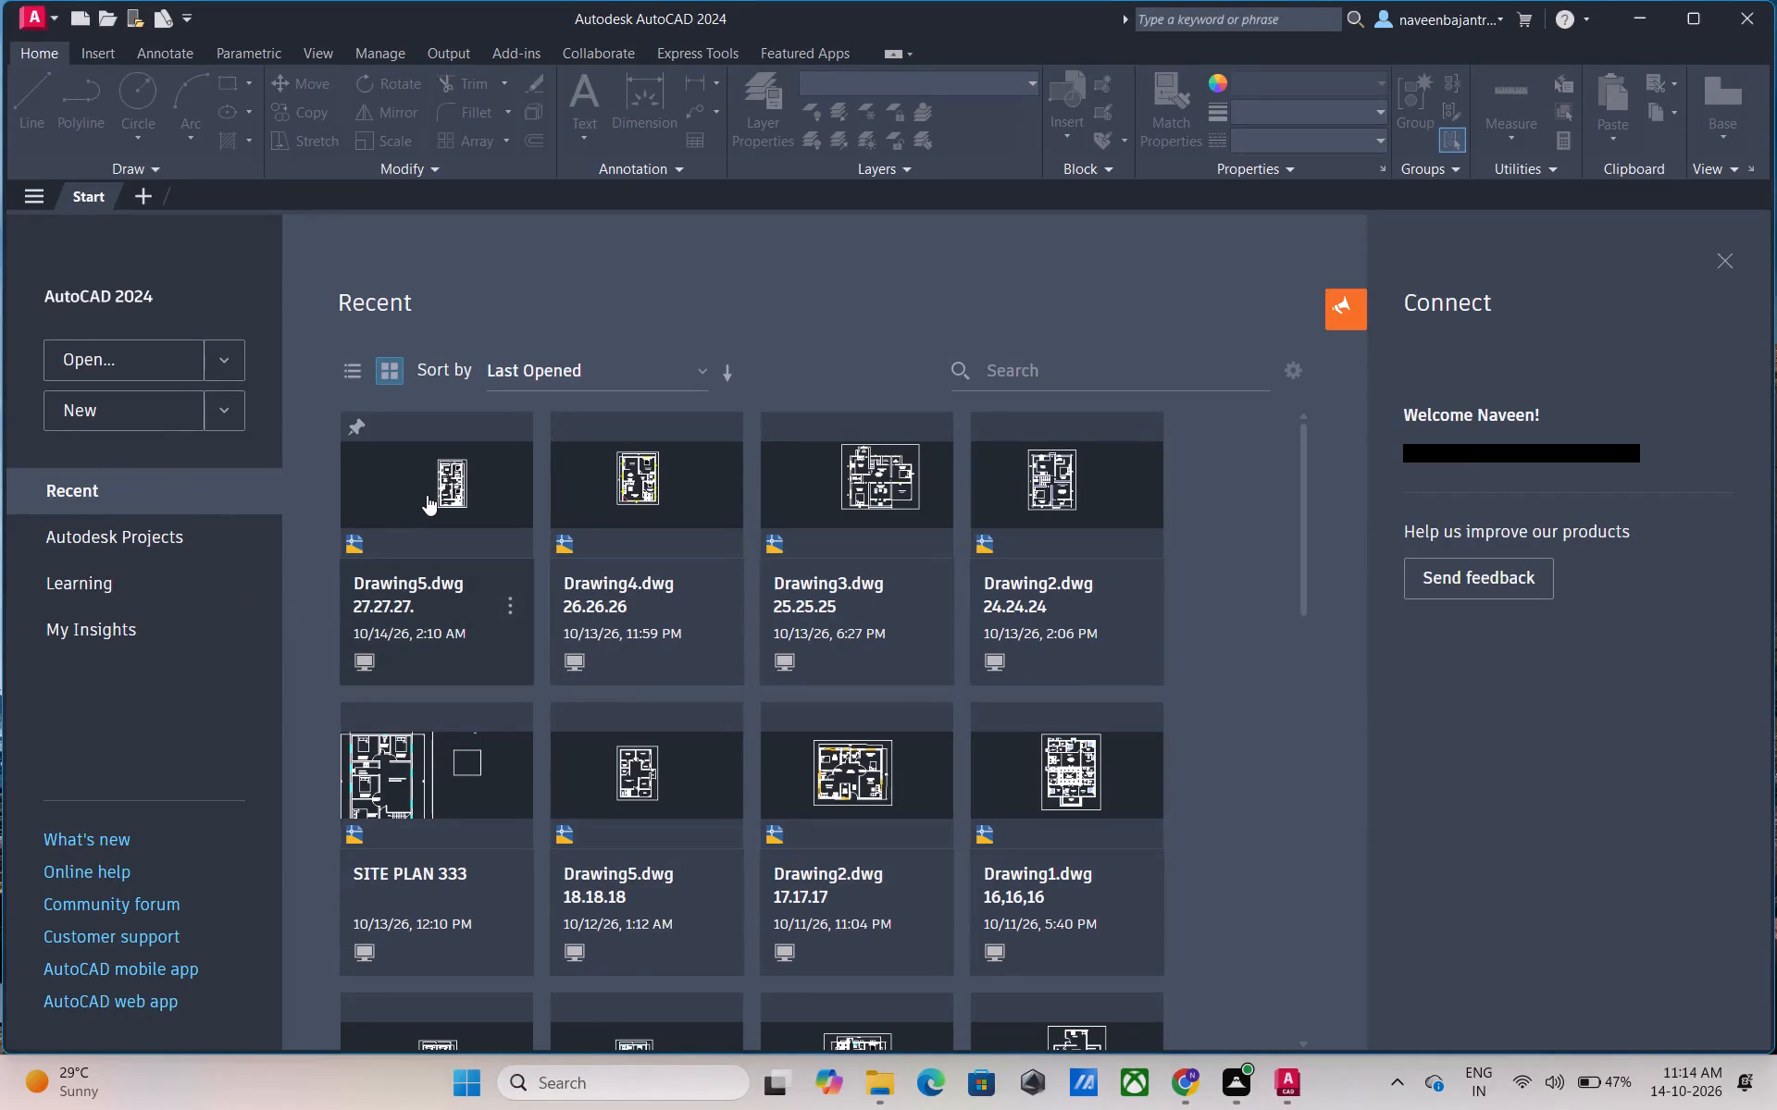
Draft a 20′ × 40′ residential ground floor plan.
Create a new blank drawing.
click(164, 401)
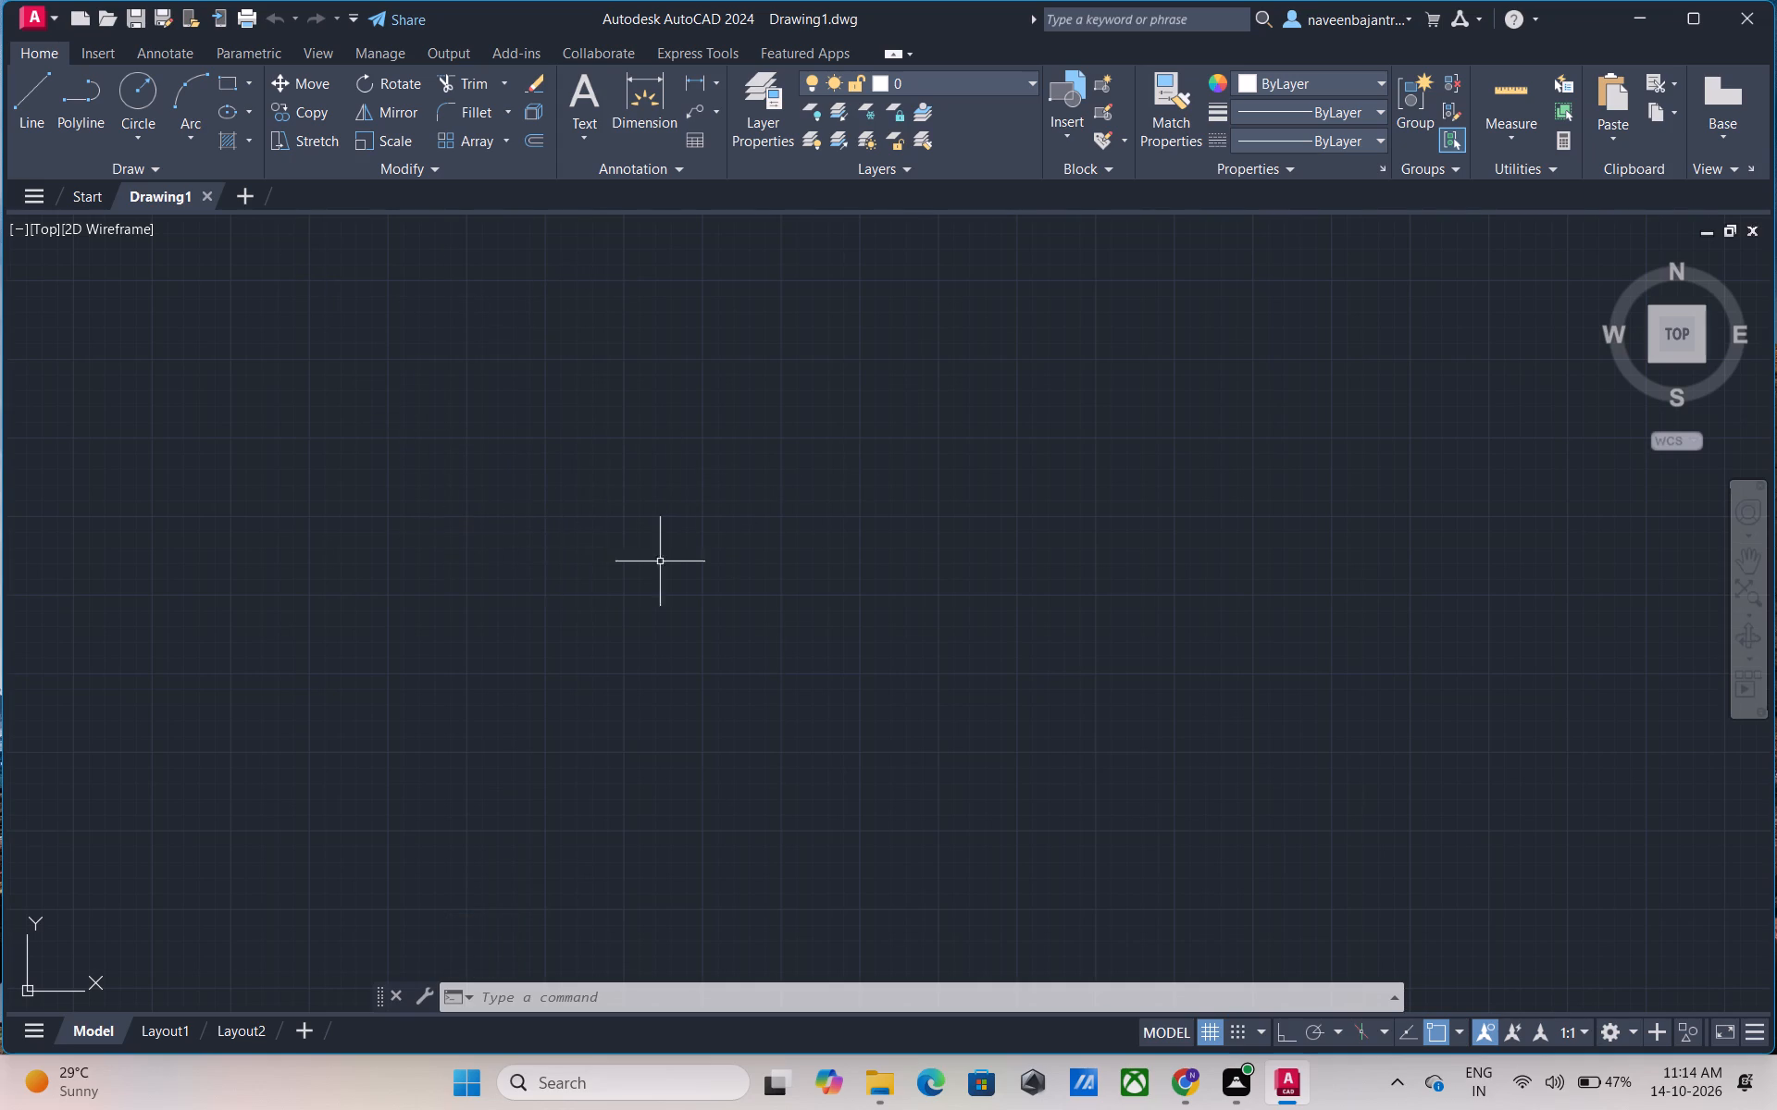
Turn on log file recording for the drawing with the LOGFILEON command.
click(537, 1005)
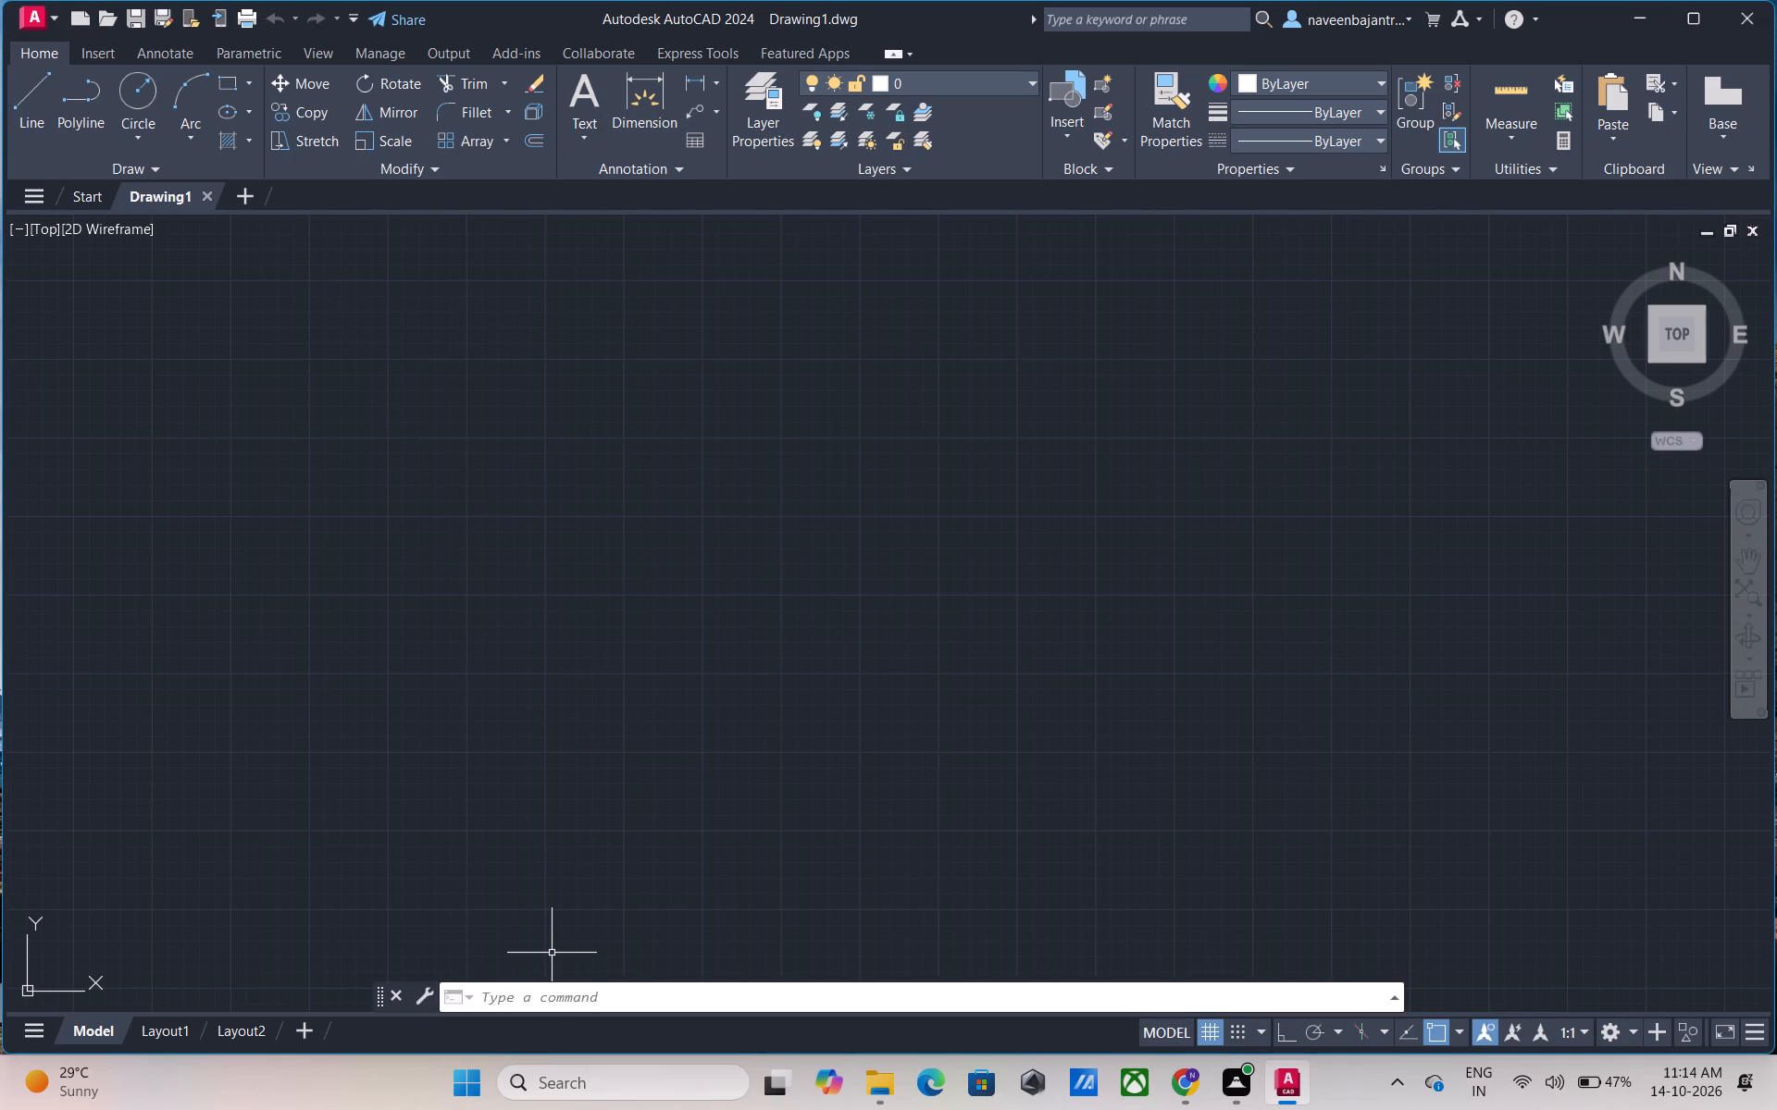
click(552, 1002)
text(LOG)
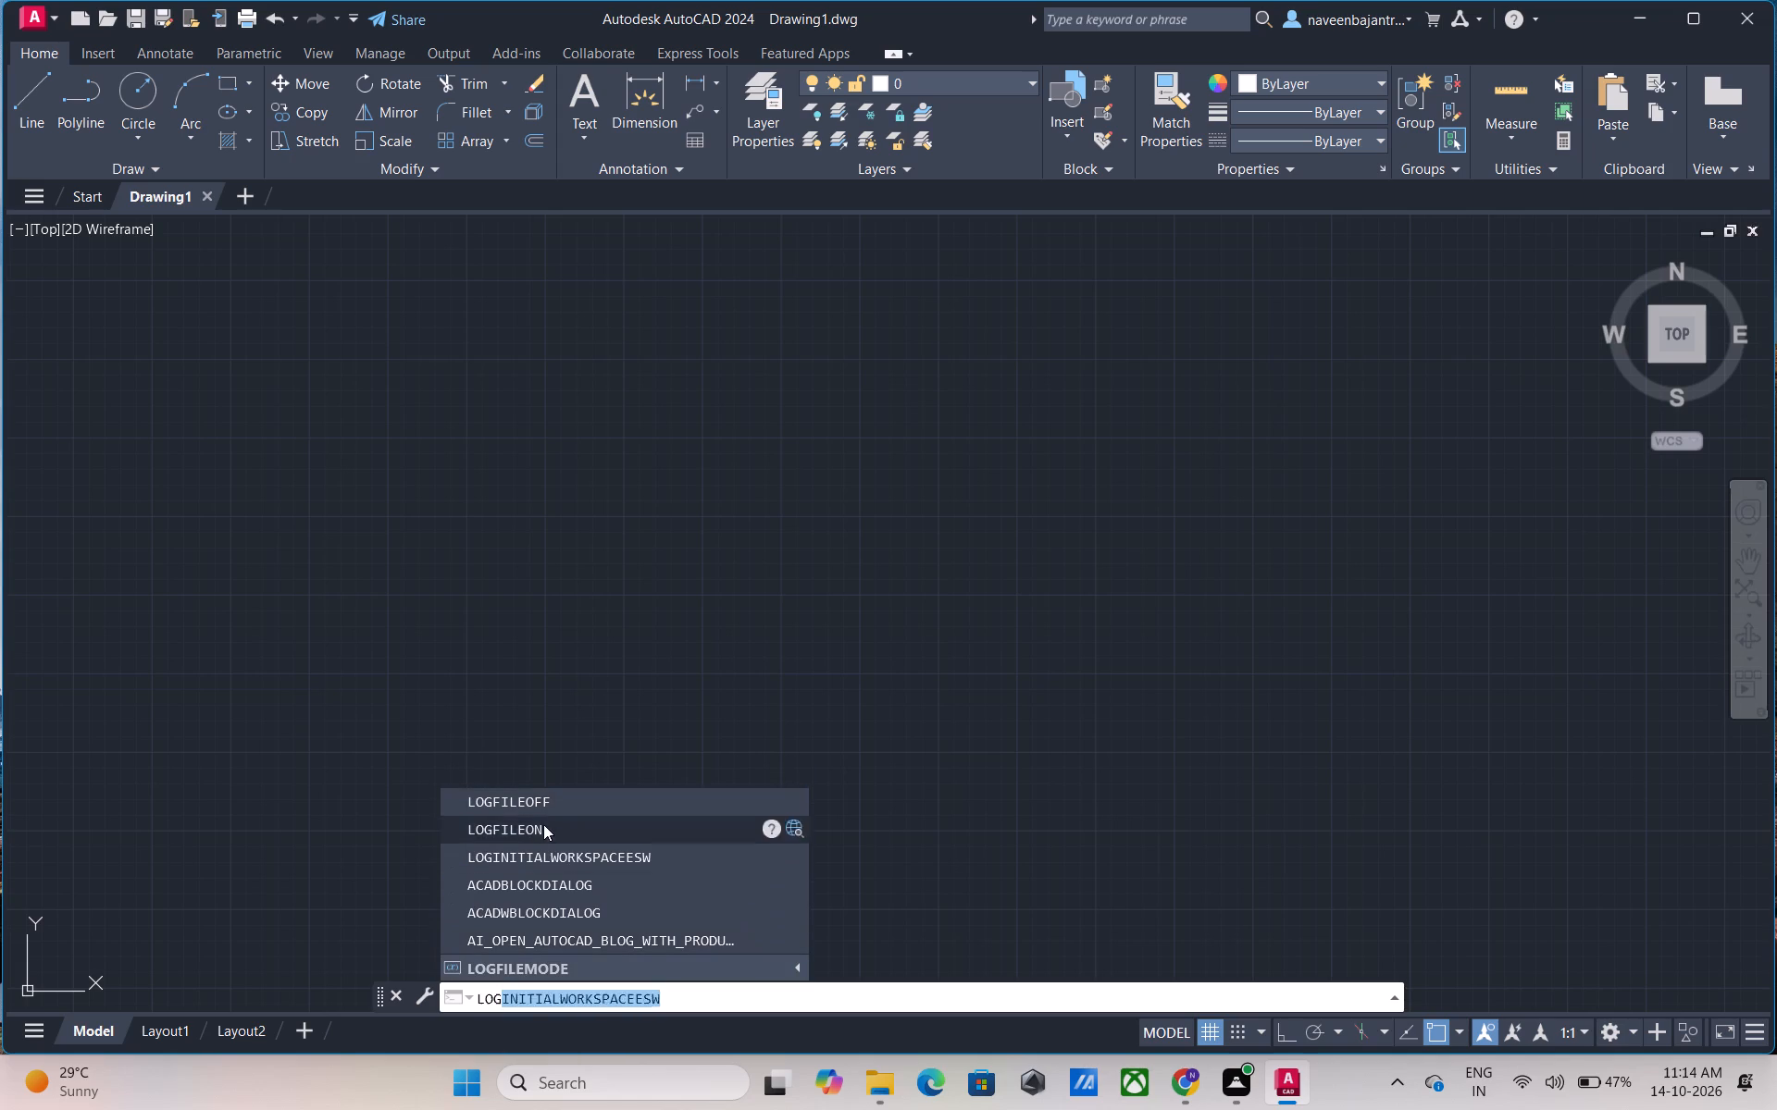
click(553, 825)
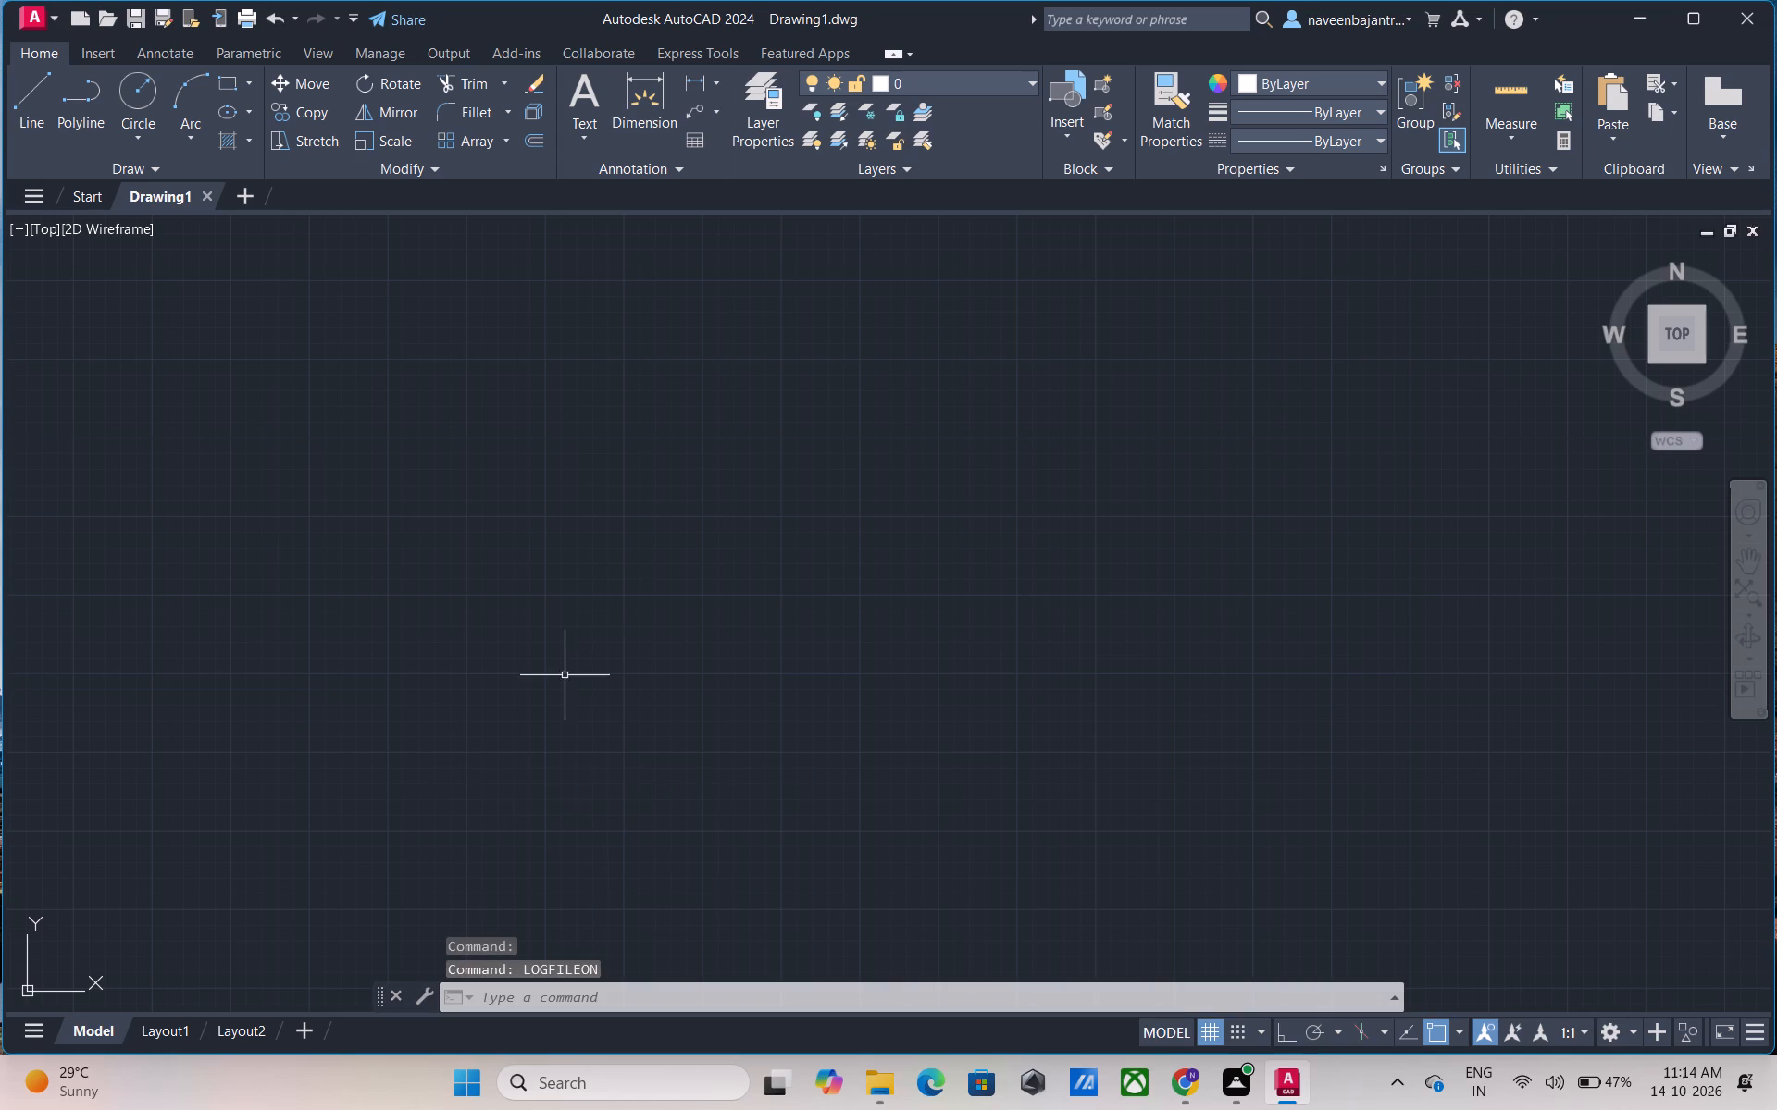
Set the drawing units to Architectural length with 0'-0 1/2" precision and Inches as the insertion scale.
key(u)
text(N)
key(space)
click(777, 387)
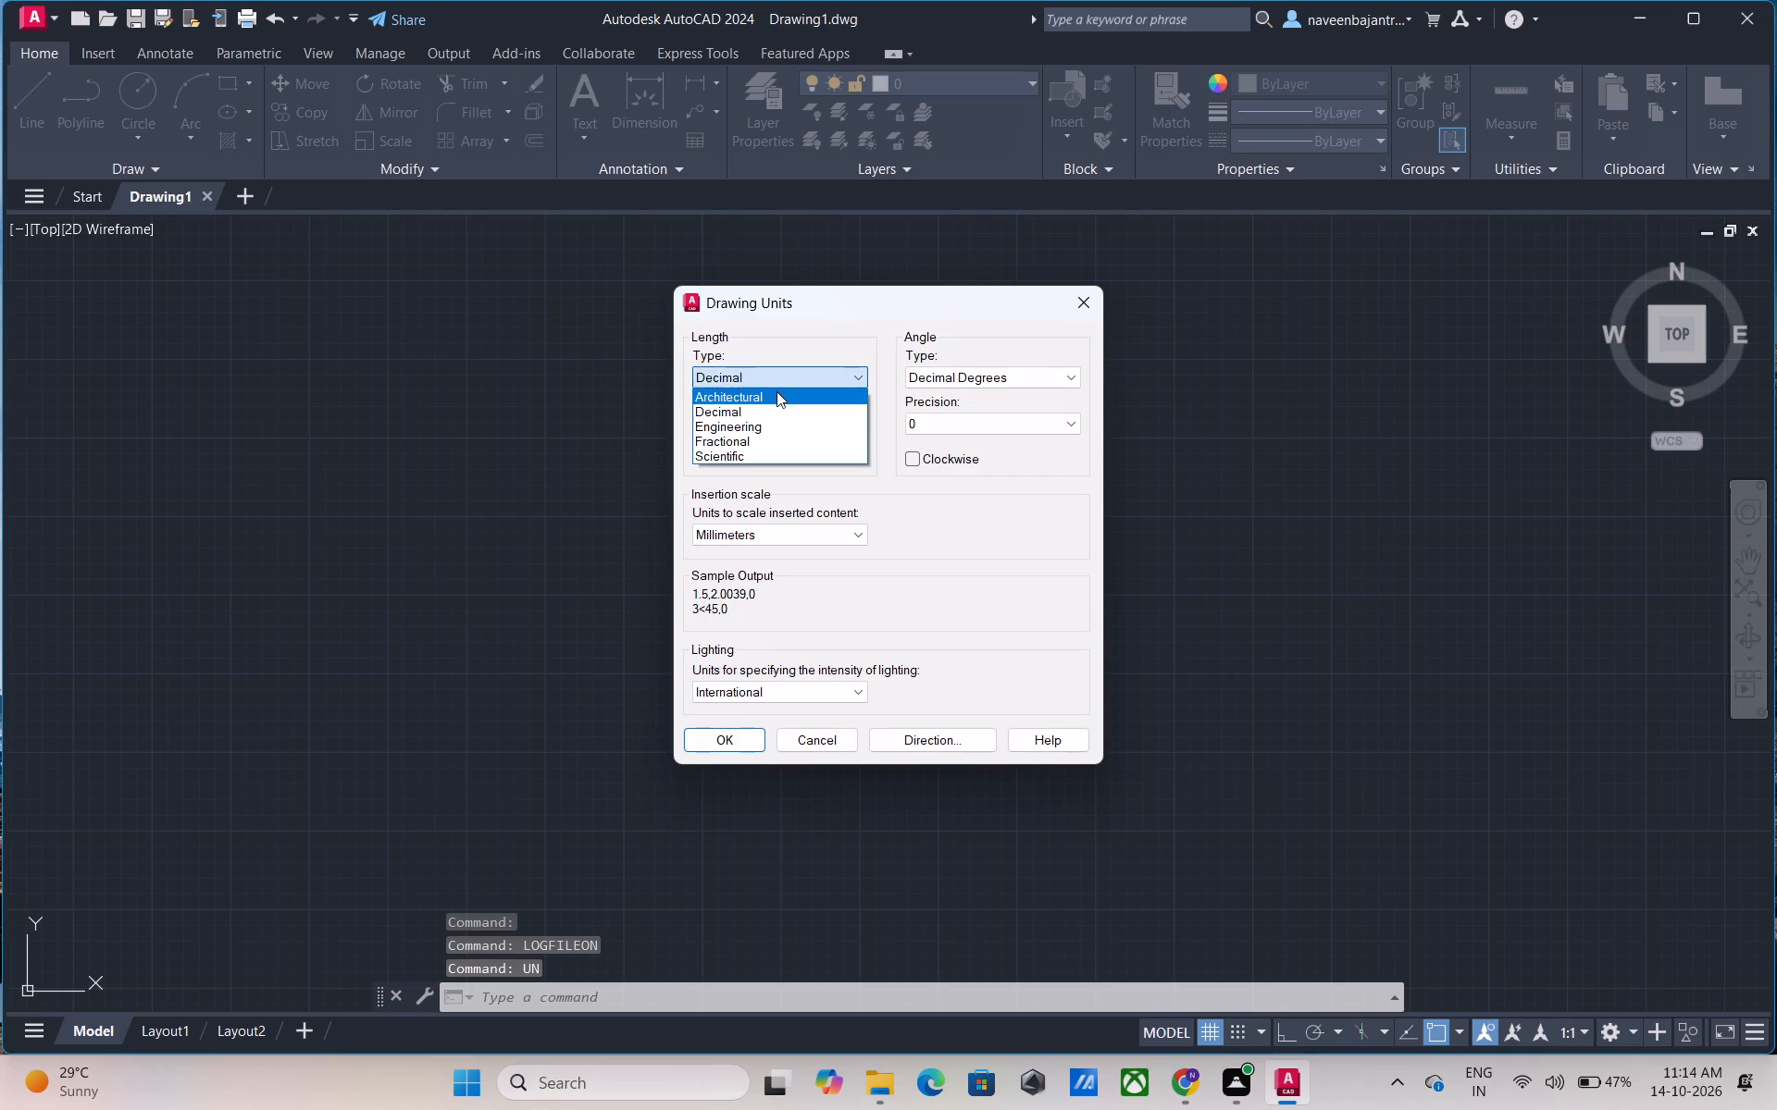
click(775, 401)
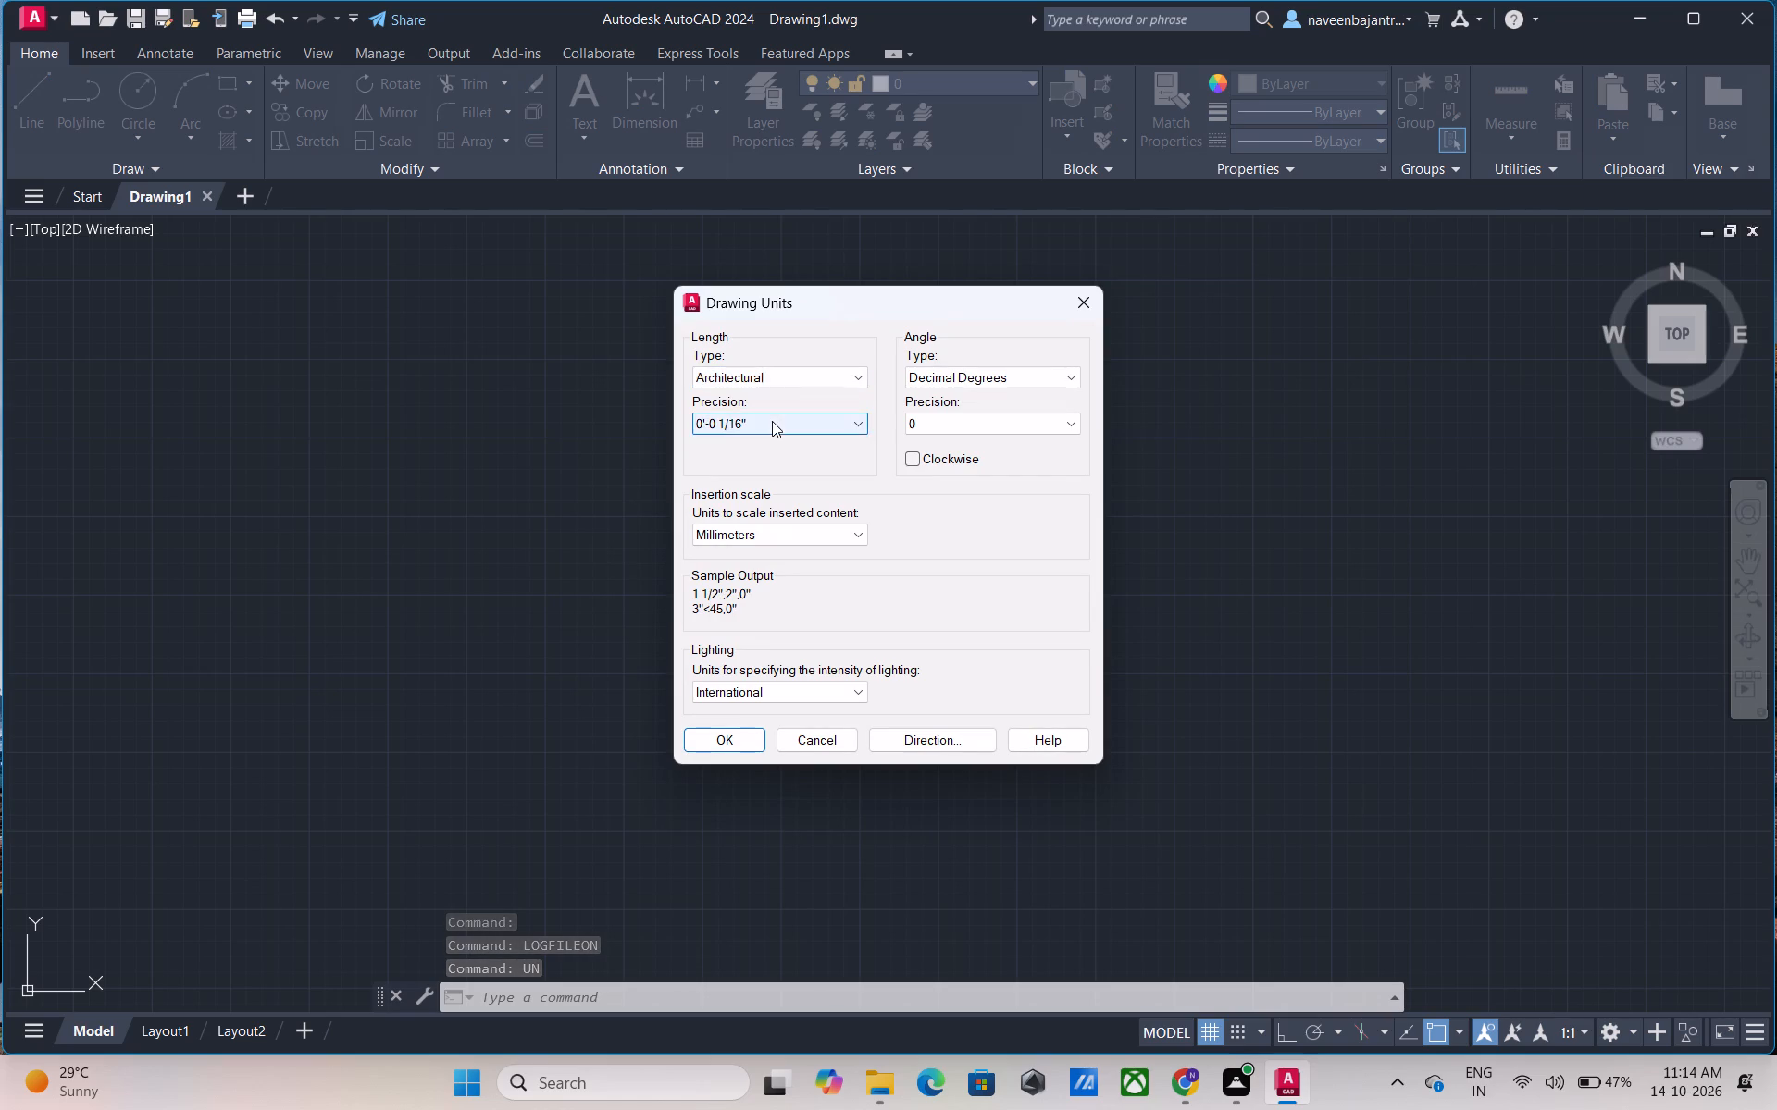
click(772, 421)
click(756, 461)
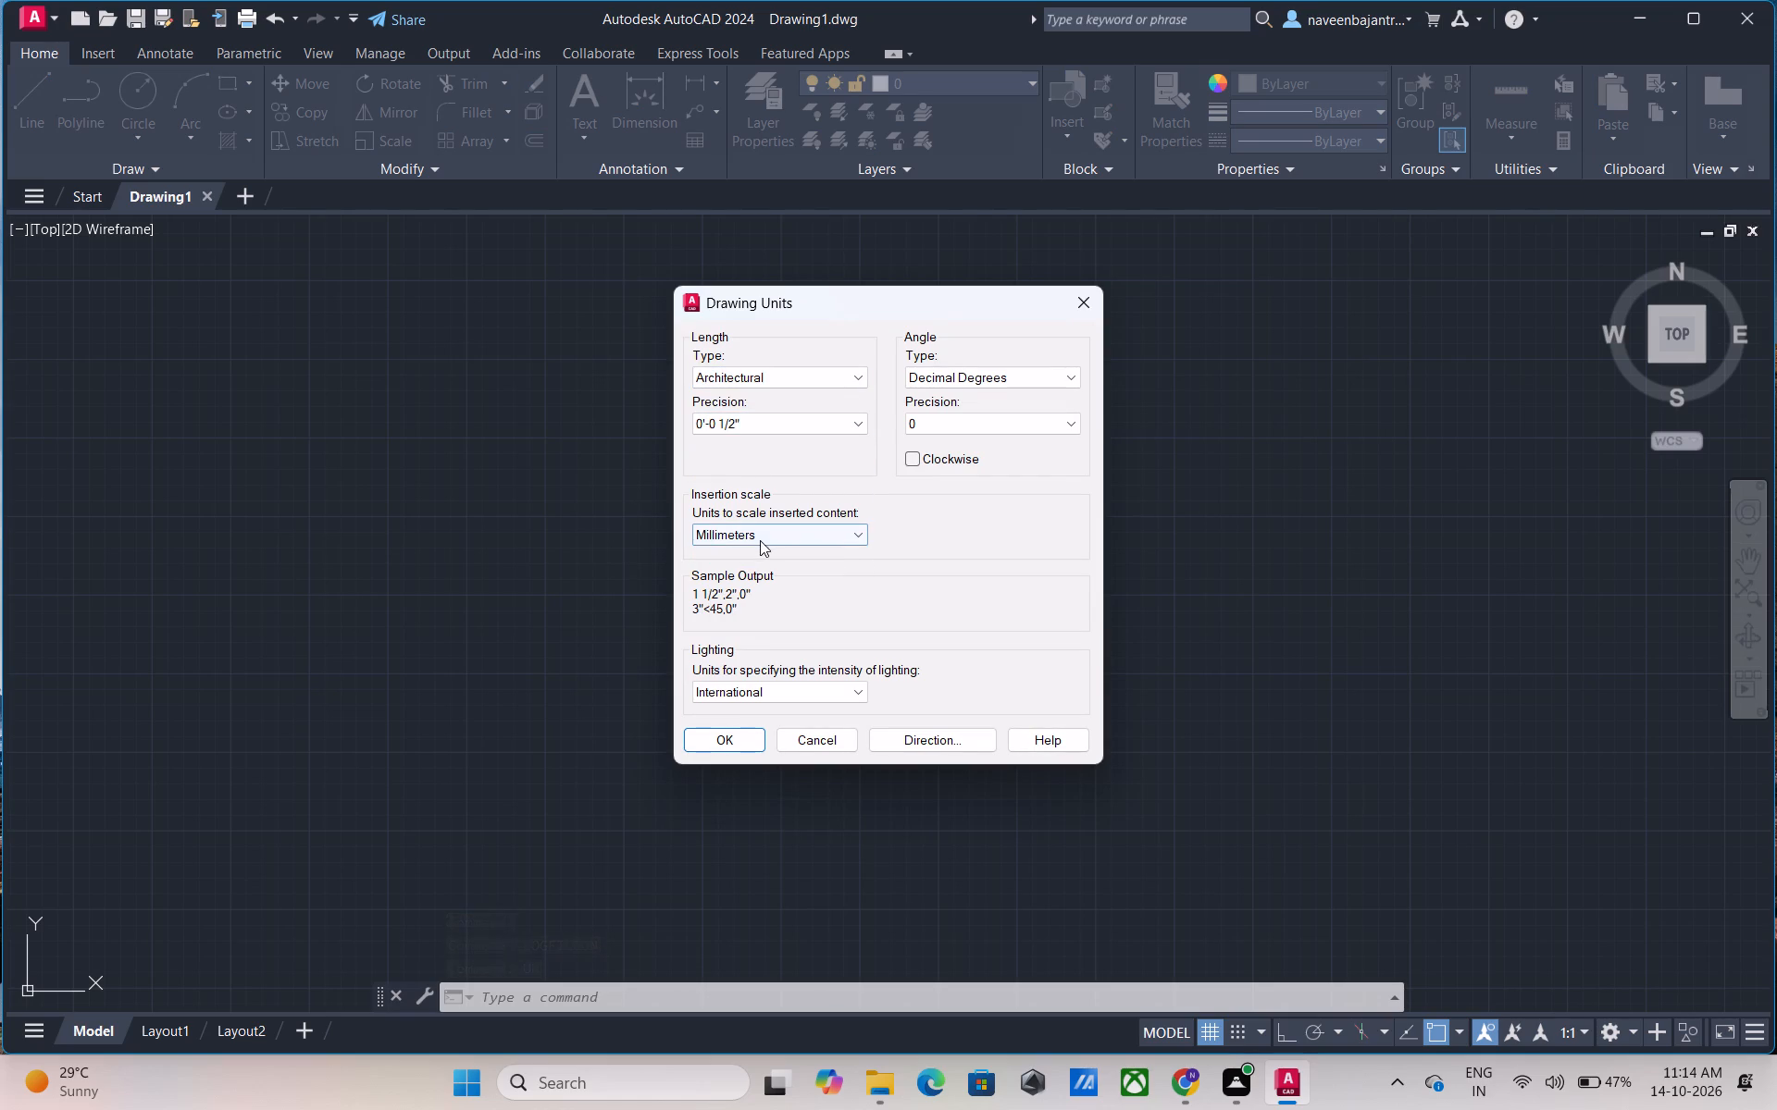
click(760, 540)
click(741, 573)
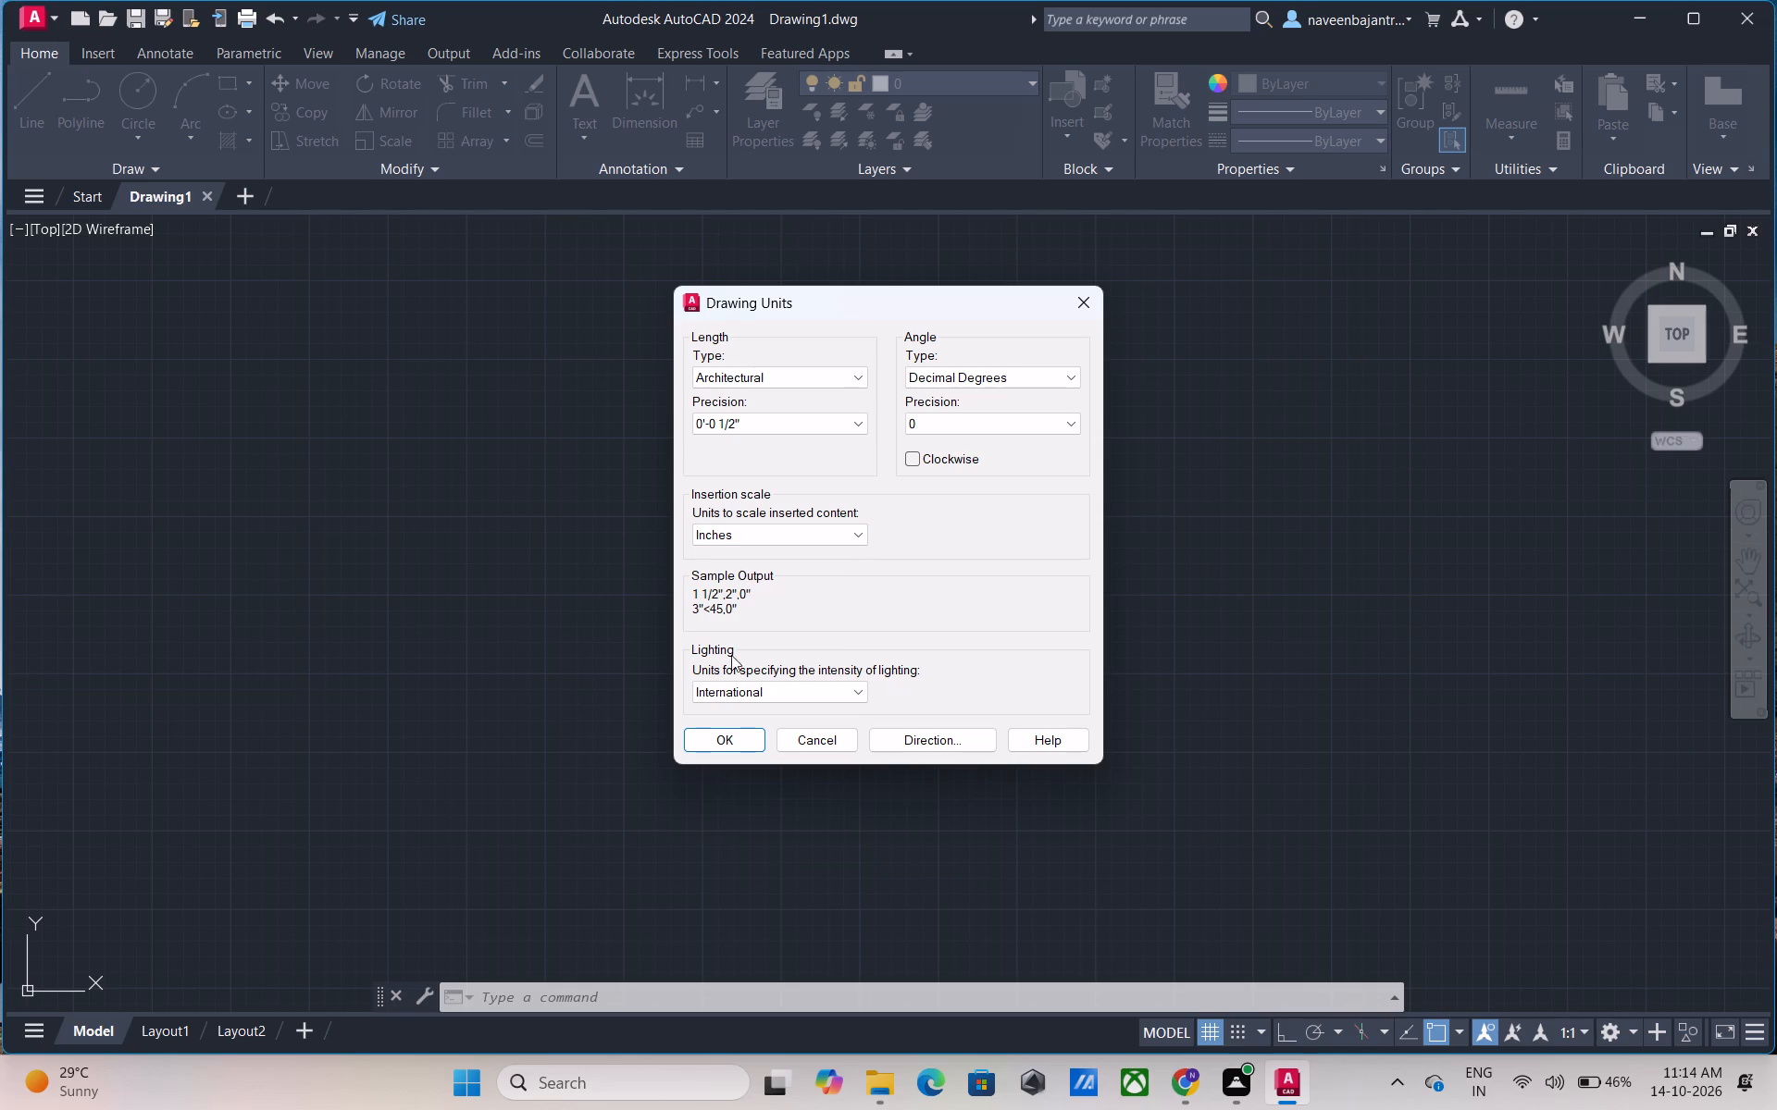
click(725, 735)
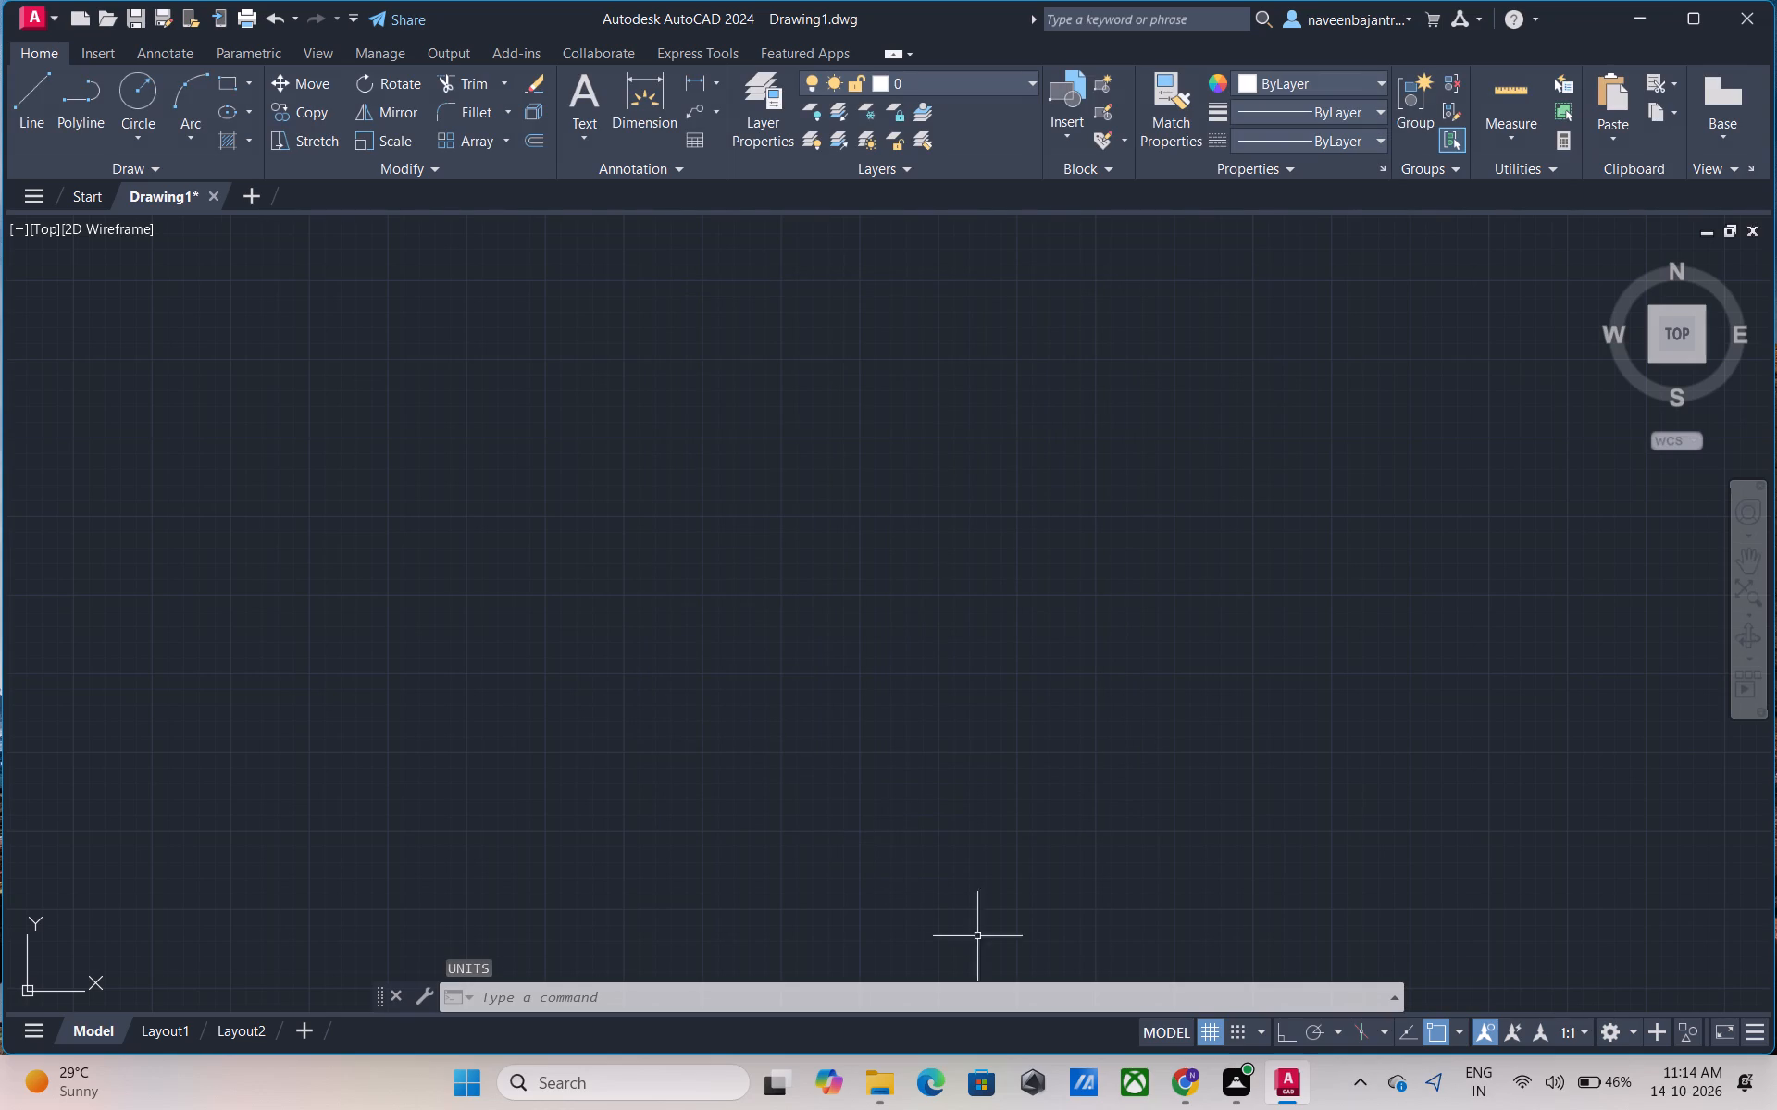
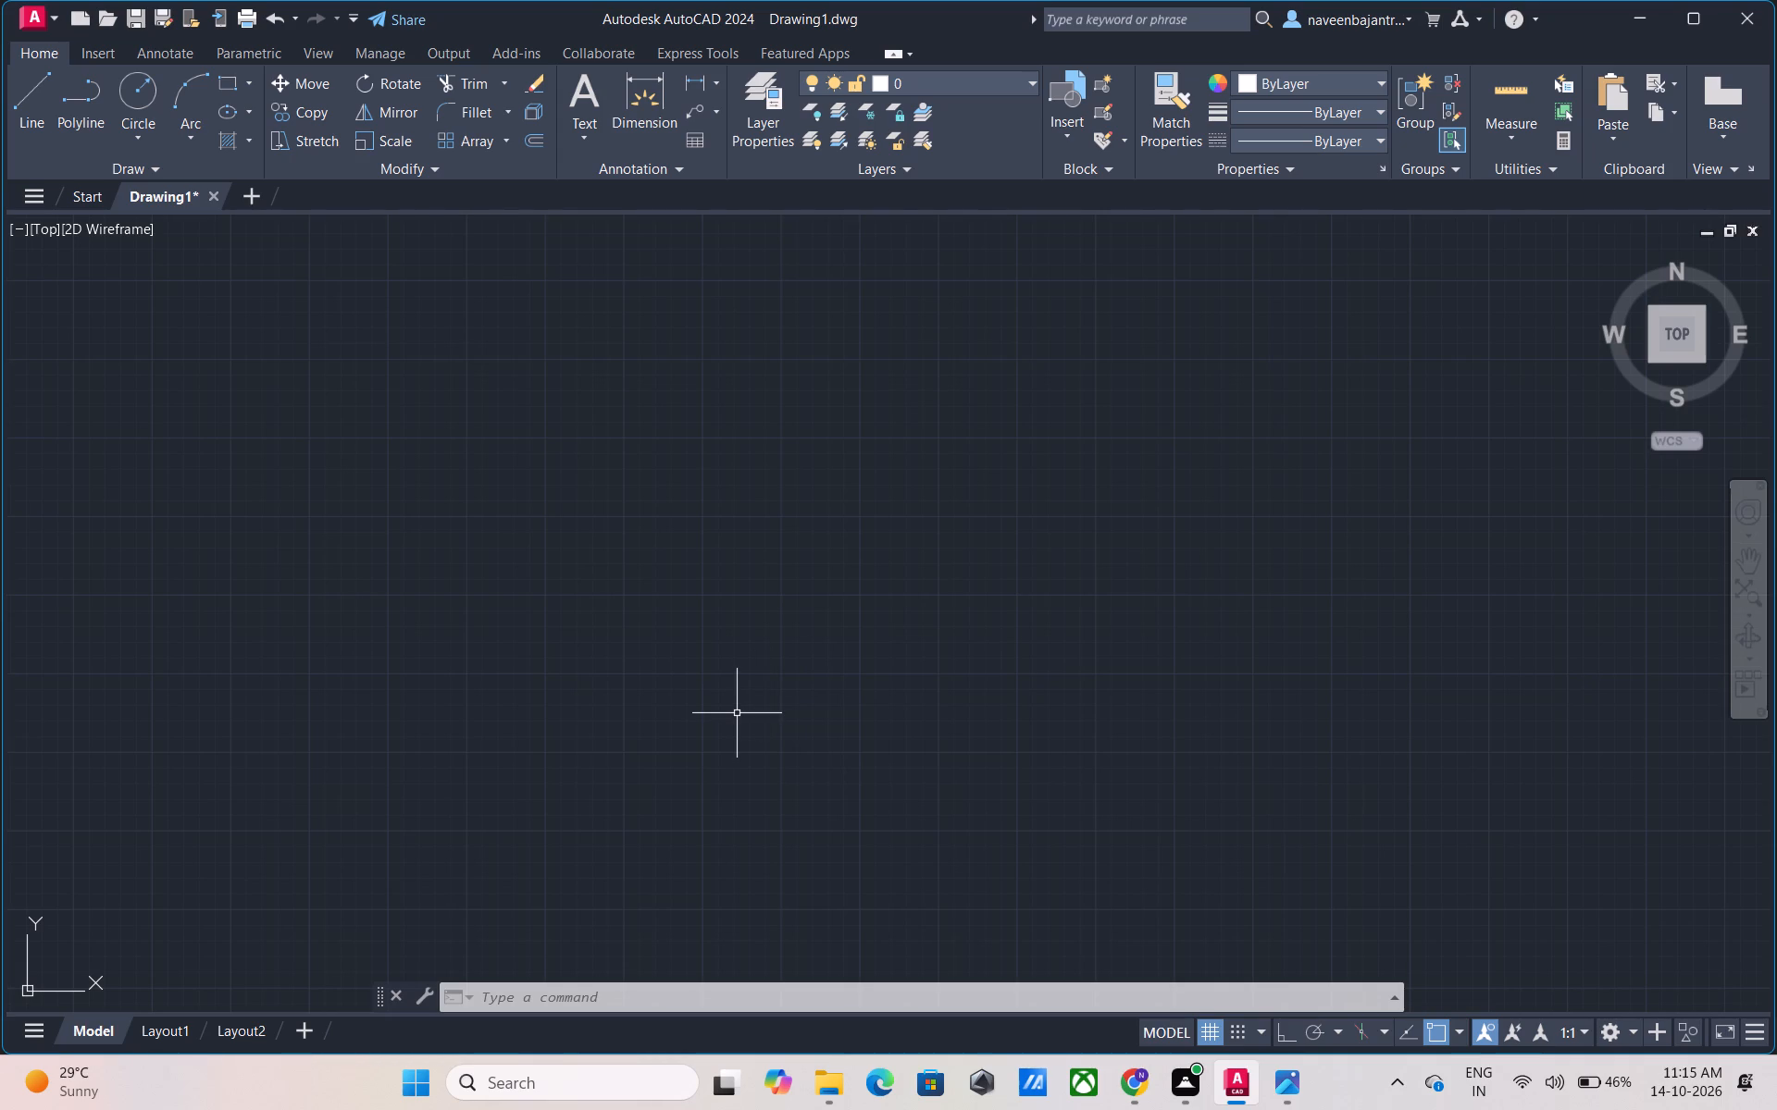
Modify the ISO-25 dimension style, setting its text height to 9".
text(D)
key(space)
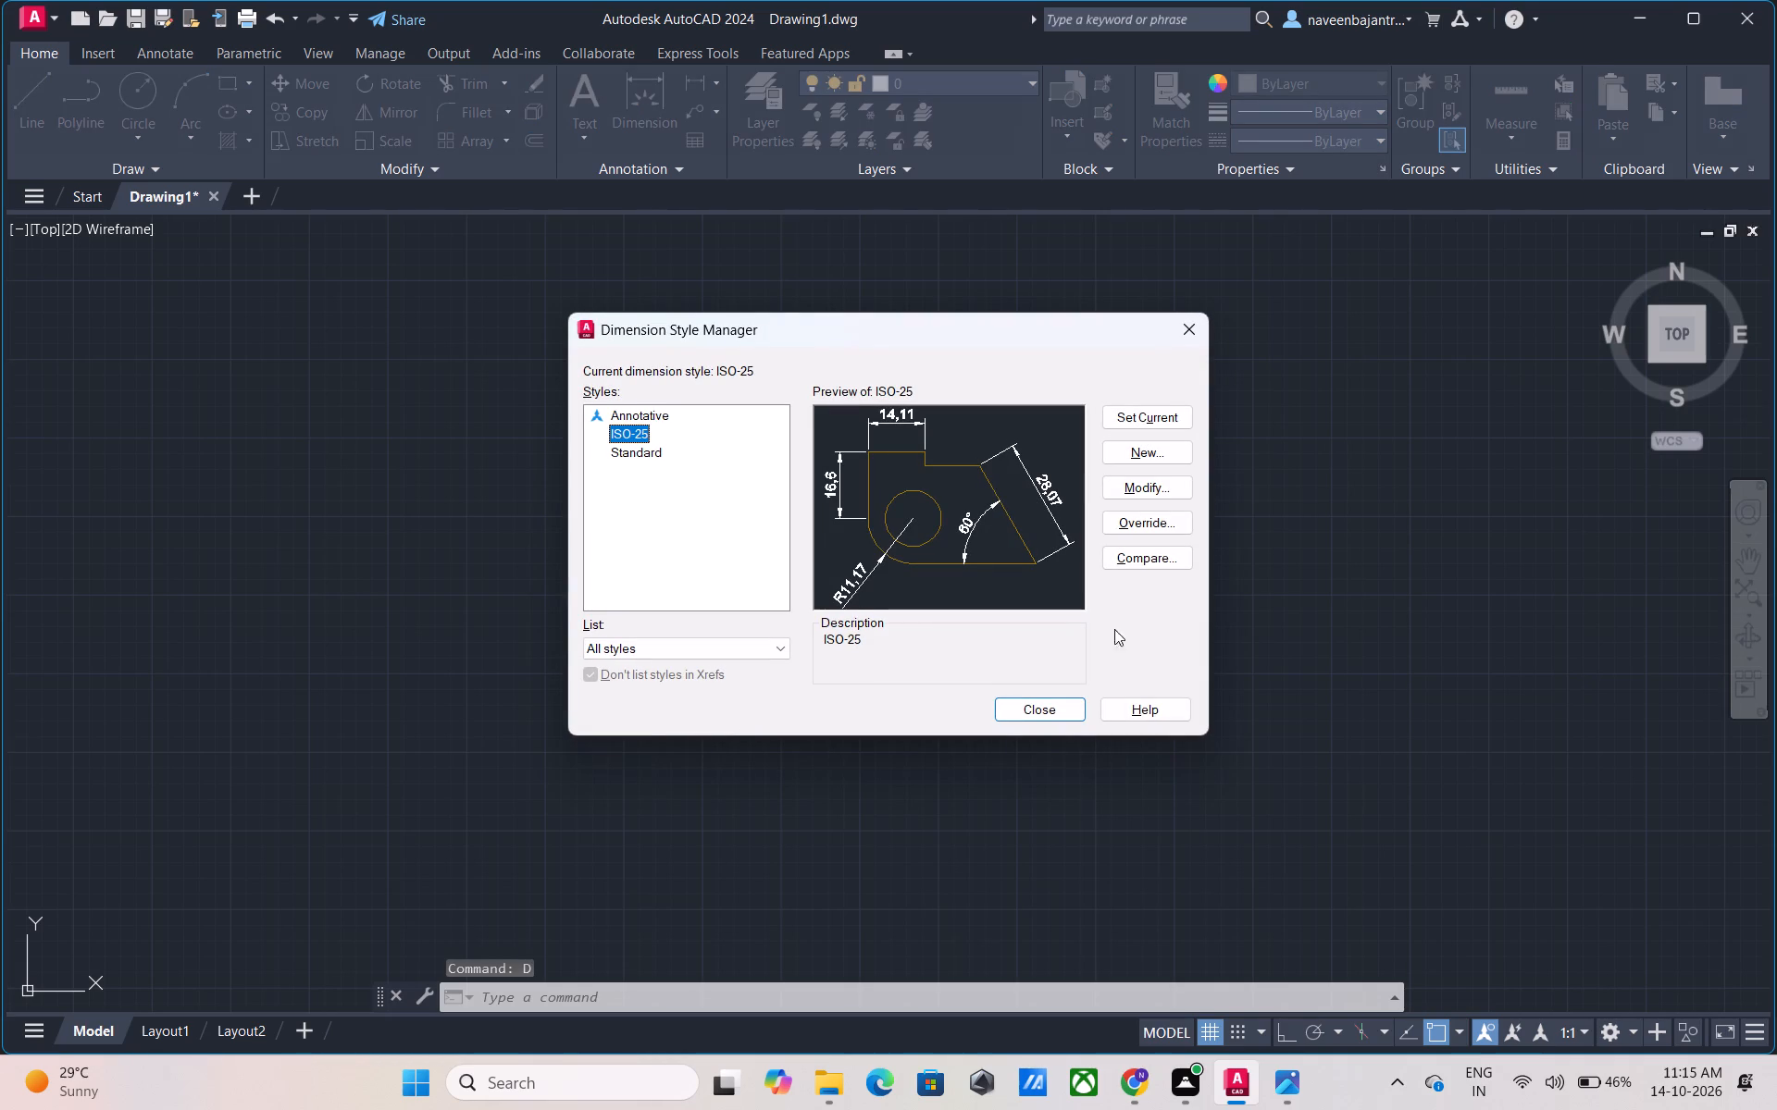
click(1150, 494)
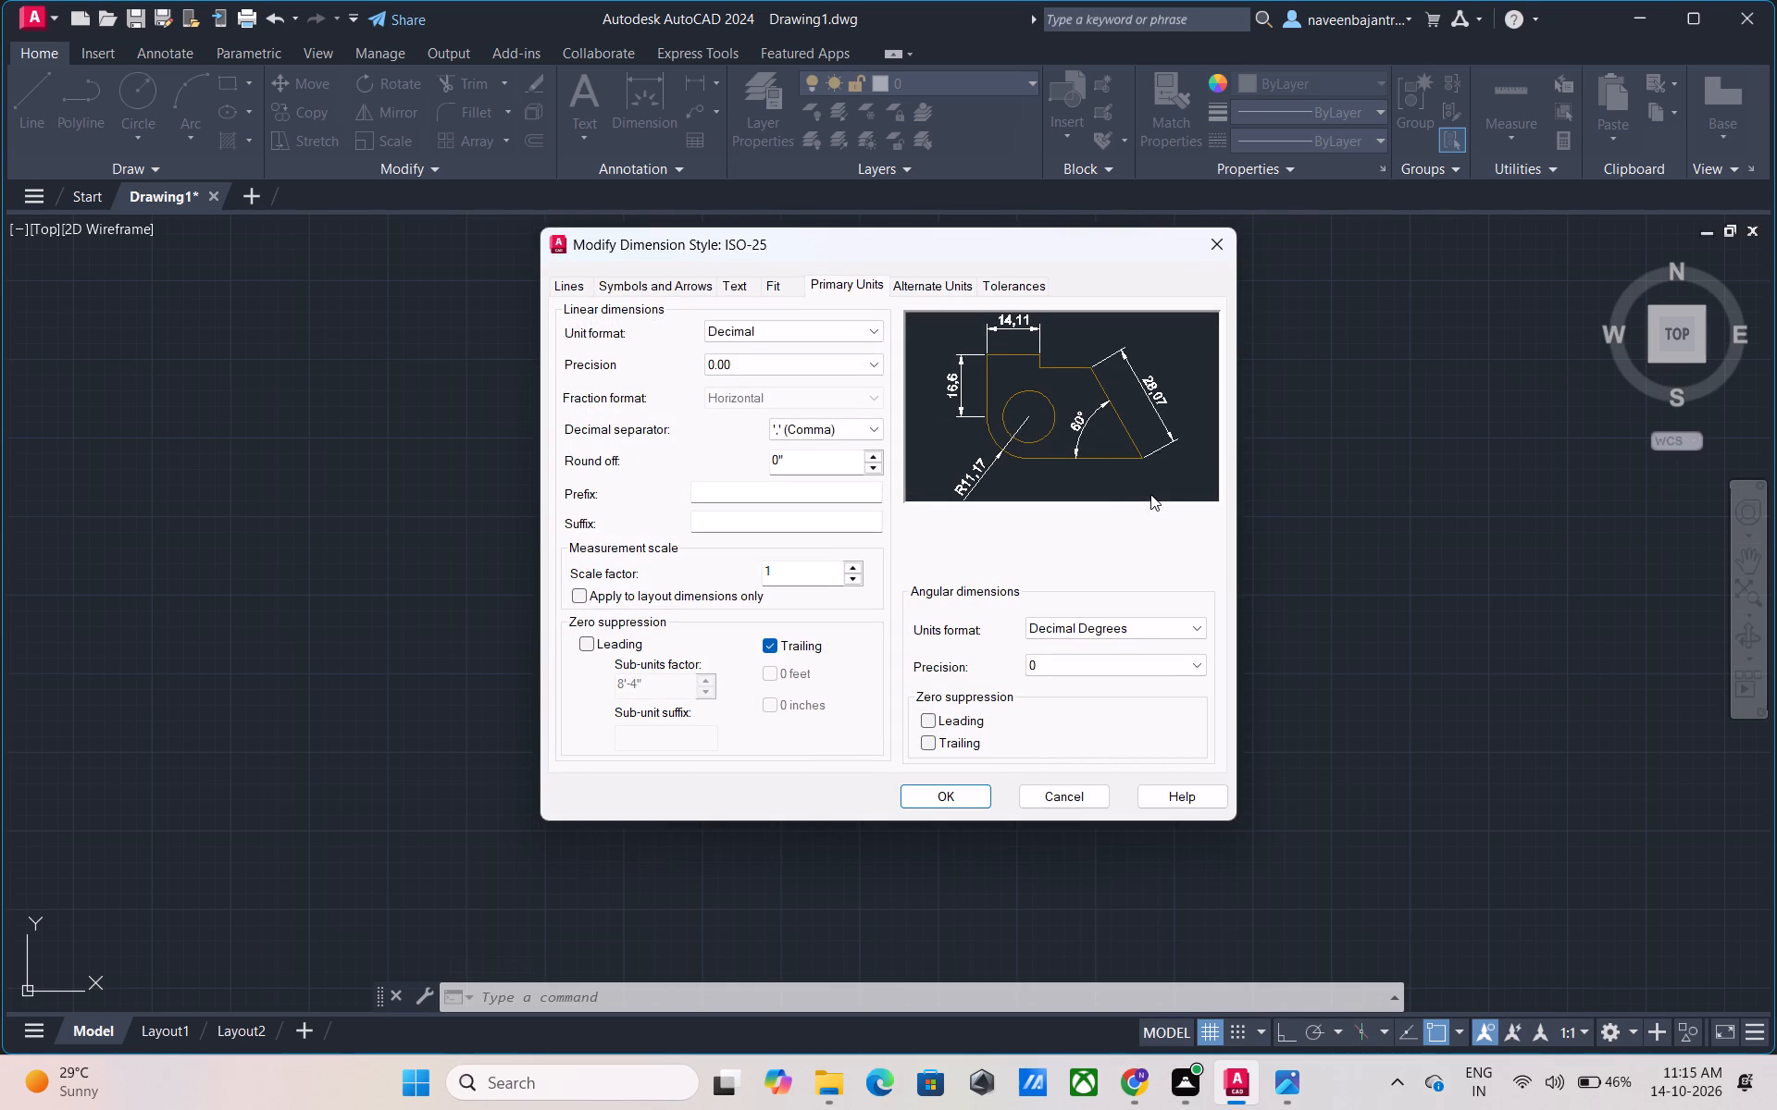
click(743, 288)
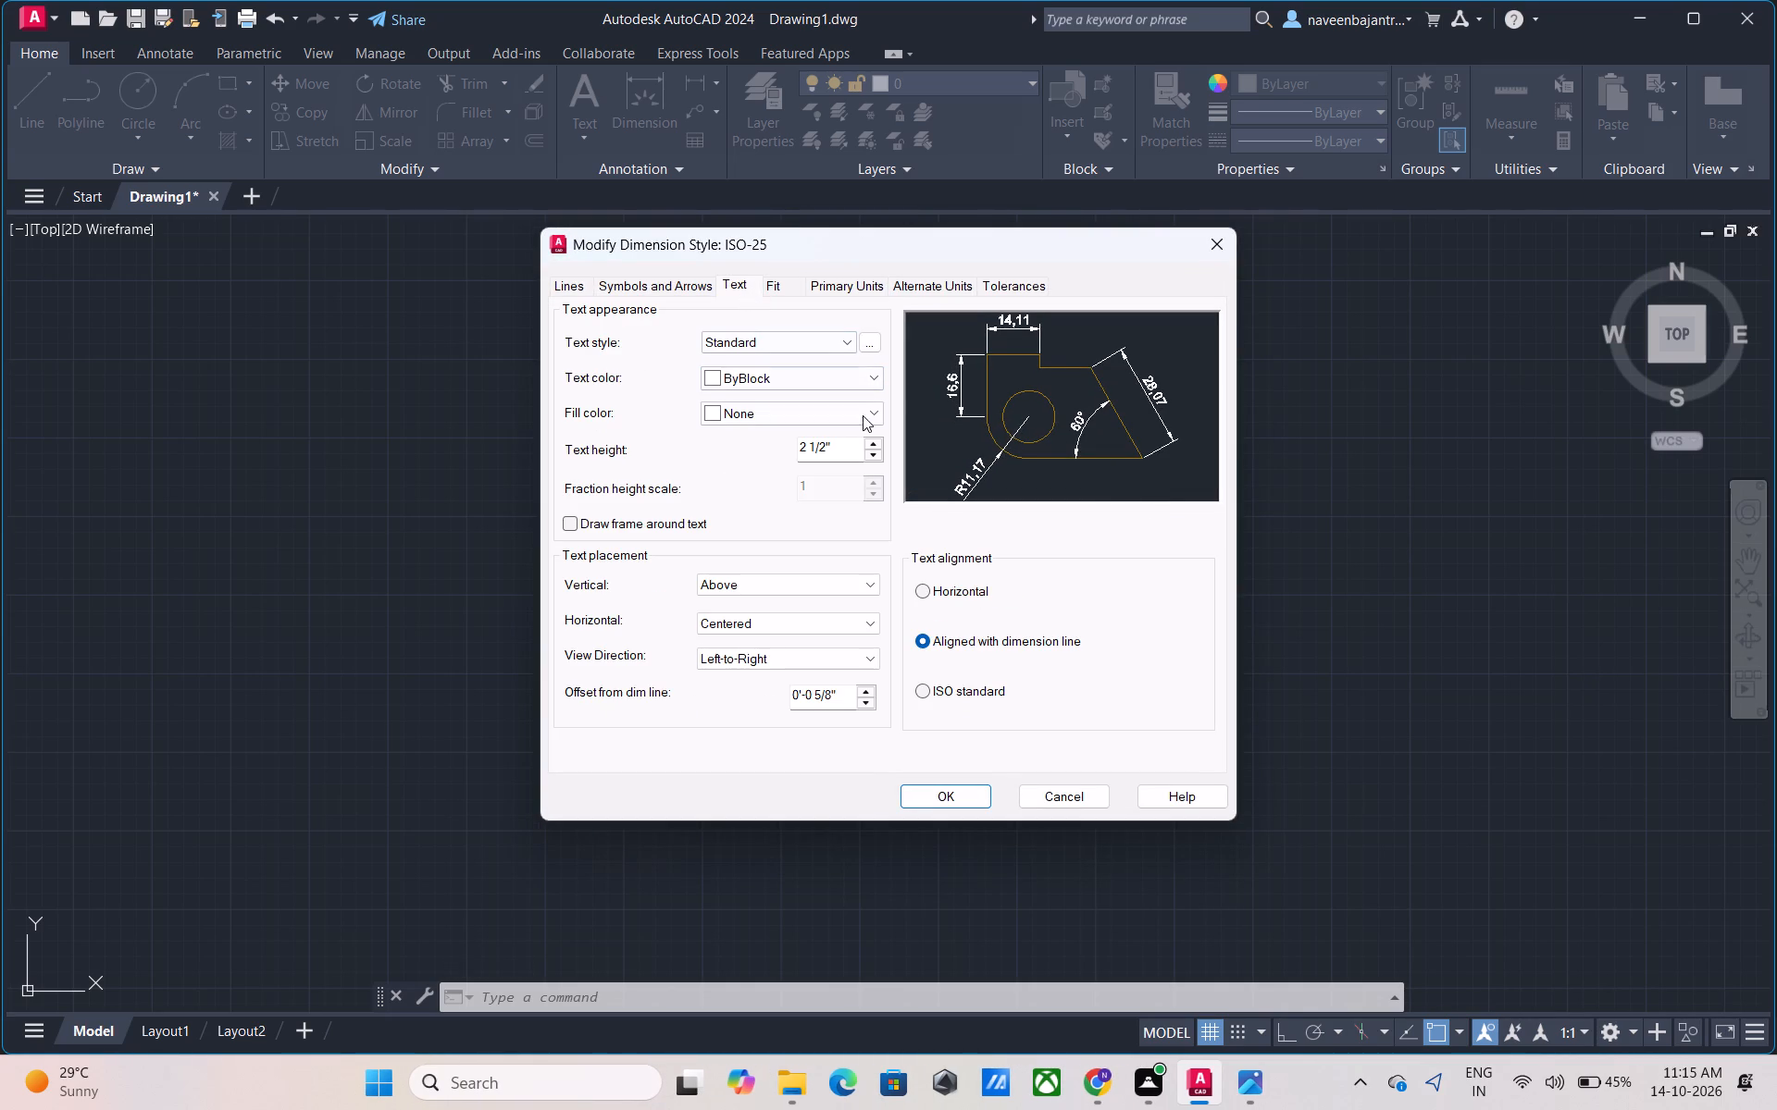
drag(836, 448, 777, 449)
key(BackSpace)
text(9")
key(Return)
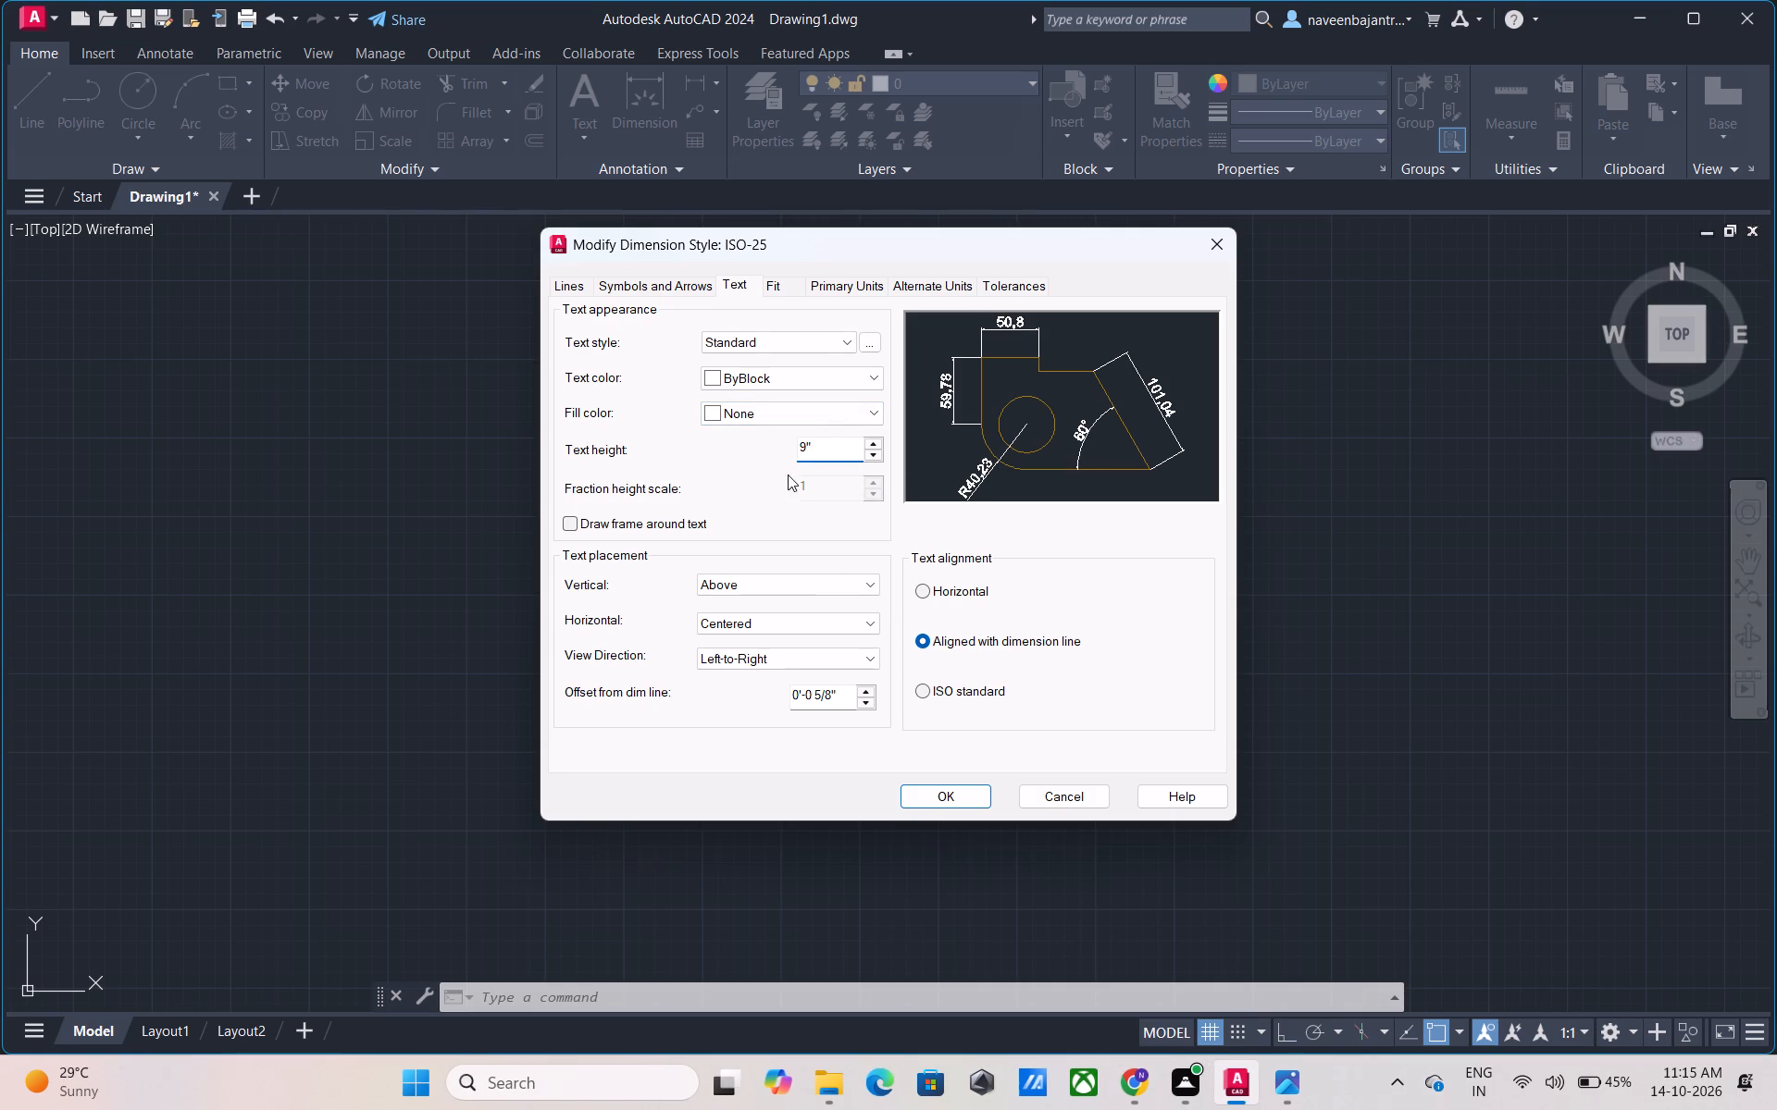
Set the dimension text to Centered vertical placement, Horizontal alignment and a 2" offset from the dimension line.
click(818, 591)
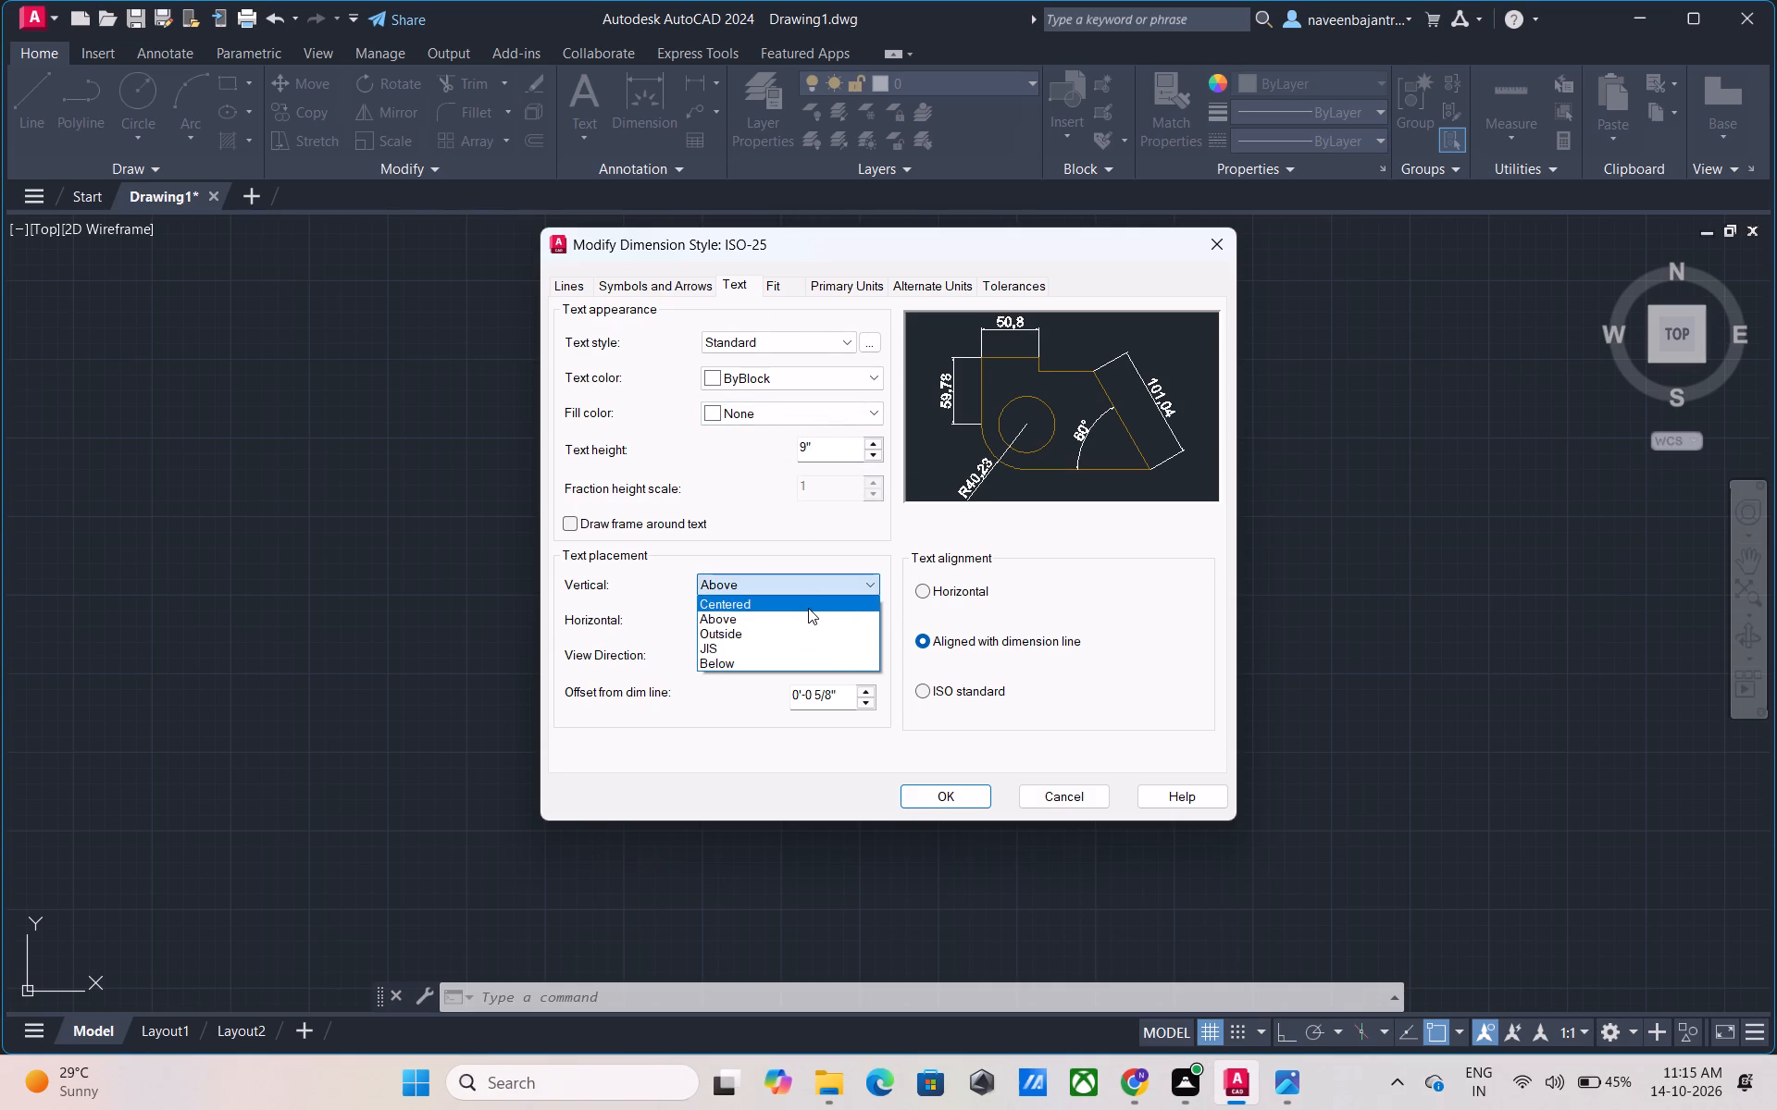
click(808, 608)
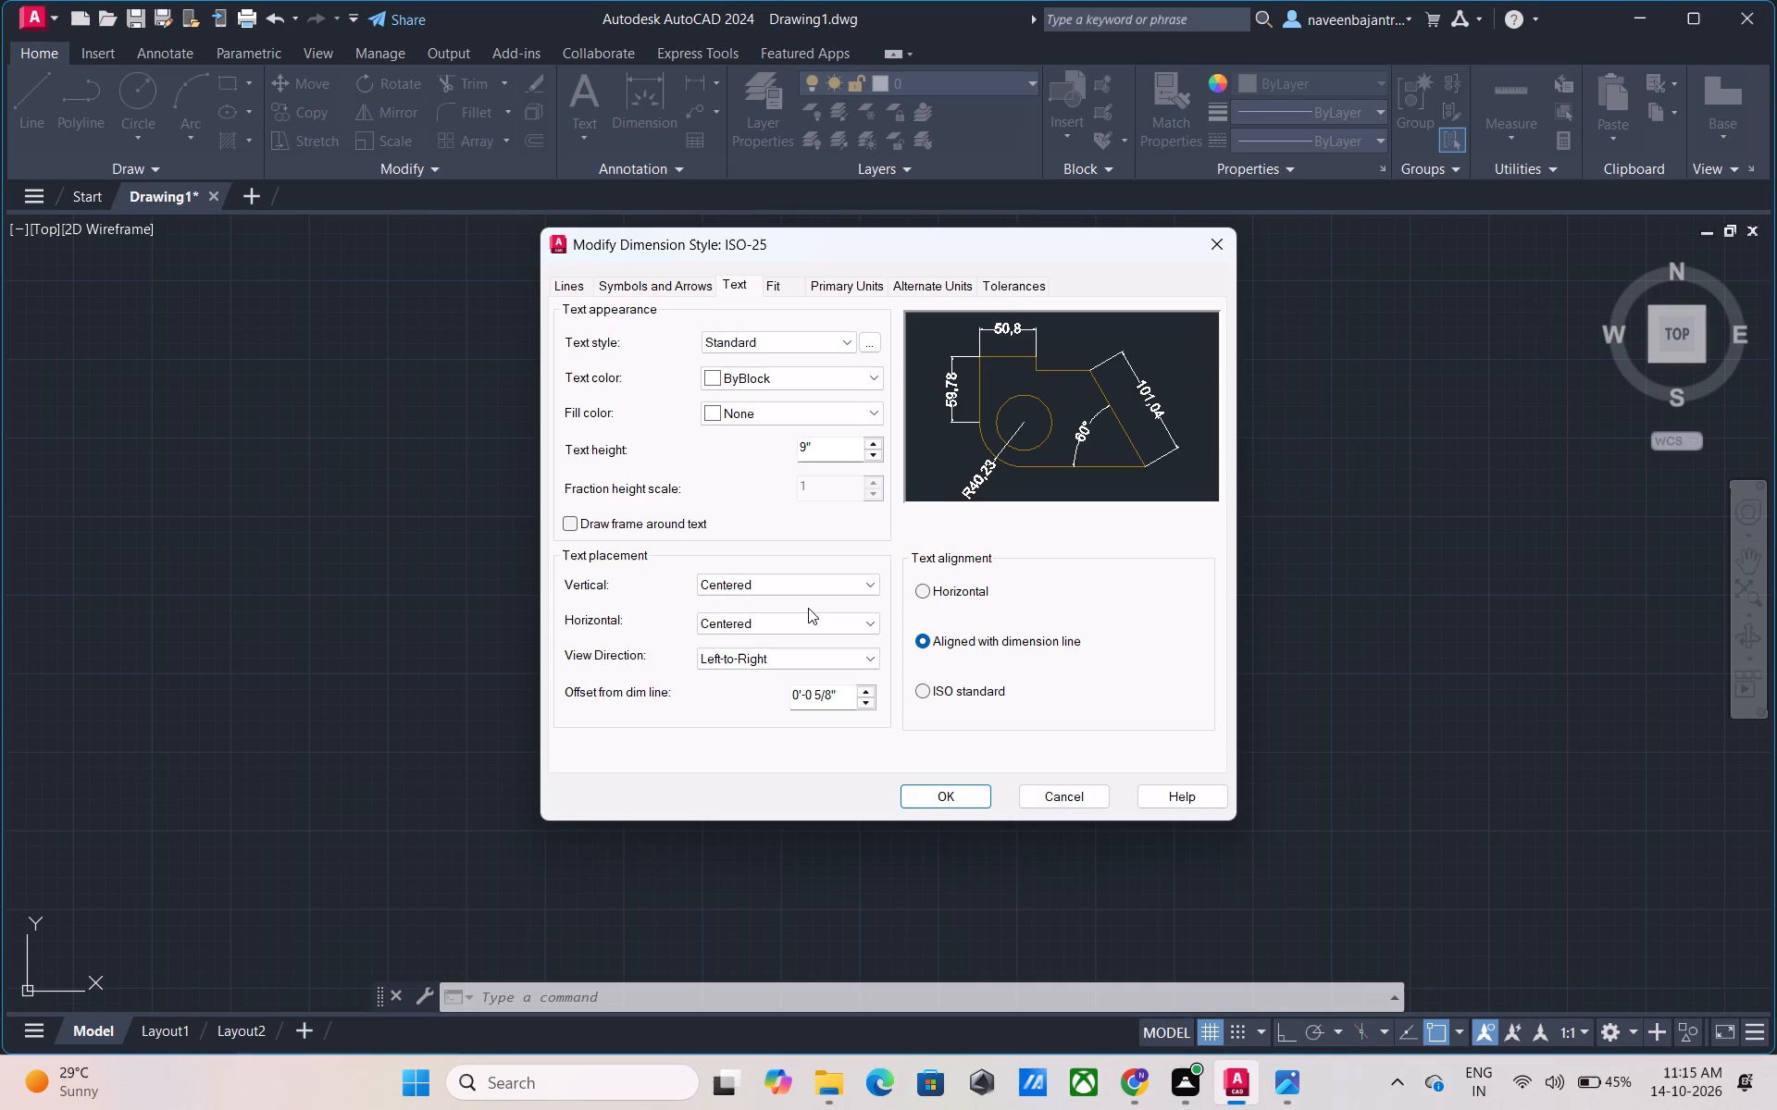
click(920, 588)
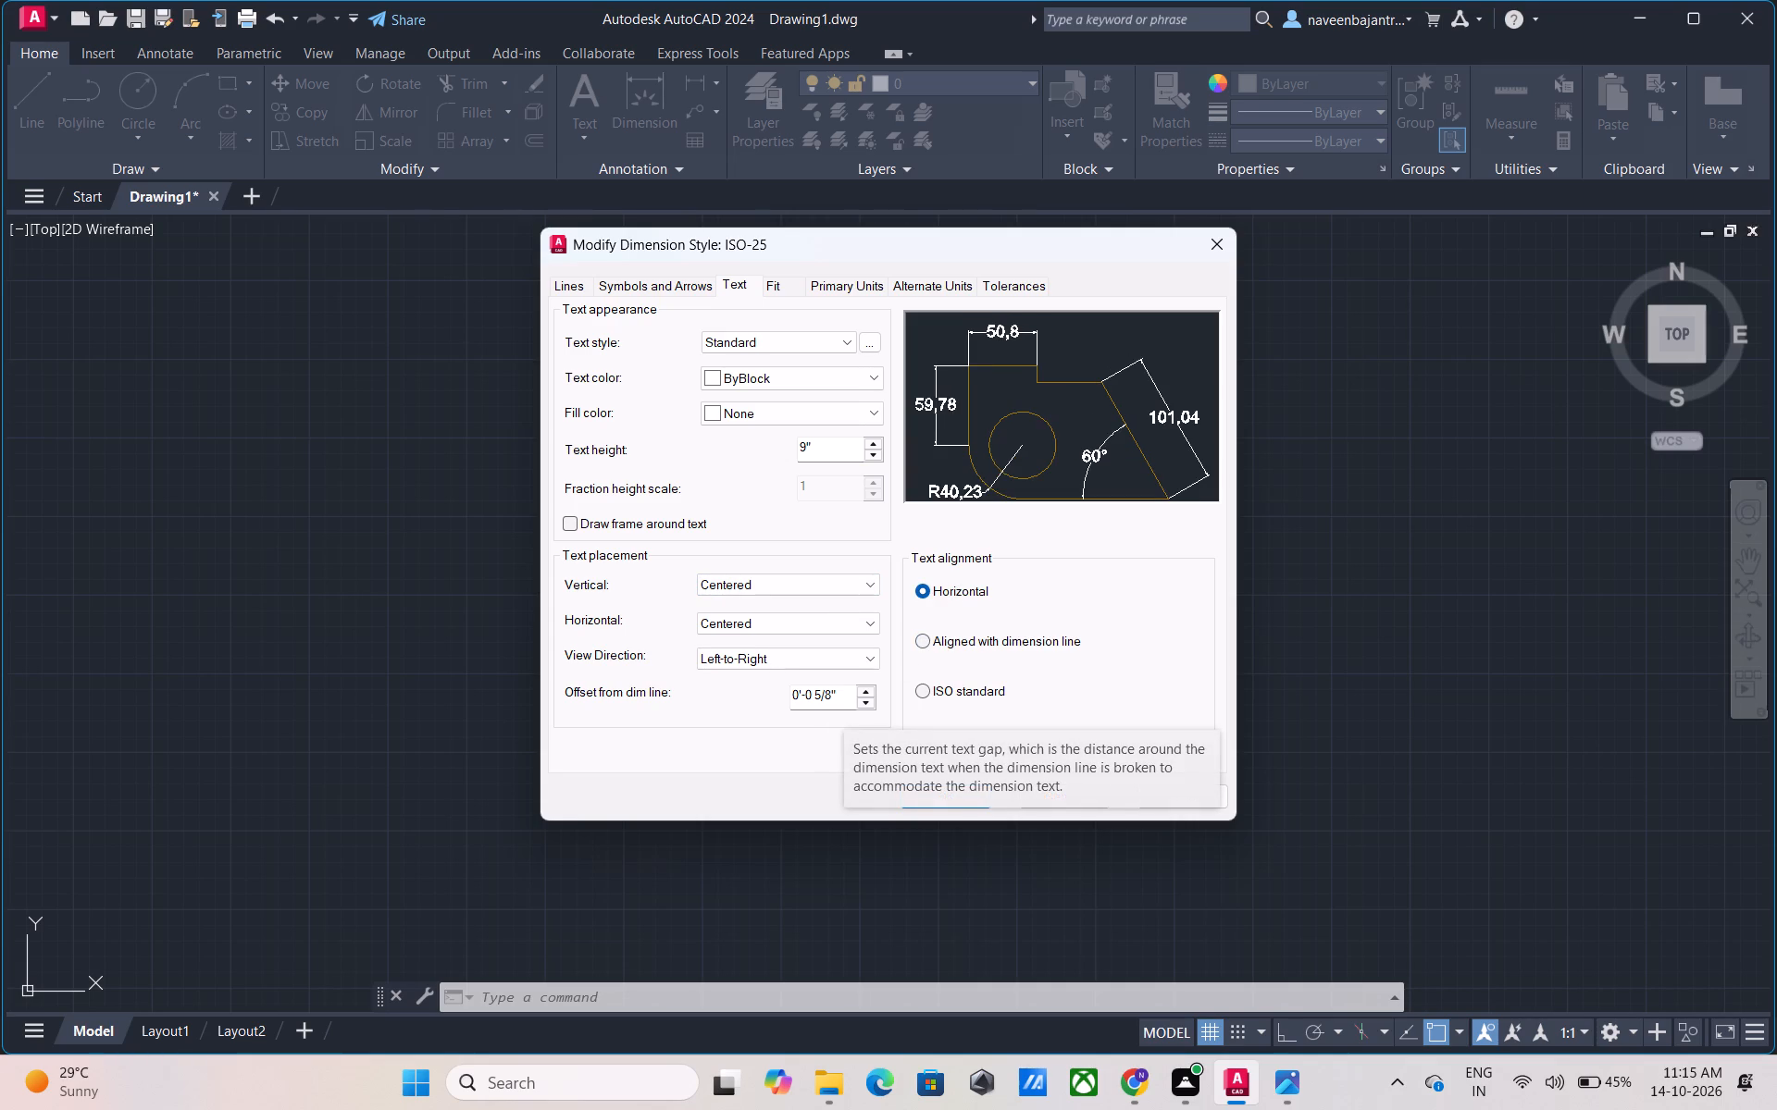
drag(843, 692, 768, 699)
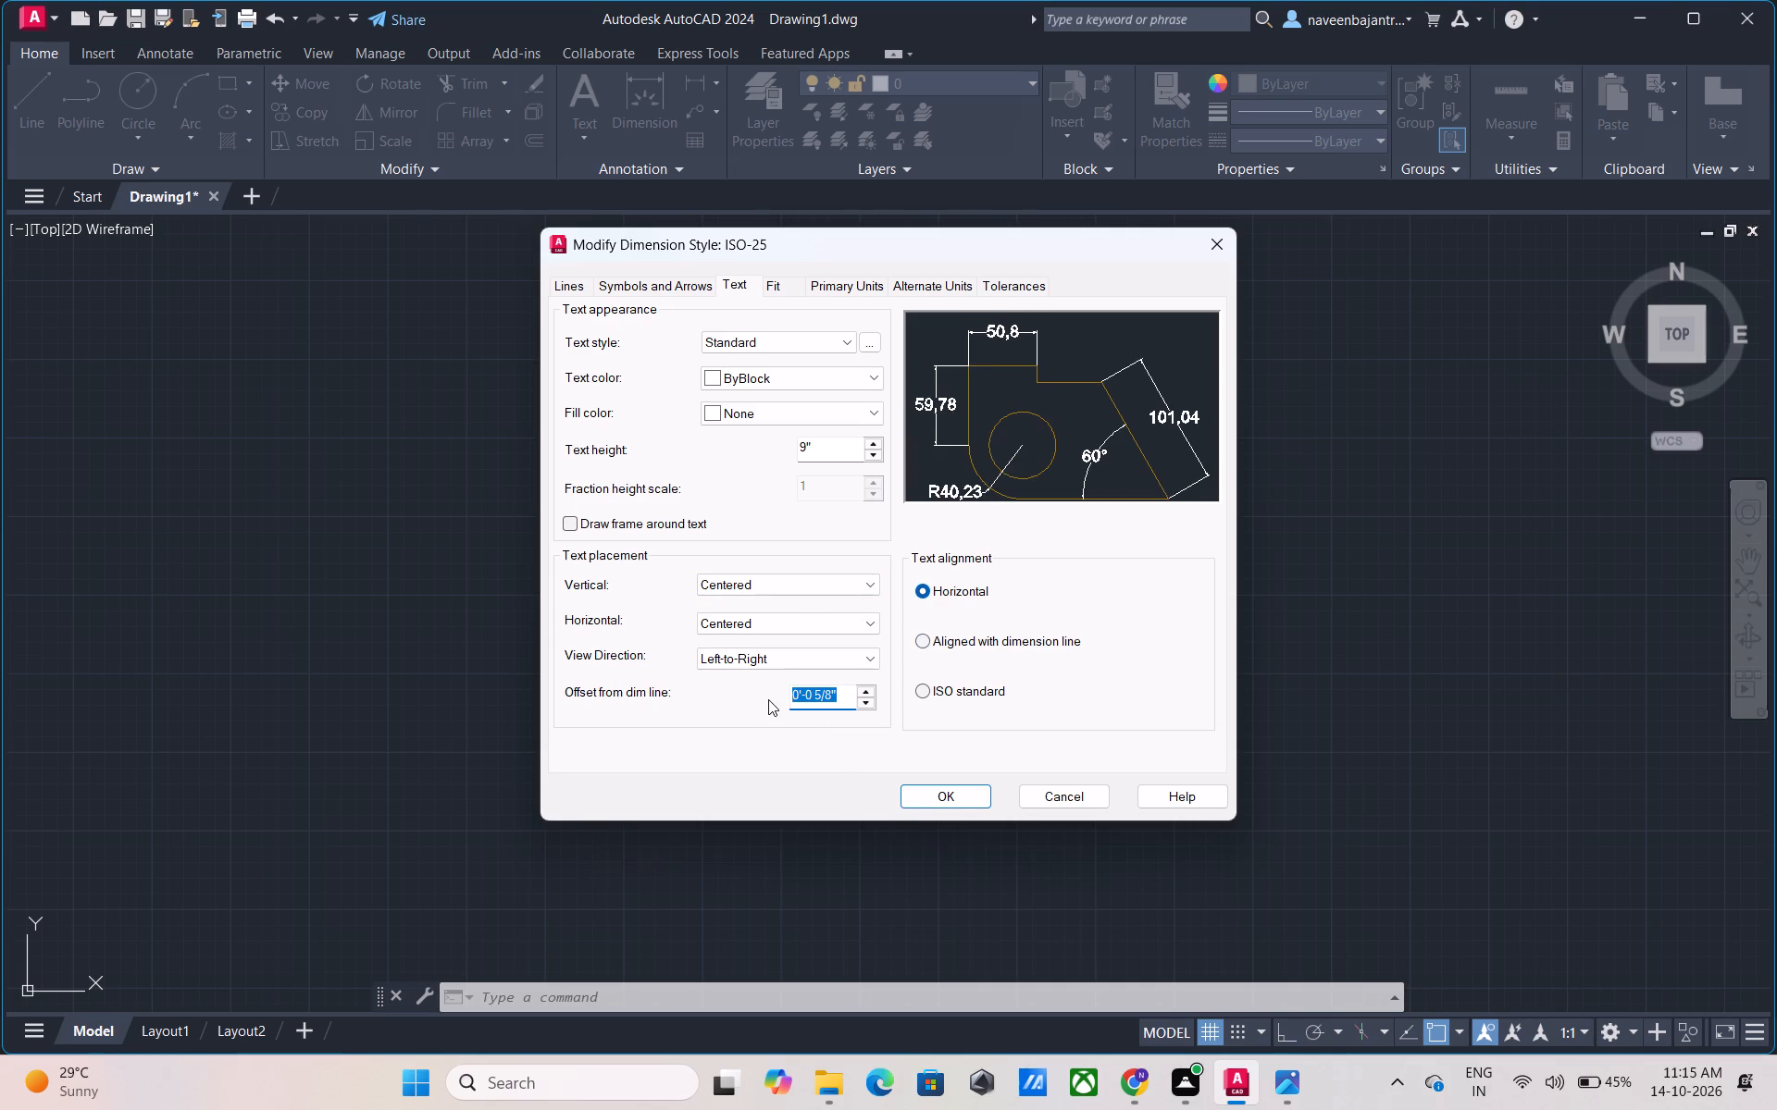
key(BackSpace)
text(2")
key(Return)
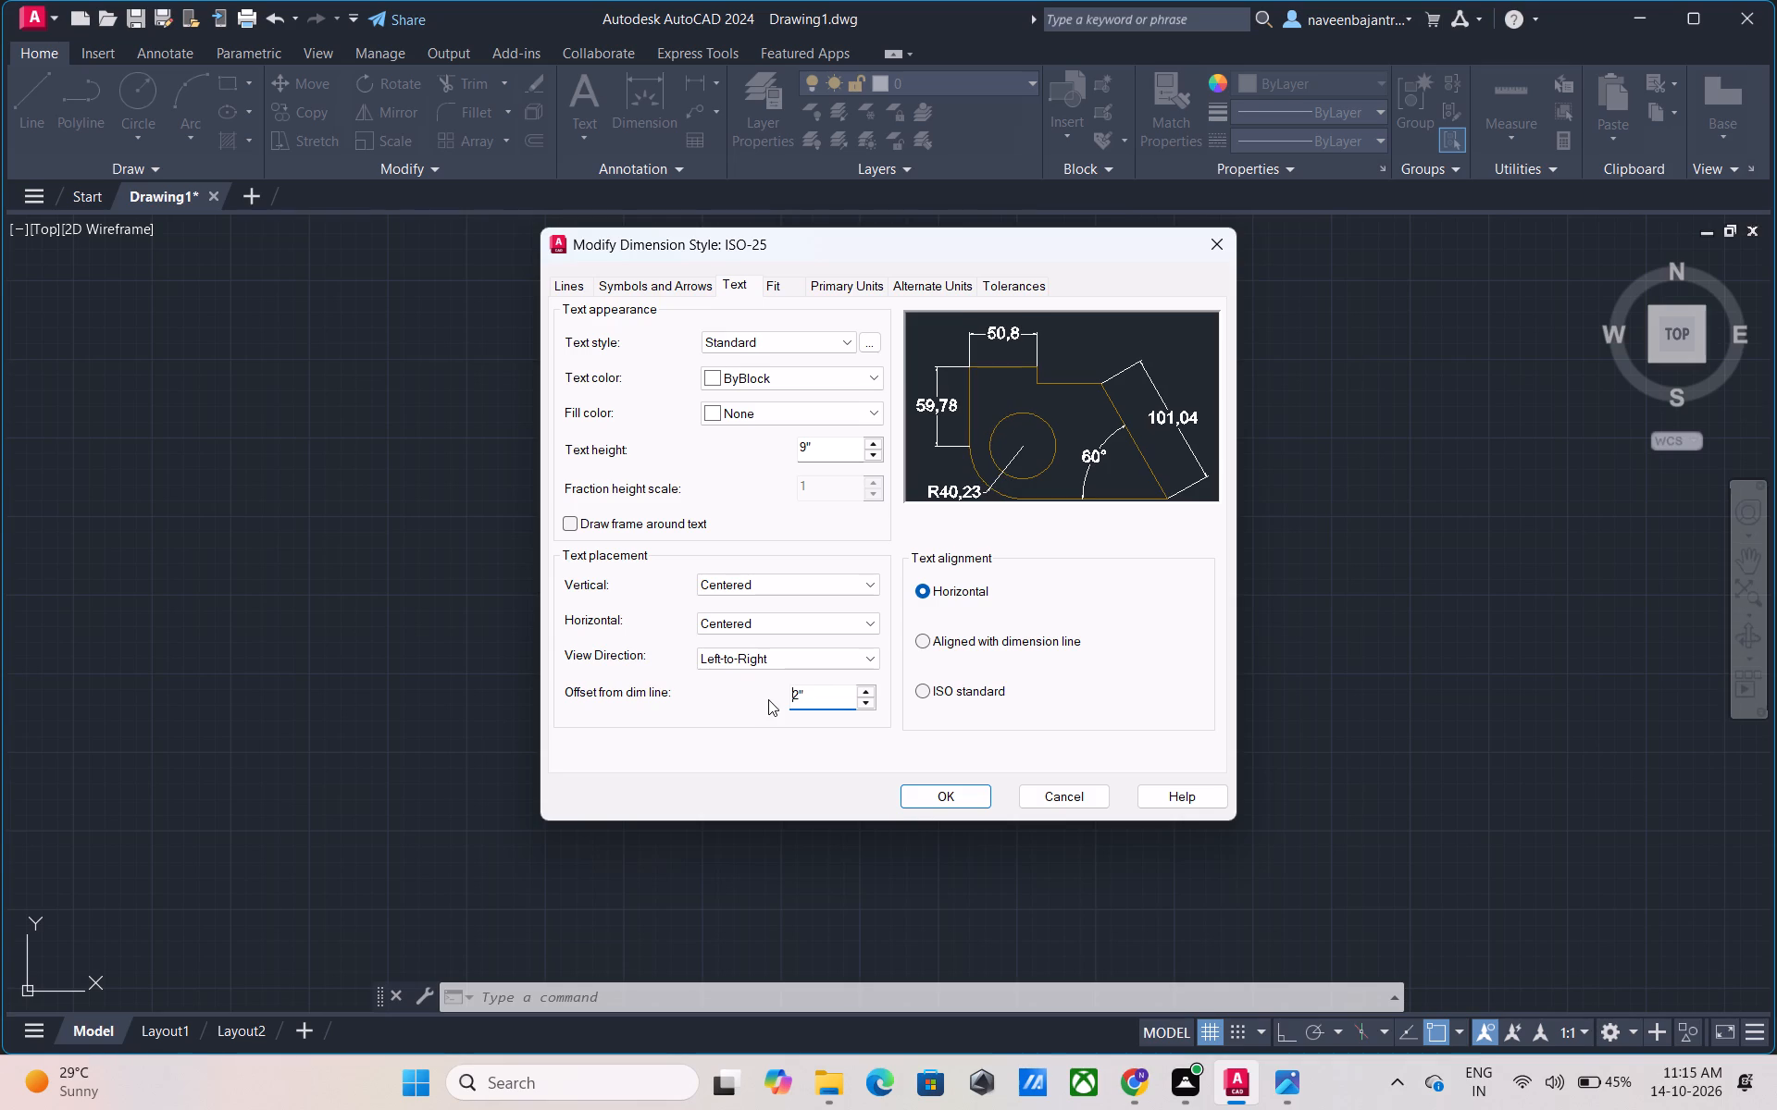
Set the style's linear dimensions to Architectural format with 0'-0 1/2" precision, suppressing 0 feet and 0 inches.
click(867, 280)
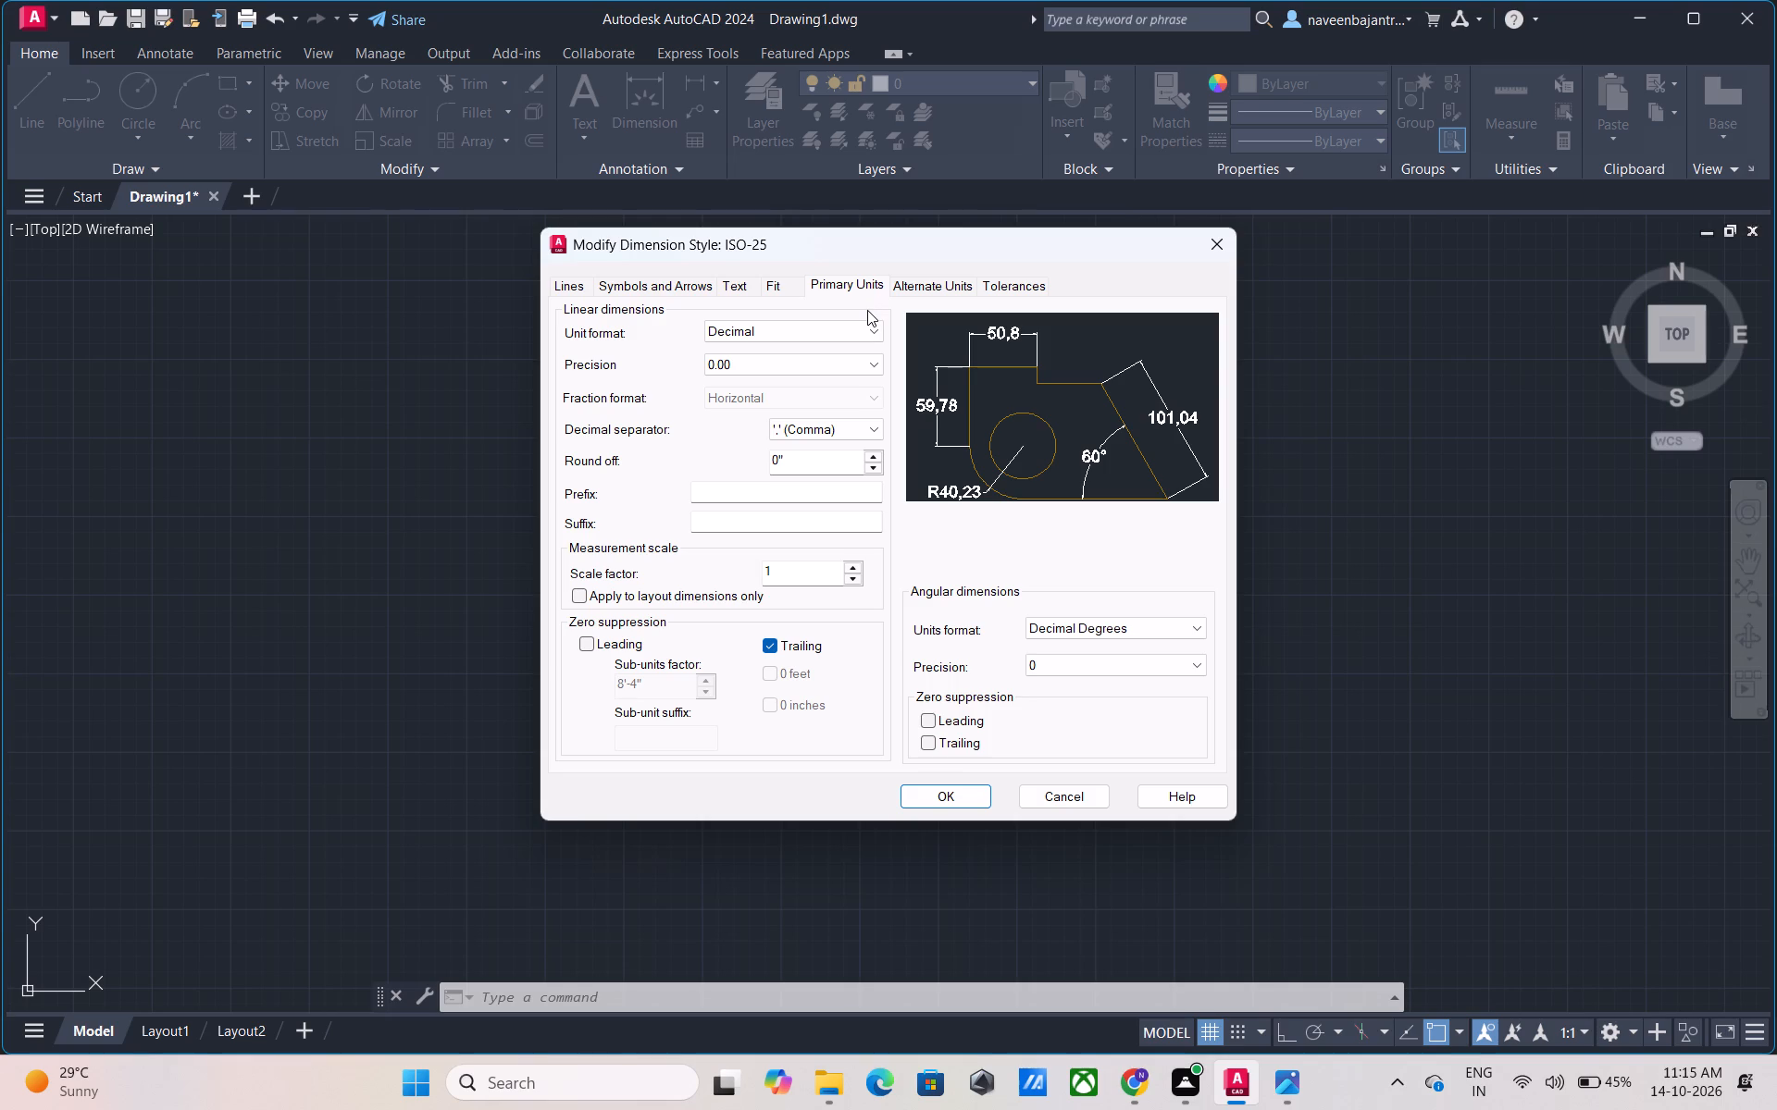
click(863, 332)
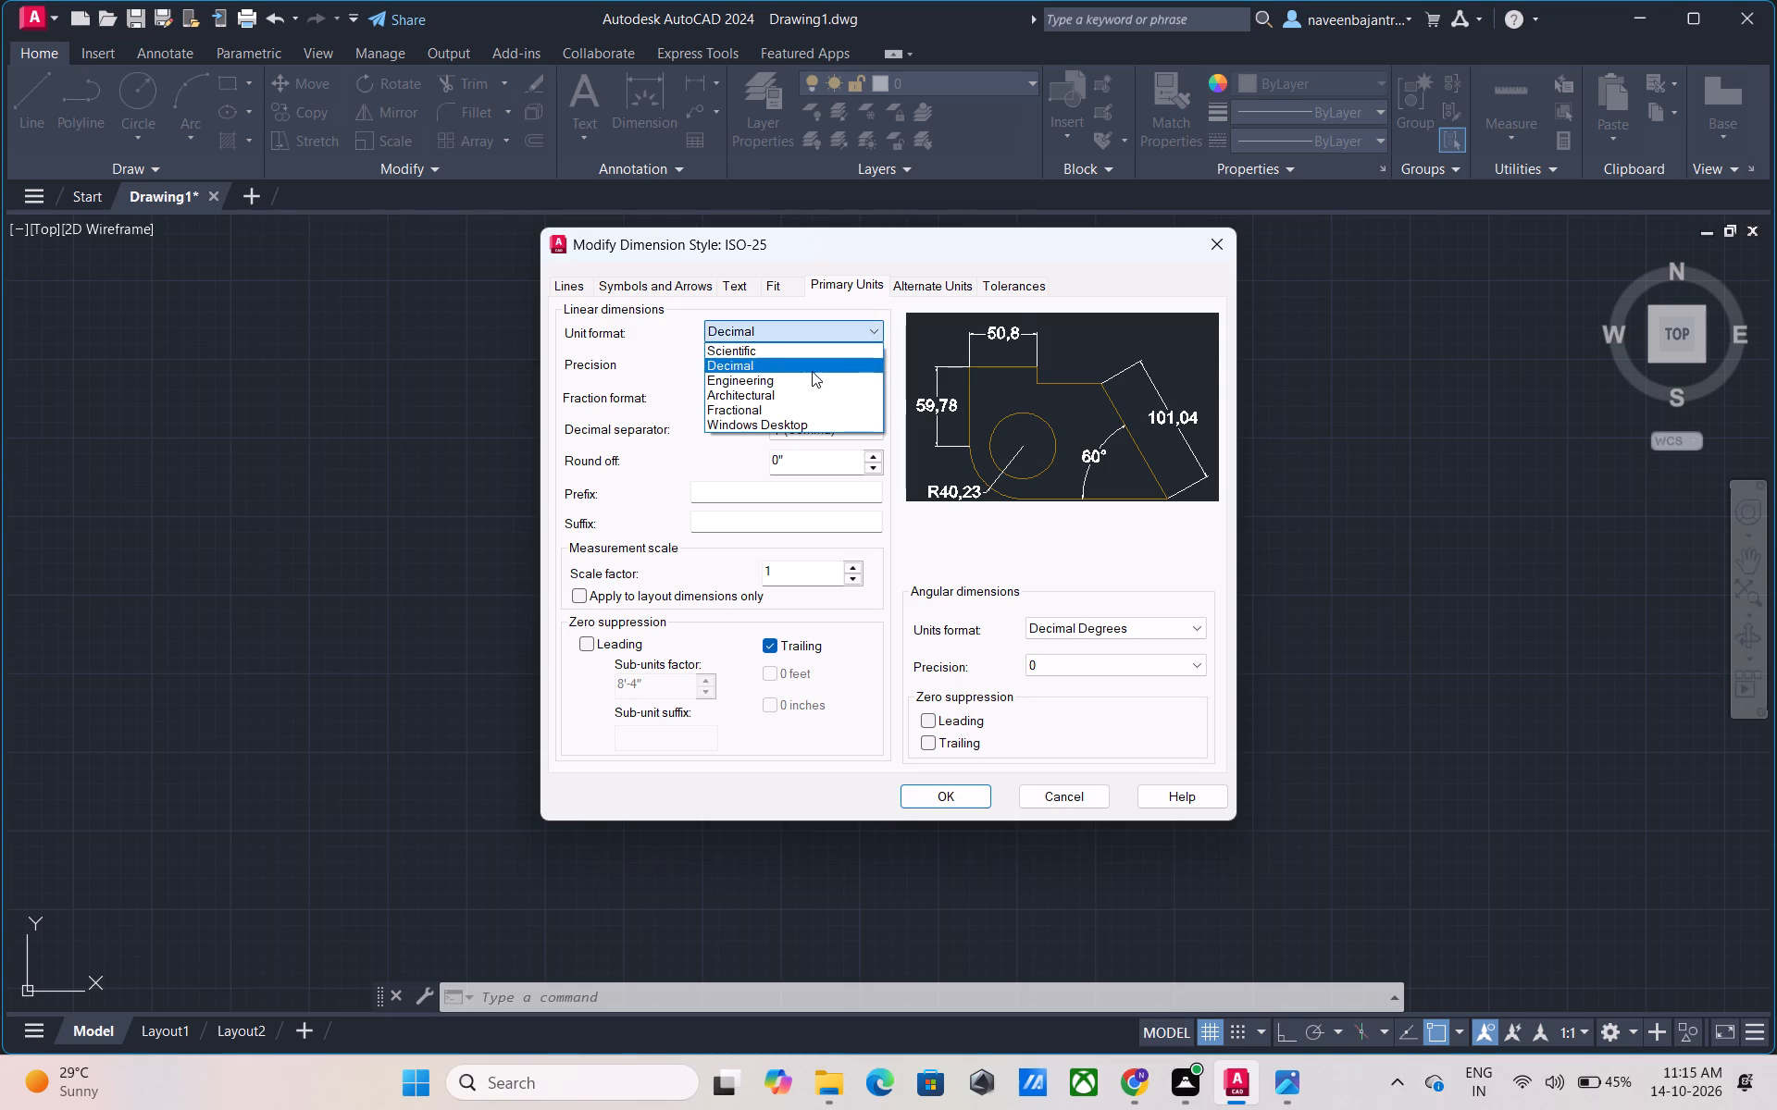
click(810, 390)
click(815, 362)
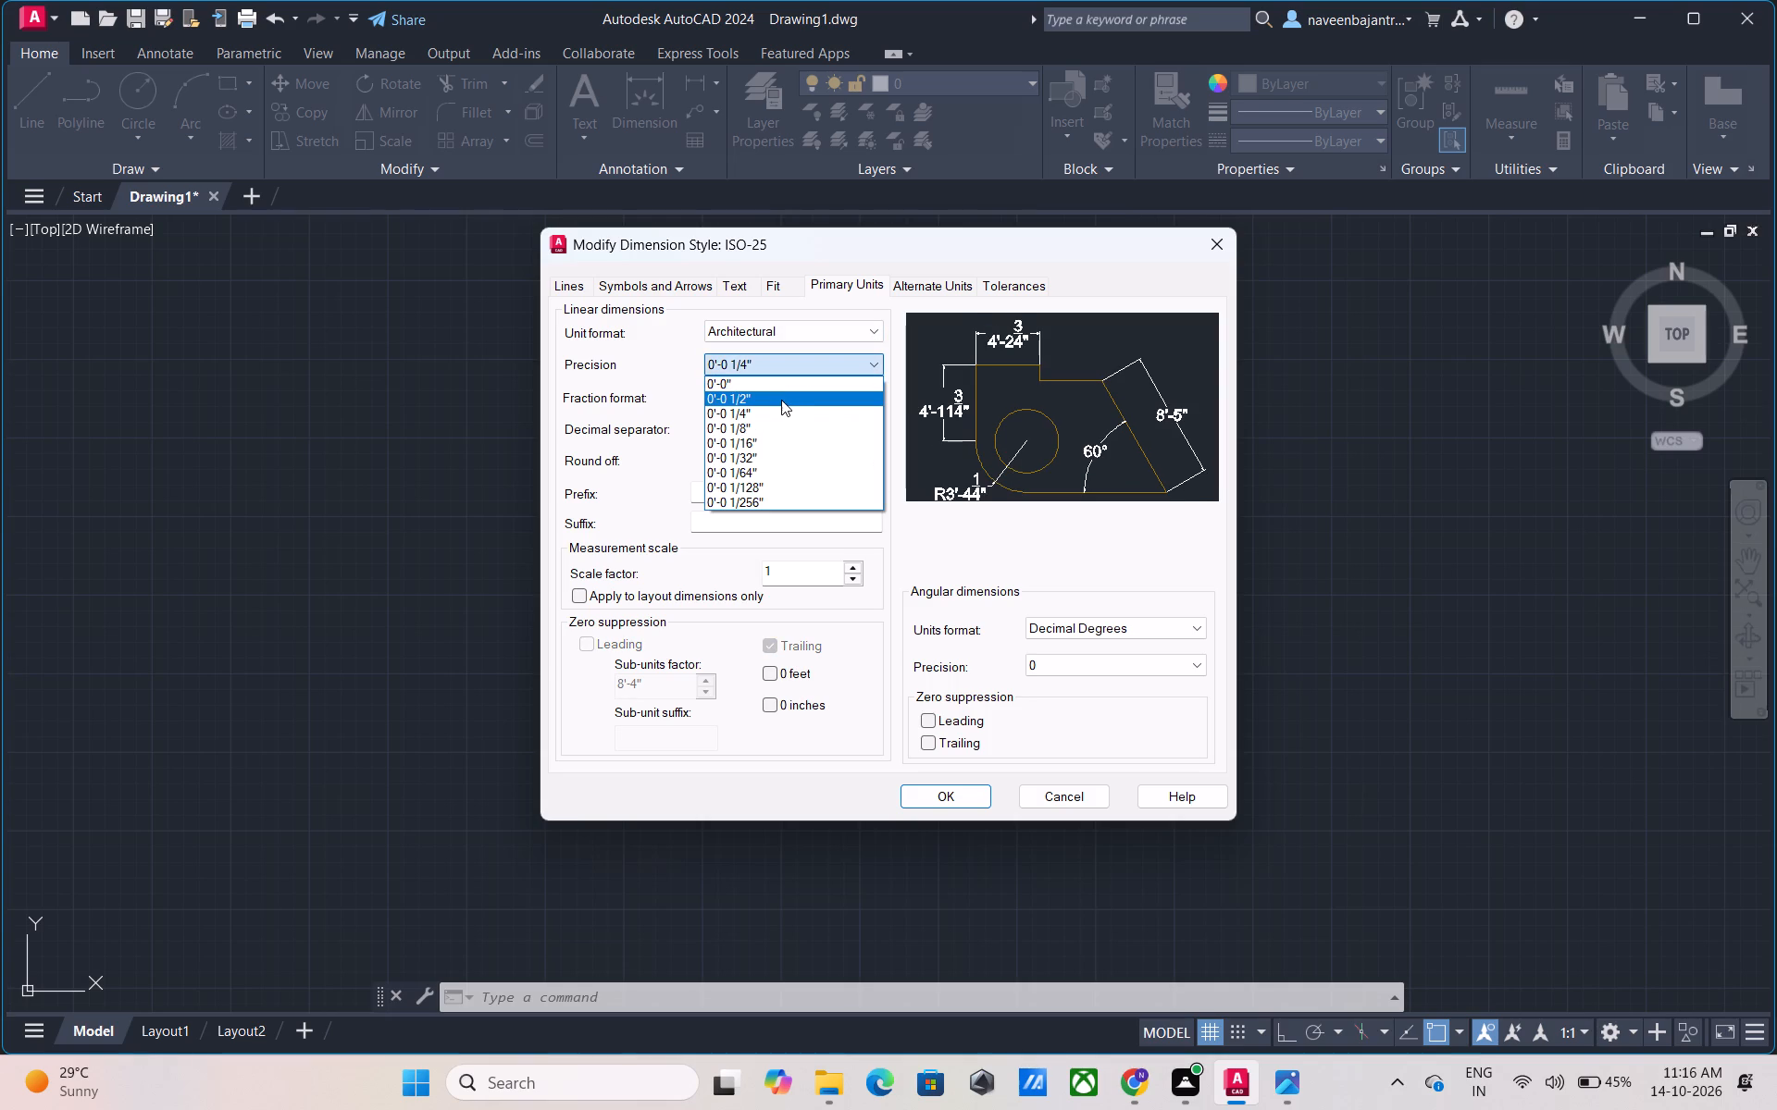
click(781, 400)
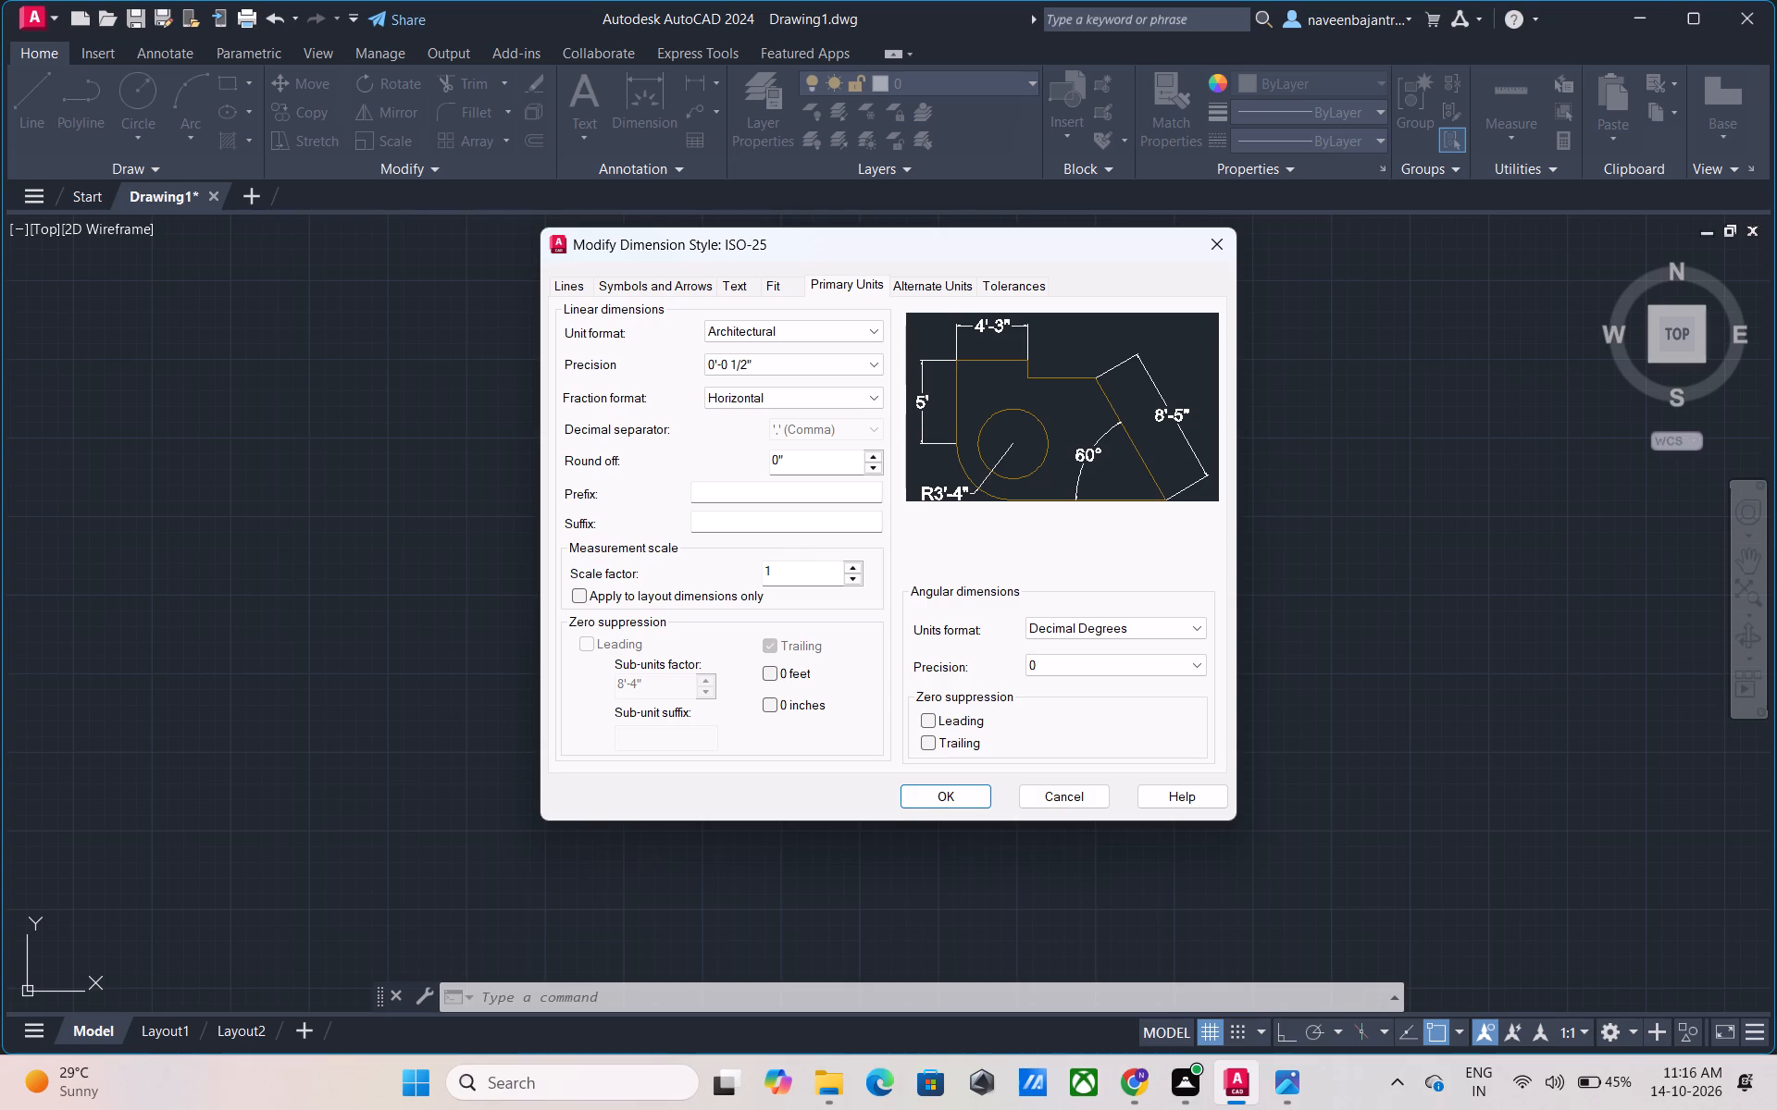
click(764, 672)
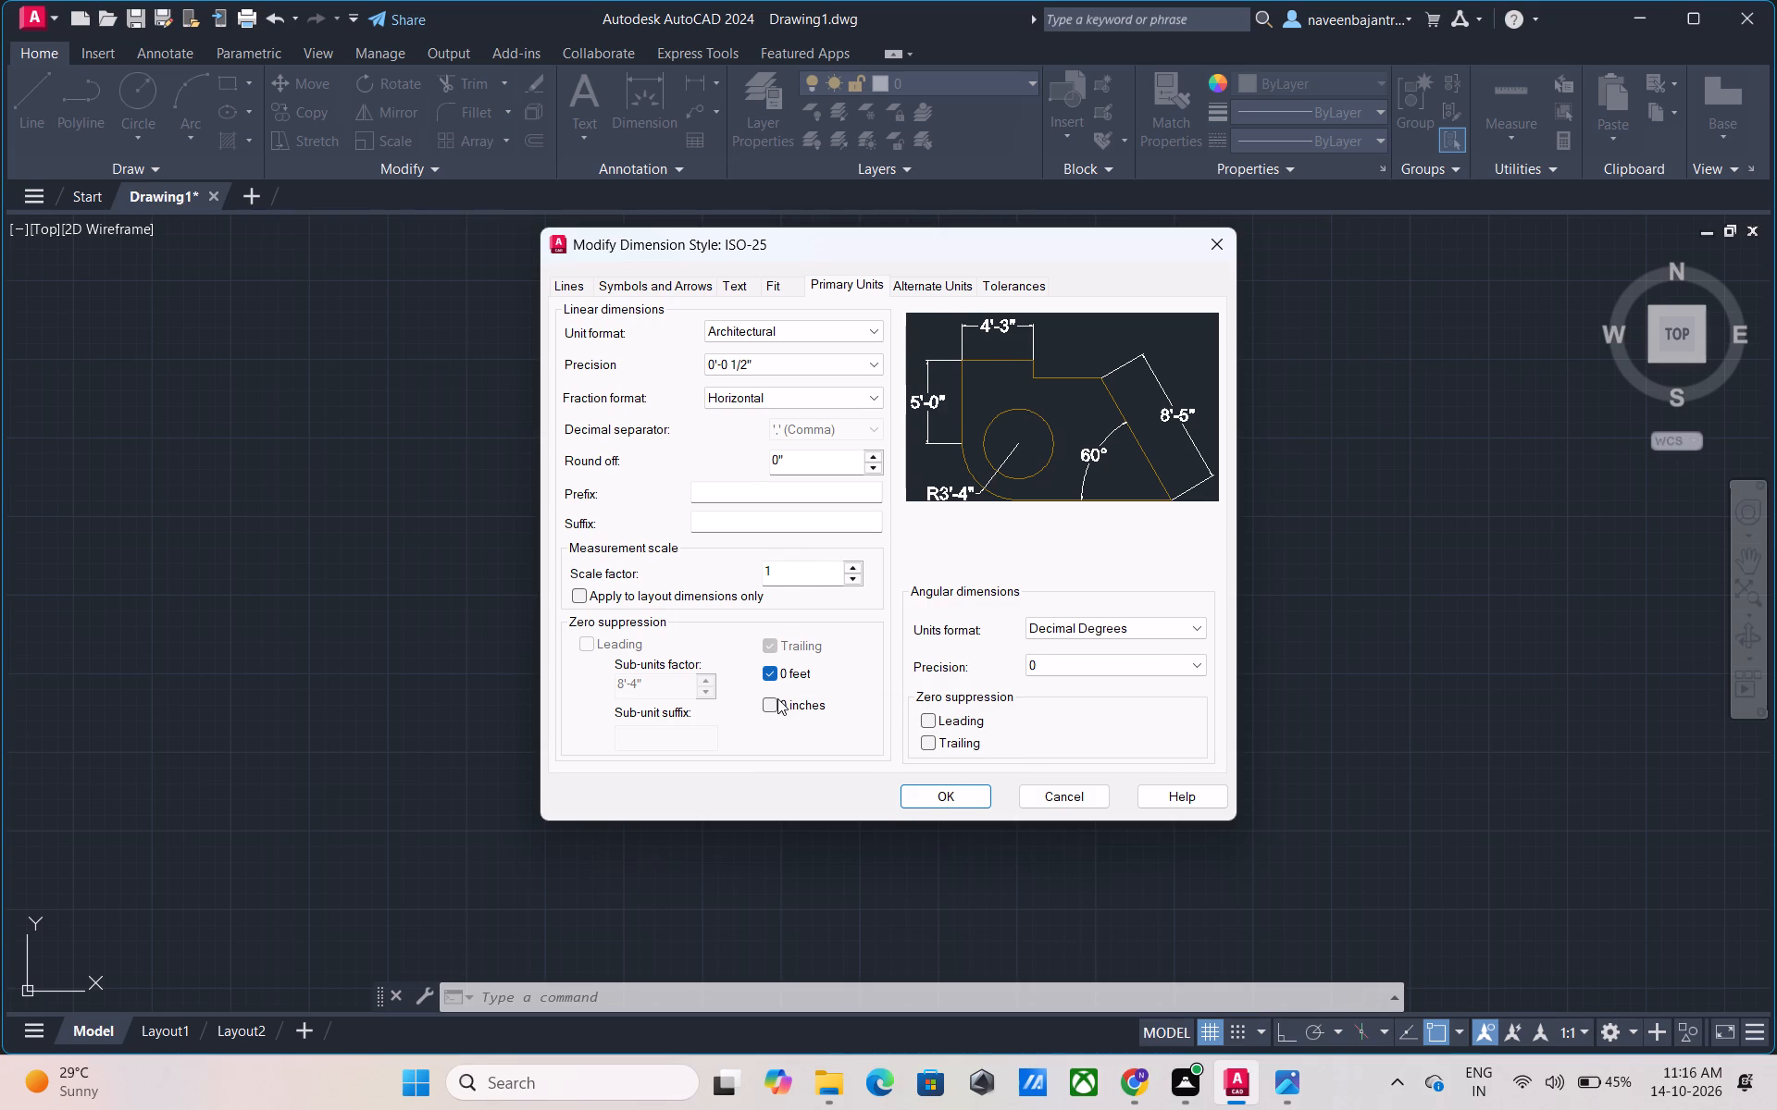
click(771, 703)
Set the dimension text's fraction height scale to 0.5.
click(725, 286)
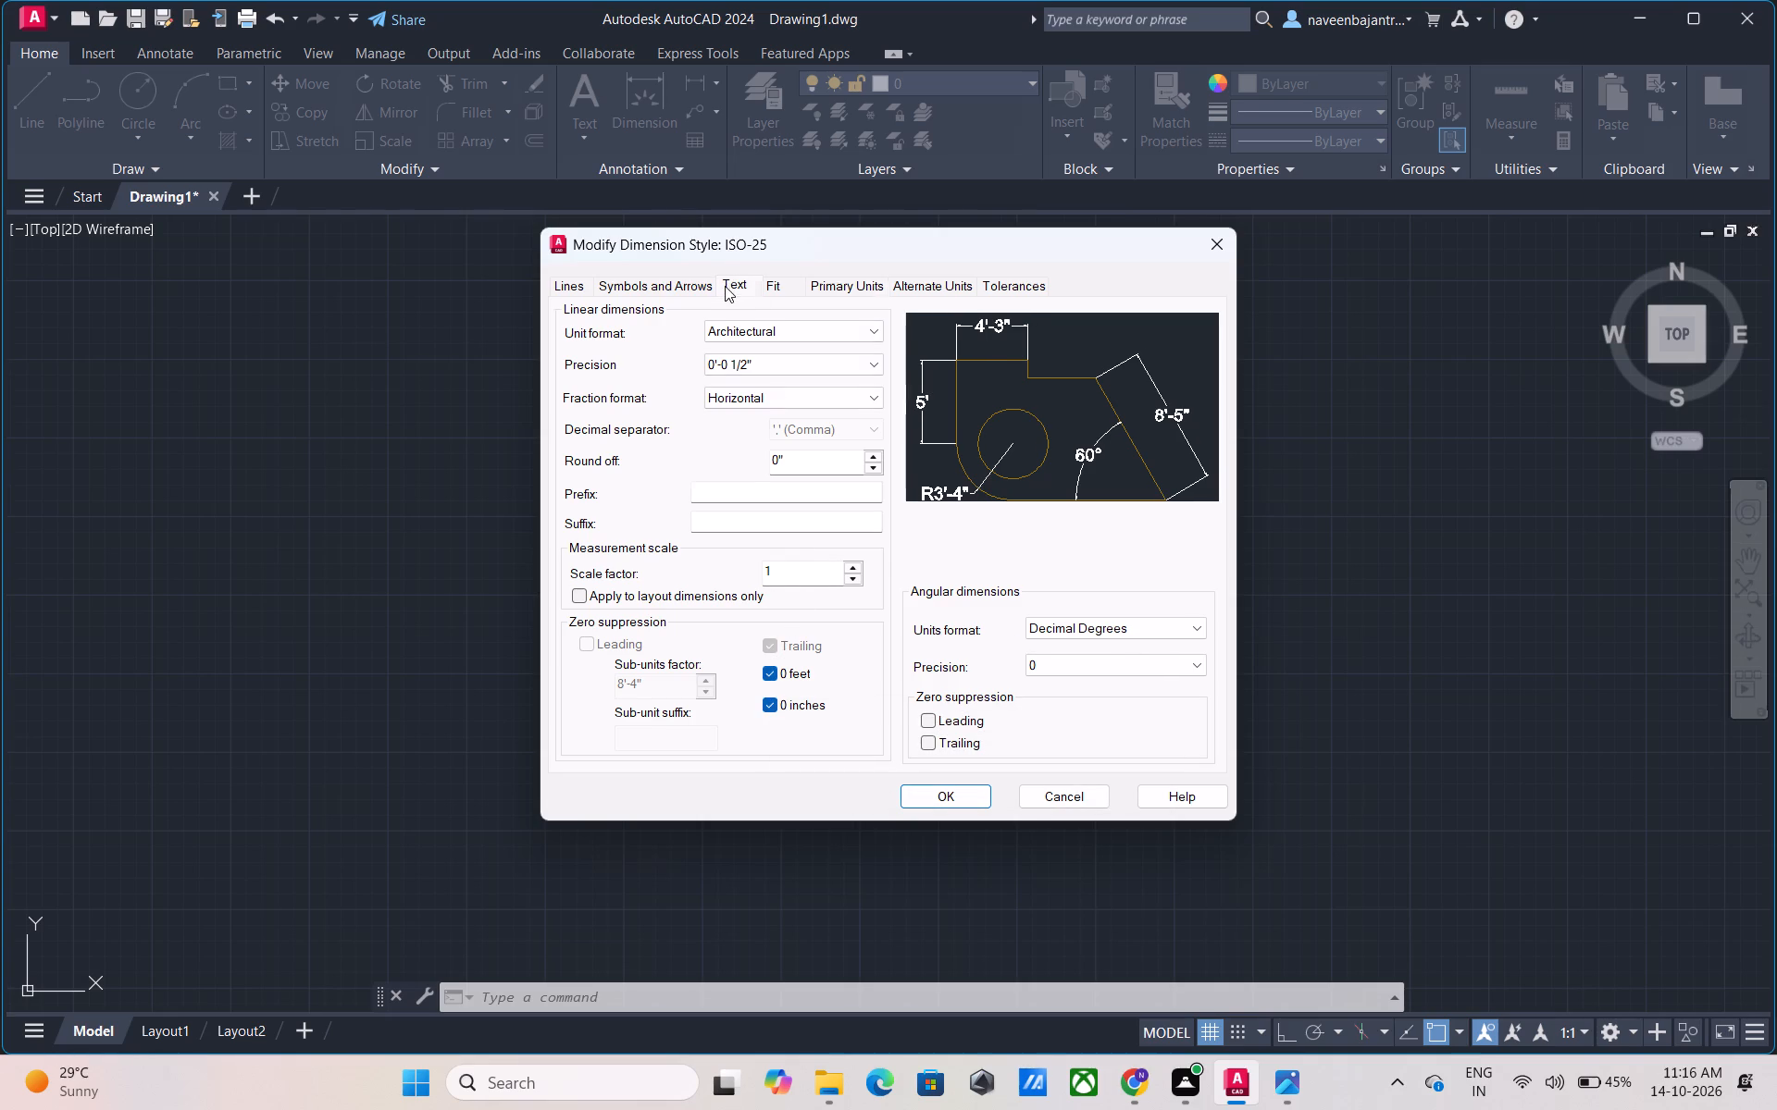
click(880, 494)
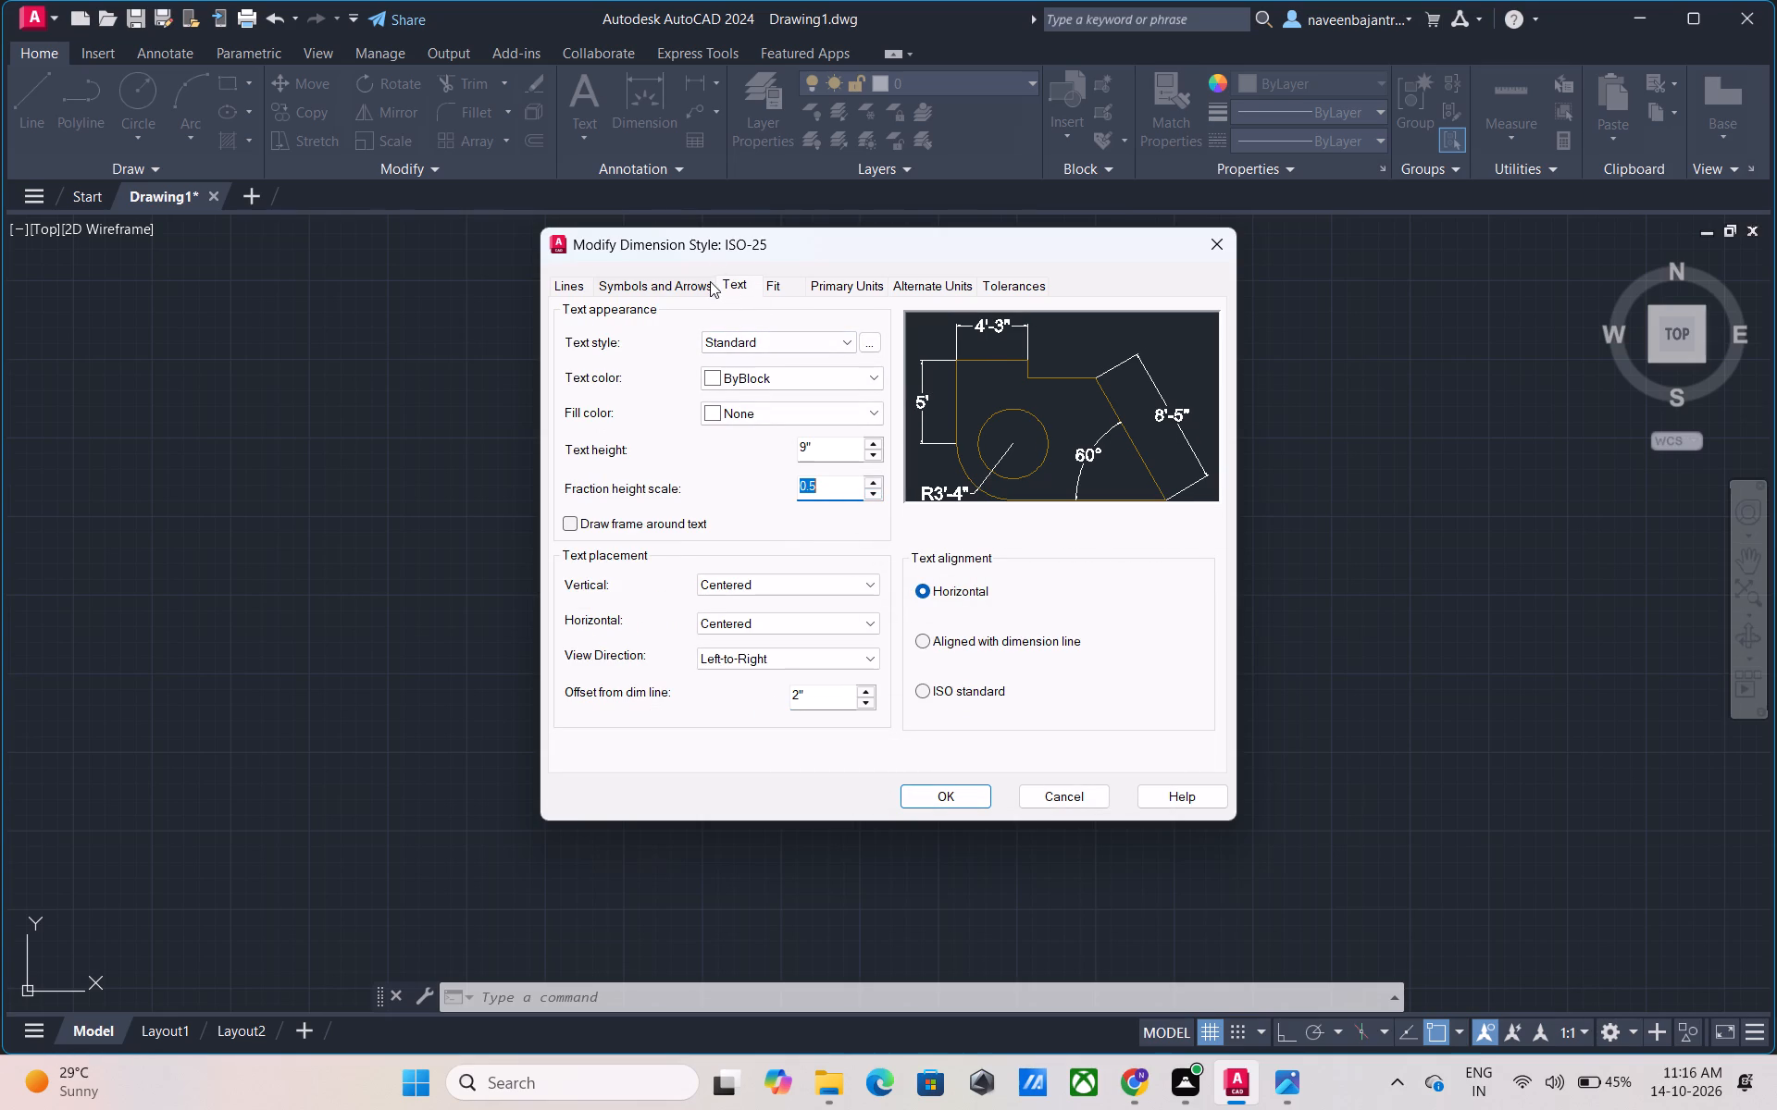
Review the ISO-25 dimension style's settings for lines, symbols and arrows, text, fit, primary units, alternate units and tolerances.
click(842, 283)
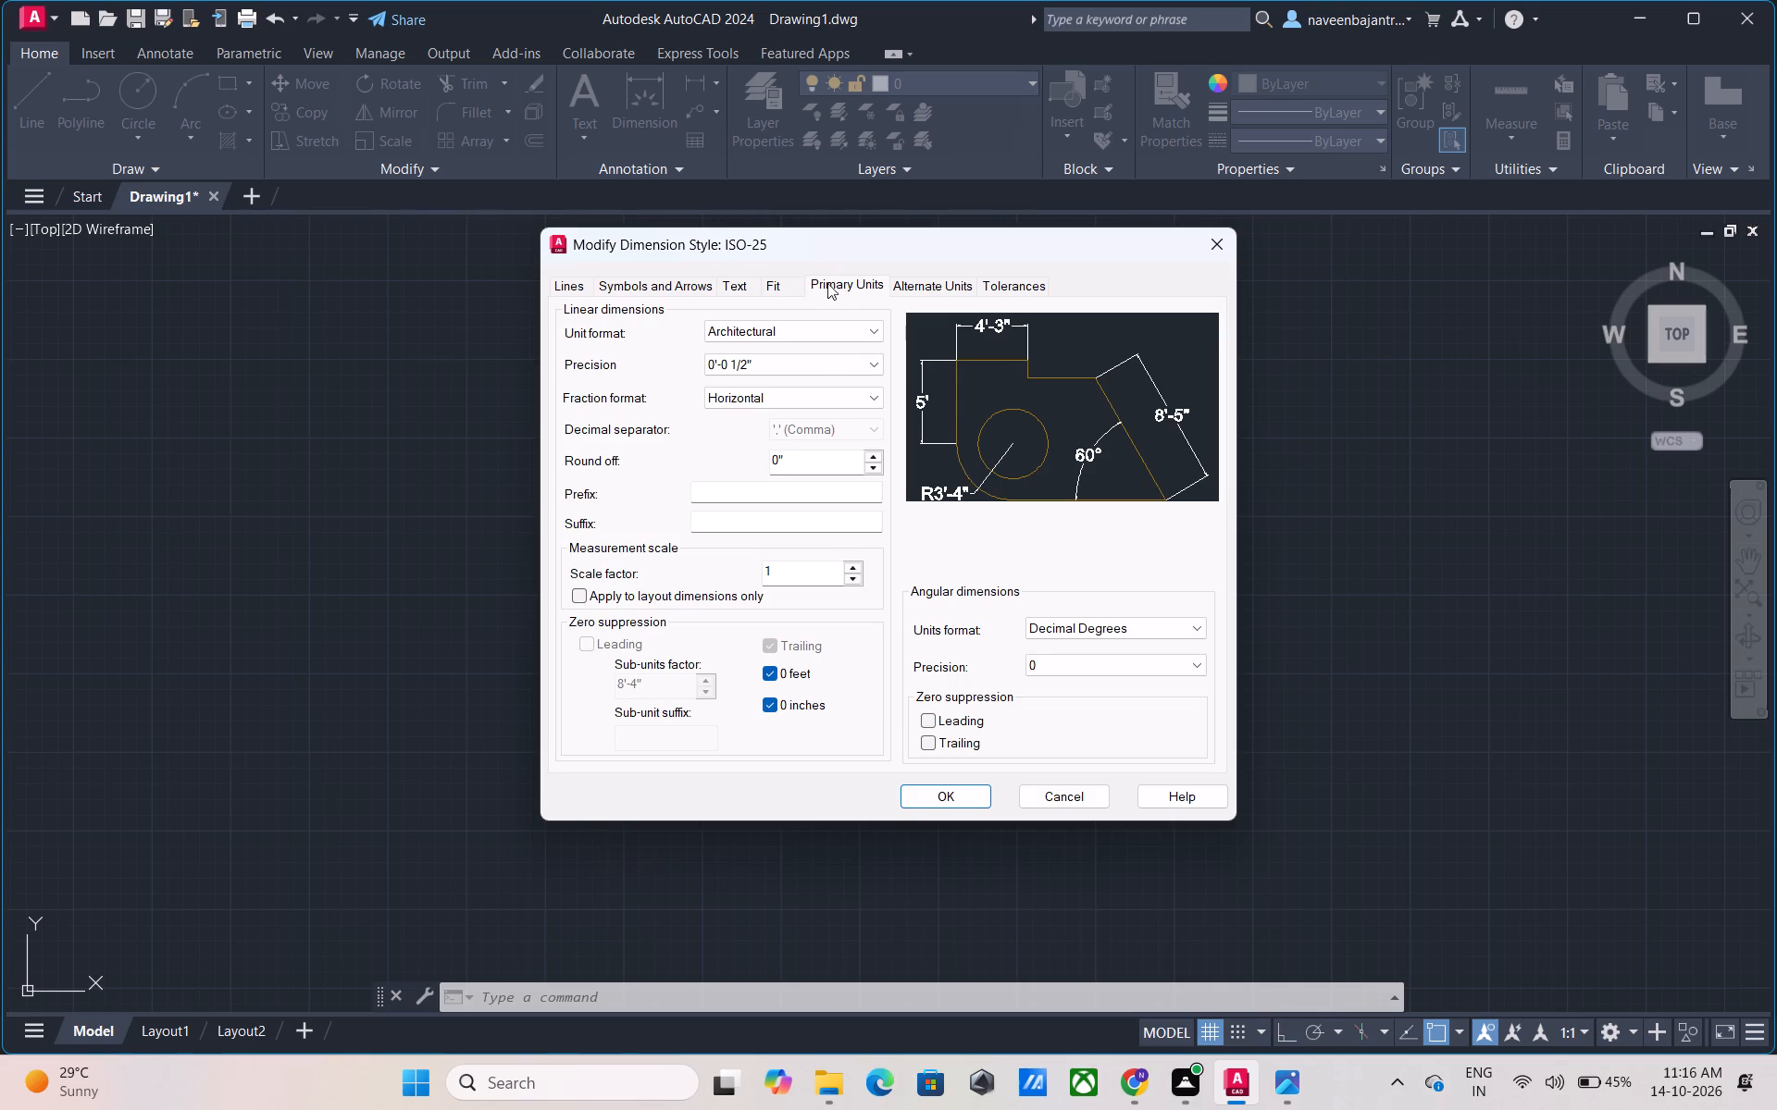
click(744, 288)
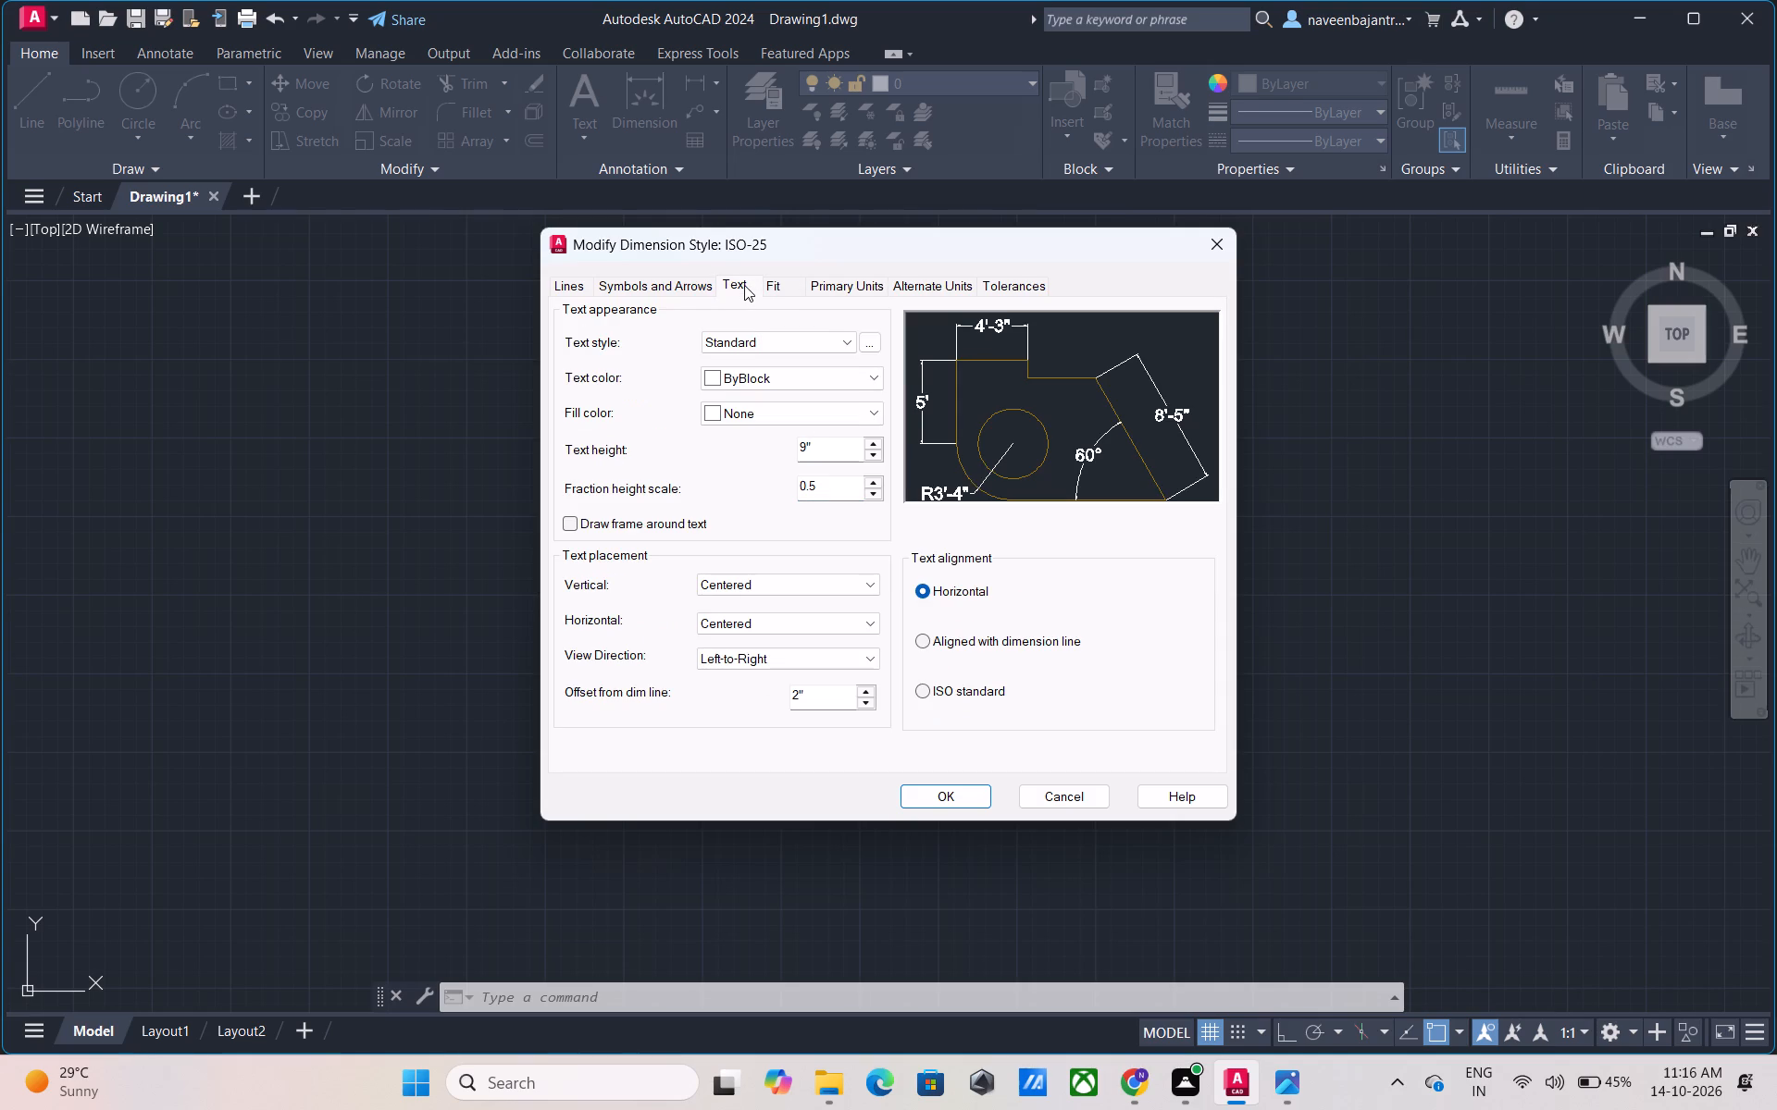
click(992, 281)
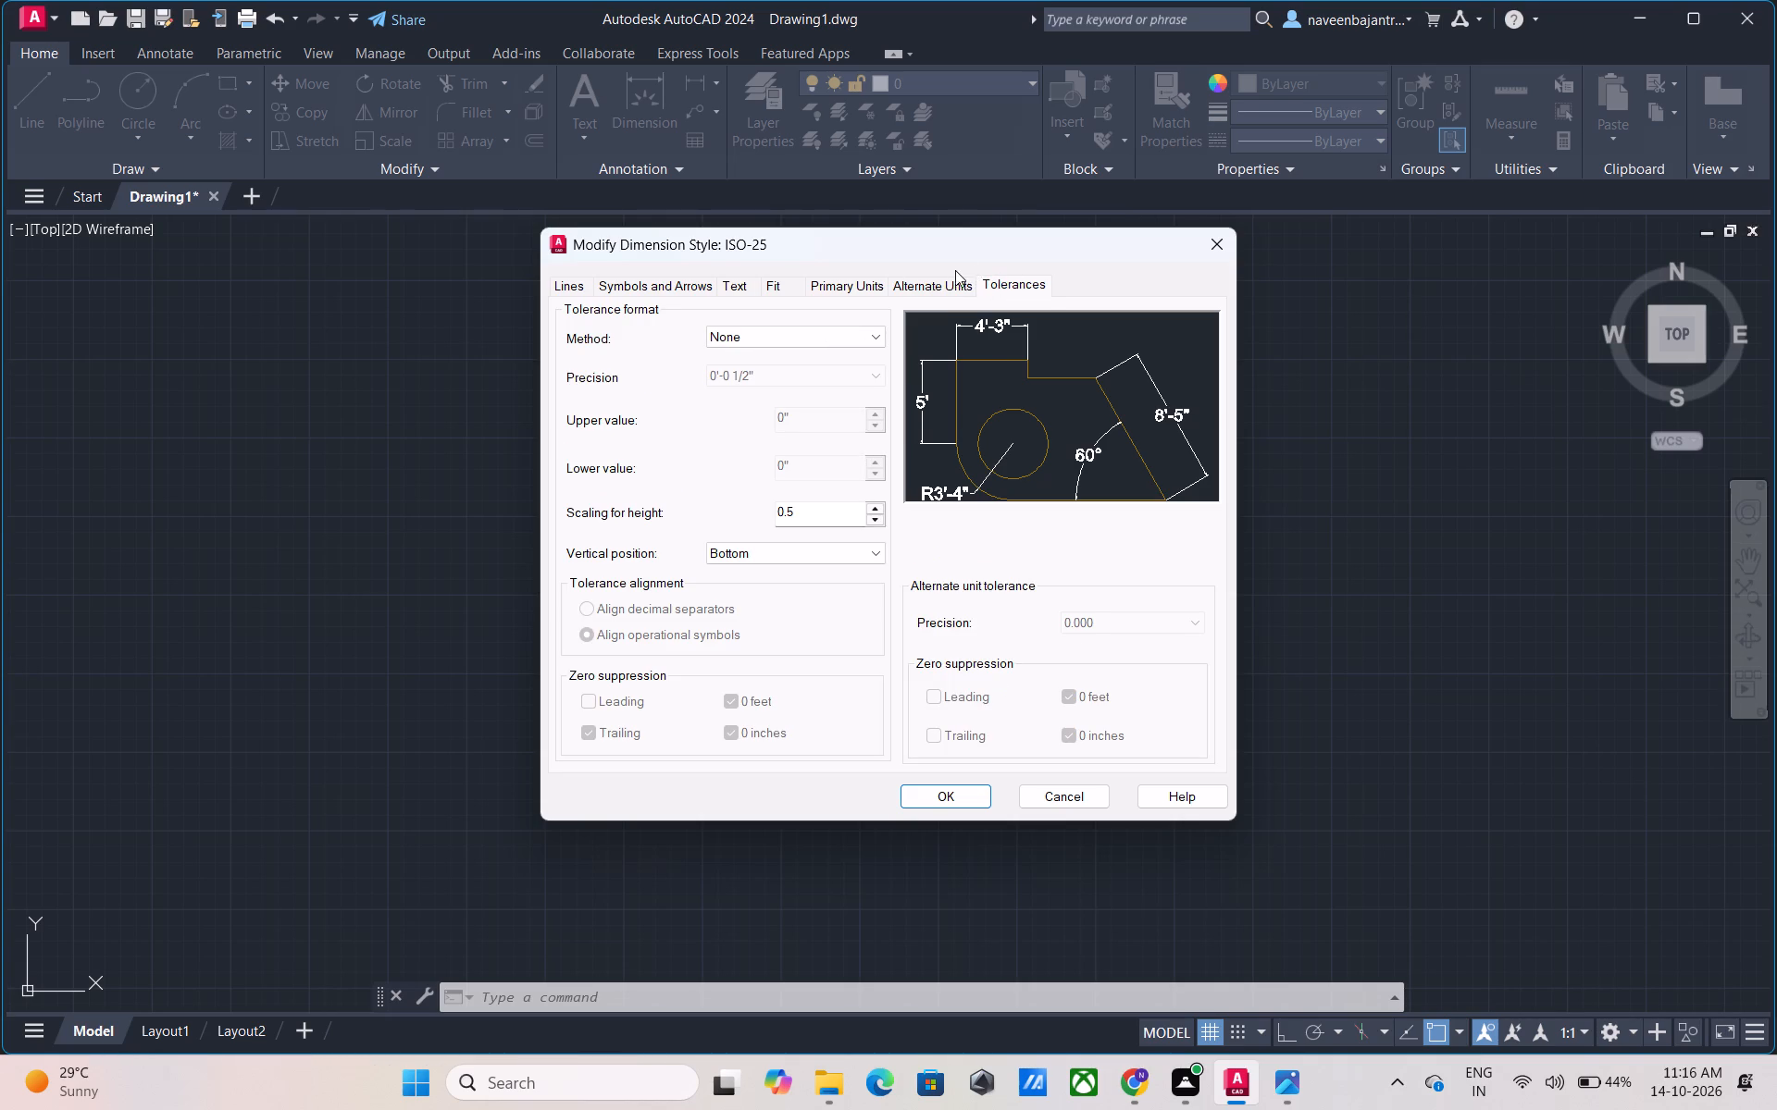
click(937, 287)
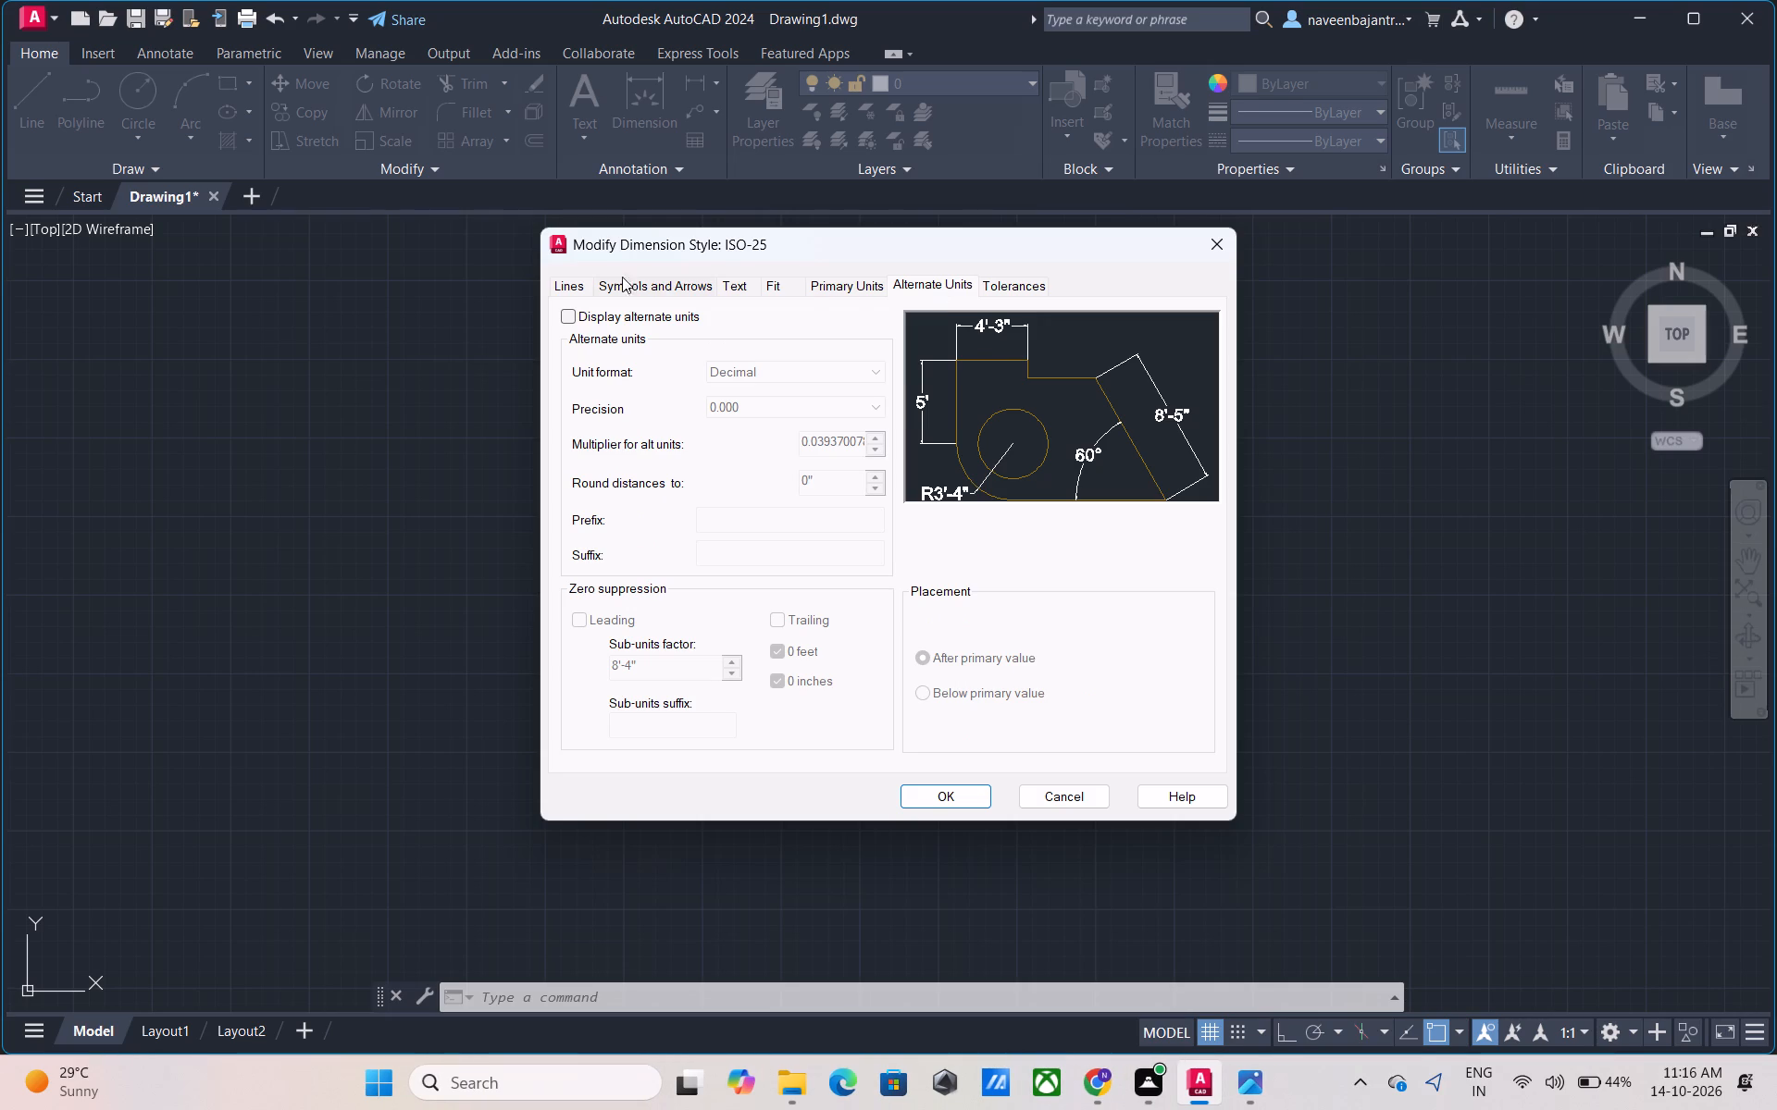
click(567, 283)
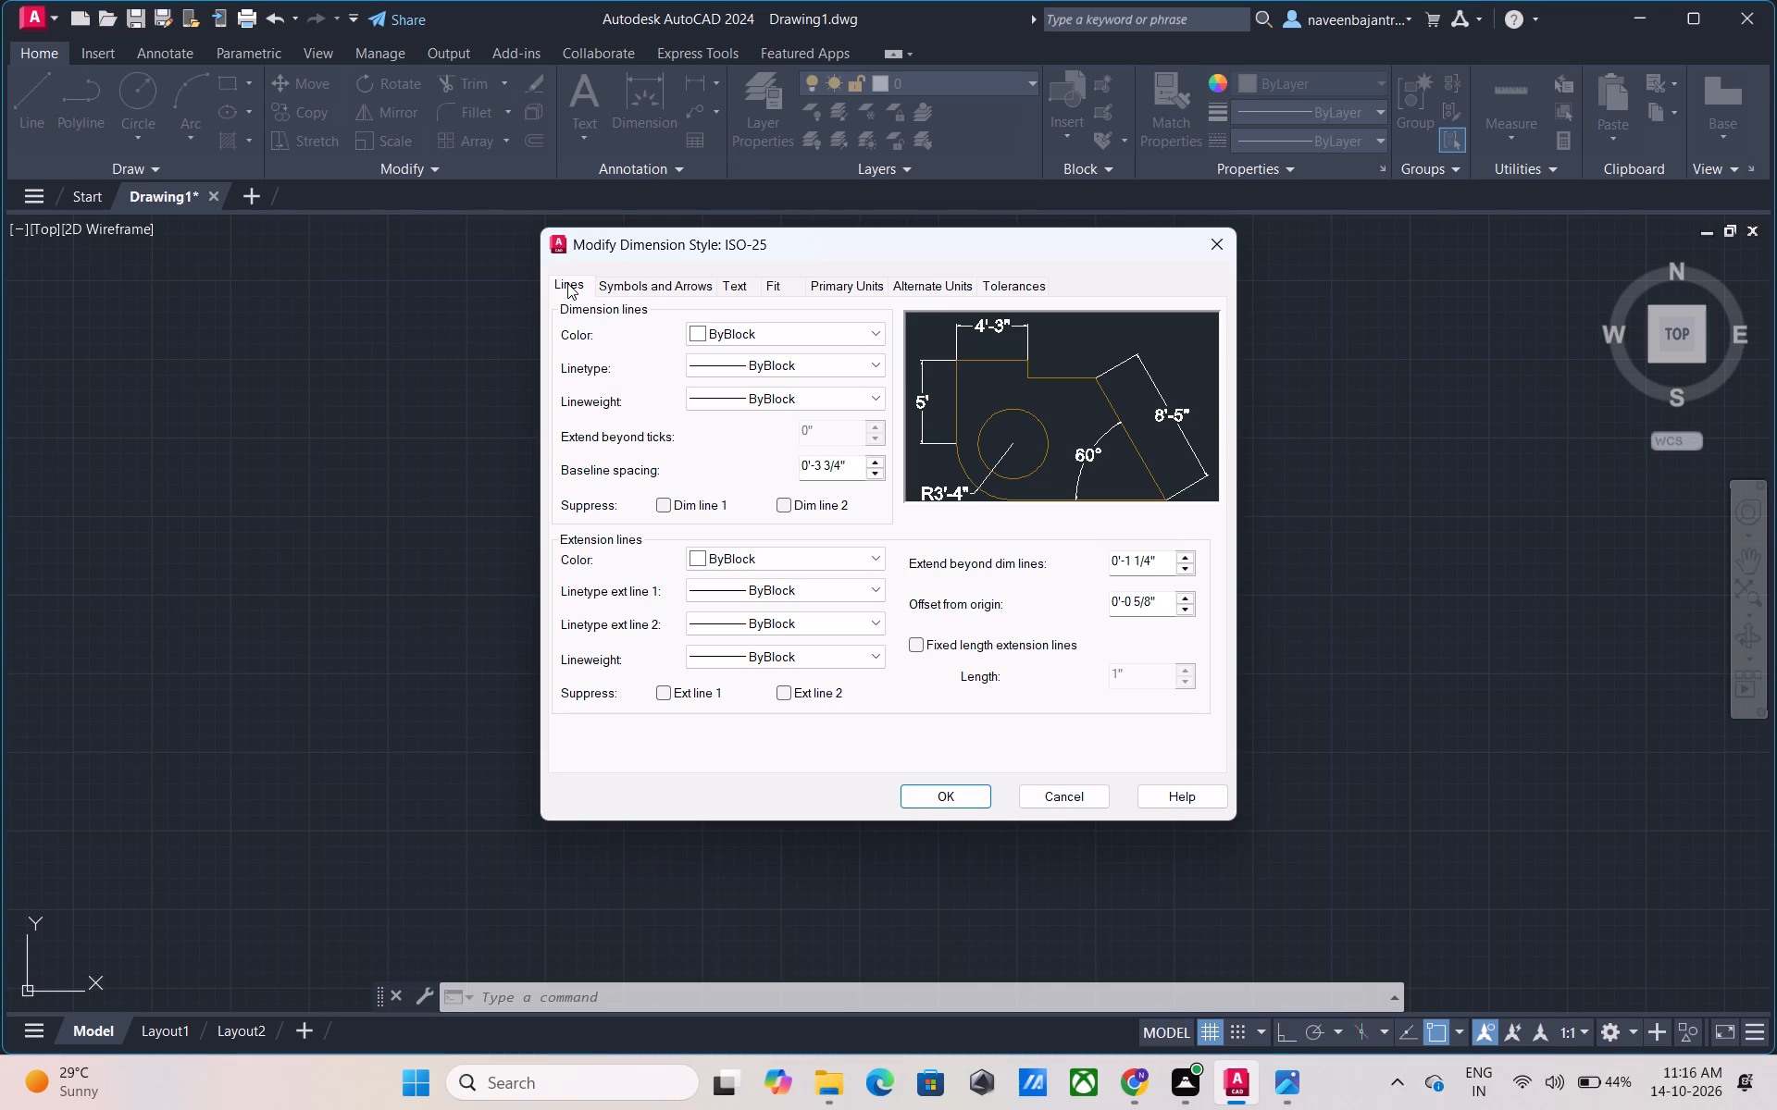
click(636, 279)
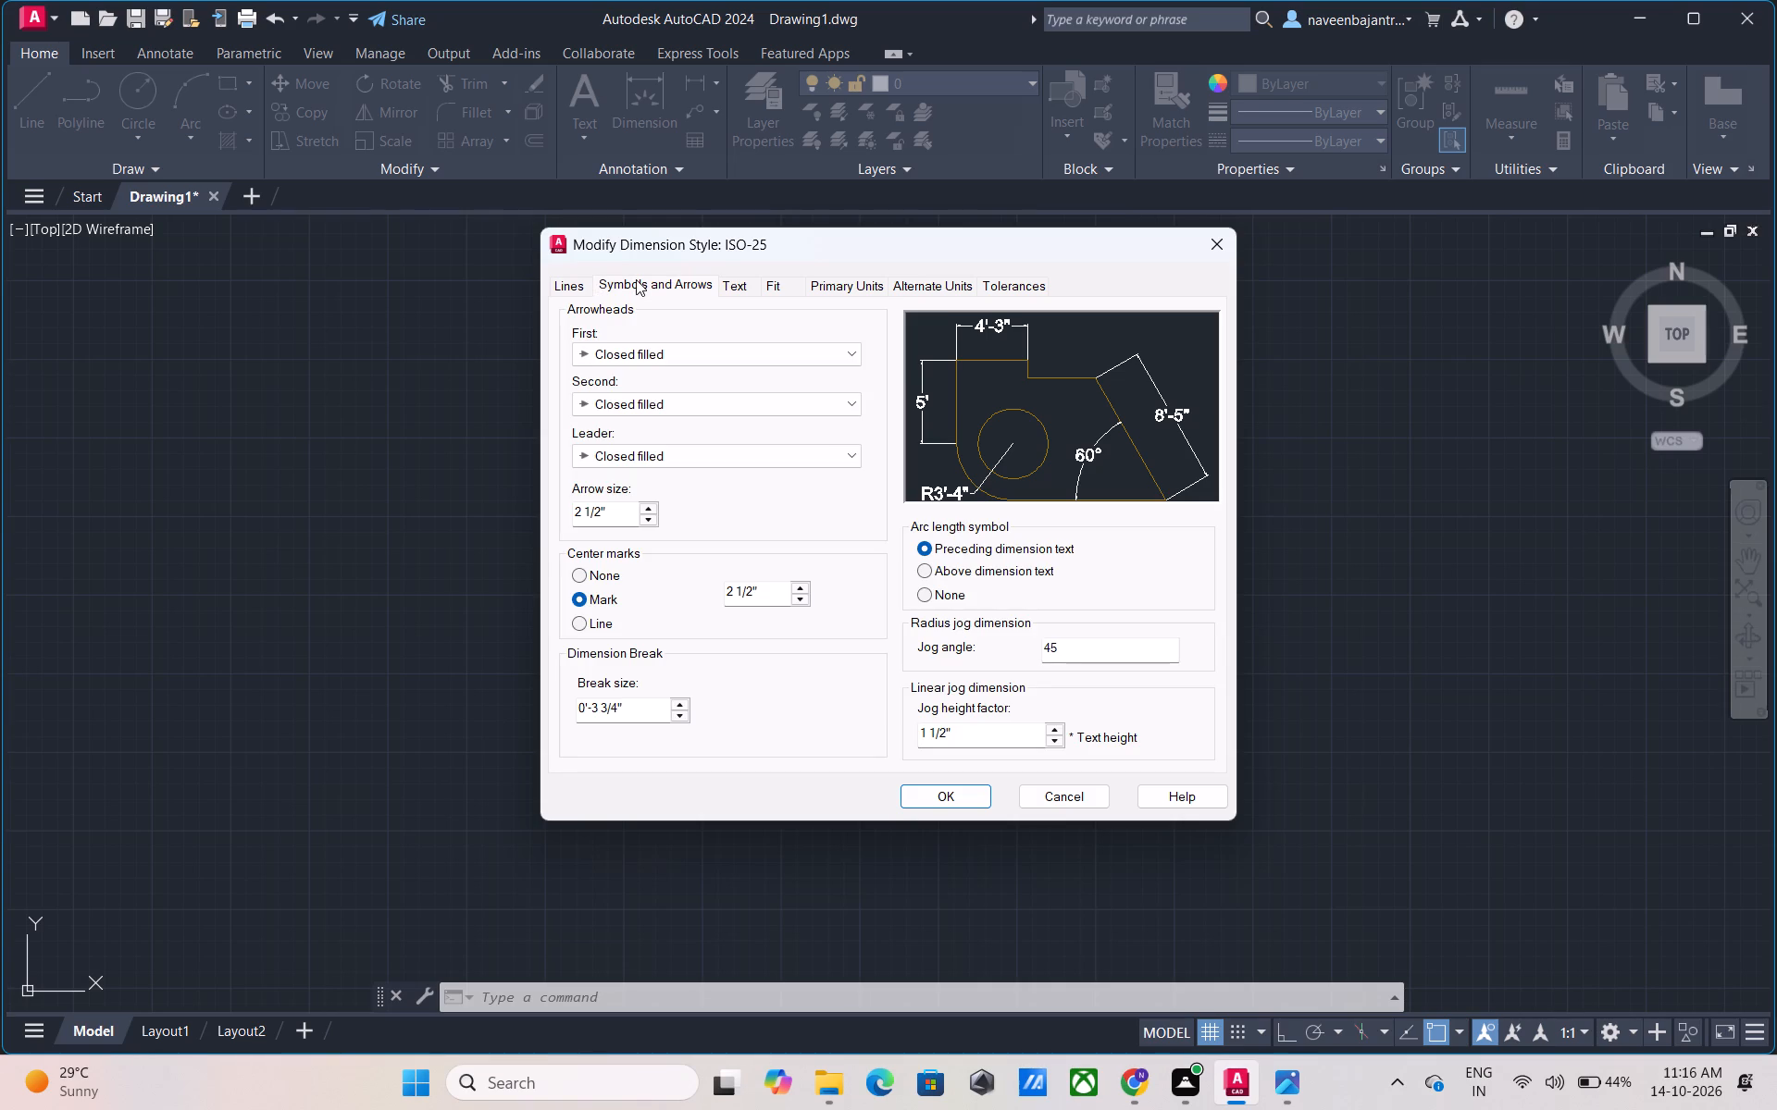
click(579, 283)
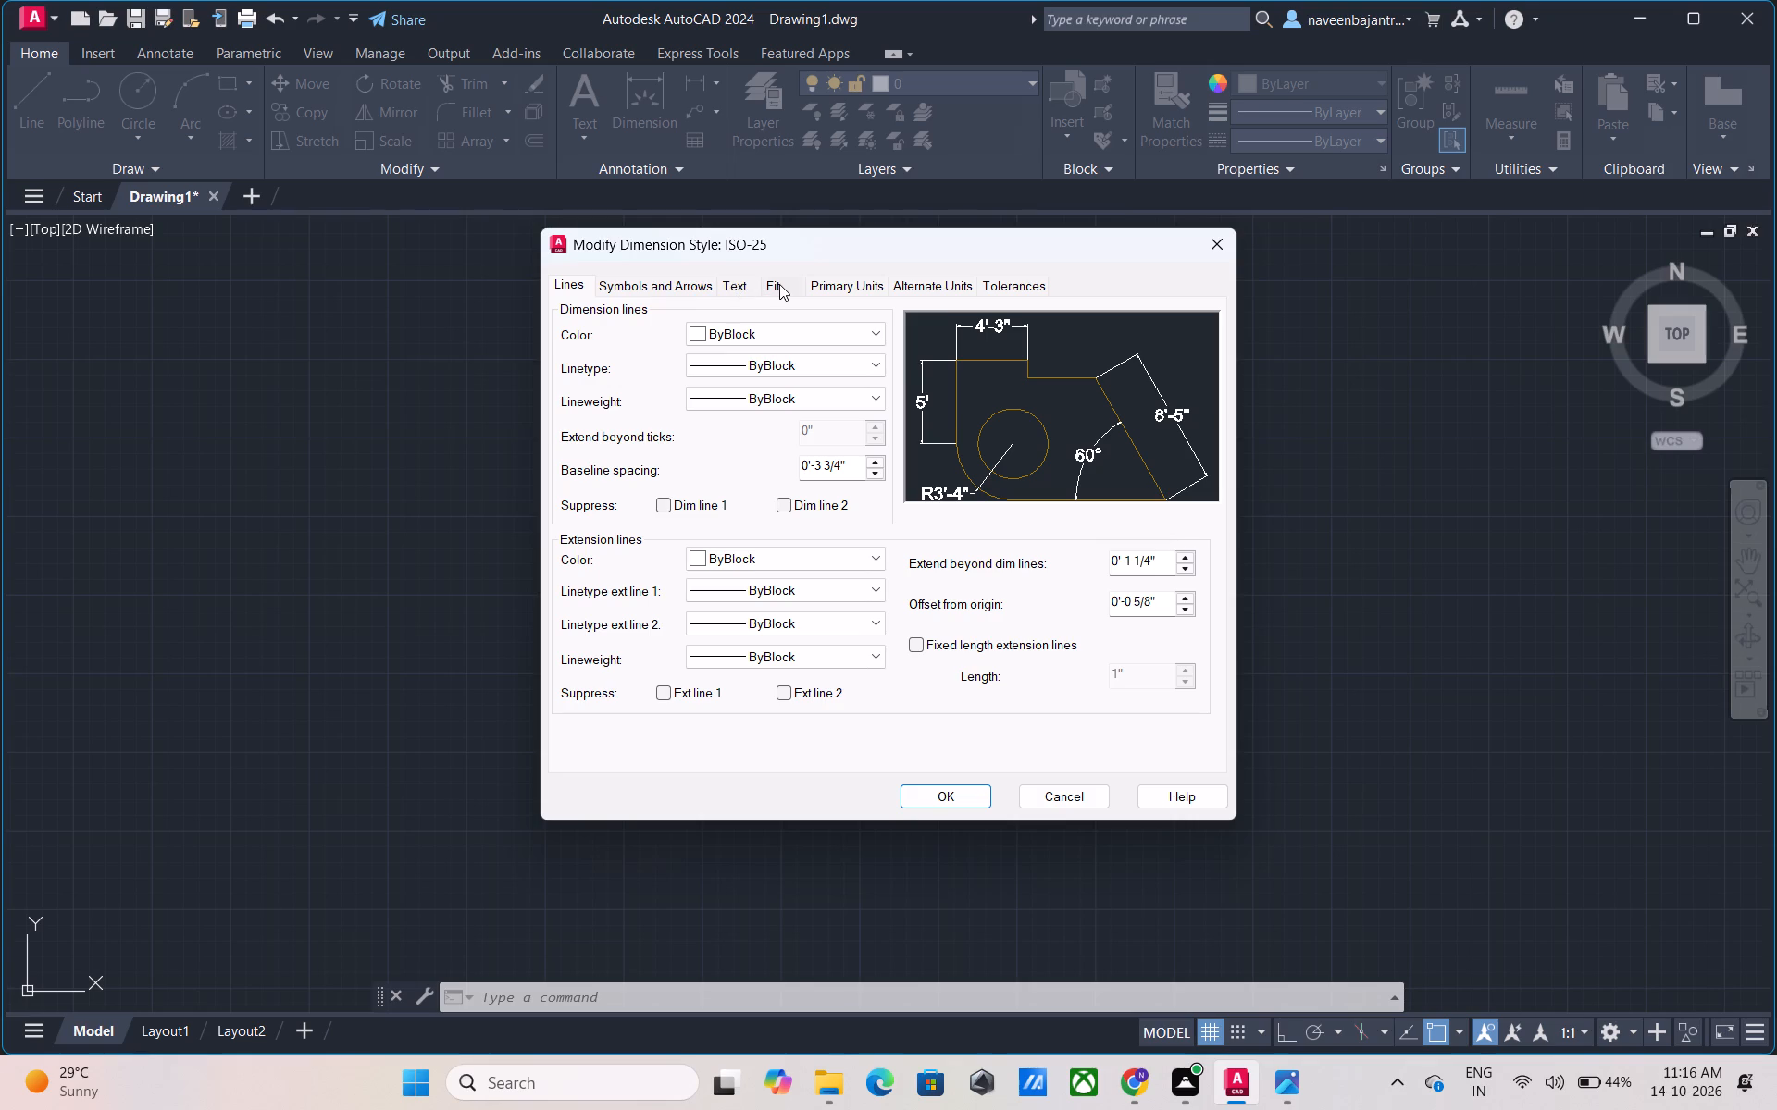
click(779, 284)
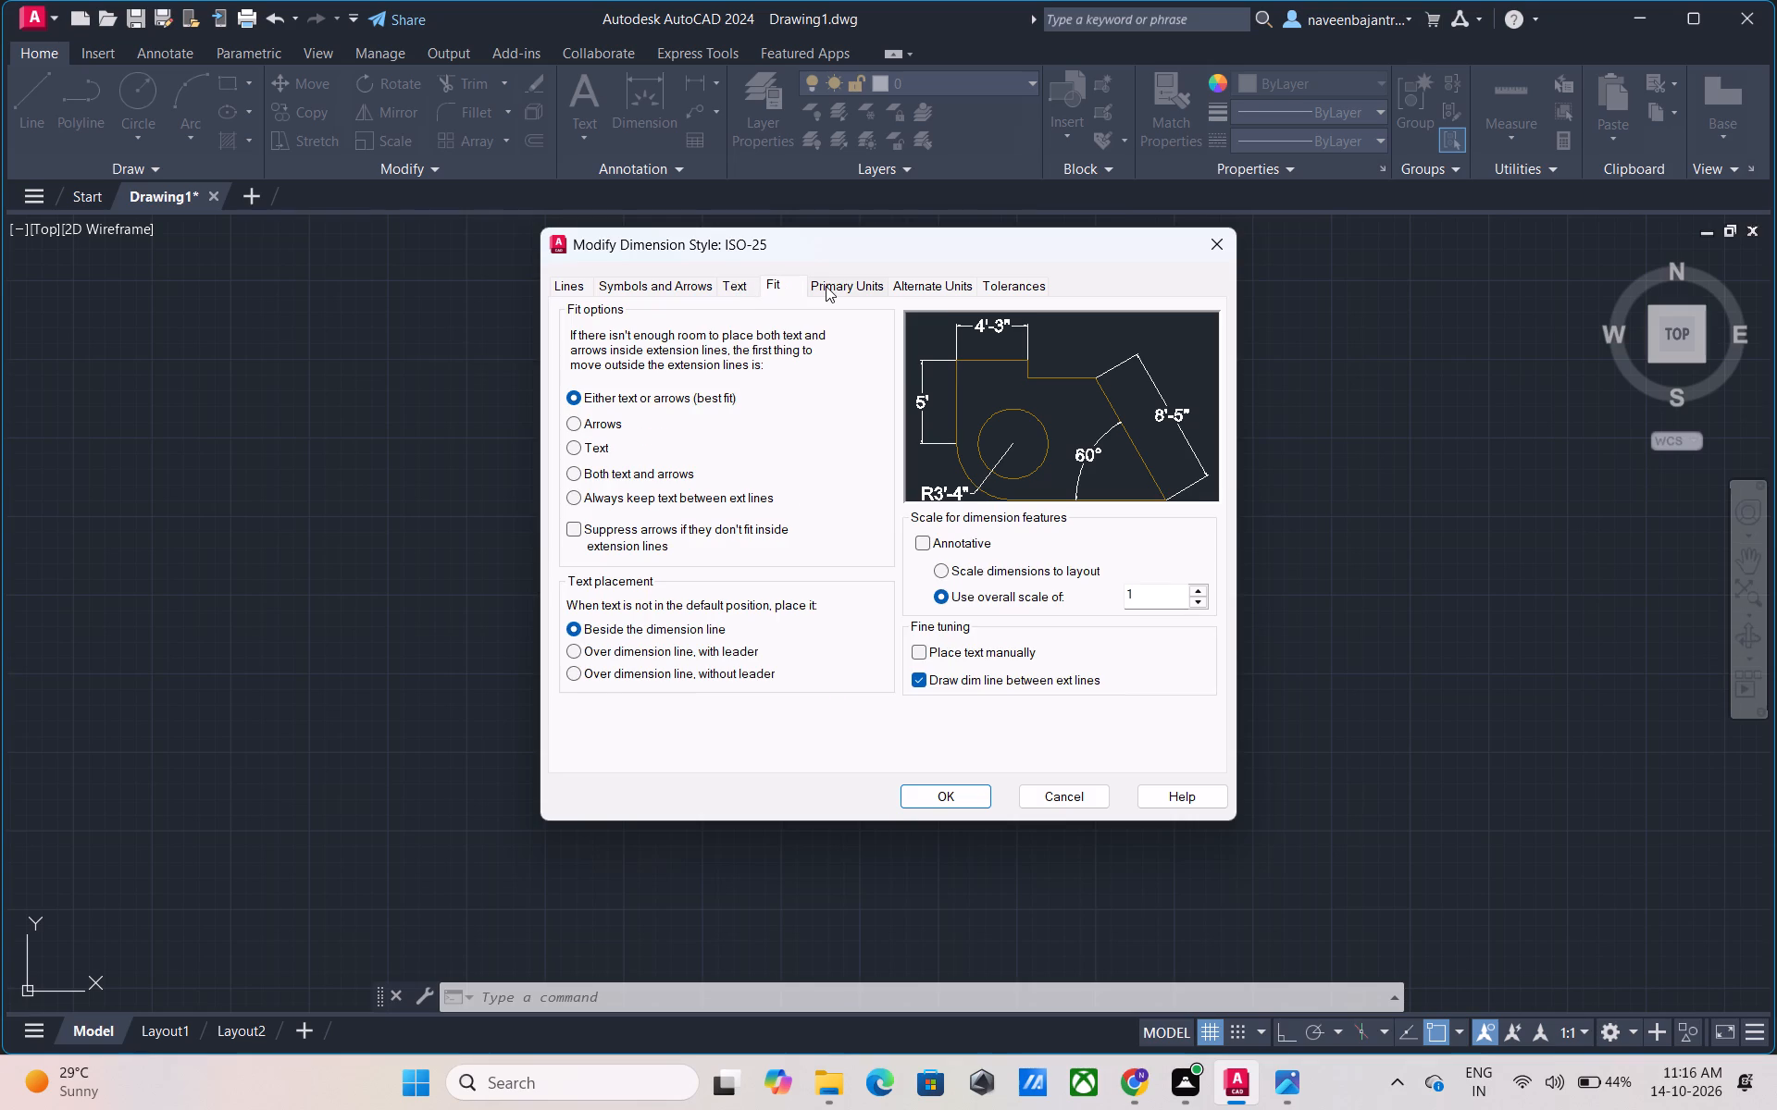
click(688, 289)
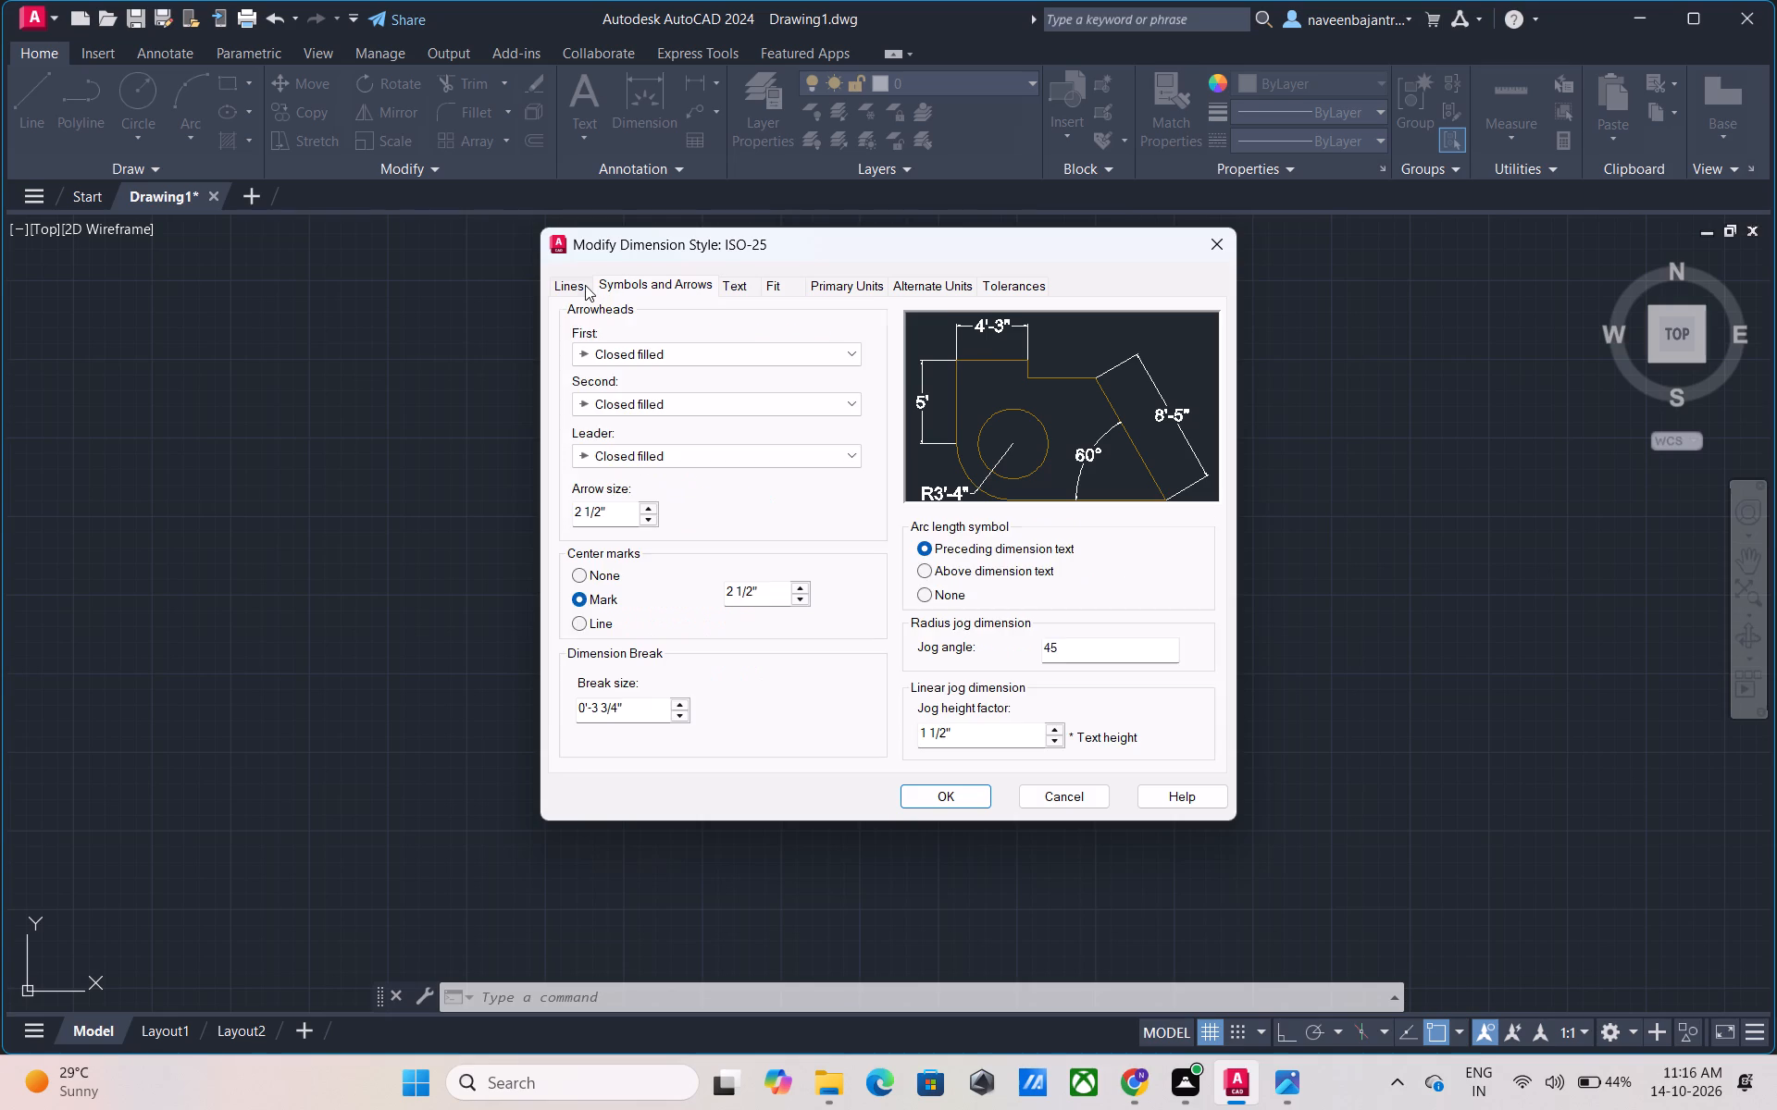
click(582, 285)
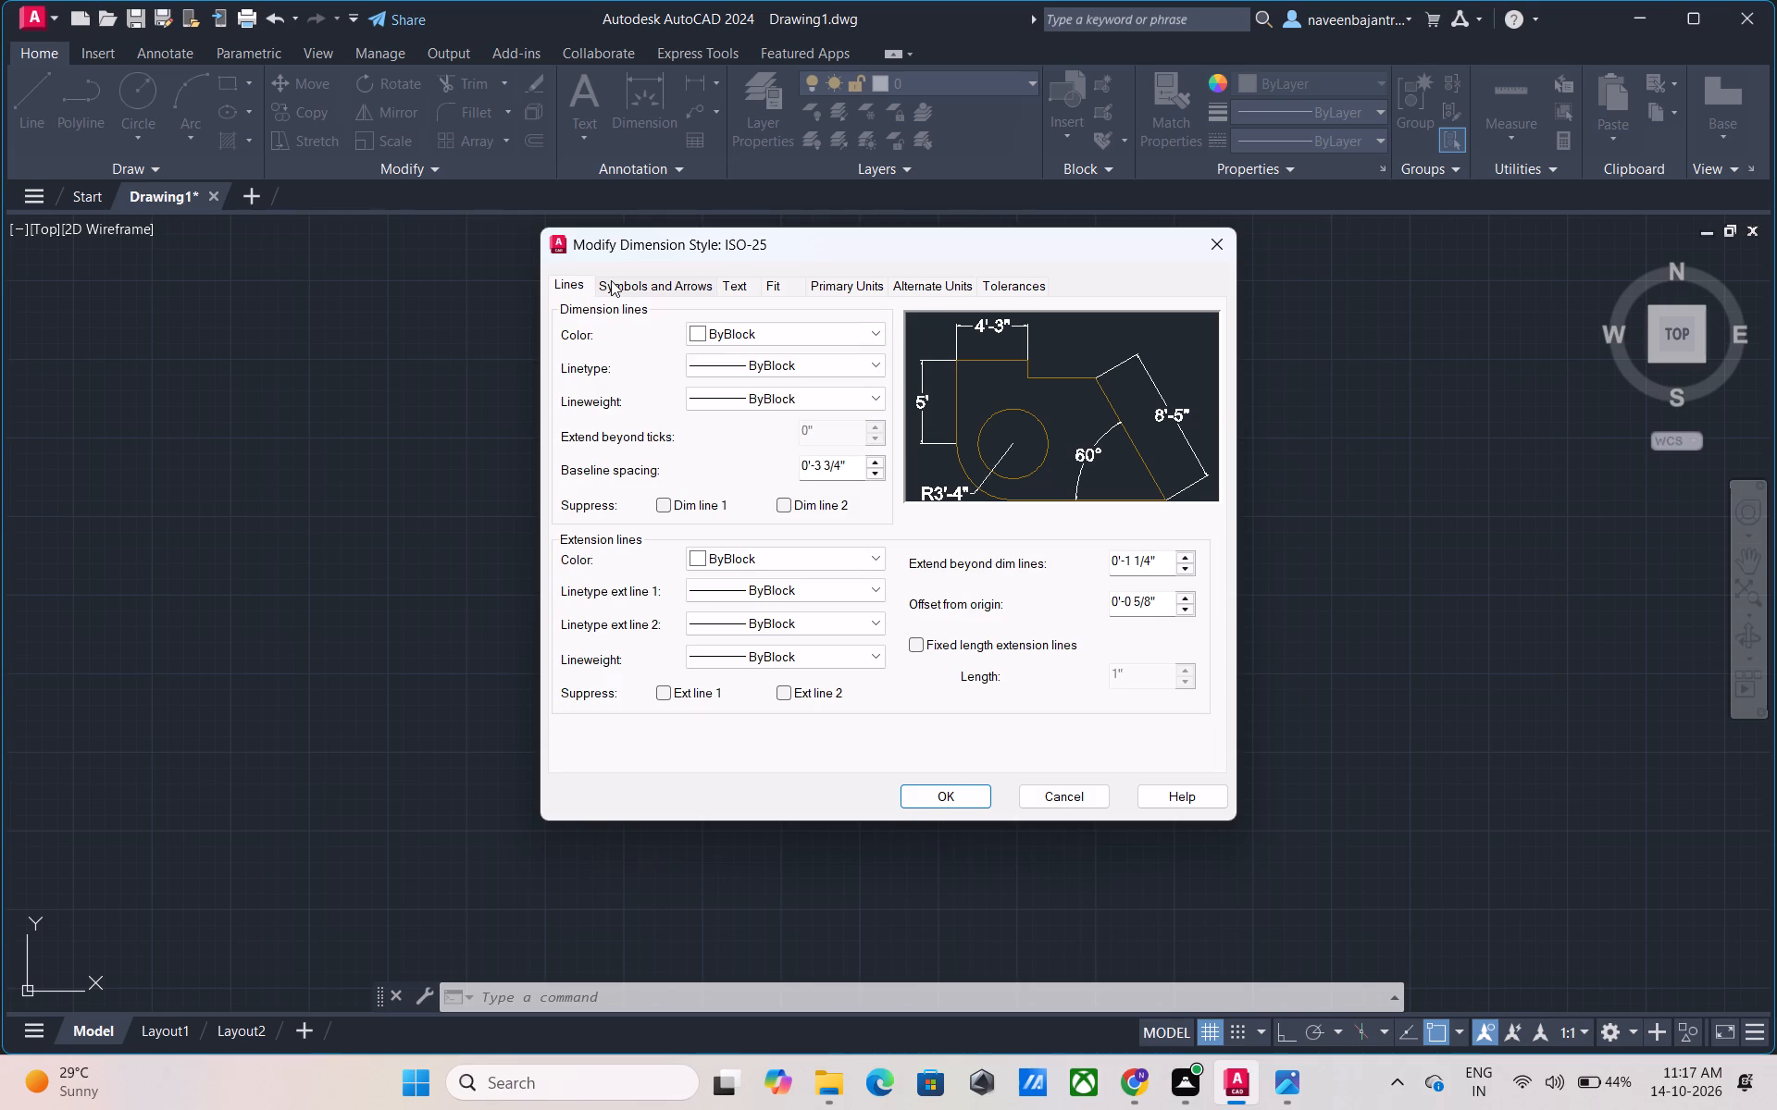
click(637, 282)
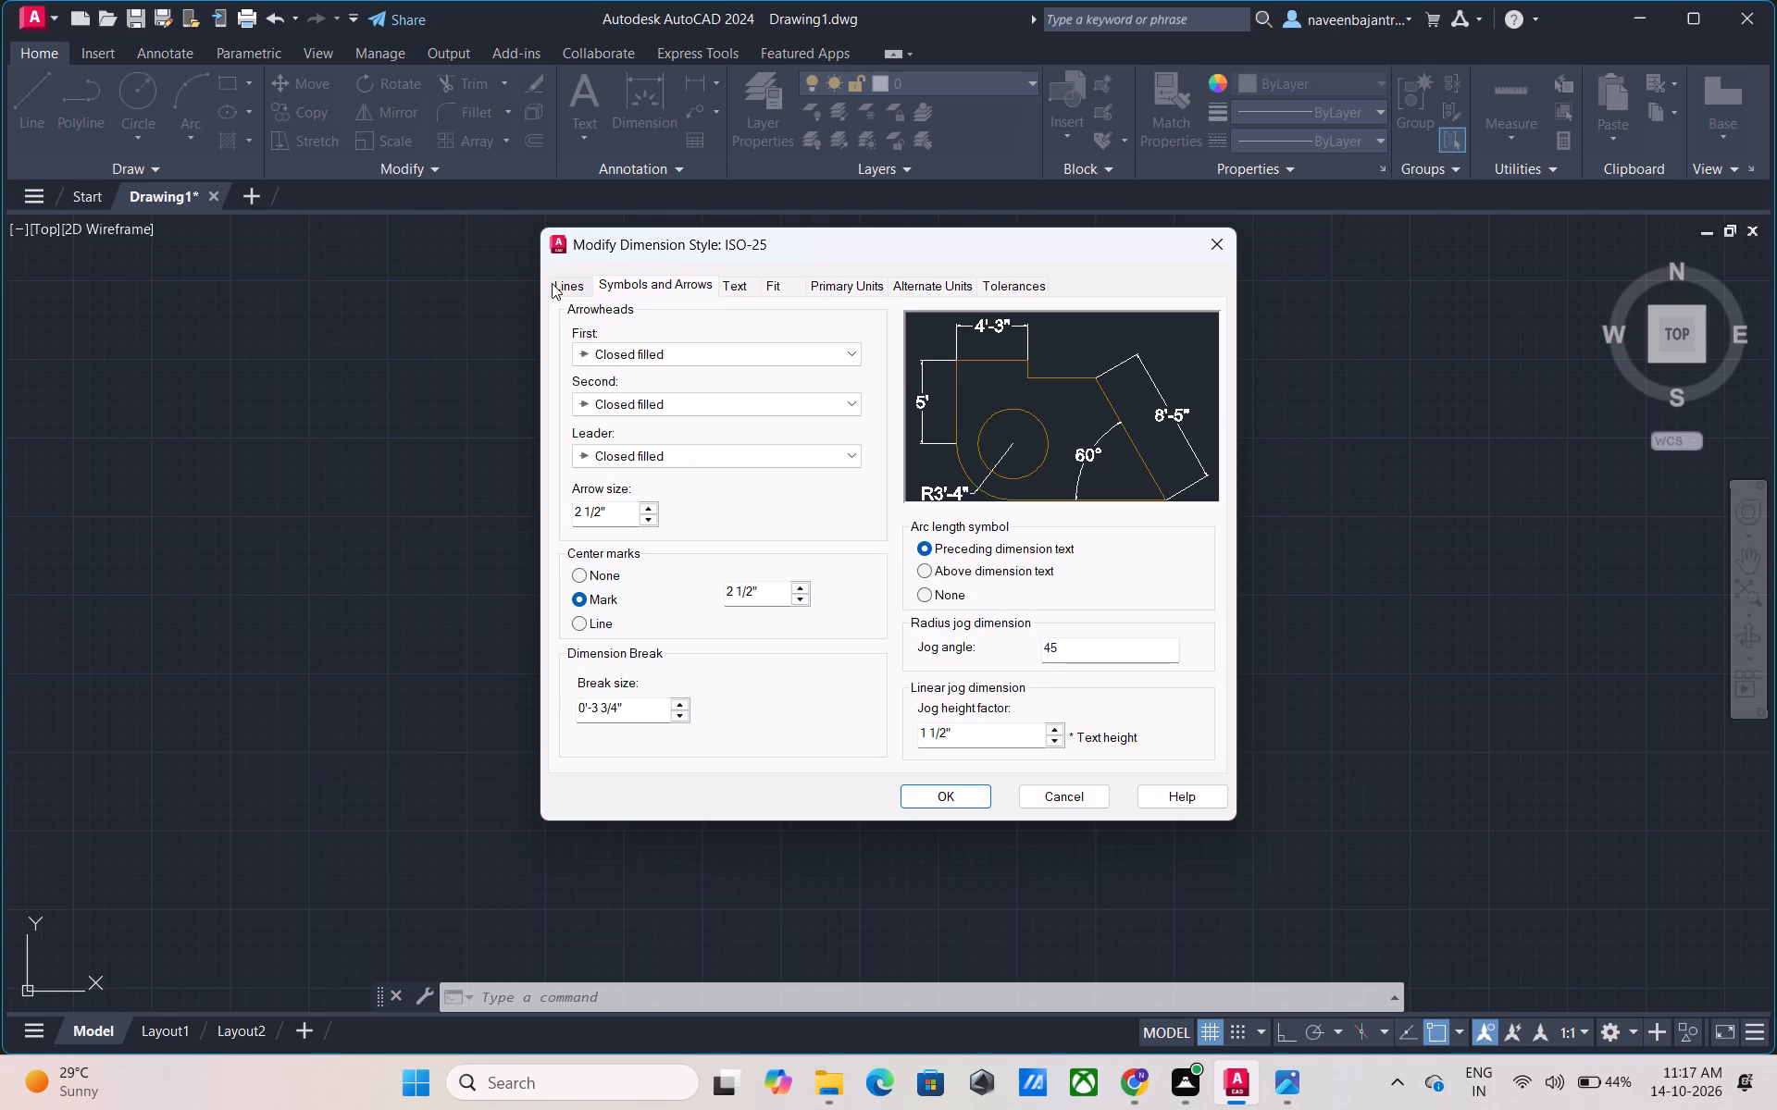
click(578, 280)
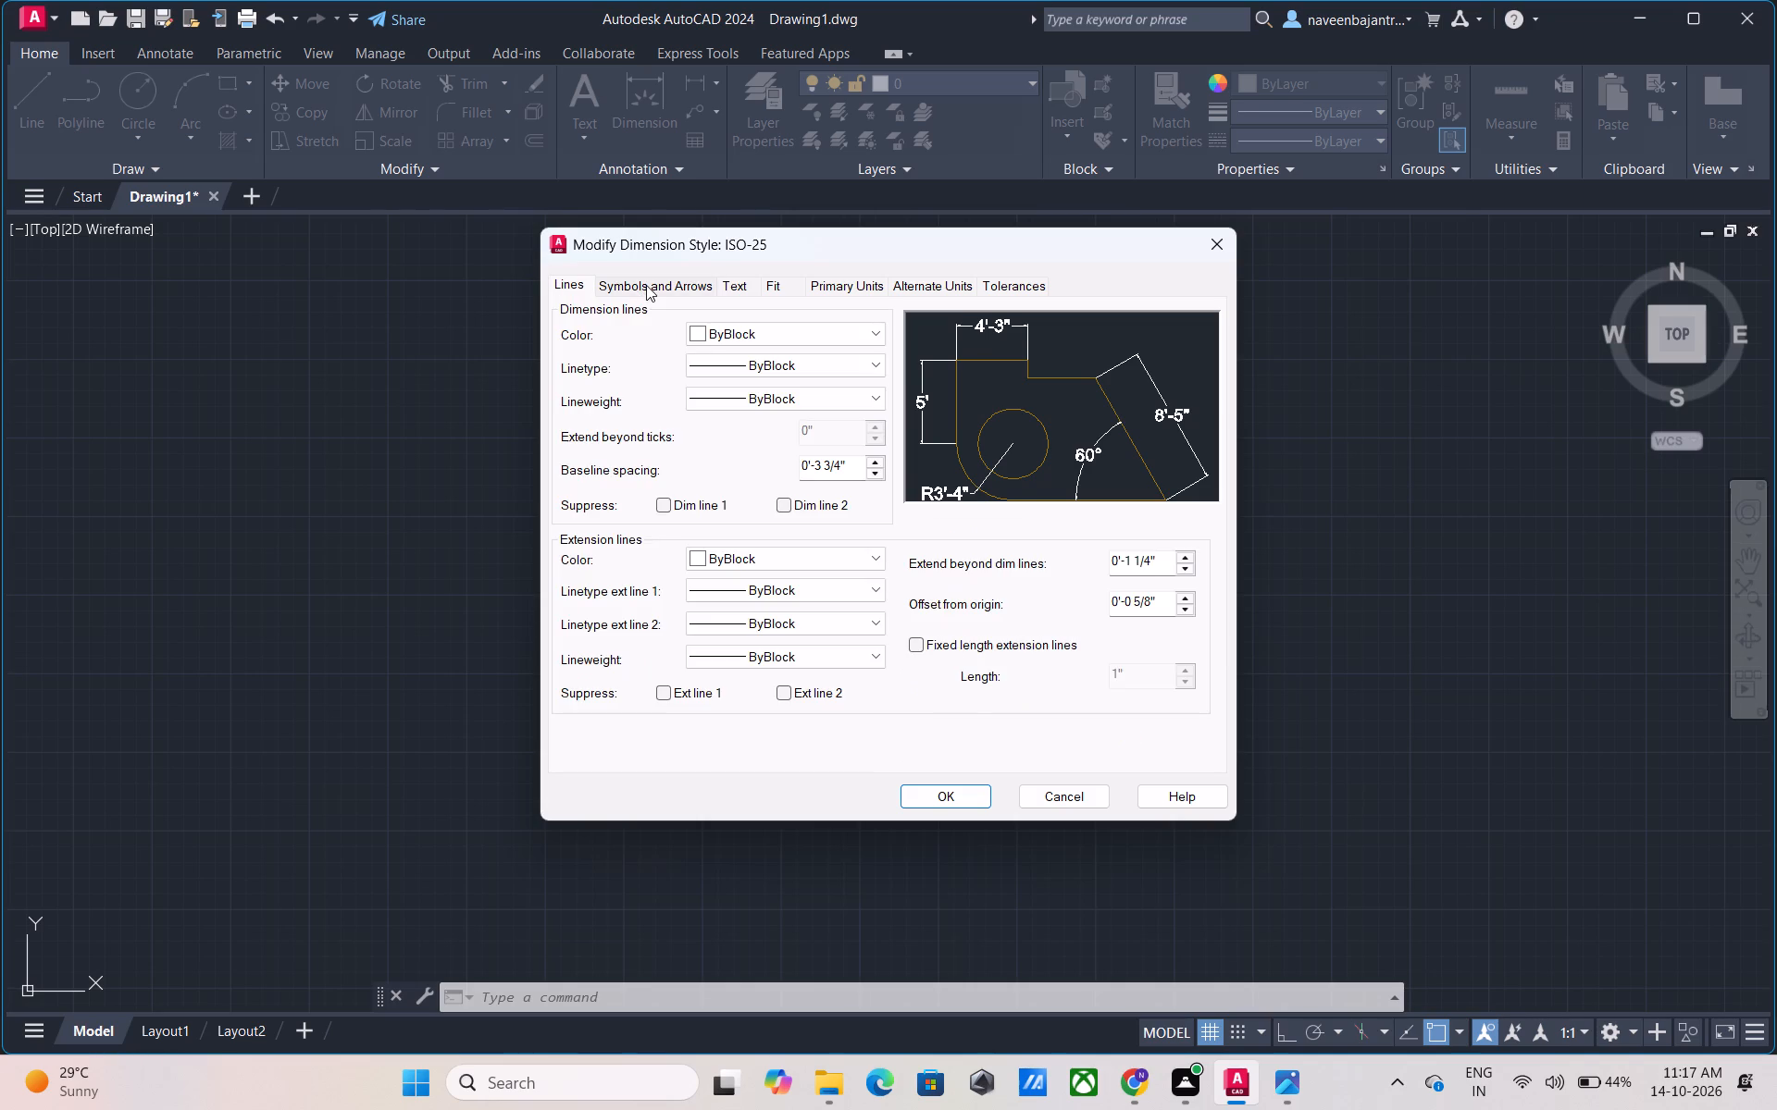
click(646, 285)
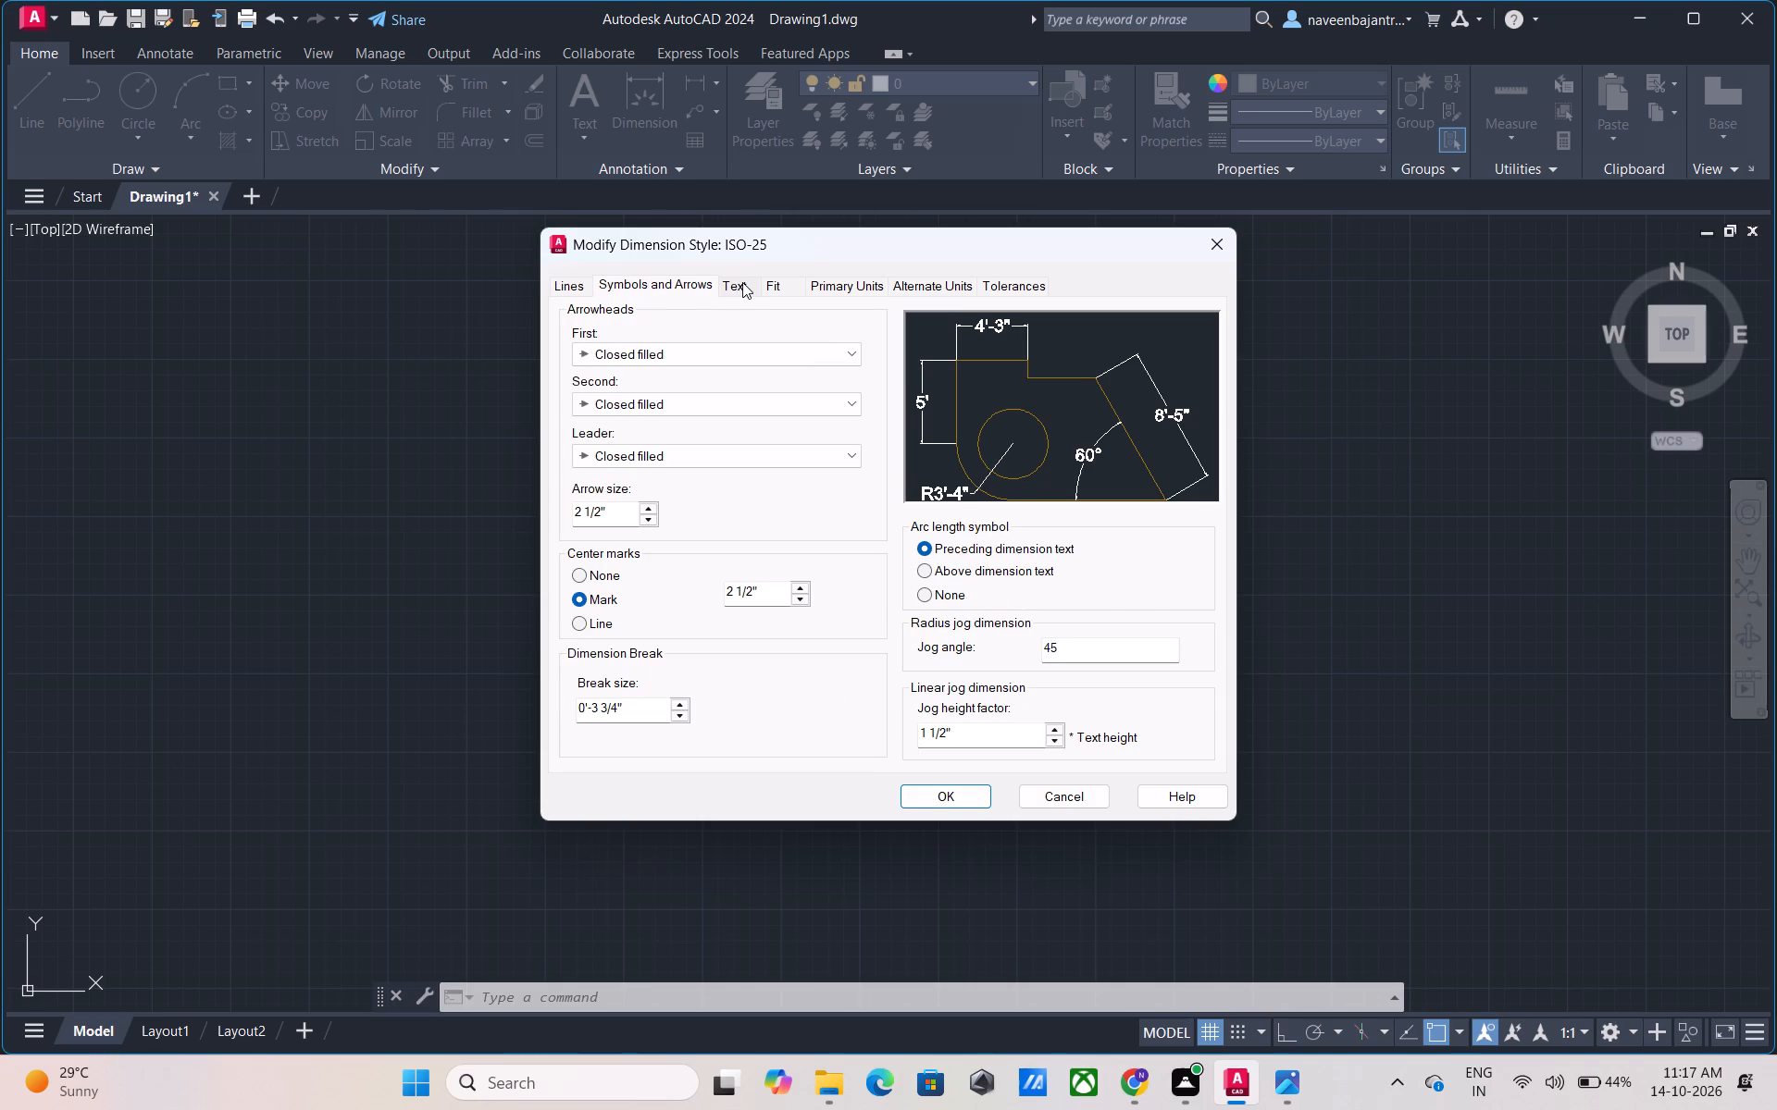
click(742, 282)
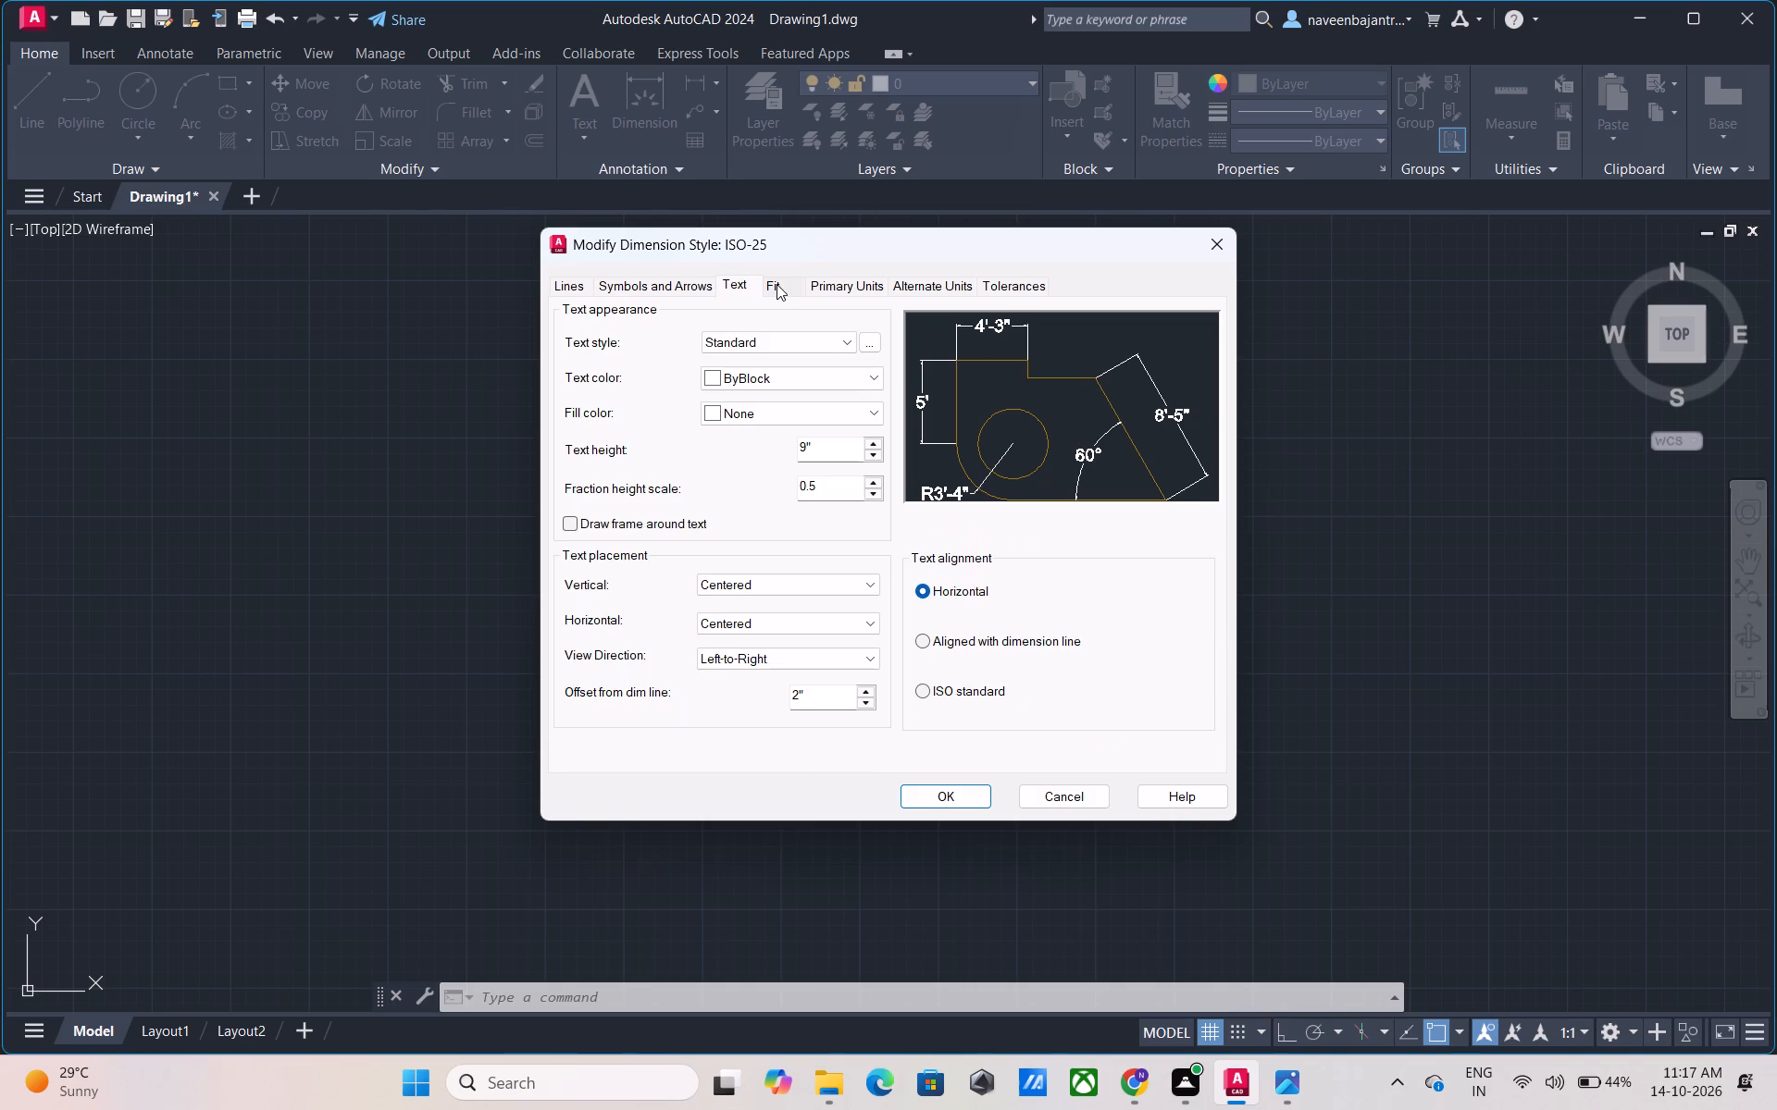
click(780, 284)
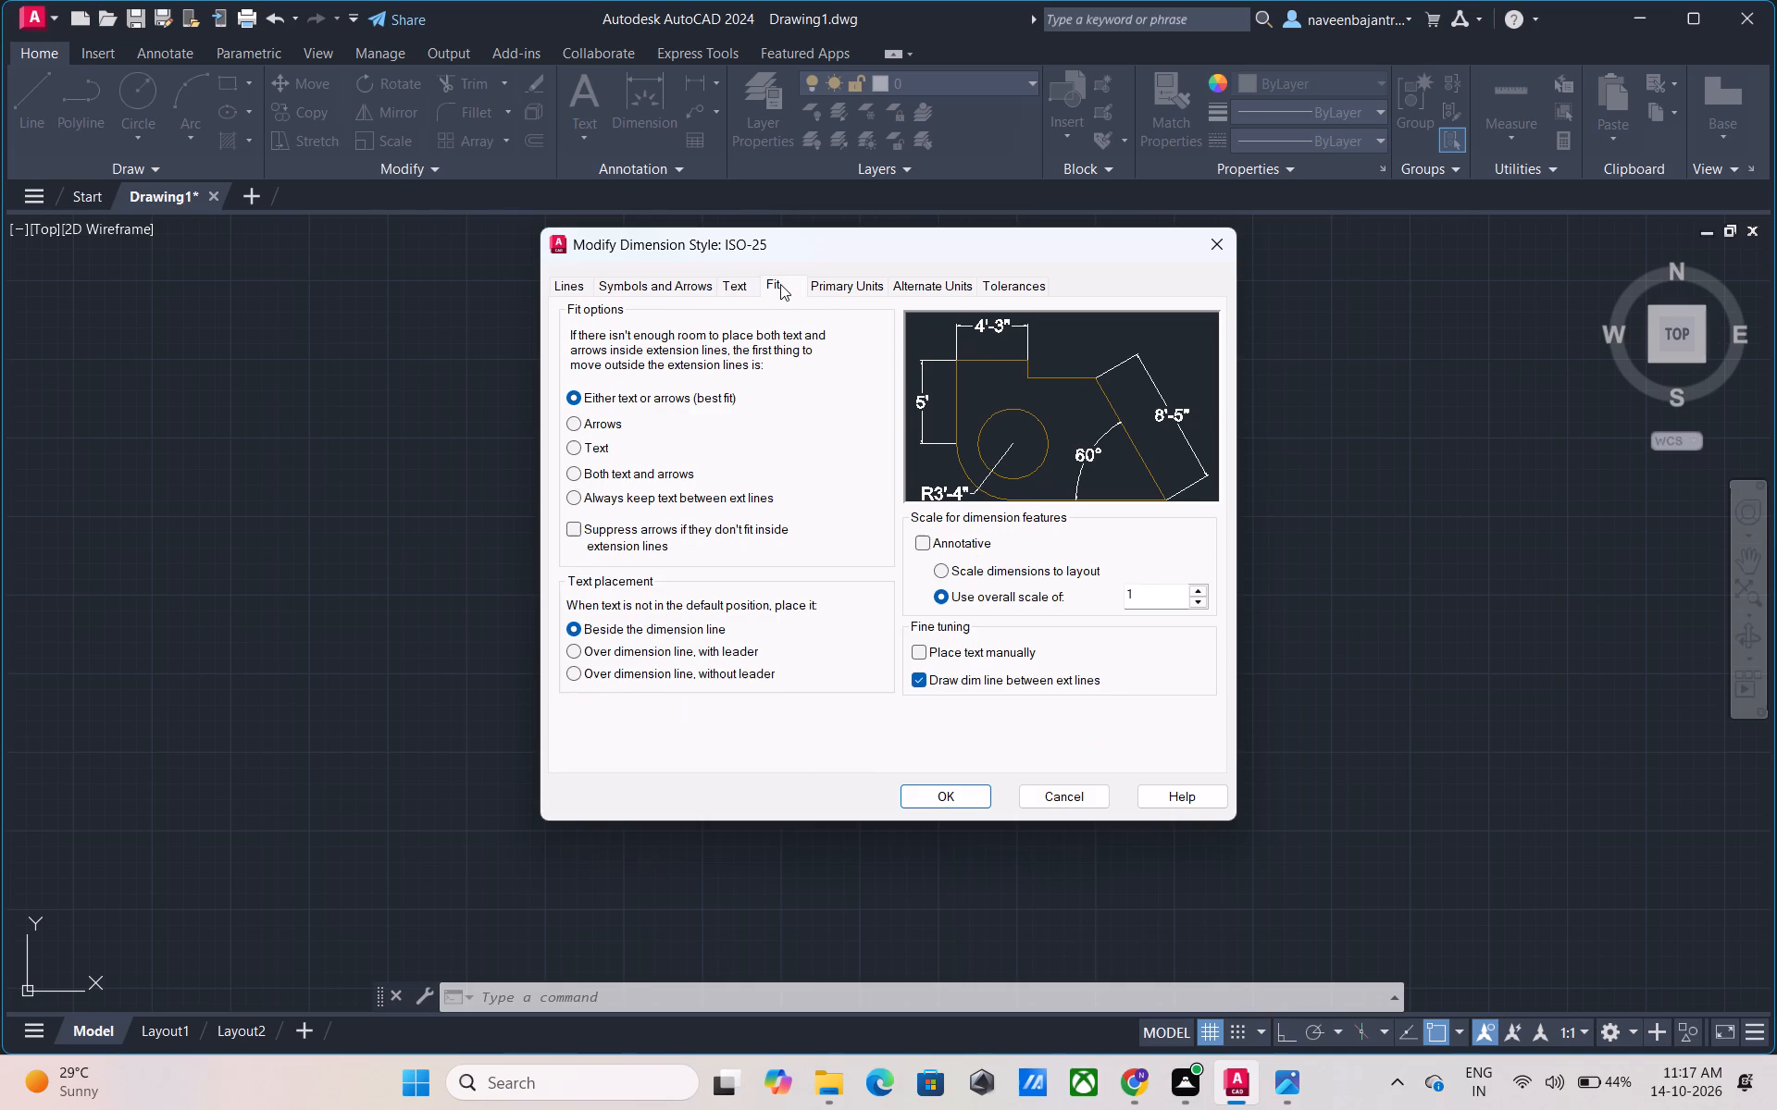
click(823, 291)
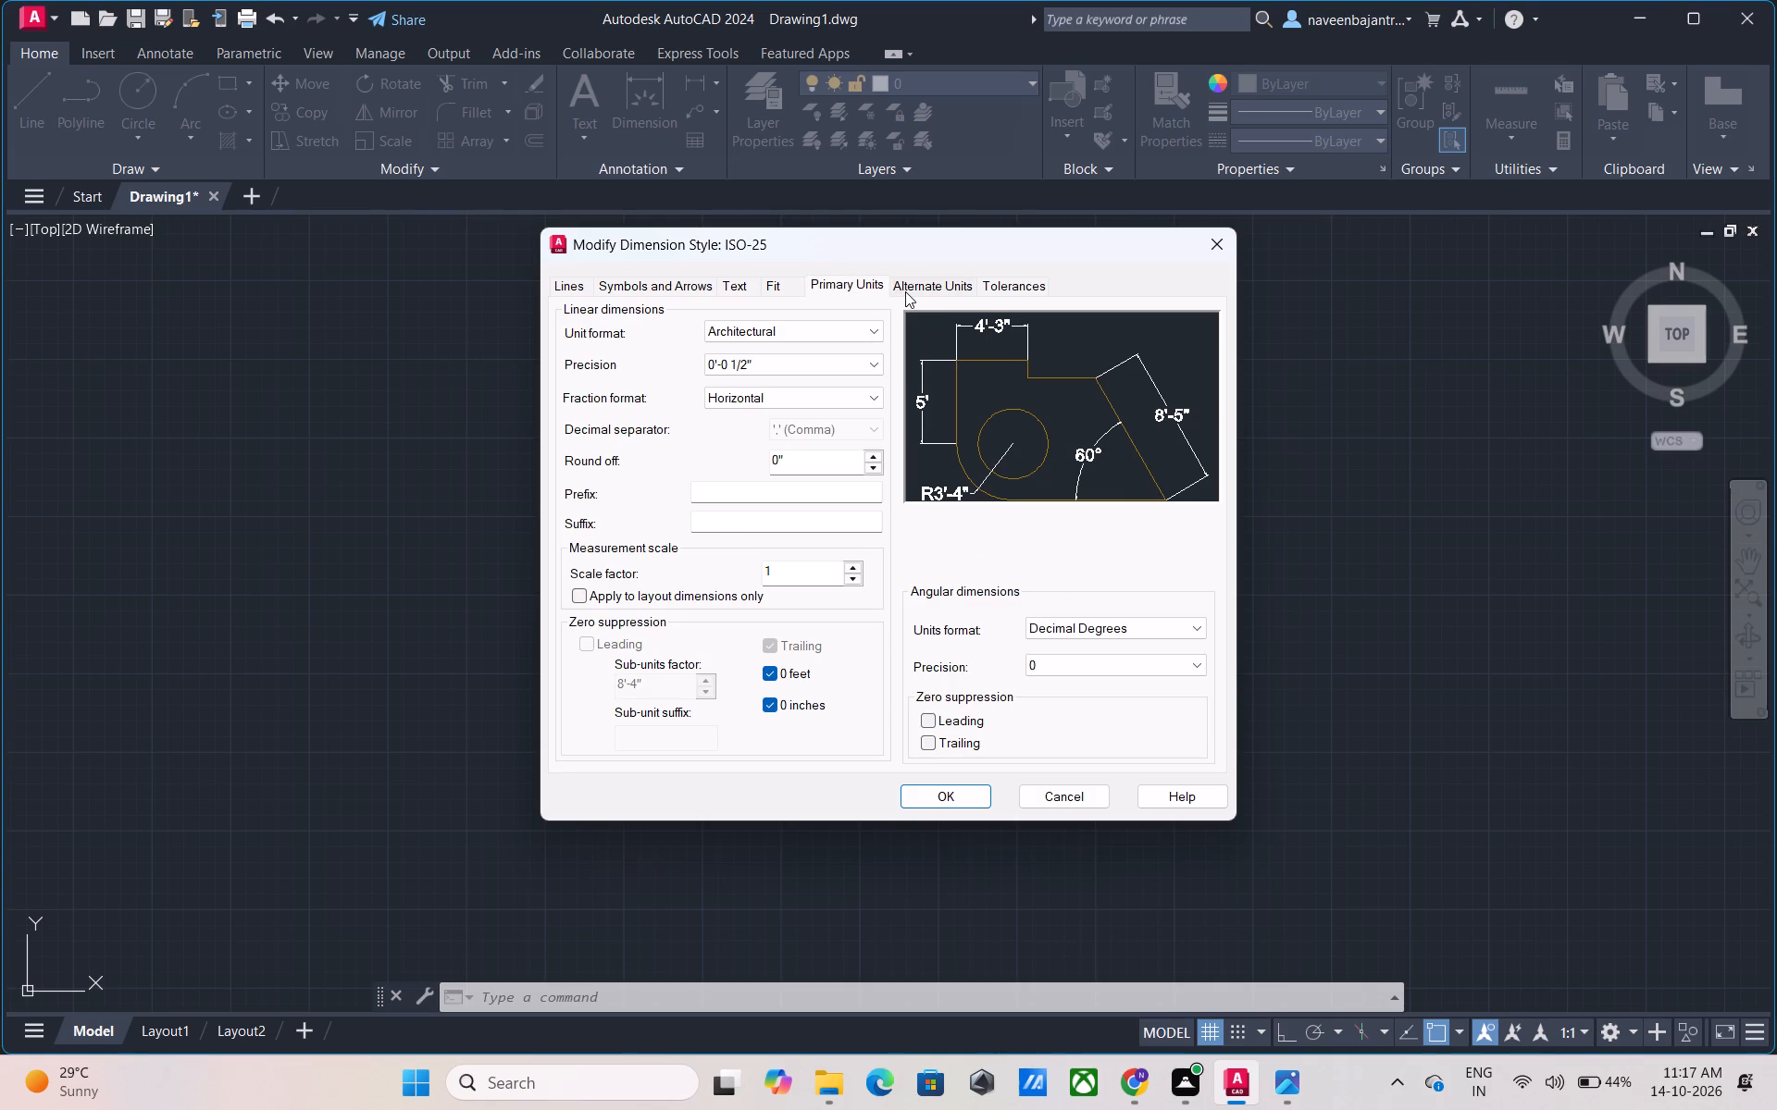
click(905, 291)
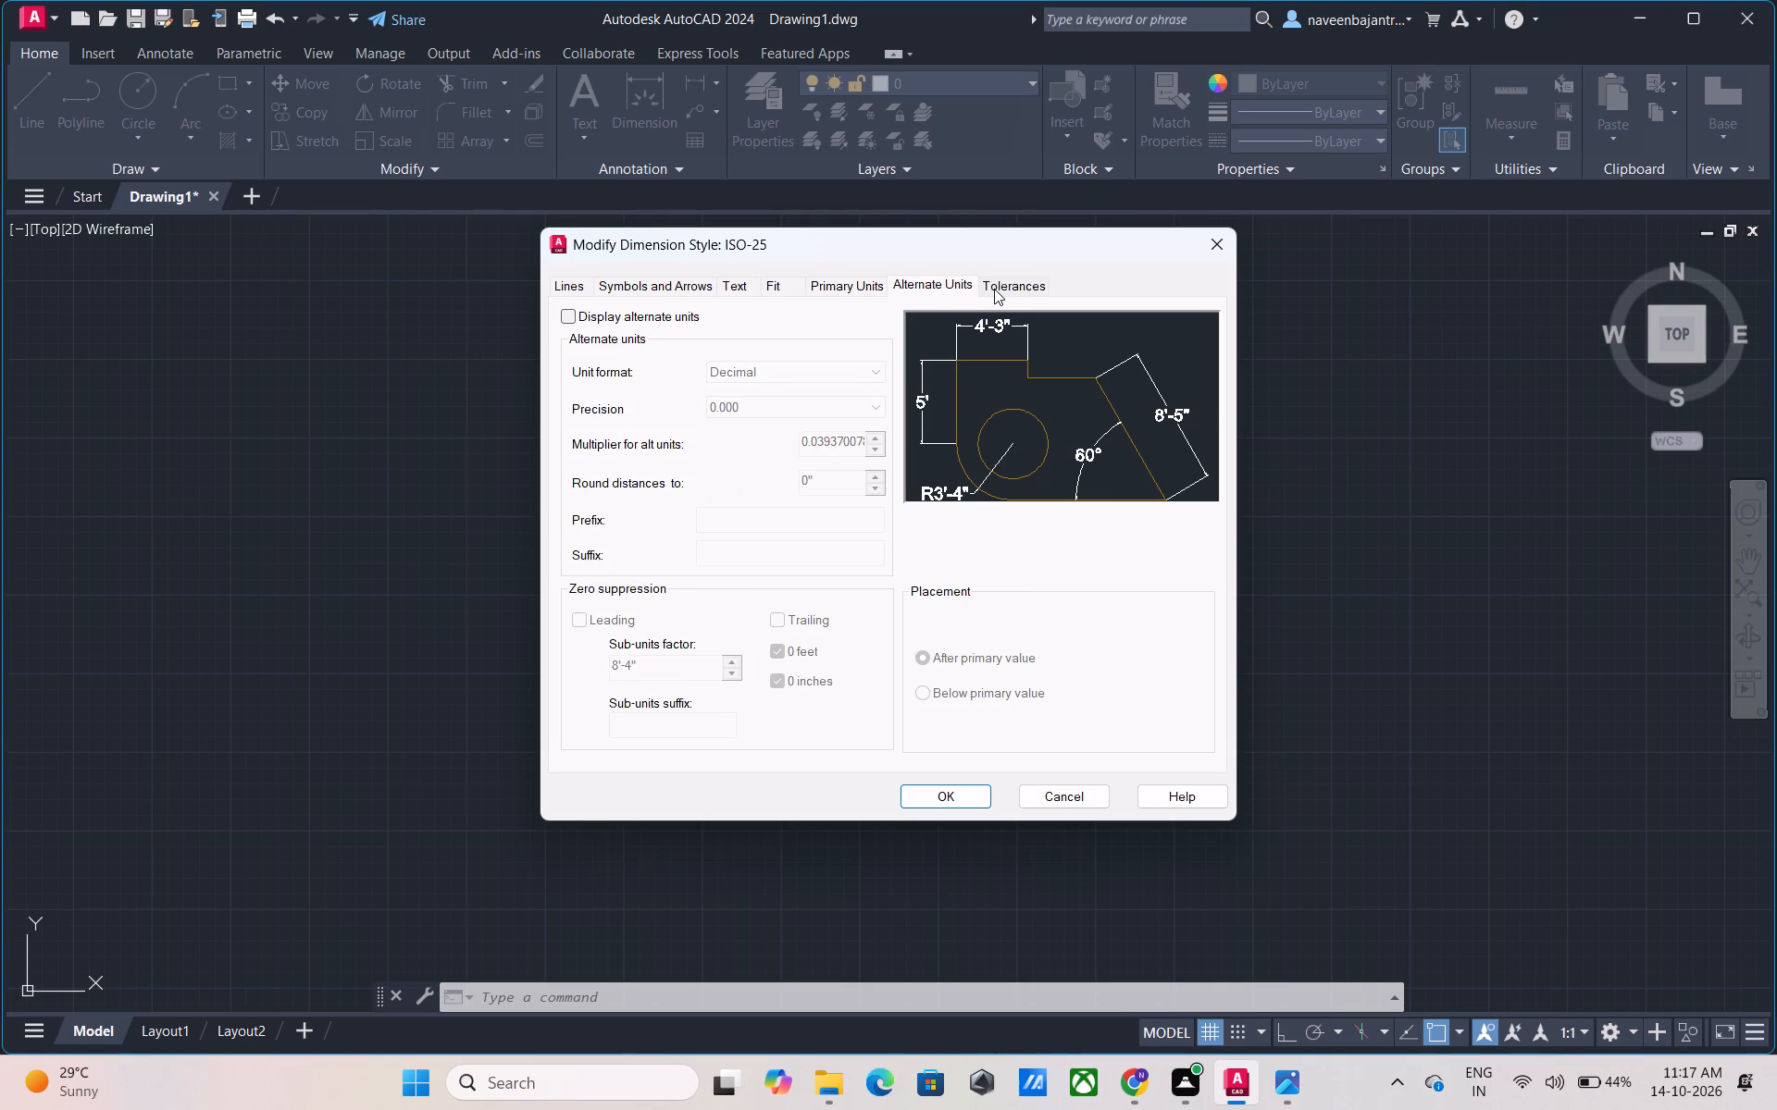
click(994, 289)
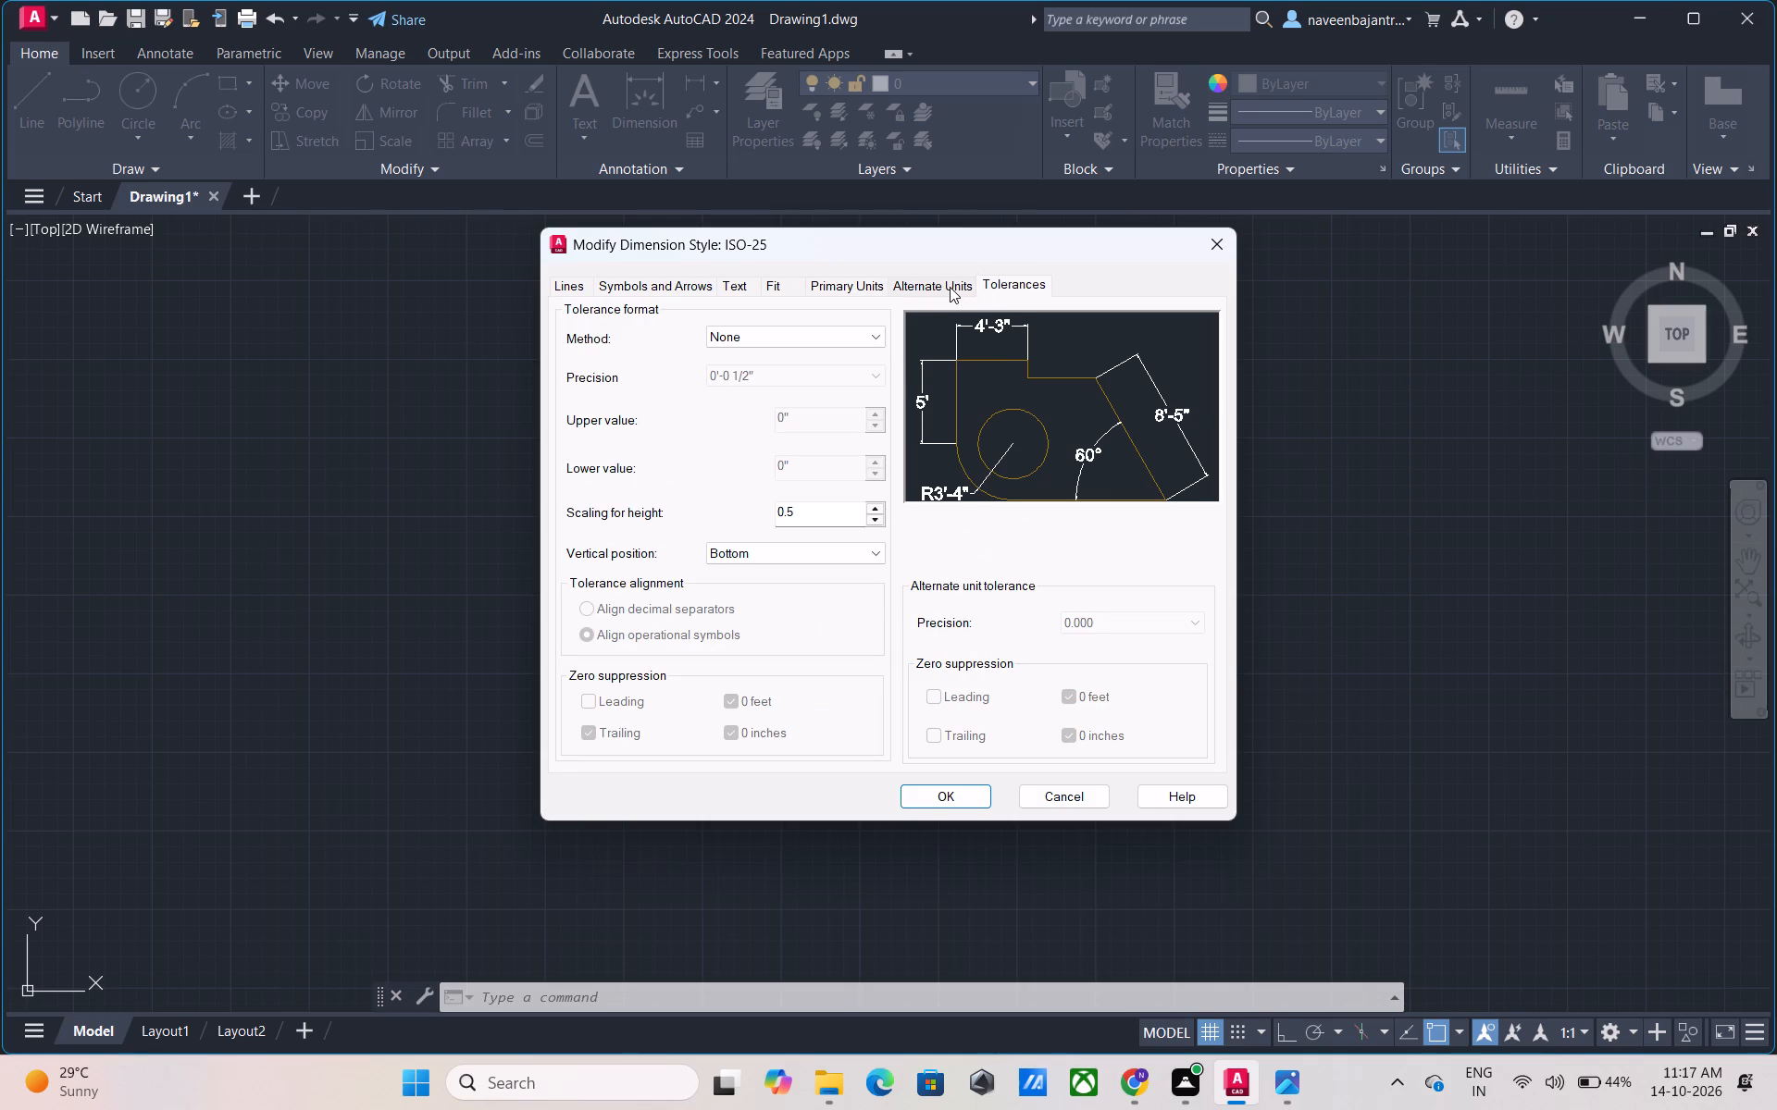
click(950, 287)
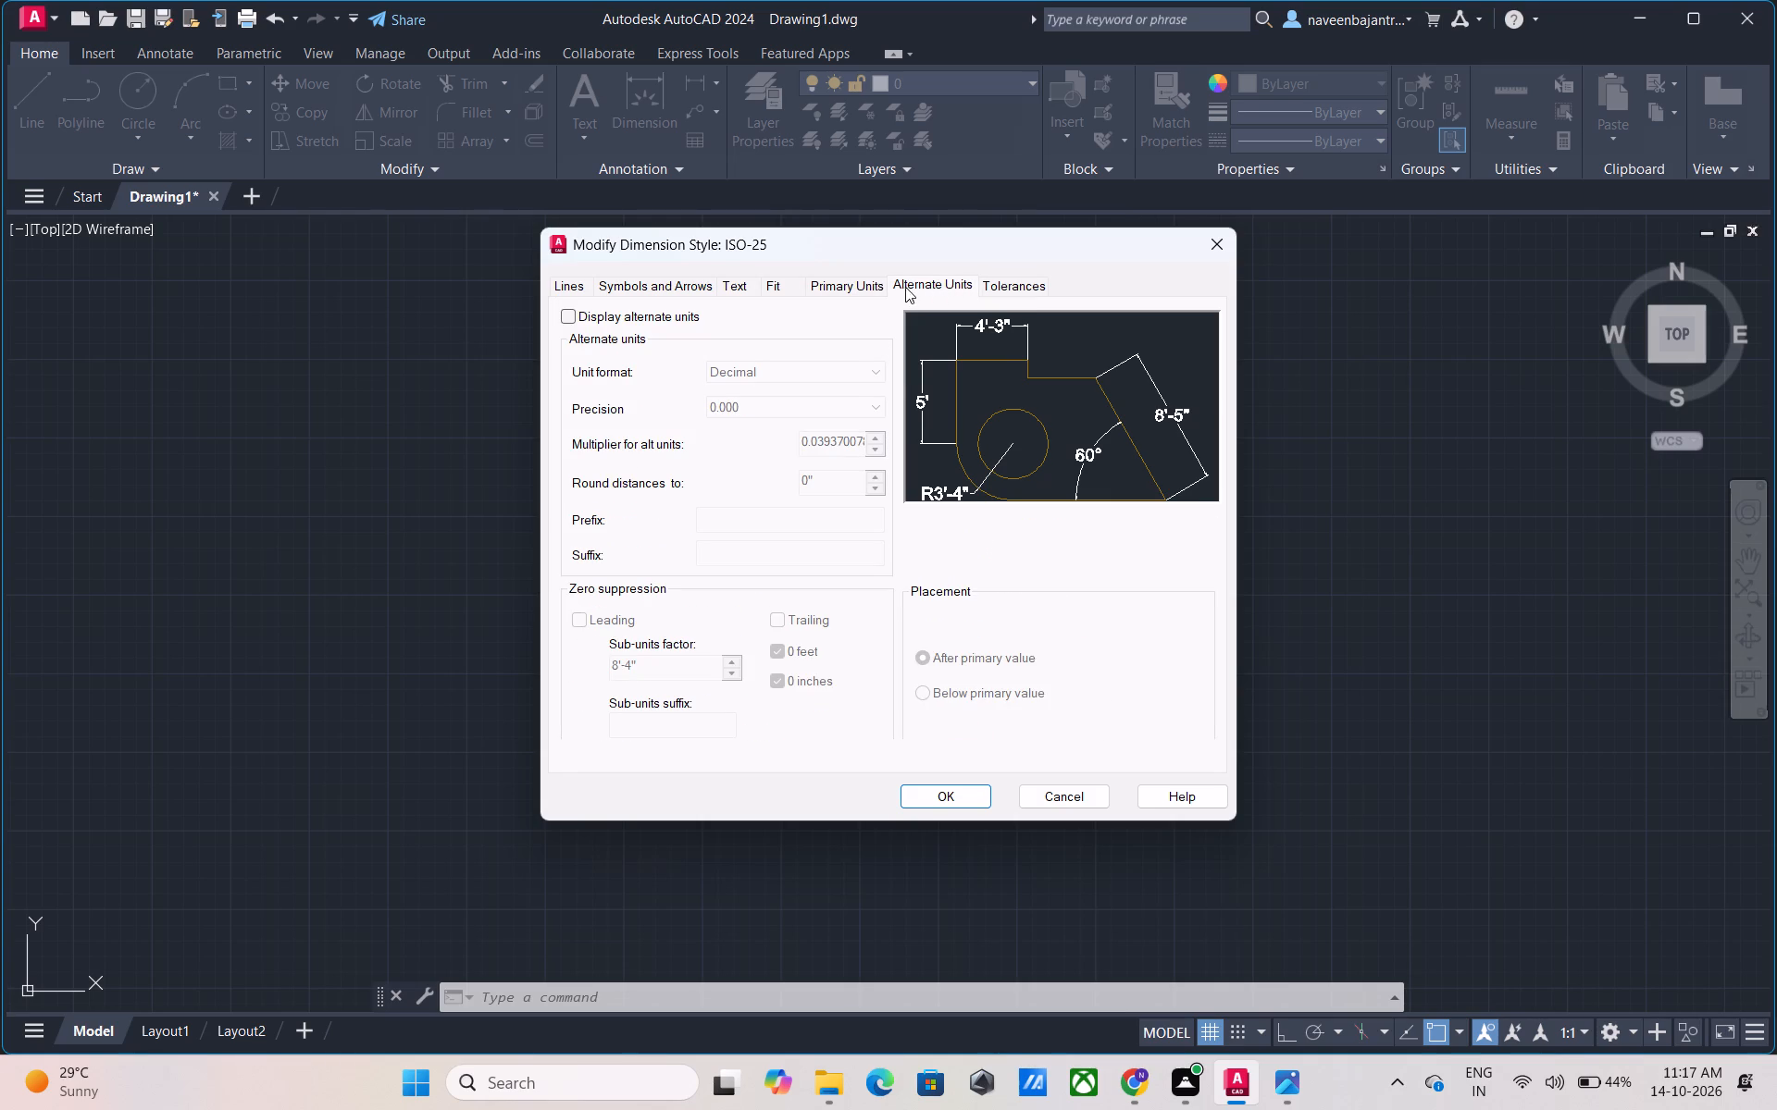
click(849, 287)
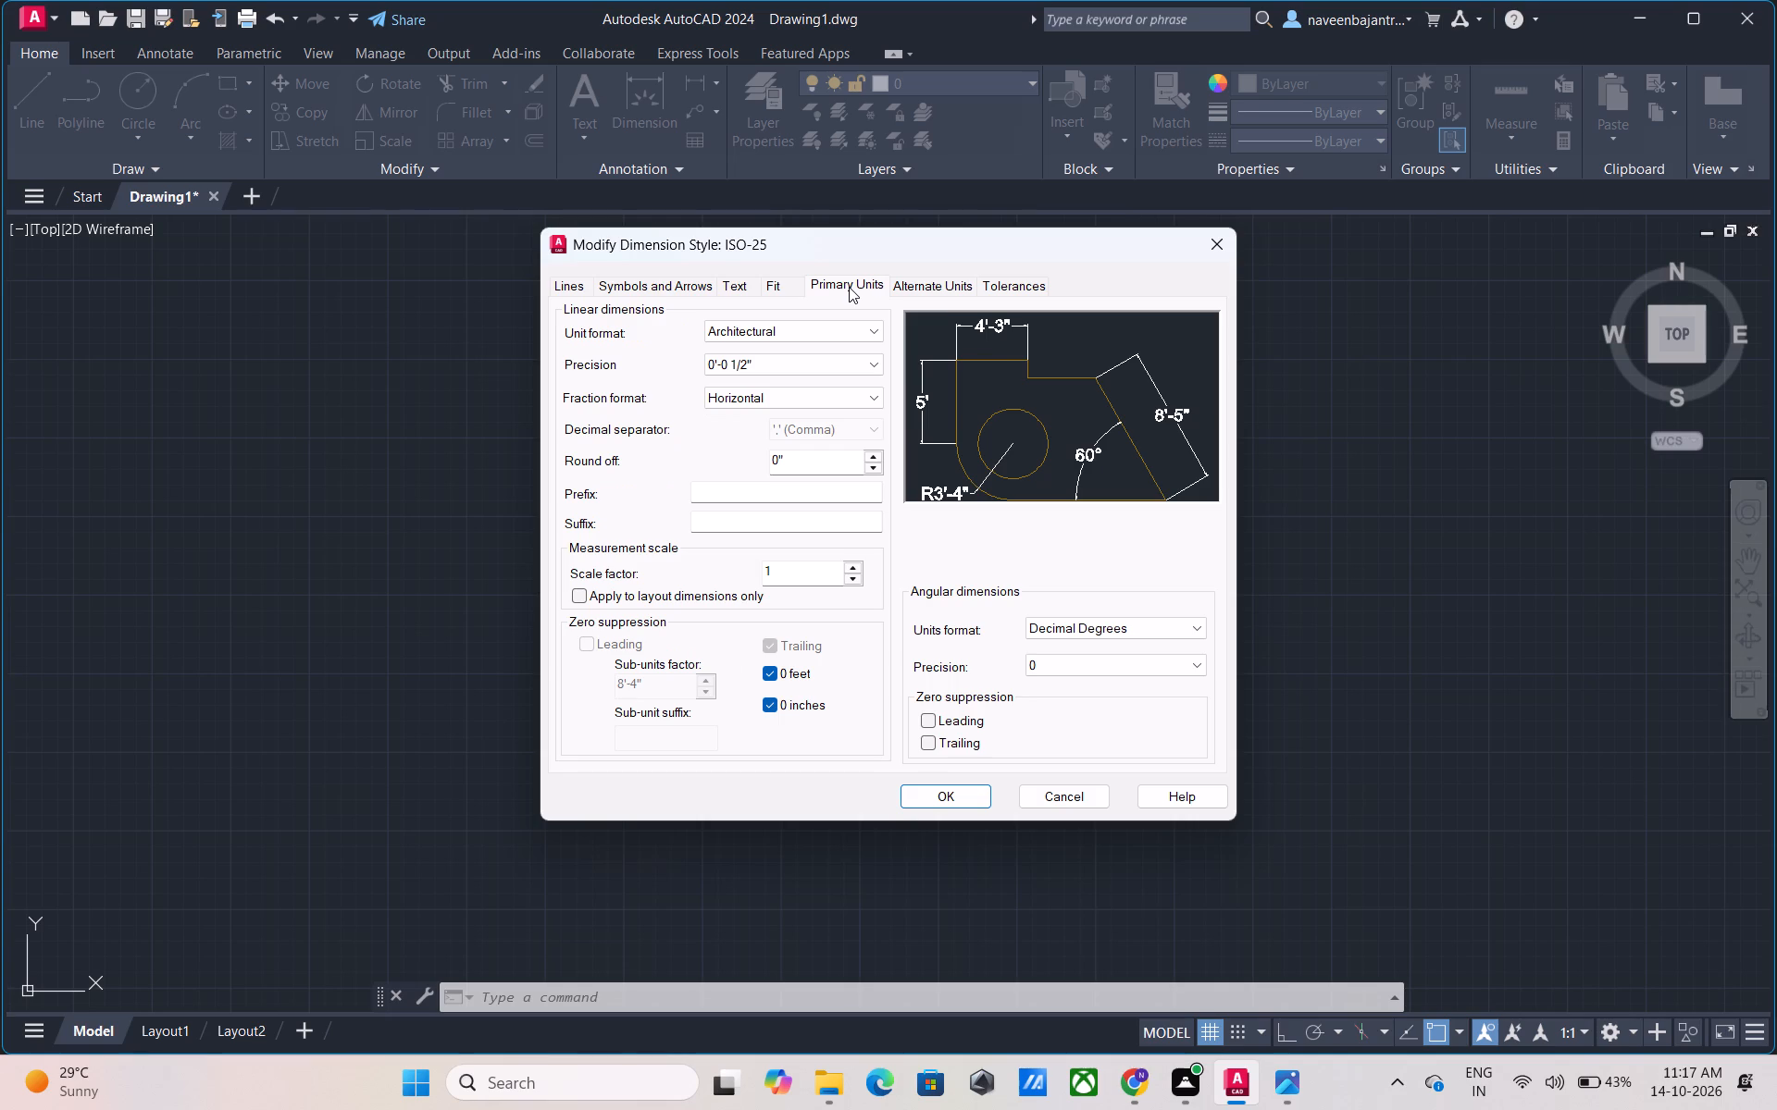
Save the ISO-25 dimension style changes, set ISO-25 as the current dimension style and close the Dimension Style Manager.
click(942, 792)
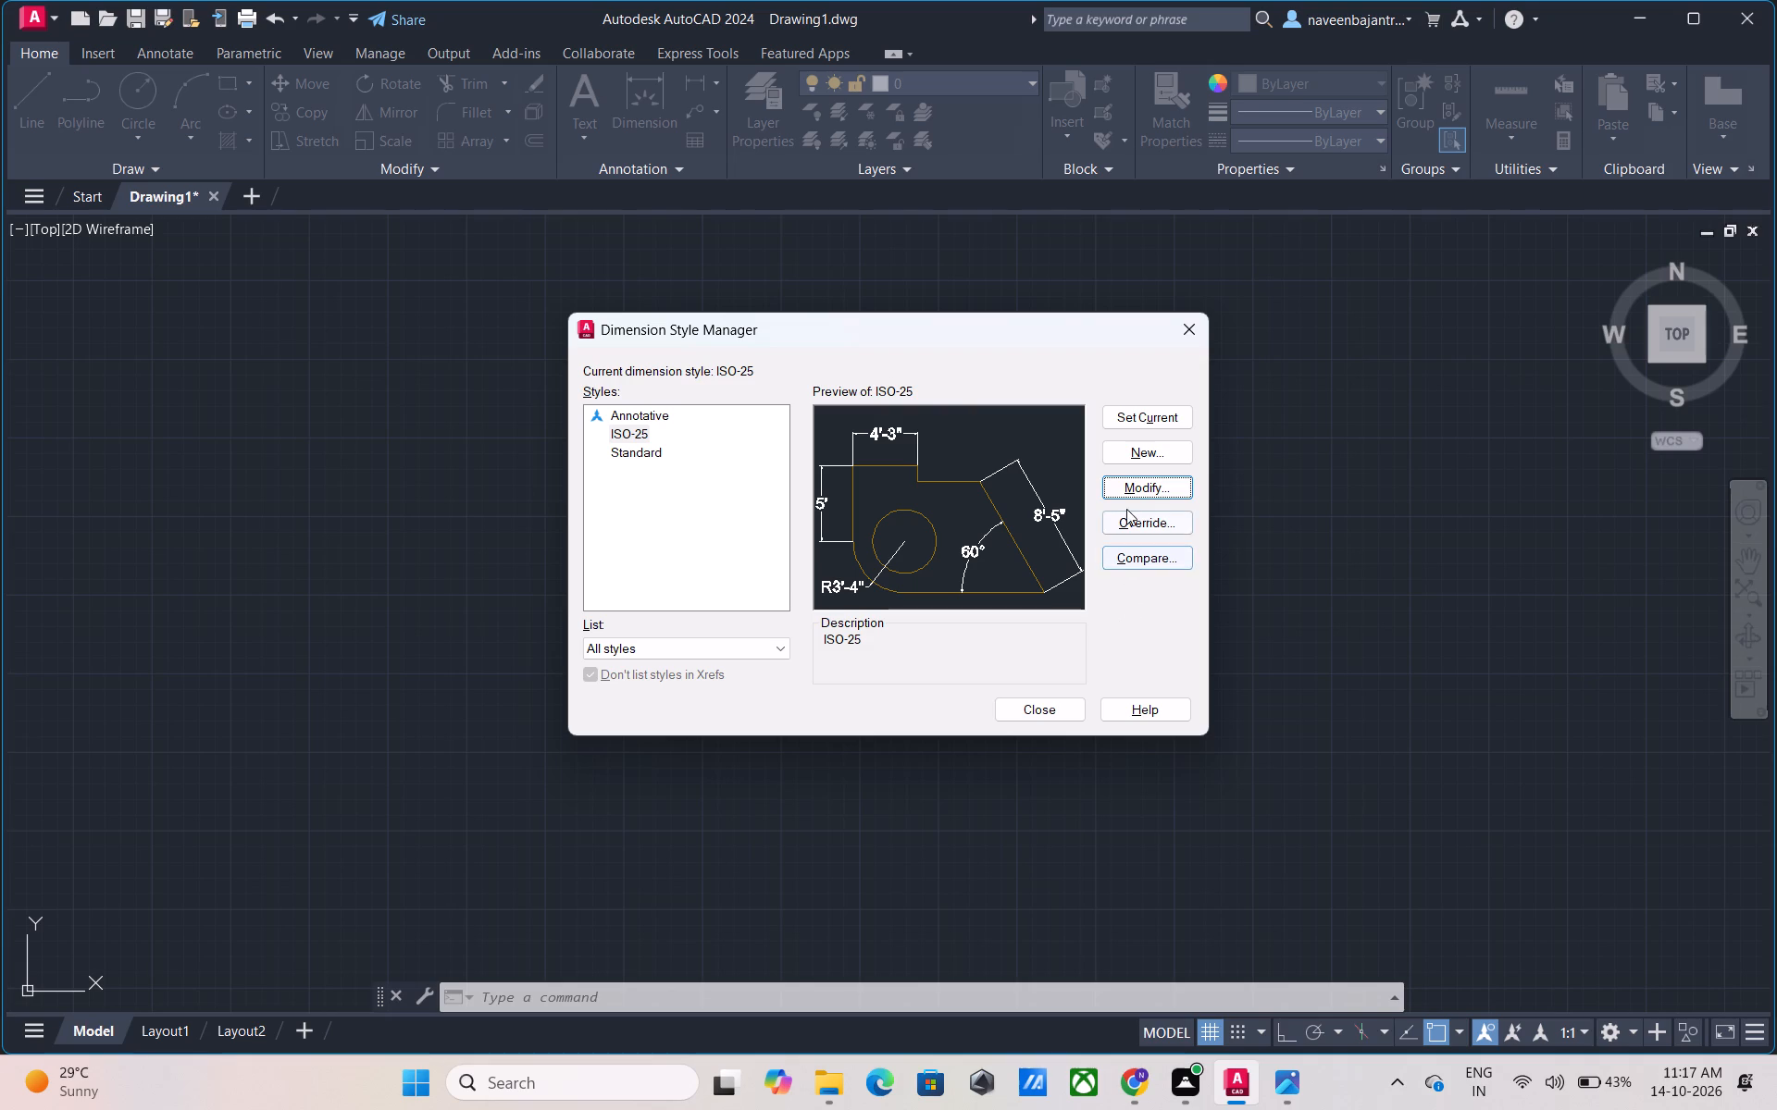
click(1144, 413)
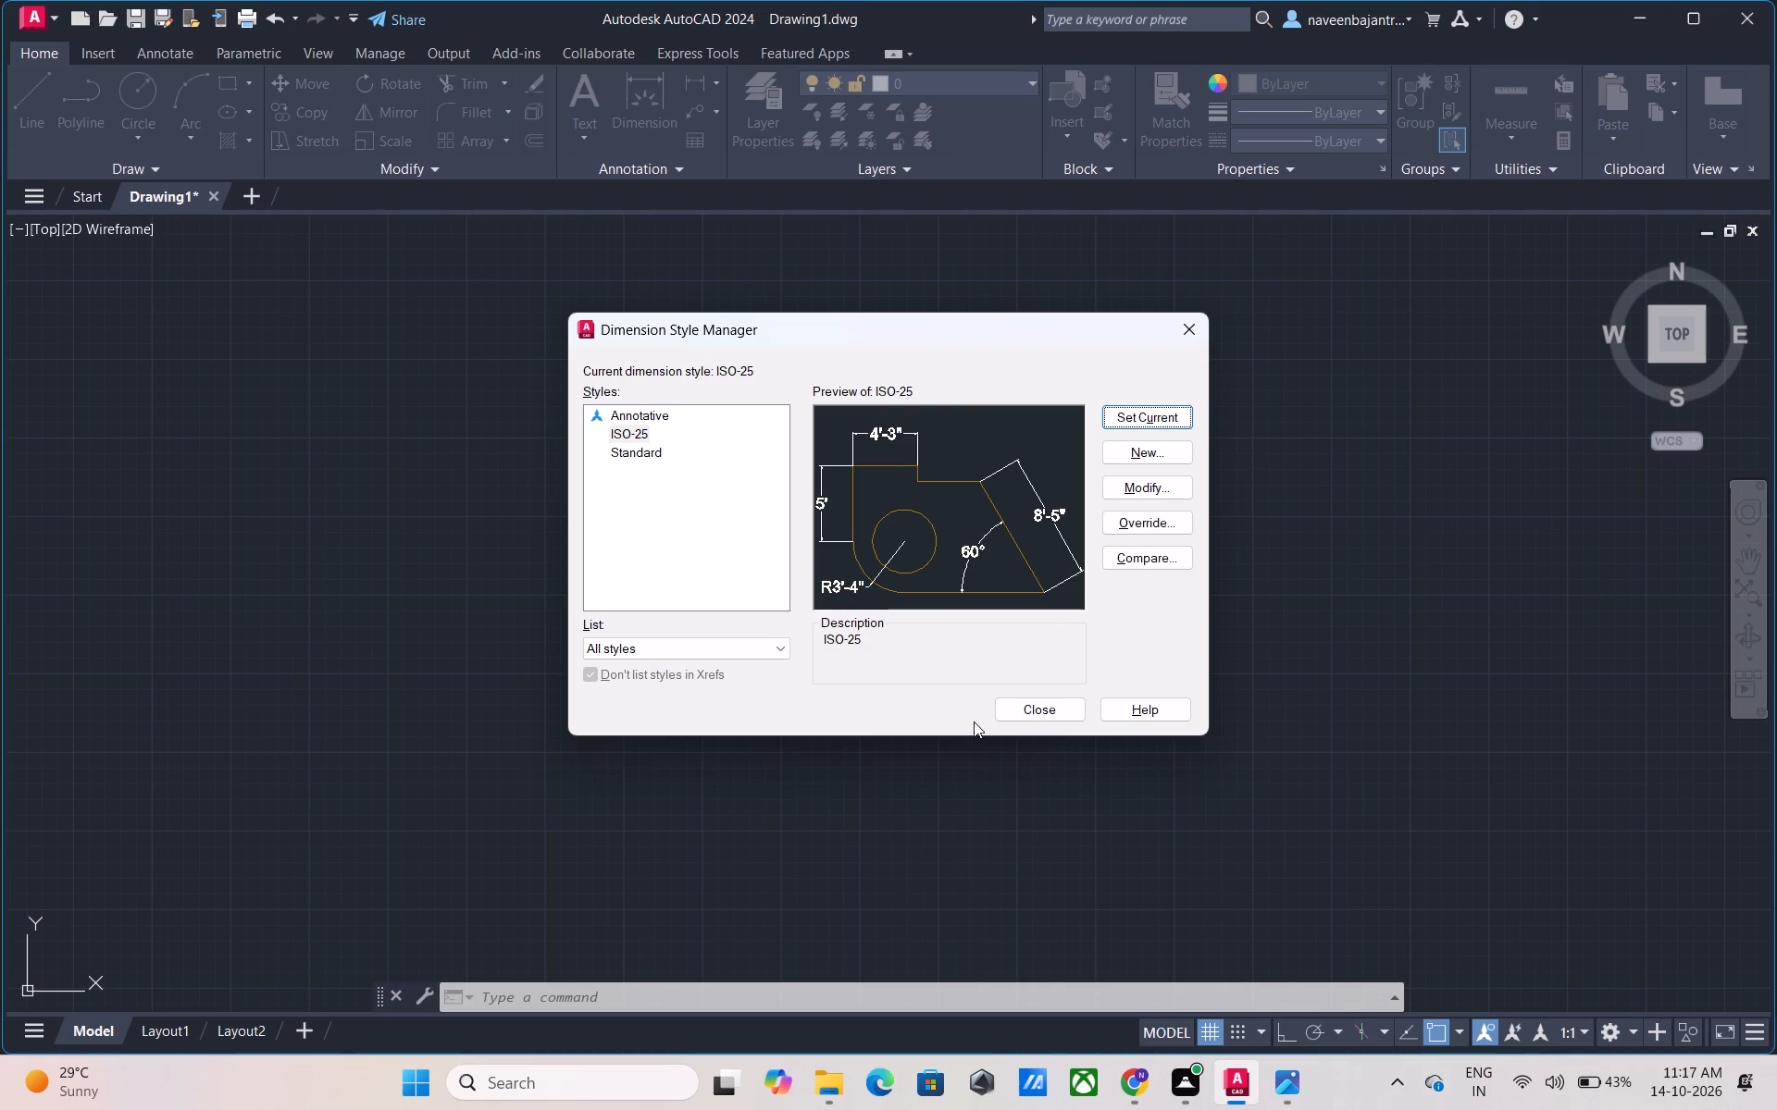
click(1137, 411)
click(1045, 705)
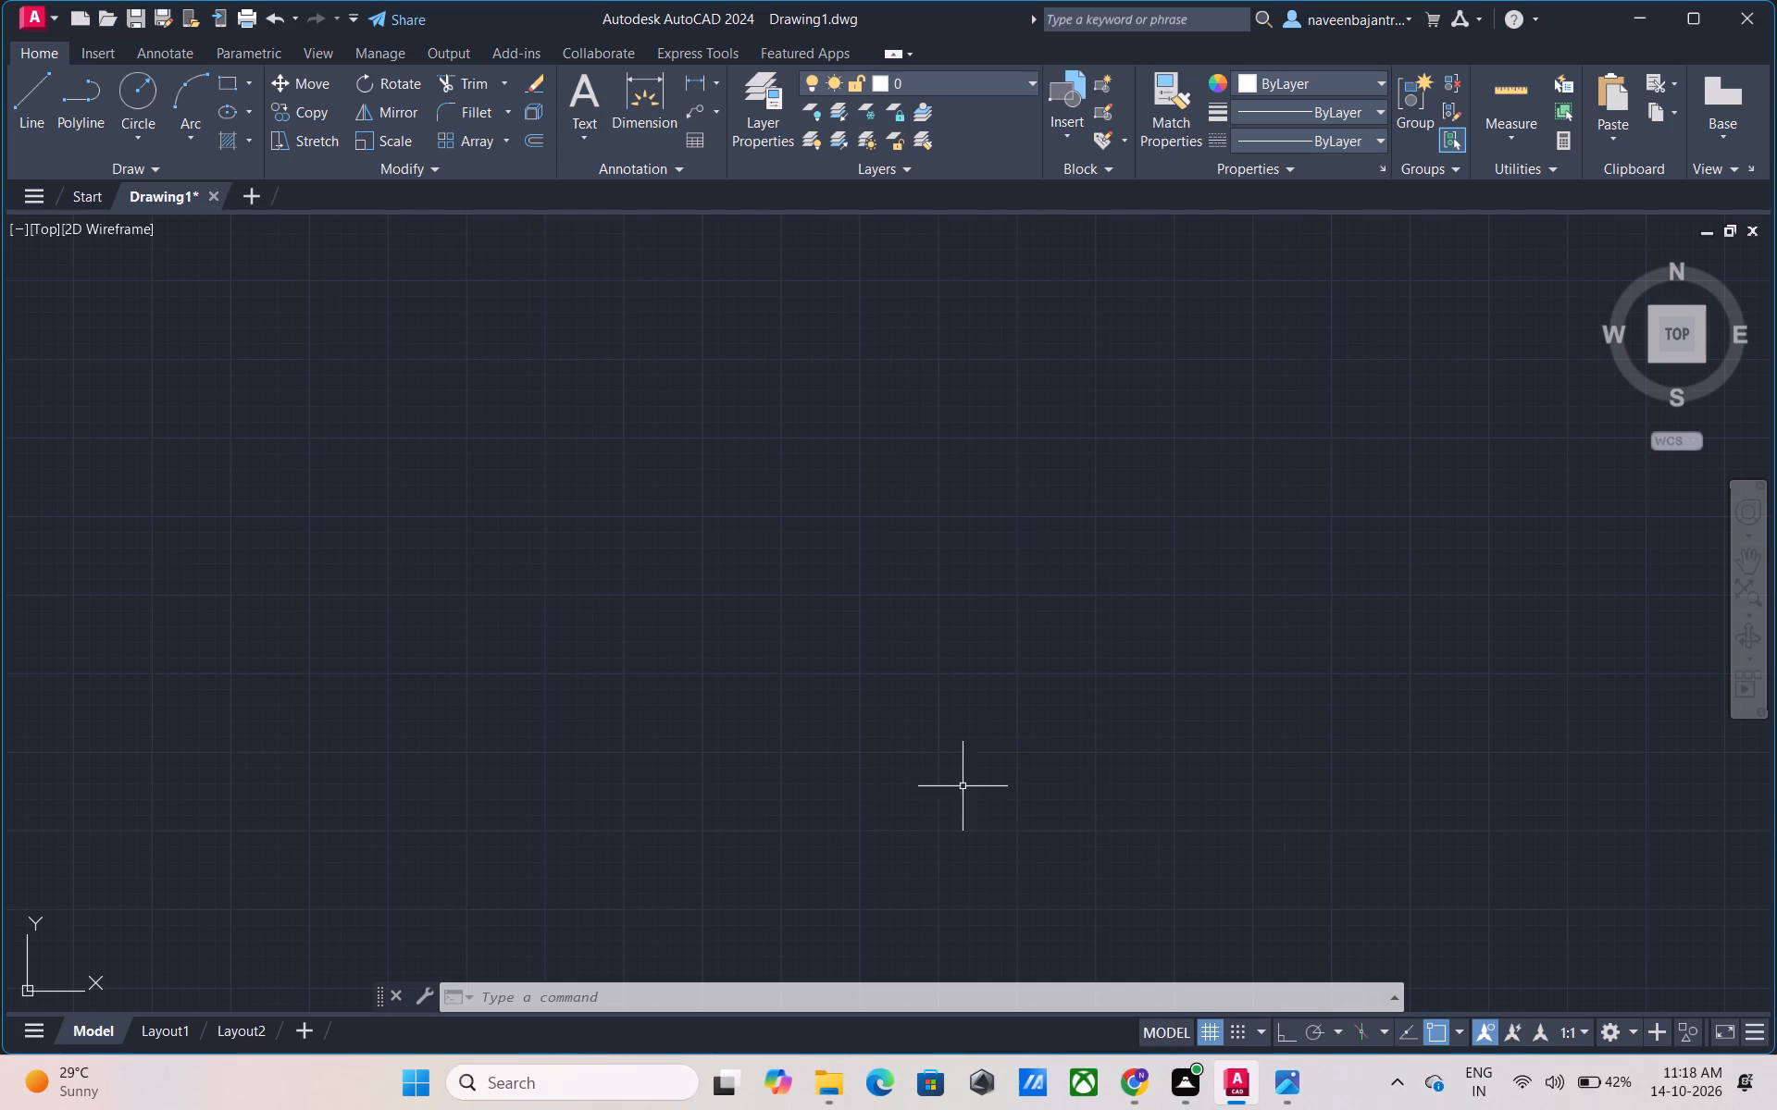
key(Escape)
With Ortho mode on, draw a closed rectangular outline from lines, 20' wide and 40' tall, in the empty model space.
key(F8)
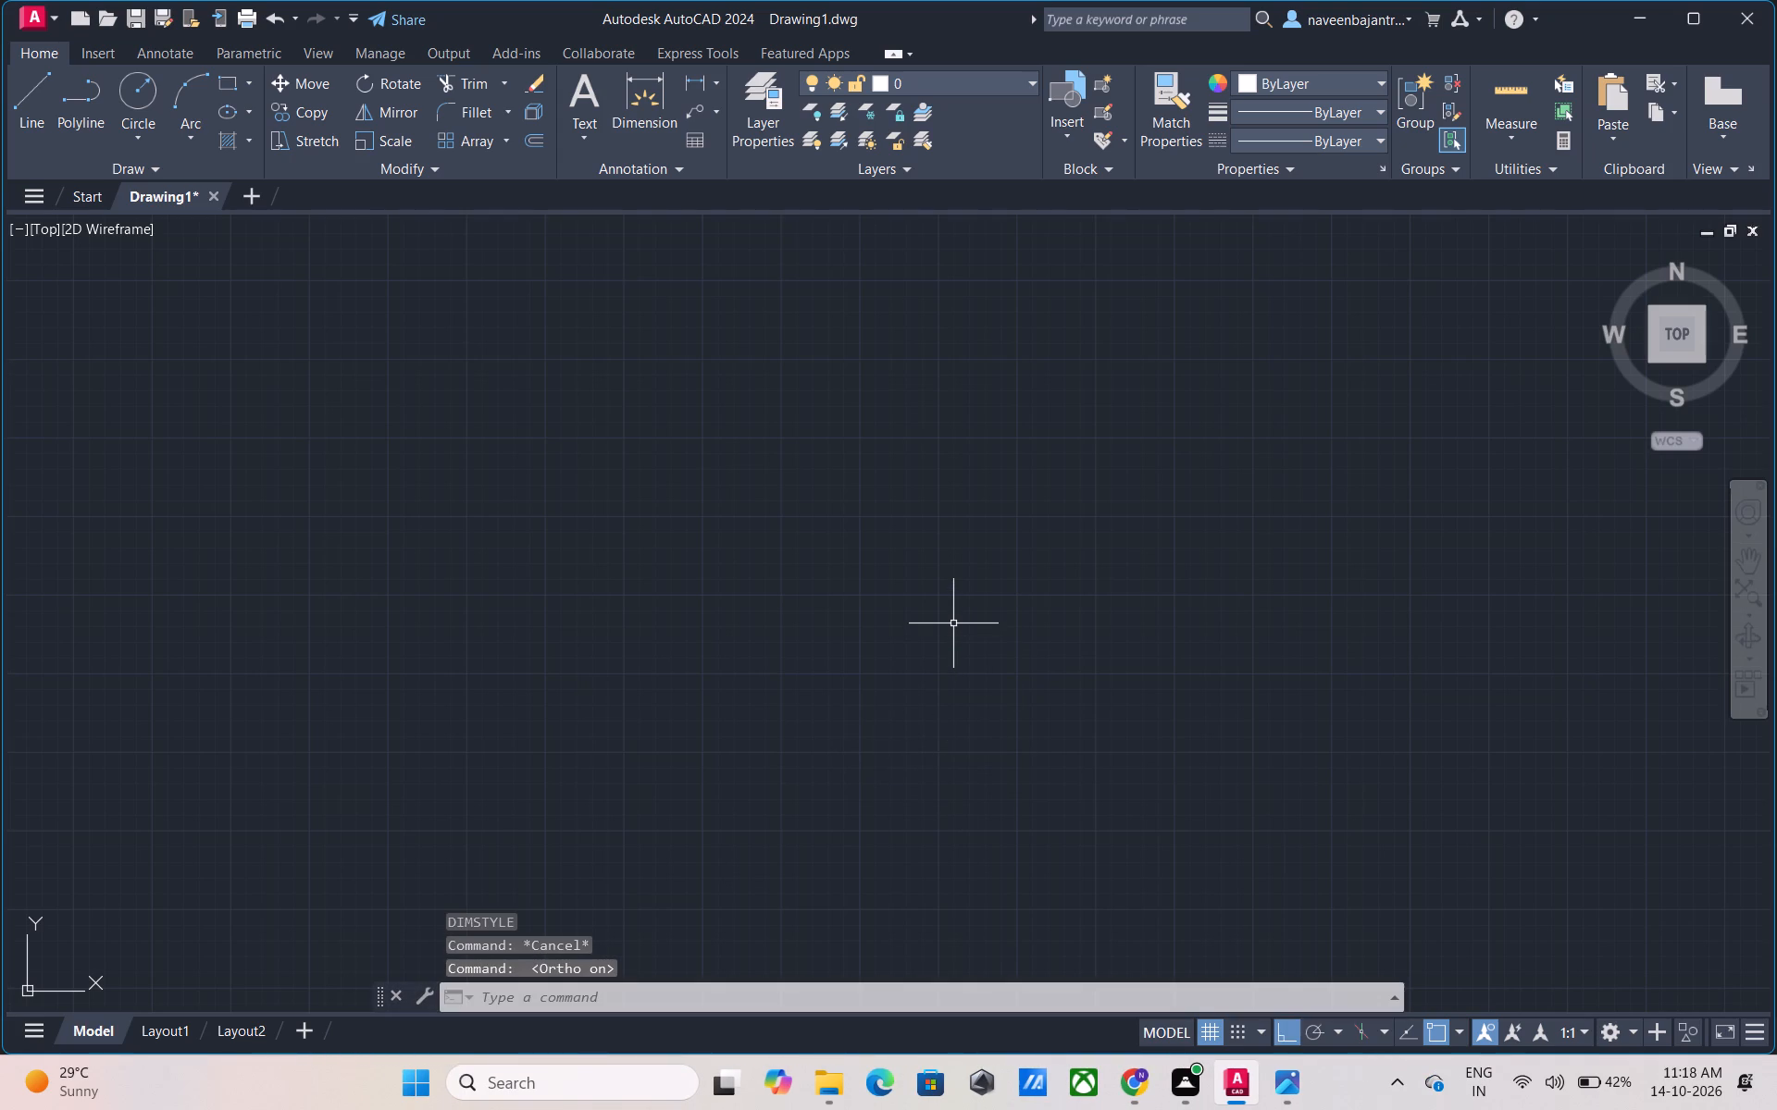
text(L)
key(space)
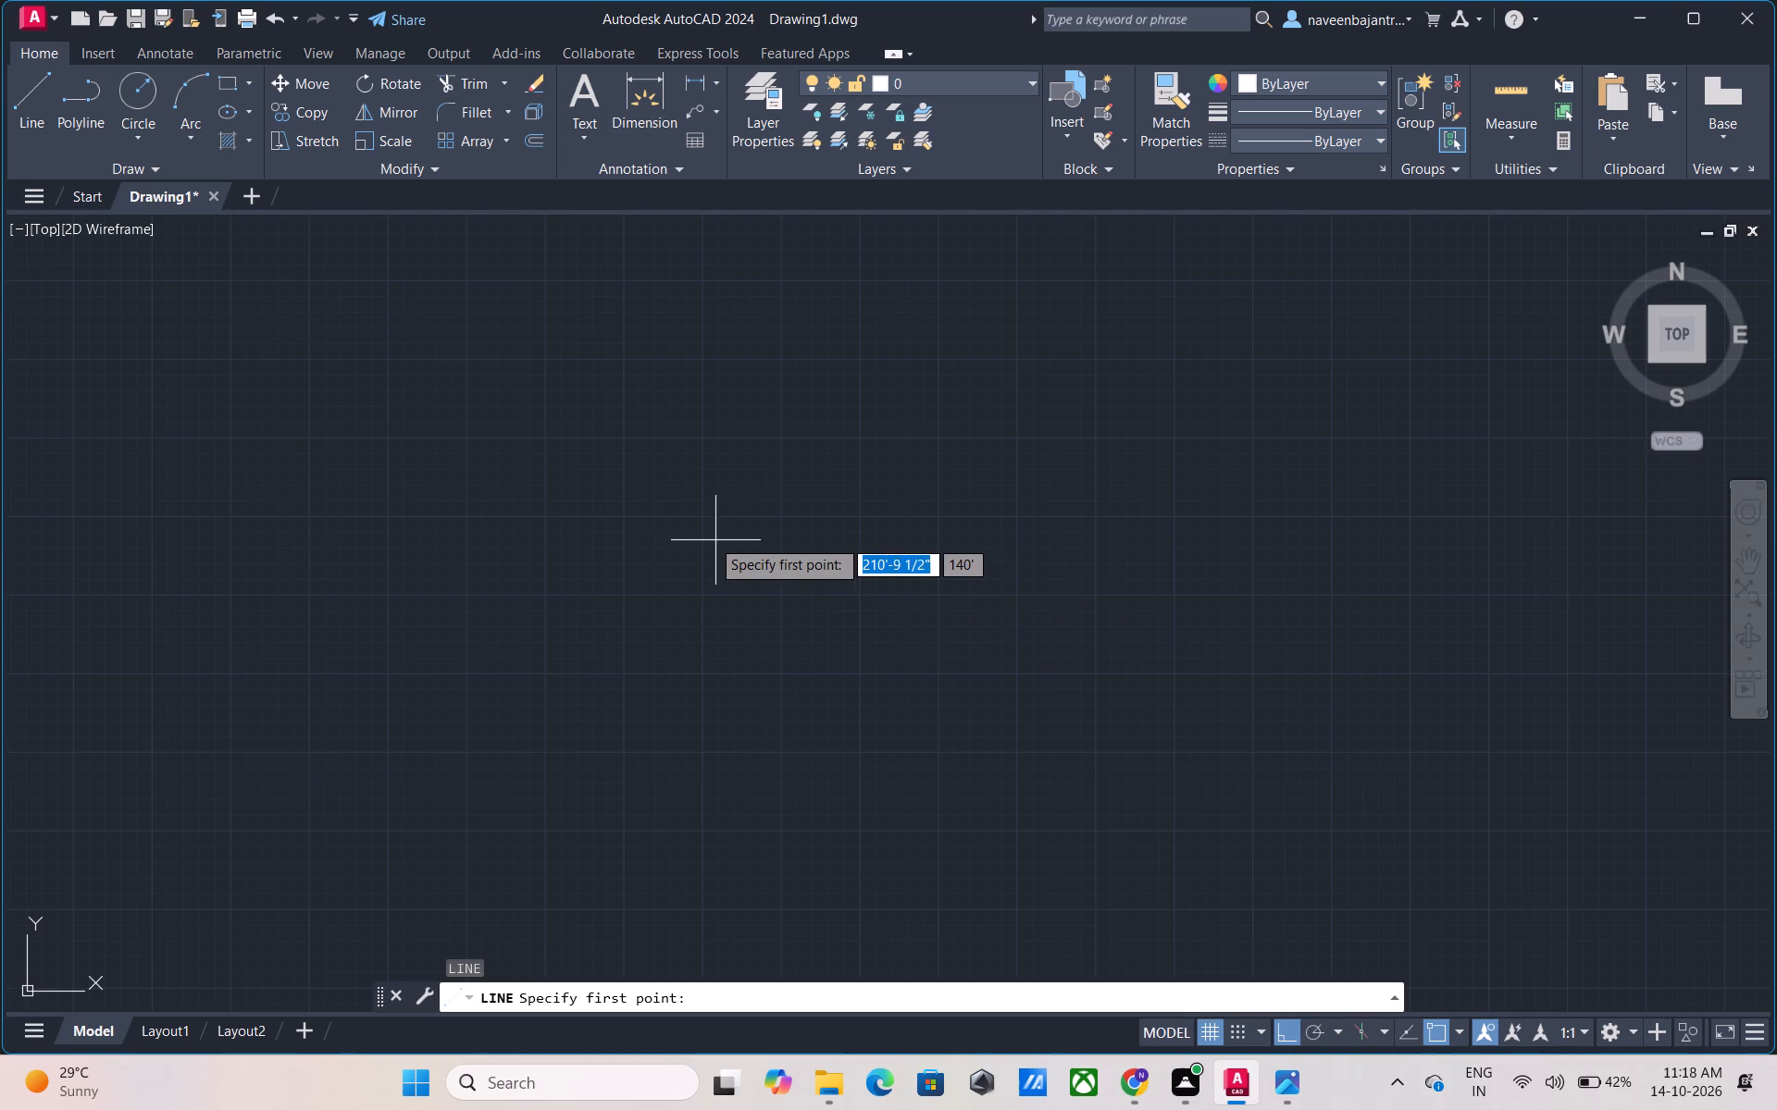
scroll(710, 537, down, 2)
scroll(710, 536, up, 2)
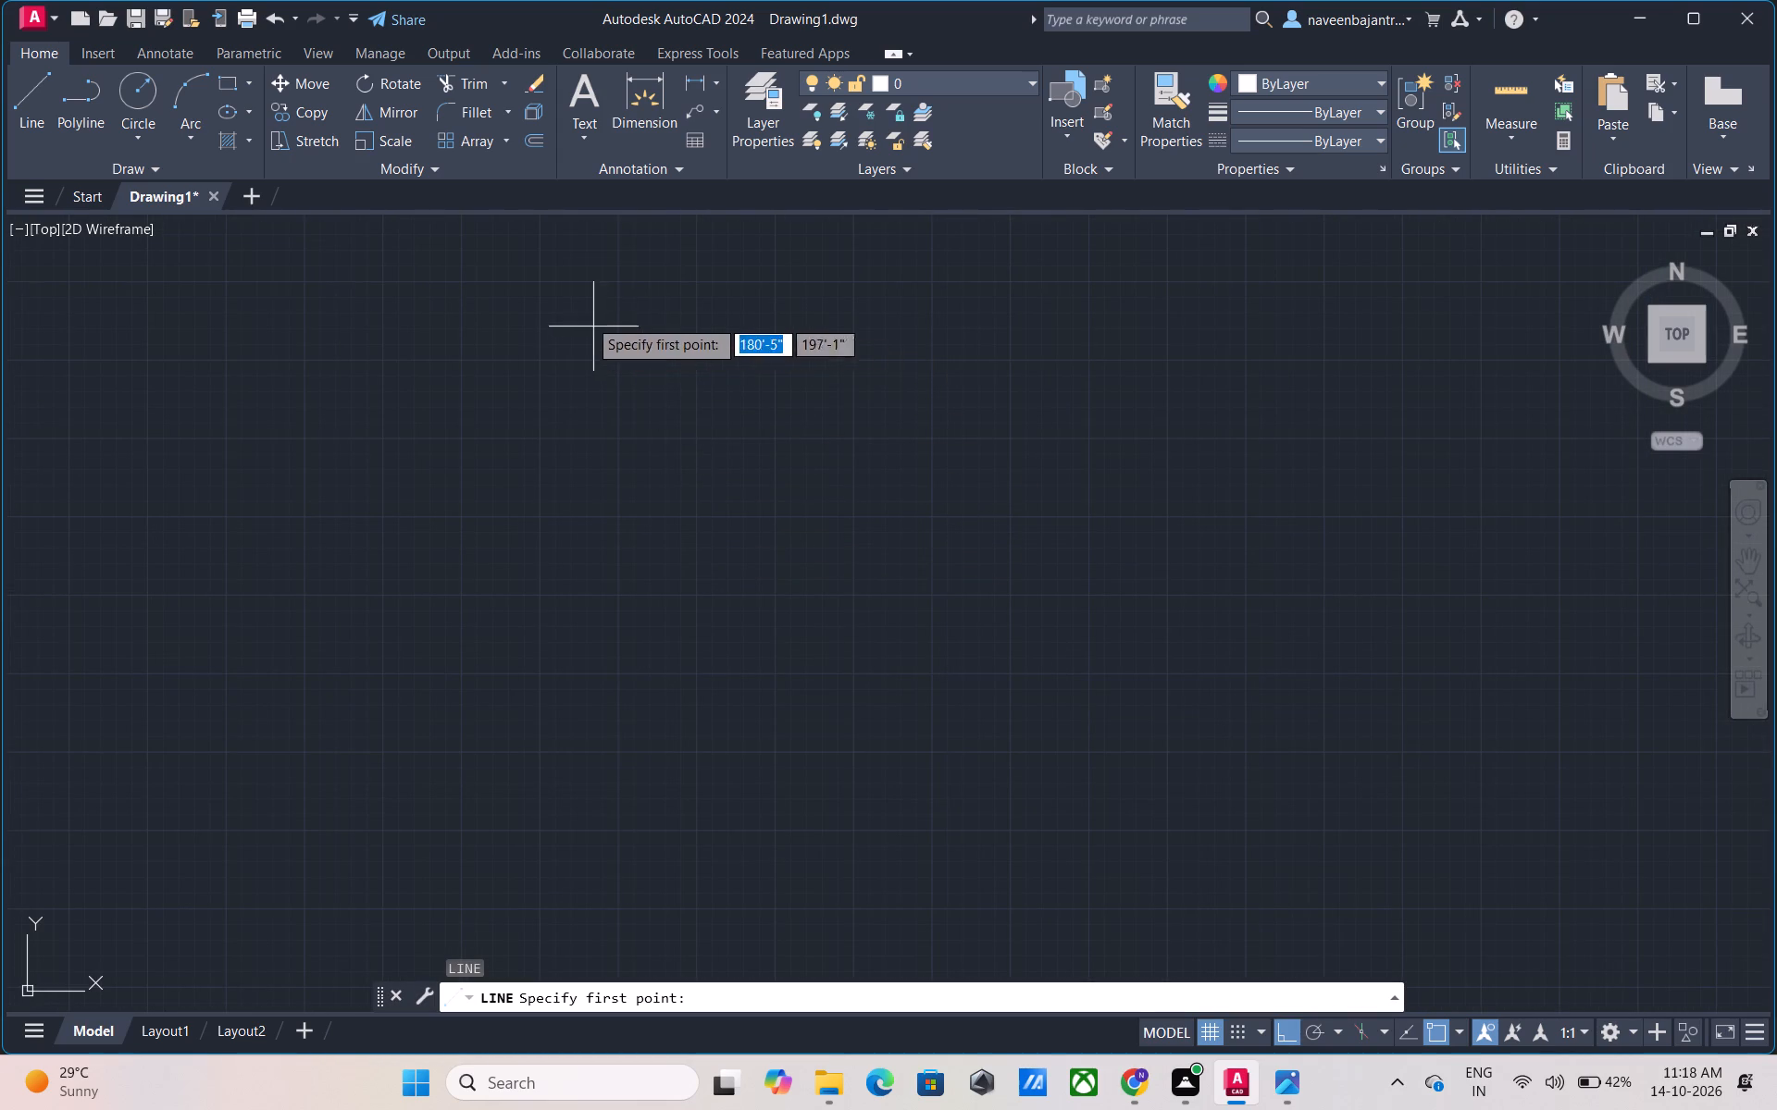
click(541, 439)
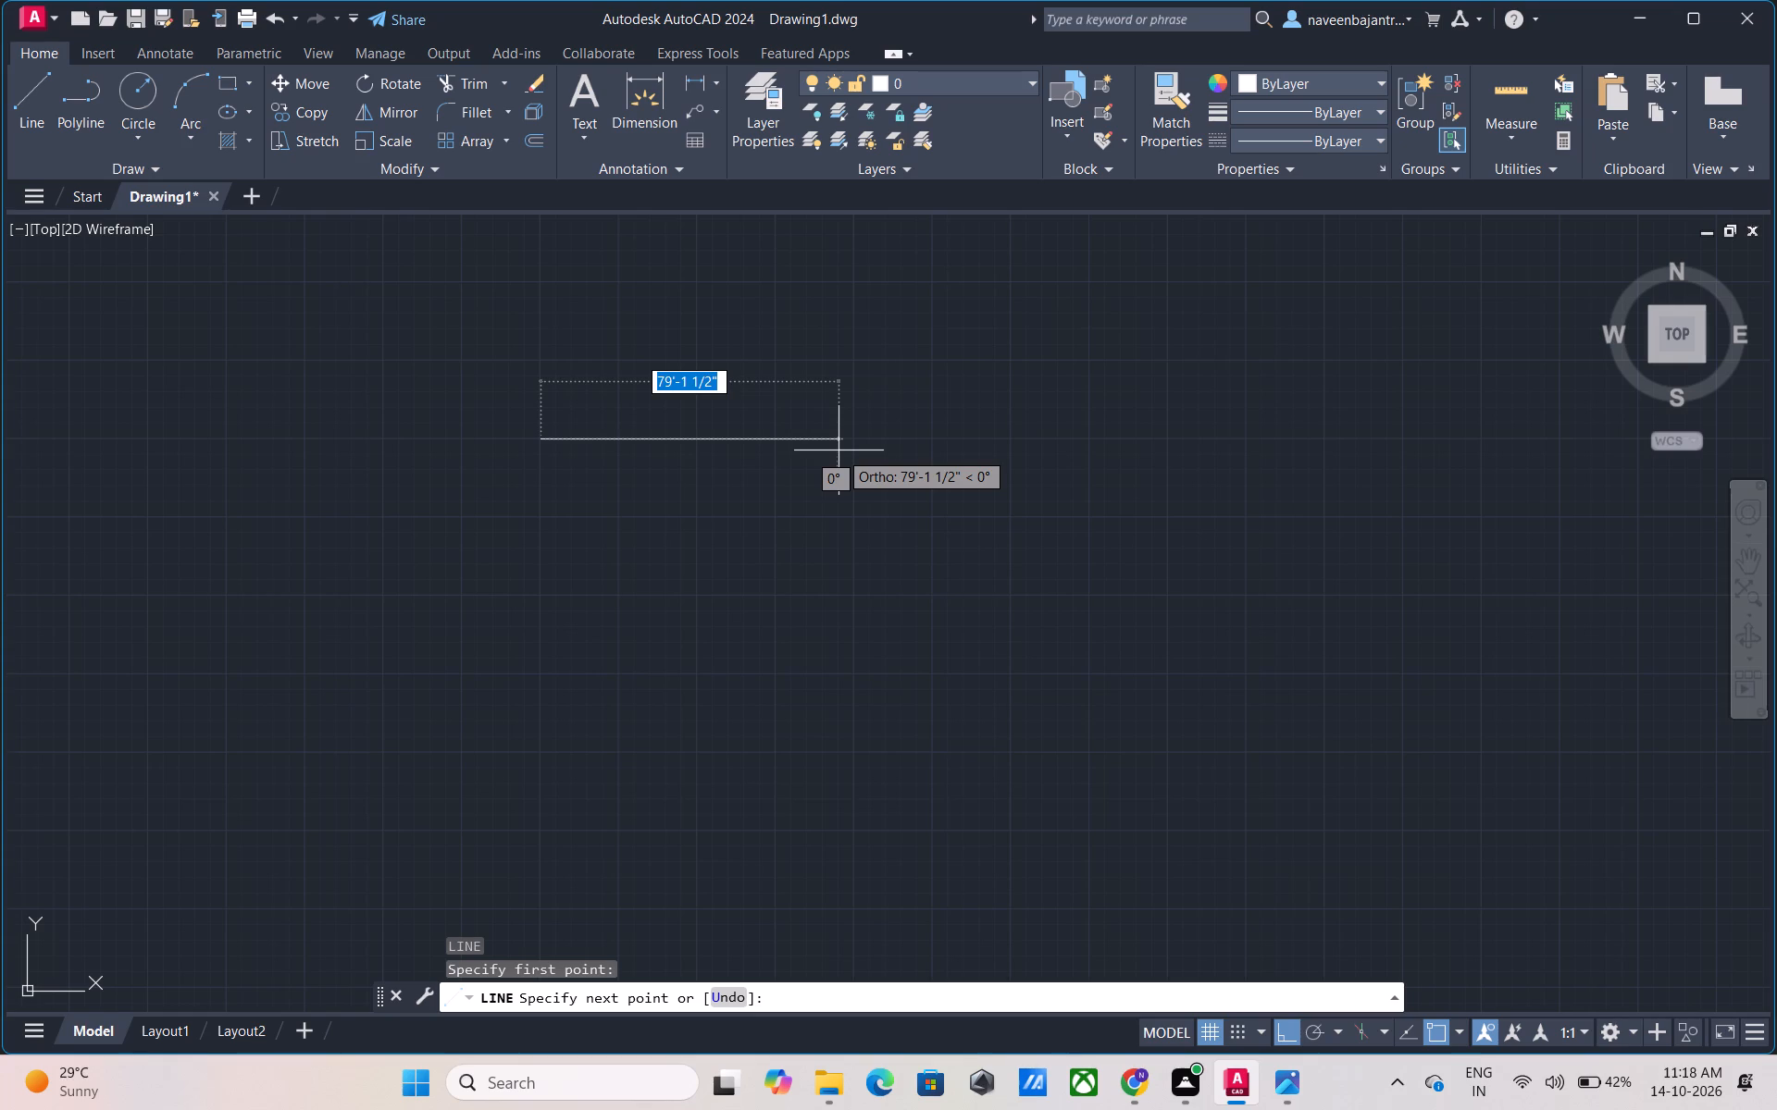
text(20')
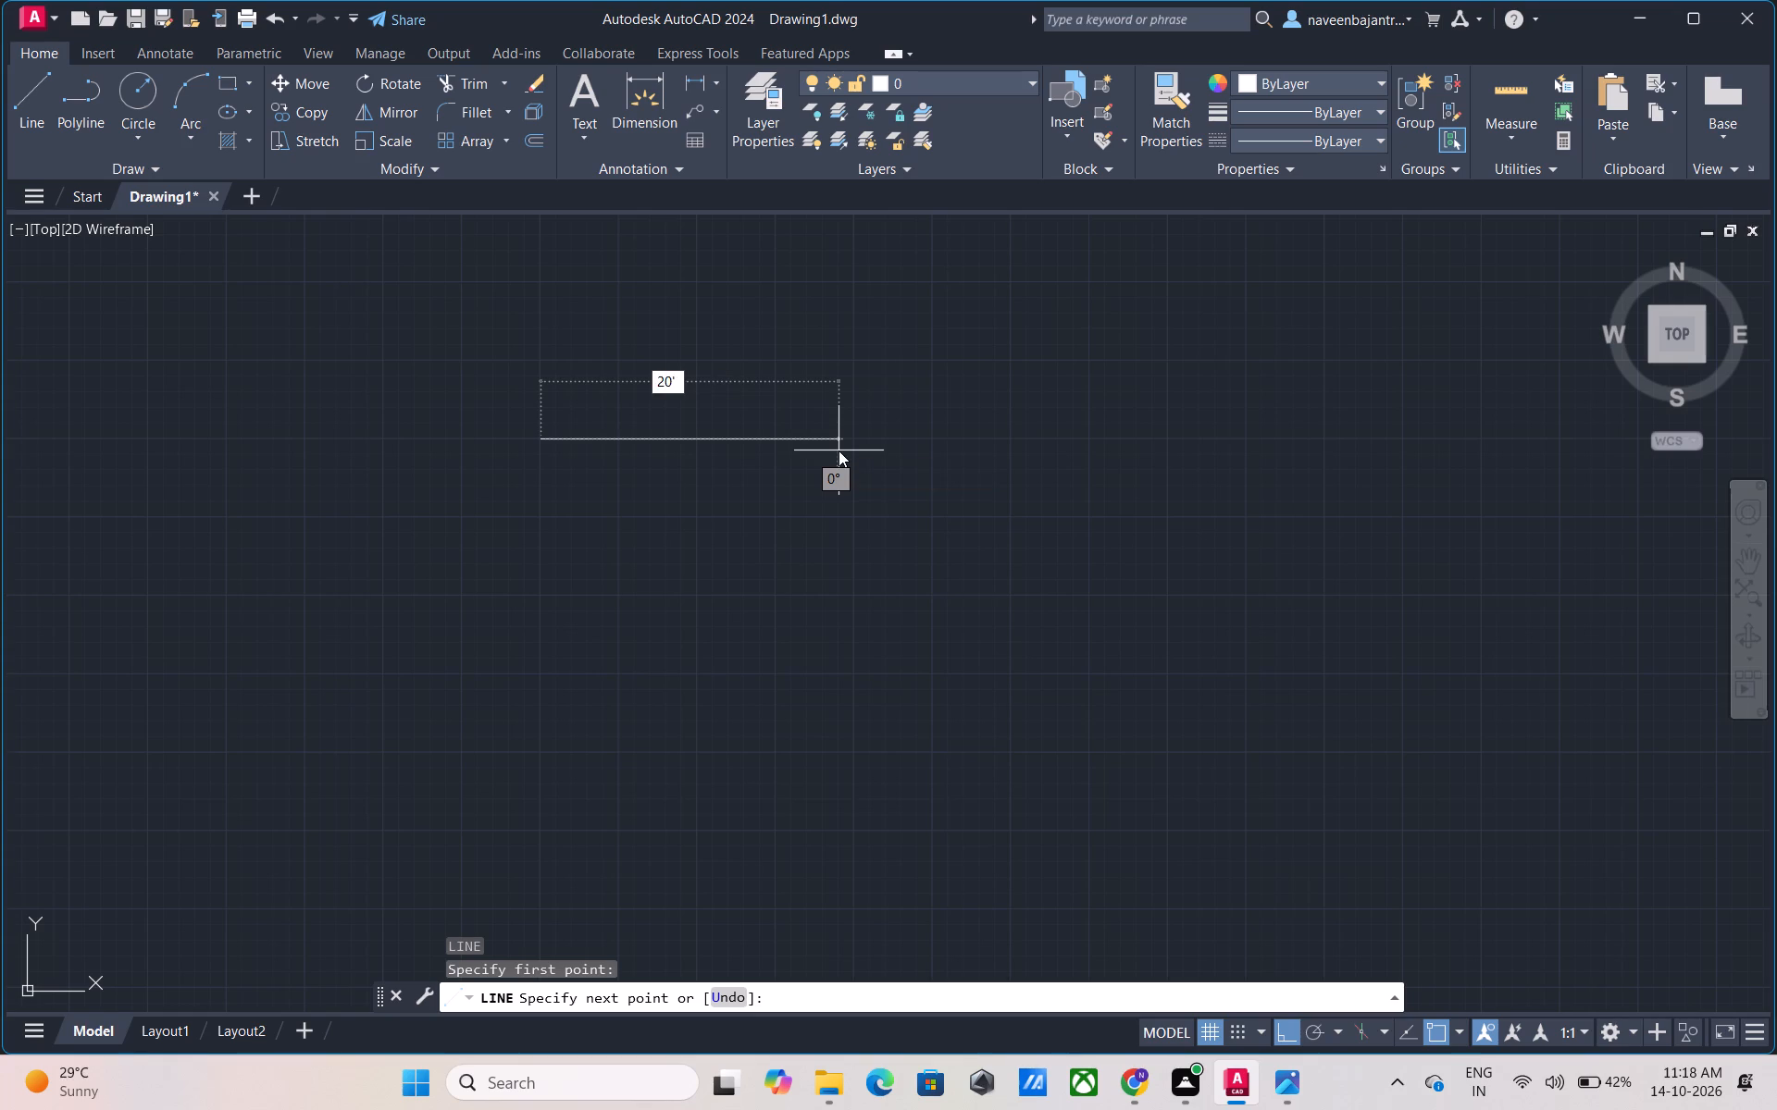
key(Return)
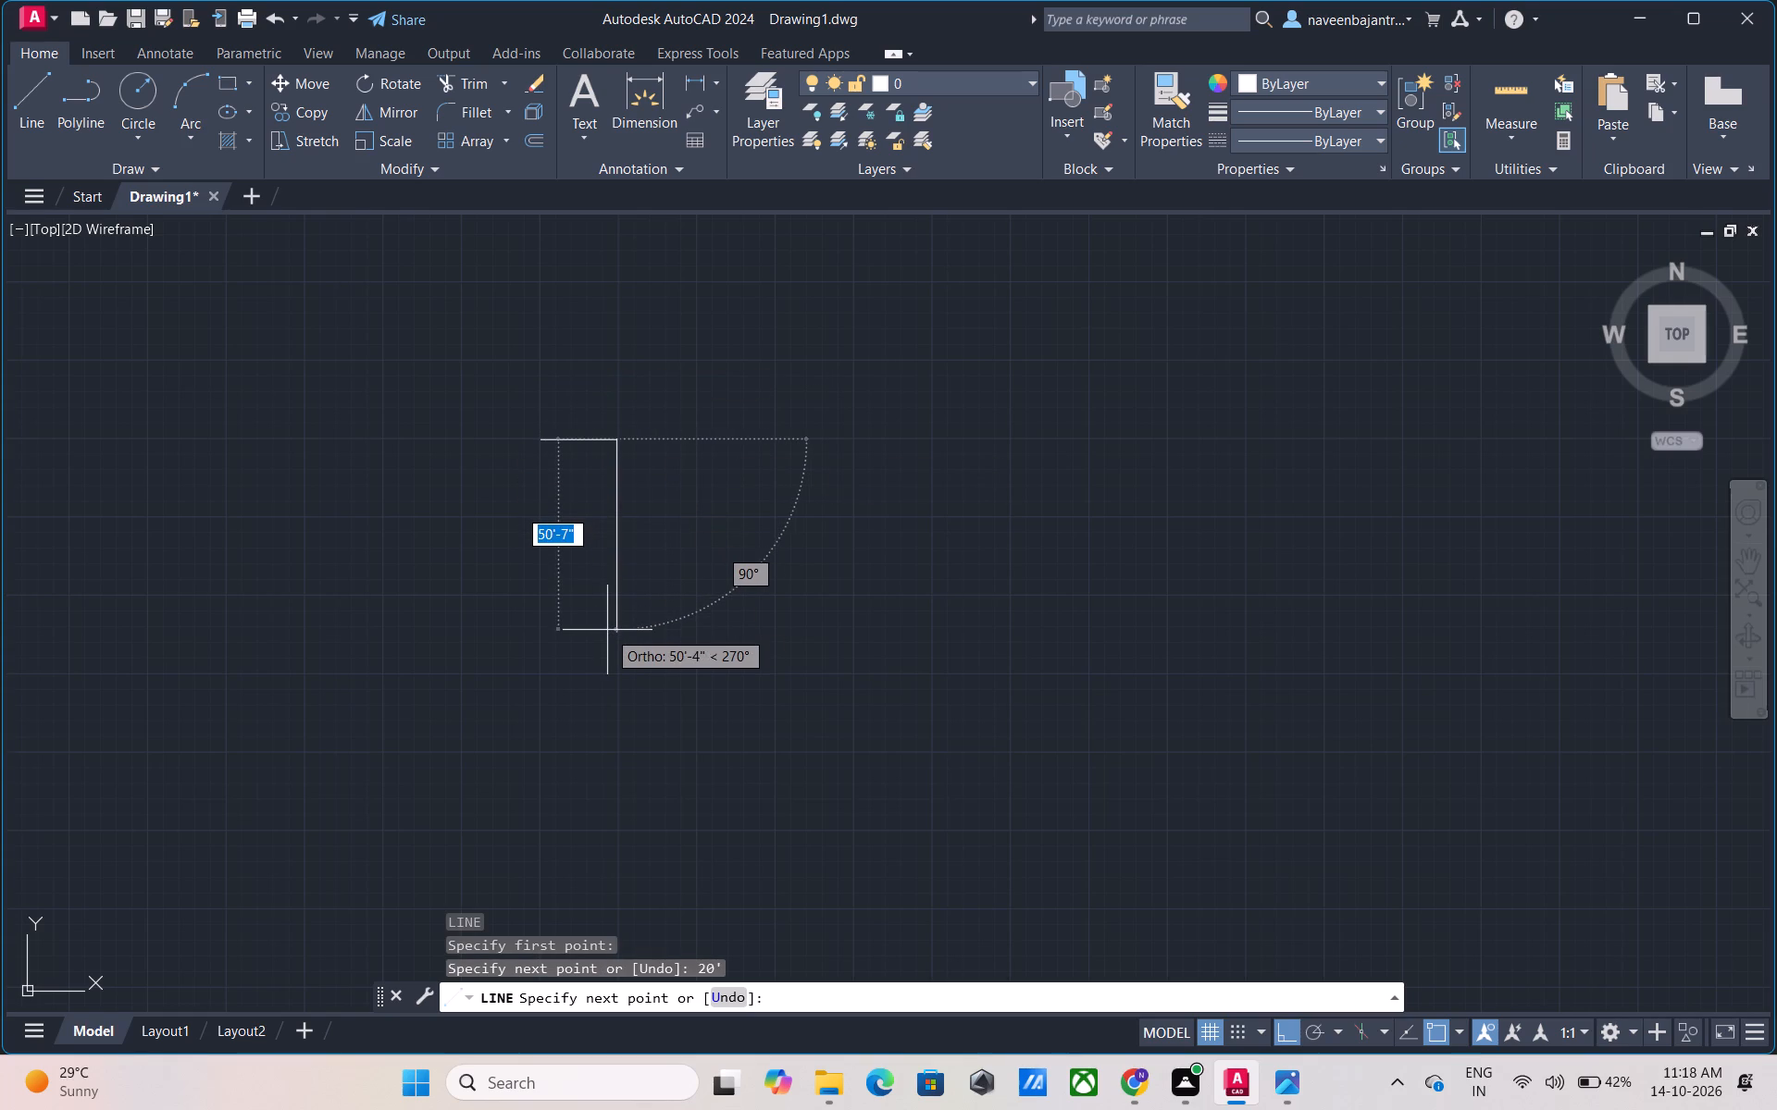
text(40')
key(Return)
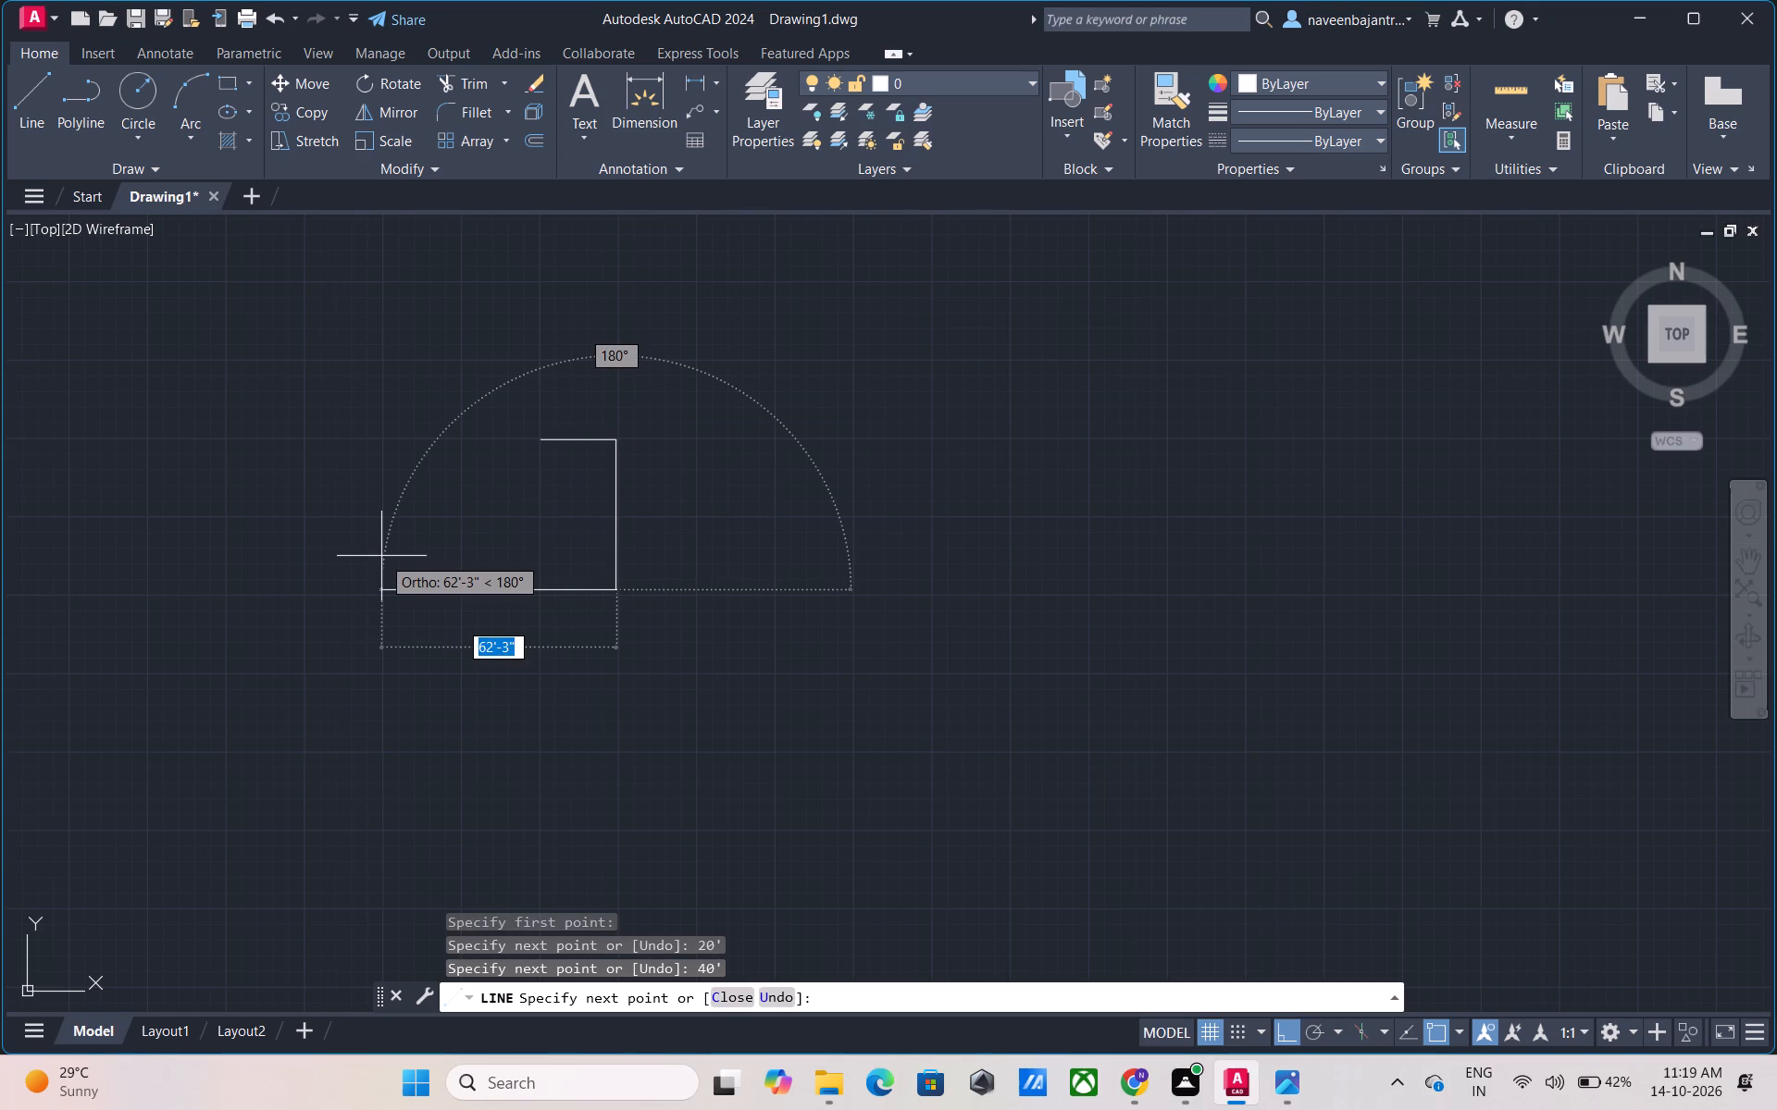
text(20')
key(Return)
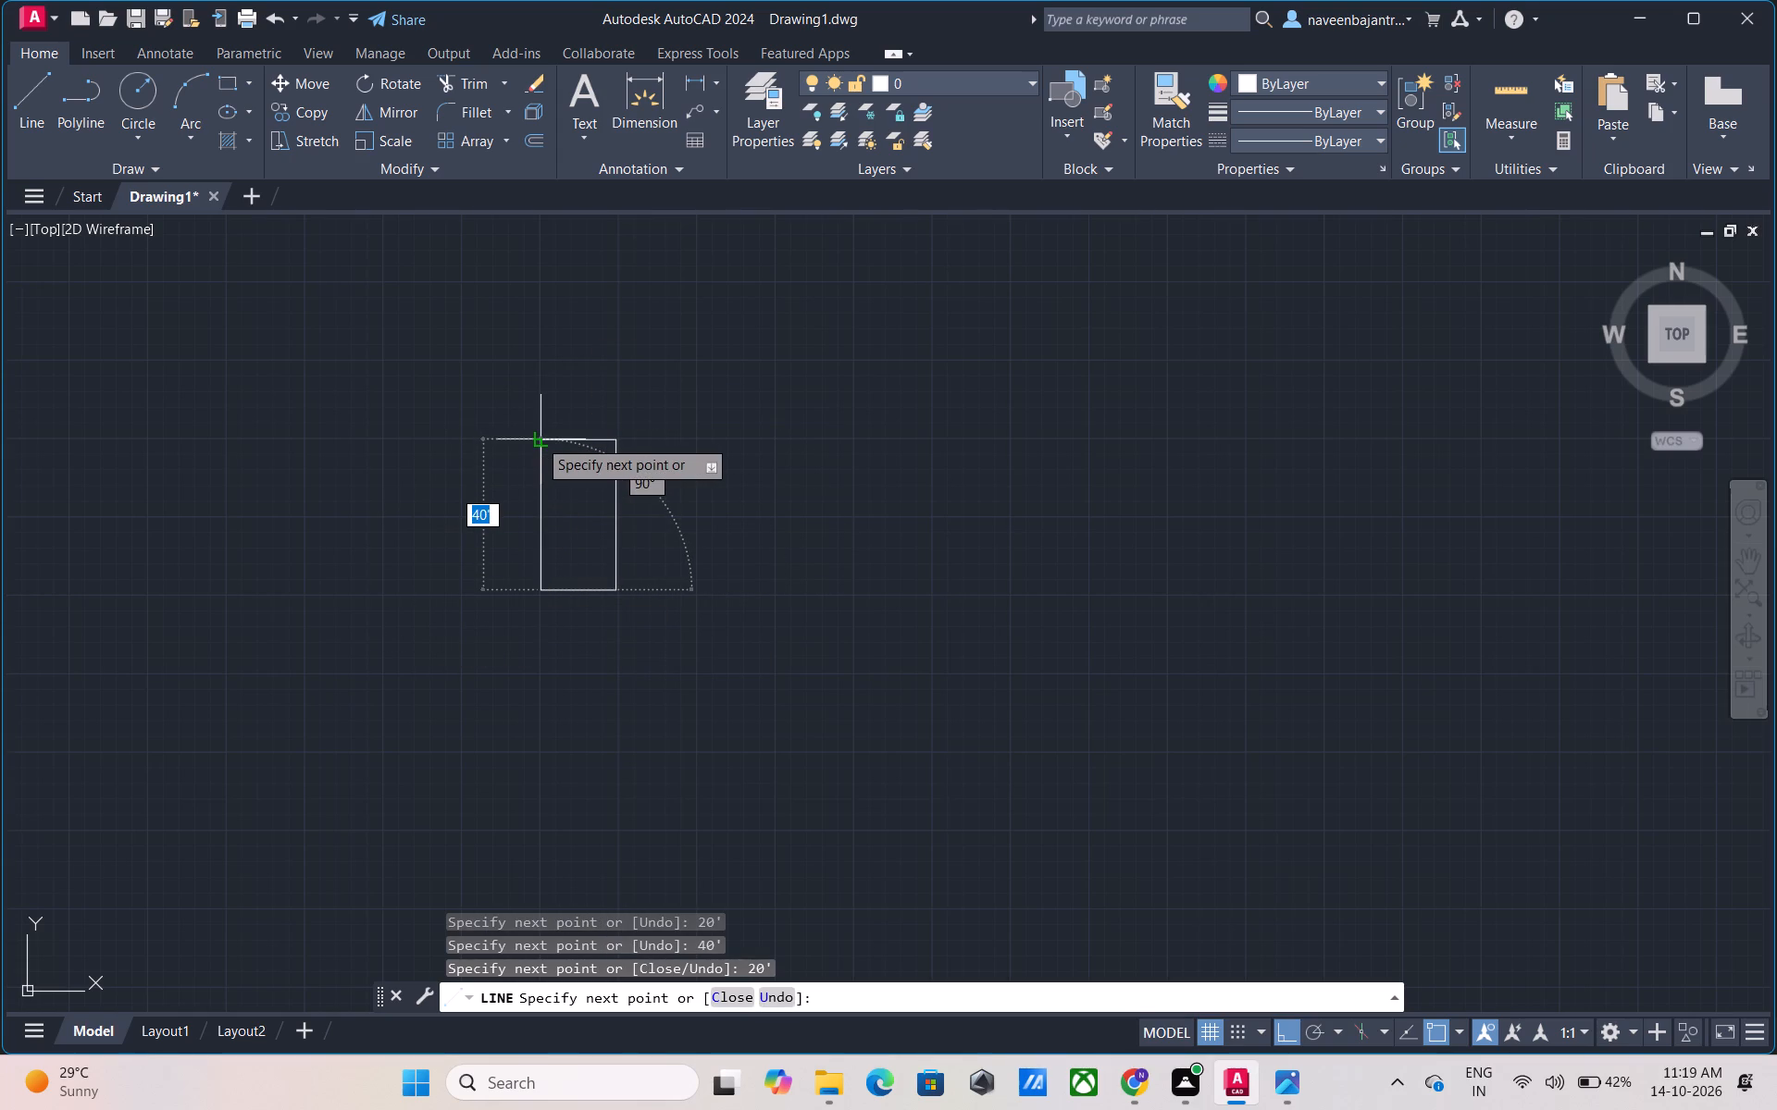
scroll(545, 439, up, 7)
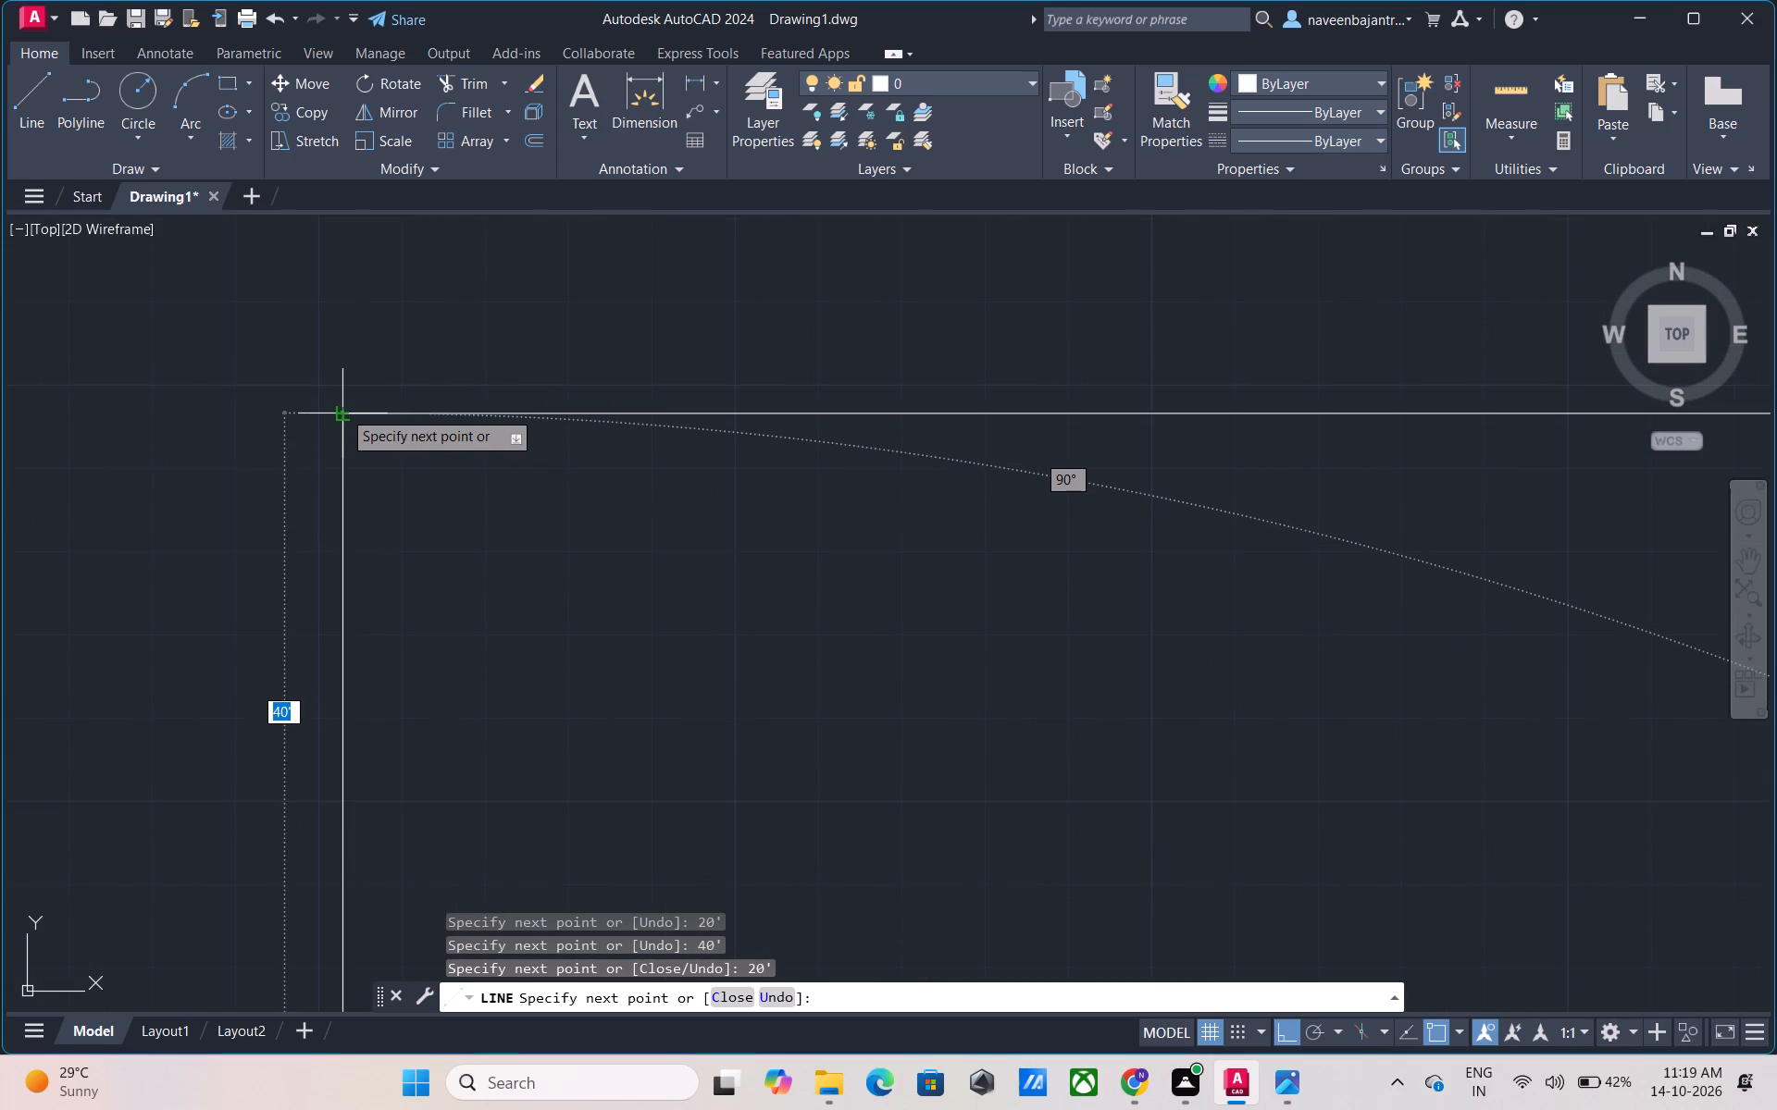
scroll(342, 410, up, 5)
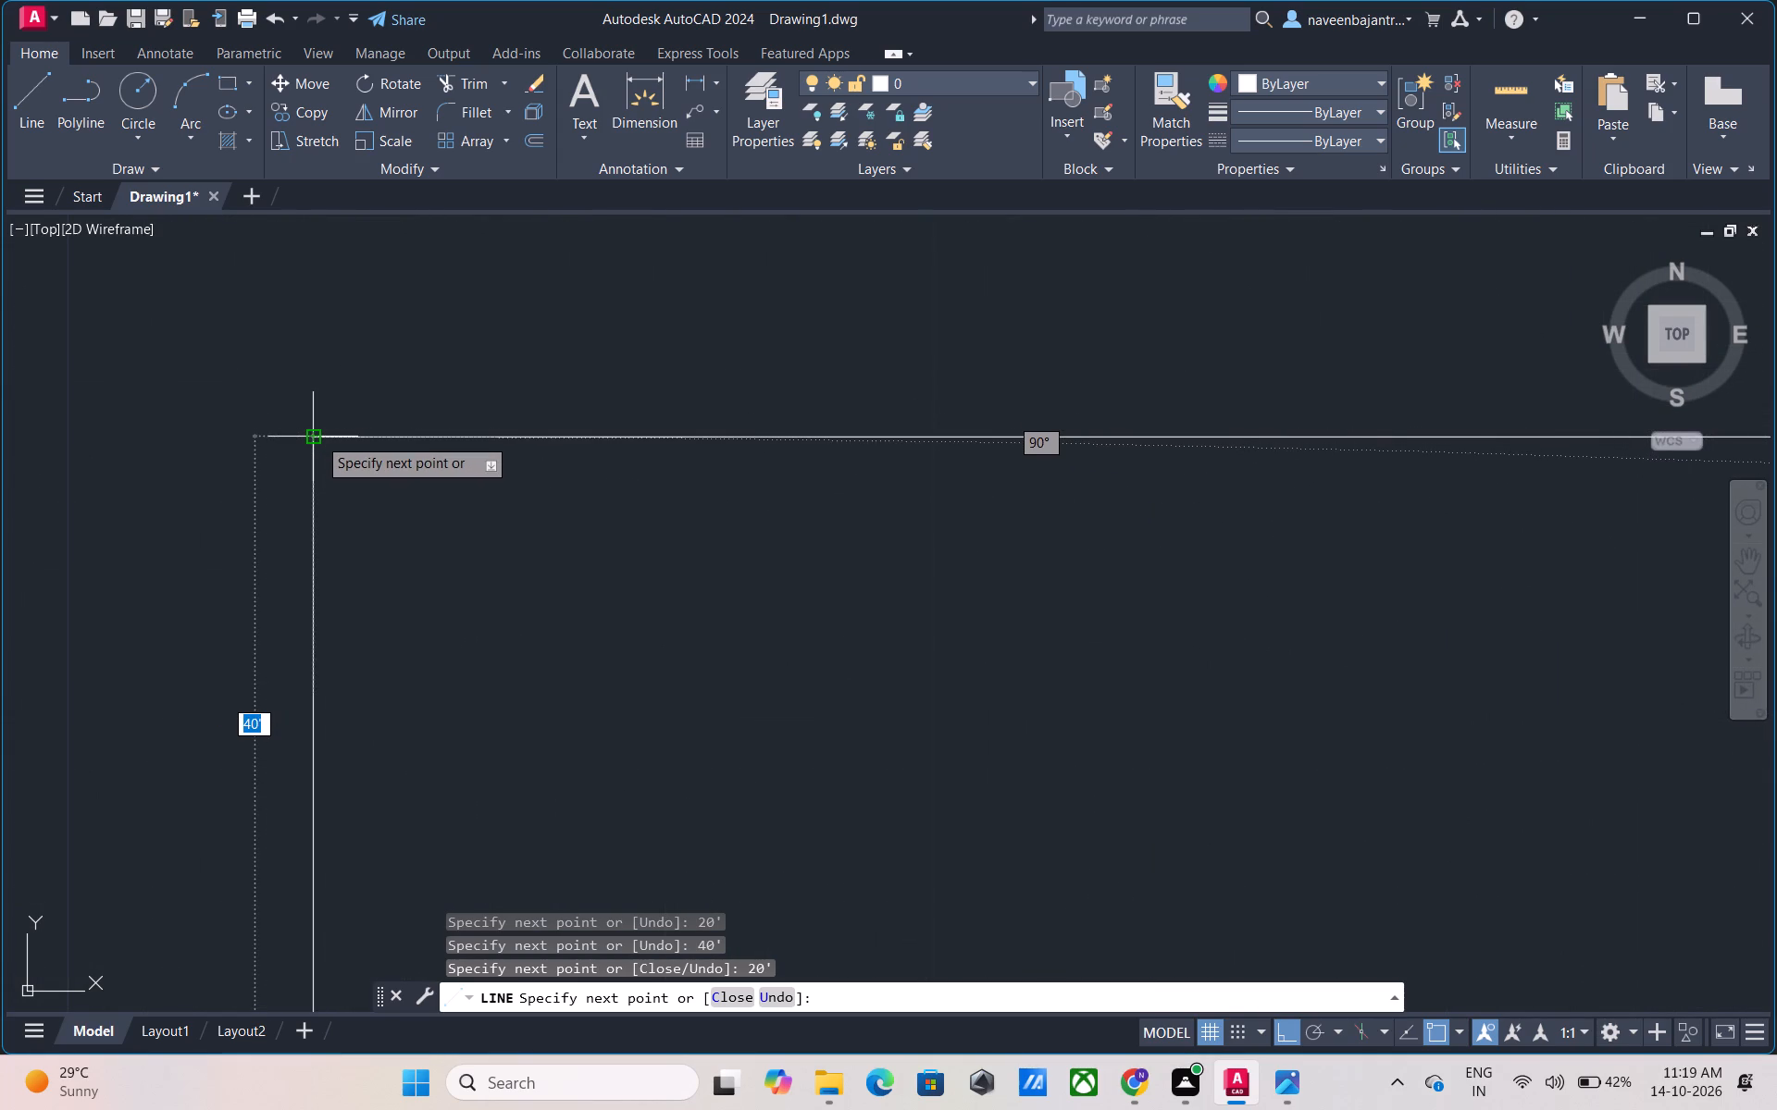
click(317, 437)
key(Escape)
scroll(357, 479, down, 4)
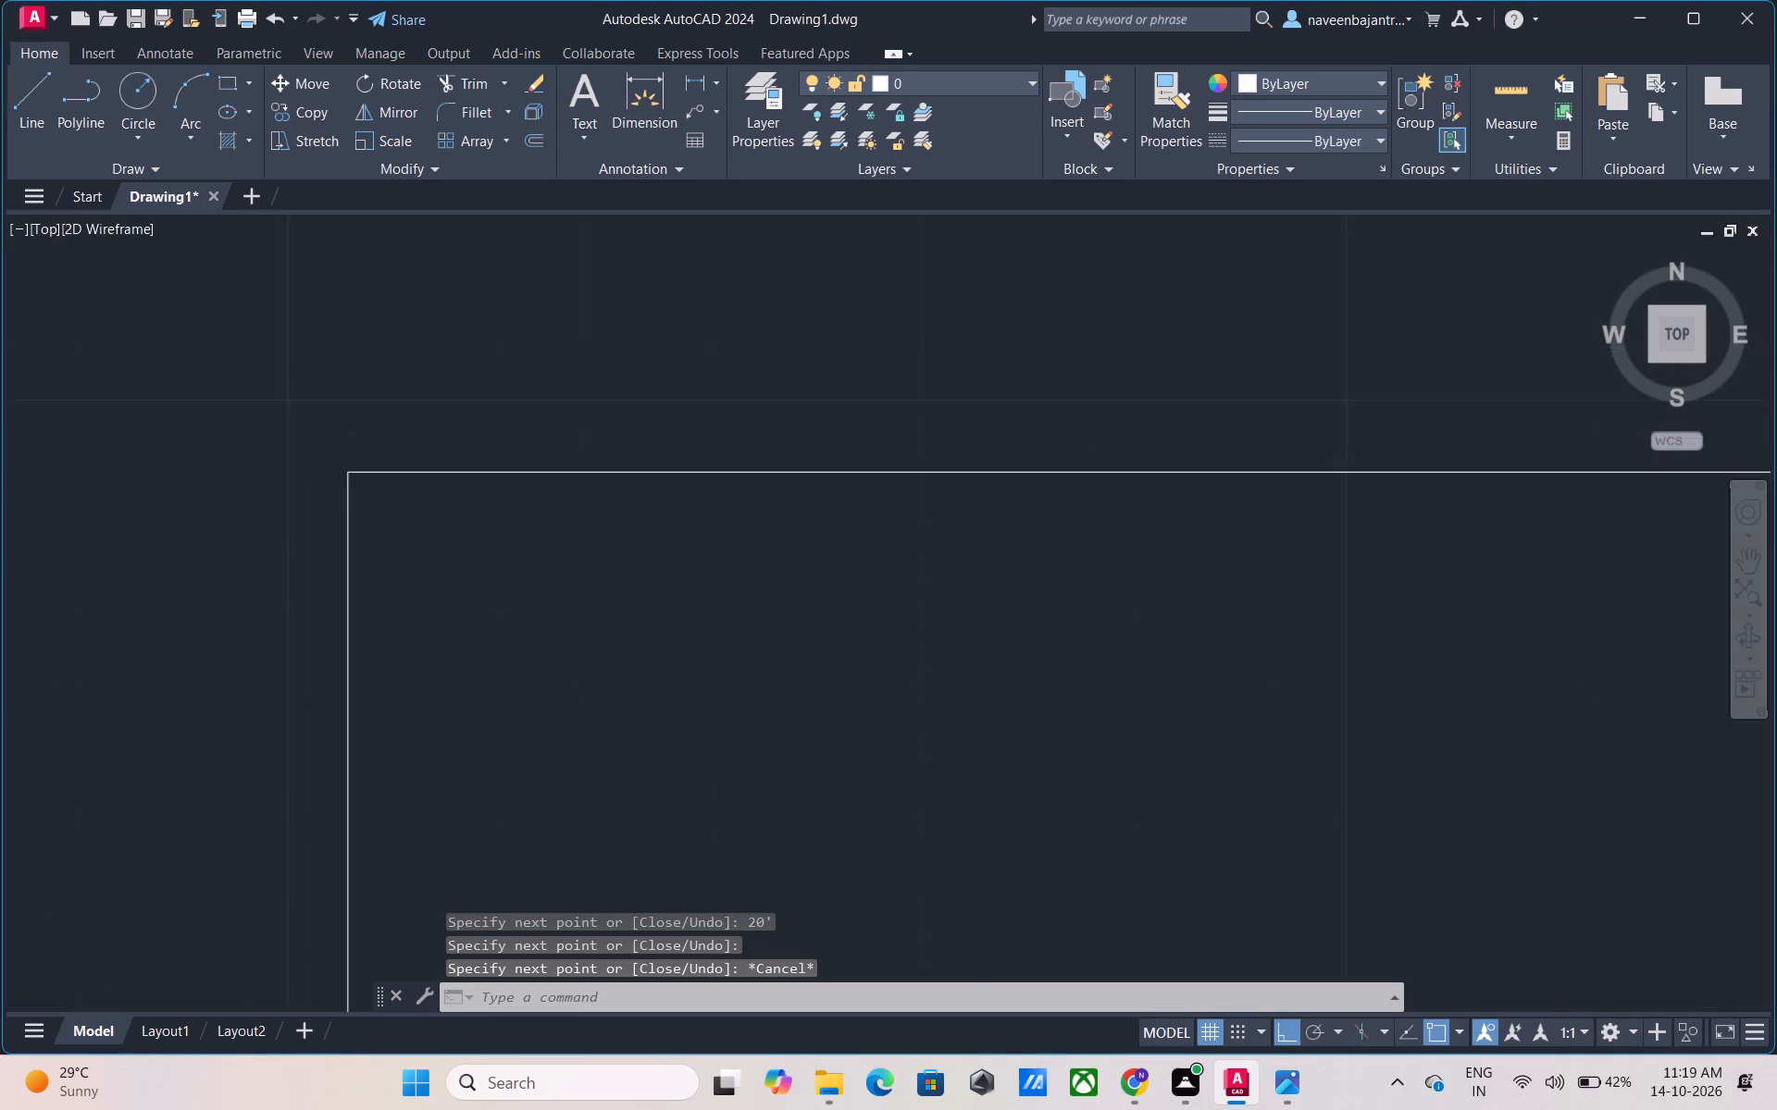
Offset all four sides of the 20' by 40' outline inward by 9" to form the inner wall lines.
scroll(360, 487, down, 7)
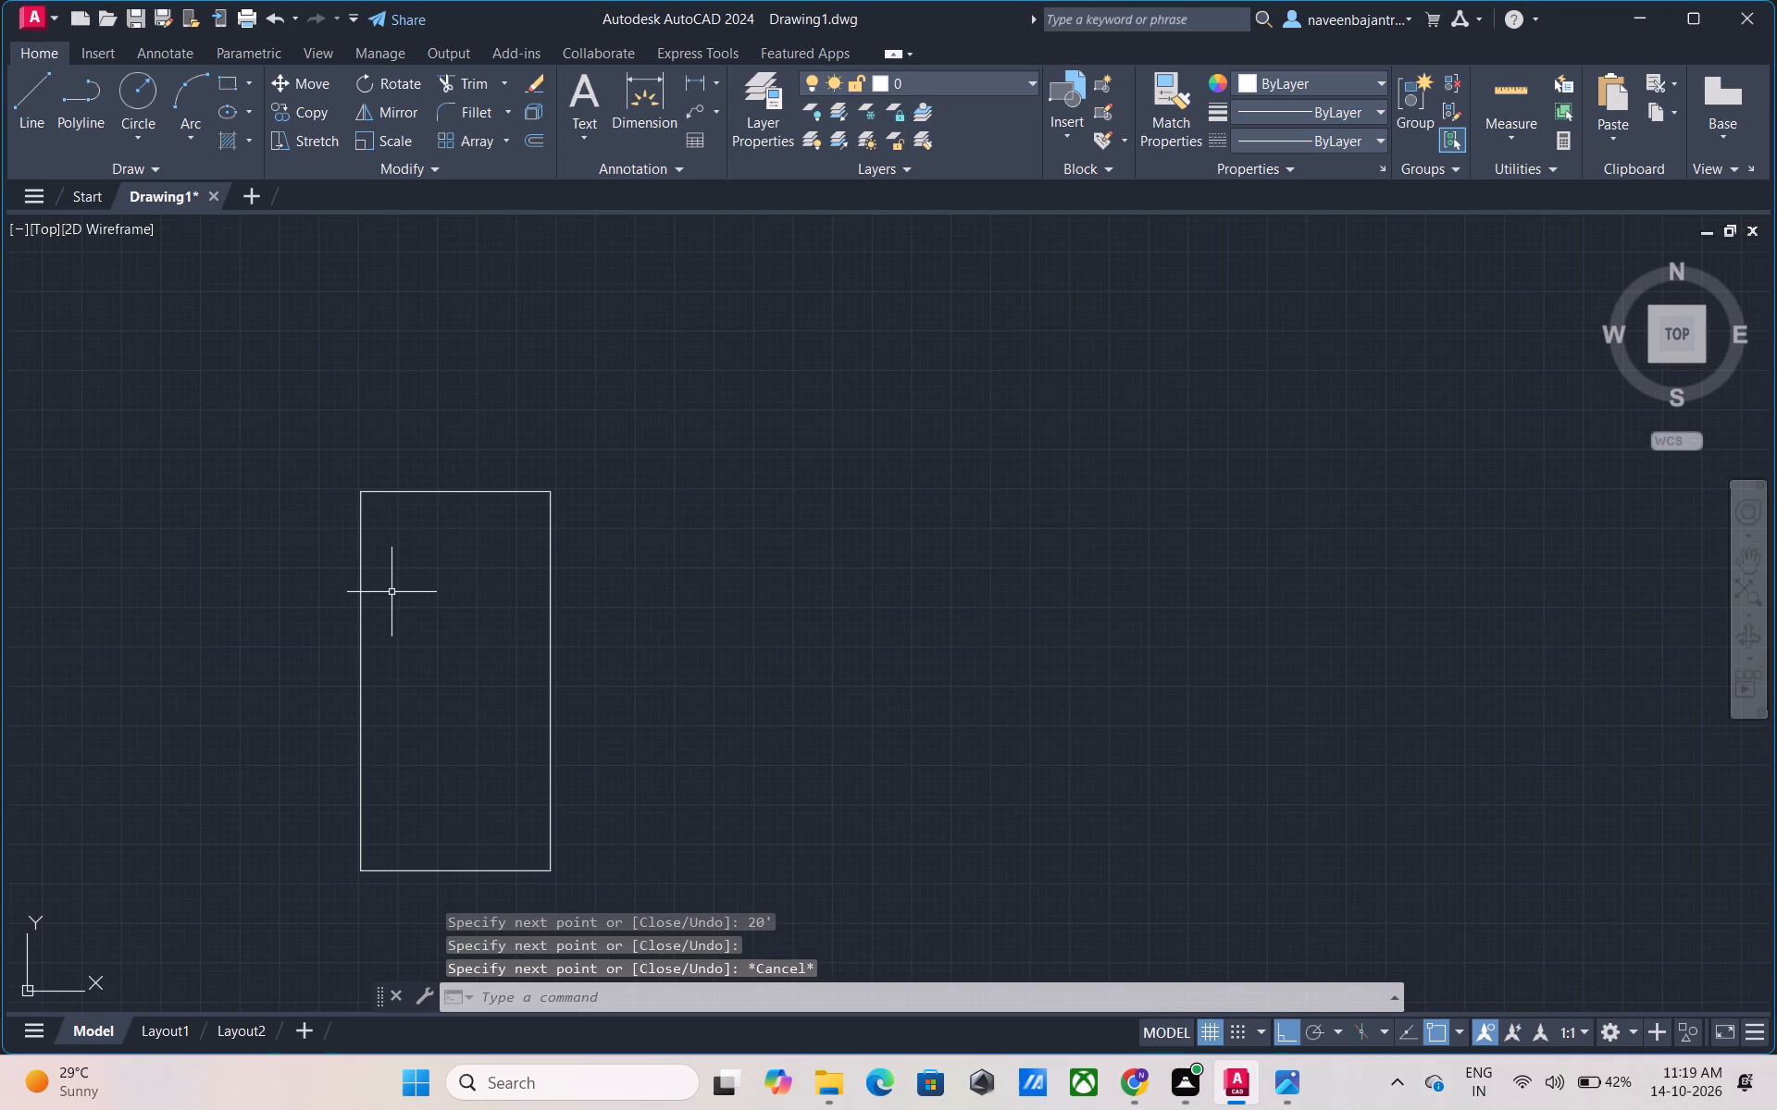
middle_drag(391, 592, 464, 498)
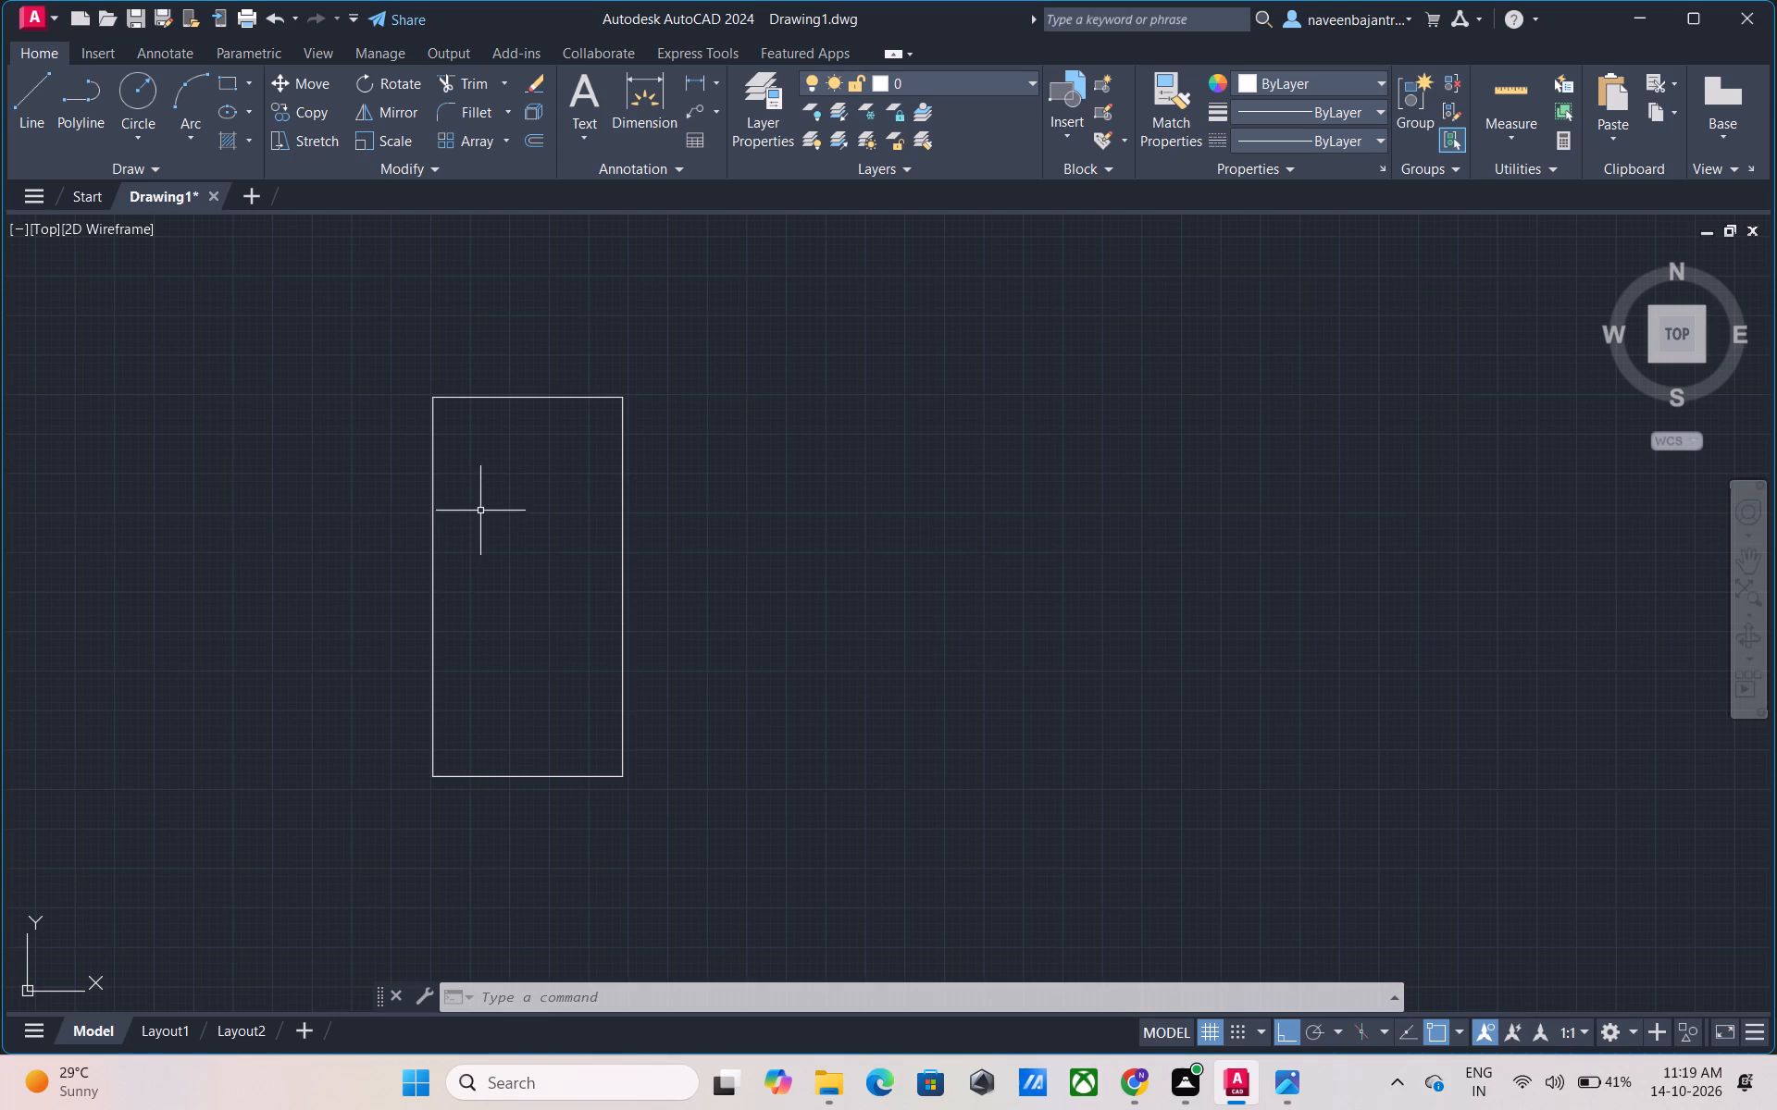
key(Escape)
key(o)
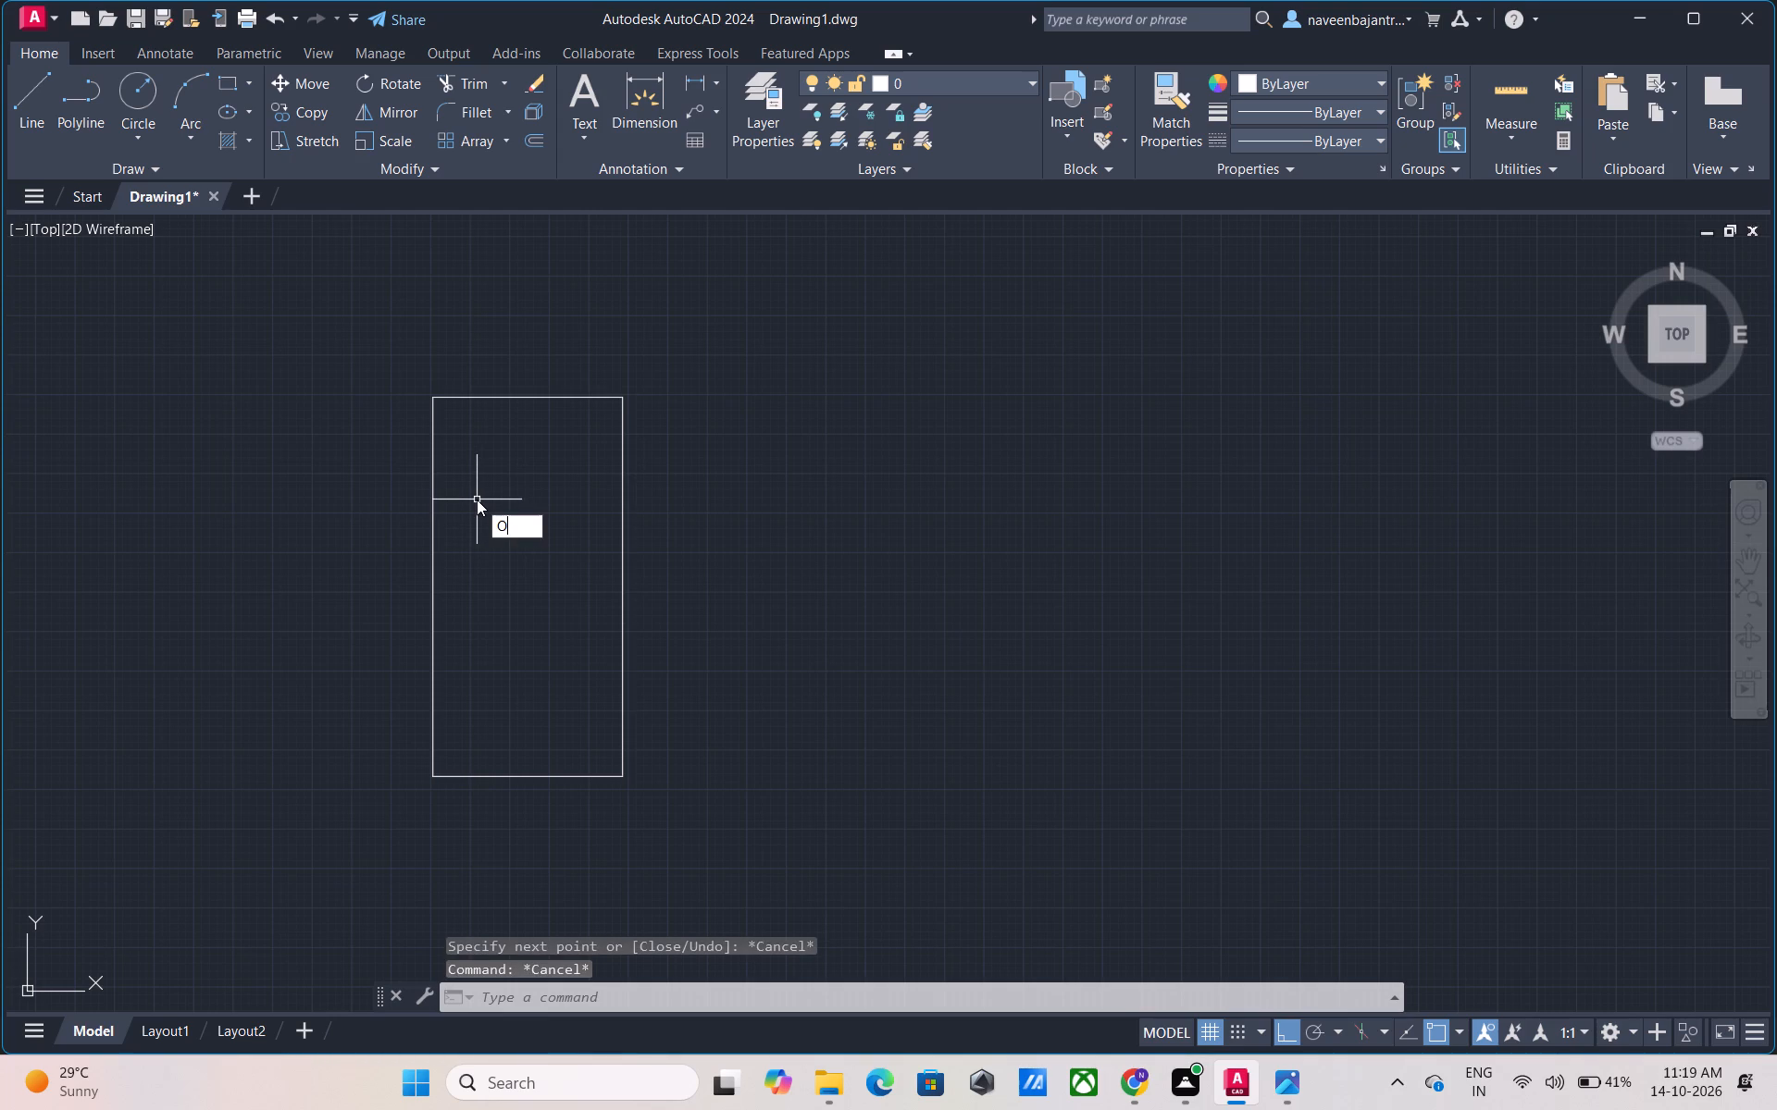
key(space)
text(9)
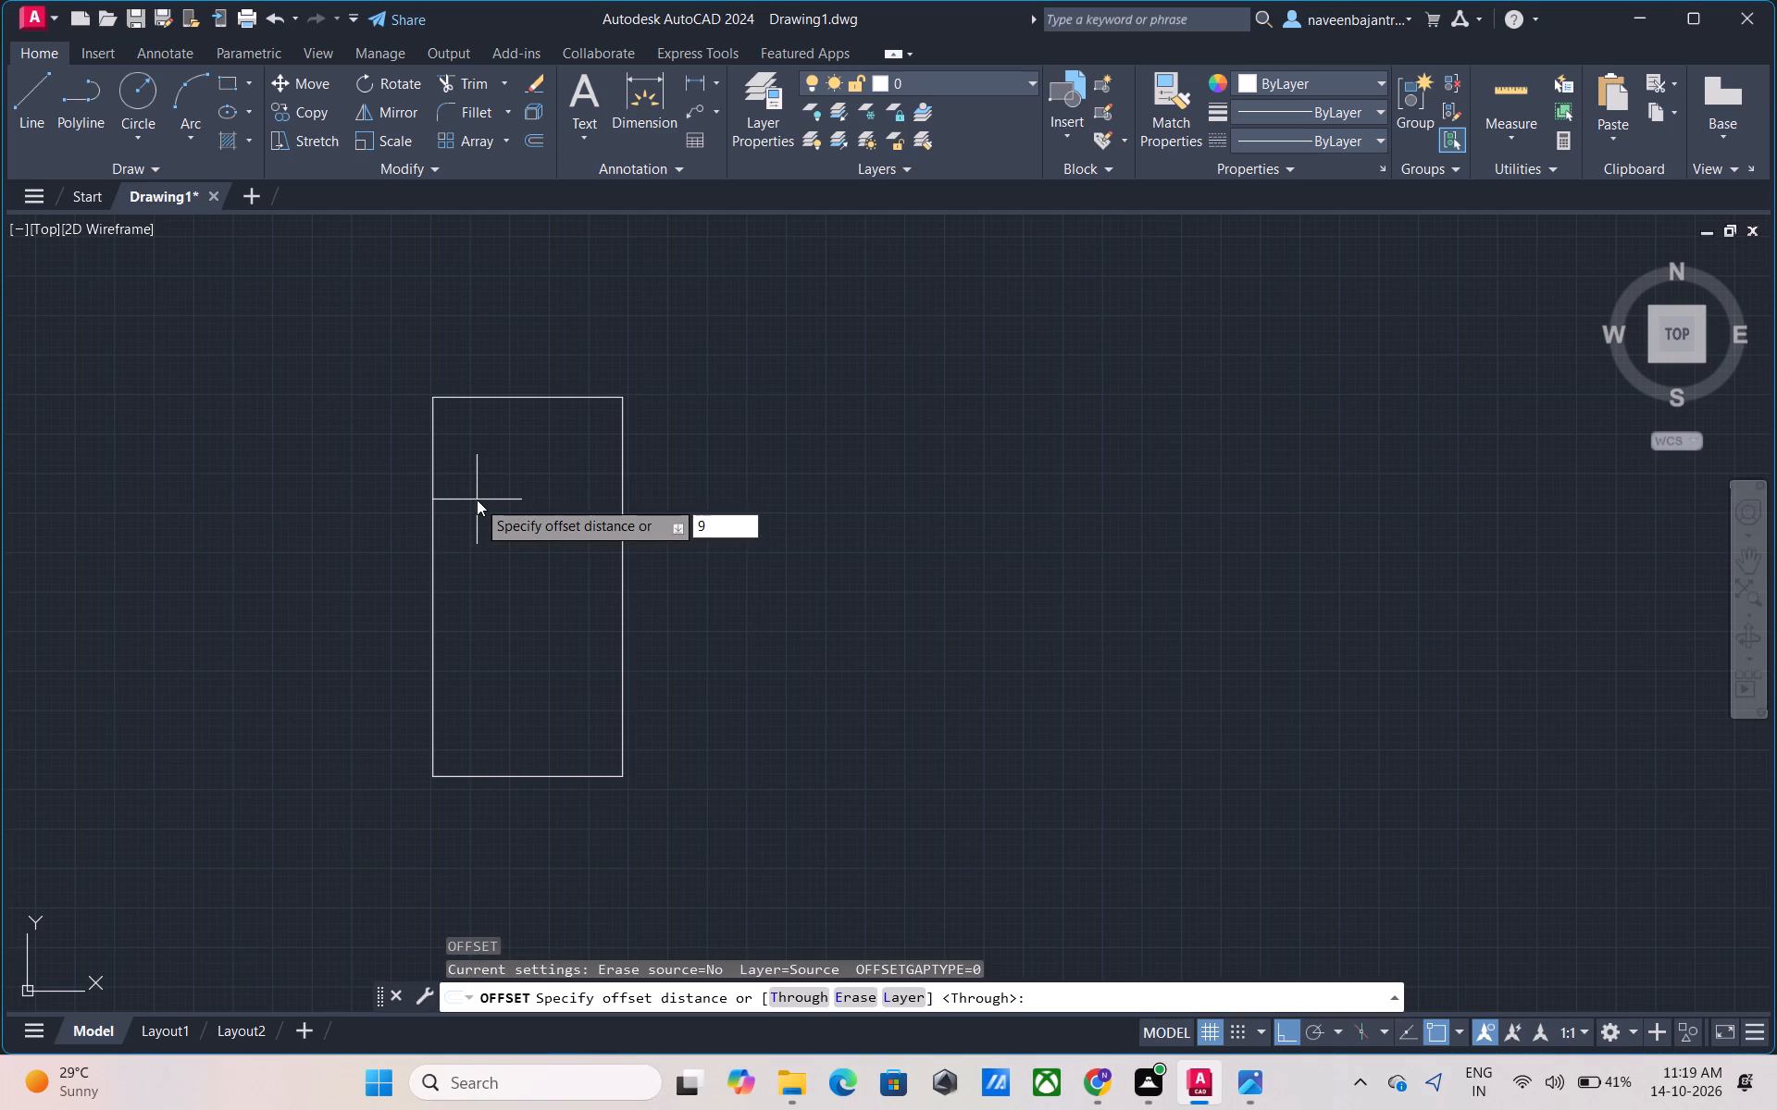
key(shift+quotedbl)
key(Return)
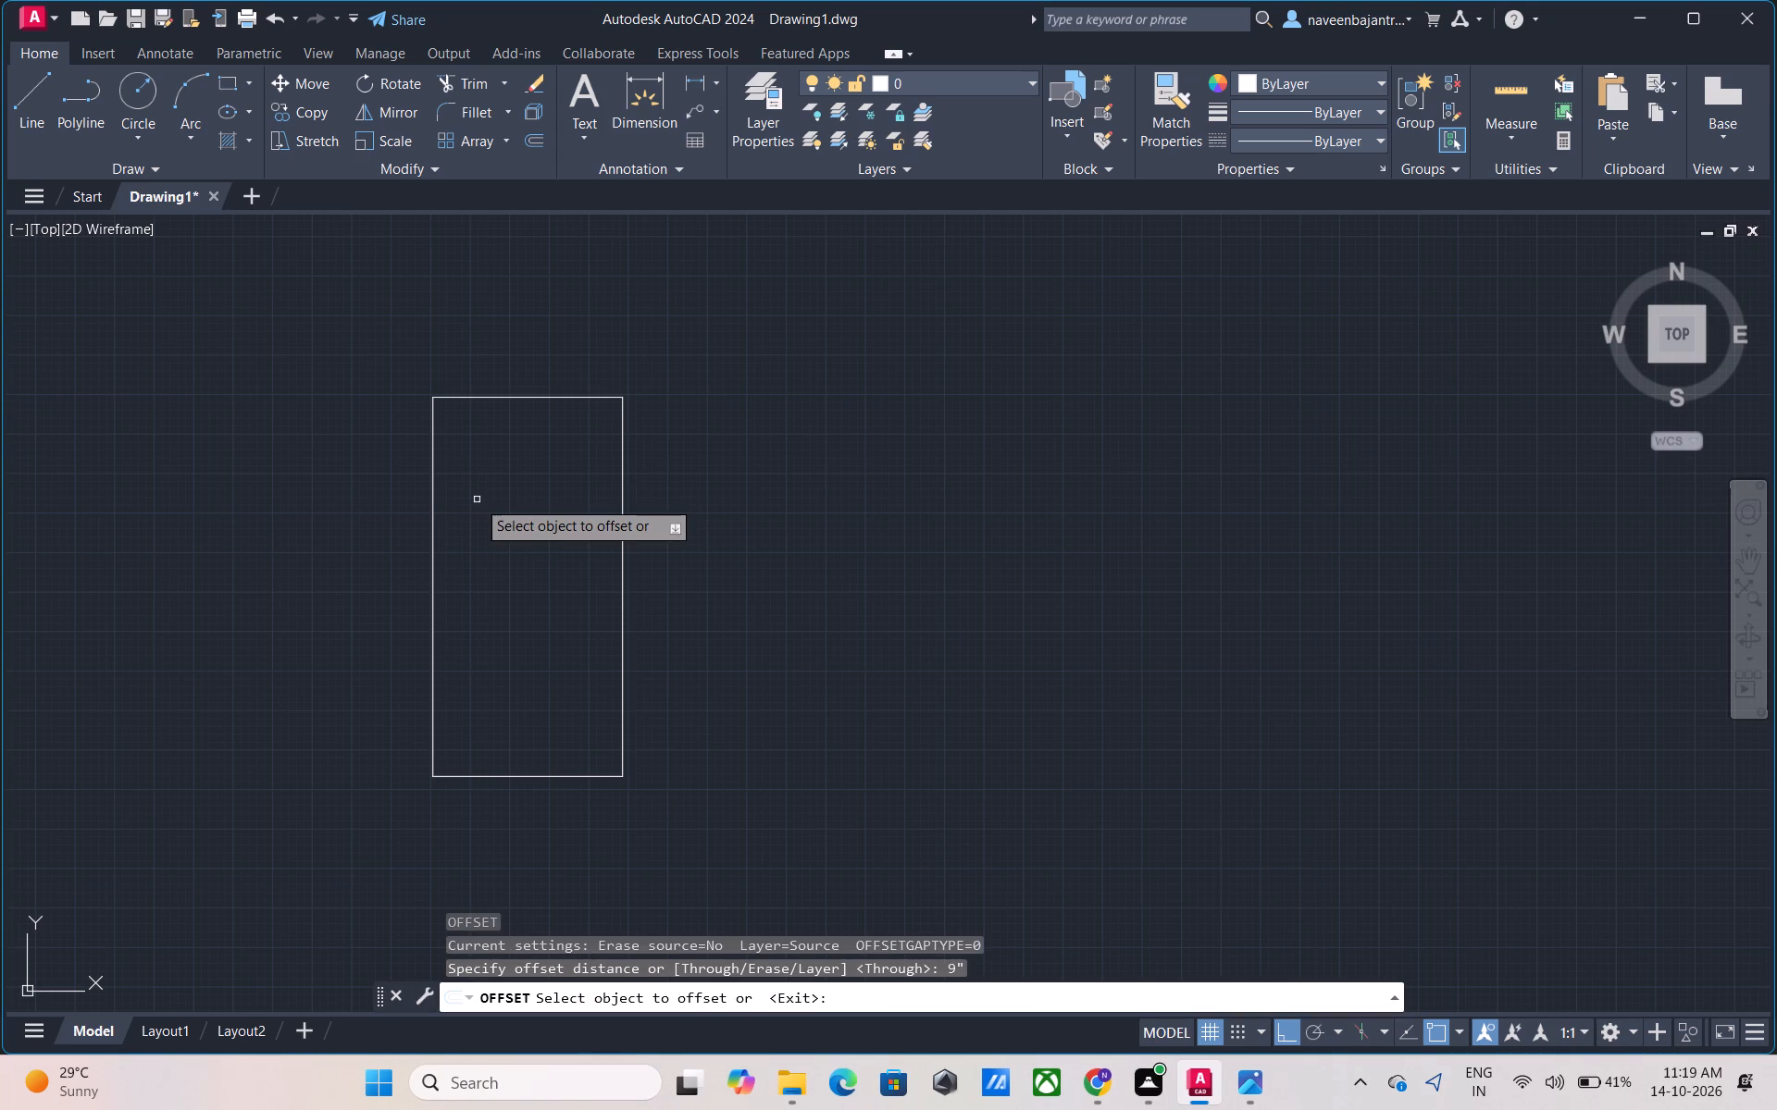
click(547, 397)
click(547, 428)
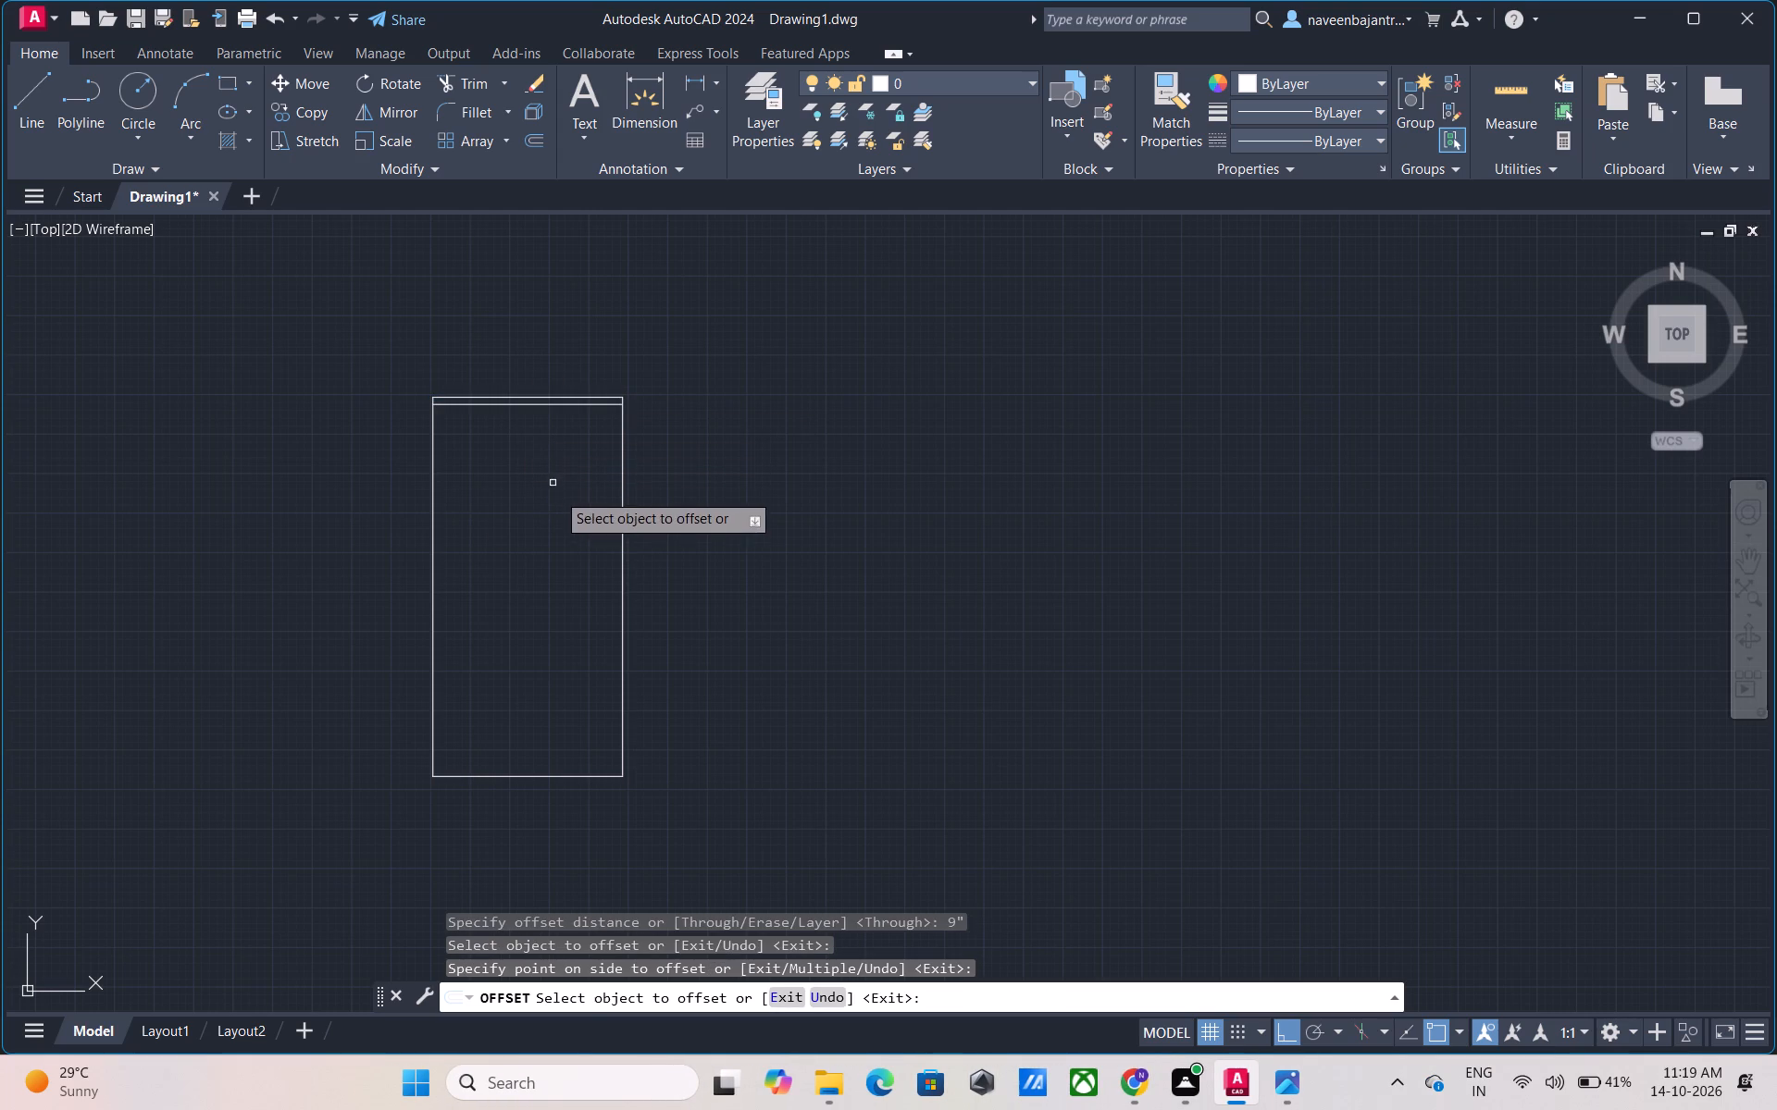
click(620, 535)
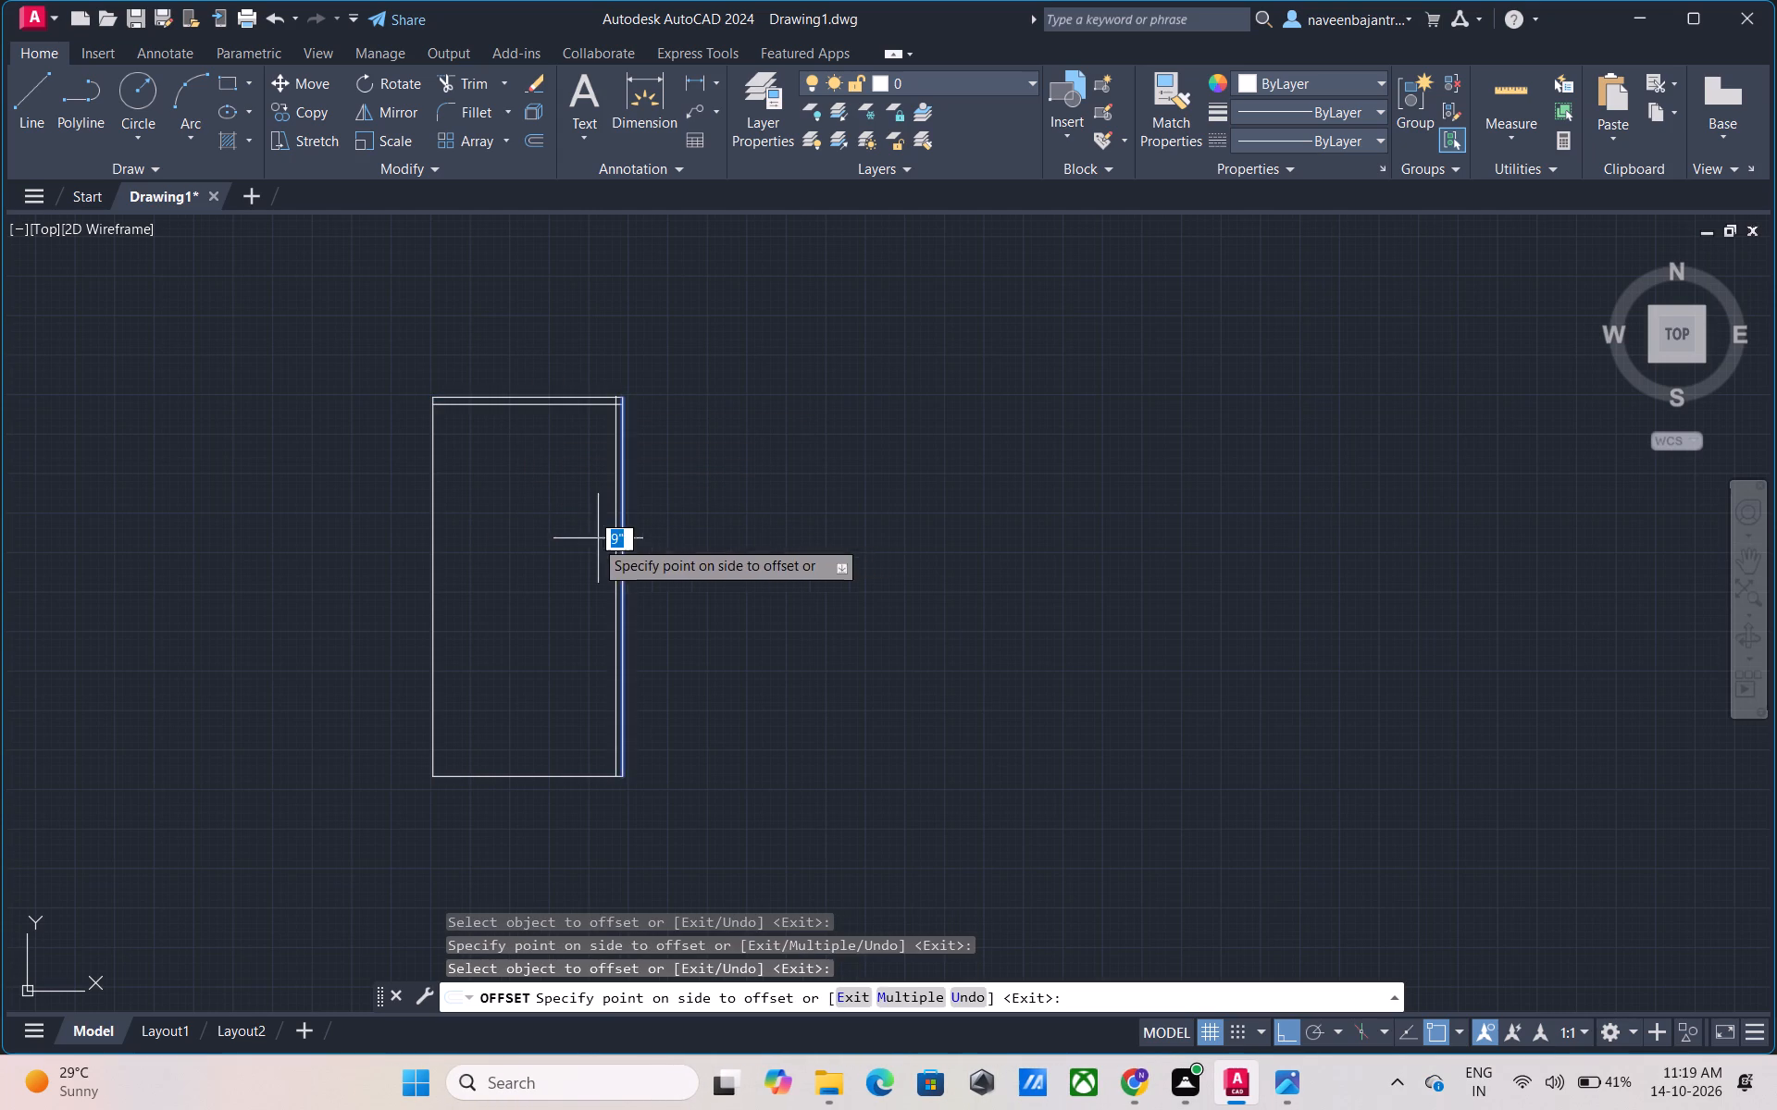
click(580, 541)
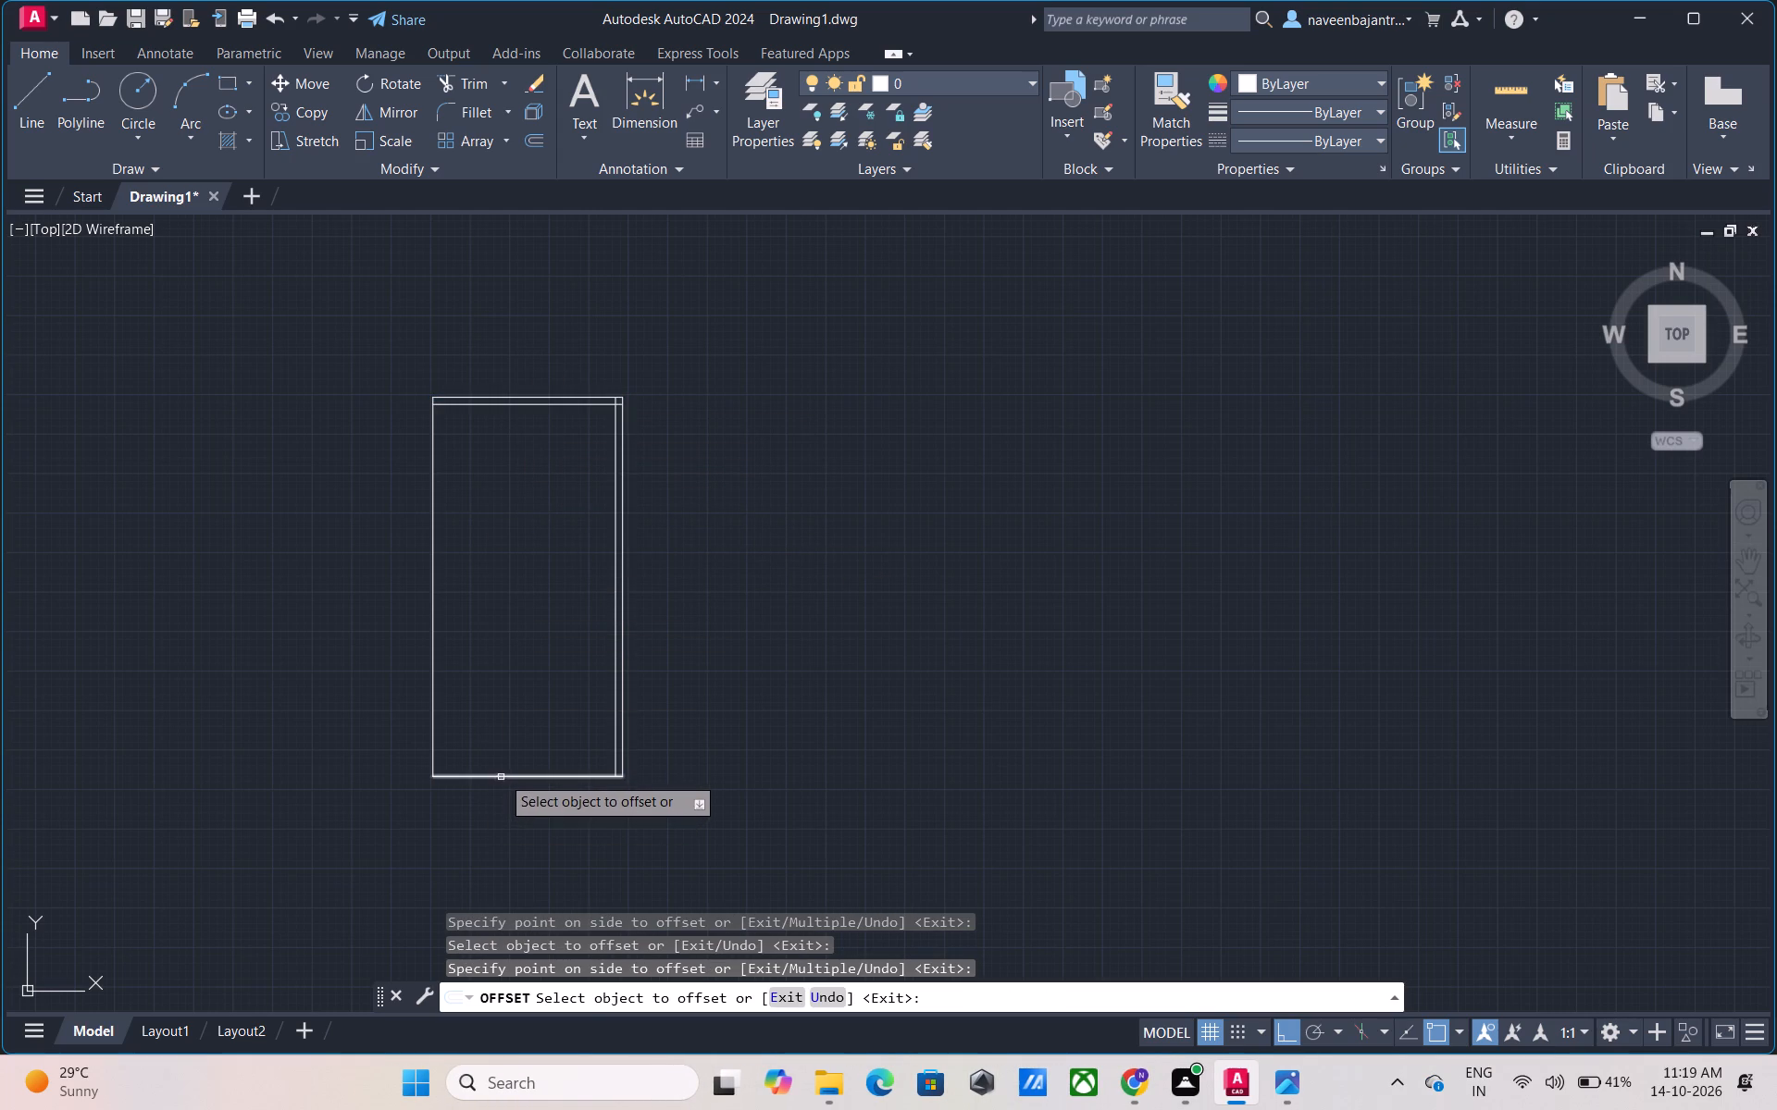
click(501, 775)
click(512, 745)
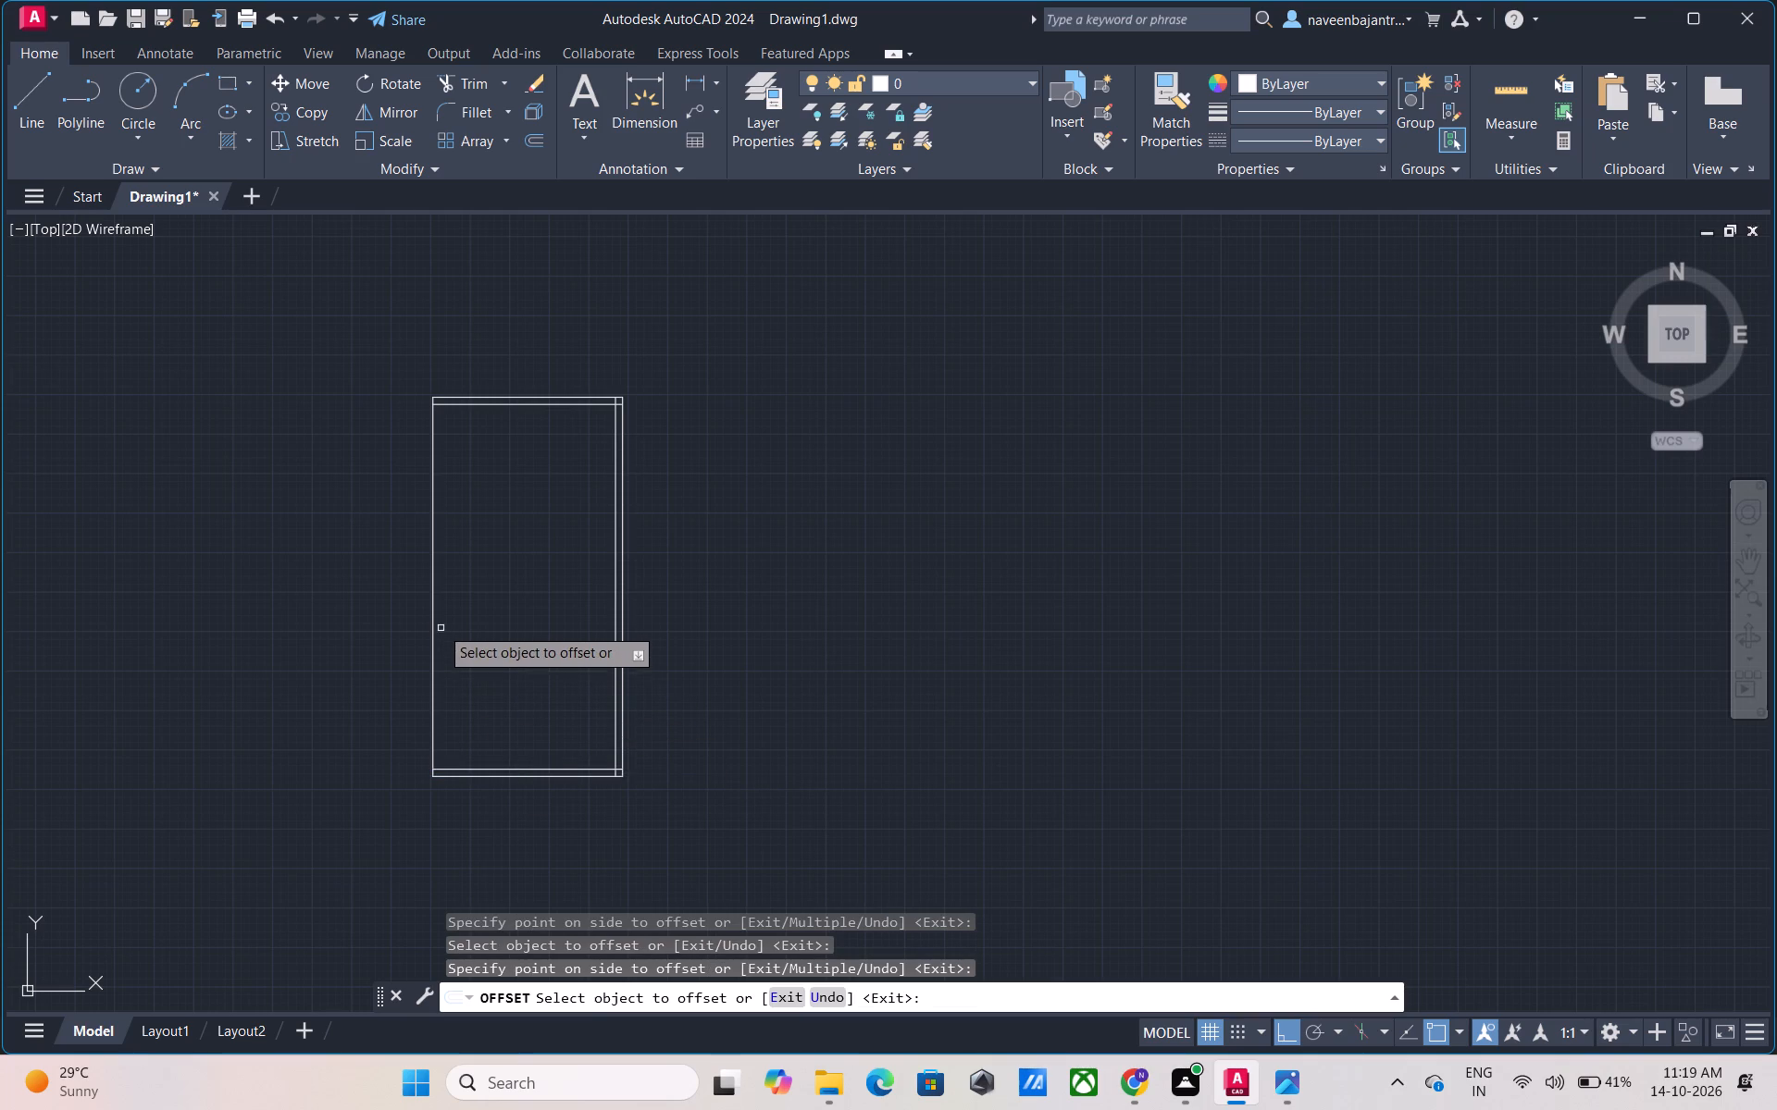
click(434, 606)
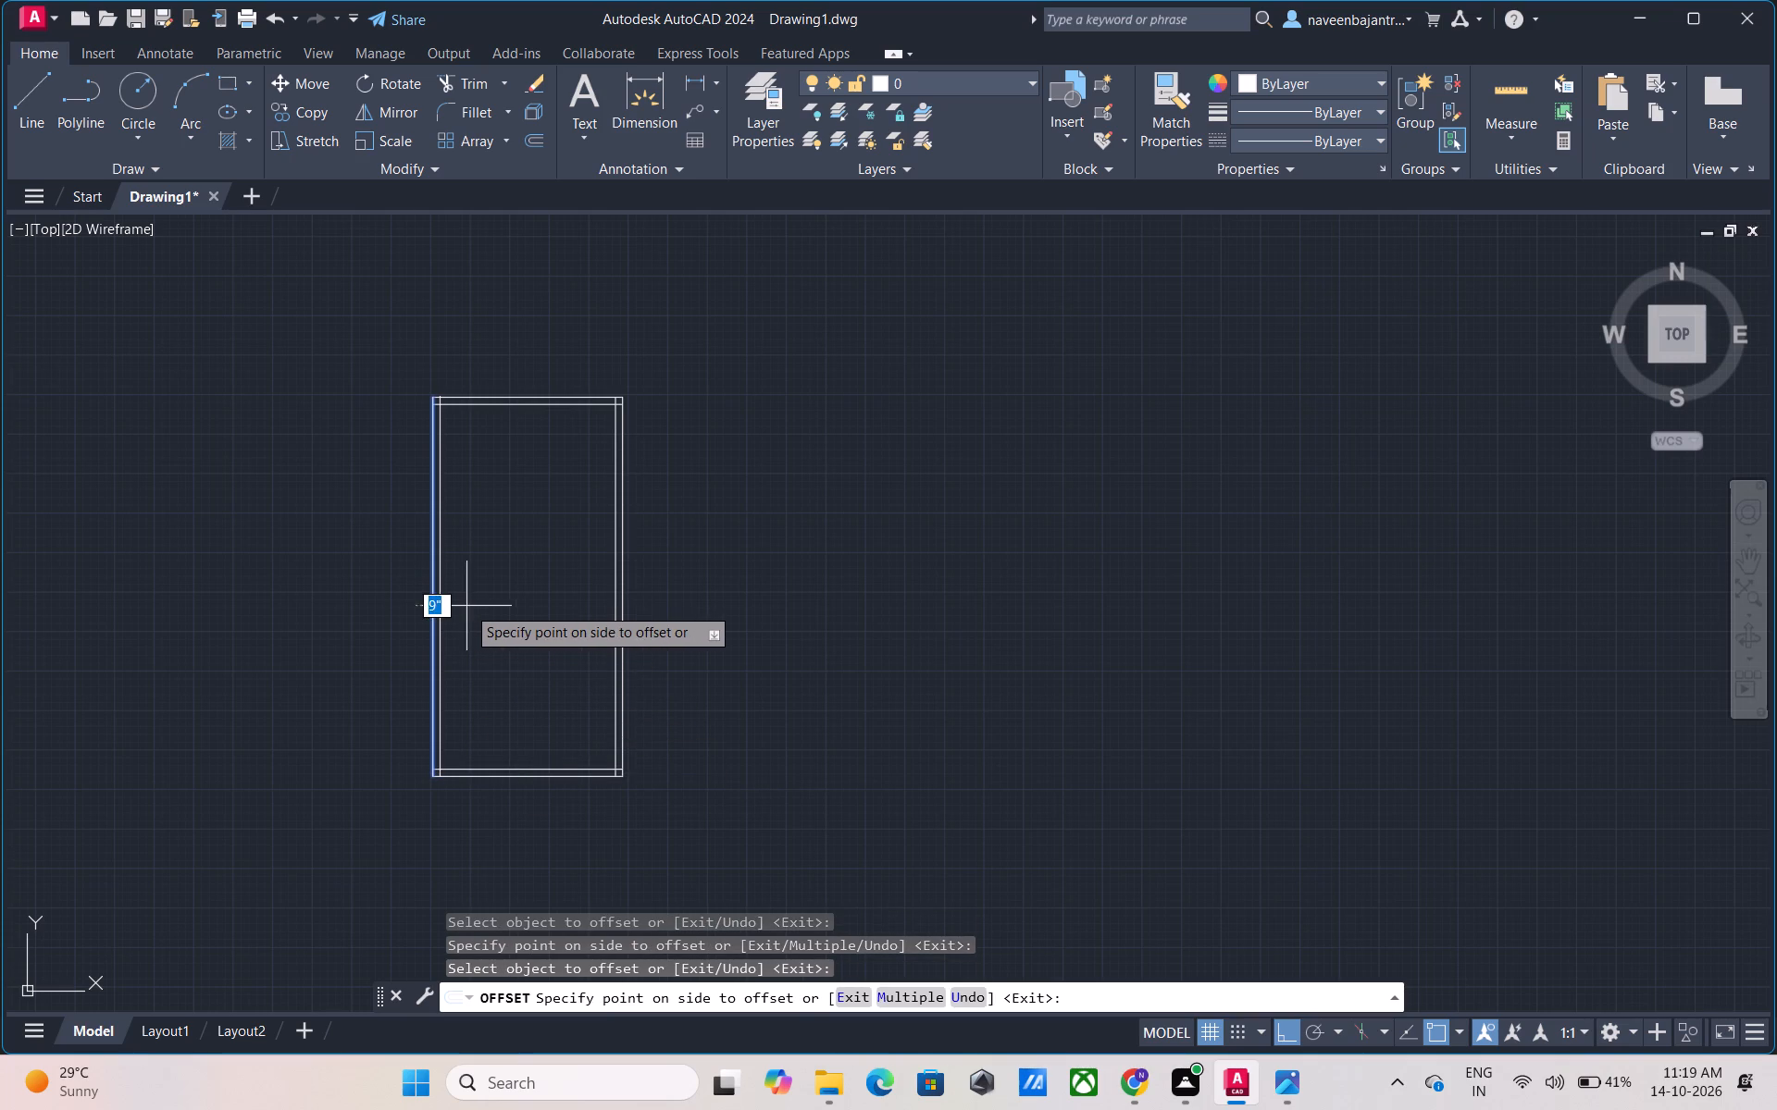
click(467, 606)
key(Escape)
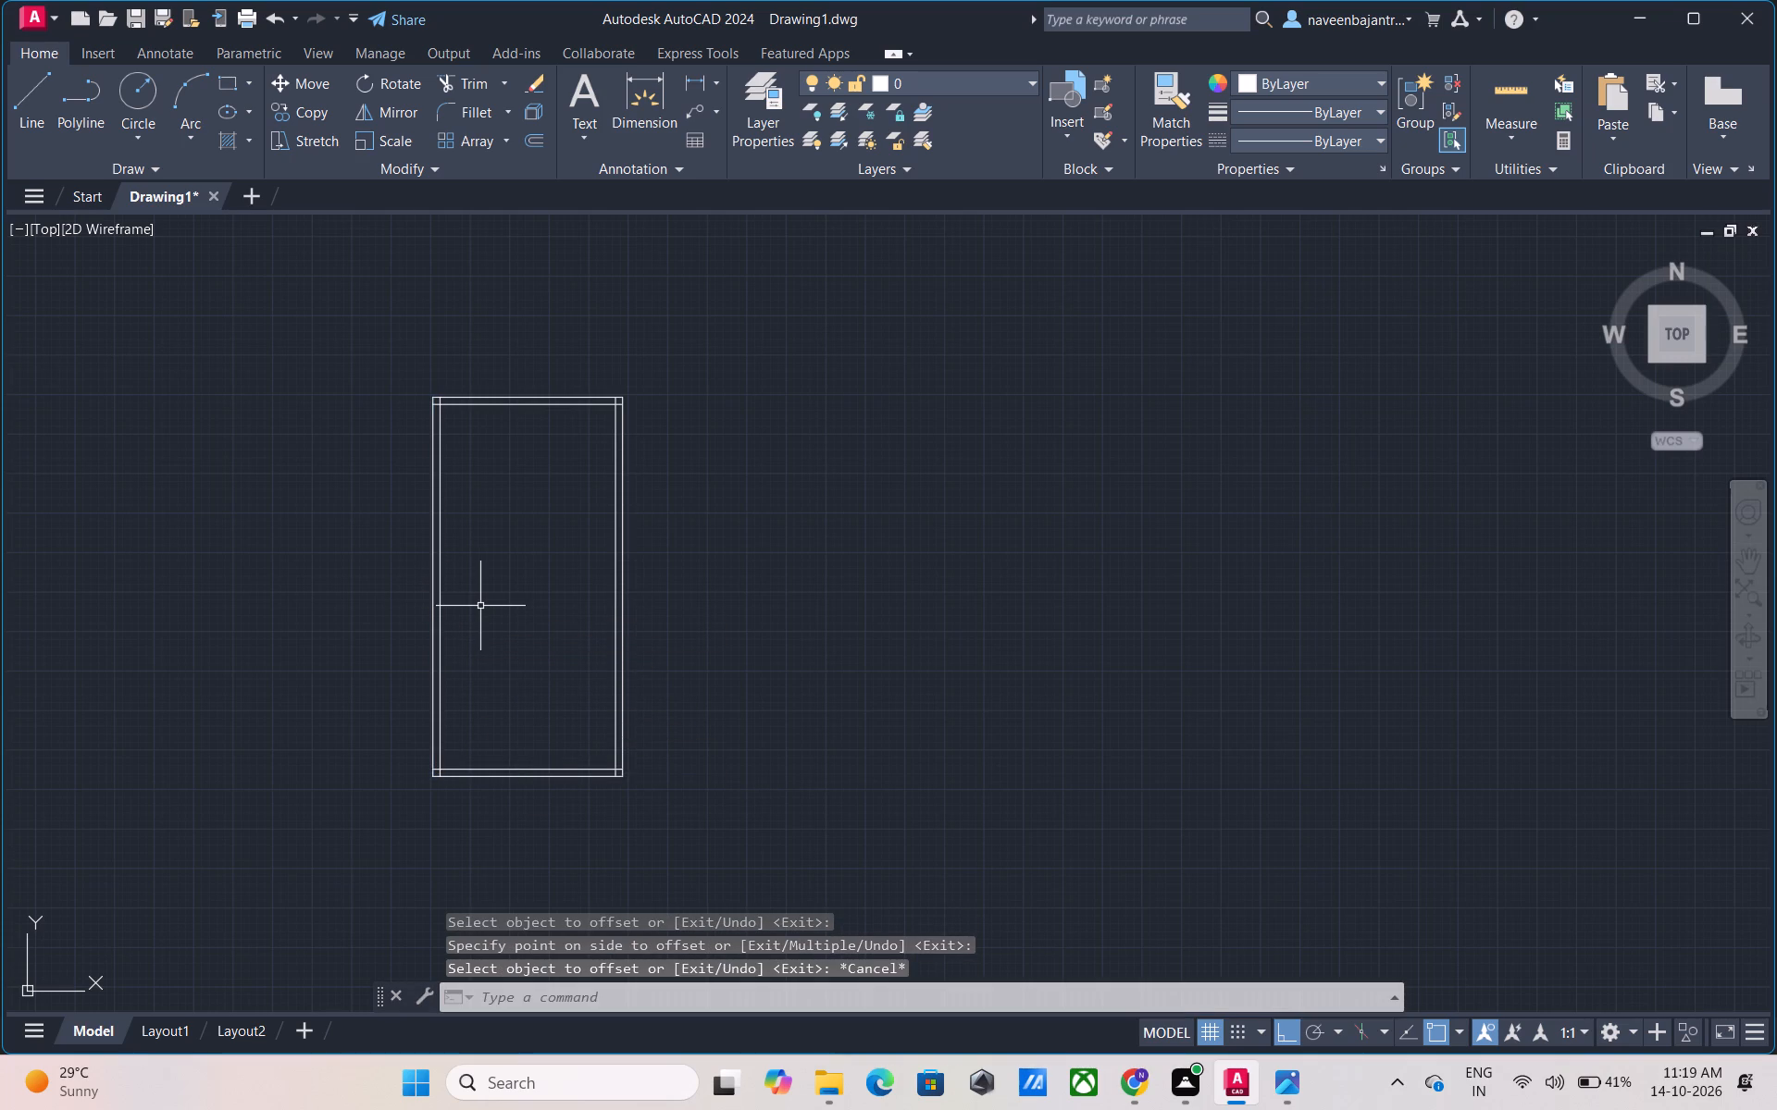
Trim the overlapping ends of the inner wall lines at the plan's two upper corners.
key(t)
text(R)
key(space)
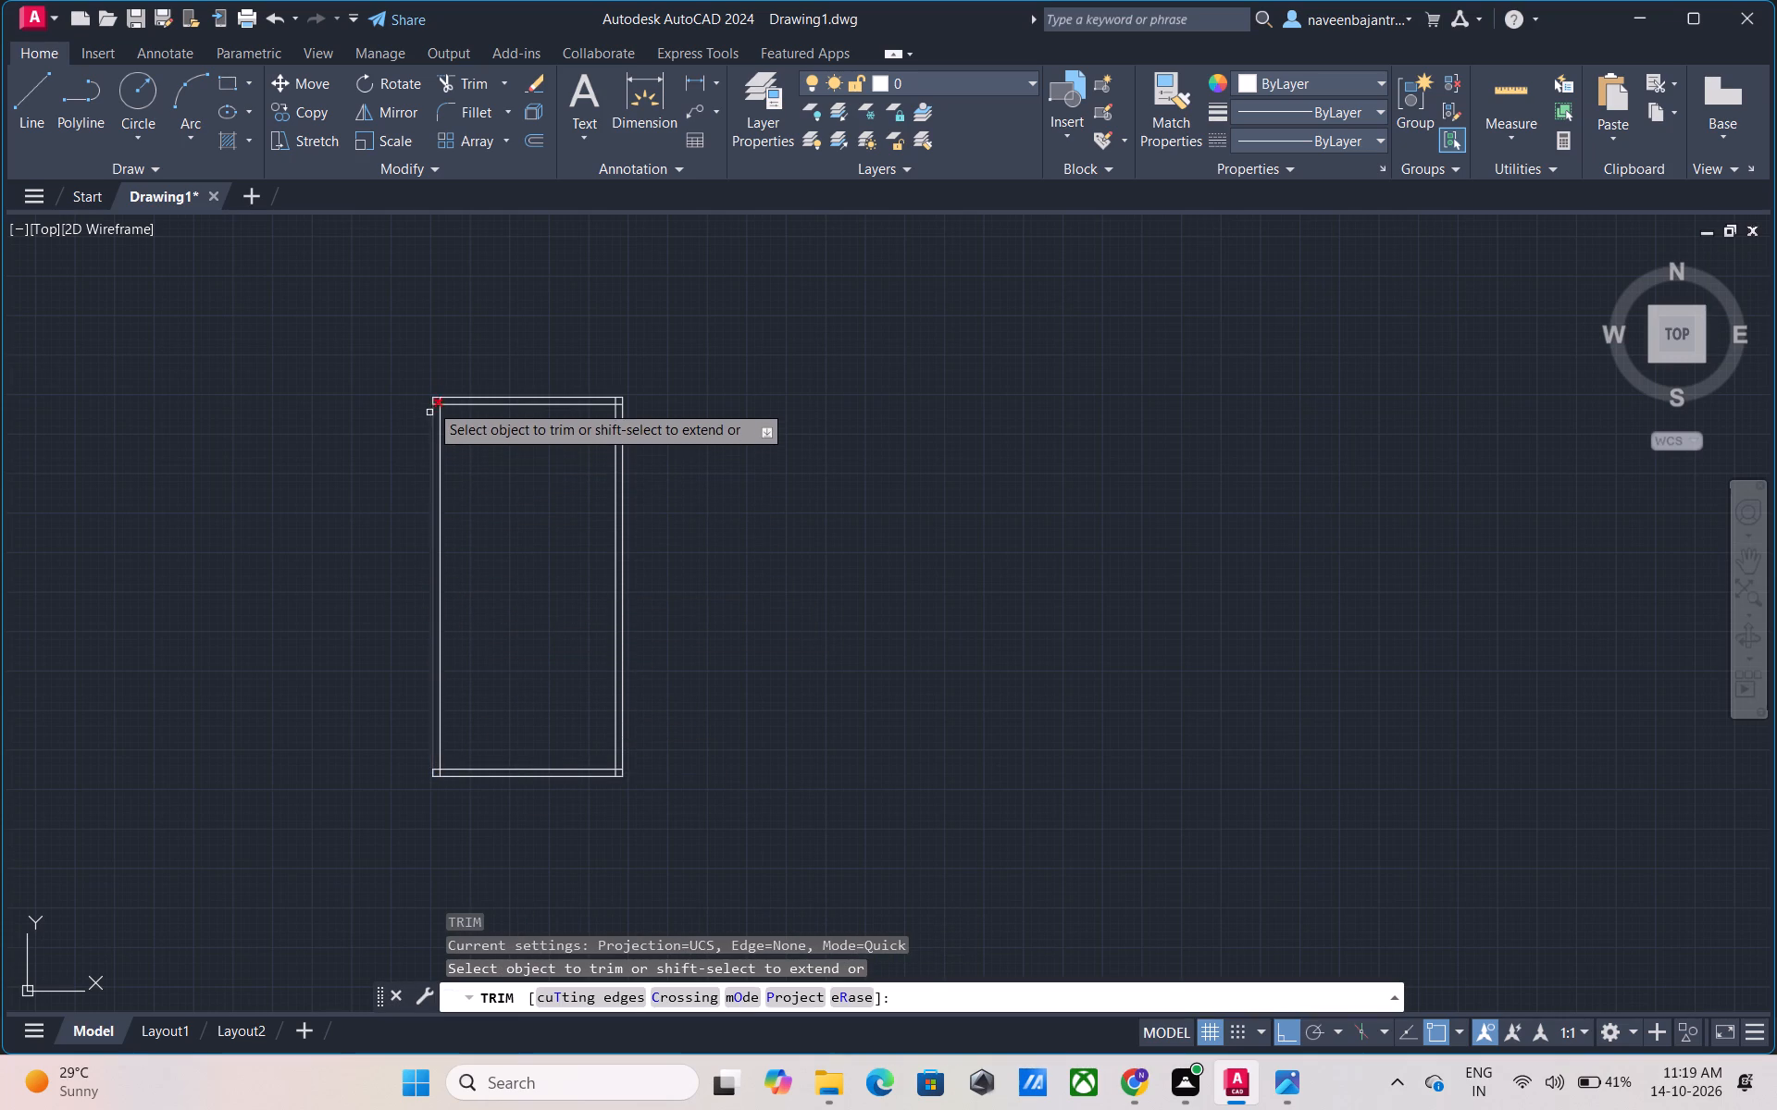
scroll(429, 398, up, 5)
click(456, 458)
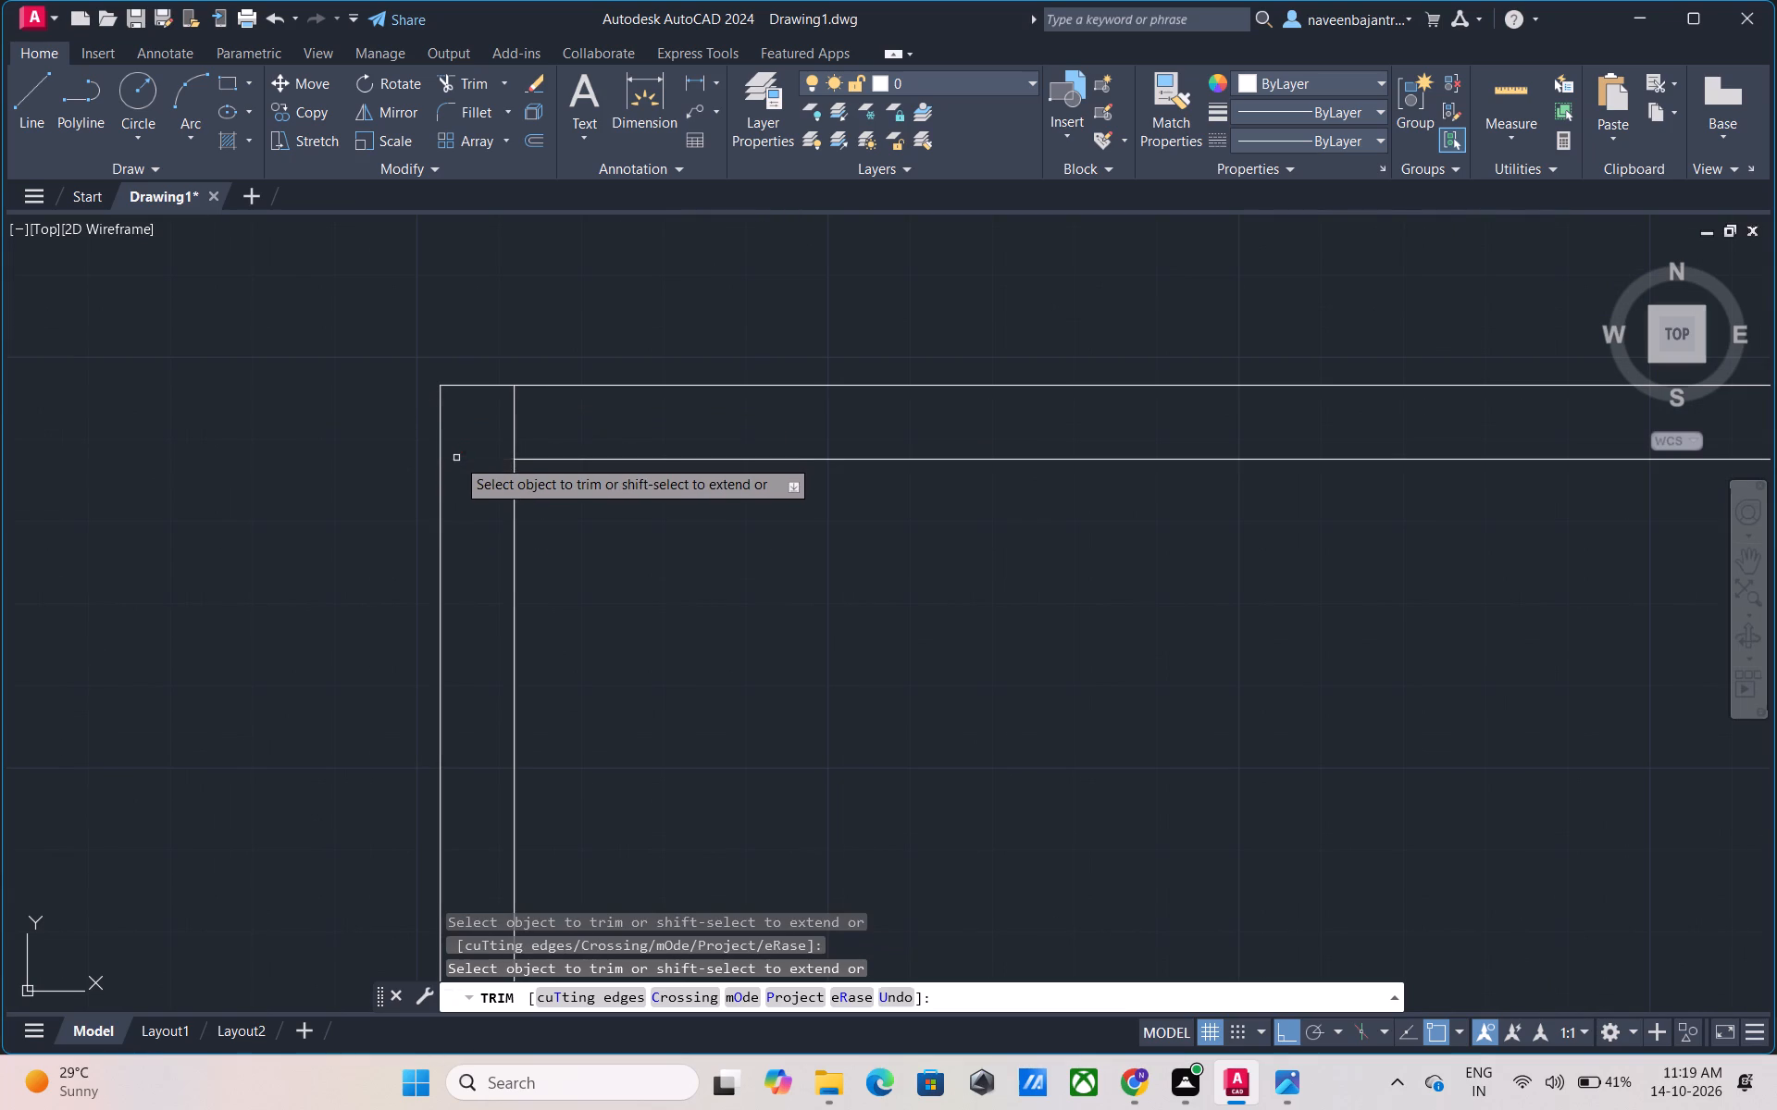
click(515, 432)
scroll(515, 432, down, 4)
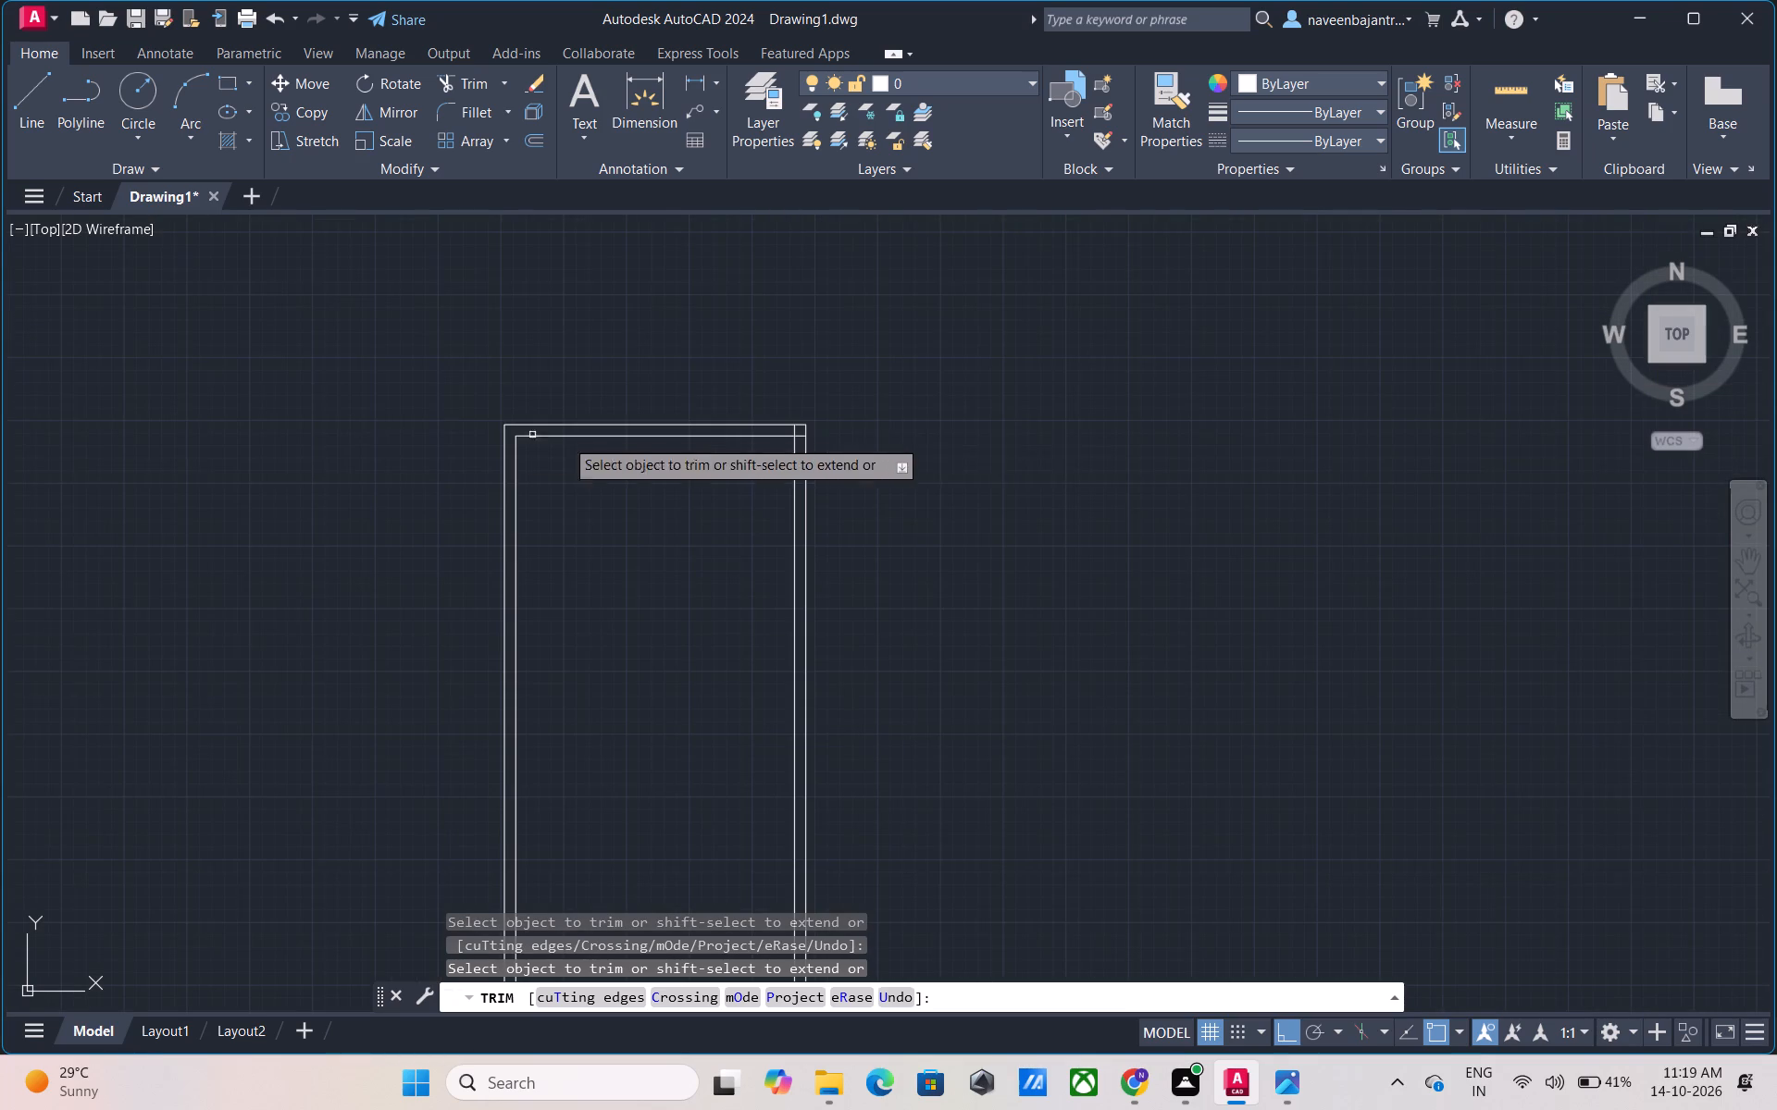
scroll(809, 430, up, 5)
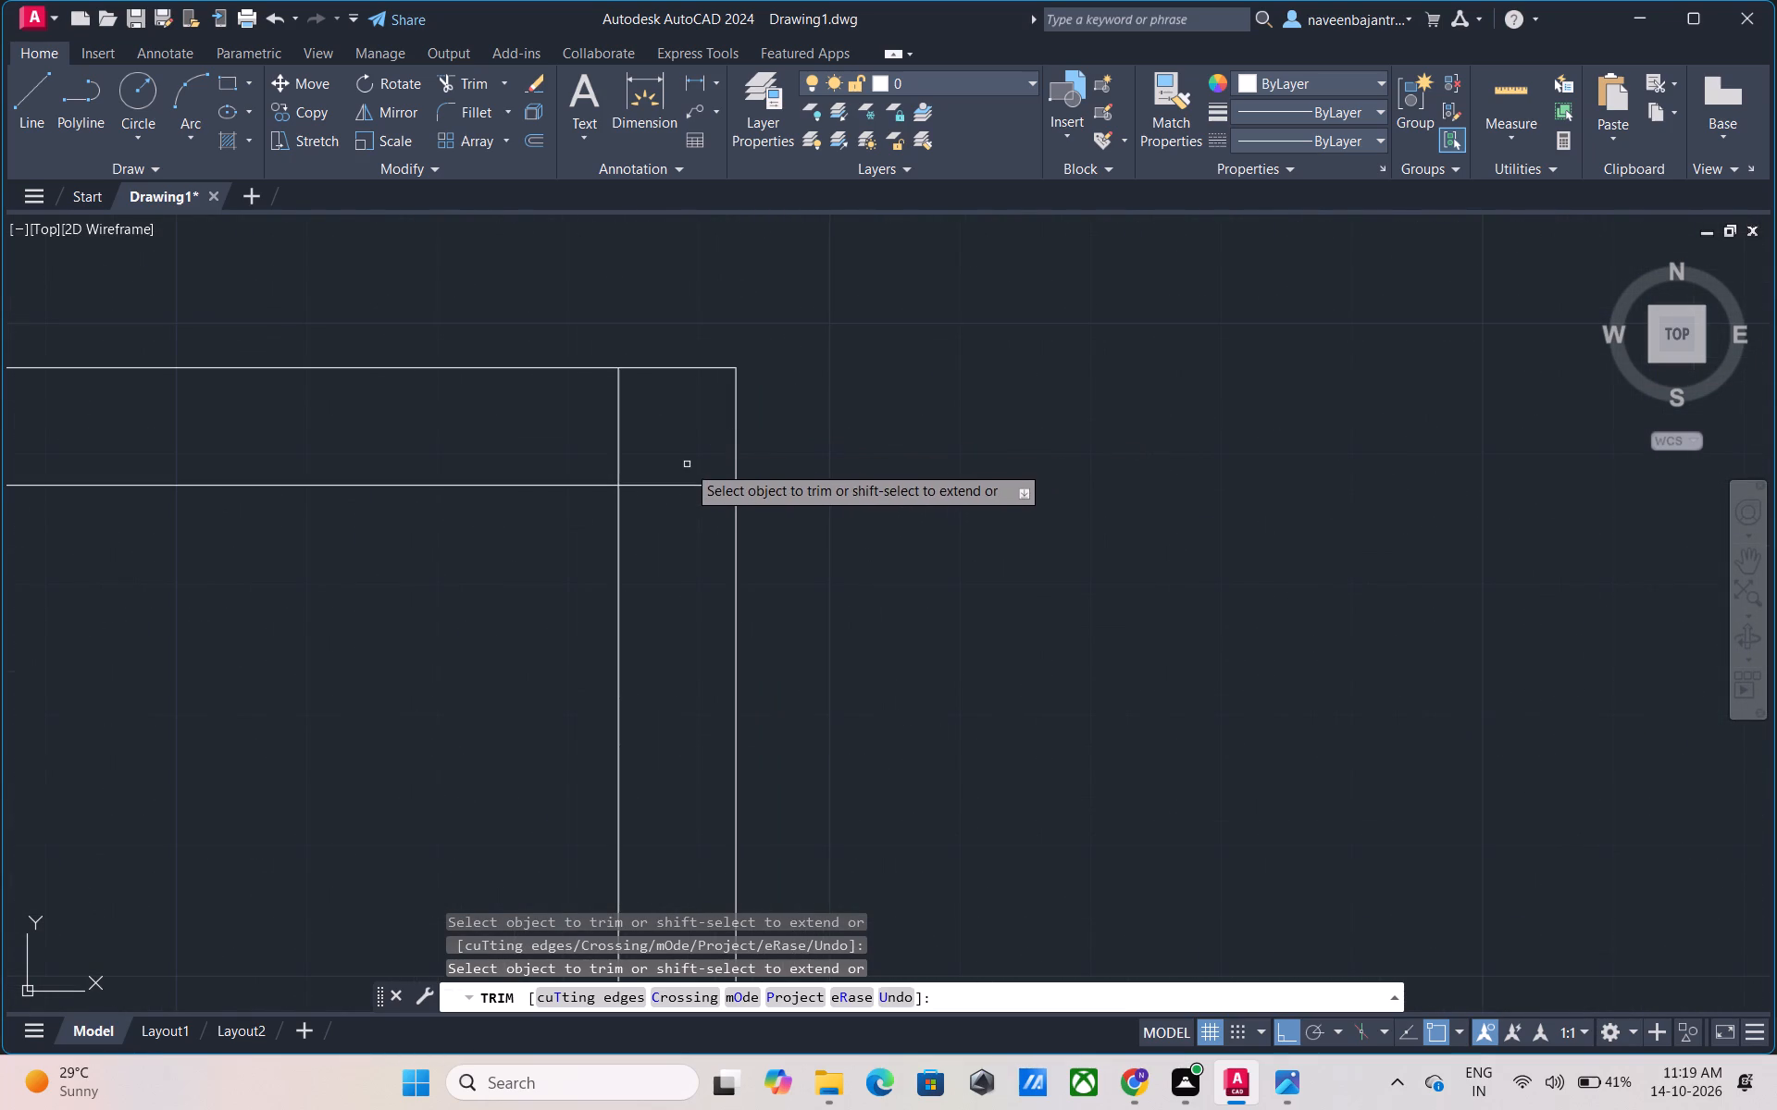
click(688, 488)
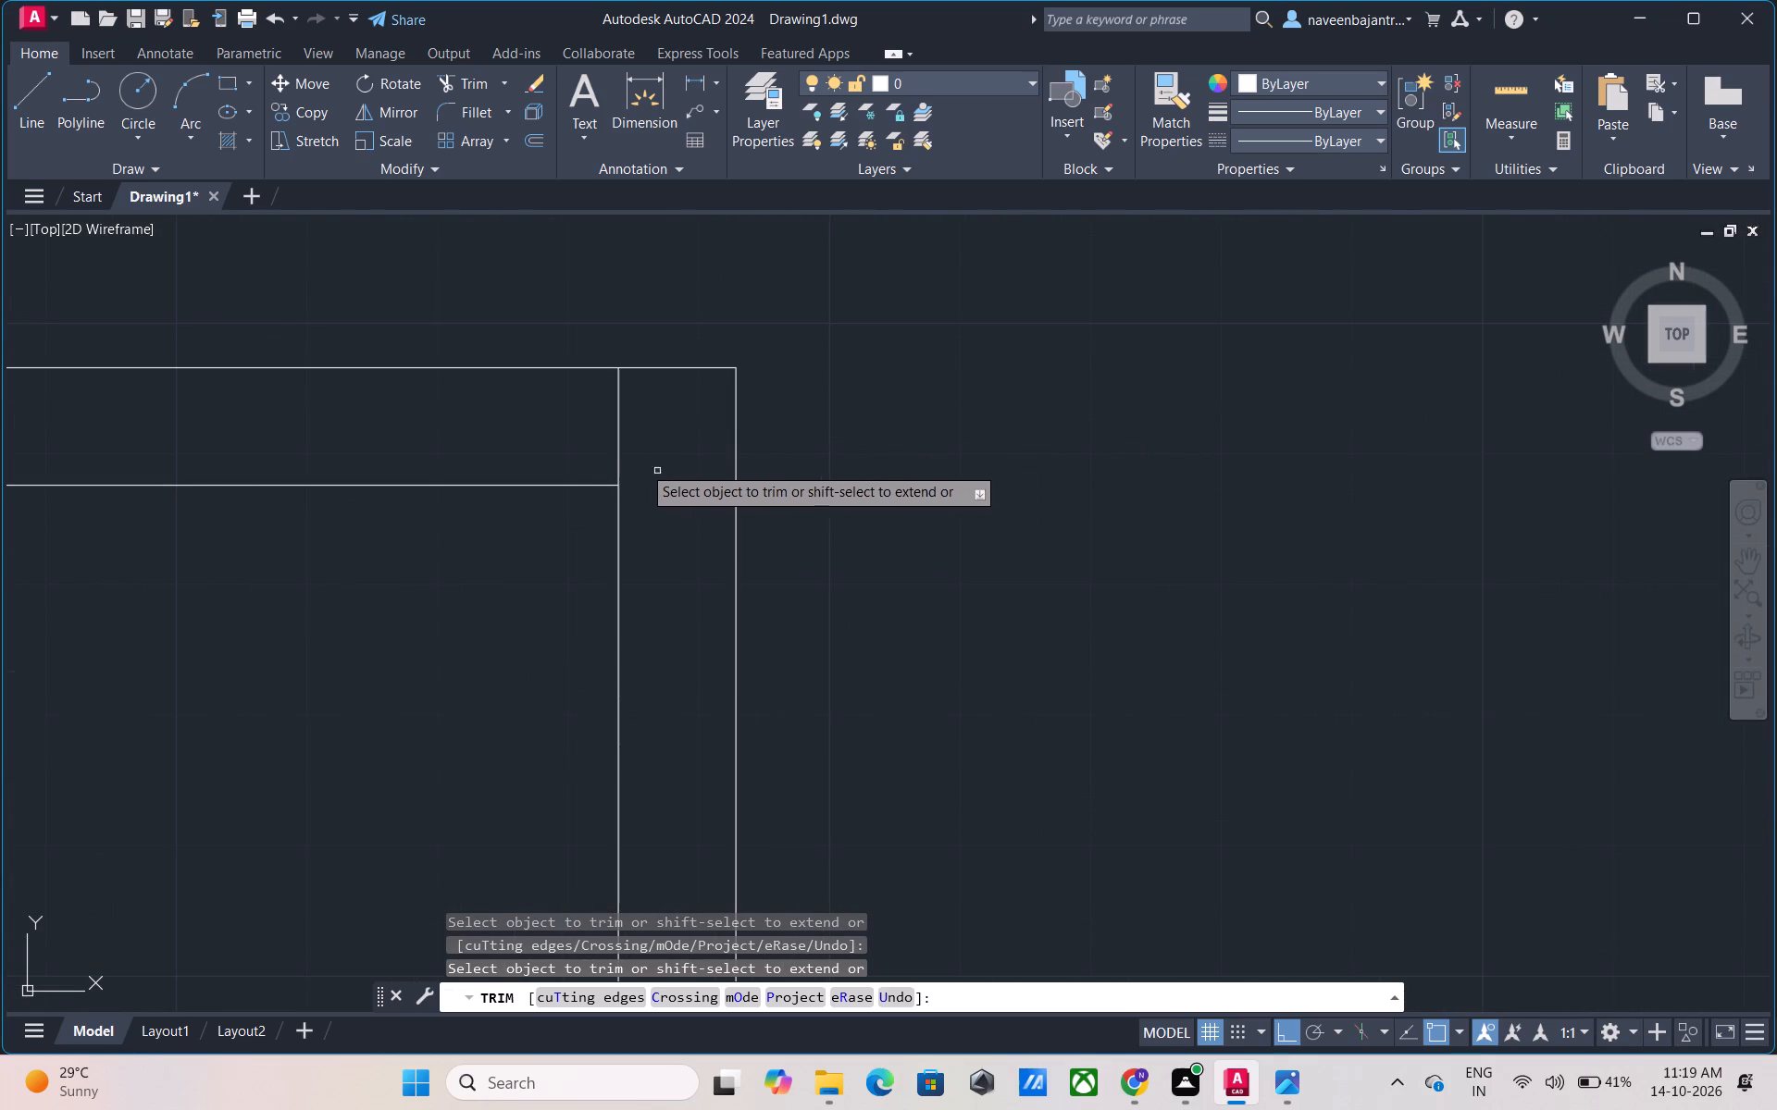
click(616, 441)
scroll(616, 441, down, 6)
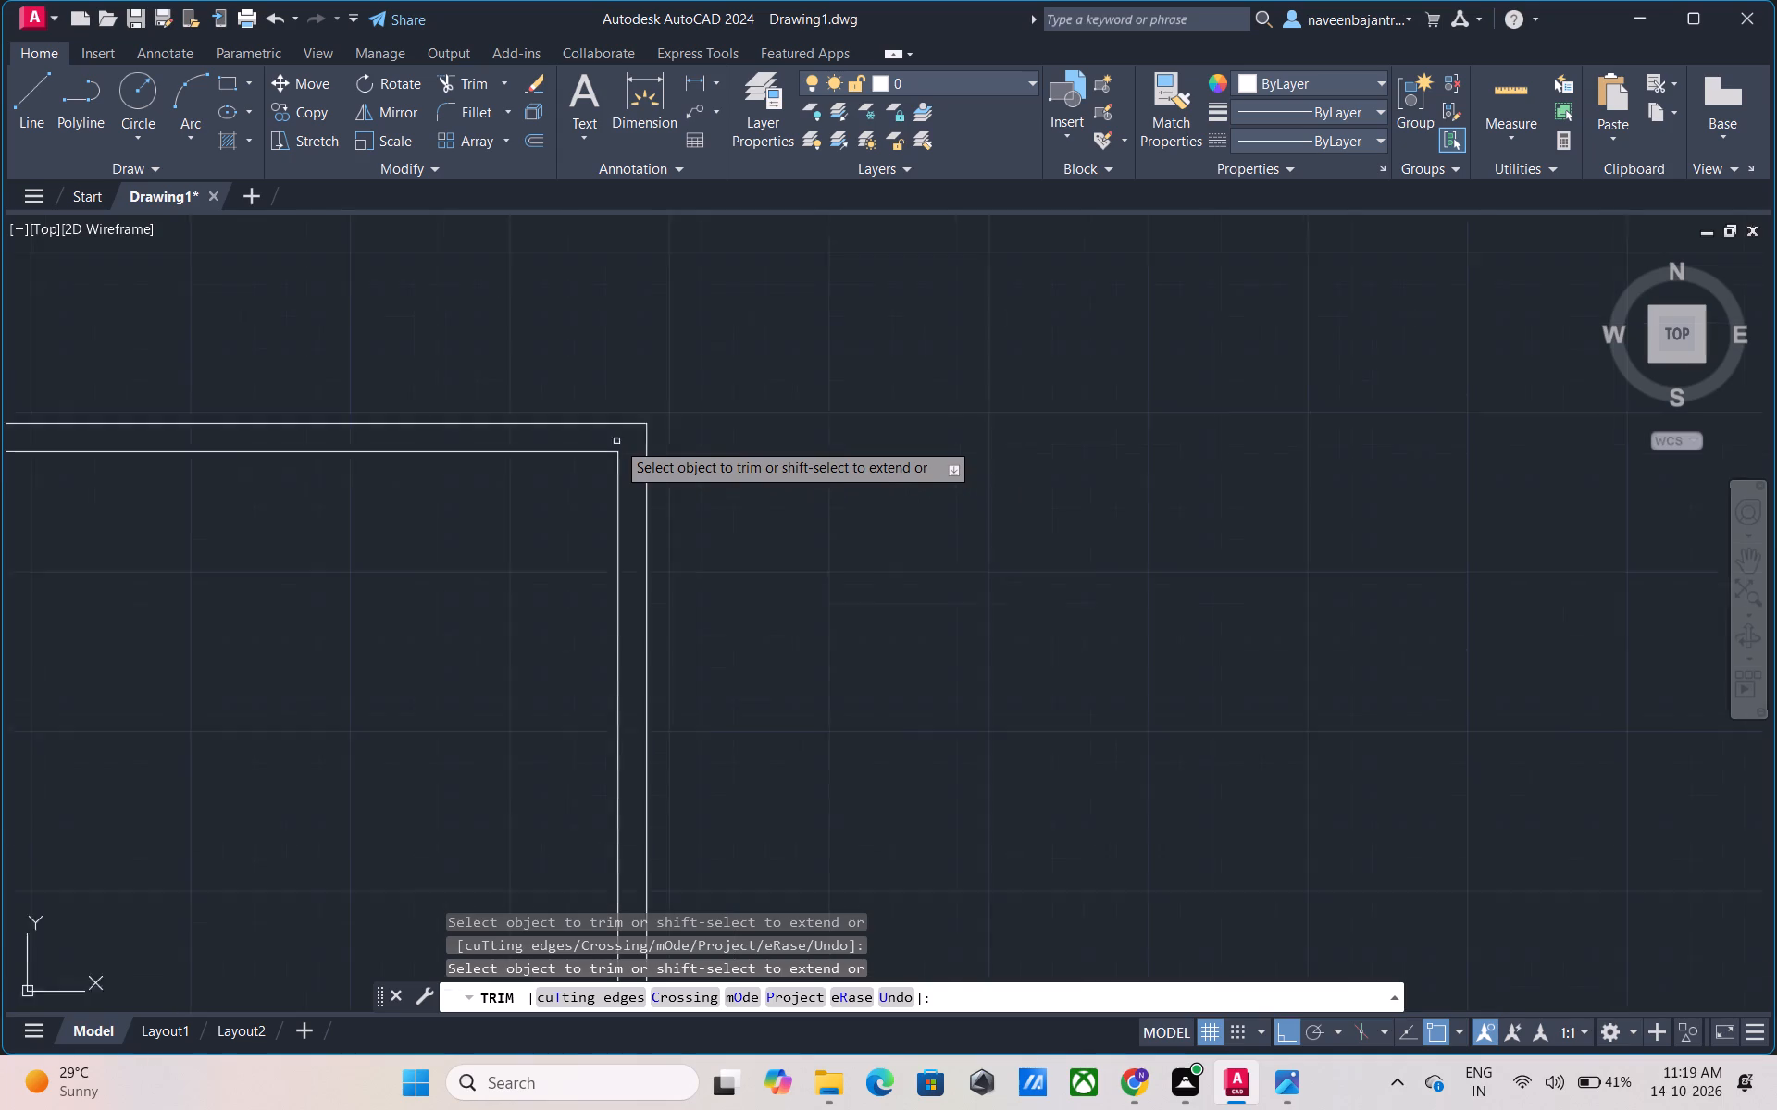
Trim the overlapping ends of the inner wall lines at the plan's two lower corners and end the Trim command.
scroll(616, 441, down, 3)
scroll(607, 600, up, 6)
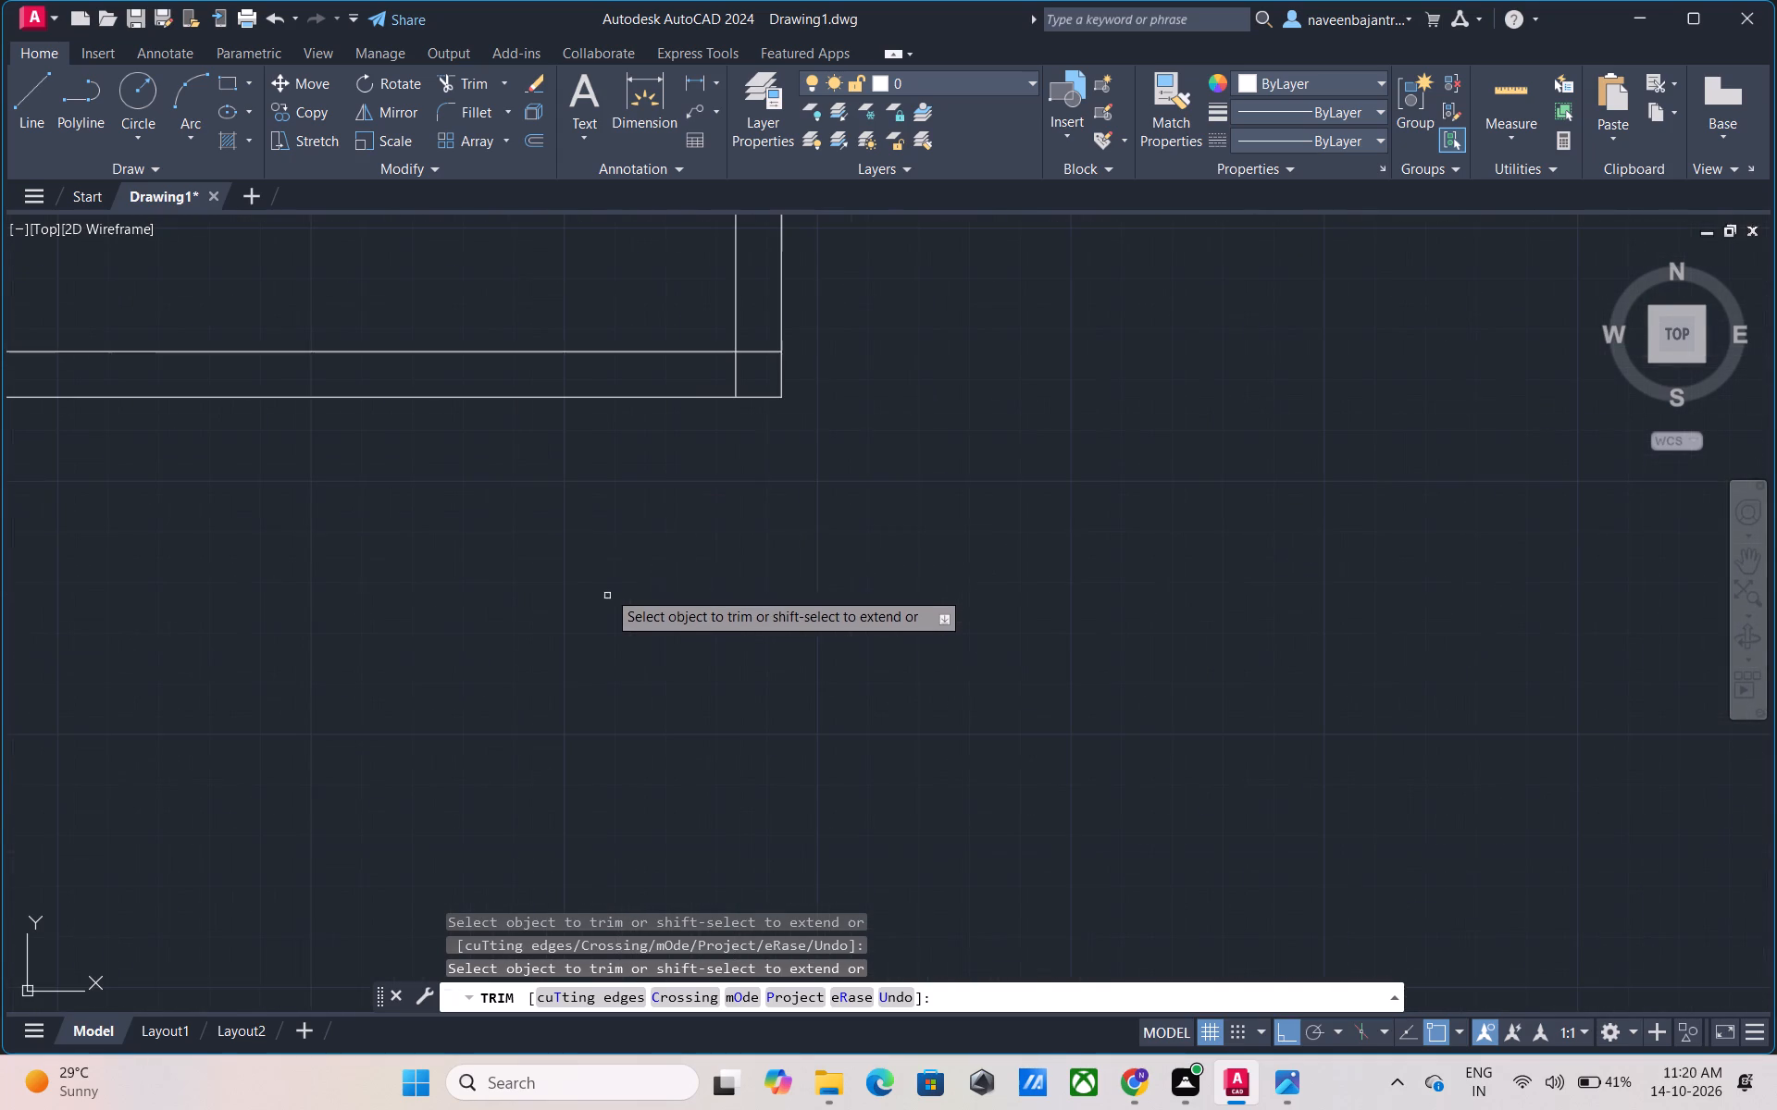
click(734, 378)
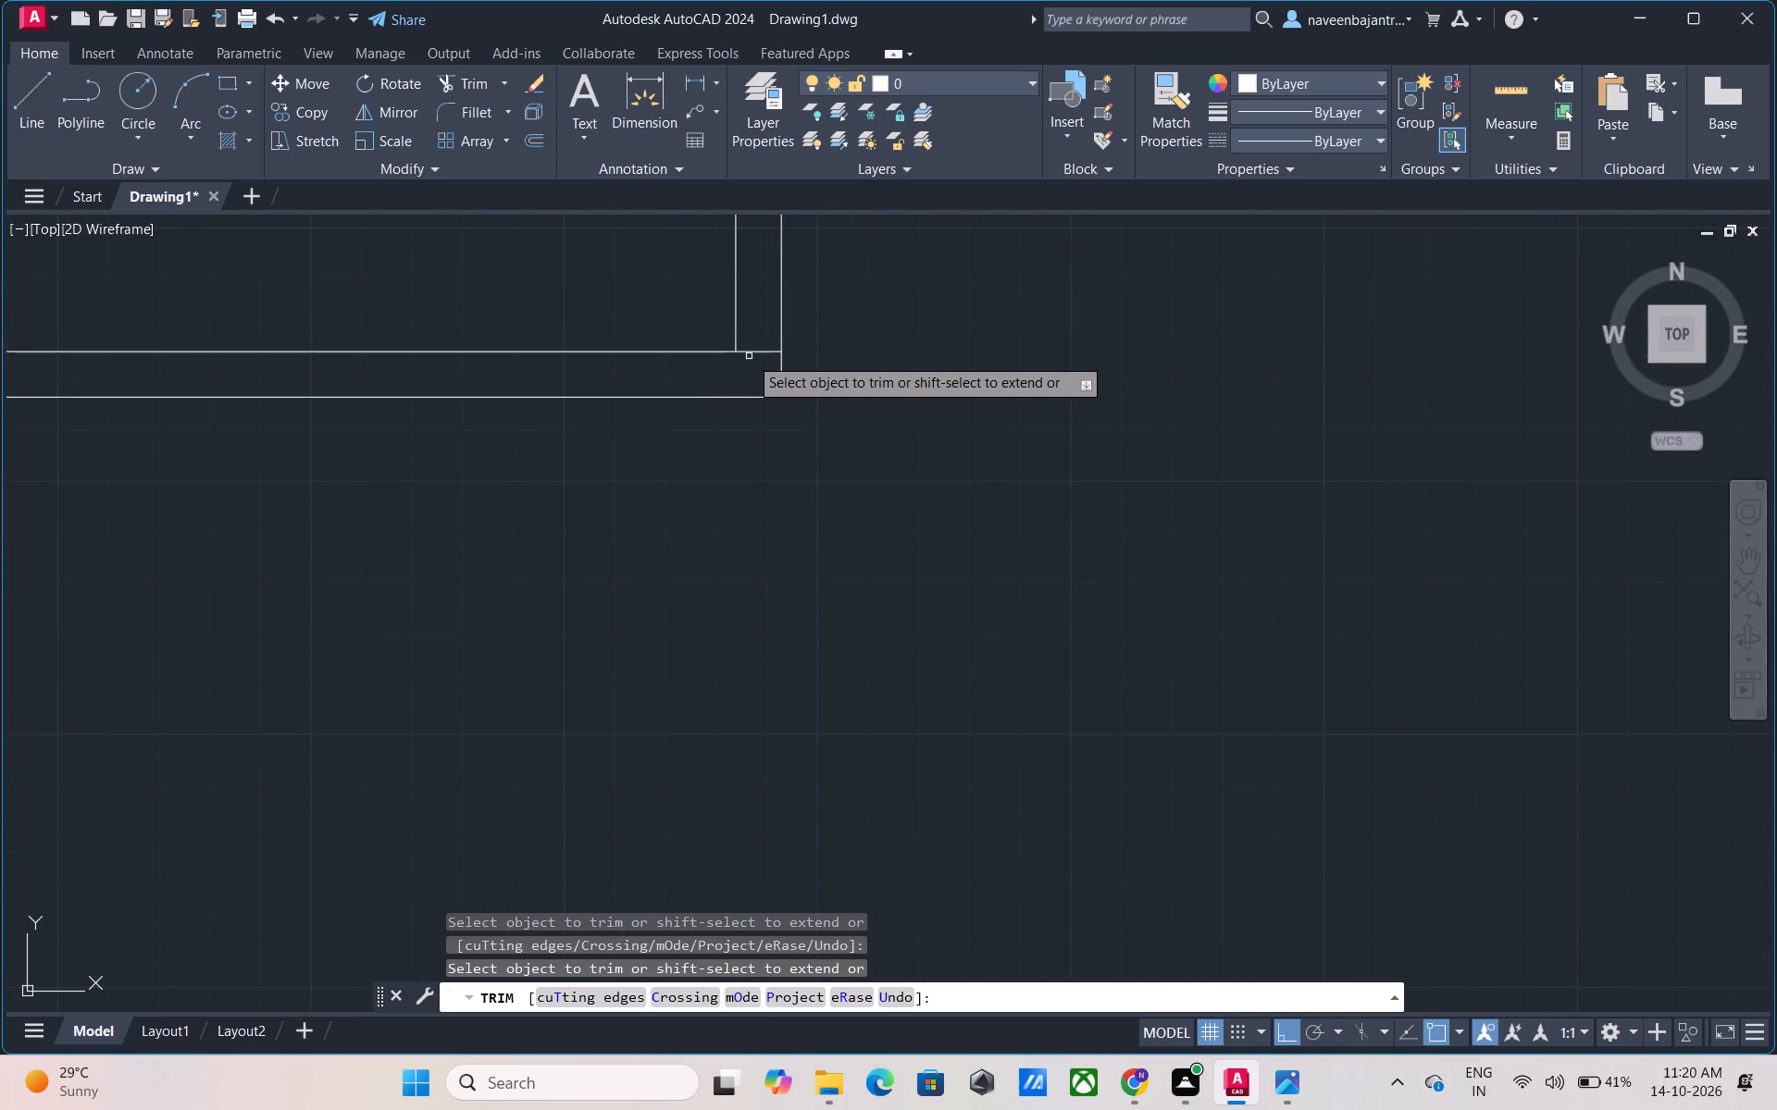
click(750, 352)
scroll(750, 352, down, 4)
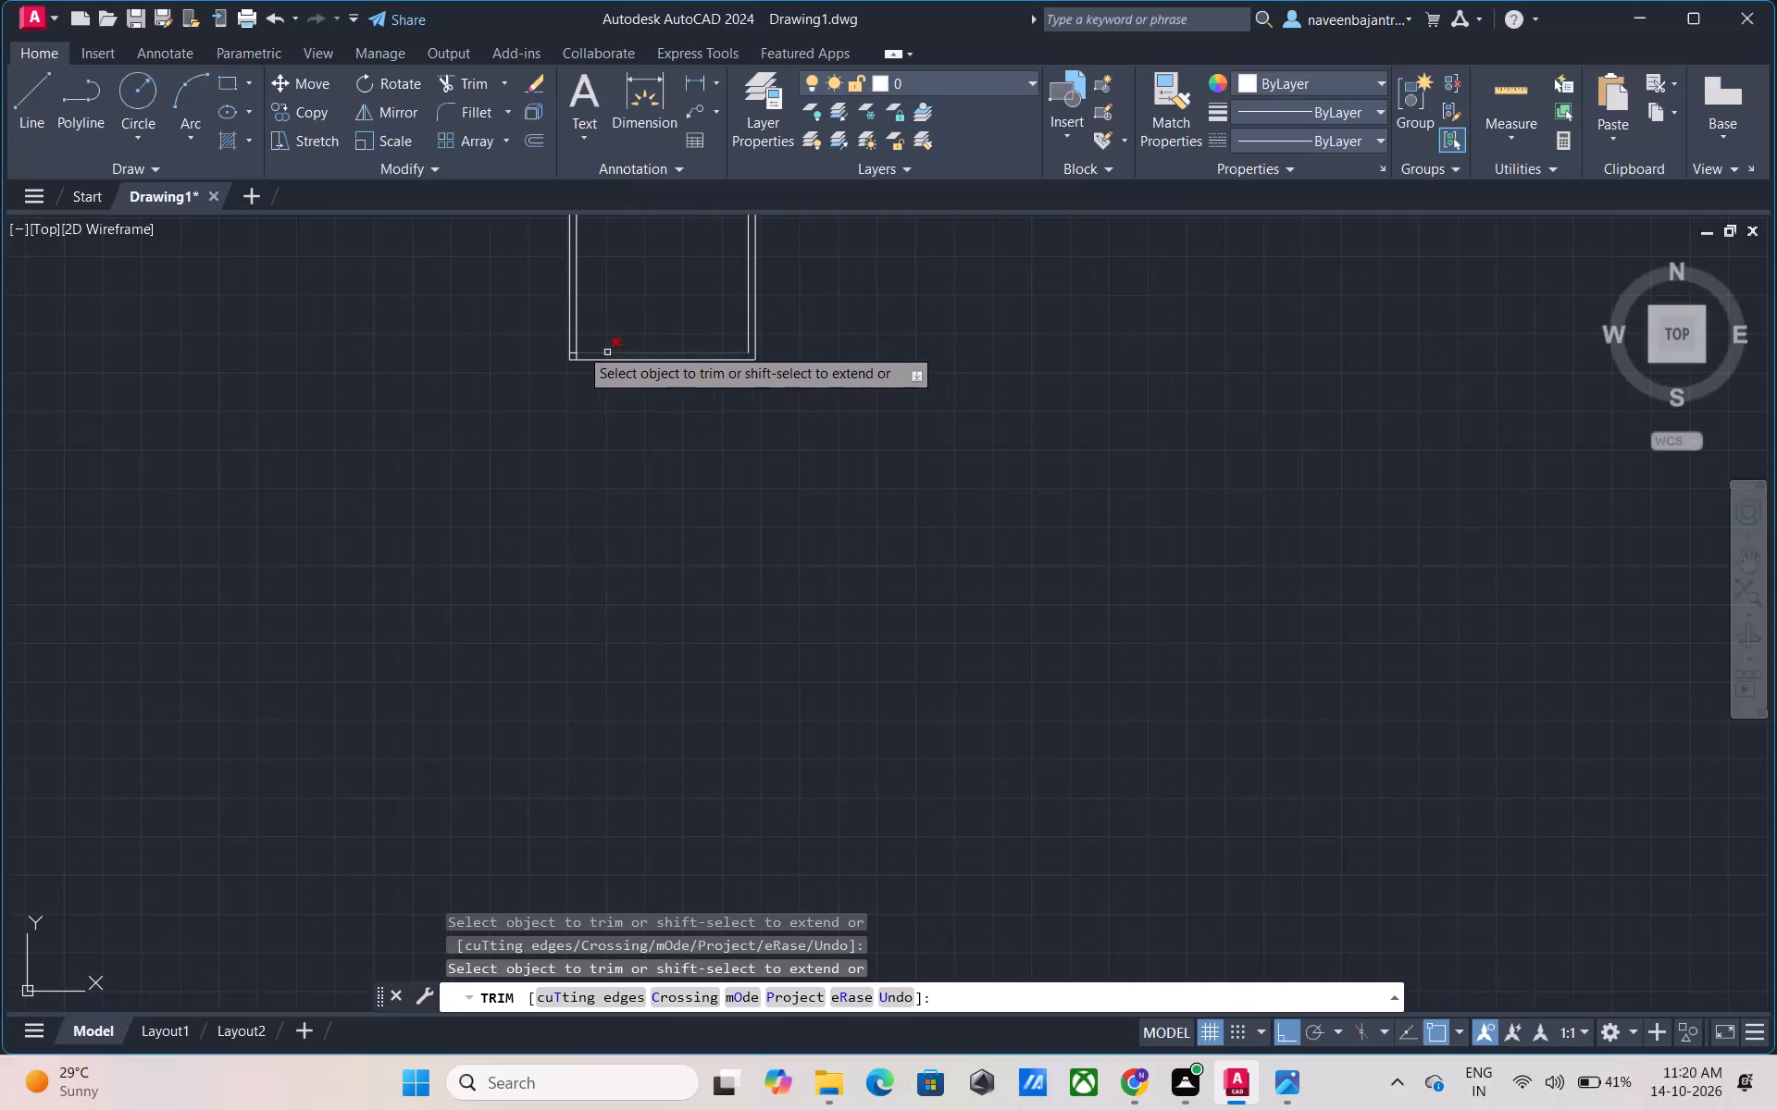
scroll(578, 347, up, 6)
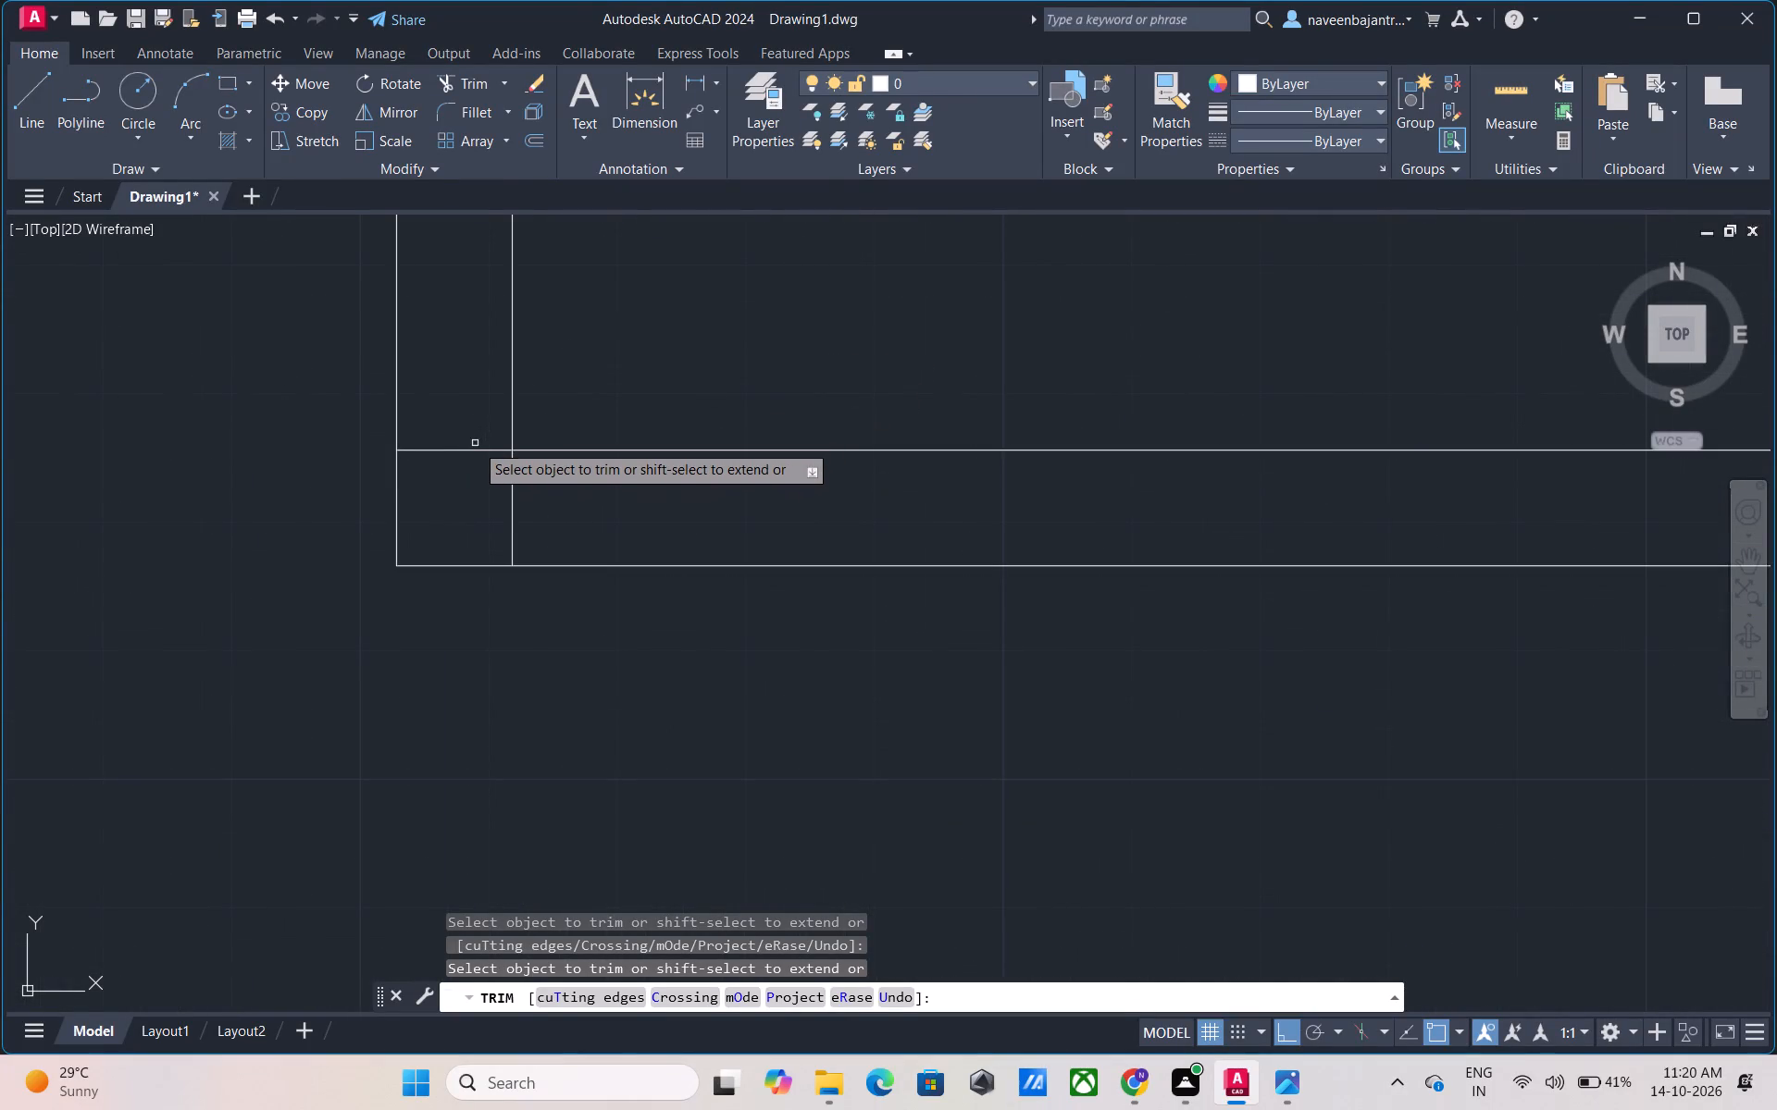
click(475, 451)
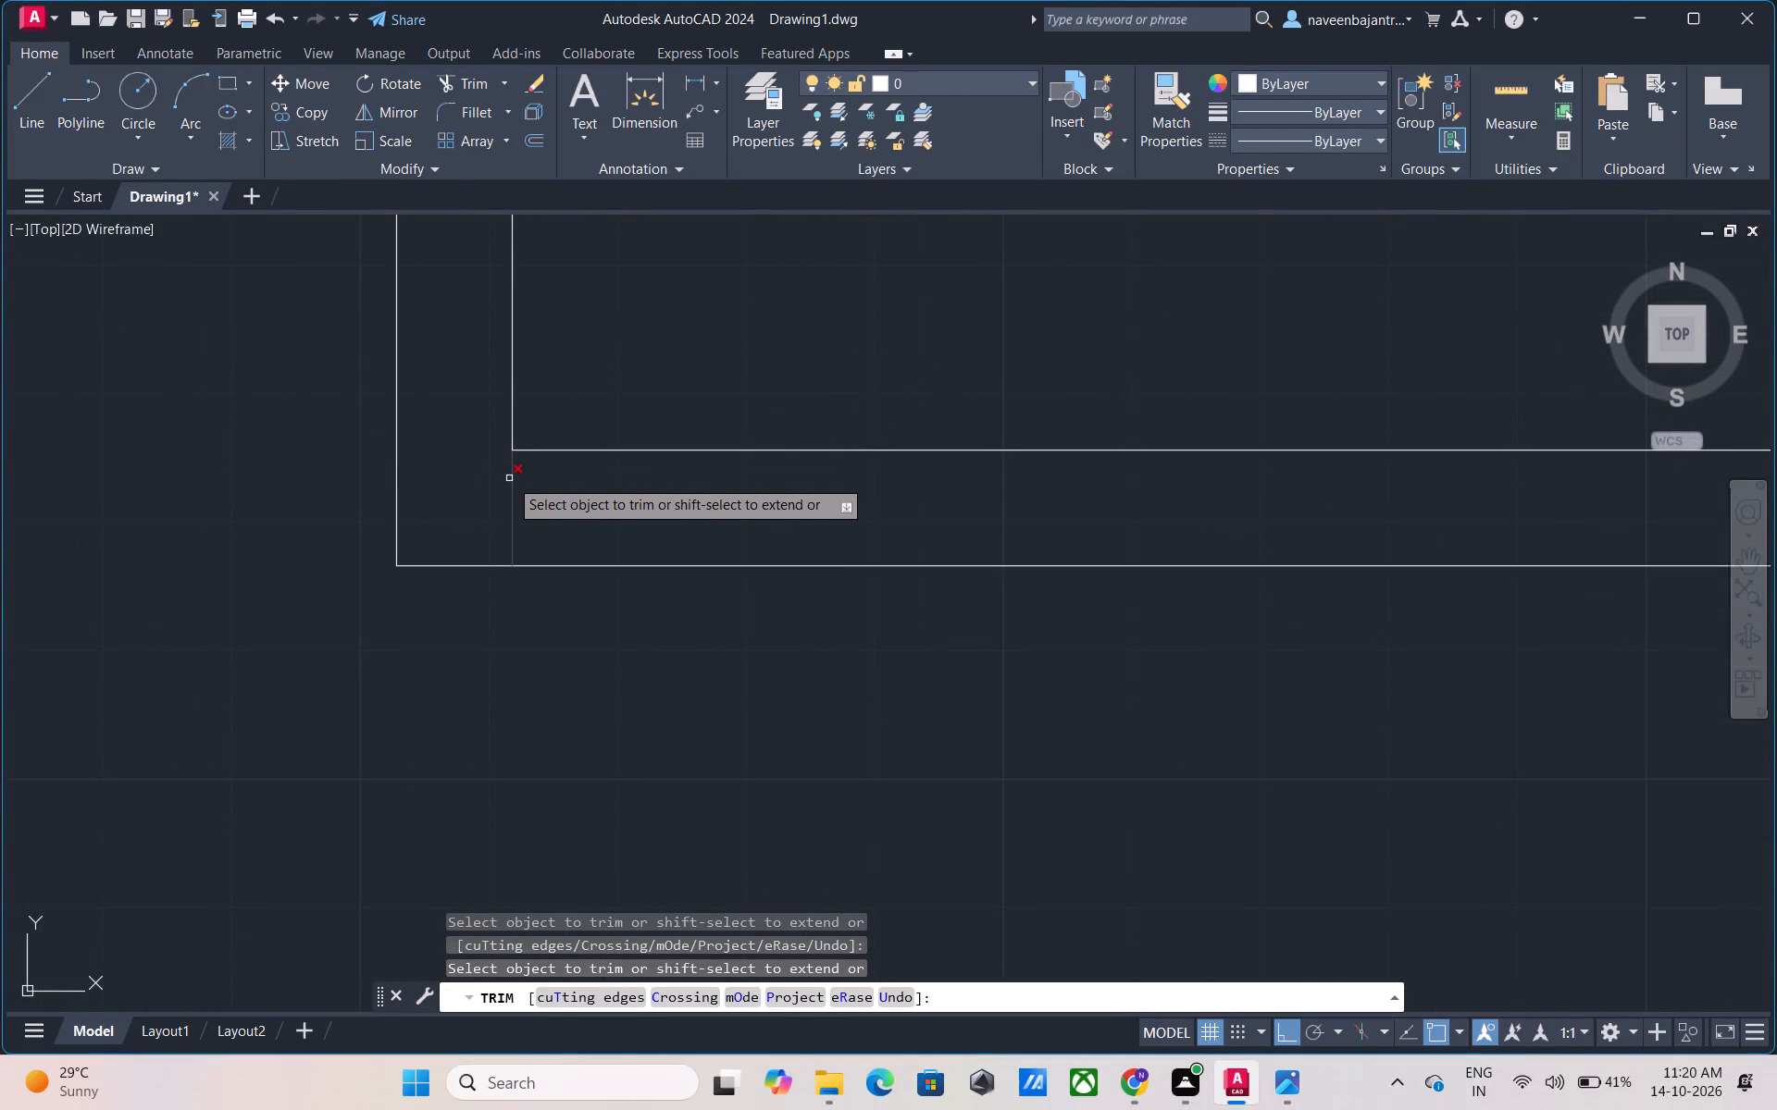
click(509, 478)
scroll(509, 478, down, 5)
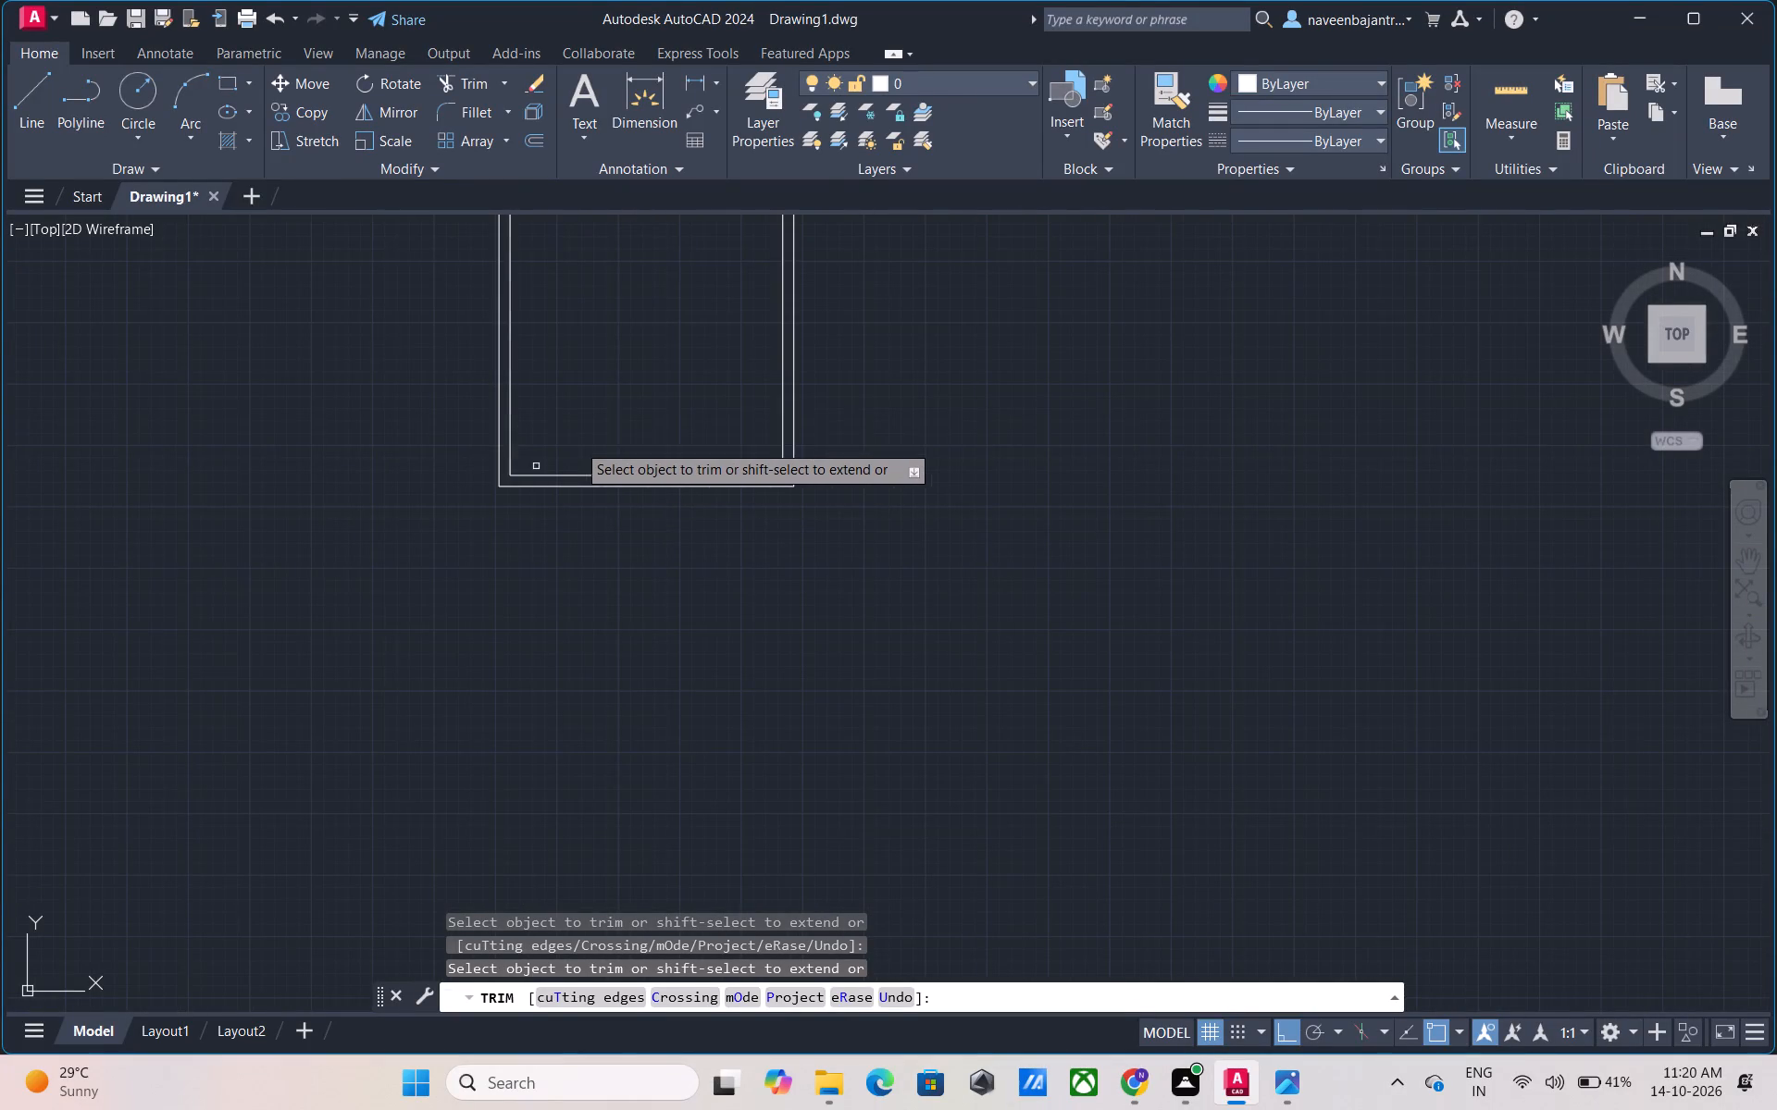
middle_drag(604, 394, 664, 739)
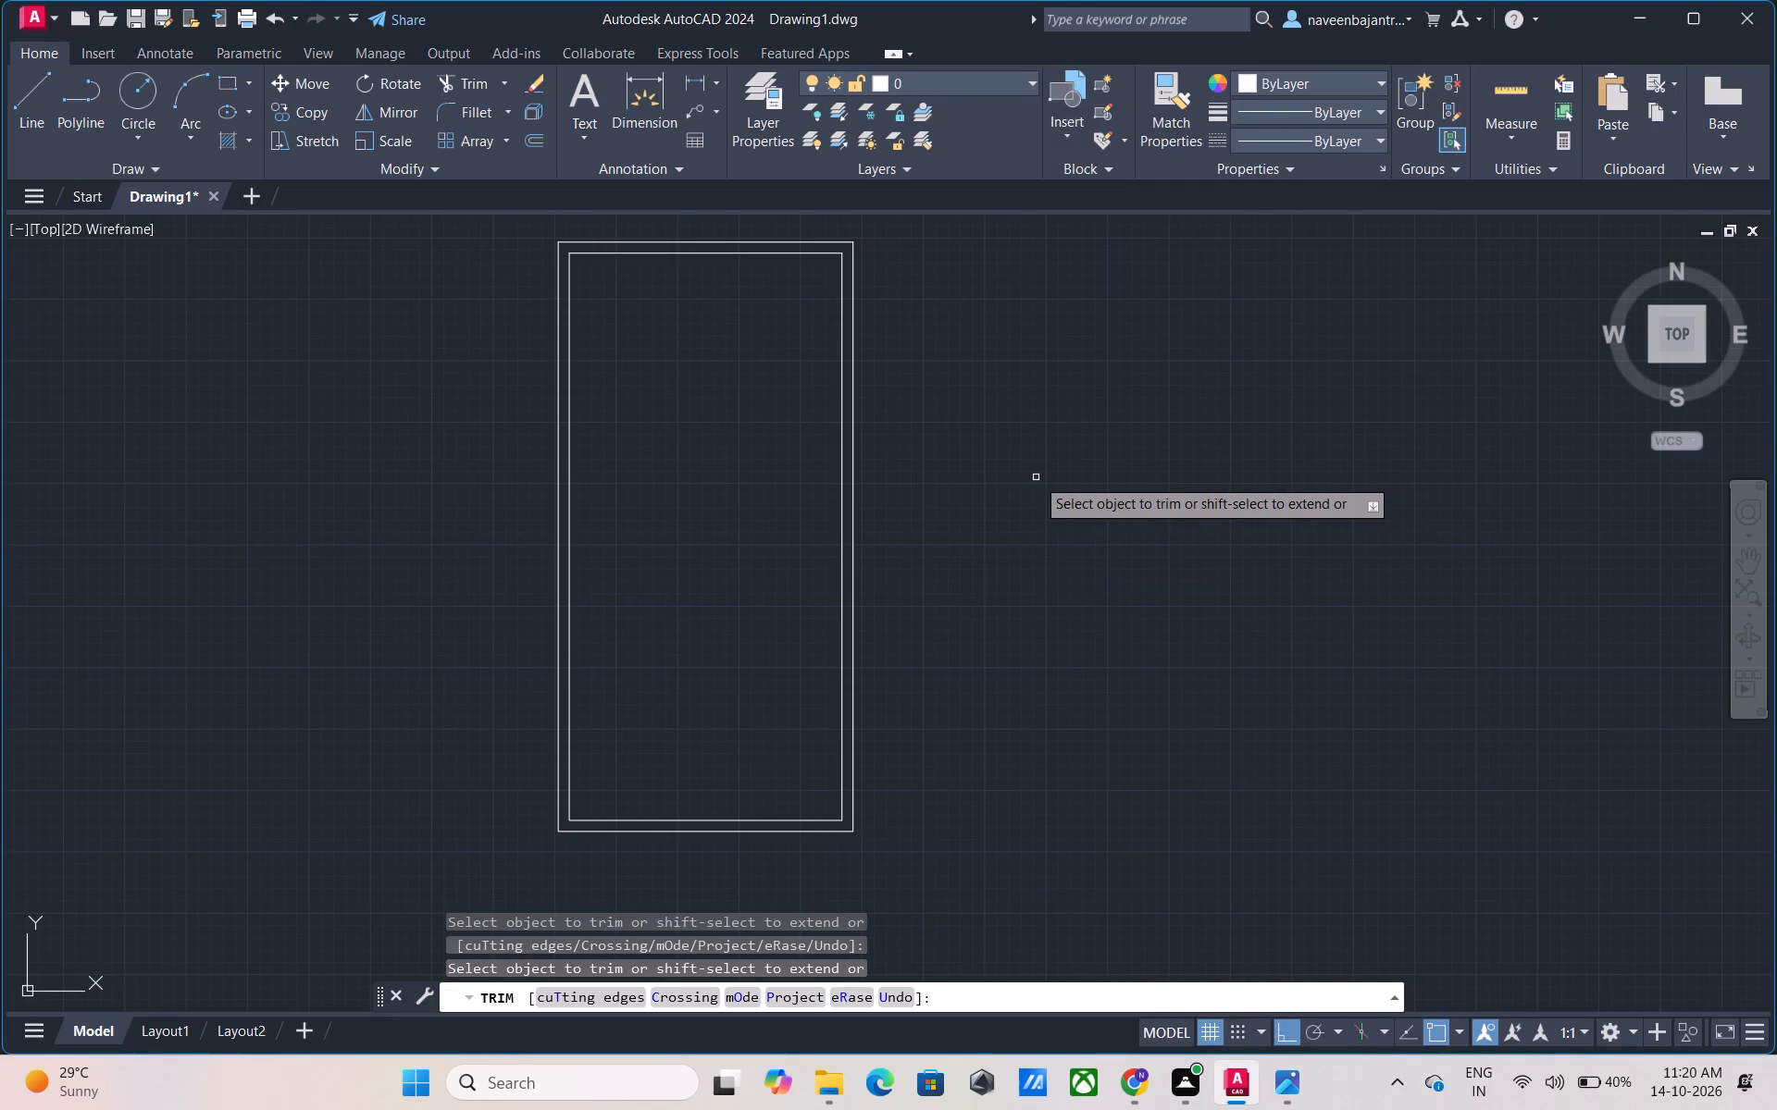
middle_drag(1036, 477, 1205, 585)
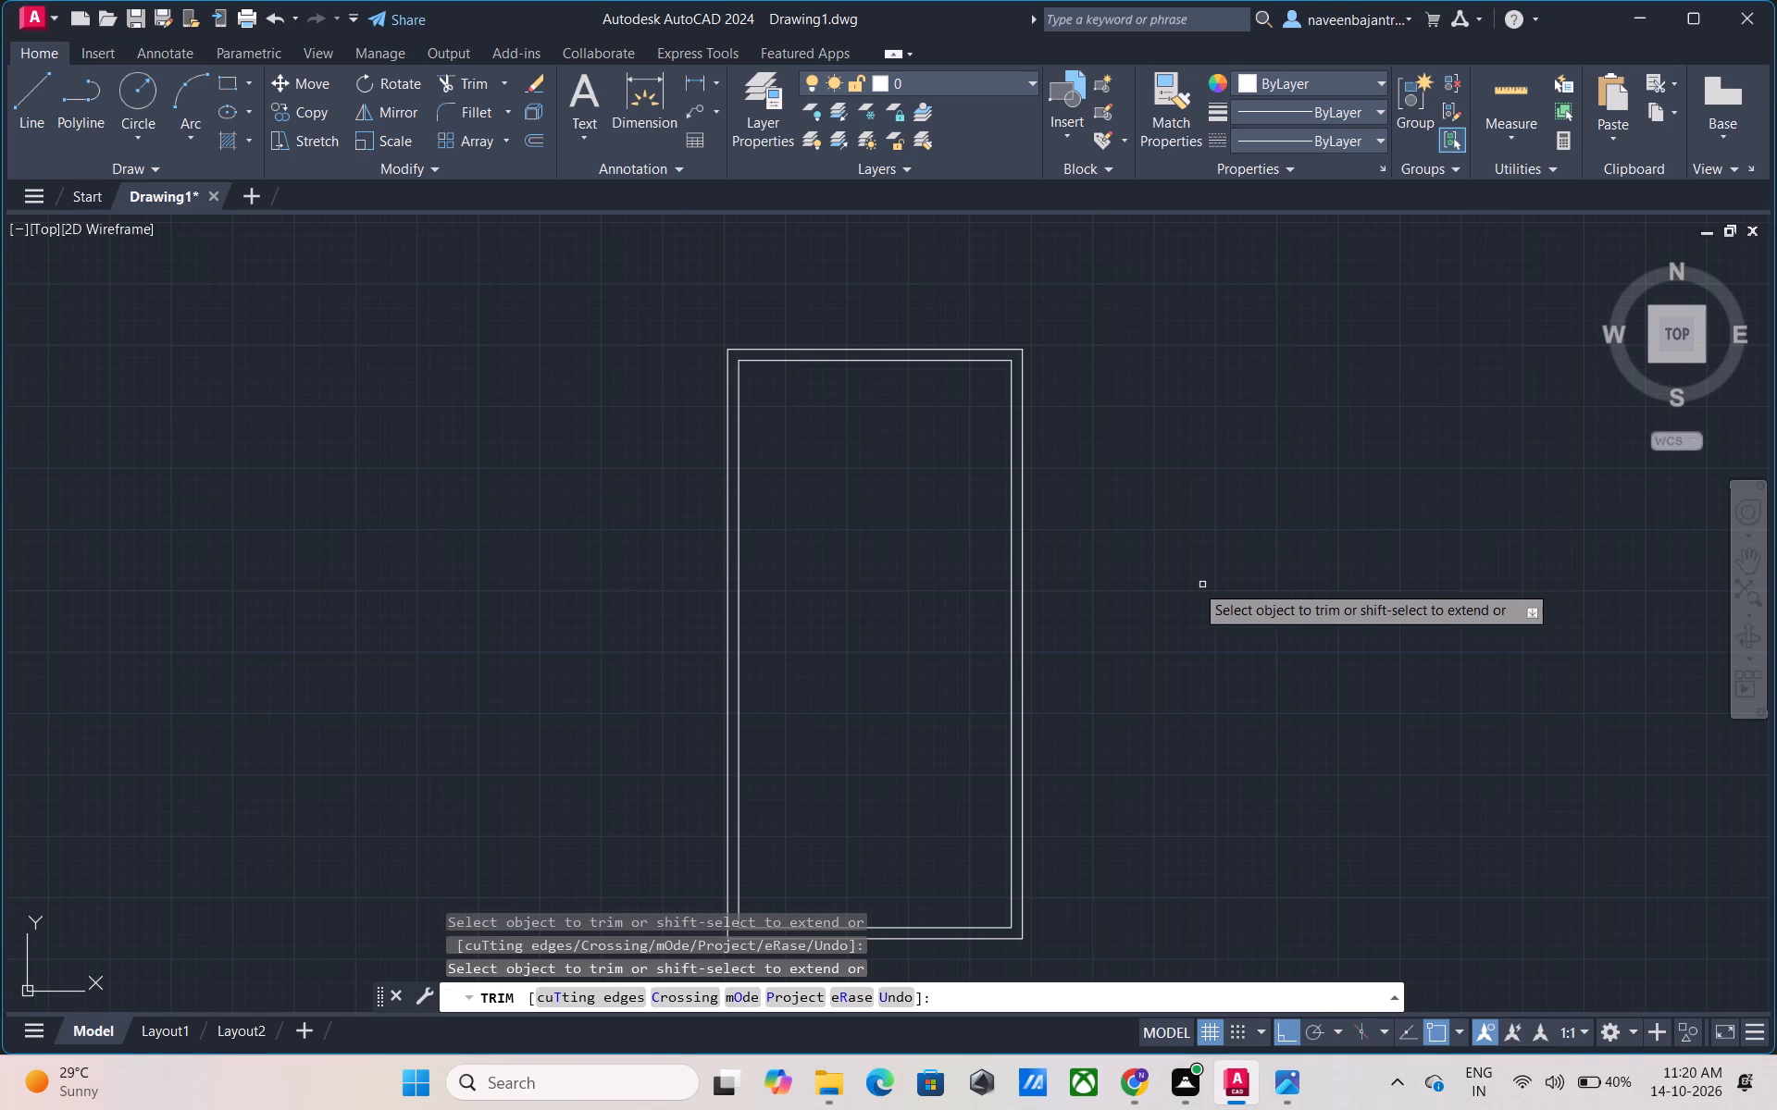
middle_drag(1104, 456, 1126, 464)
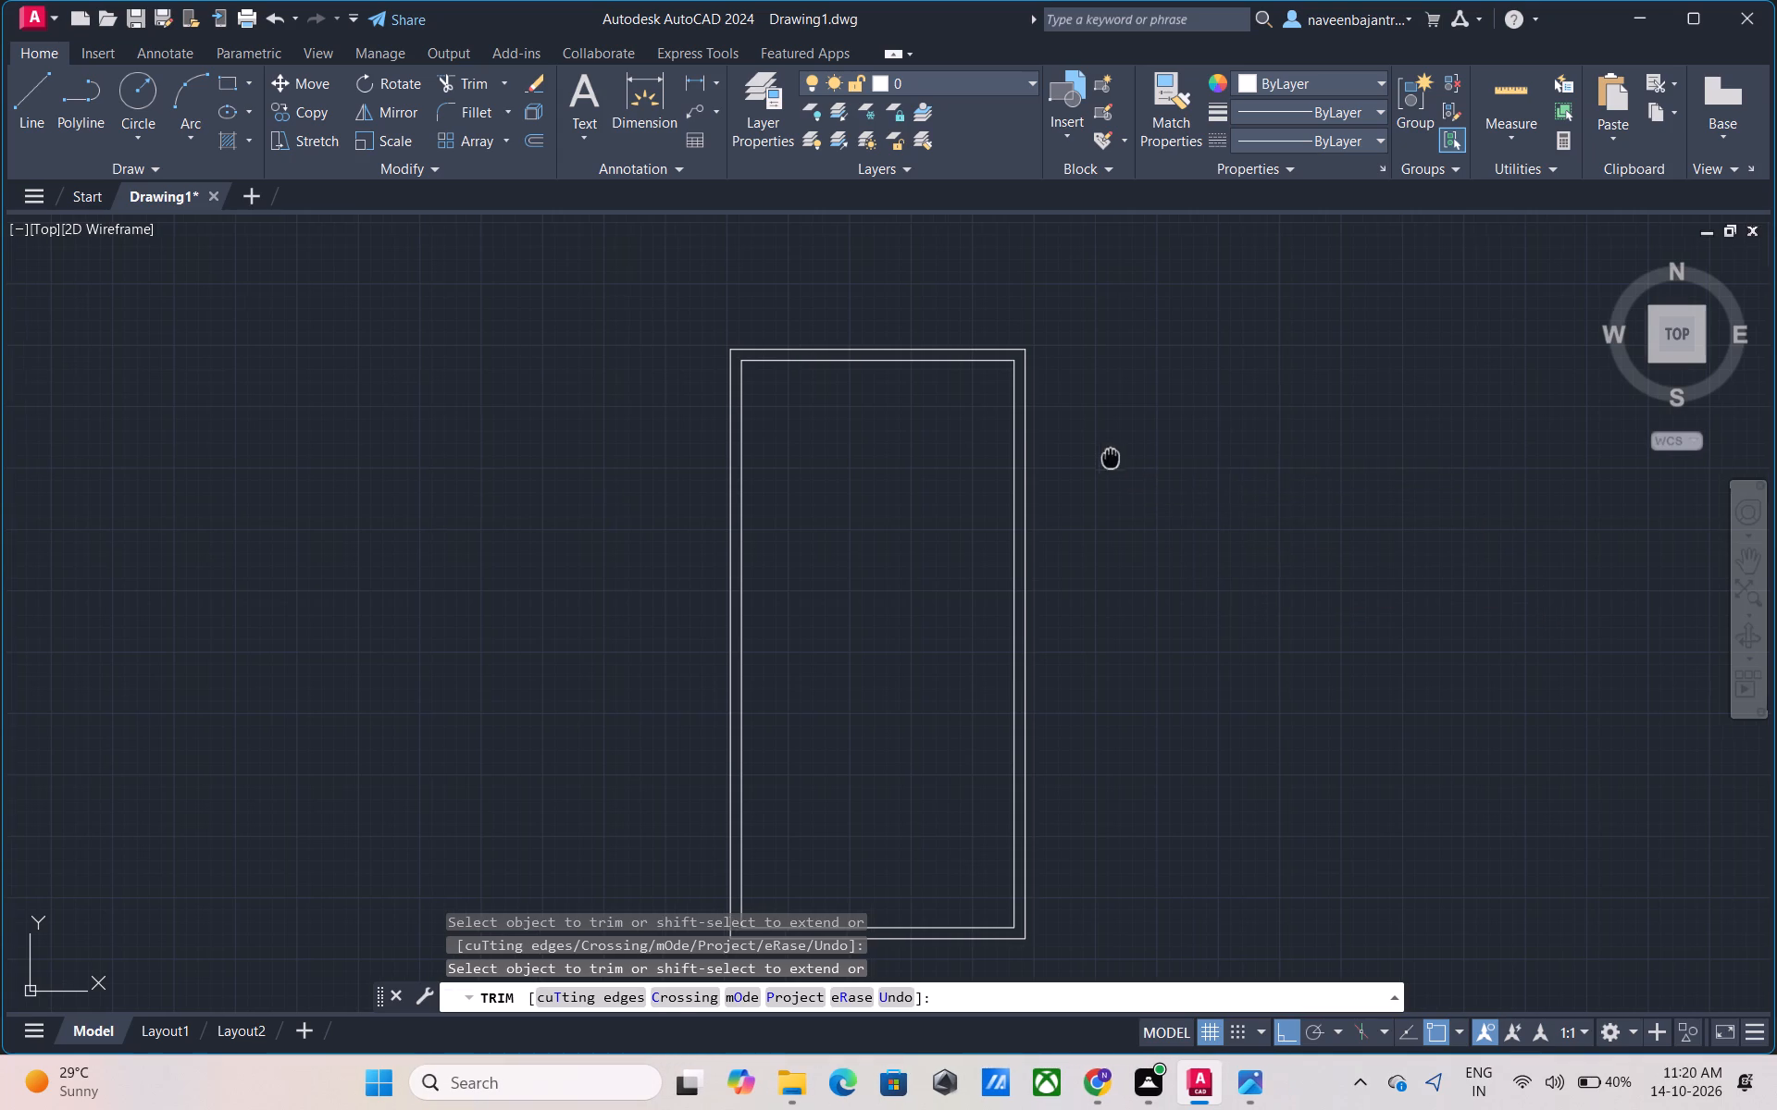
middle_drag(1126, 464, 1137, 469)
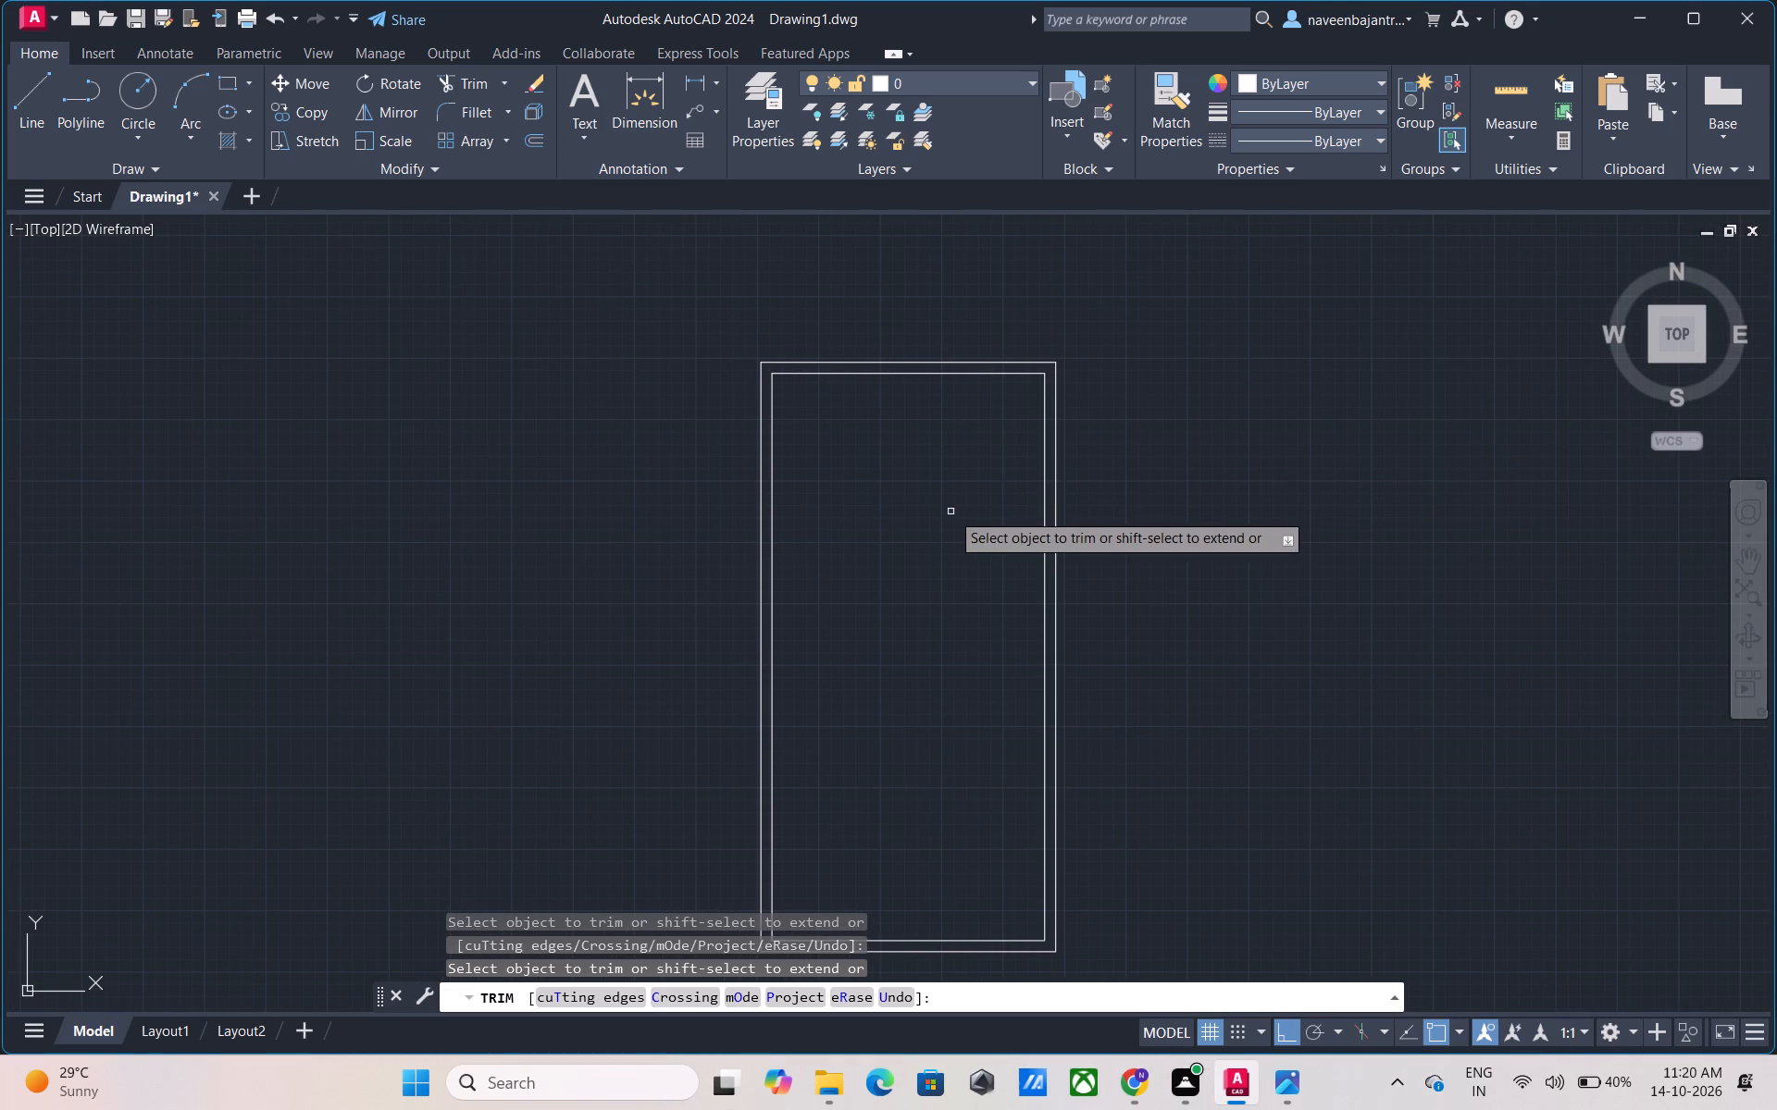
middle_drag(906, 529, 906, 519)
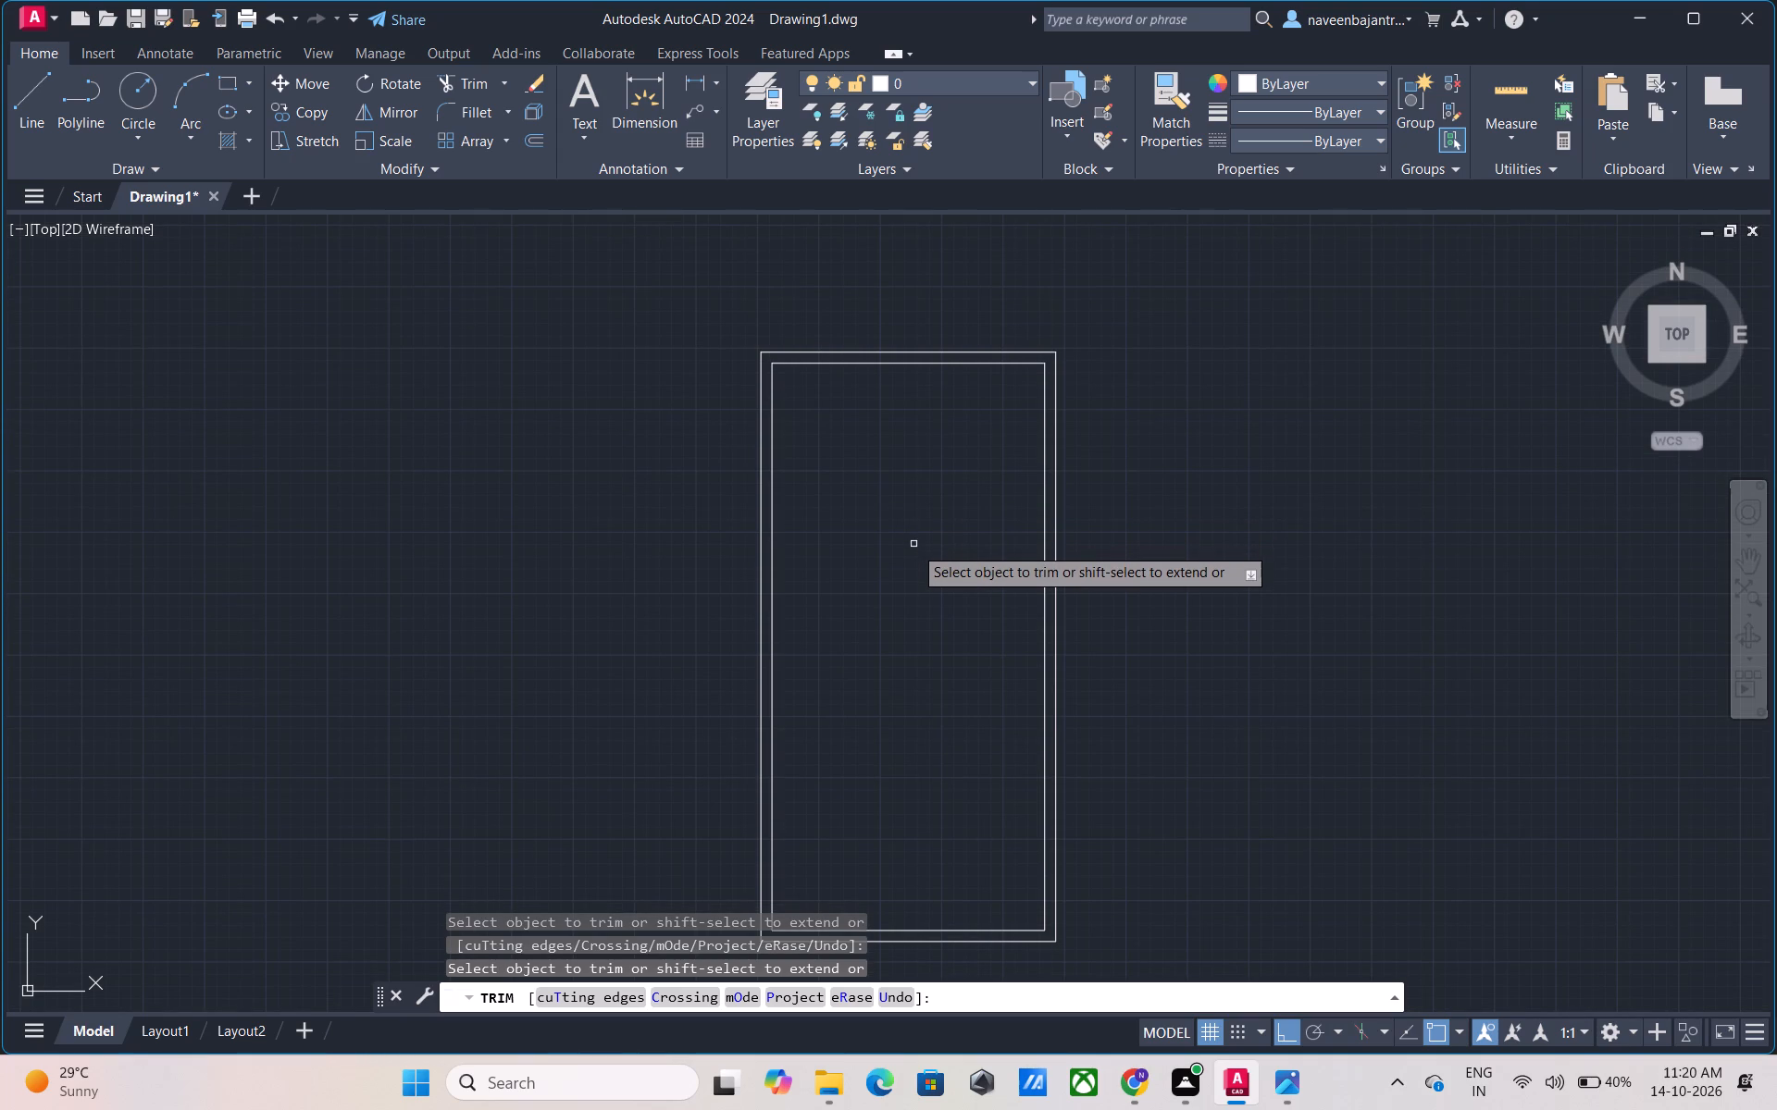
key(Escape)
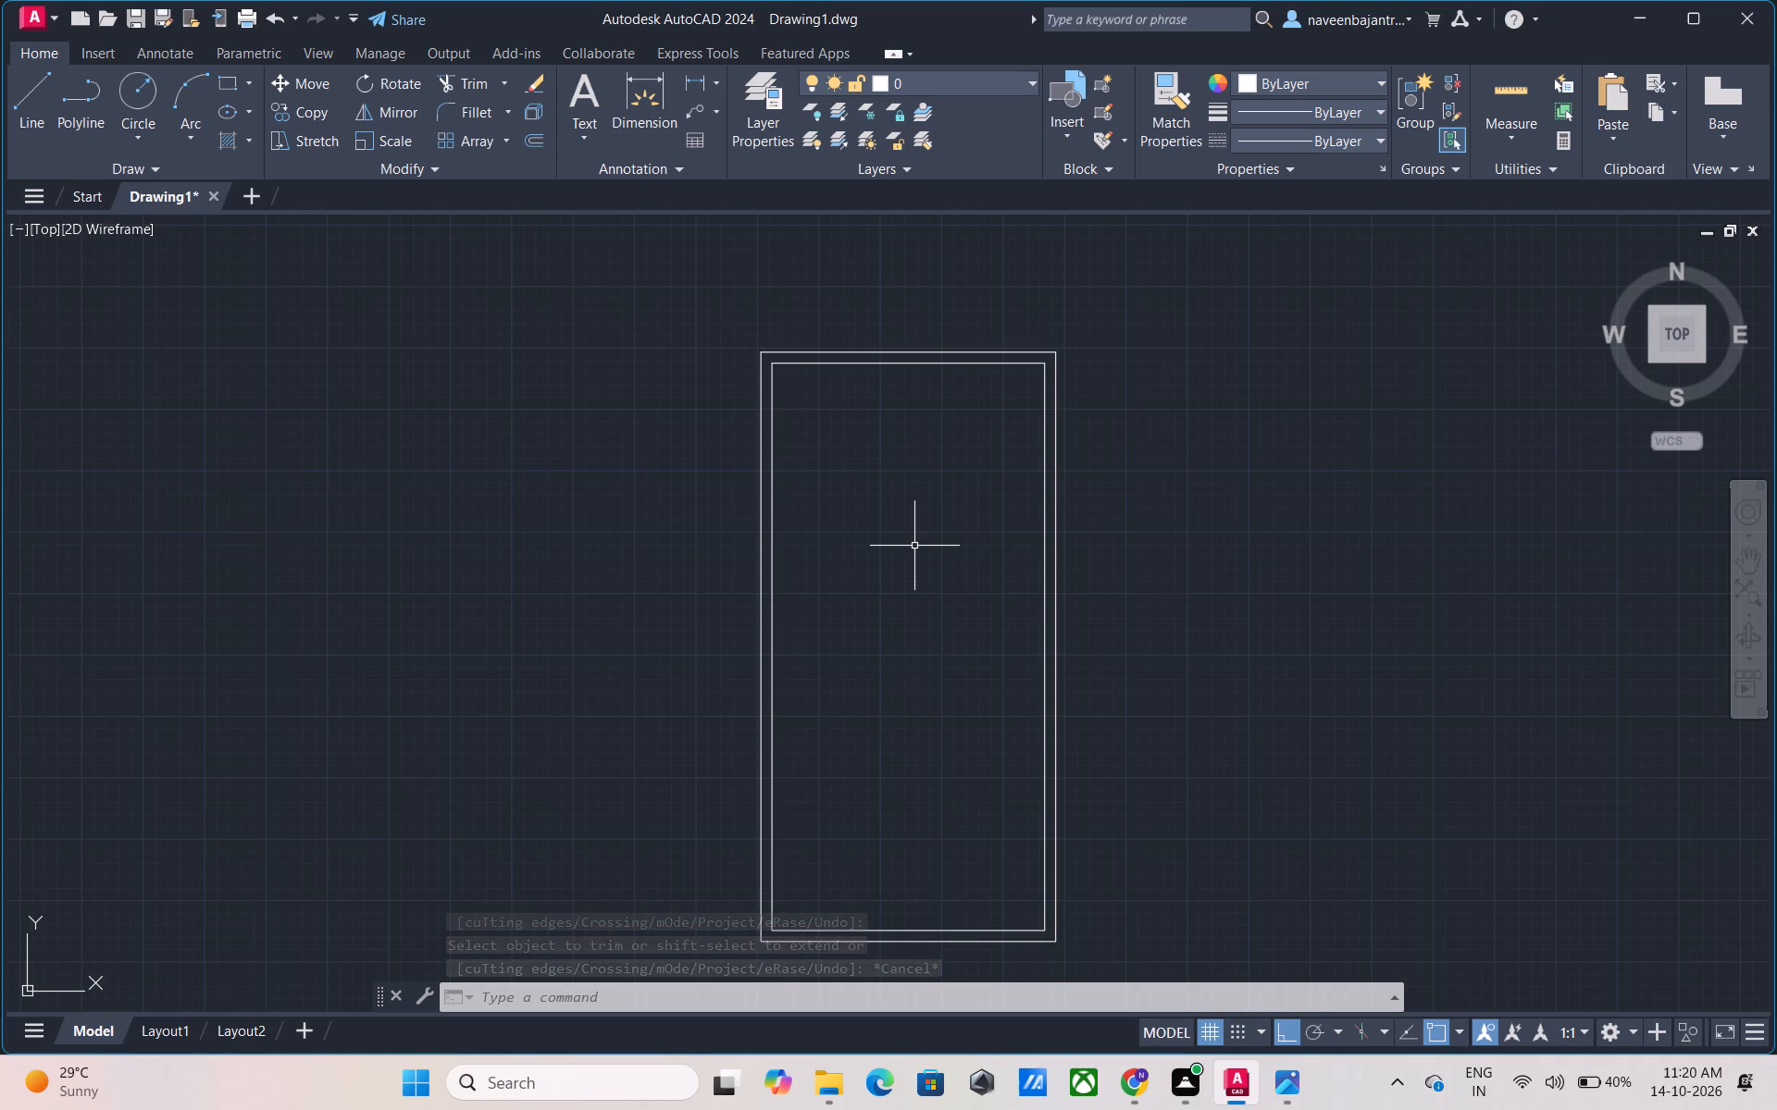
Offset the plan's left inner wall line 6'9" into the interior to start a vertical partition.
key(o)
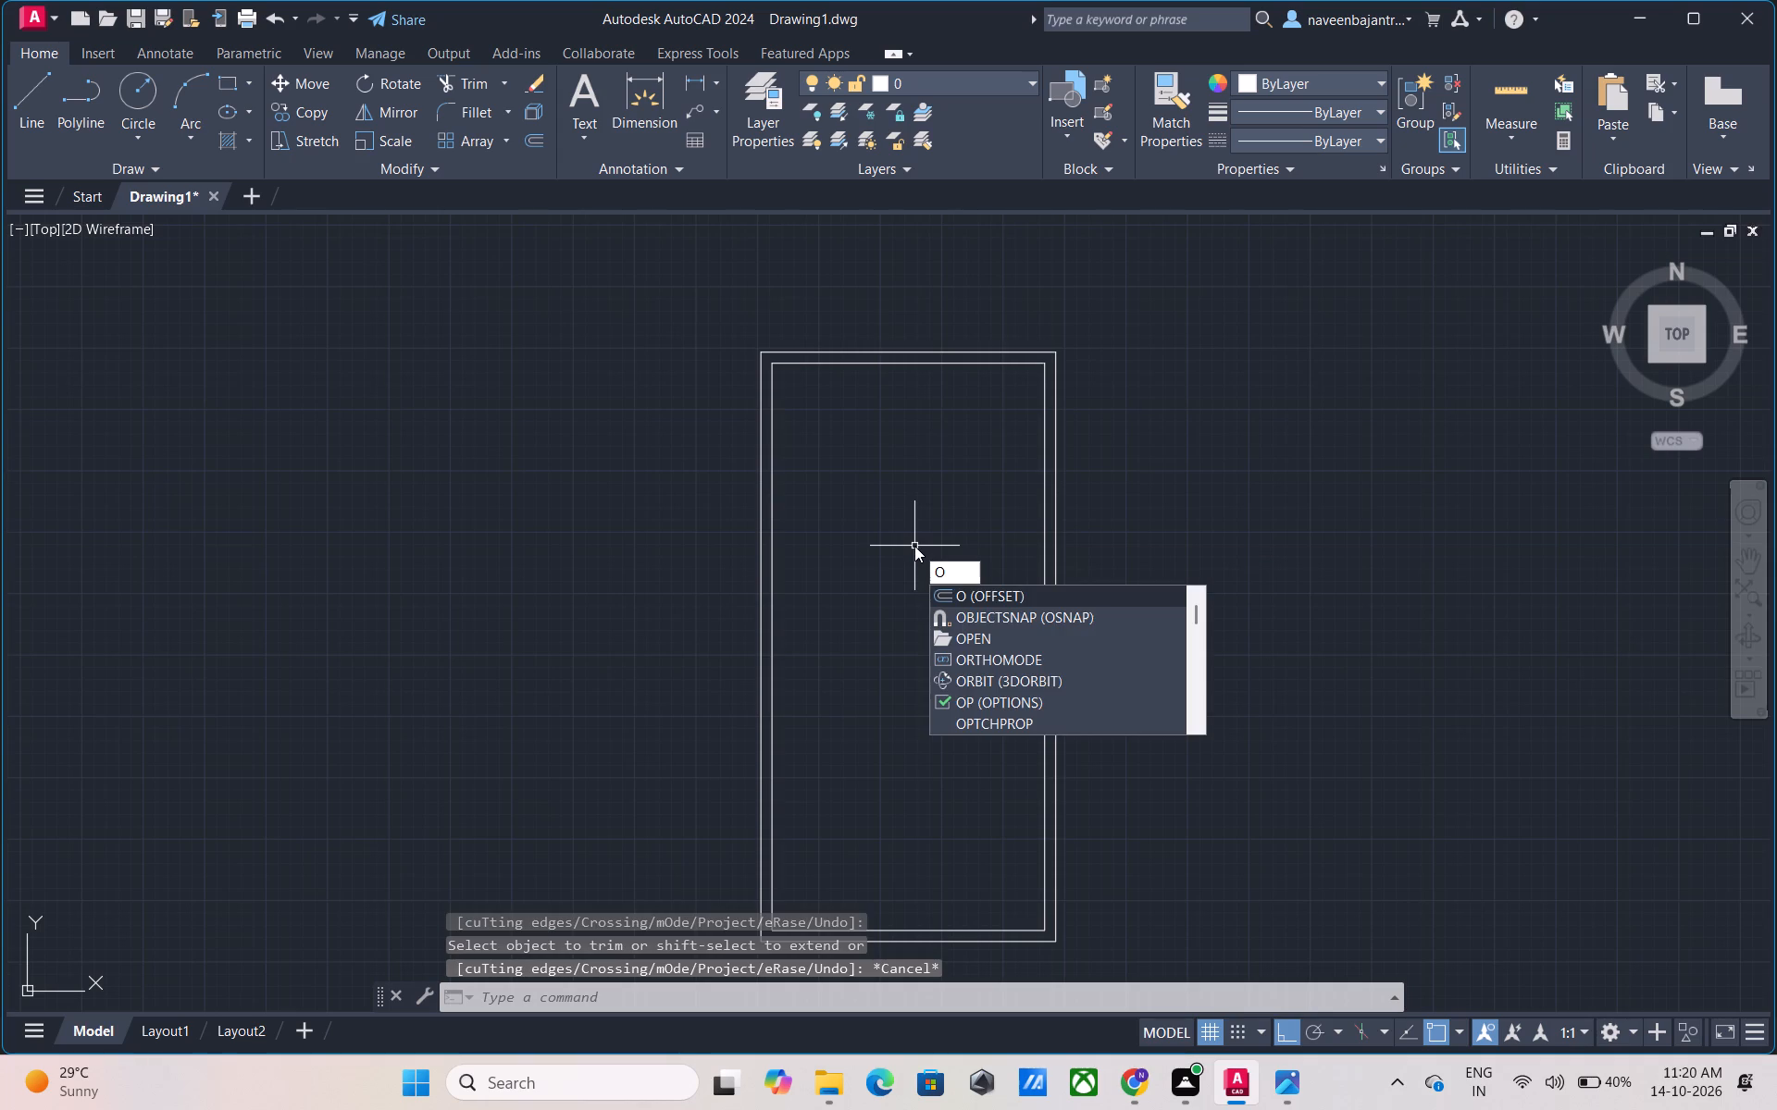
key(space)
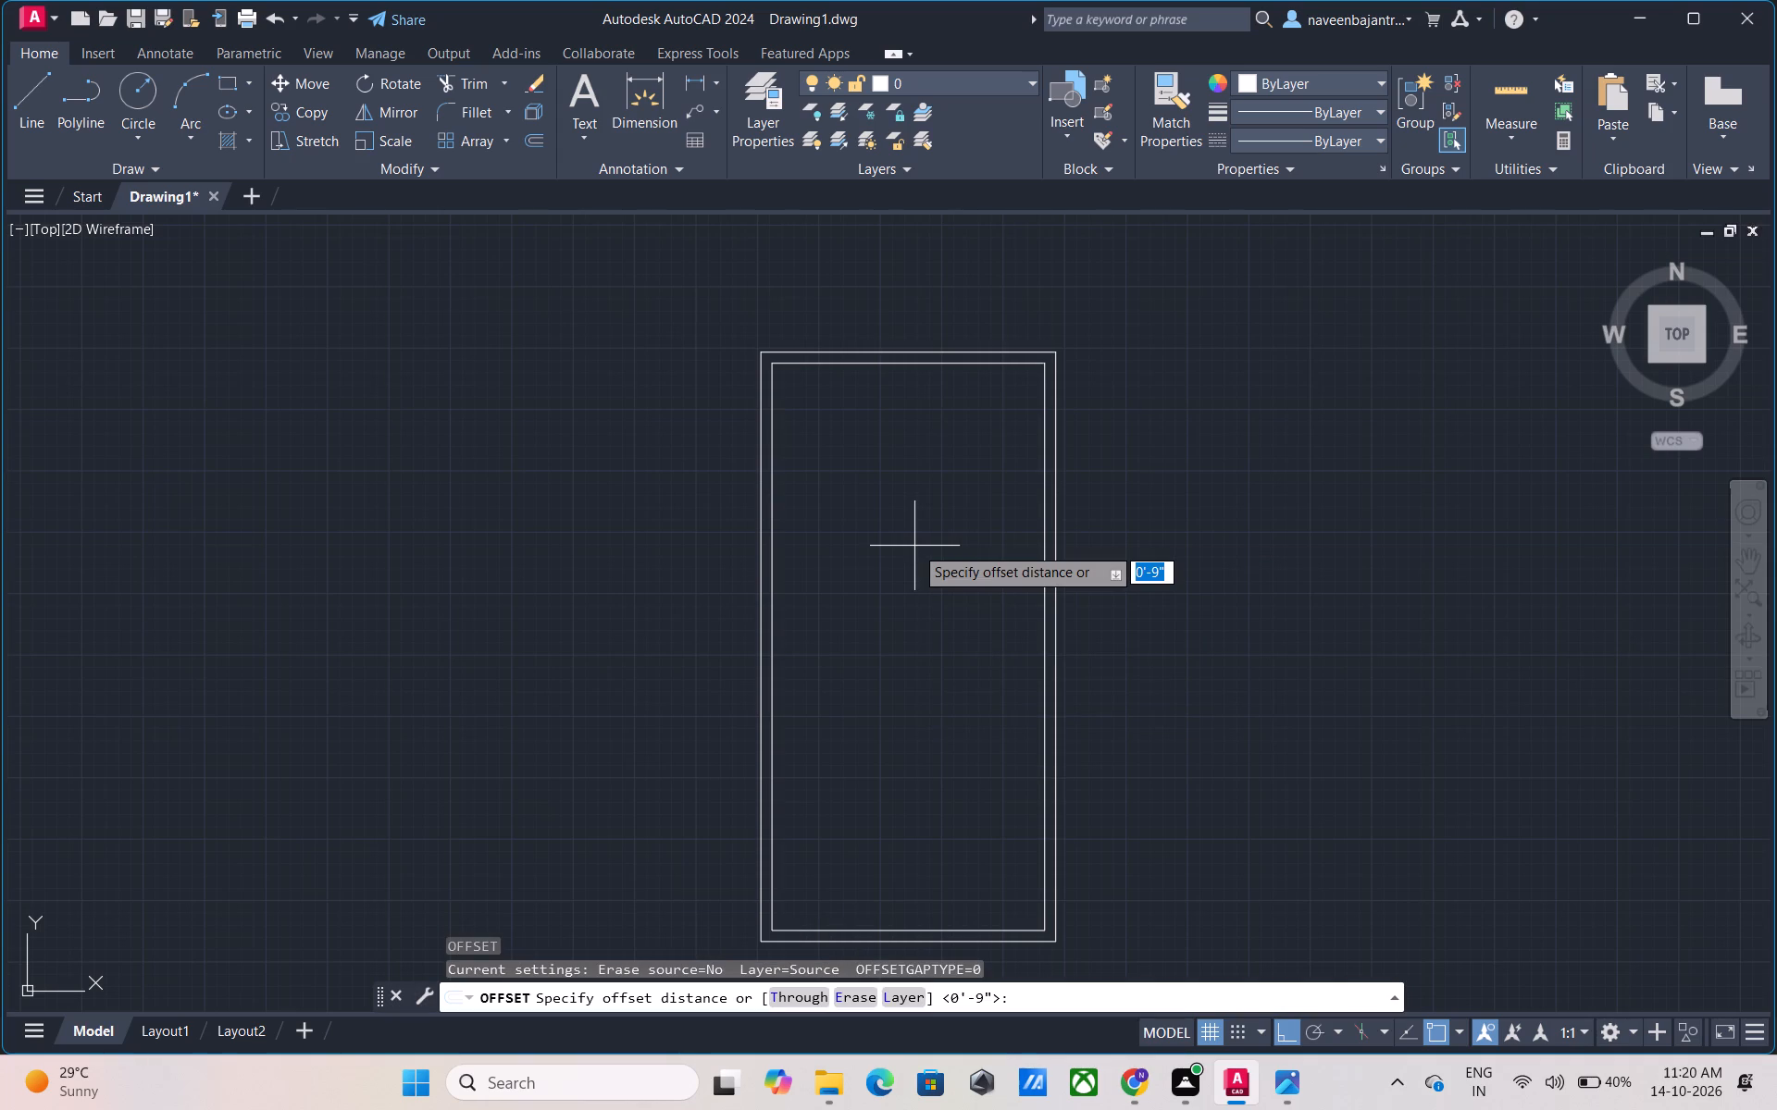
key(6)
key(apostrophe)
key(9)
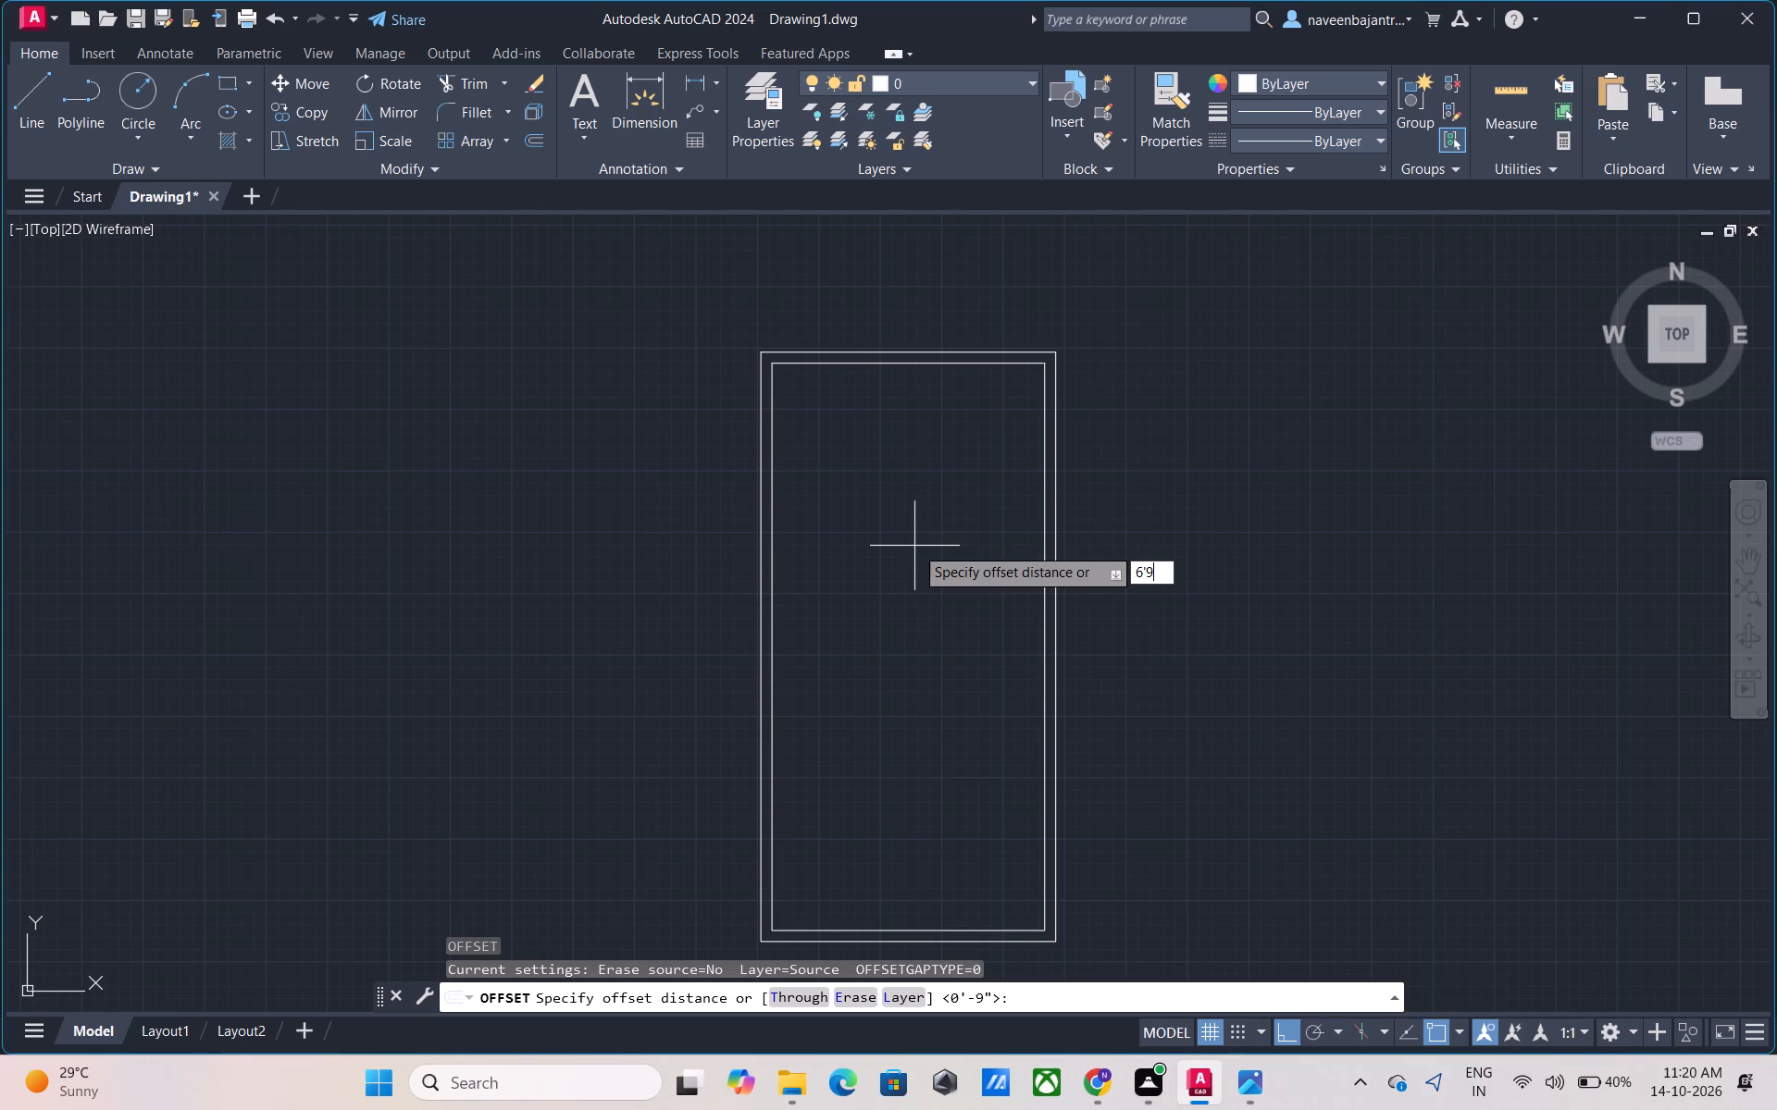
key(shift+quotedbl)
key(Return)
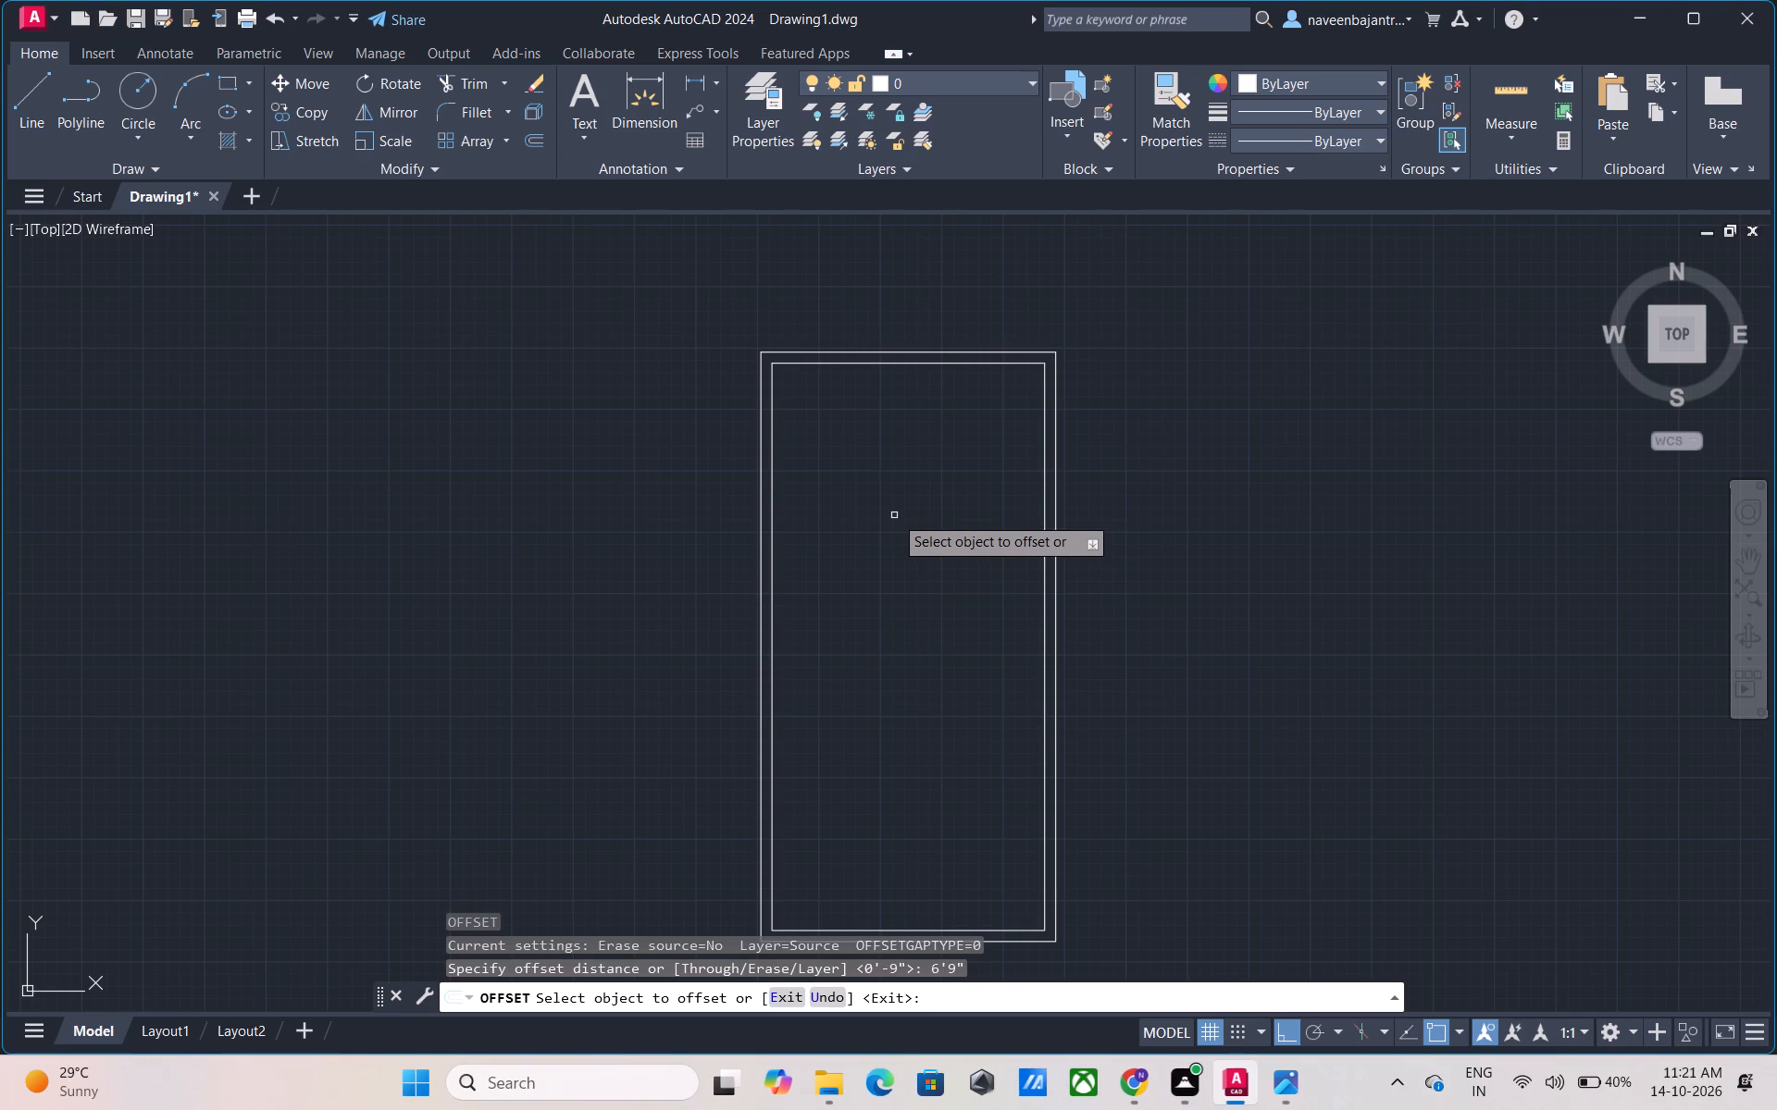
click(772, 433)
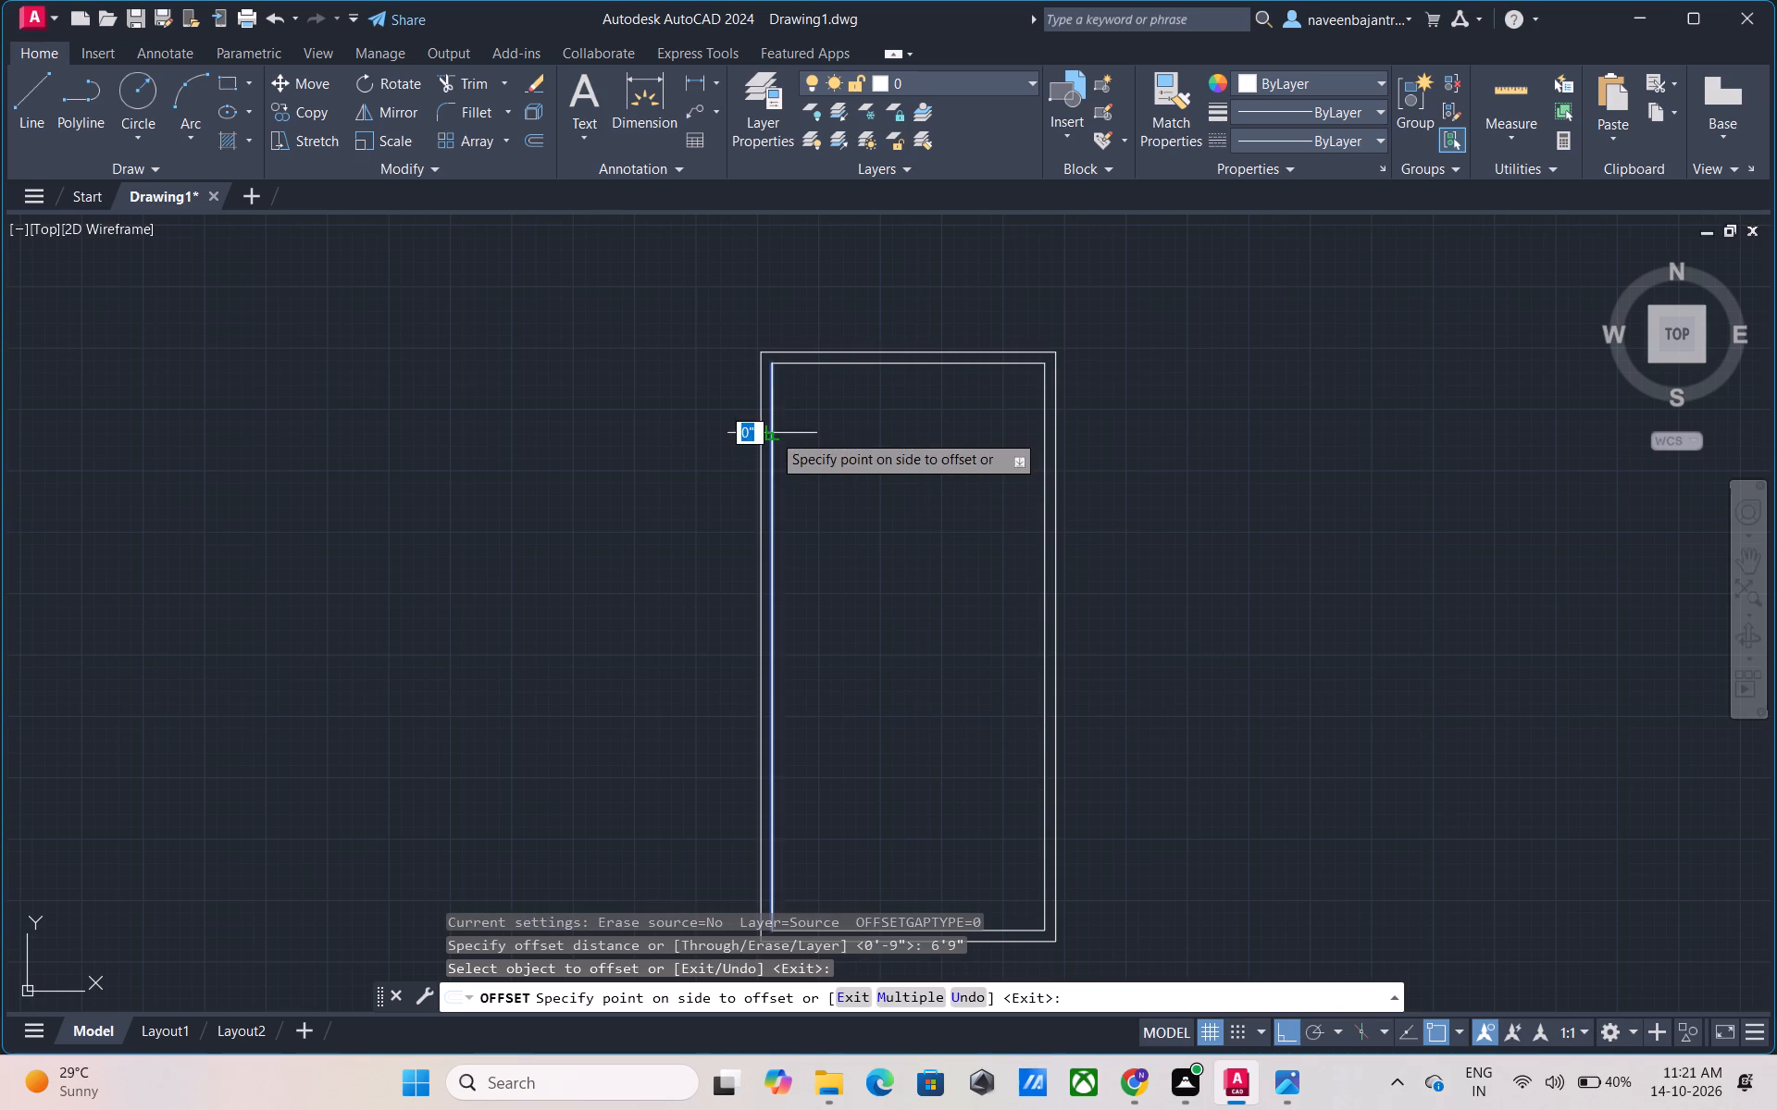
click(864, 438)
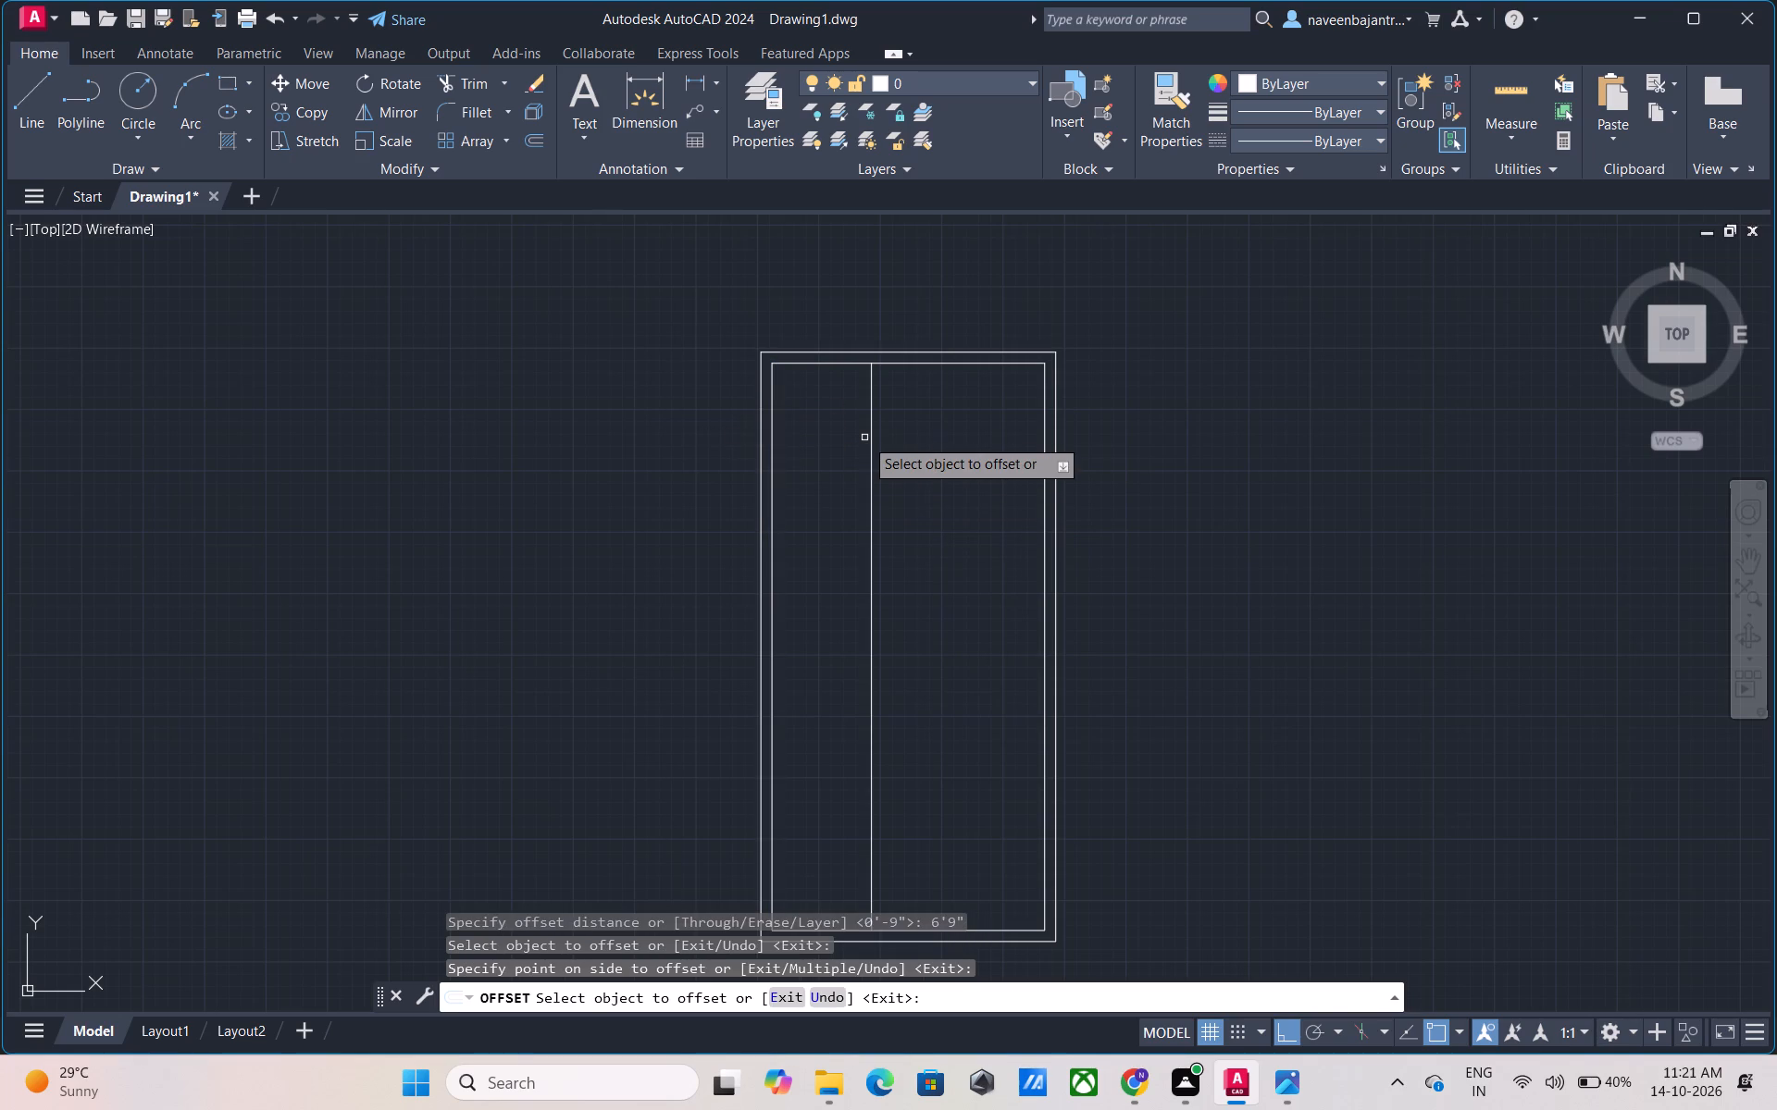
key(Escape)
Offset the new vertical partition line 9" toward the plan's right side to give the partition its thickness.
text(O 9)
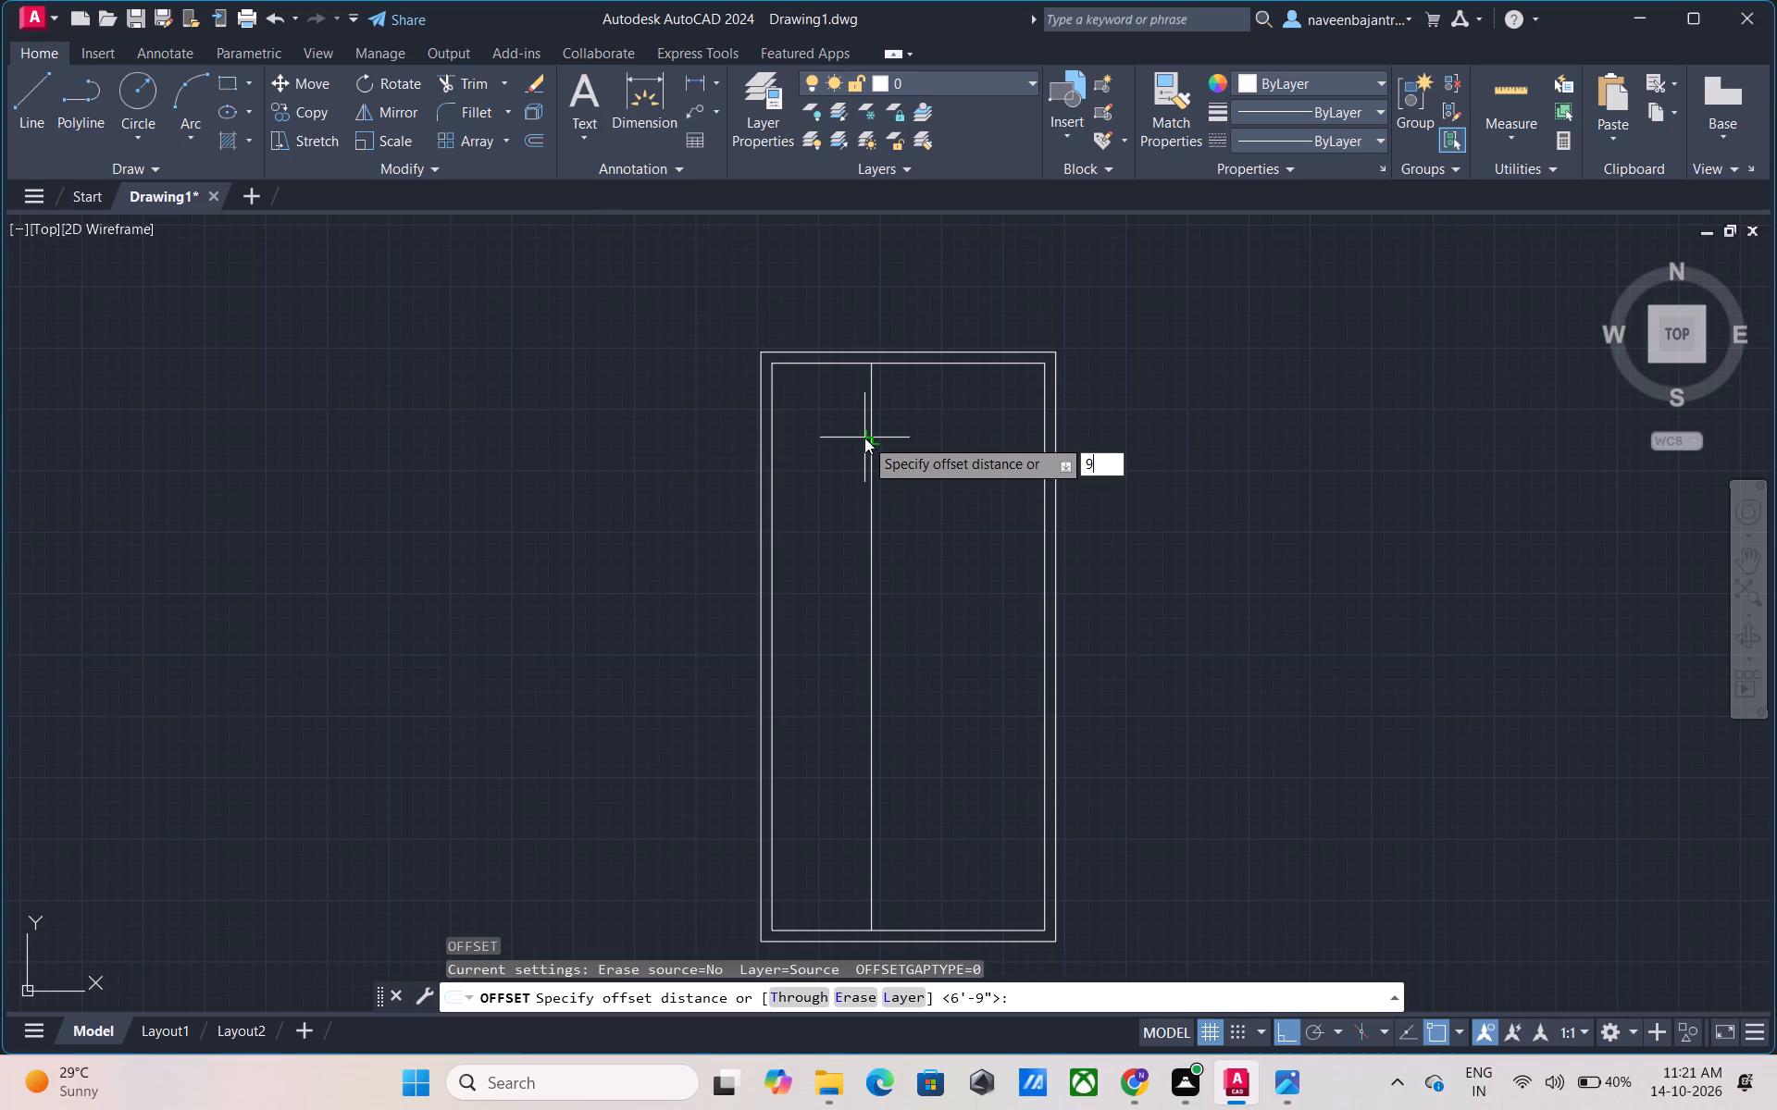
key(shift+quotedbl)
key(Return)
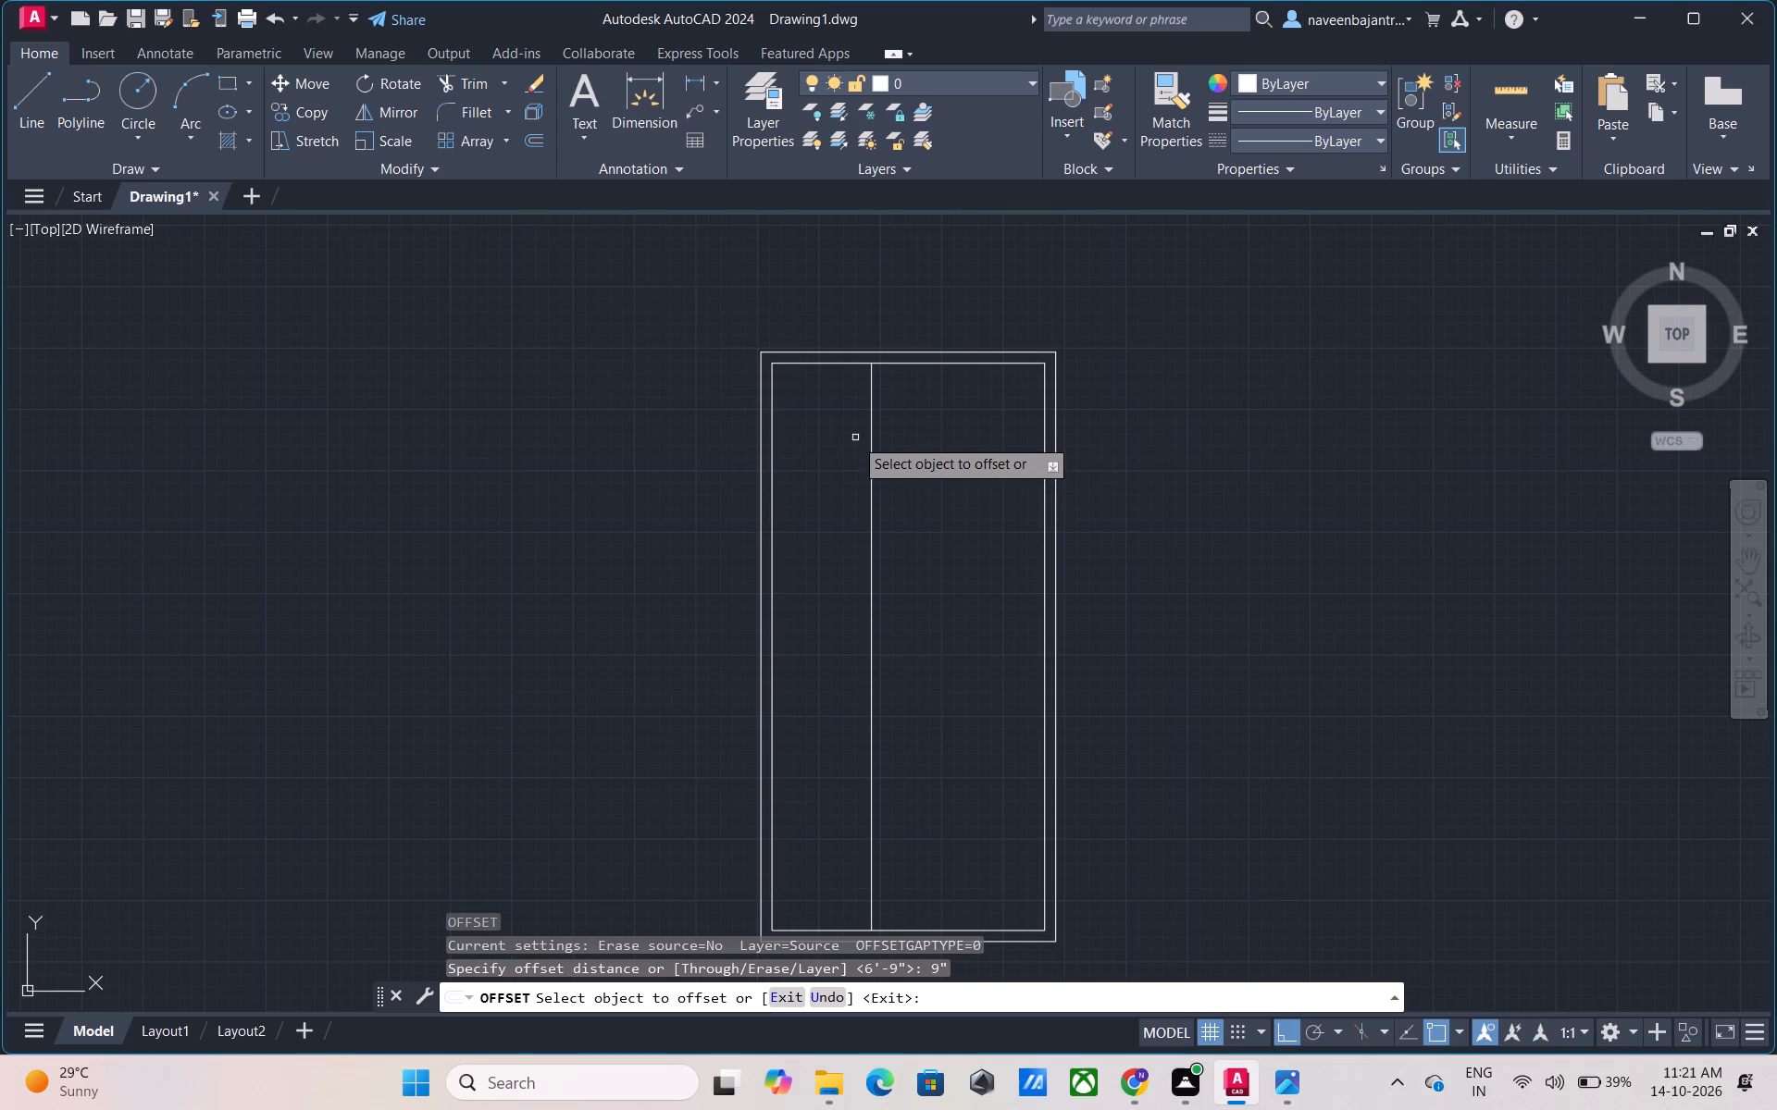
click(872, 483)
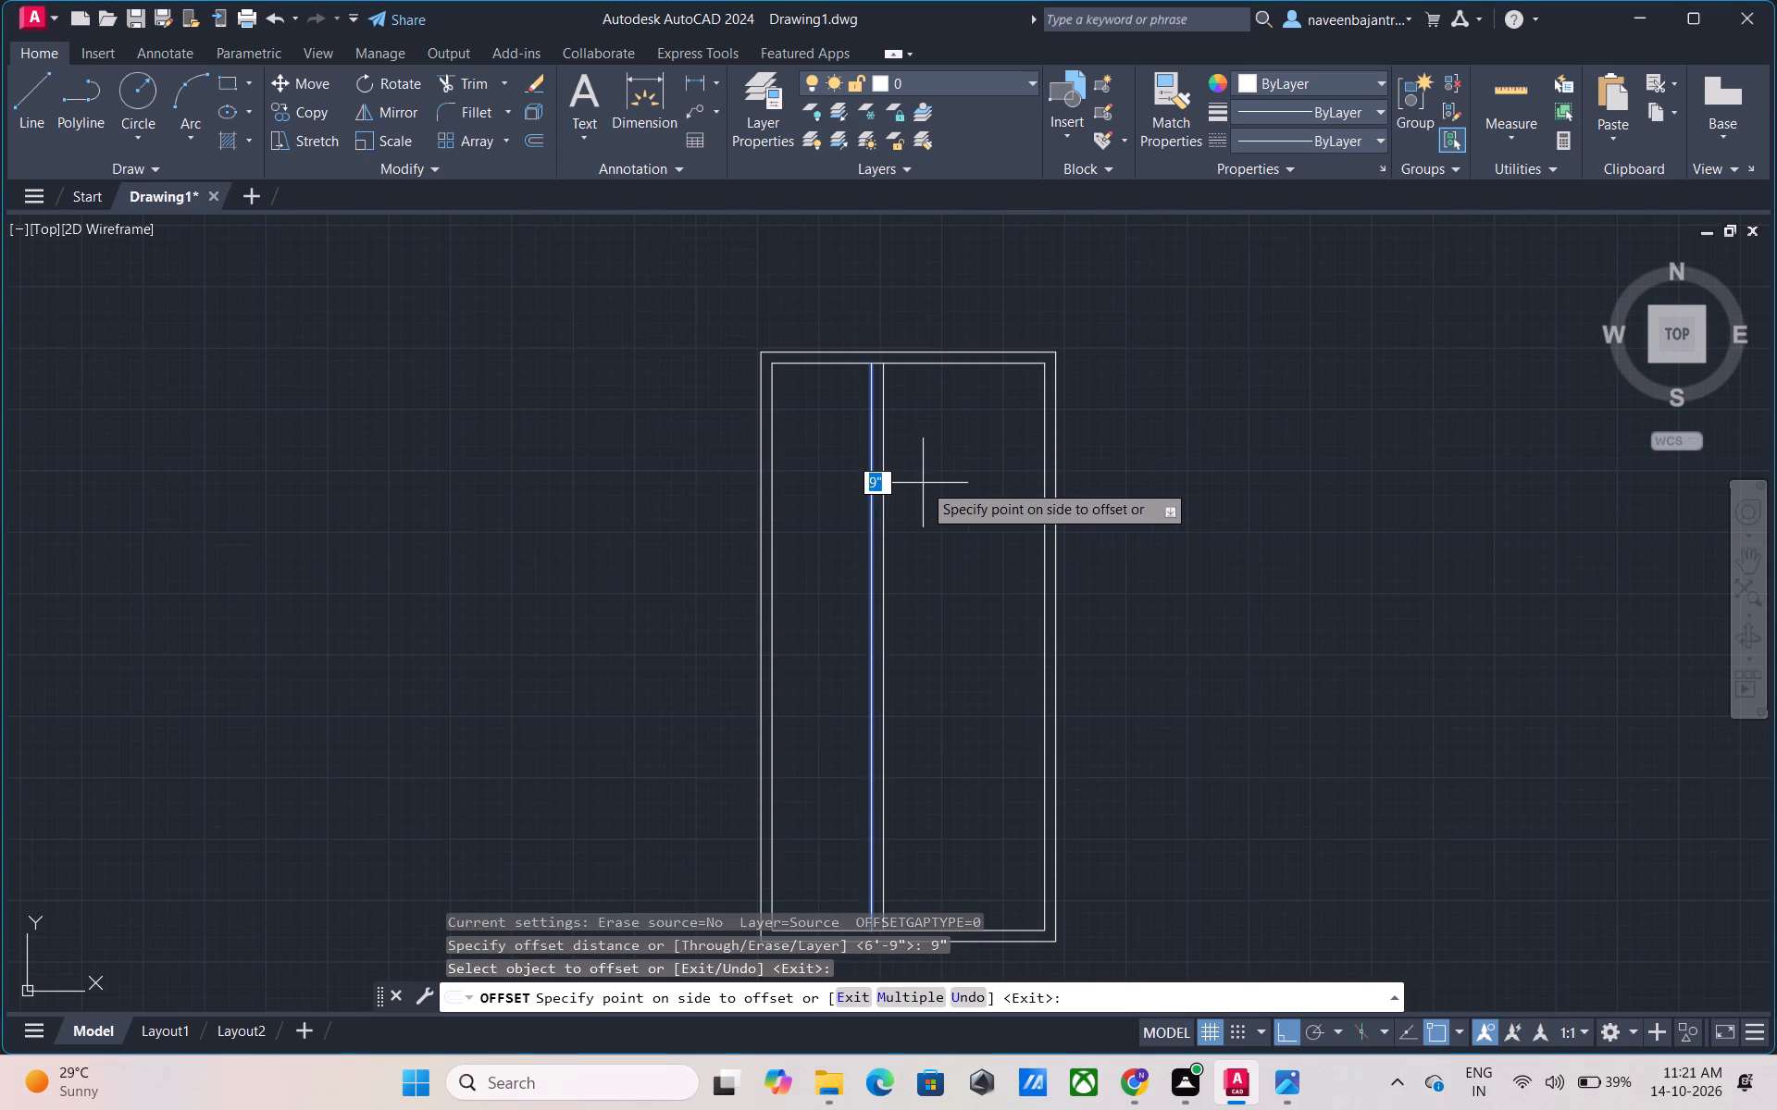
click(923, 483)
key(Escape)
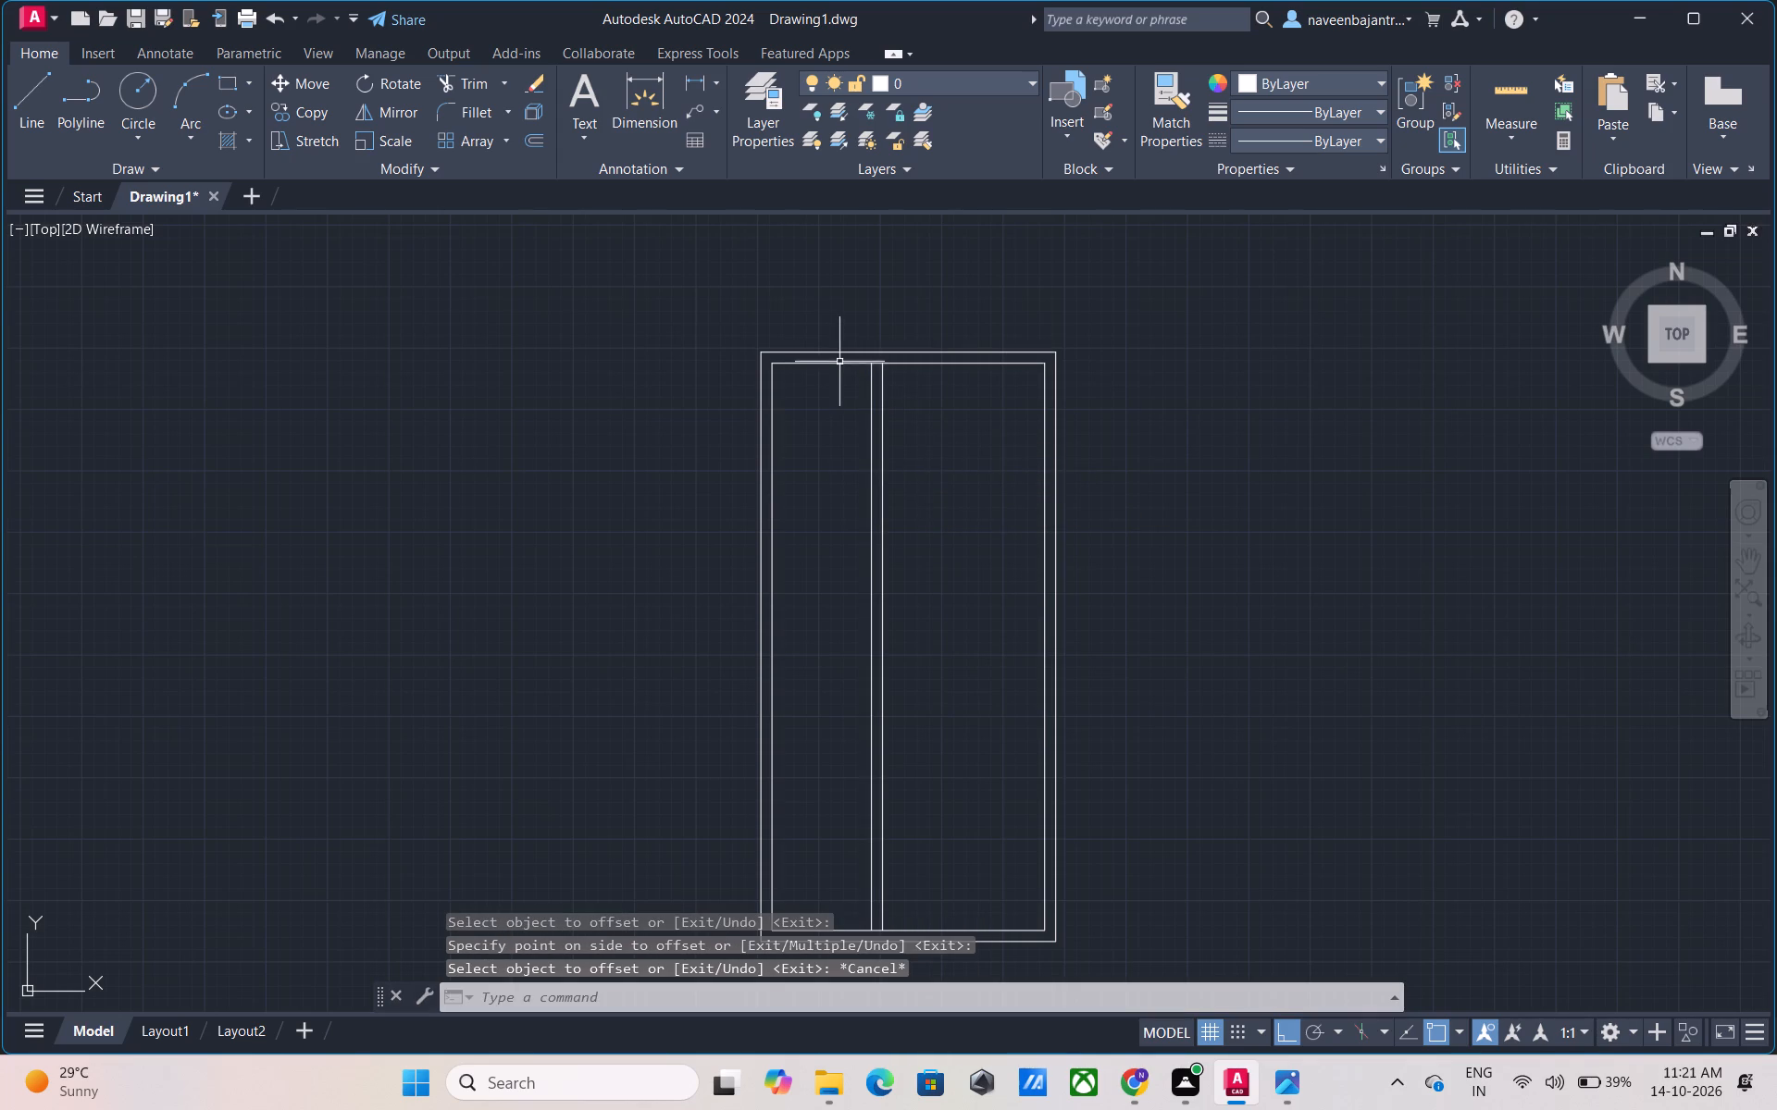
Trim the top inner wall line between the two vertical partition lines and end the Trim command.
scroll(913, 352, up, 6)
scroll(913, 352, down, 3)
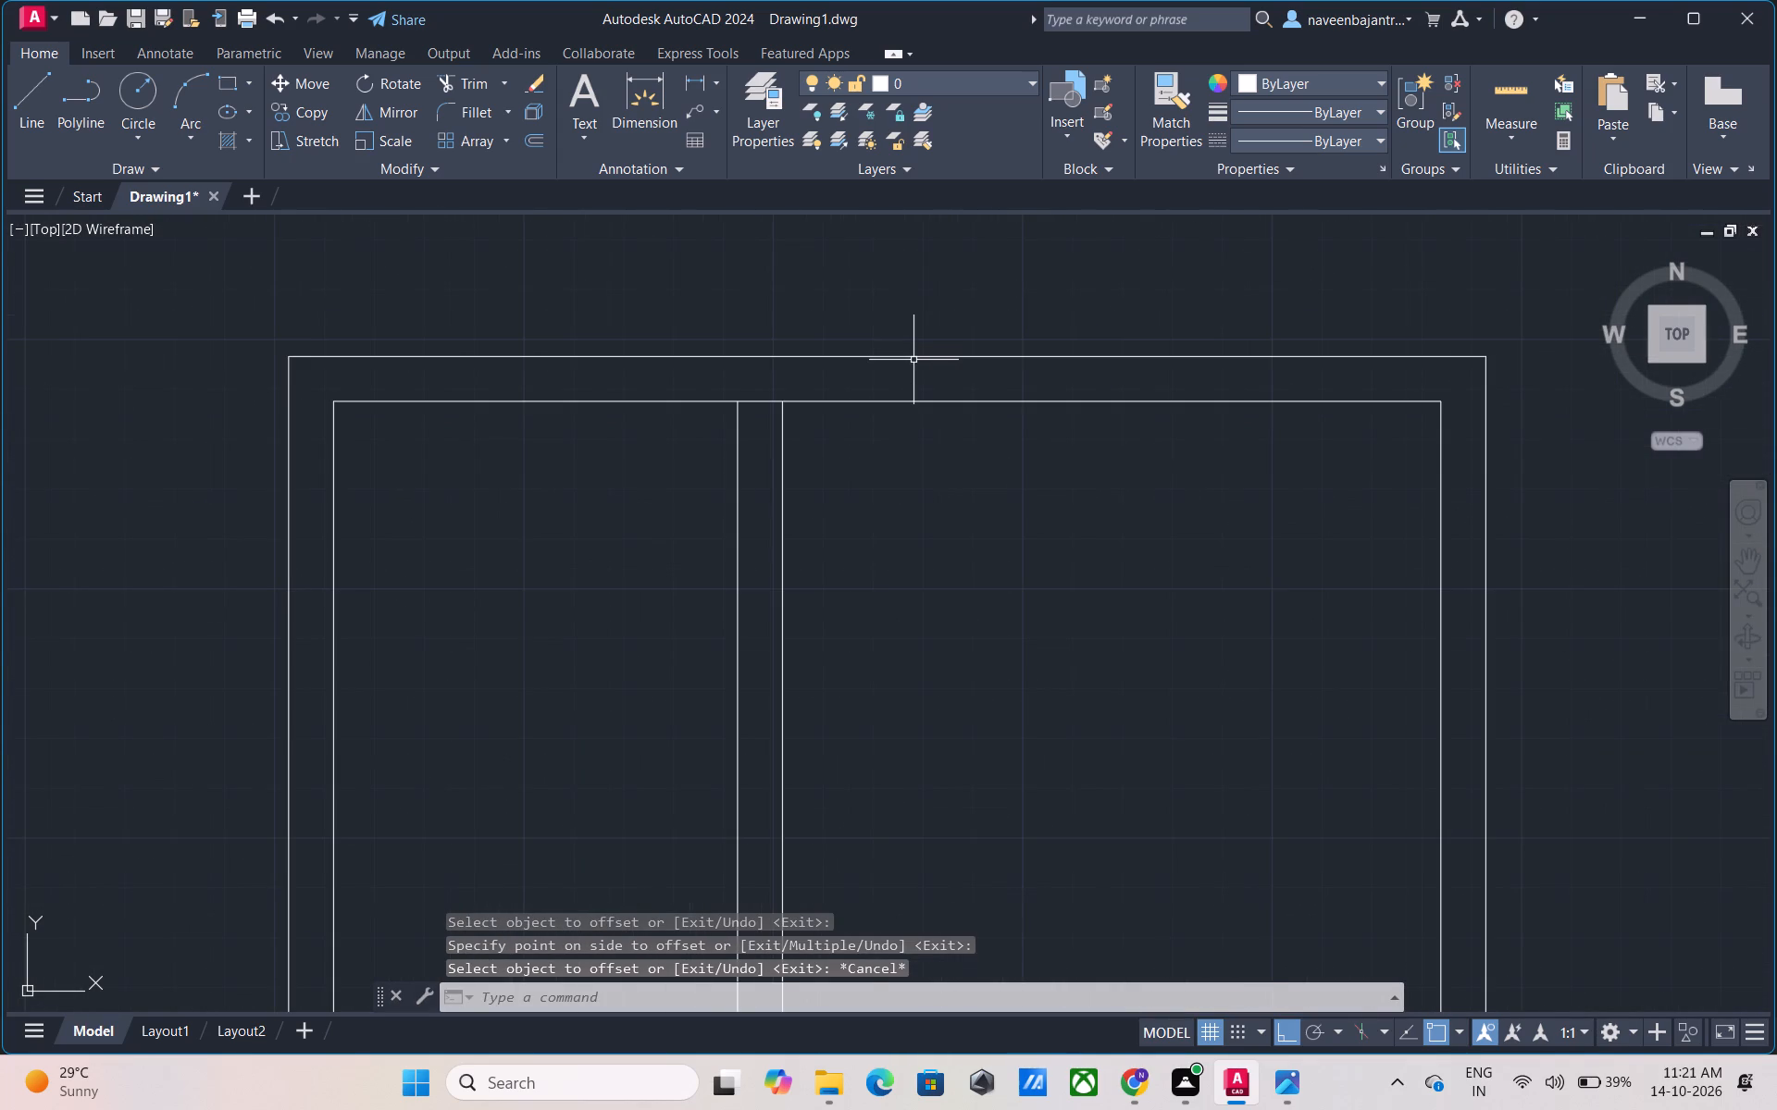
text(TR)
key(space)
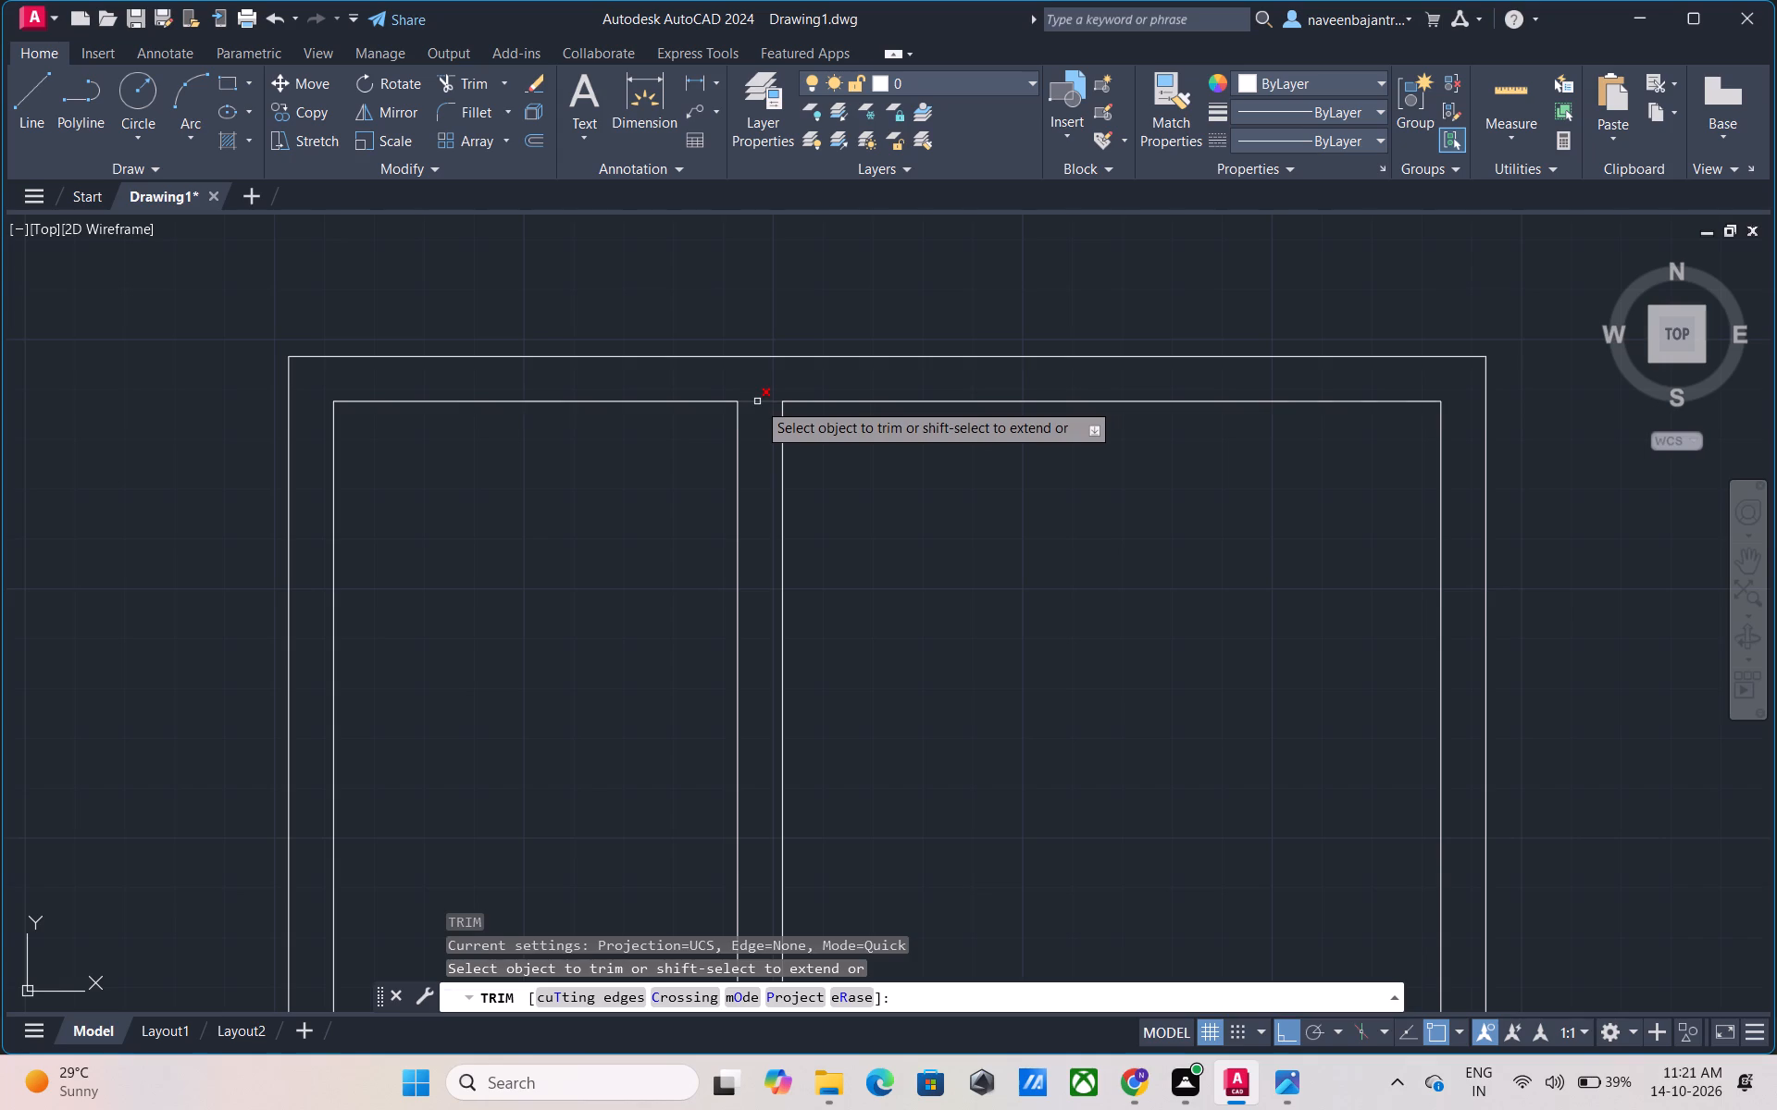
click(757, 401)
scroll(938, 457, down, 4)
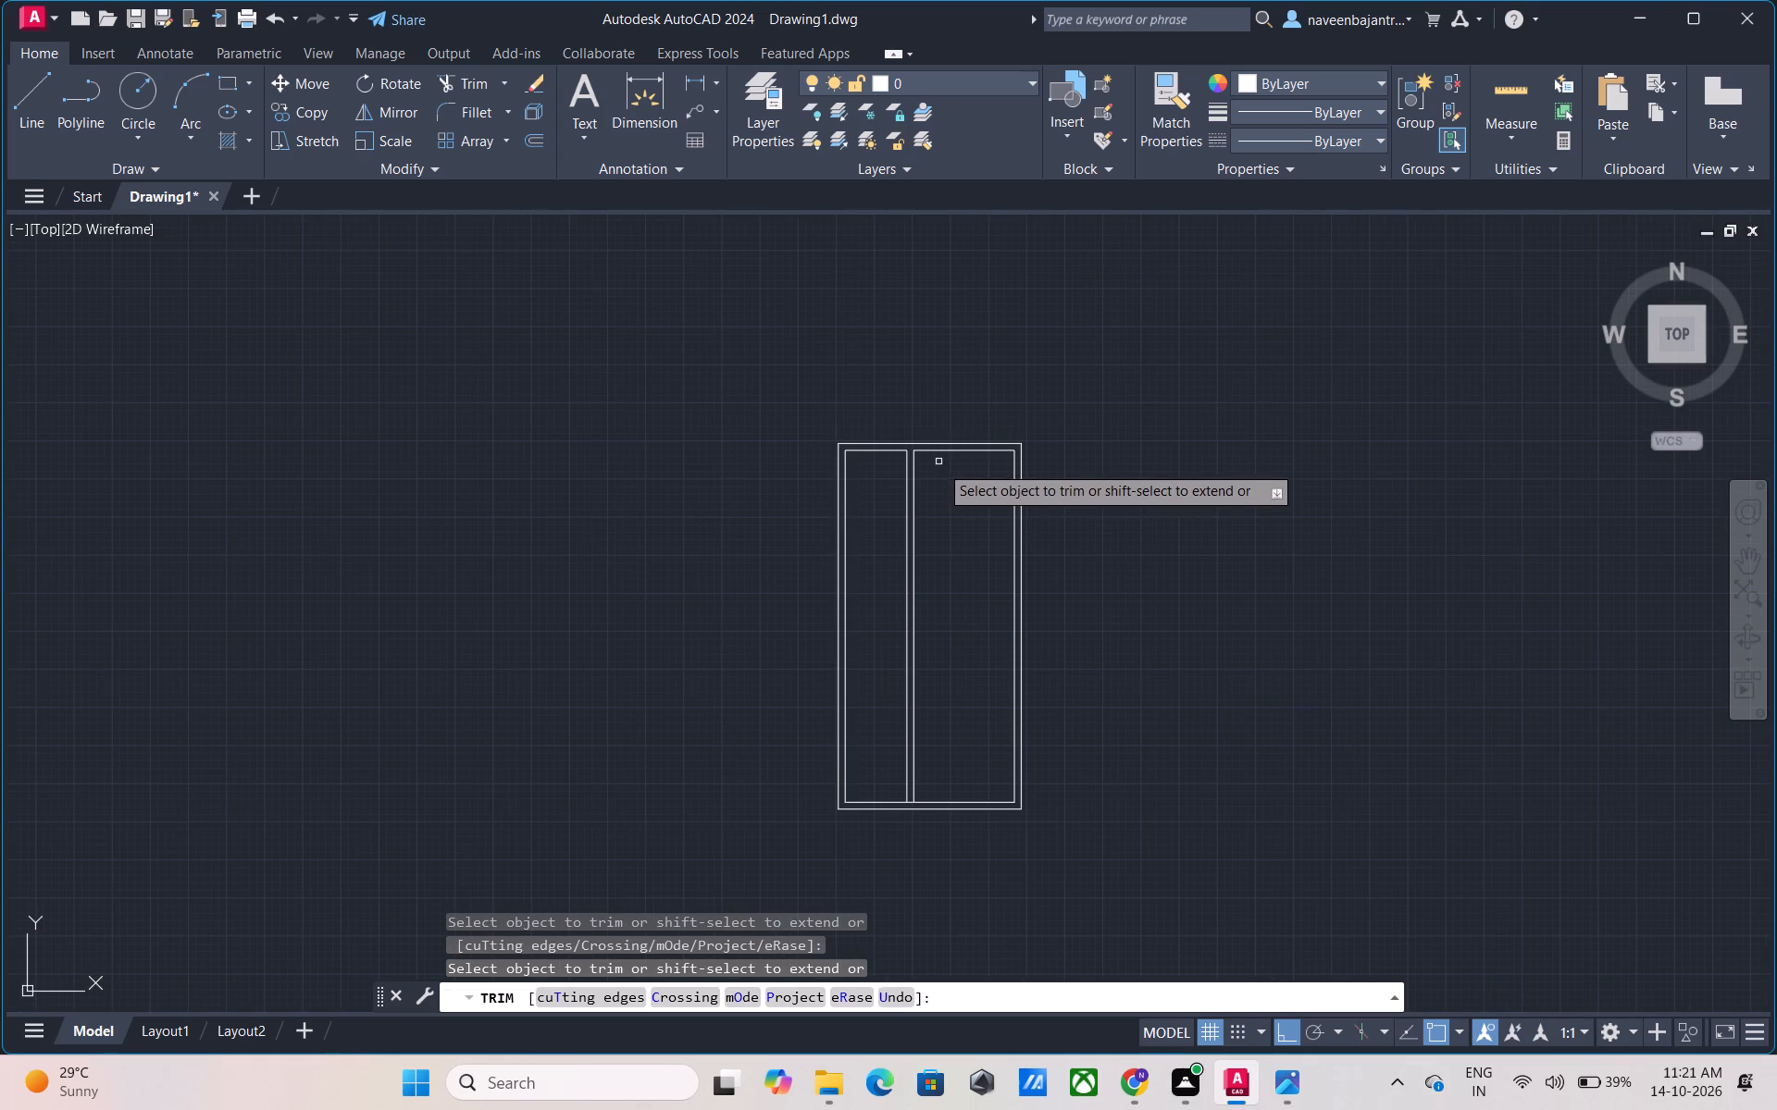
key(Escape)
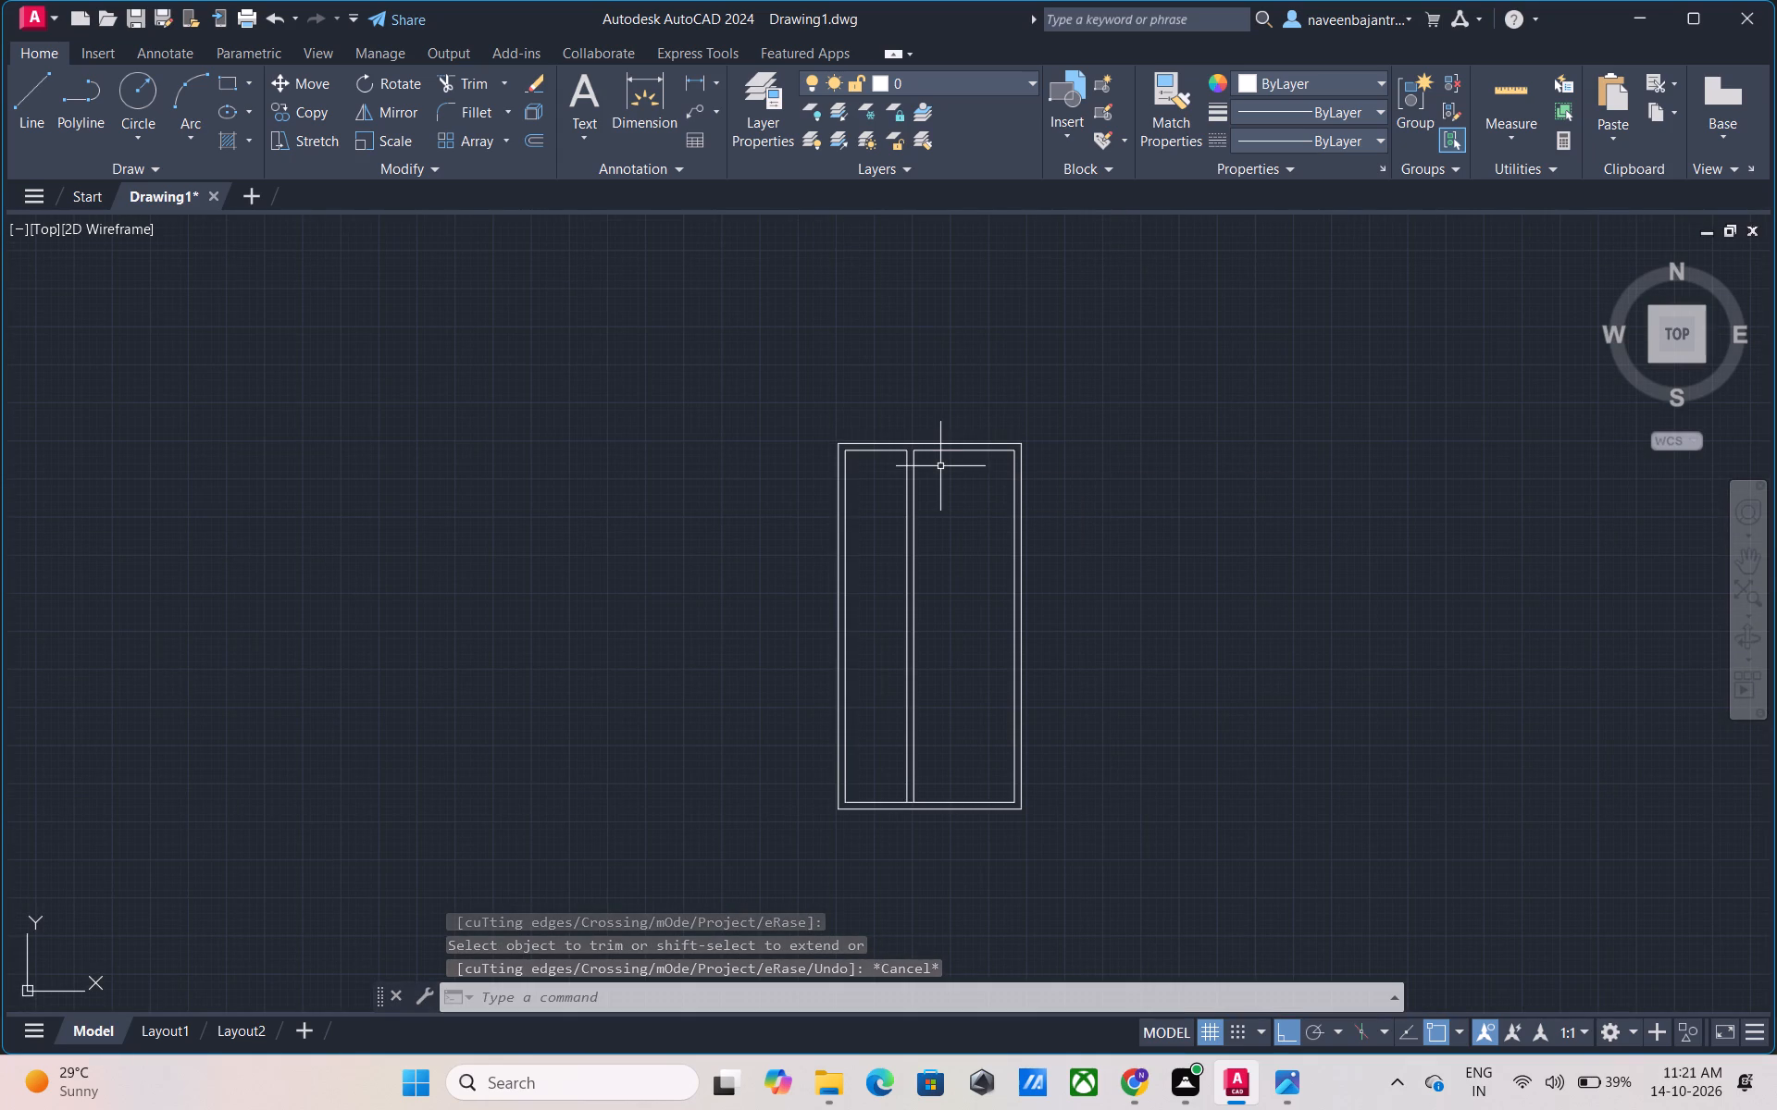
Offset the top inner wall line of the narrow left bay 4'6" downward to start a cross partition.
key(o)
key(space)
text(4'6)
key(shift+quotedbl)
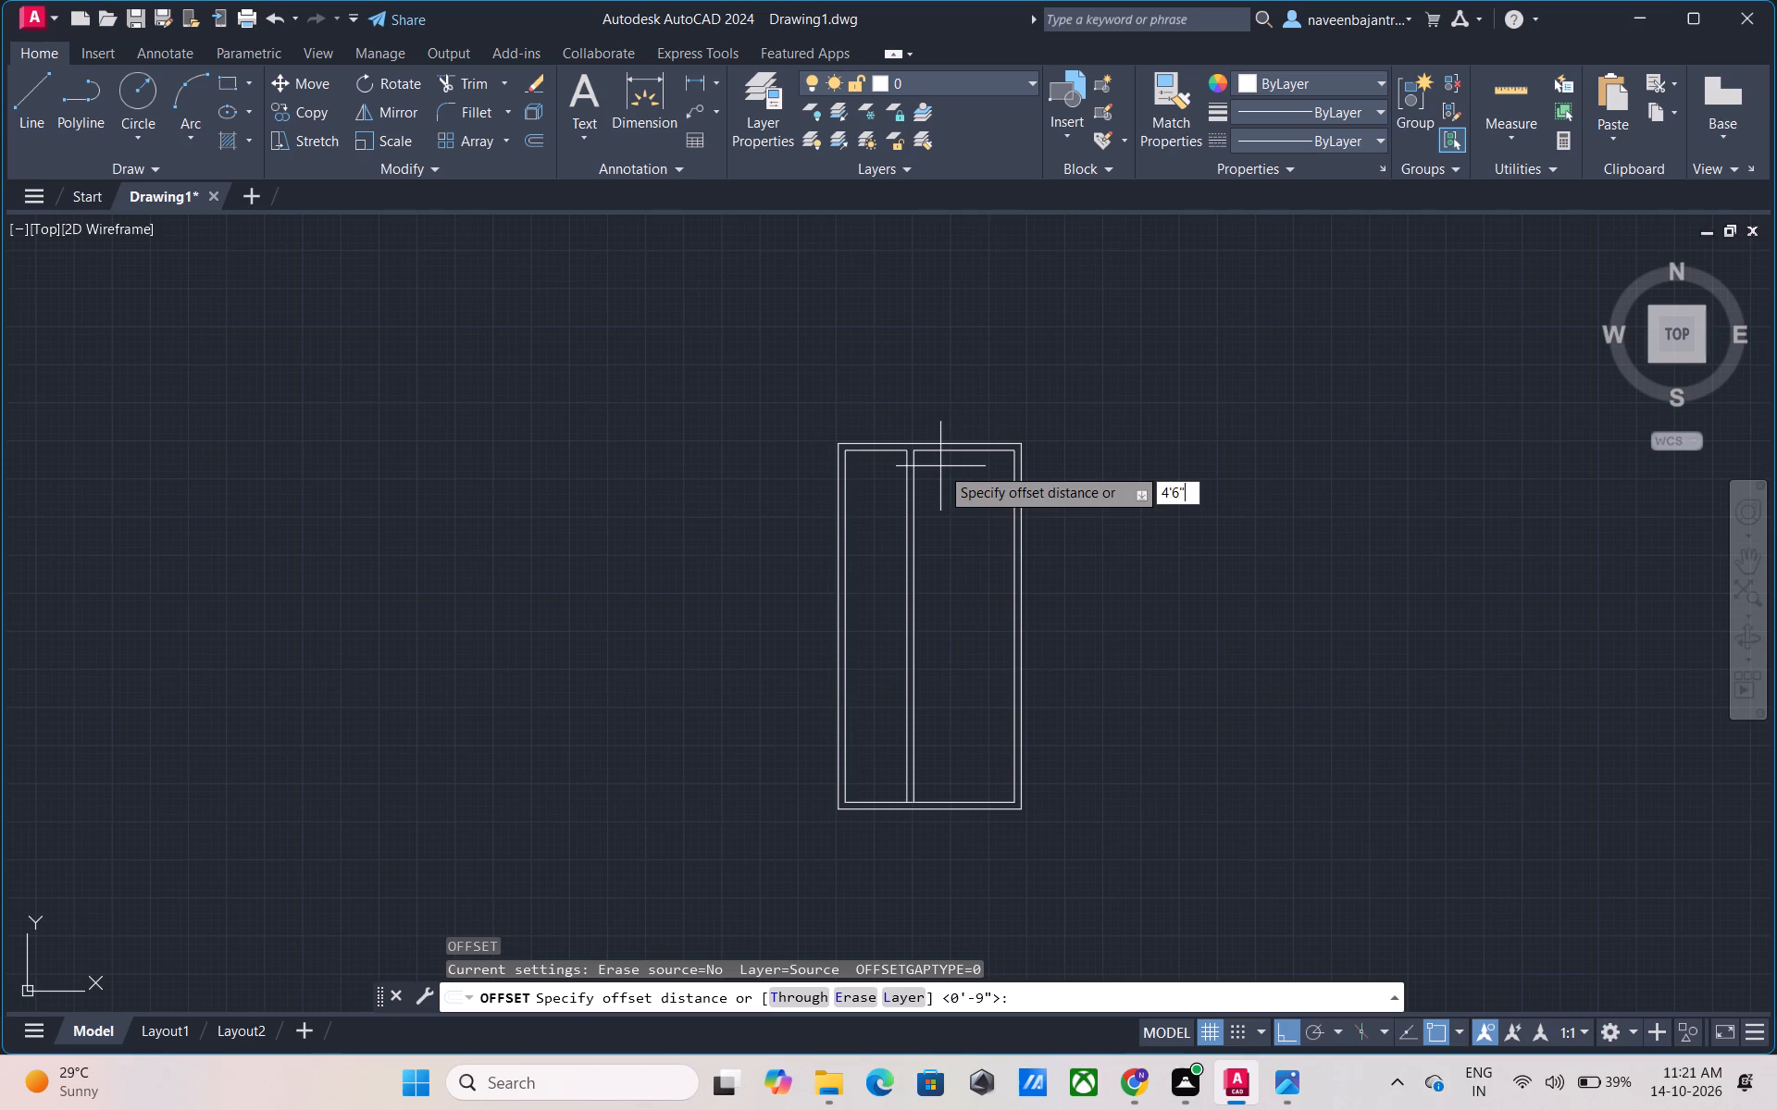
key(Return)
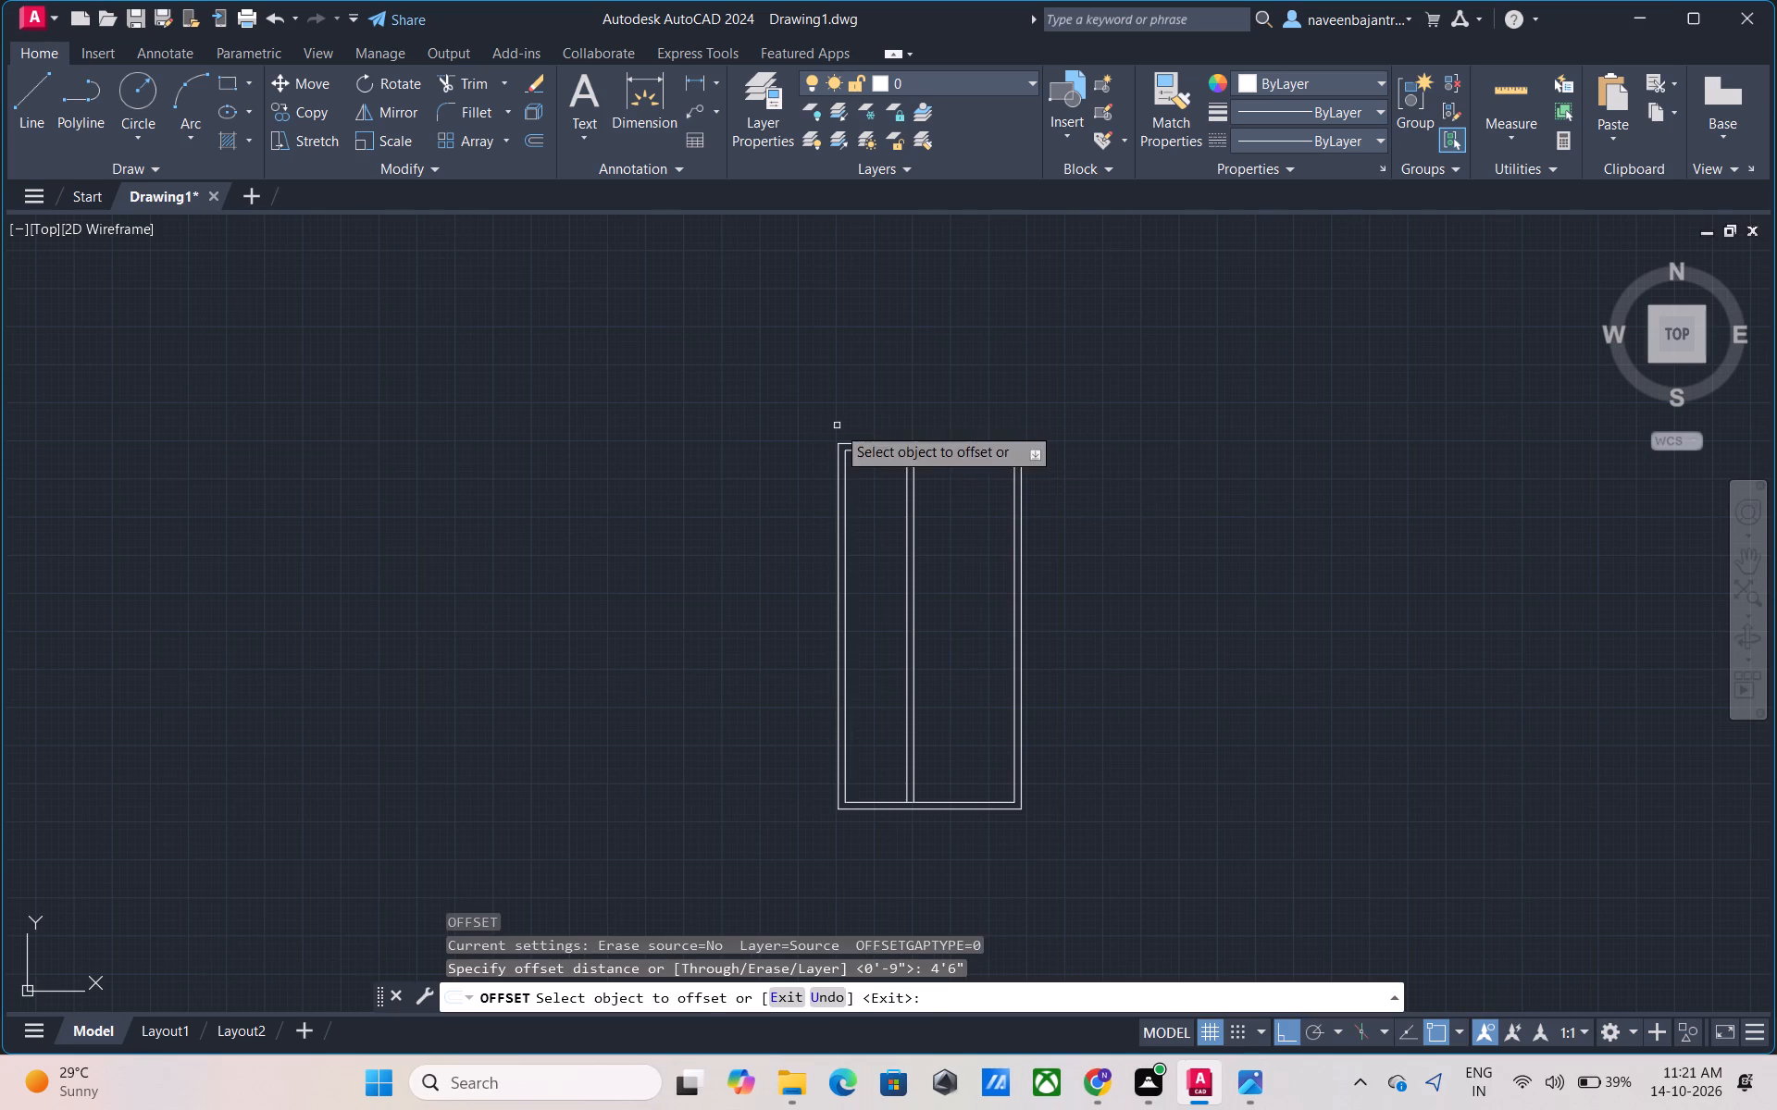
click(877, 450)
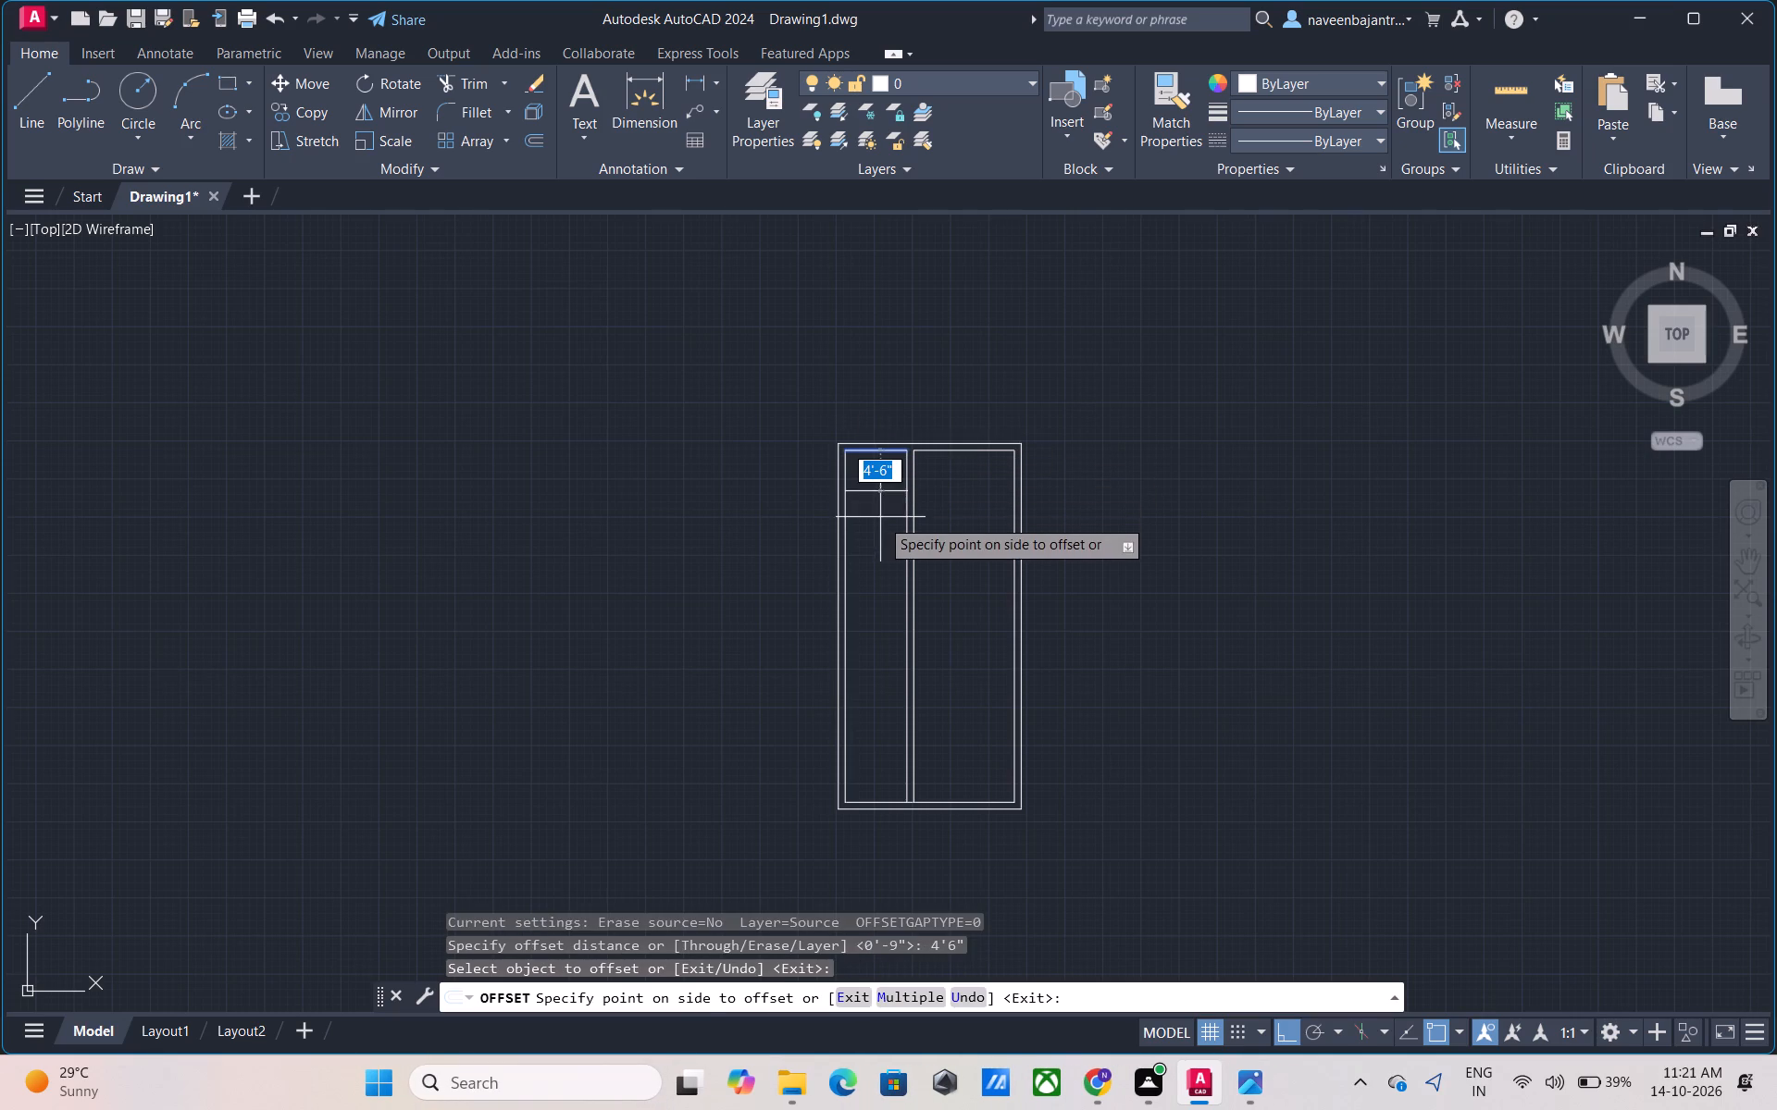
click(880, 523)
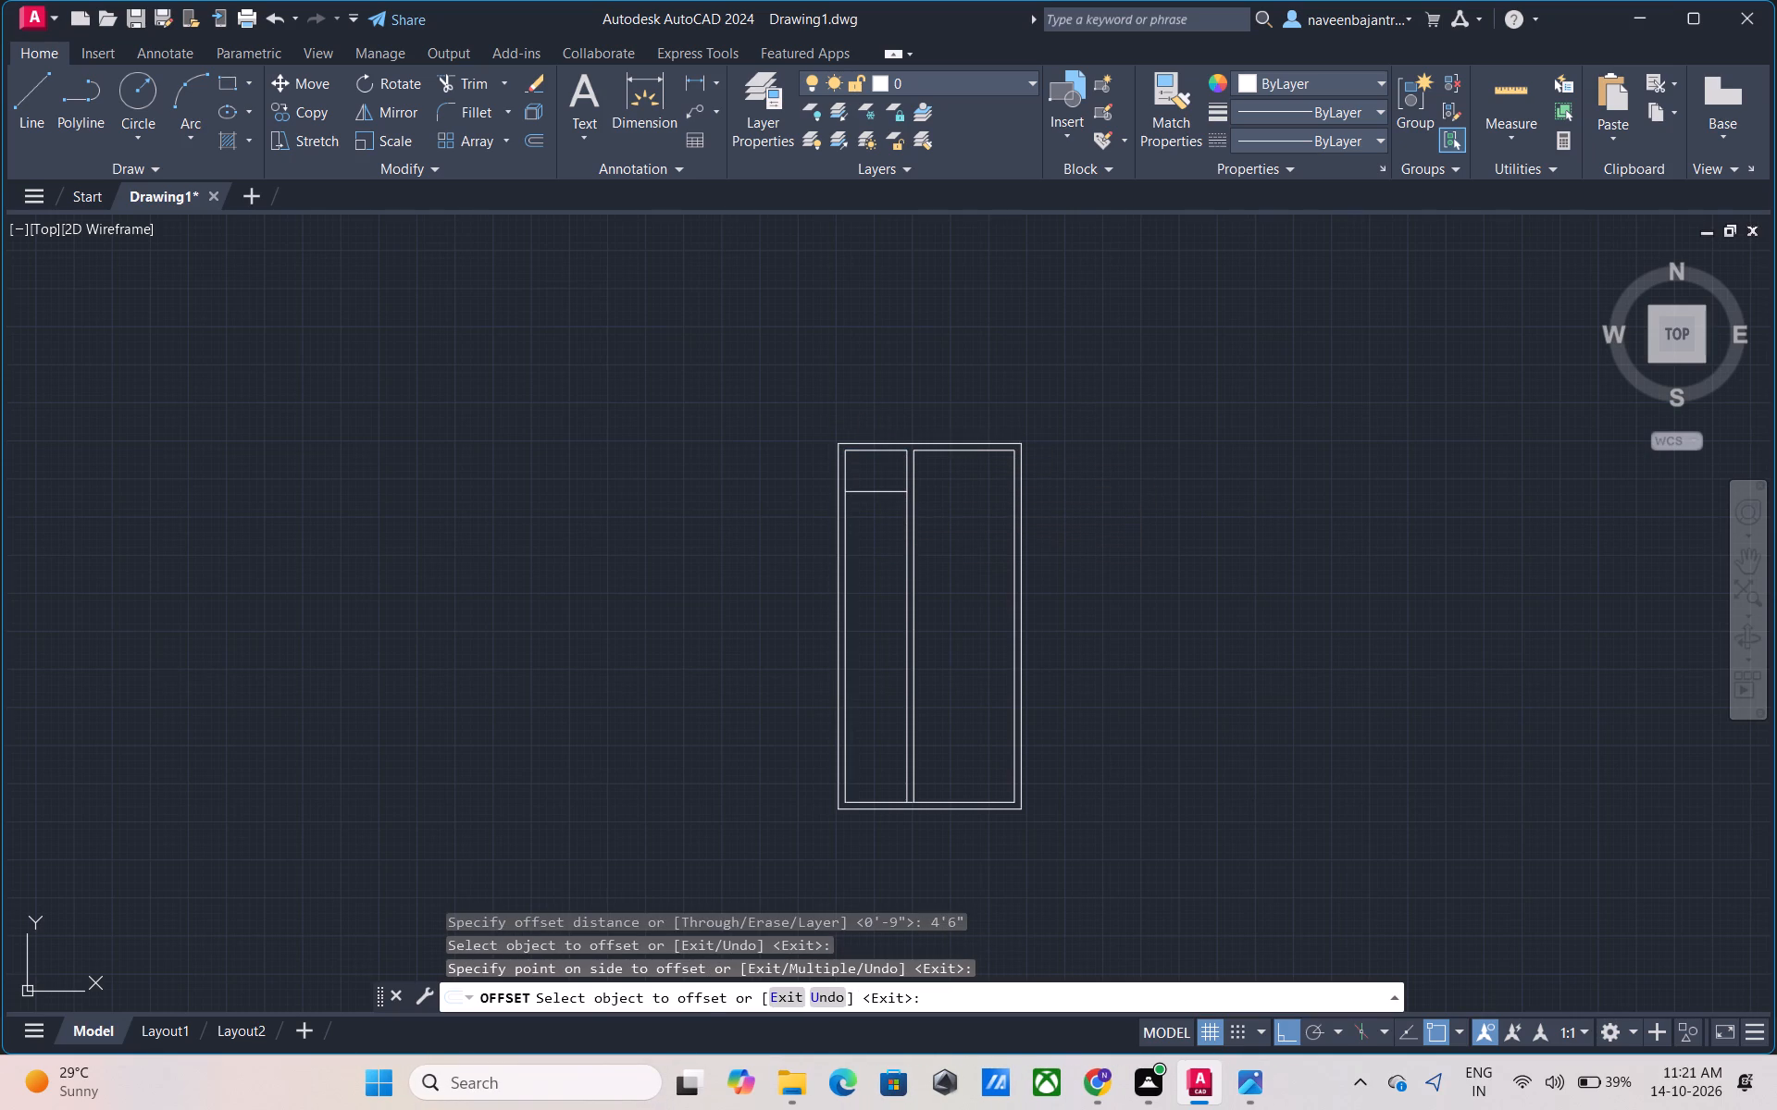
key(Escape)
Offset the cross partition line in the left bay 6" downward to form its second face.
text(O)
key(space)
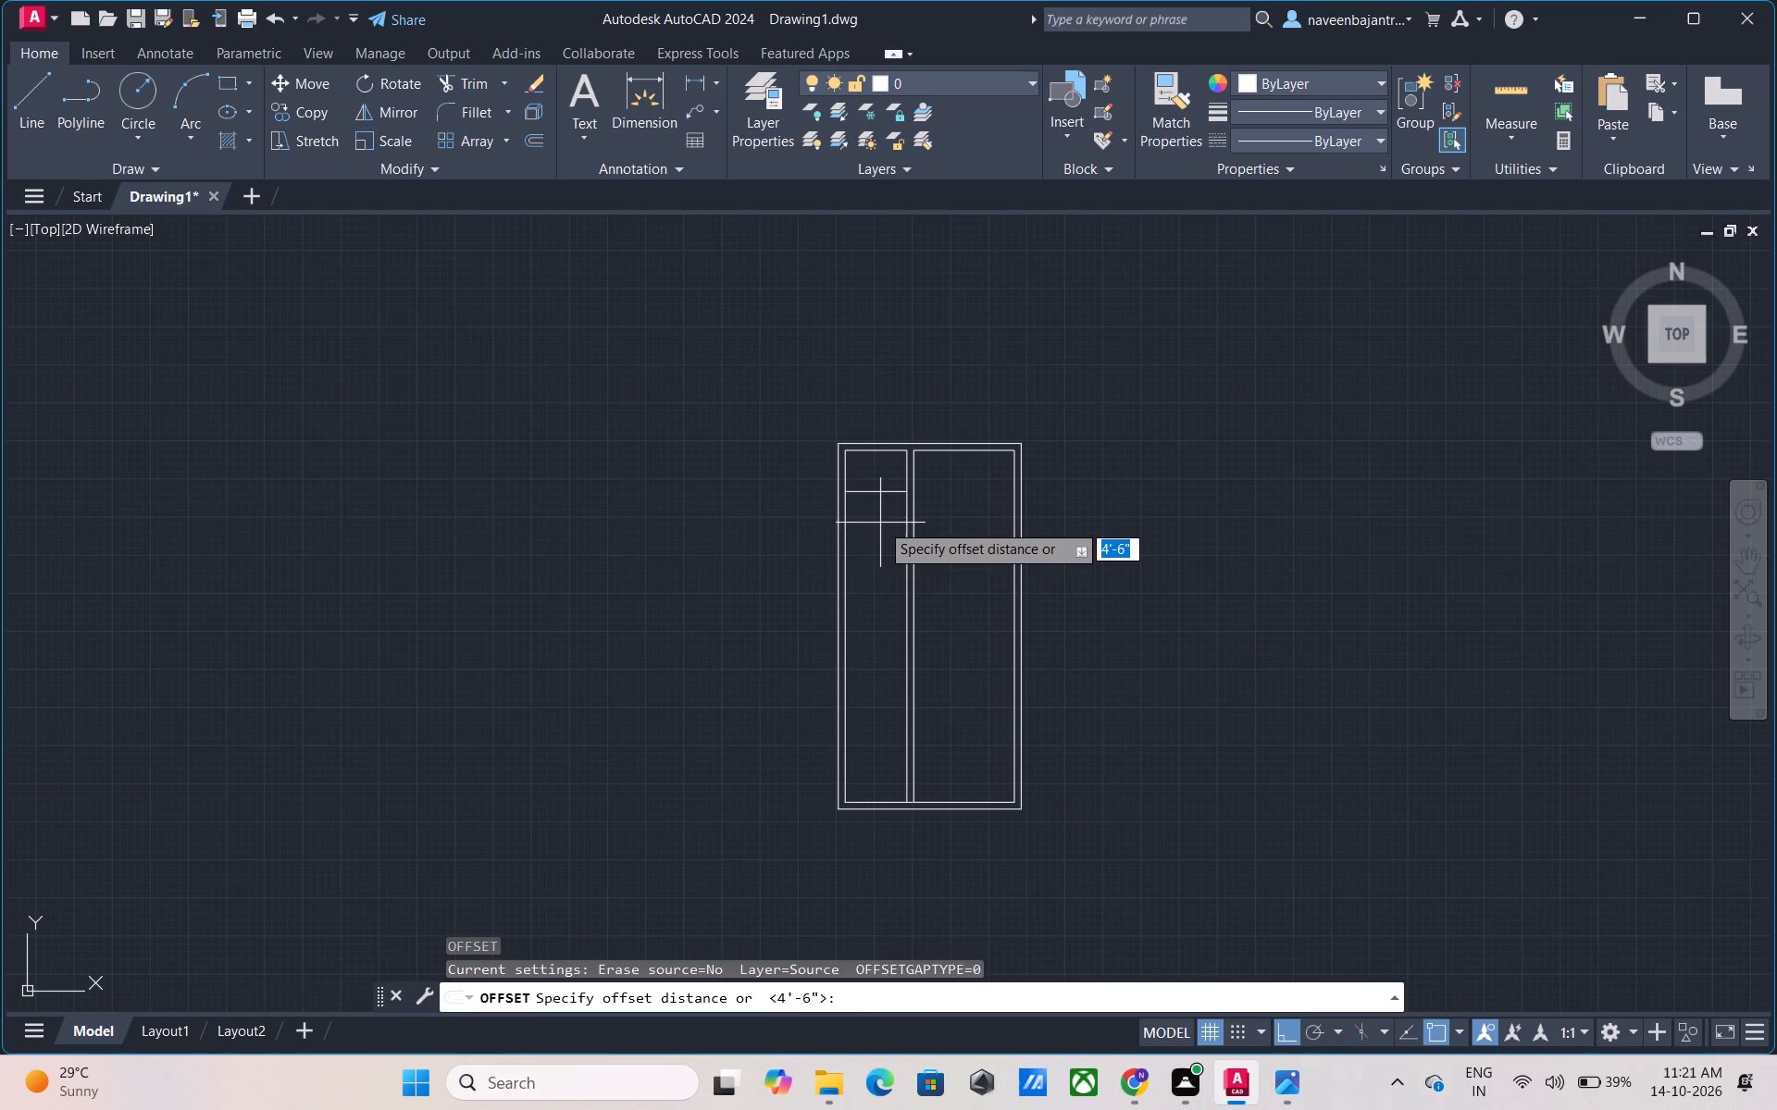
key(6)
key(shift+quotedbl)
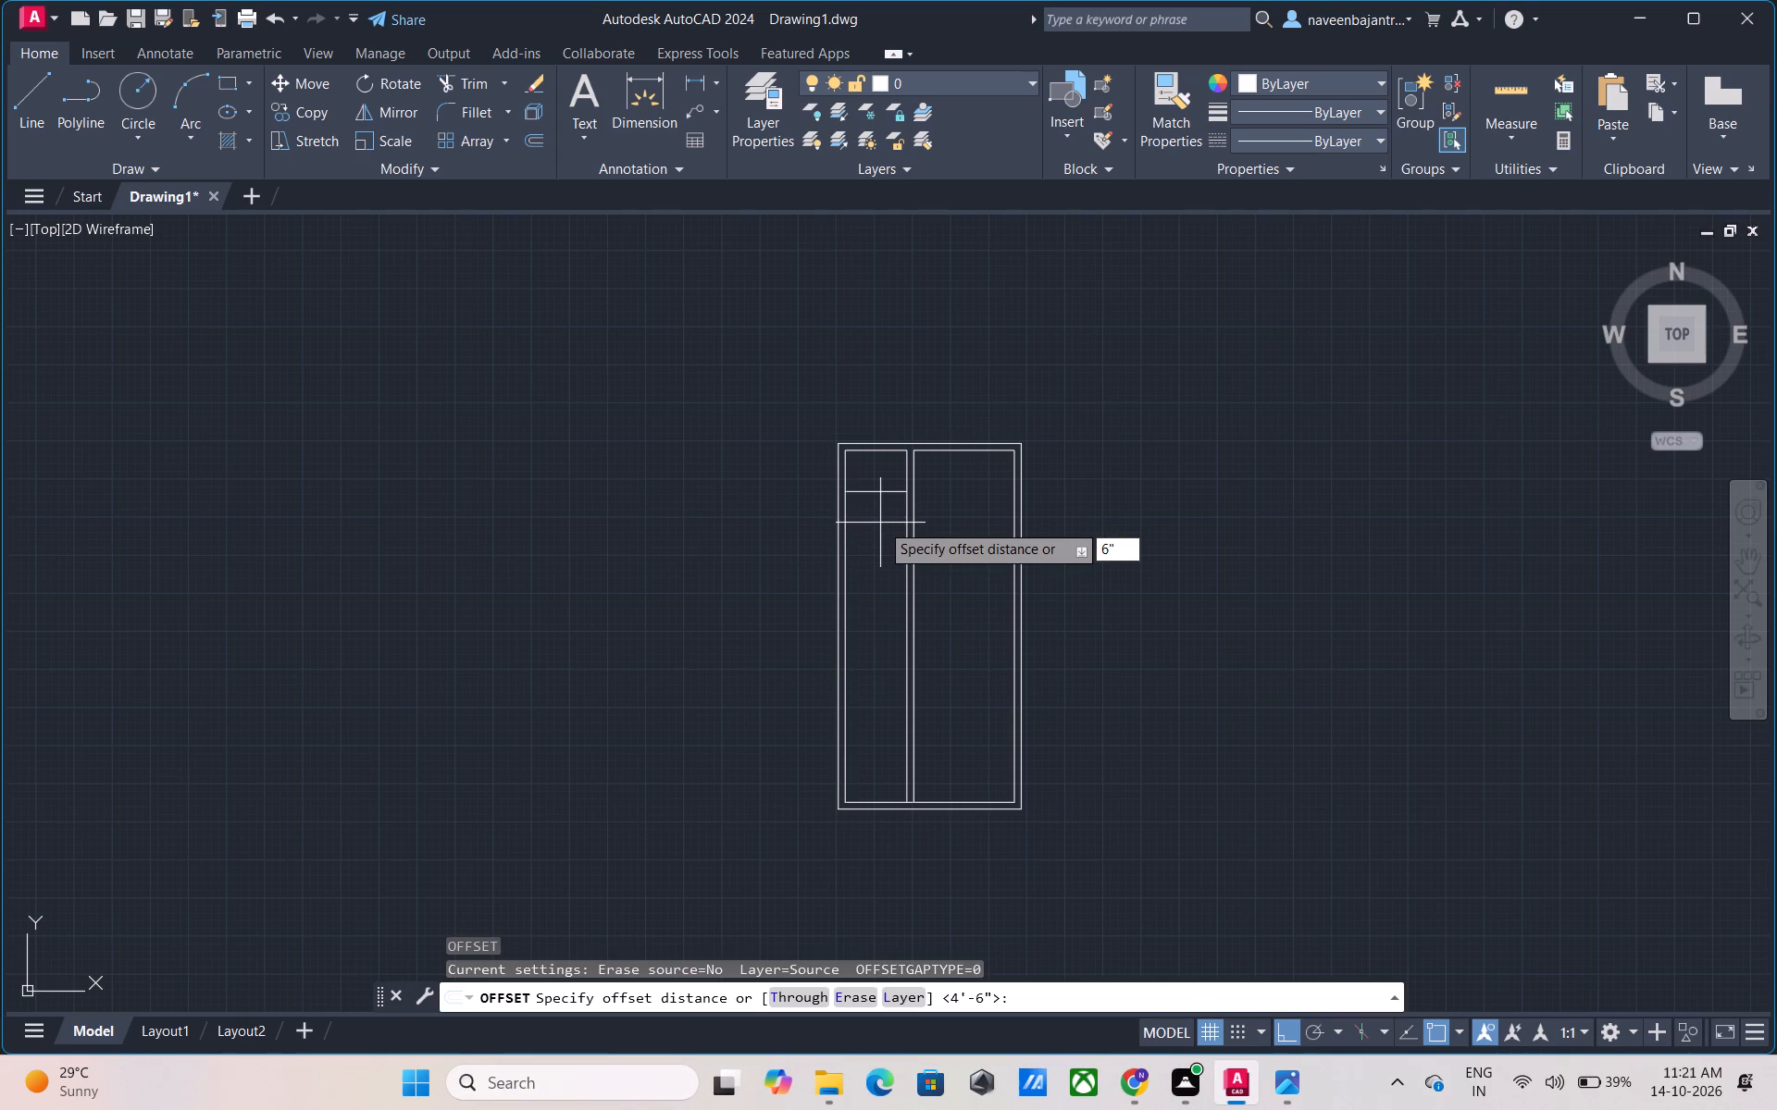
key(Return)
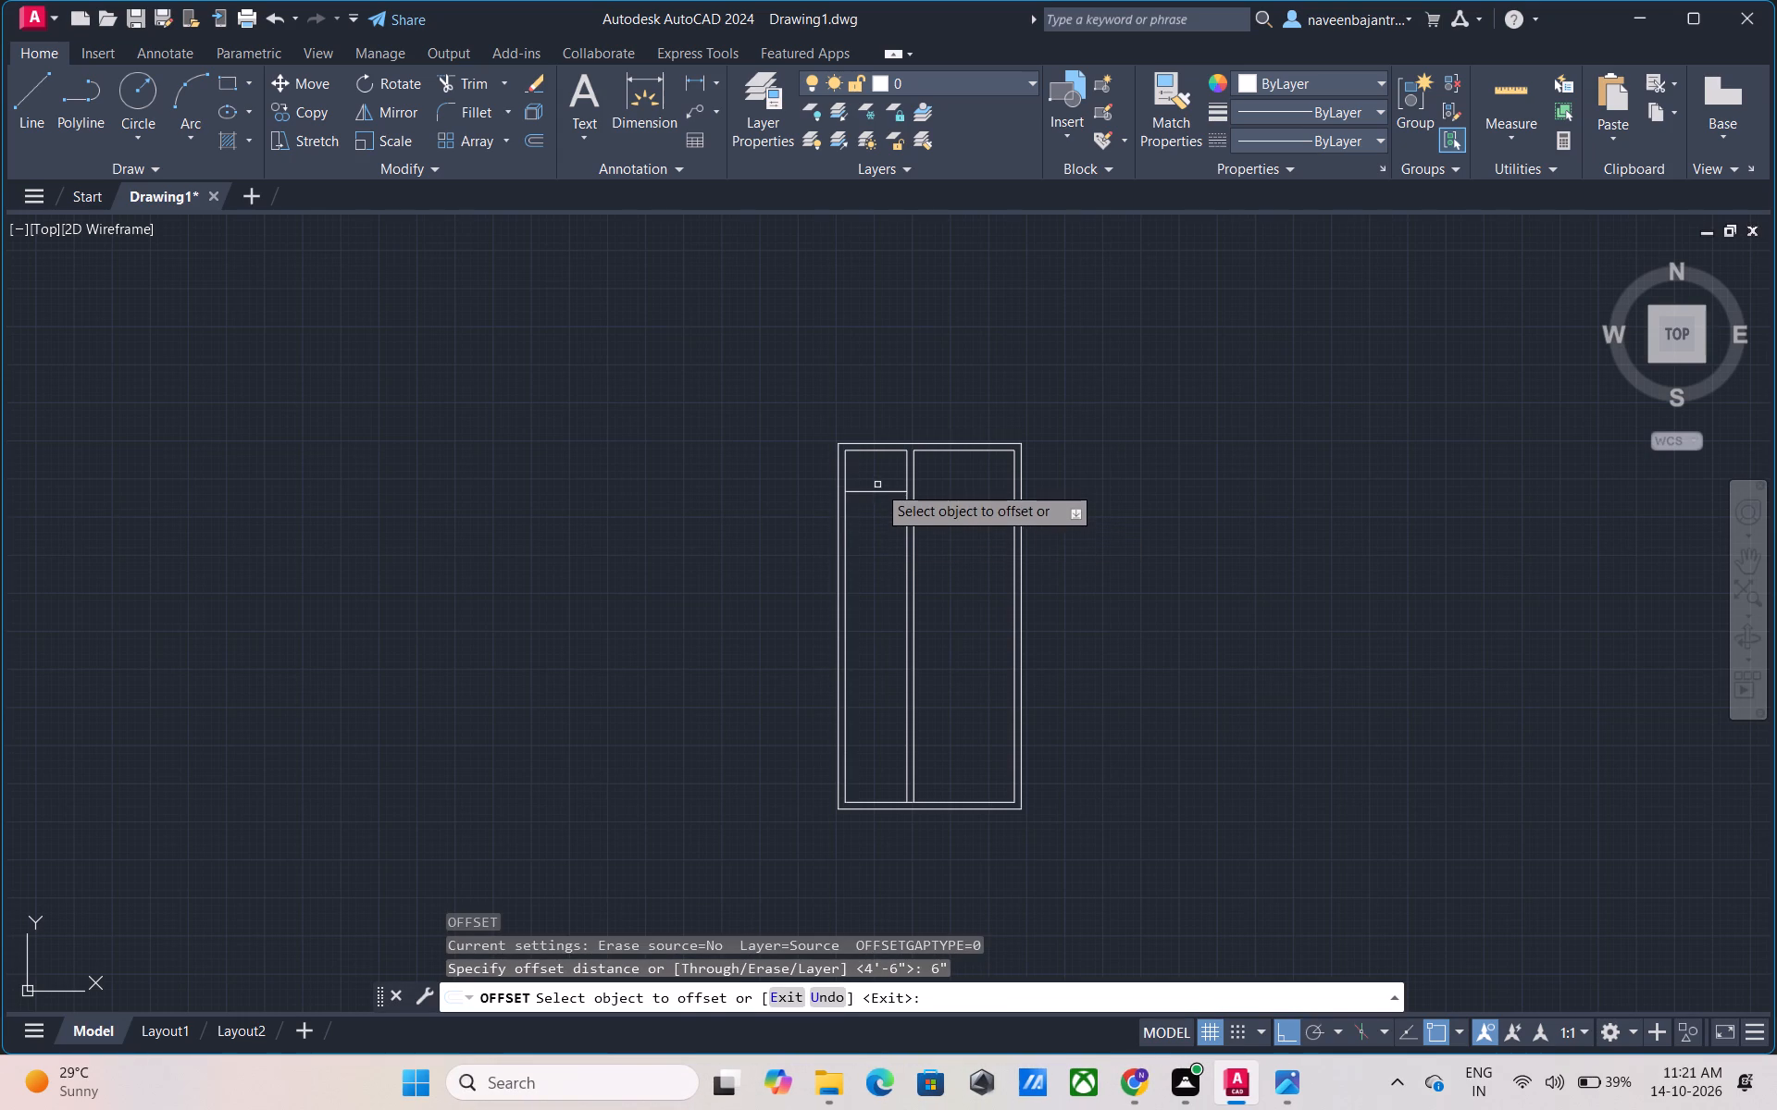
click(877, 493)
click(880, 524)
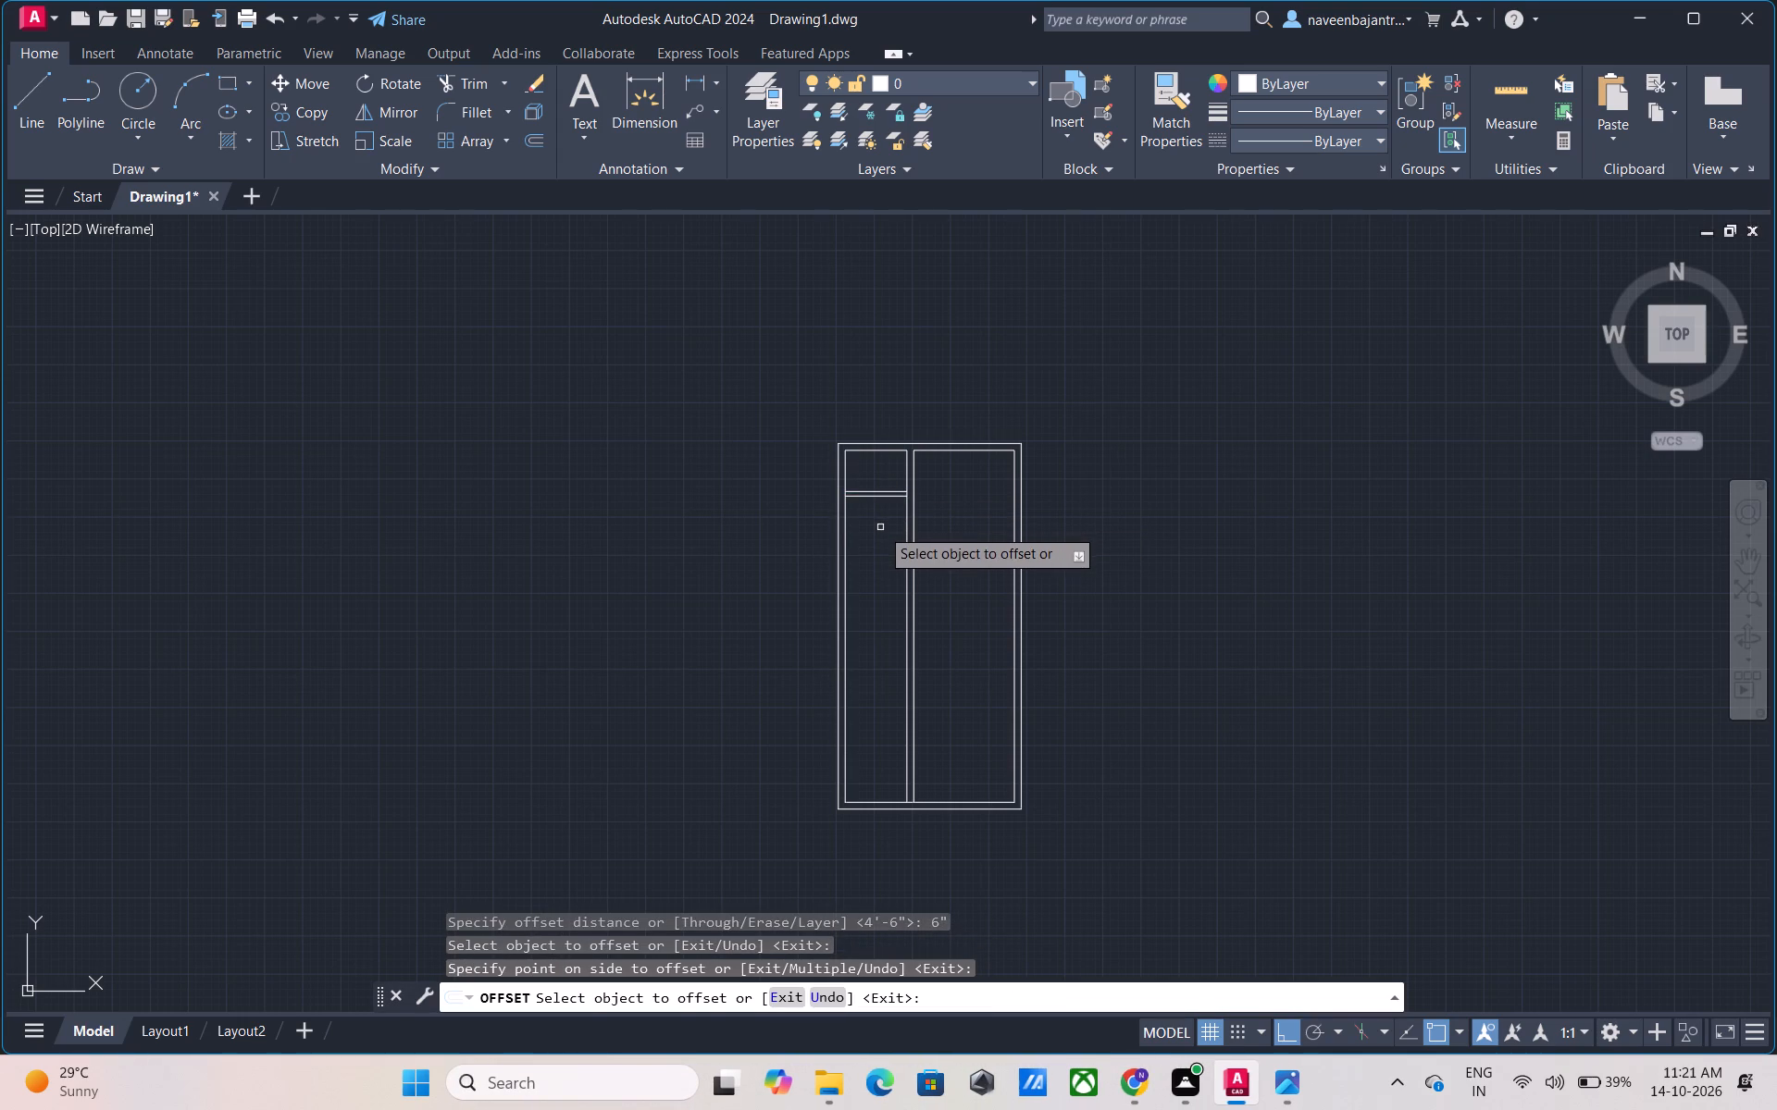
key(Escape)
Trim the vertical wall lines between the 6" cross partition's two faces at both of its ends.
text(TR)
key(space)
scroll(880, 500, up, 2)
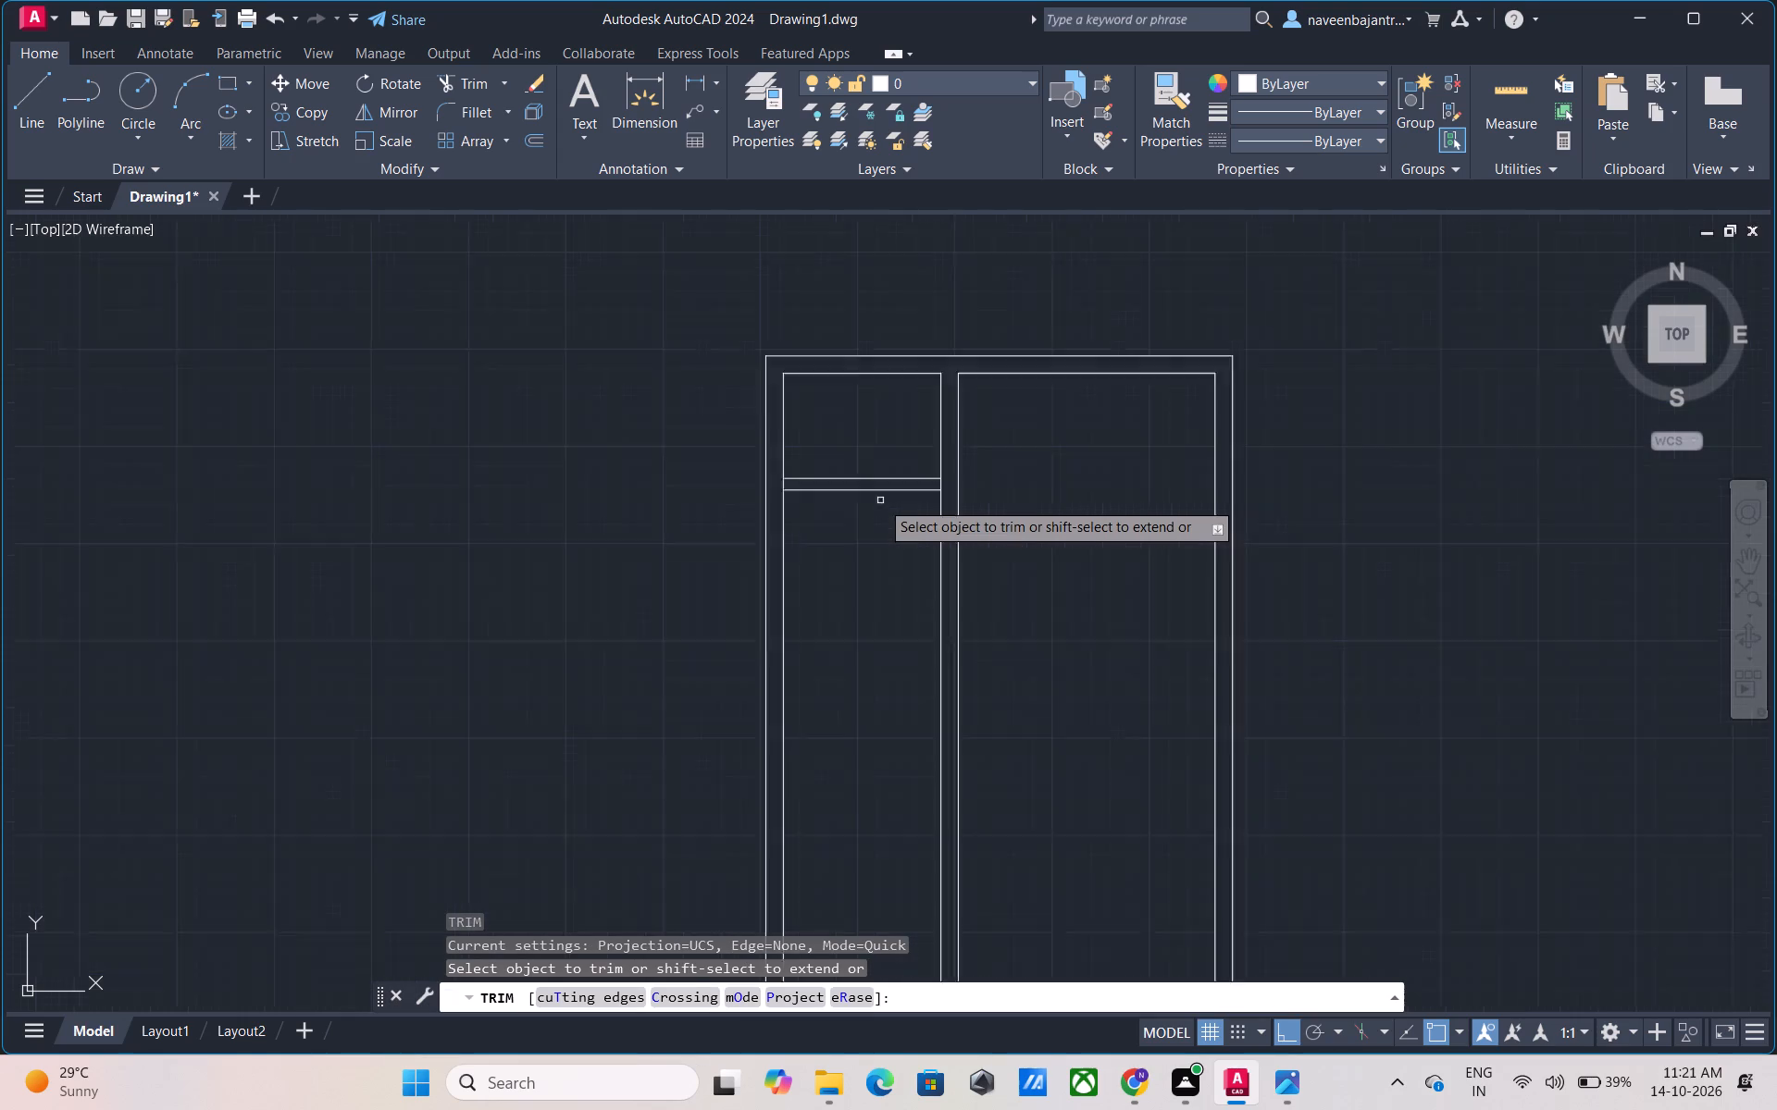
scroll(880, 500, up, 3)
click(1113, 437)
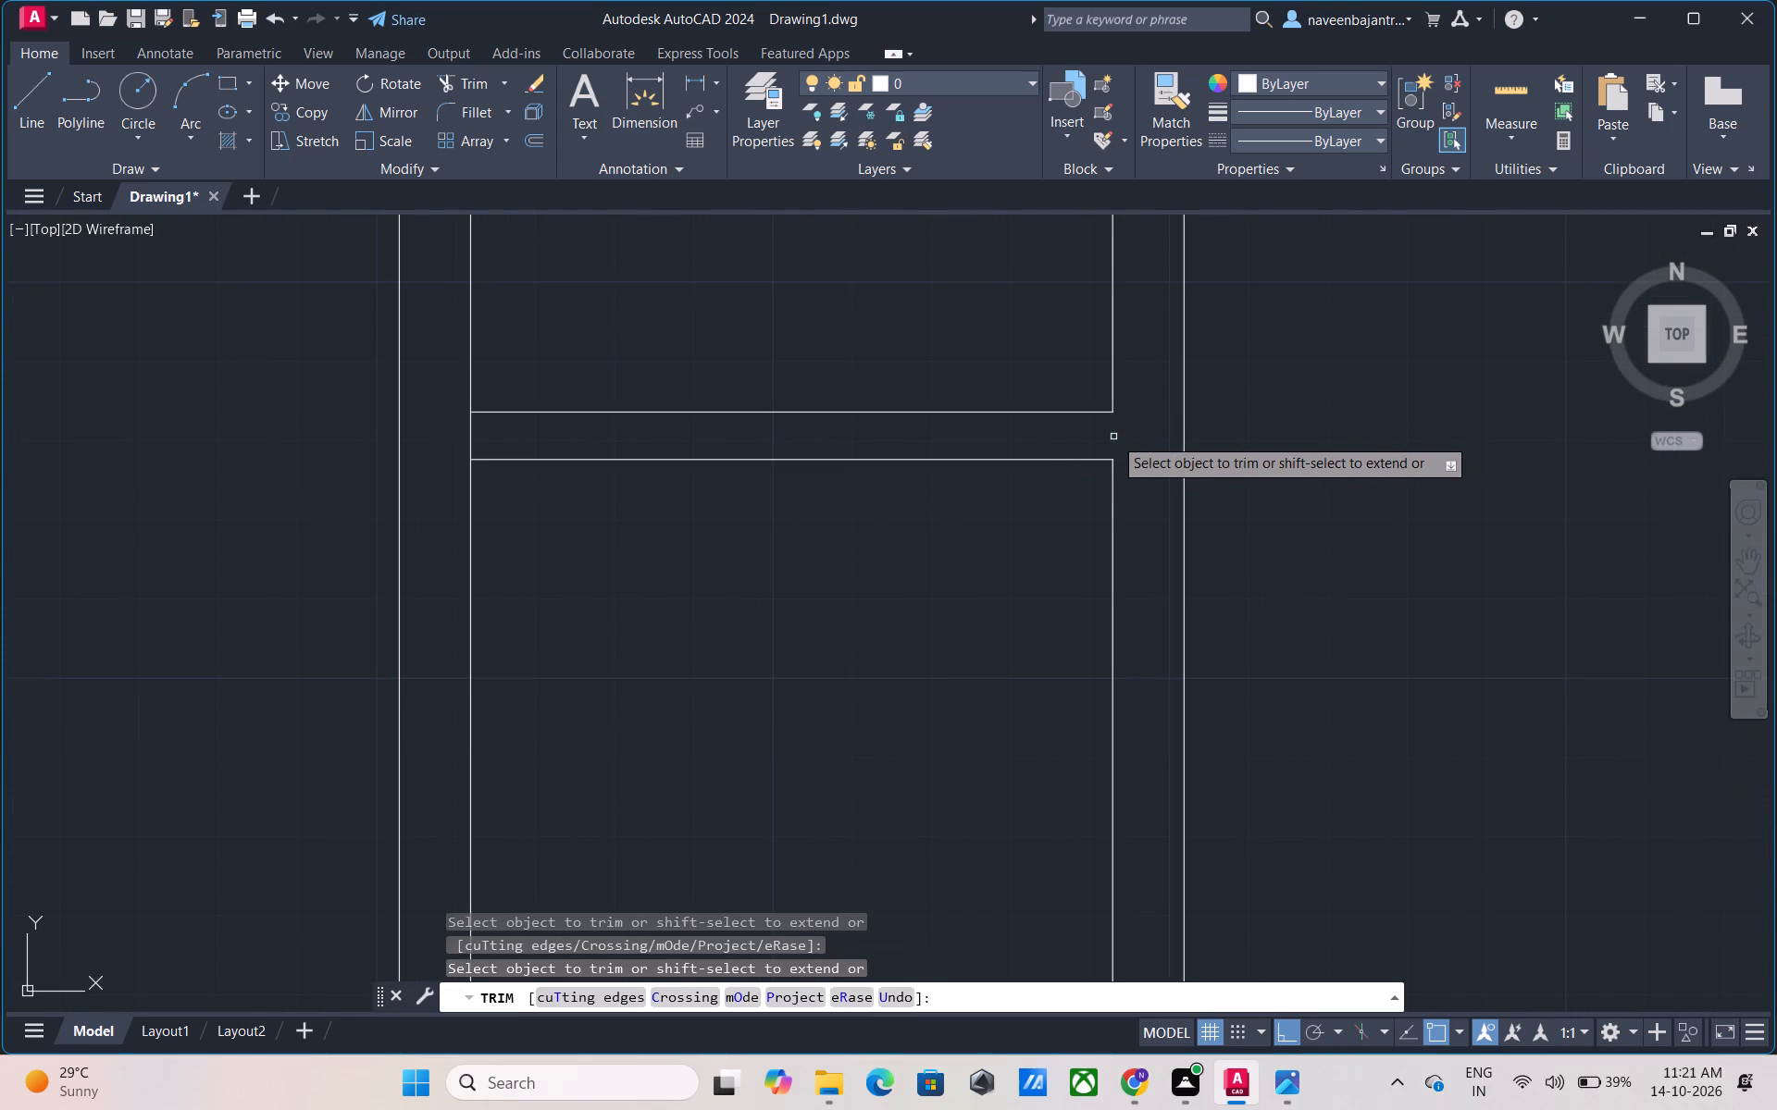
click(468, 432)
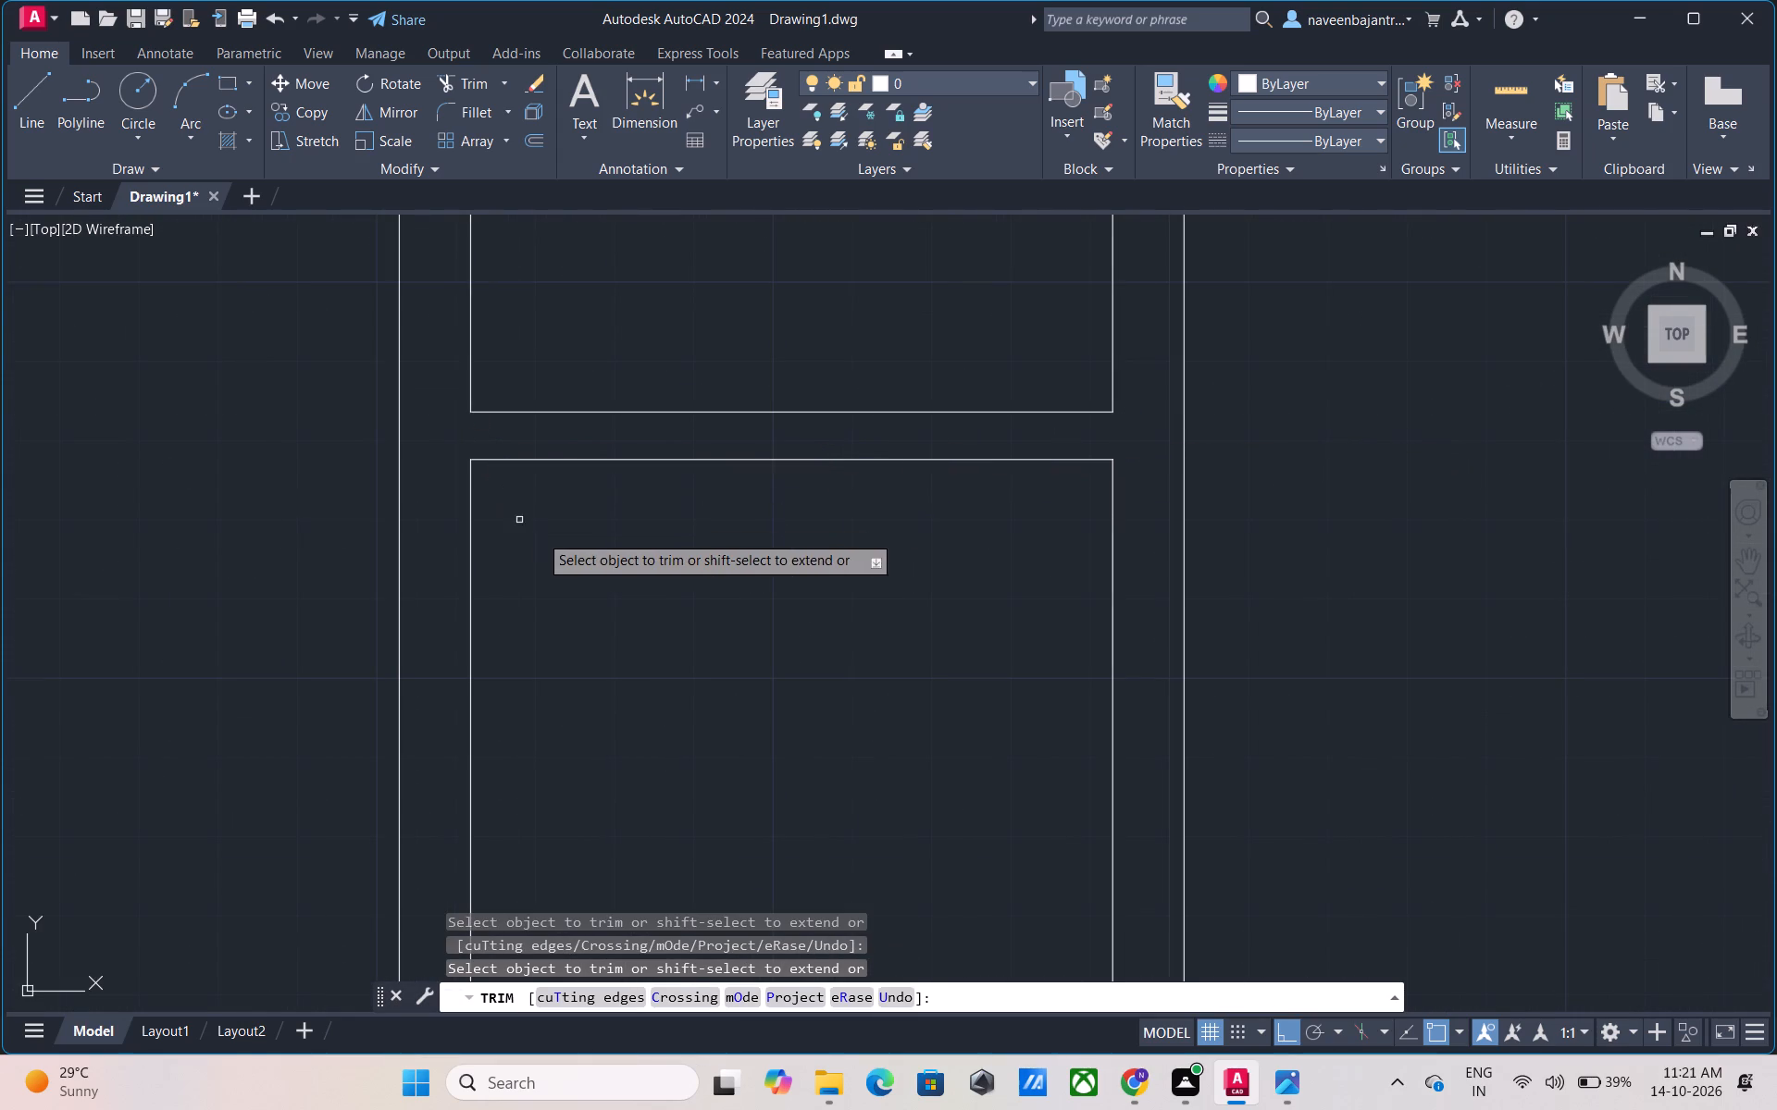
scroll(565, 539, down, 3)
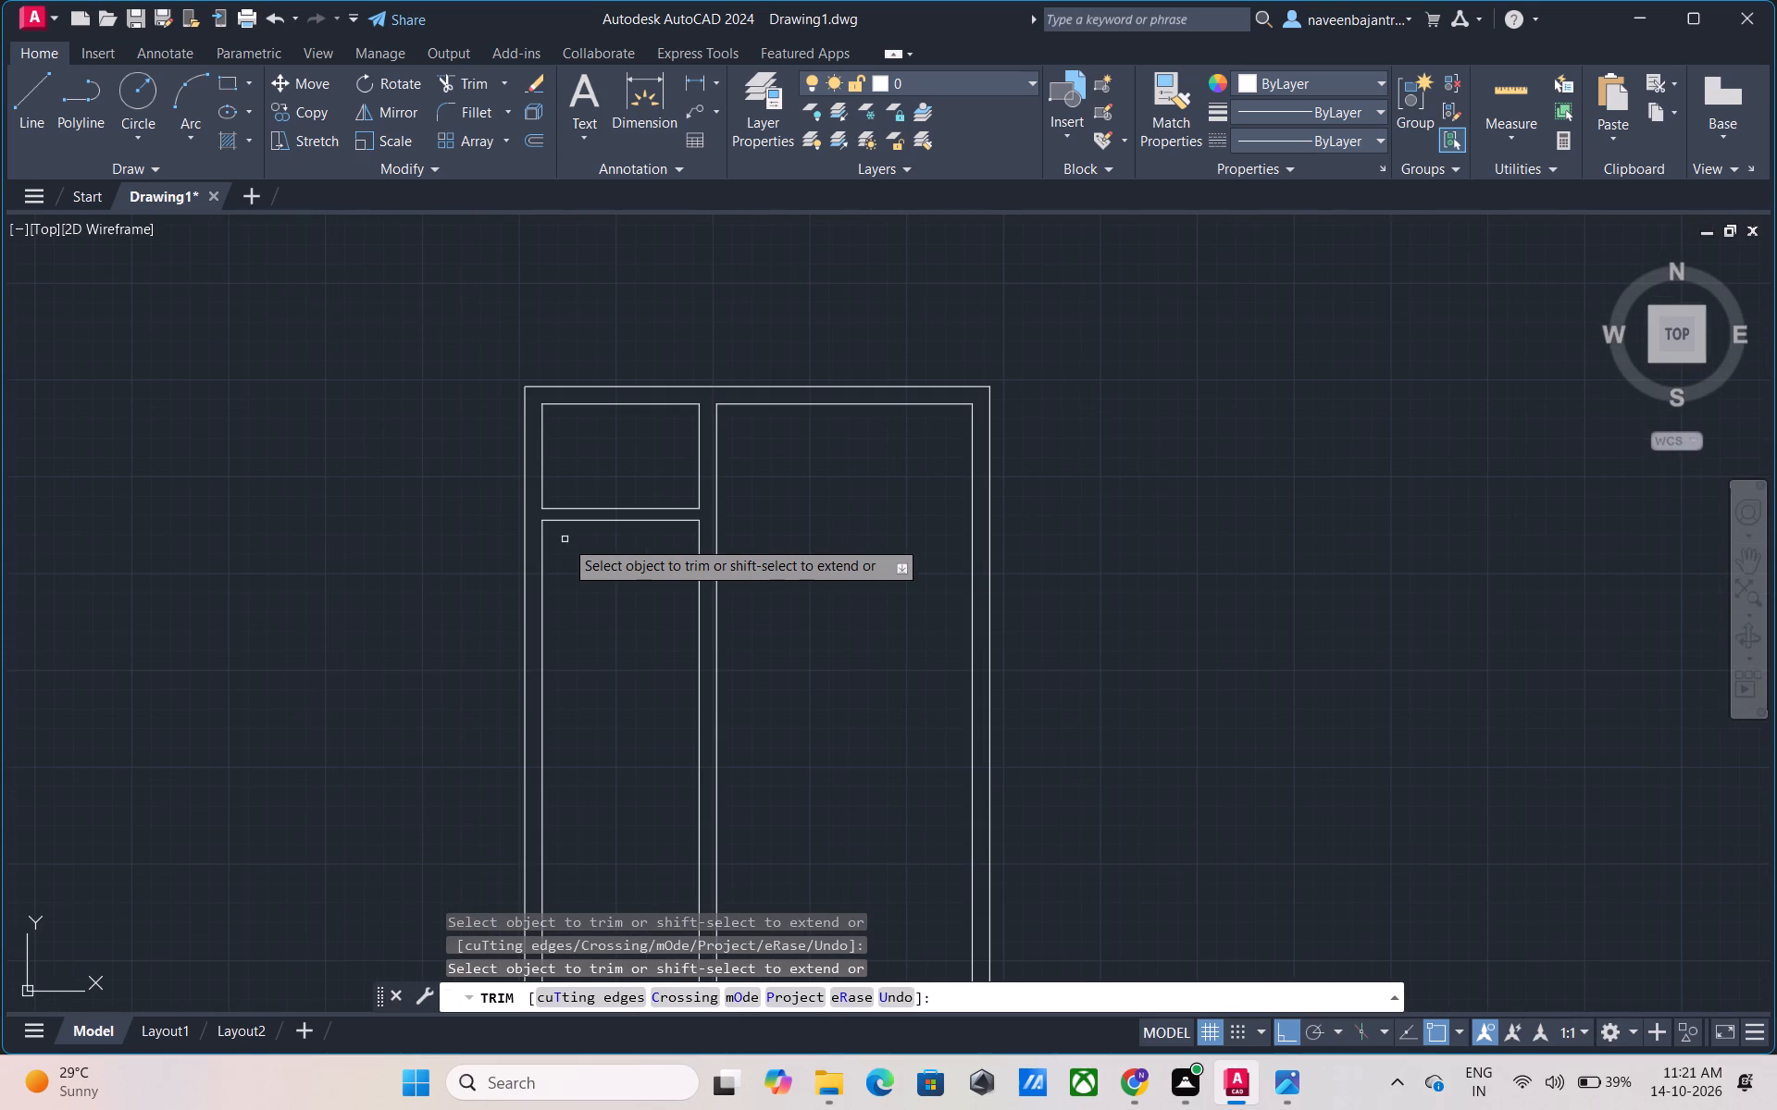
key(Escape)
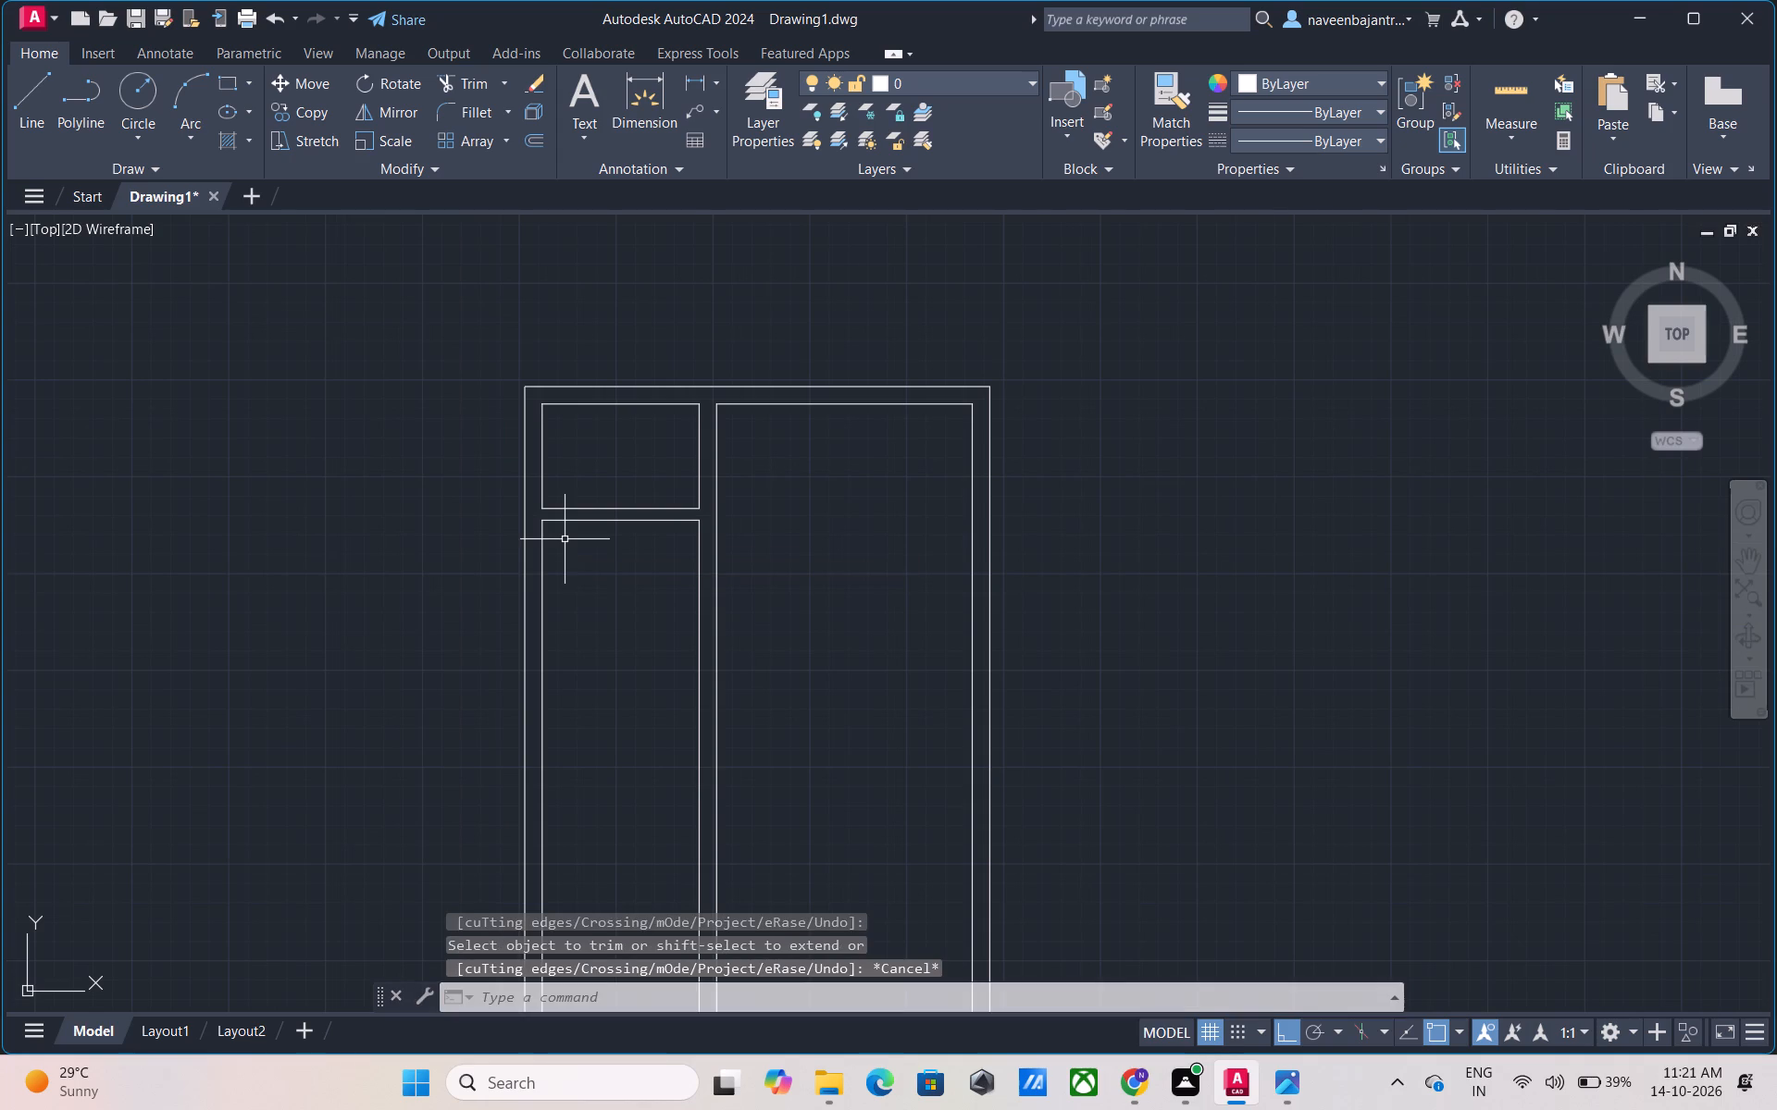
Offset the lower face of the 6" cross partition 7'2" downward within the left bay.
key(o)
key(space)
key(7)
key(apostrophe)
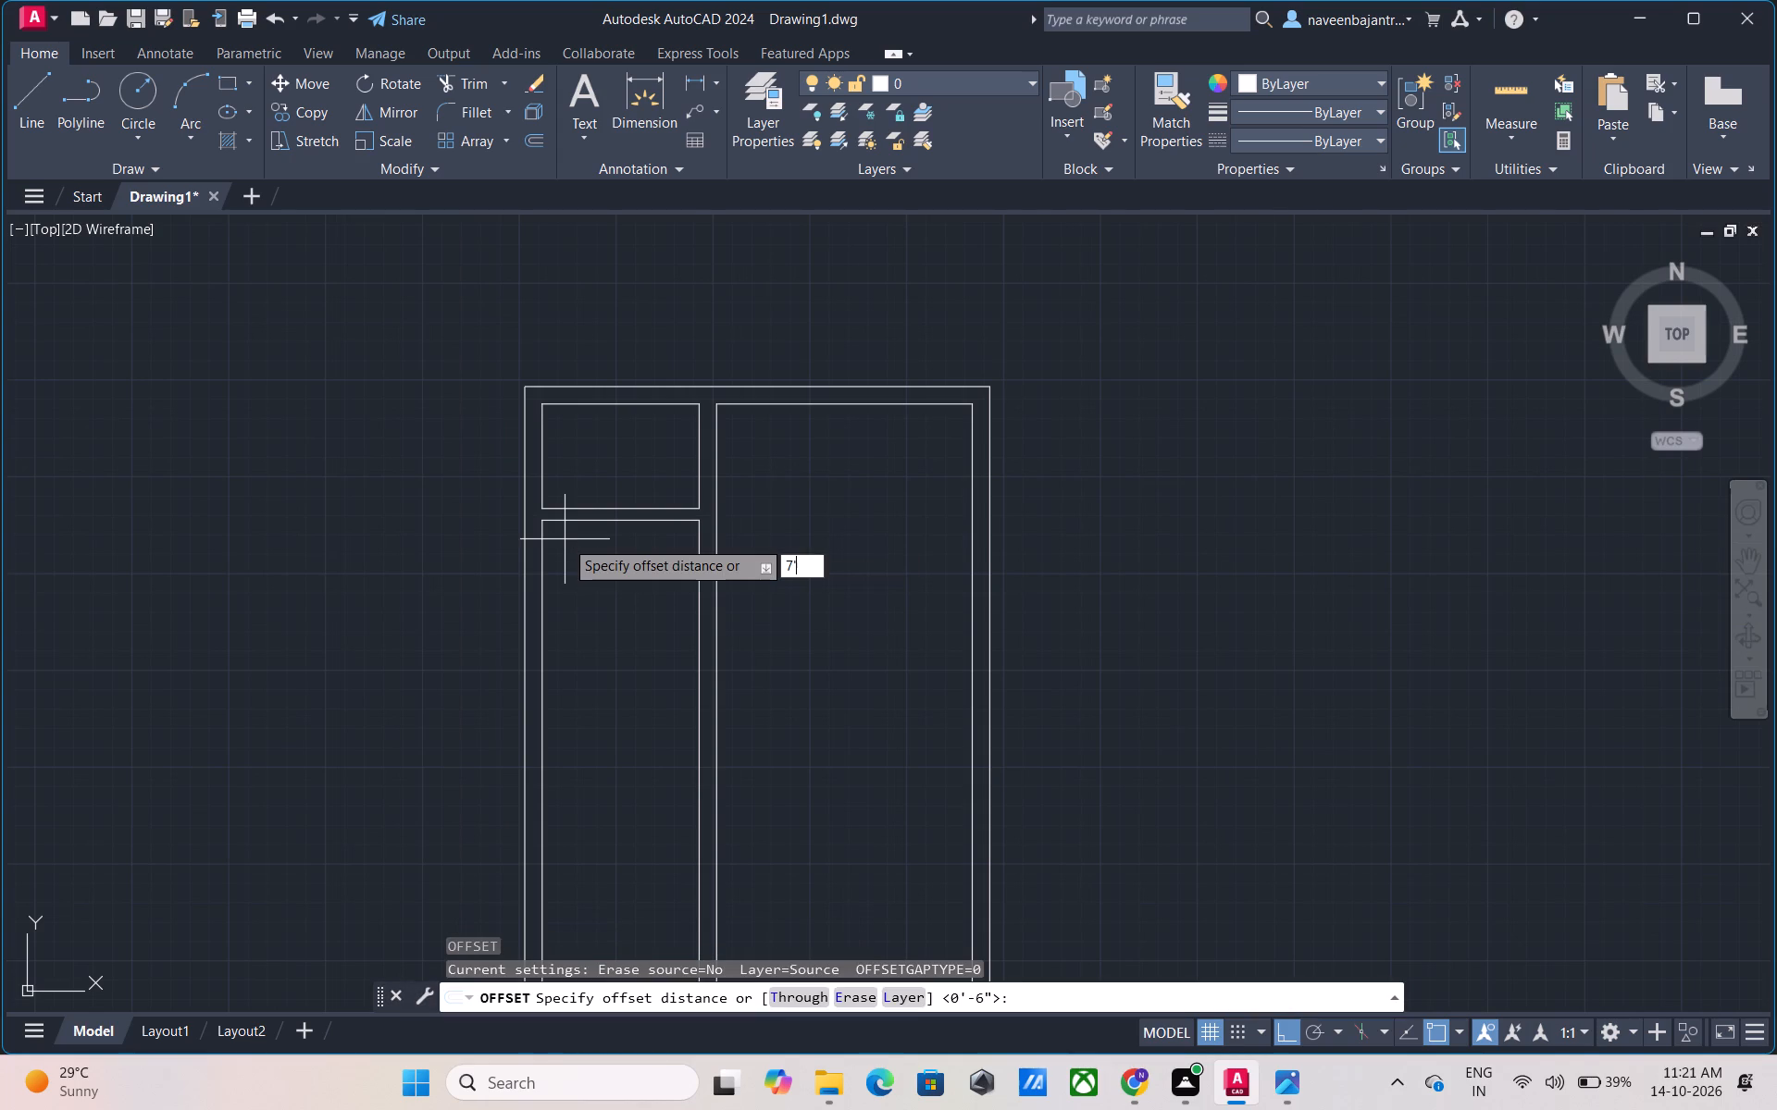
key(2)
key(shift+quotedbl)
key(Return)
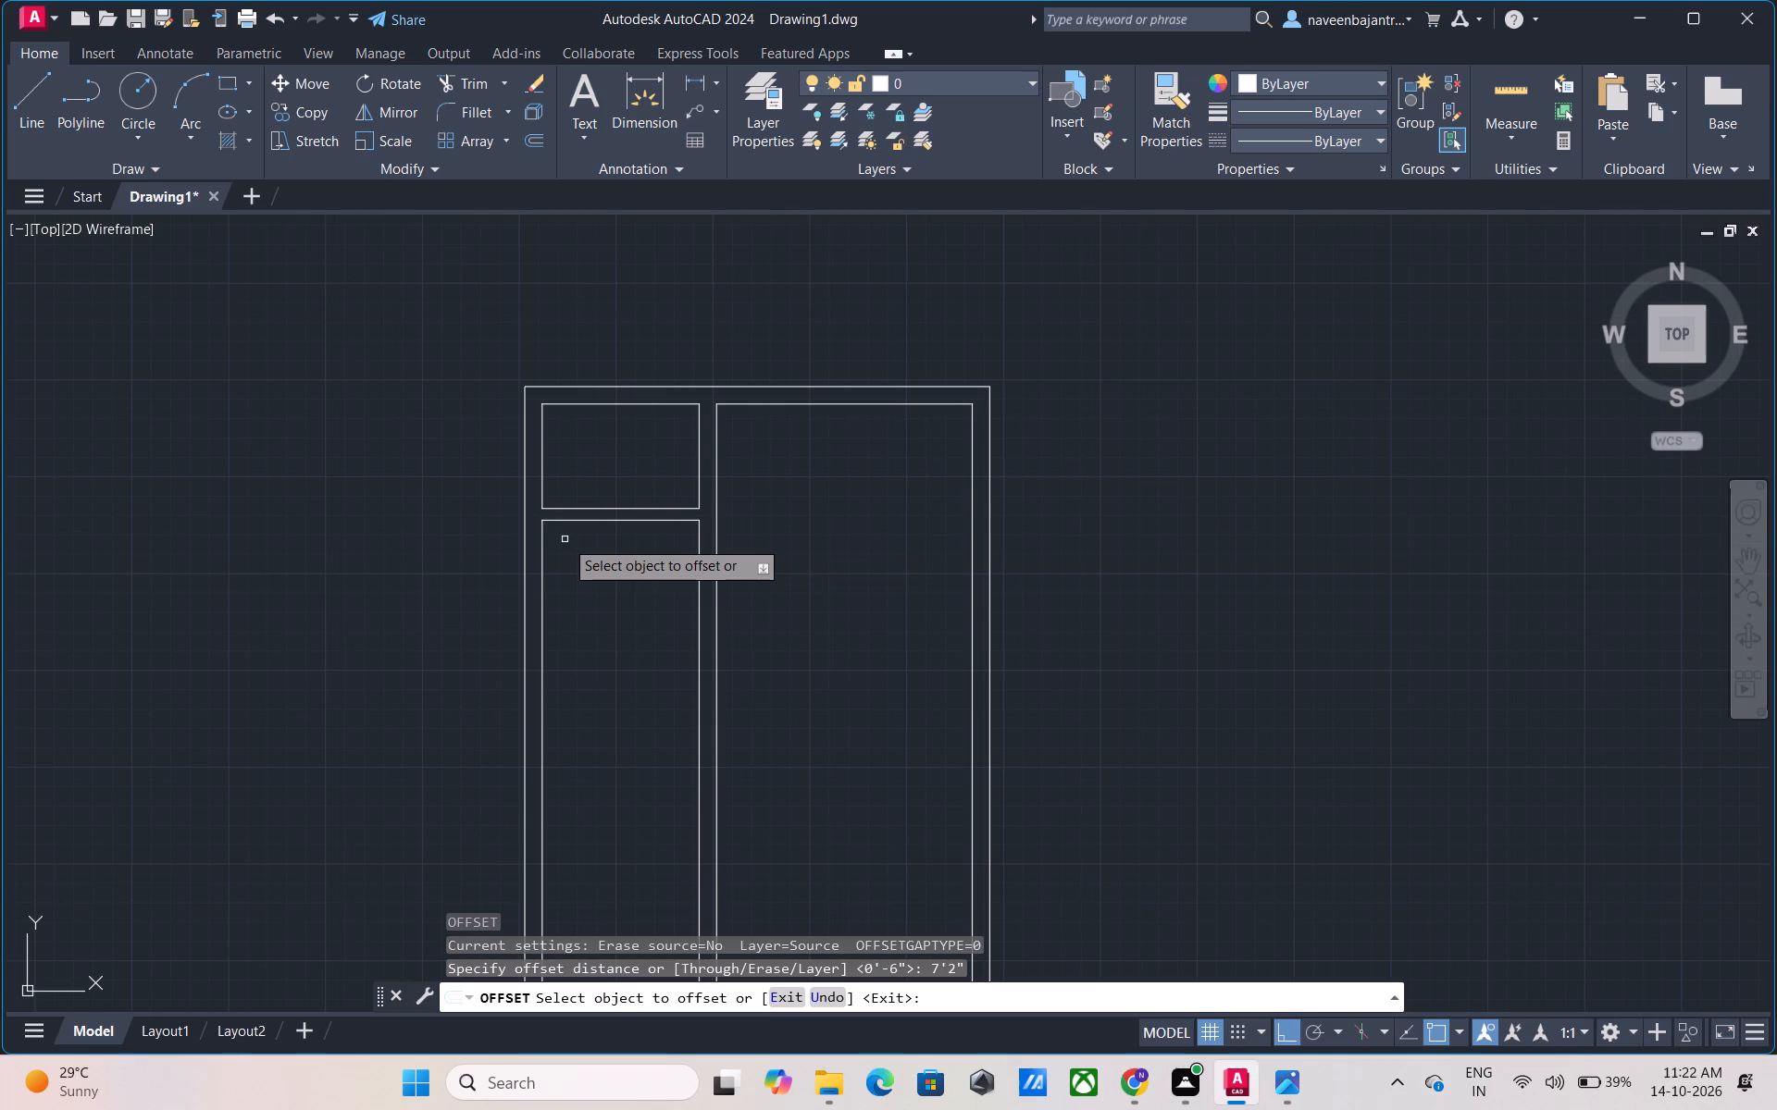
click(618, 522)
click(623, 608)
key(Escape)
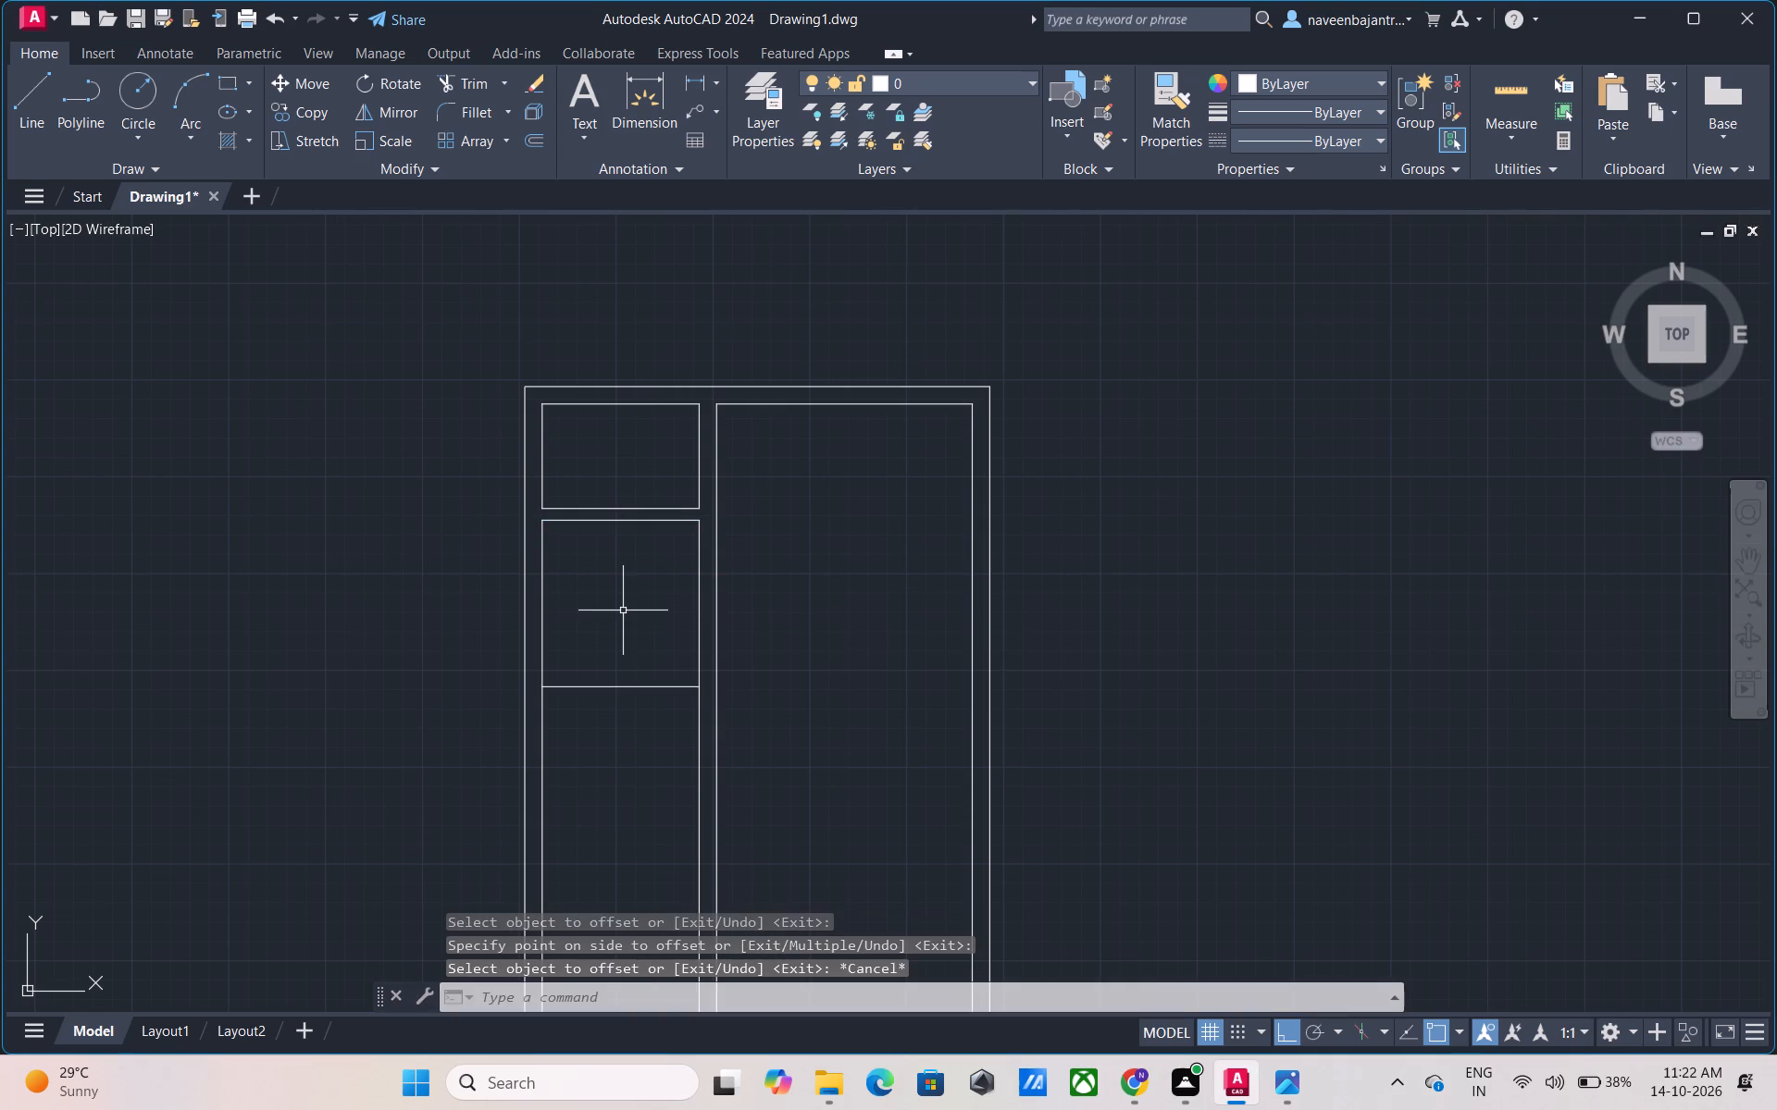
Offset the lowest cross line in the left bay 9" downward to form the second face of a cross partition.
text(O 9)
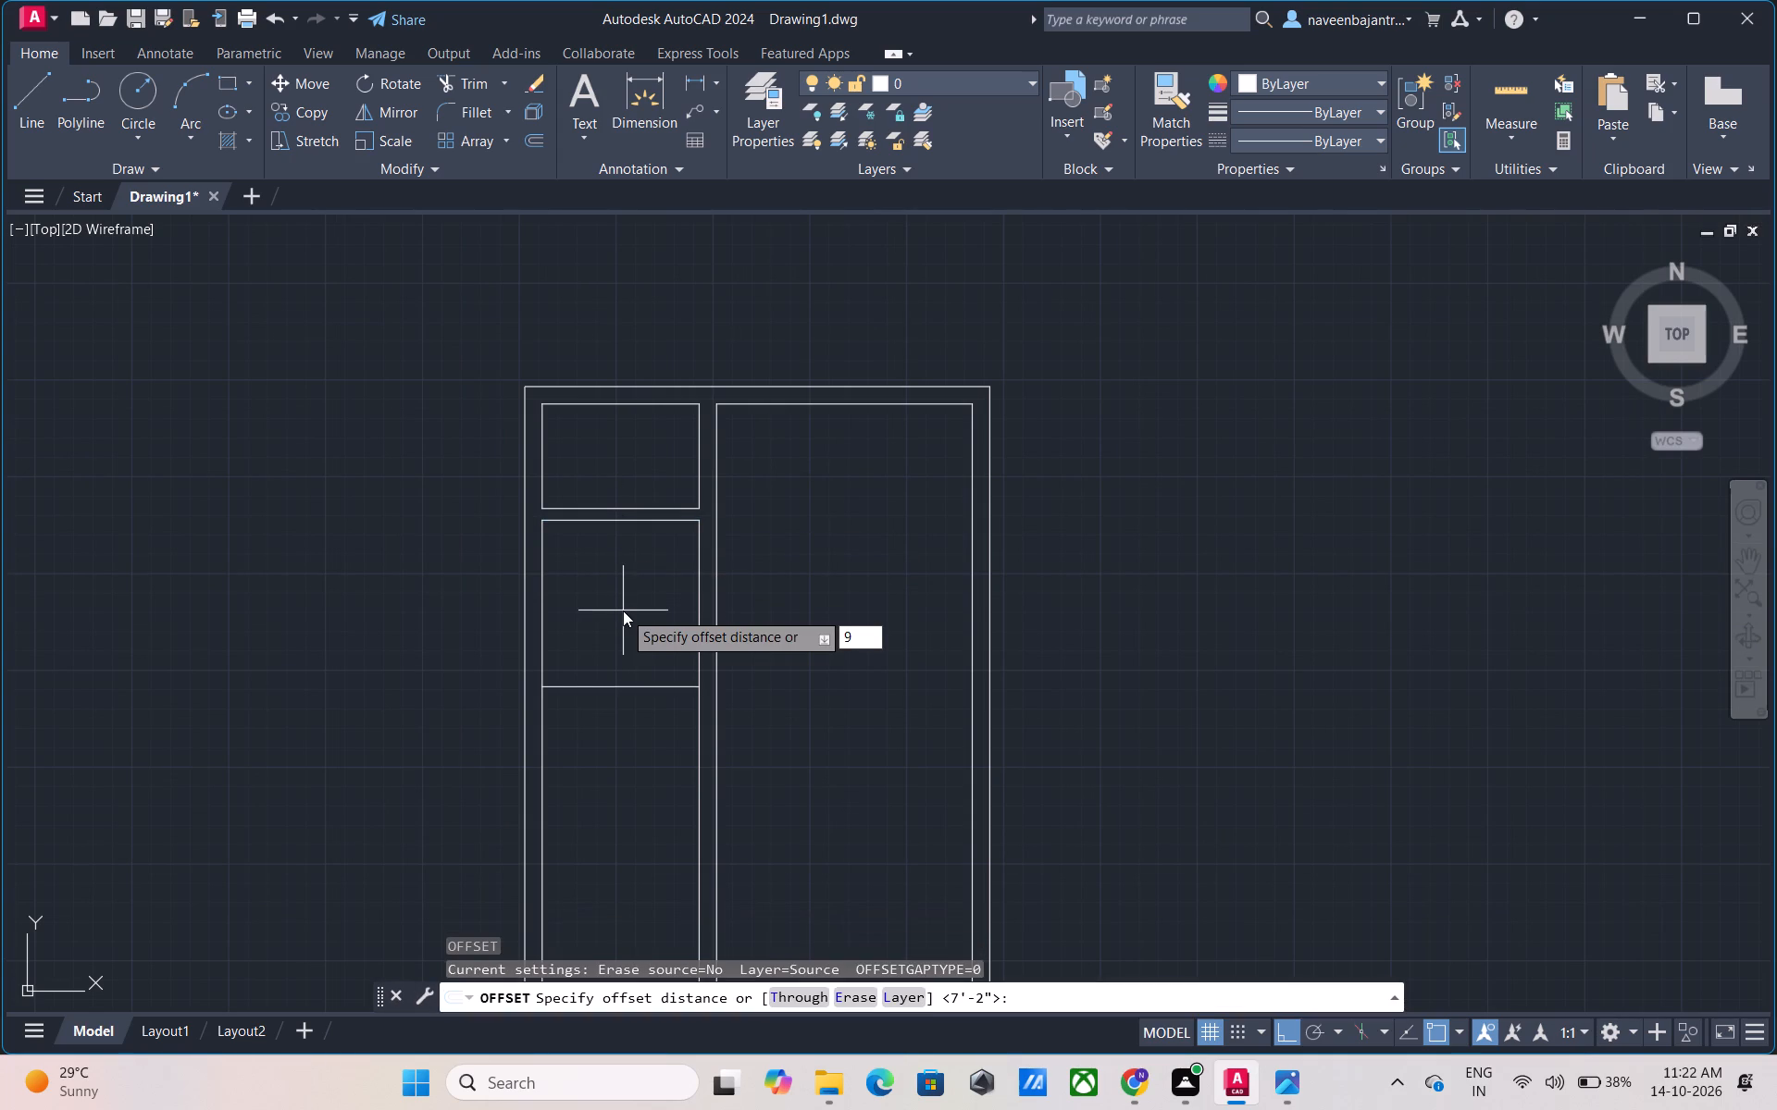
key(shift+quotedbl)
key(Return)
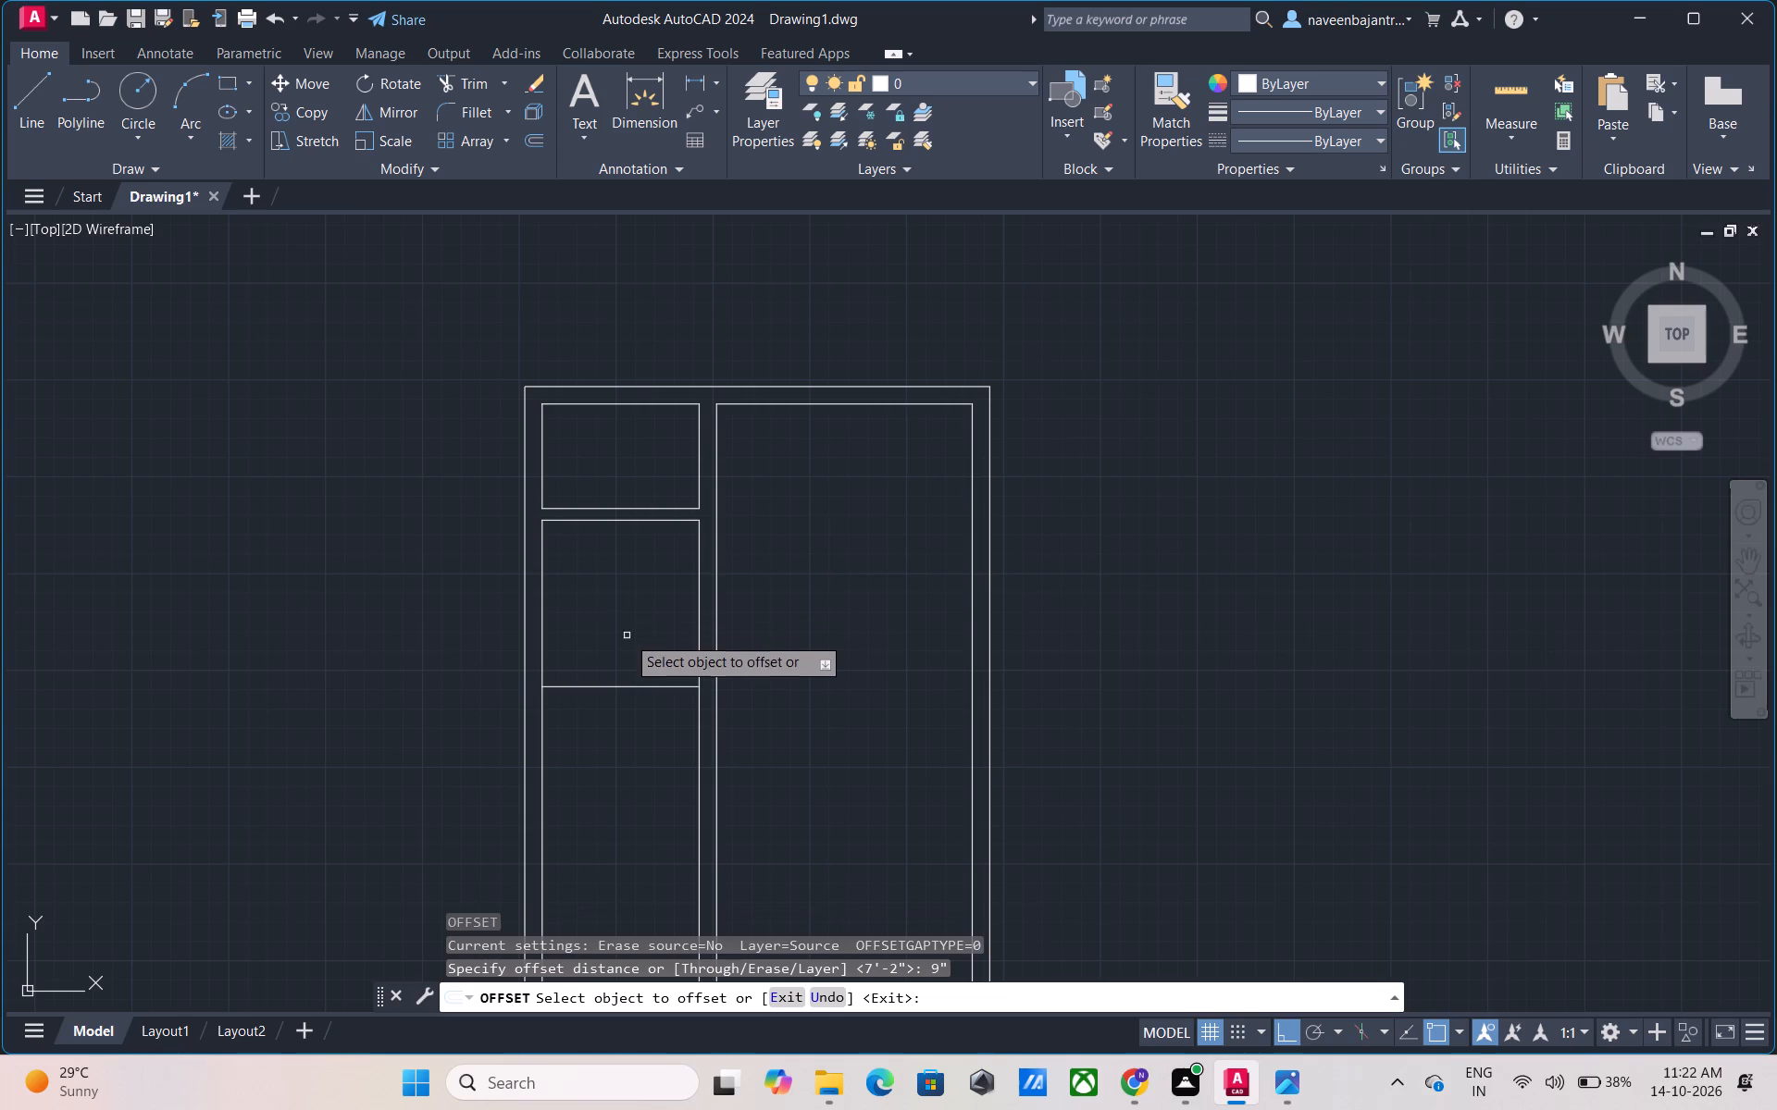
click(627, 686)
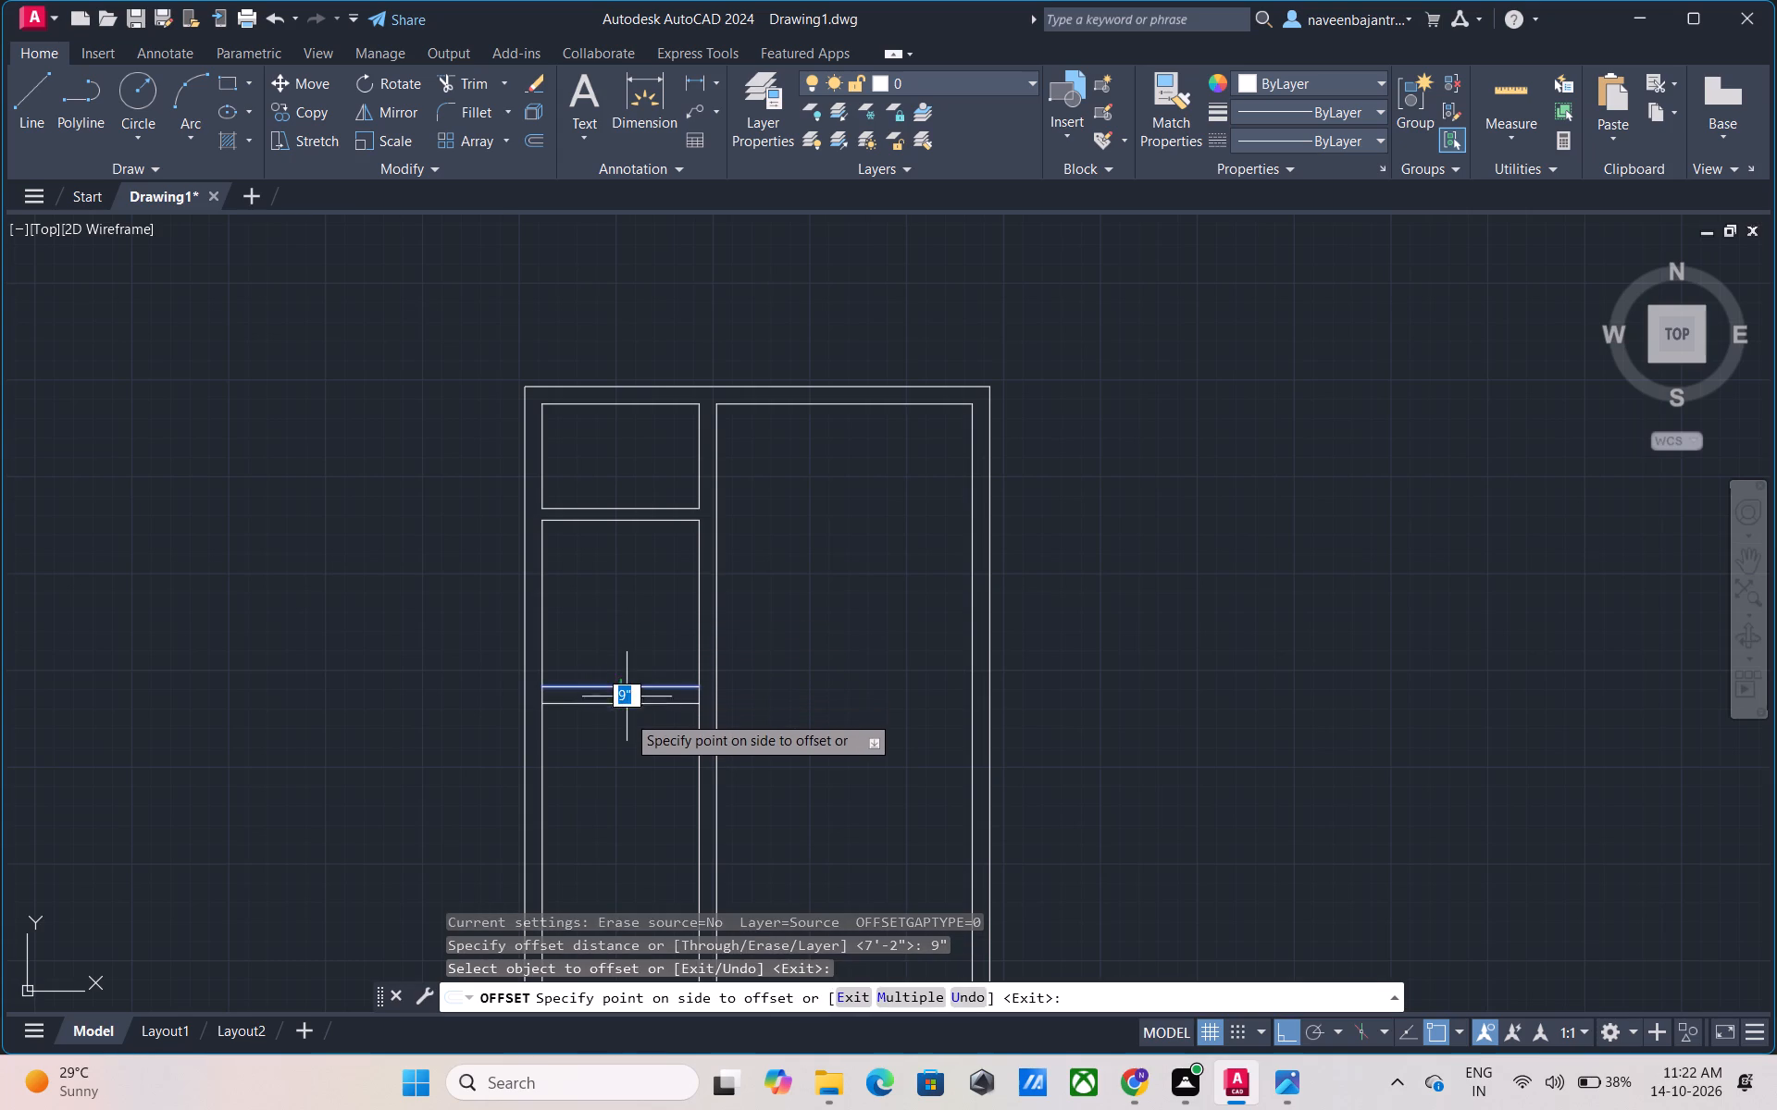
click(627, 731)
key(Escape)
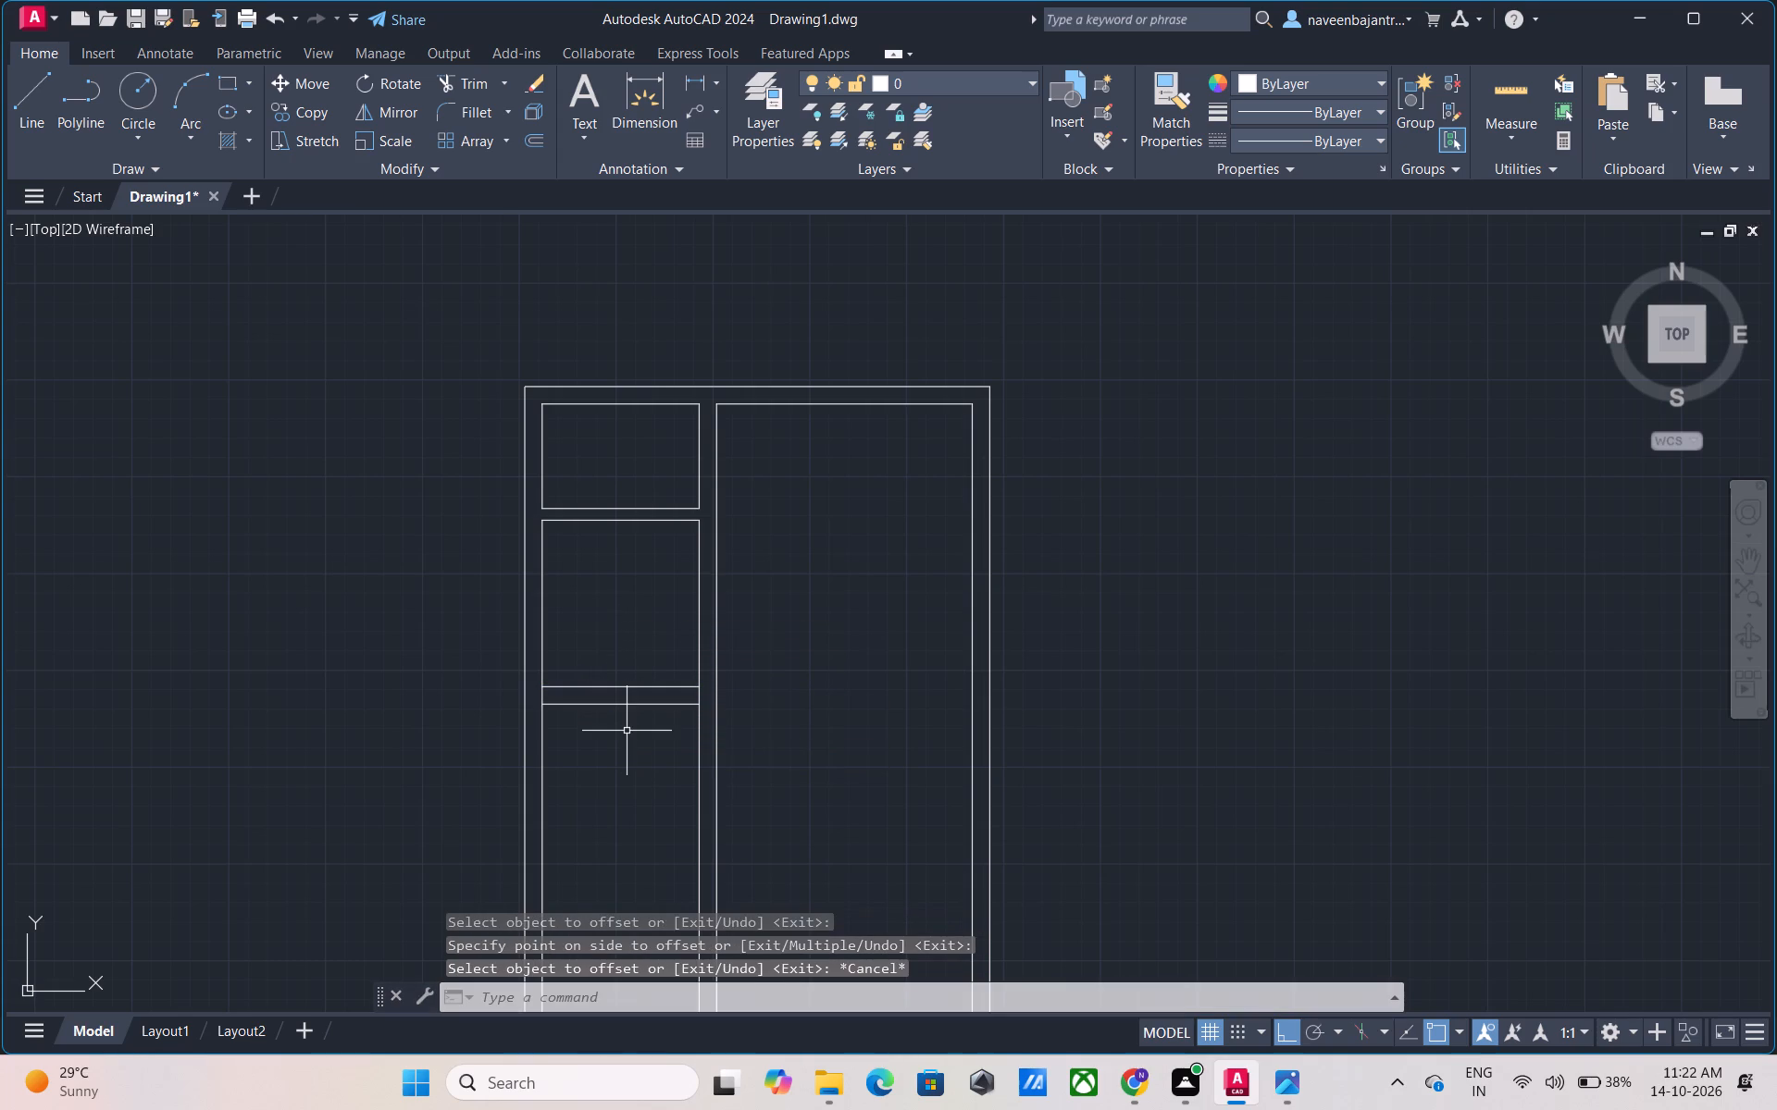
Trim the vertical wall lines between the 9" cross partition's two faces at both of its ends.
text(TR)
key(space)
scroll(627, 731, up, 2)
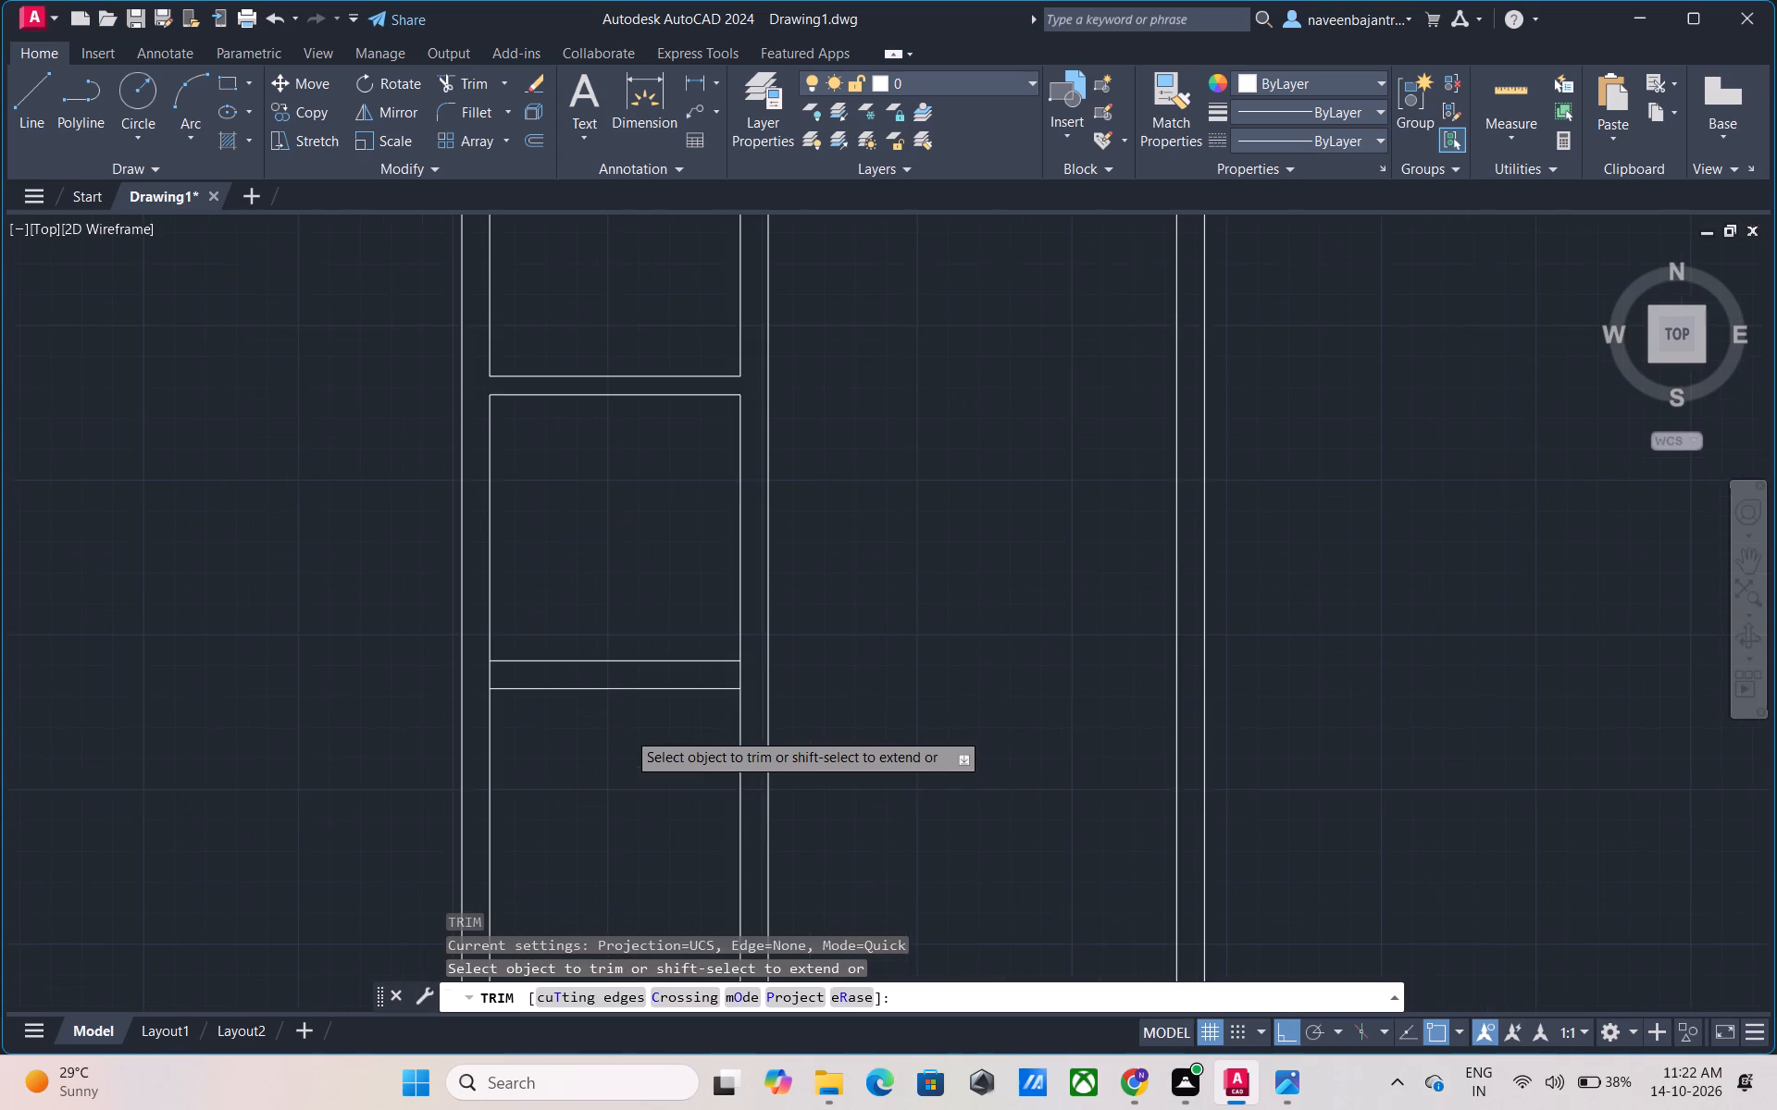
click(406, 644)
scroll(406, 644, down, 2)
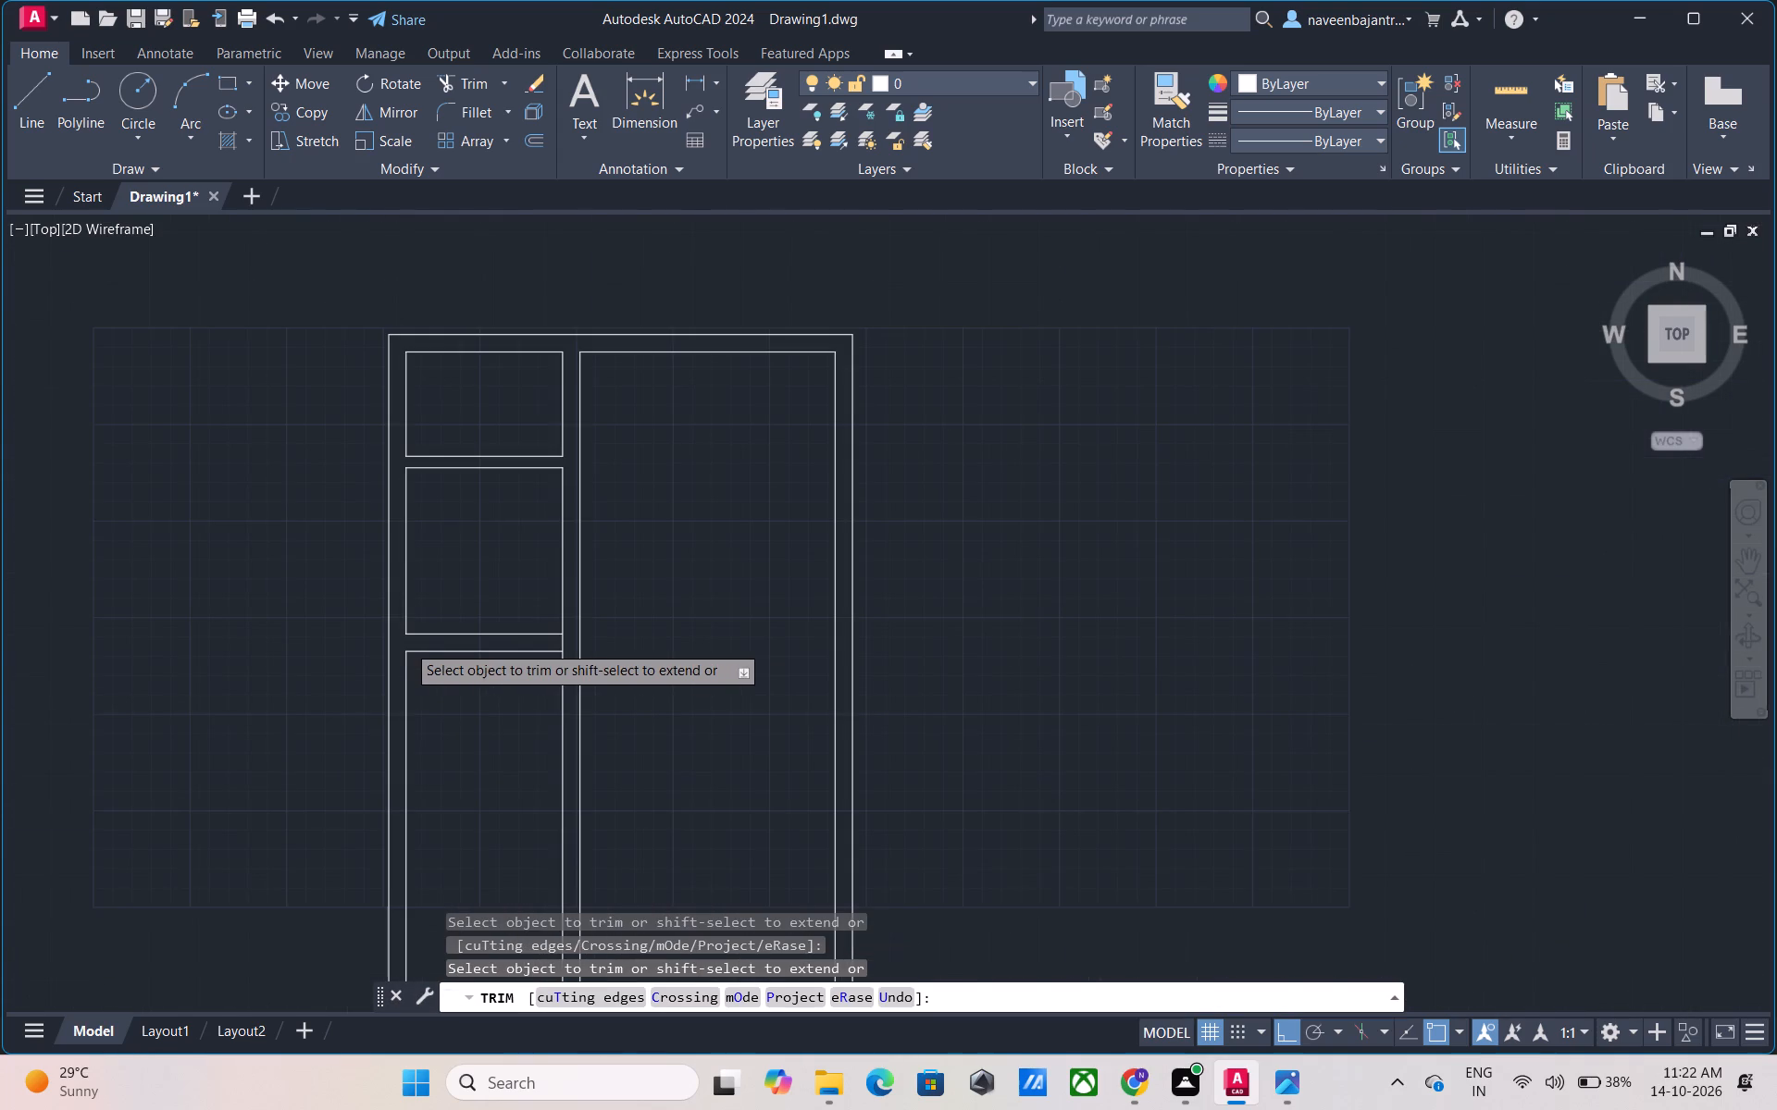
click(564, 643)
key(Escape)
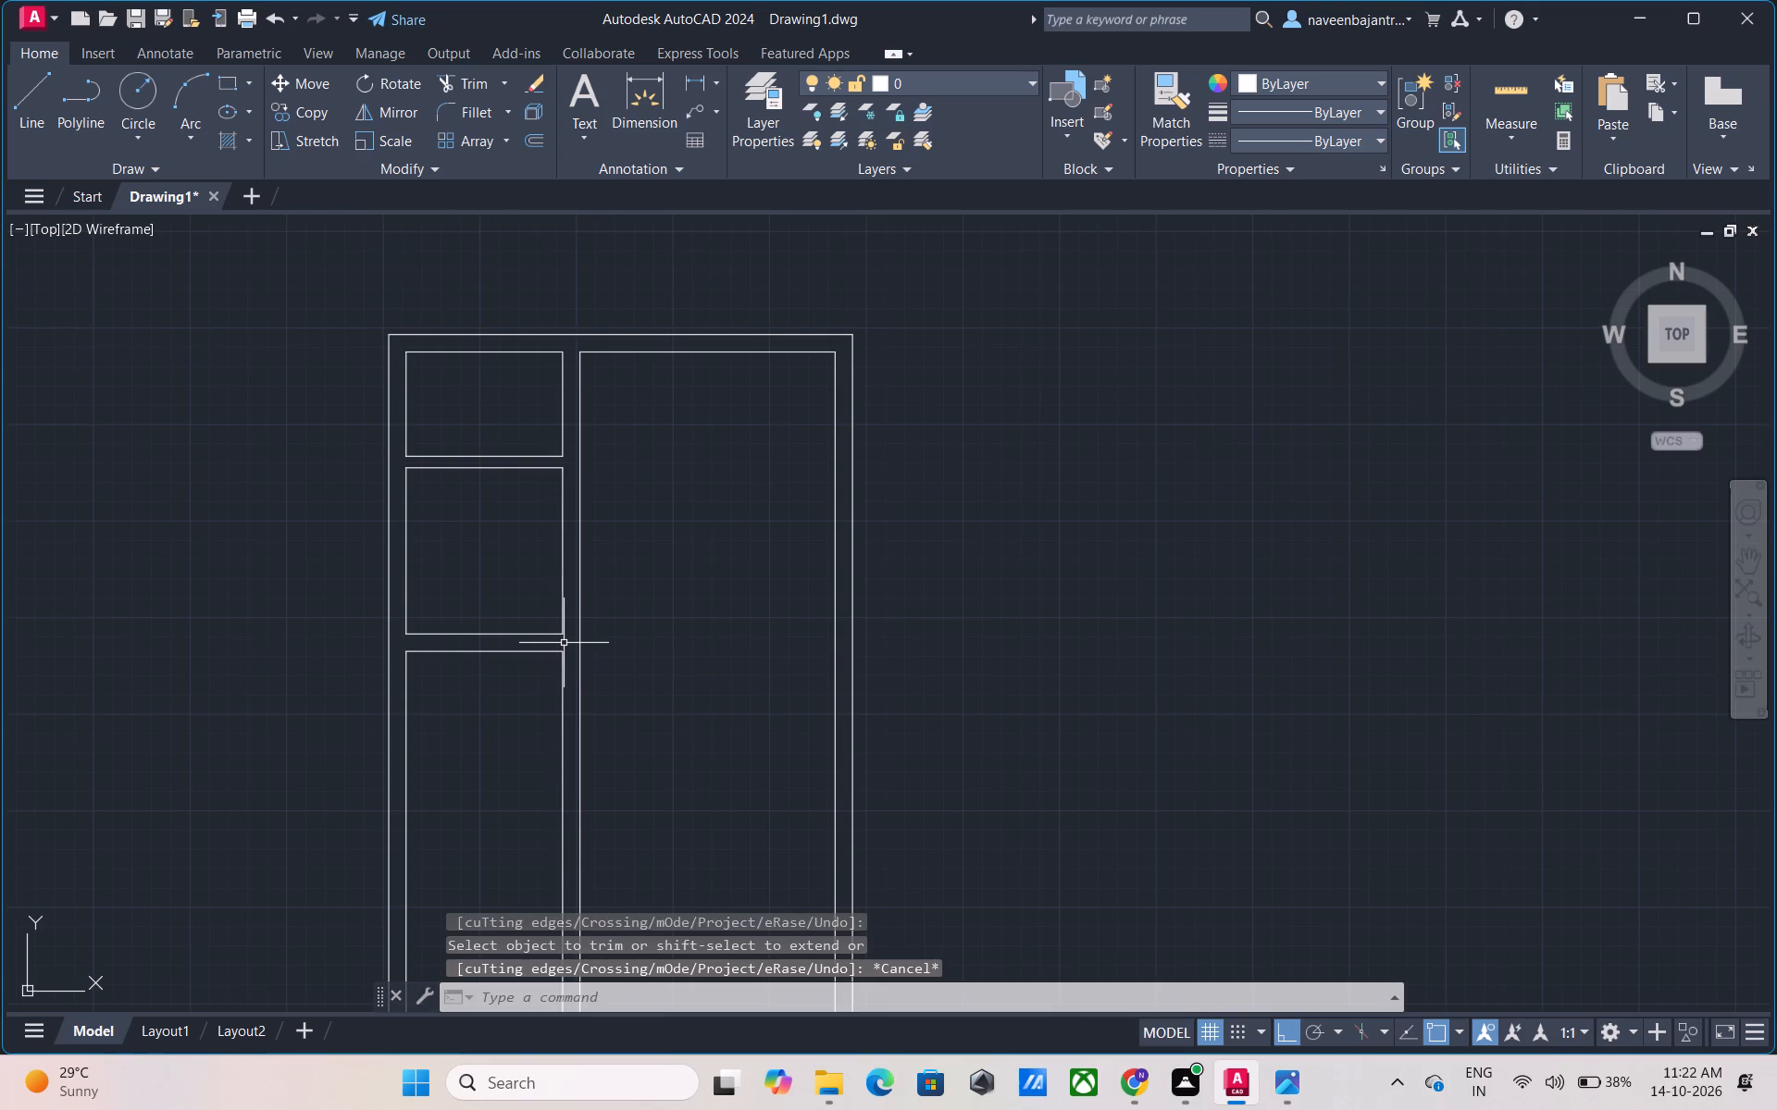
Draw a horizontal line from the right end of the 9" cross partition's lower face across the vertical partition wall.
text(L)
key(space)
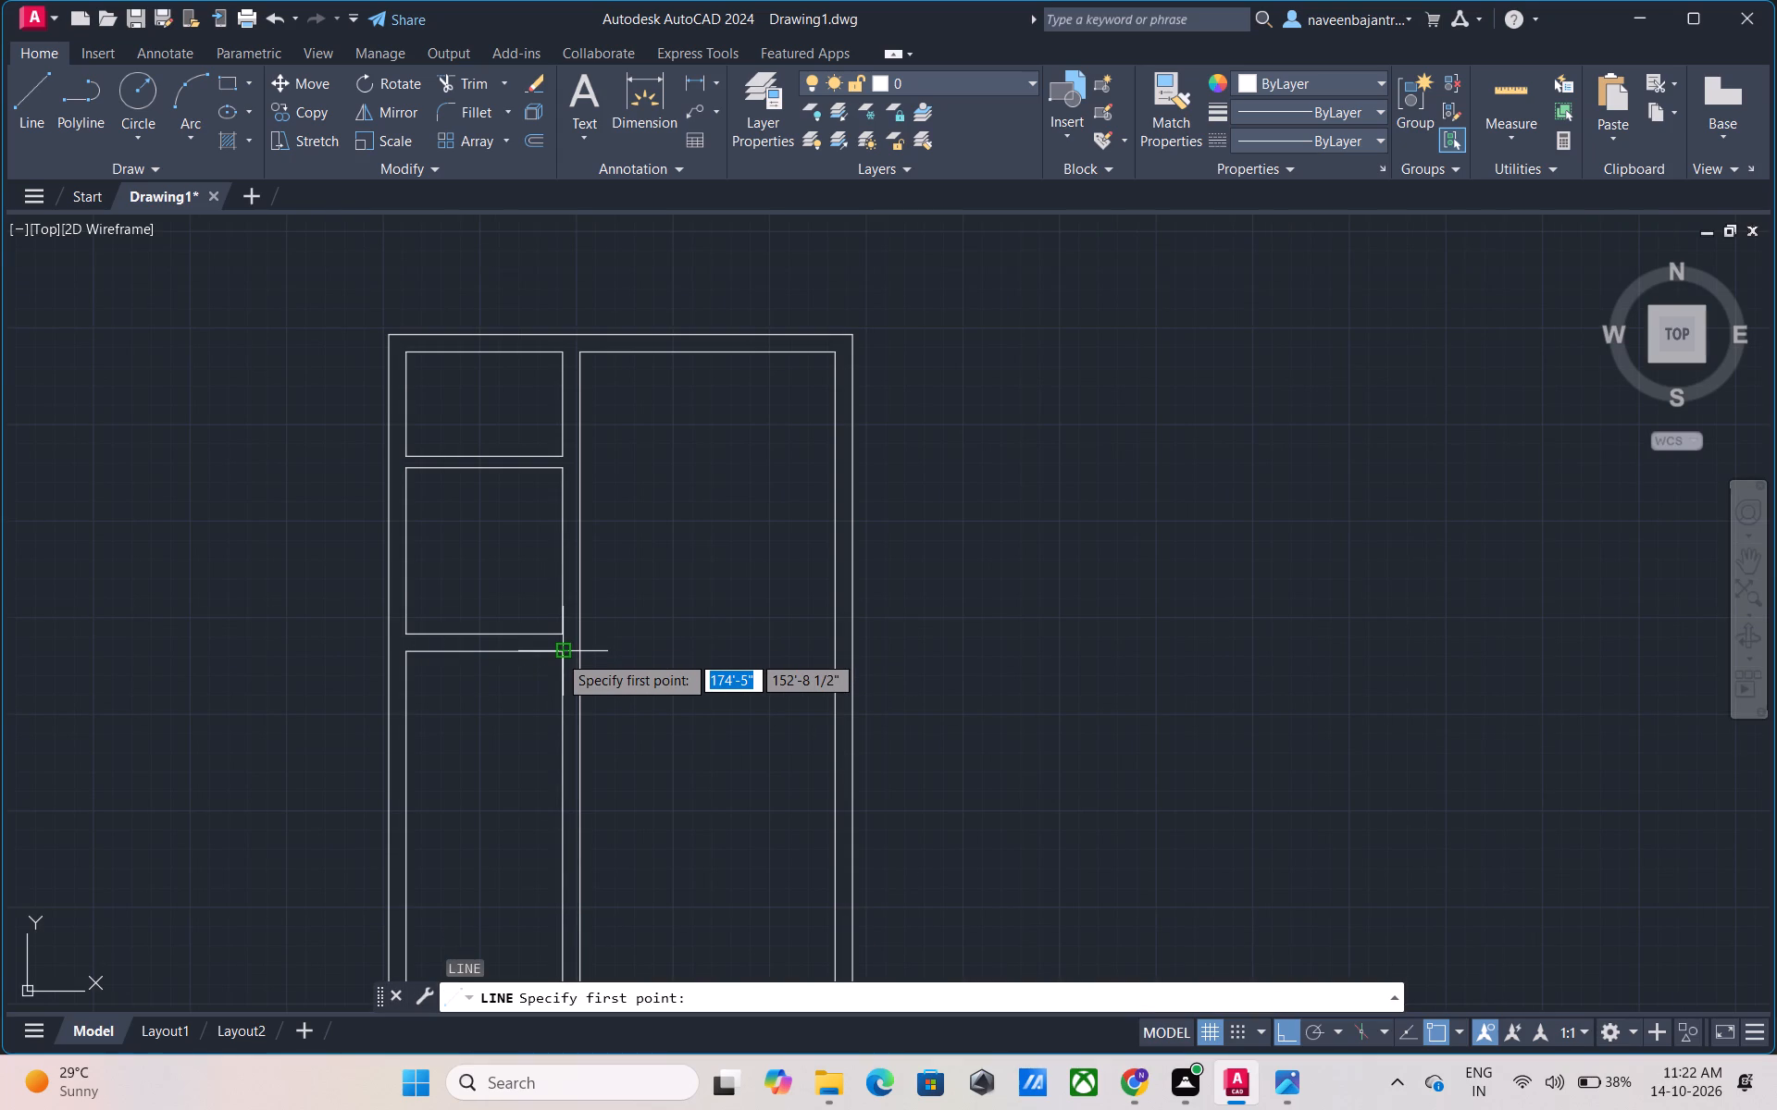
click(558, 656)
click(610, 657)
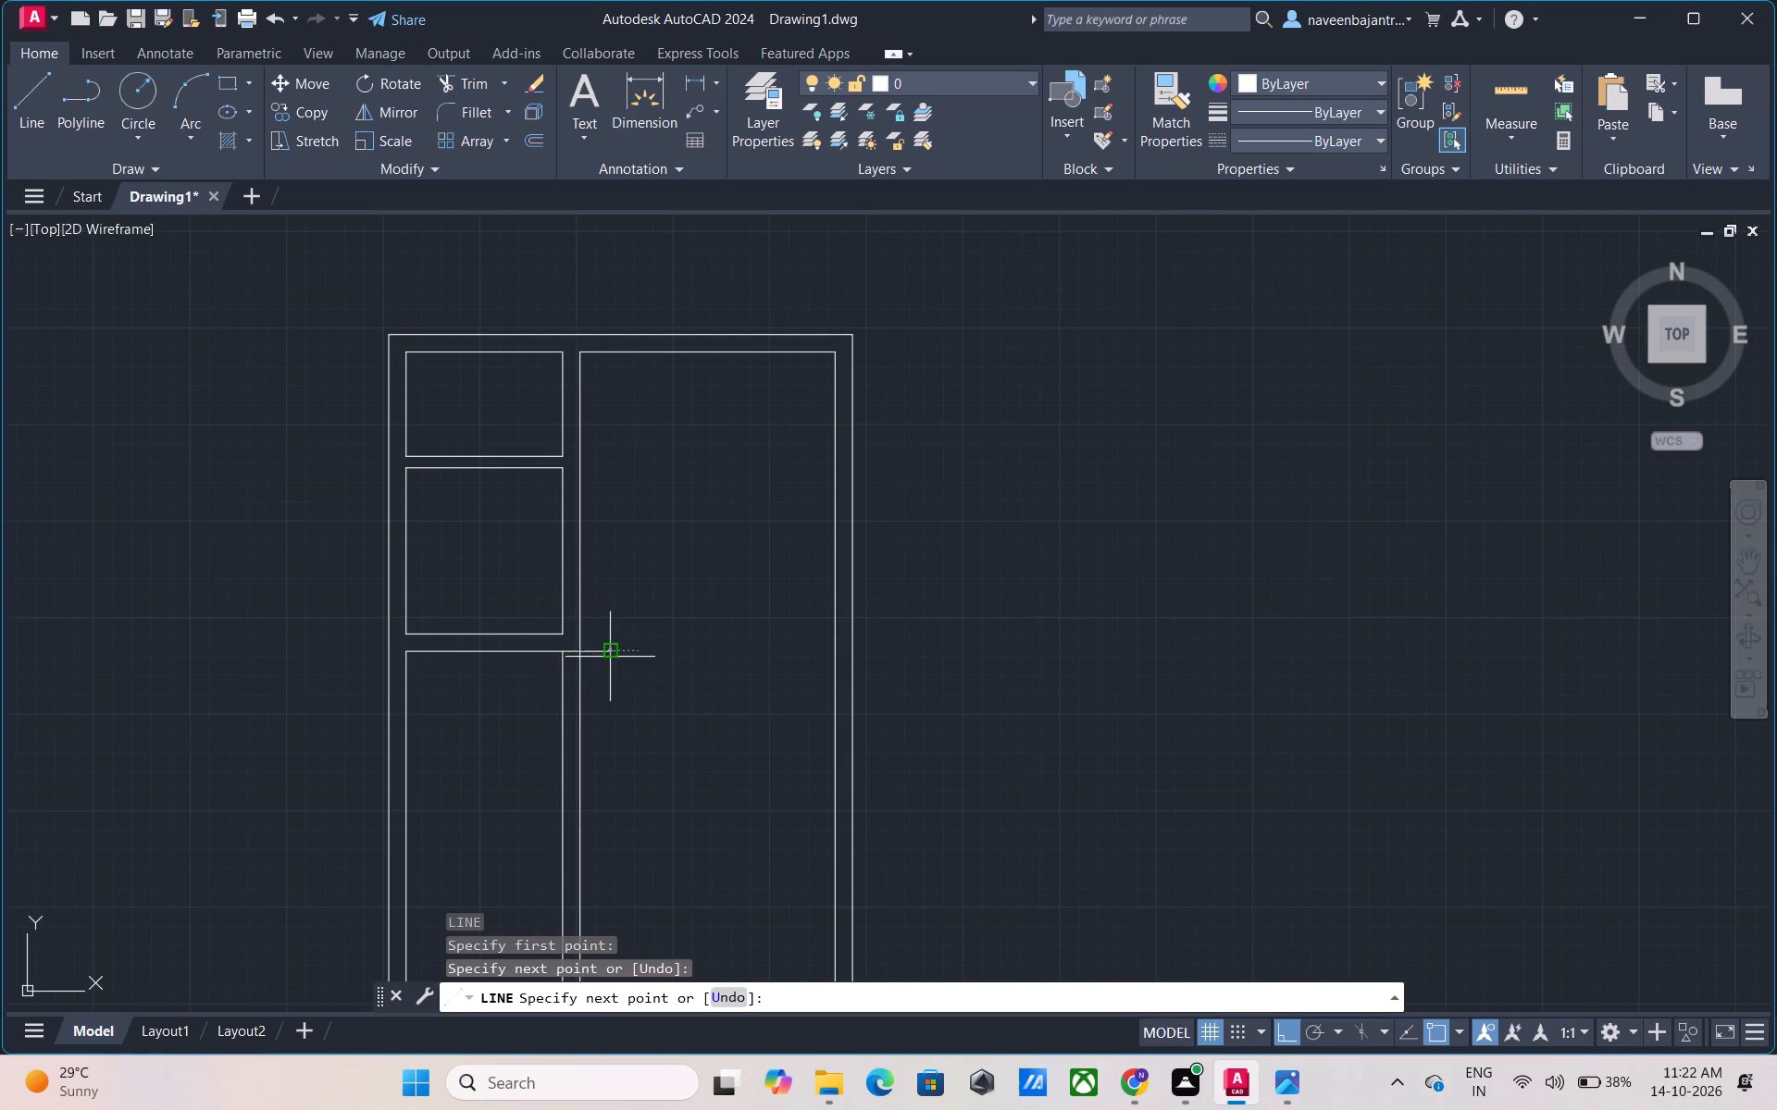
key(Escape)
Trim the new line's overhang beyond the vertical partition and remove both vertical partition lines below the 9" cross partition.
key(t)
text(R)
key(space)
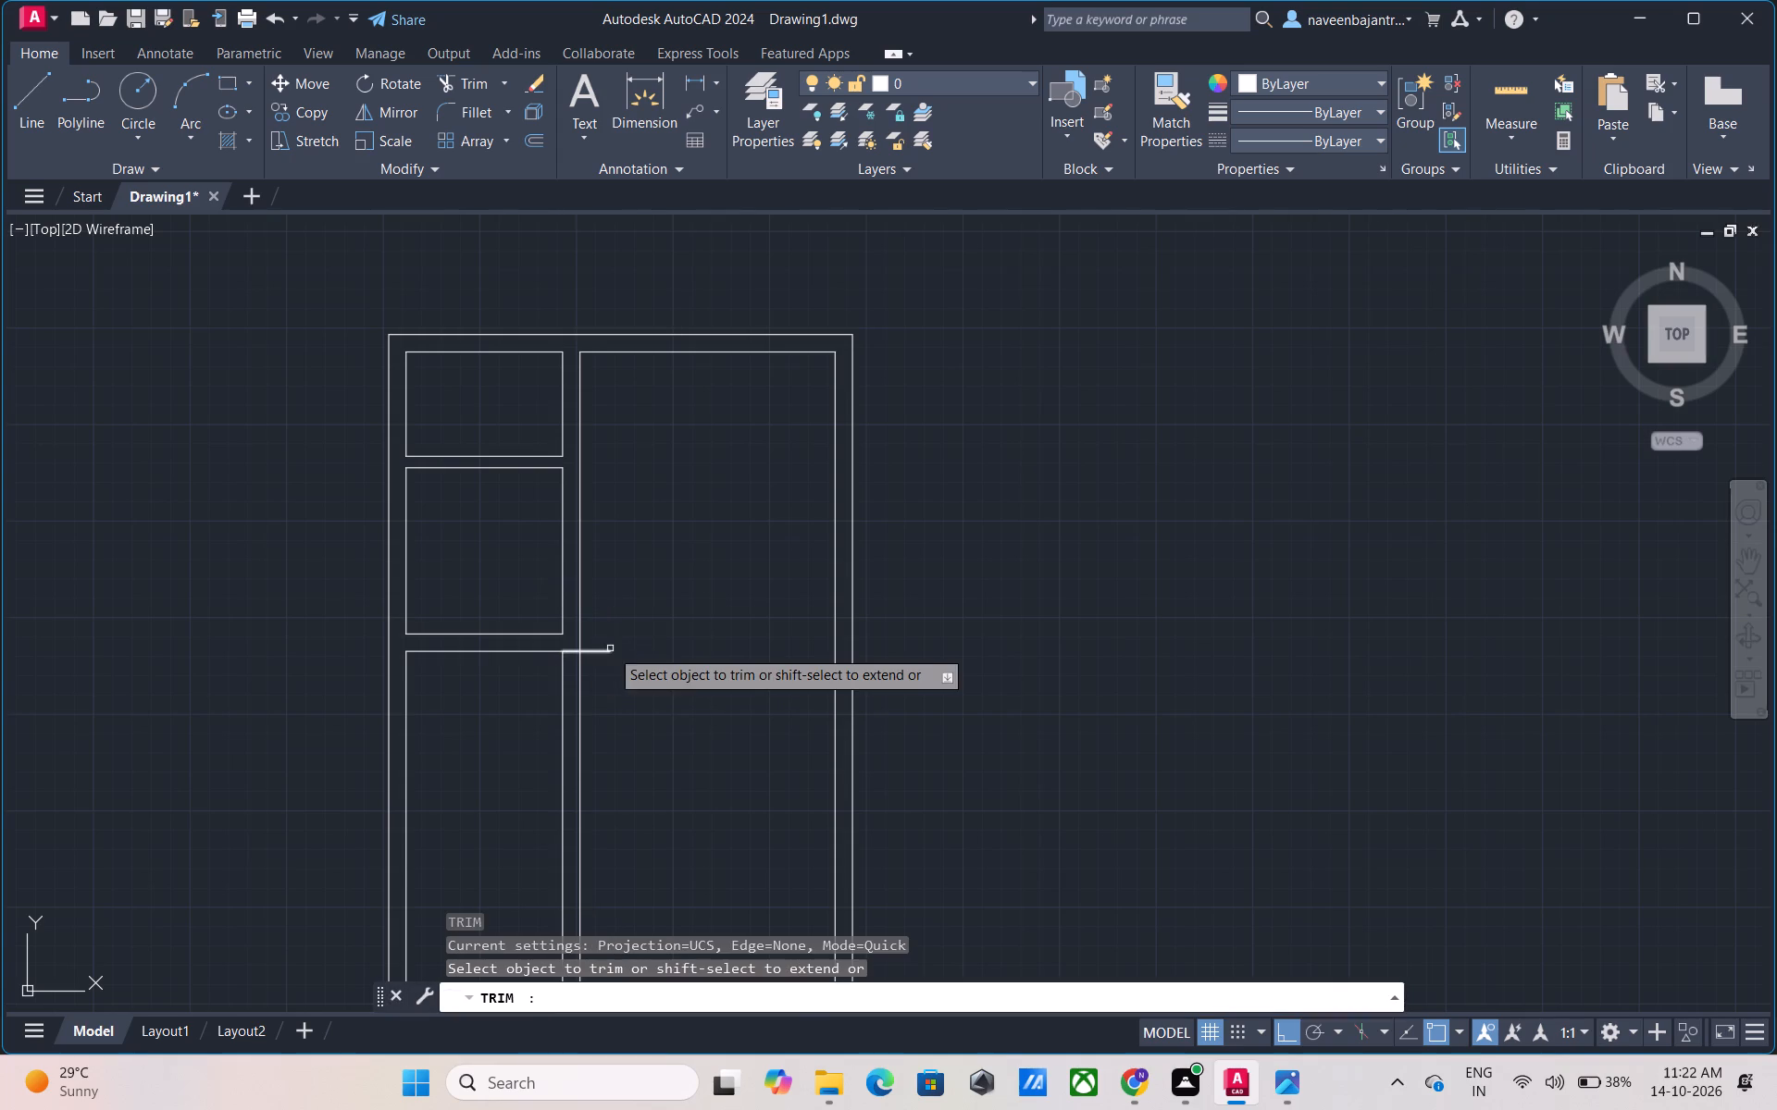
click(597, 648)
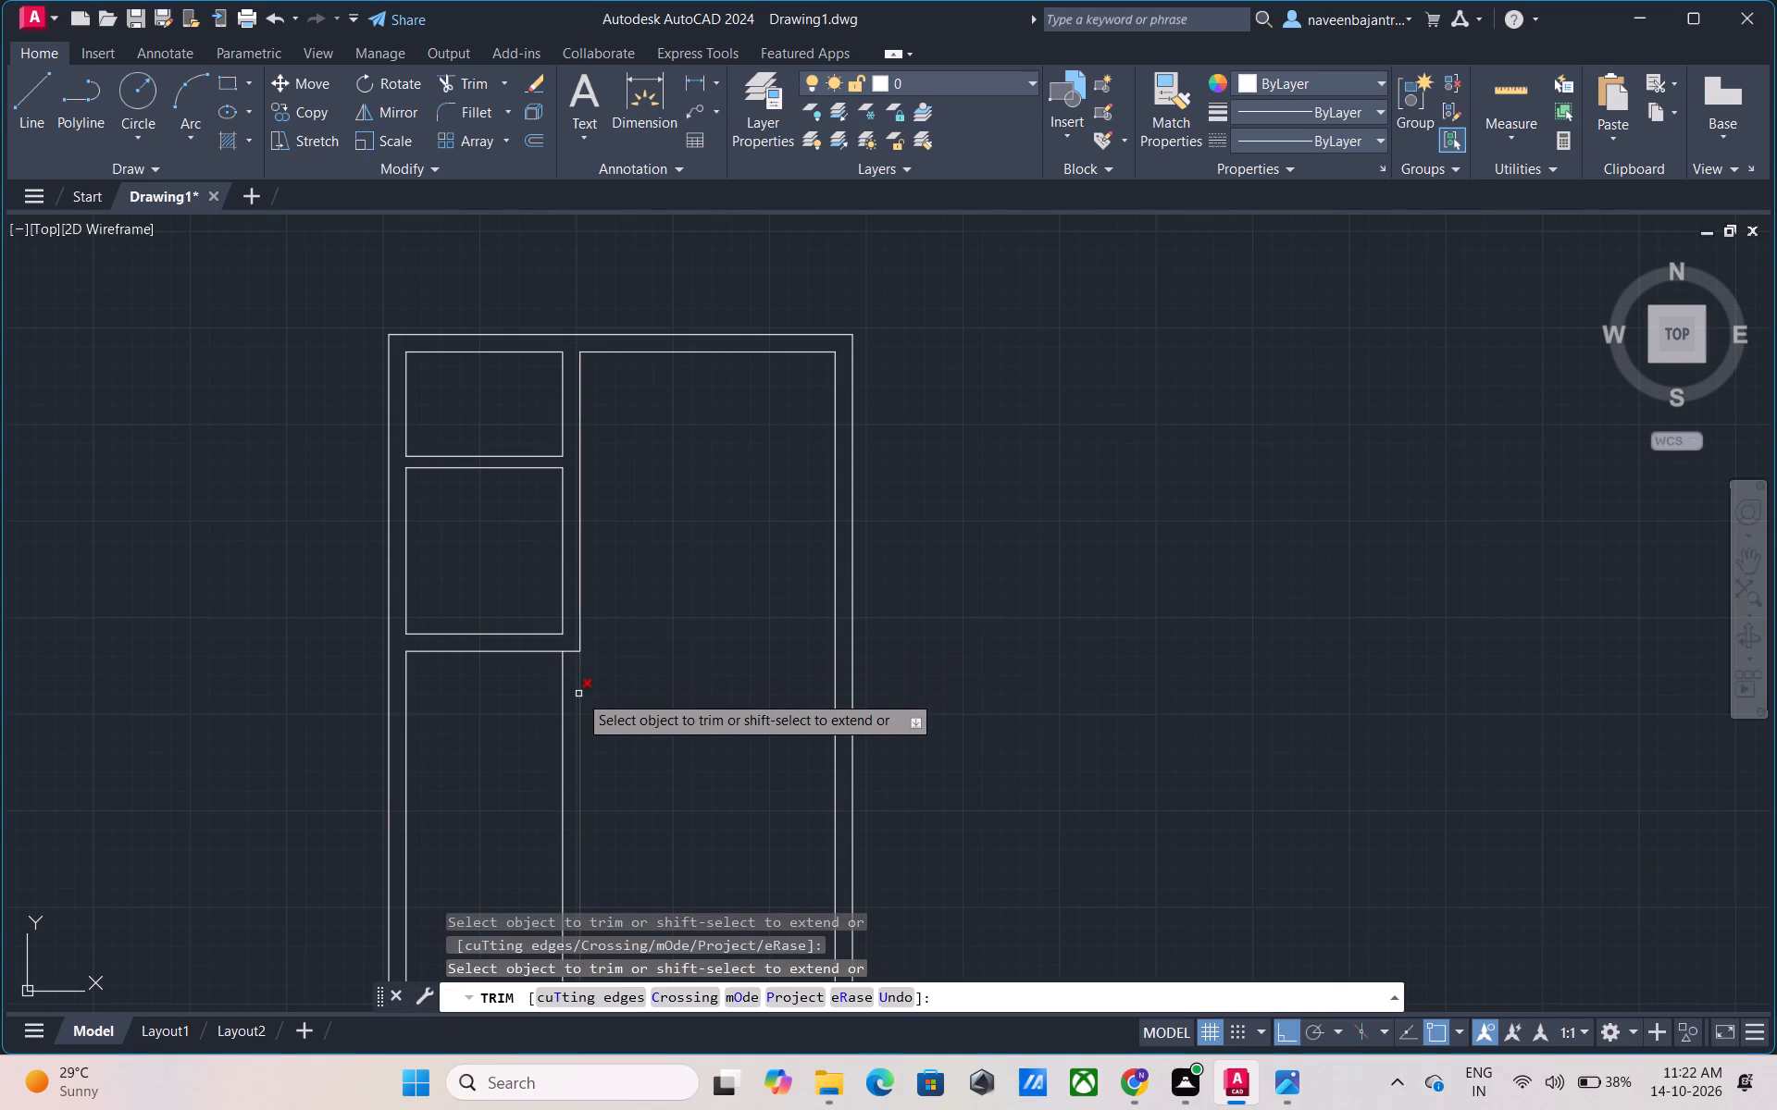
click(578, 694)
click(565, 705)
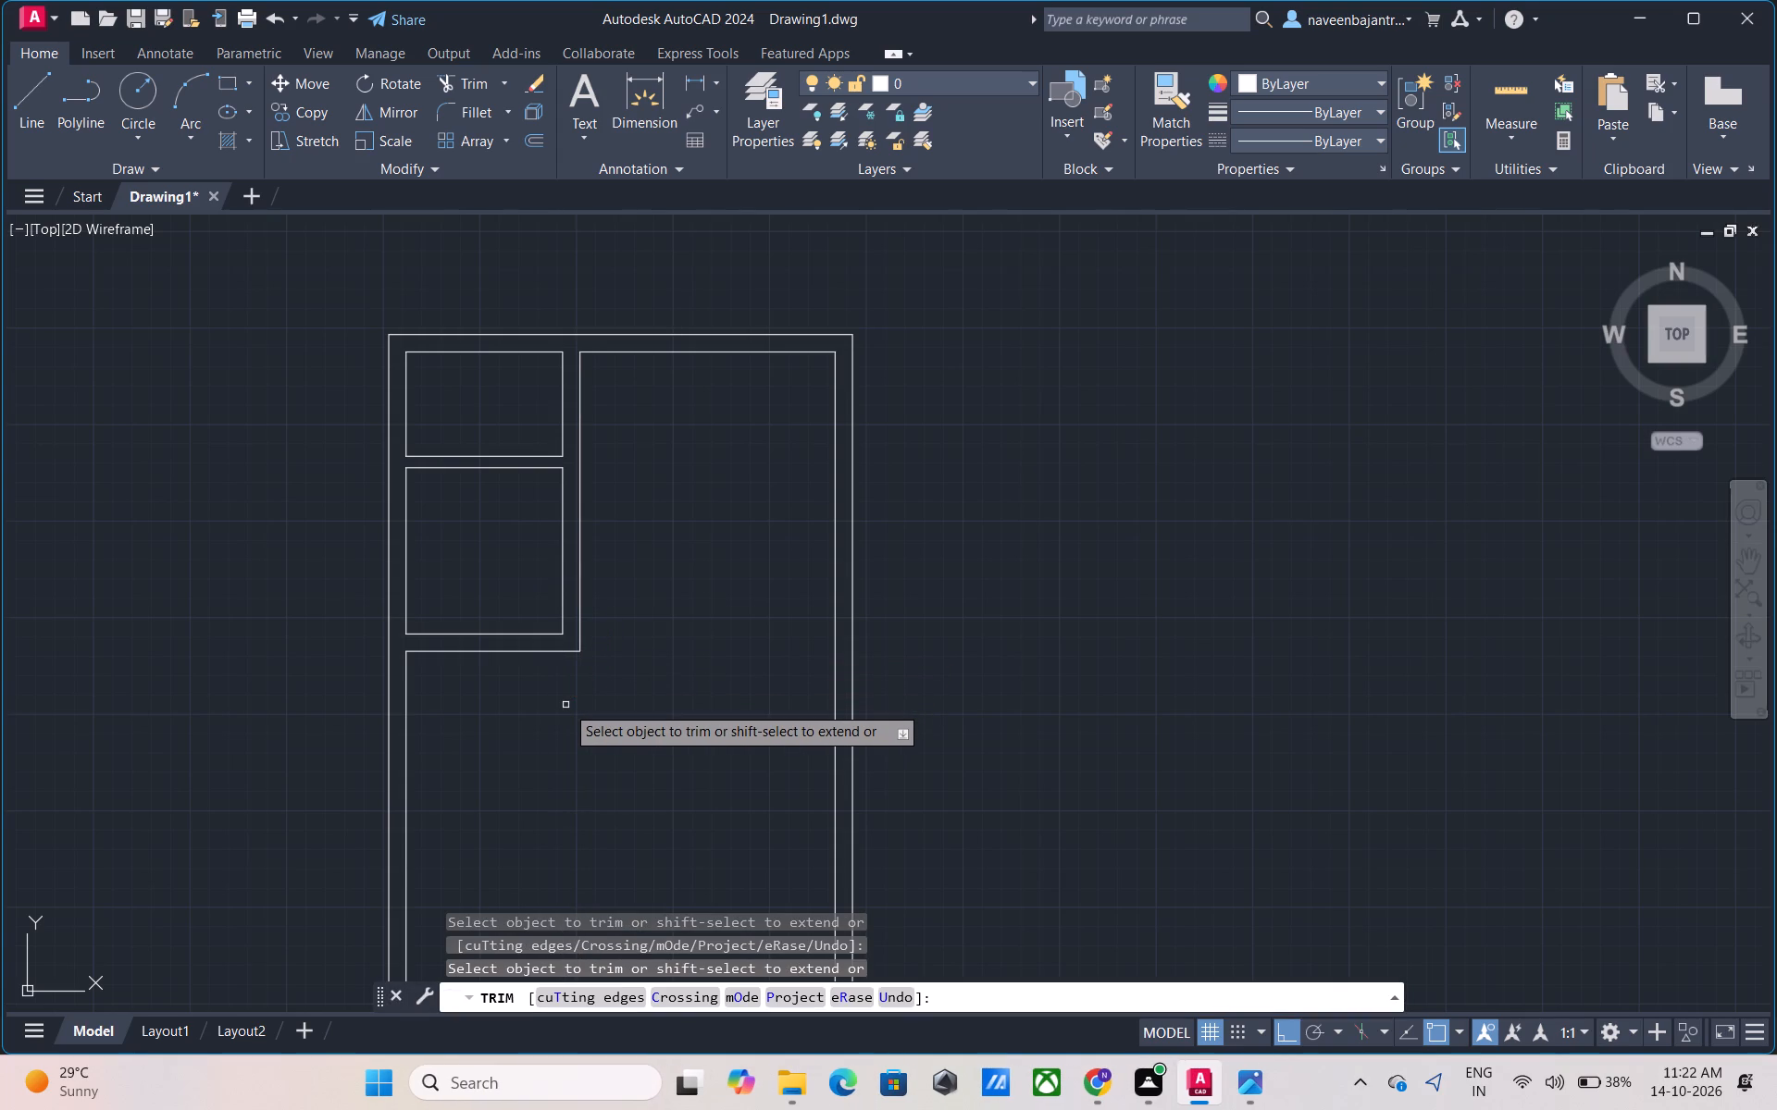
scroll(567, 695, down, 1)
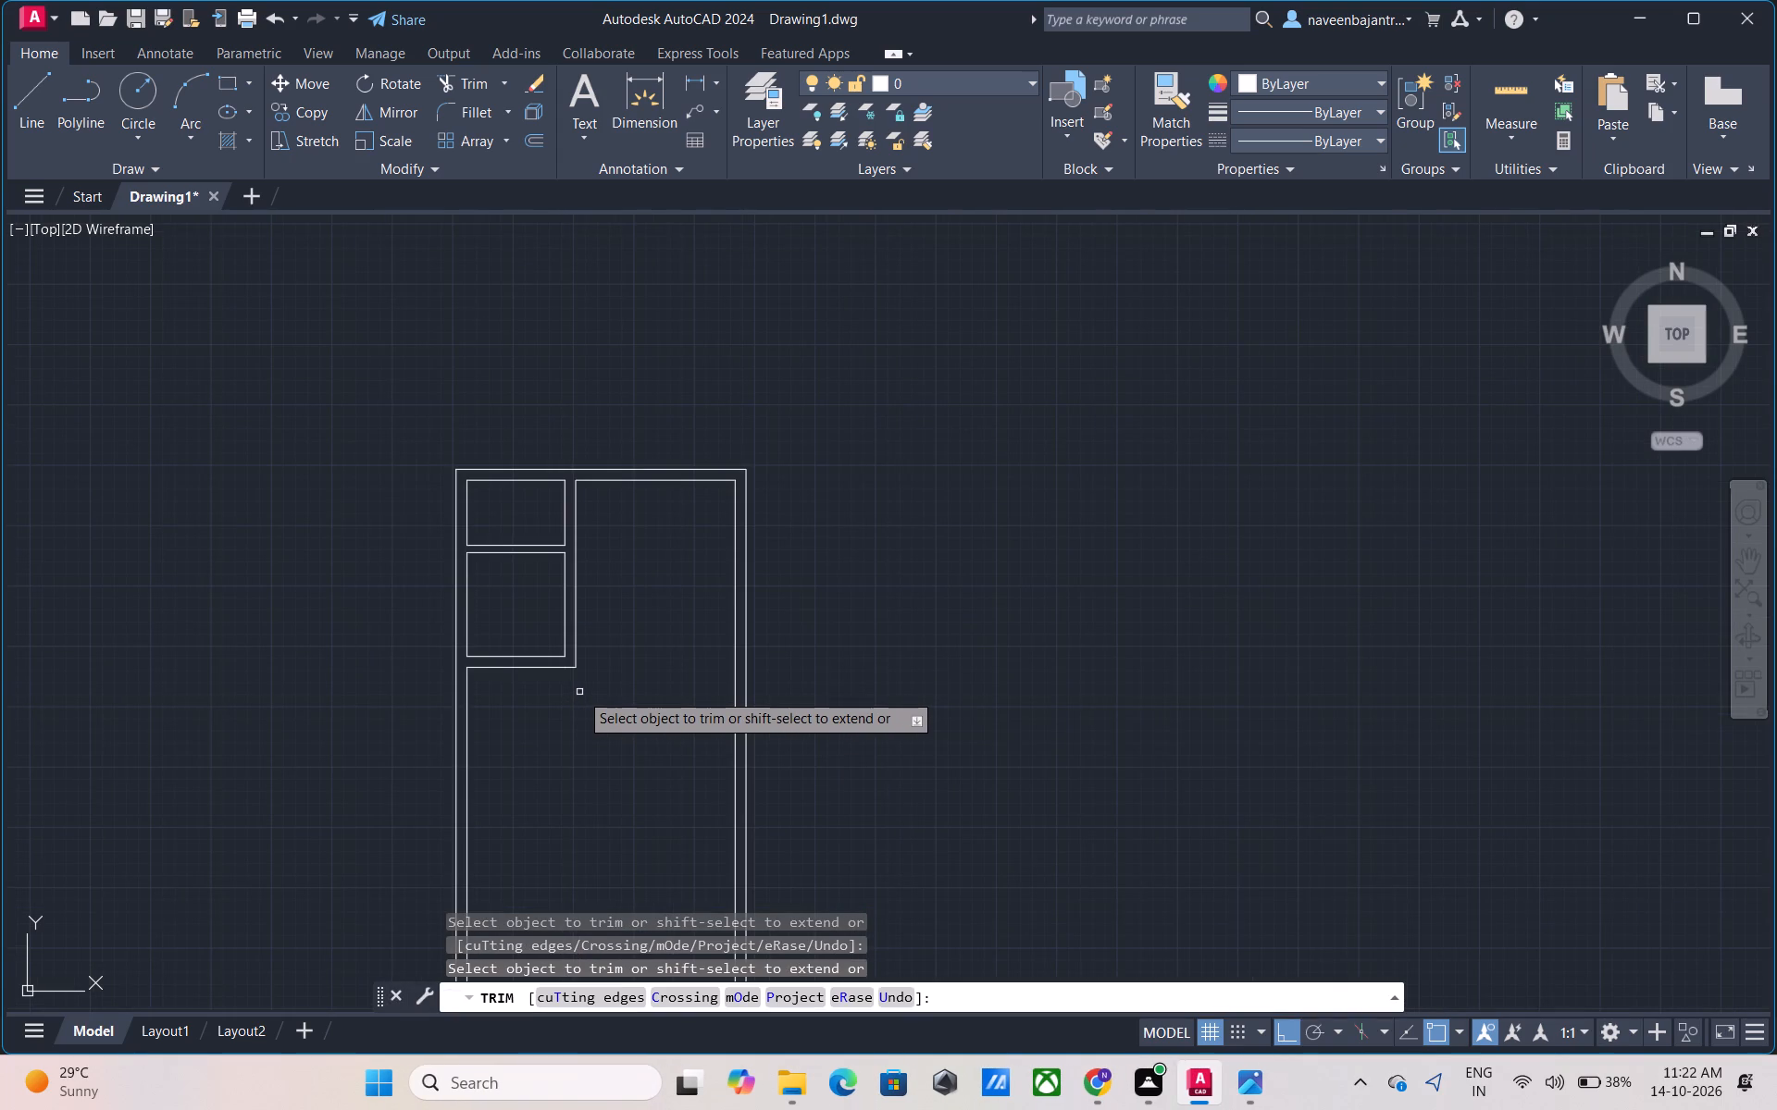
middle_drag(579, 692, 620, 618)
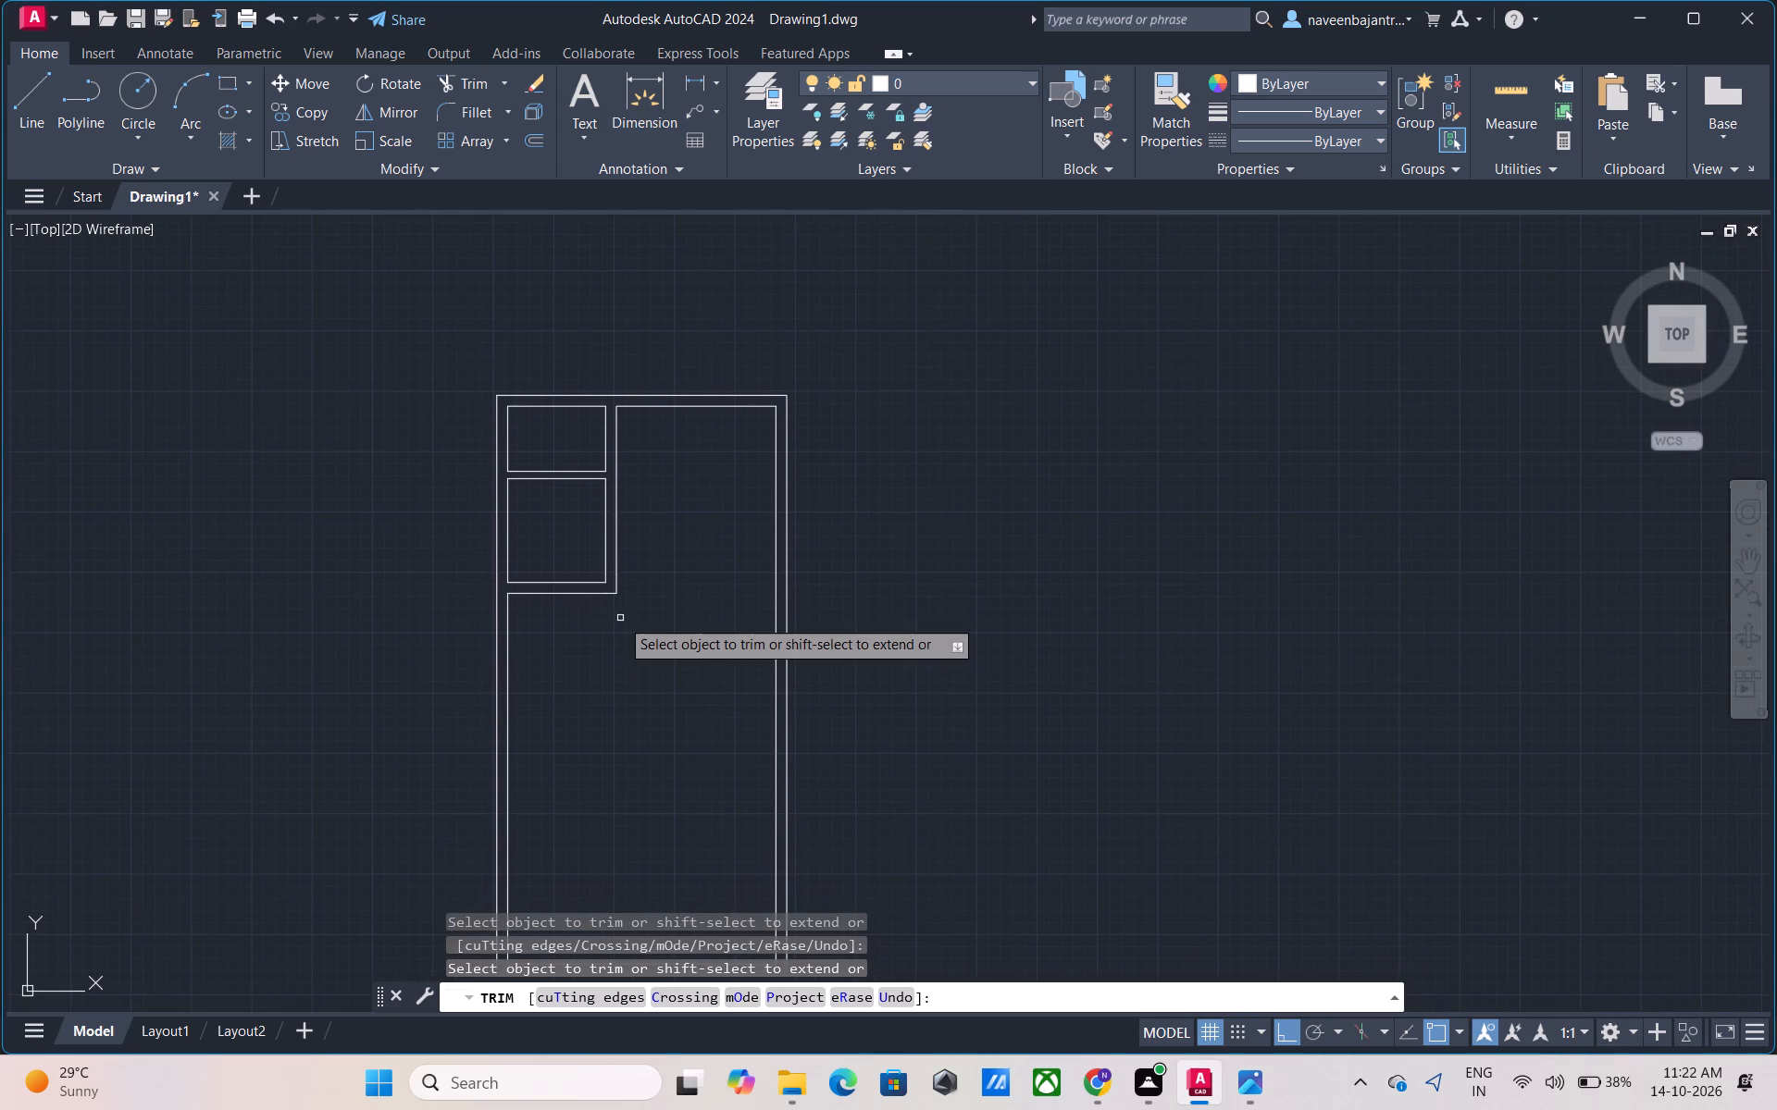
key(Escape)
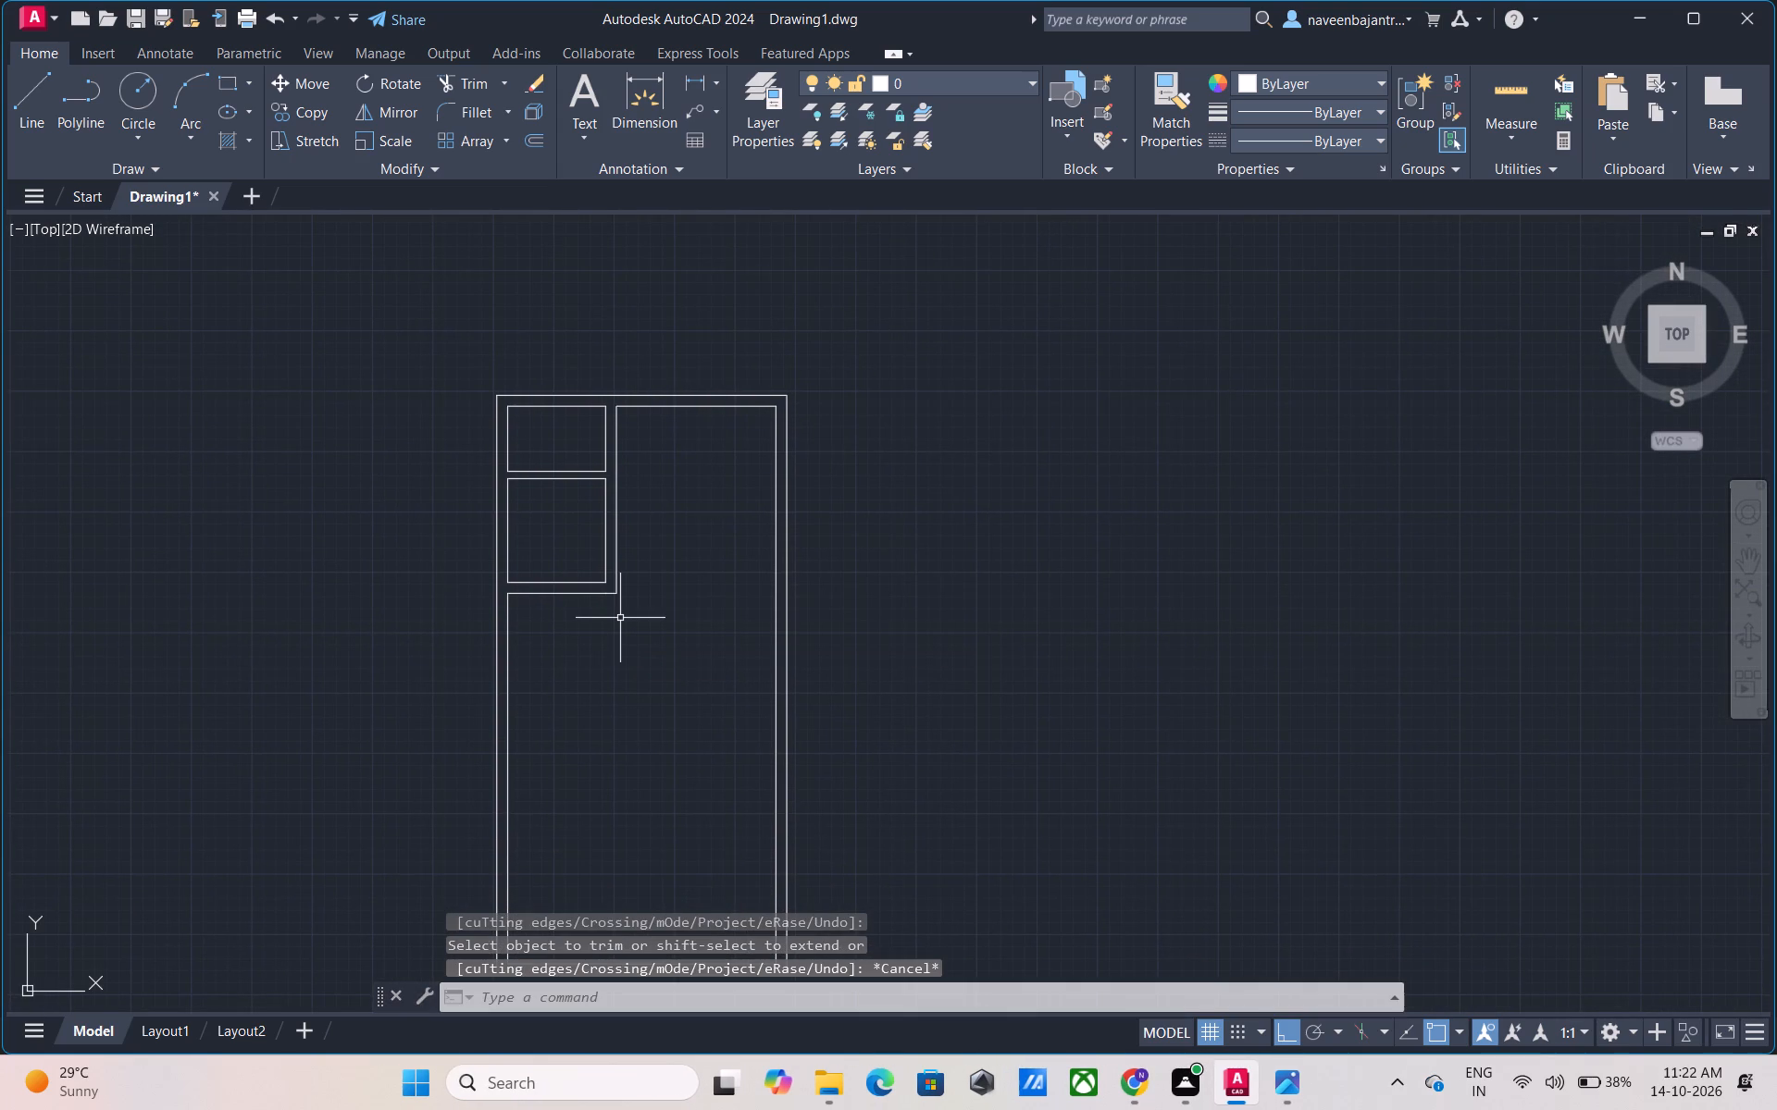
Draw two horizontal lines extending both faces of the 9" cross partition eastward past the right exterior wall.
text(L)
key(space)
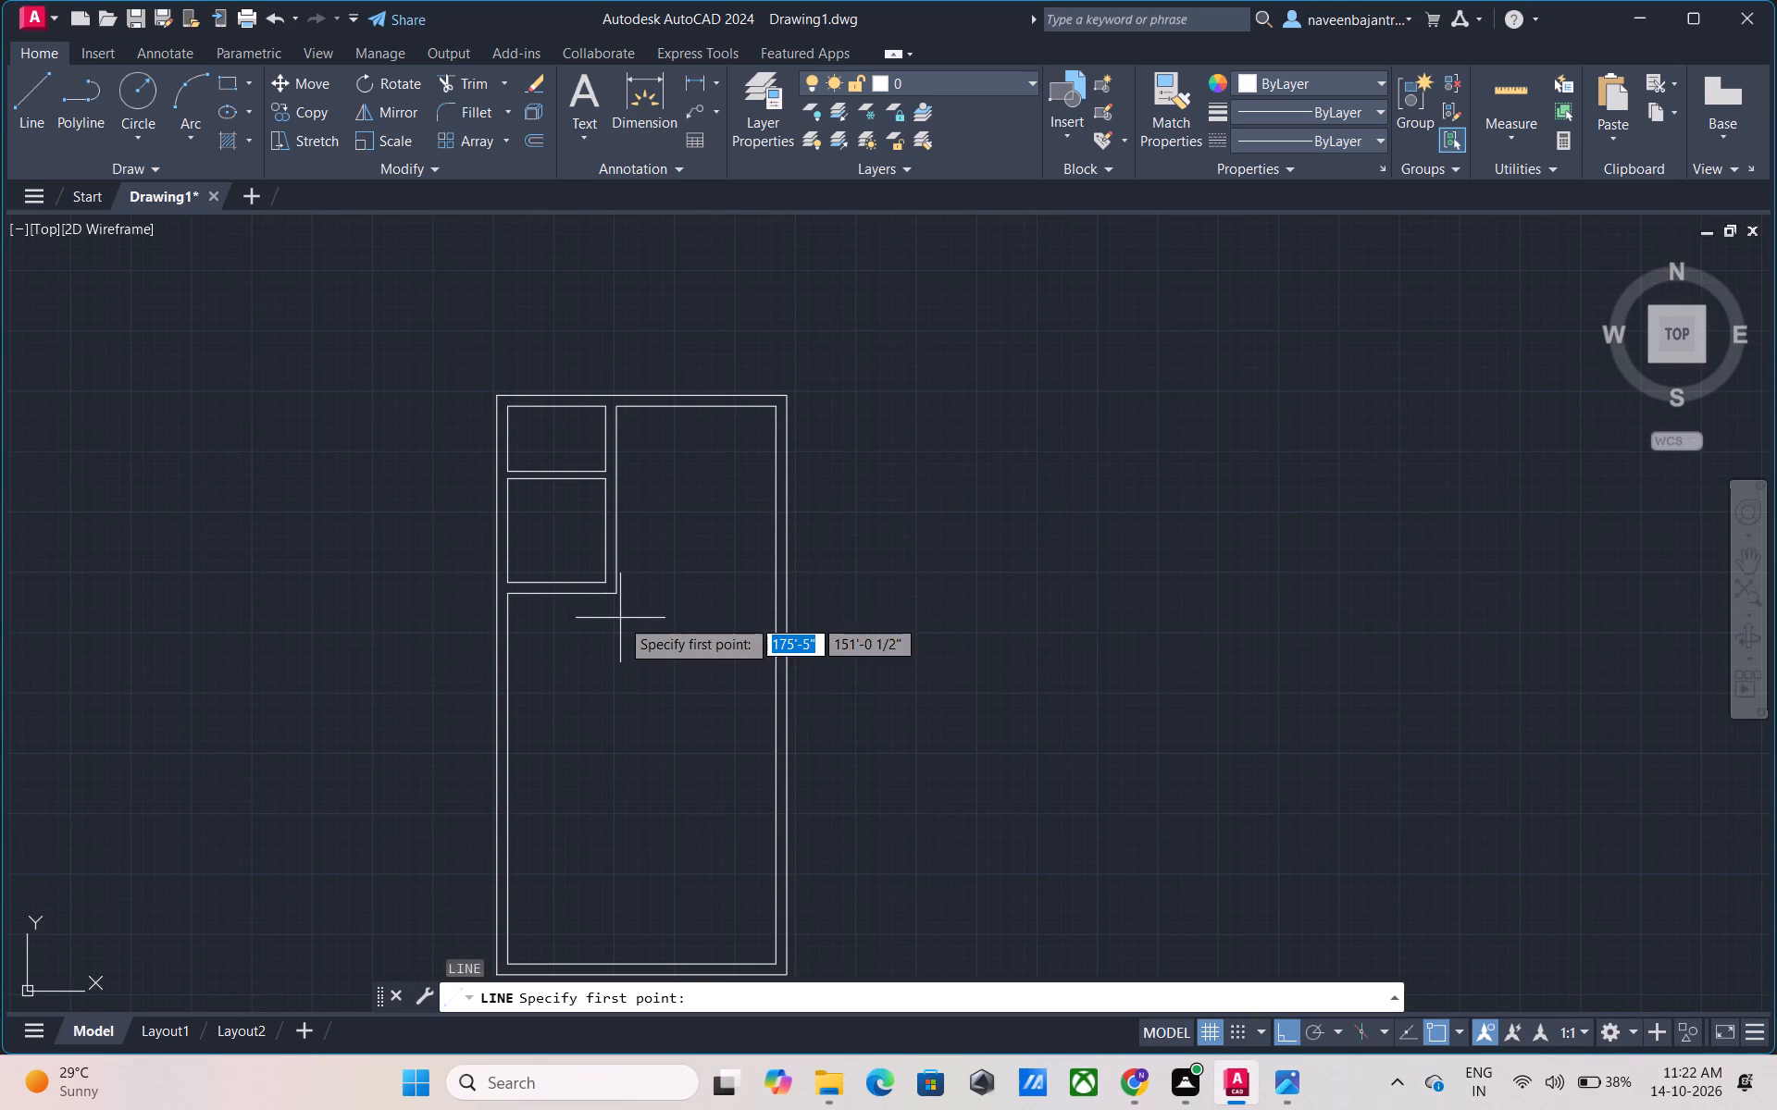
click(615, 593)
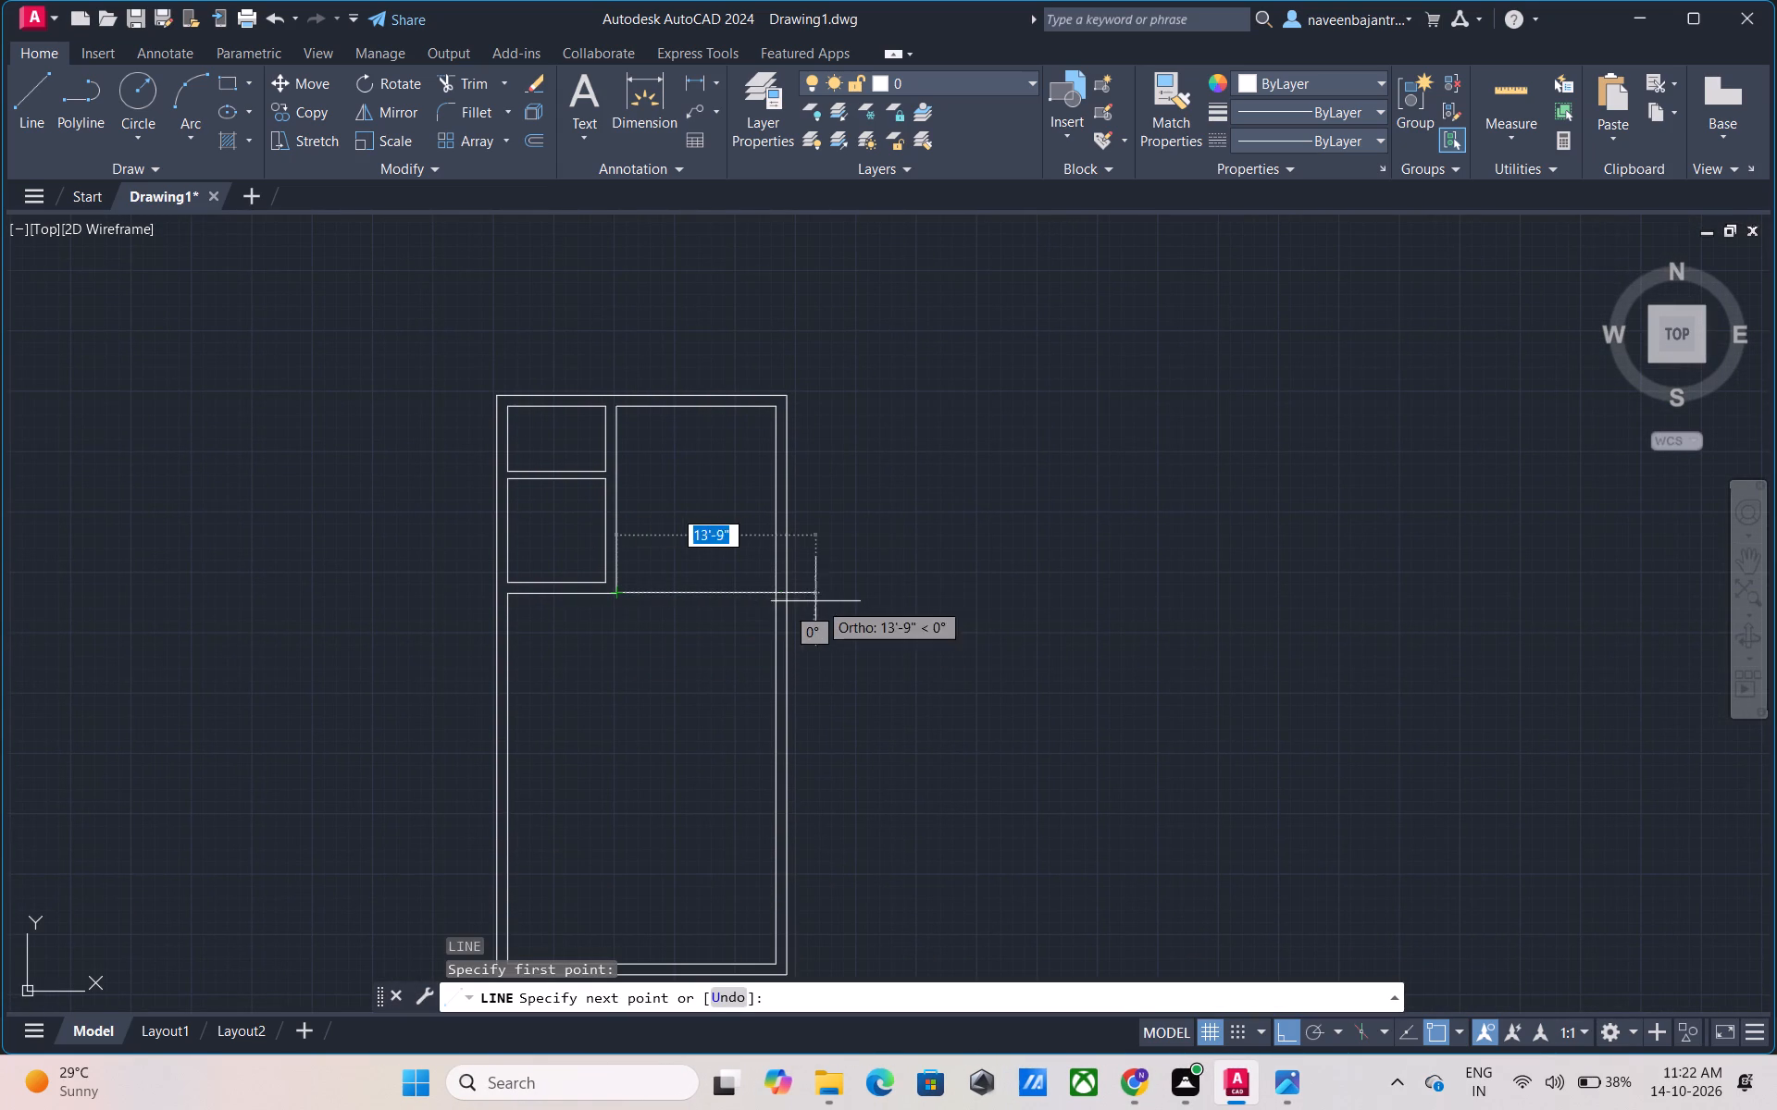
click(828, 601)
key(Escape)
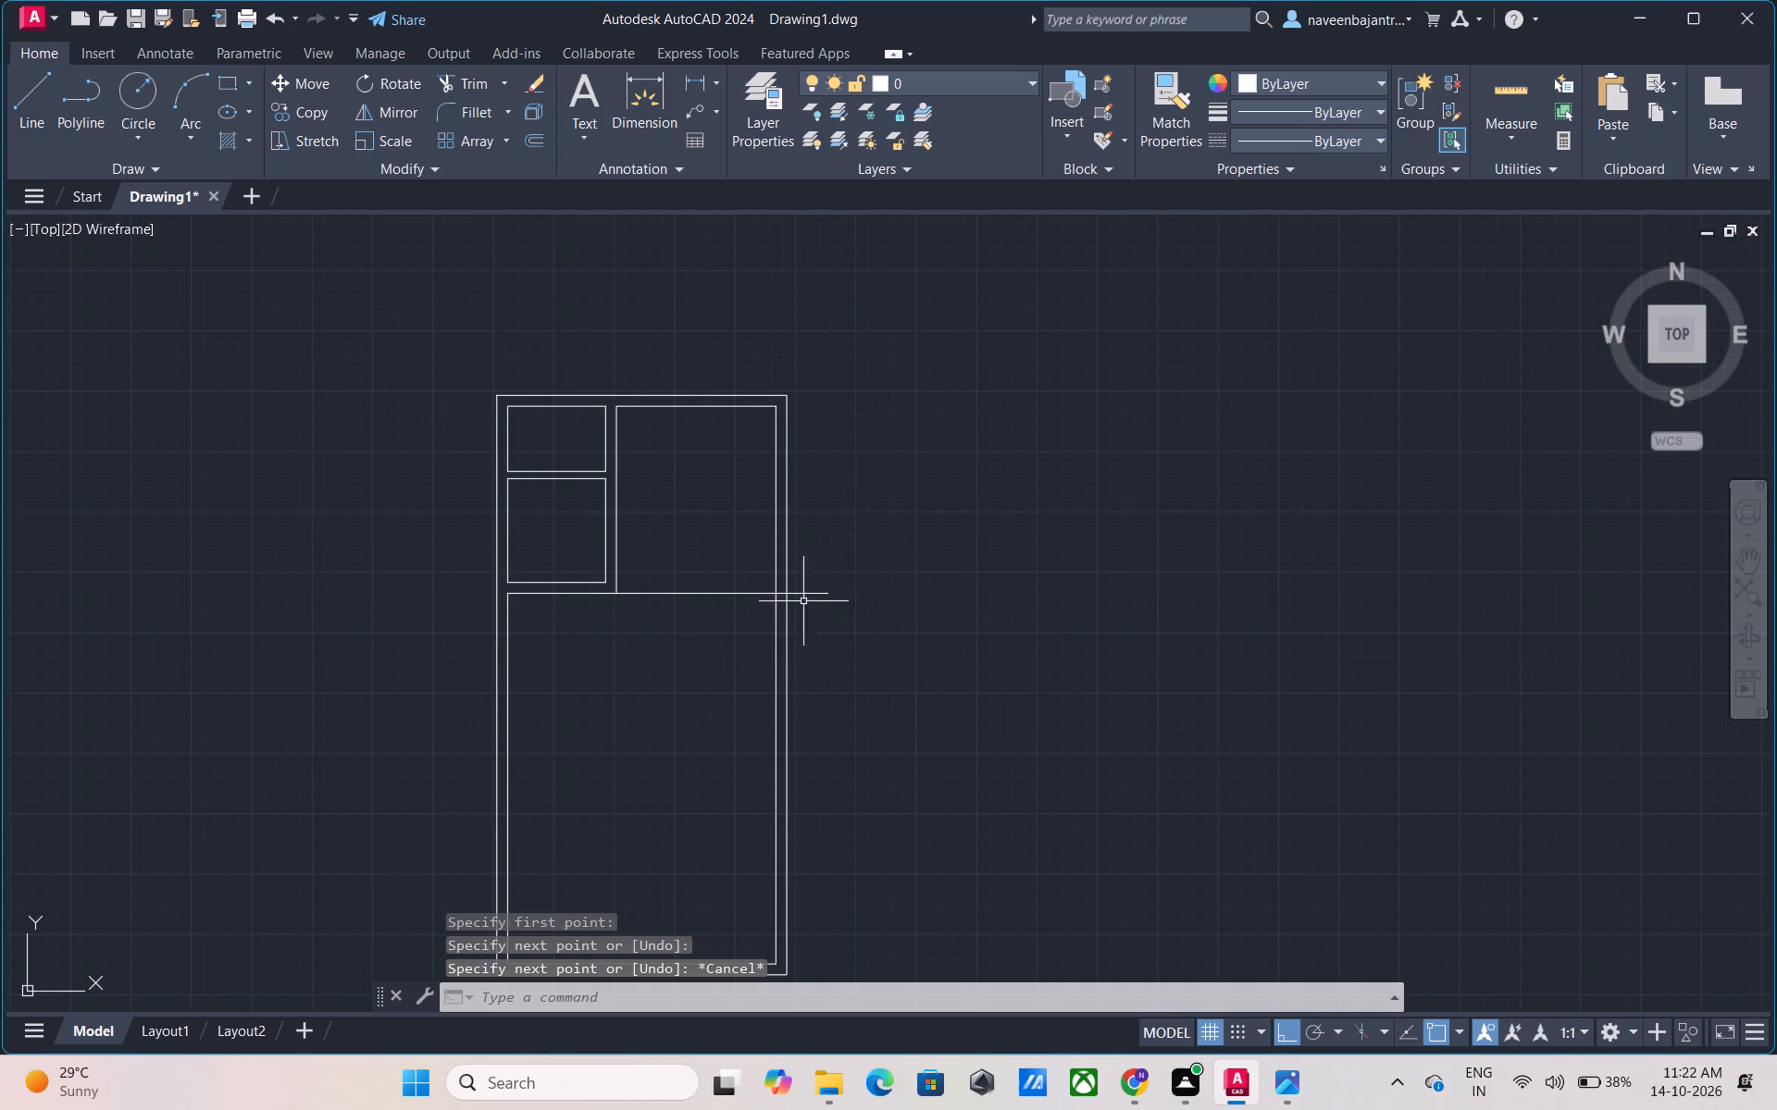
key(space)
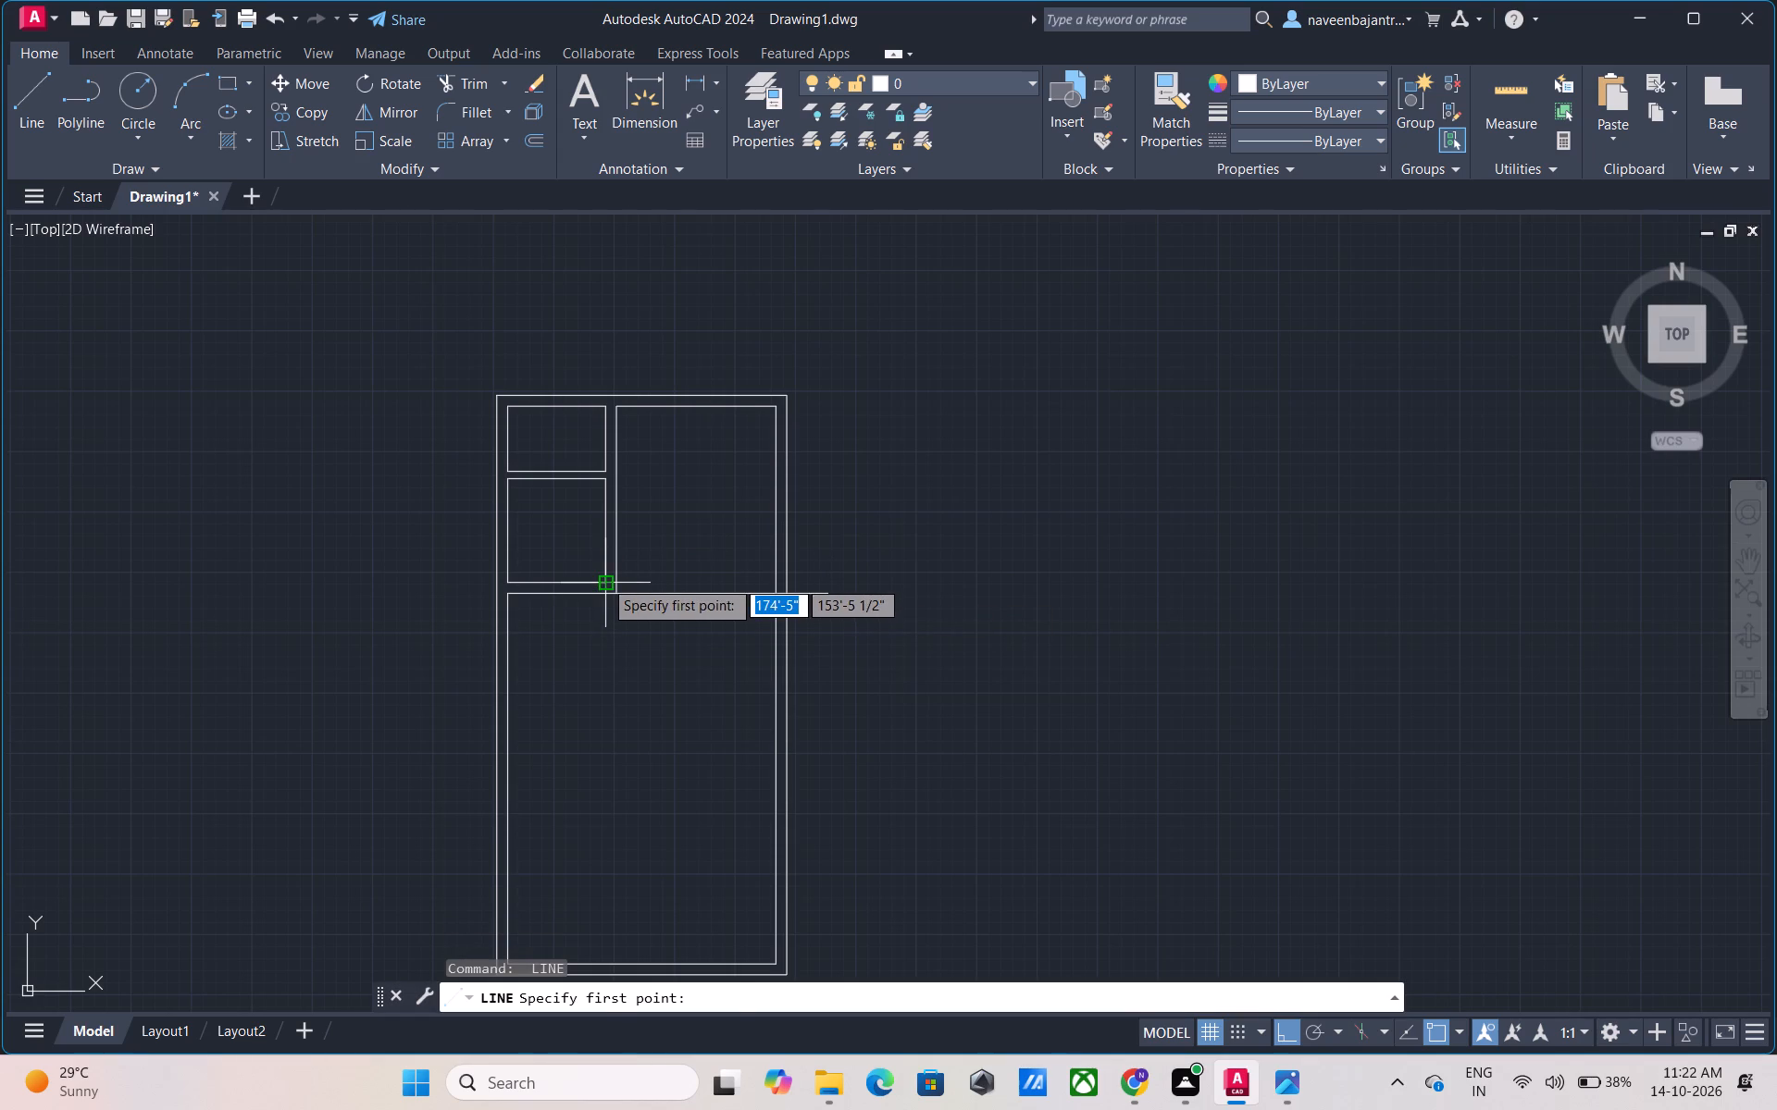
click(603, 579)
click(863, 579)
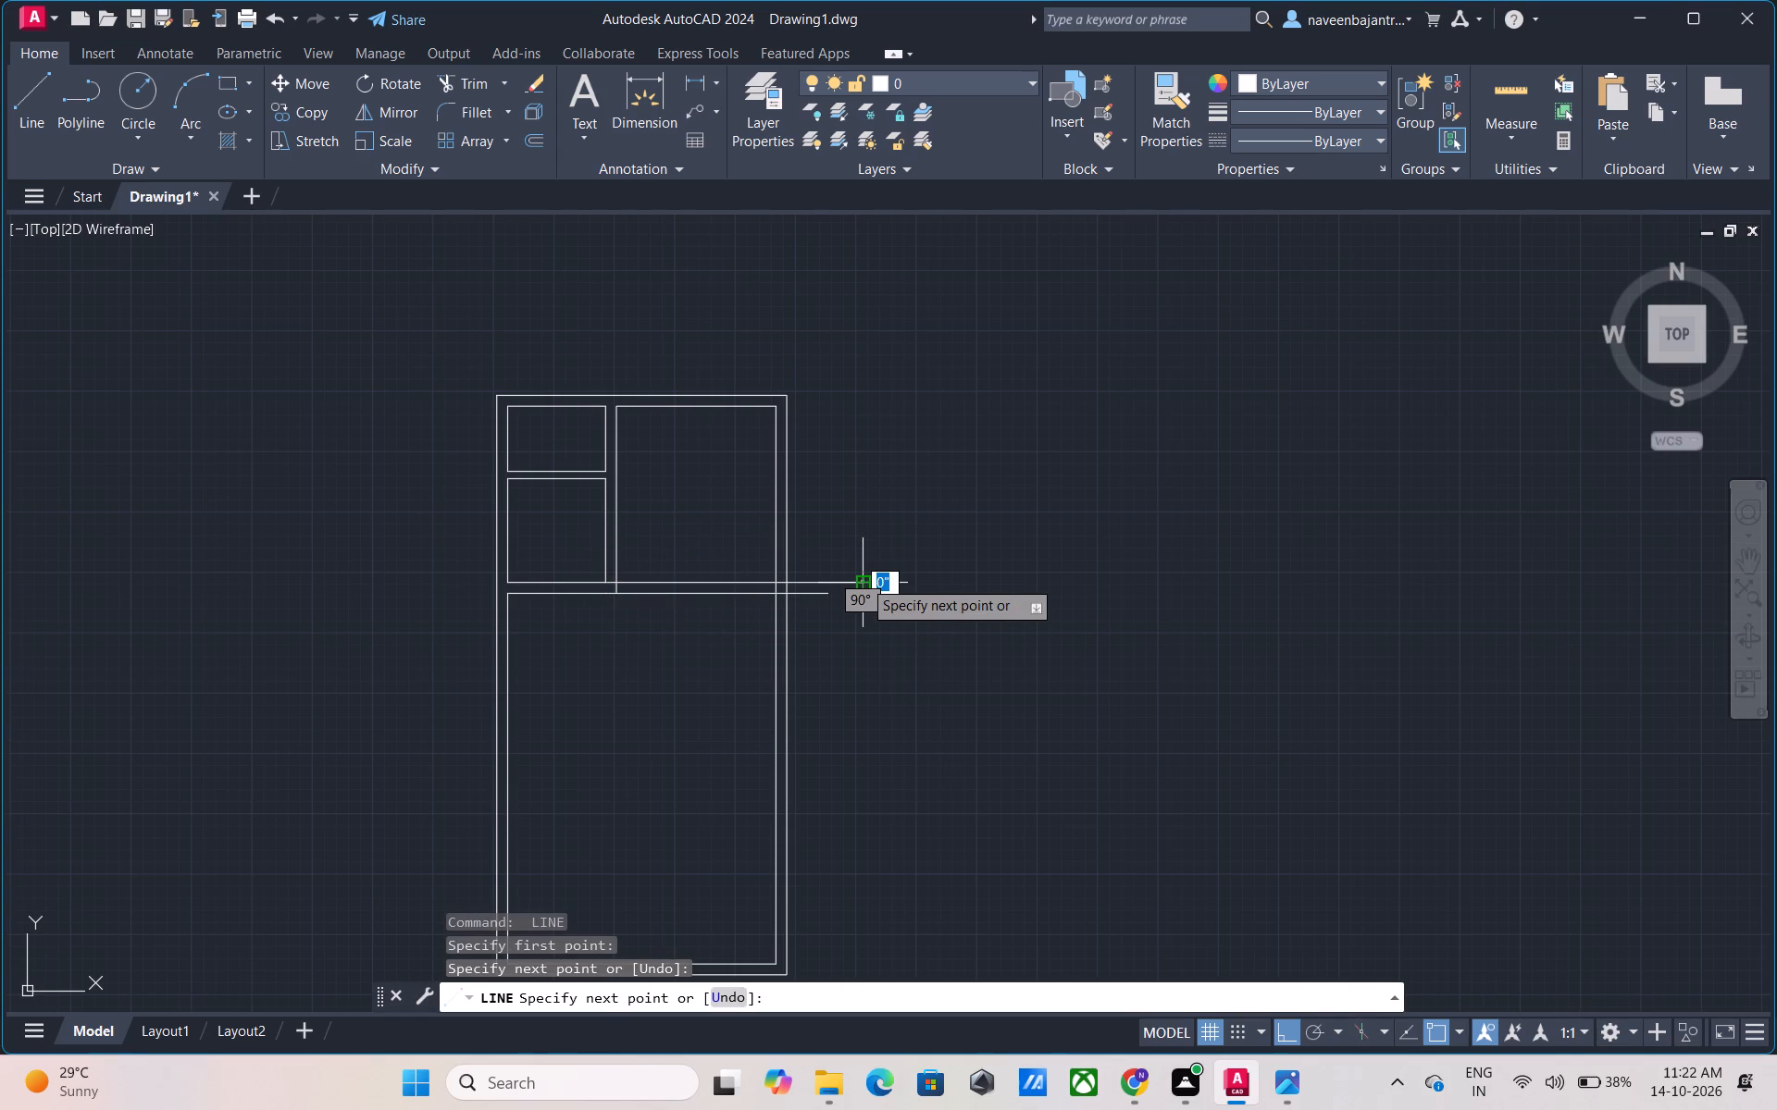
key(Escape)
Trim both extension lines outside the right exterior wall and clear the partition lines crossing the junction with the vertical partition.
text(TR)
key(space)
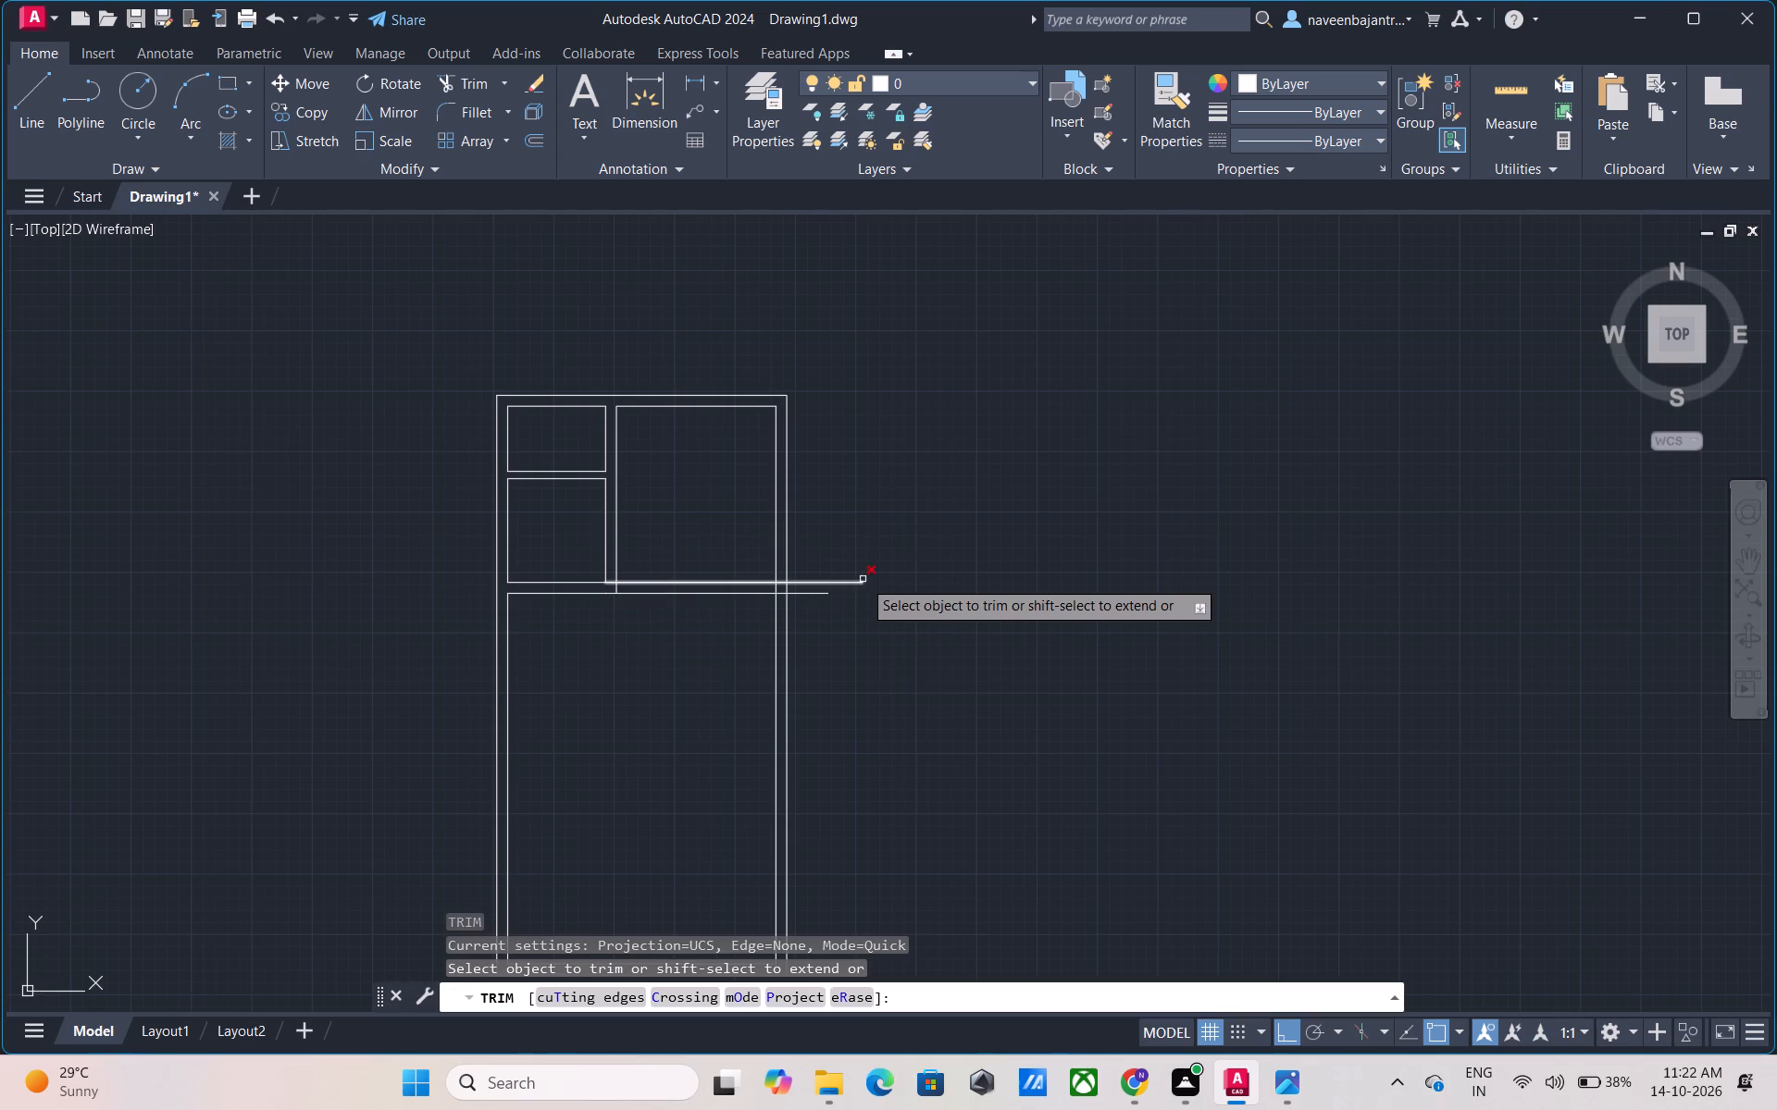
click(810, 582)
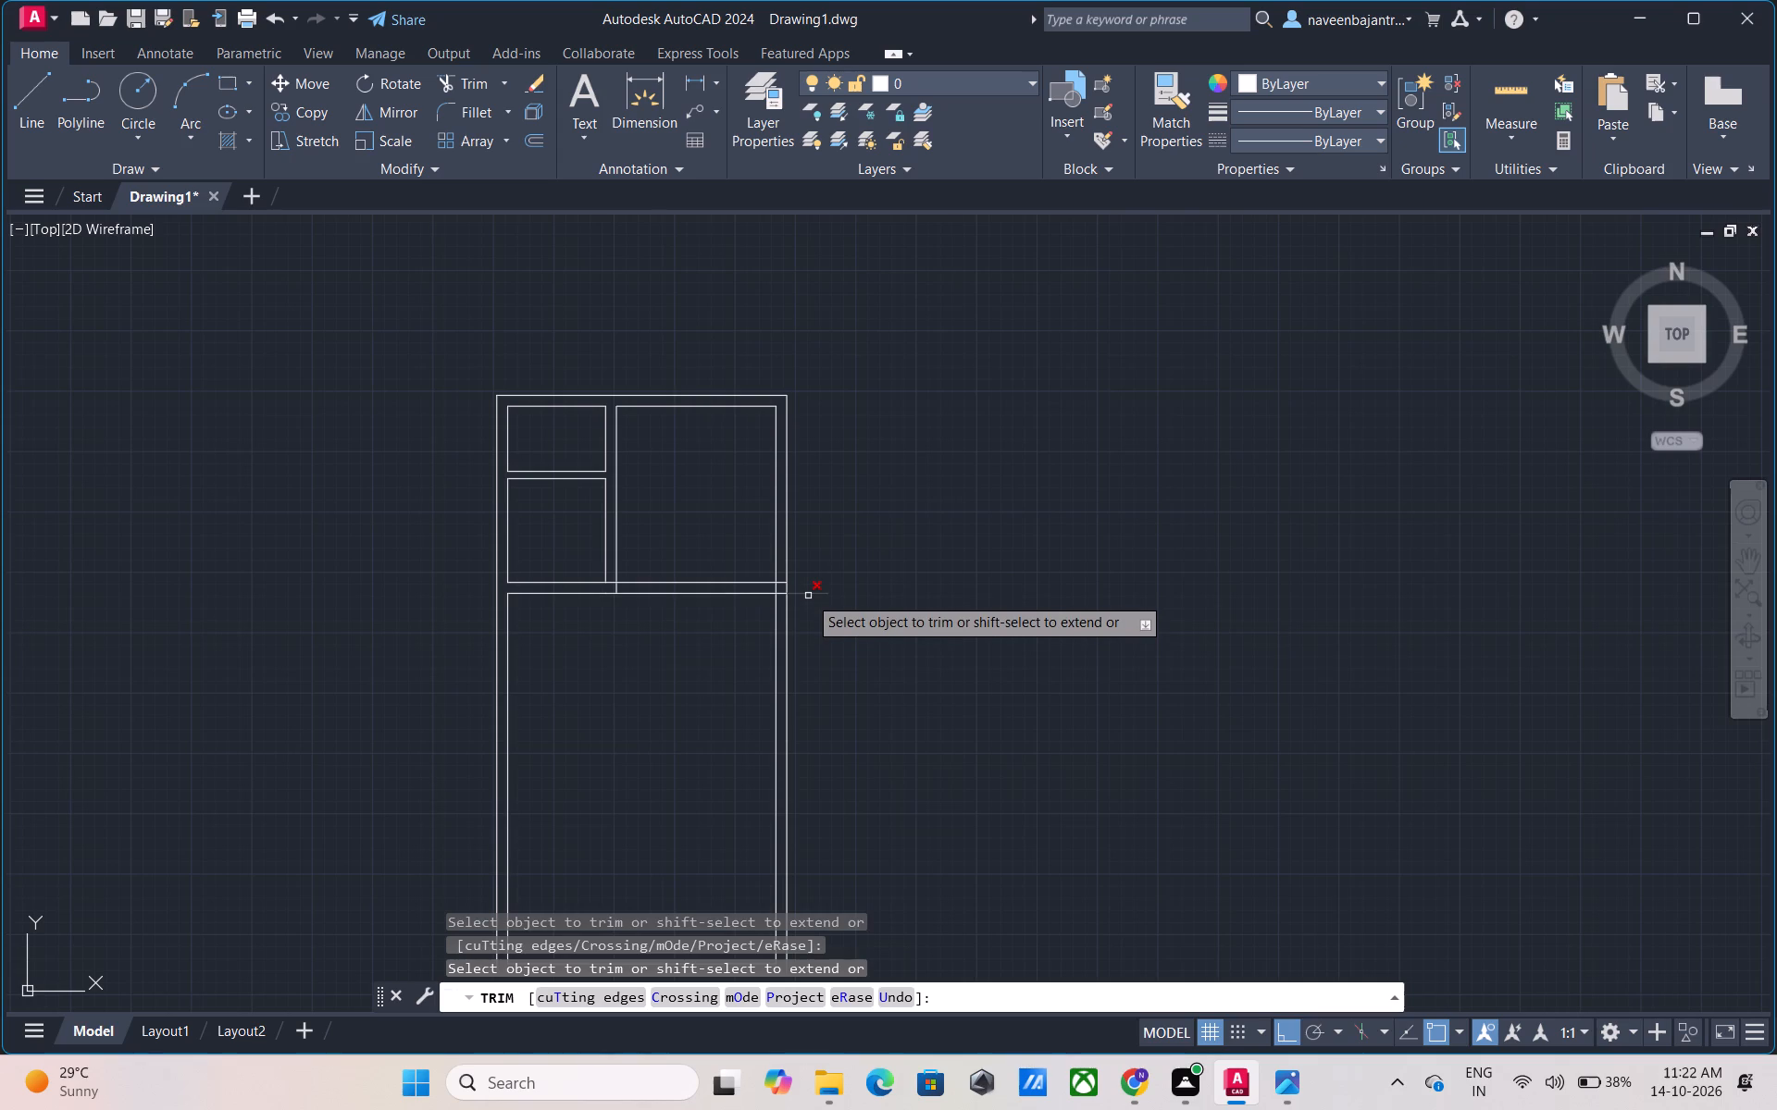
click(808, 595)
scroll(614, 598, up, 1)
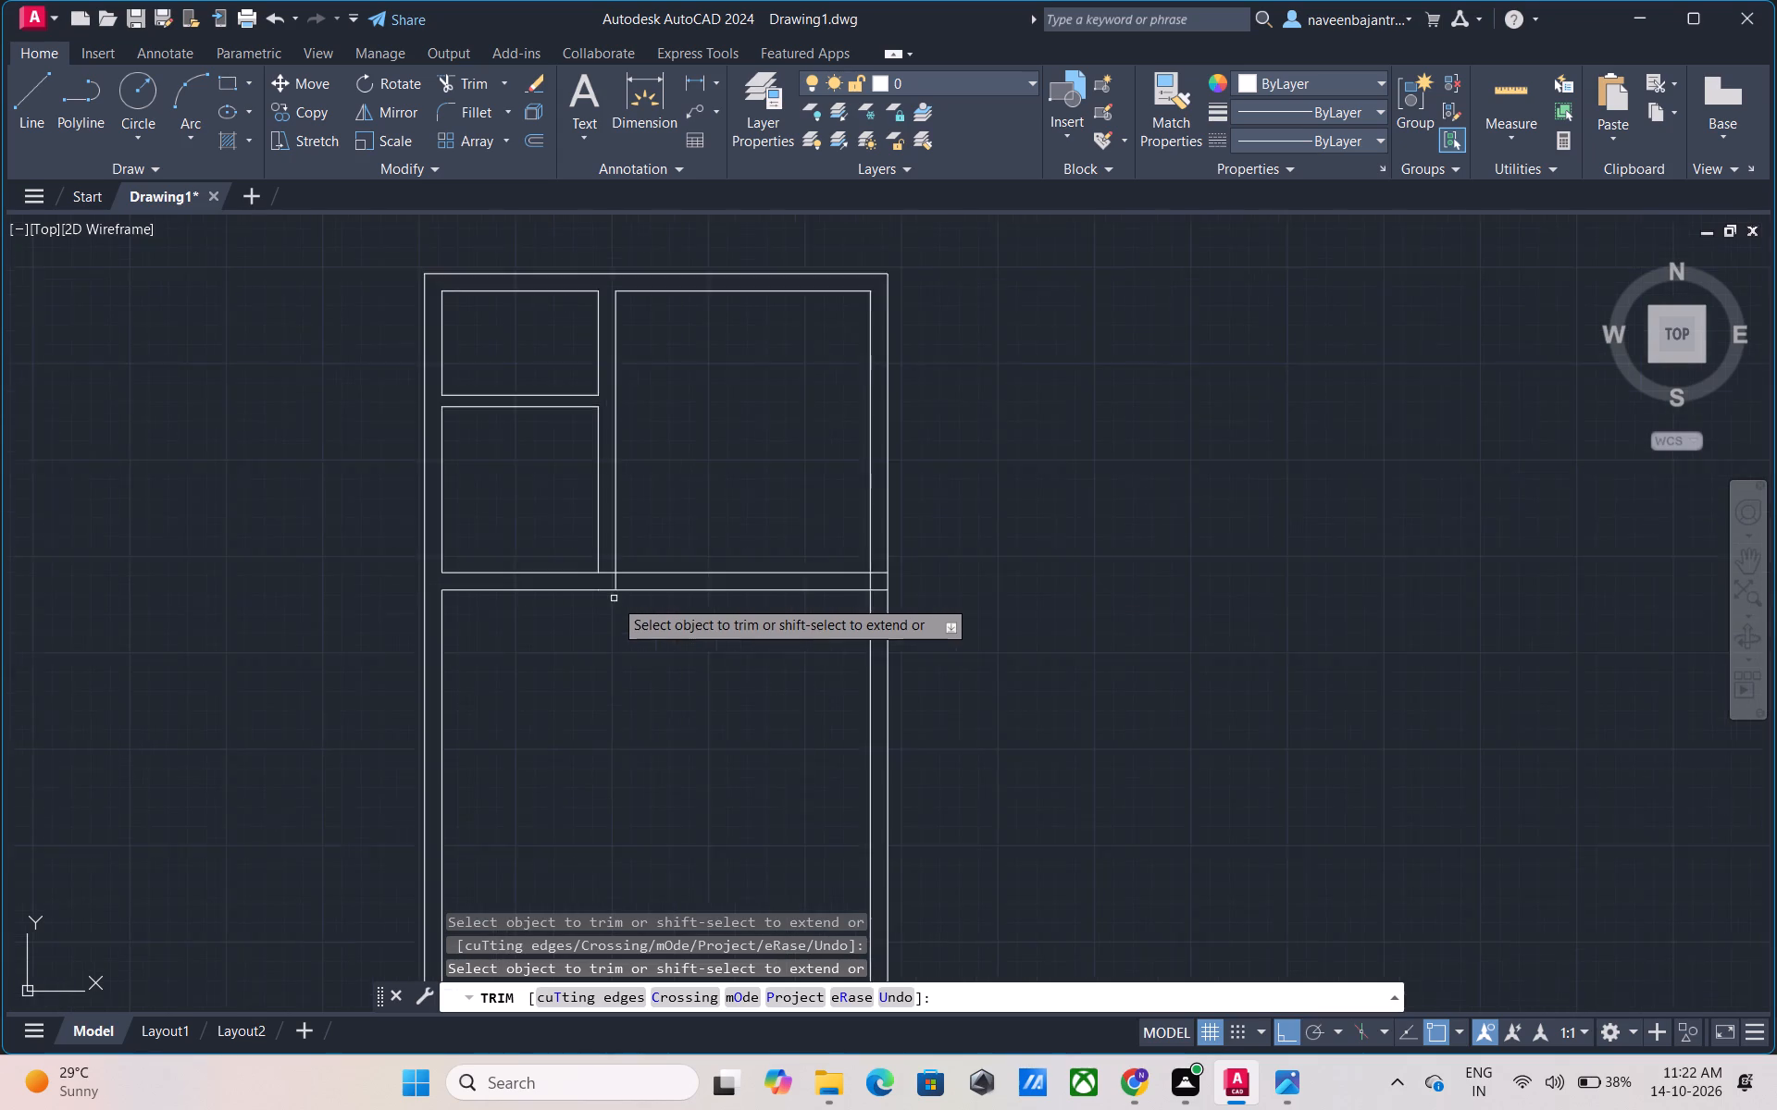
scroll(614, 598, up, 2)
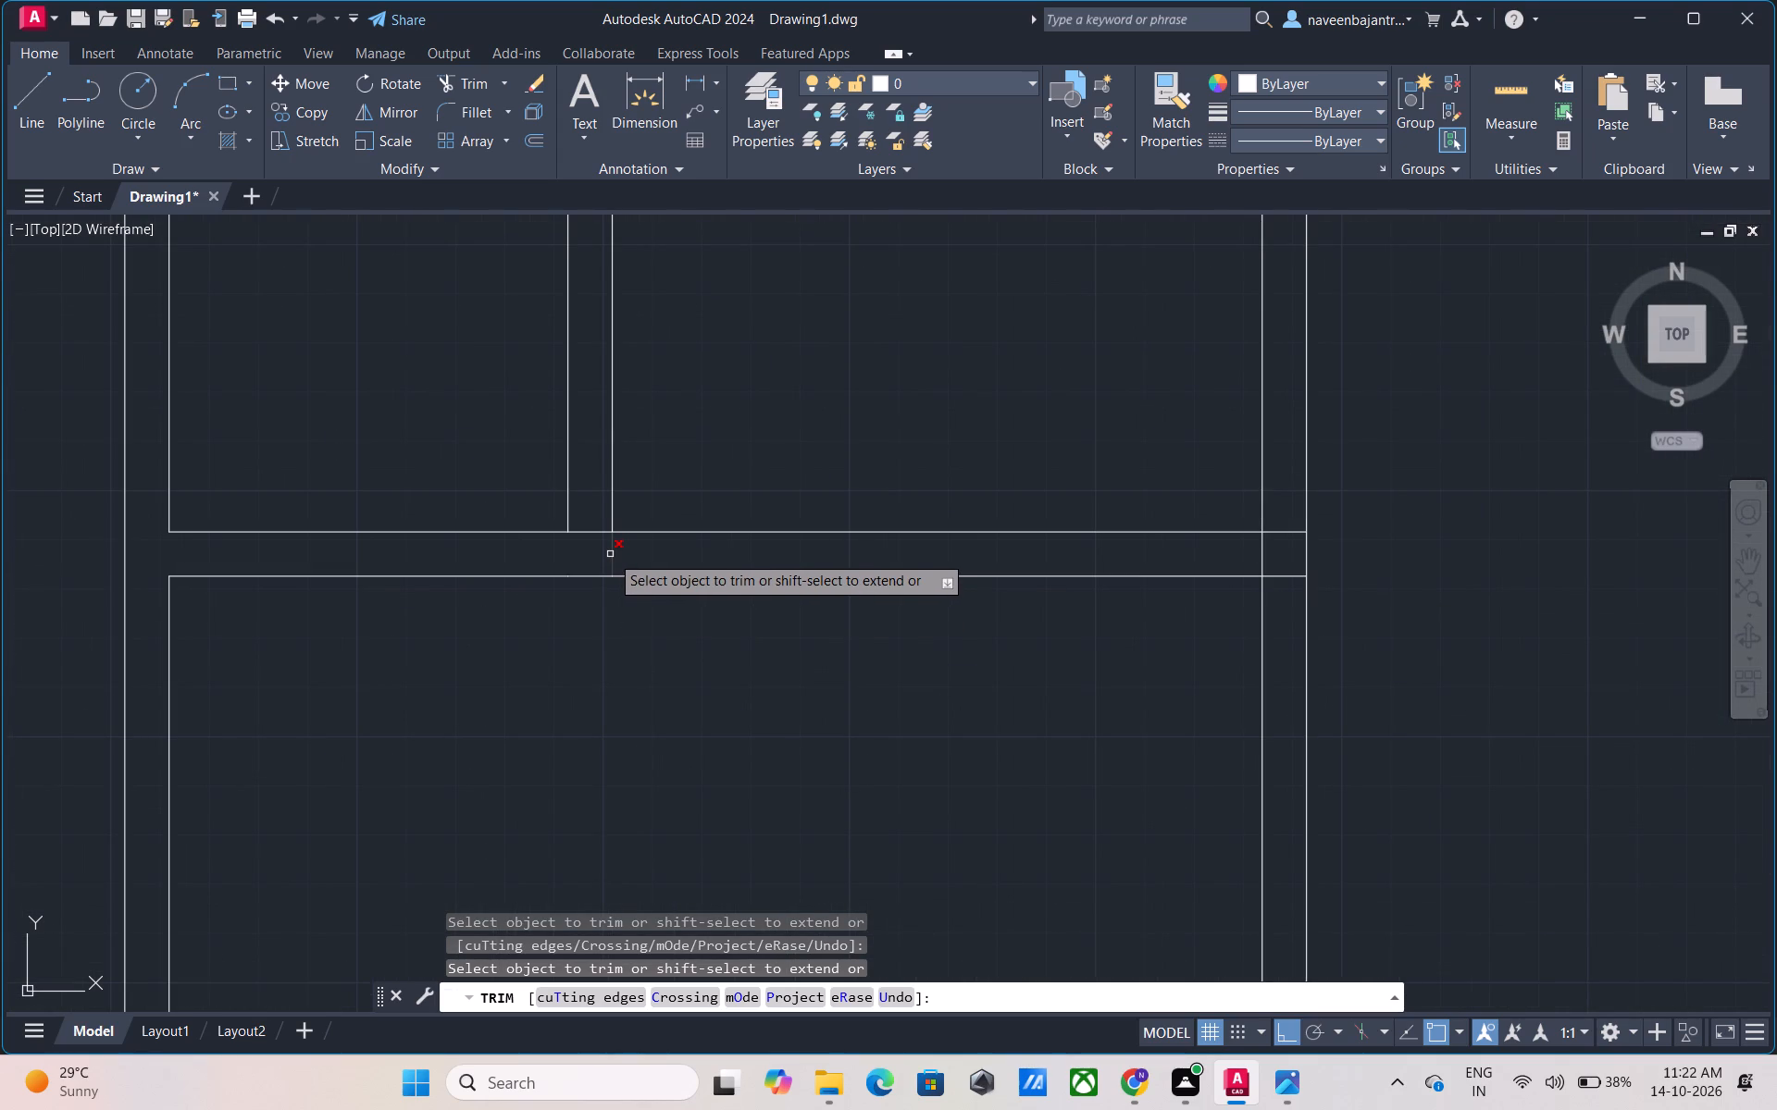
click(610, 554)
click(594, 534)
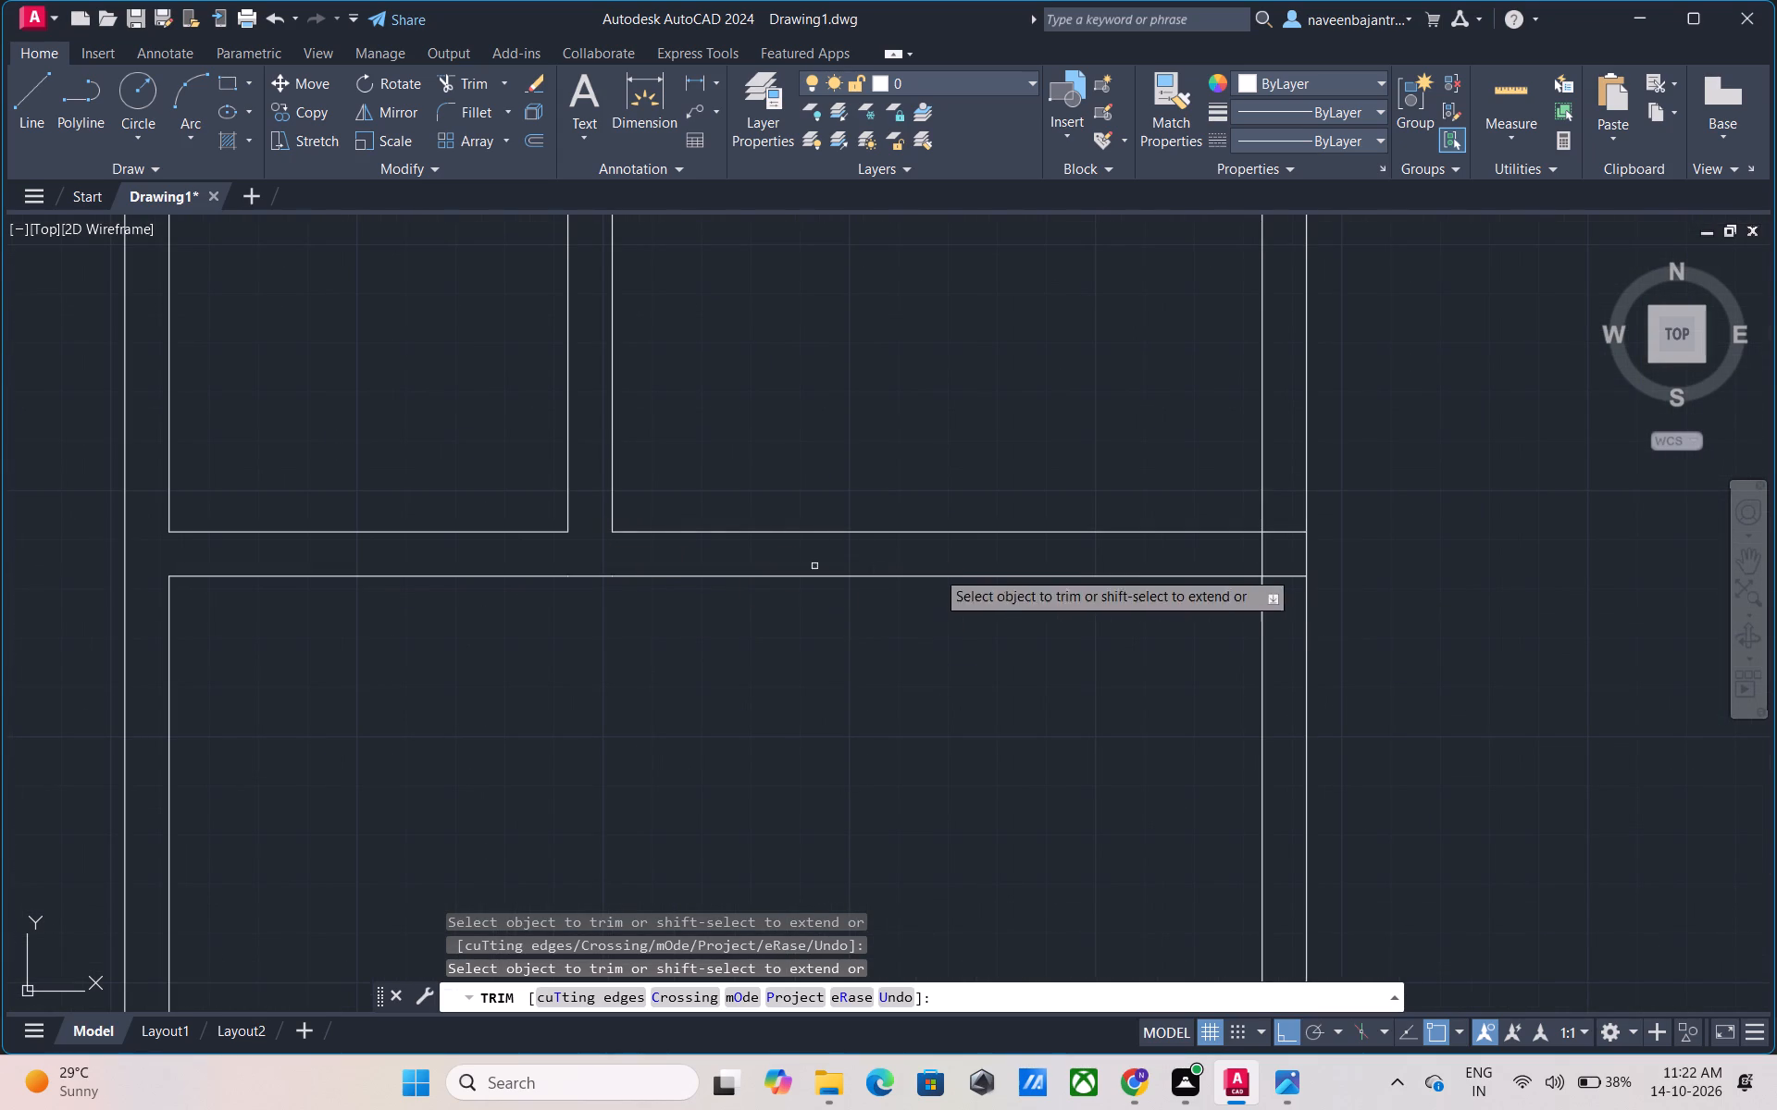
Trim the extended cross partition's lines within the right exterior wall and the inner wall line between its two faces.
click(1273, 575)
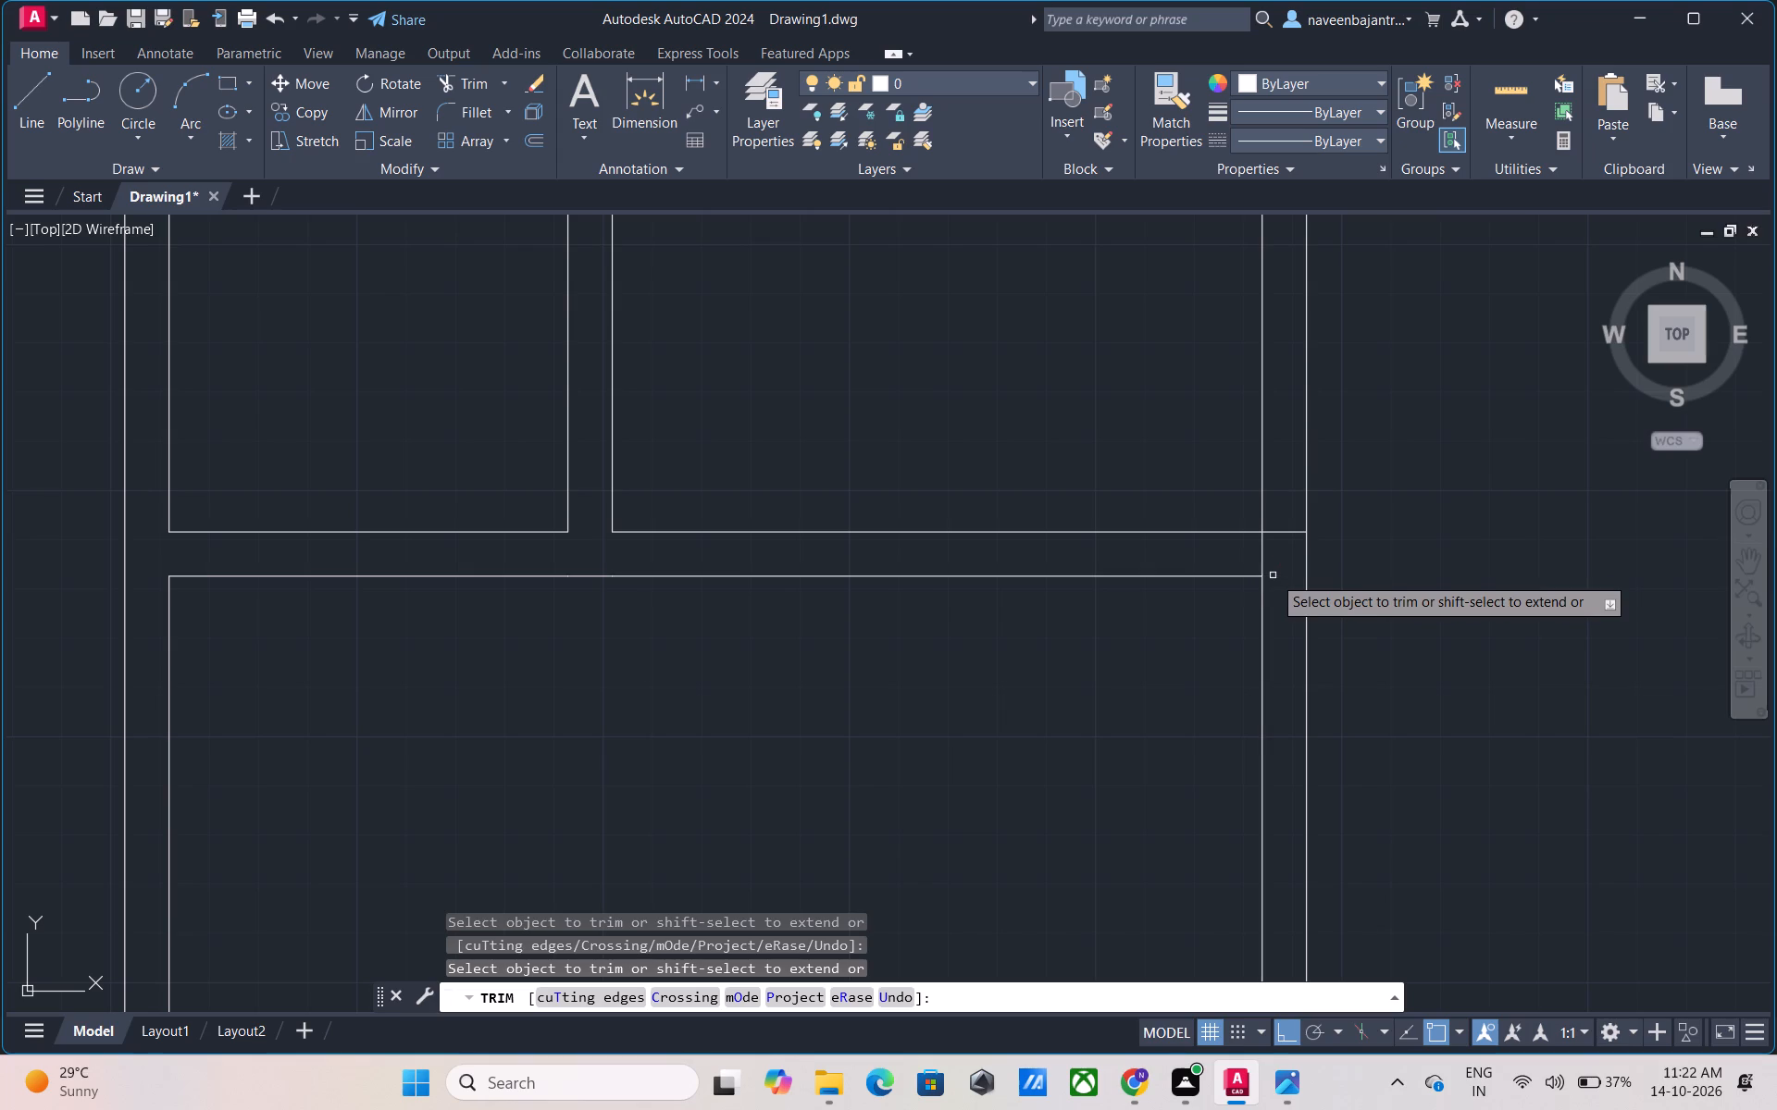
click(1279, 532)
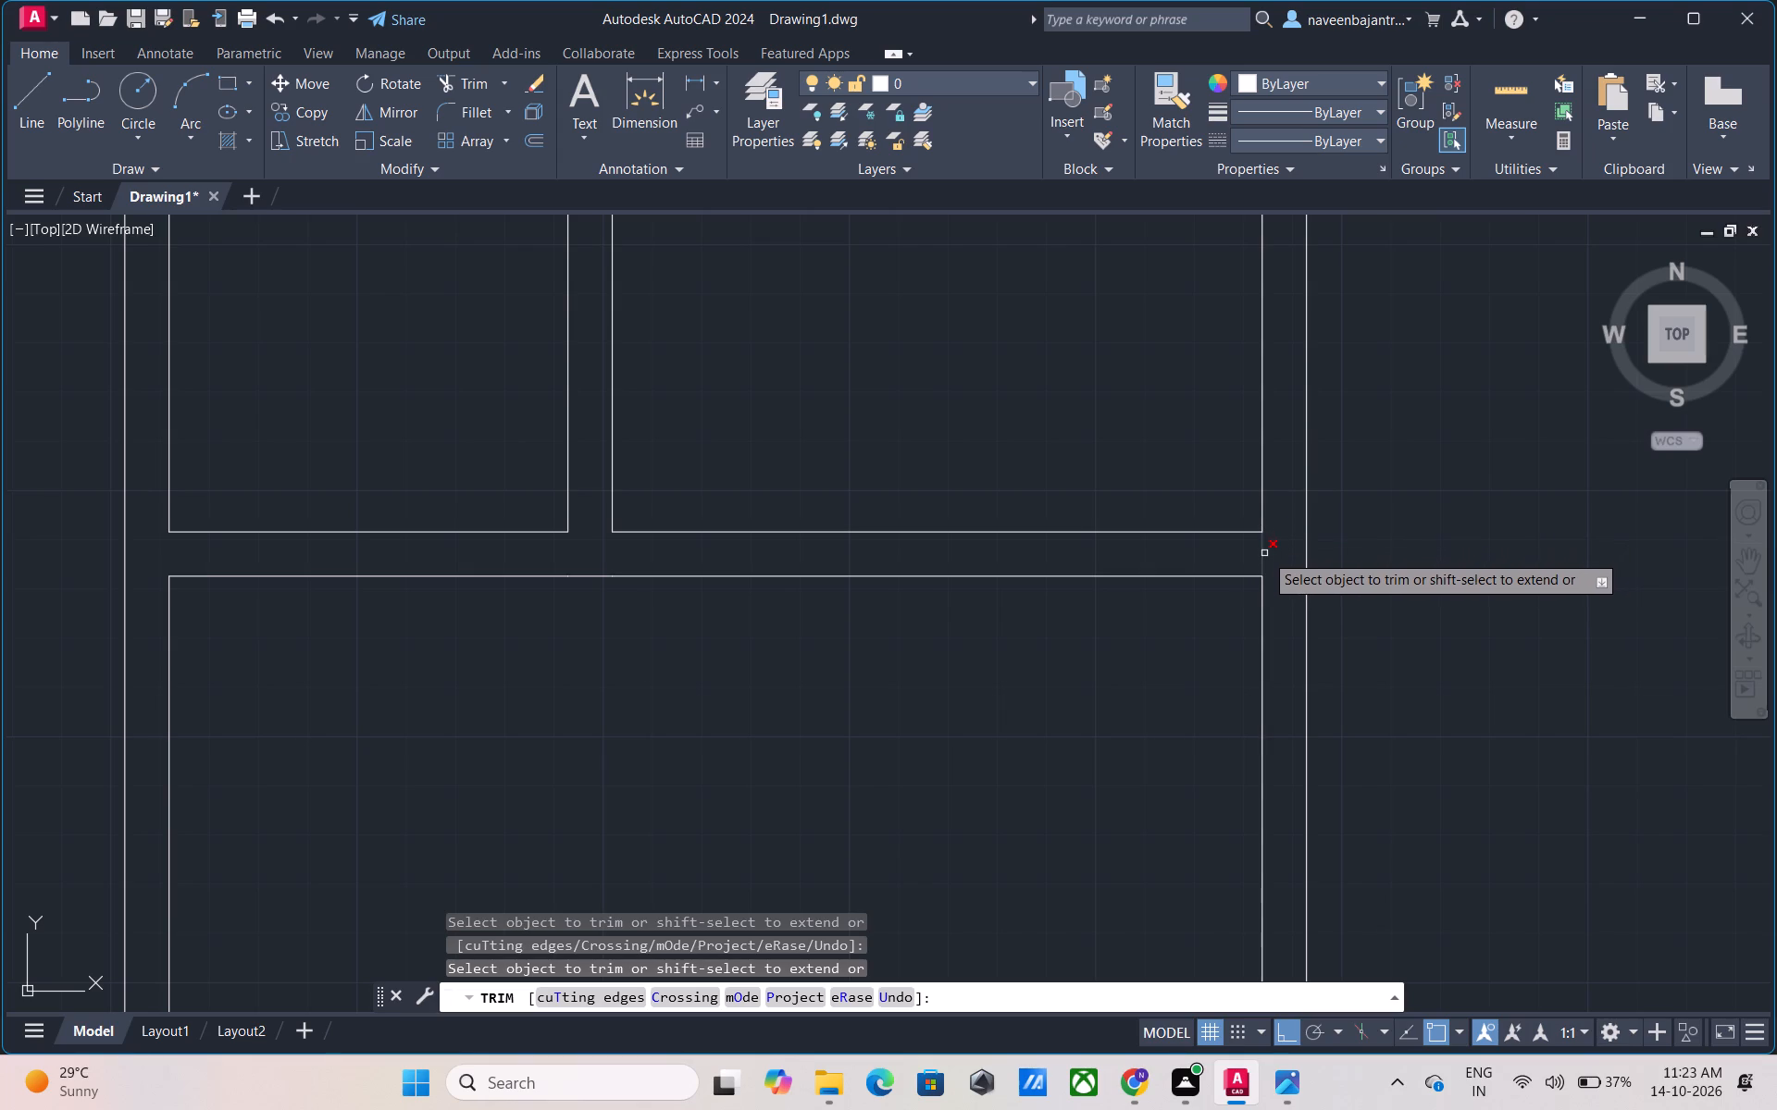
click(1264, 553)
scroll(1264, 553, down, 4)
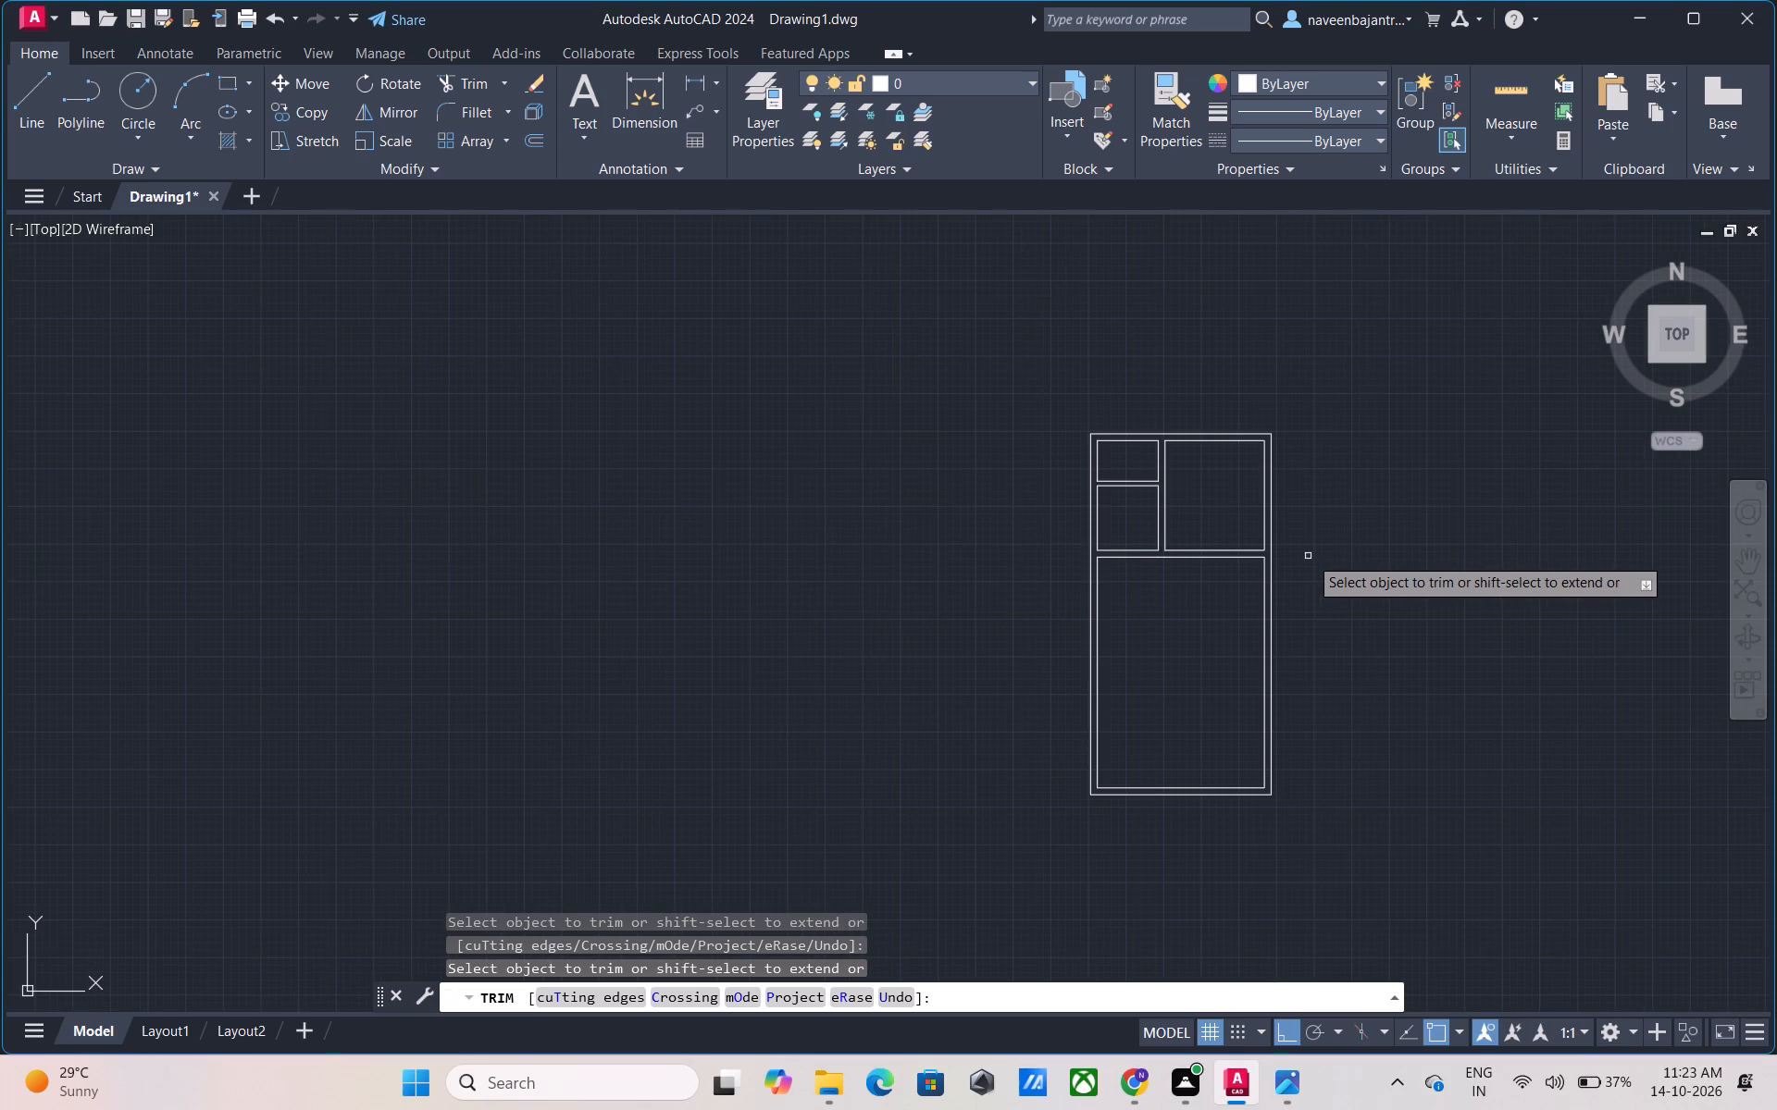
key(Escape)
Check the inner width of the upper right room with a temporary dimension along its top wall.
middle_drag(1404, 487, 1298, 576)
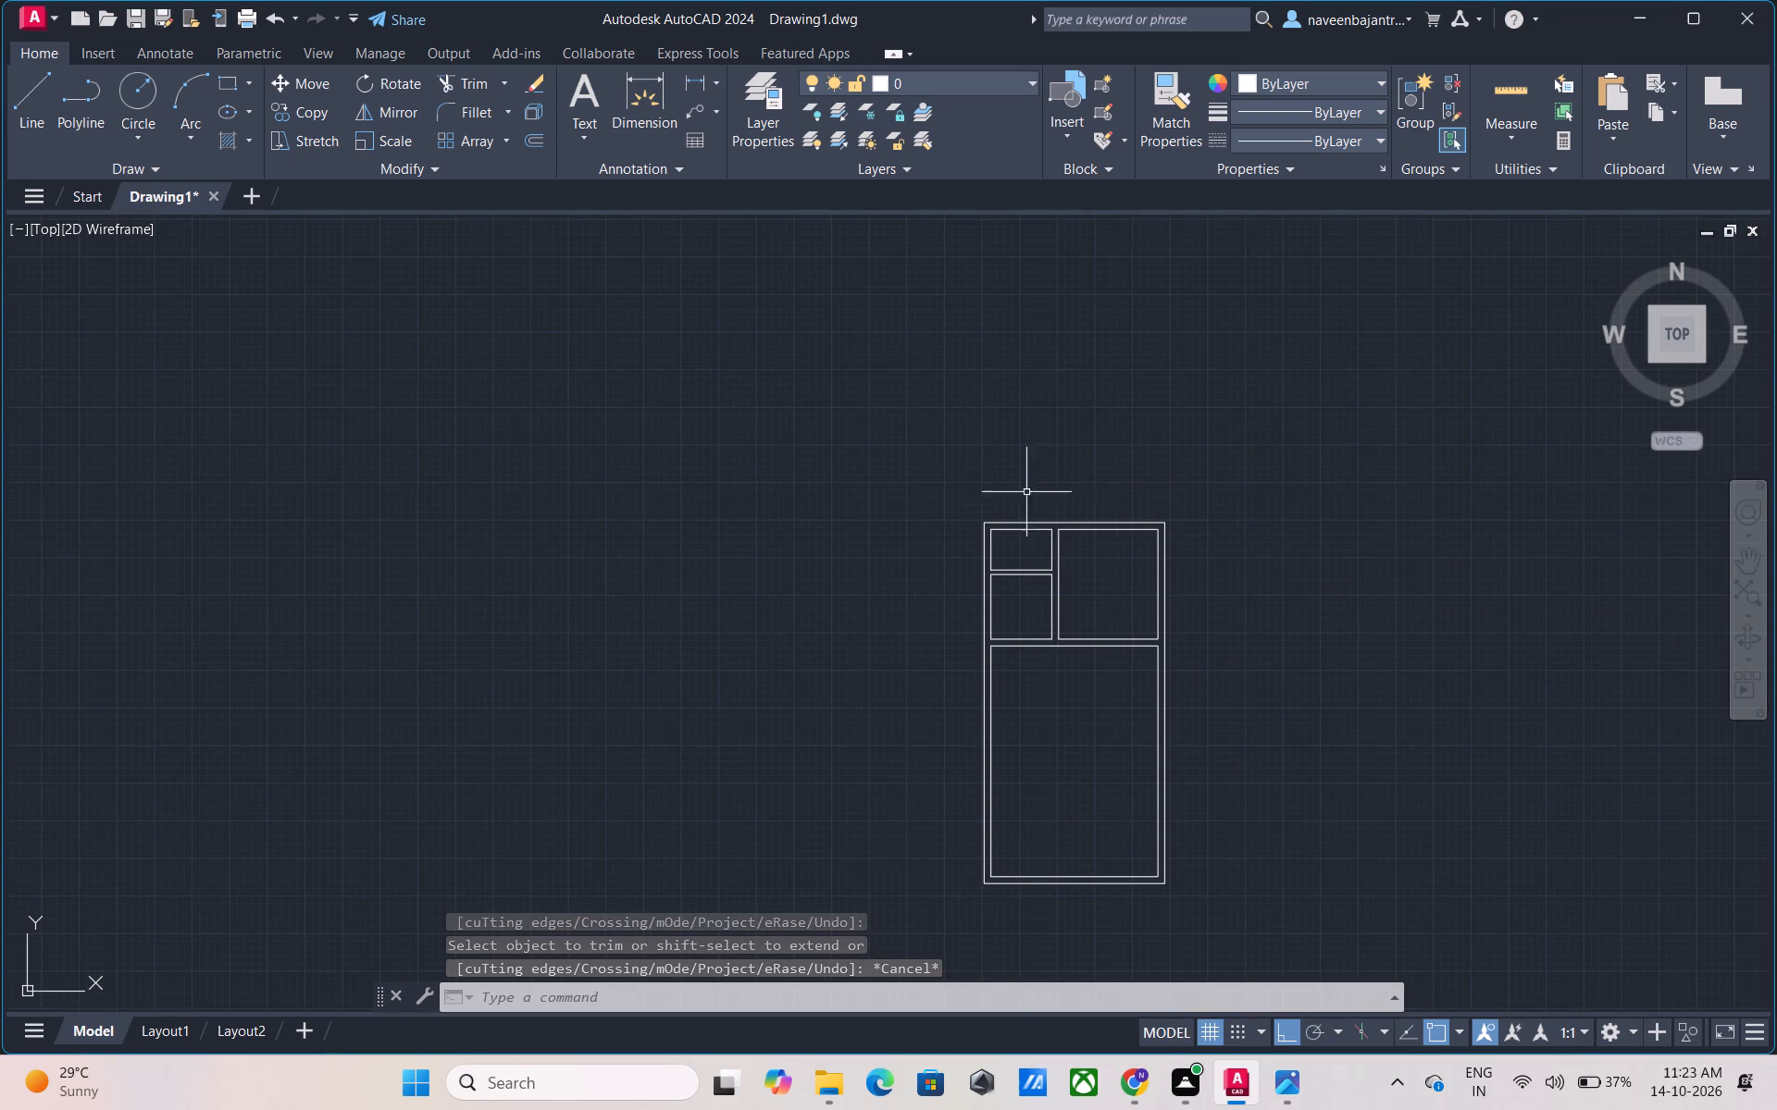
click(665, 95)
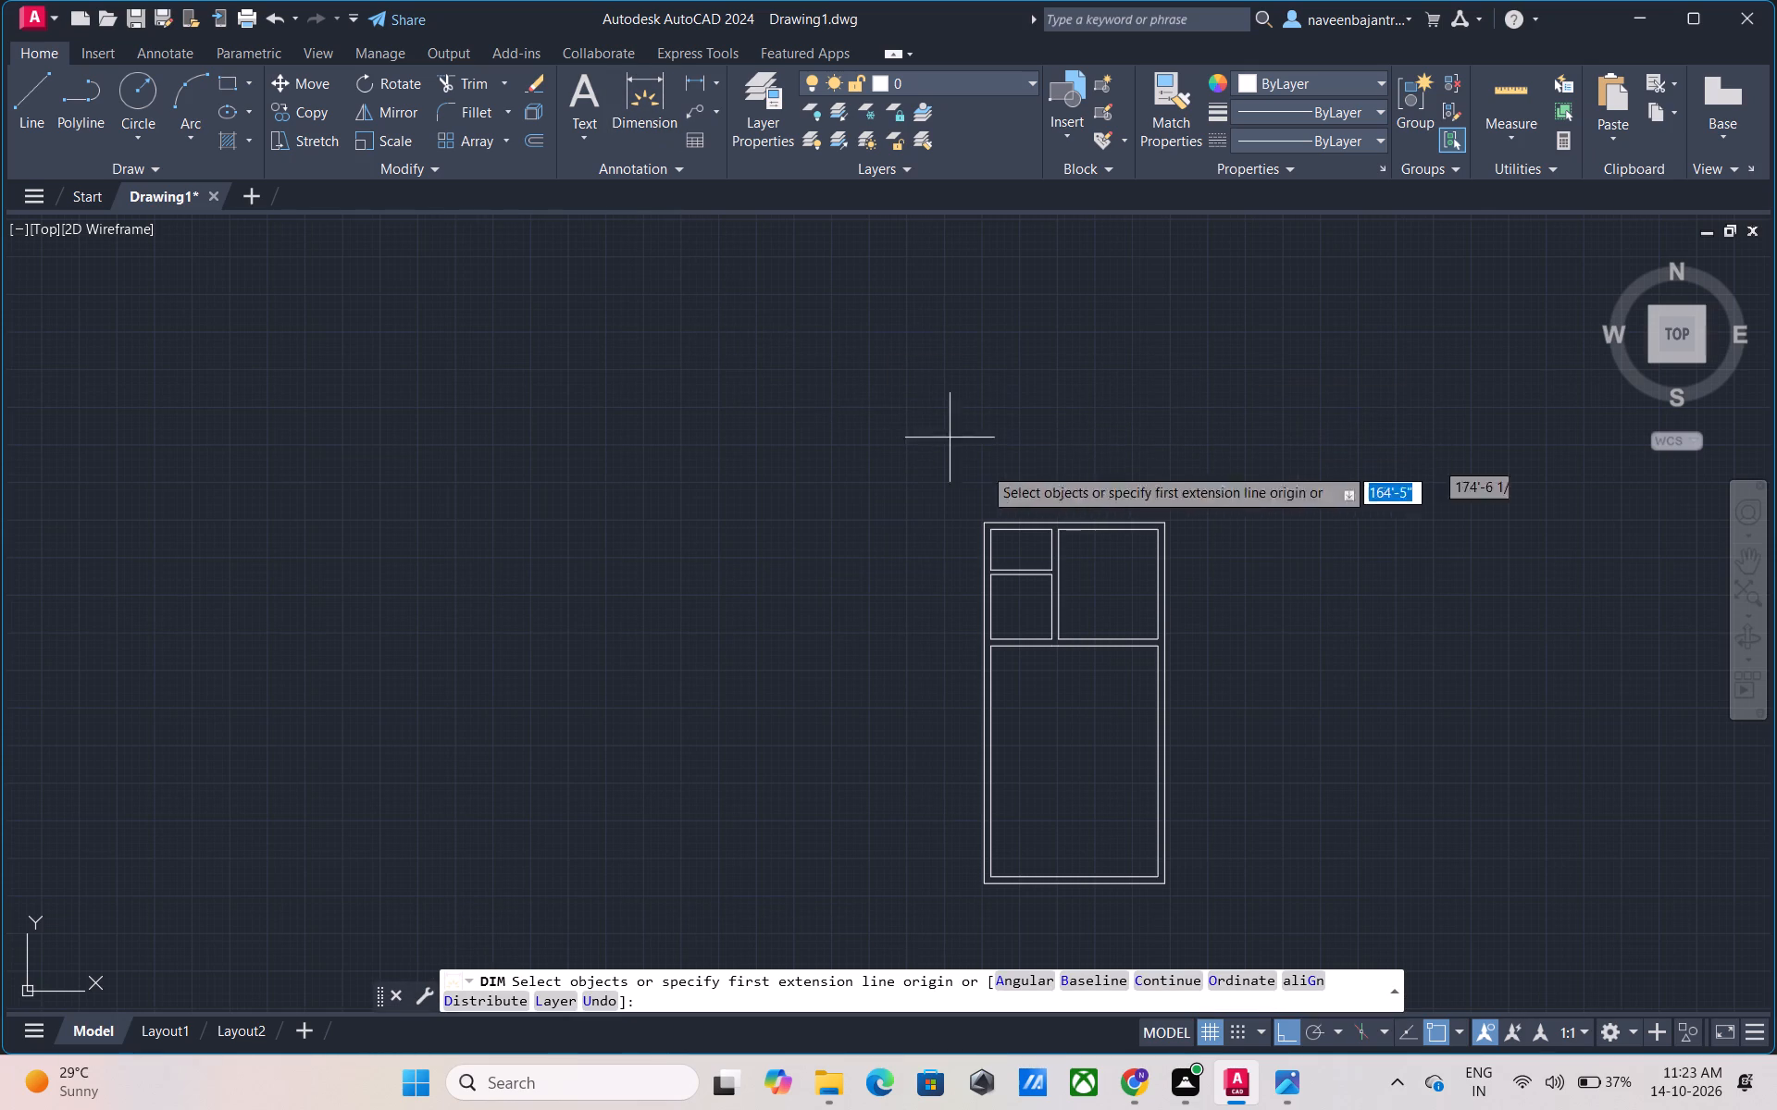
scroll(1112, 540, up, 3)
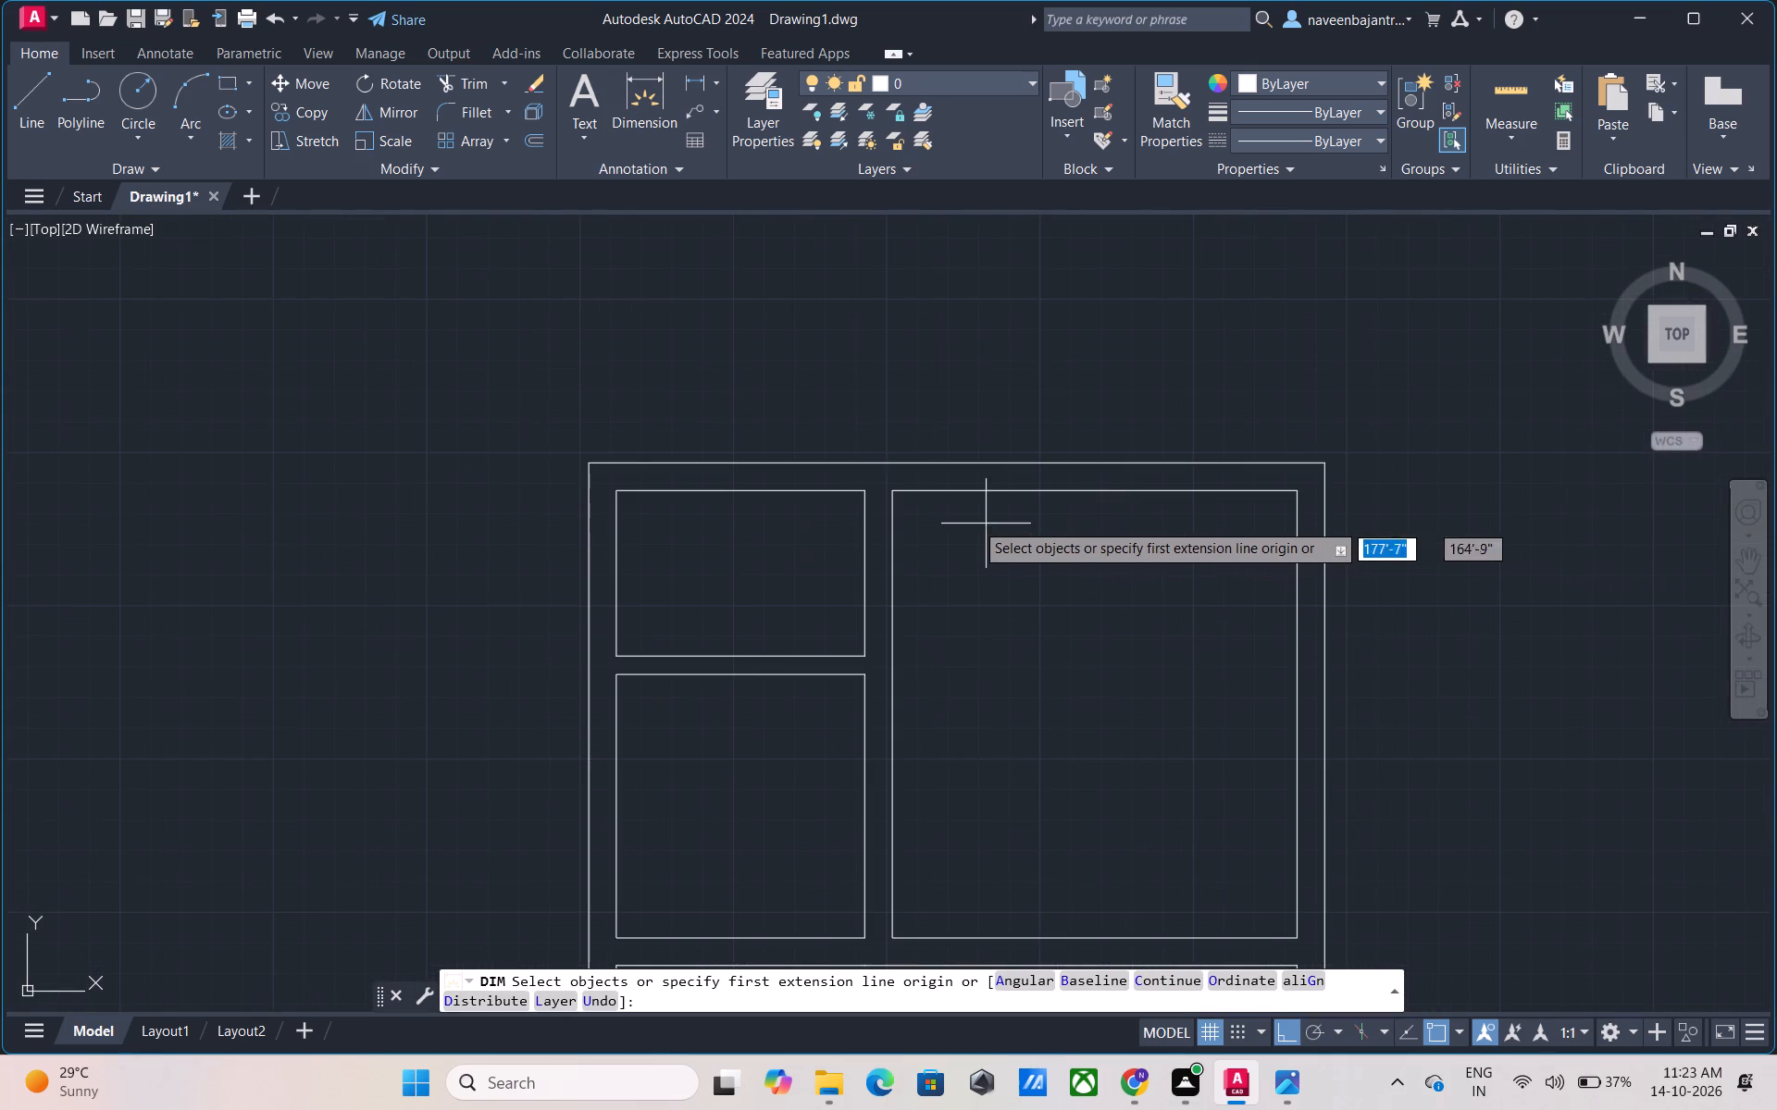
click(896, 494)
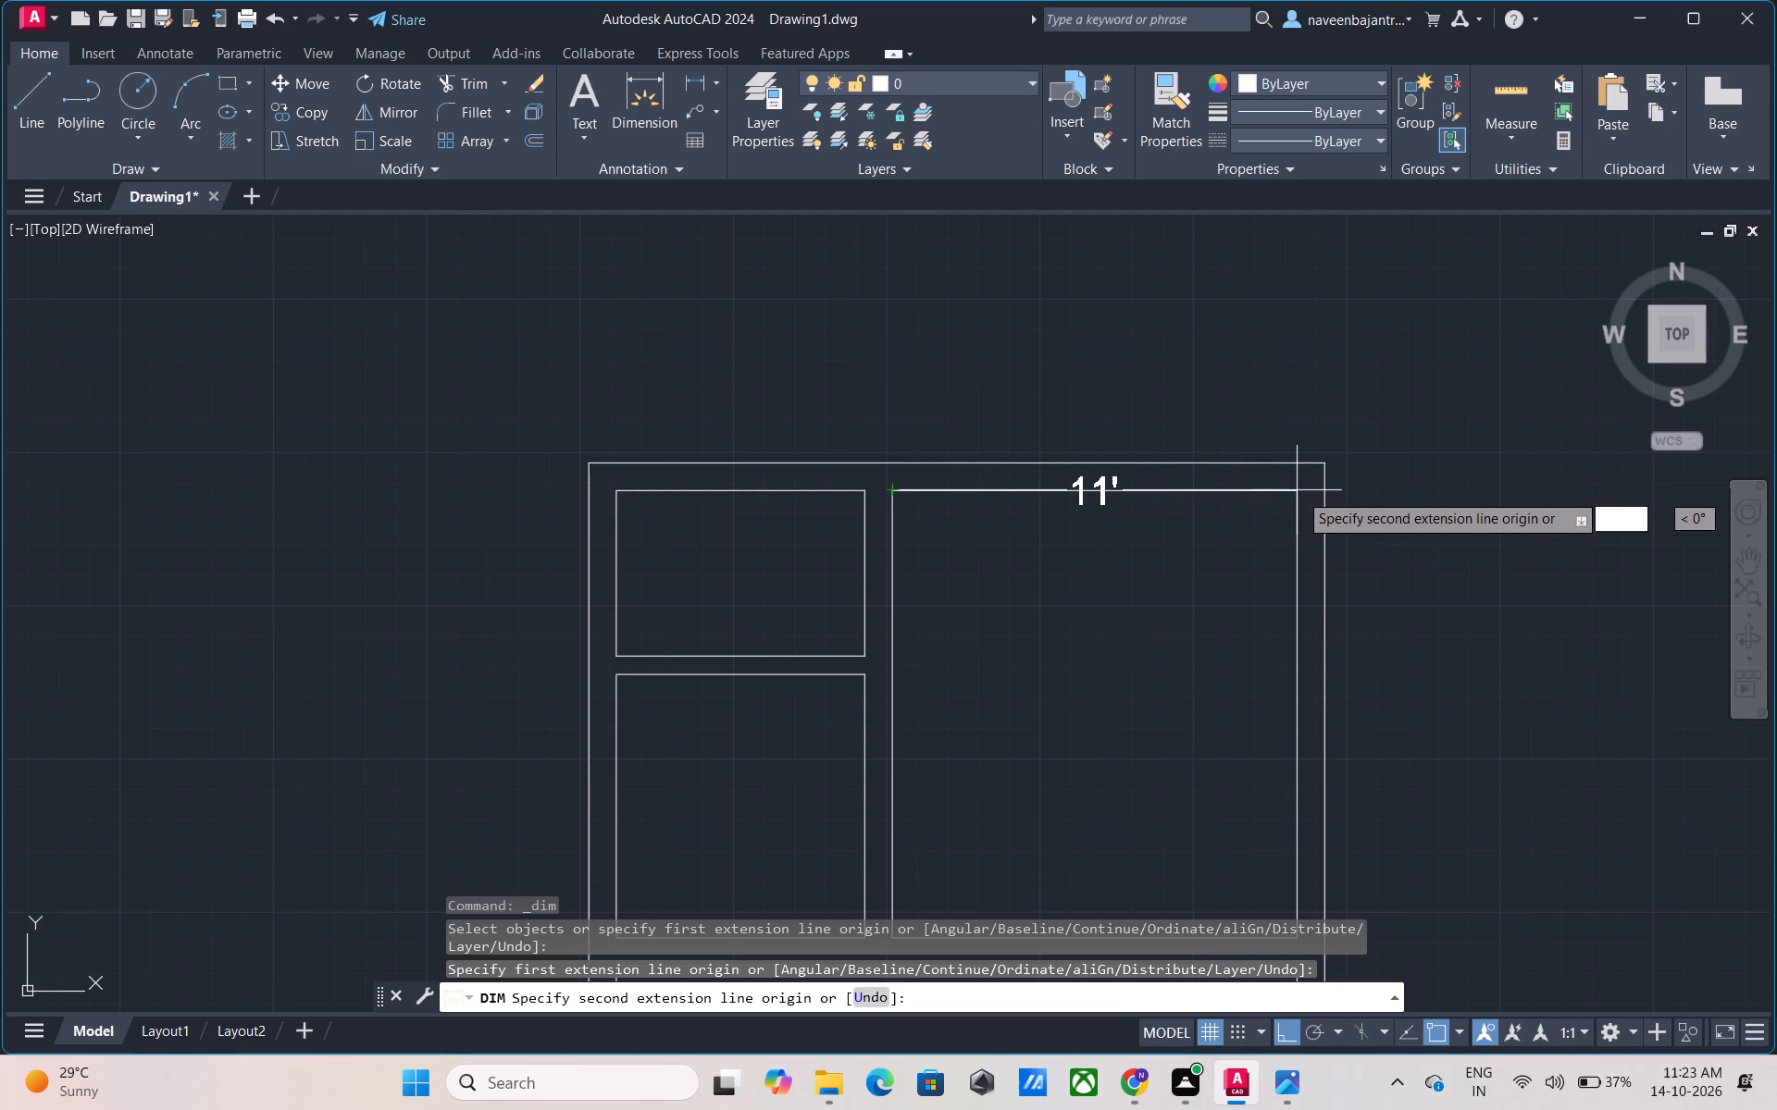
key(Escape)
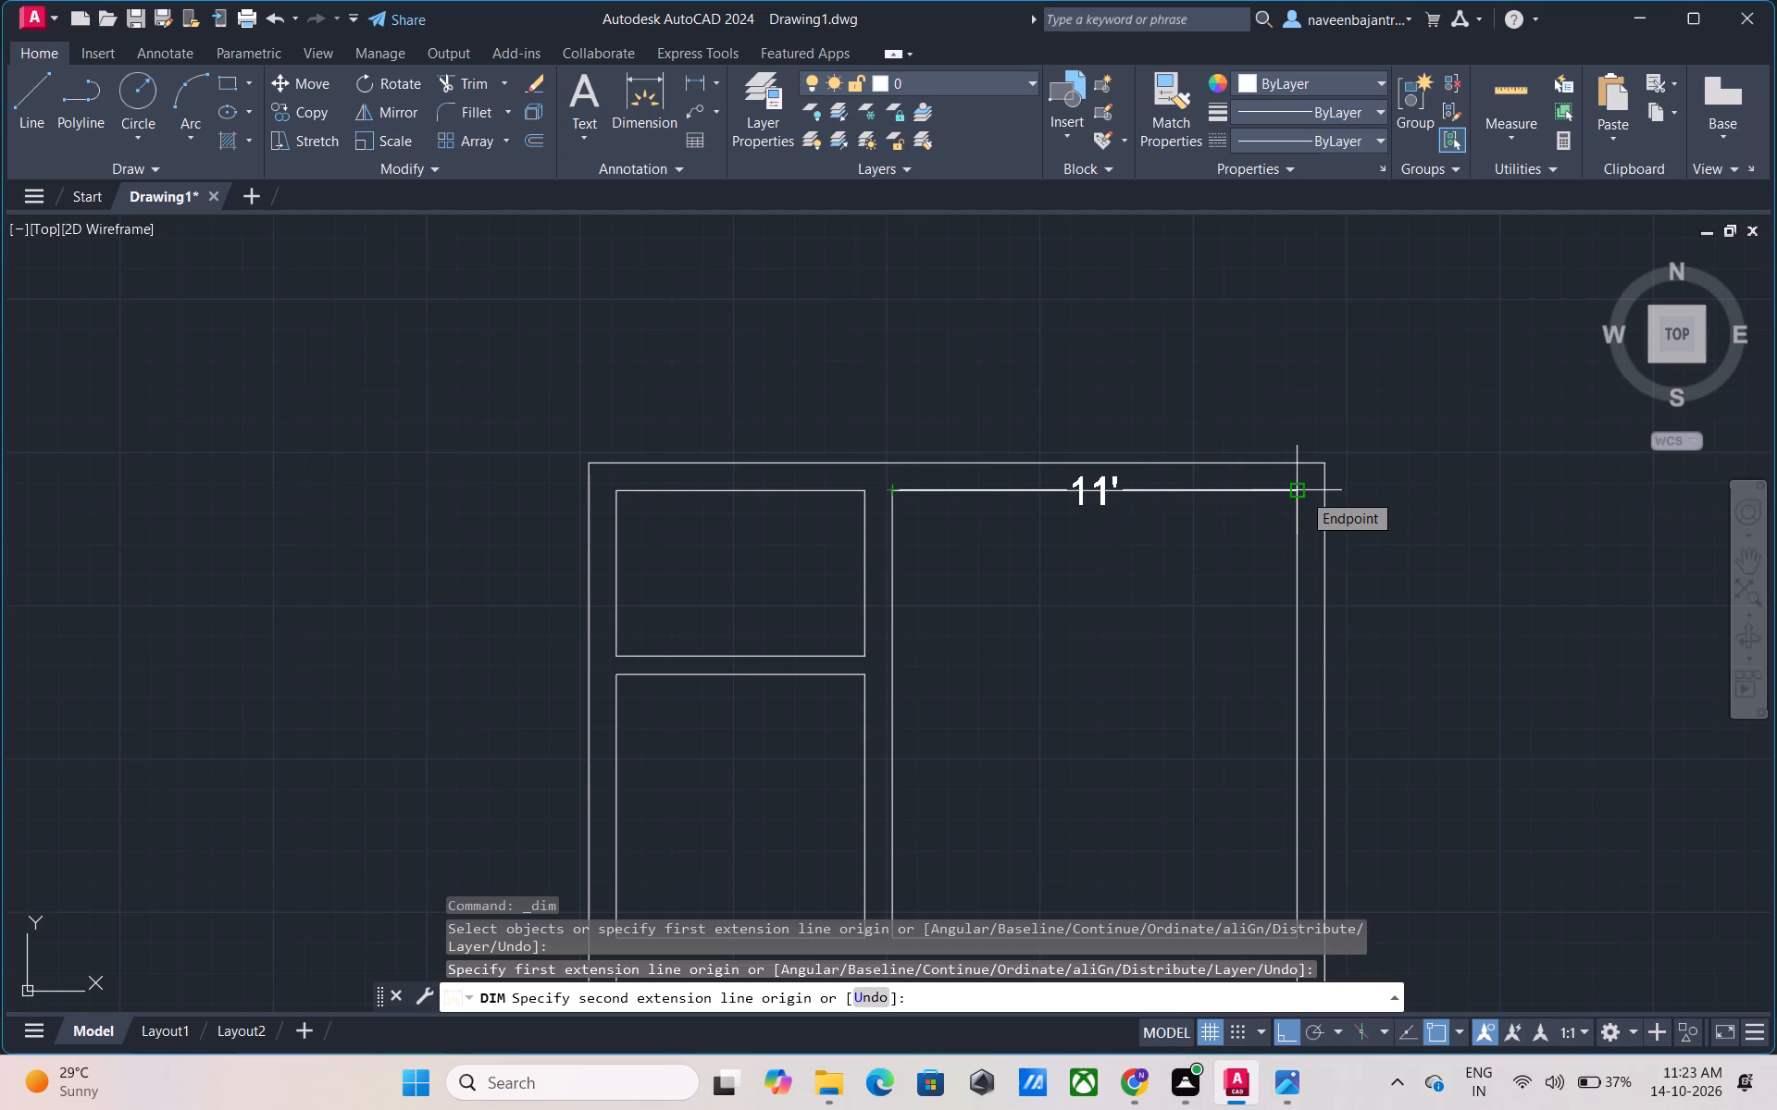
middle_drag(1244, 598, 1147, 437)
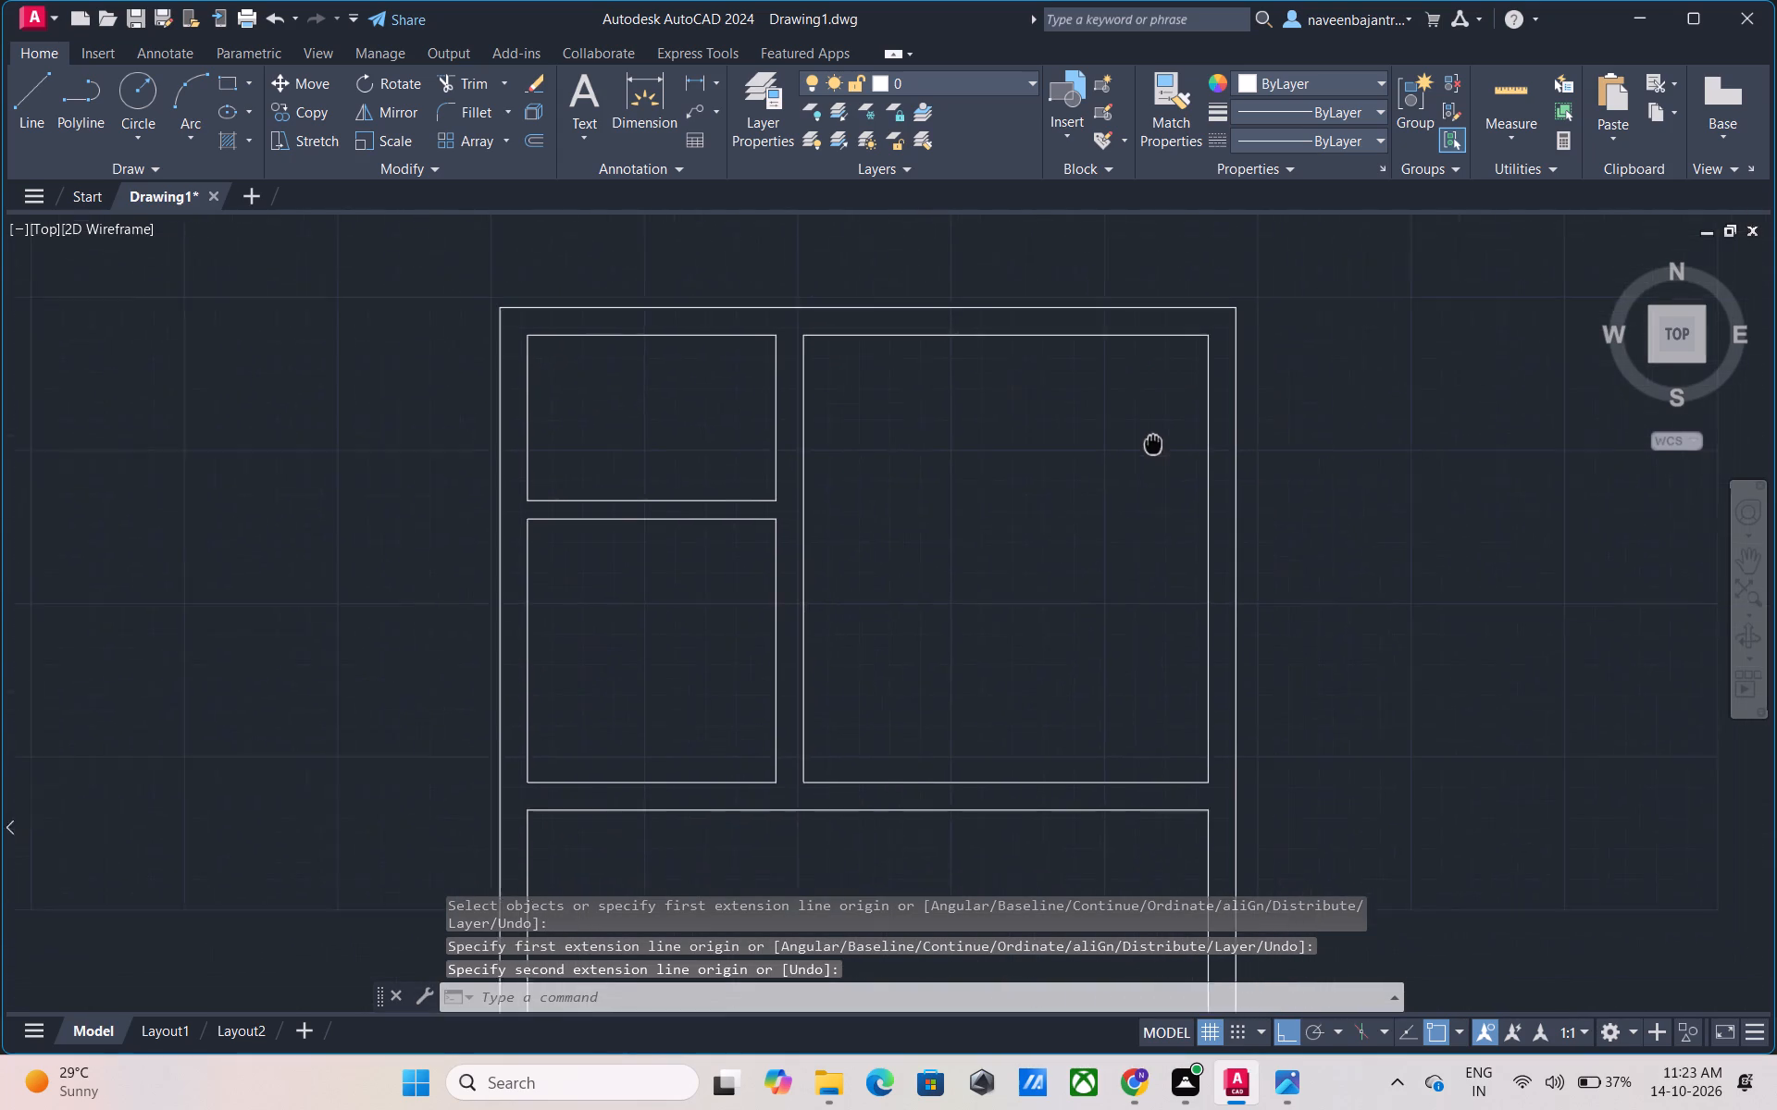
middle_drag(1147, 437, 1062, 404)
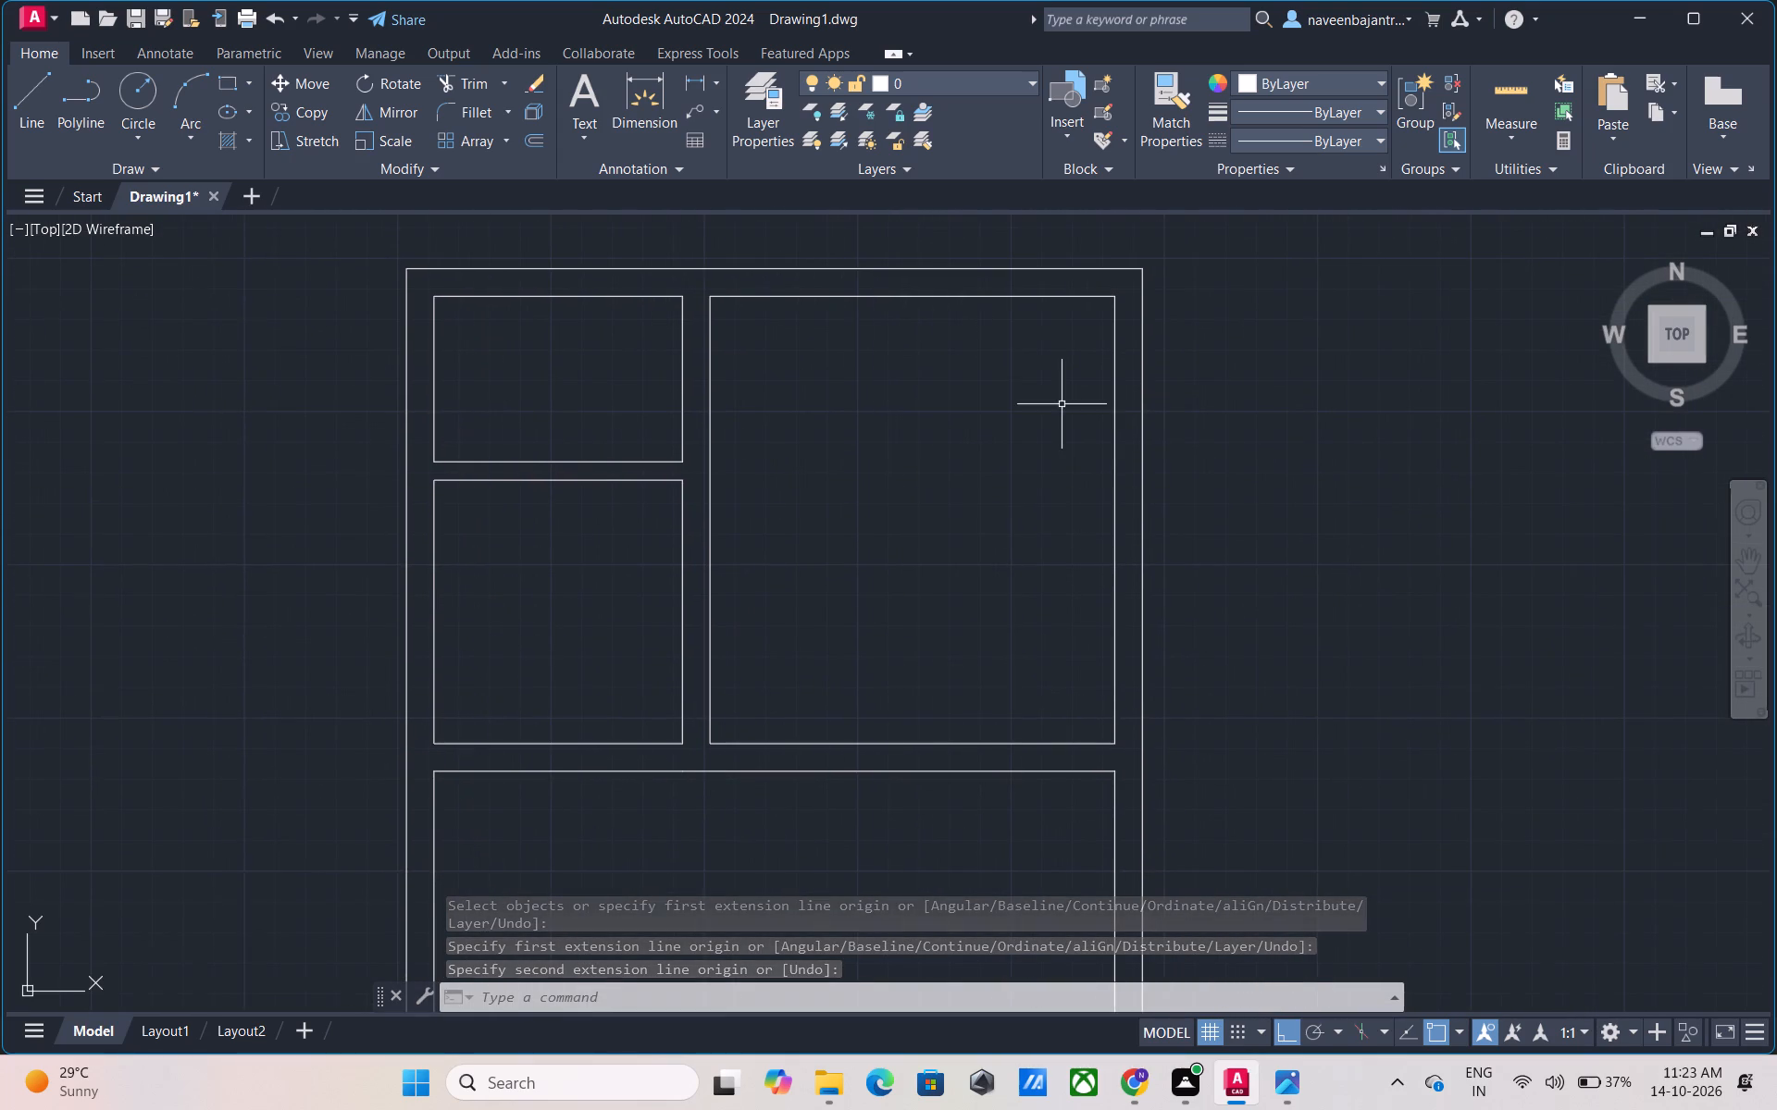
Check the inner height of the upper right room with a temporary dimension along its left wall.
click(653, 95)
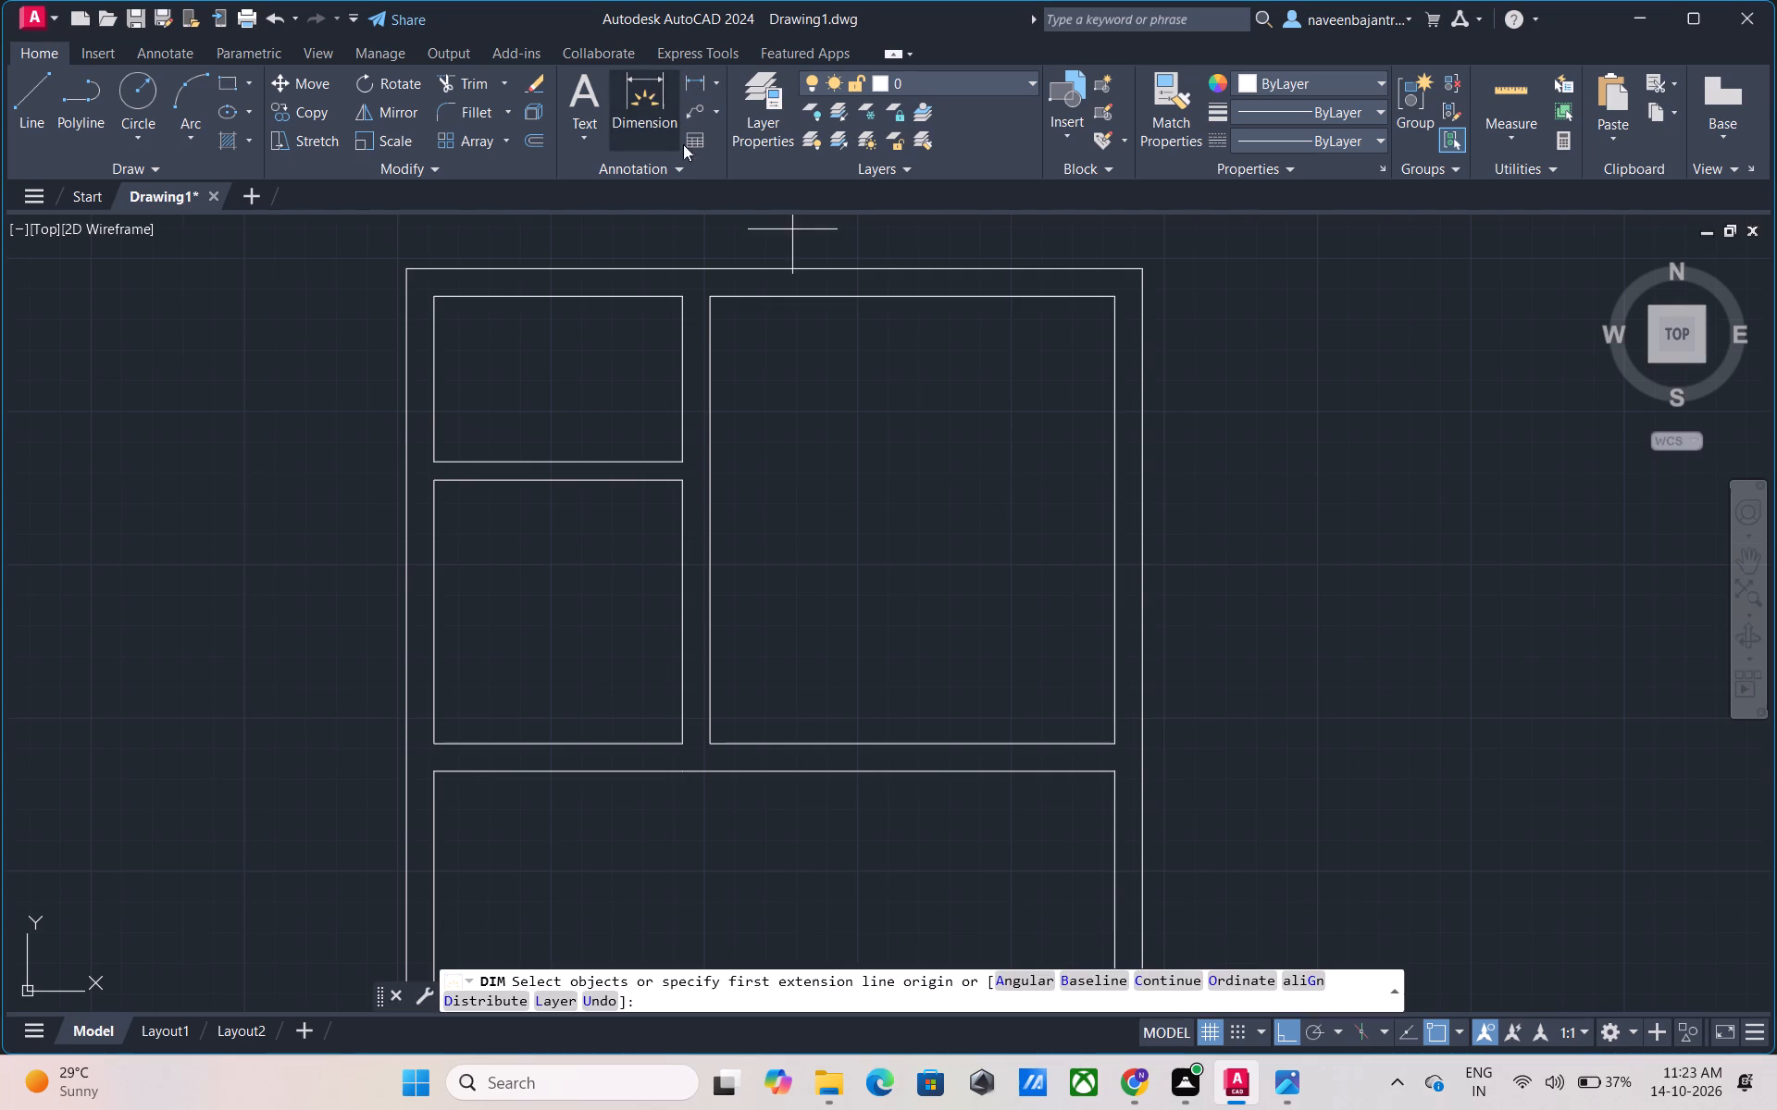
click(705, 297)
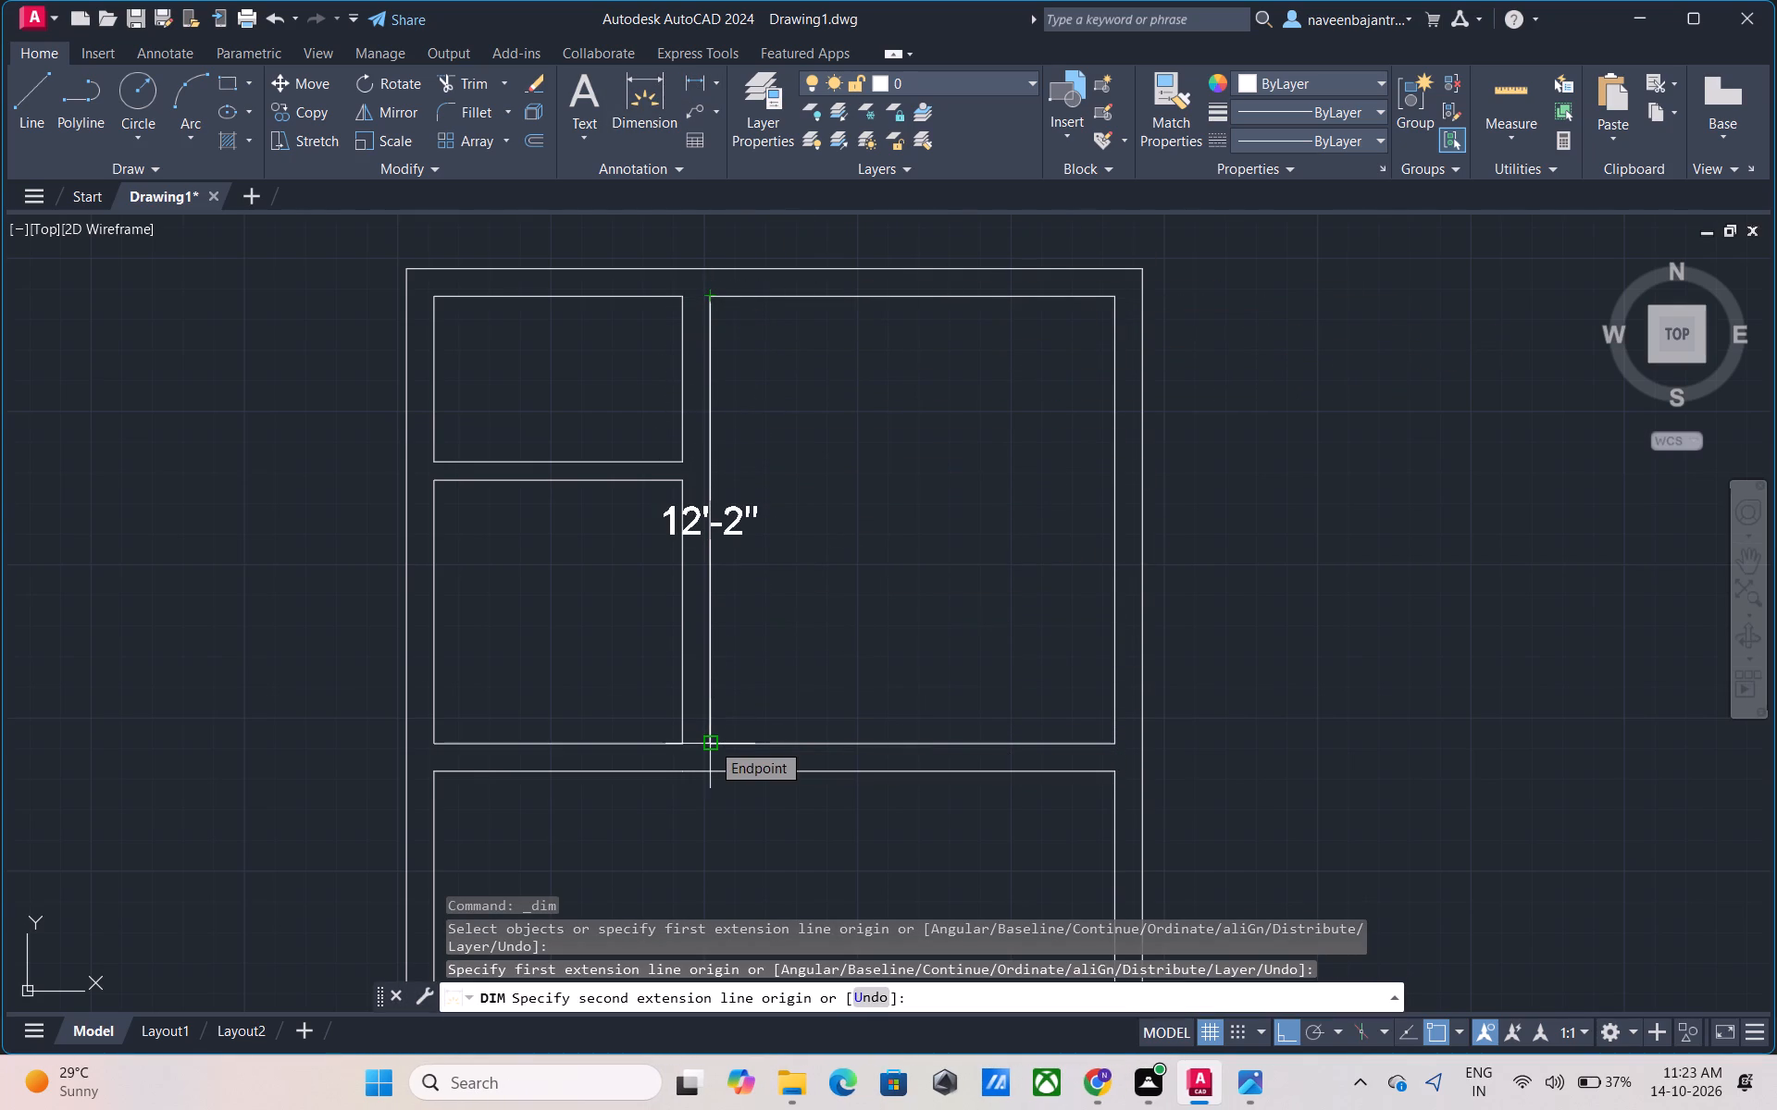
scroll(711, 742, up, 3)
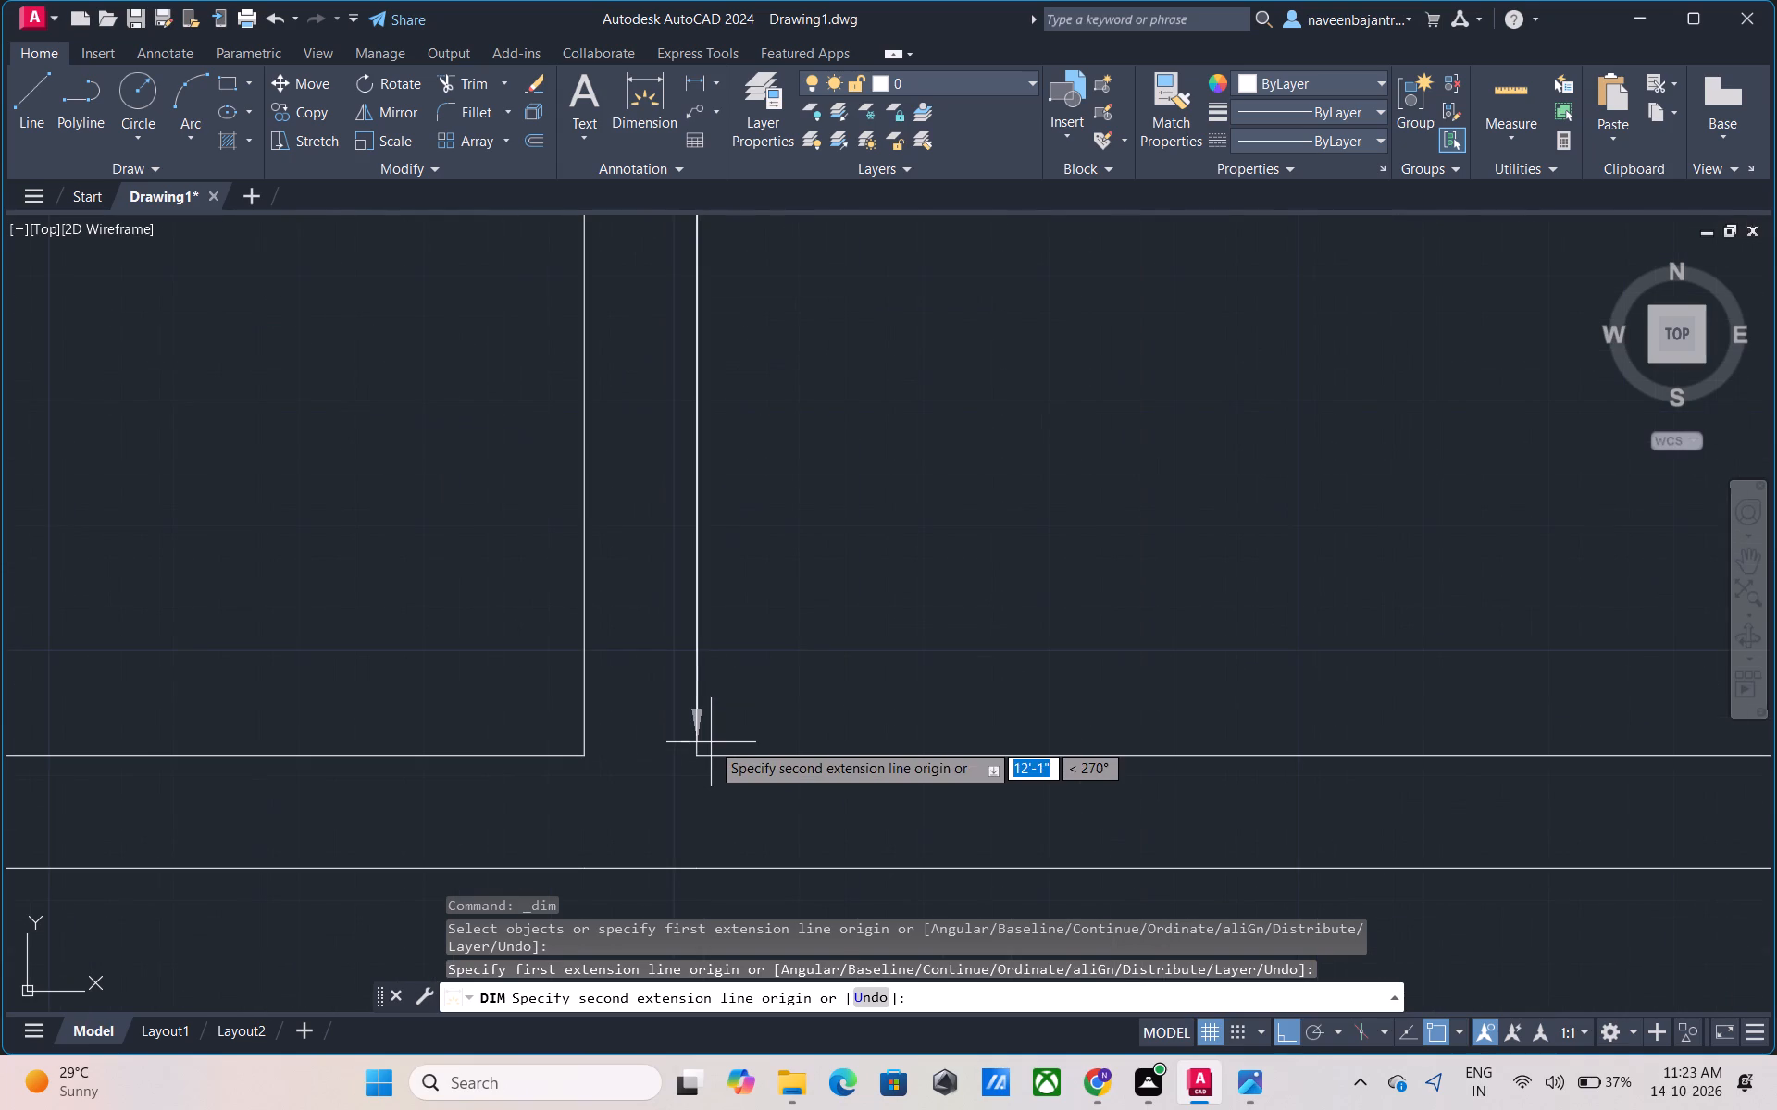
scroll(702, 753, down, 3)
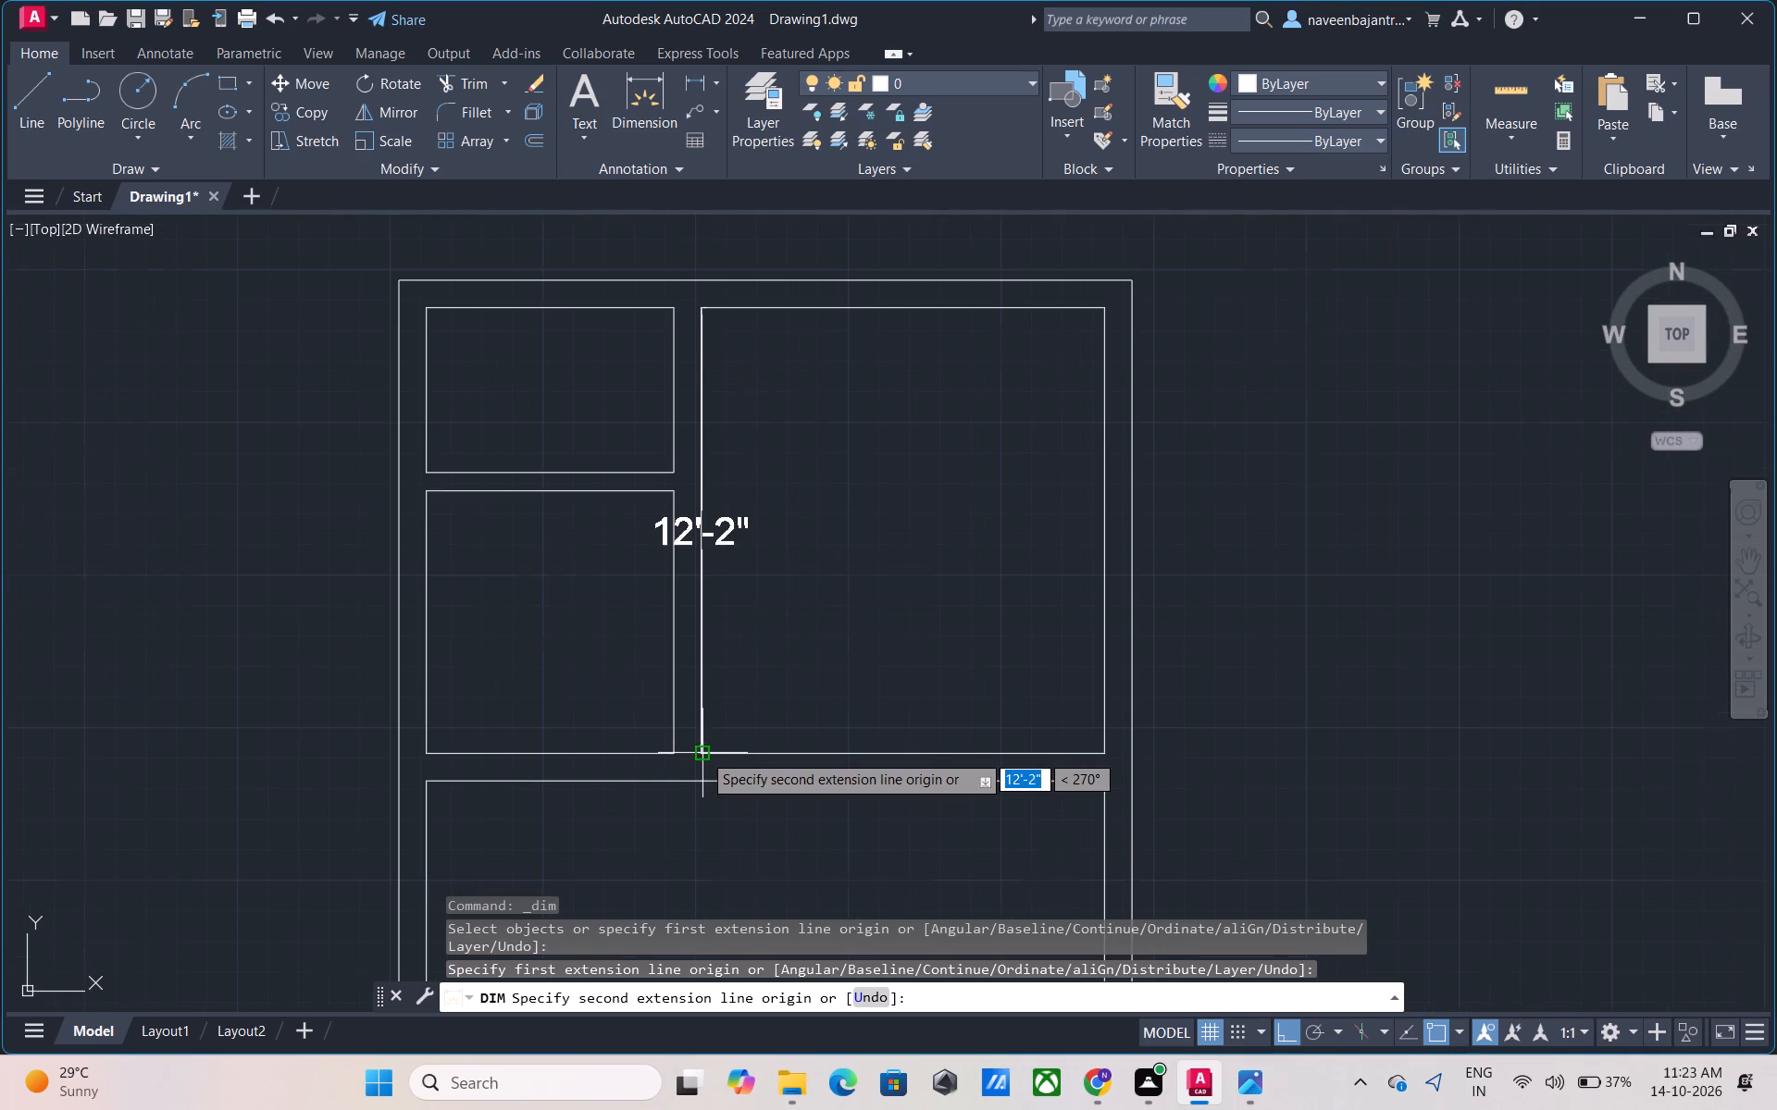
key(Escape)
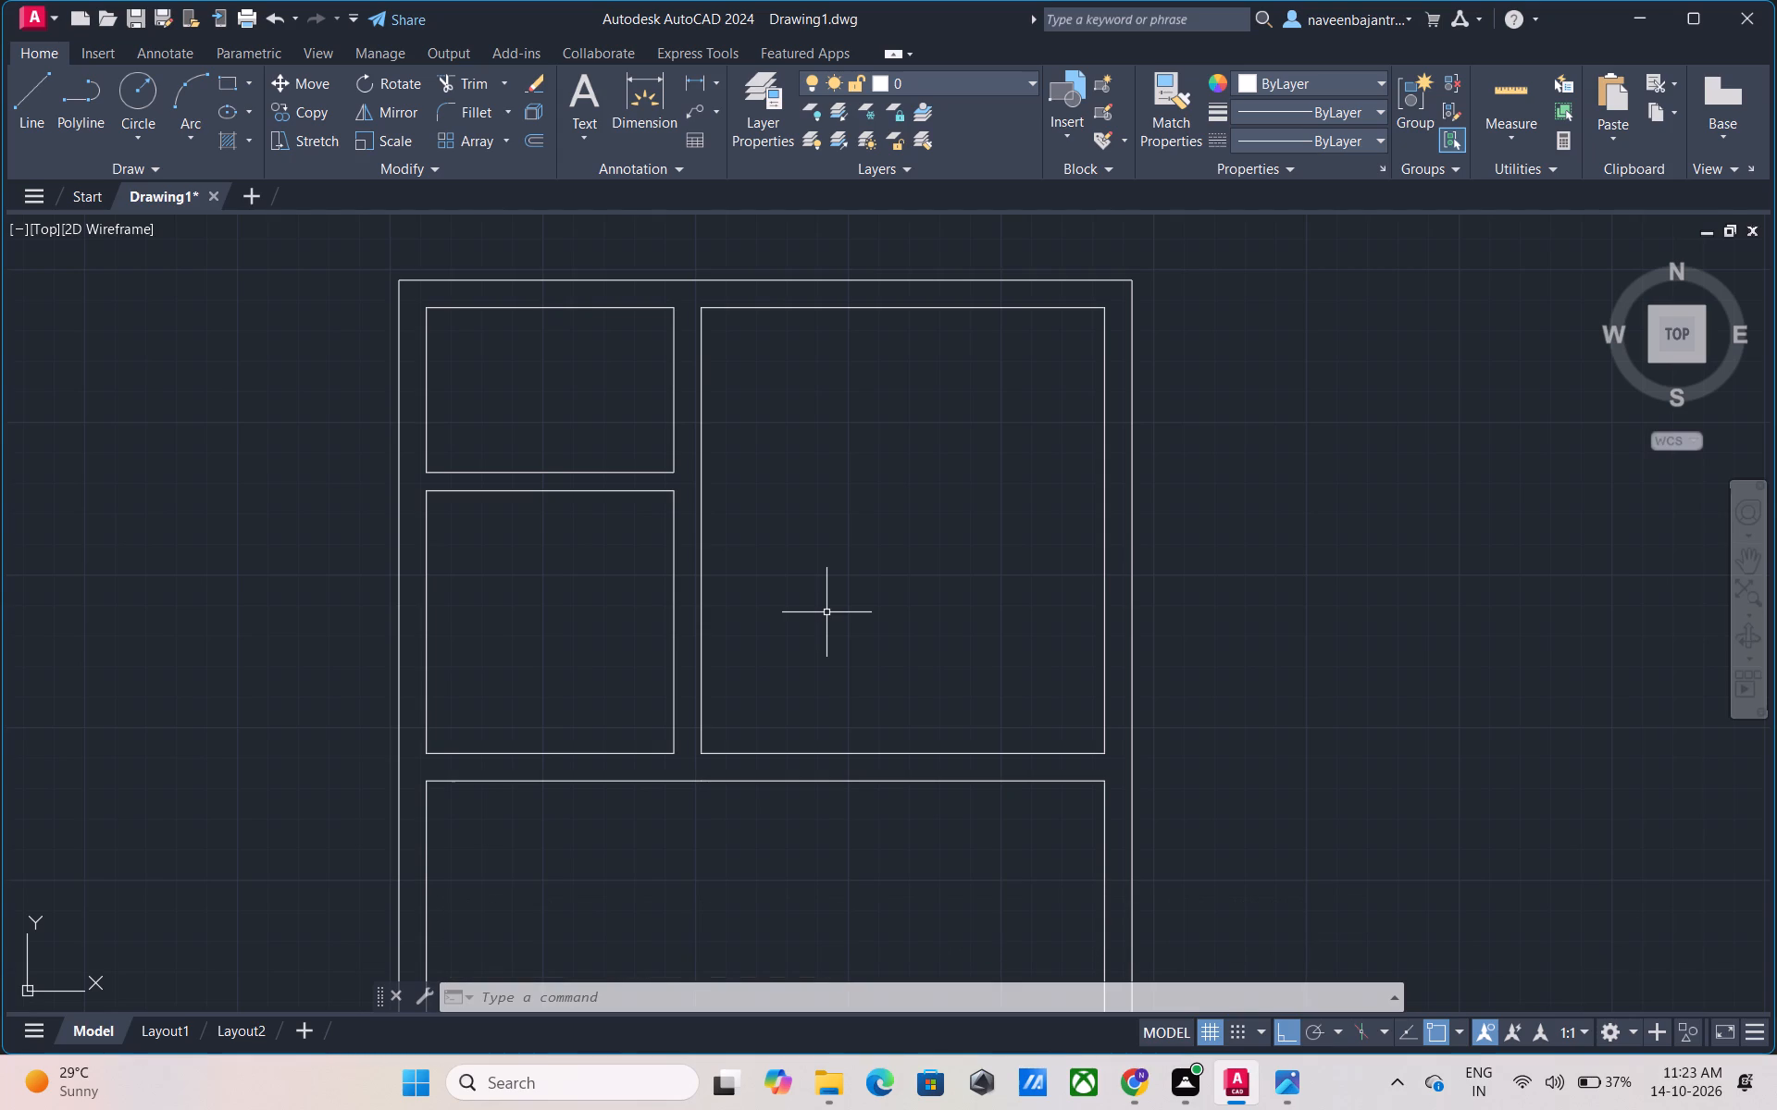
Offset the right exterior wall's inner line 6'8" west into the large lower room.
scroll(826, 612, down, 1)
middle_drag(826, 612, 859, 546)
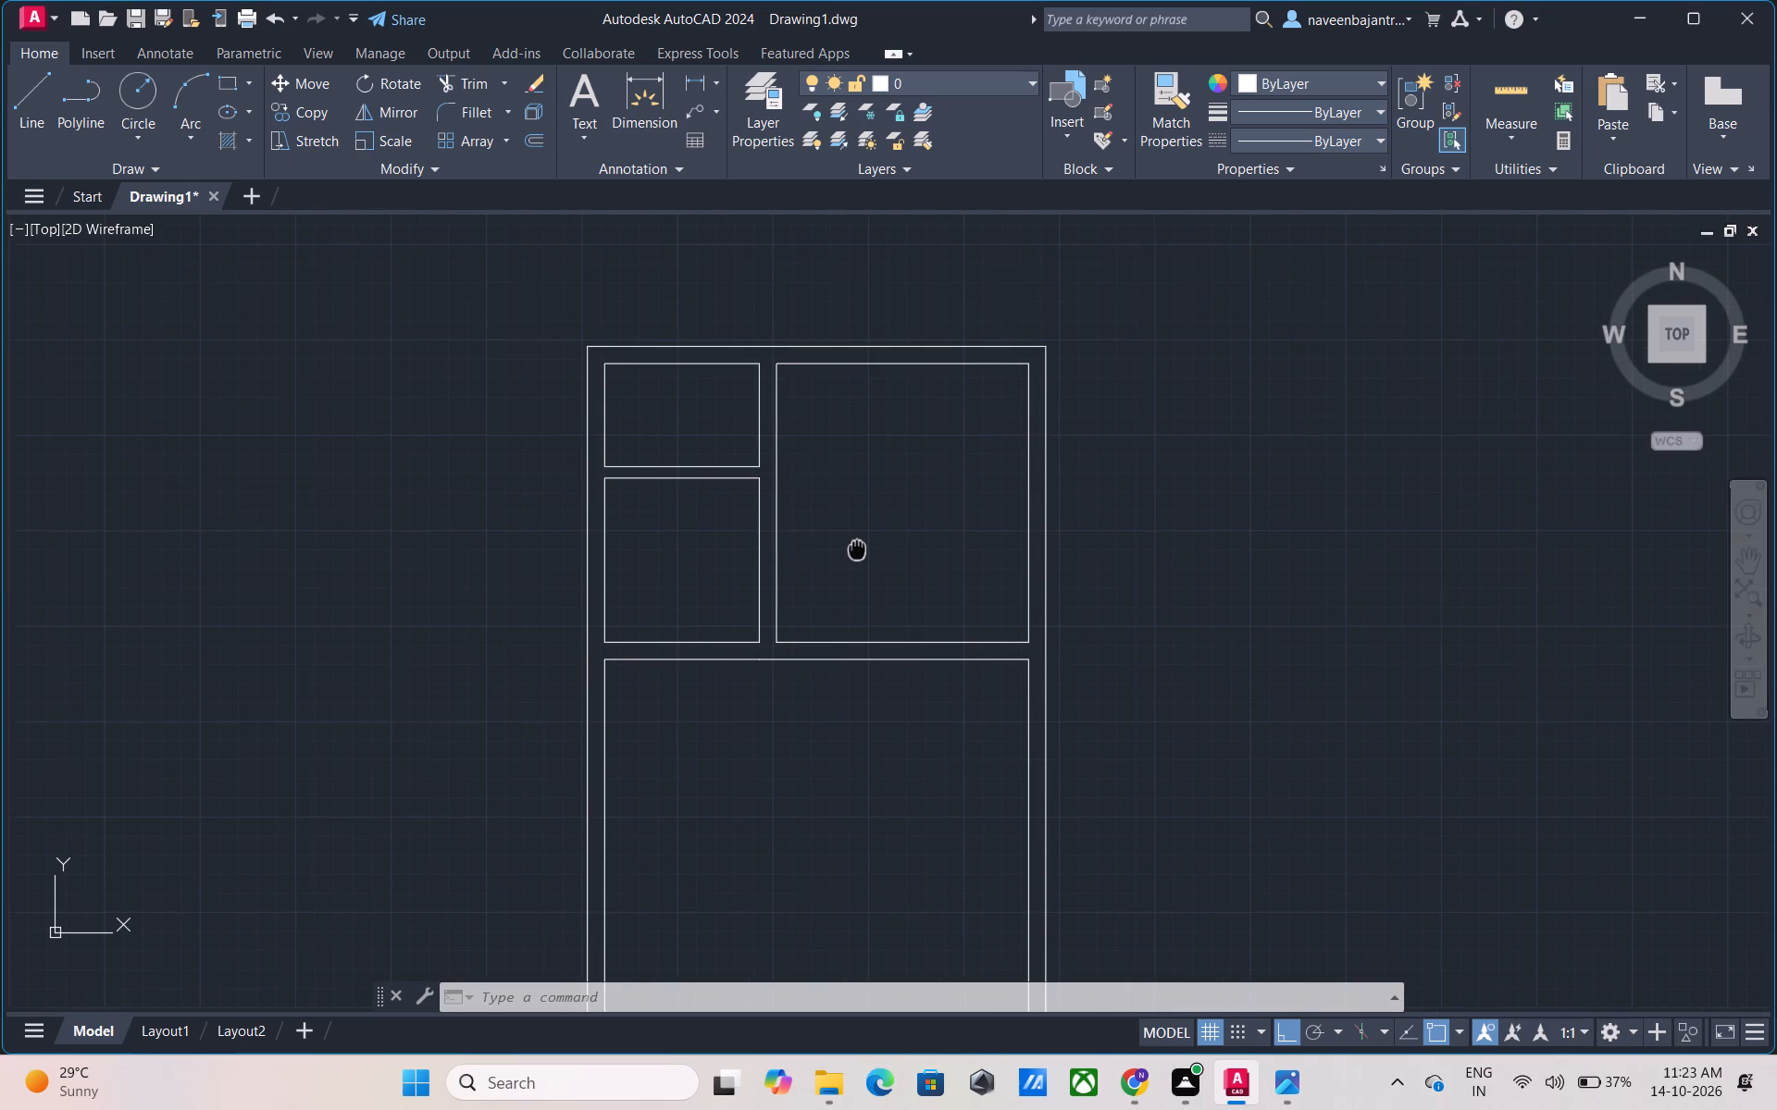
middle_drag(859, 546, 867, 524)
middle_drag(947, 740, 945, 703)
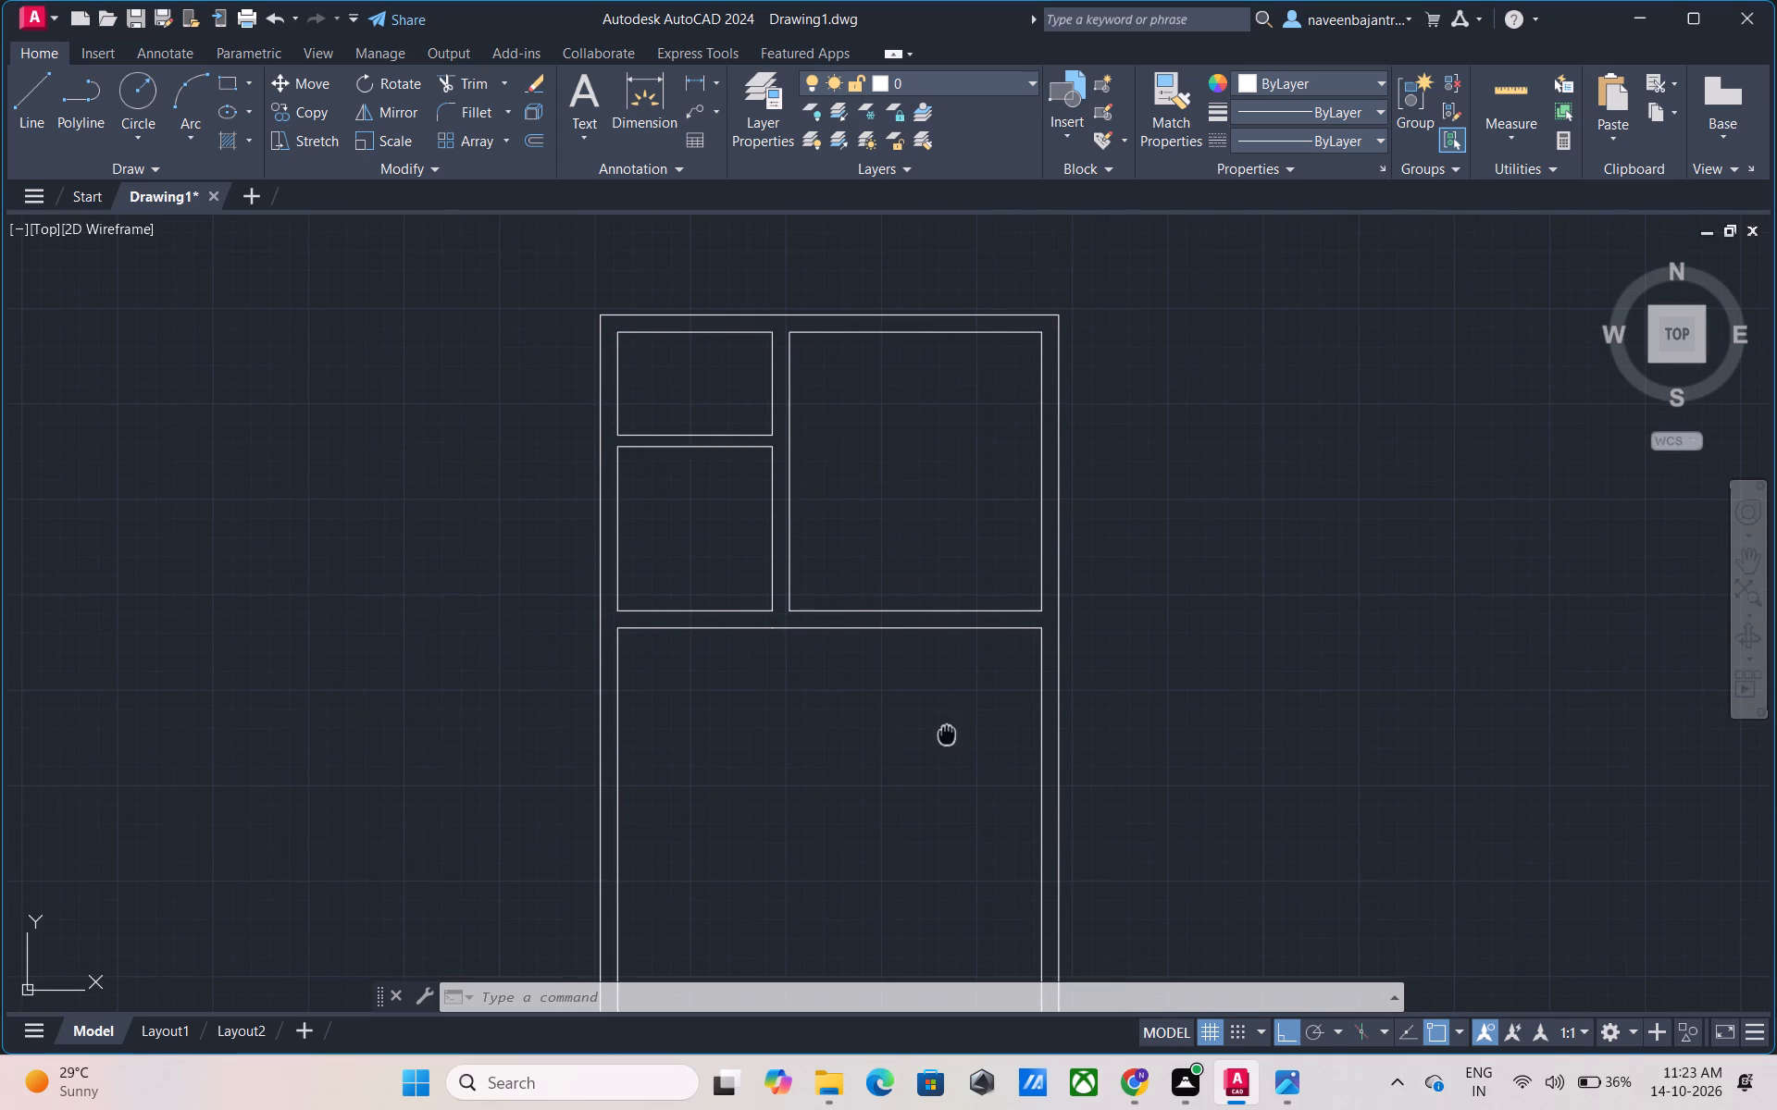
middle_drag(945, 703, 950, 602)
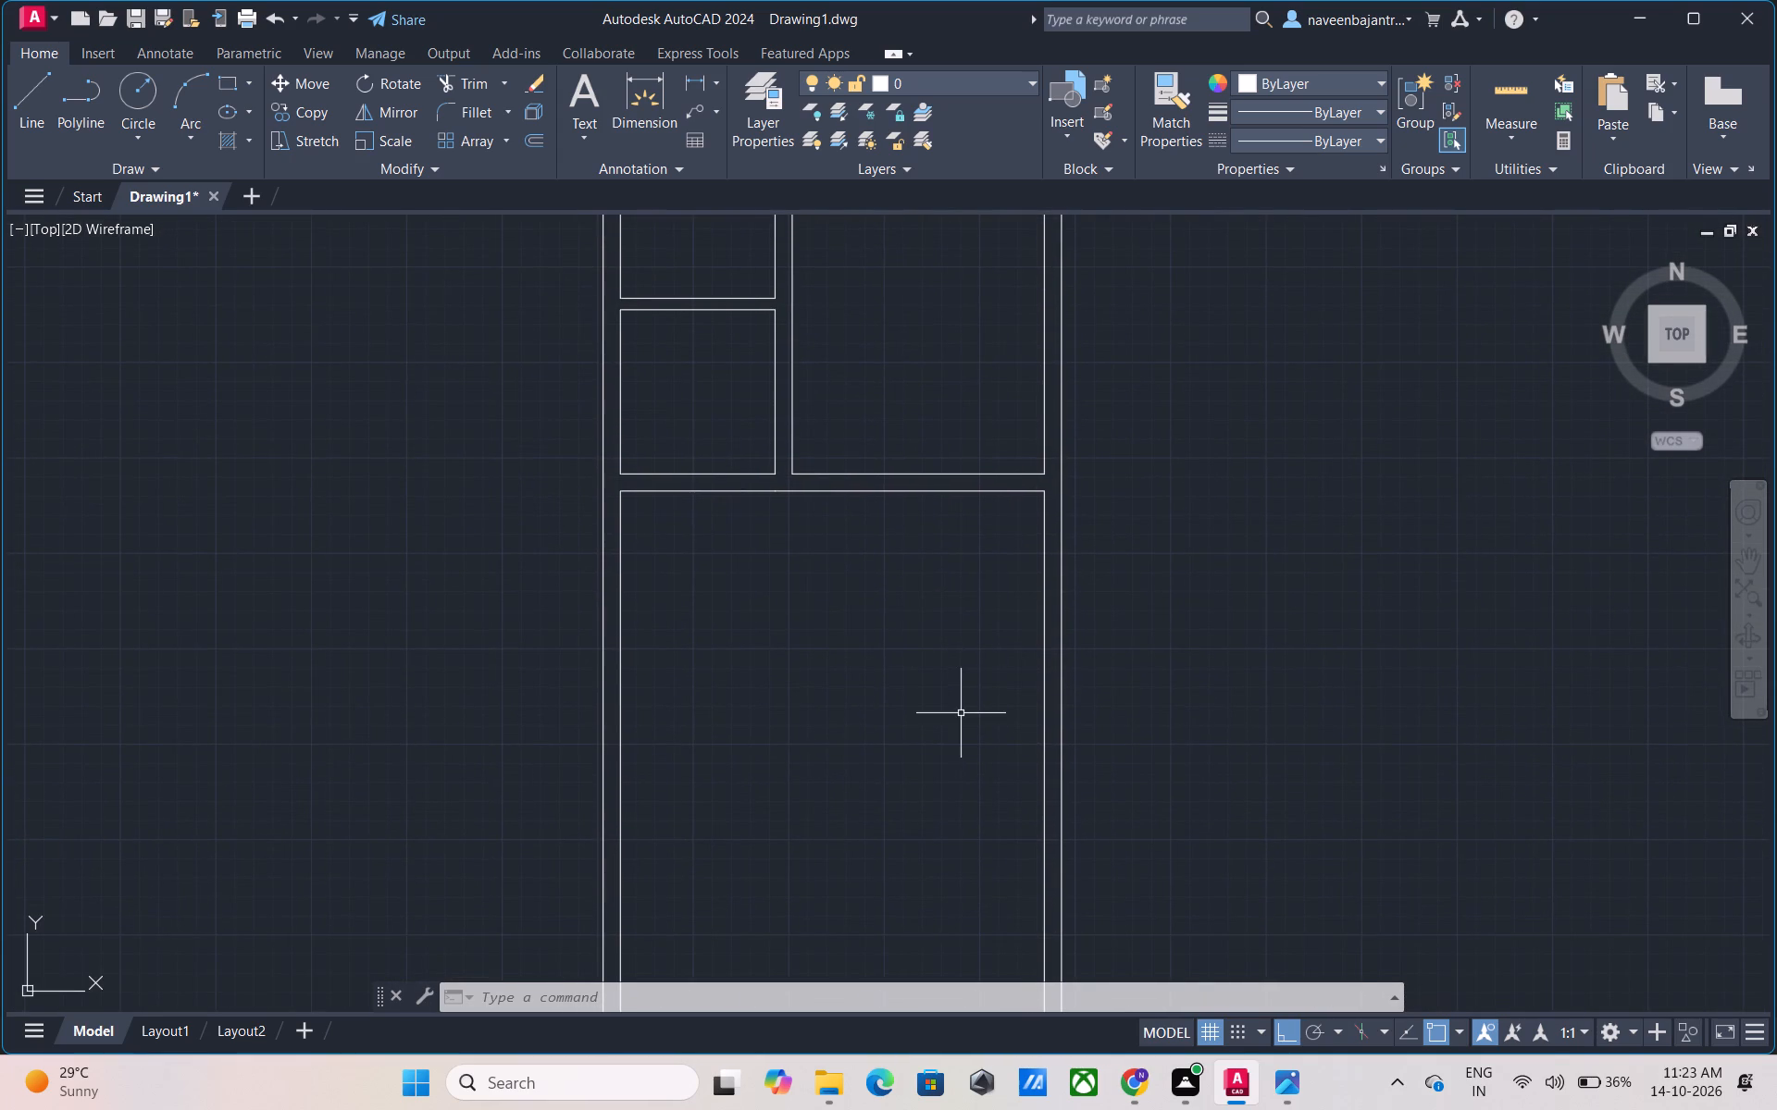
middle_drag(961, 713, 961, 647)
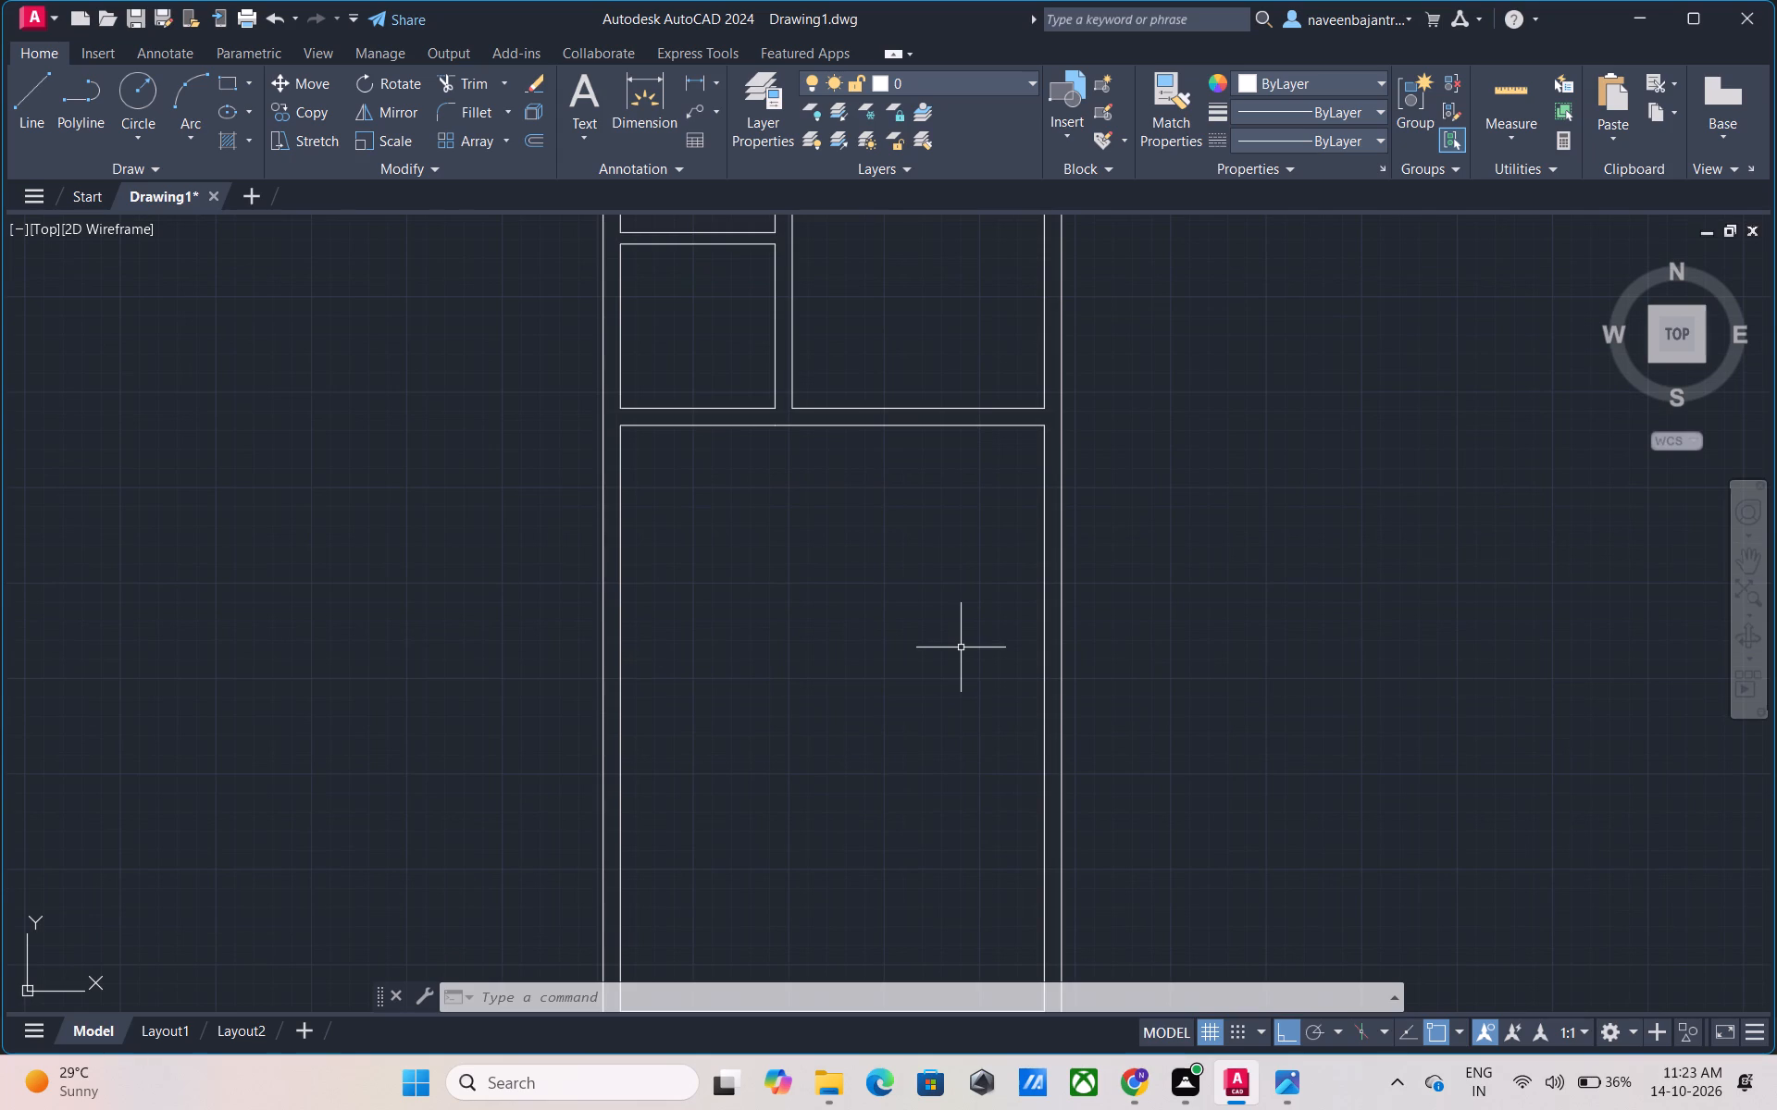
key(Escape)
text(O)
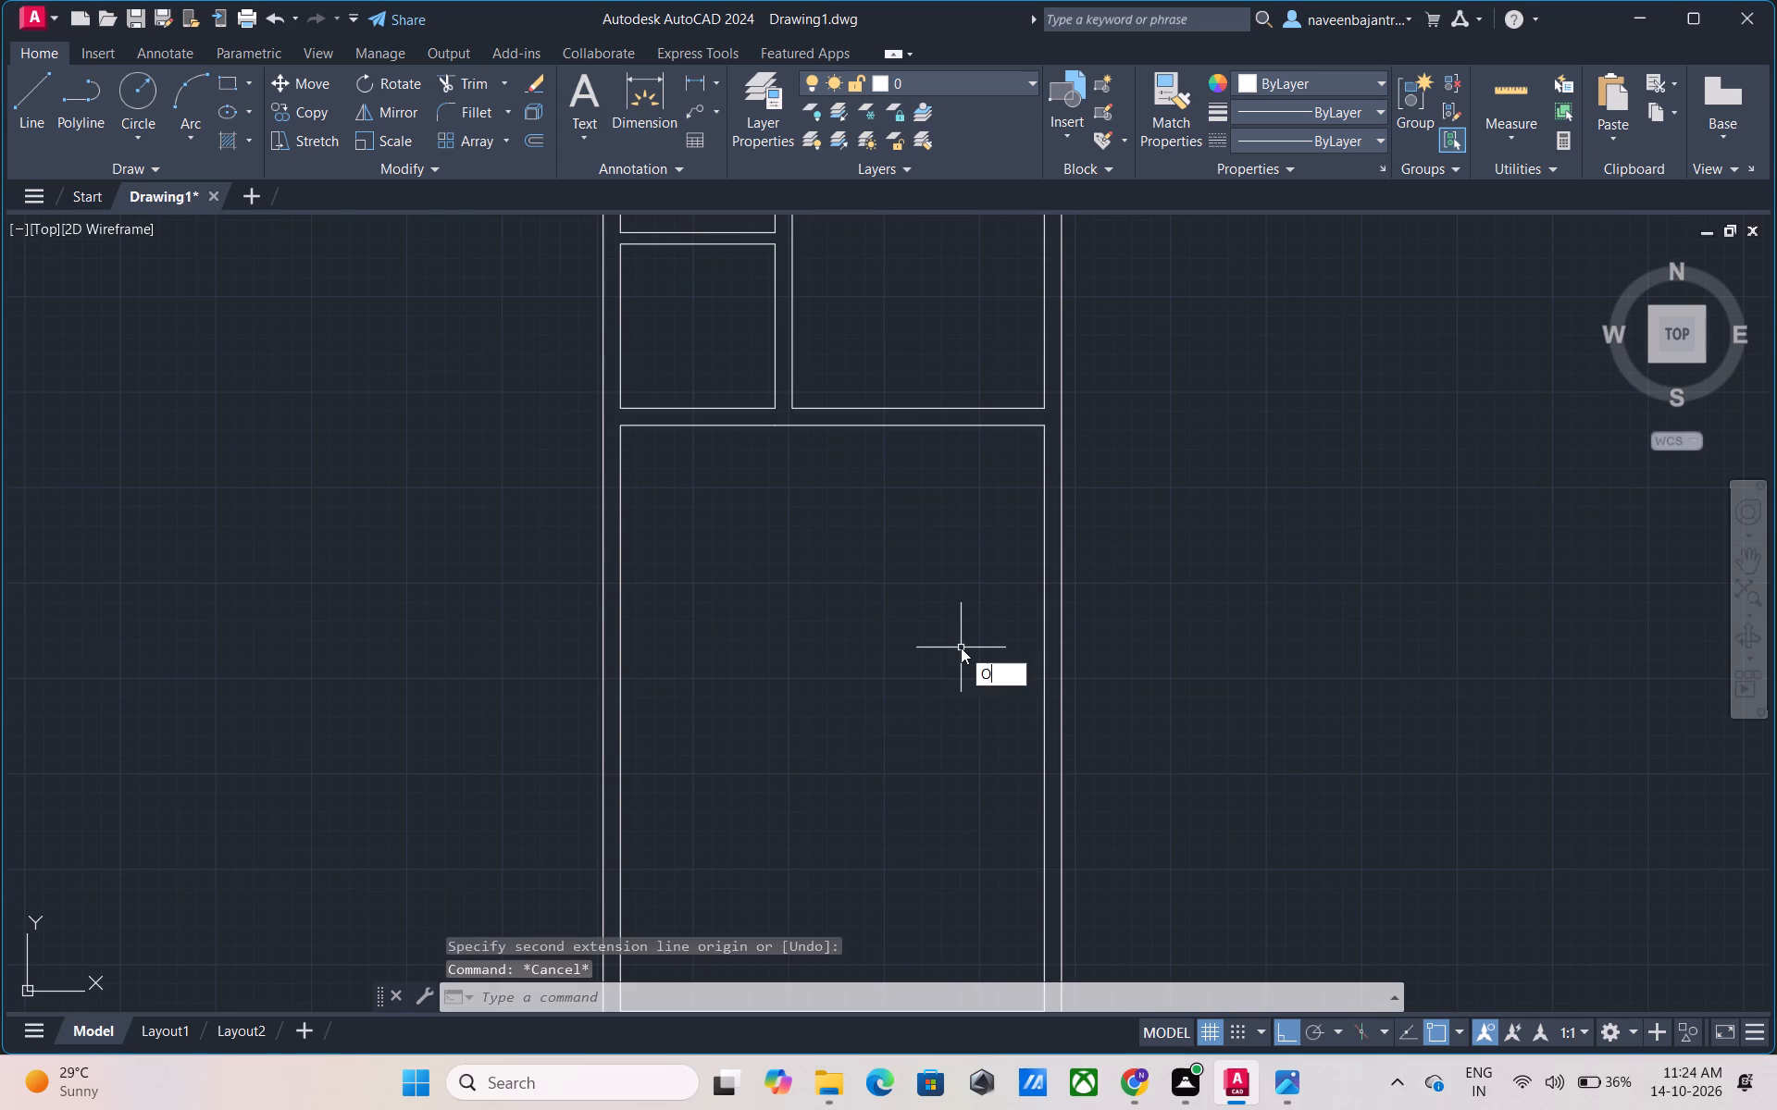
key(space)
text(6')
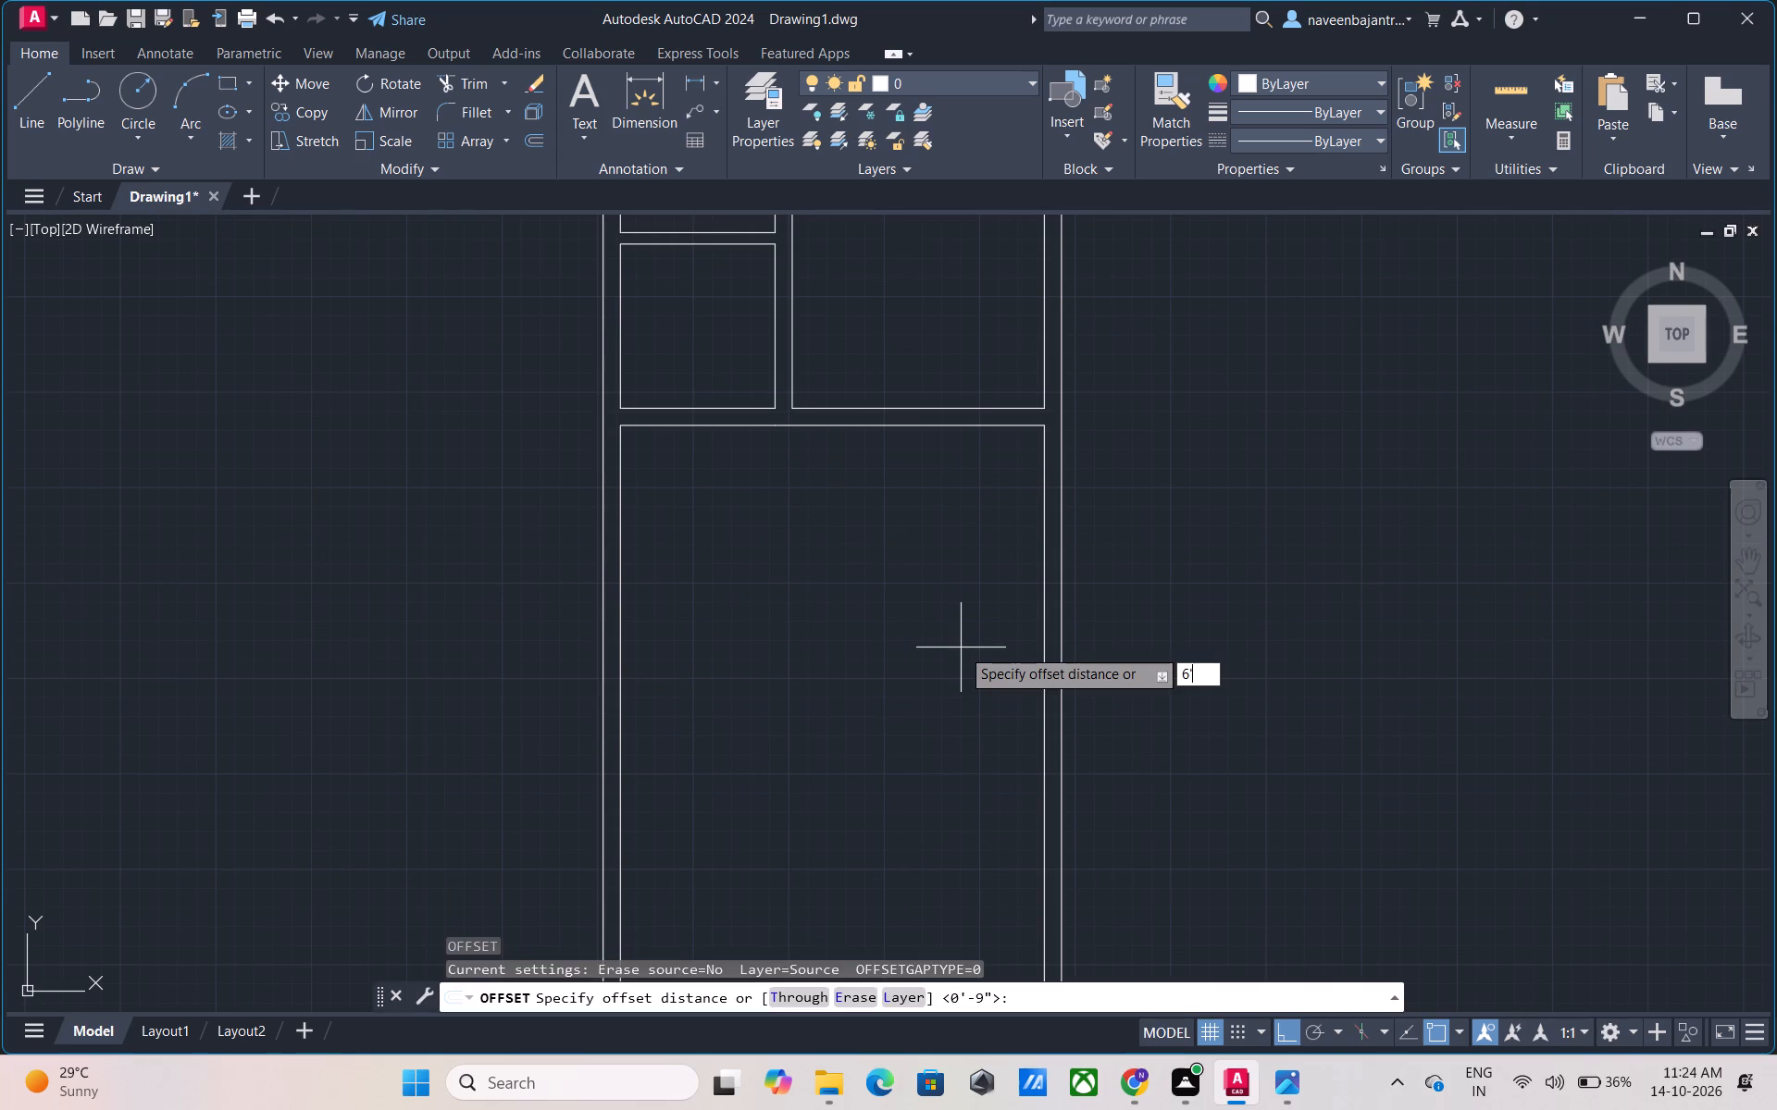
key(8)
key(shift+quotedbl)
key(Return)
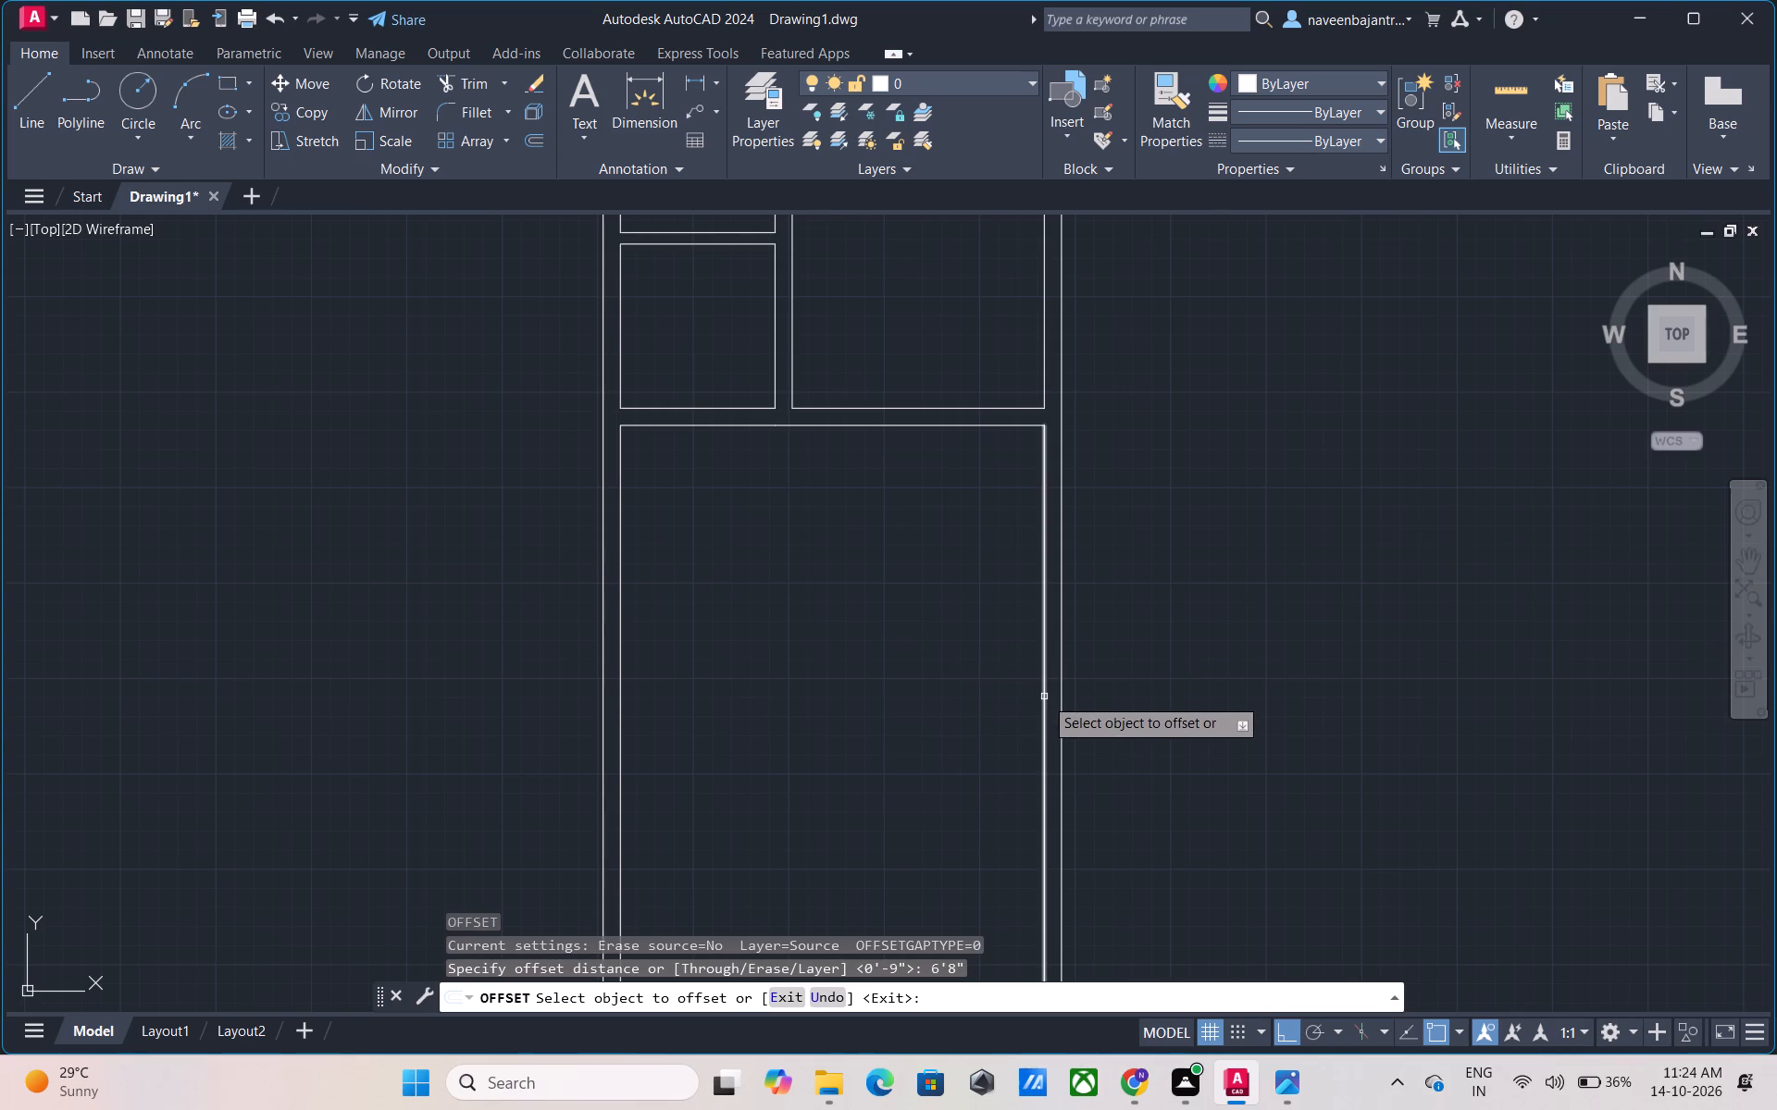
drag(1044, 697, 1034, 700)
click(954, 712)
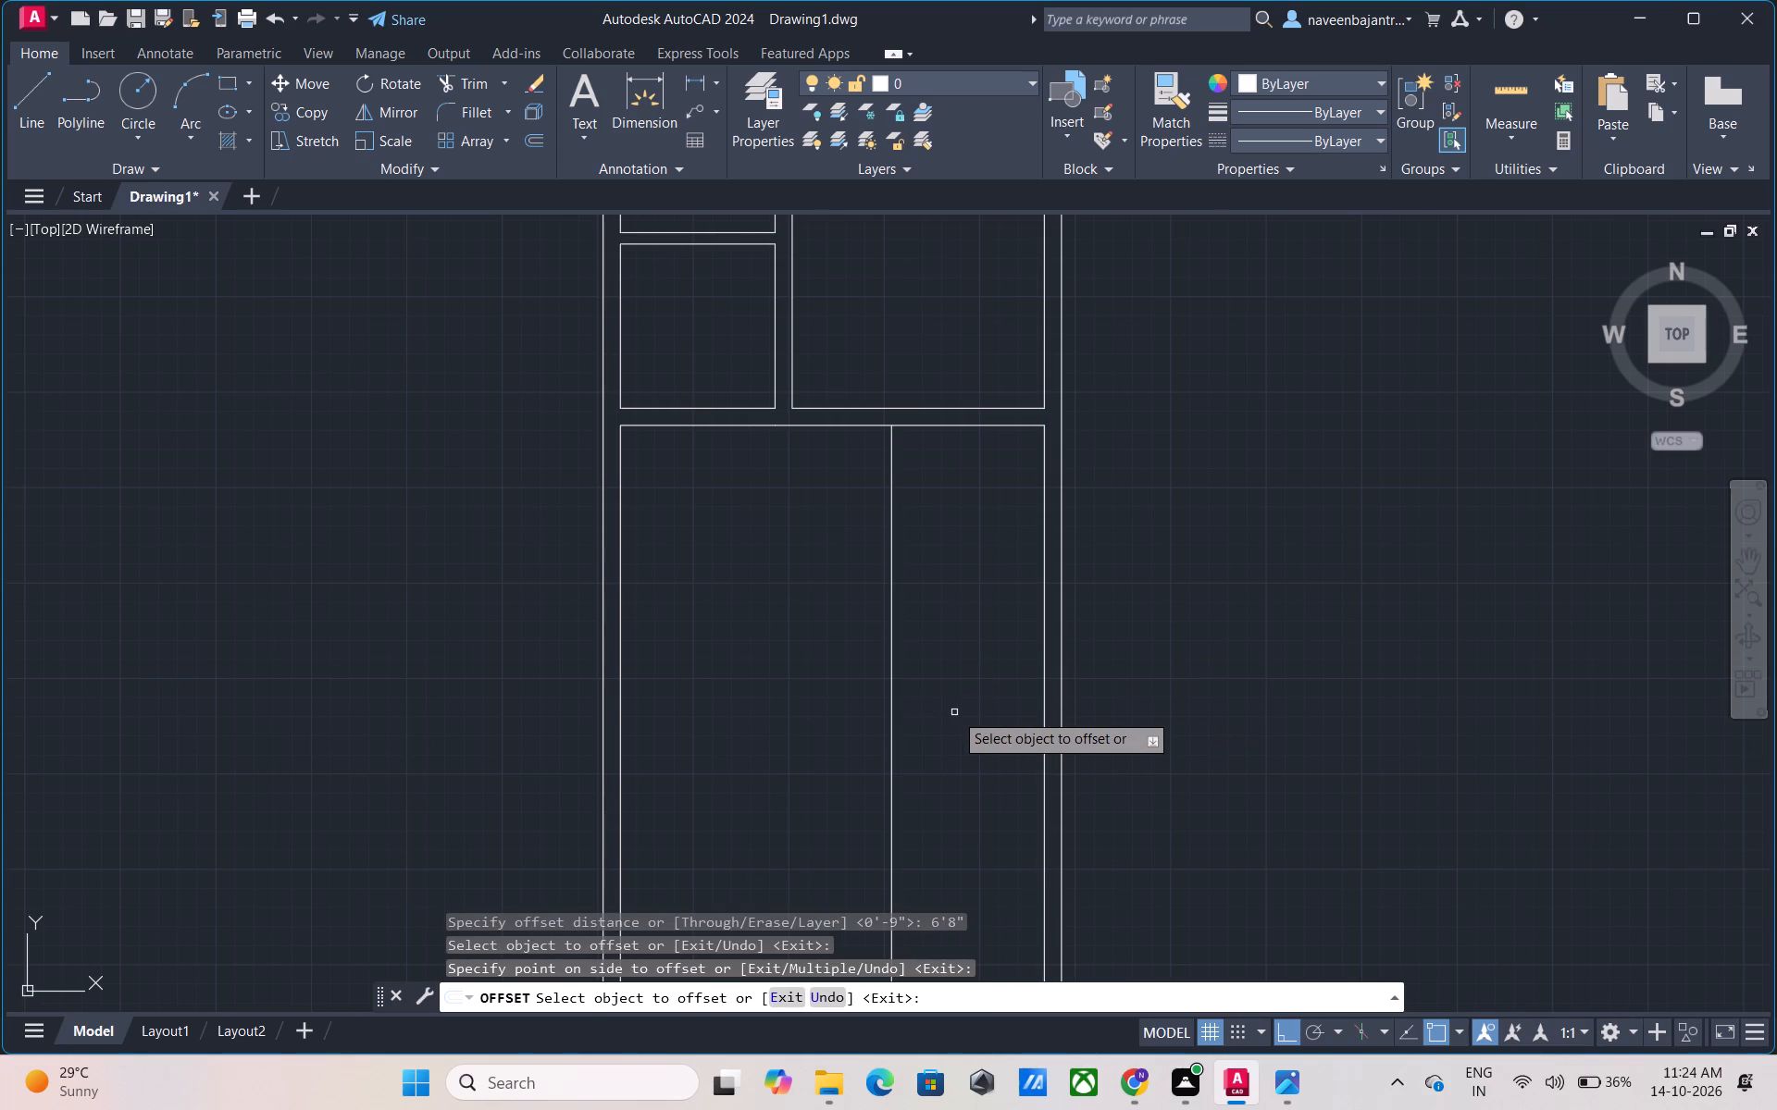
key(Escape)
Offset the new vertical partition line 6" to the west to form the partition's second face.
text(O 6)
key(shift+quotedbl)
key(Return)
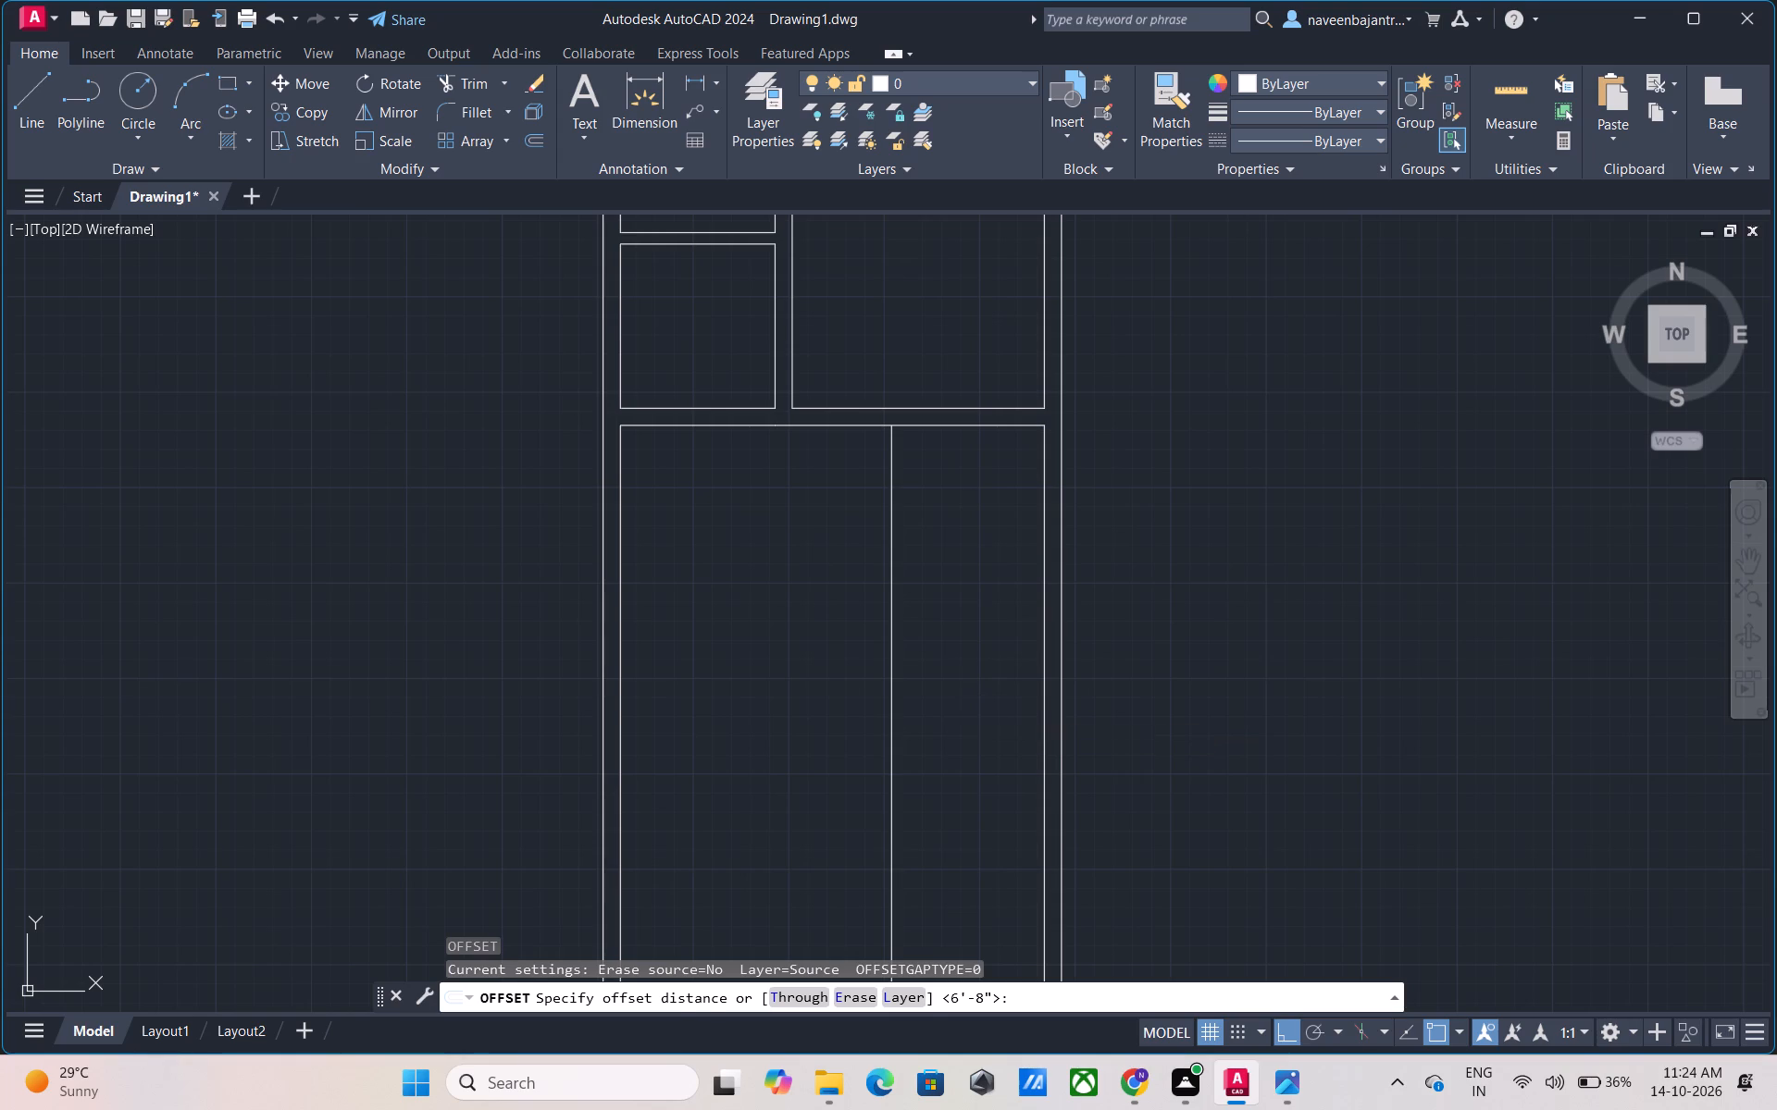
click(892, 686)
click(840, 700)
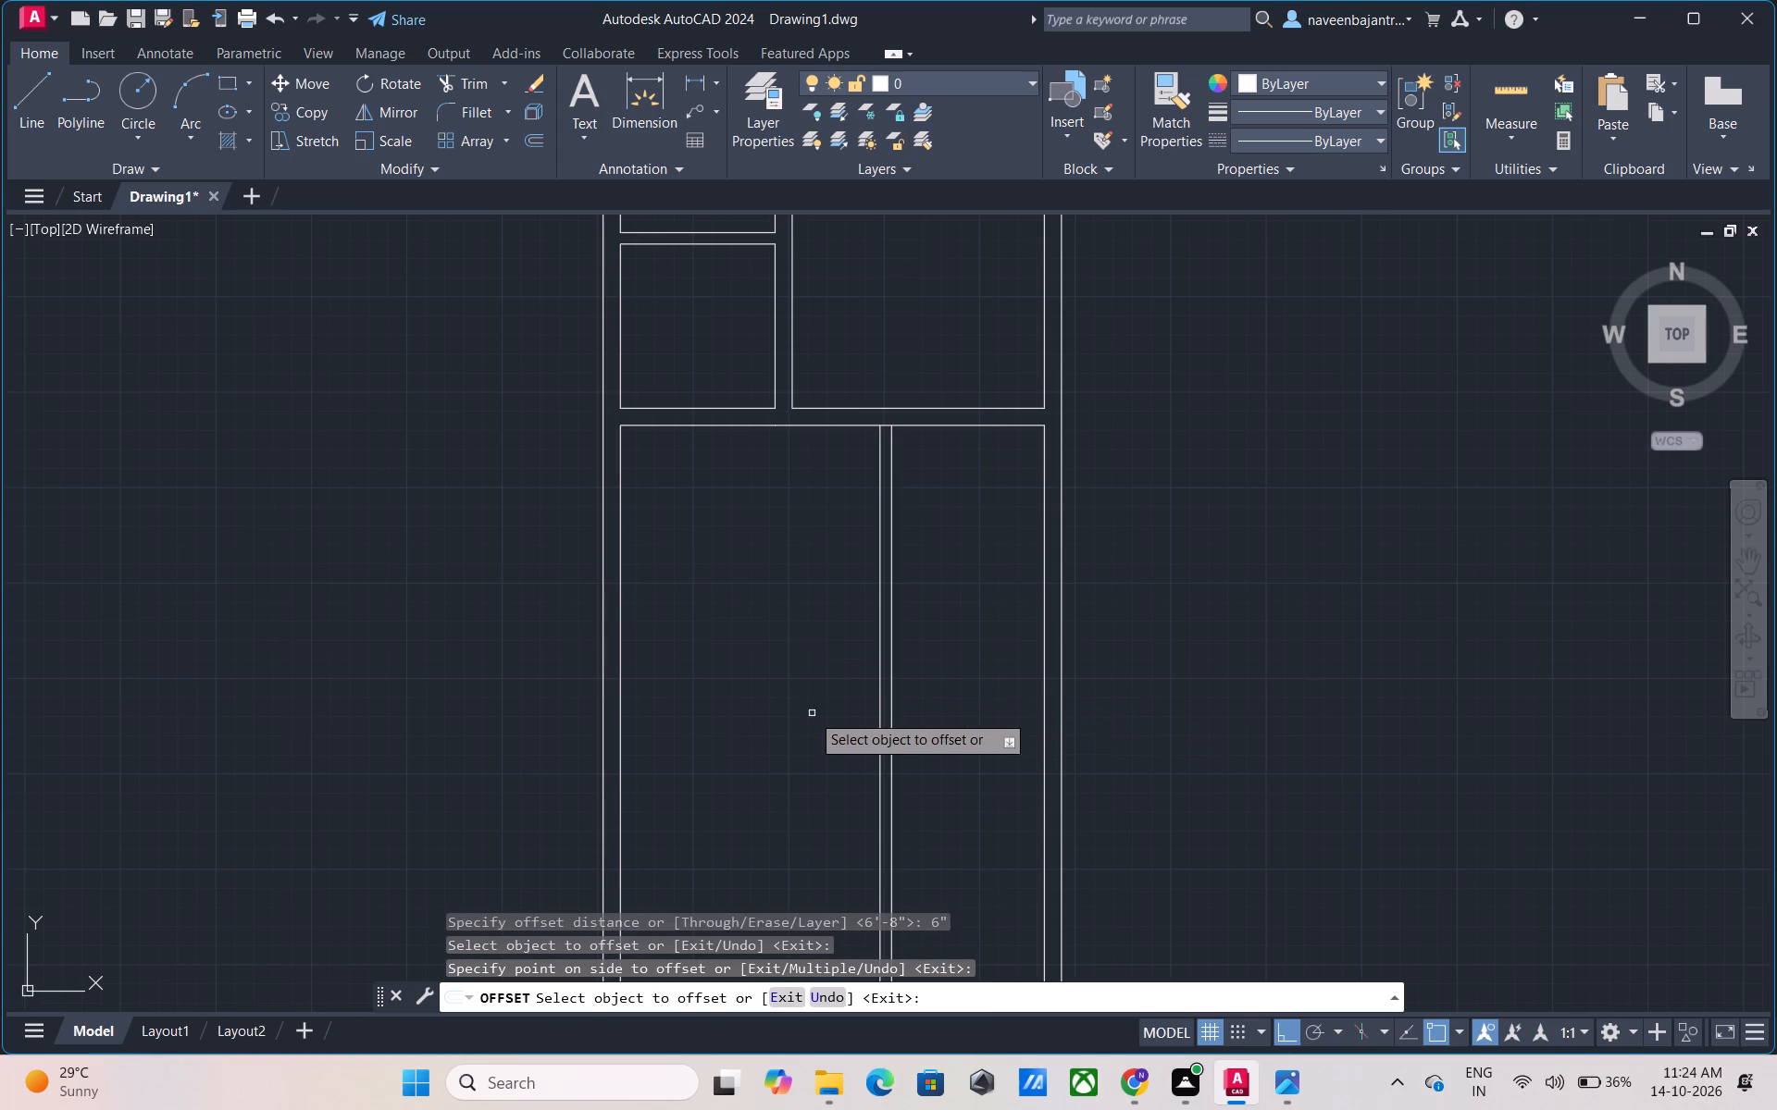
key(Escape)
Trim the large lower room's top wall line between the two faces of the 6" vertical partition.
text(TR)
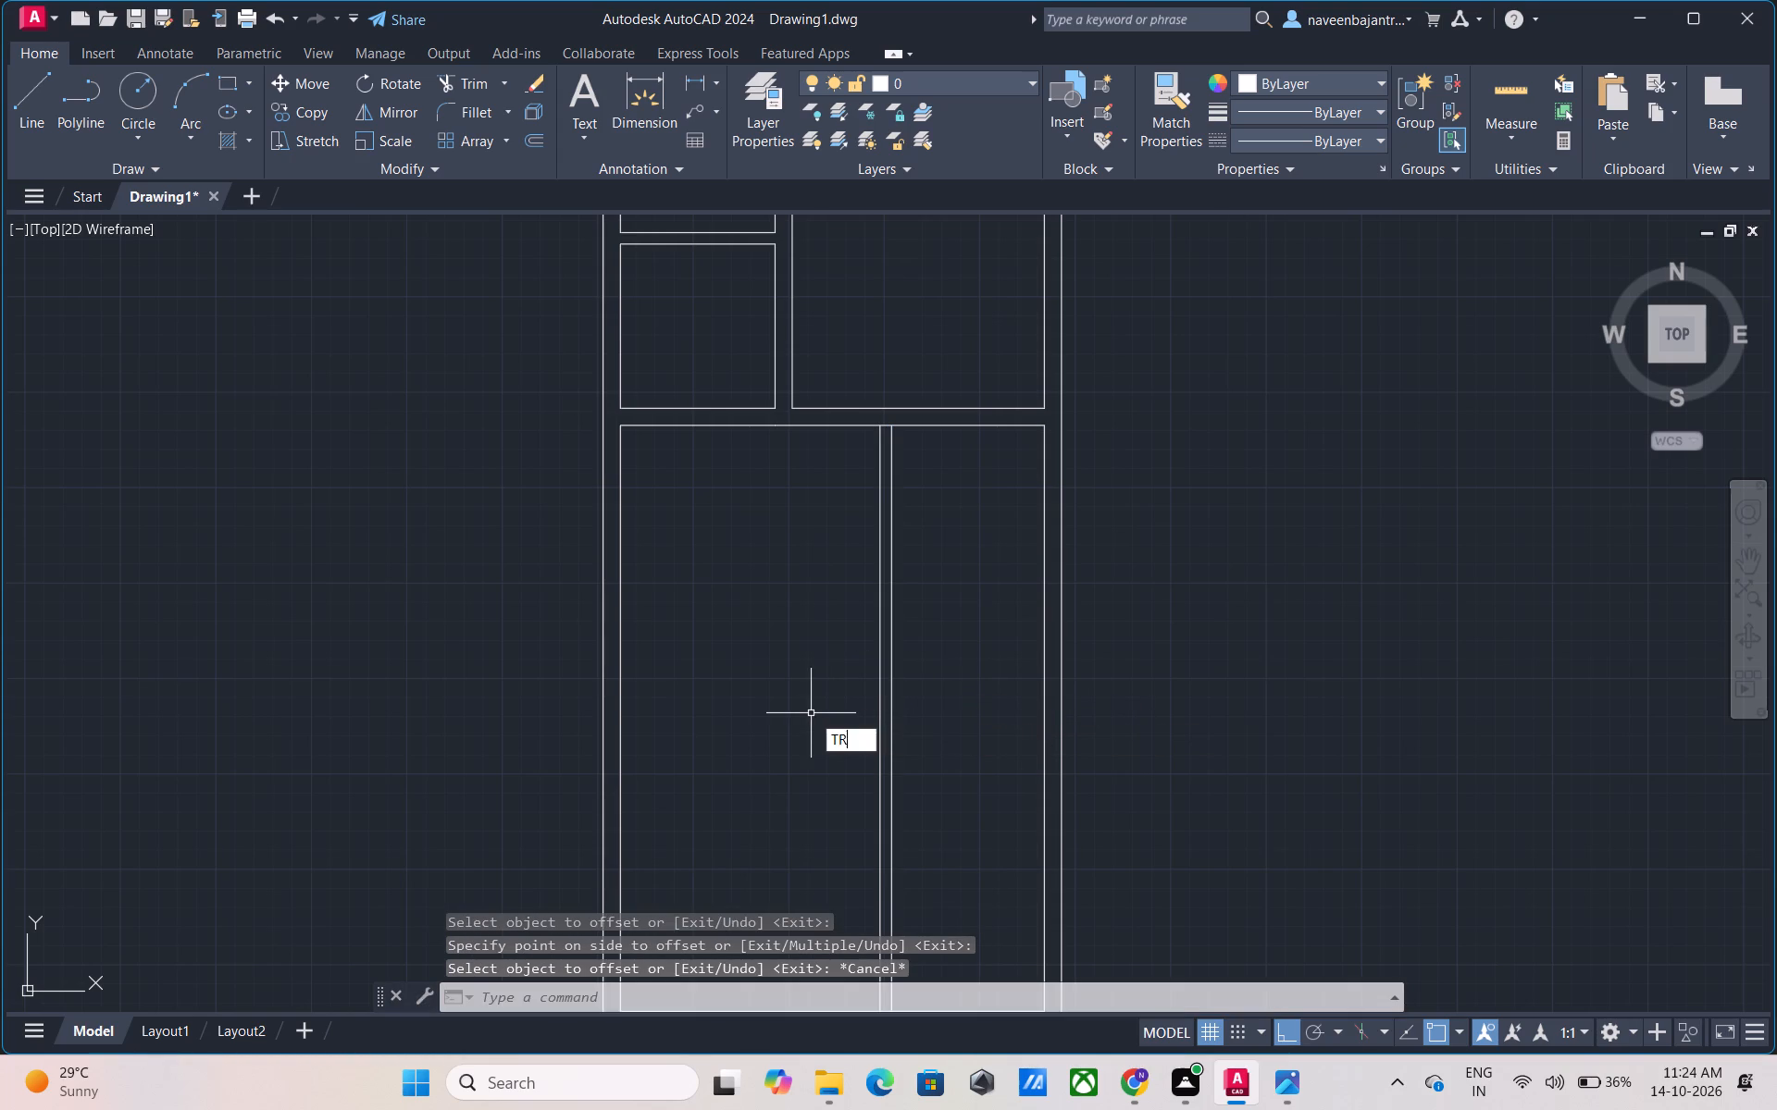
key(space)
scroll(868, 384, up, 2)
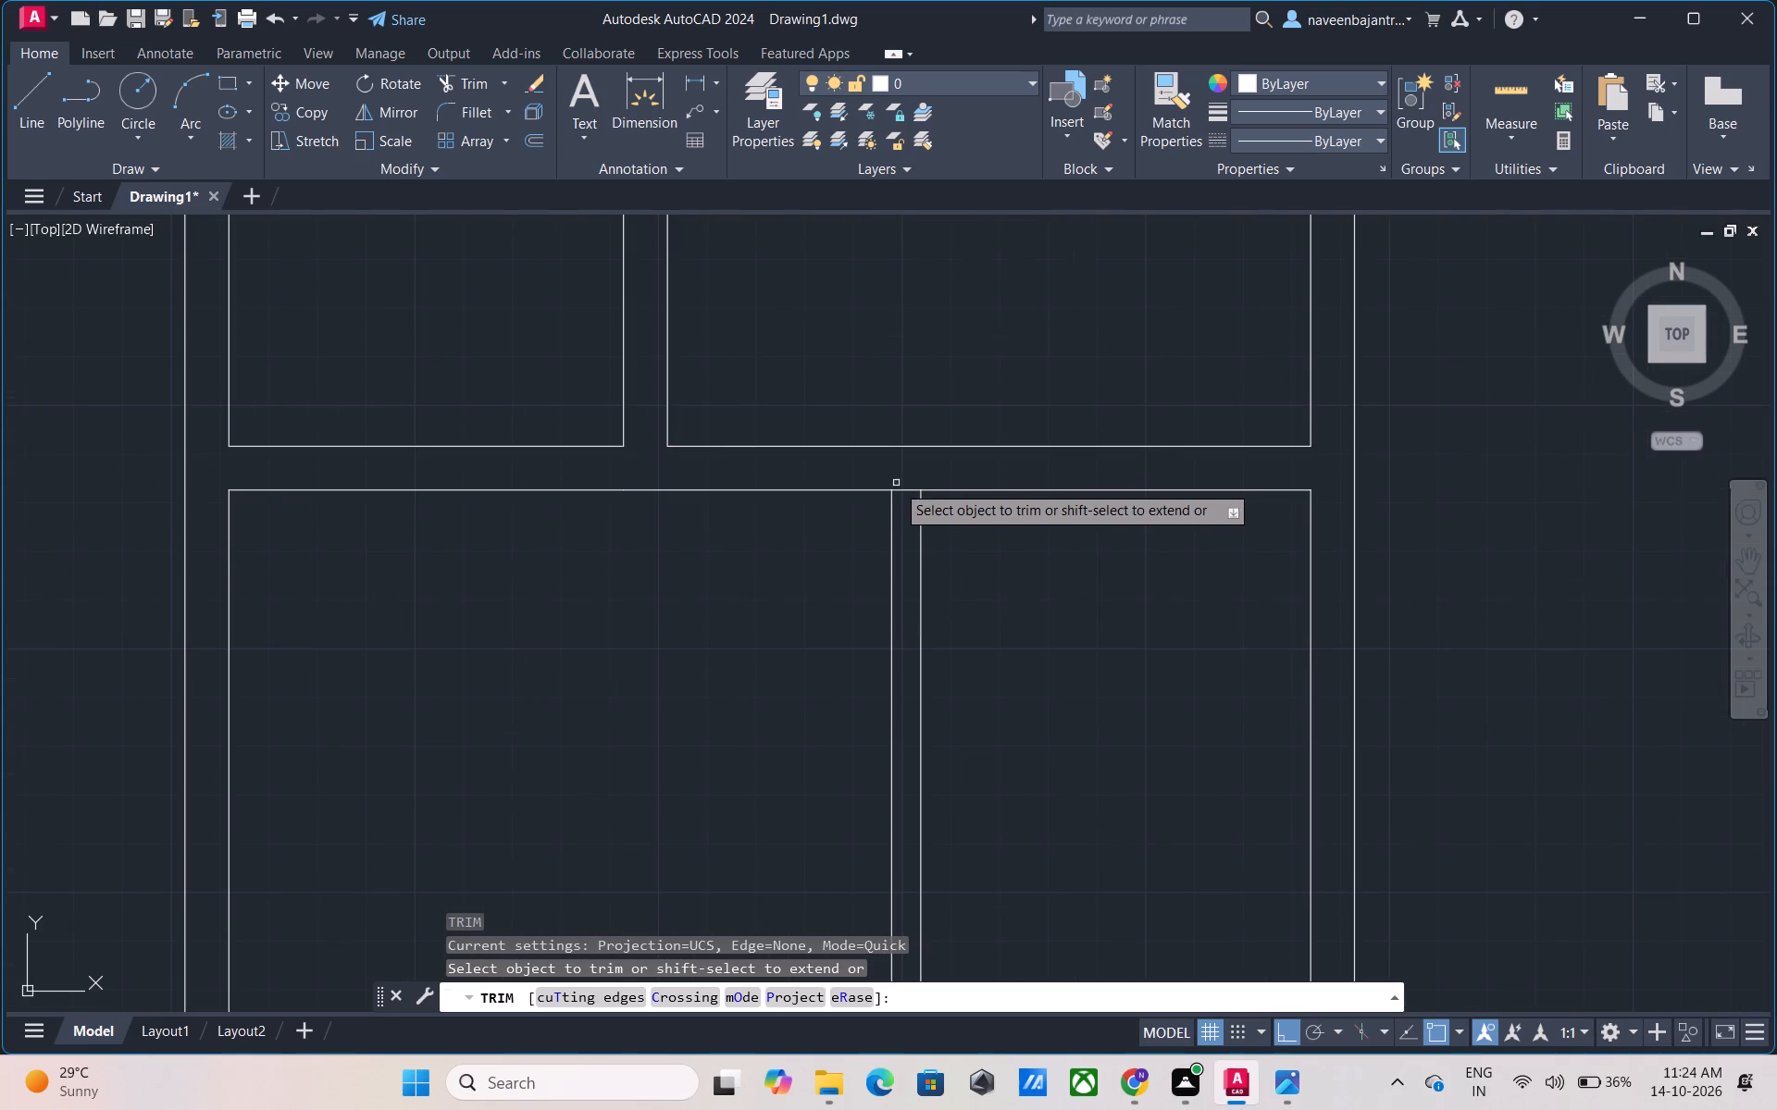
click(901, 491)
scroll(1092, 621, down, 1)
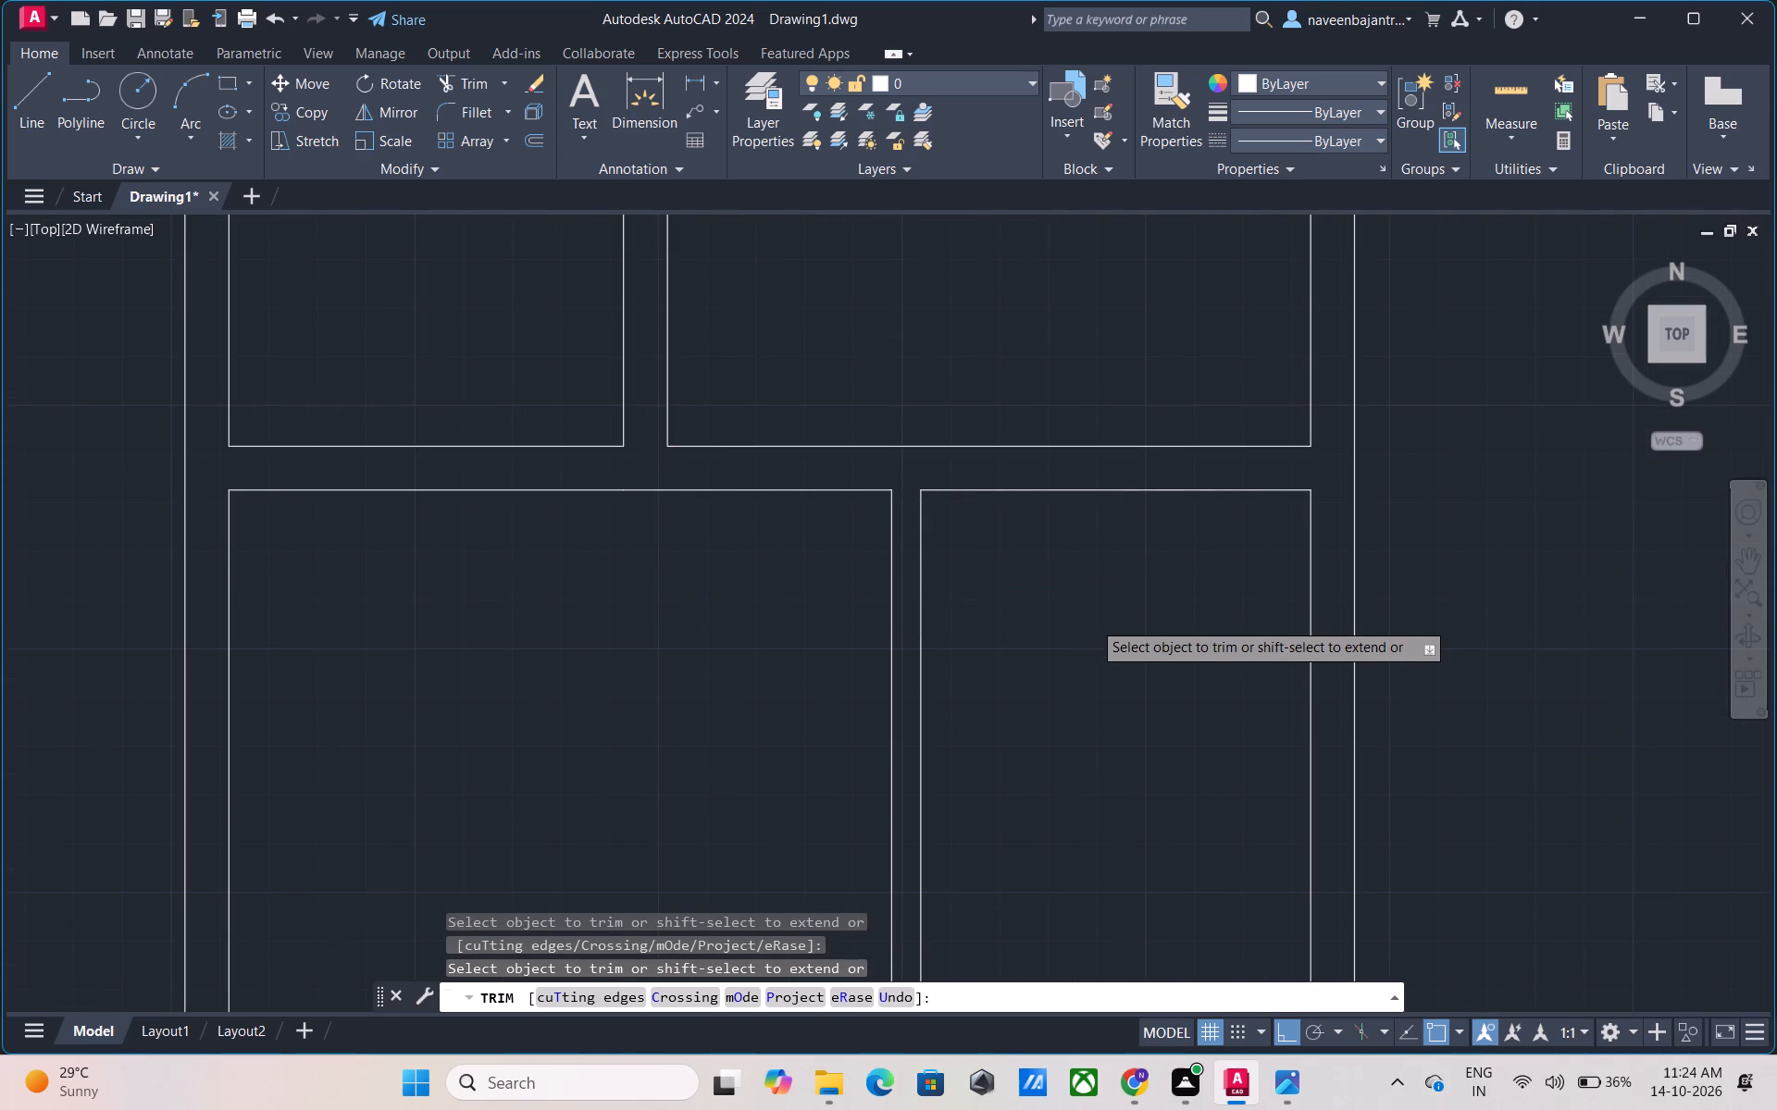
scroll(1092, 621, down, 2)
middle_drag(1093, 650, 942, 543)
key(Escape)
Offset the top wall line of the narrow room east of the 6" partition 15' downward.
key(o)
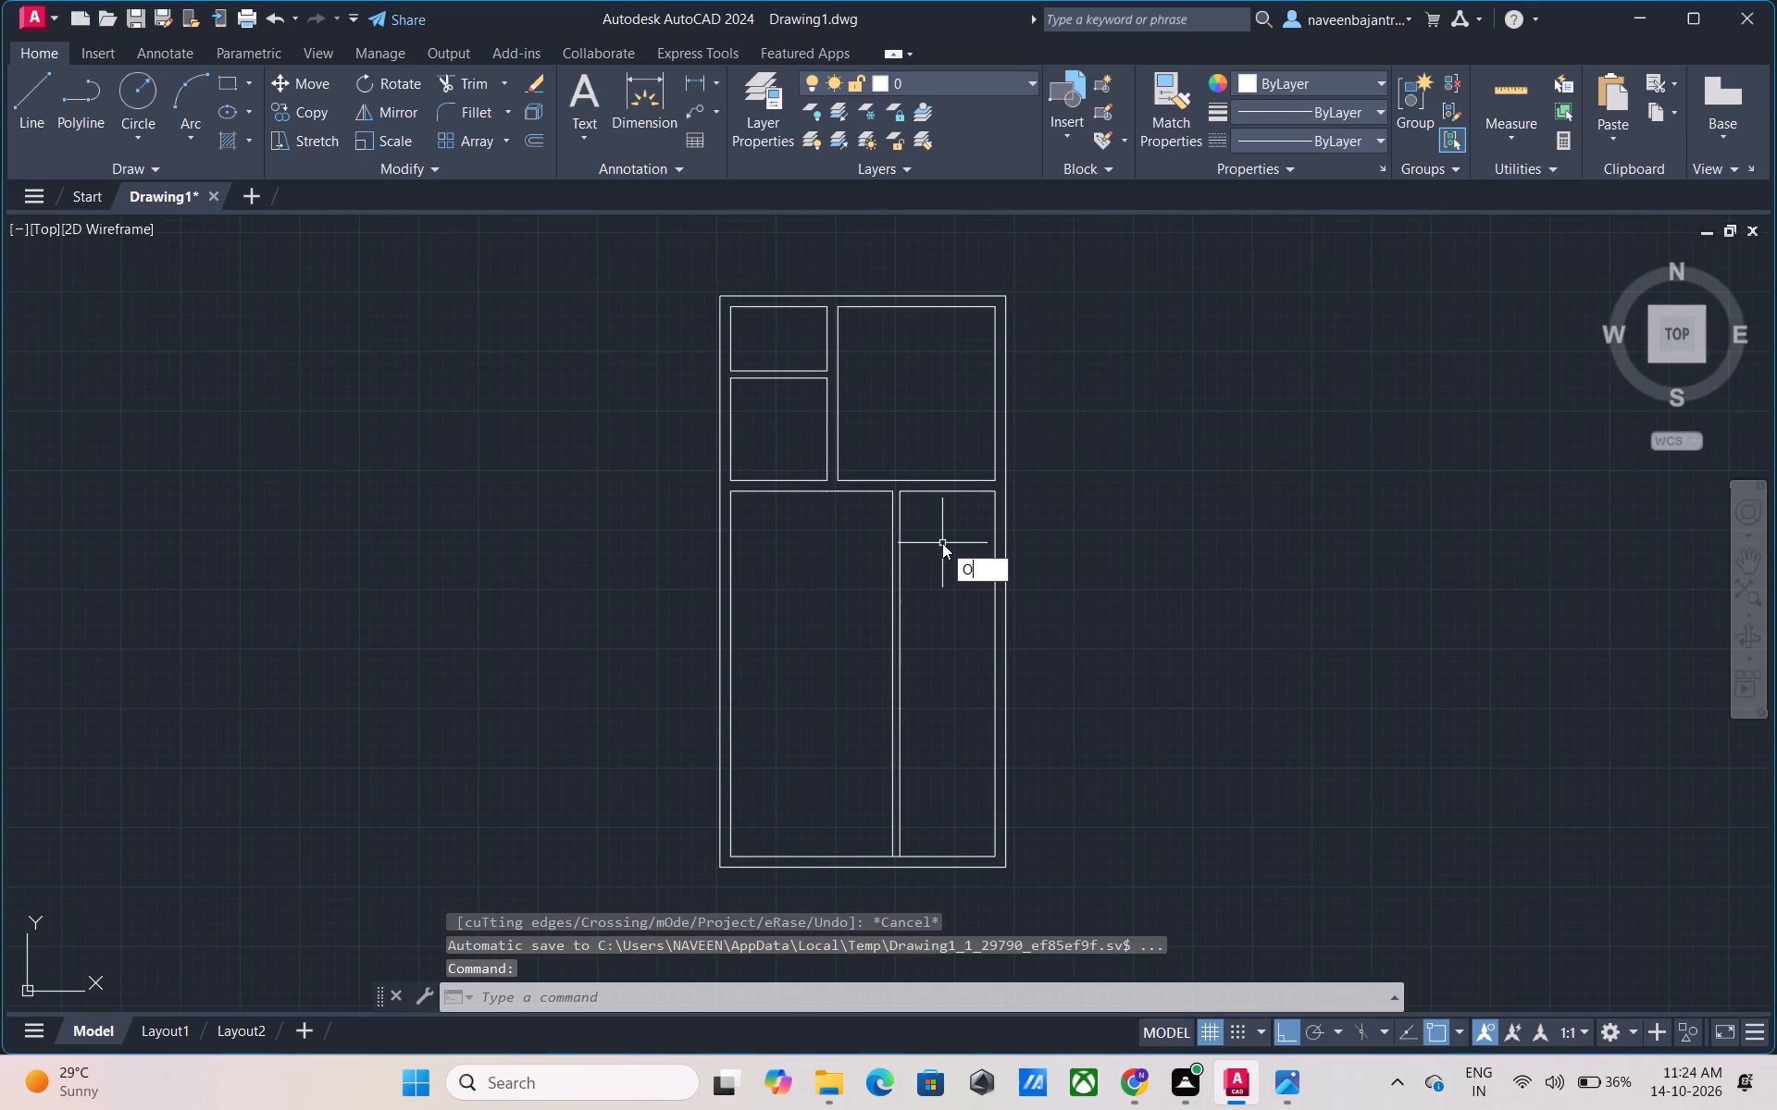
key(space)
text(15')
key(Return)
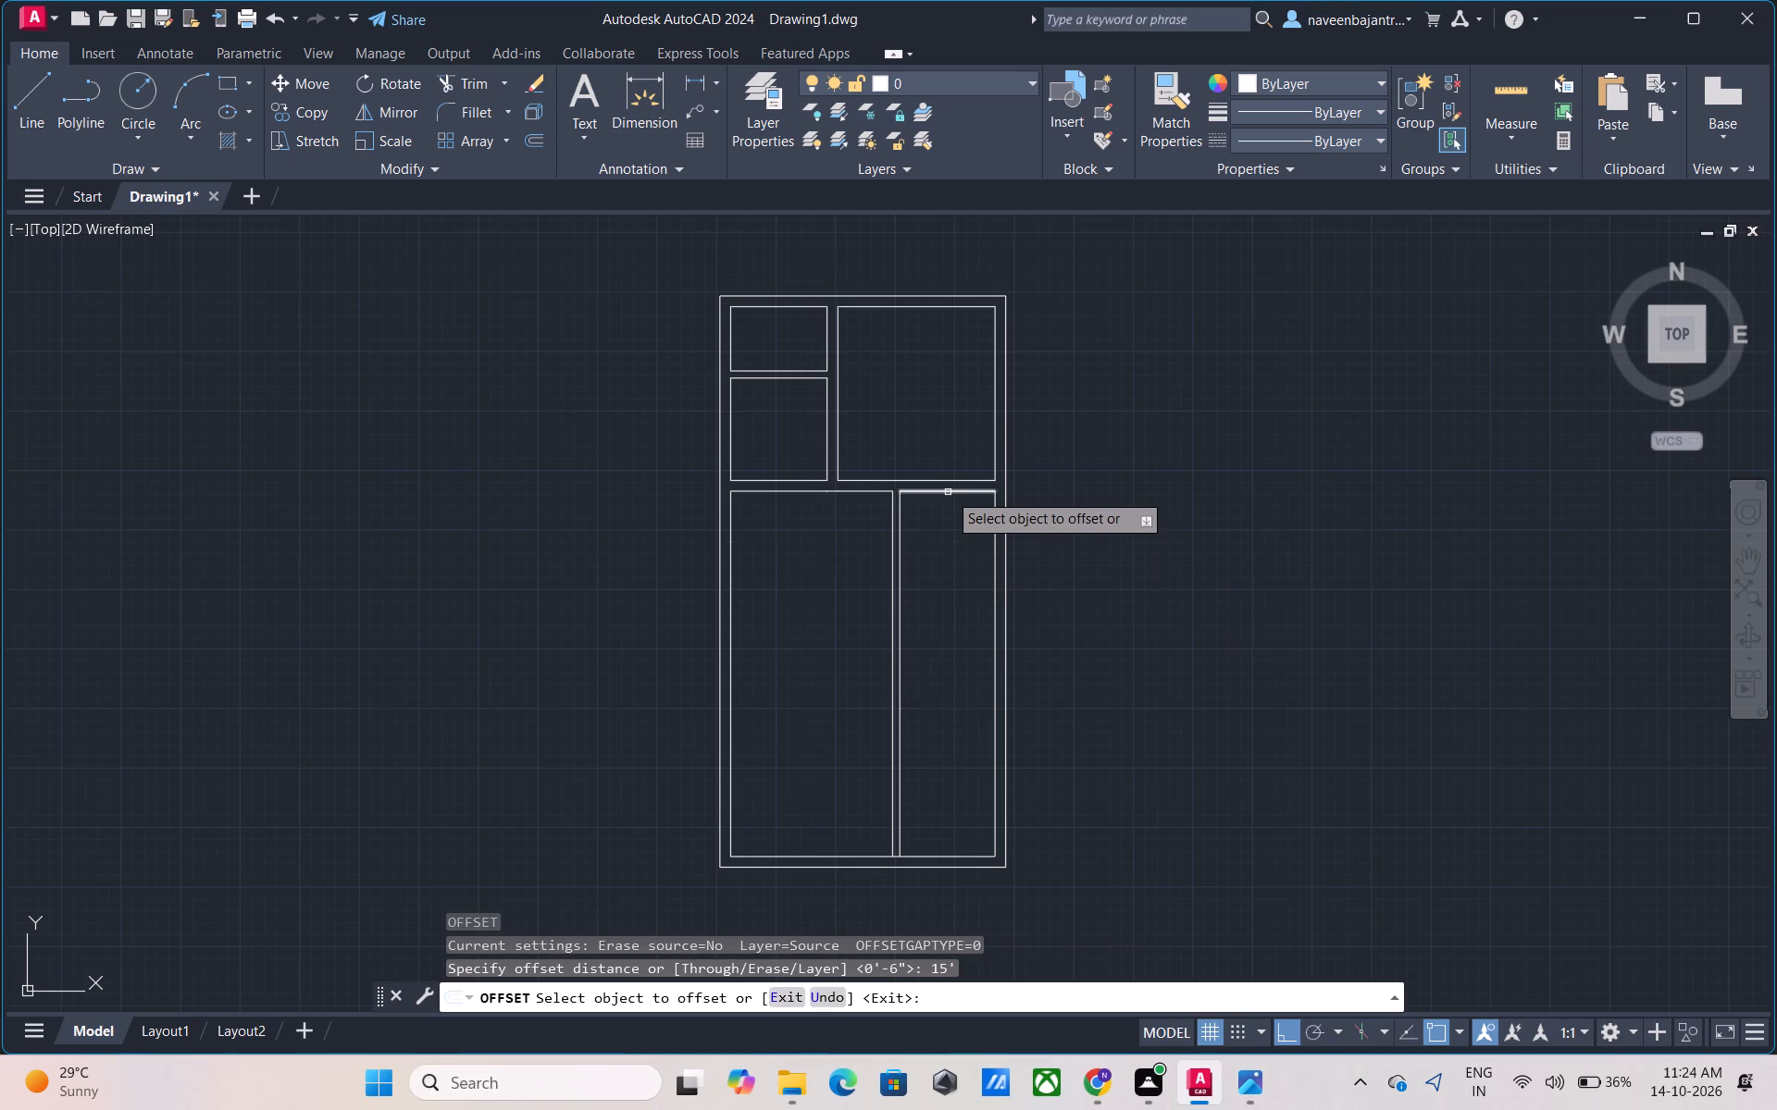
click(948, 492)
click(942, 563)
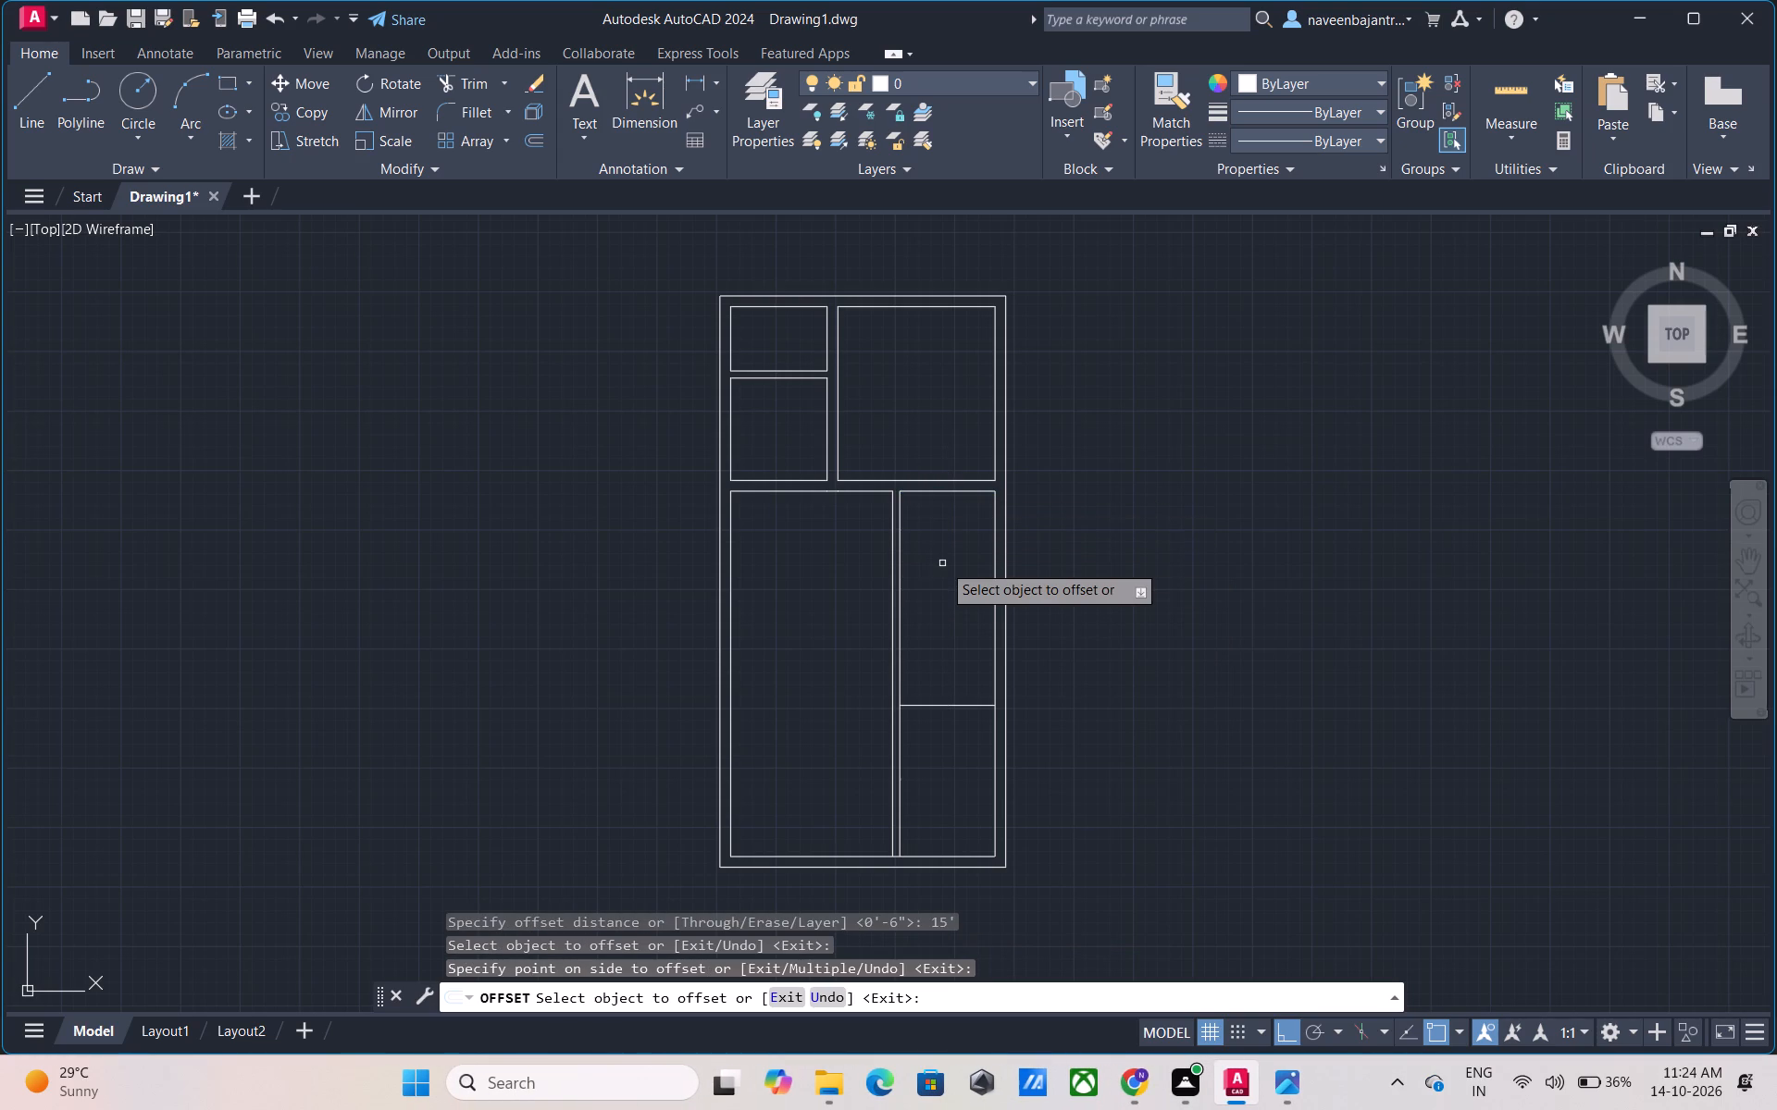
key(Escape)
Offset the new horizontal line 9" downward to form the cross partition's lower face.
text(O)
key(space)
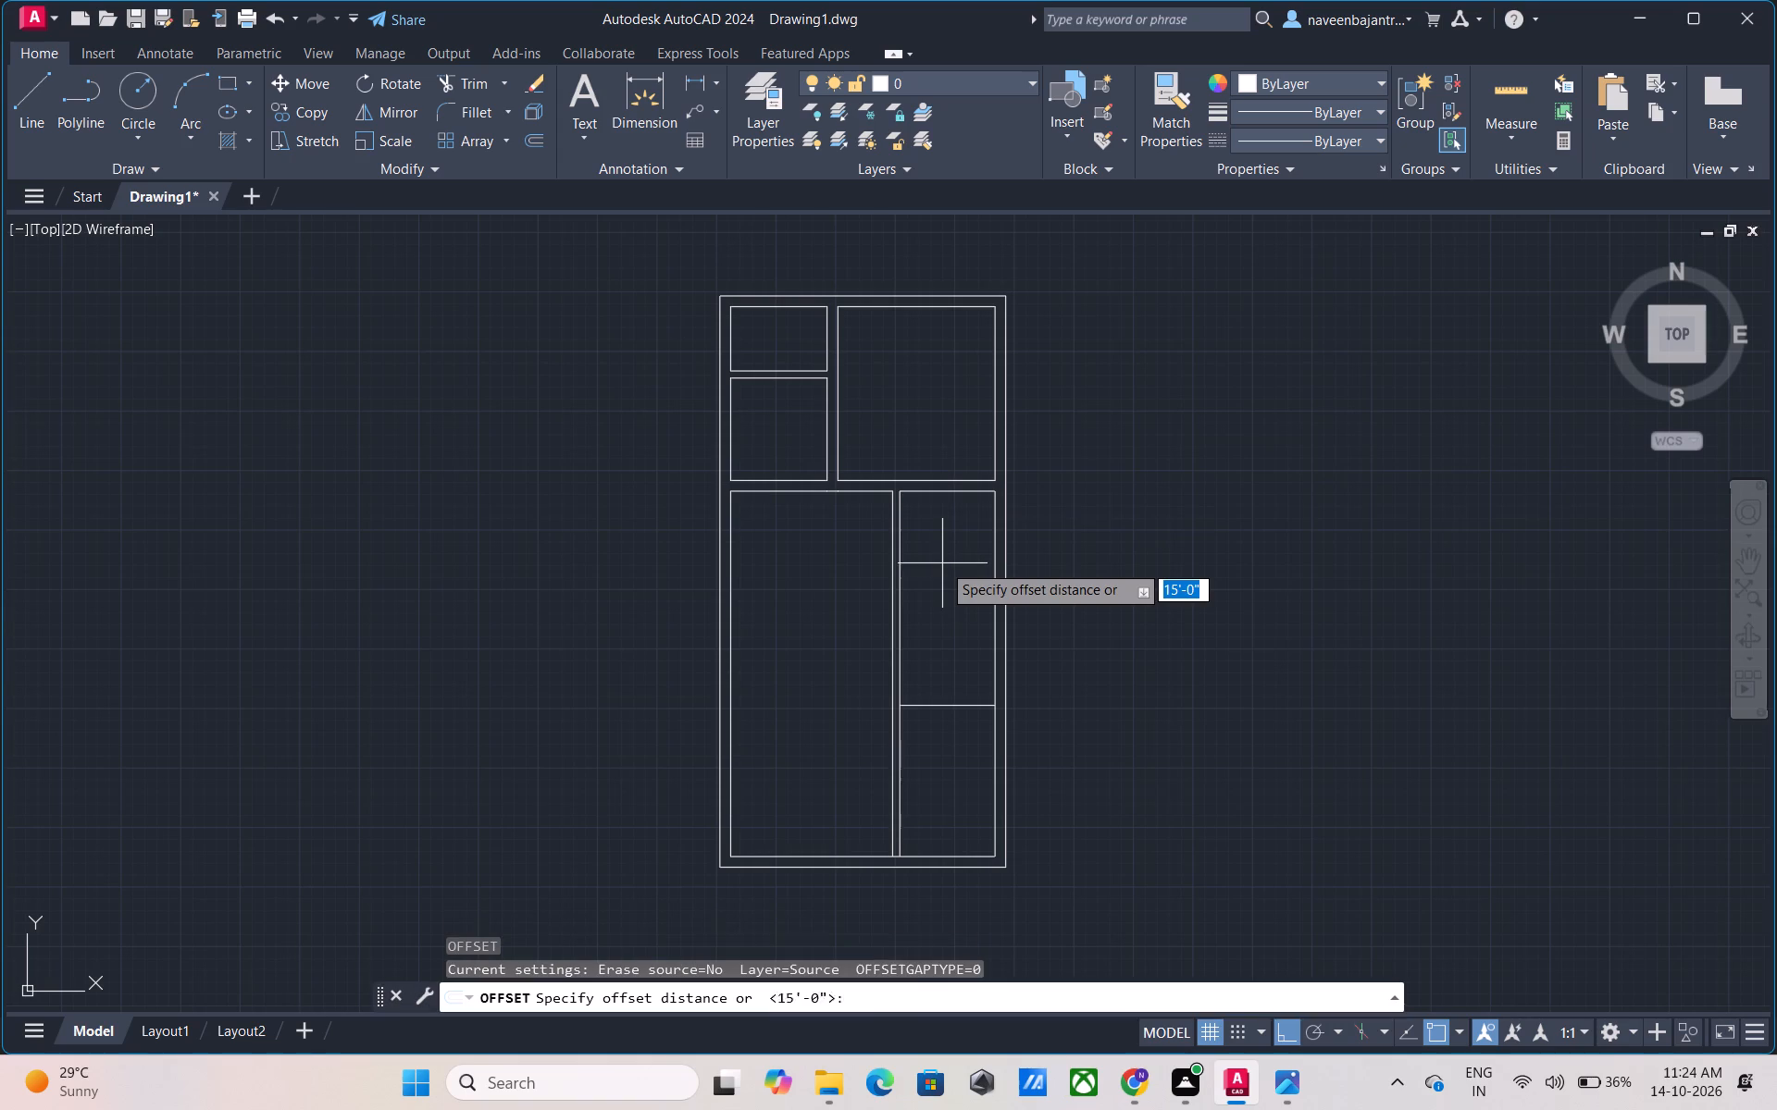
key(9)
key(shift+quotedbl)
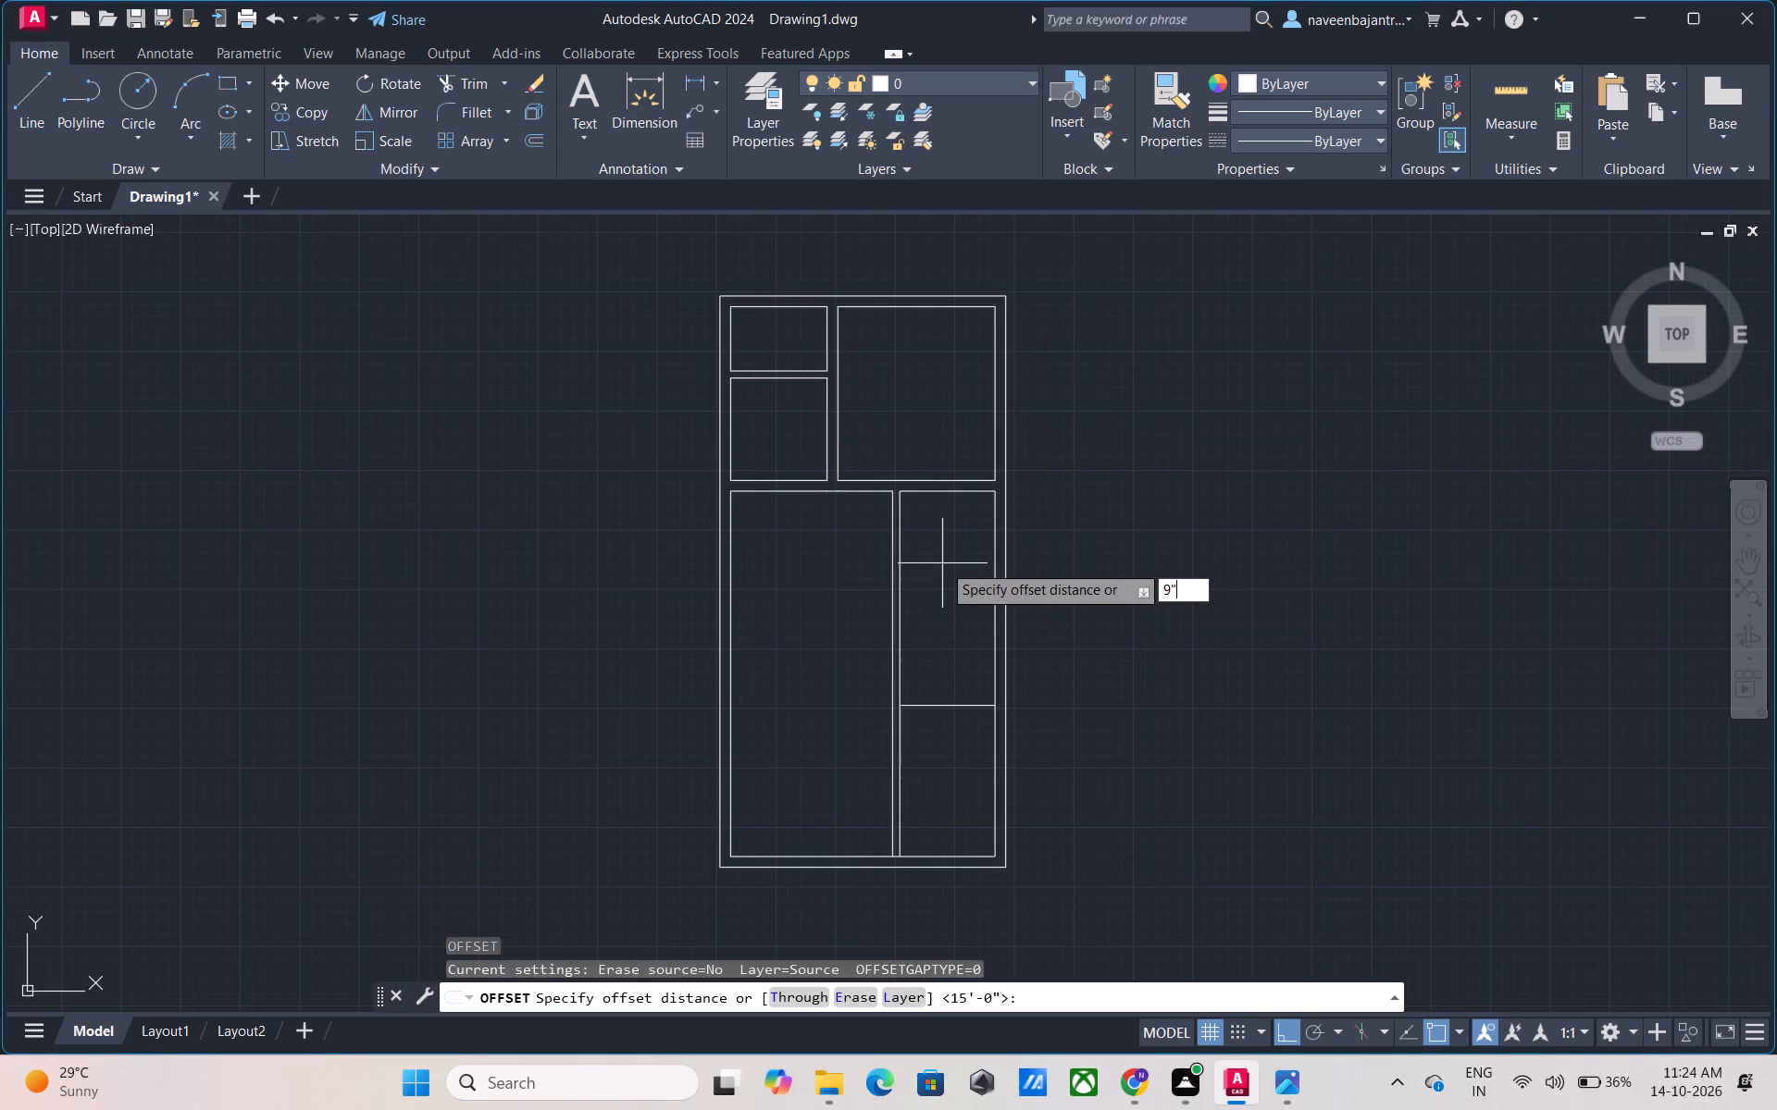
key(Return)
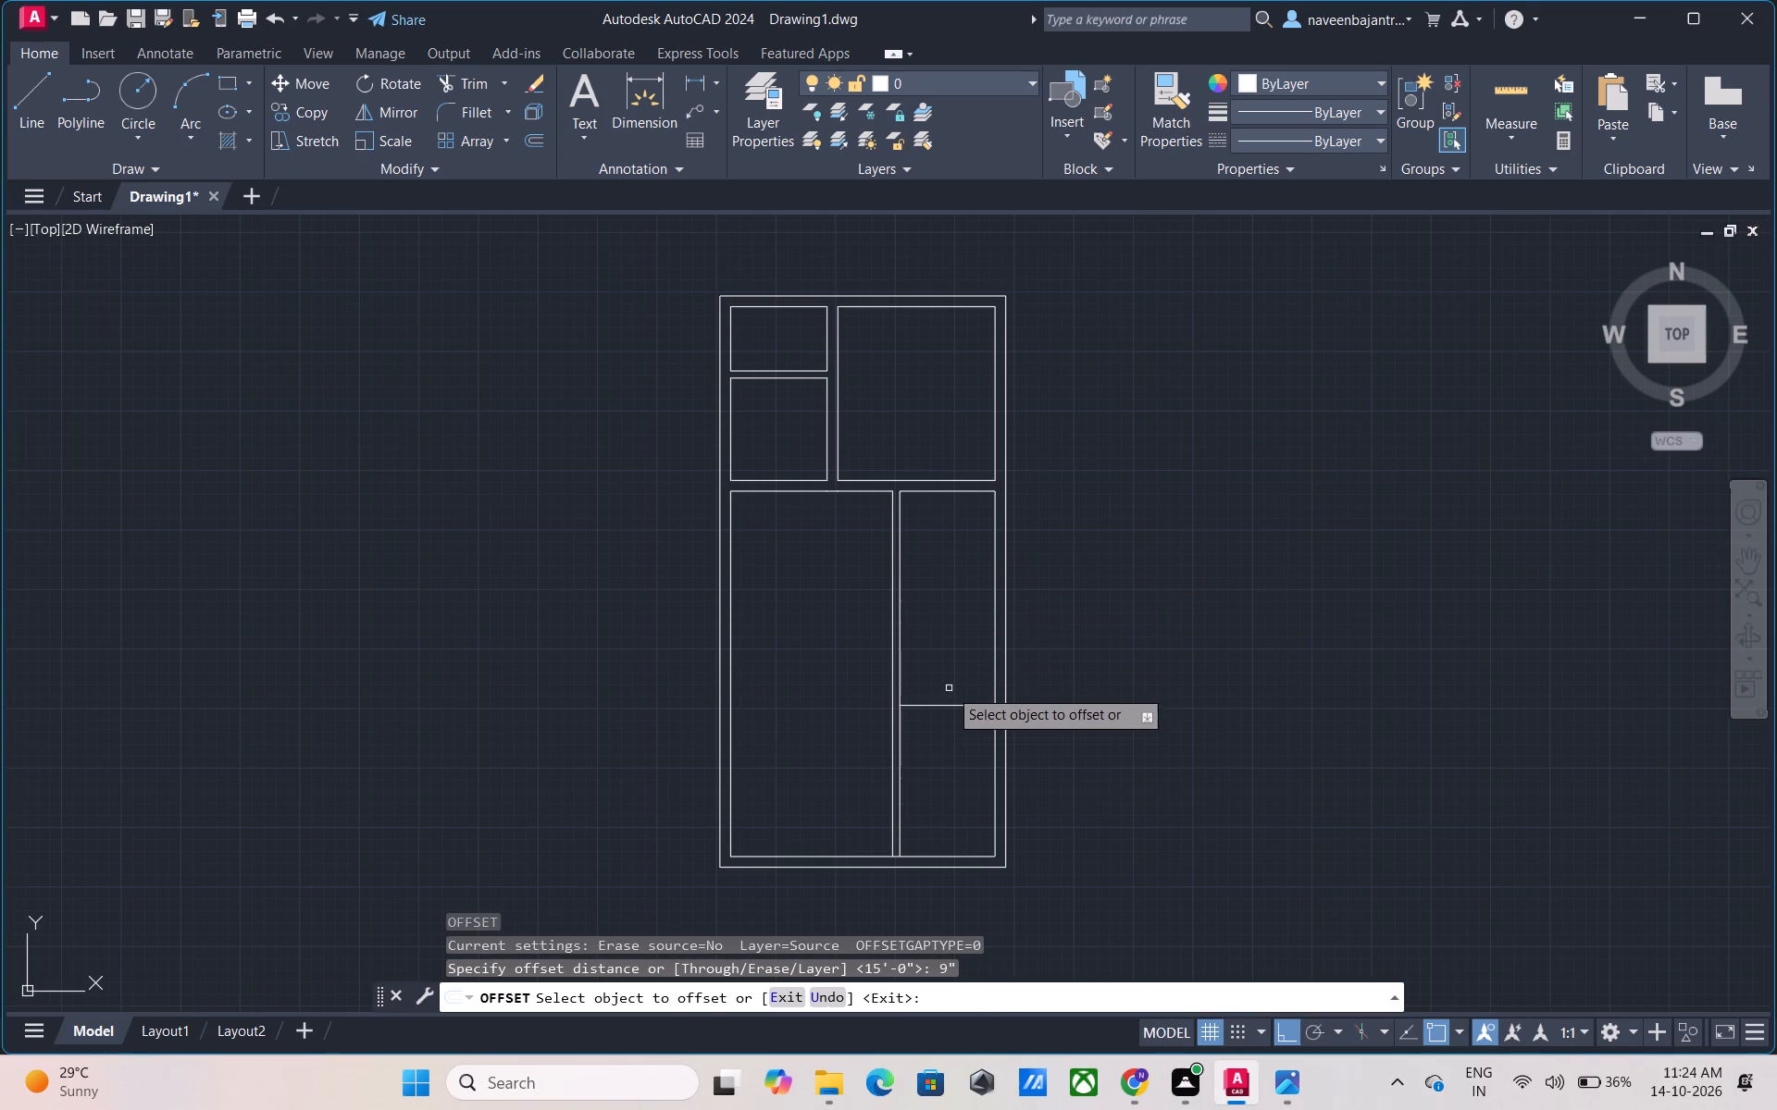
click(950, 705)
click(953, 742)
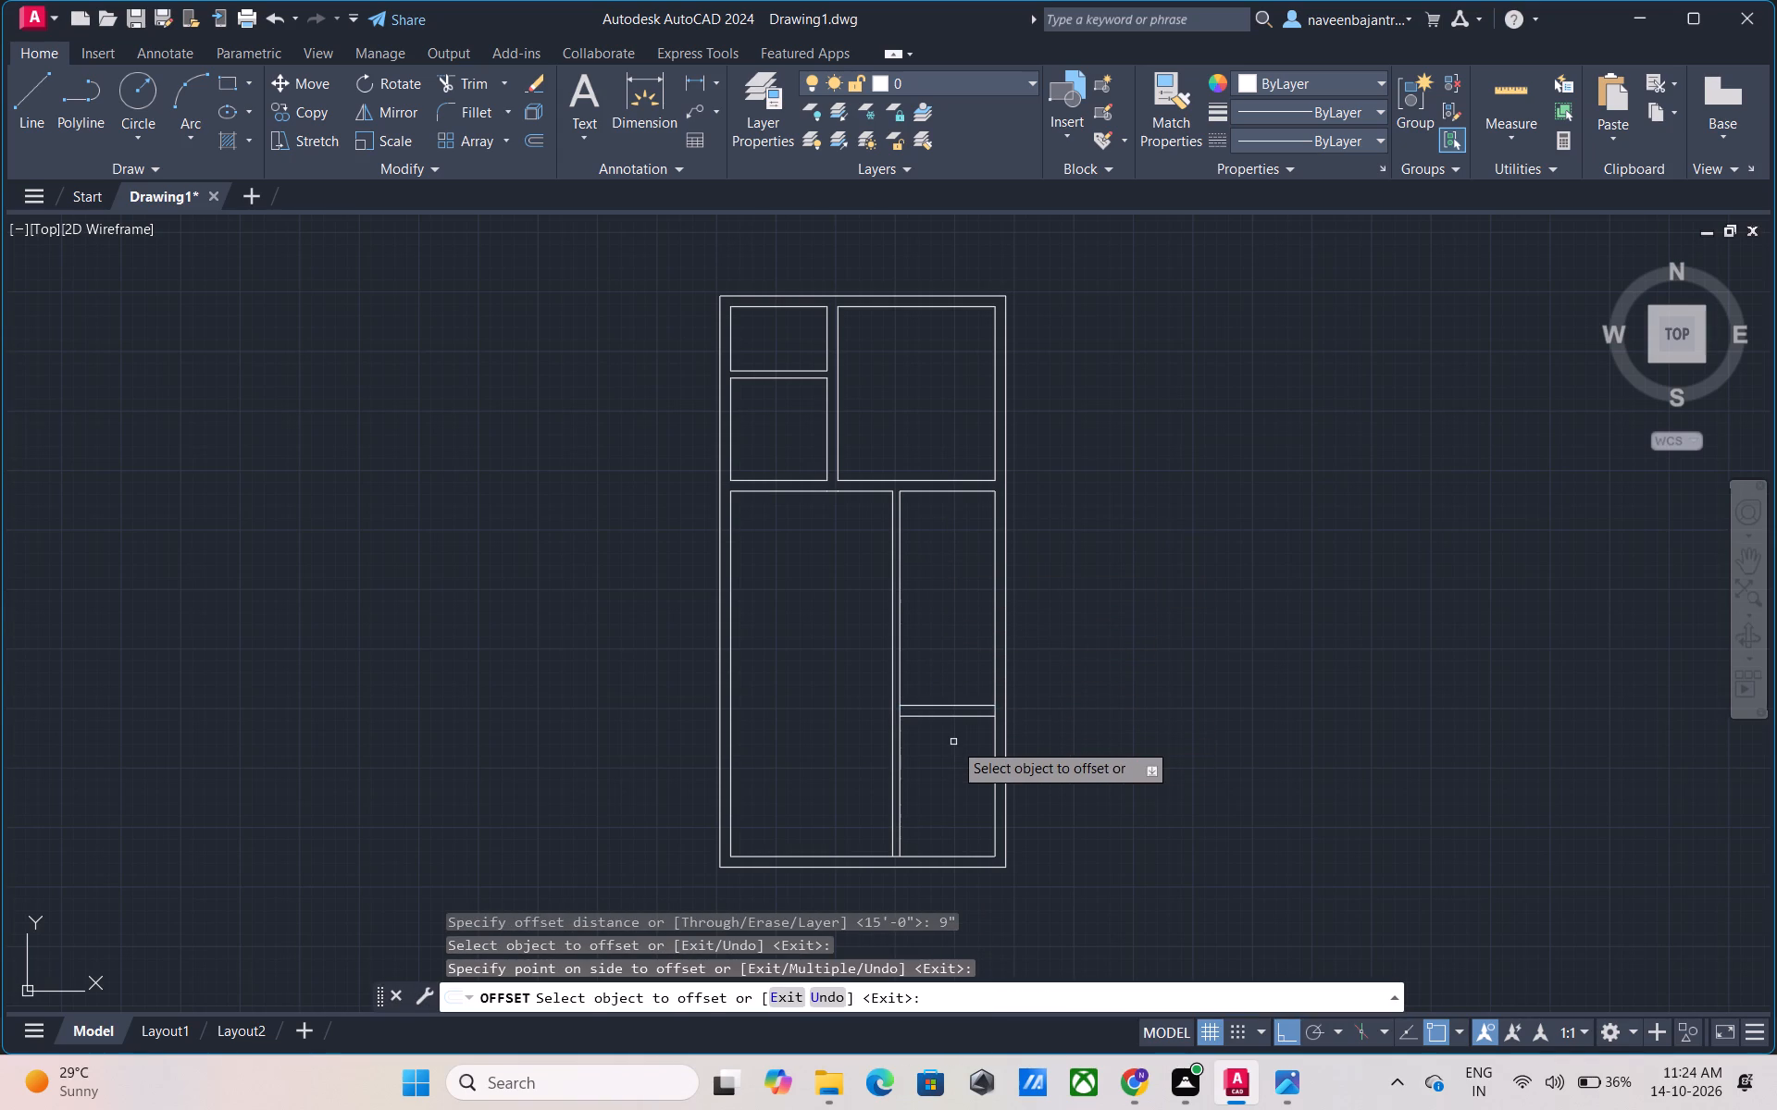
key(Escape)
Draw a short horizontal line extending the new cross partition's lower face westward past both faces of the 6" partition.
text(L)
key(space)
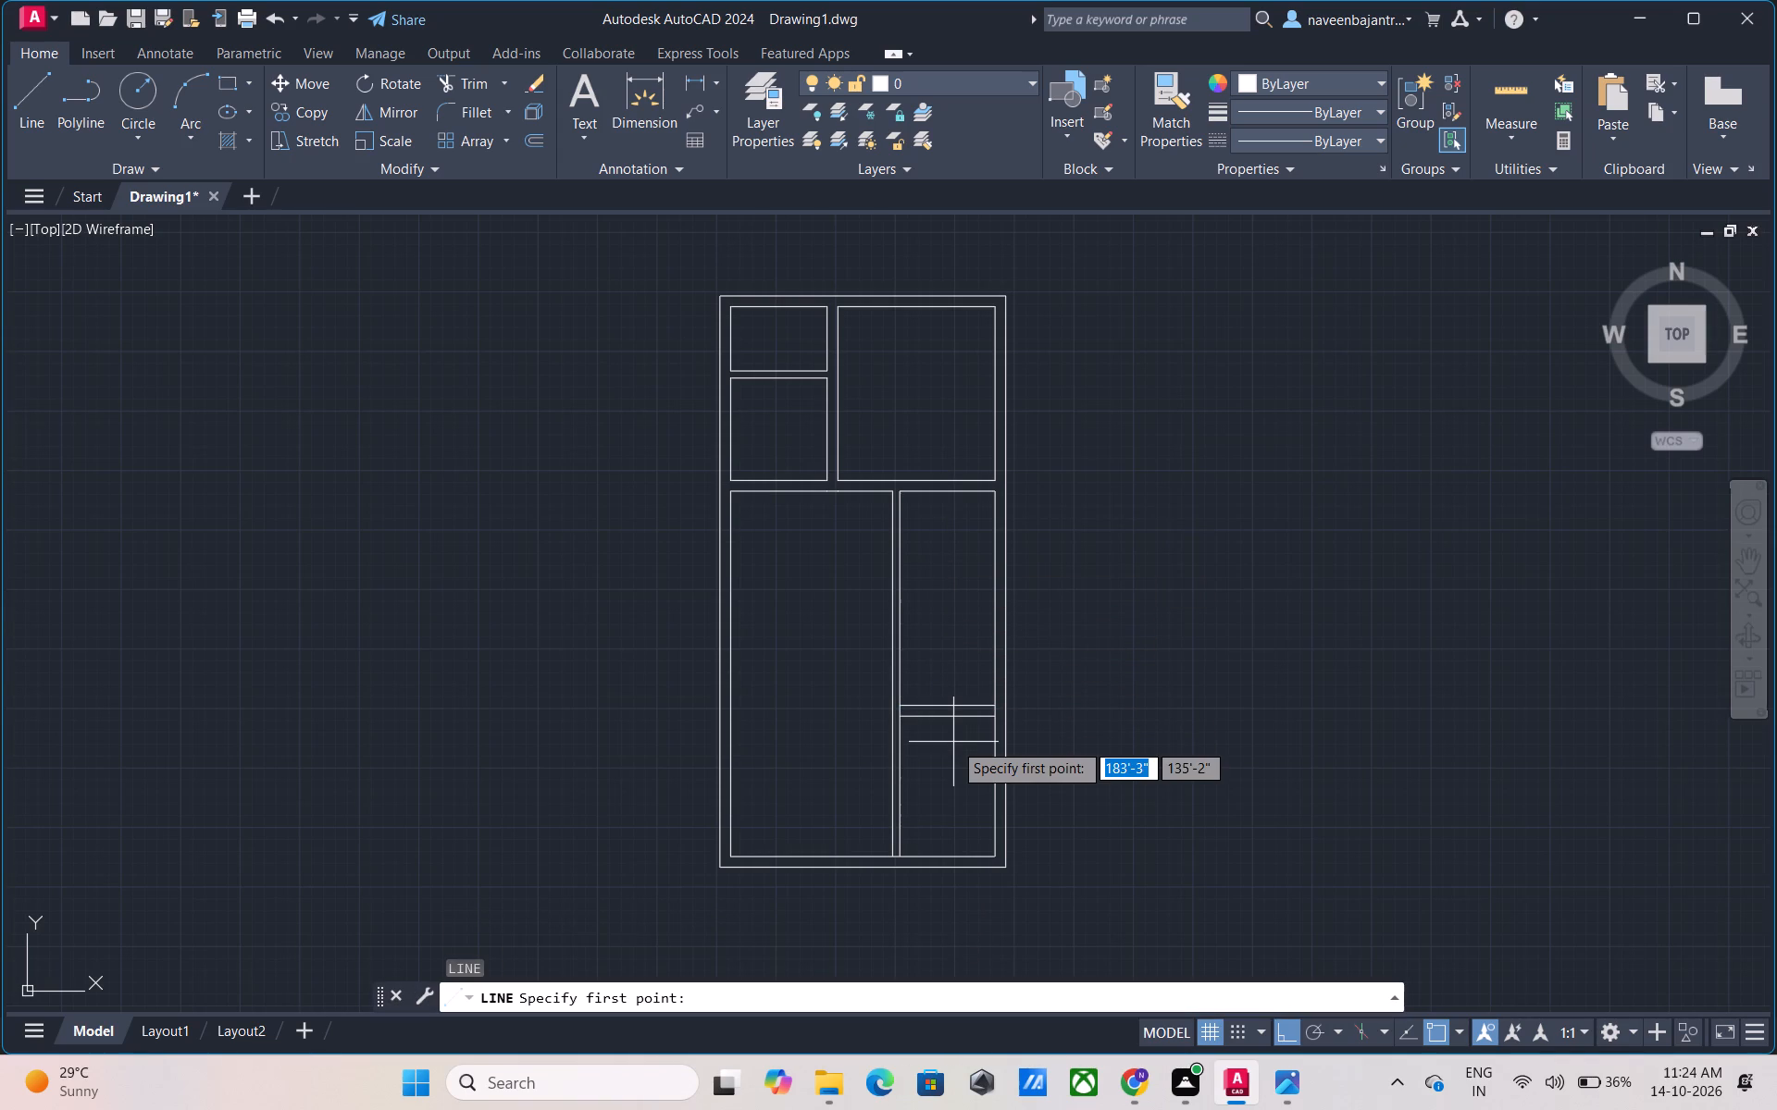
scroll(953, 742, up, 3)
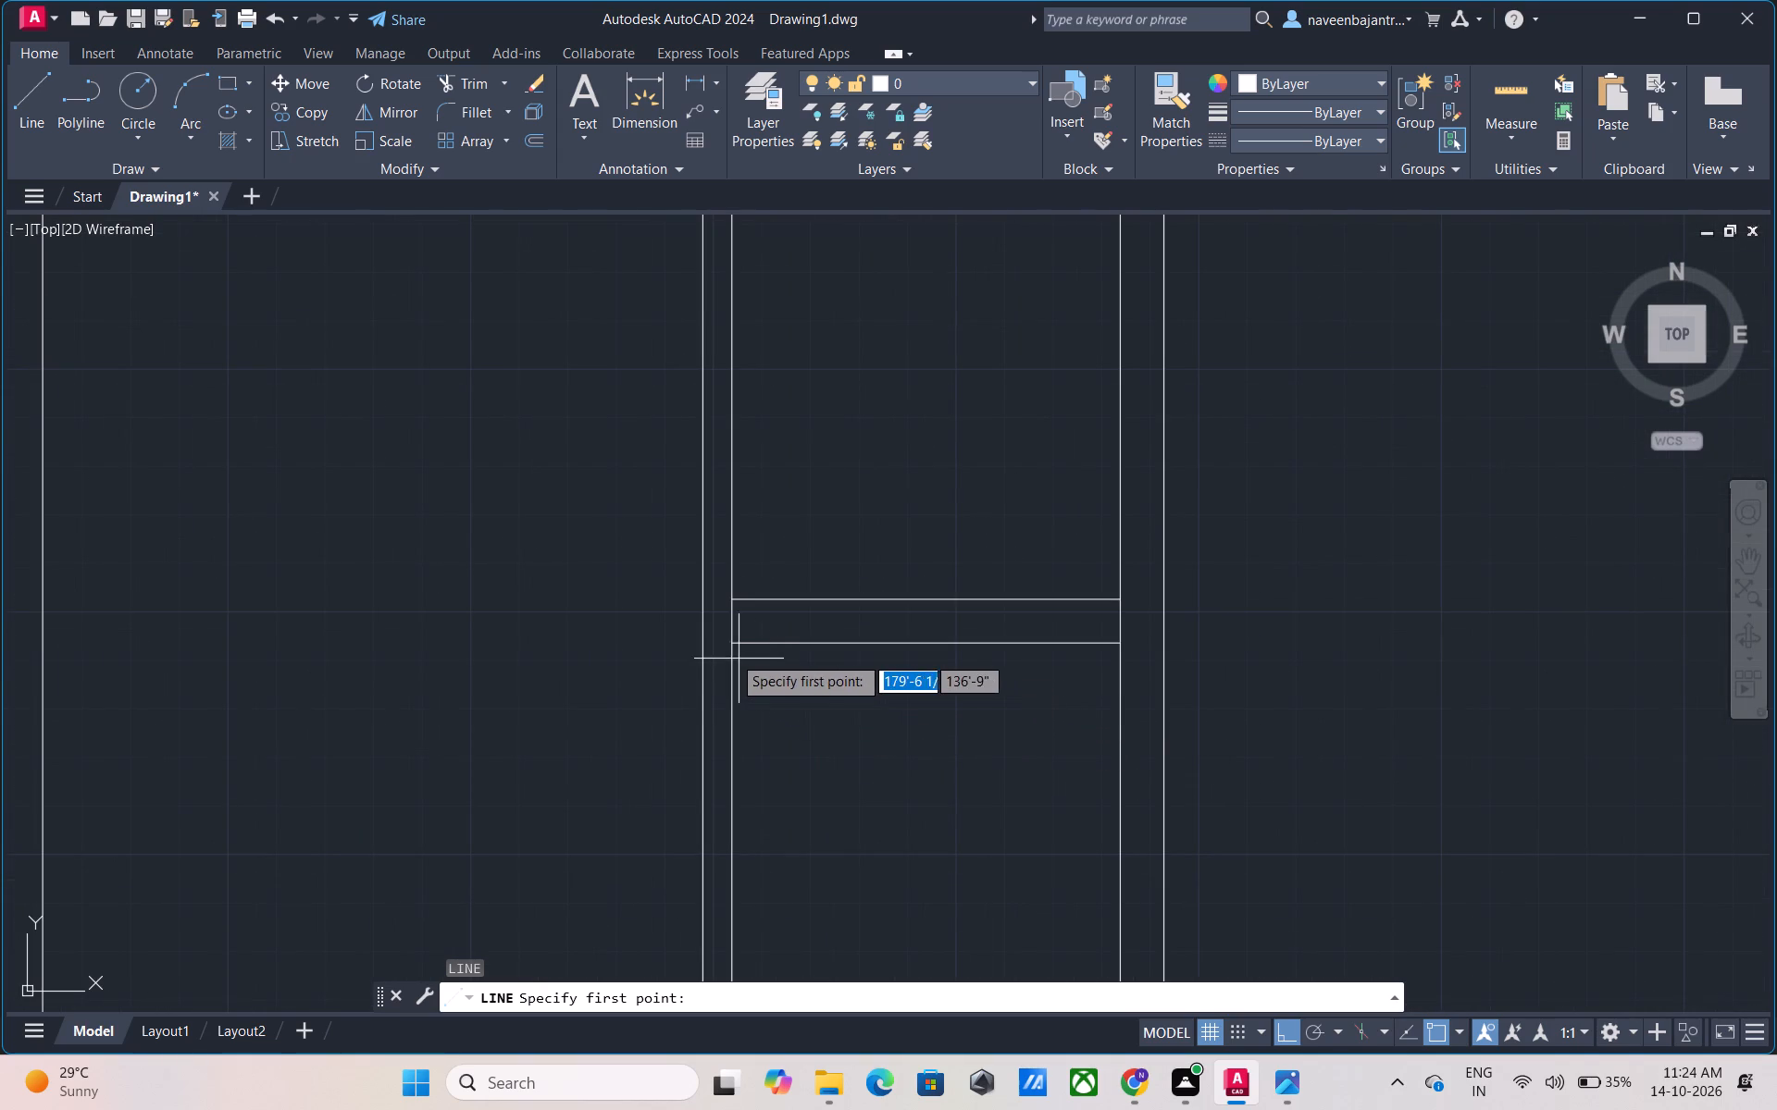
click(730, 641)
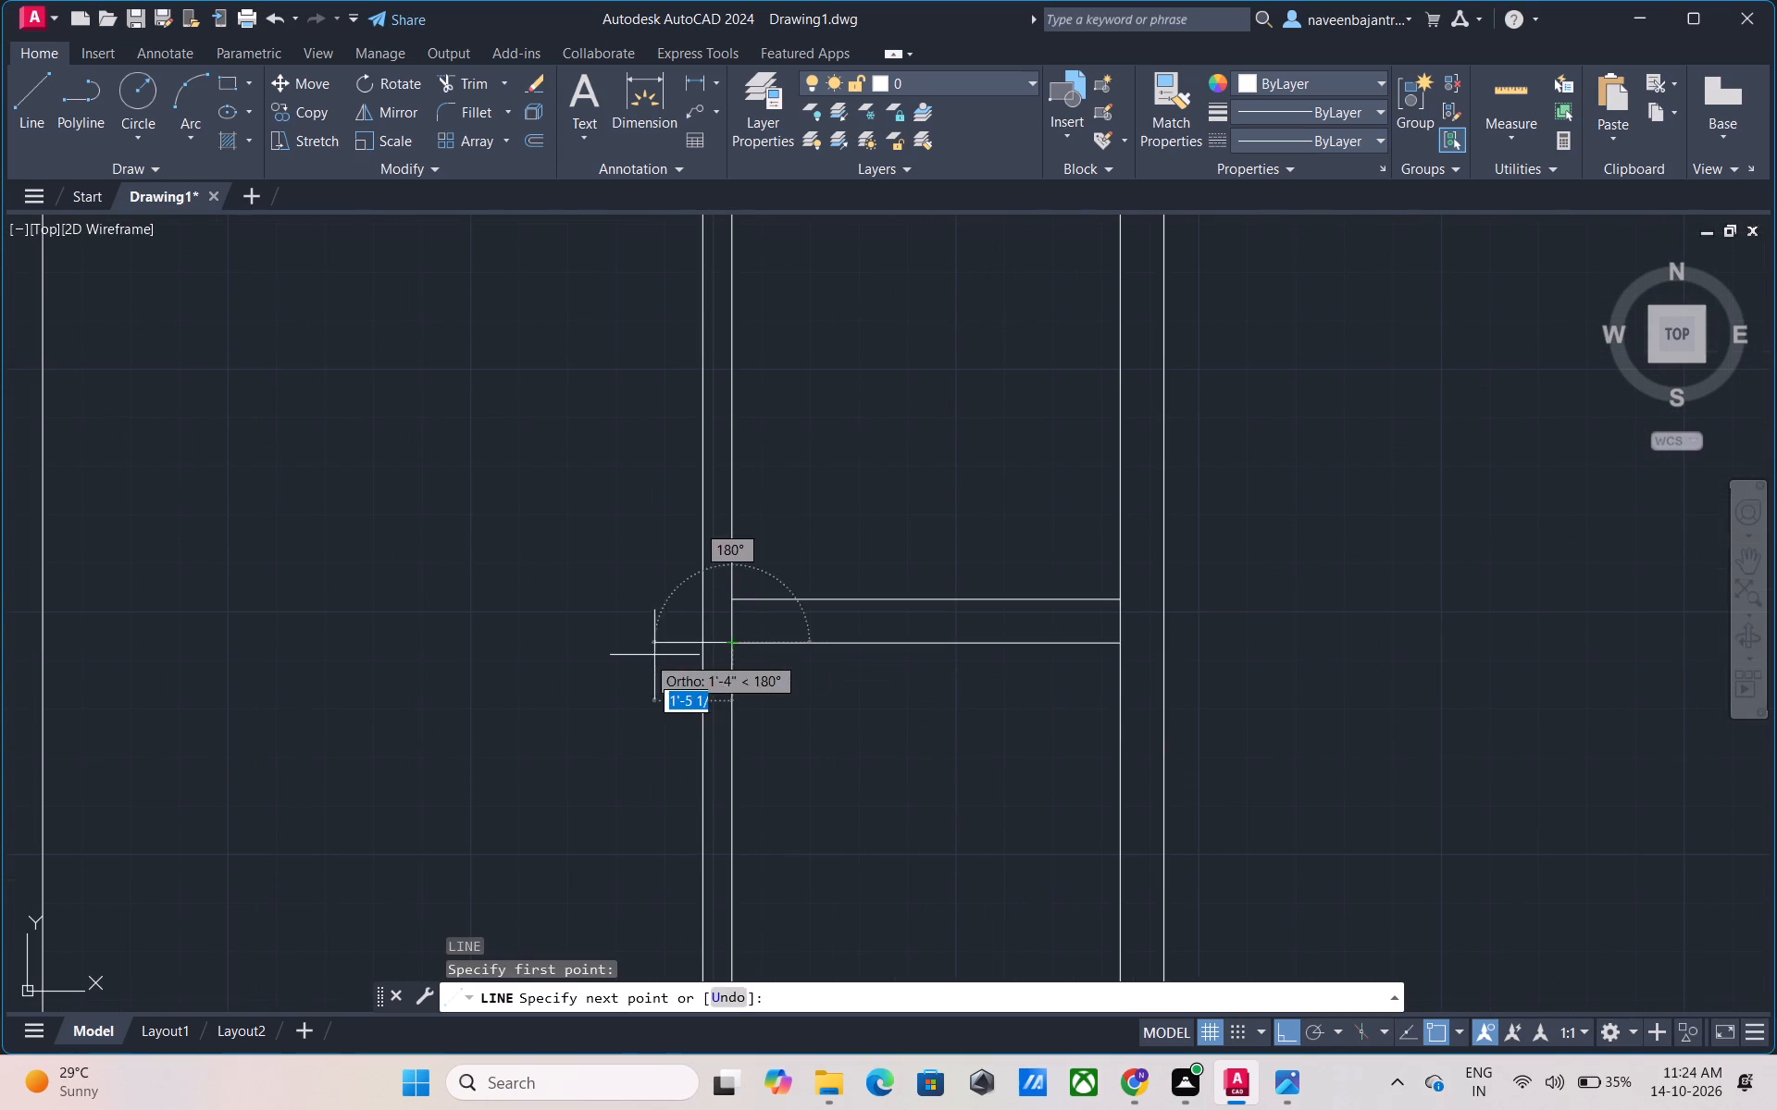
click(632, 655)
key(Escape)
Trim the extension's overhang, the 6" partition's lines beyond its corner with the cross partition, and the right inner wall line between the cross partition's faces.
key(t)
text(R)
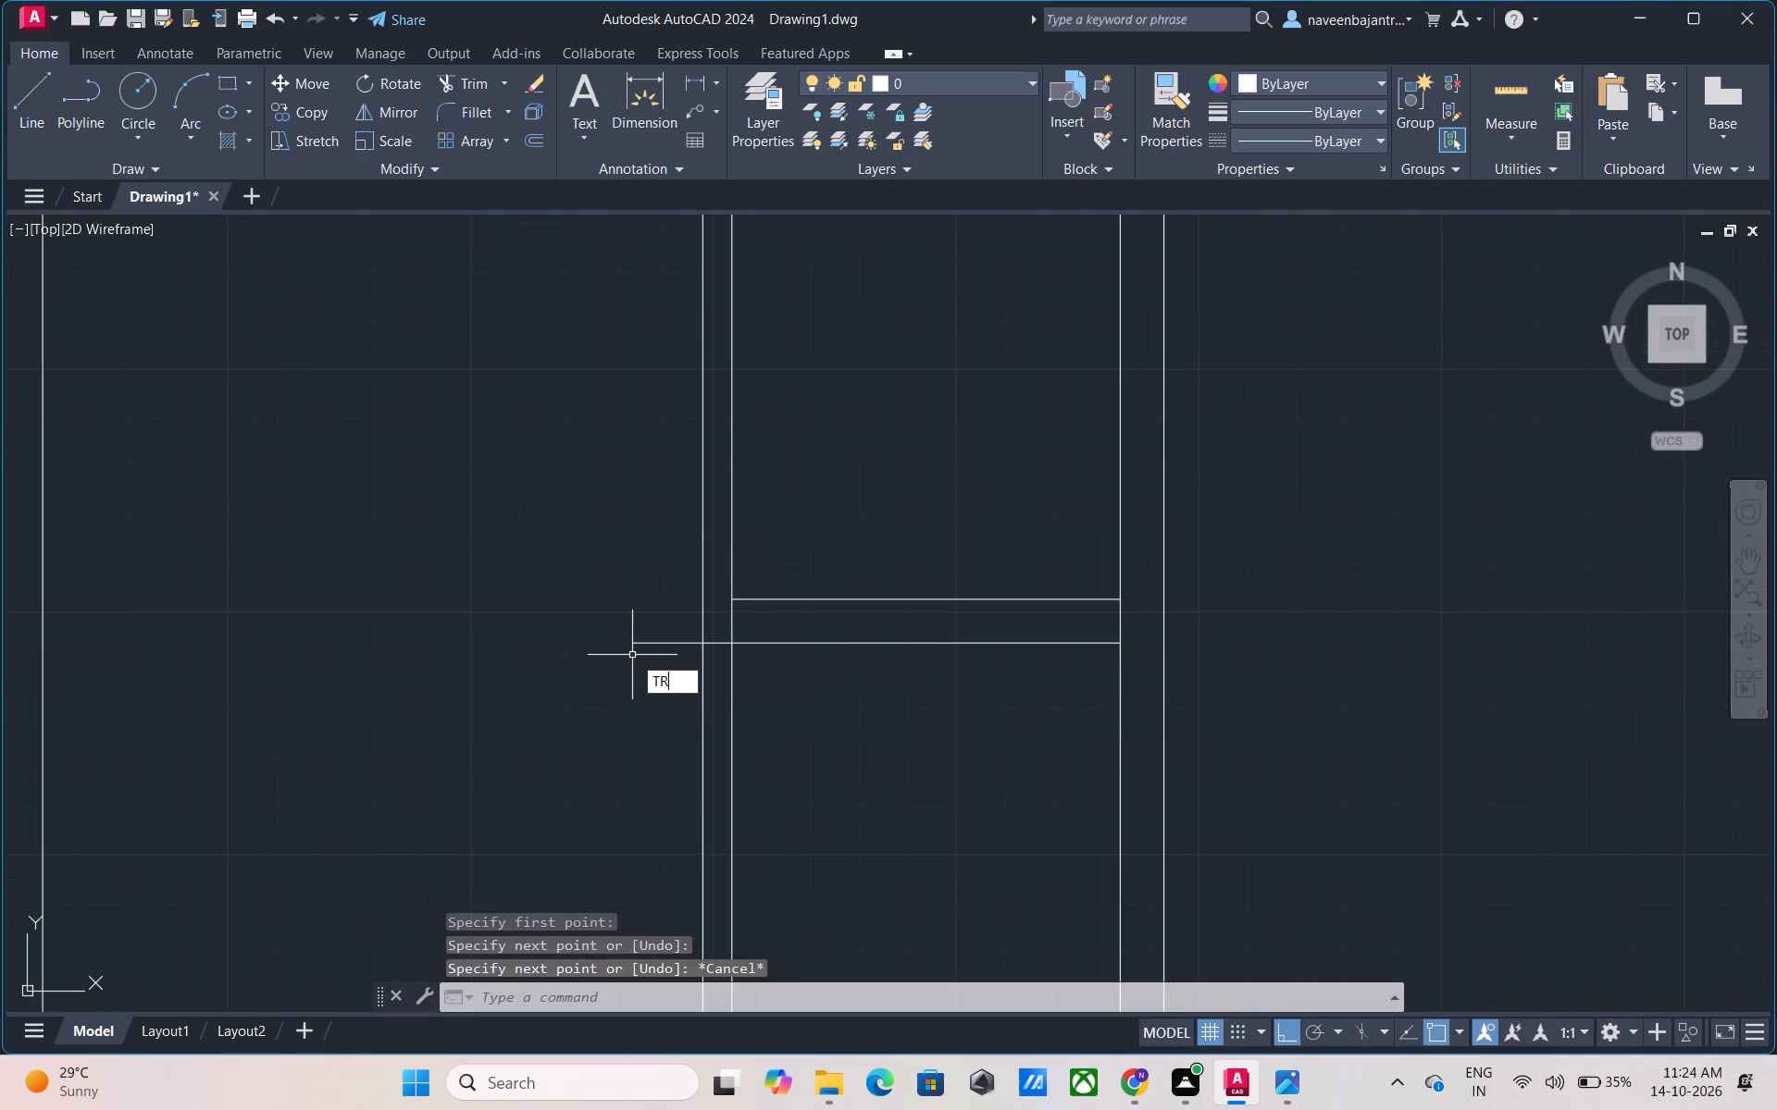
key(space)
click(659, 640)
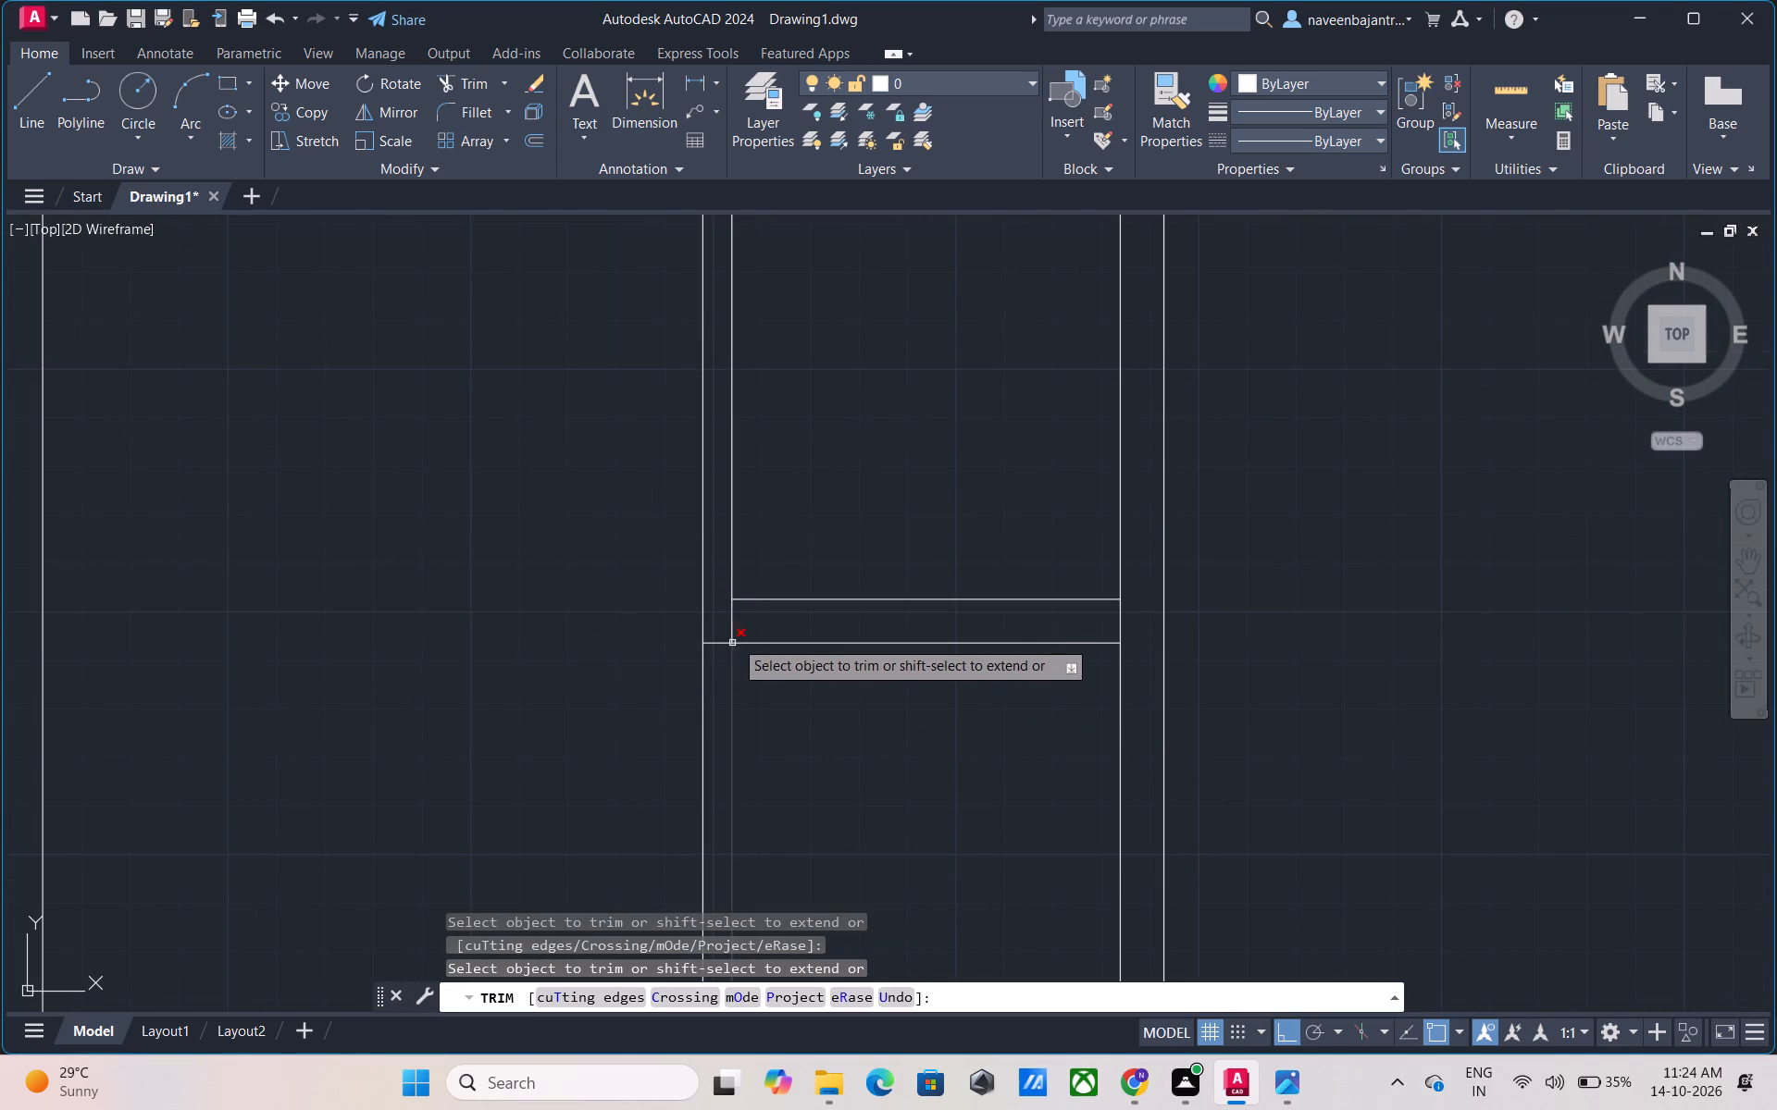
click(733, 622)
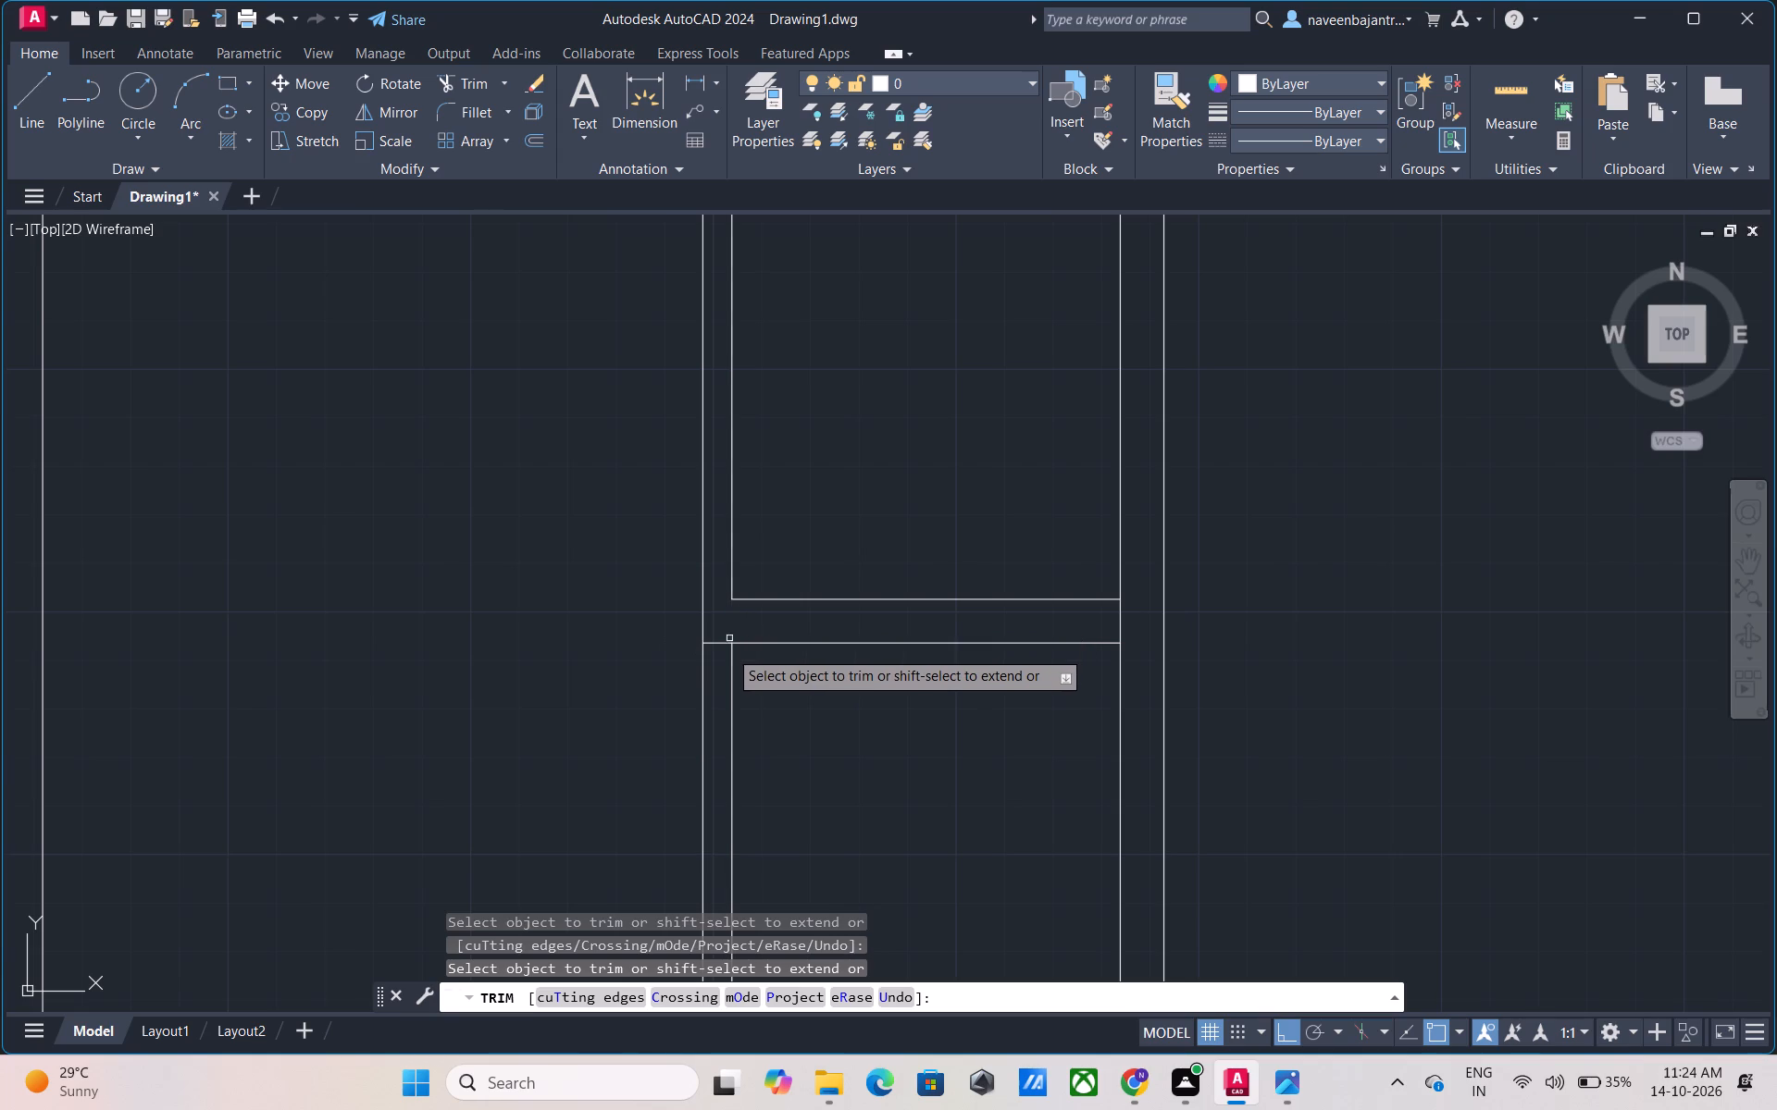
click(731, 680)
click(702, 704)
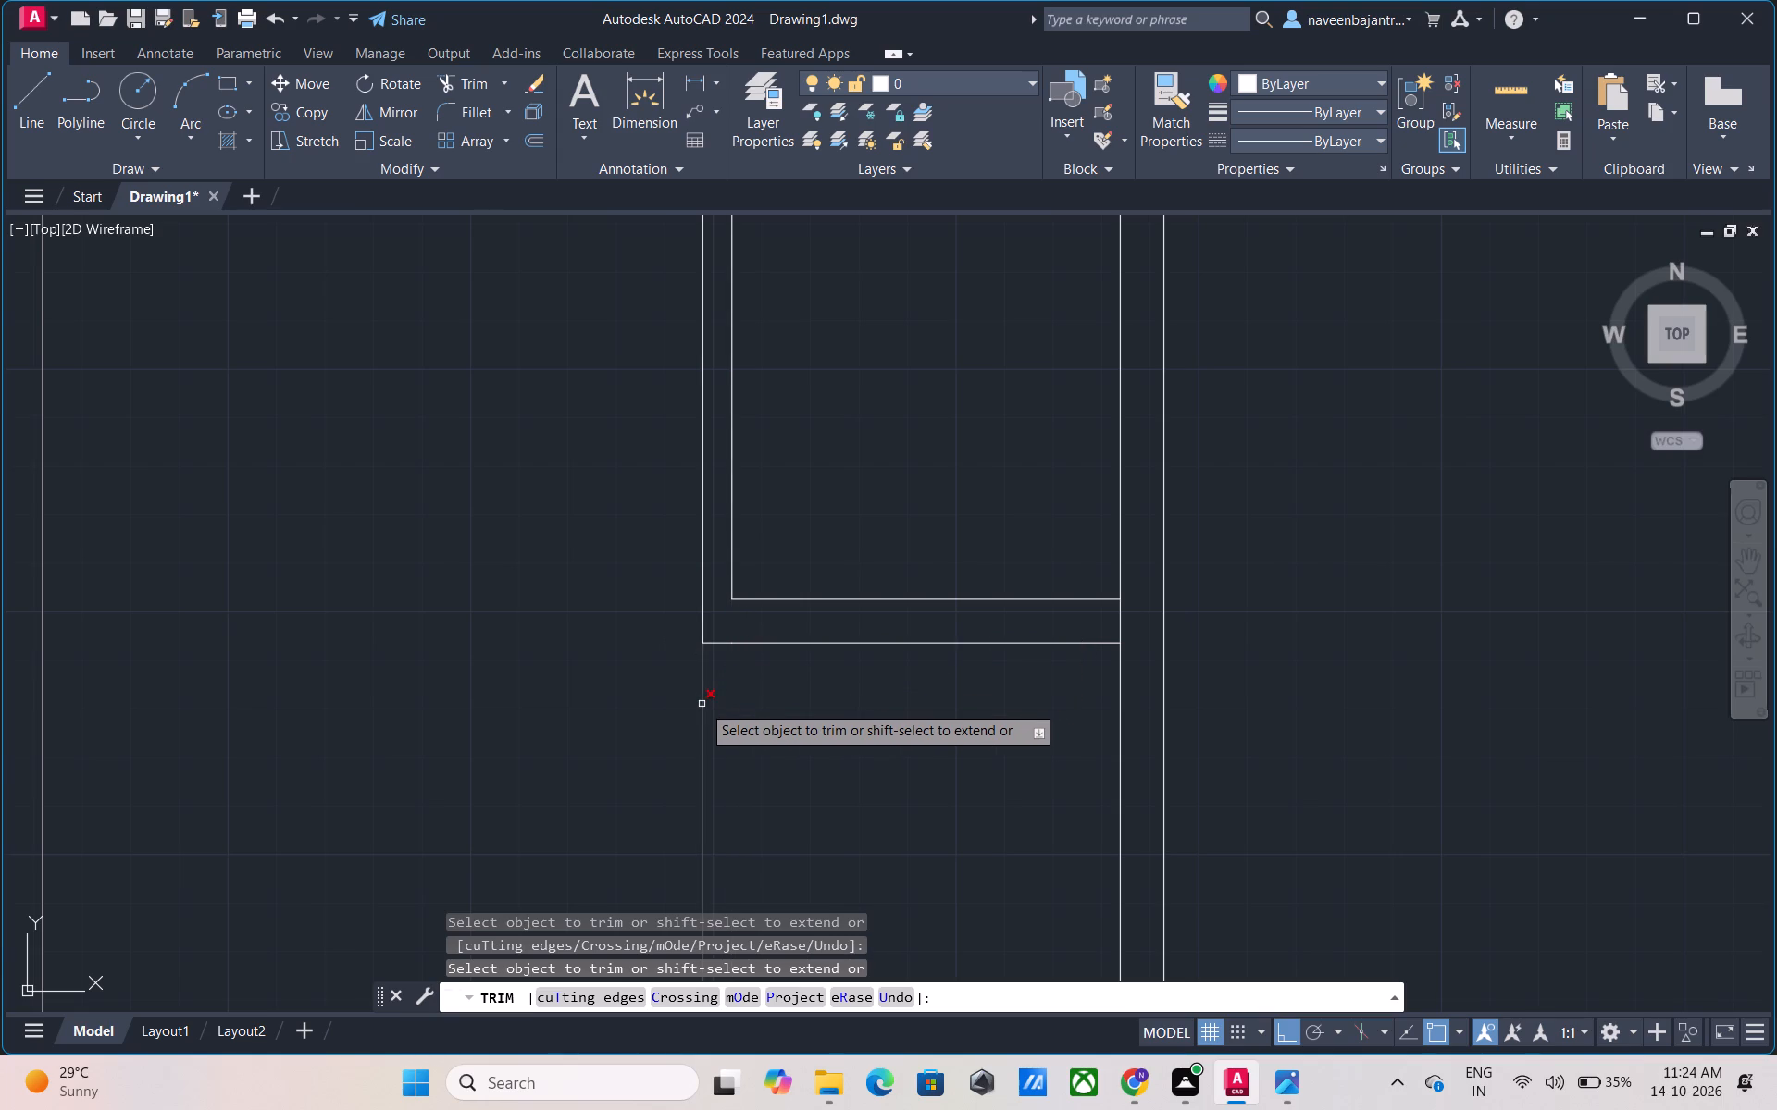
scroll(702, 704, down, 2)
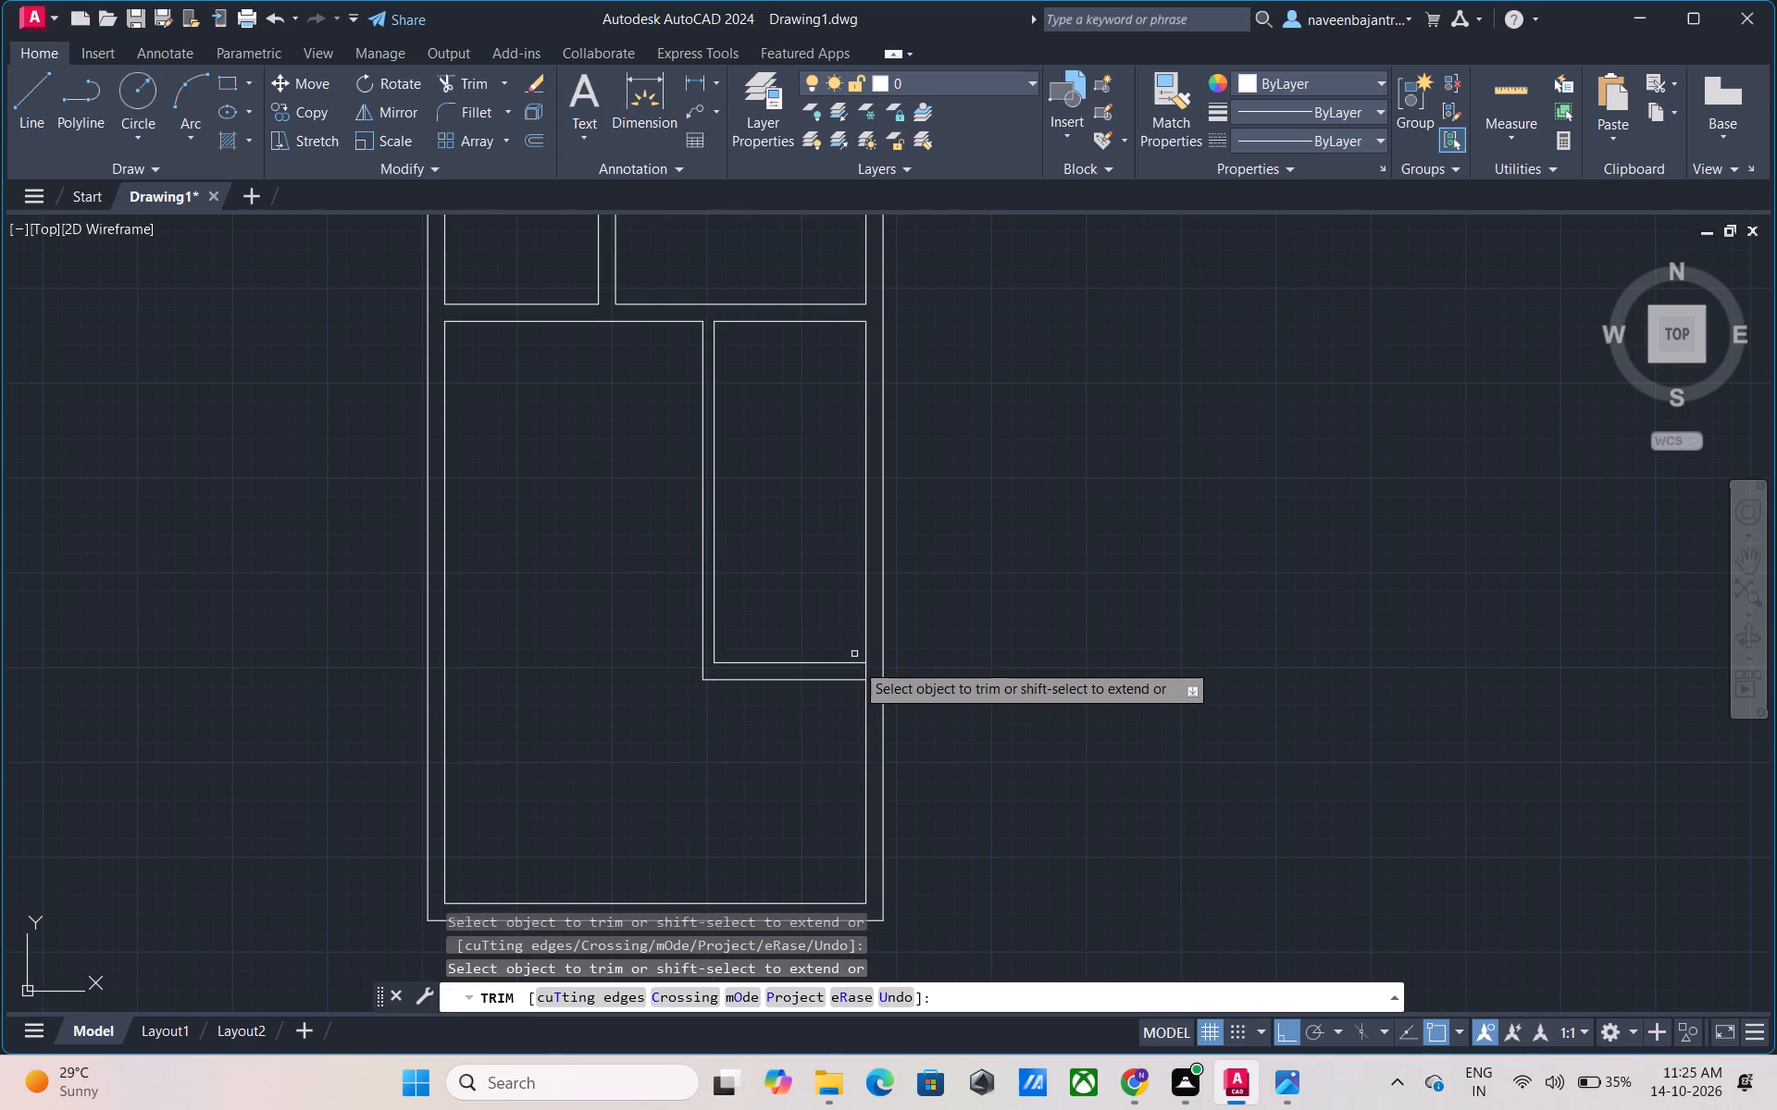
click(863, 671)
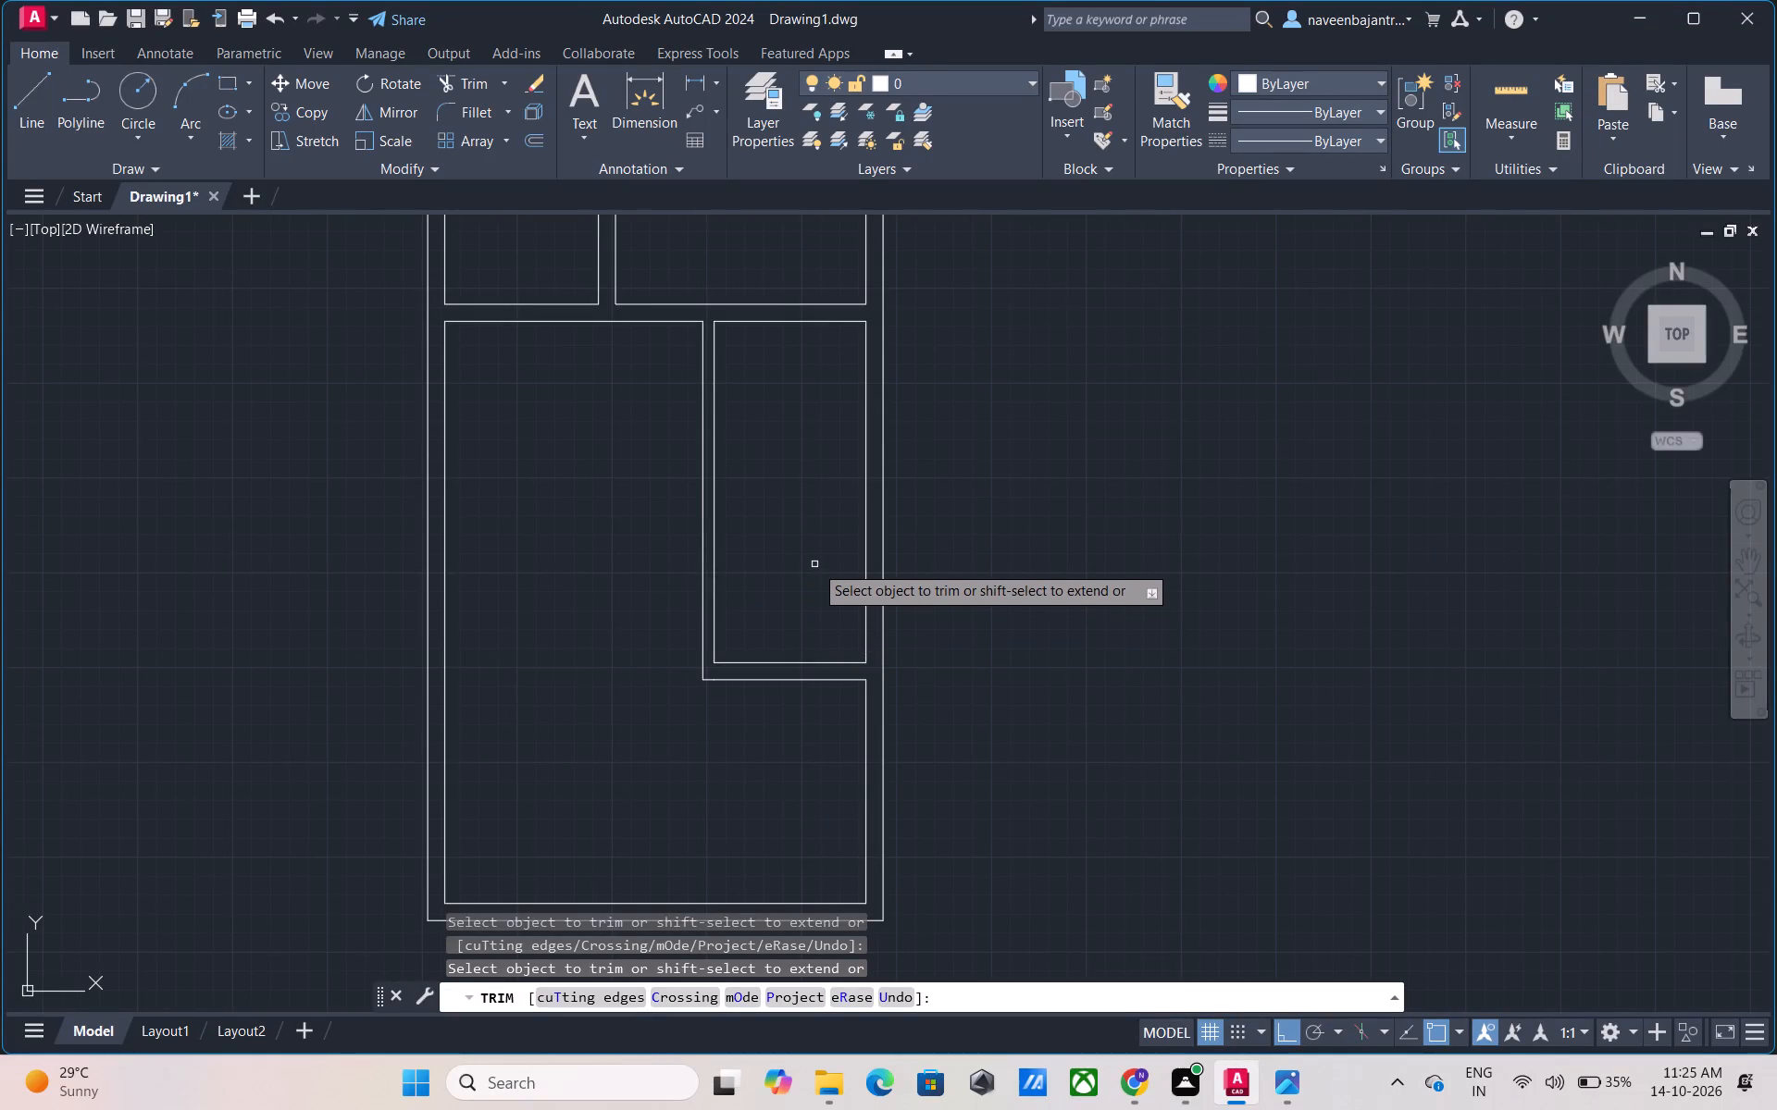
Draw two horizontal lines extending the cross partition's lower and upper faces westward past the west exterior wall.
middle_drag(814, 564, 1050, 501)
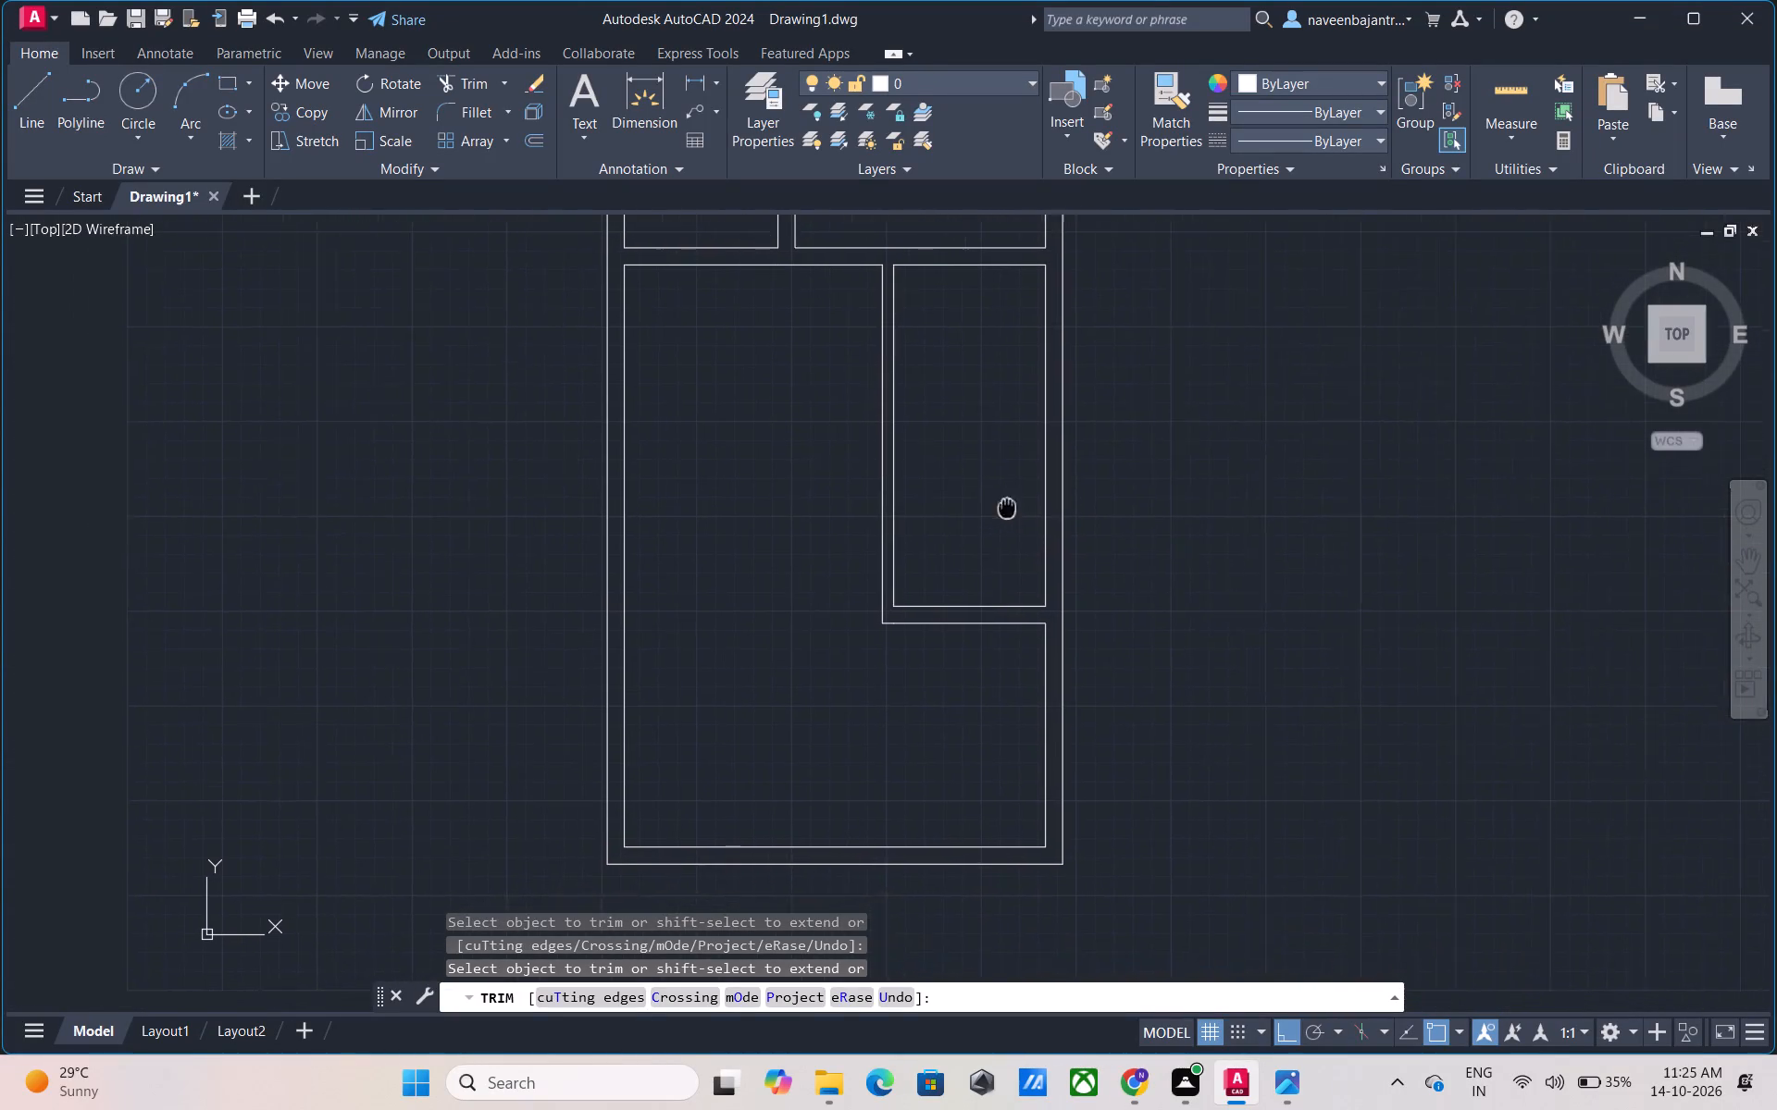
middle_drag(1050, 501, 1051, 501)
key(Escape)
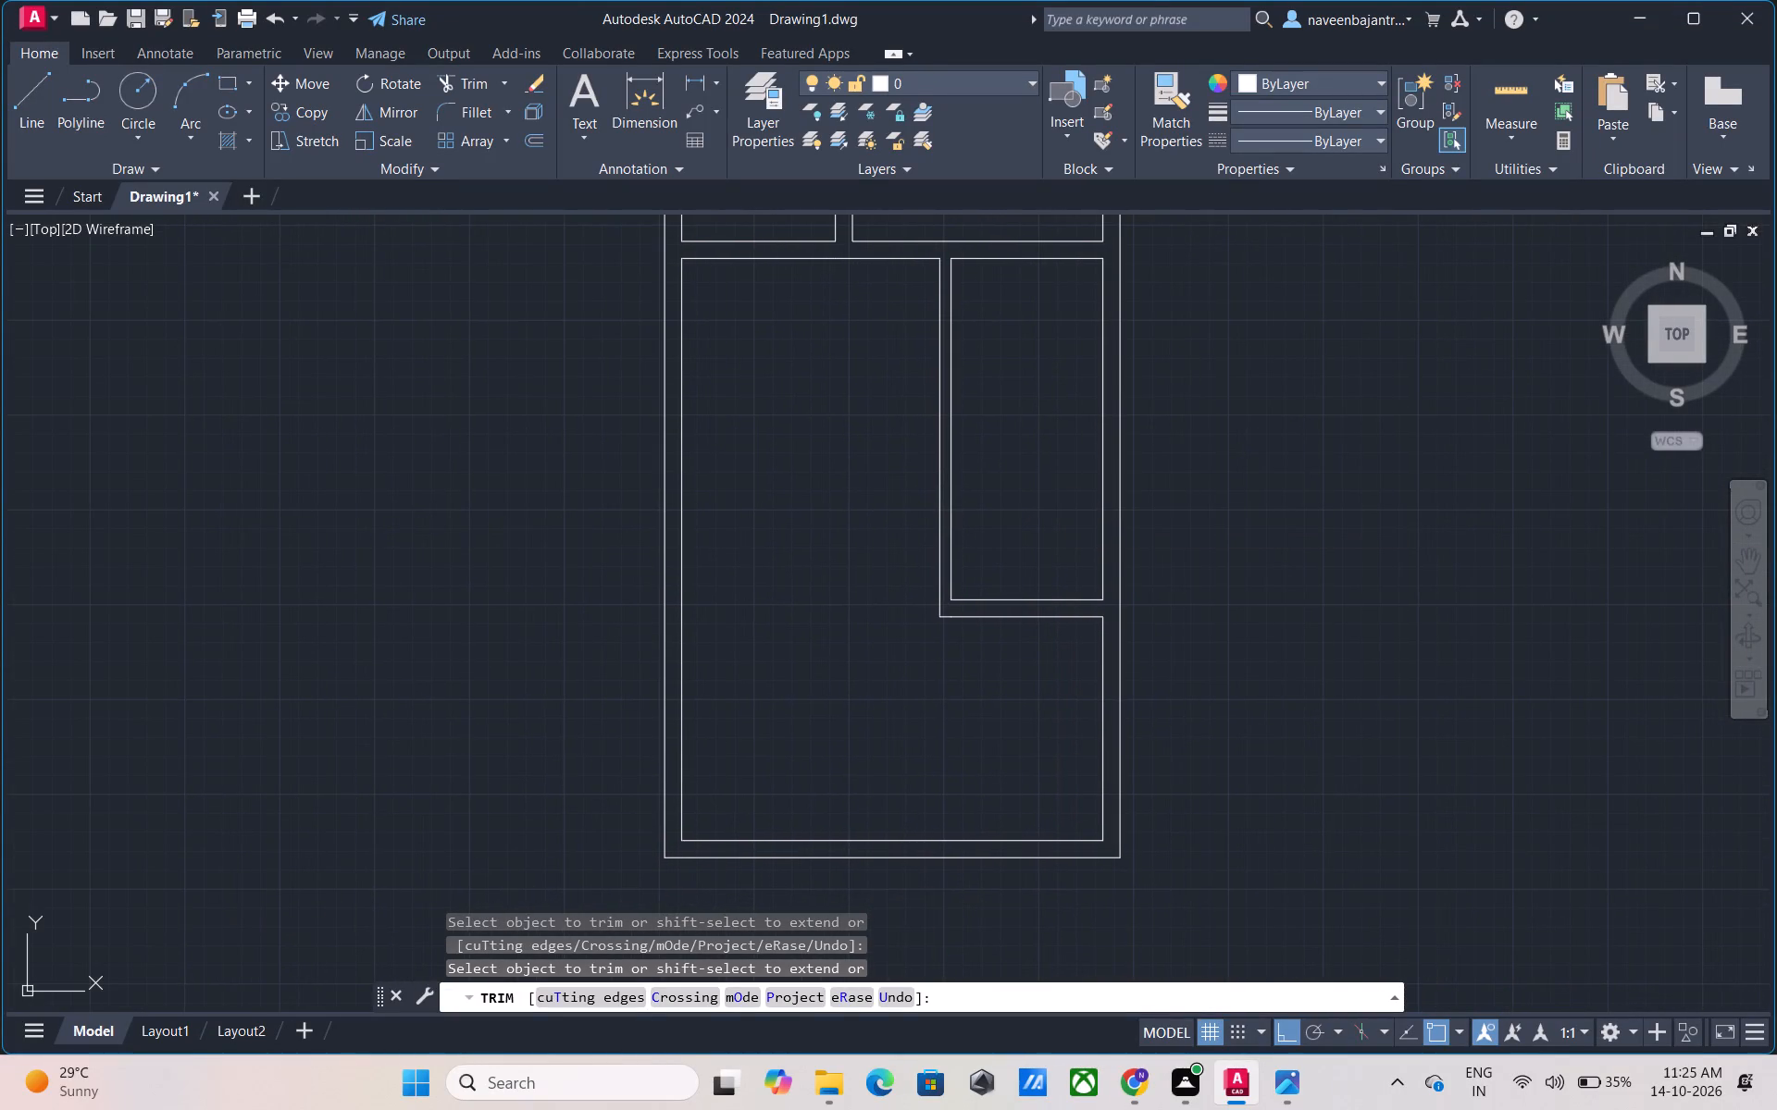
text(L)
key(space)
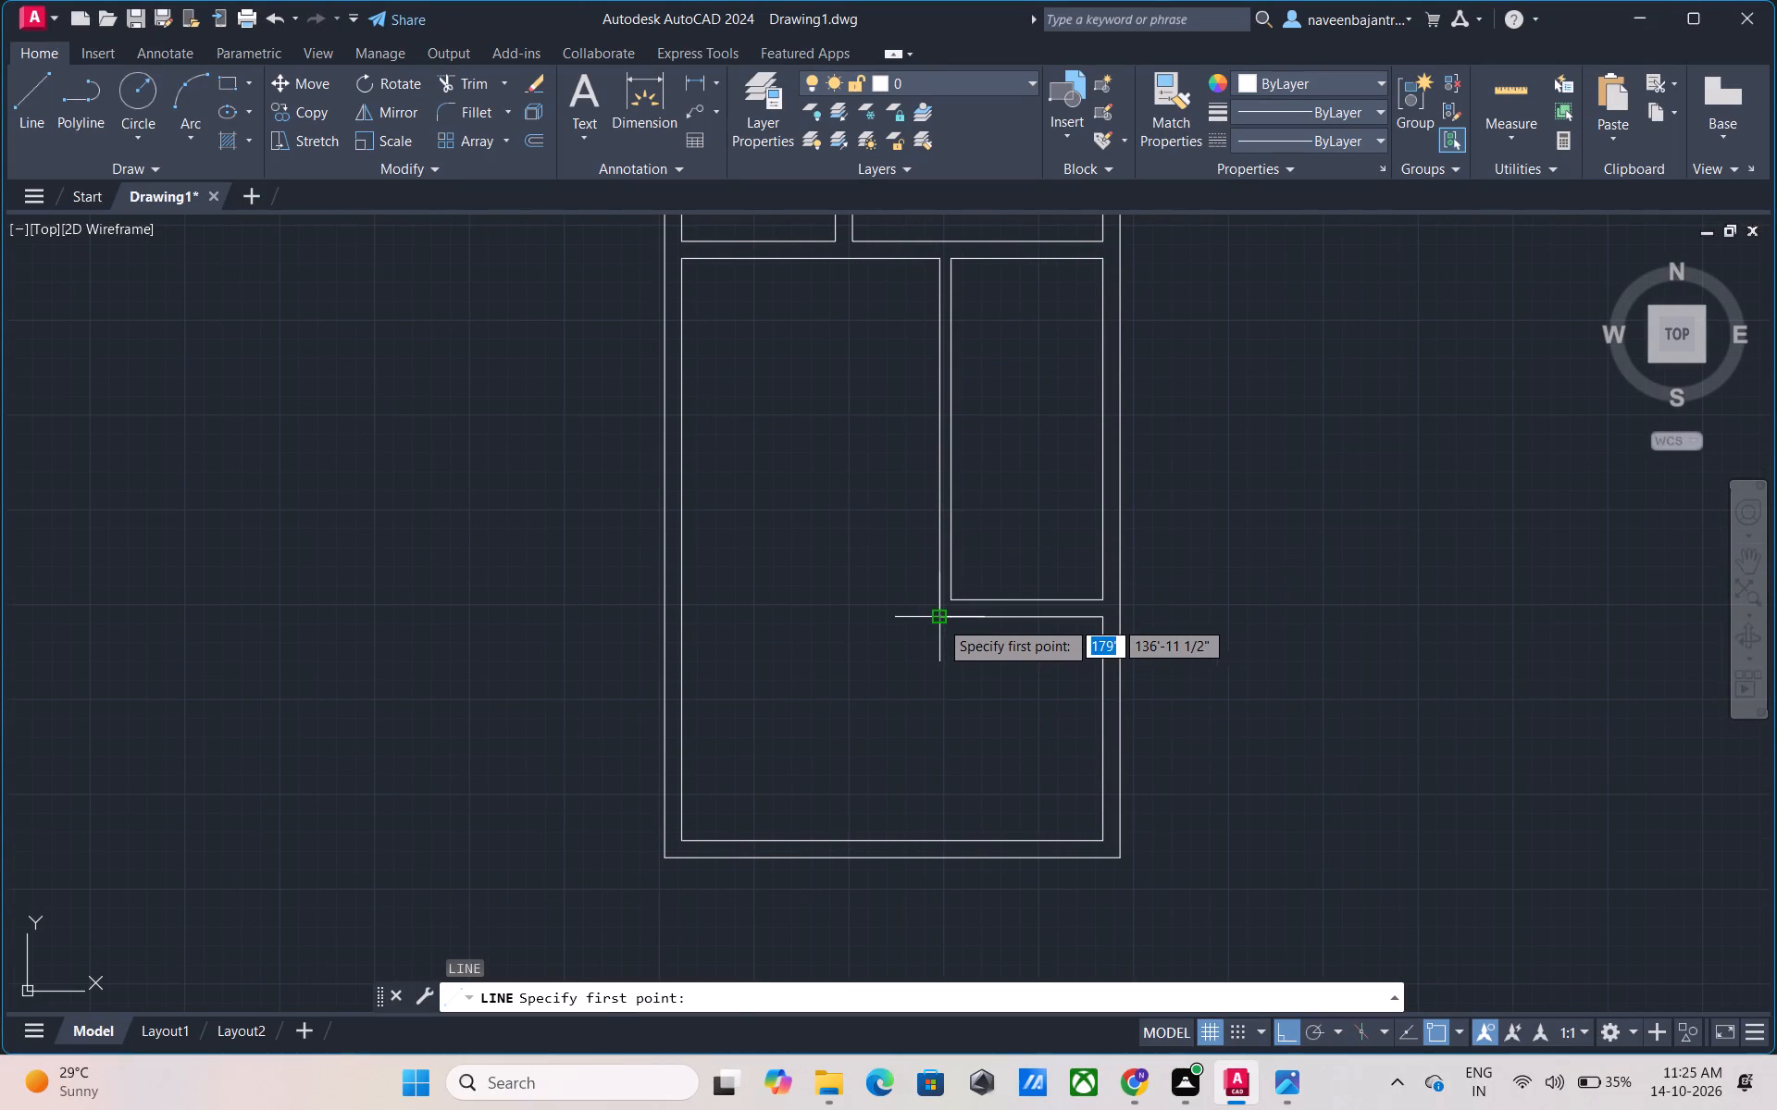
click(939, 620)
click(563, 654)
key(Escape)
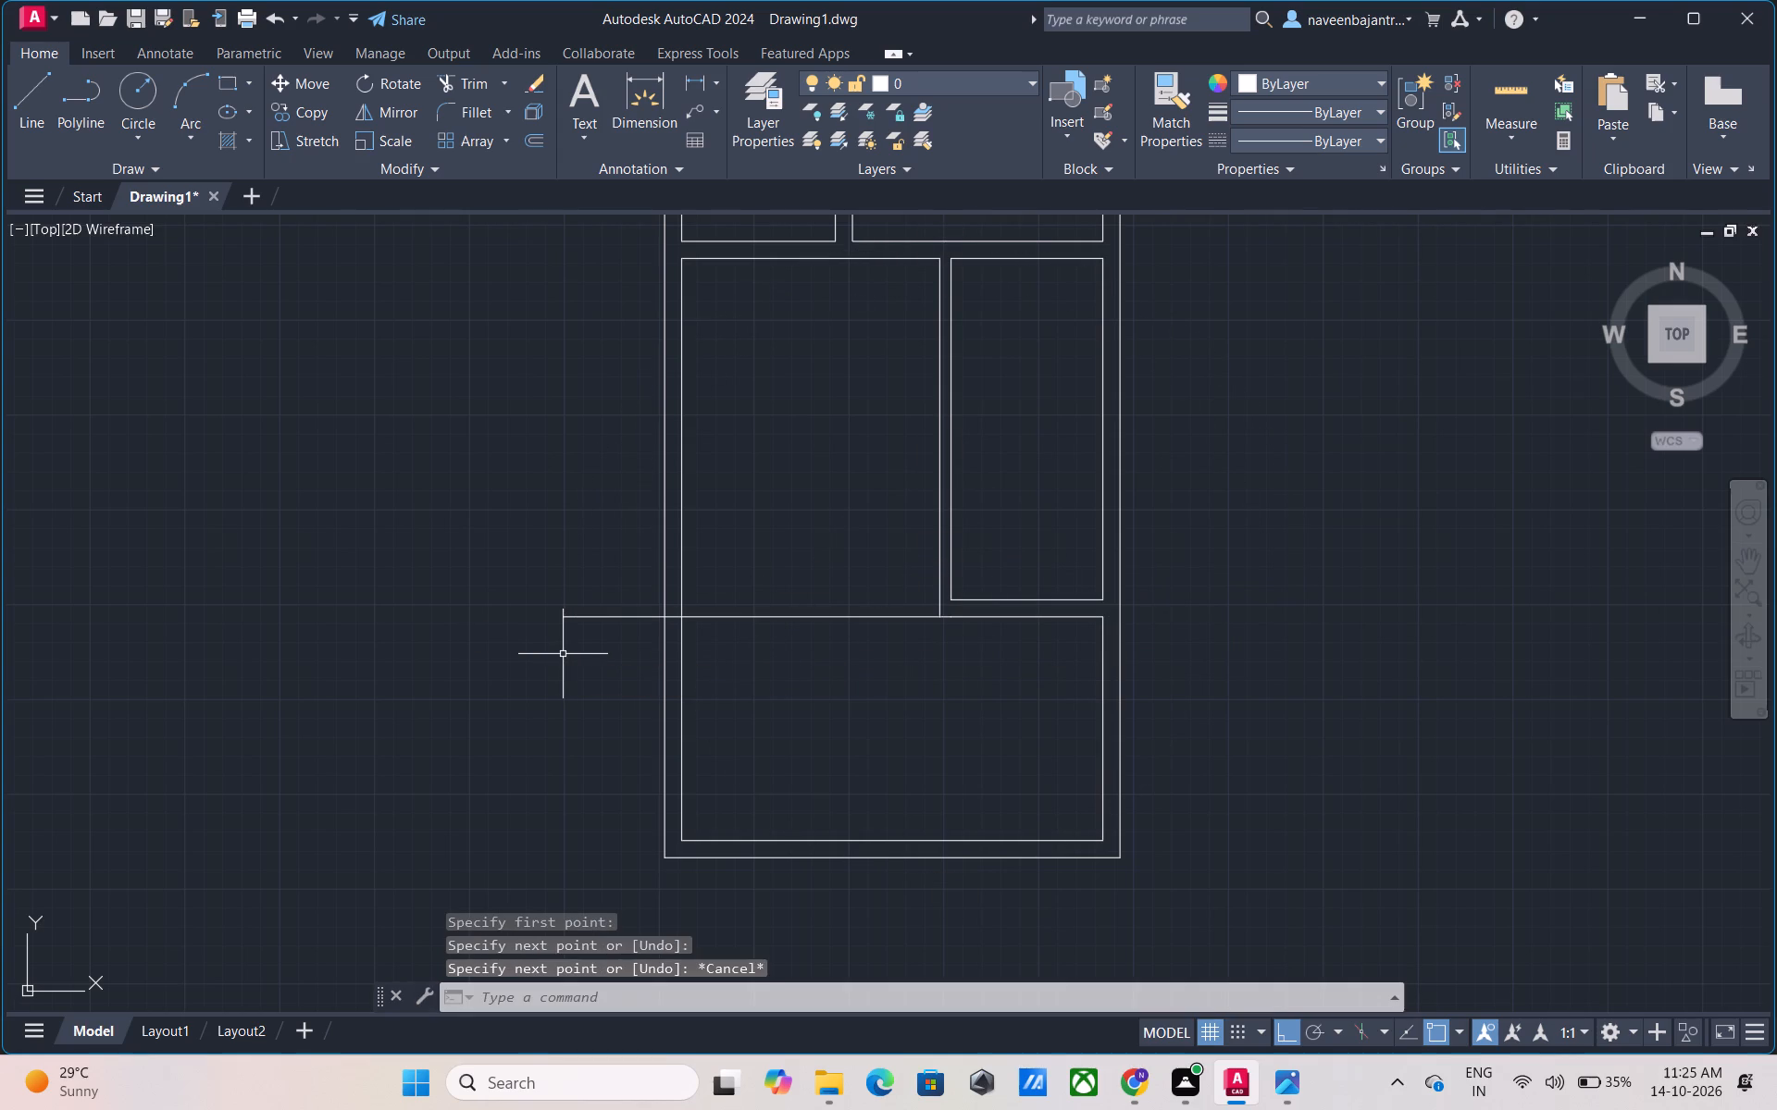
text(L)
key(space)
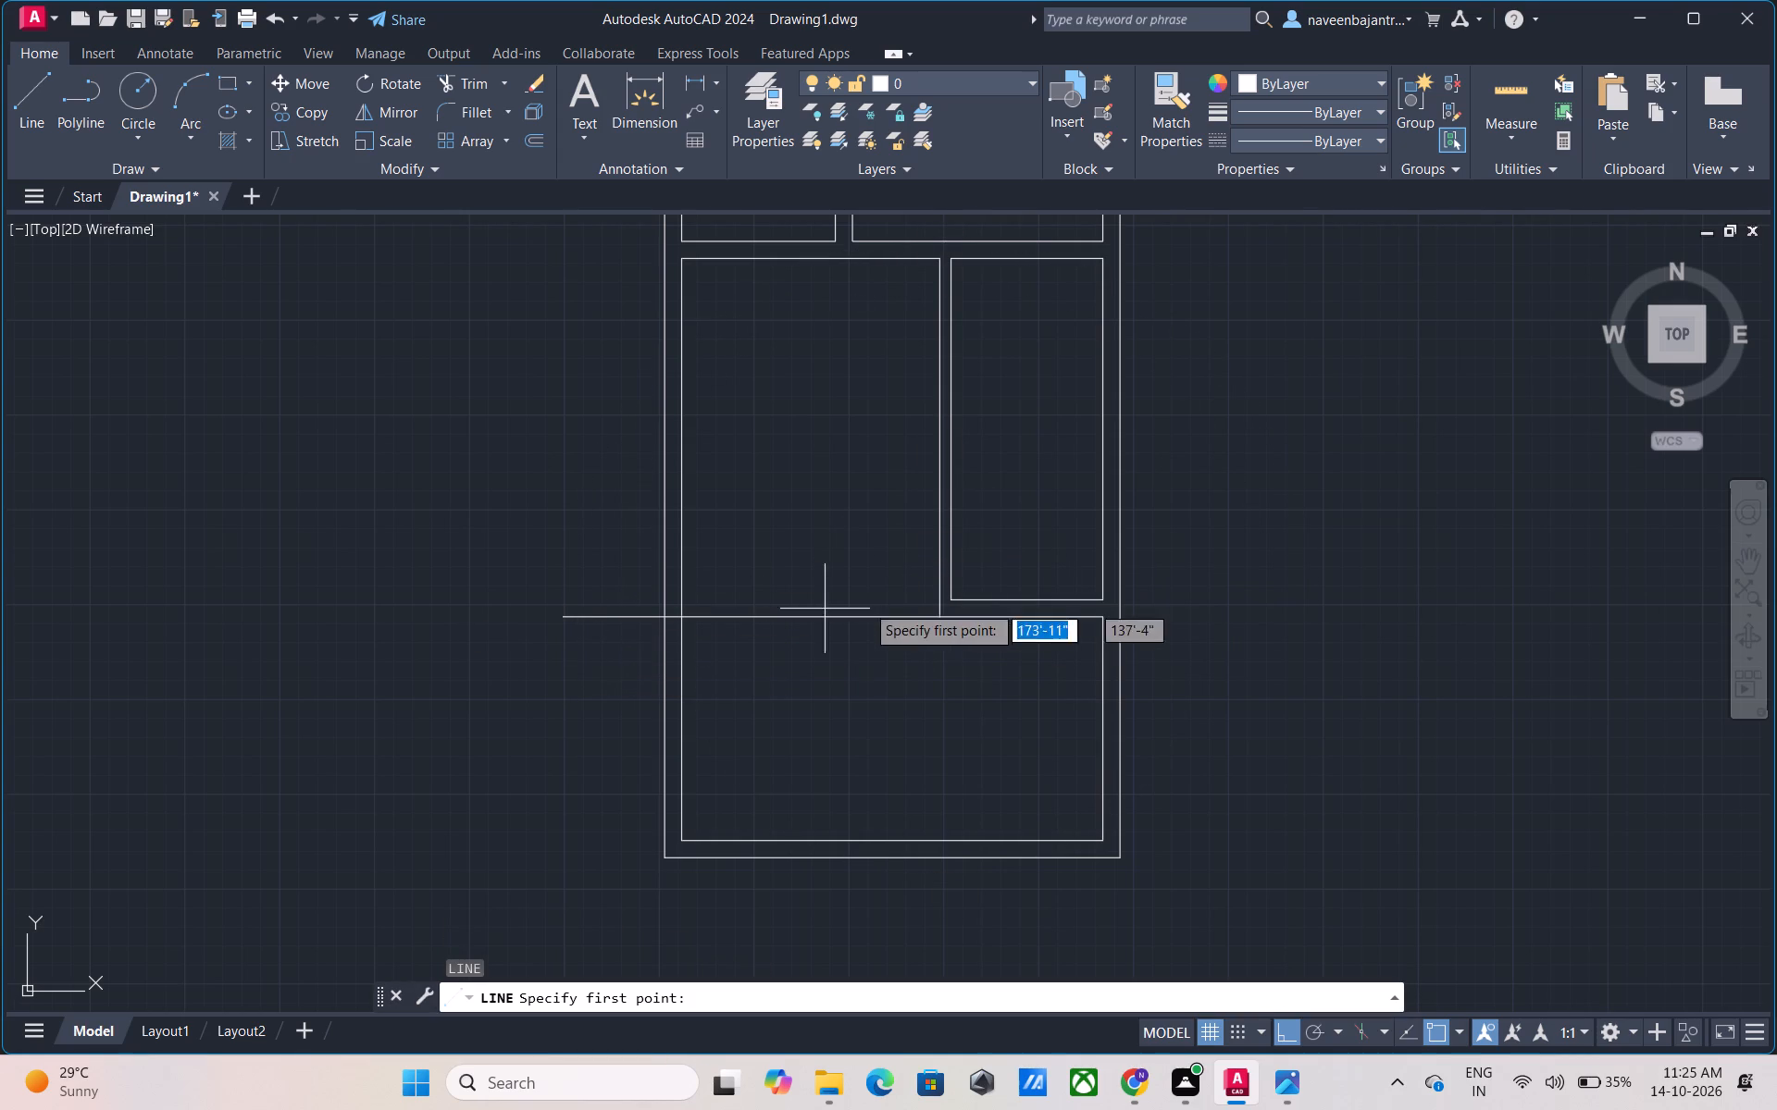
click(956, 602)
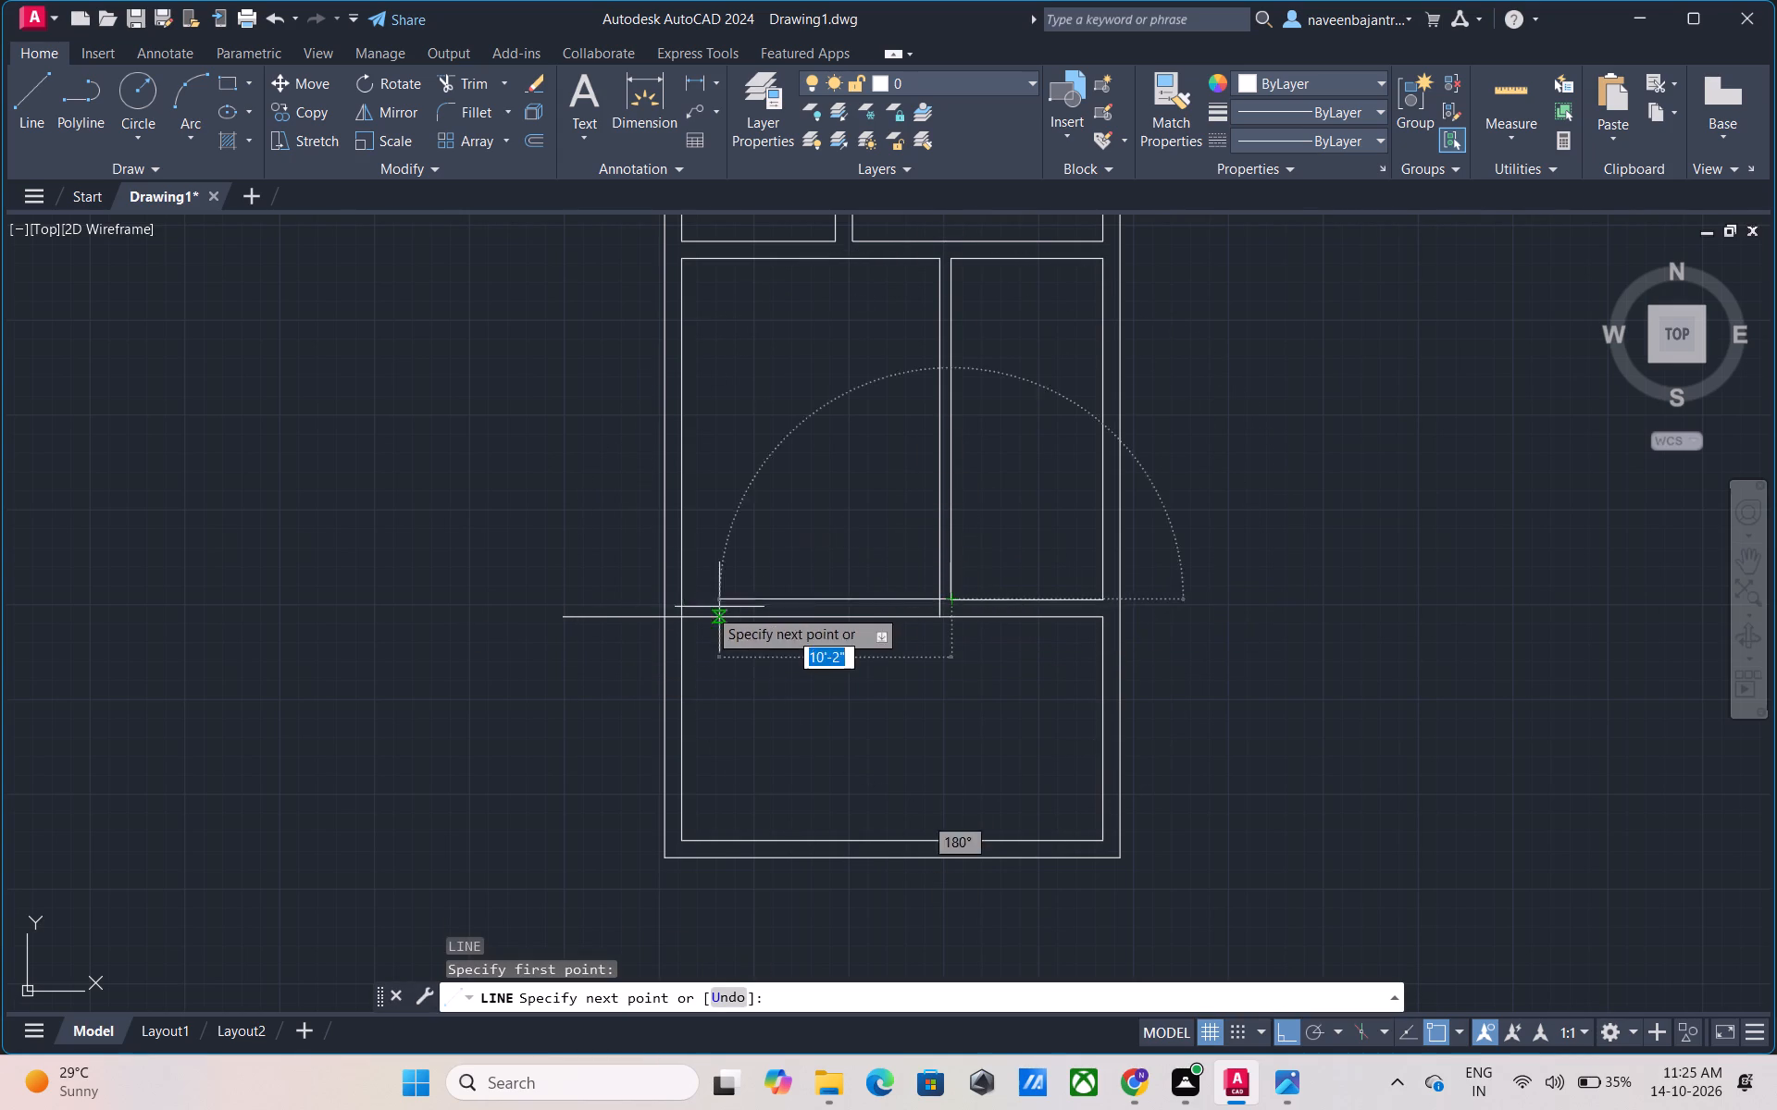
click(599, 603)
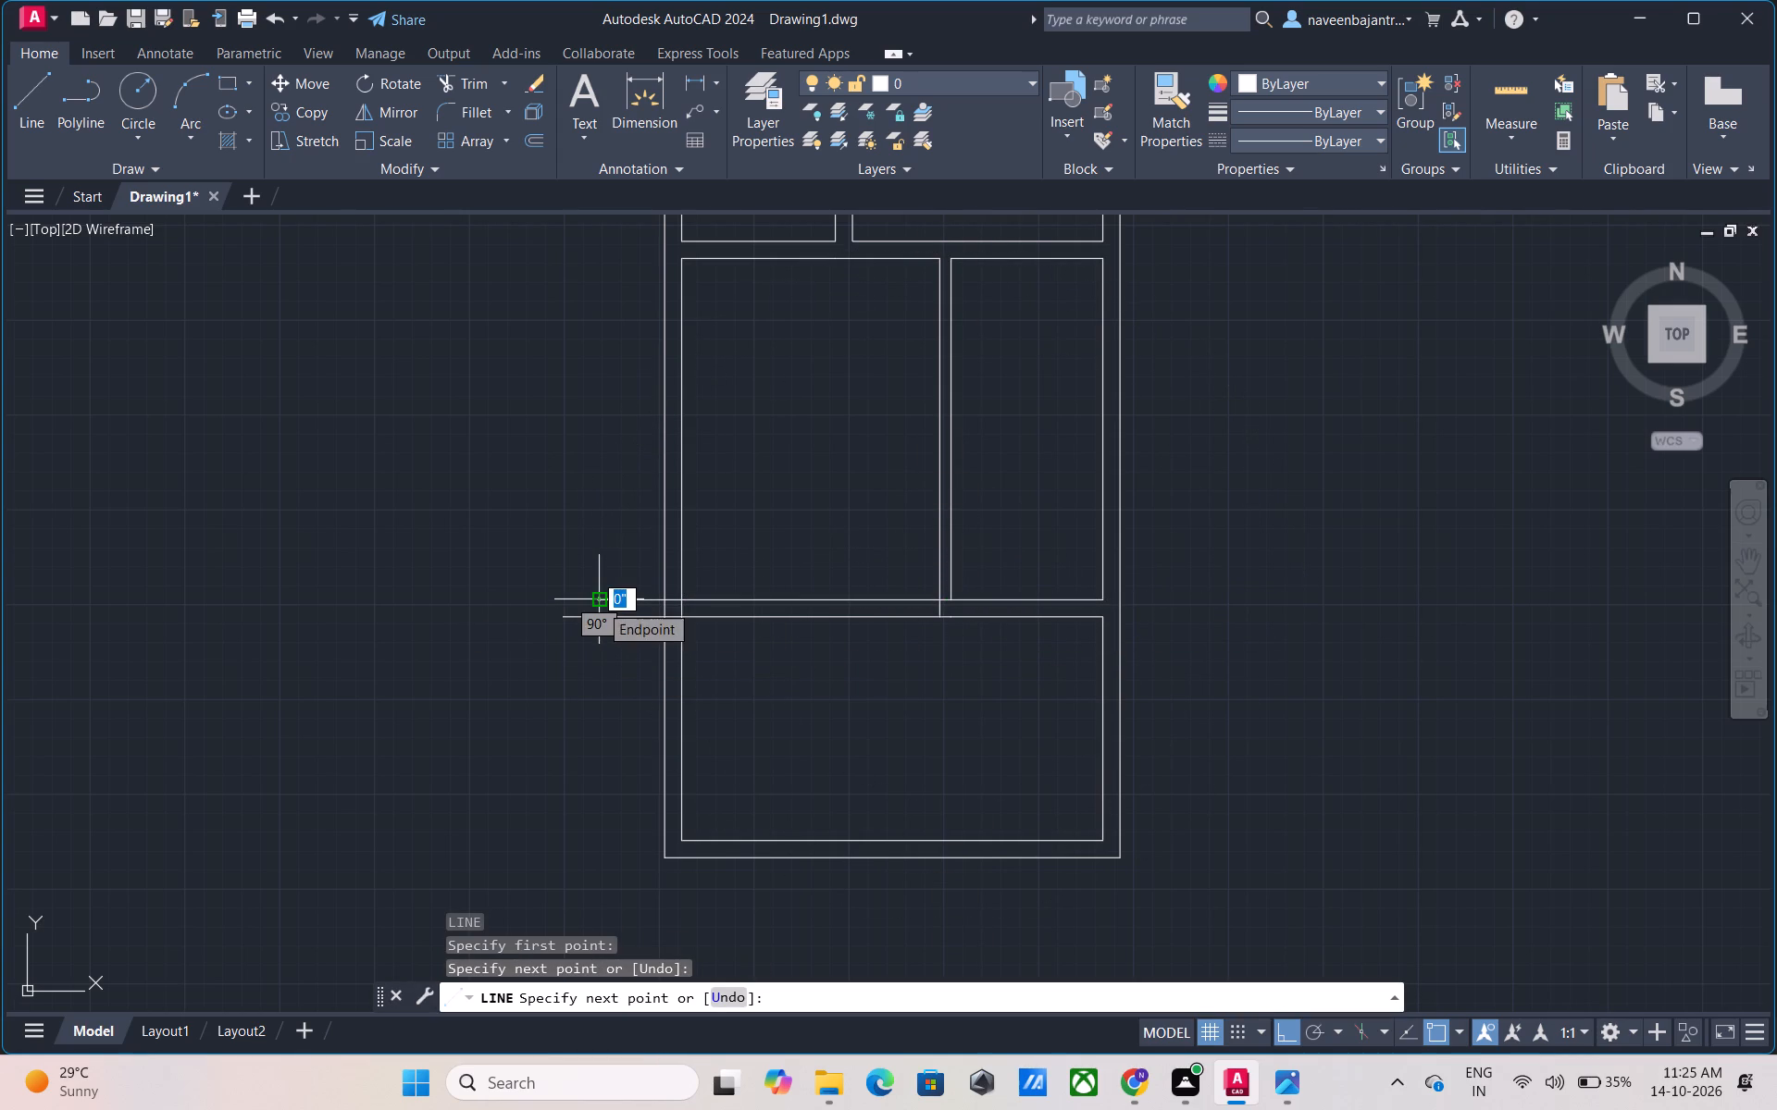
key(Escape)
Trim both extension lines back to the west wall's inner face and clear the line segments inside the cross partition's junction with the 6" partition.
text(TR)
key(space)
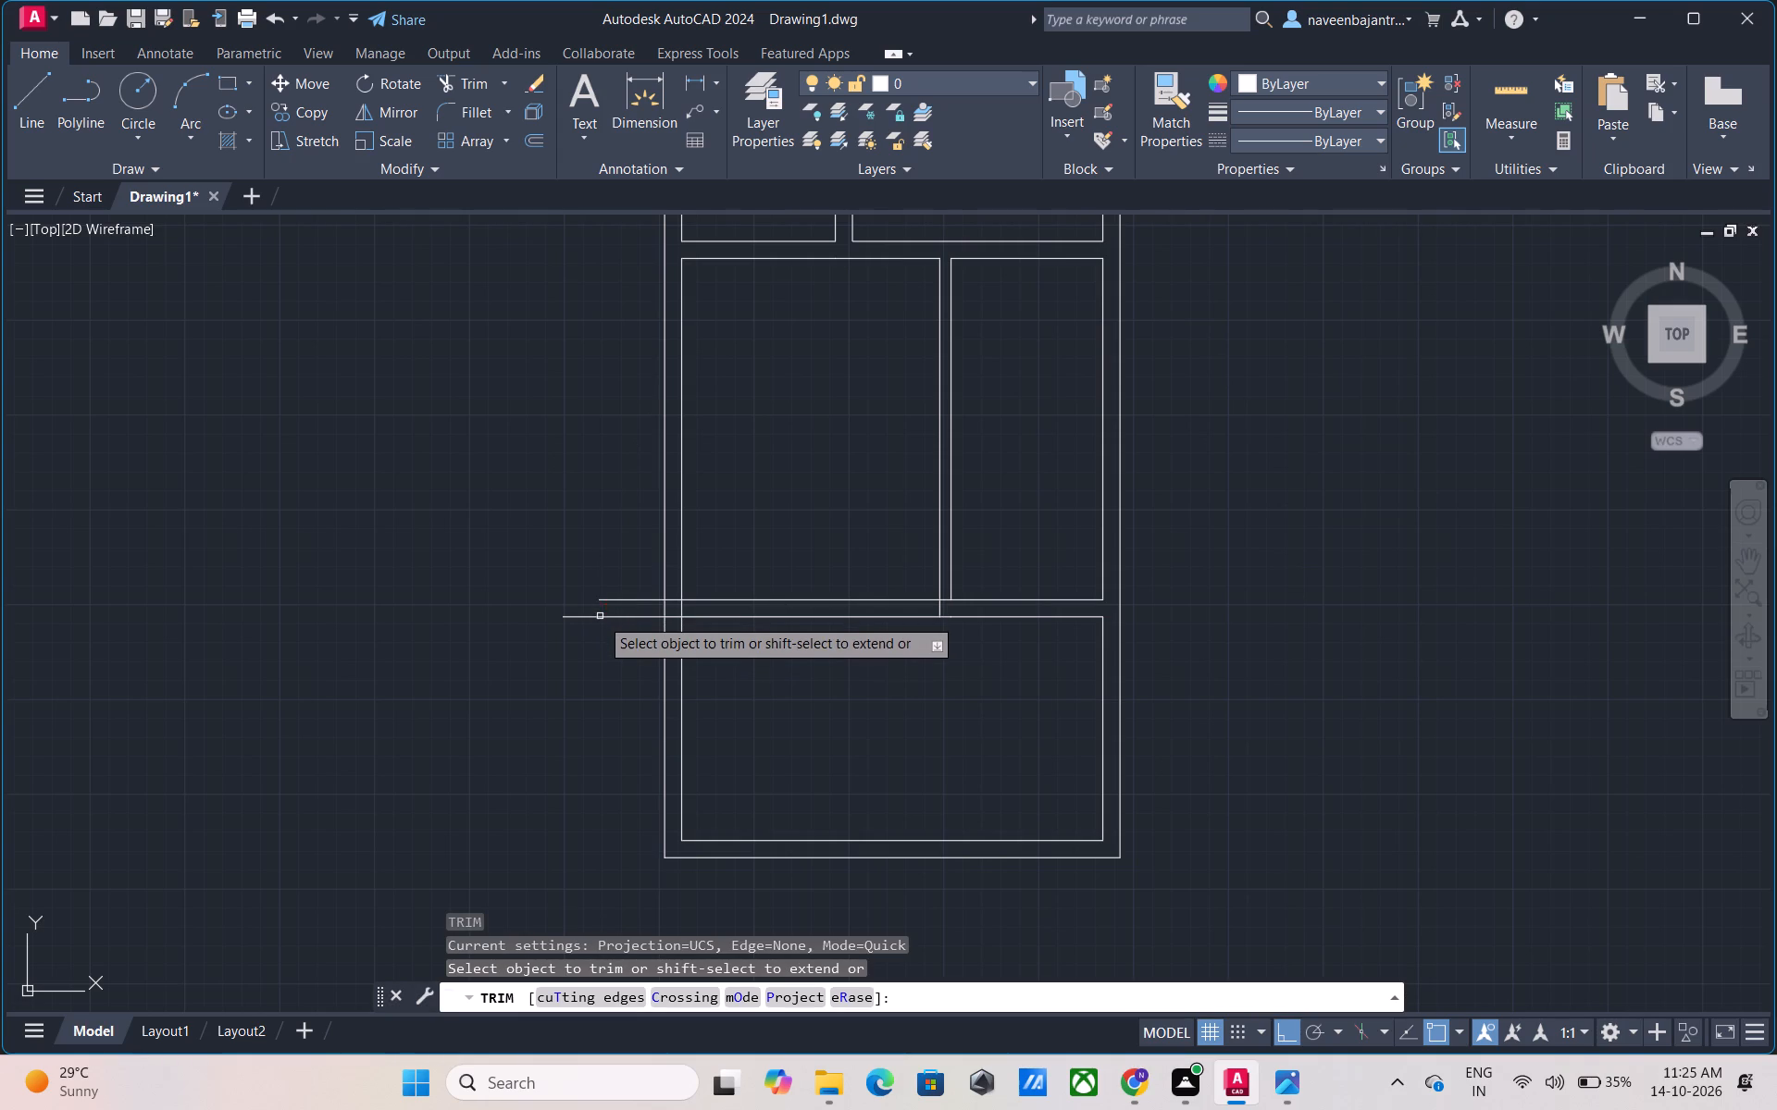
click(600, 617)
click(623, 600)
scroll(674, 620, up, 1)
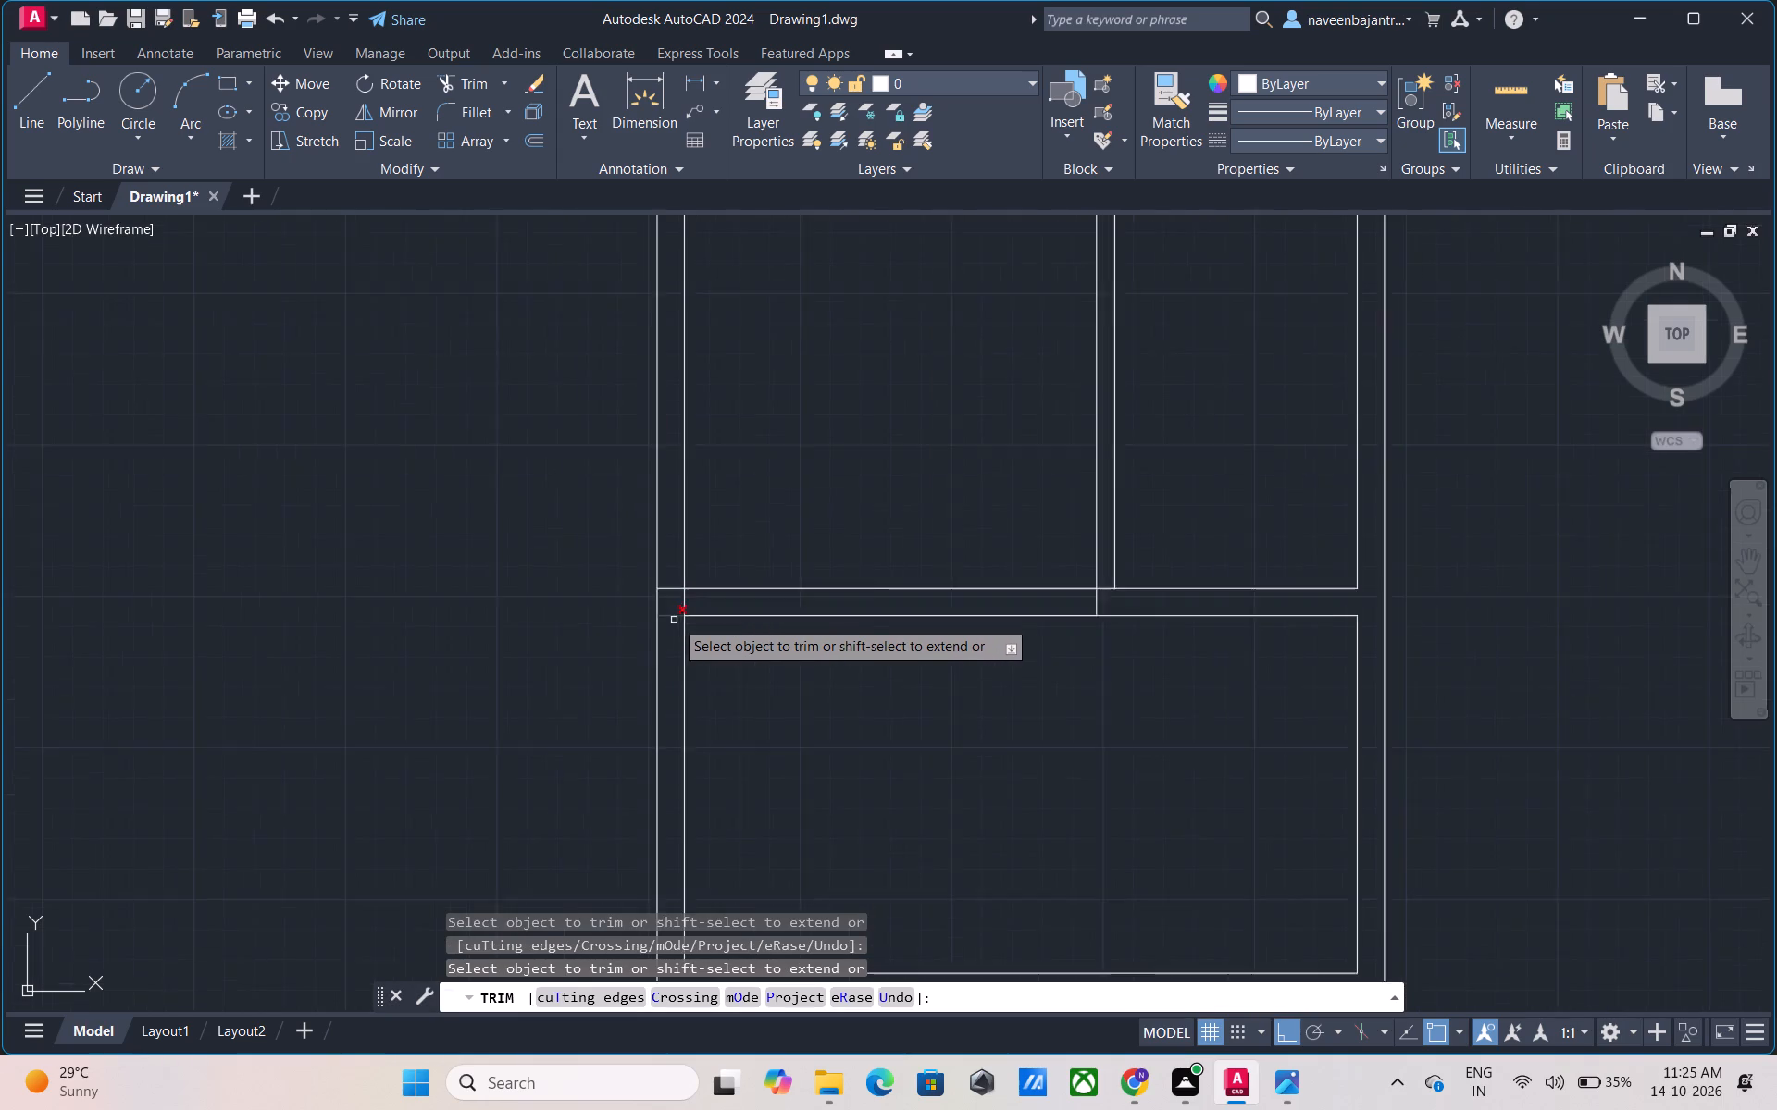
scroll(674, 620, up, 1)
click(674, 614)
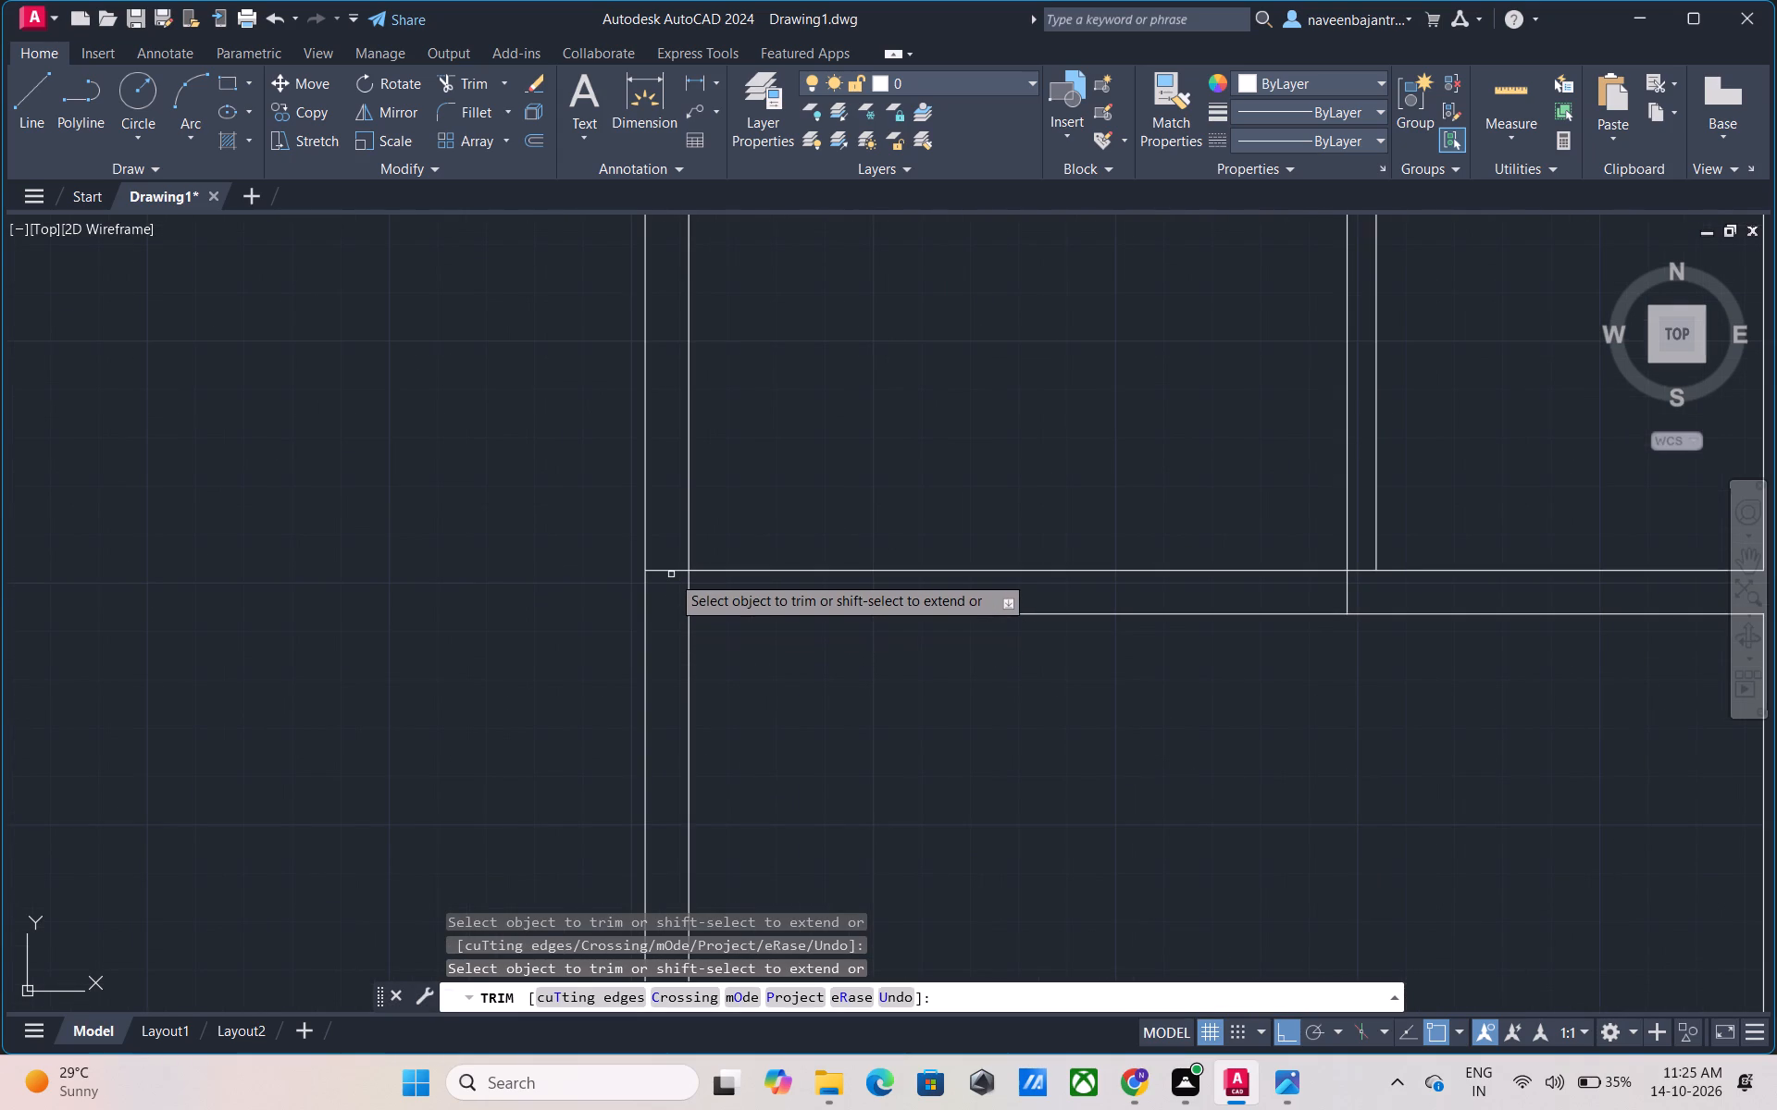
click(671, 573)
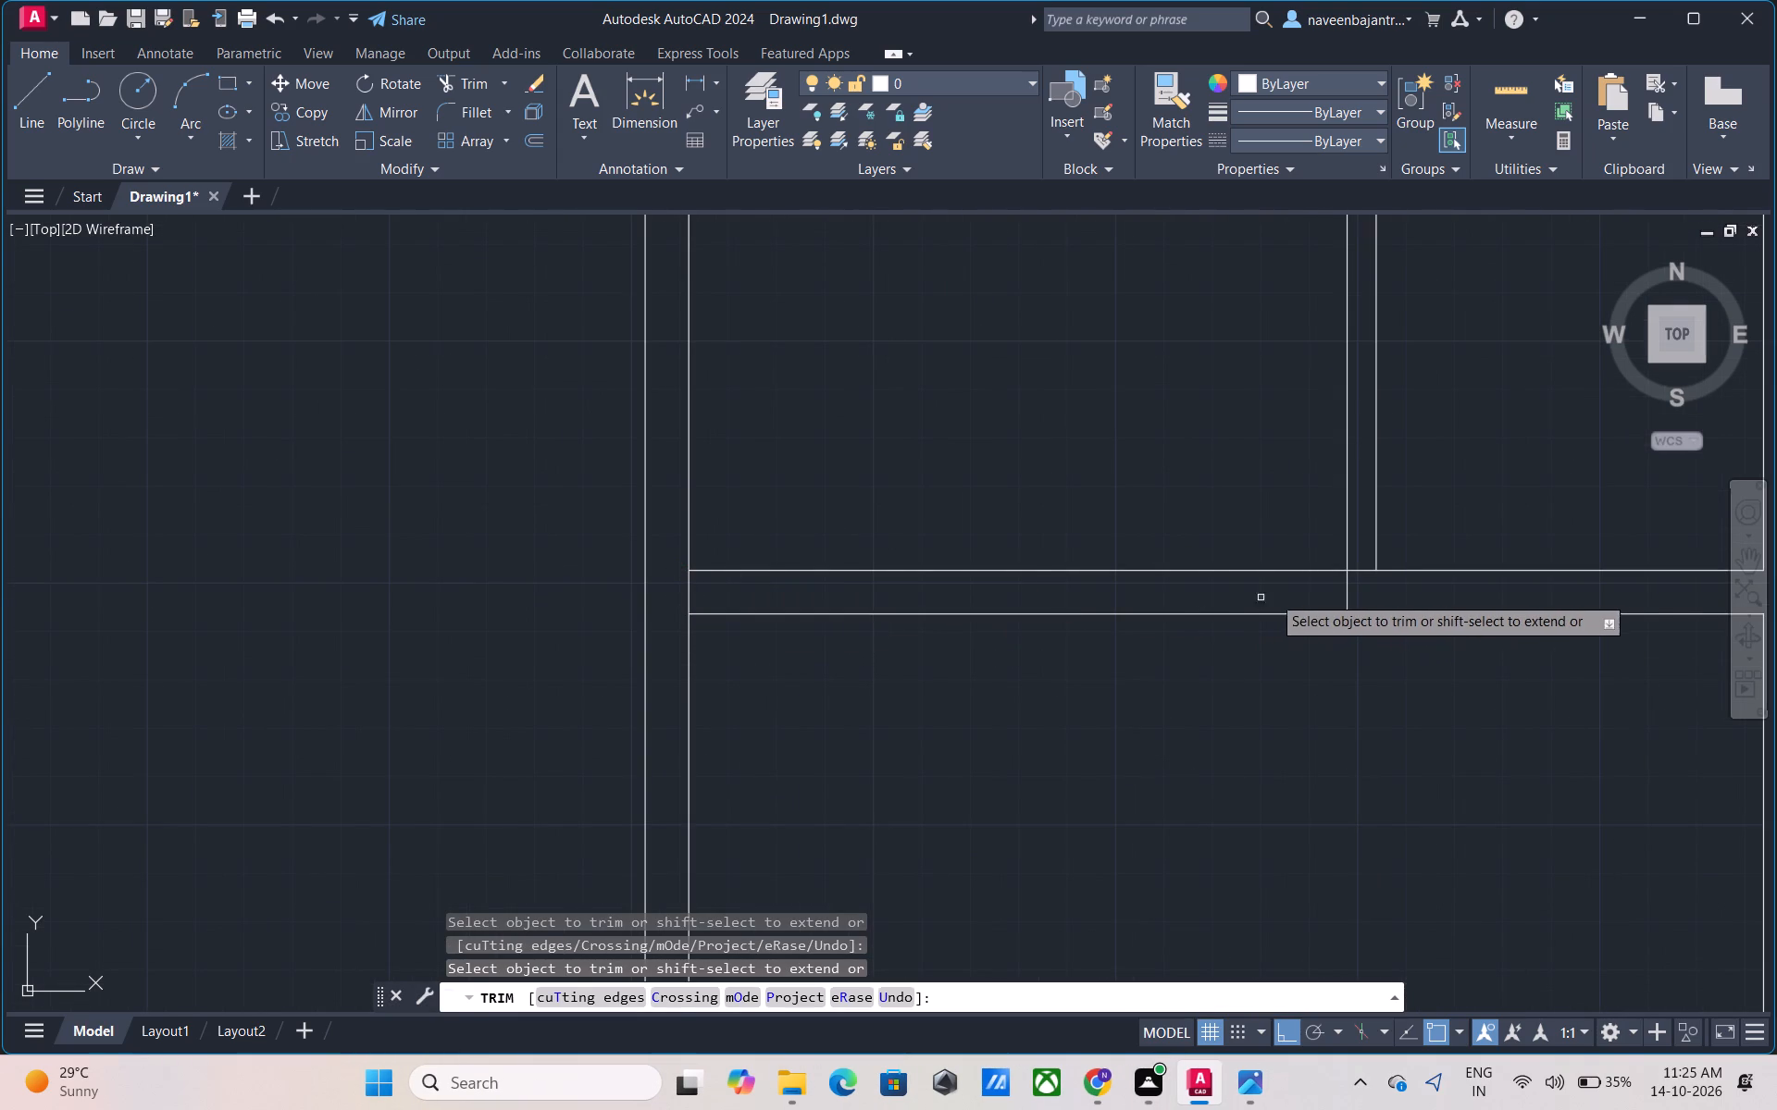
click(1347, 587)
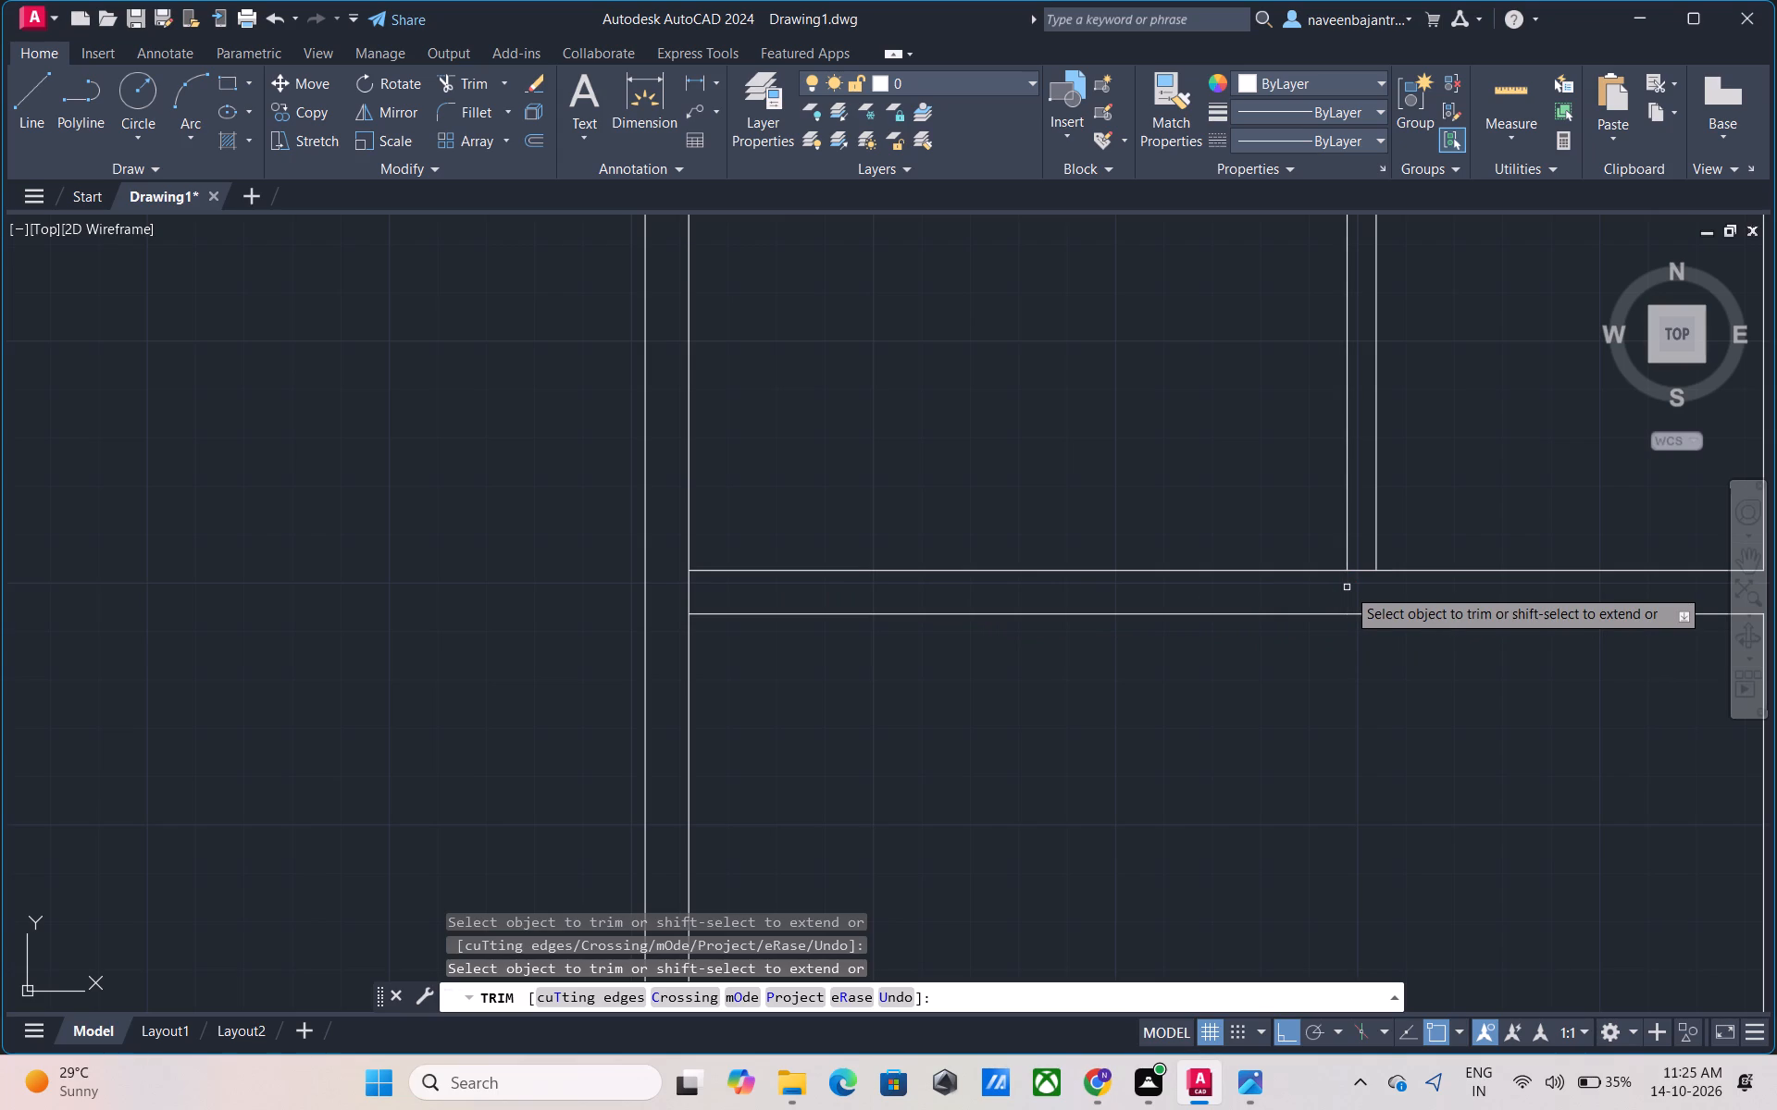
click(1359, 571)
scroll(1359, 571, down, 2)
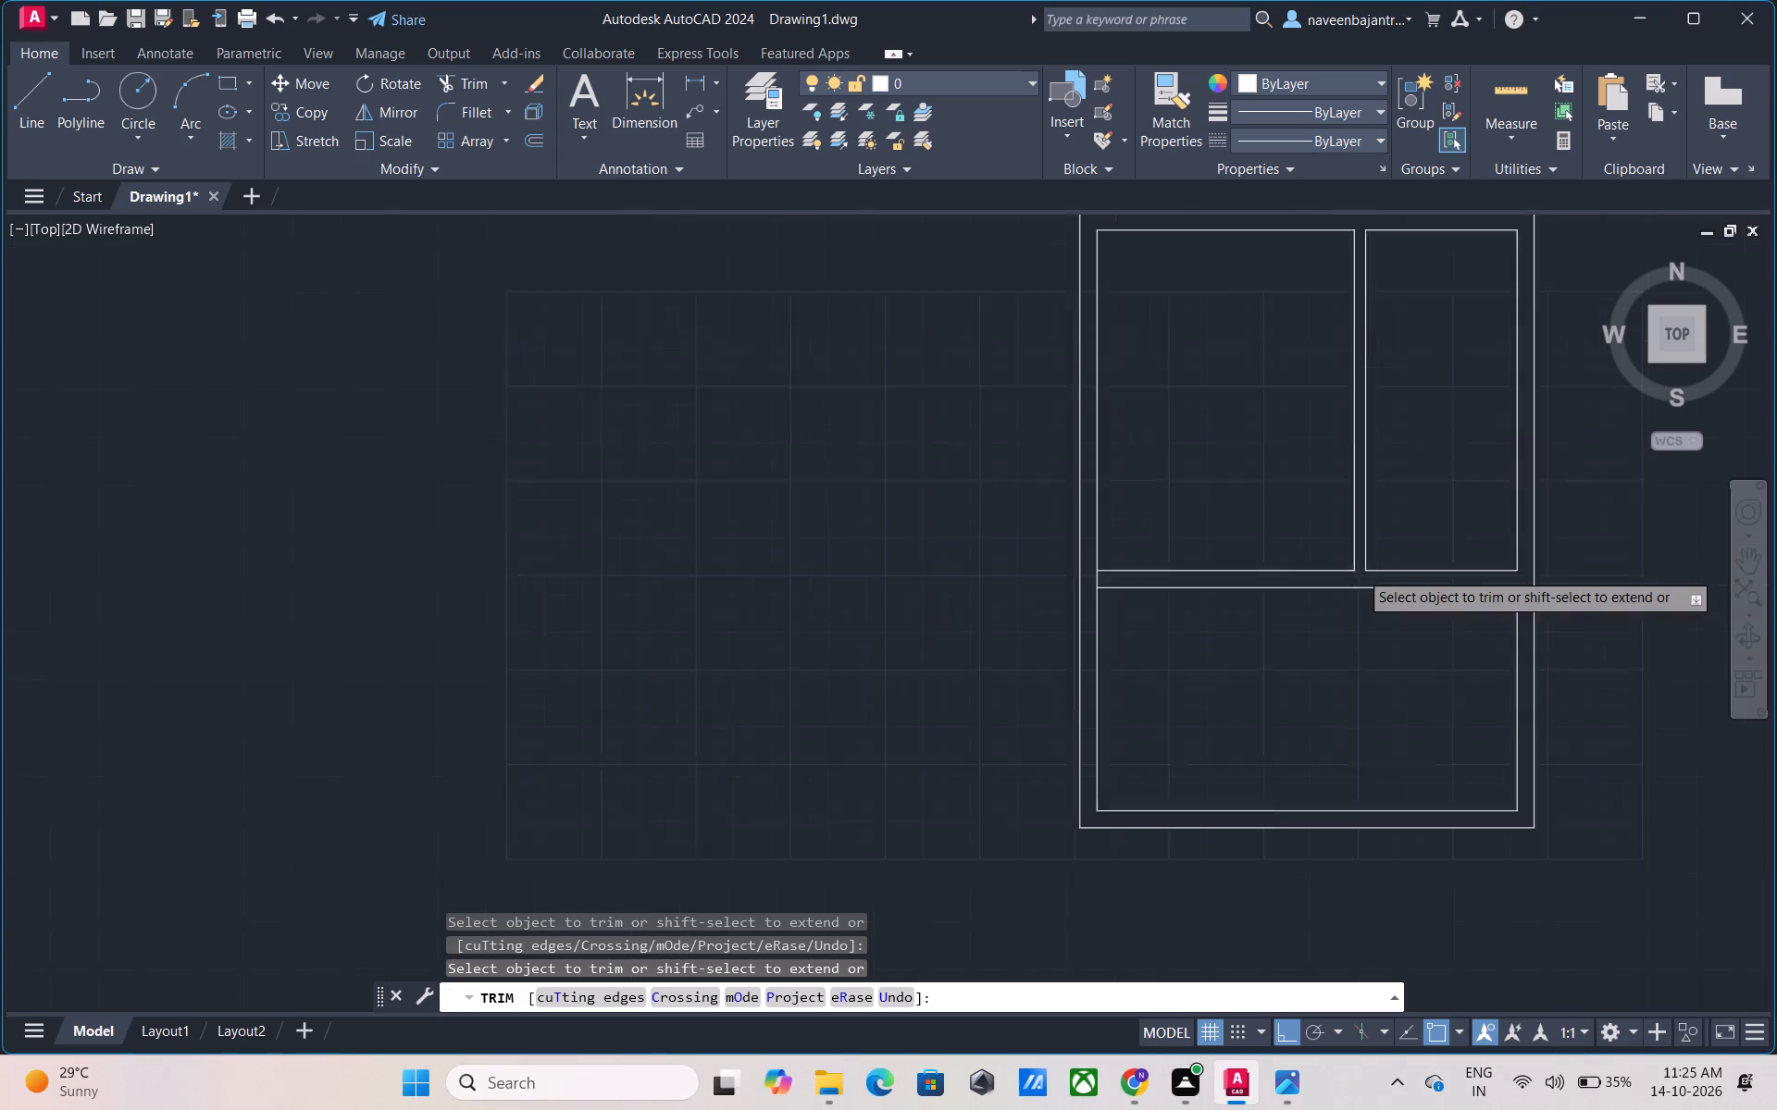
scroll(1359, 571, down, 1)
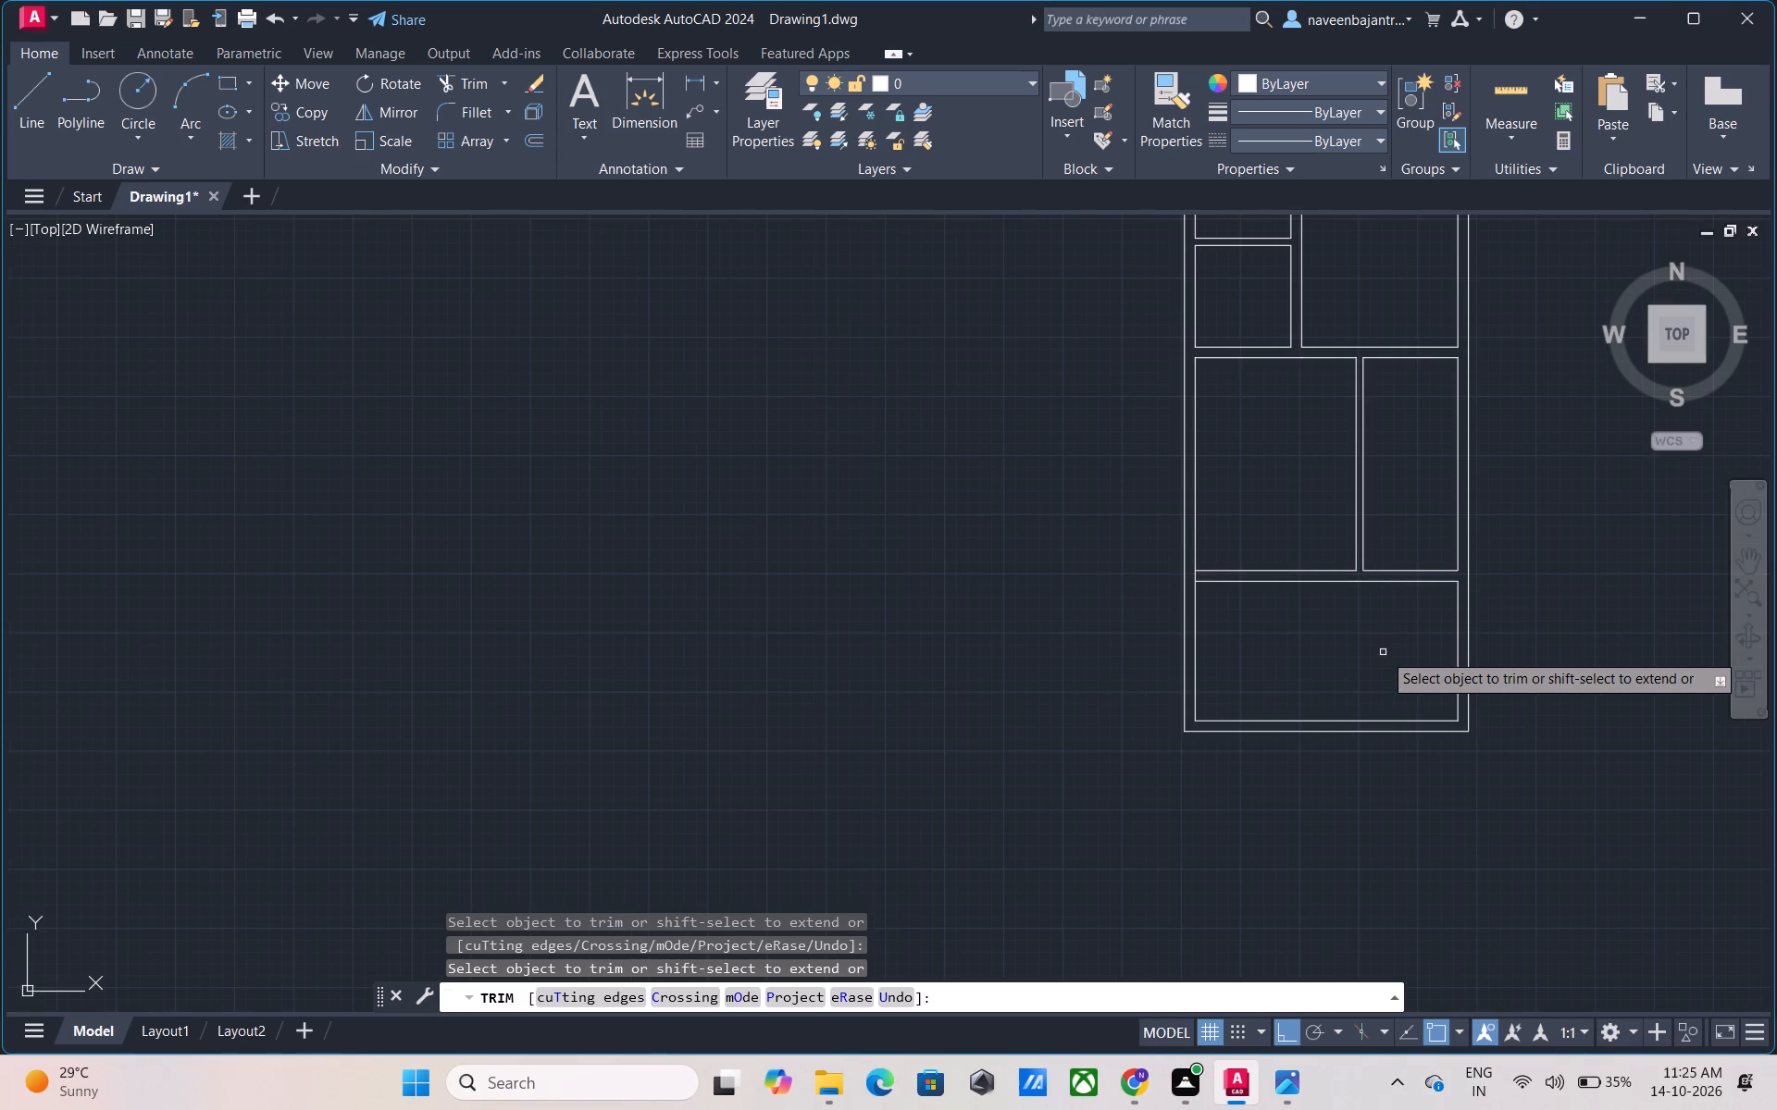
middle_drag(1383, 652, 1281, 561)
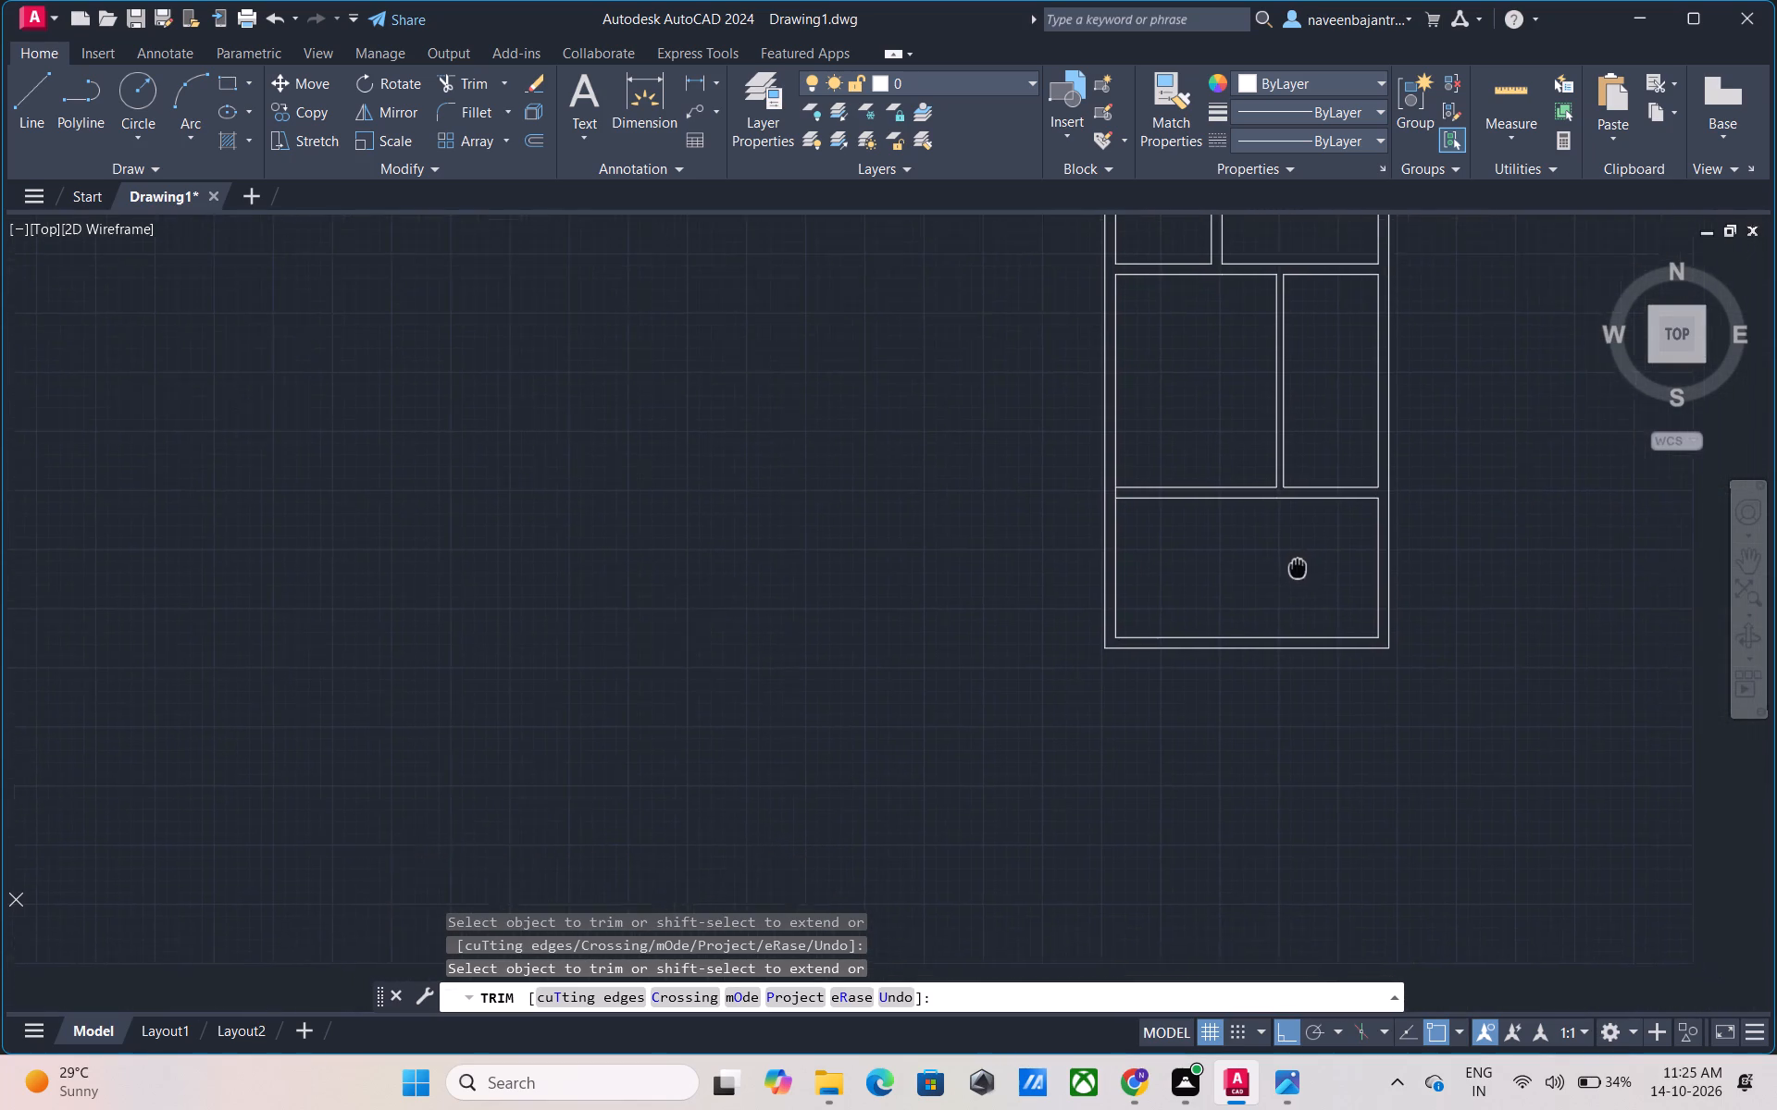
middle_drag(1281, 561, 1036, 537)
key(Escape)
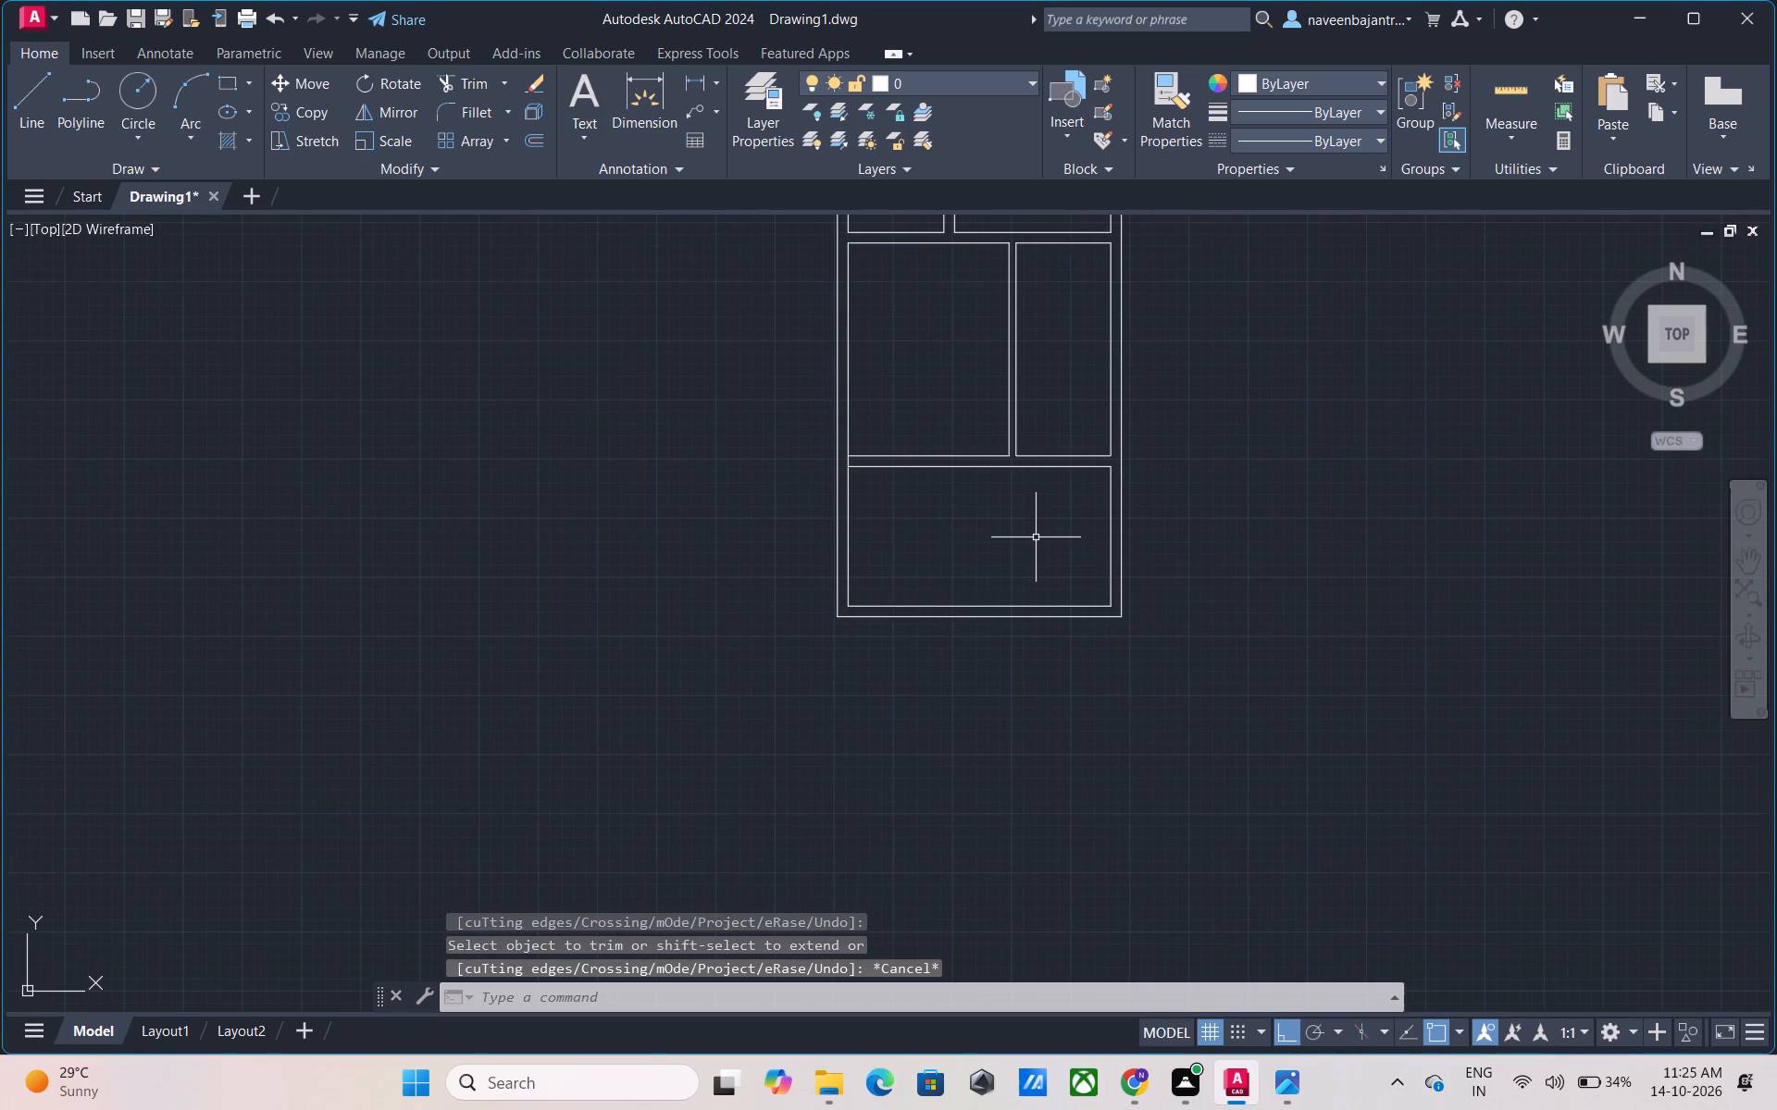
key(Escape)
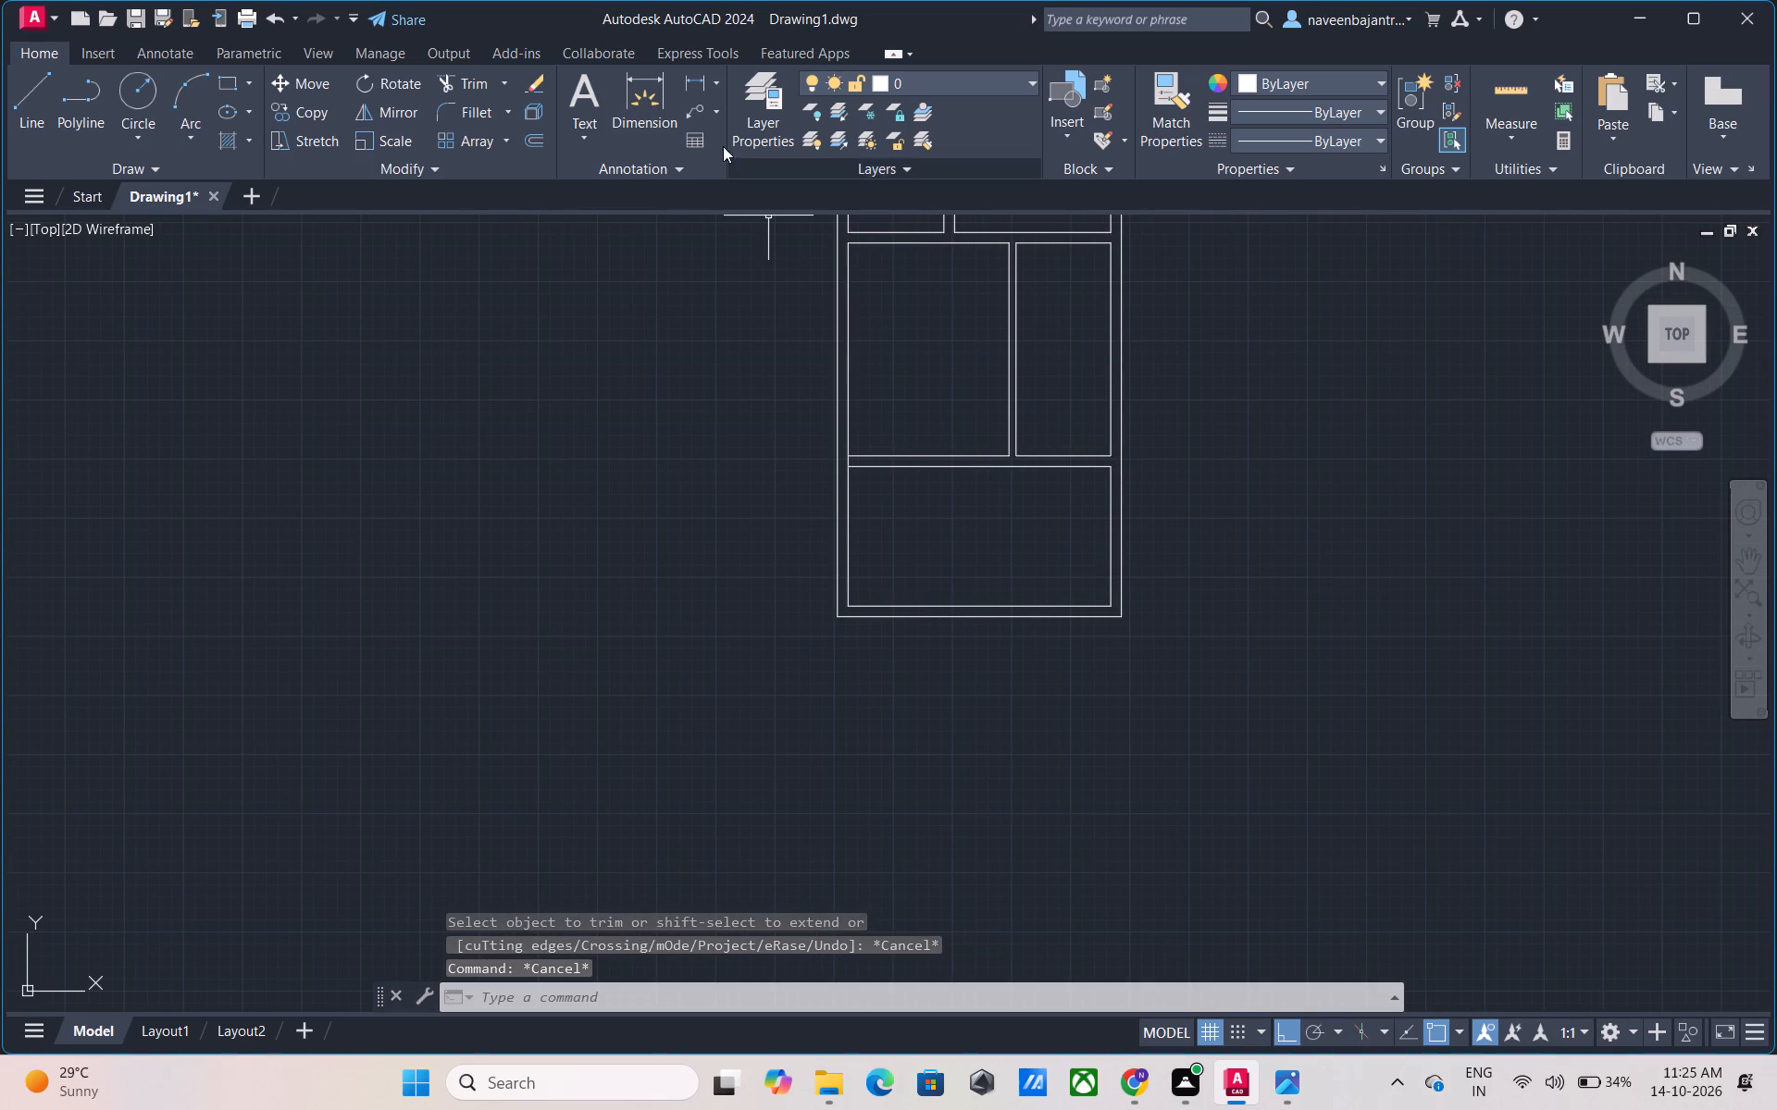
Measure the bottom room's clear depth along the east inner wall, from the cross partition's lower face to the south inner wall.
click(645, 94)
scroll(1113, 492, up, 3)
click(1097, 389)
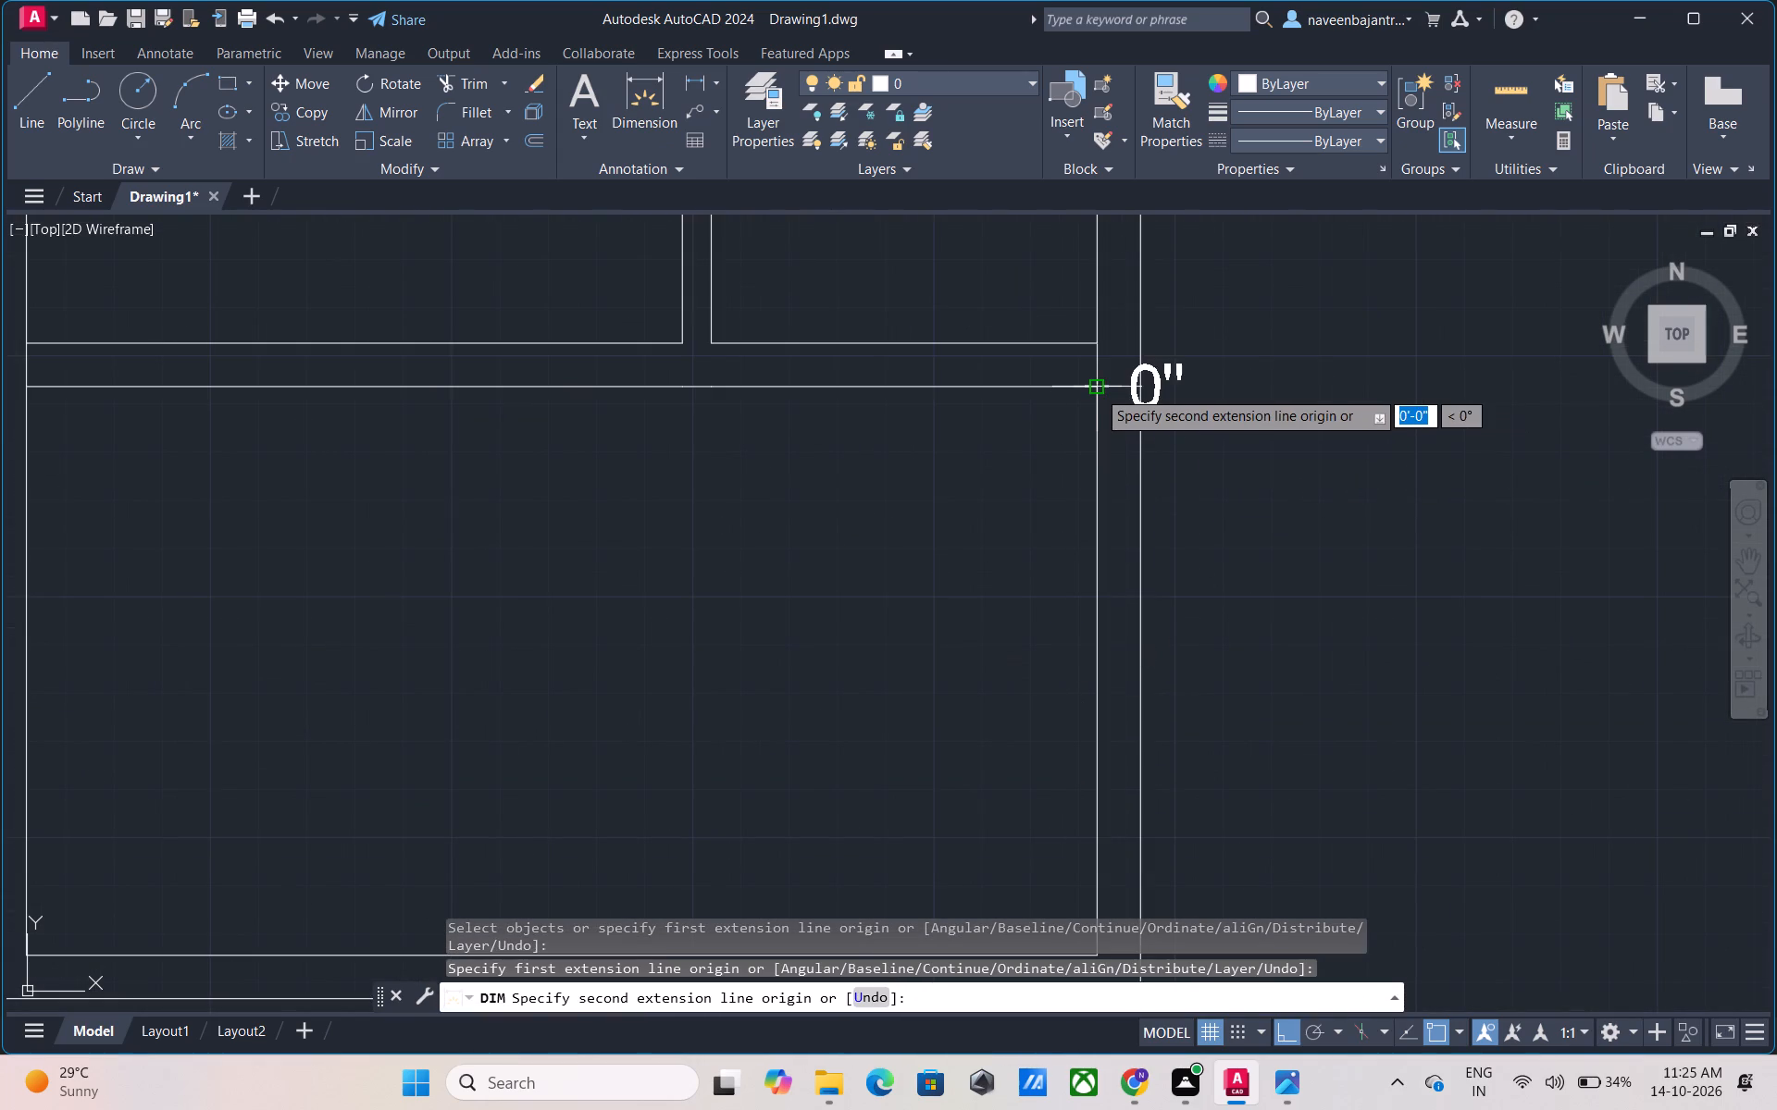
scroll(1097, 389, down, 3)
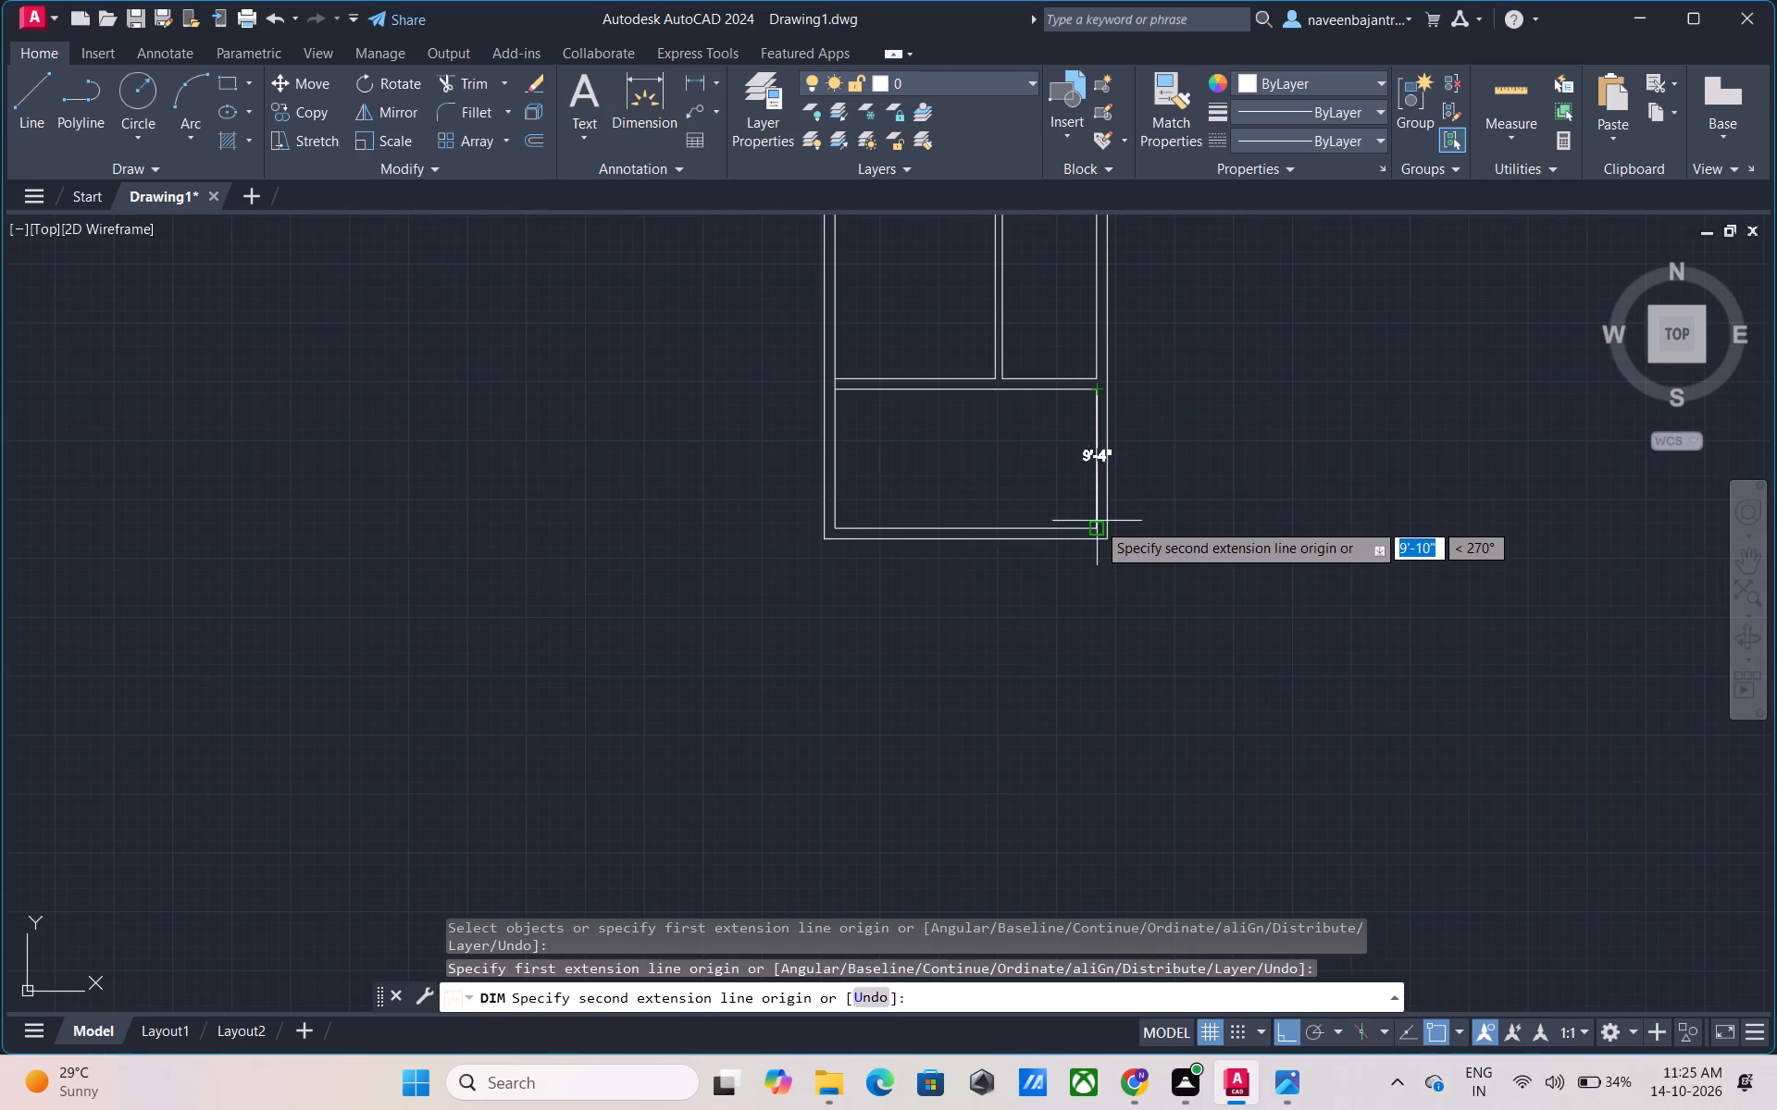
scroll(1097, 526, up, 5)
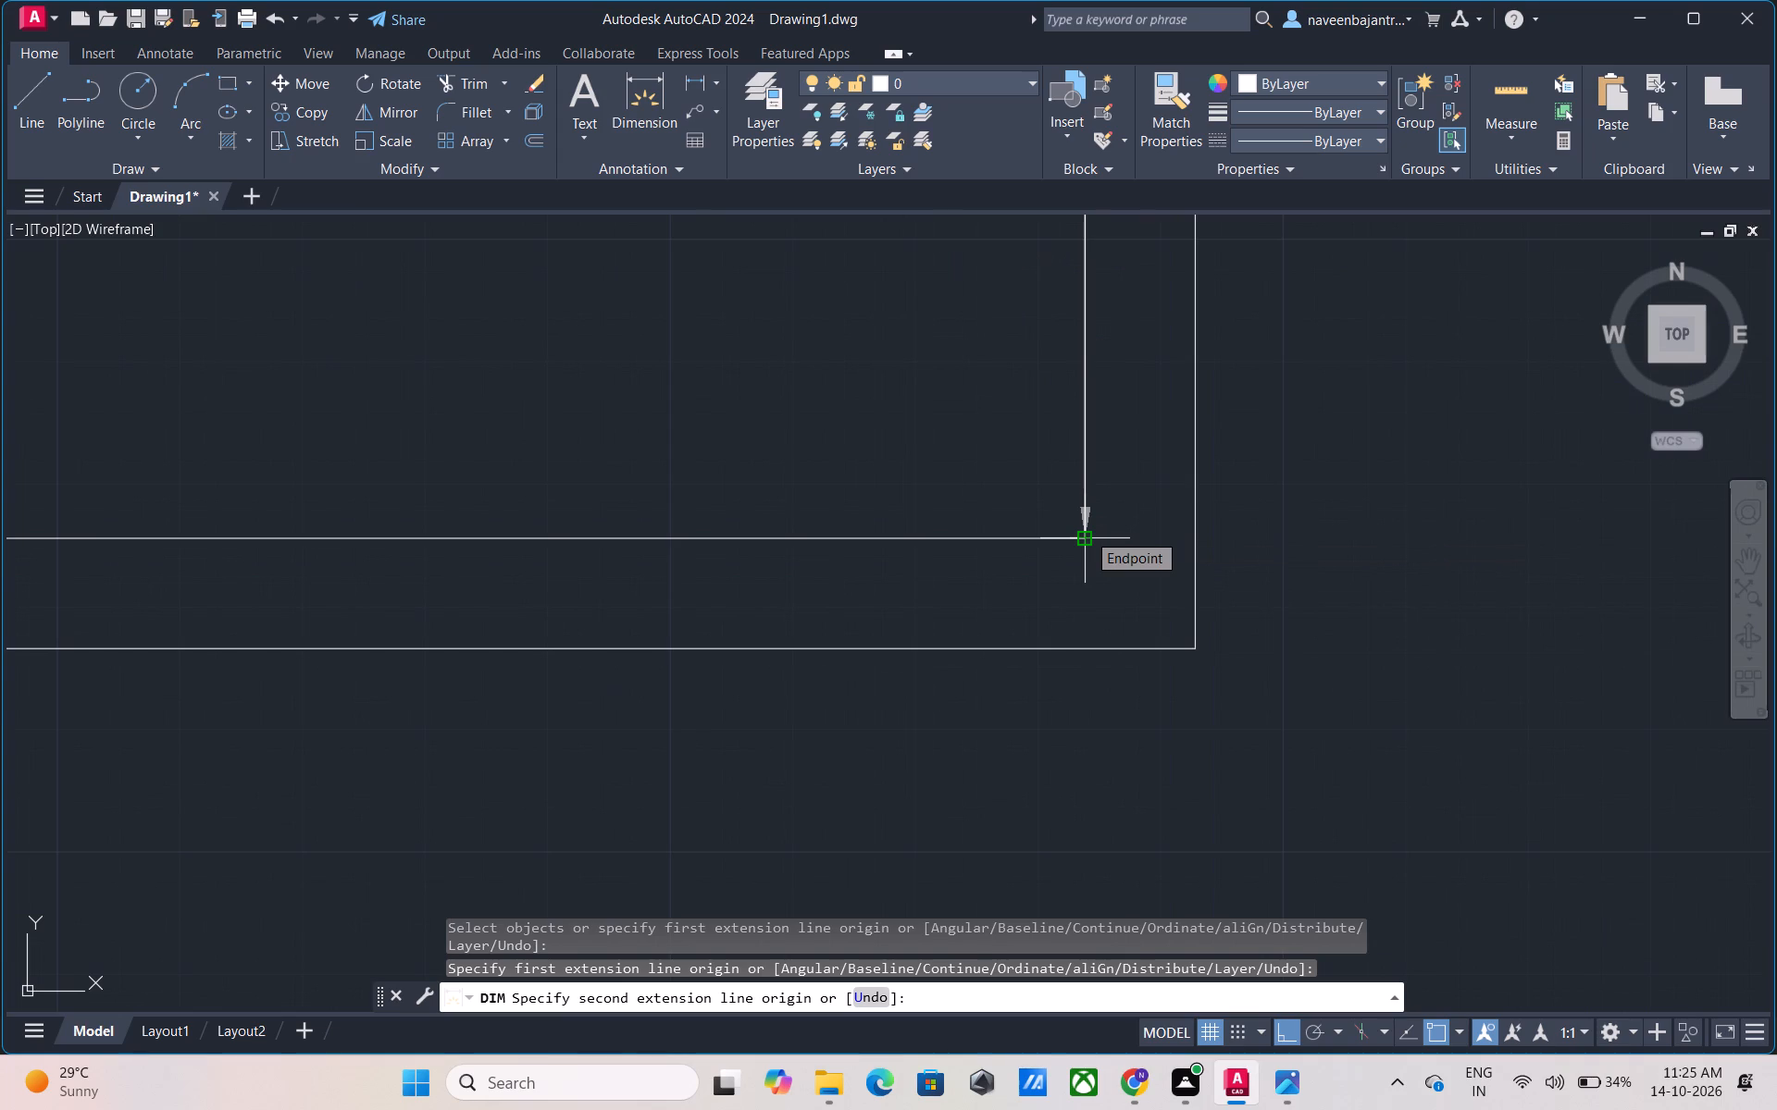
scroll(1087, 532, down, 2)
key(Escape)
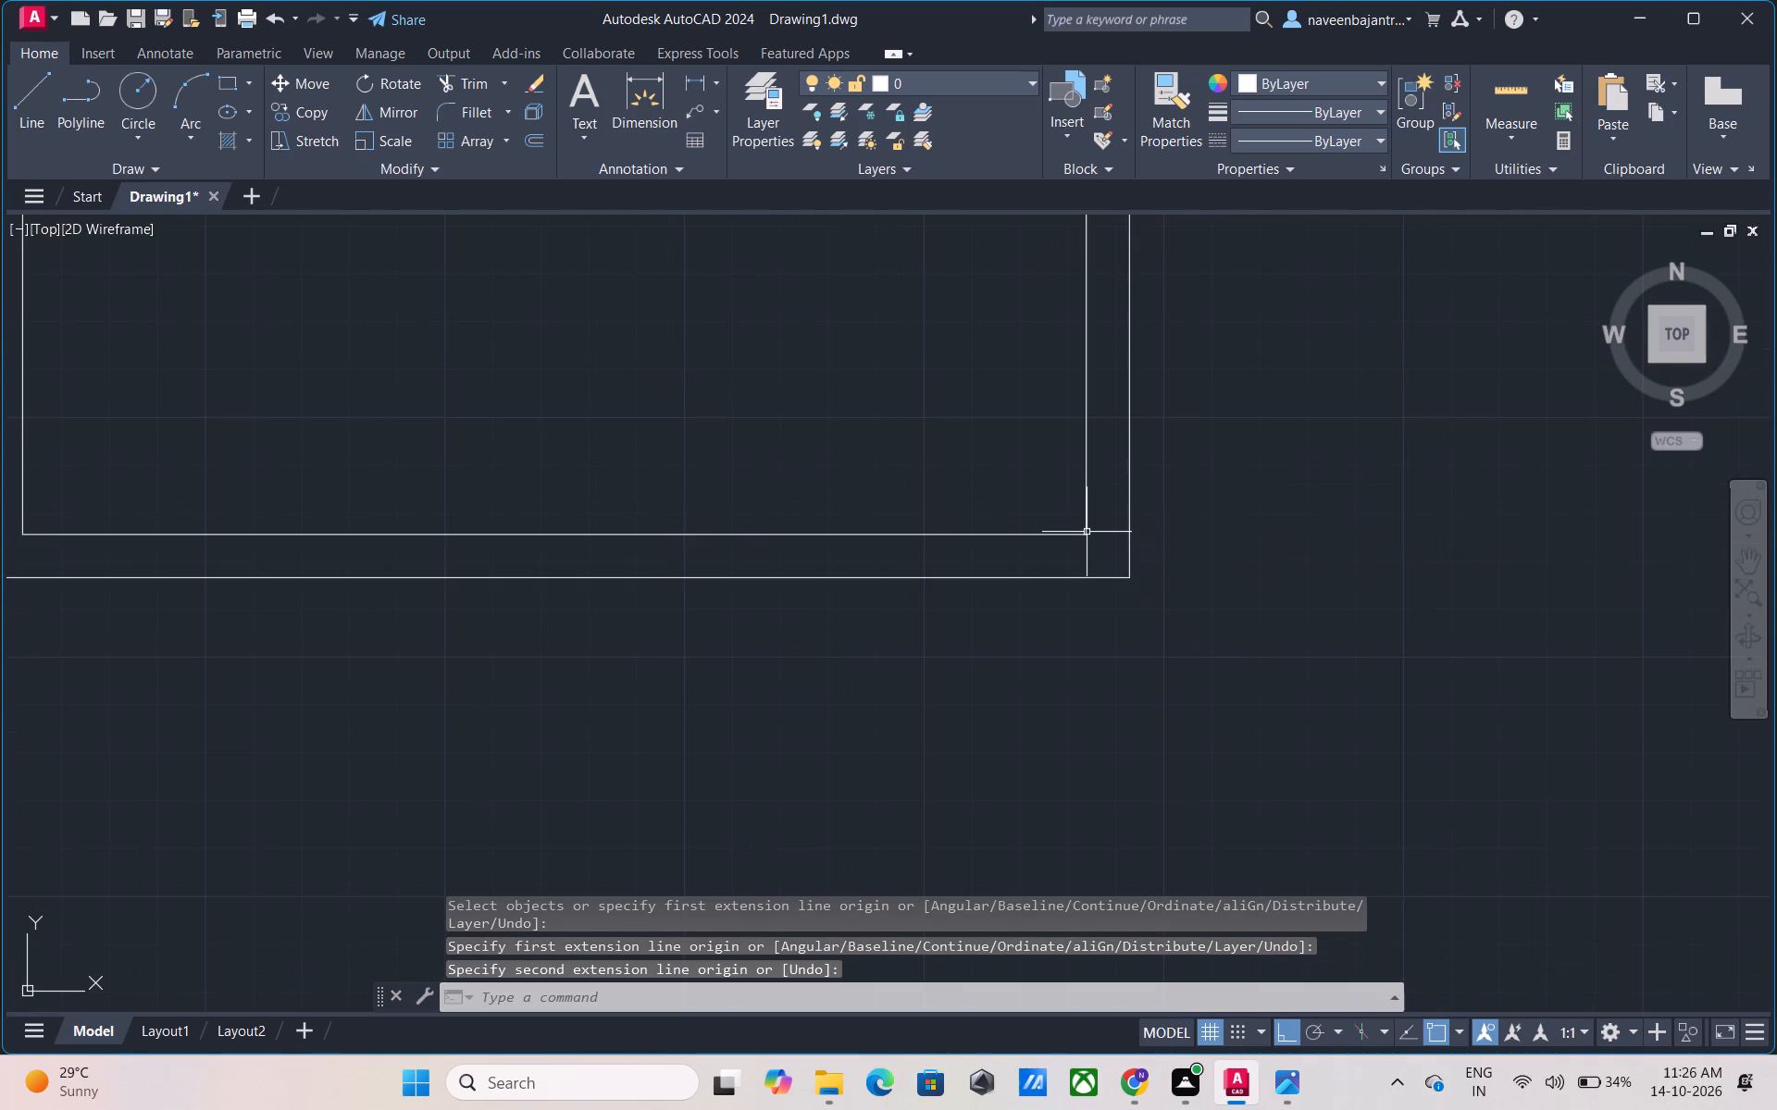
key(Escape)
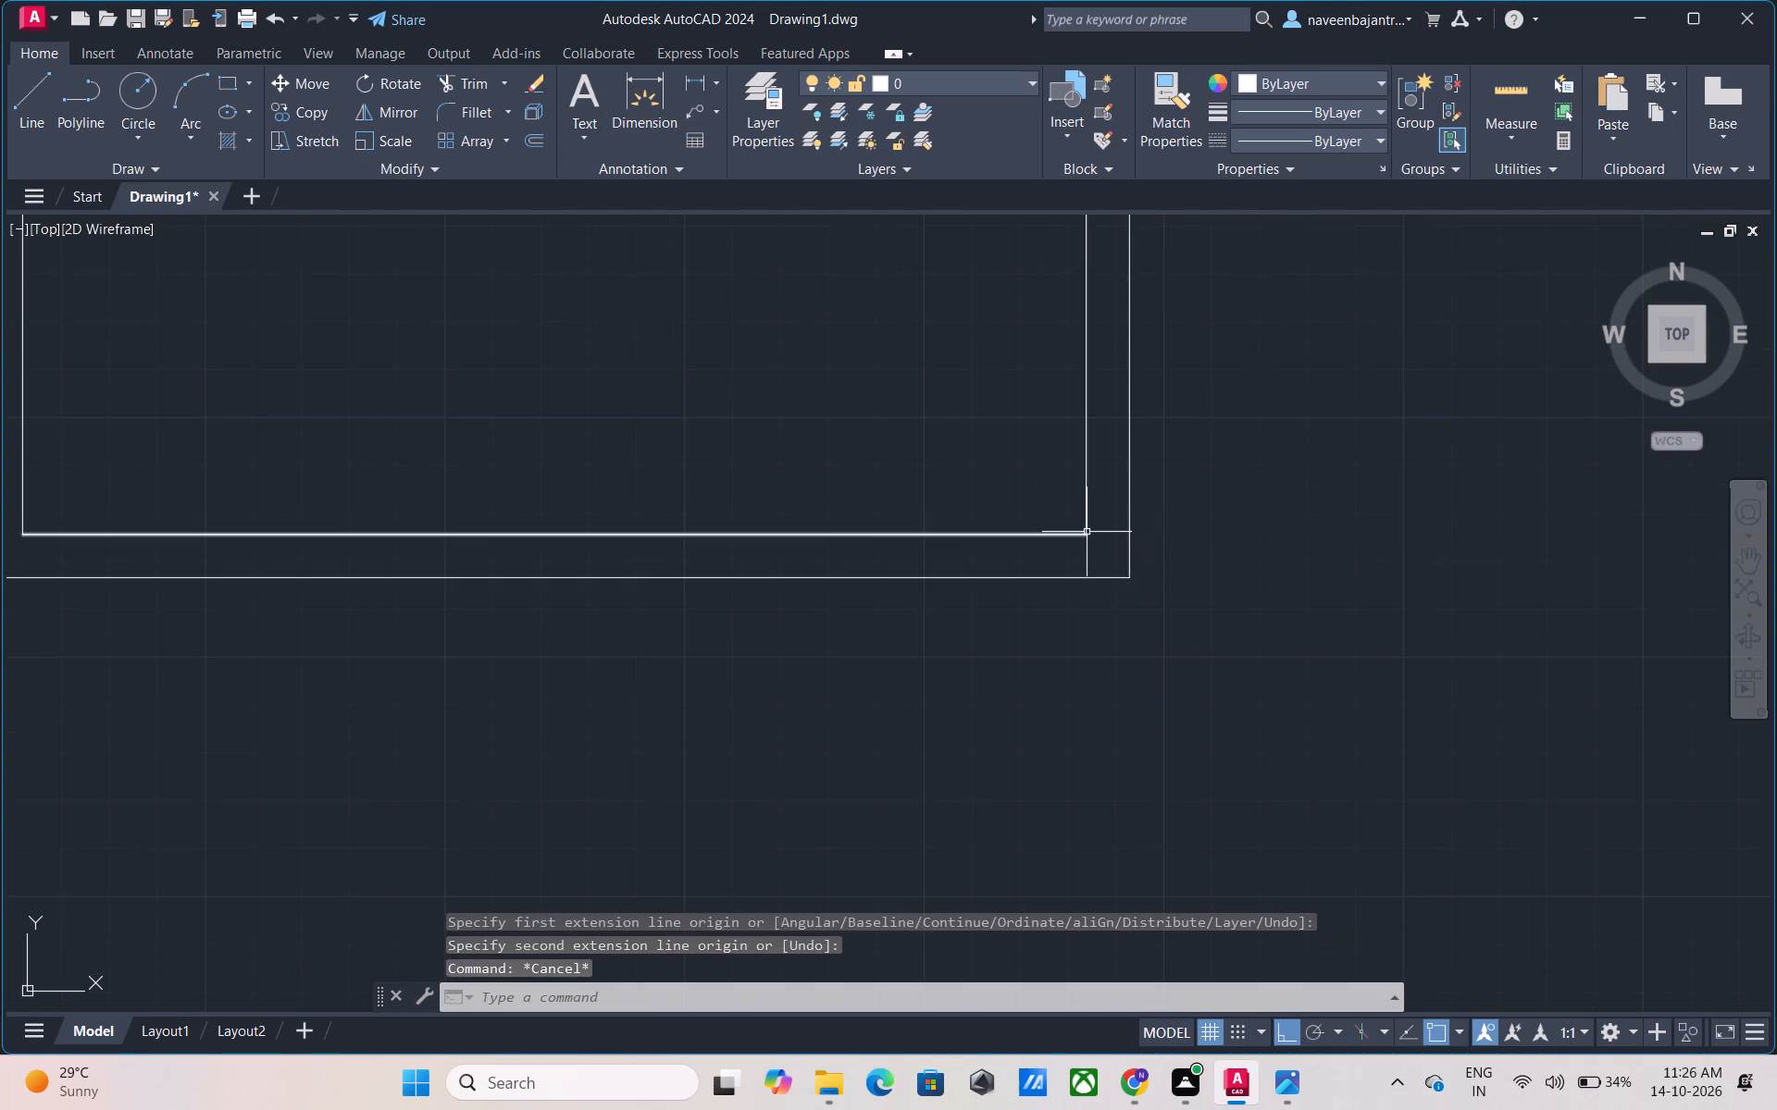
Offset the bottom room's east inner wall line 11' westward.
middle_drag(1013, 462, 1062, 561)
scroll(1062, 561, down, 2)
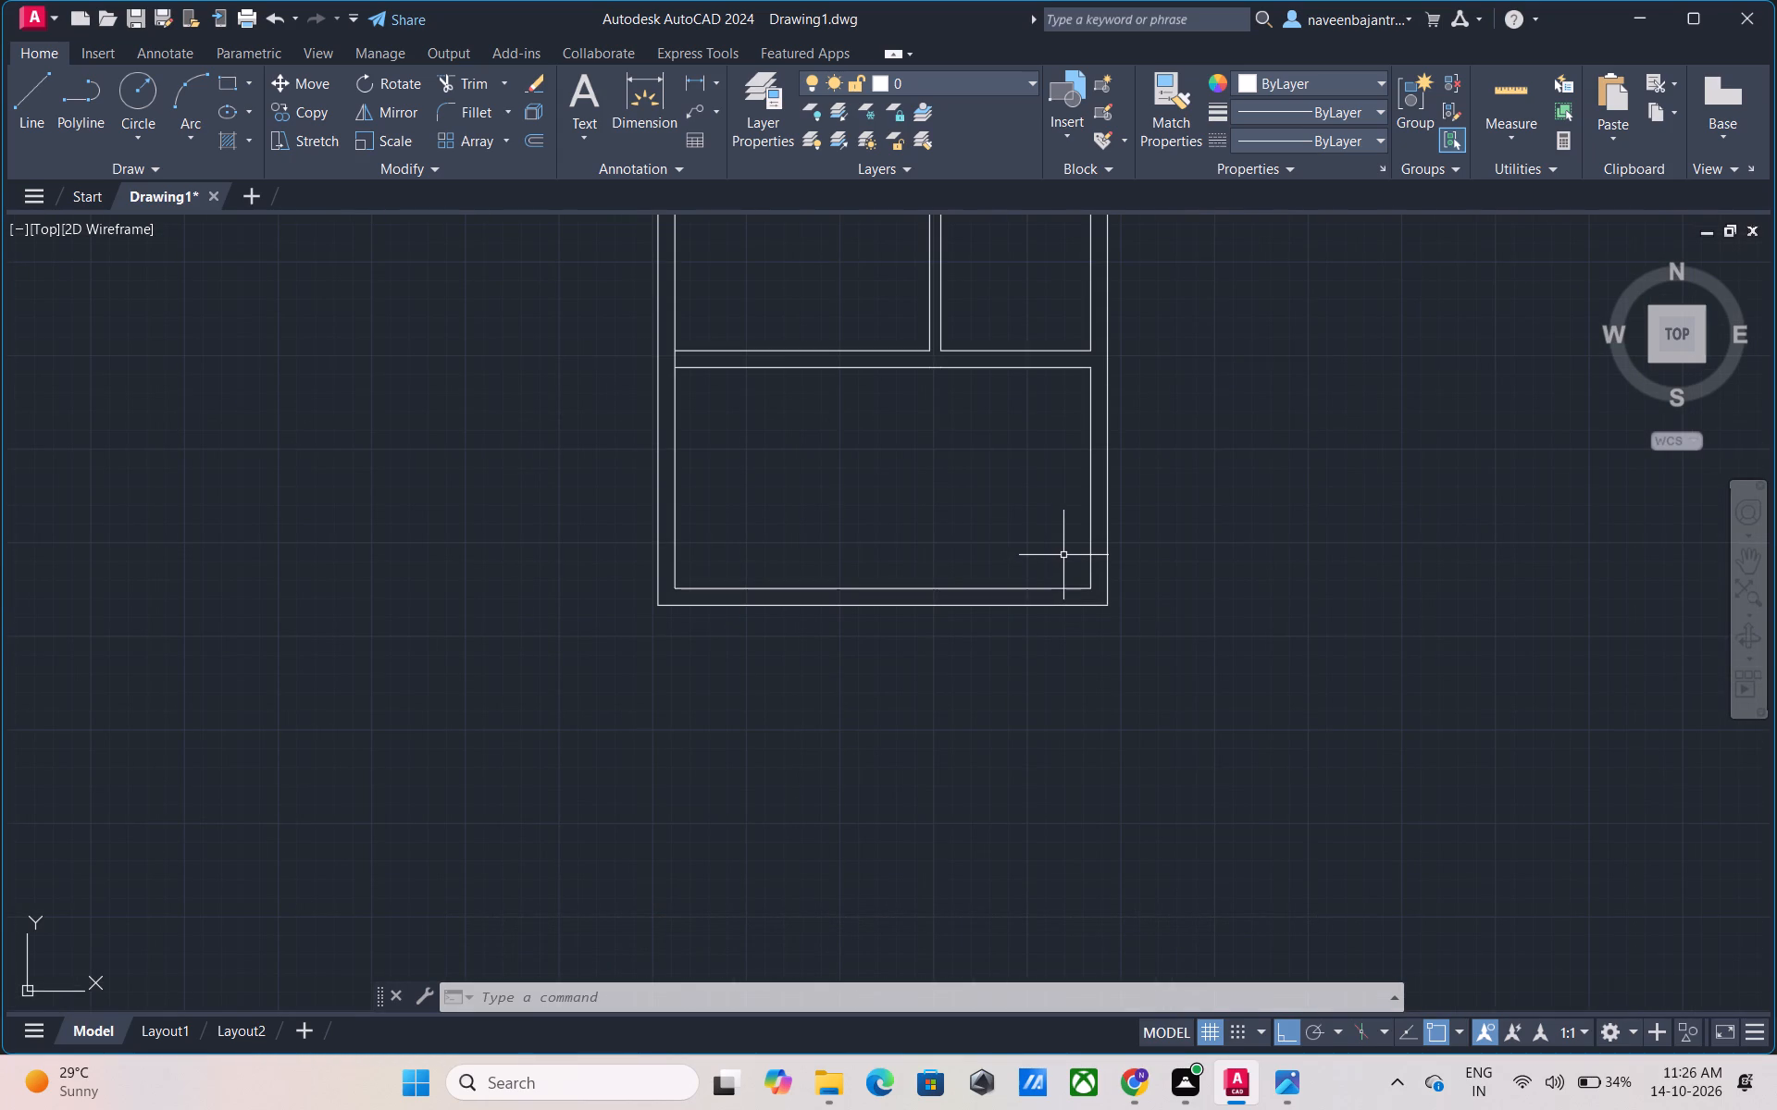
key(Escape)
text(O)
key(space)
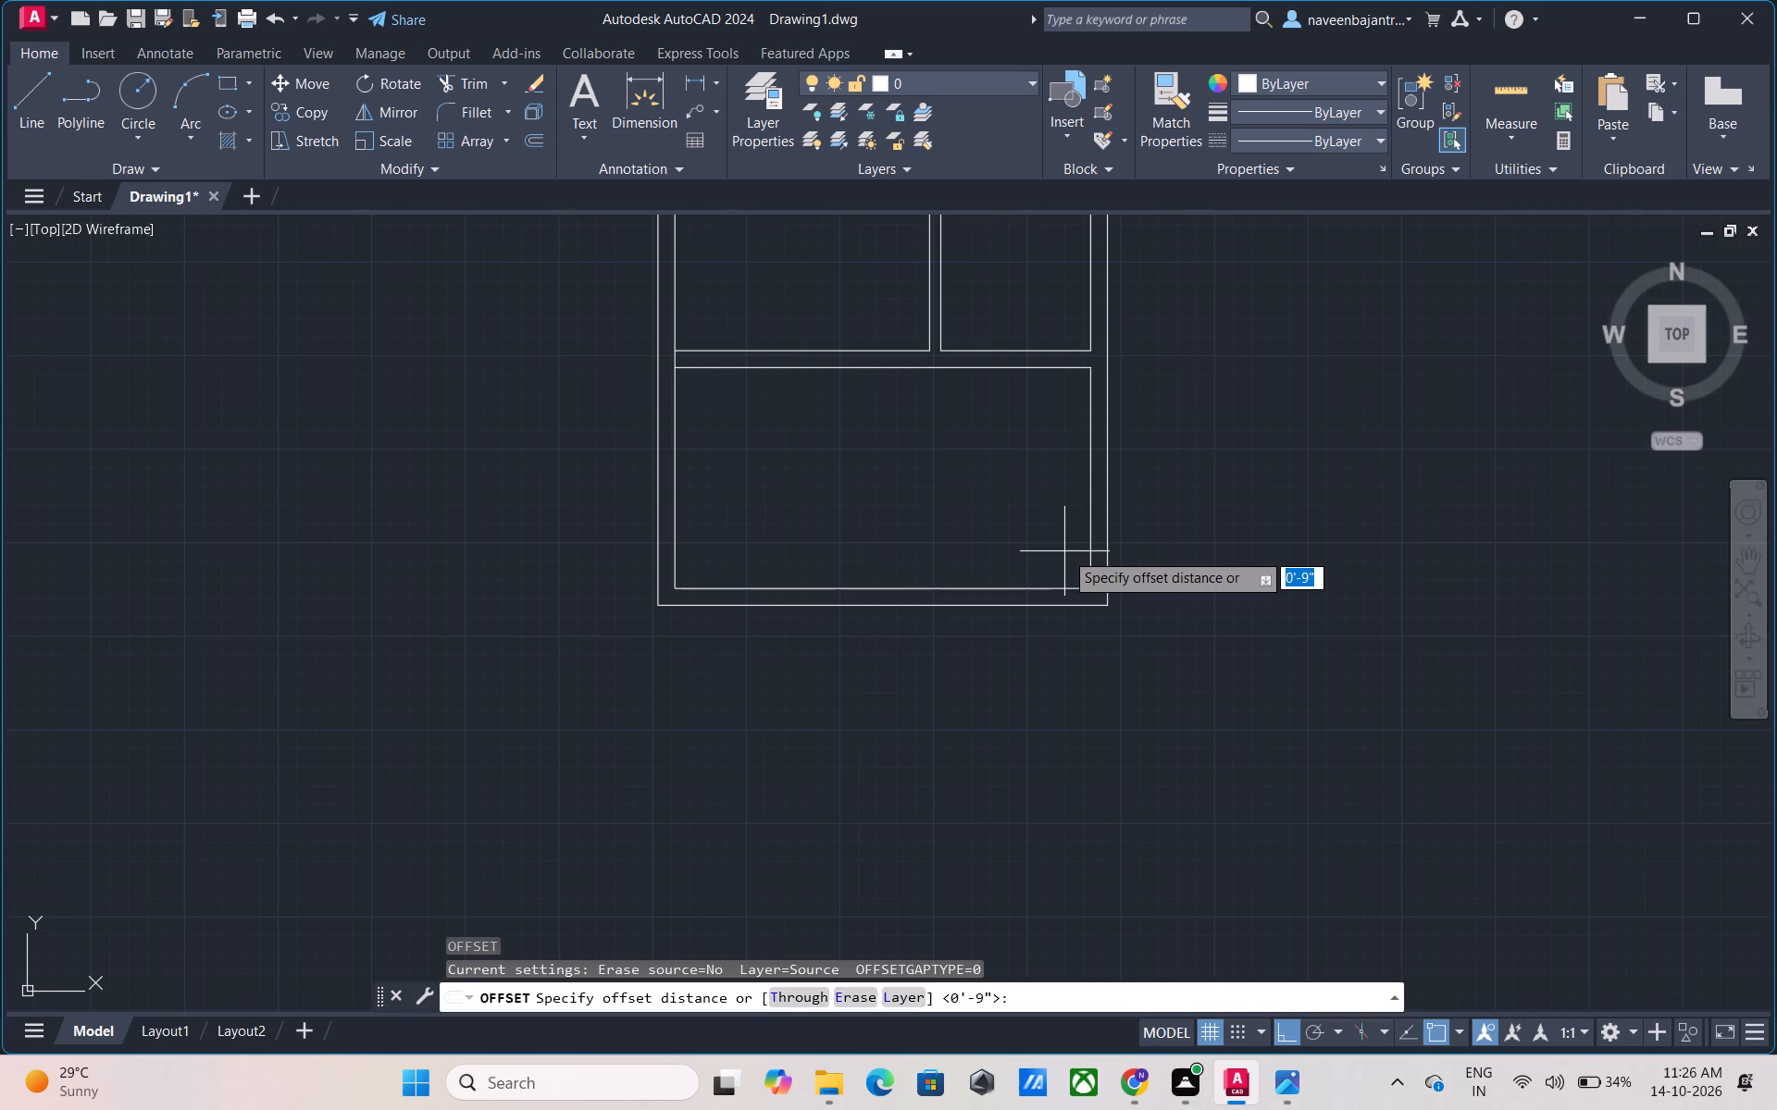
text(11)
key(apostrophe)
key(Return)
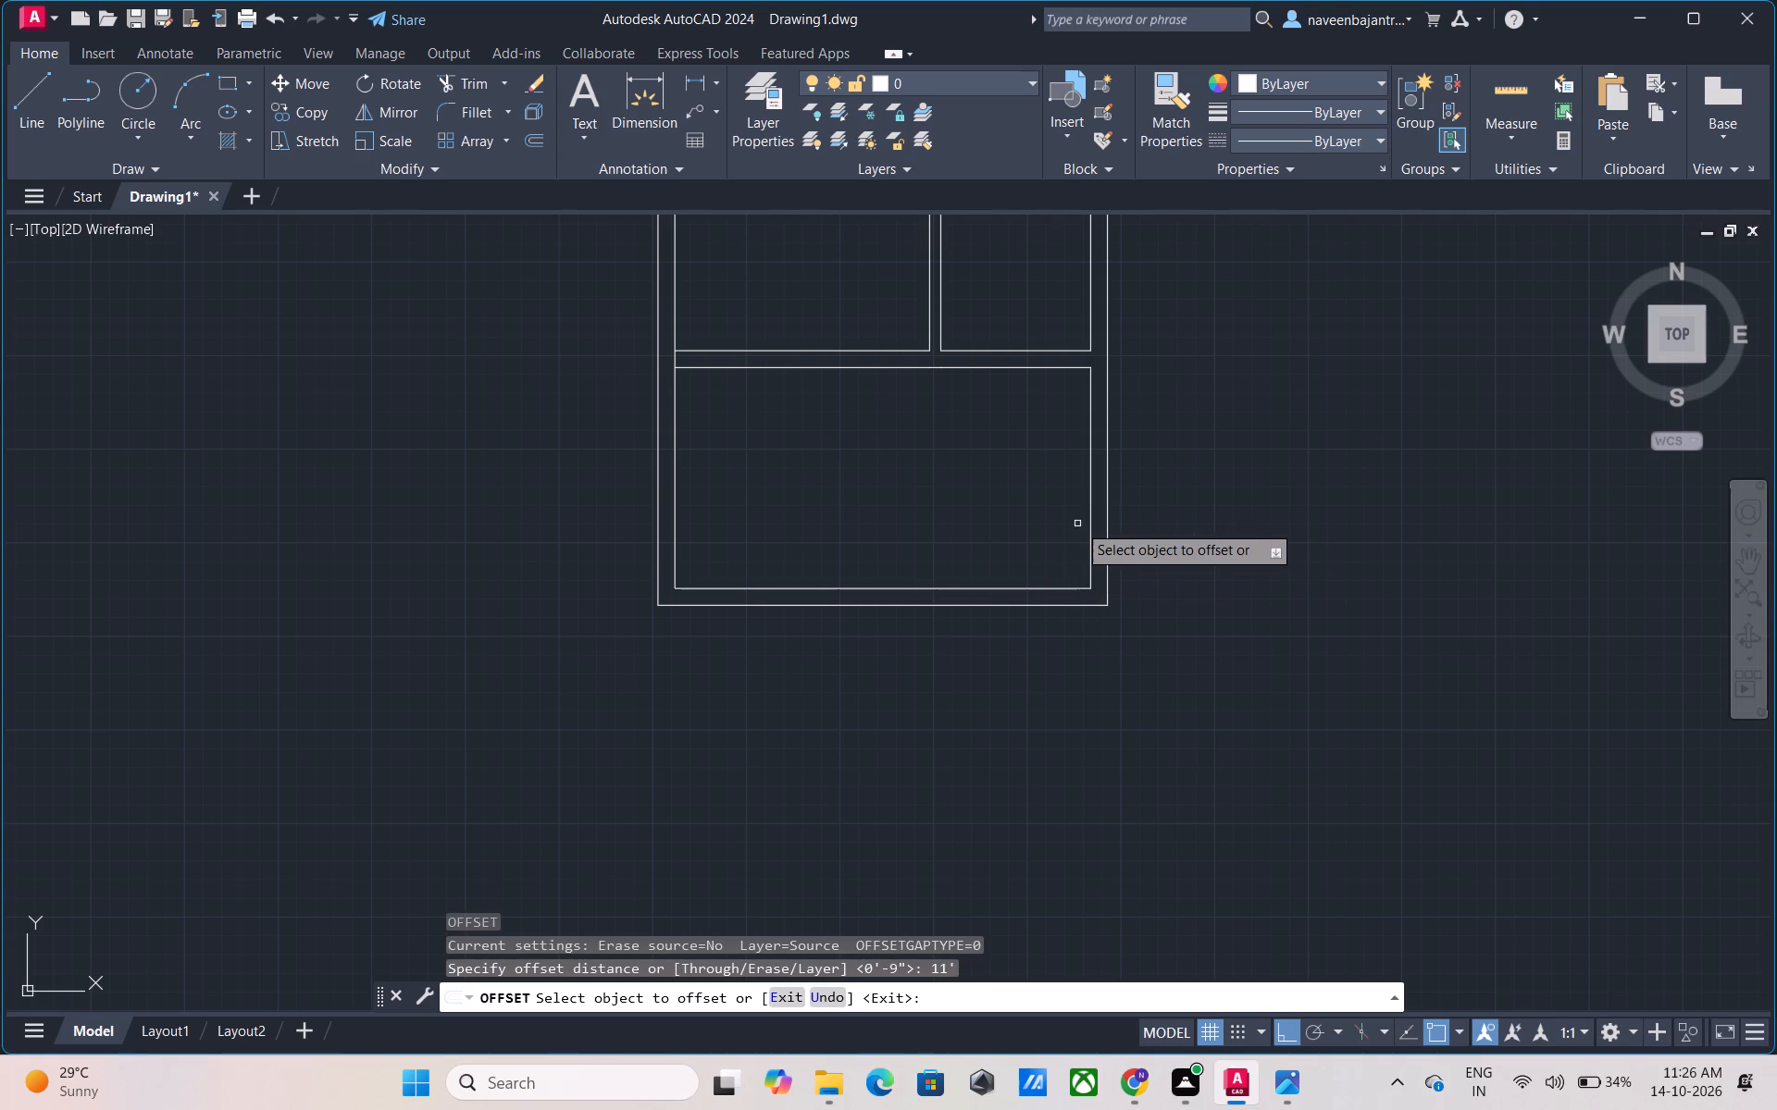
click(1089, 529)
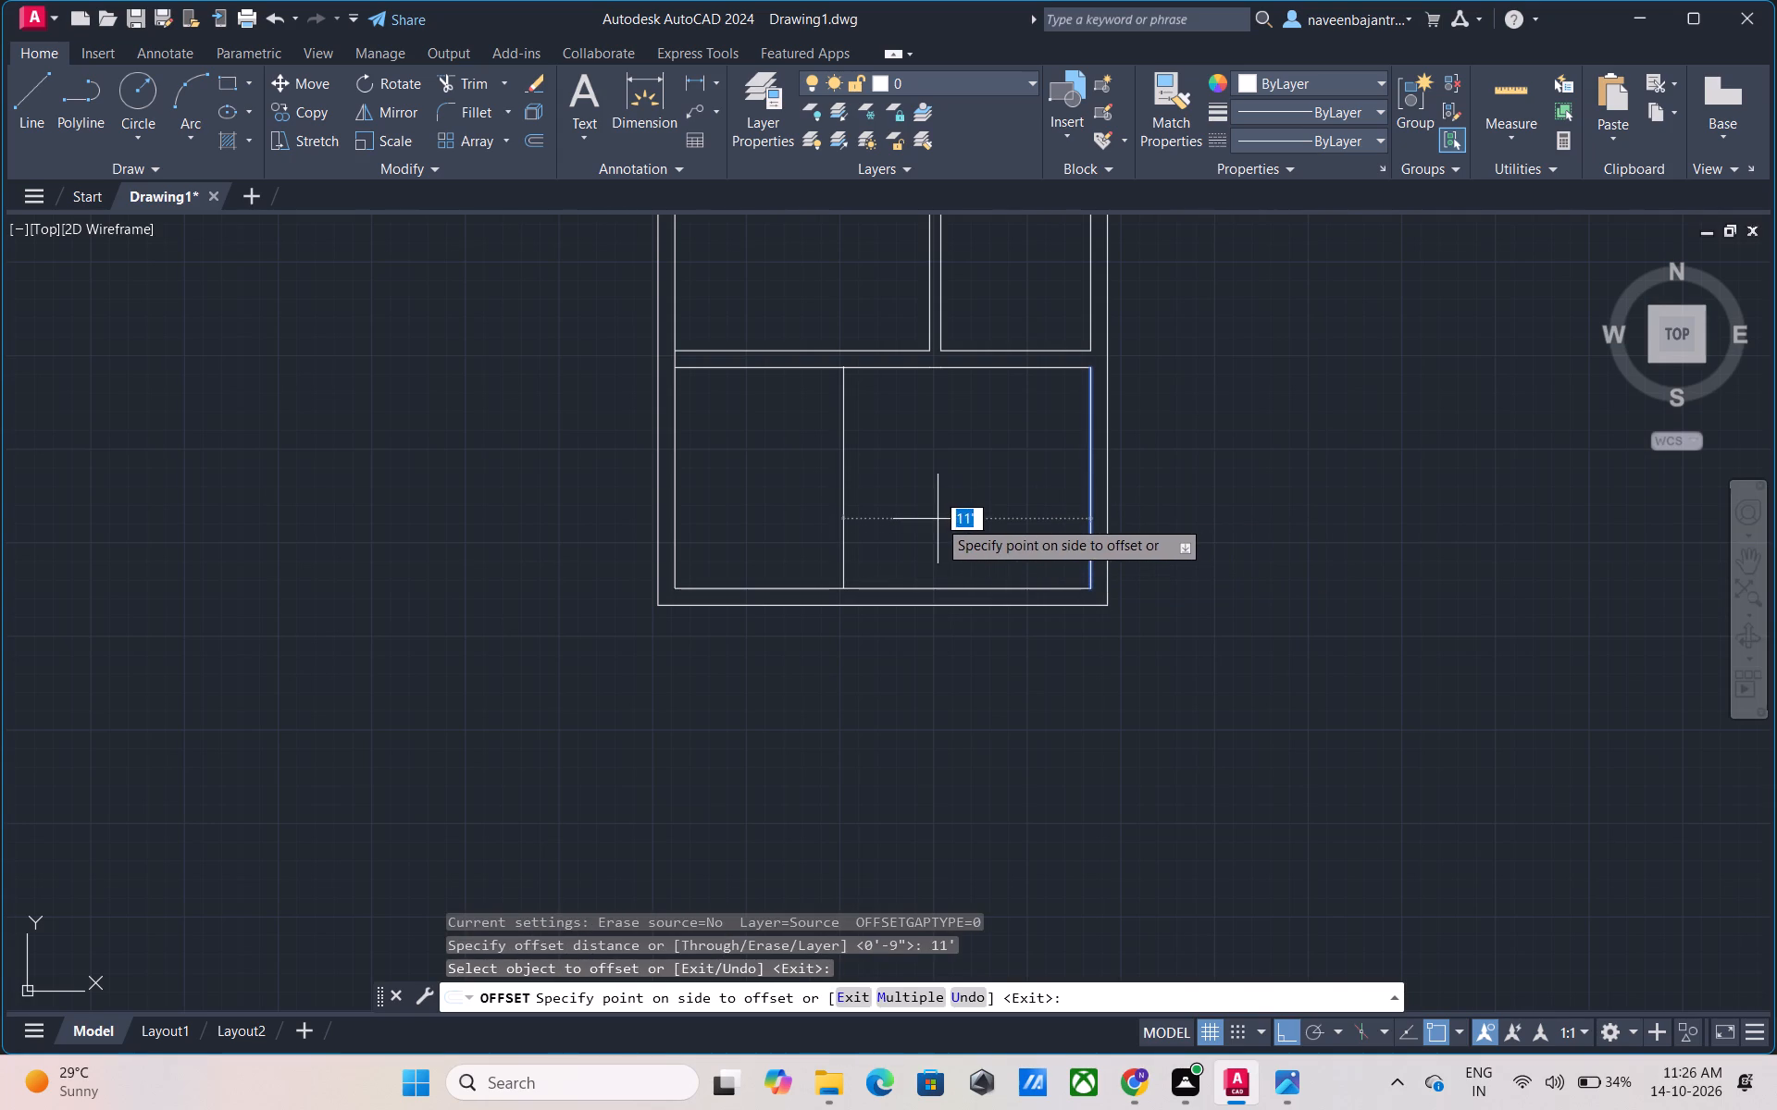
click(938, 519)
key(Escape)
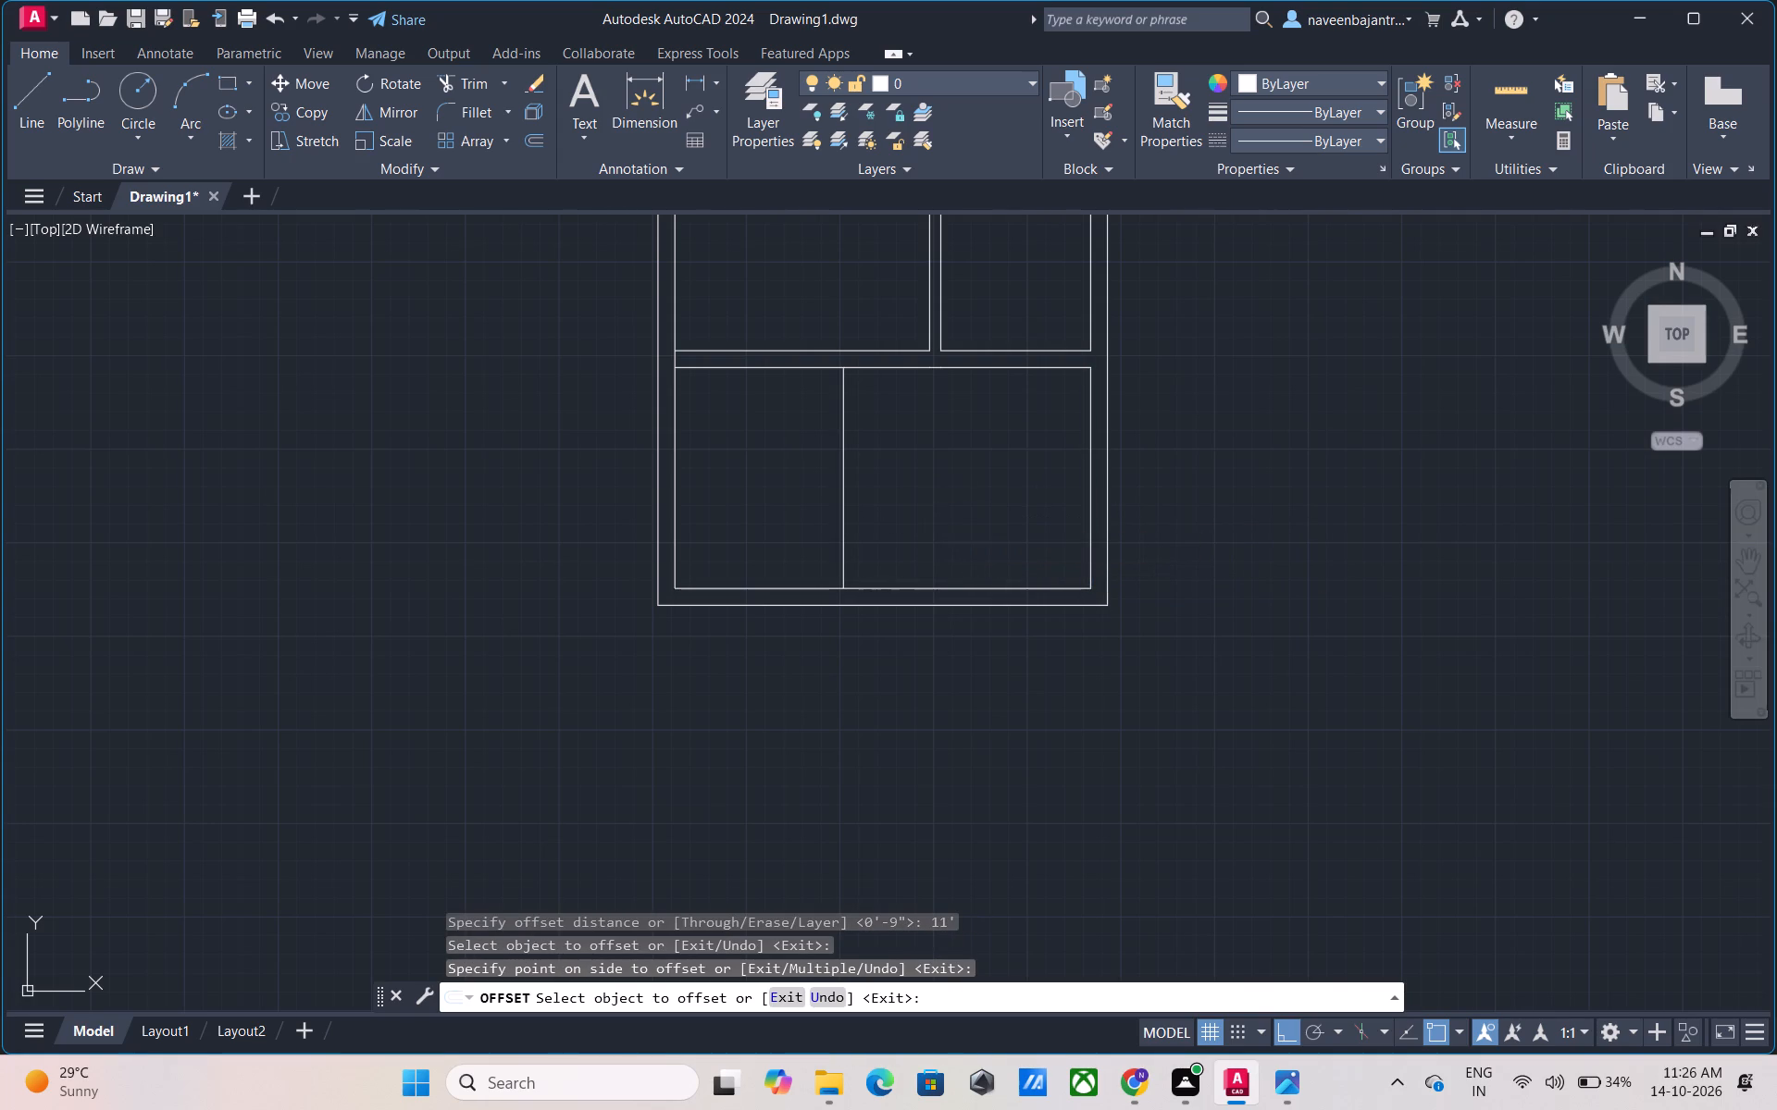
Offset the new vertical line 9" westward to form the partition's other face.
text(O 9)
key(shift+quotedbl)
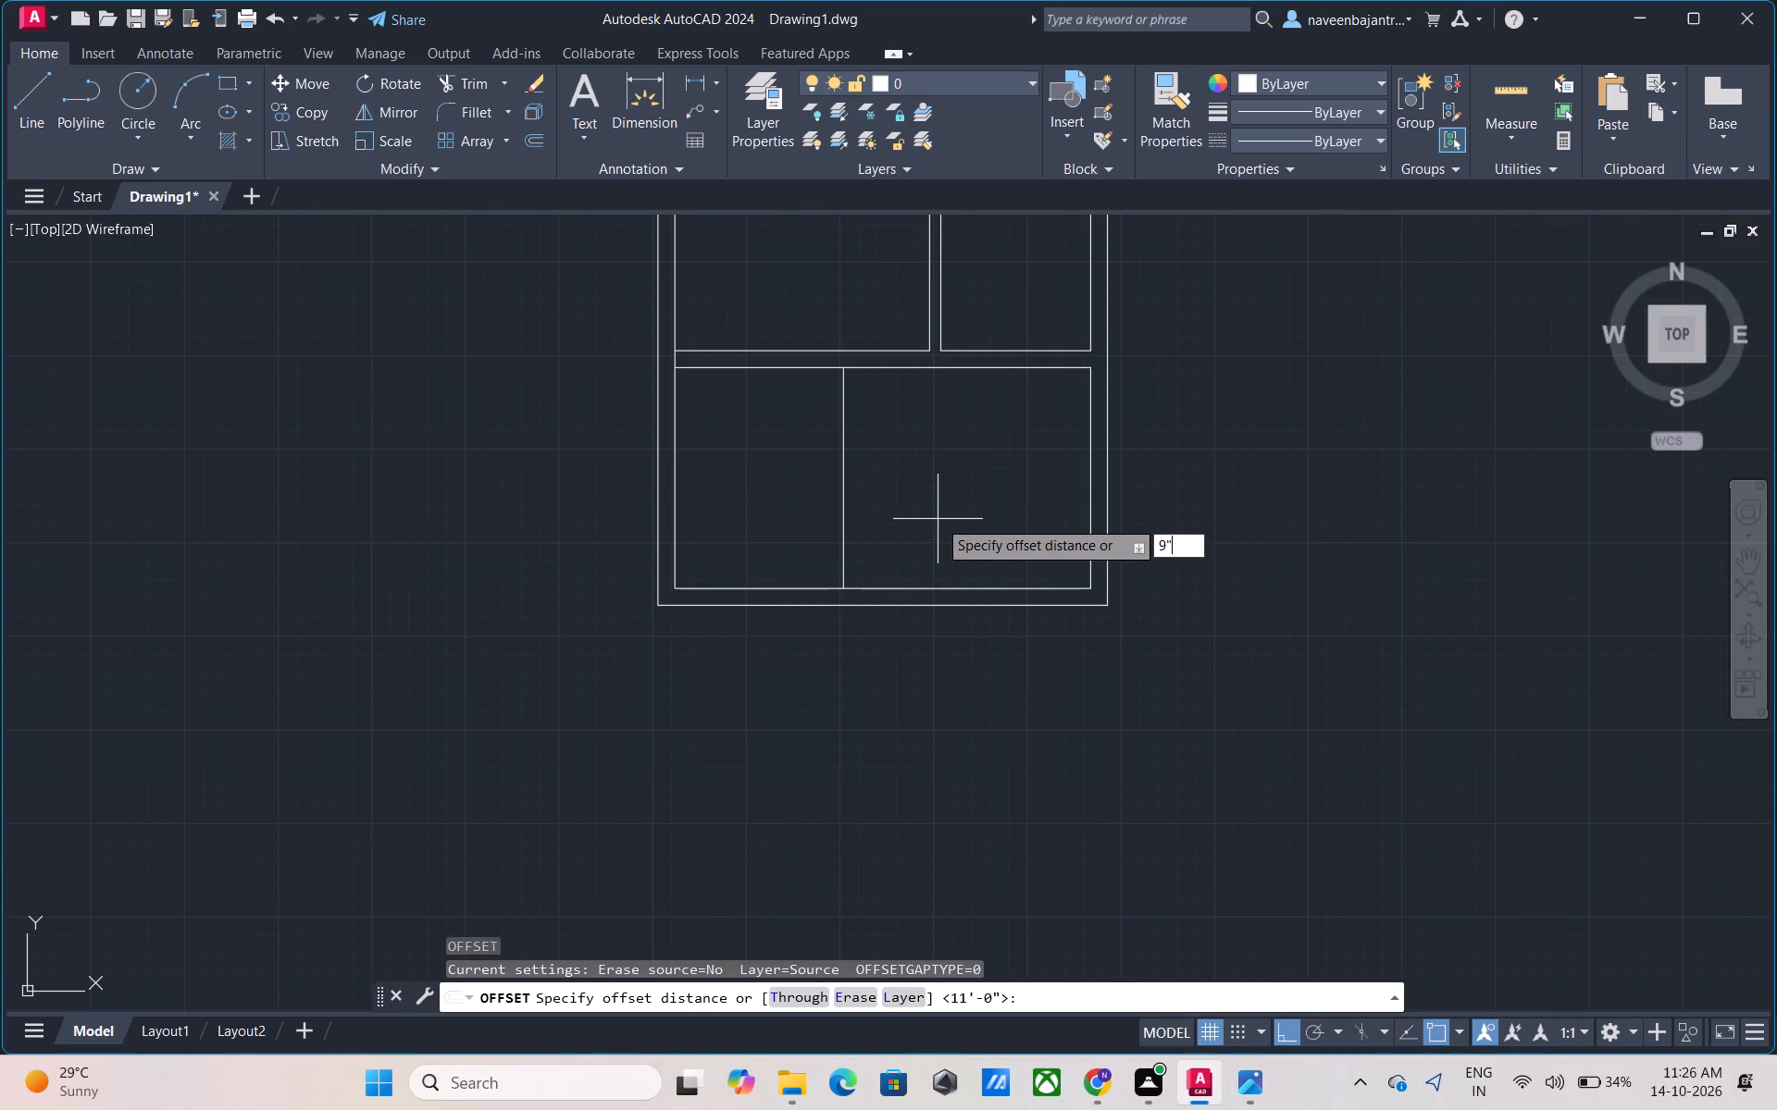
key(Return)
click(841, 456)
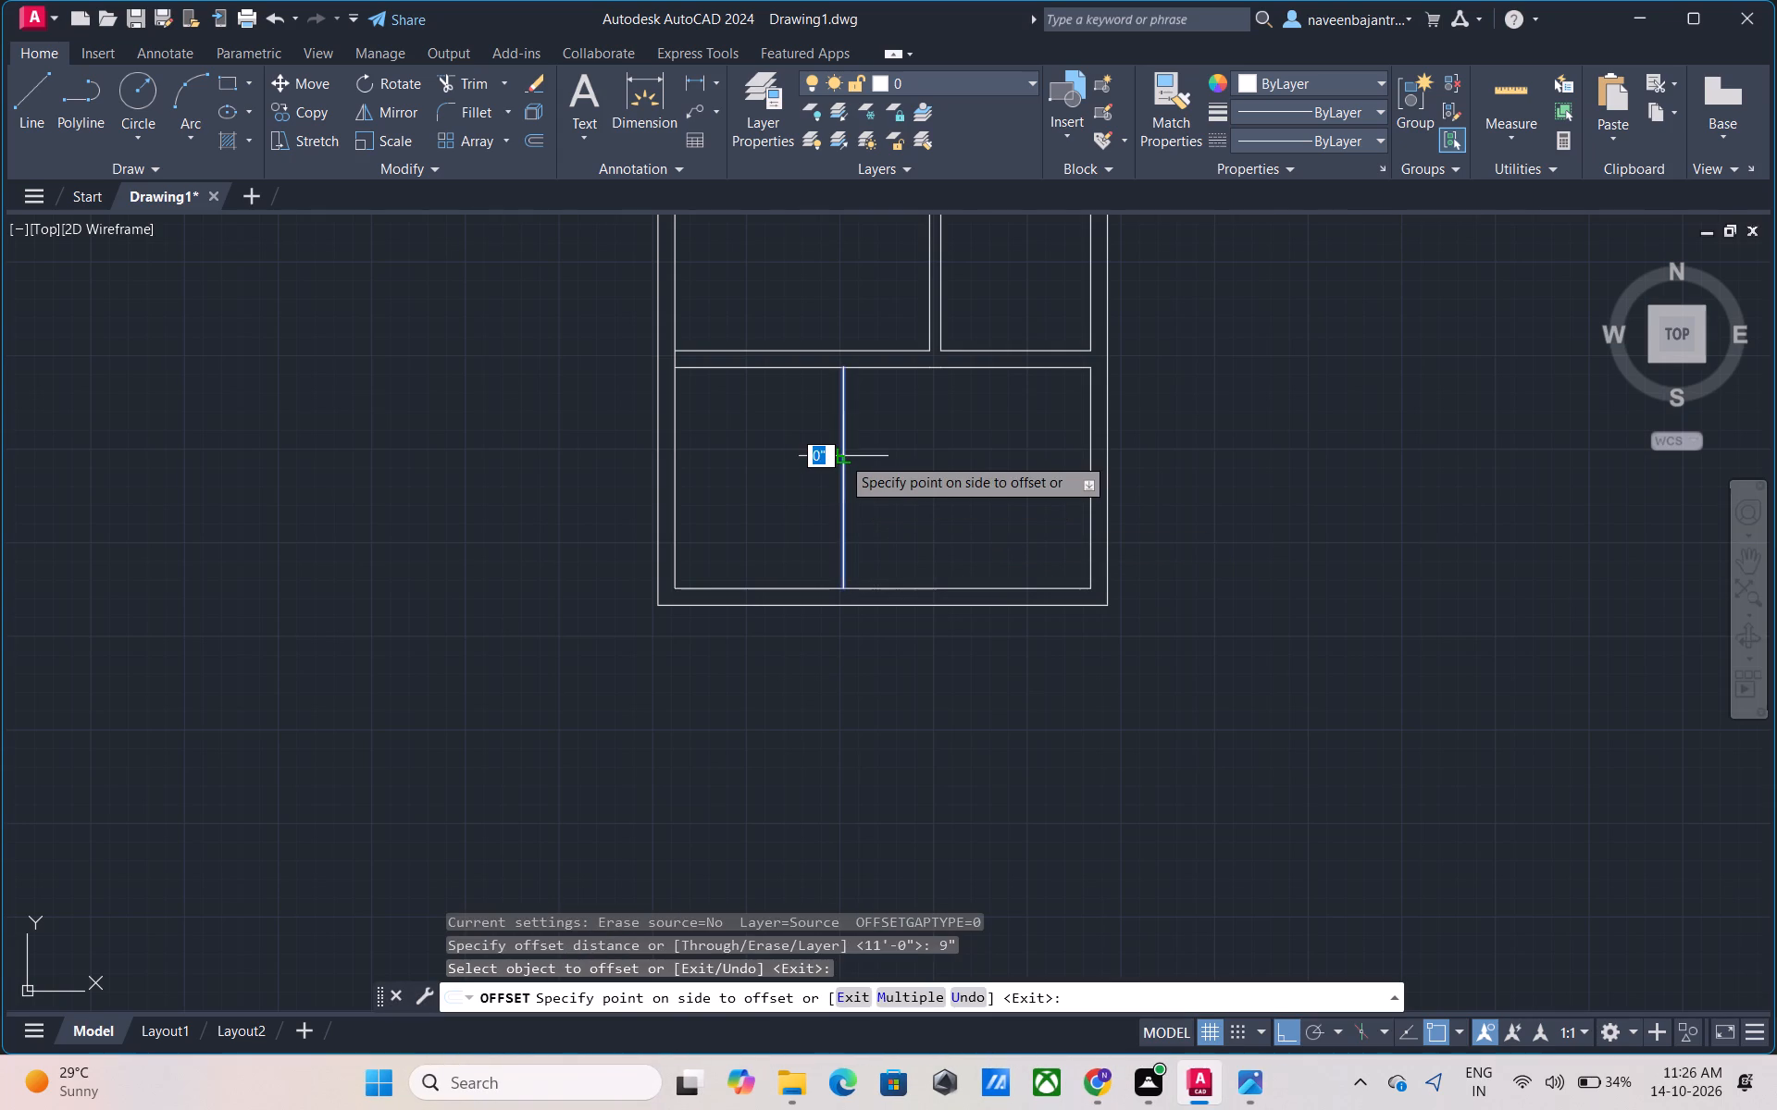
click(794, 463)
key(Escape)
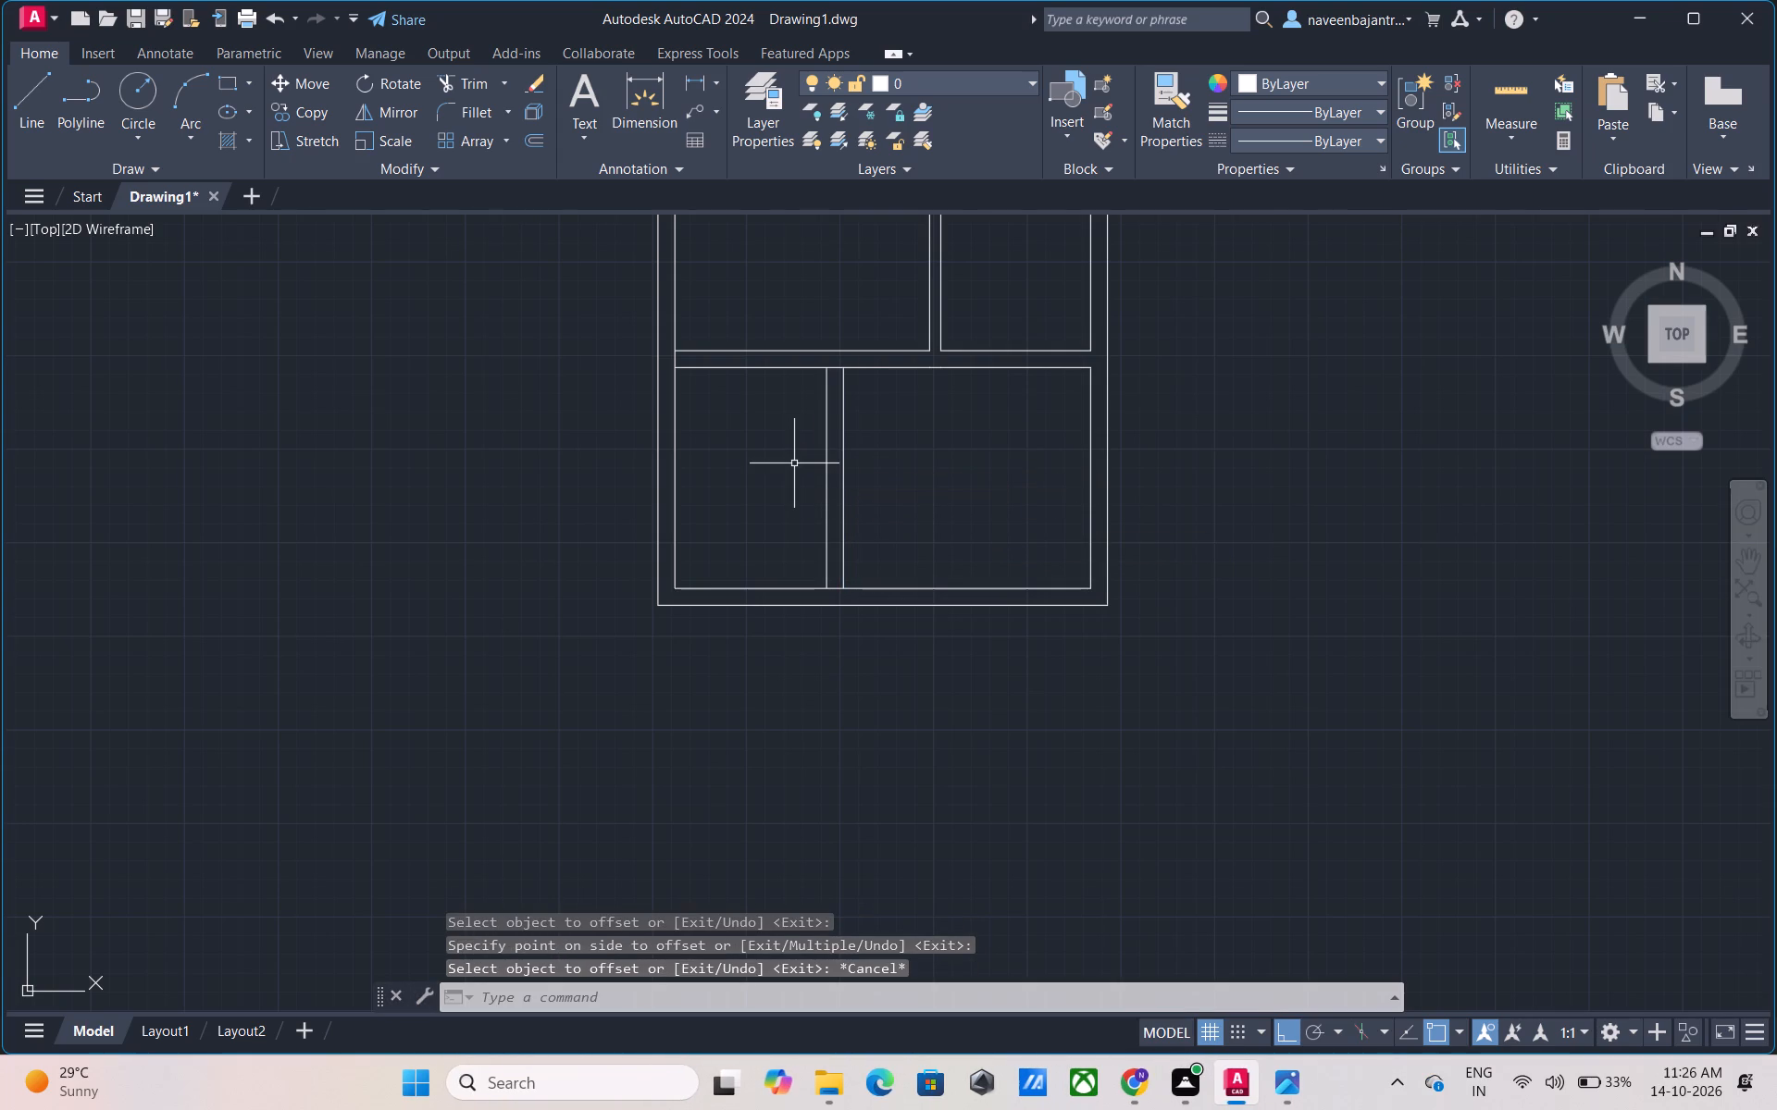
Trim the south inner wall line and the cross partition's lower face between the new 9" partition's two faces.
text(TR)
key(space)
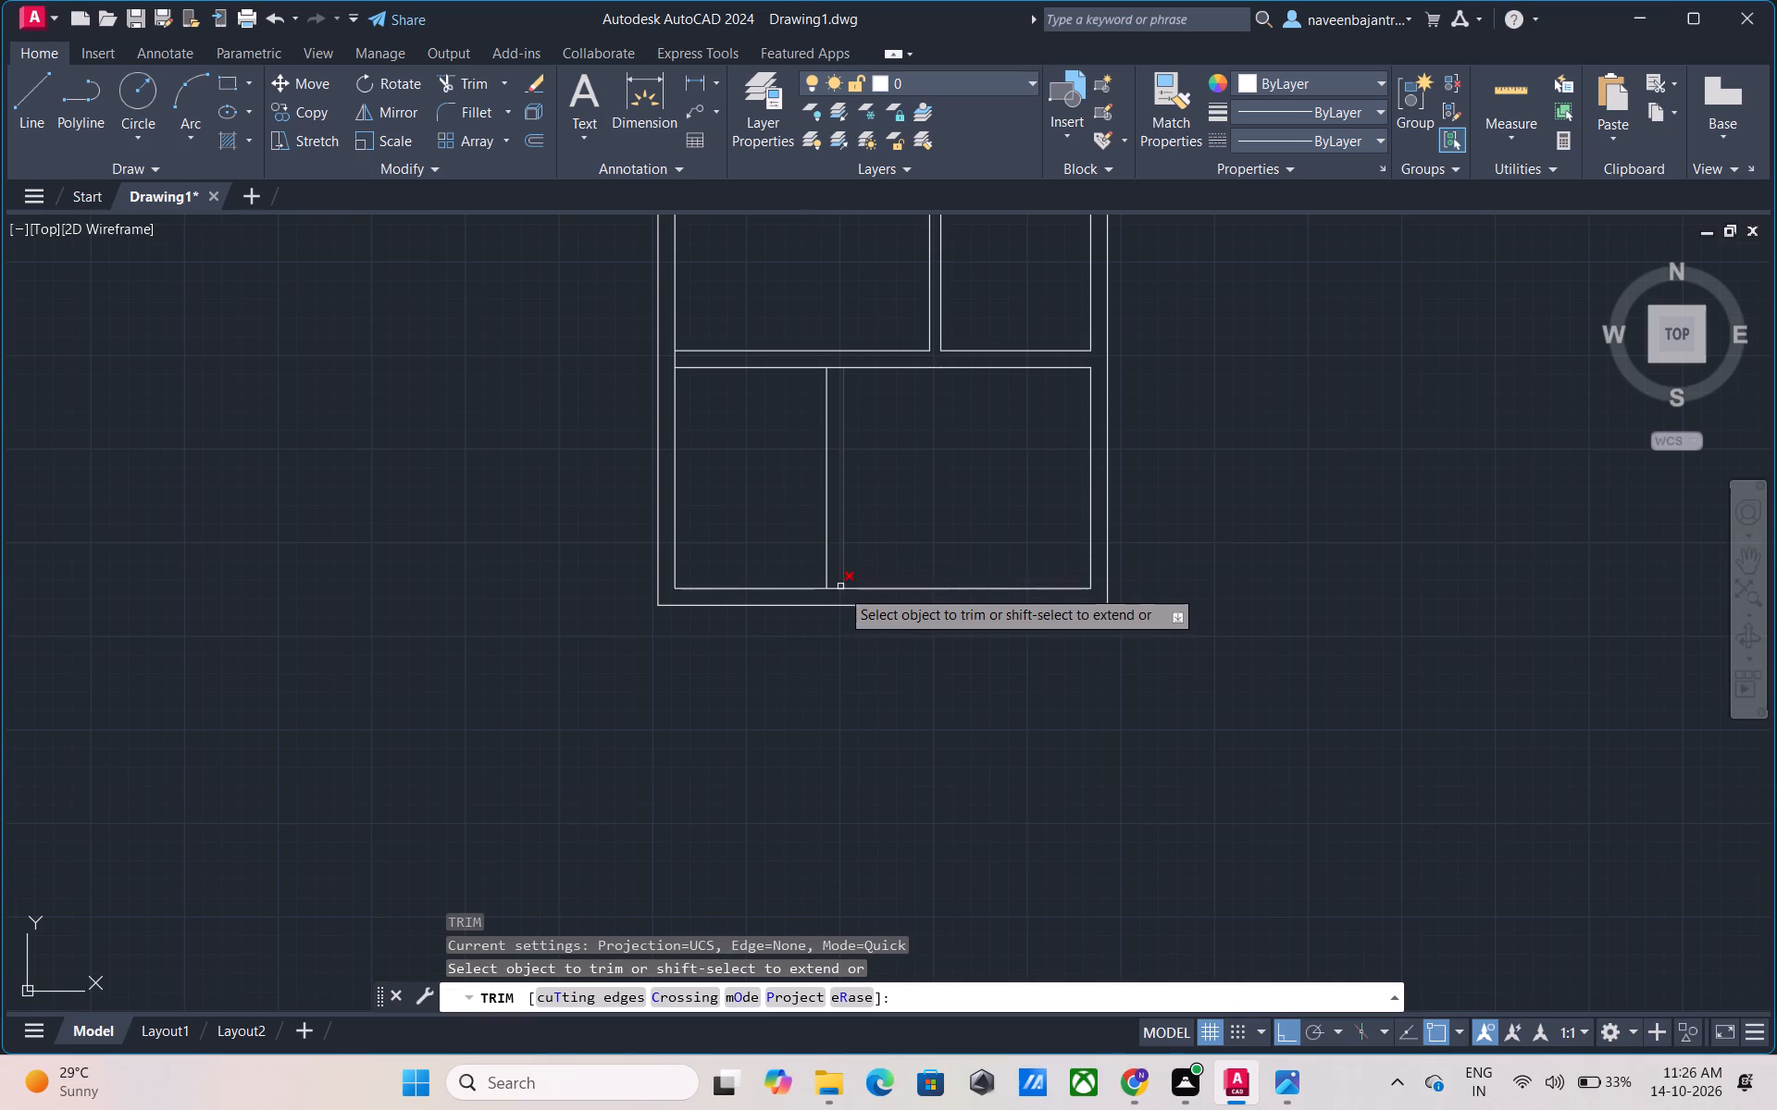
click(836, 589)
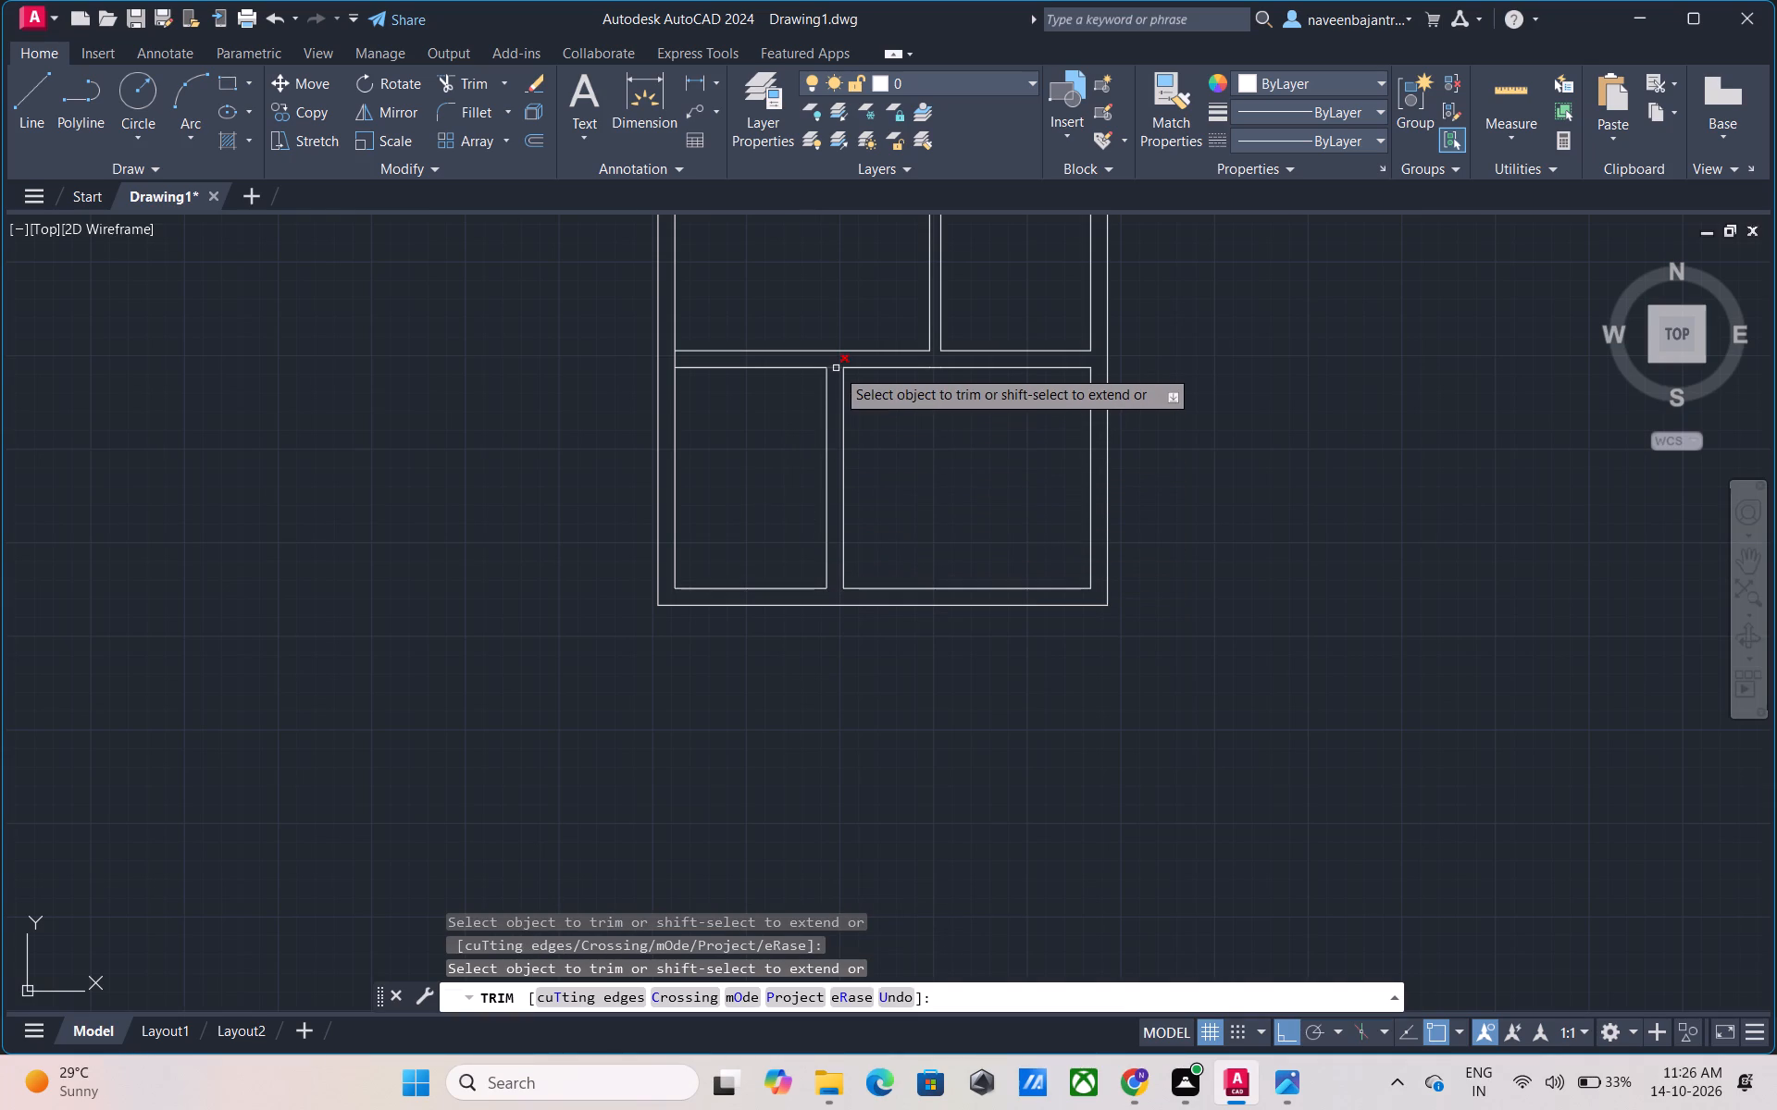
click(836, 368)
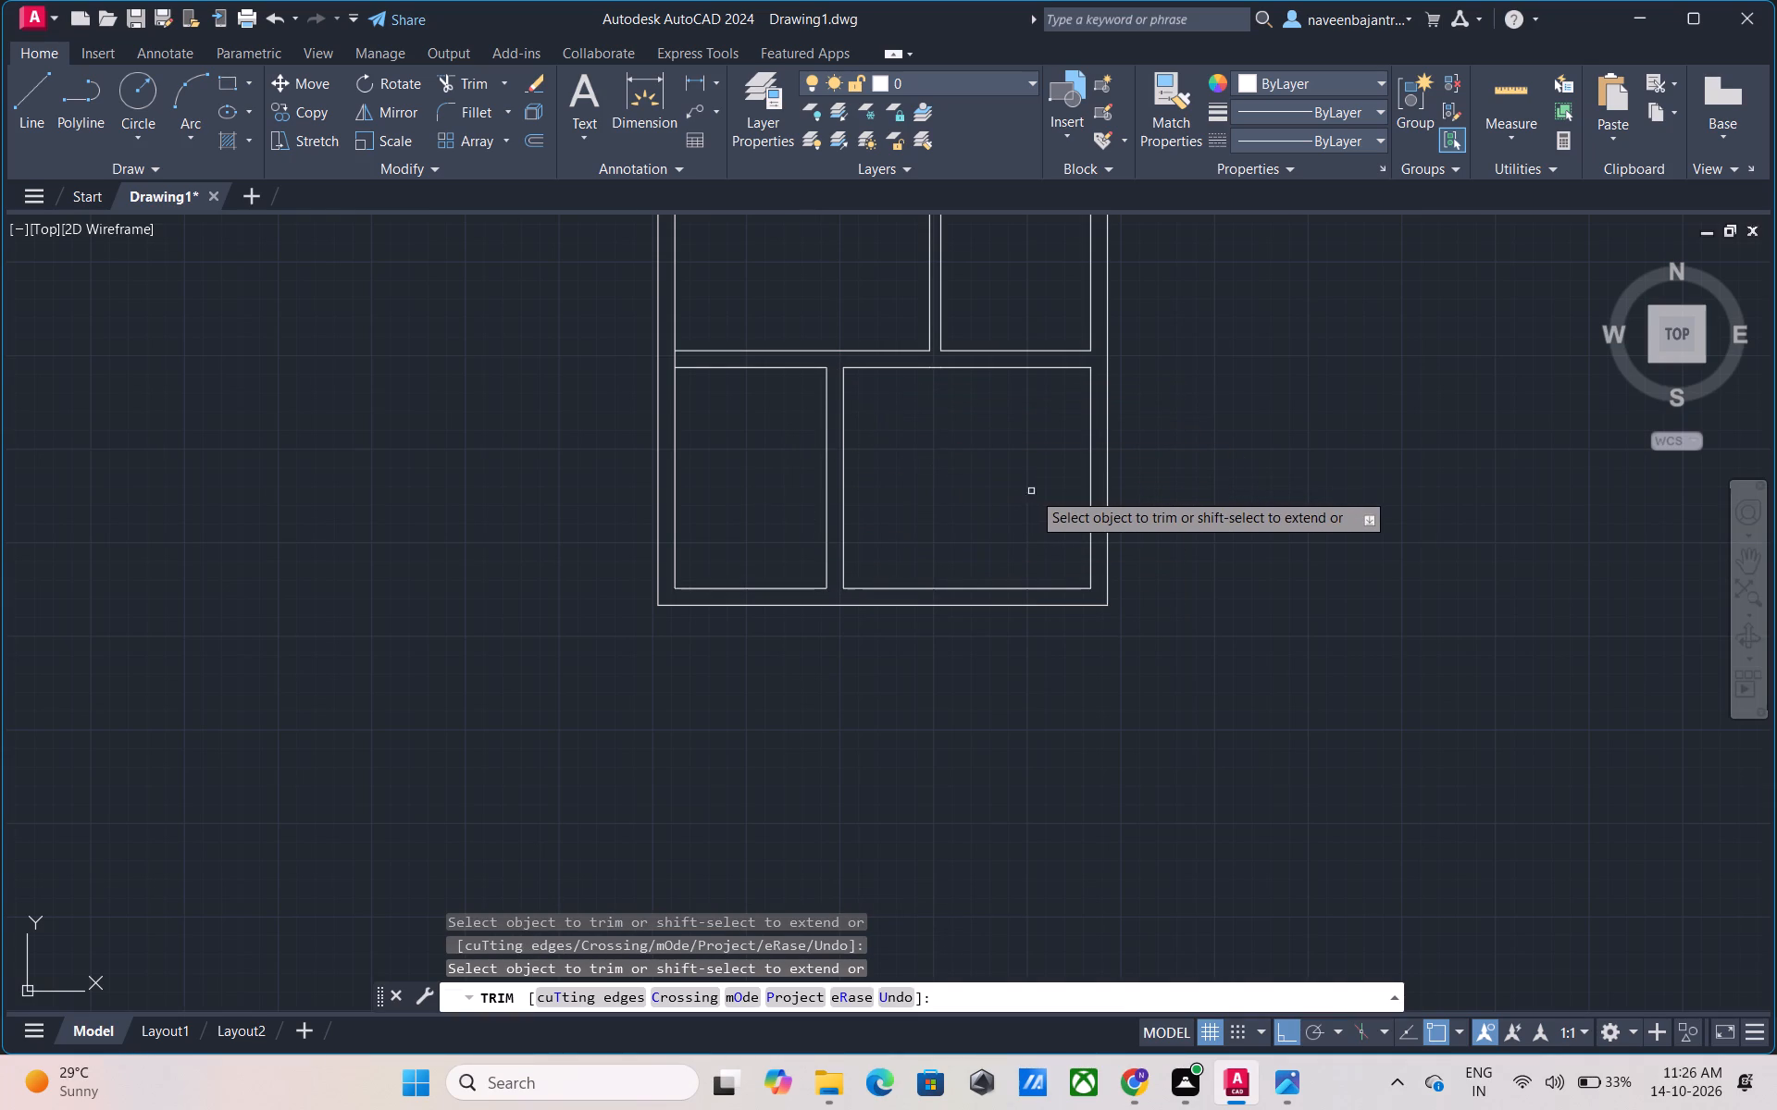
Draw a short vertical line upward across the cross partition from the top end of the bottom partition's east face.
key(Escape)
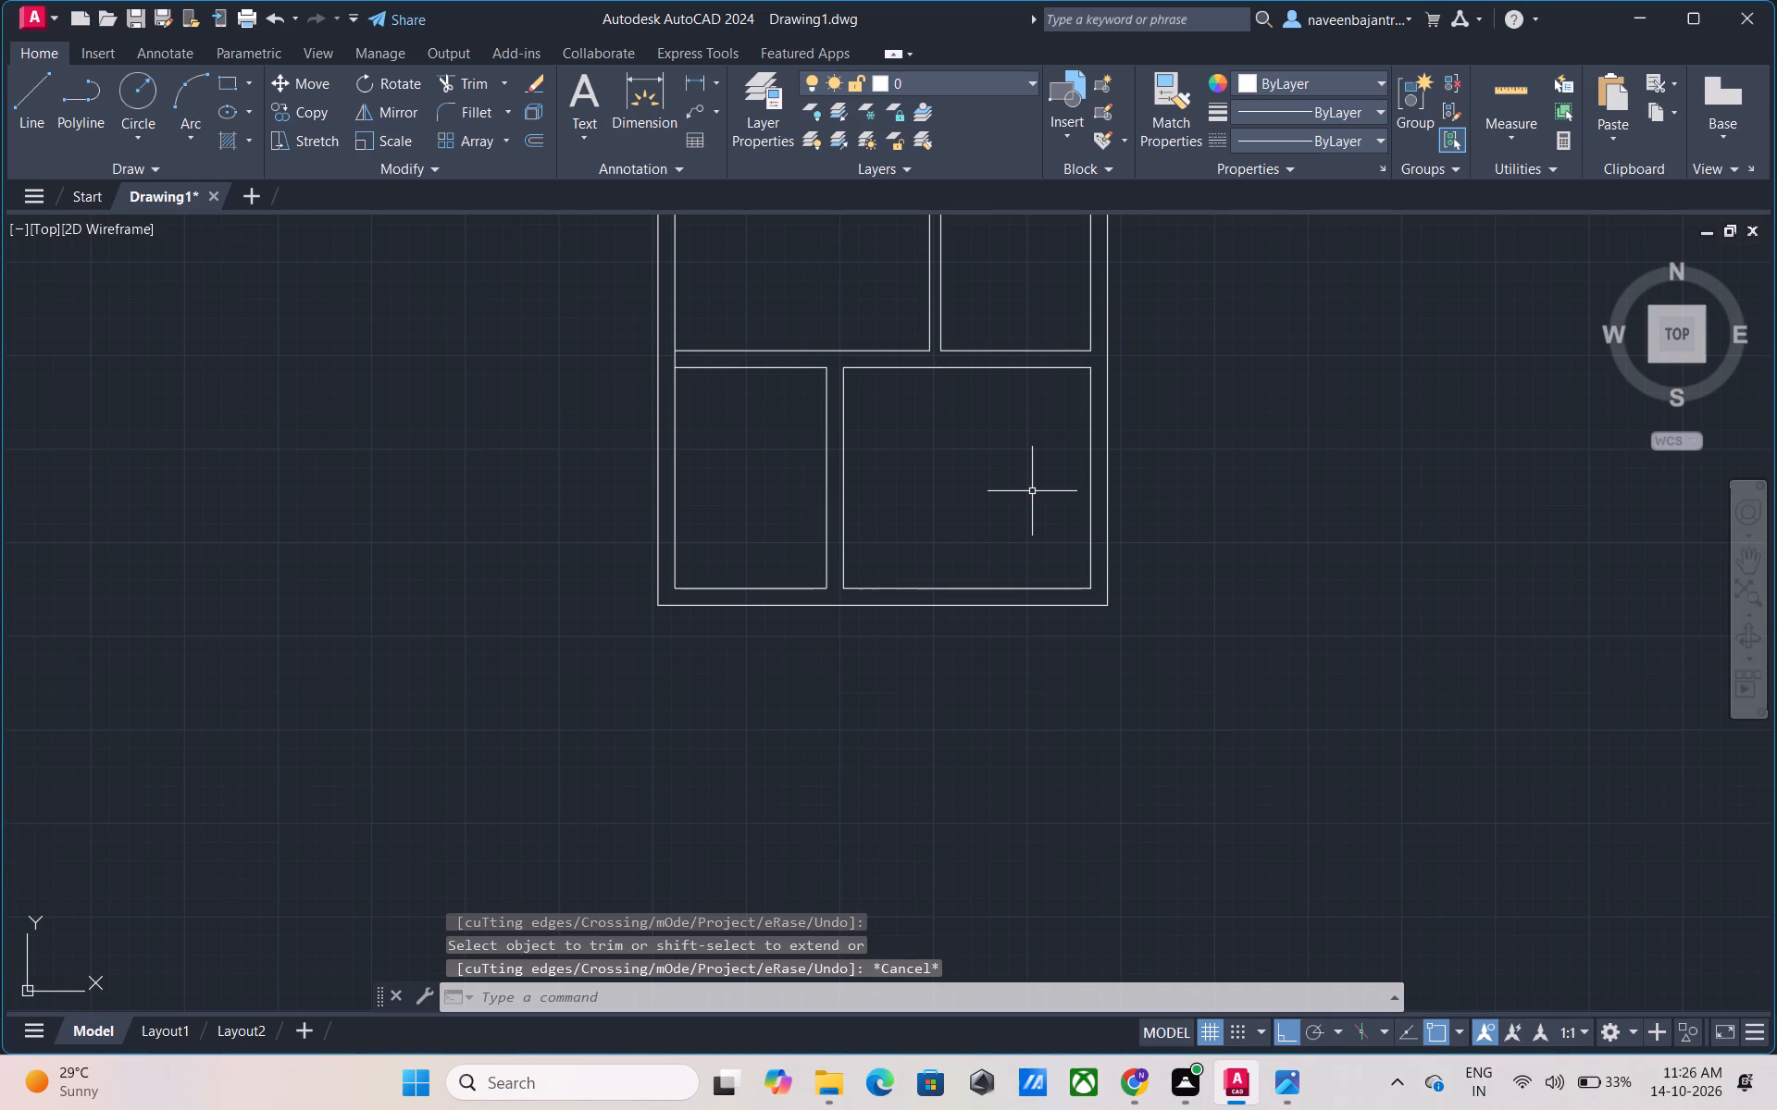
middle_drag(1032, 491, 1015, 582)
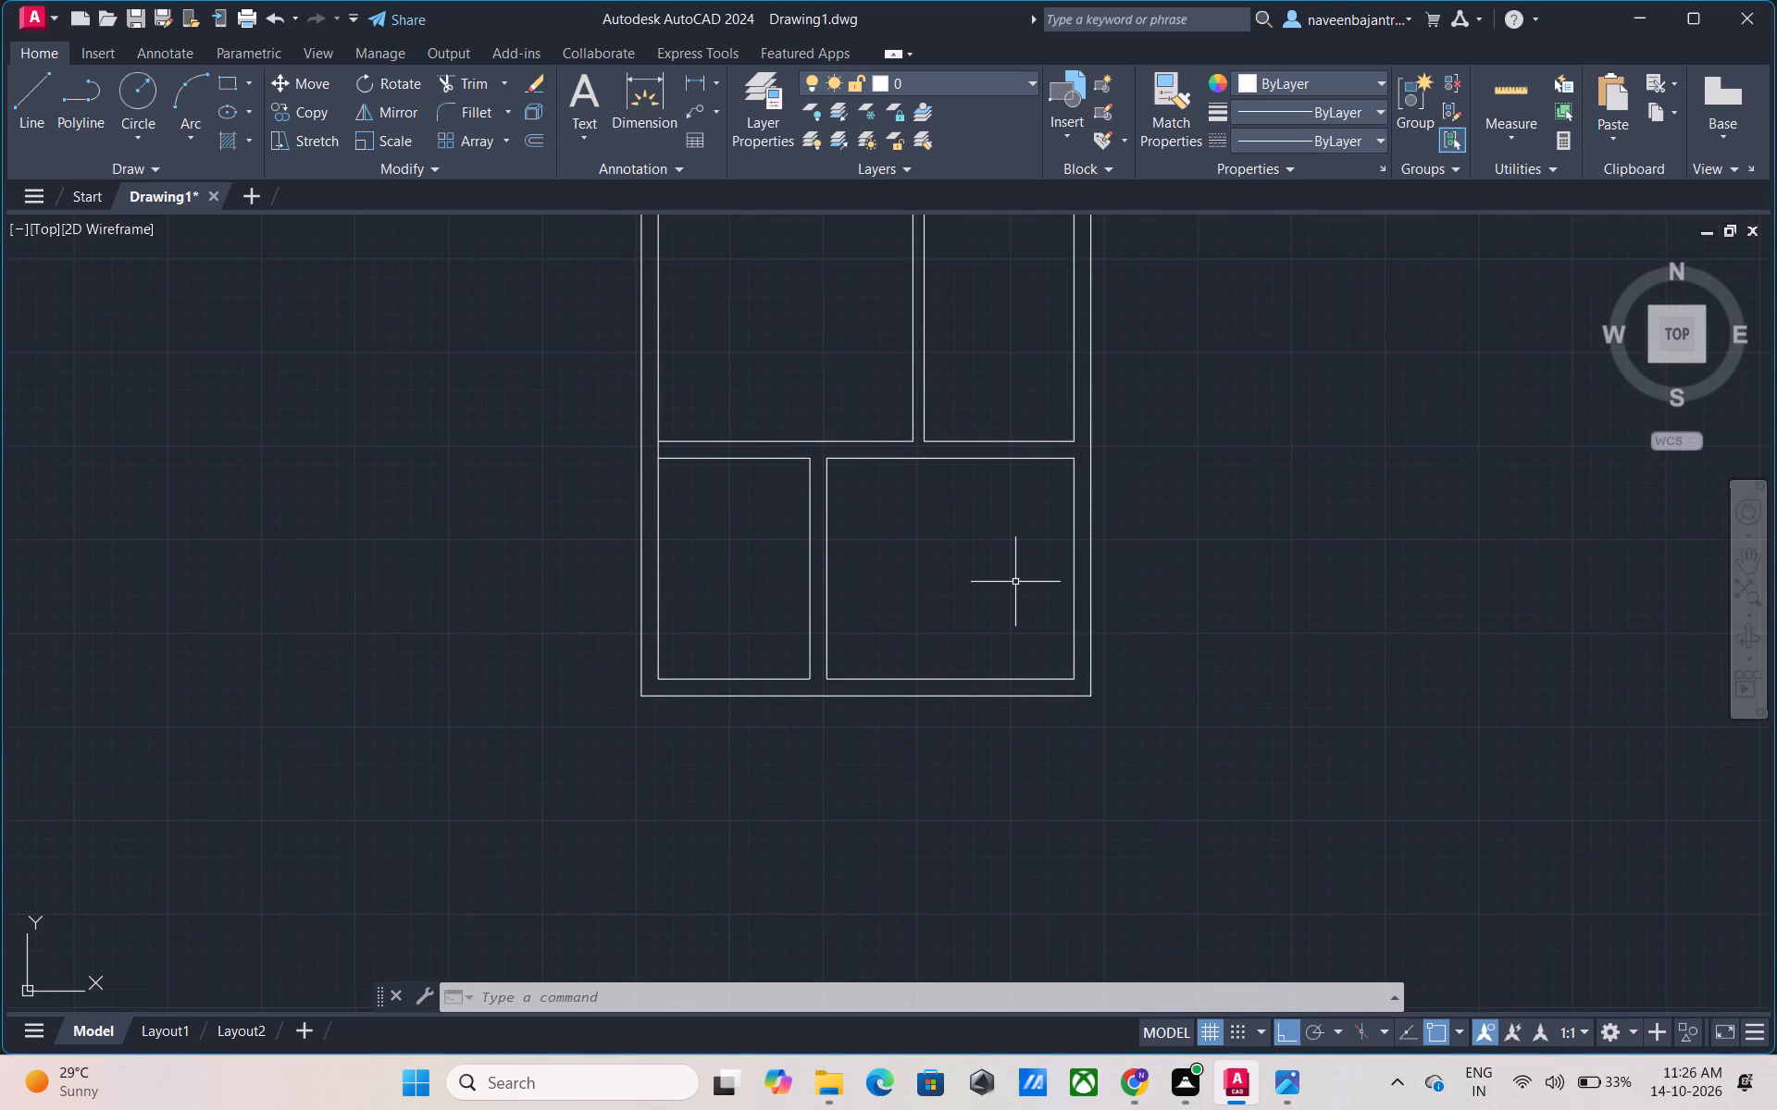
key(Escape)
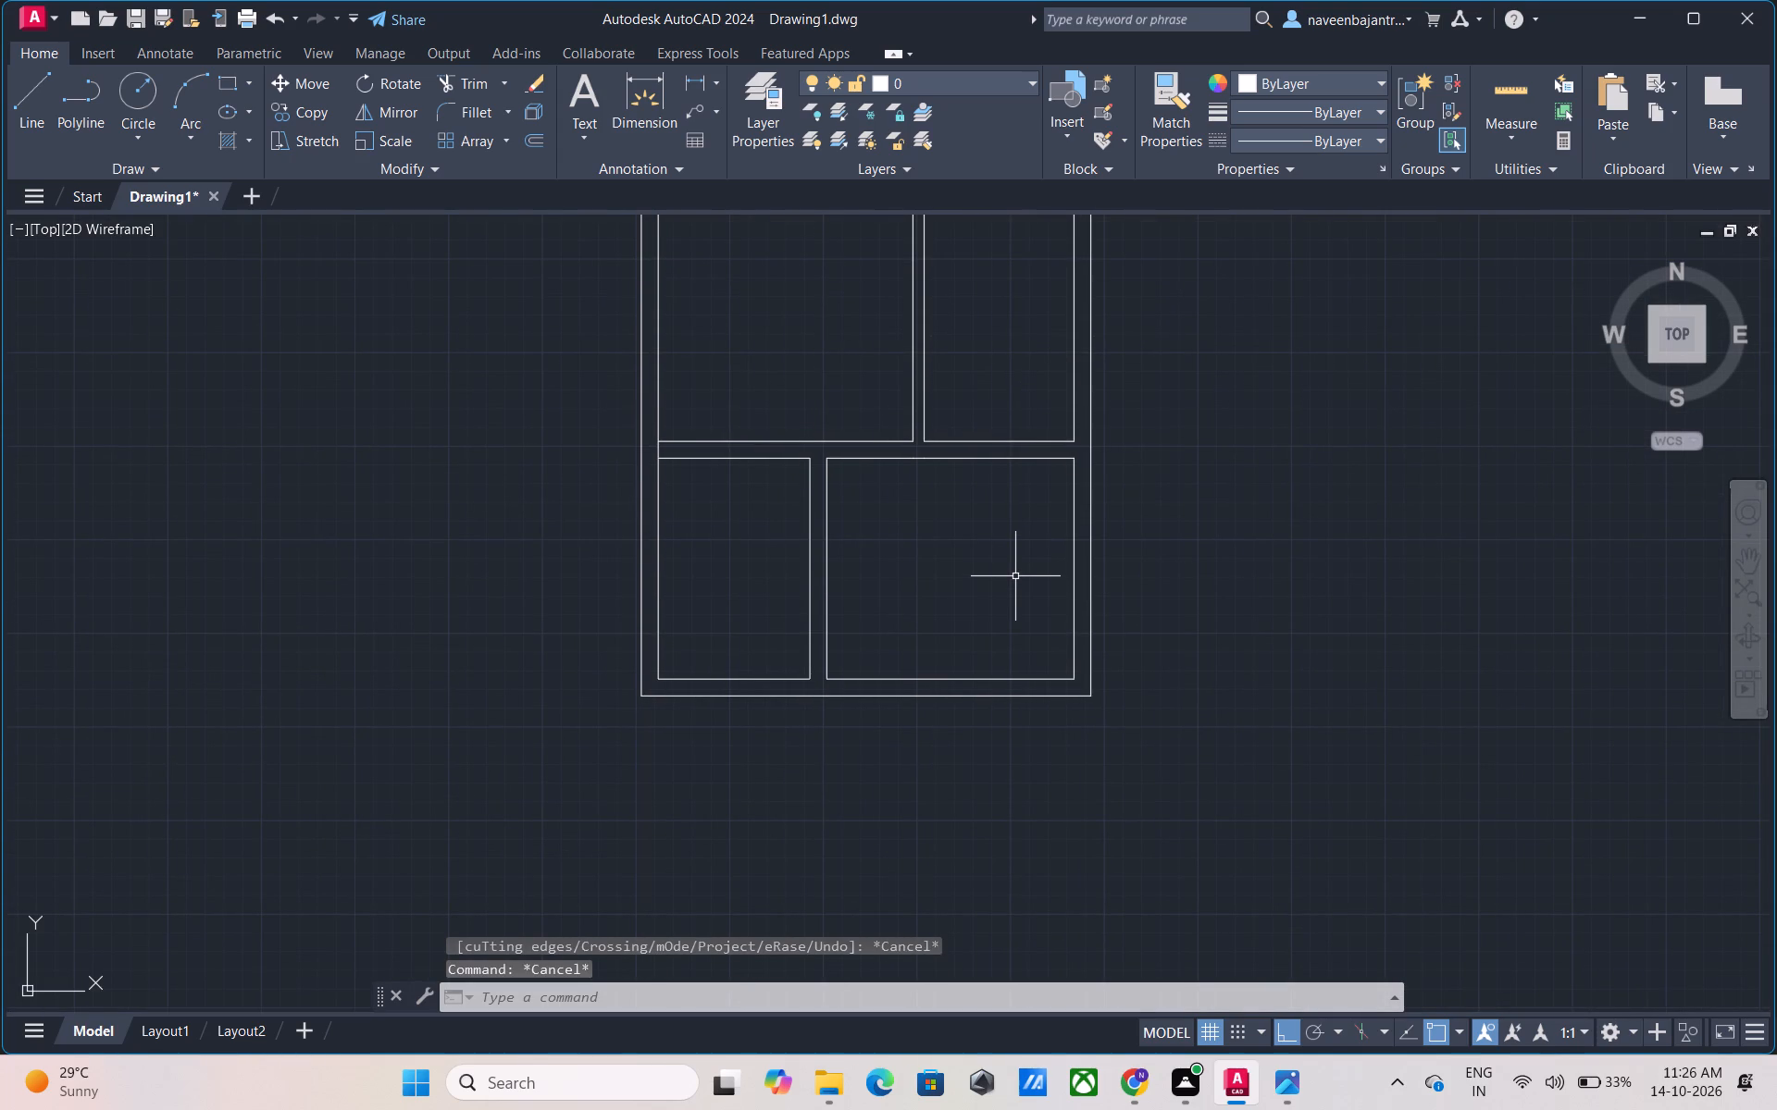
key(l)
key(space)
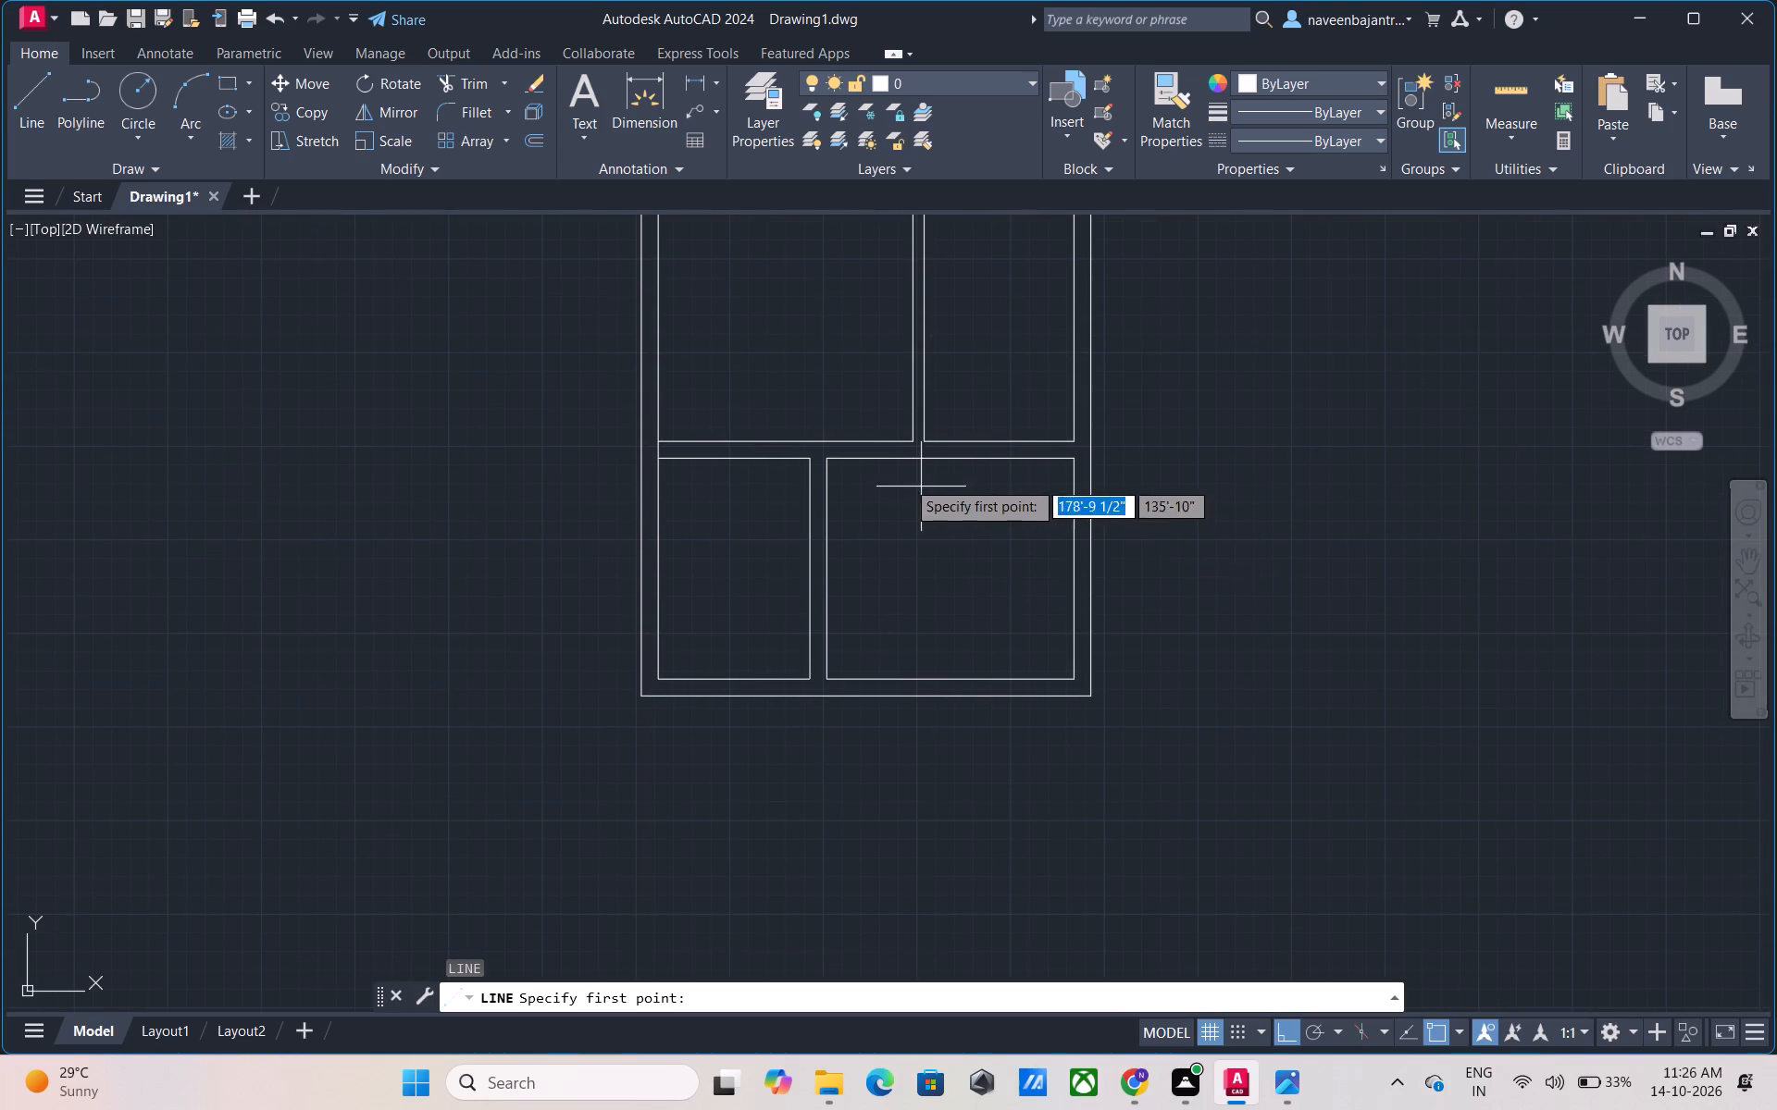
click(826, 455)
click(827, 412)
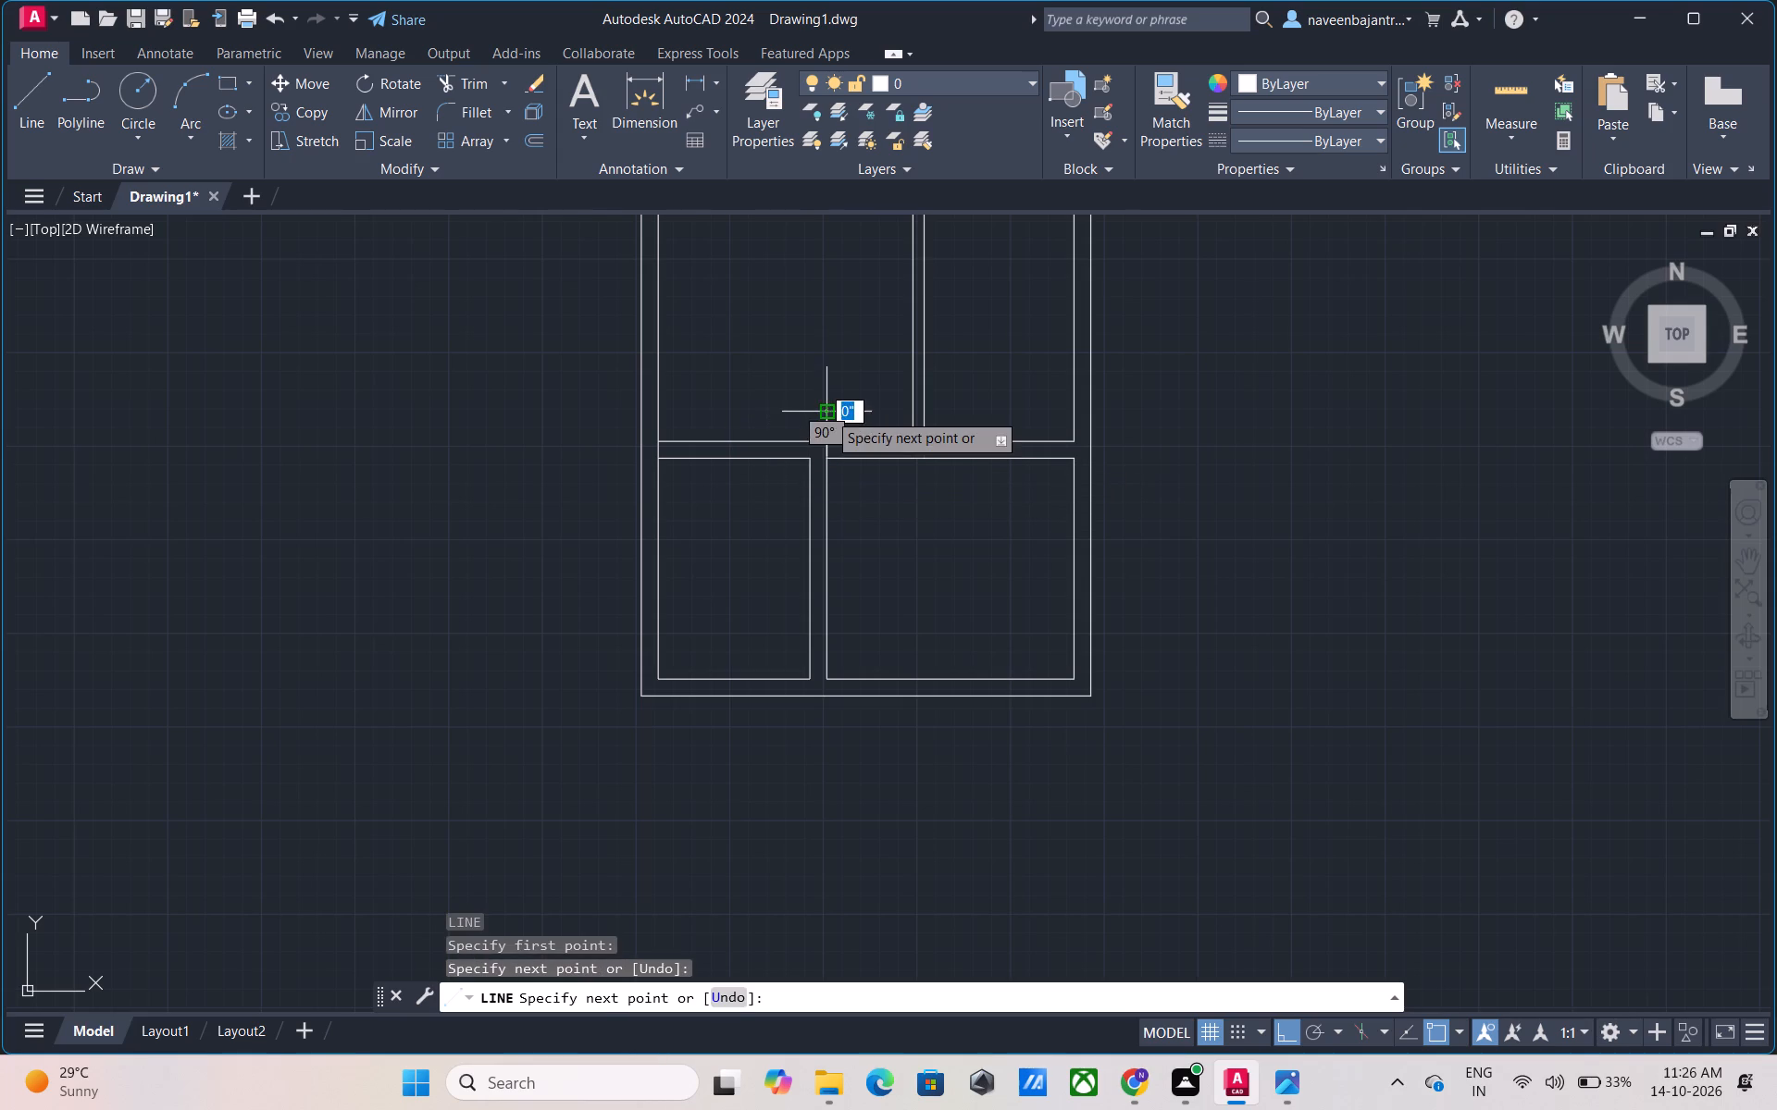
key(Escape)
Draw a vertical line about 2' long downward across the cross partition from the bottom end of the middle partition's west face.
key(l)
key(space)
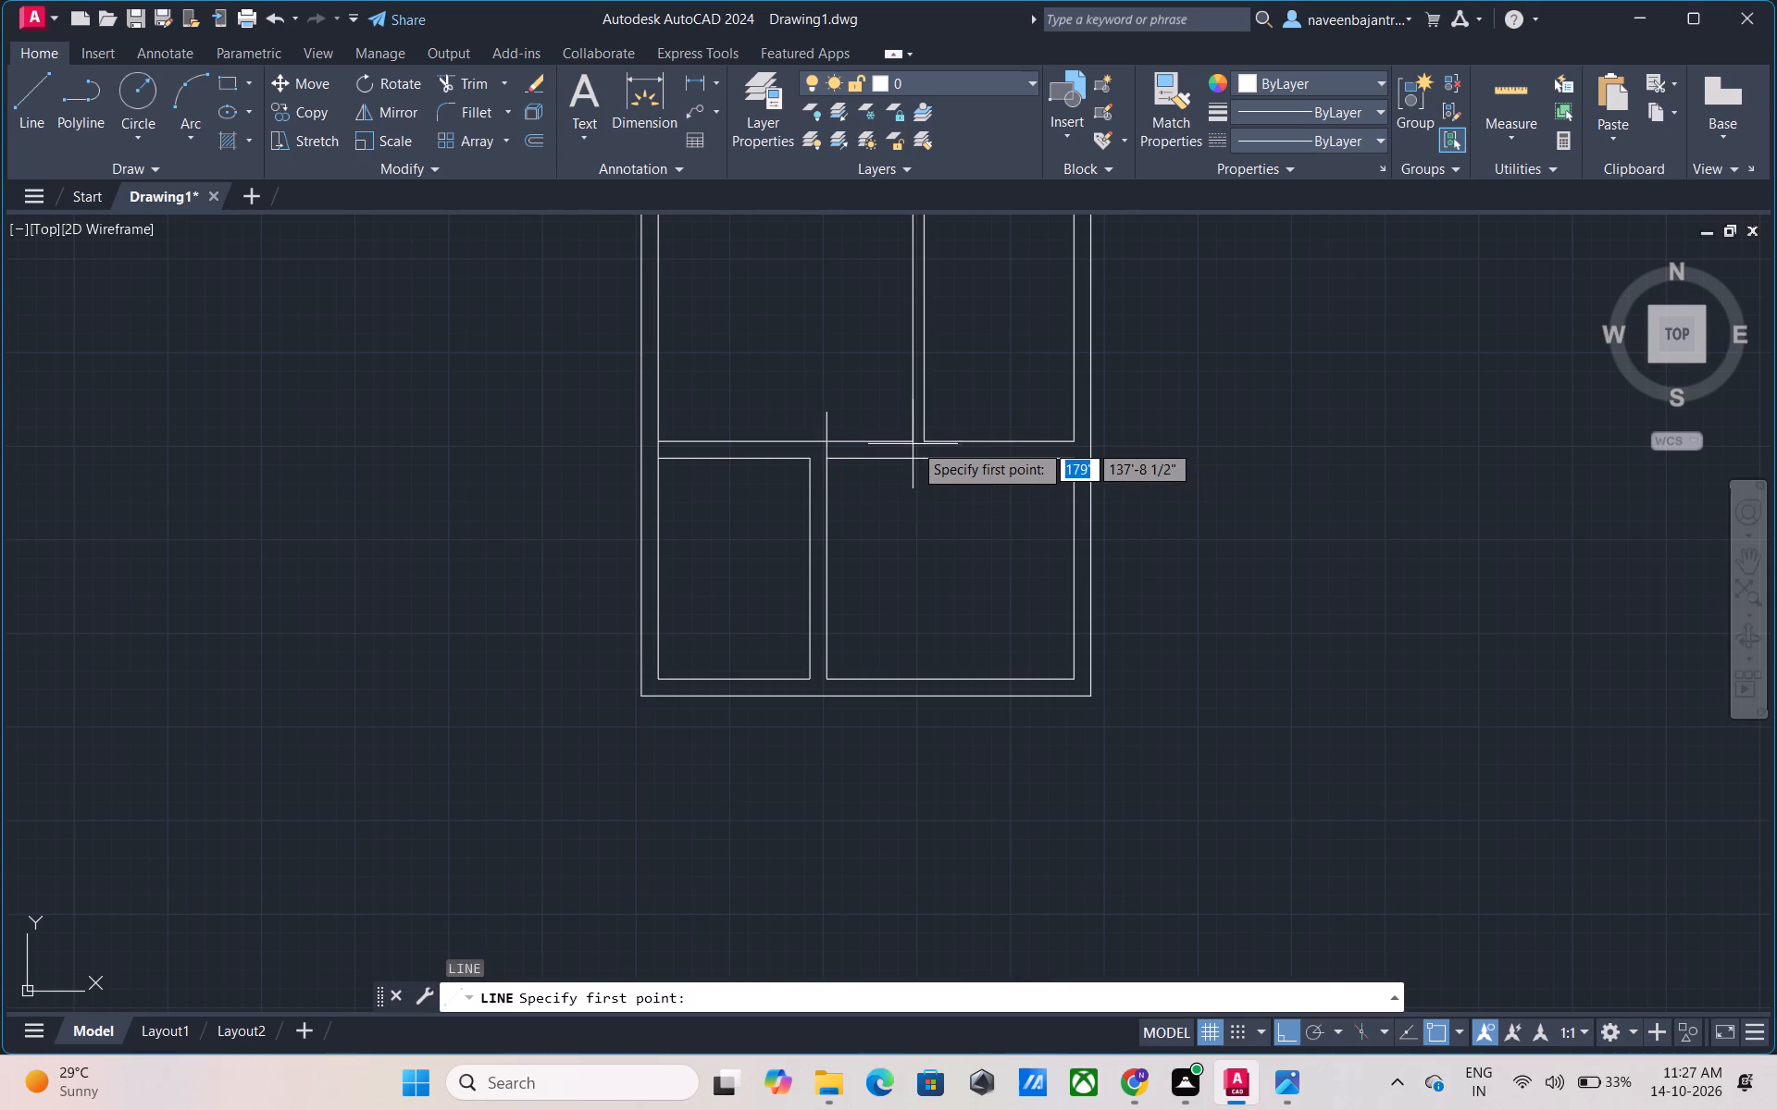
click(913, 443)
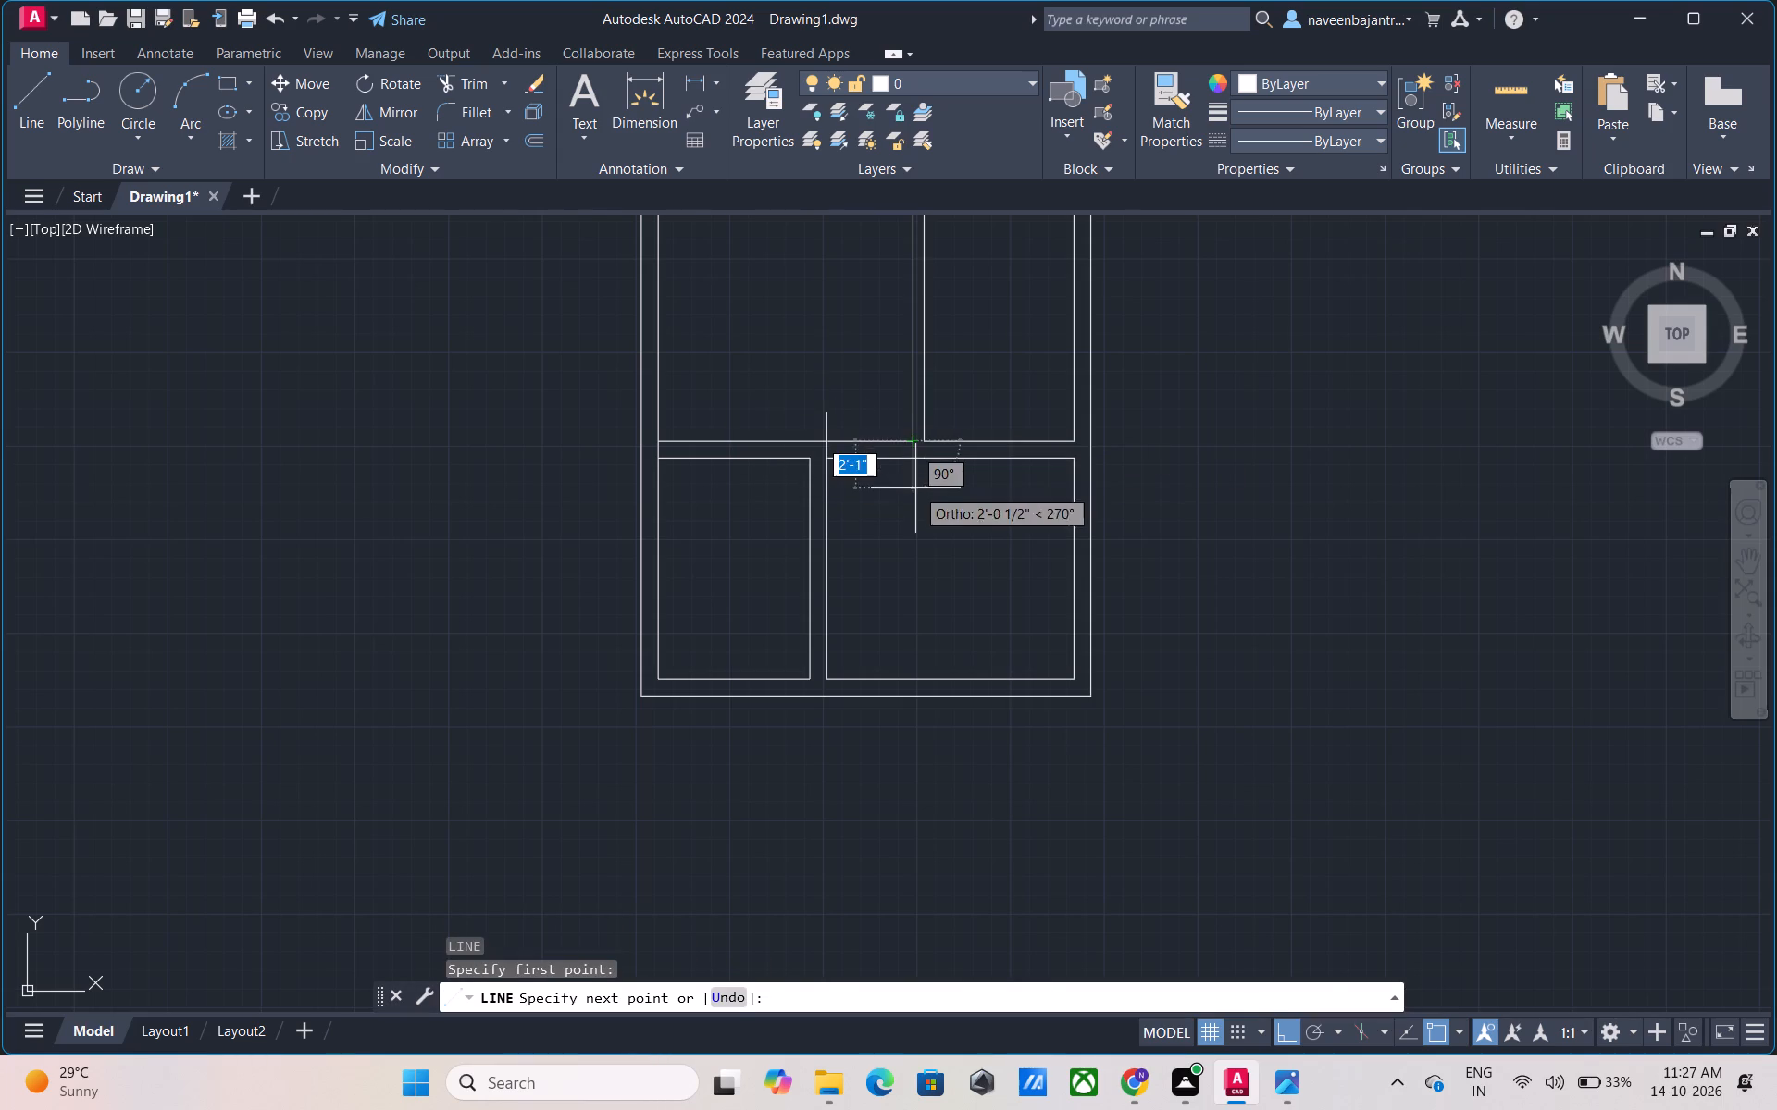
click(915, 488)
key(Escape)
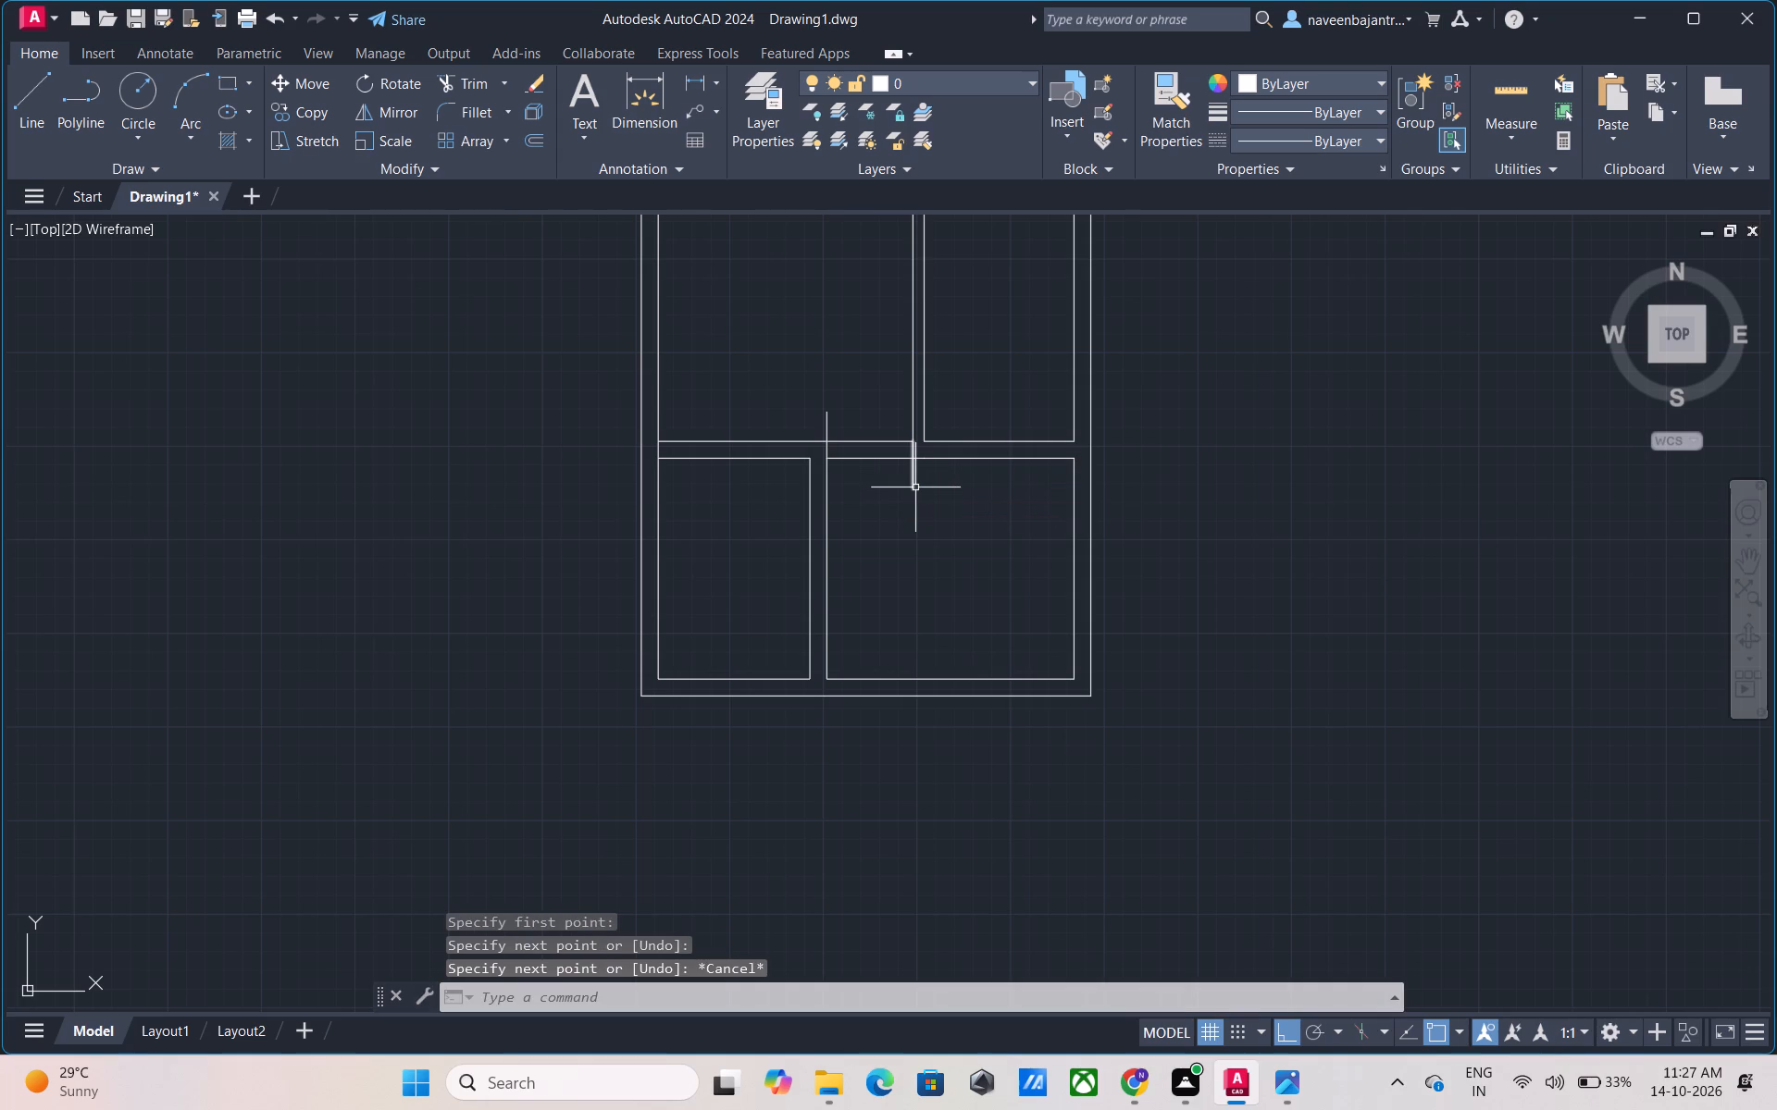
key(Escape)
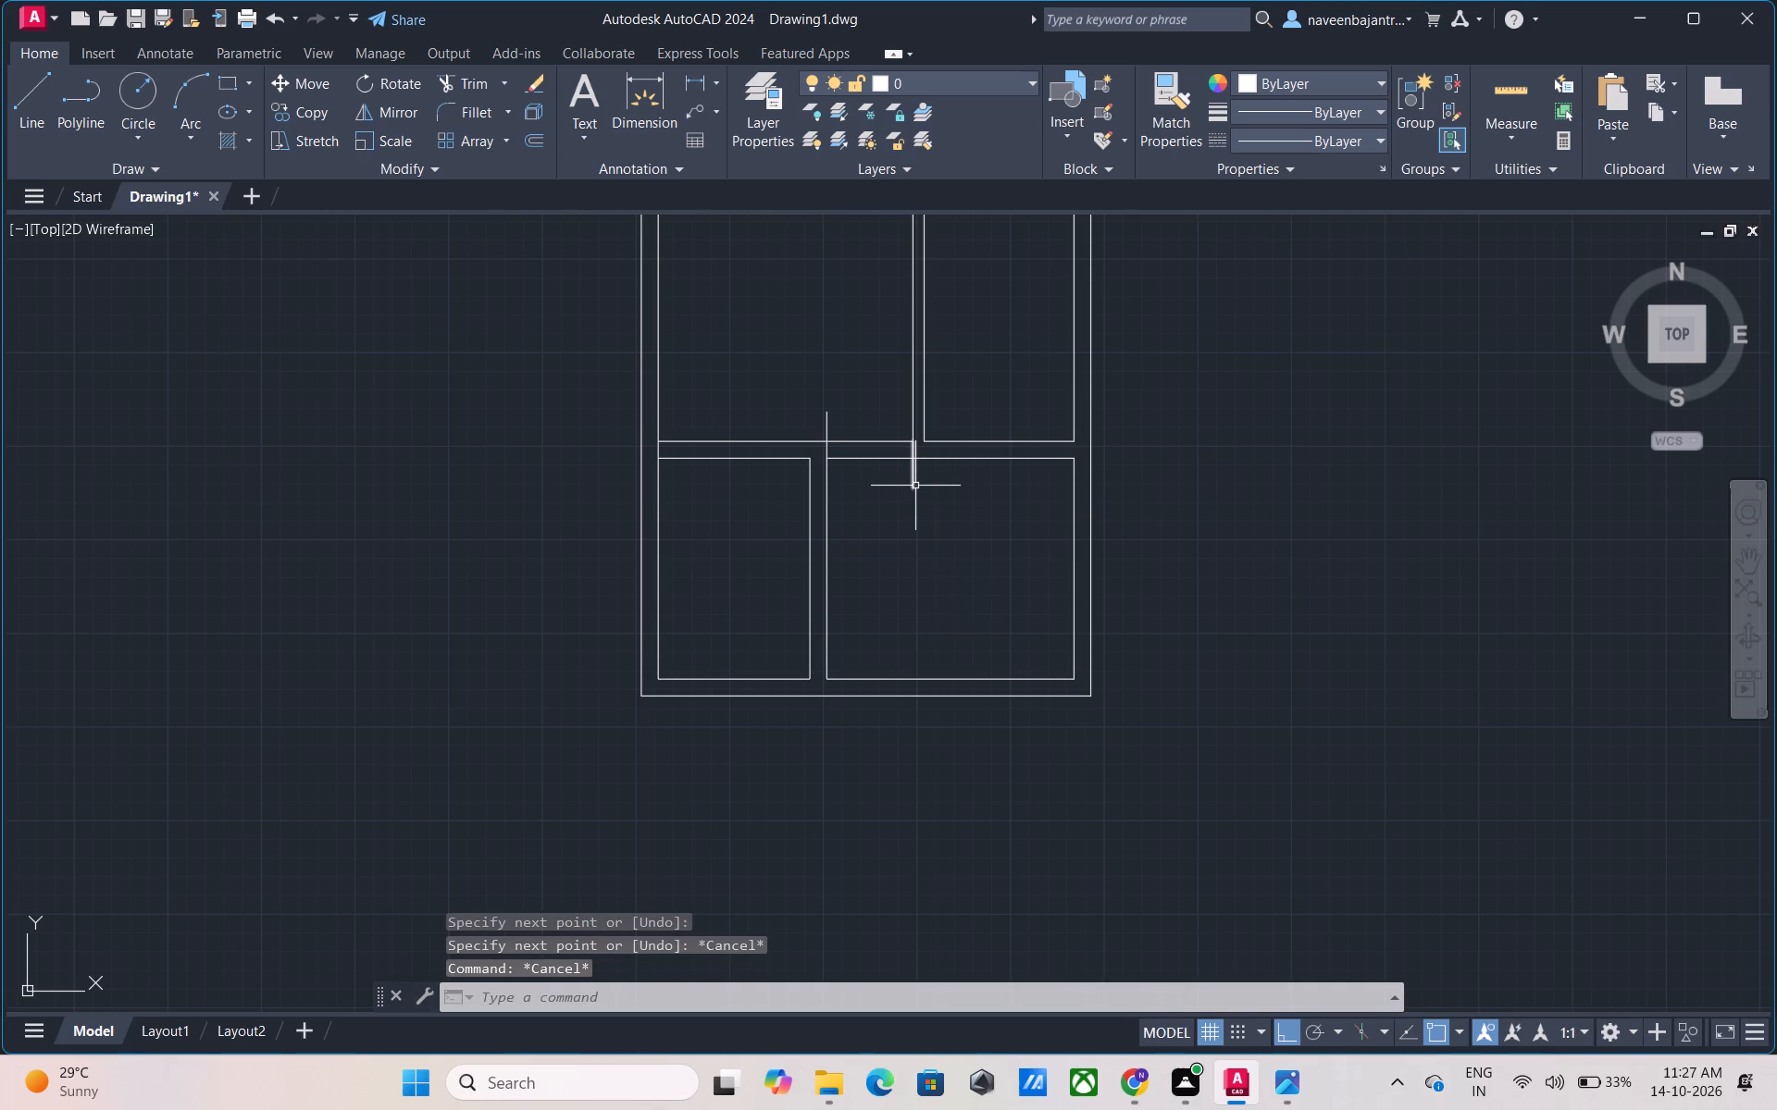
Trim both new lines' overhangs and the cross partition's two faces between them to form an opening.
key(t)
key(r)
key(space)
click(913, 476)
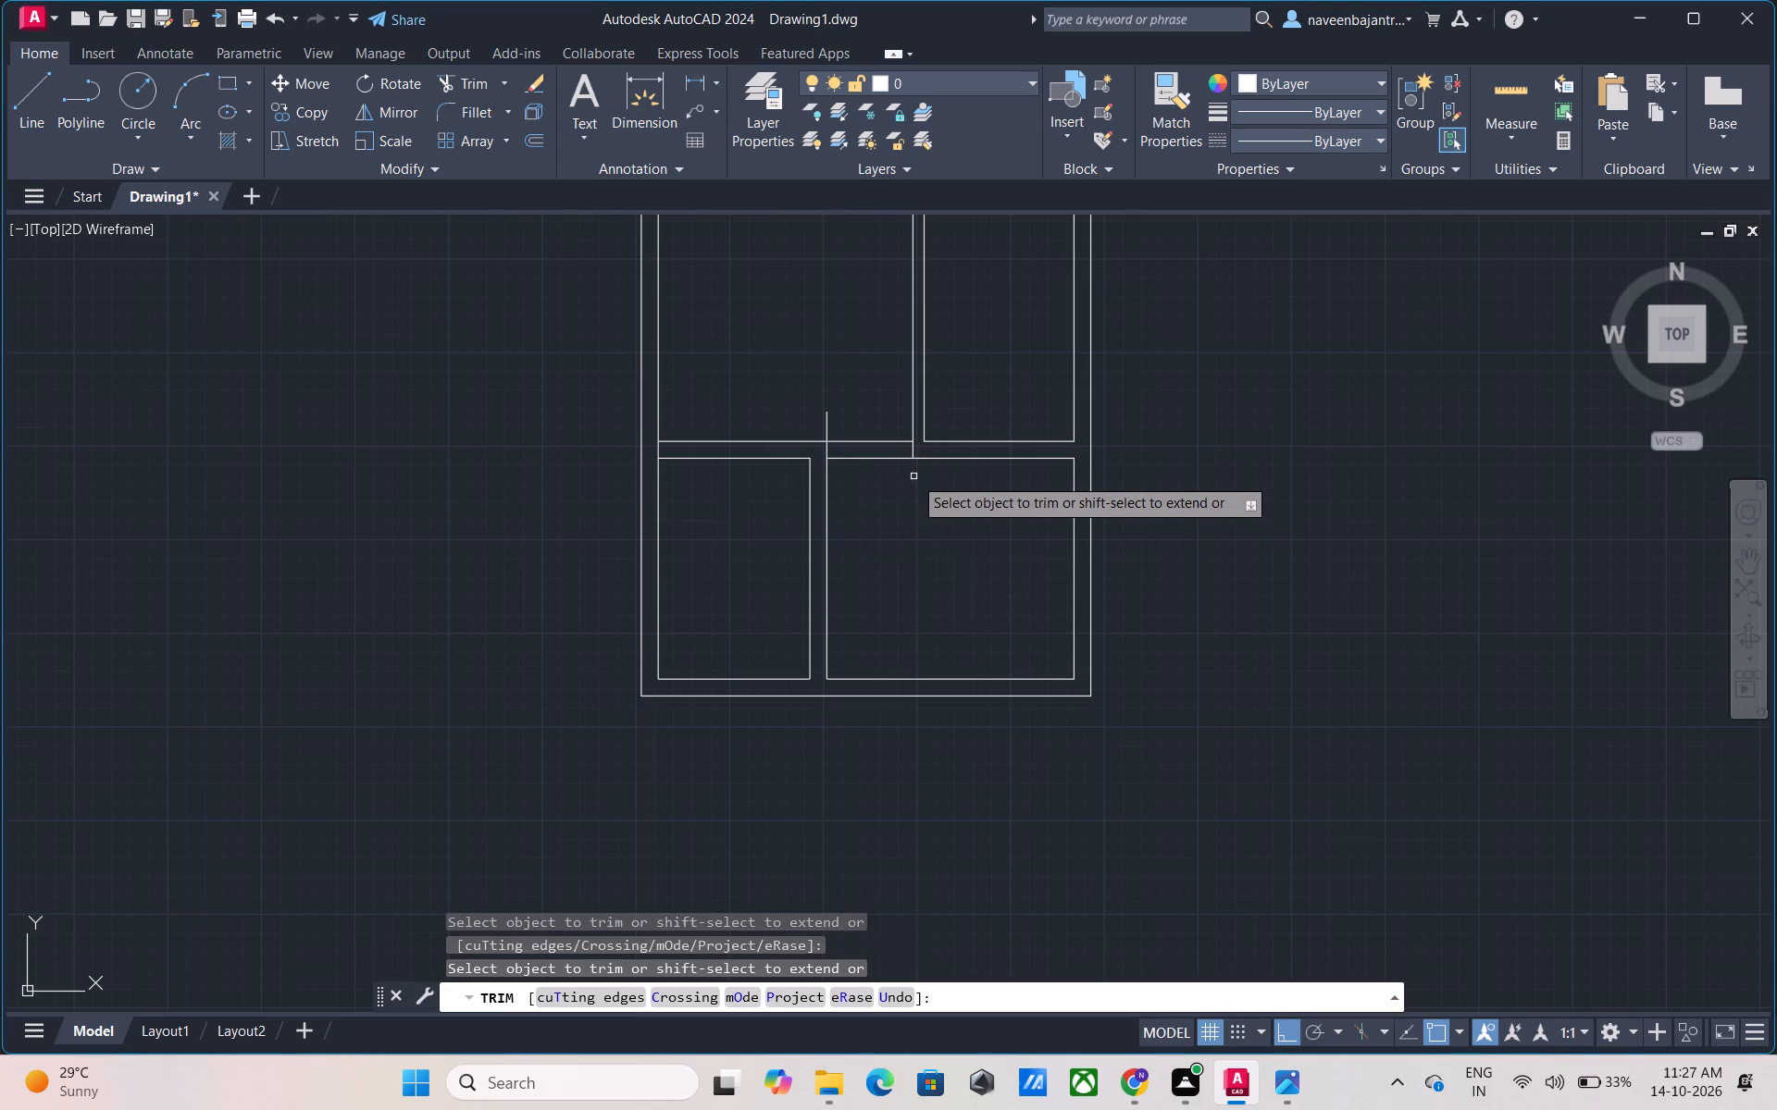
click(826, 424)
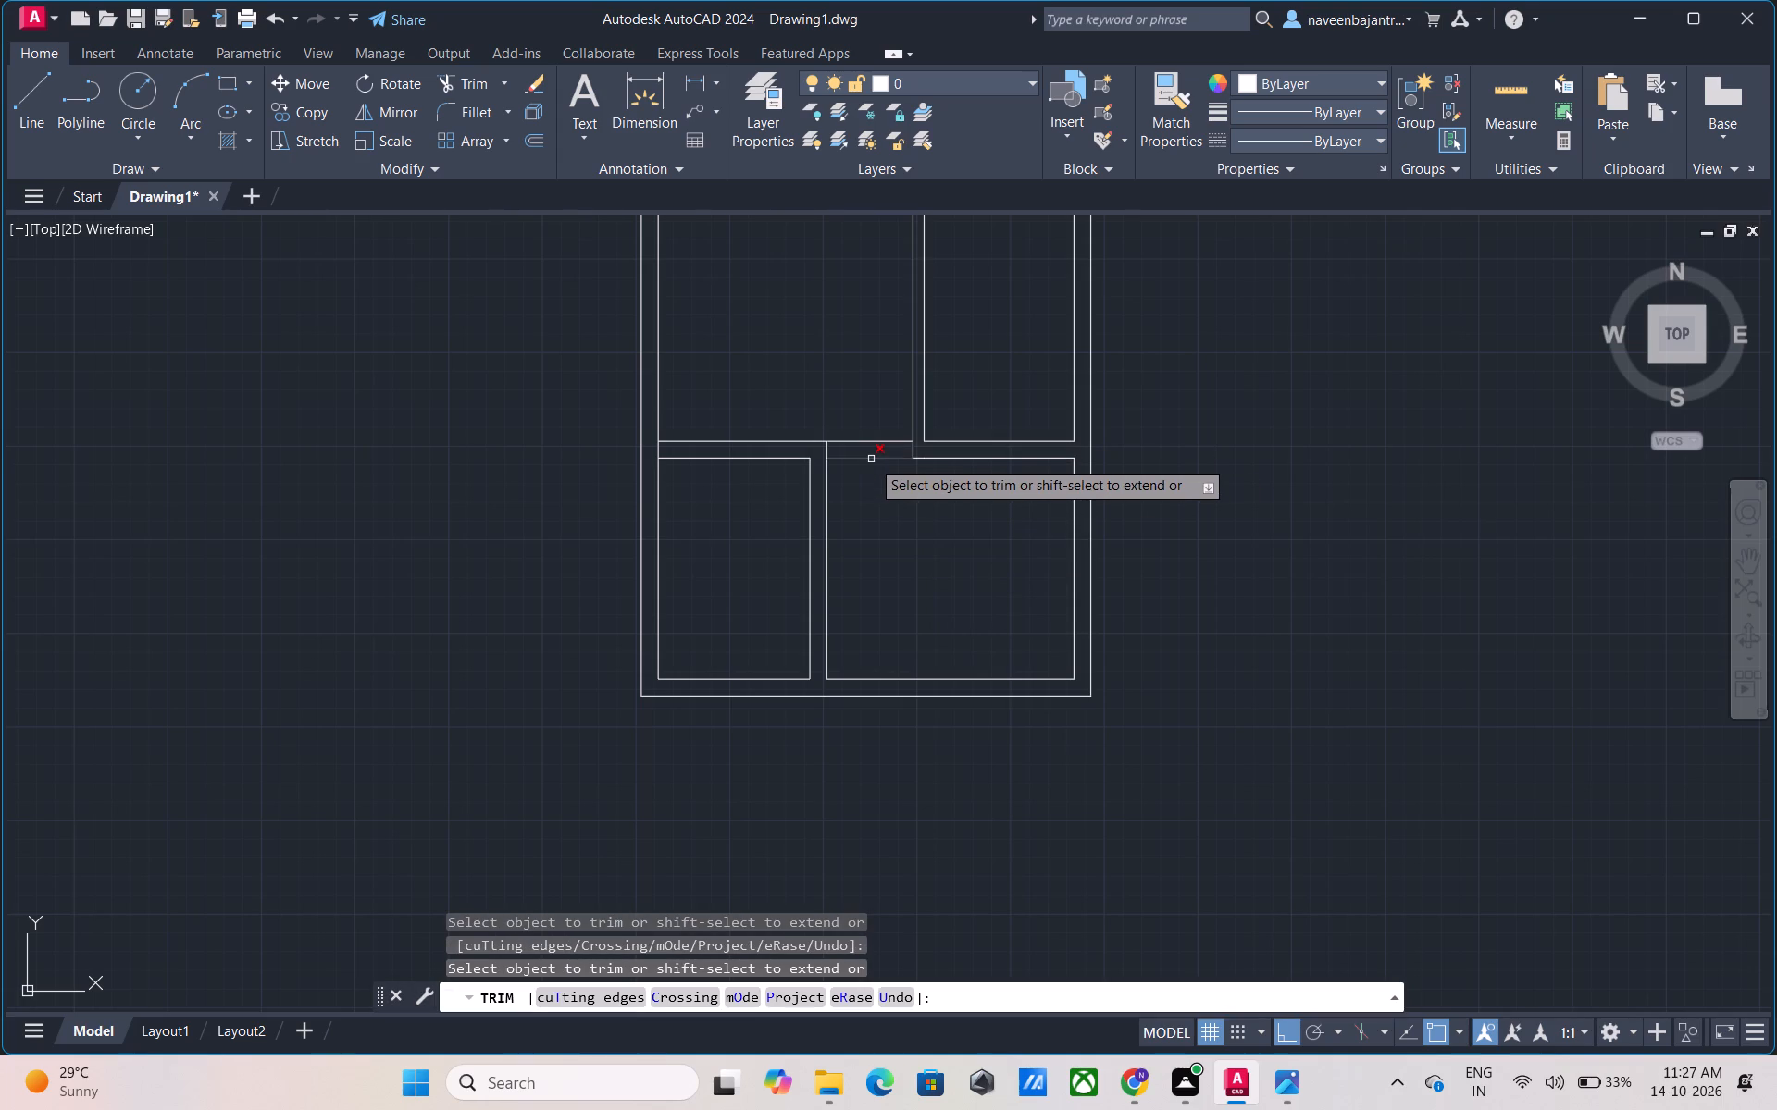
click(871, 459)
click(872, 443)
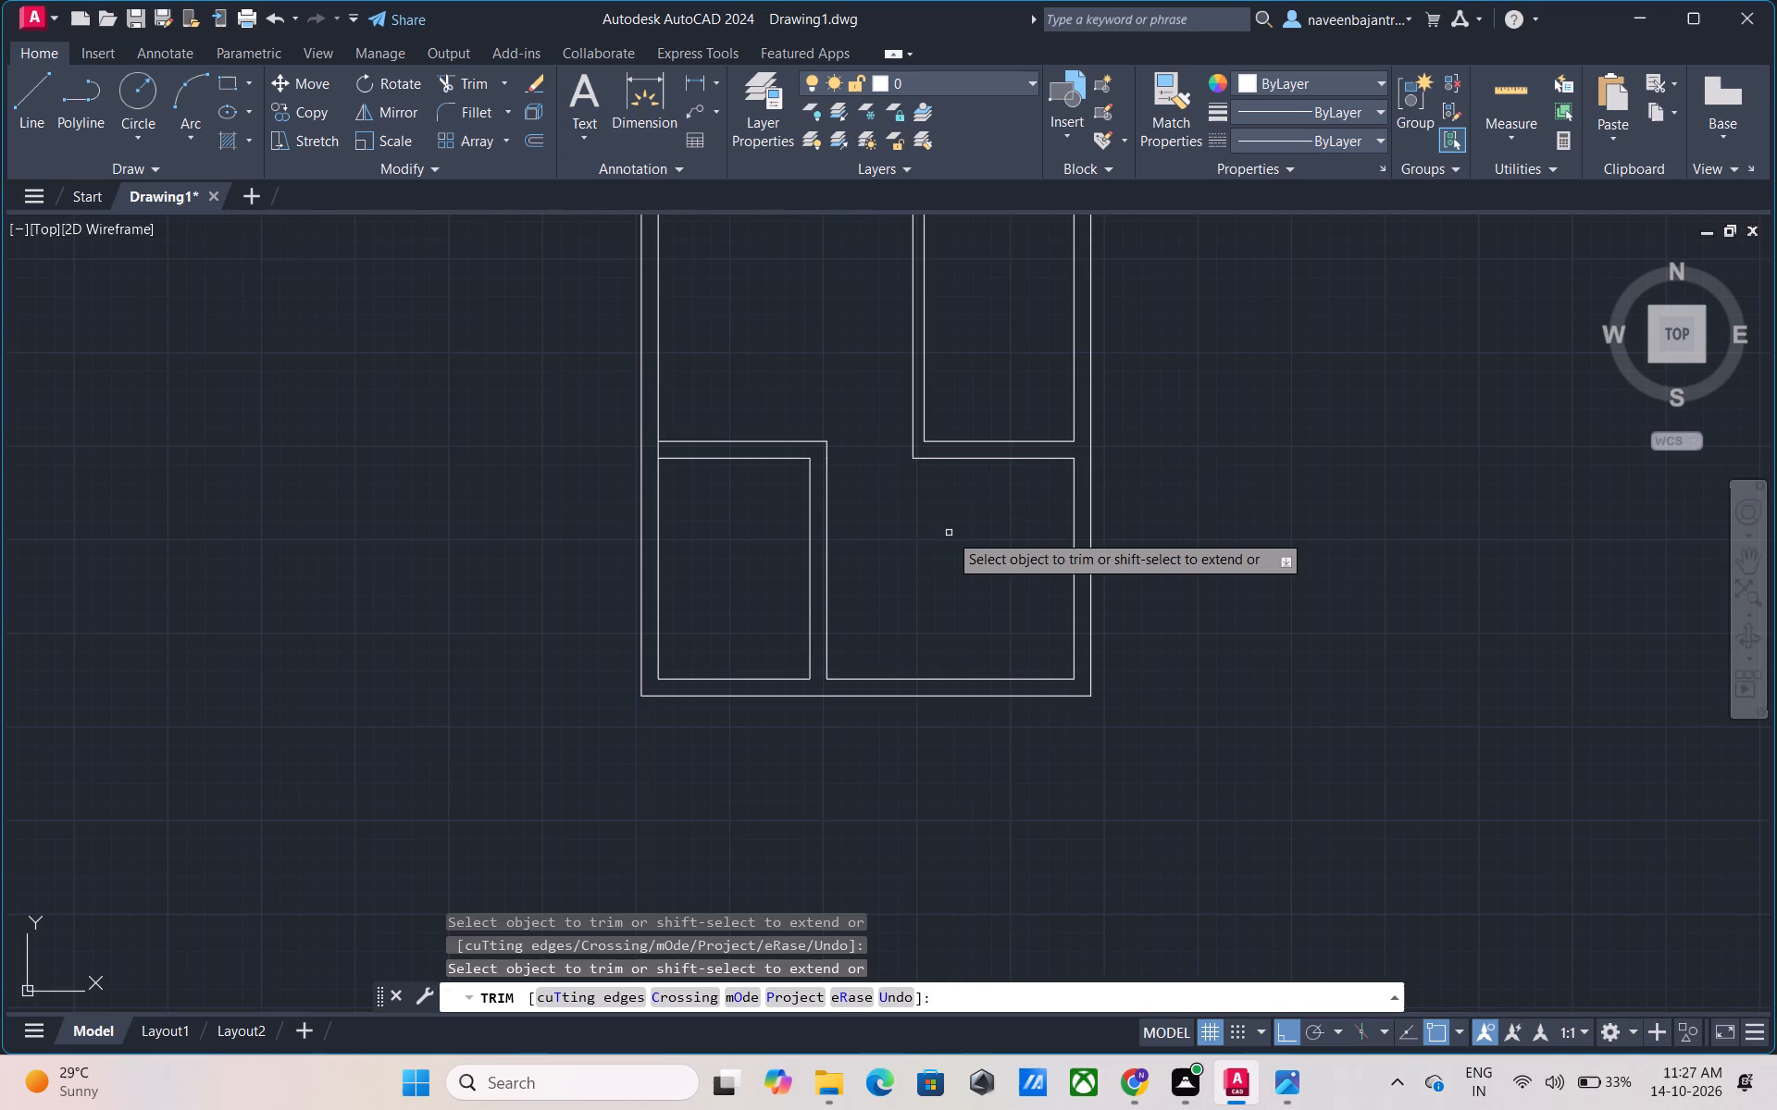
scroll(949, 533, down, 1)
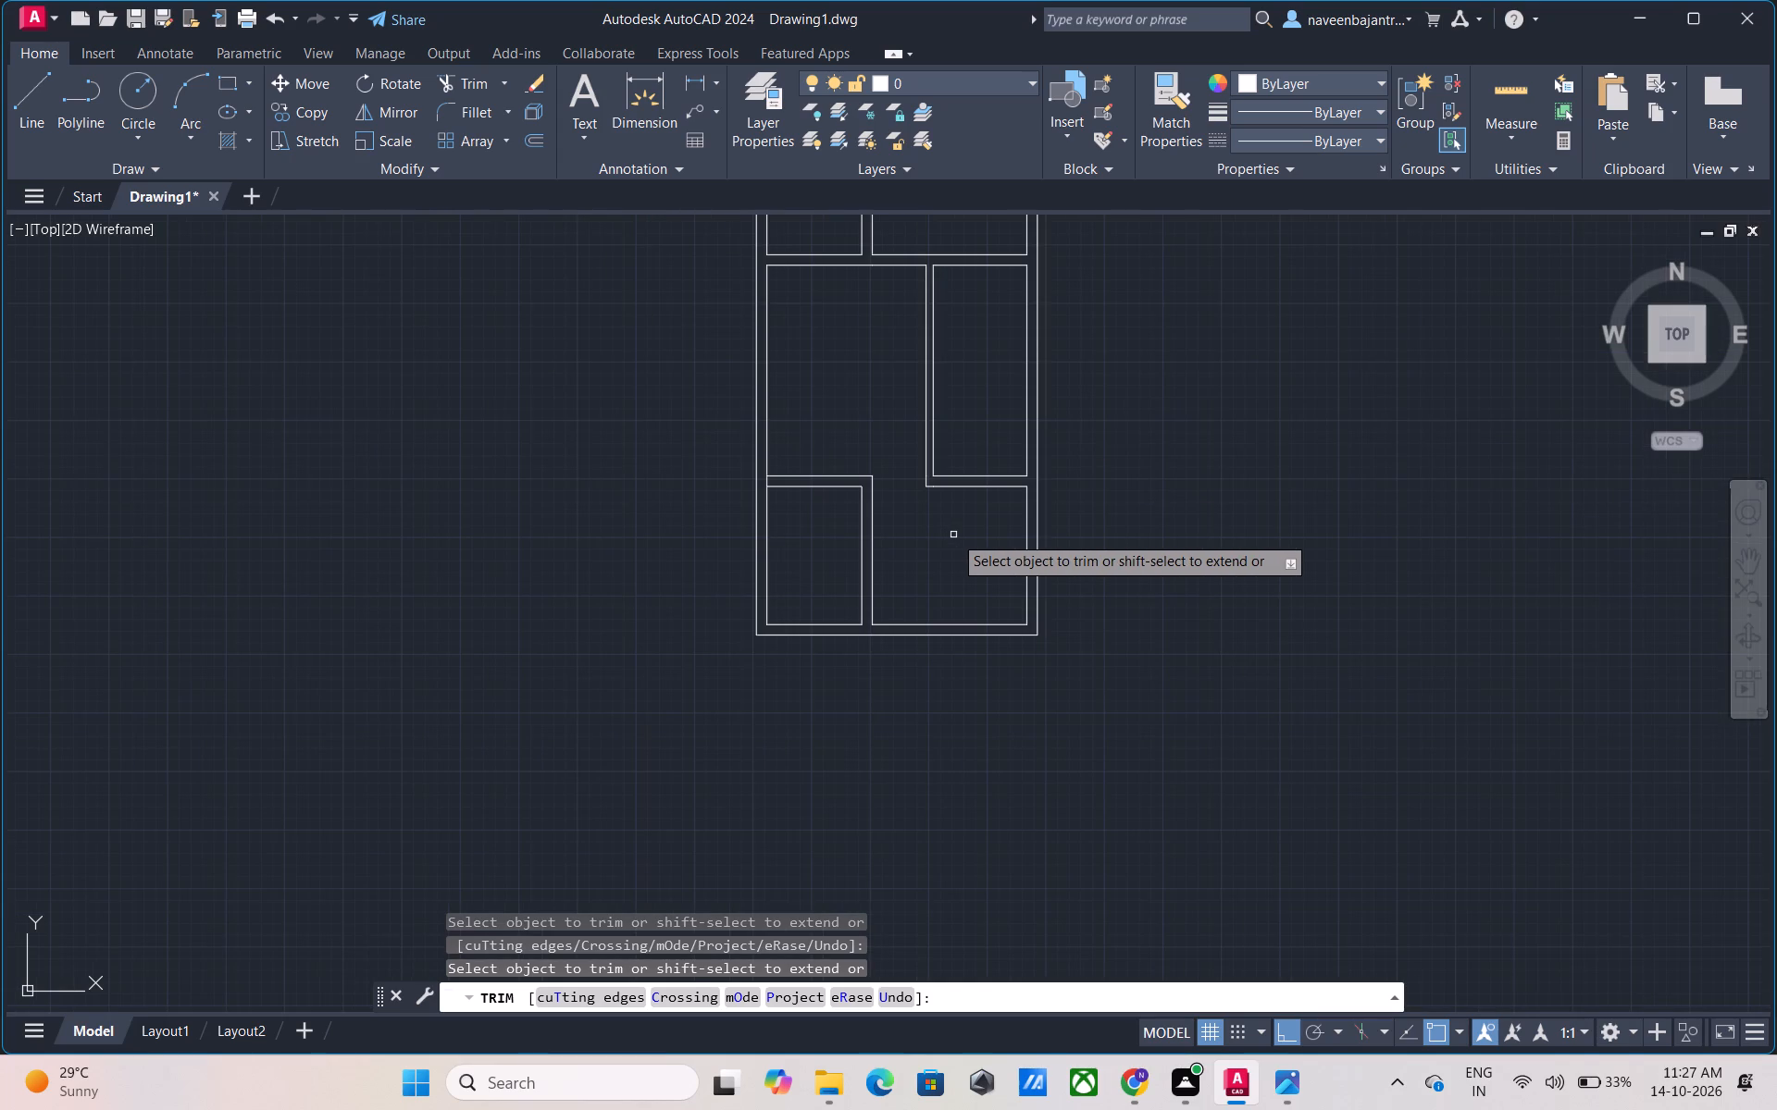
key(Escape)
key(Escape)
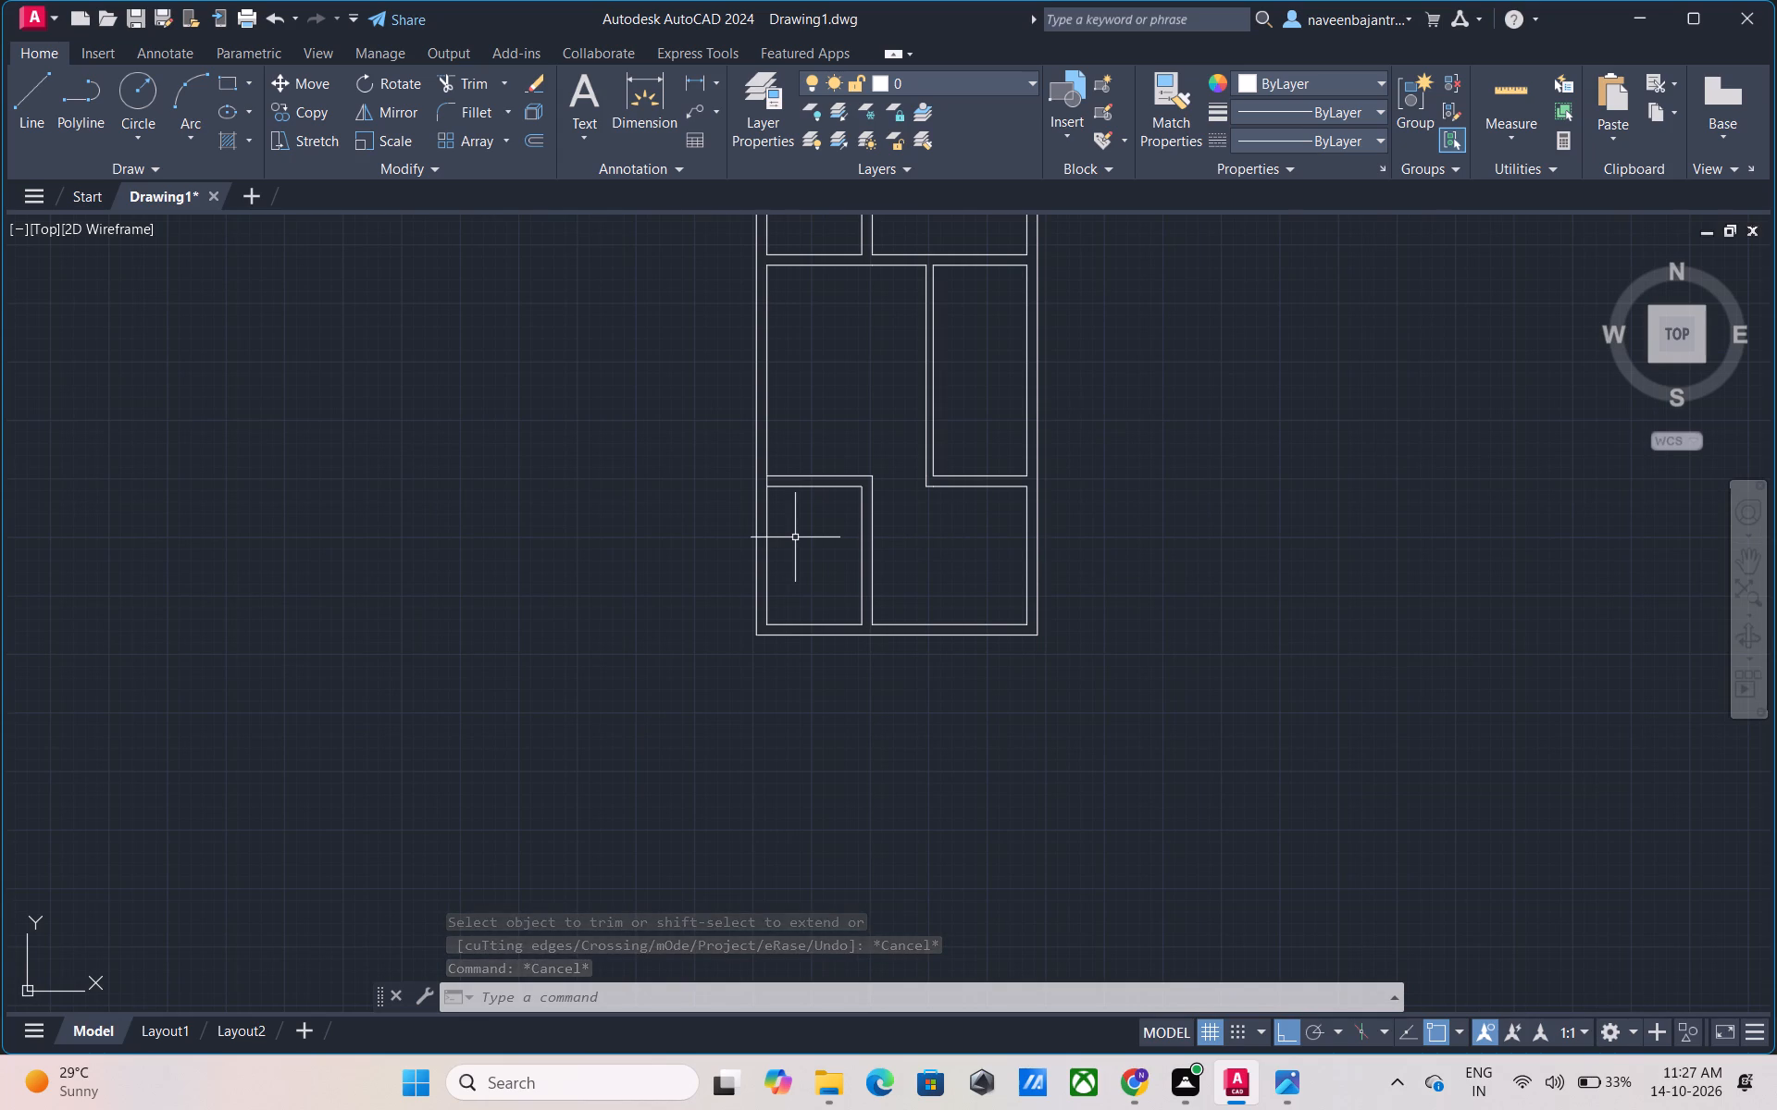
Trim the west inner wall line between the cross partition's upper and lower faces.
key(t)
text(R)
key(space)
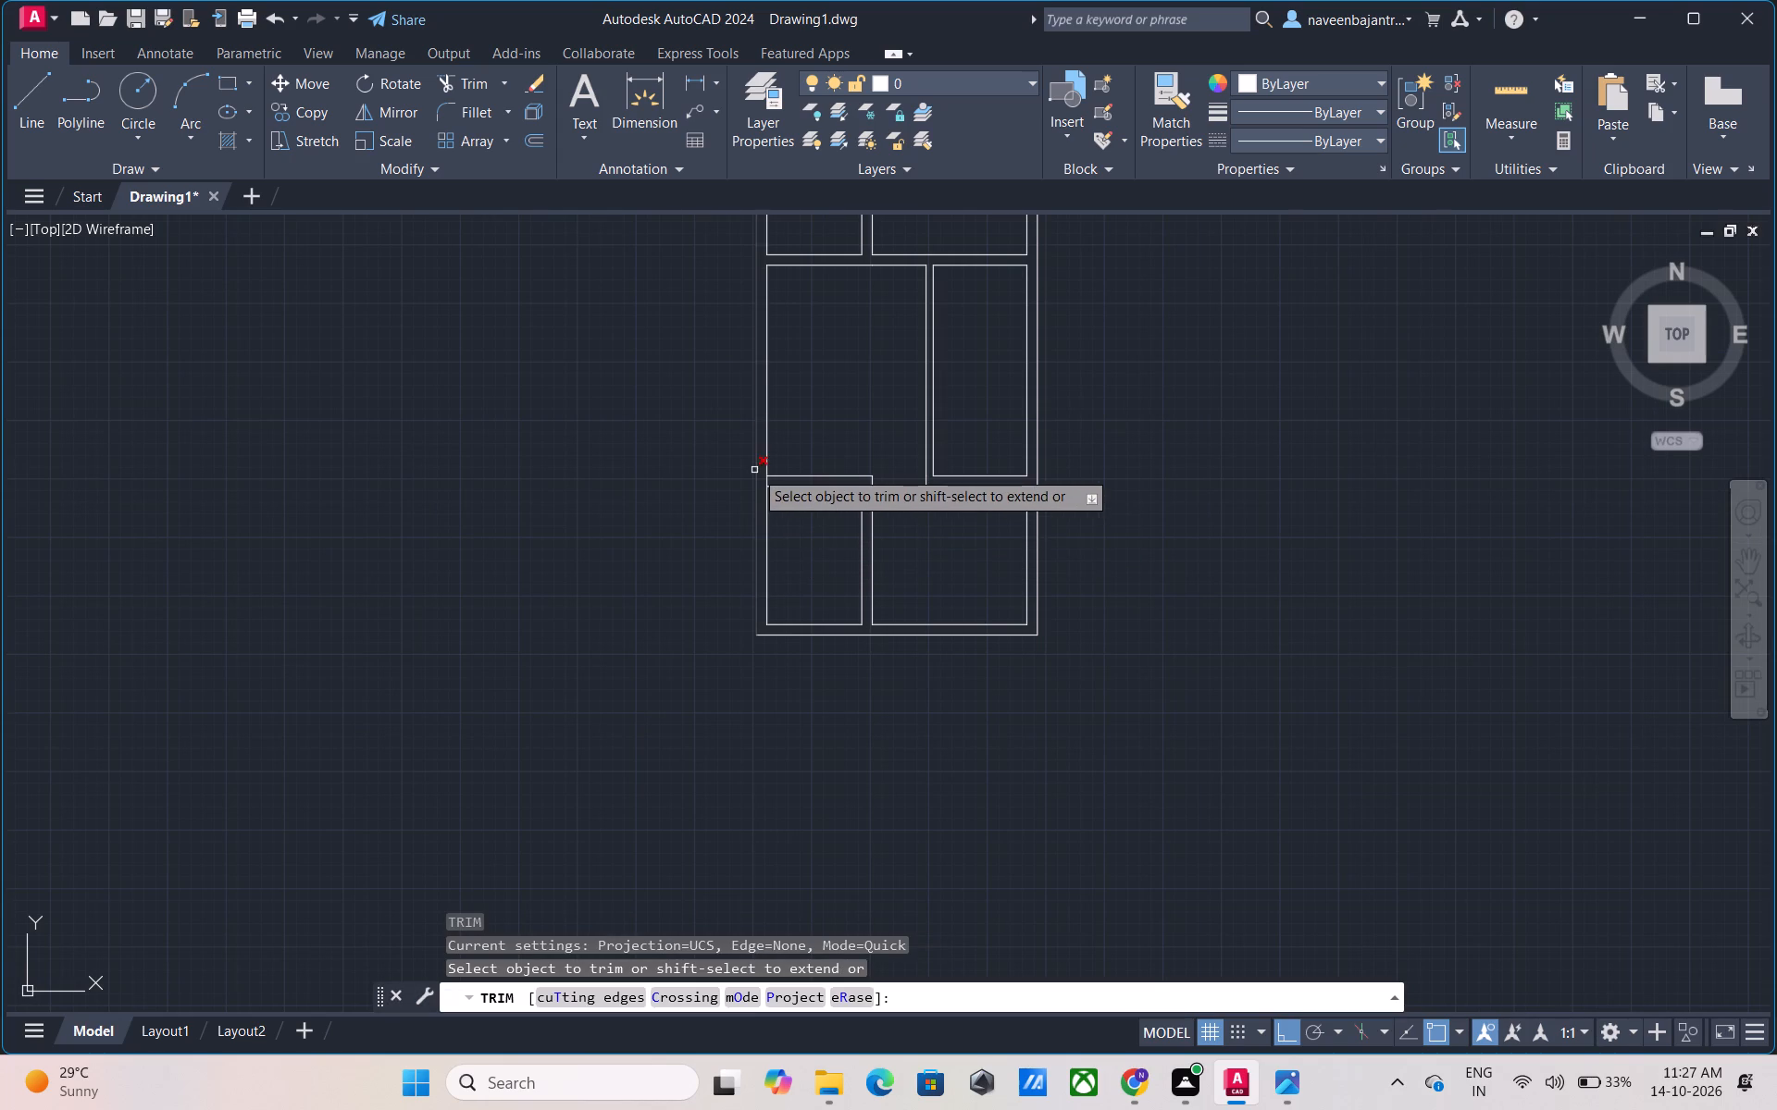
scroll(754, 470, up, 4)
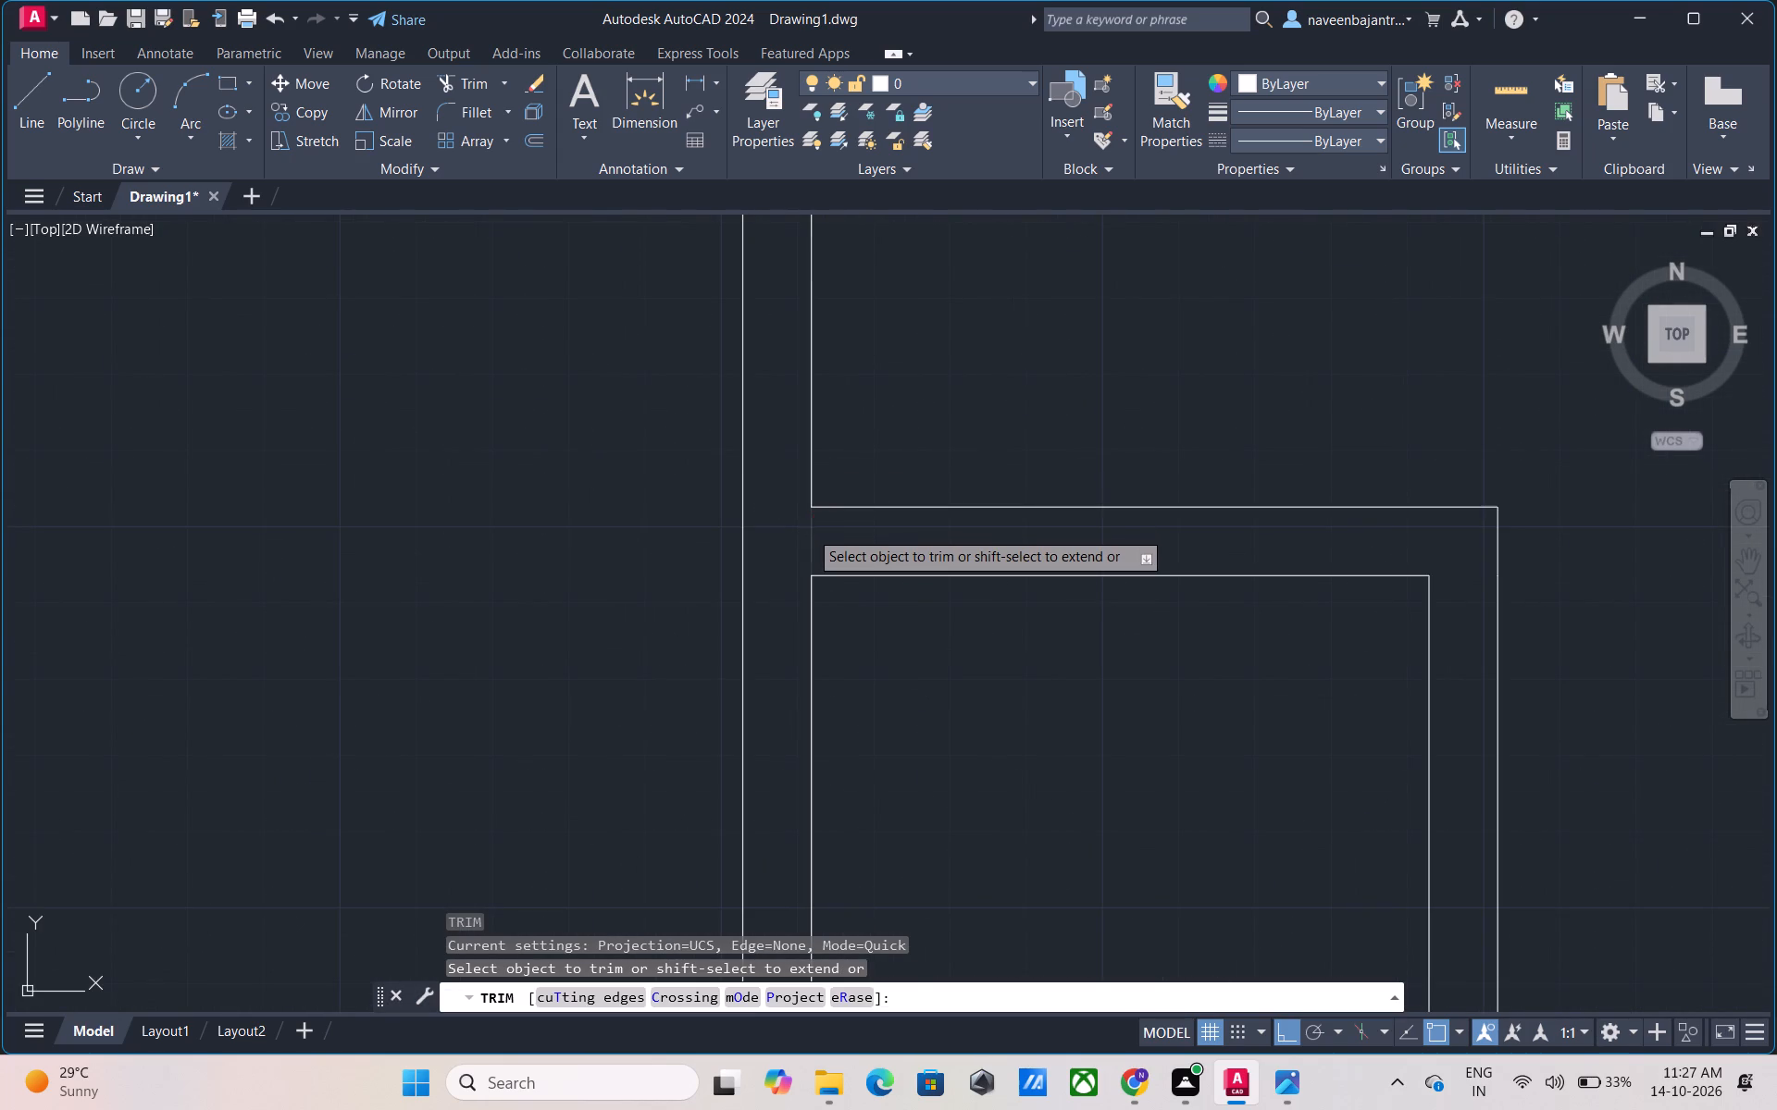
click(809, 530)
scroll(809, 530, down, 5)
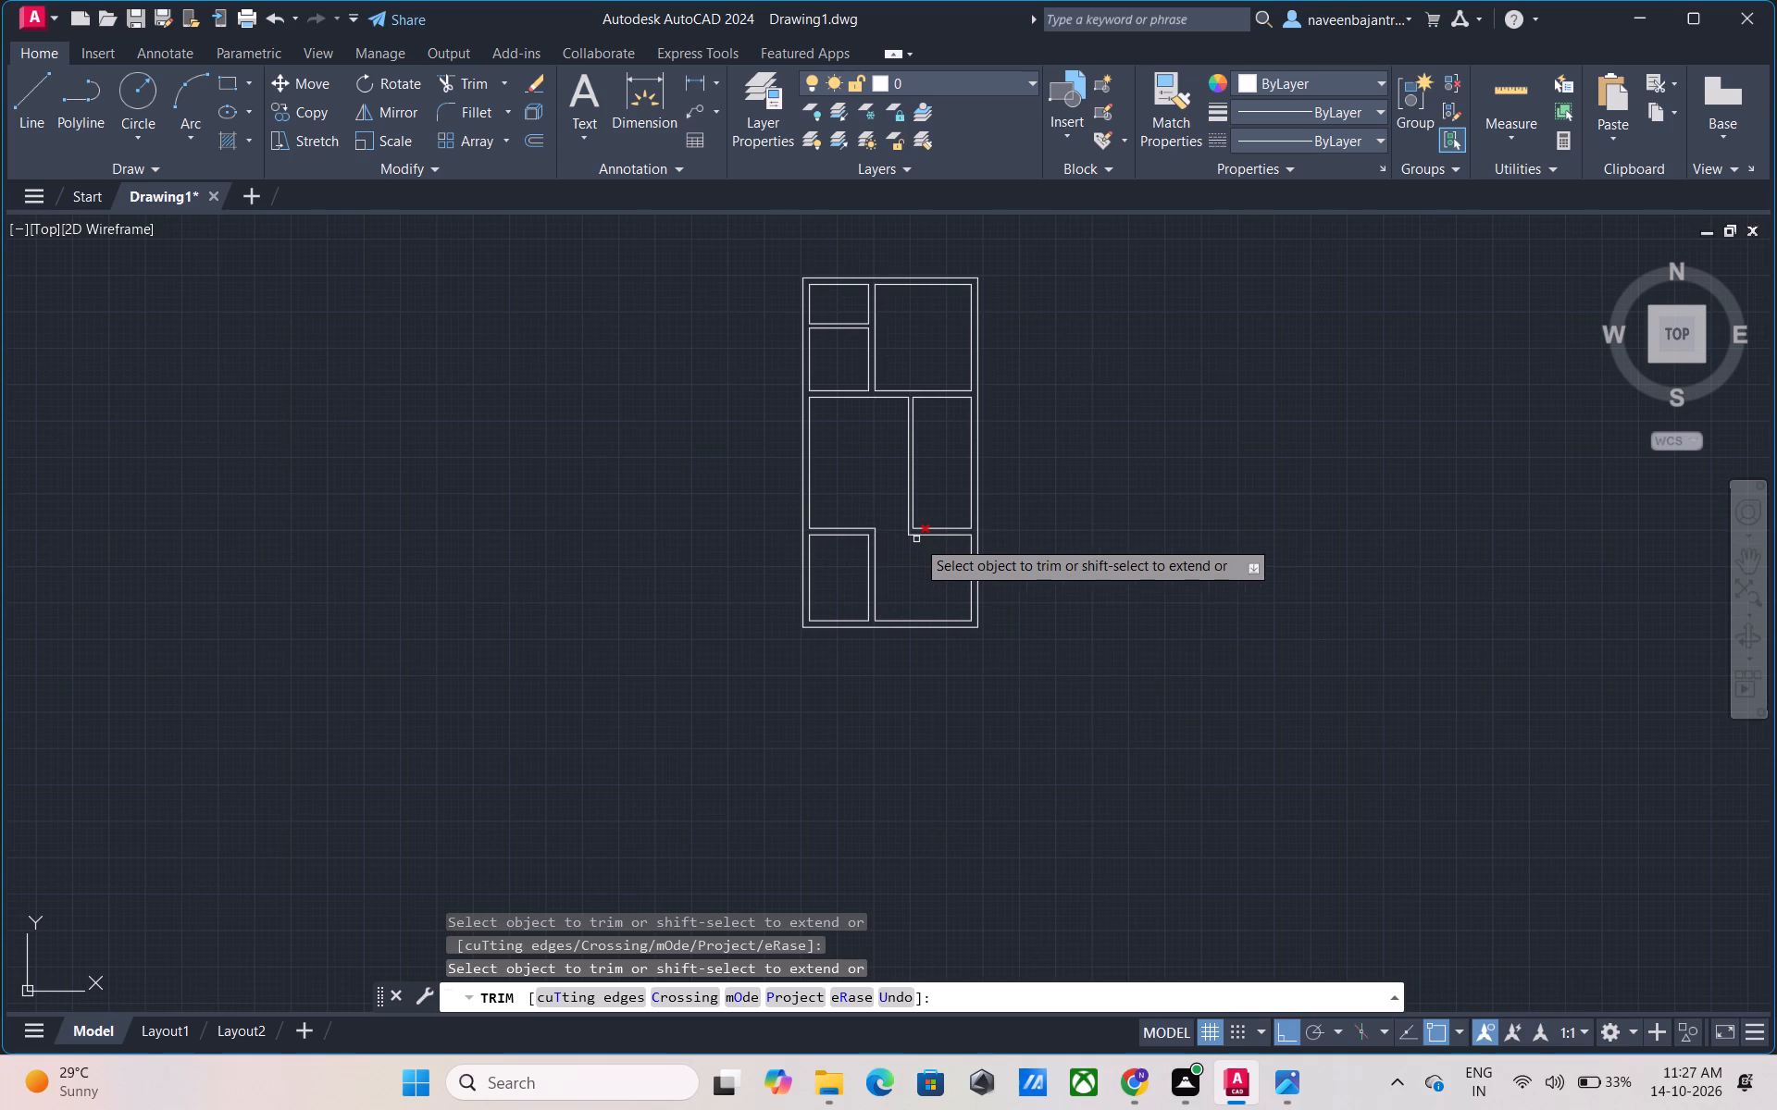
key(Escape)
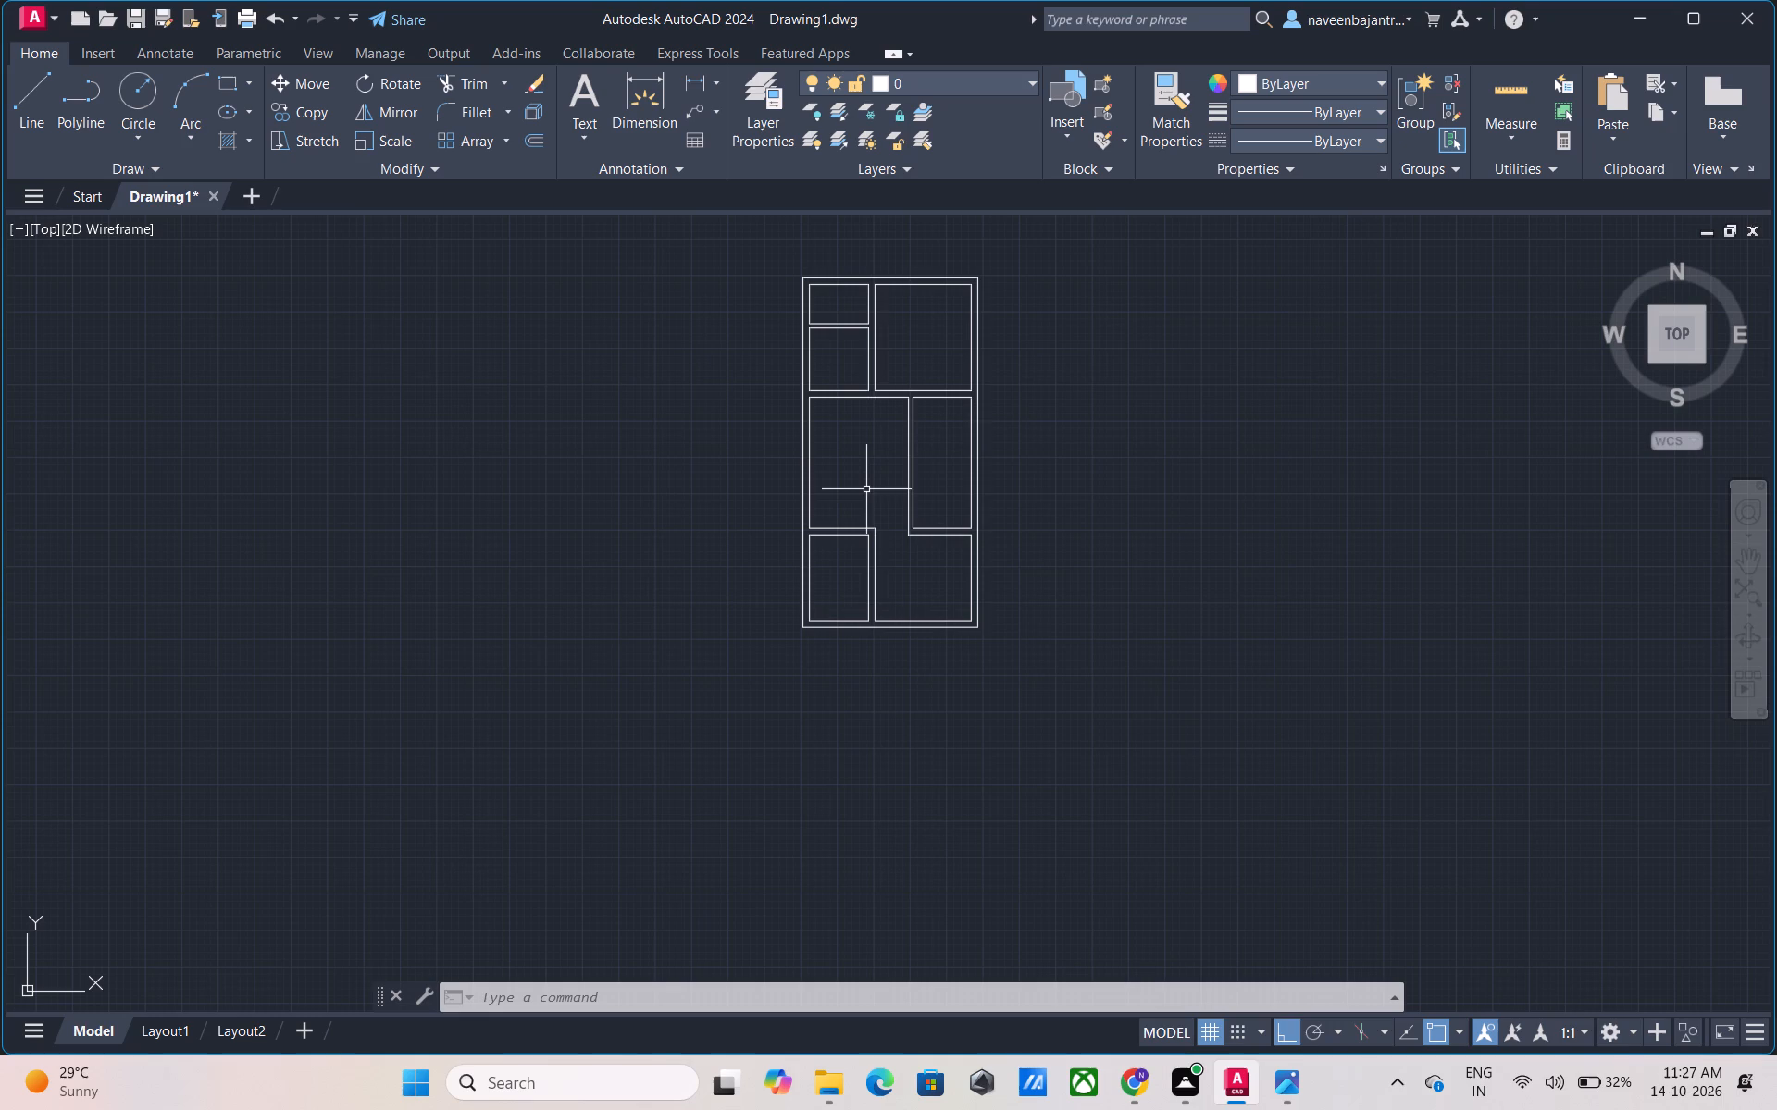
Open the Linetype Manager and bring up the linetypes available to load from acadiso.lin.
middle_drag(866, 489, 756, 550)
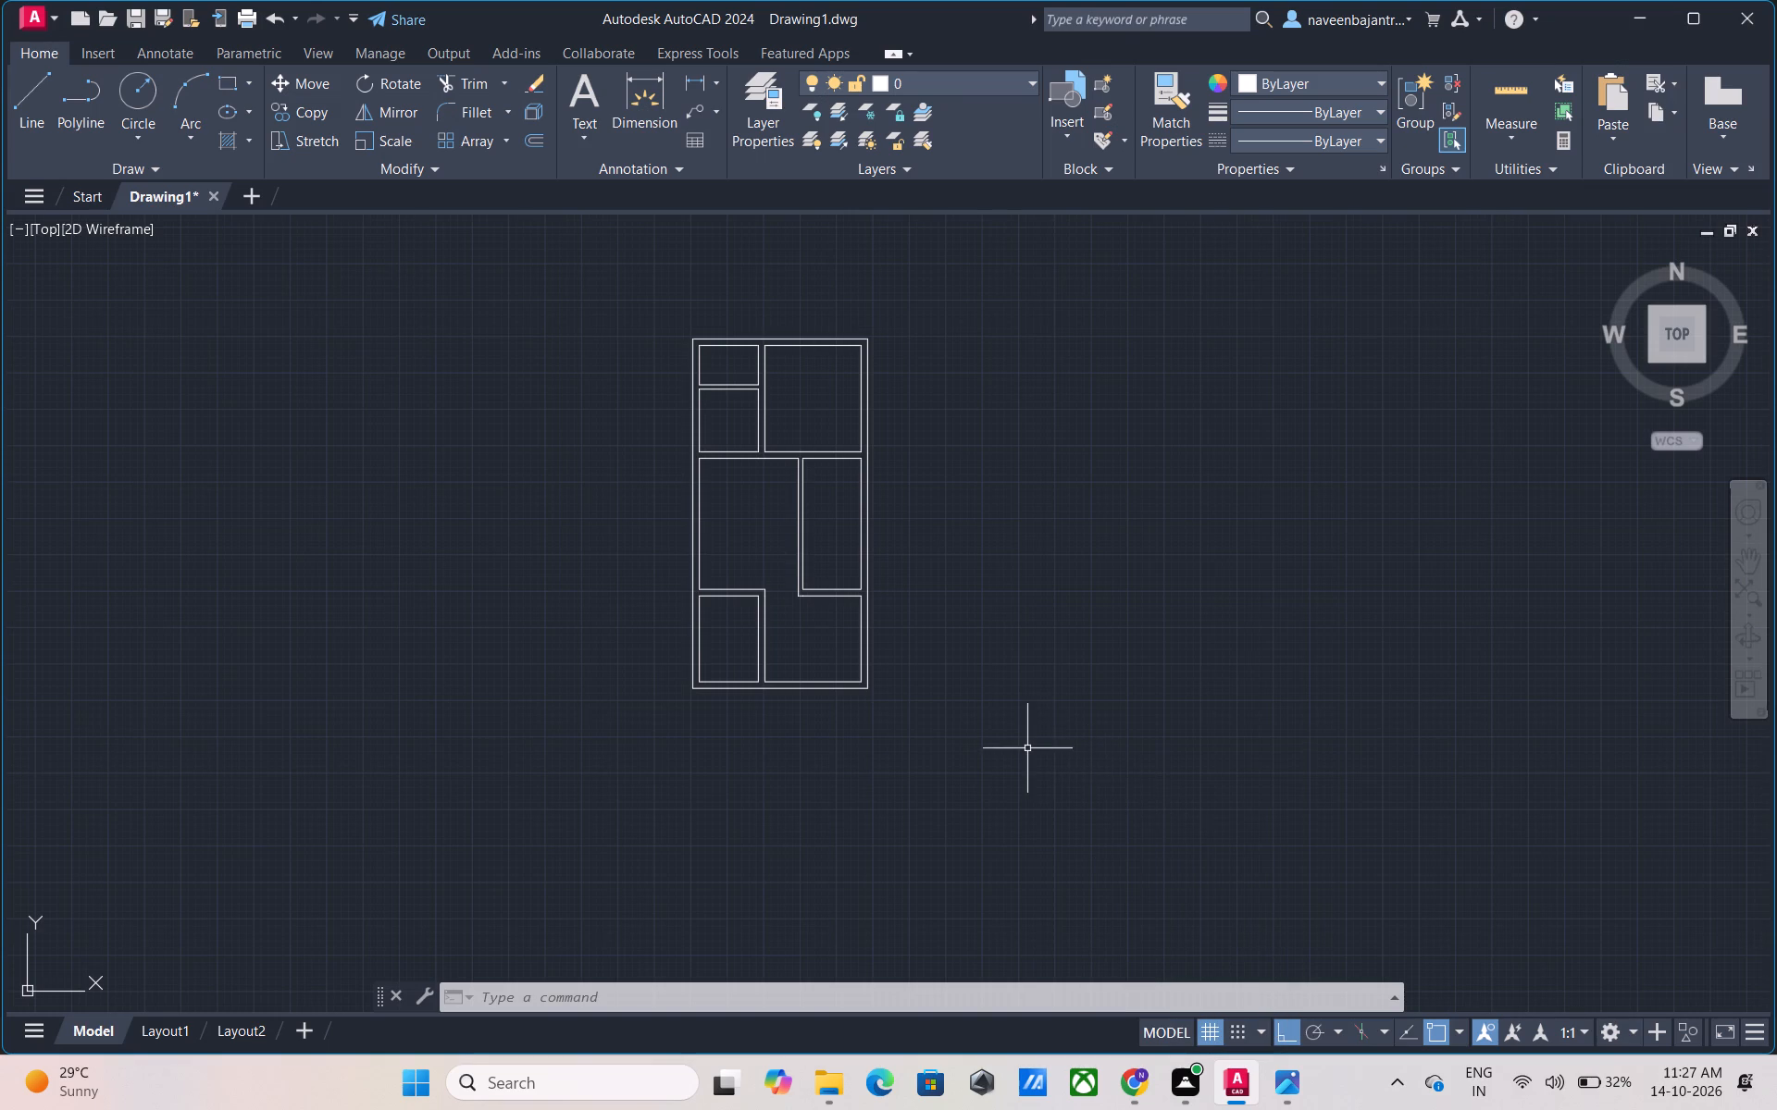
middle_drag(944, 586, 1002, 620)
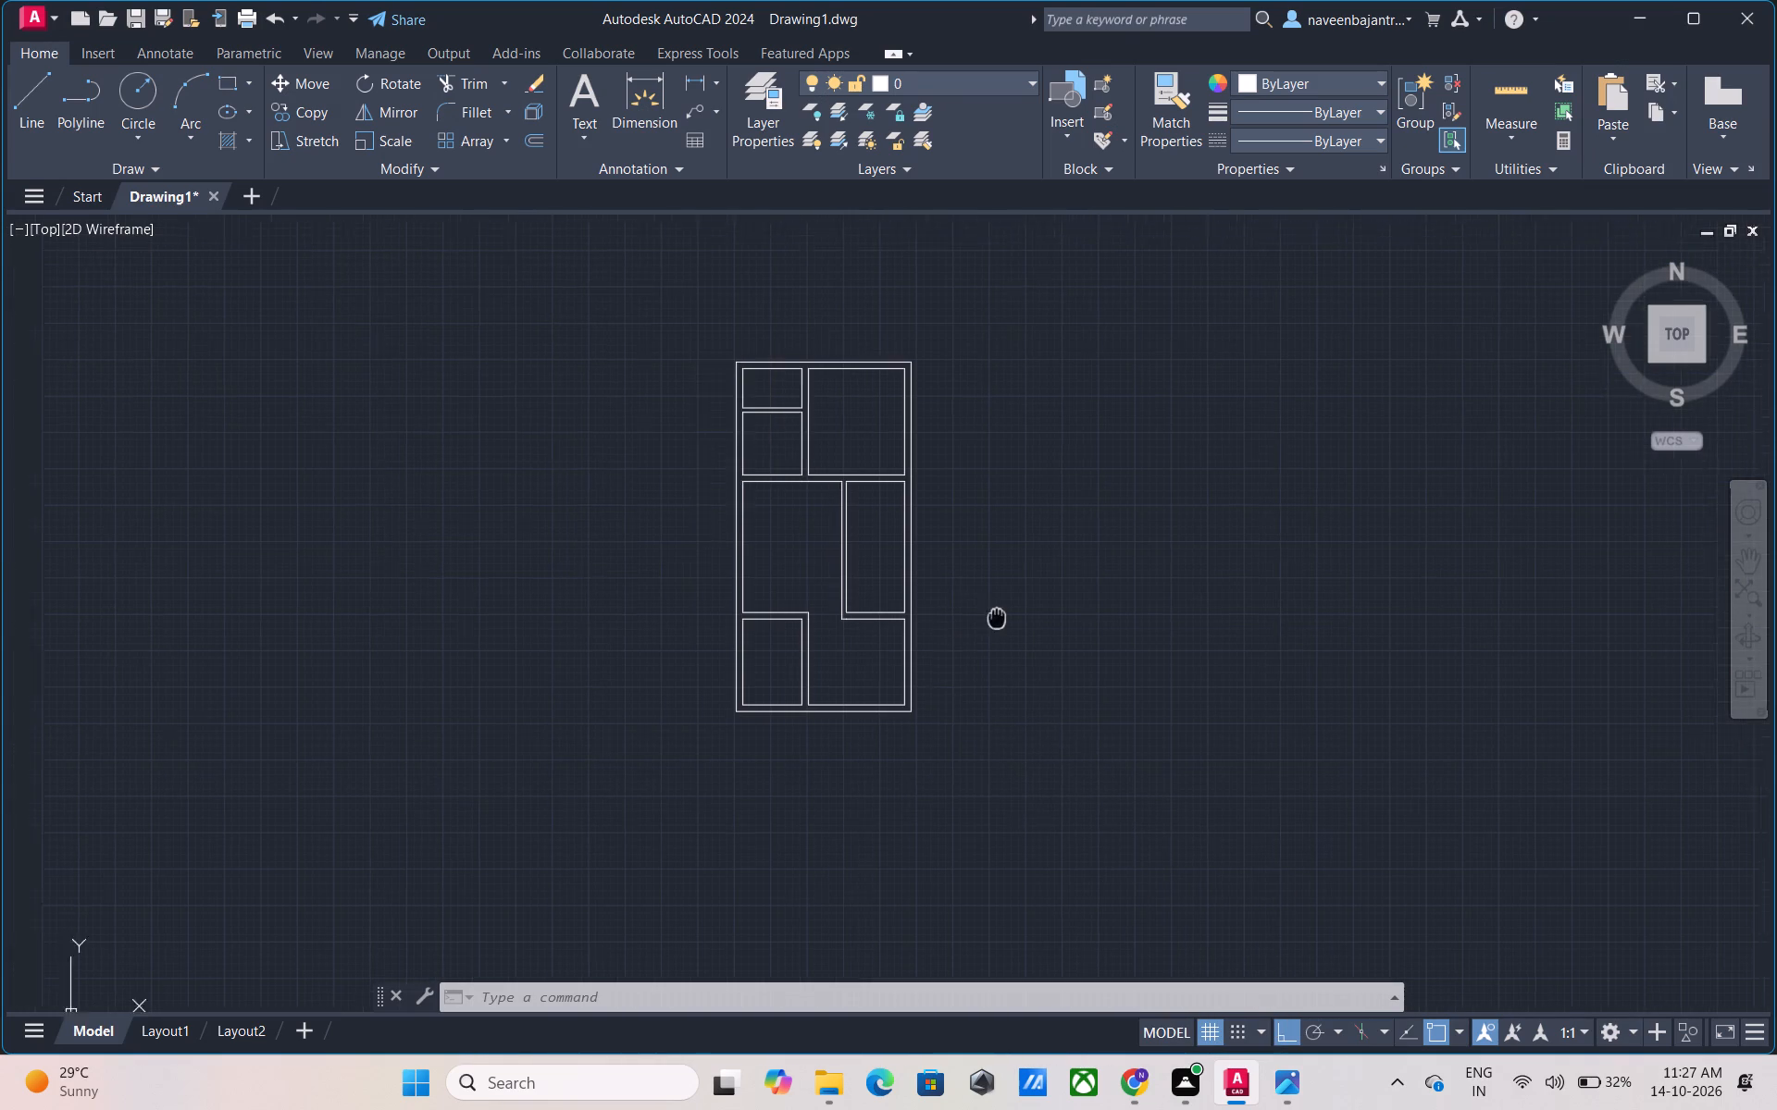
middle_drag(1002, 620, 1100, 678)
scroll(1100, 678, up, 1)
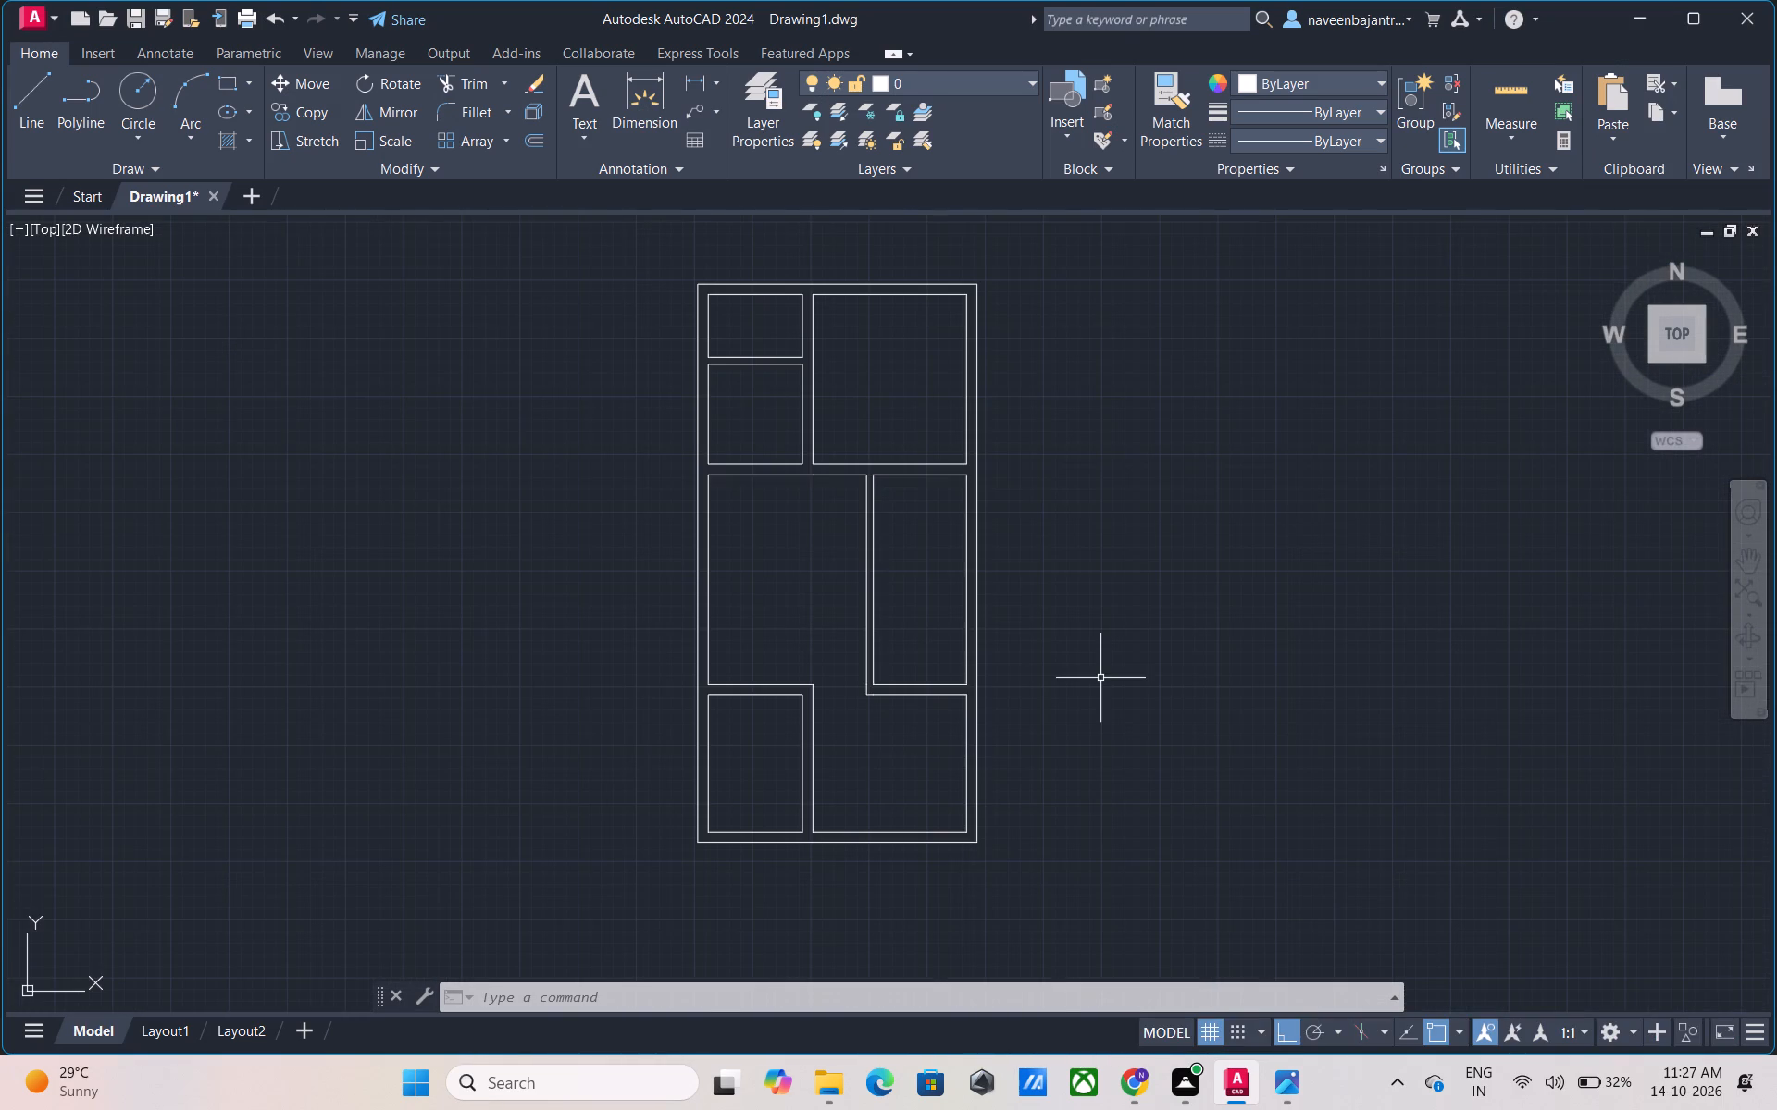
click(1344, 138)
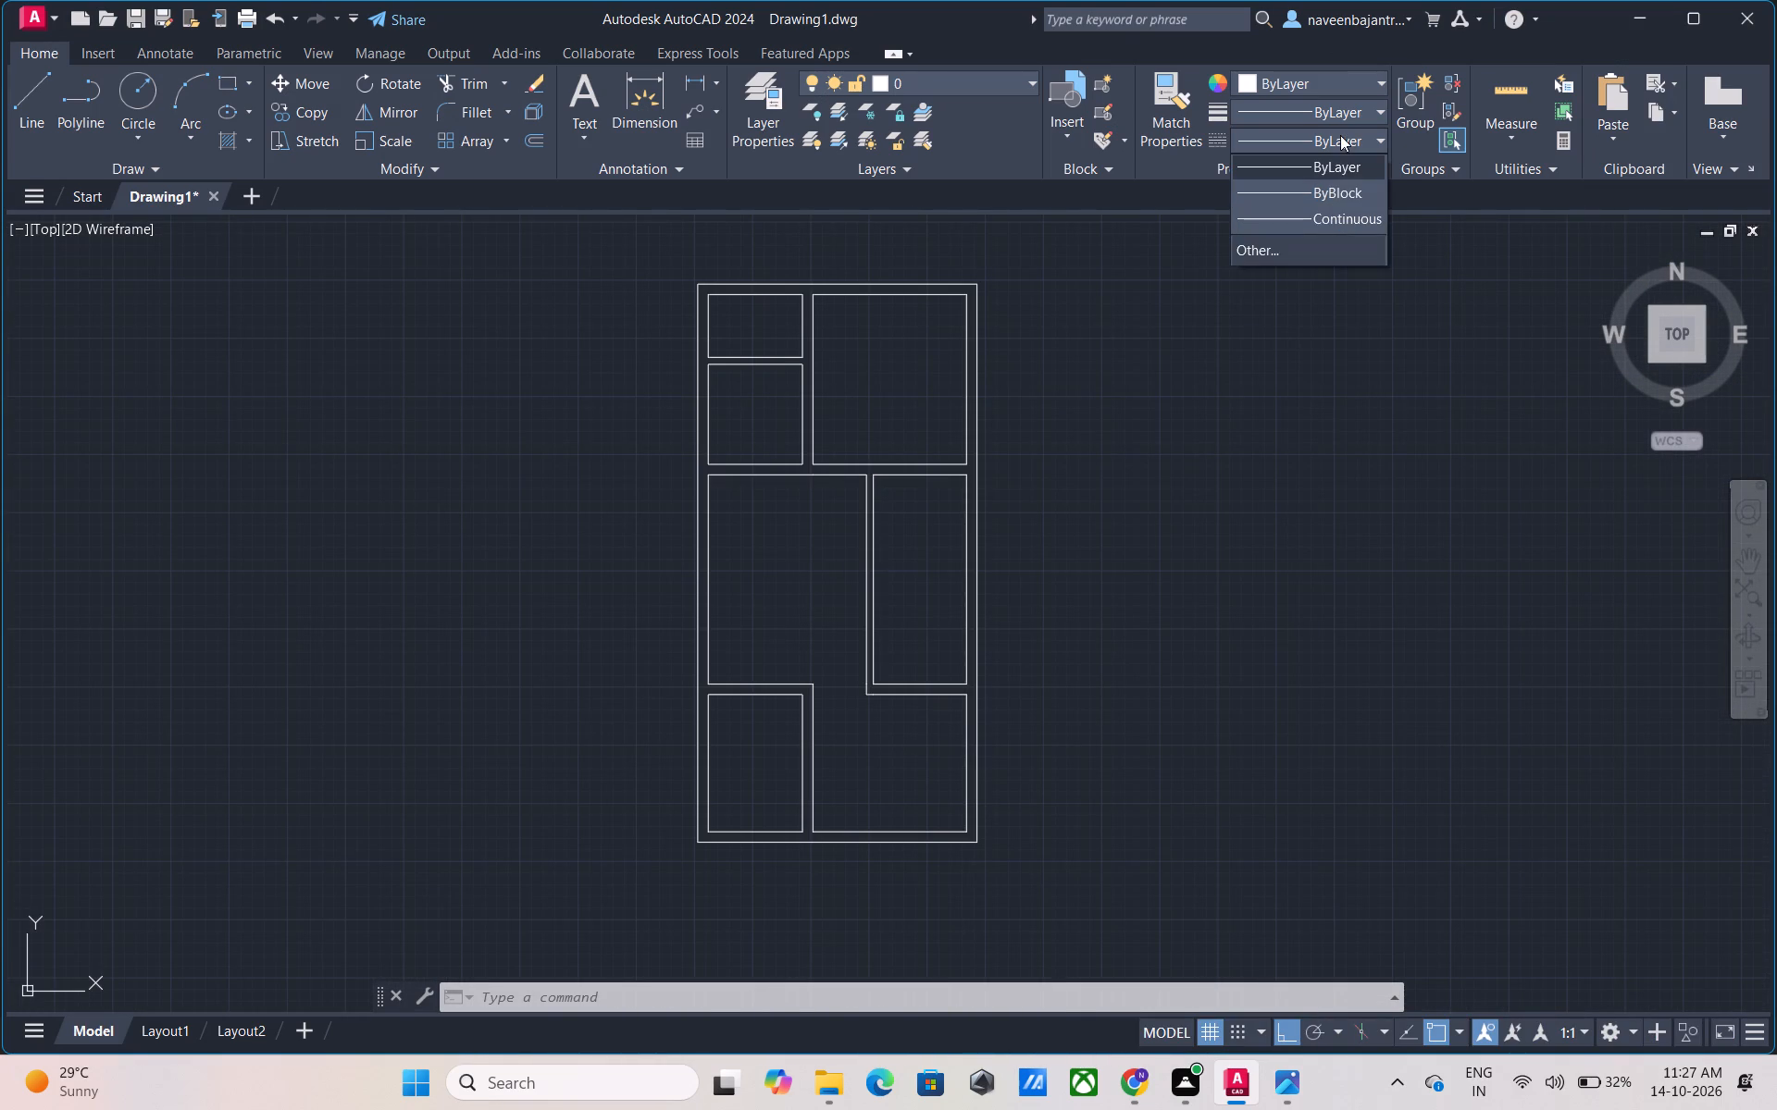
click(1275, 245)
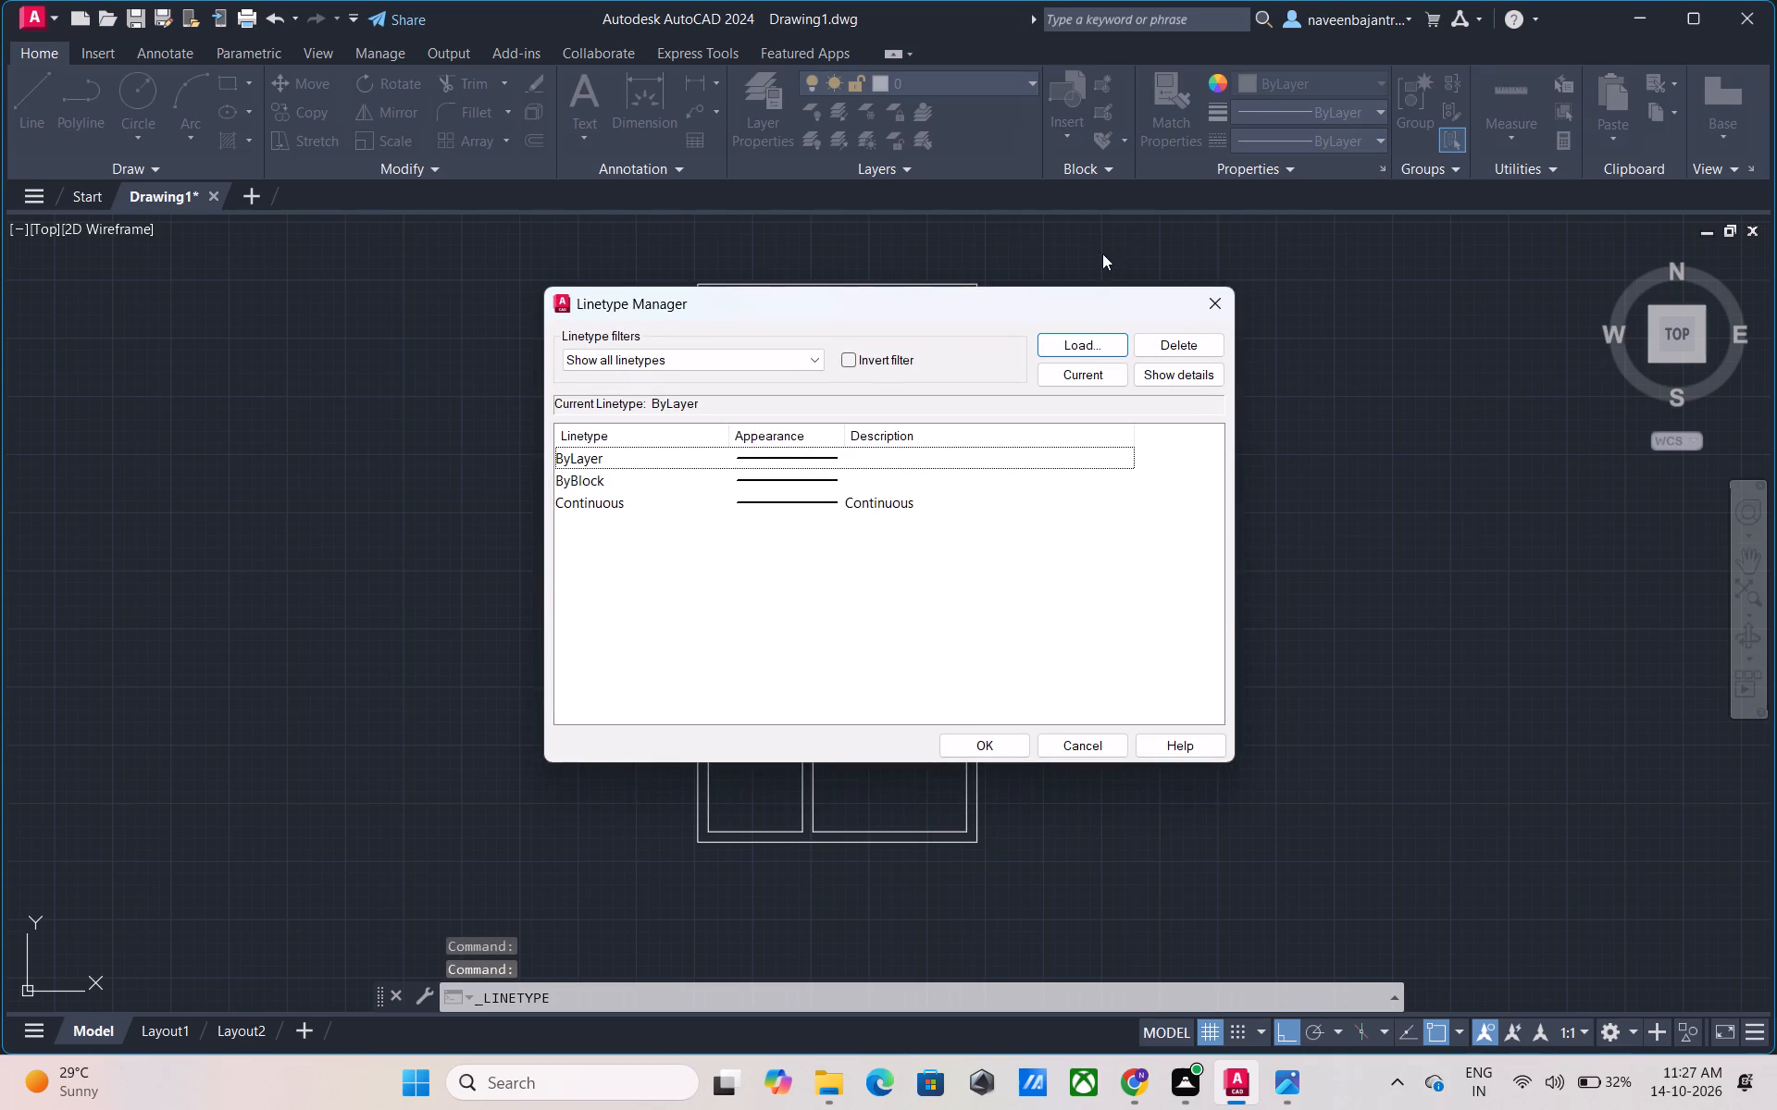
click(1087, 339)
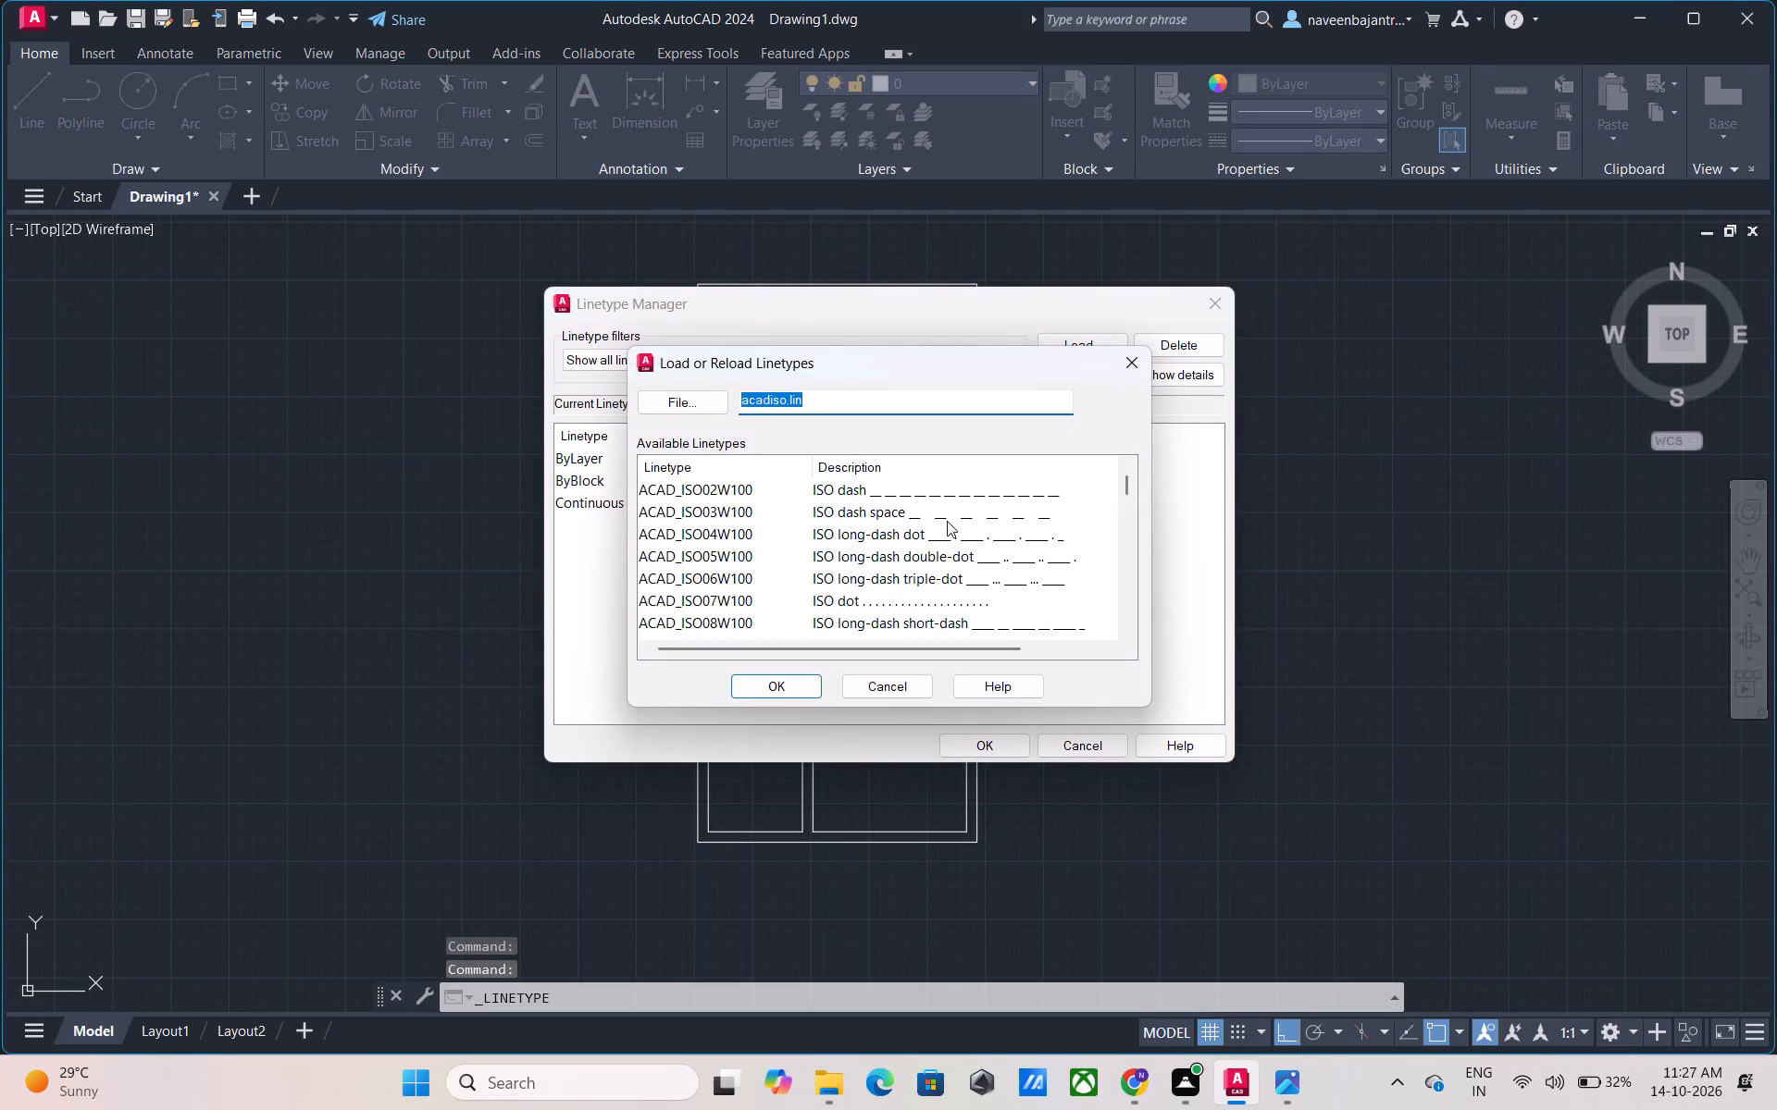
Look through the available linetypes in acadiso.lin, from the ISO patterns to ZIGZAG and back, for a suitable one to load.
scroll(951, 498, down, 2)
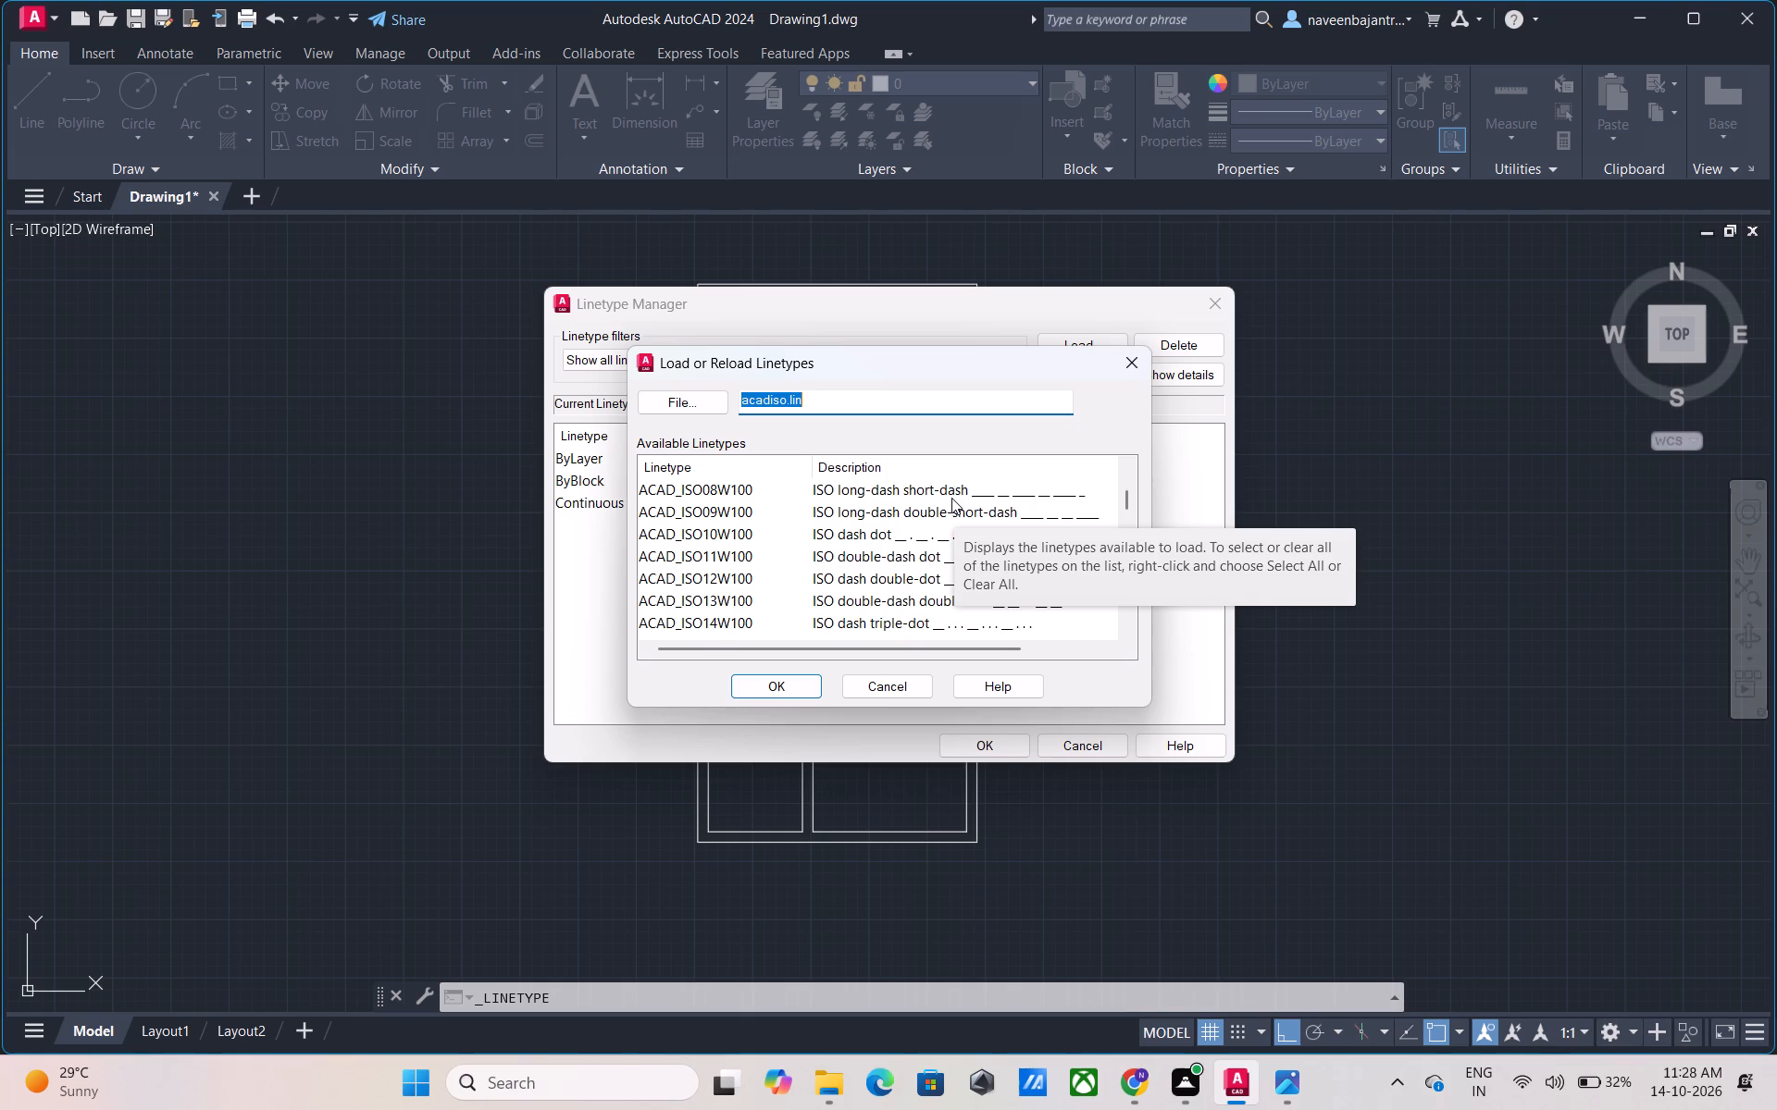
scroll(951, 498, down, 2)
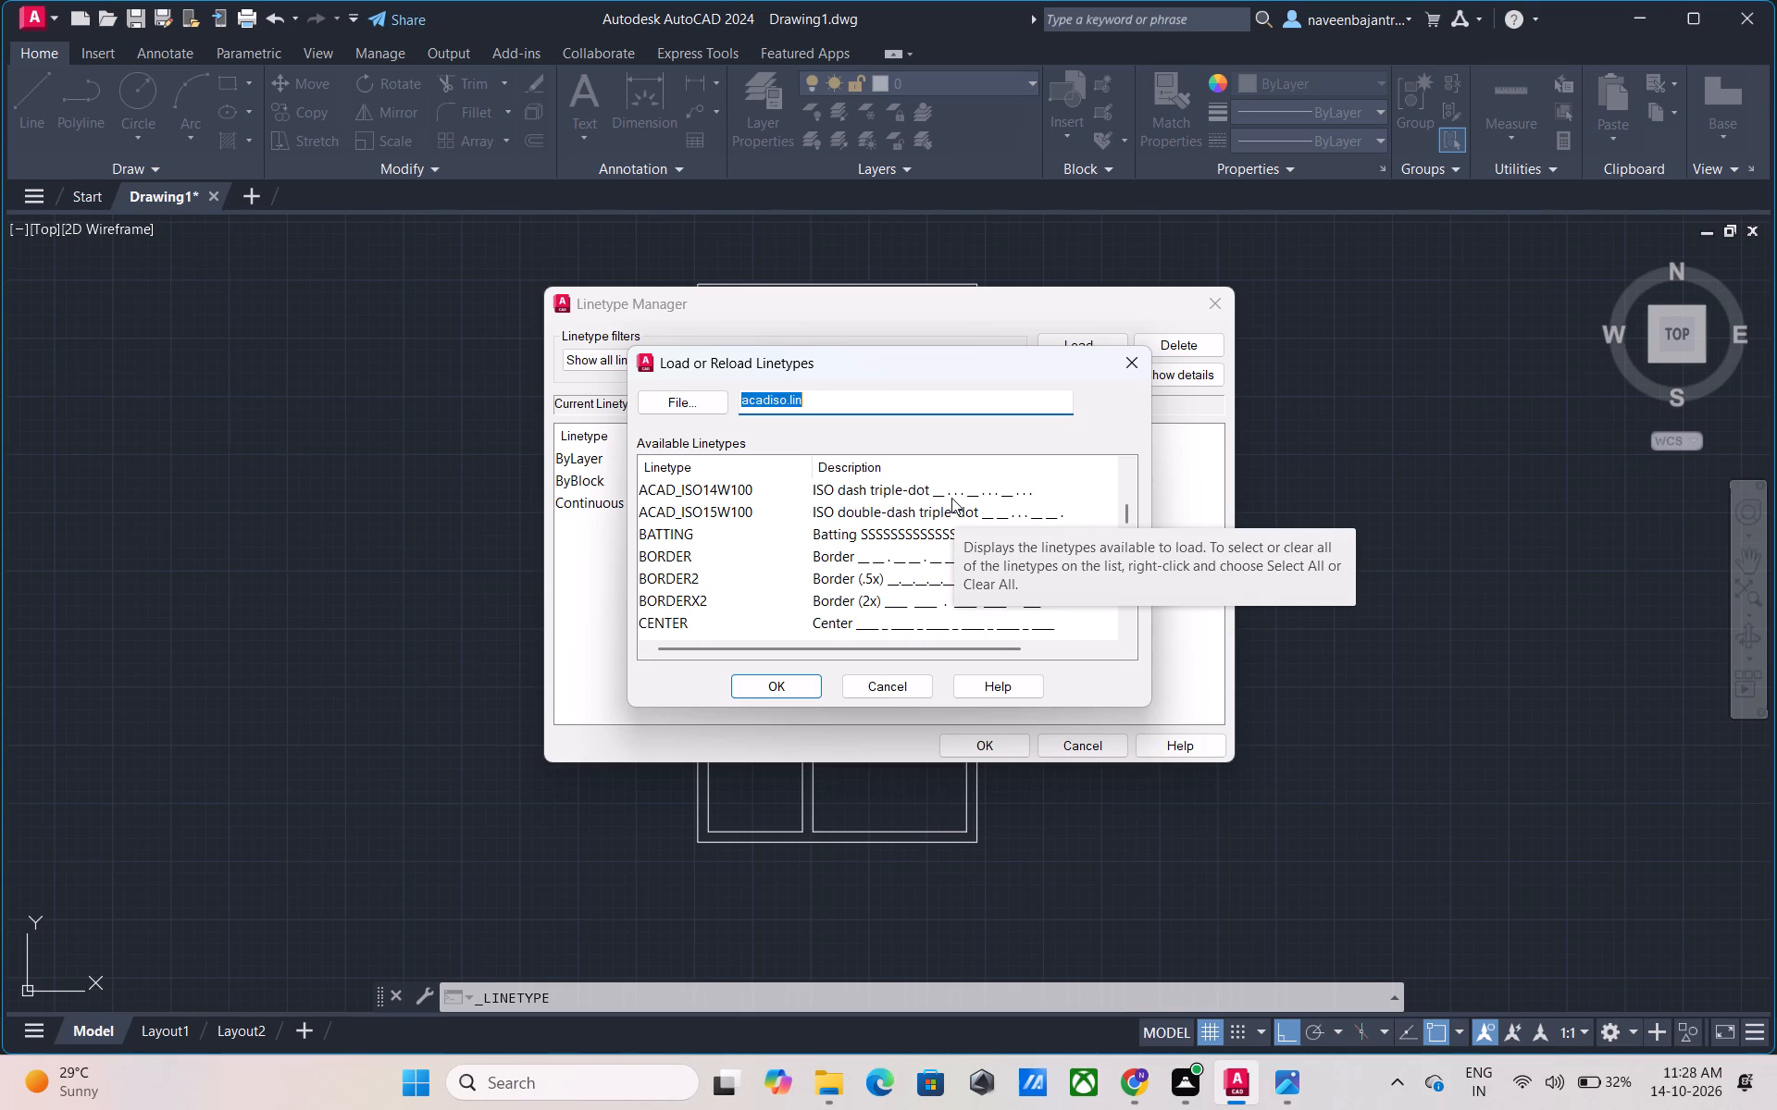
scroll(951, 498, down, 1)
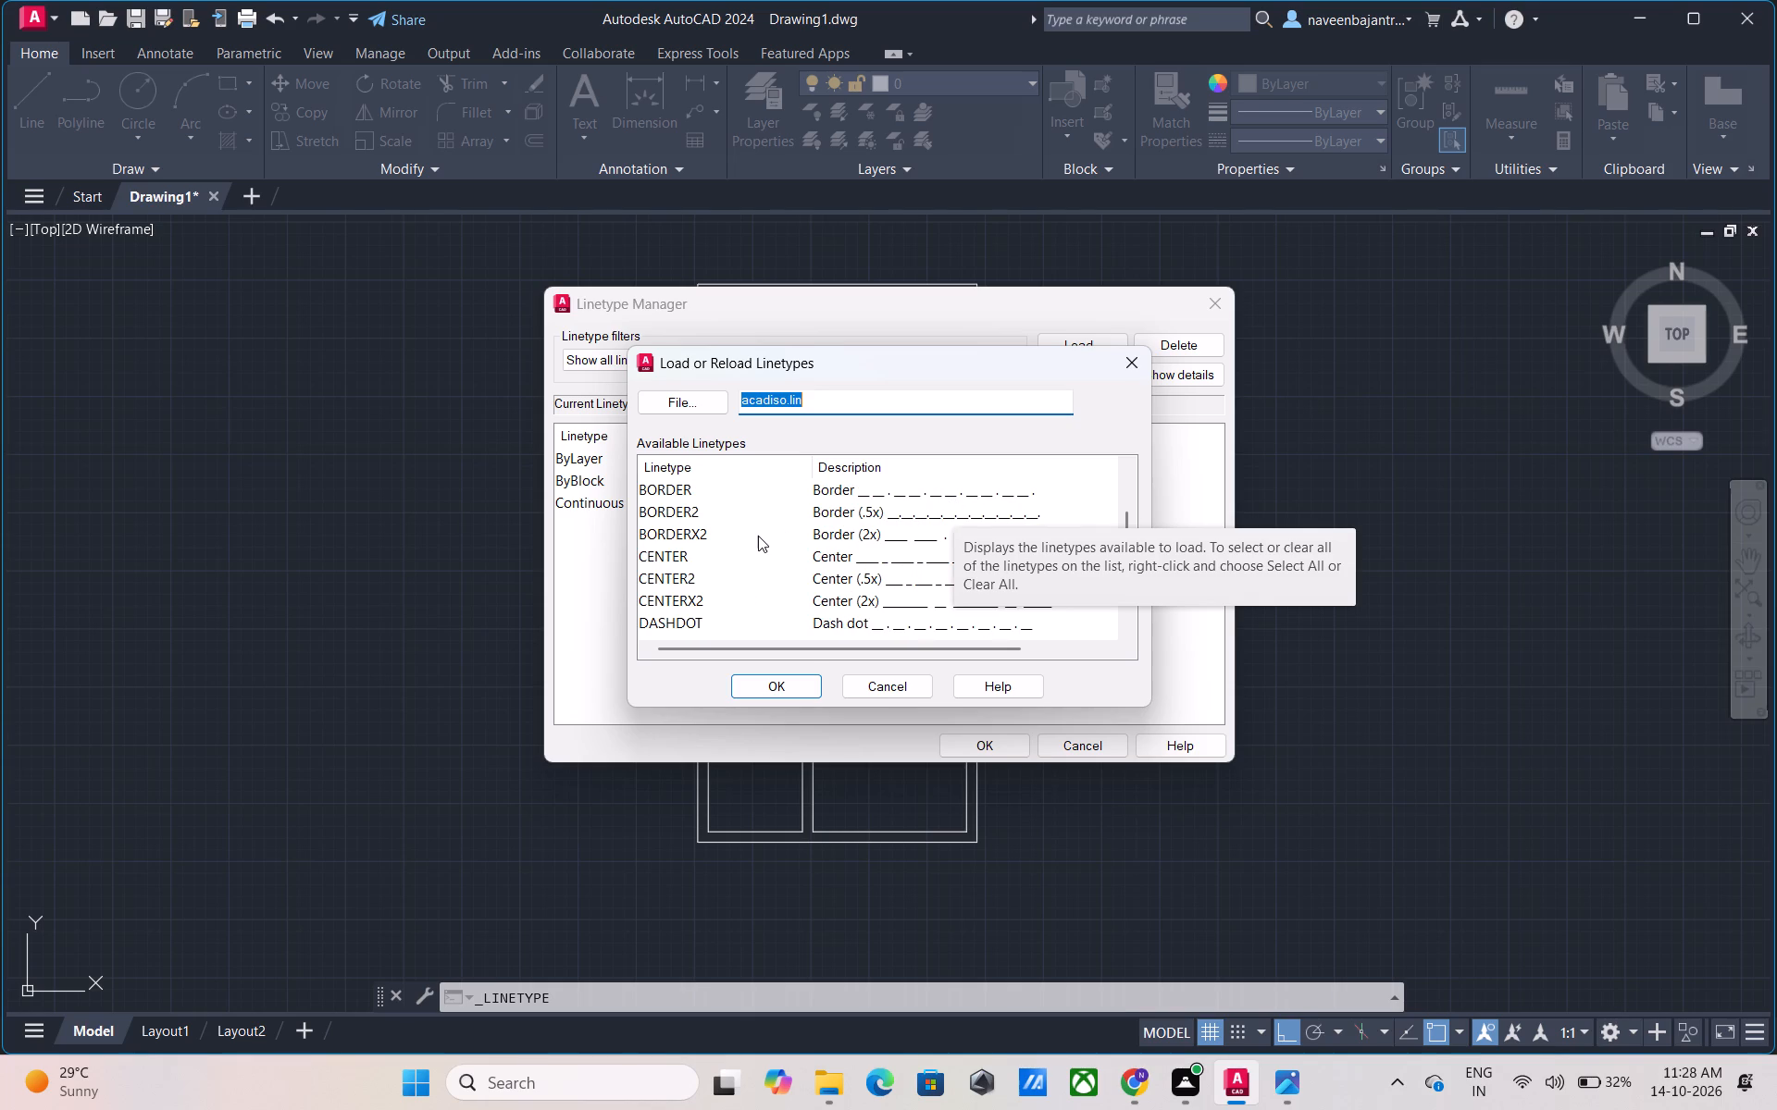
scroll(758, 534, down, 1)
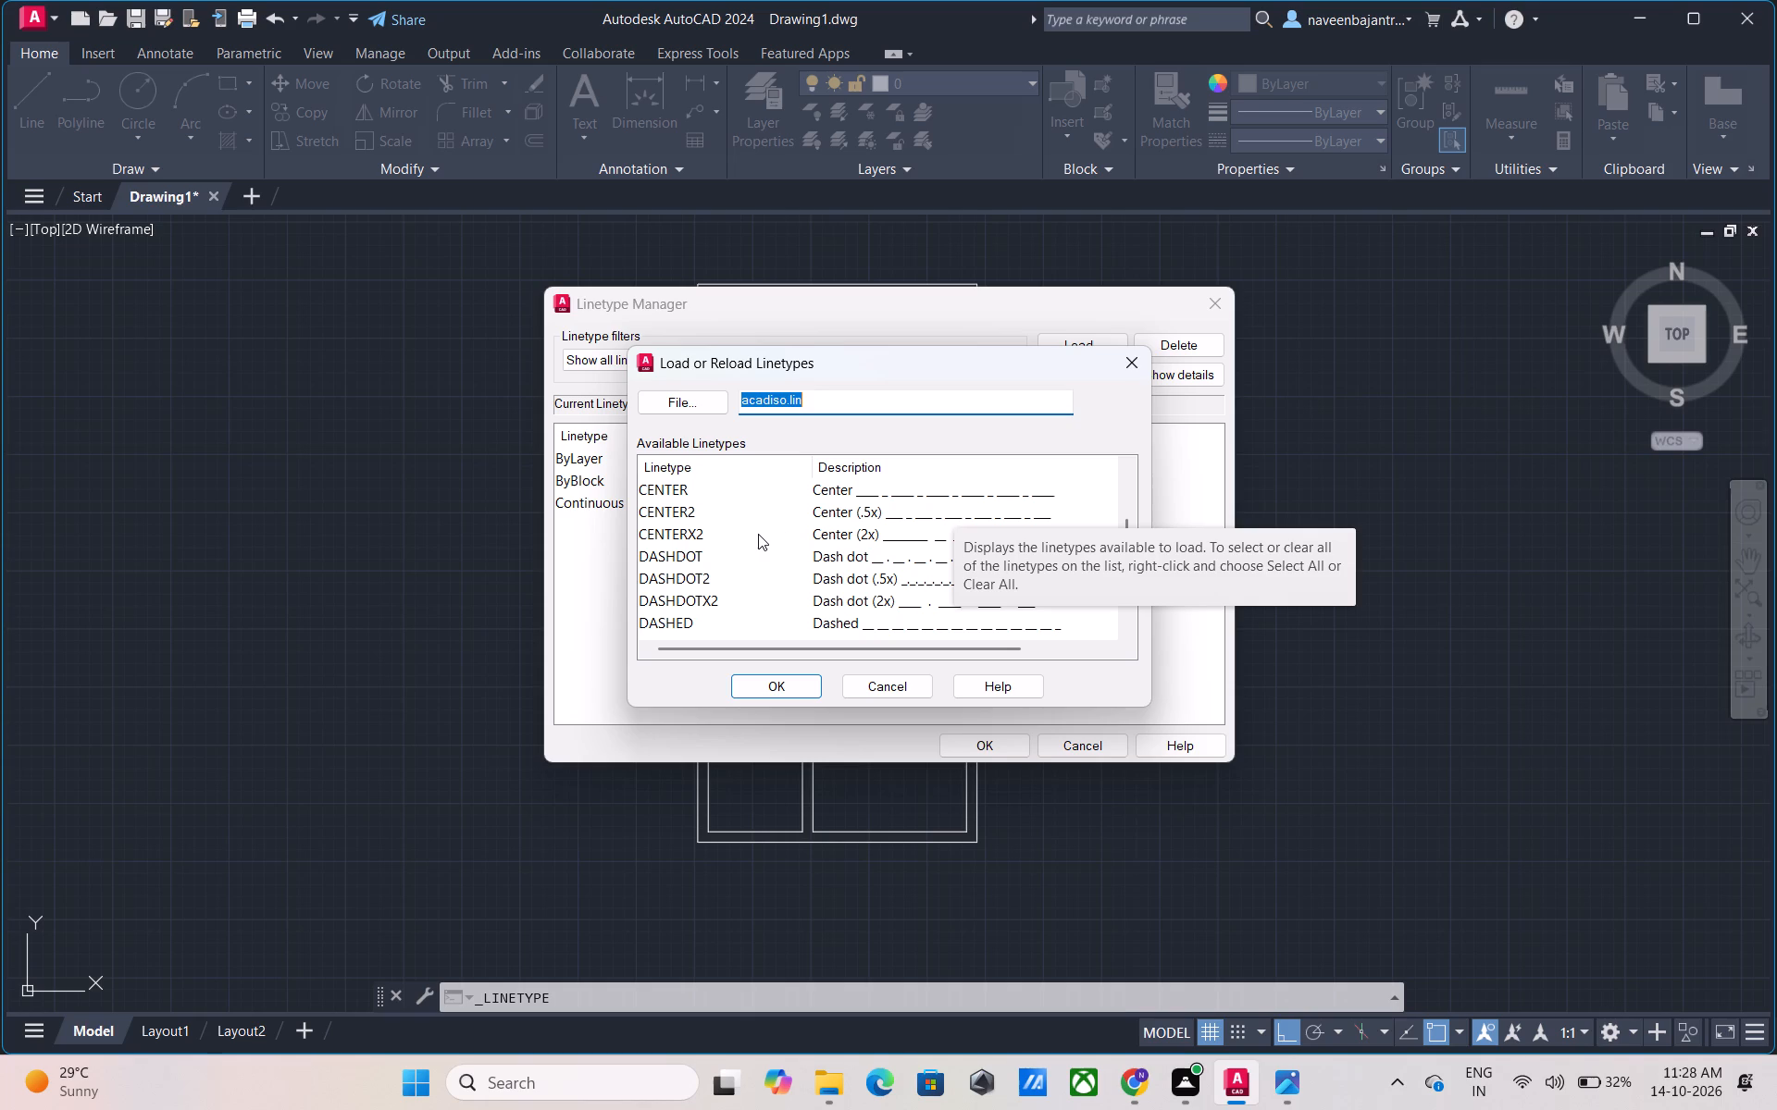
scroll(758, 534, down, 1)
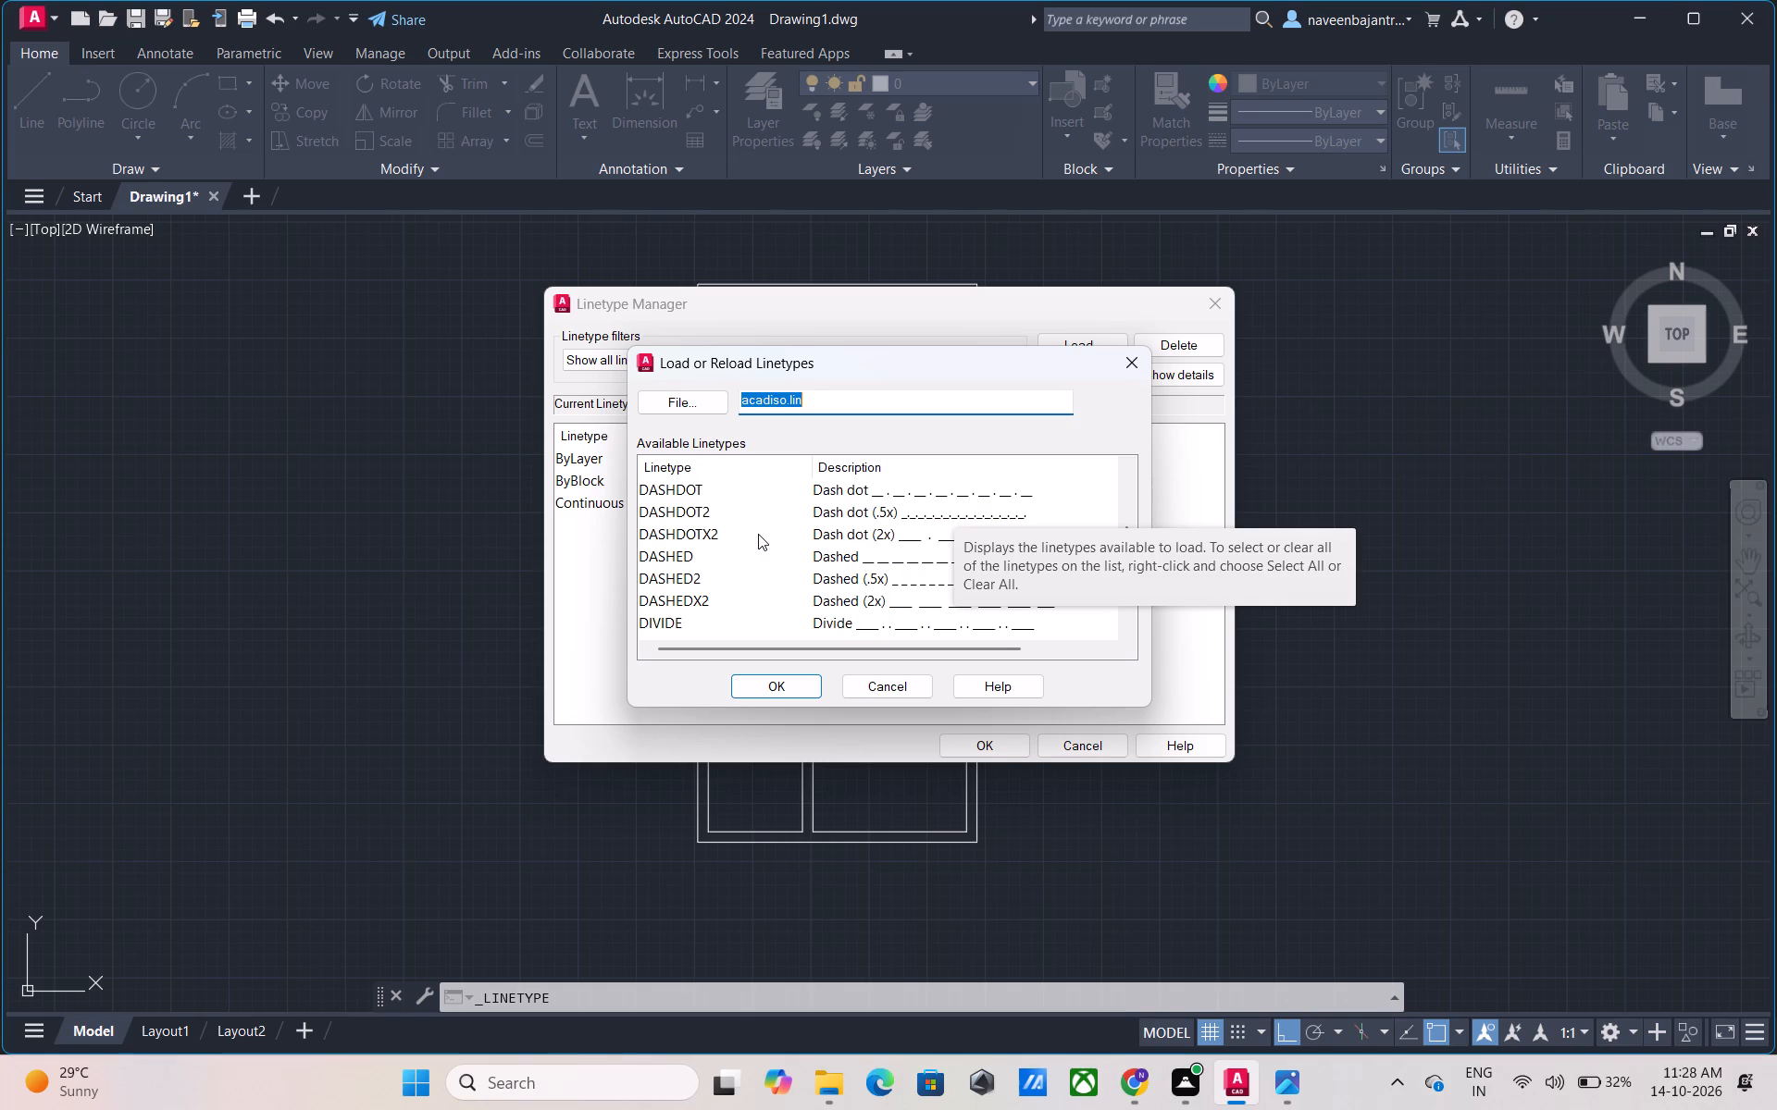
scroll(758, 534, down, 1)
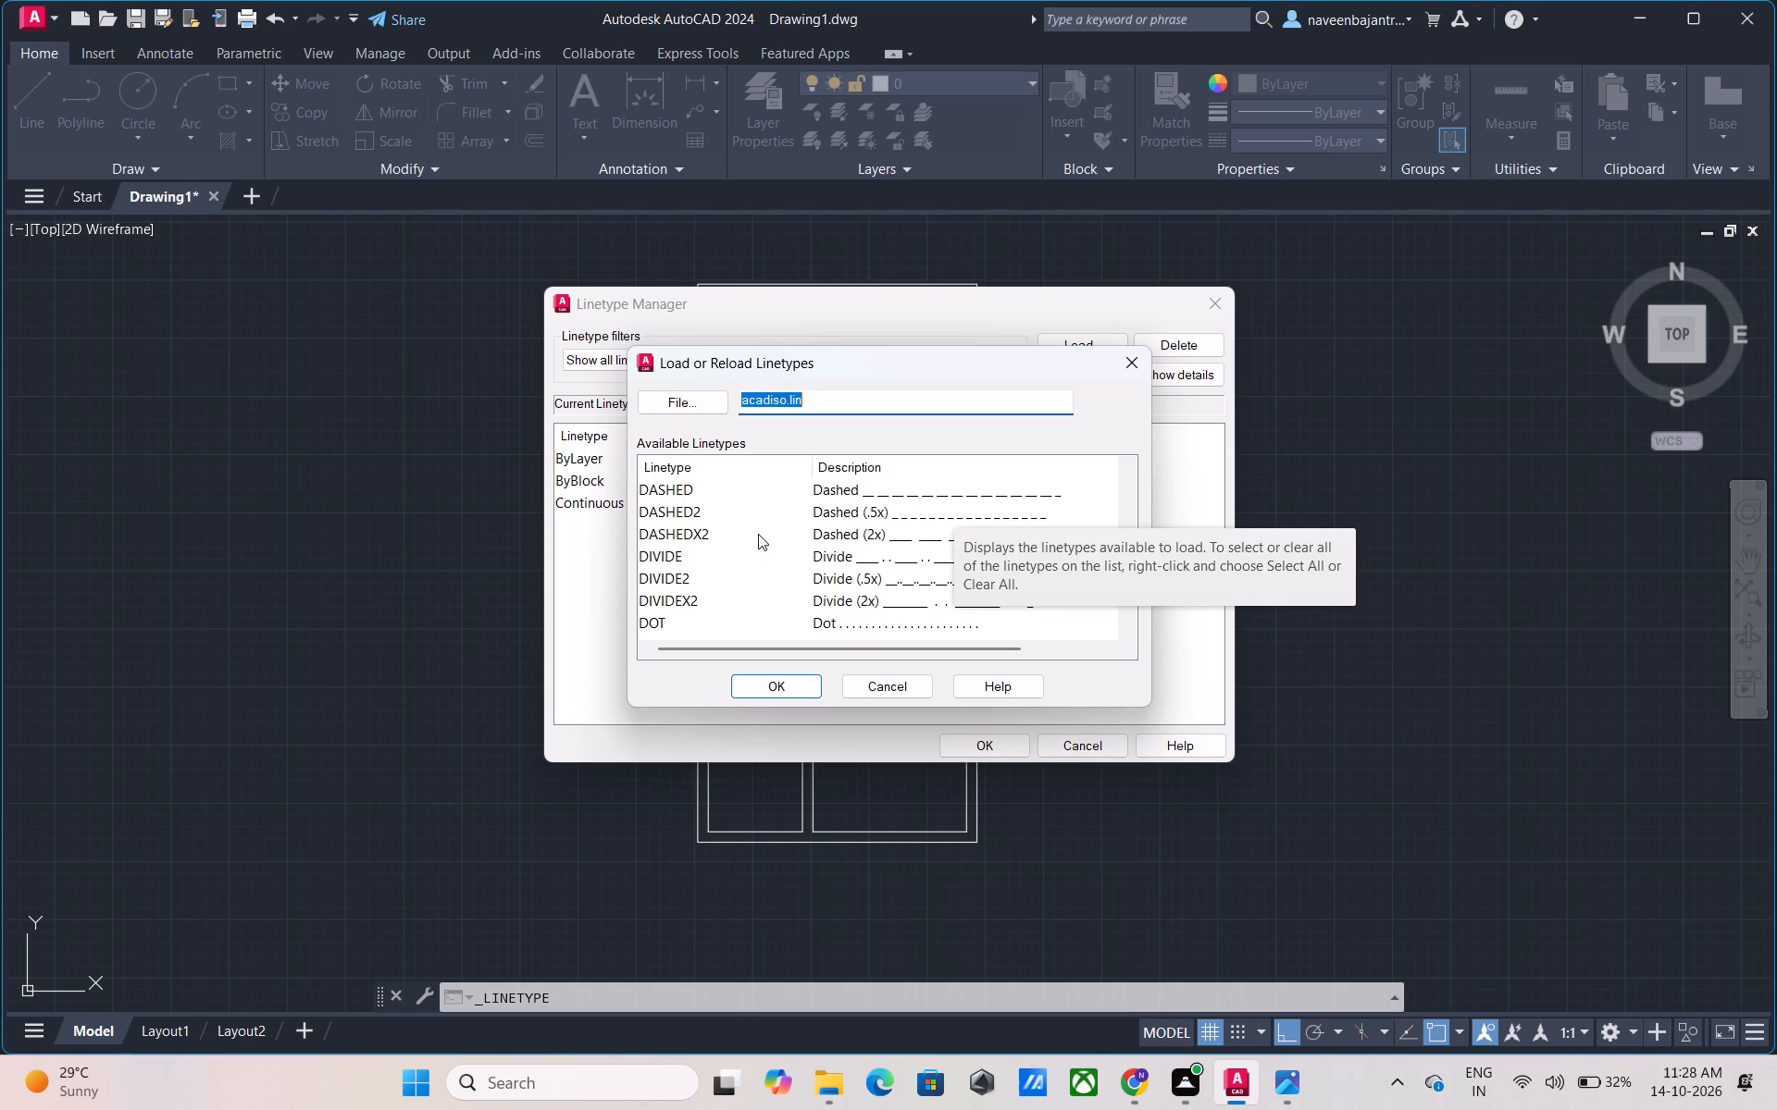
scroll(758, 534, down, 1)
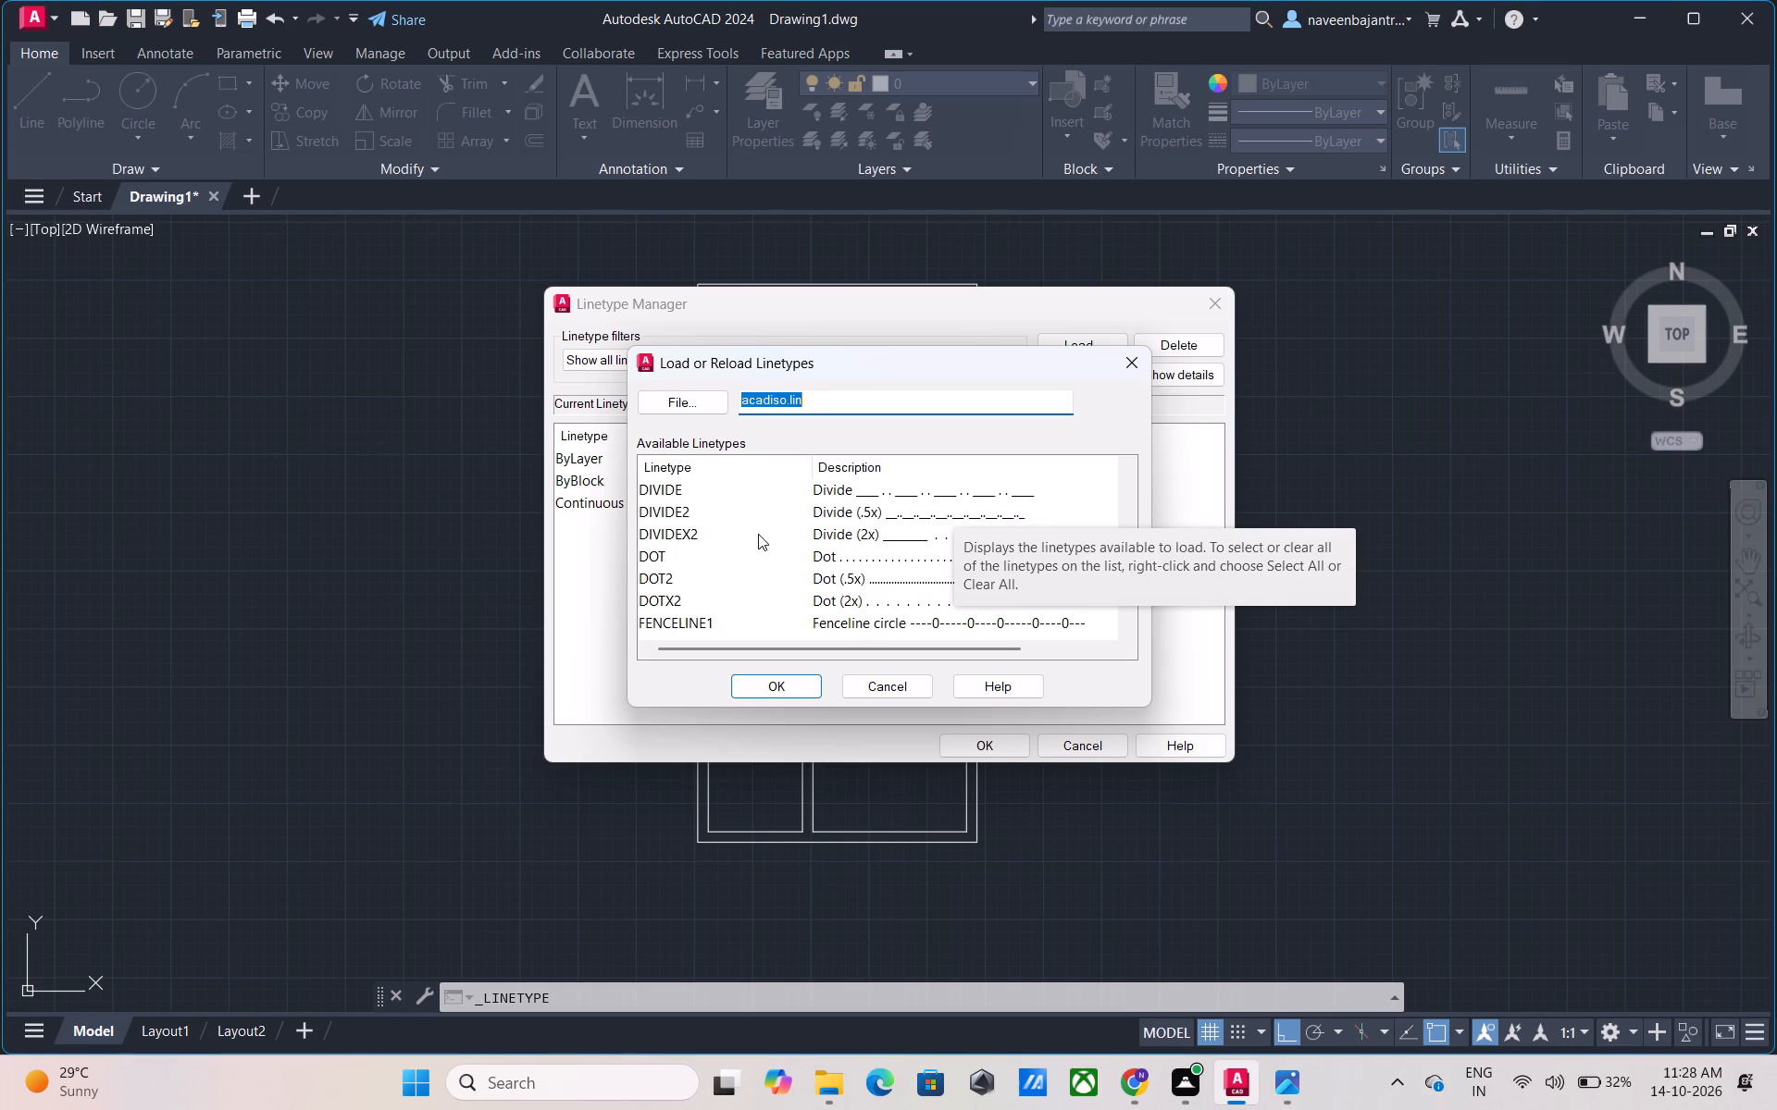
scroll(758, 534, down, 1)
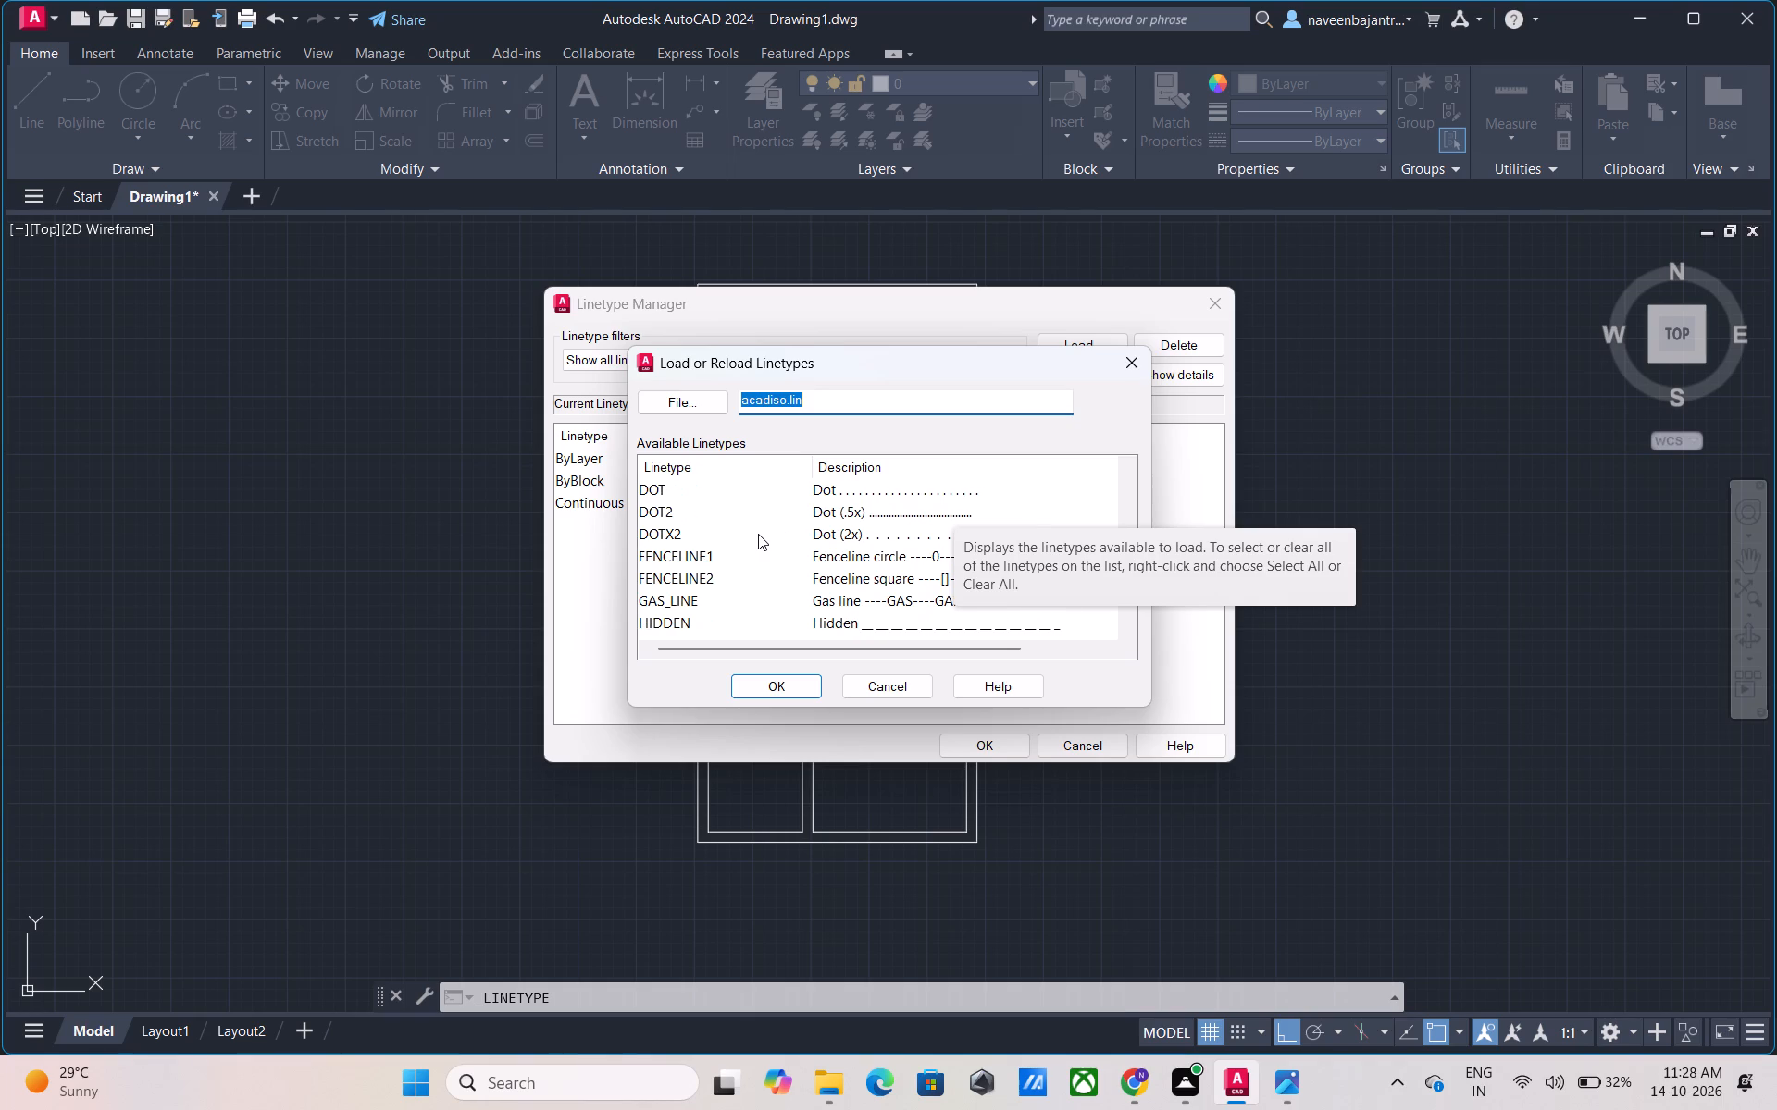
scroll(758, 534, down, 1)
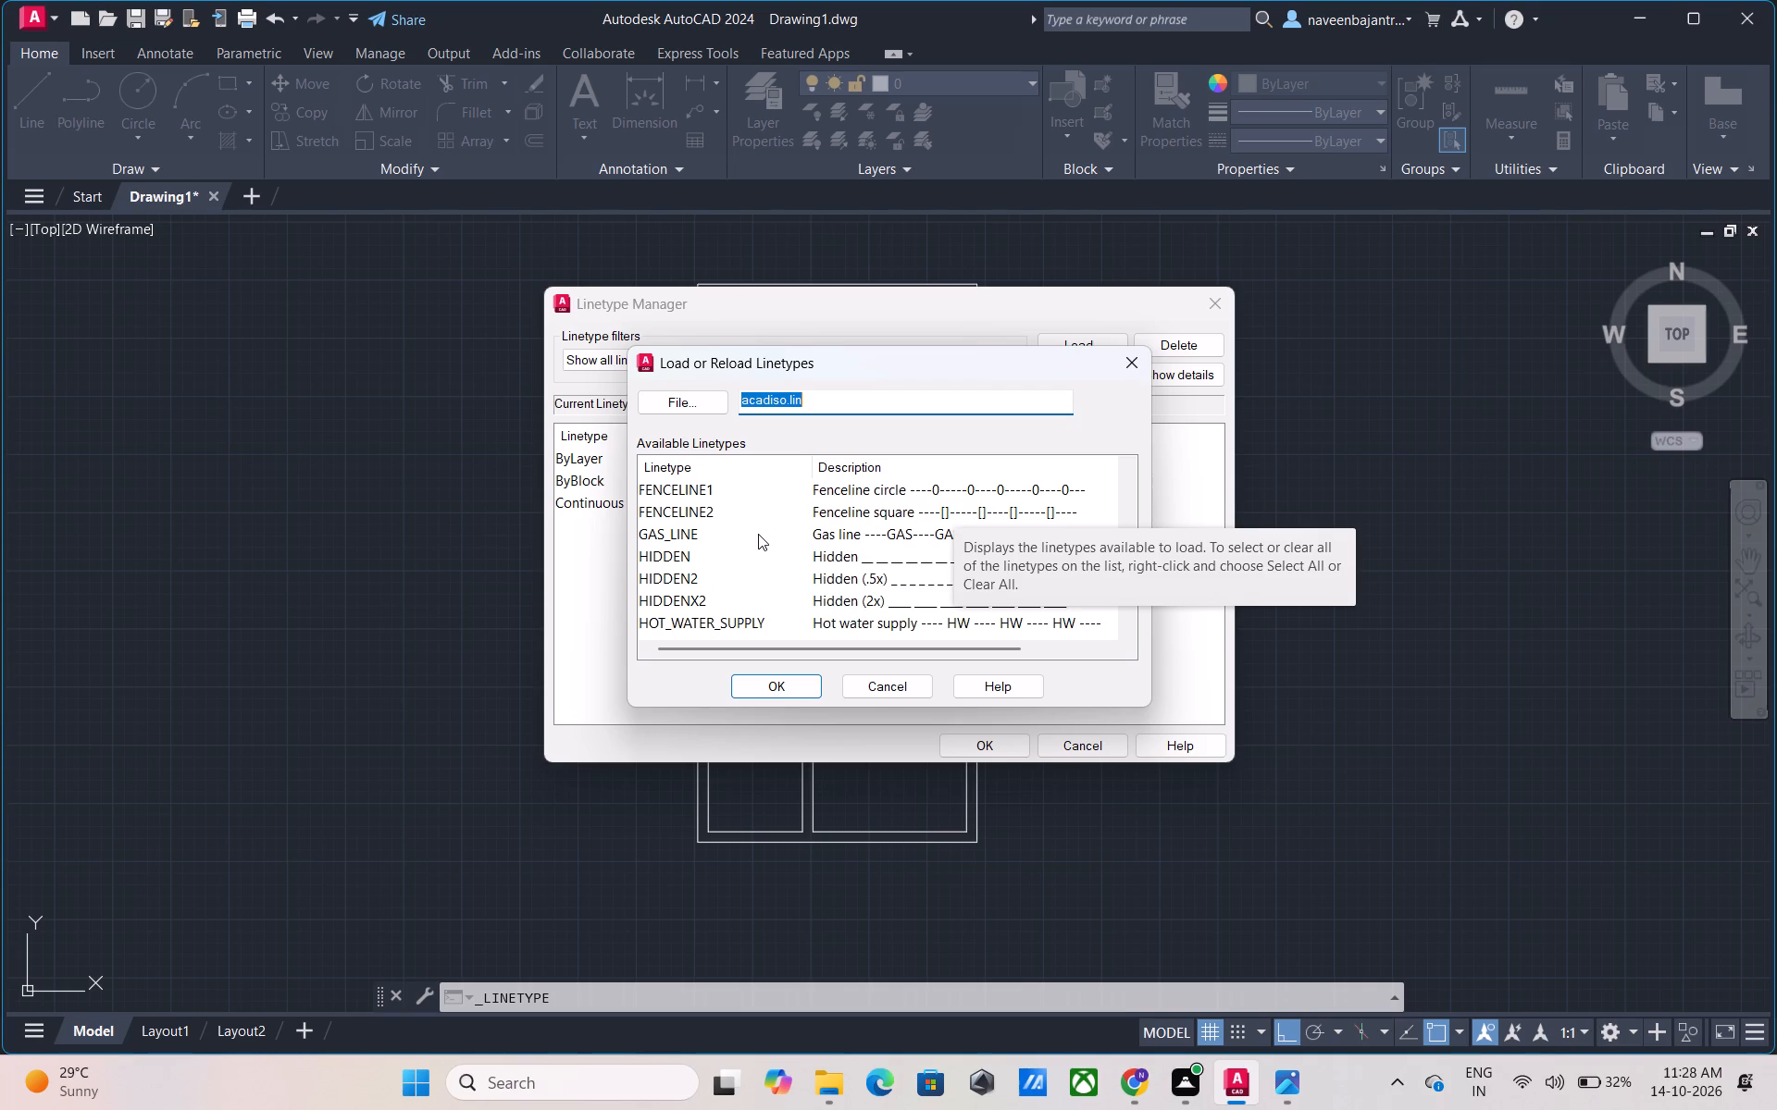
scroll(758, 534, down, 1)
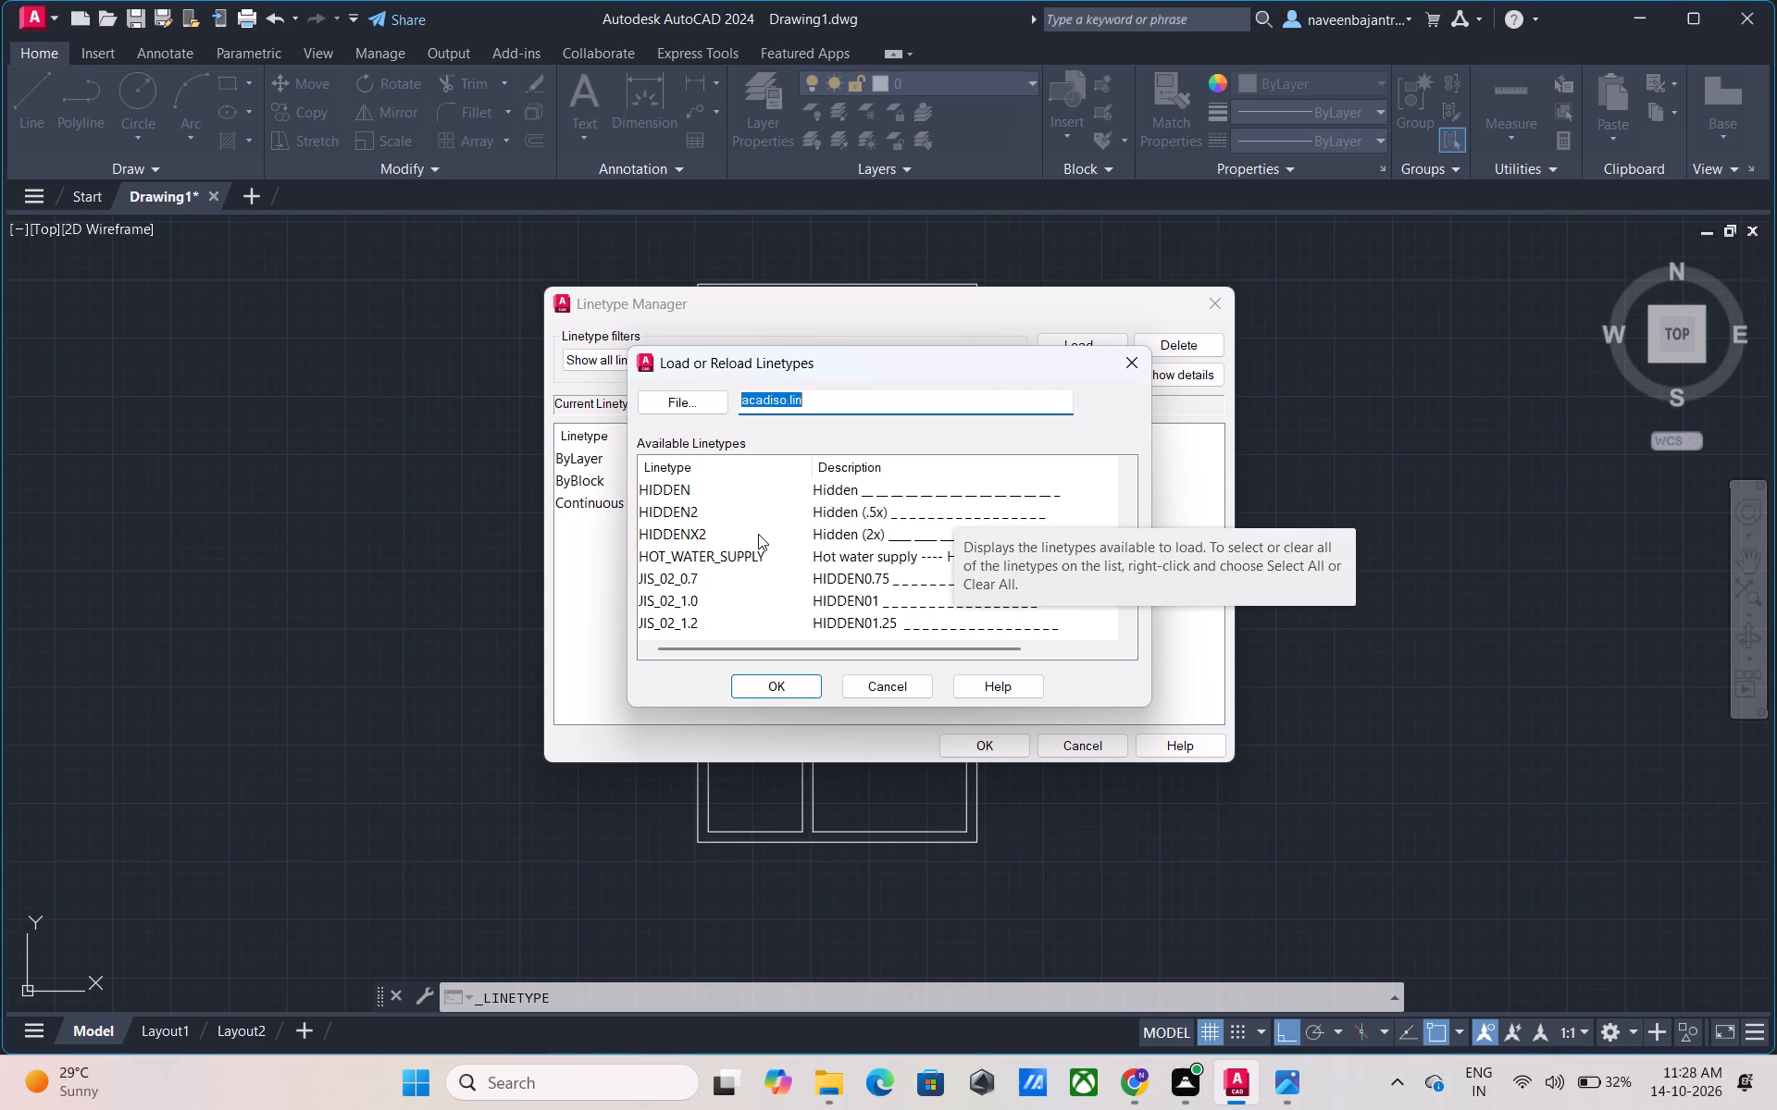
scroll(758, 534, down, 2)
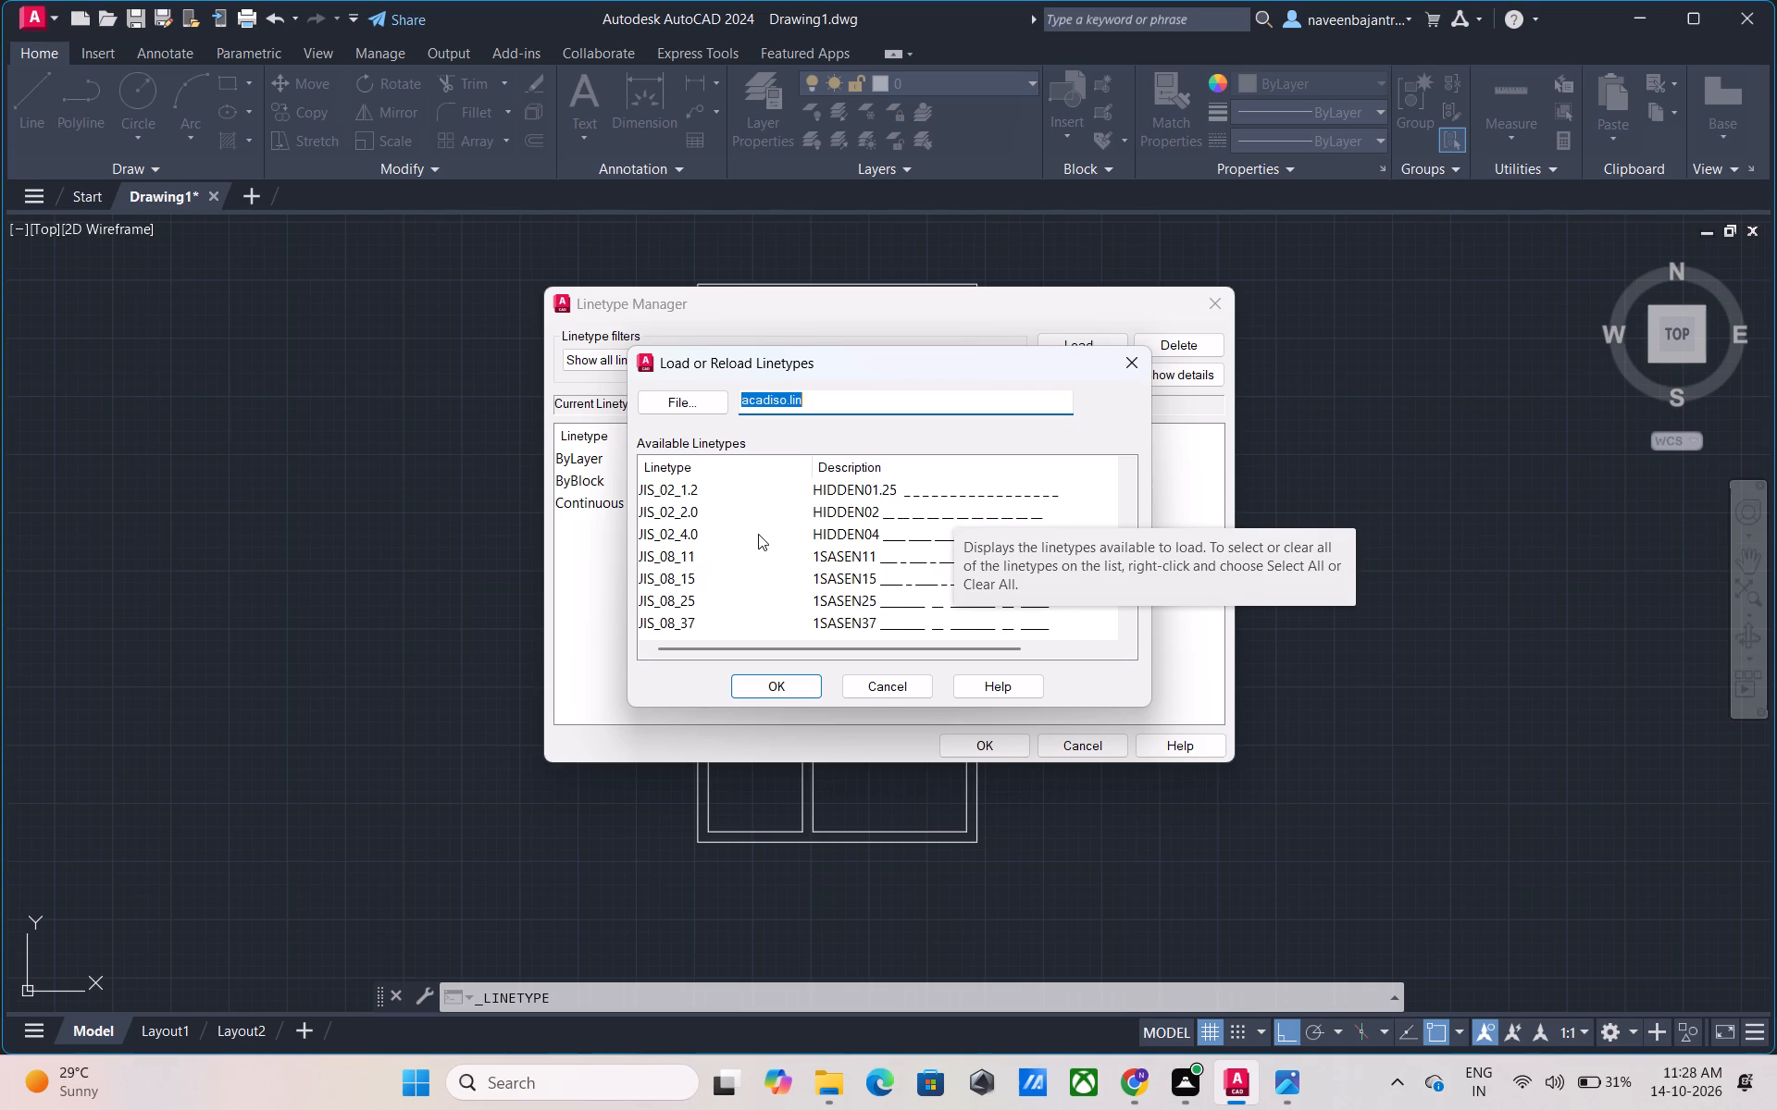
scroll(758, 534, down, 1)
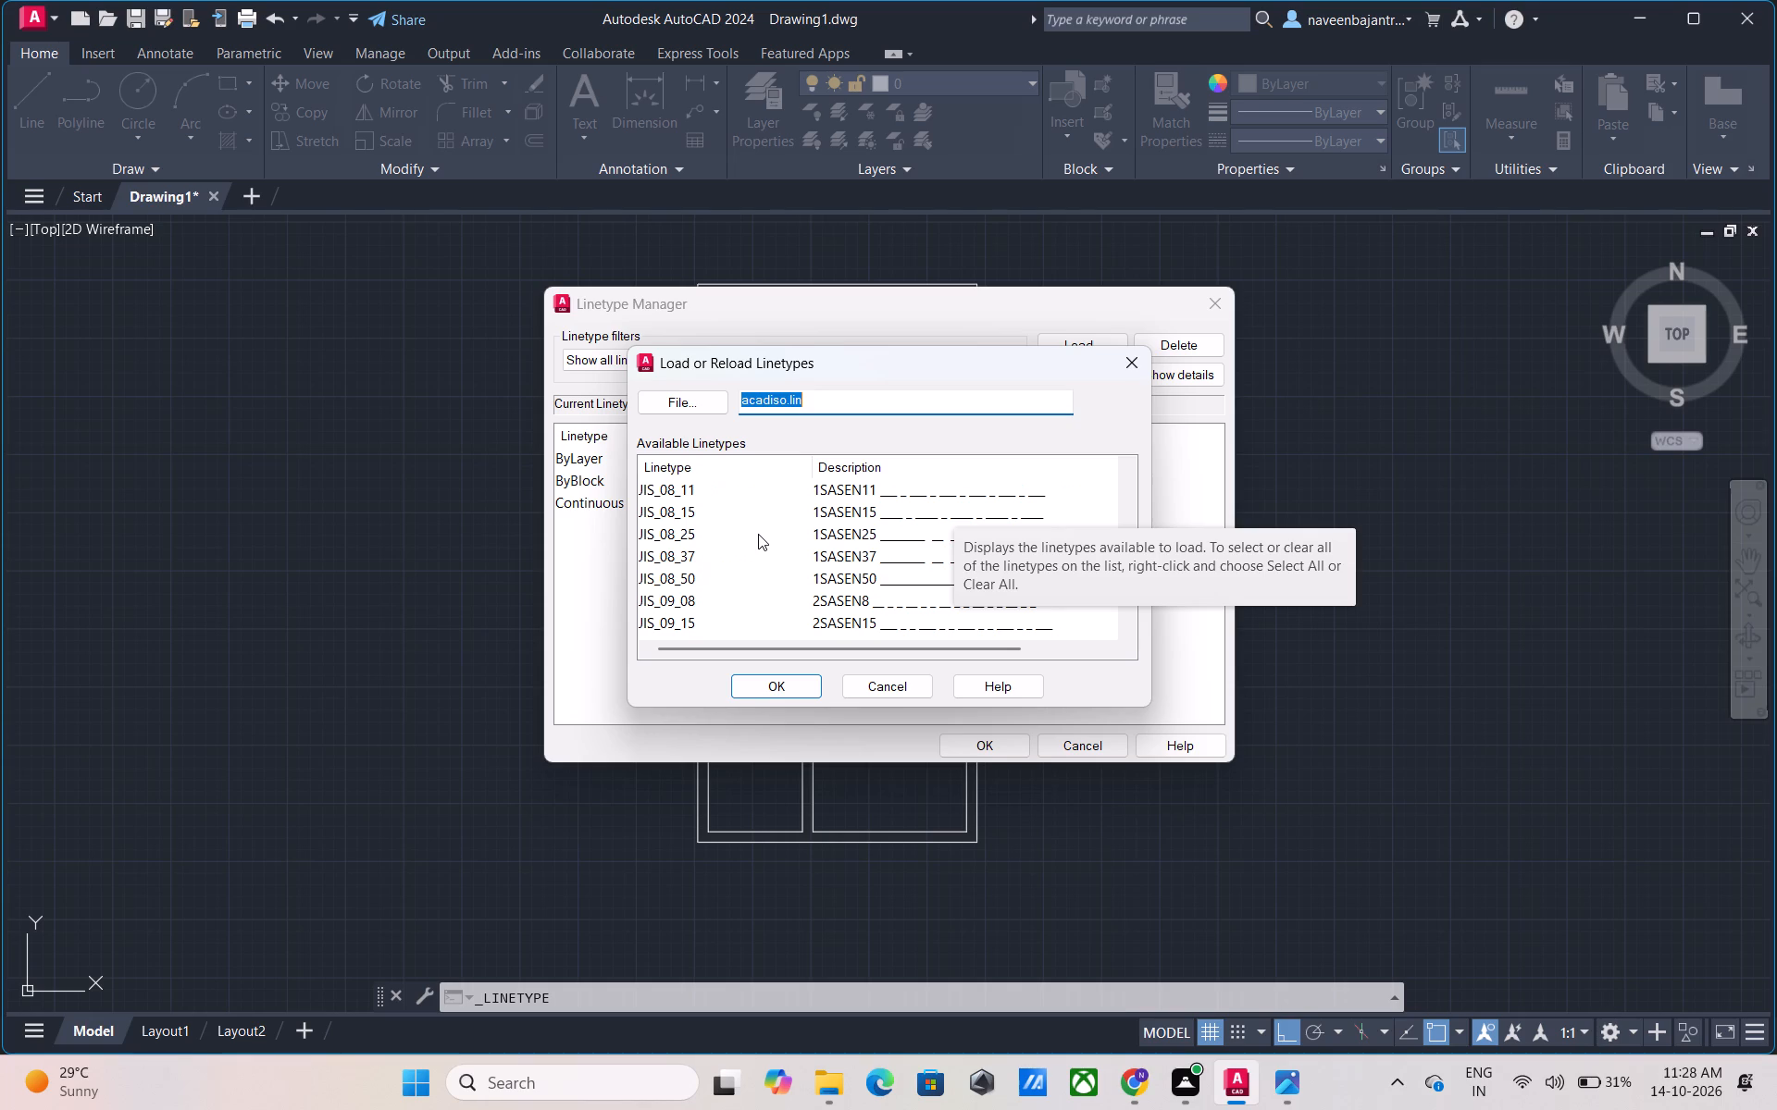
scroll(758, 534, down, 1)
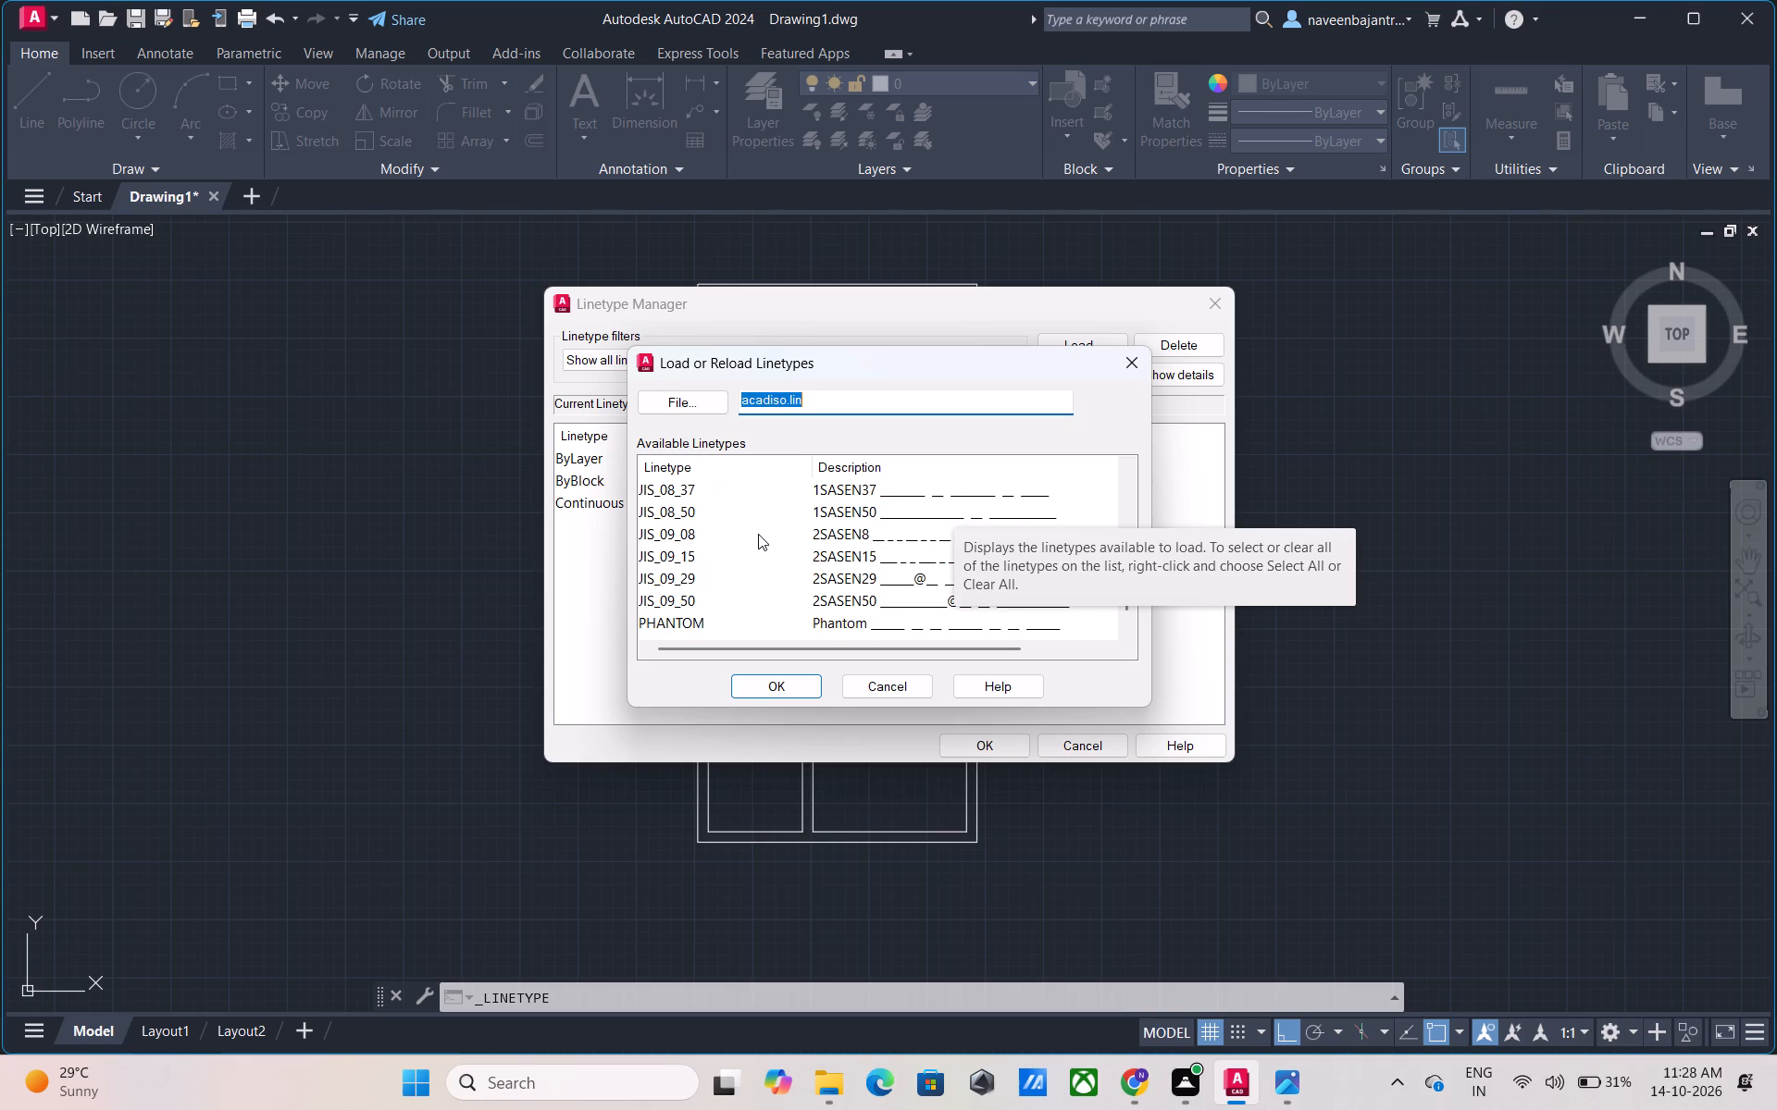
scroll(758, 534, down, 6)
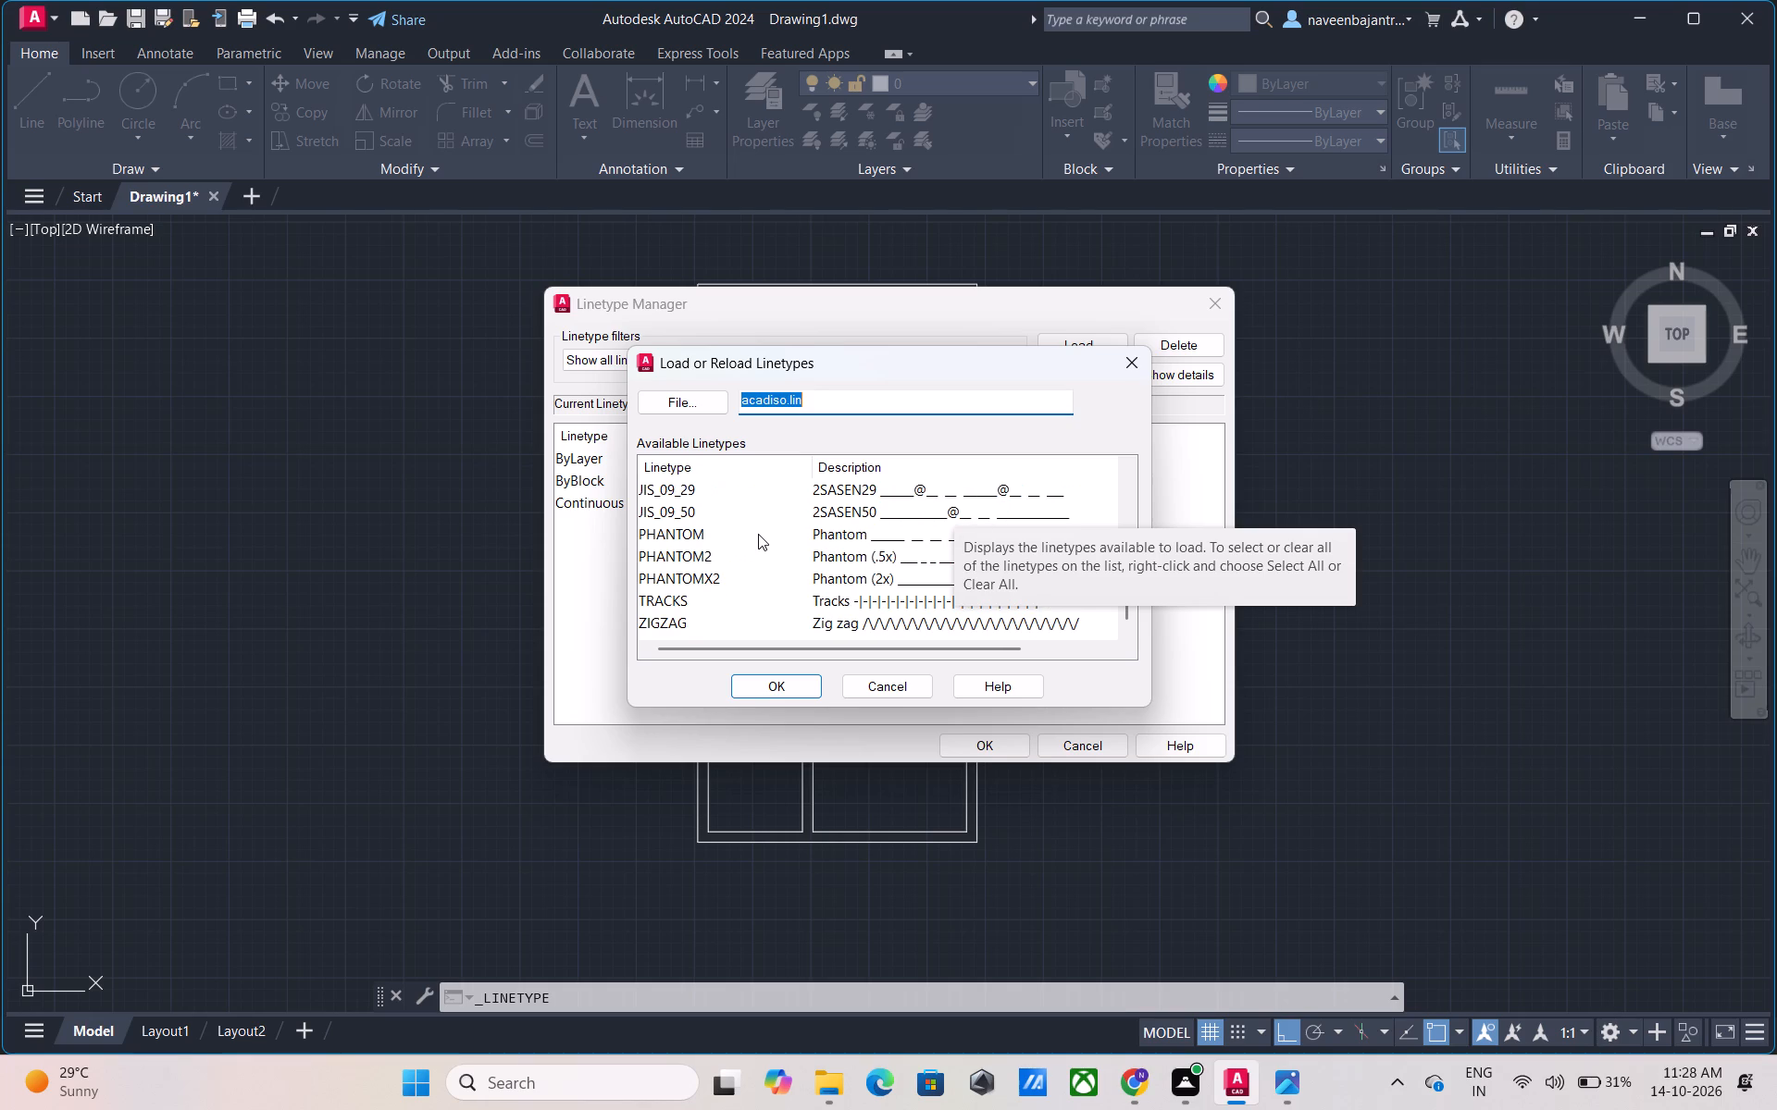
scroll(758, 534, up, 1)
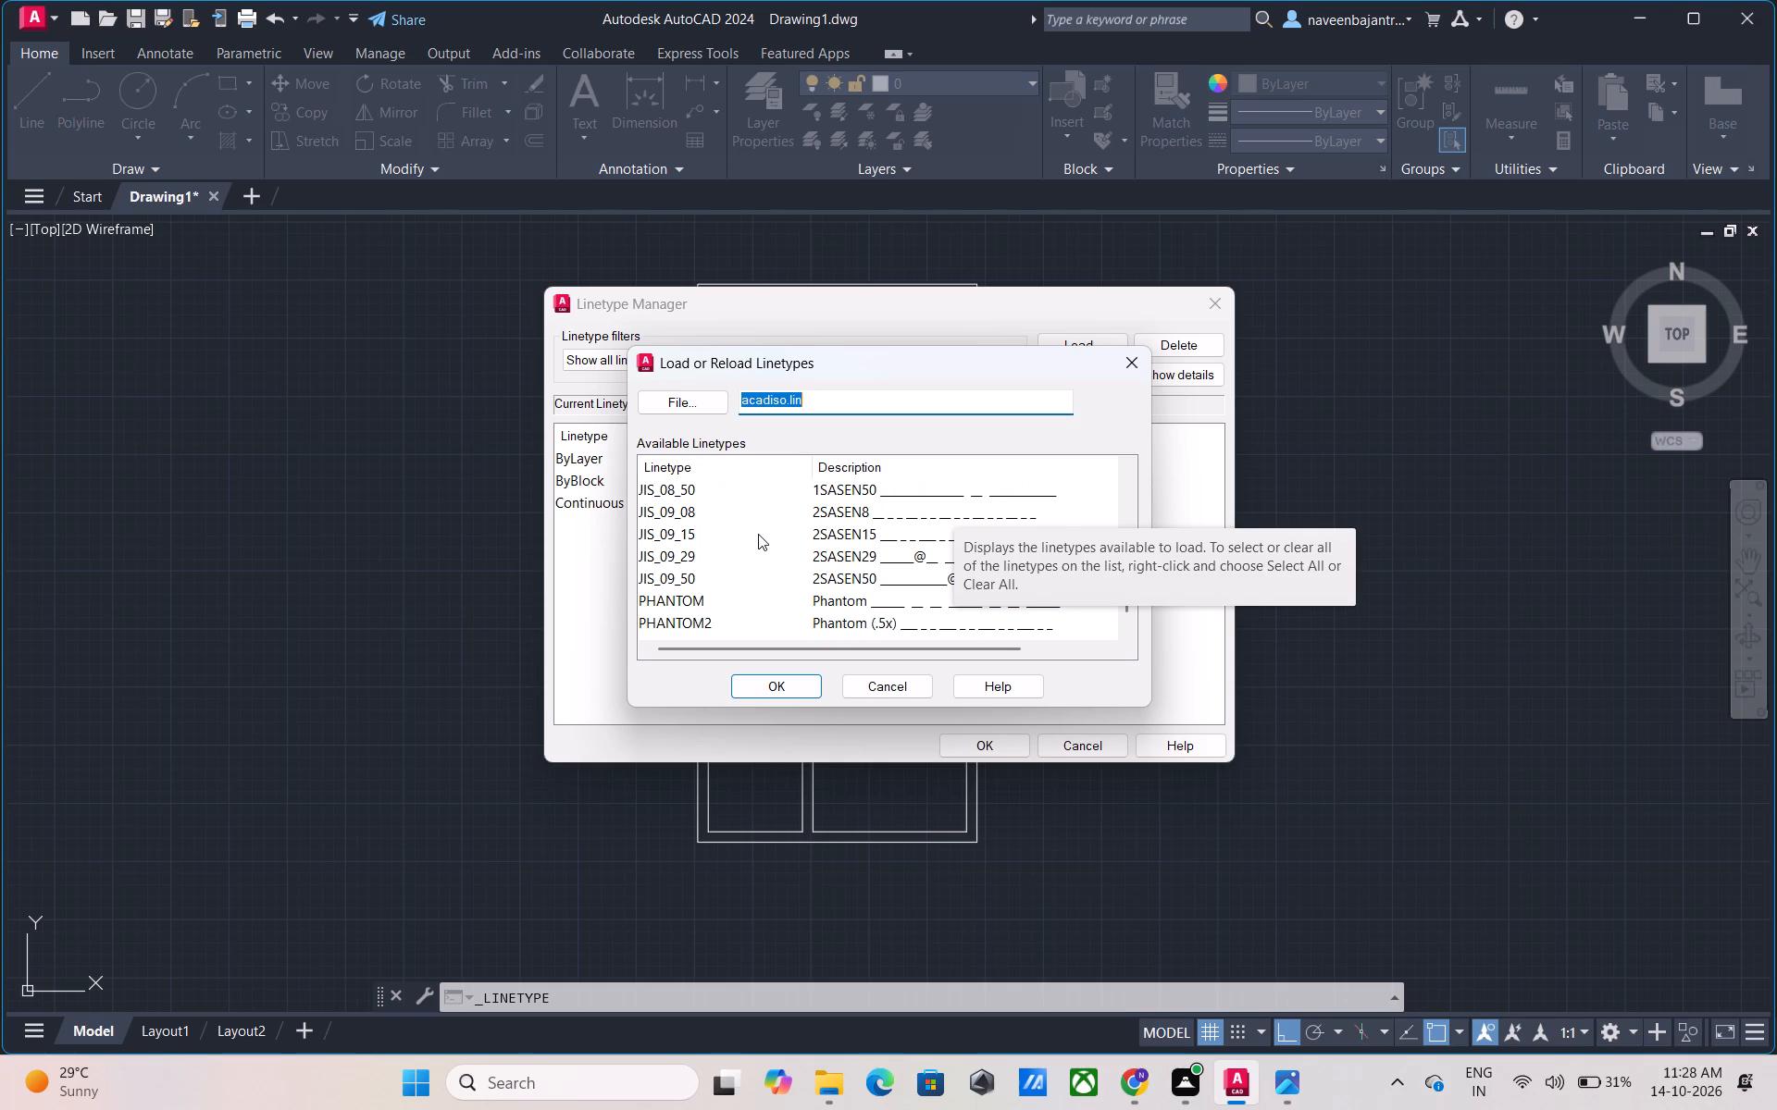
scroll(758, 534, up, 1)
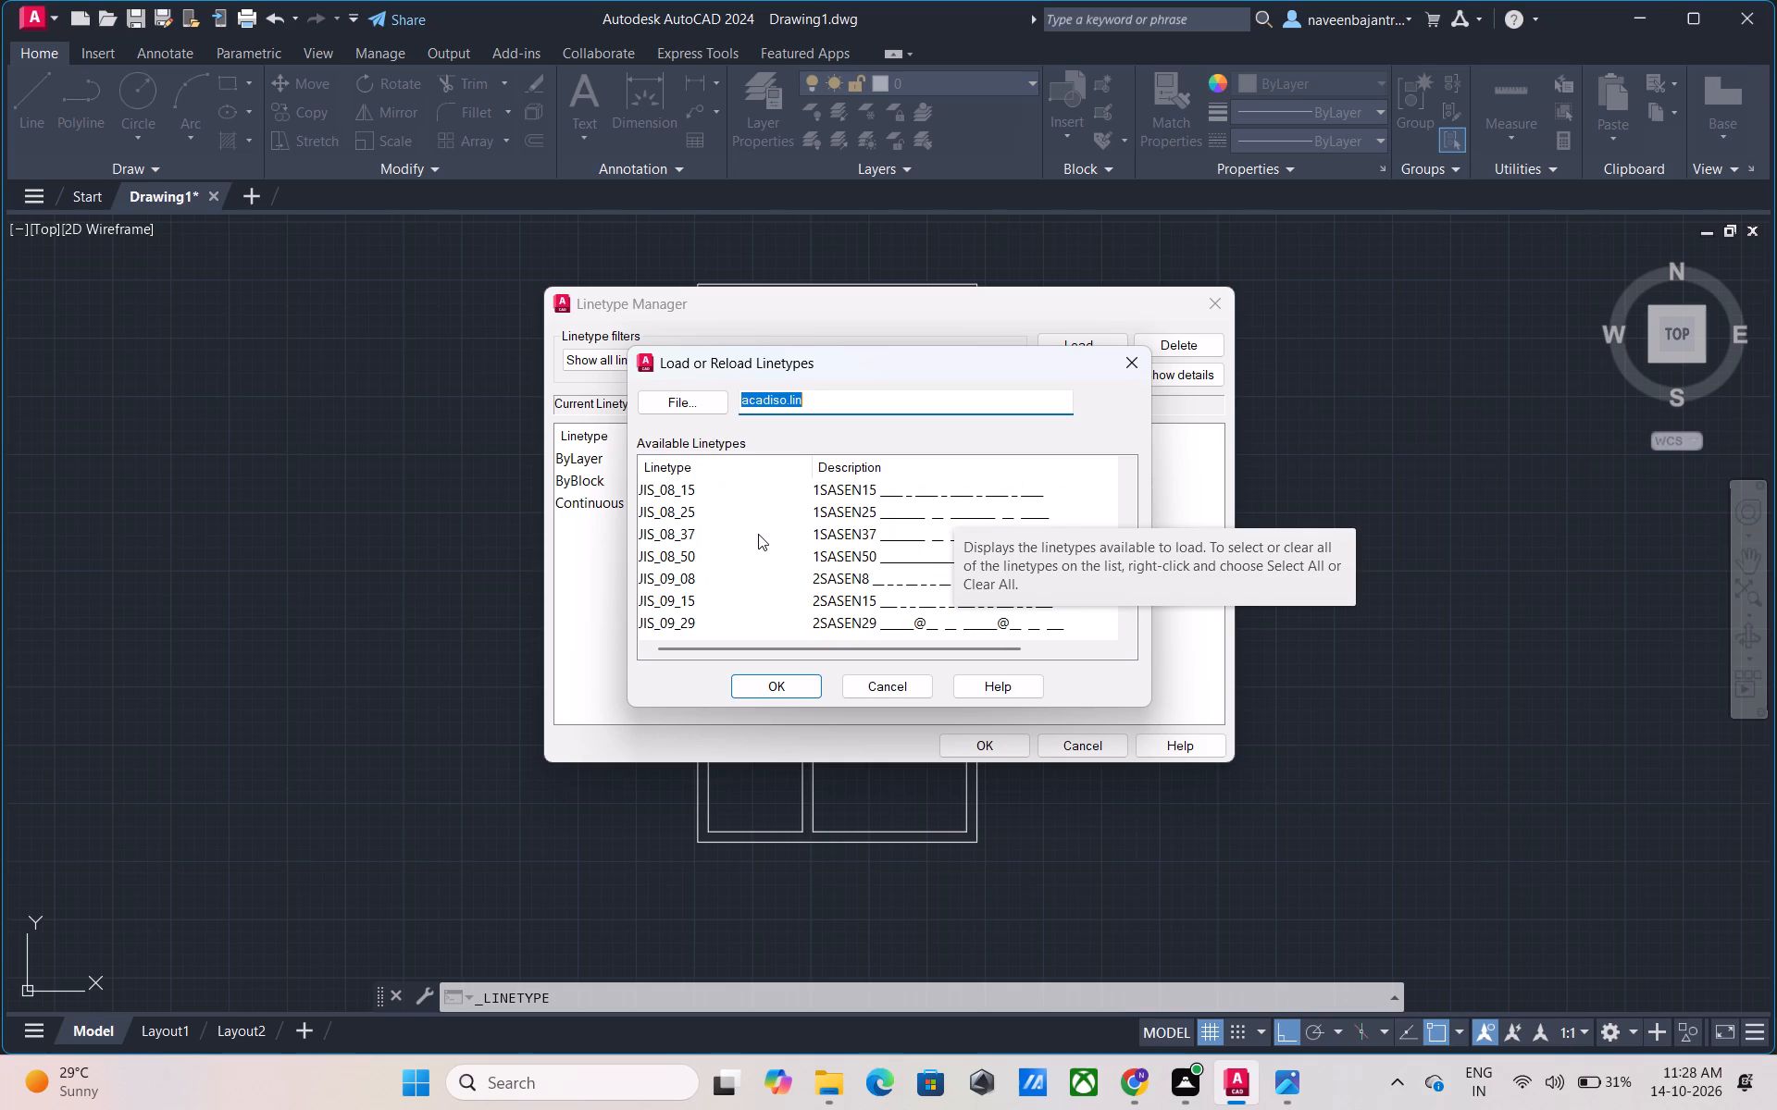
scroll(758, 534, up, 1)
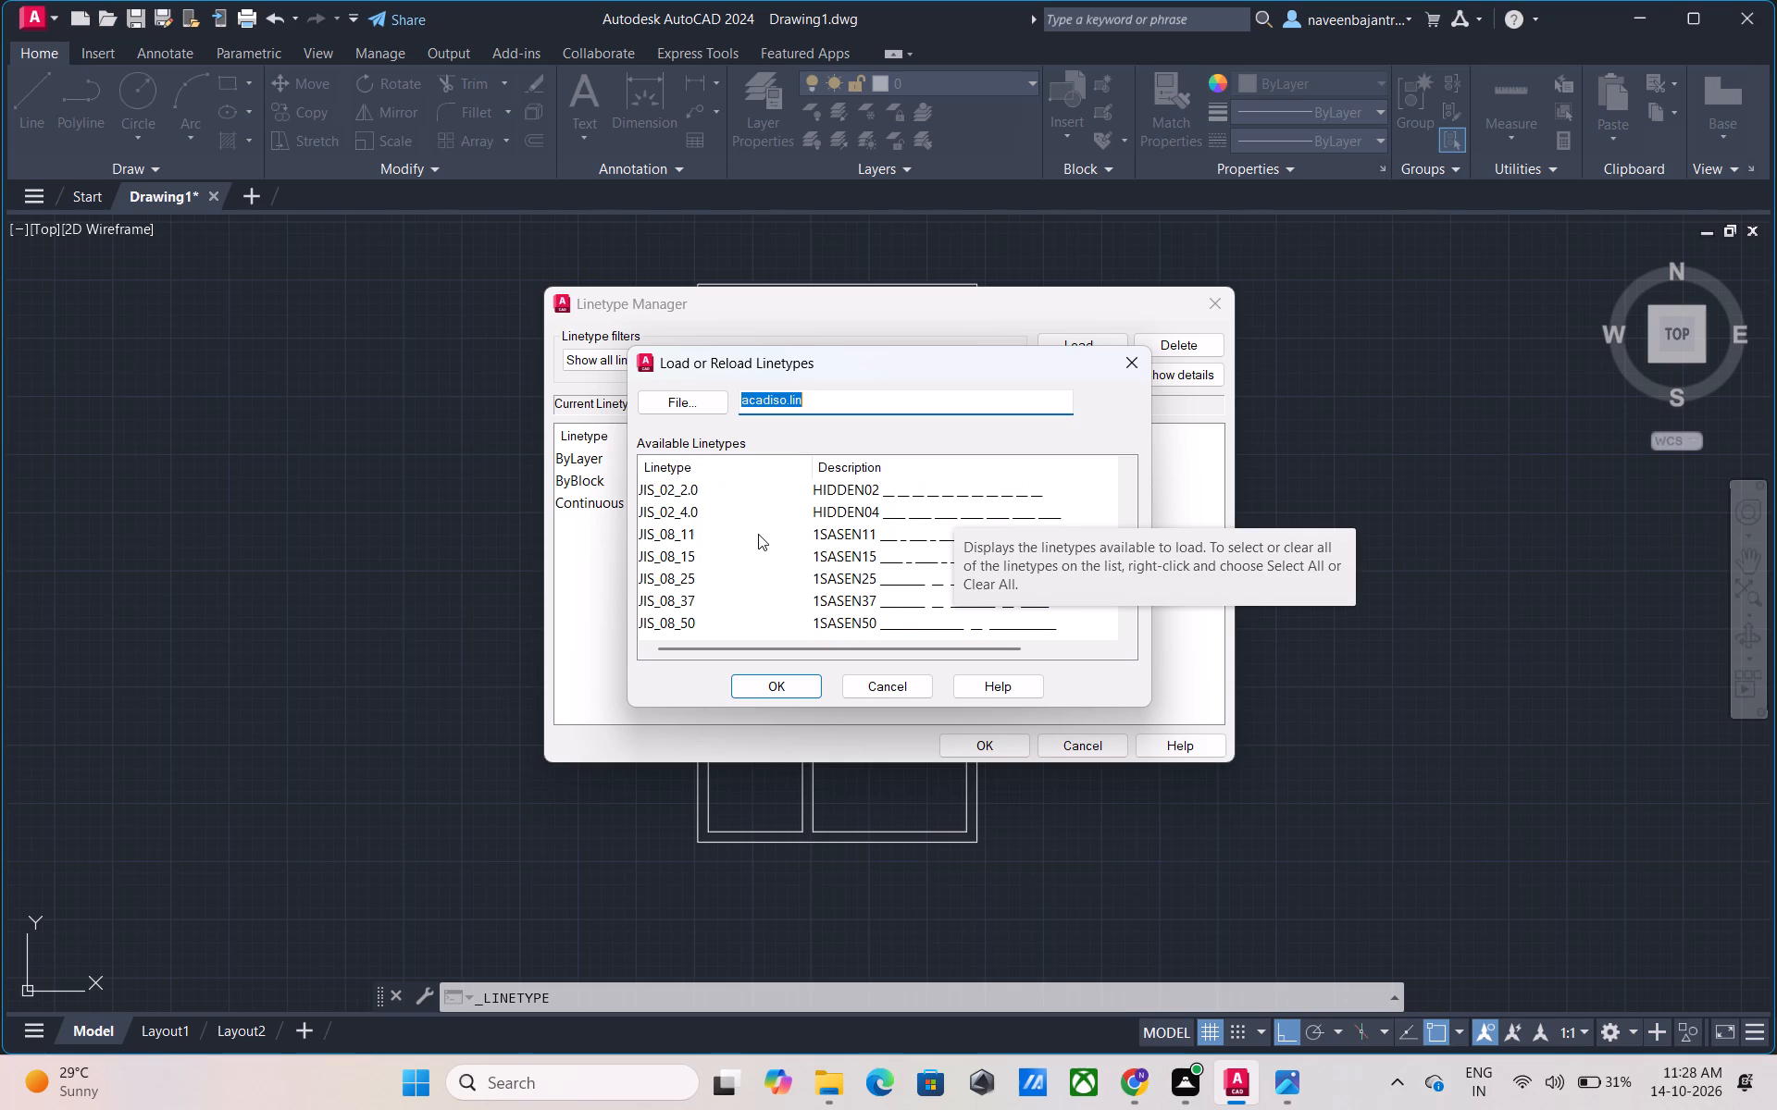
scroll(758, 534, up, 1)
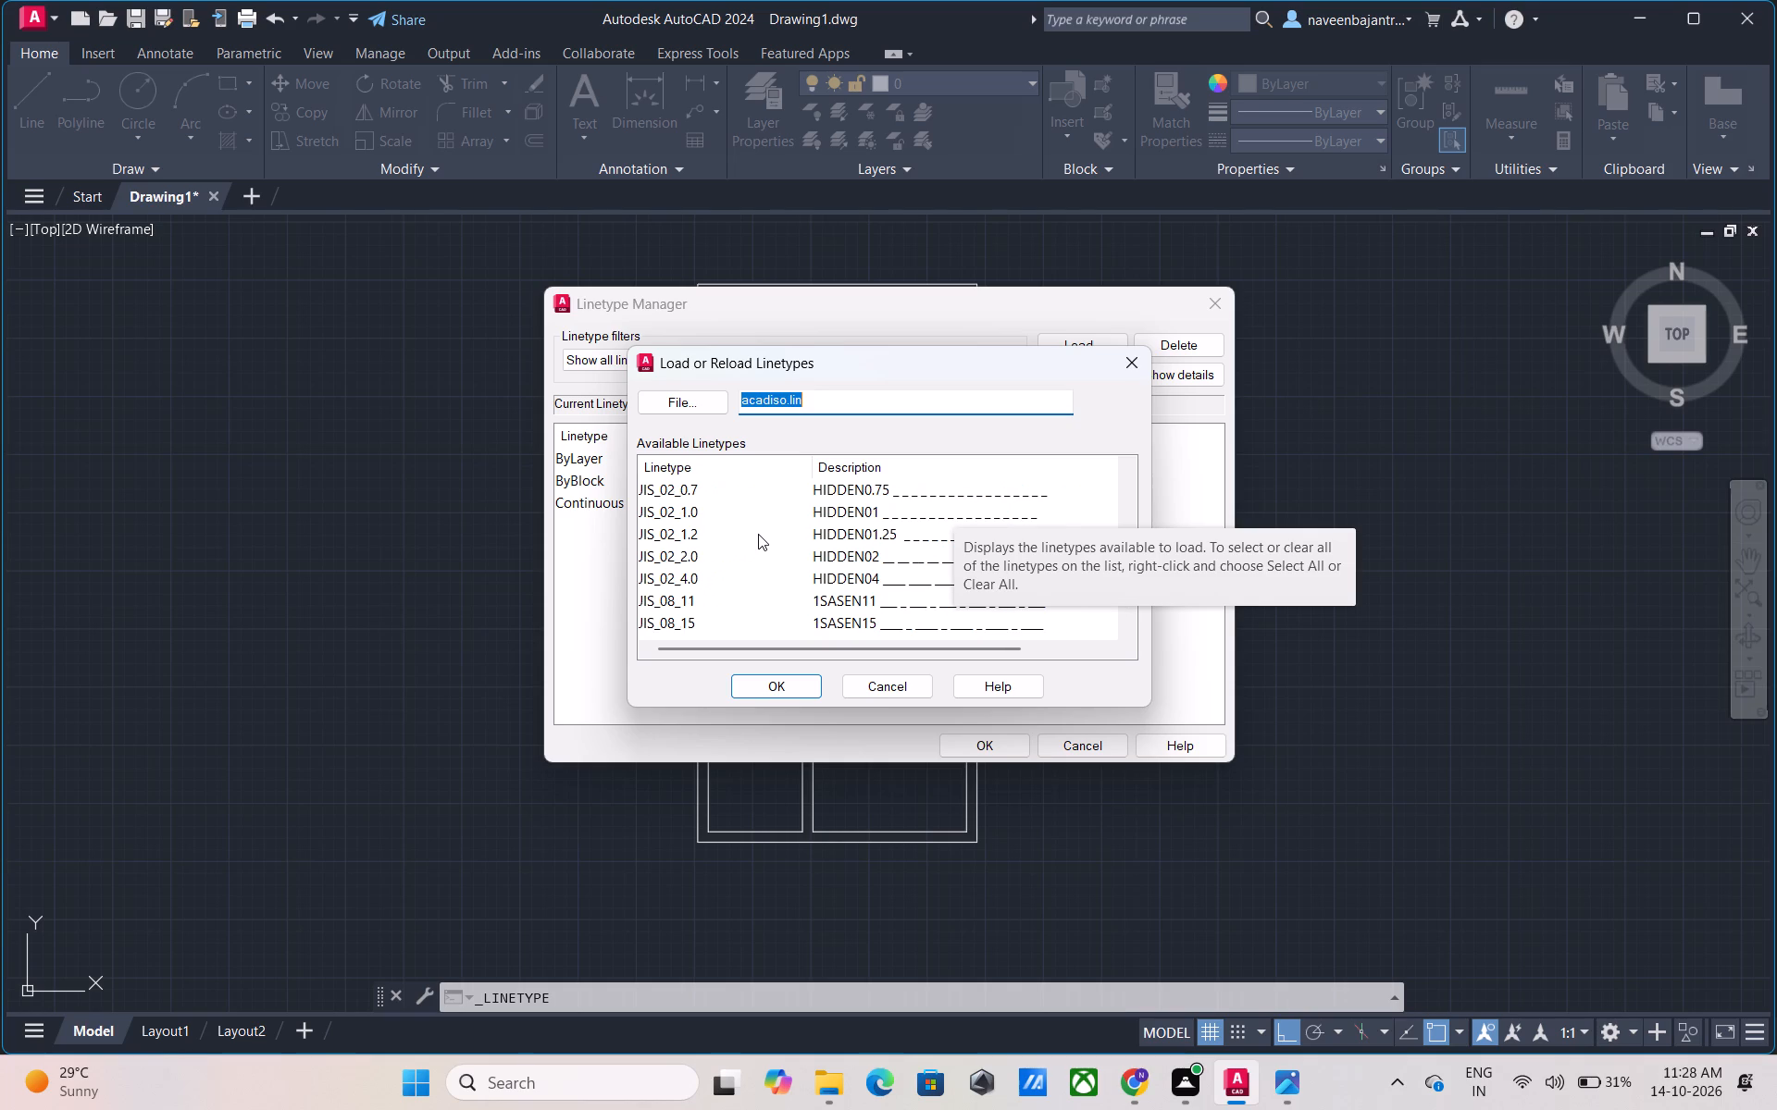
scroll(758, 534, up, 1)
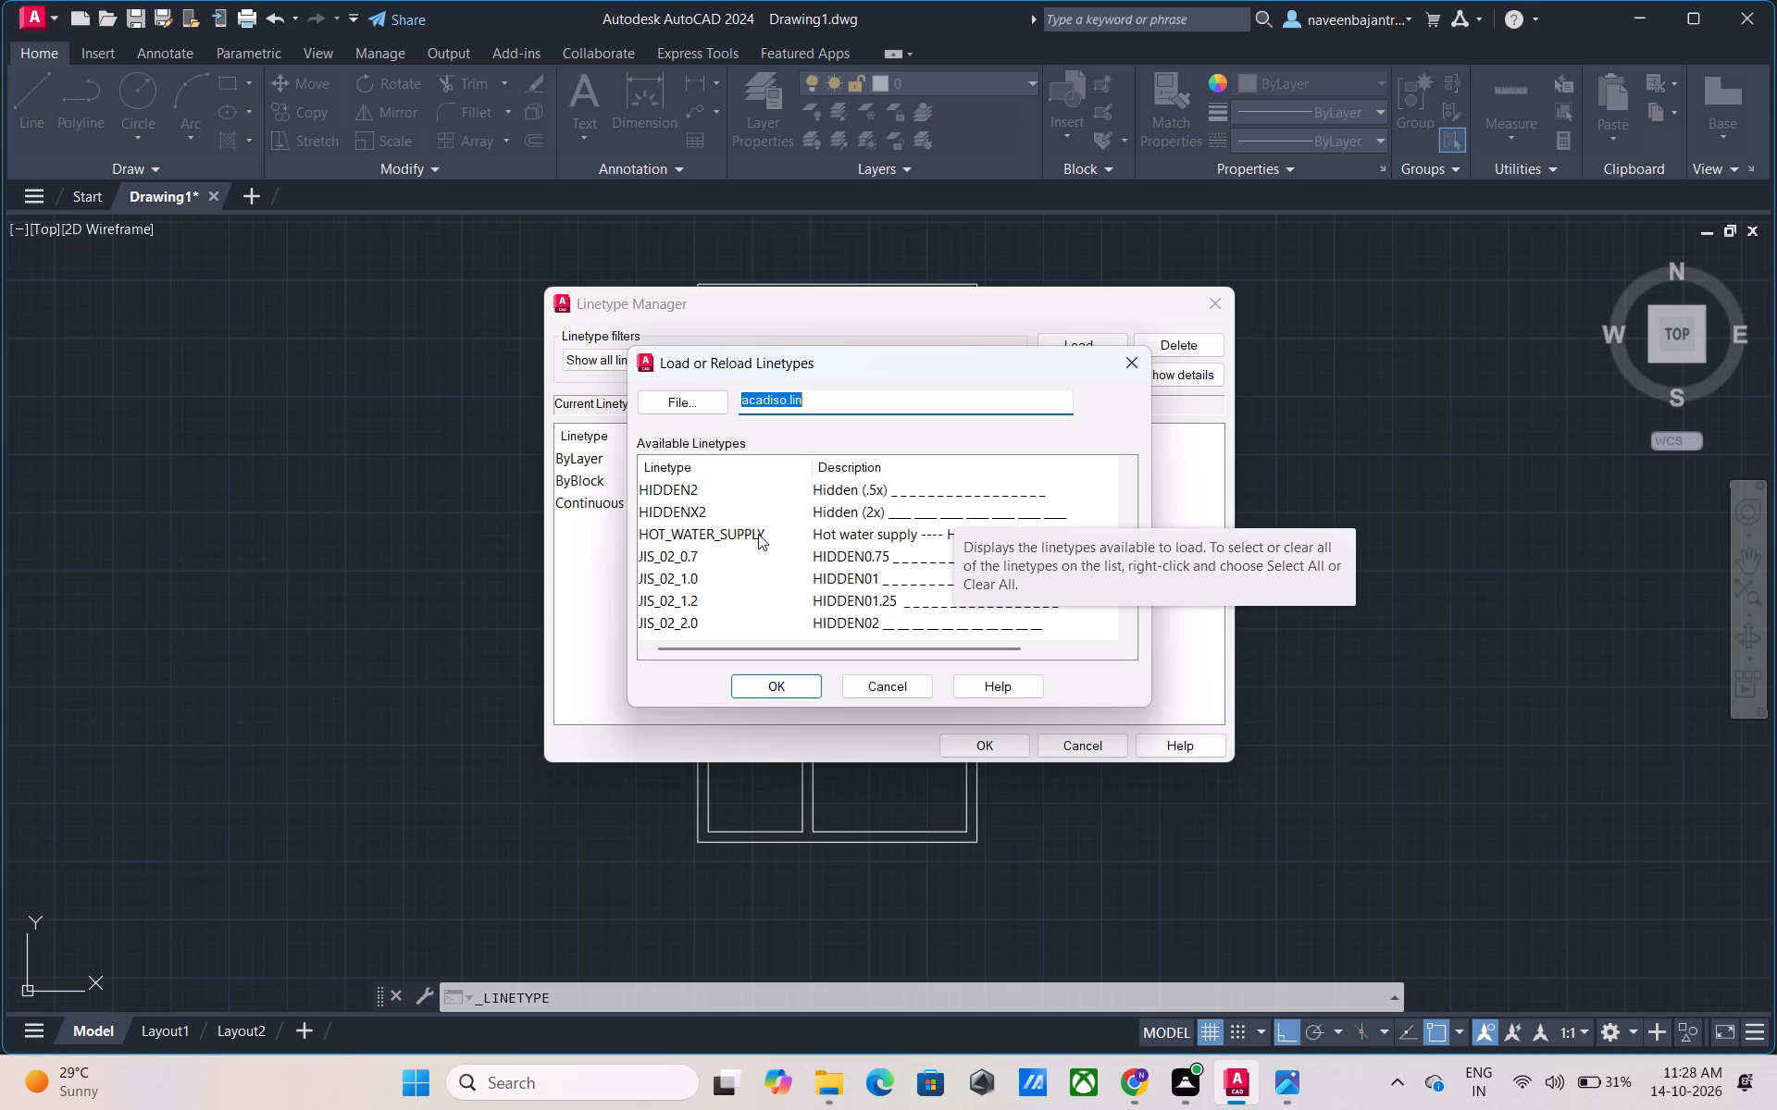
scroll(758, 534, up, 1)
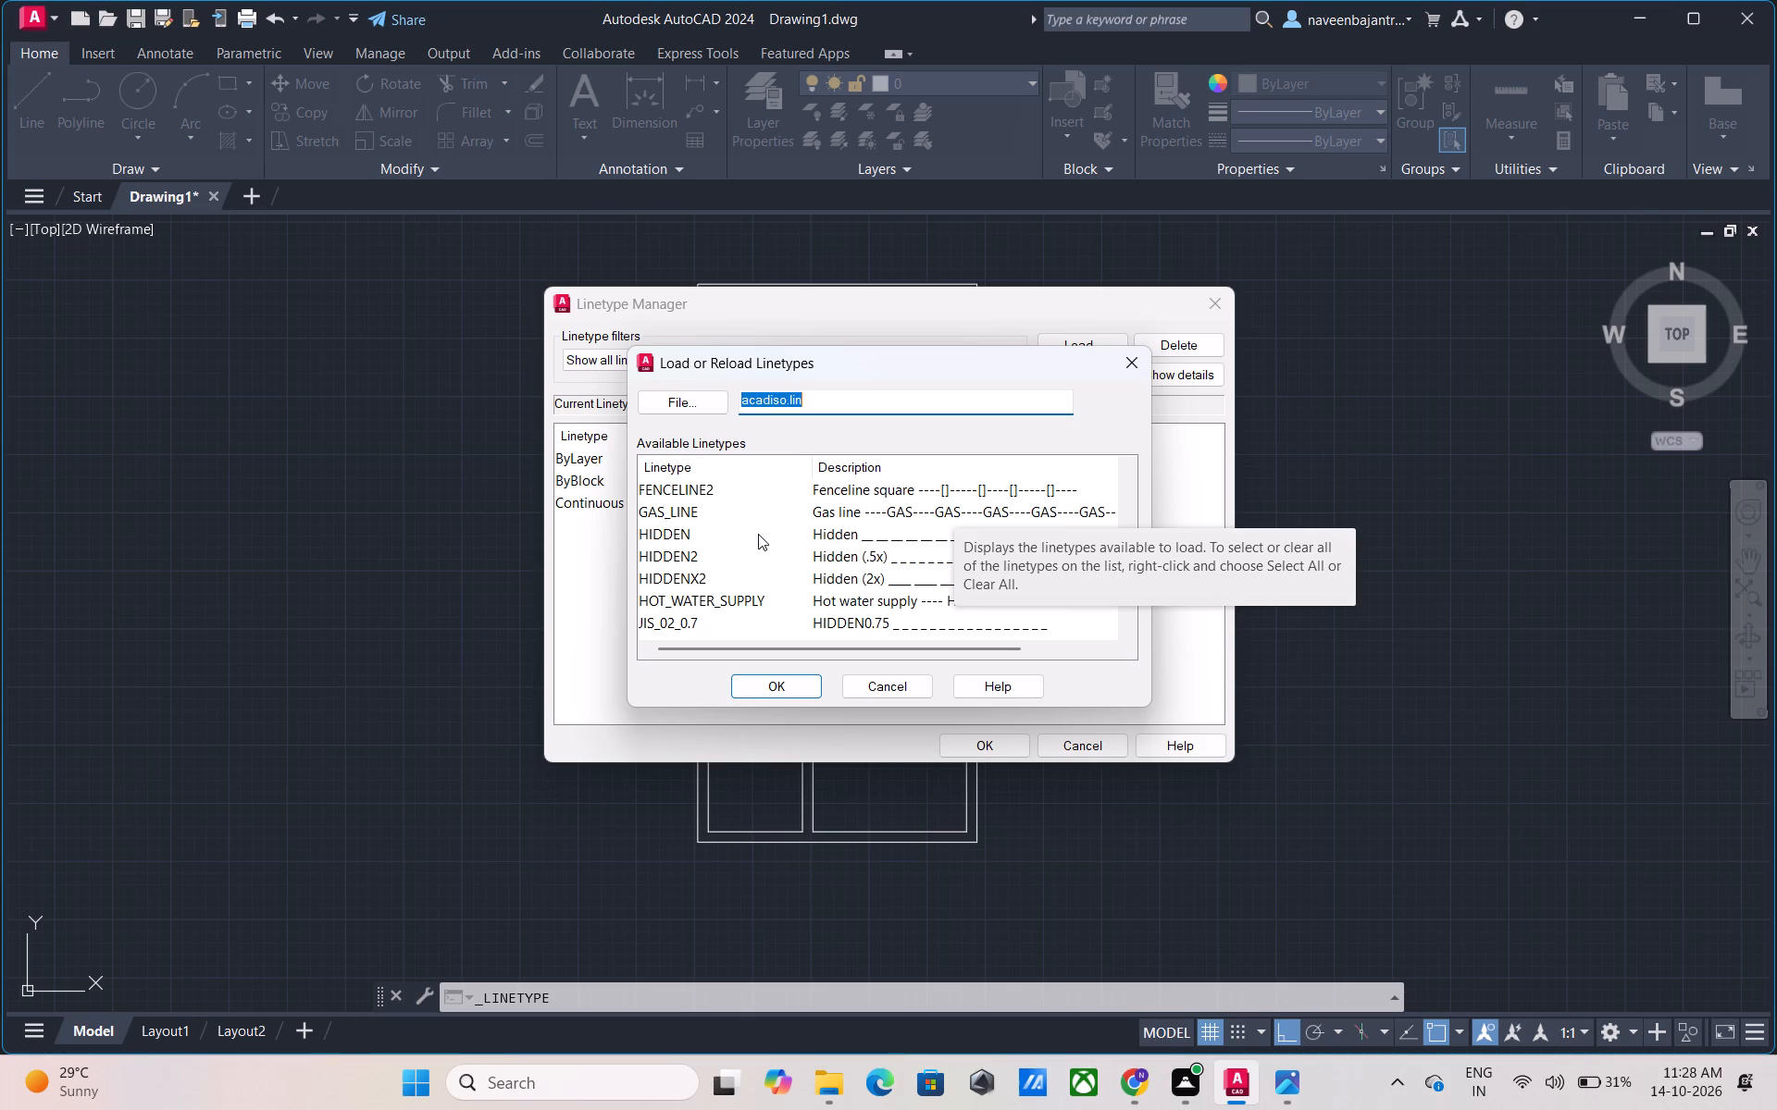
scroll(758, 534, up, 1)
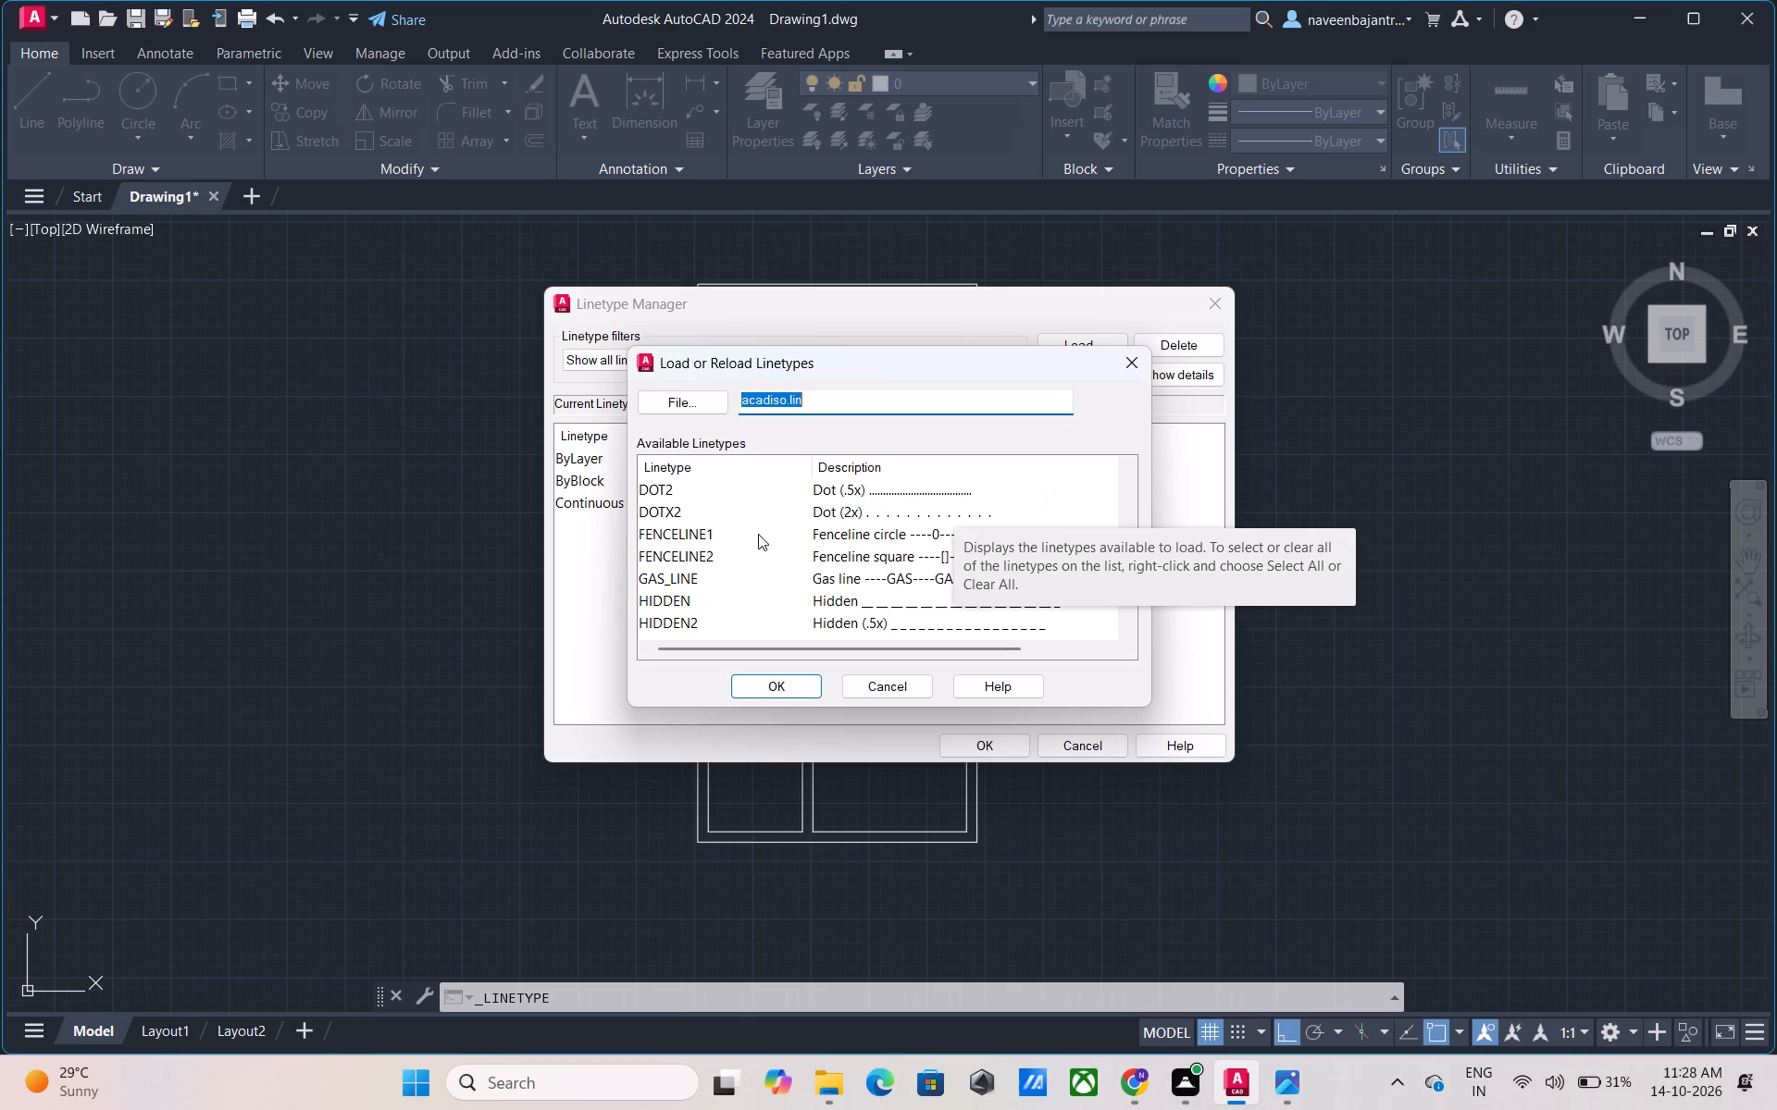
scroll(758, 534, up, 1)
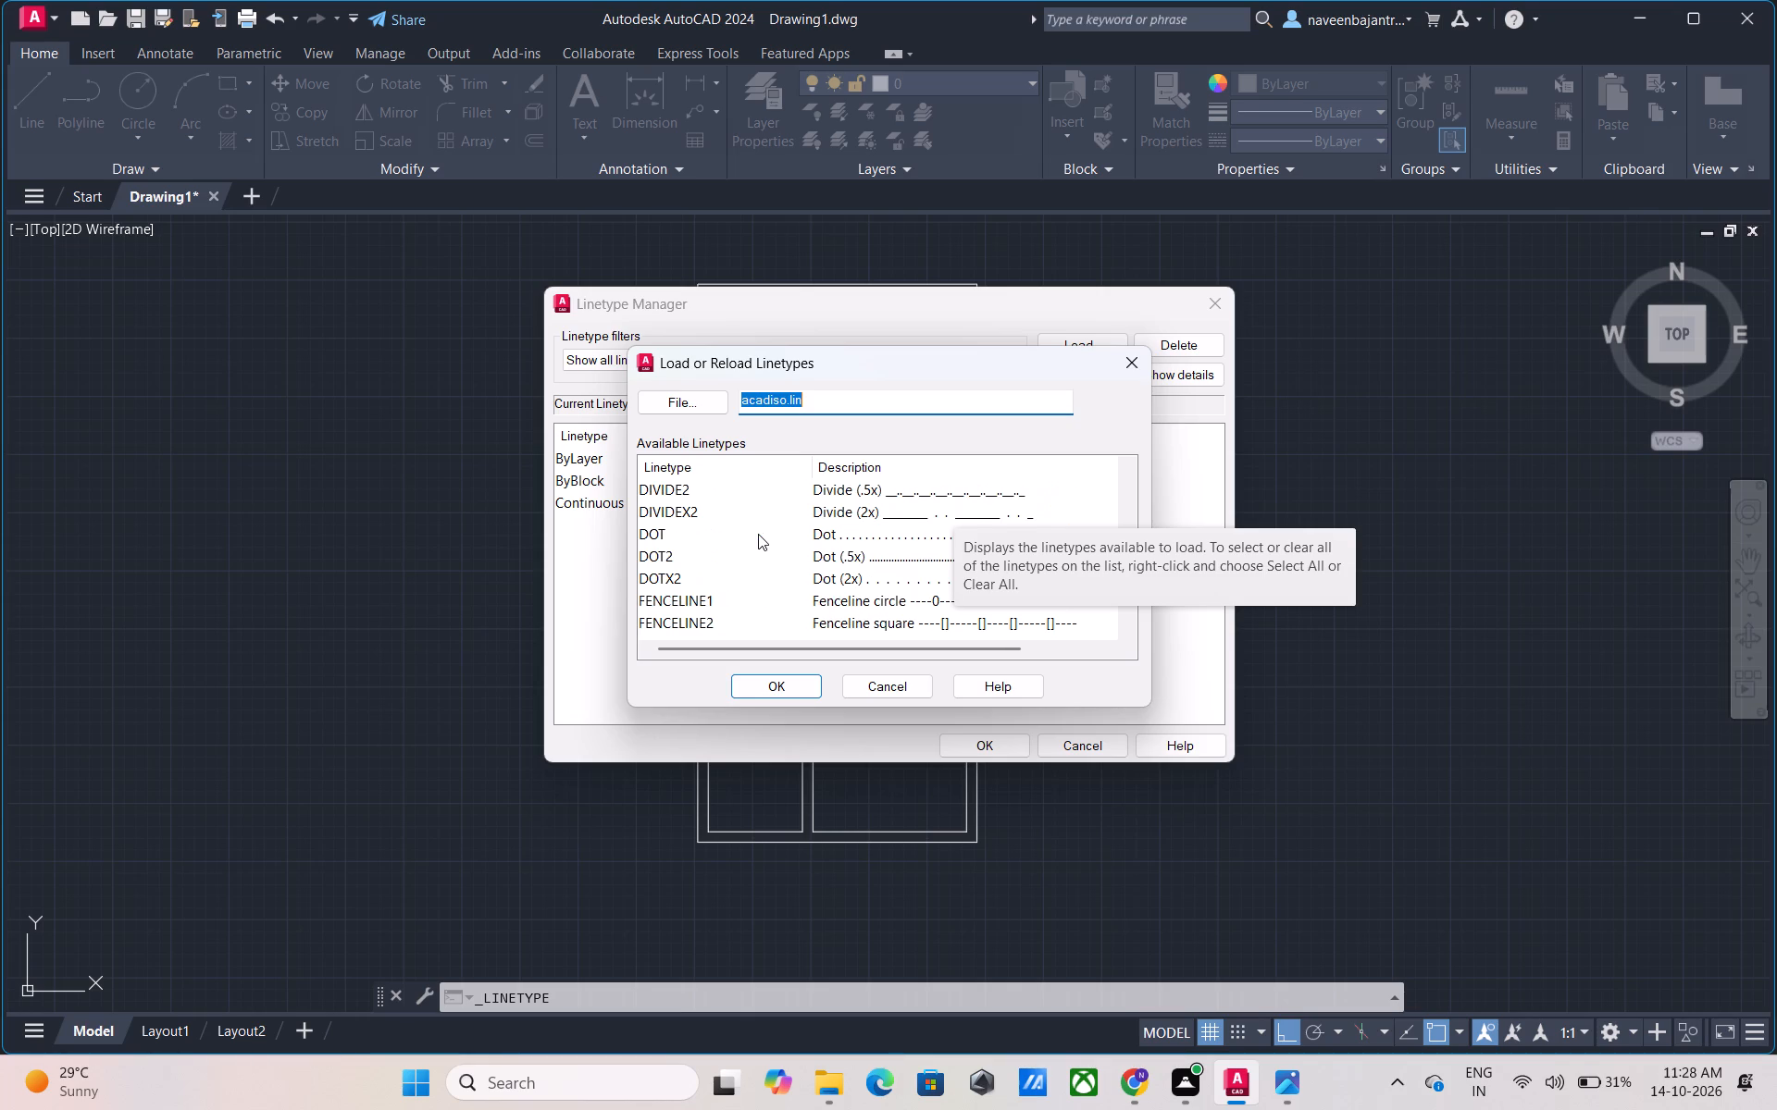
scroll(758, 534, up, 2)
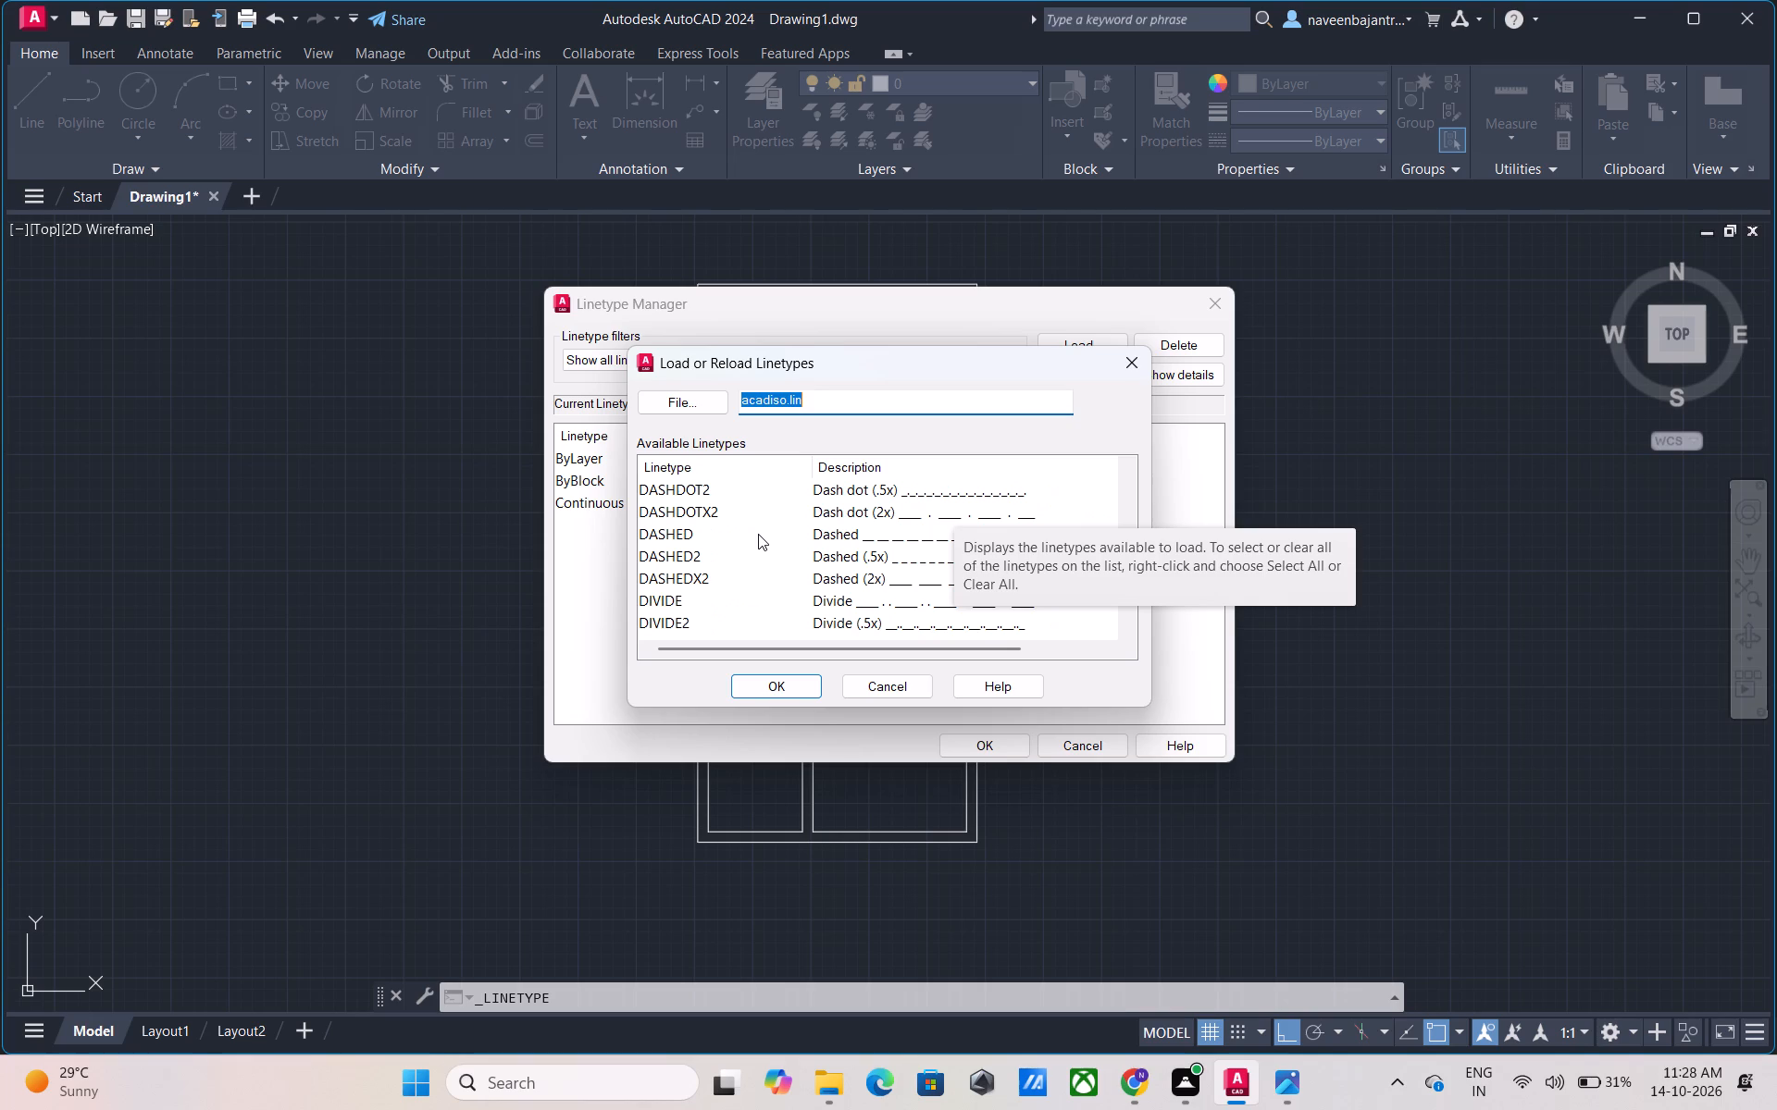
scroll(758, 534, up, 1)
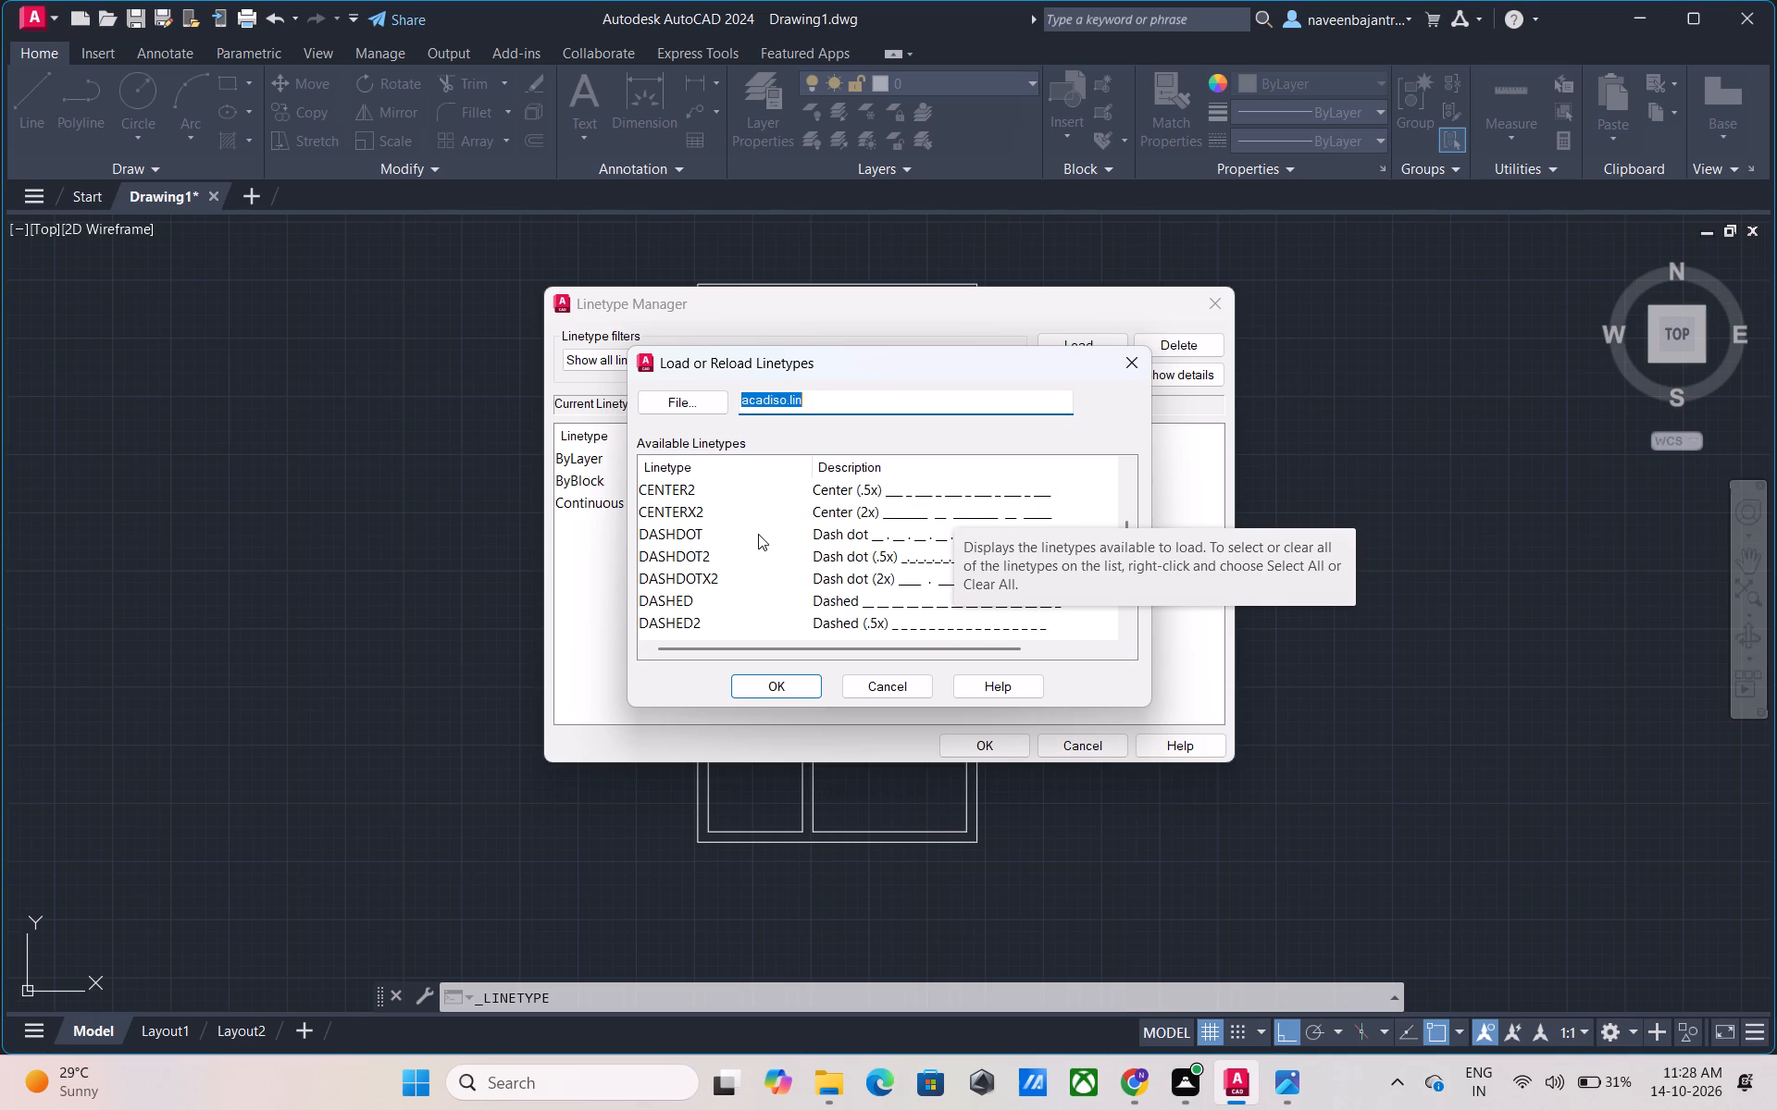
scroll(758, 534, up, 1)
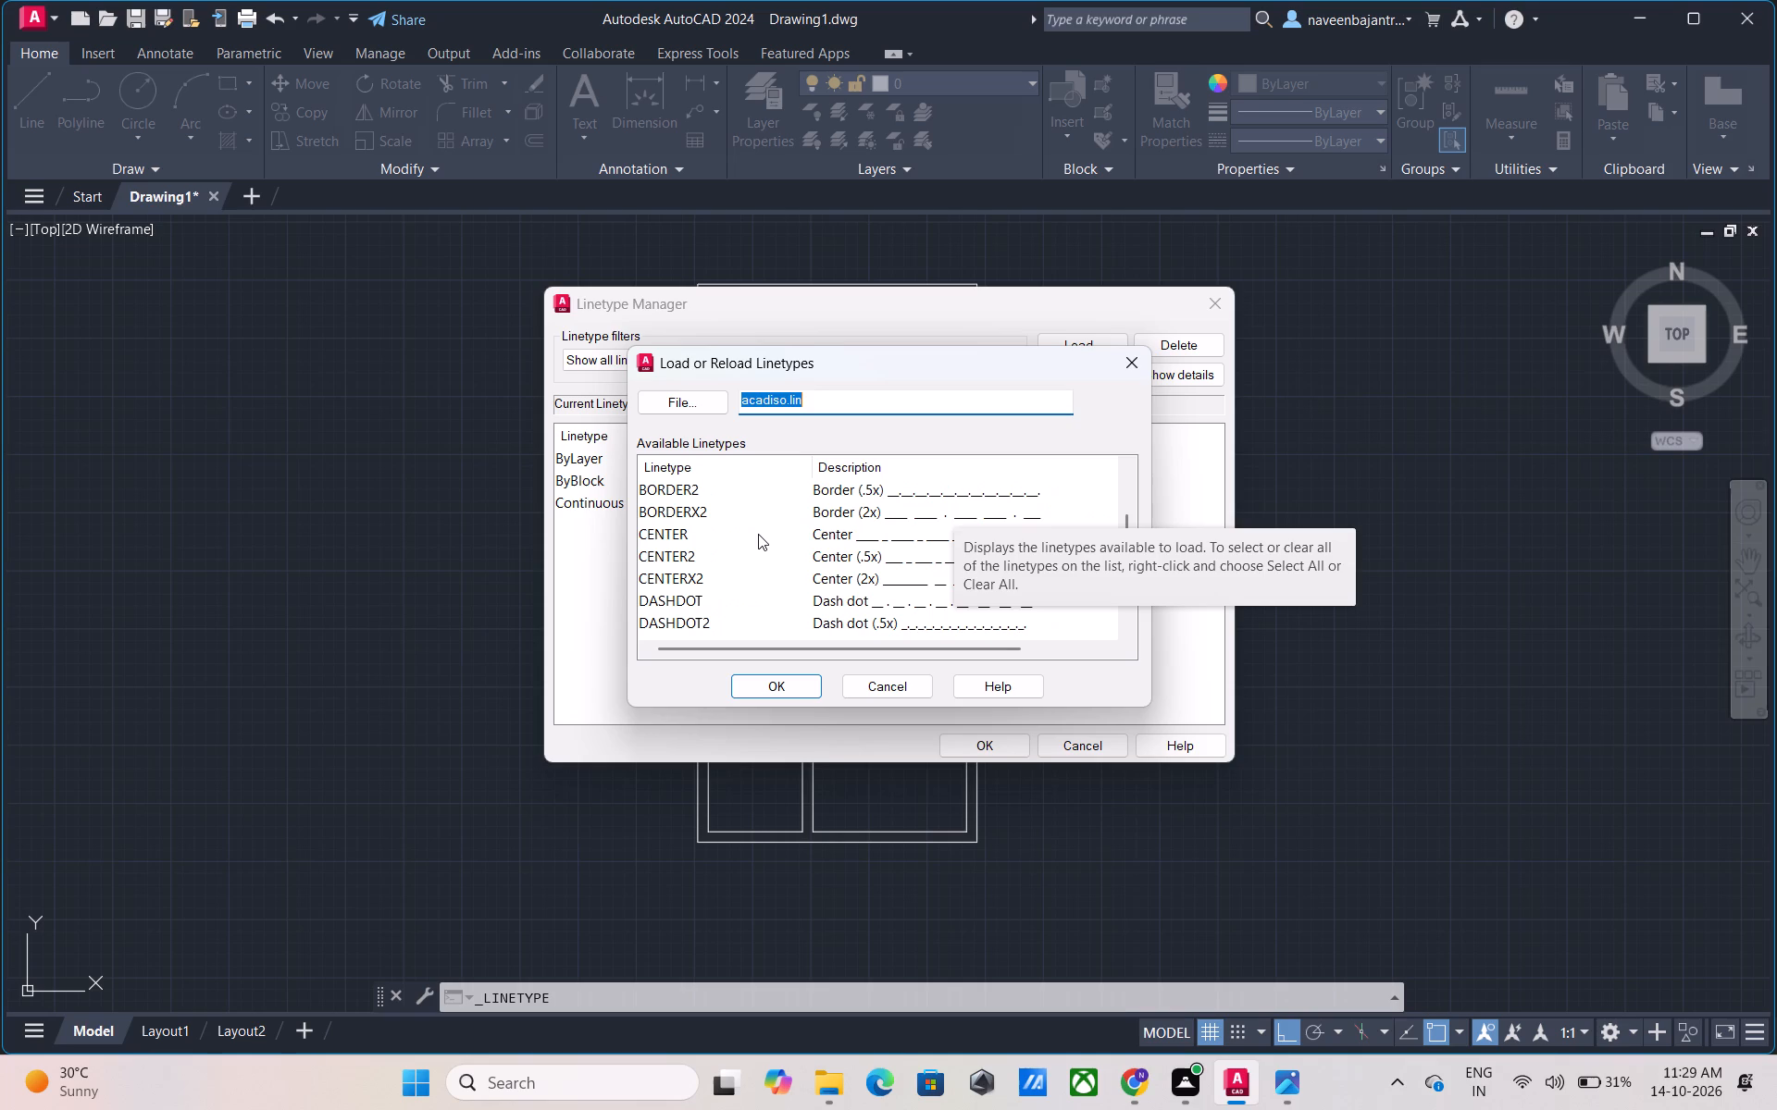
scroll(758, 534, up, 1)
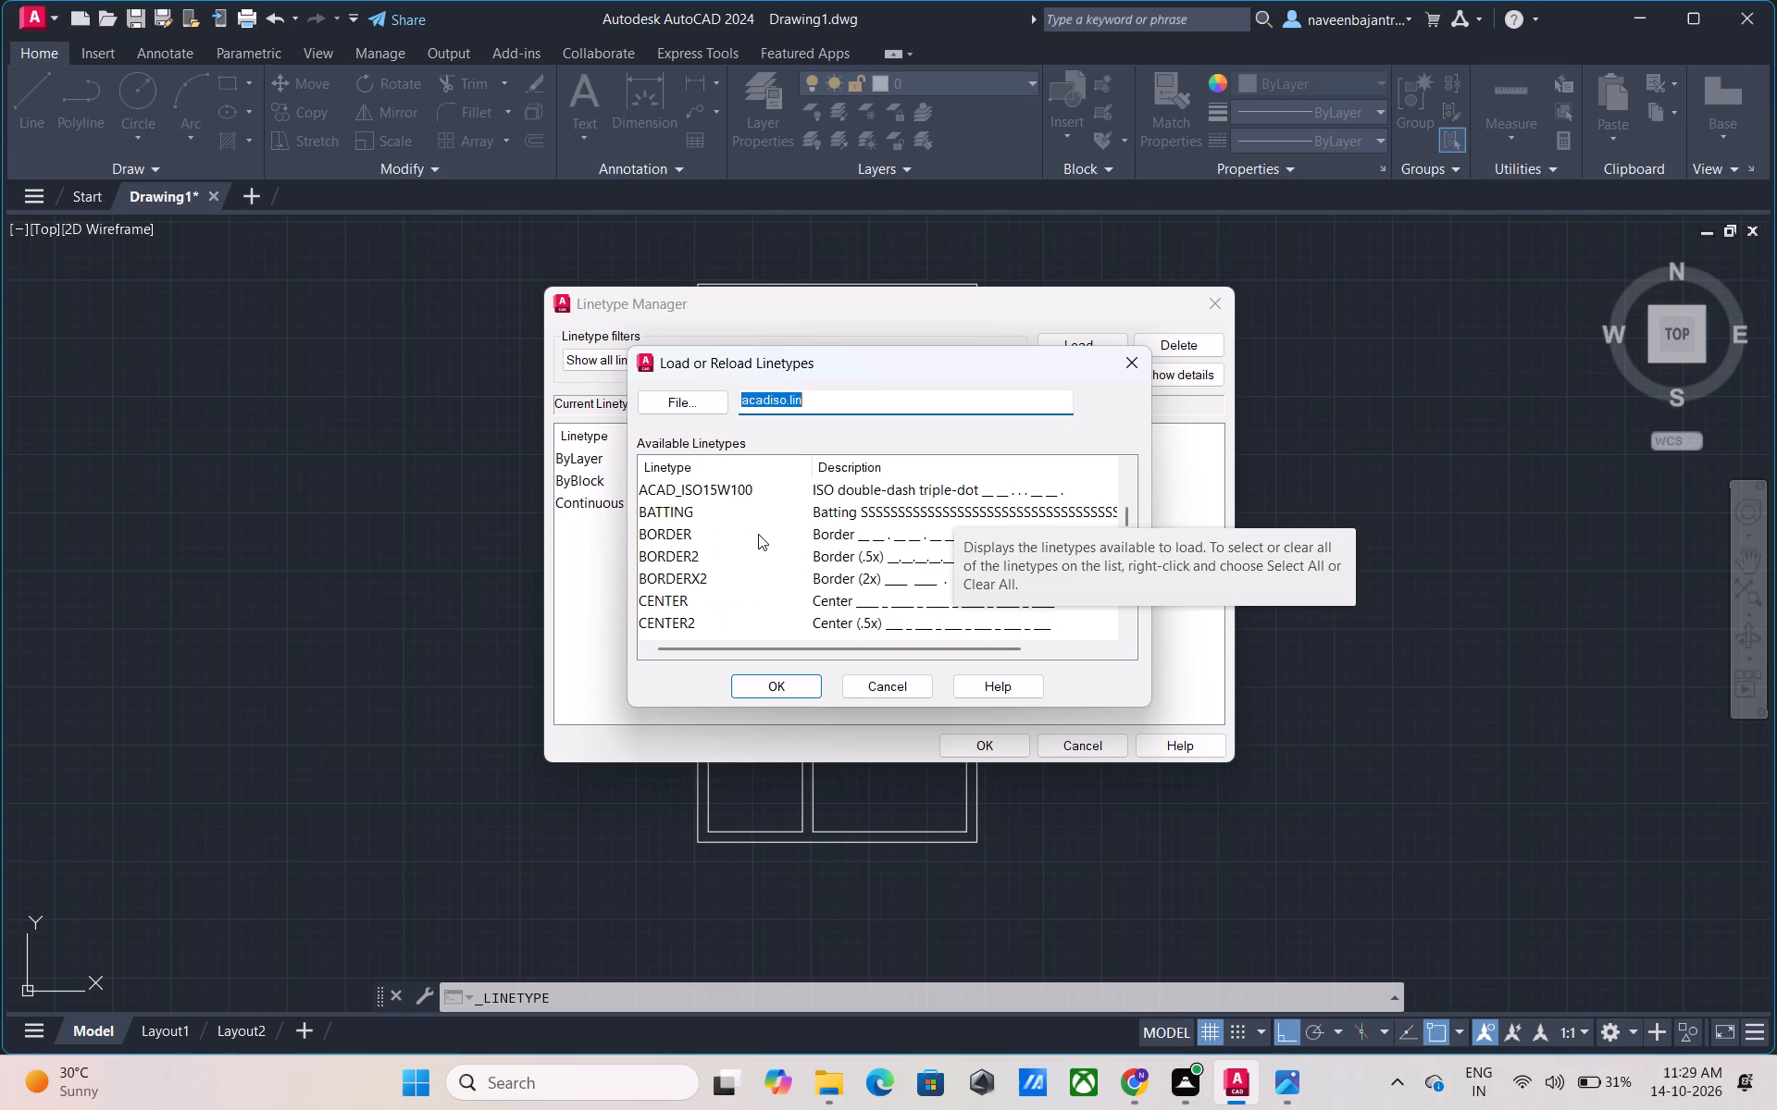
scroll(758, 534, up, 1)
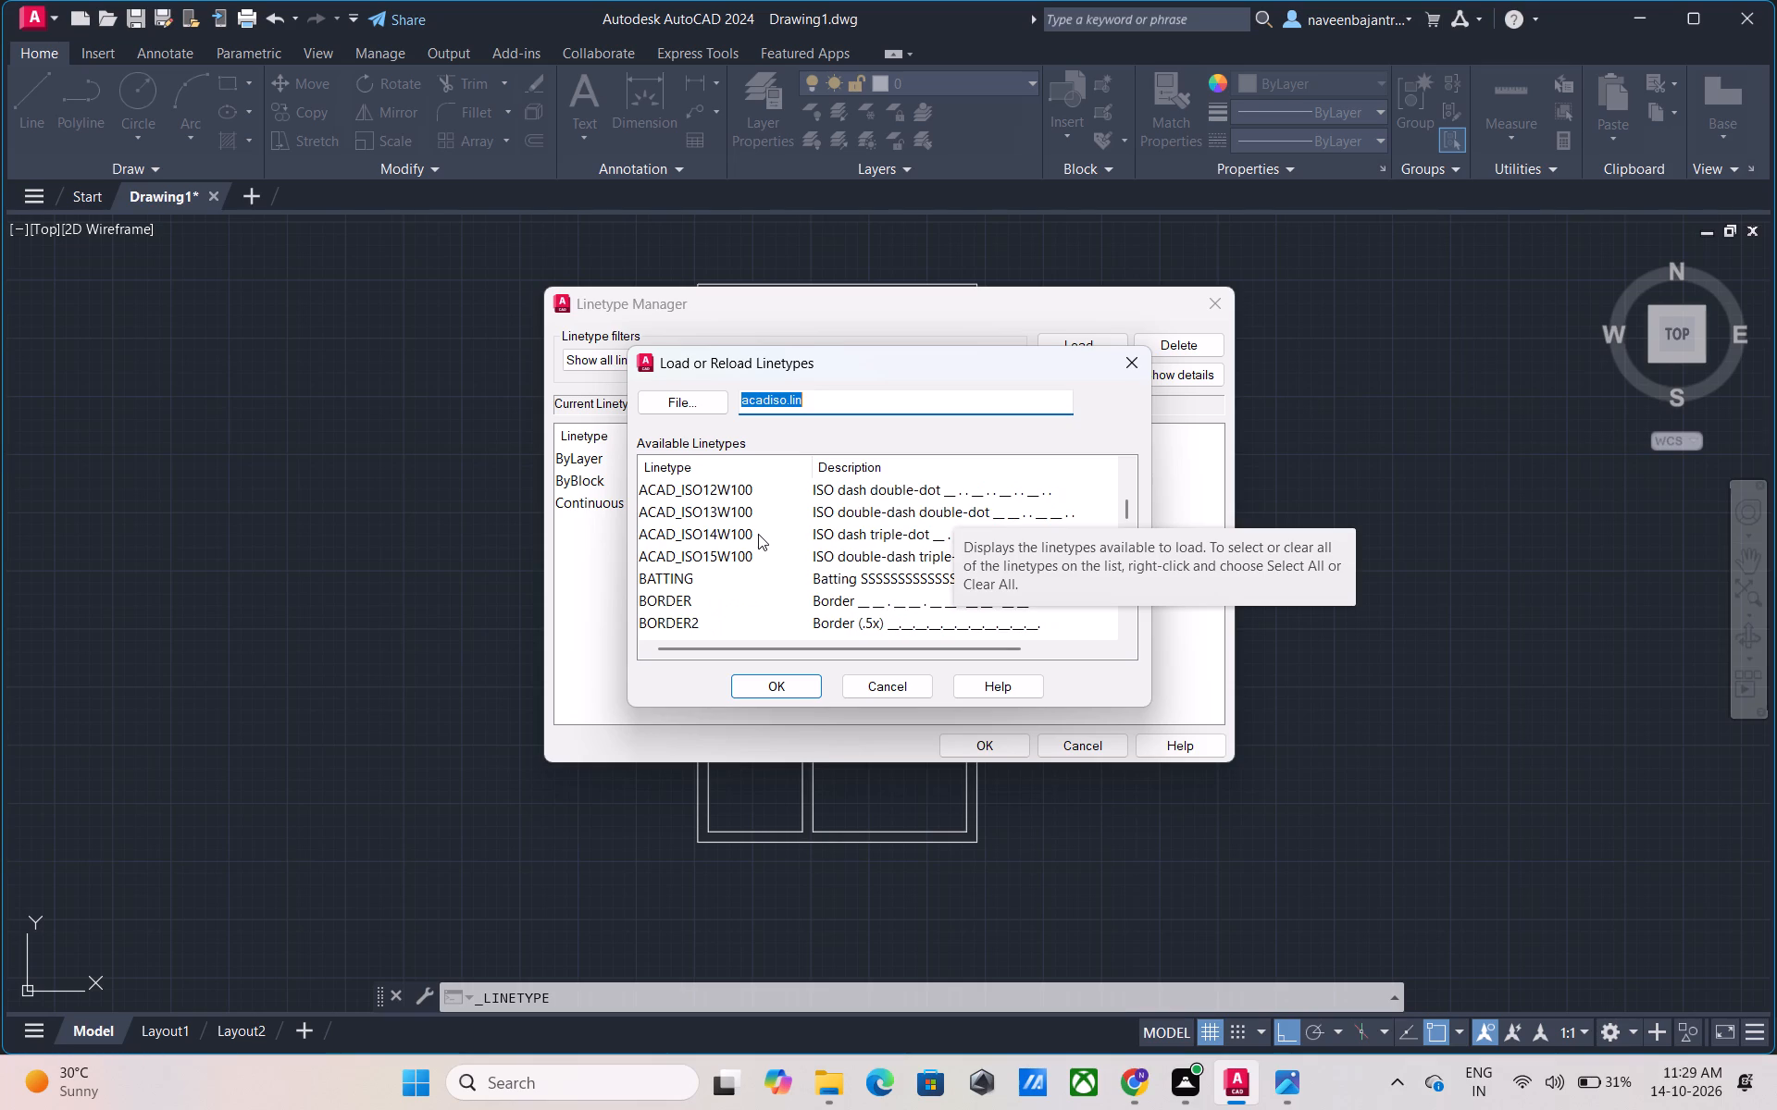
scroll(758, 534, up, 1)
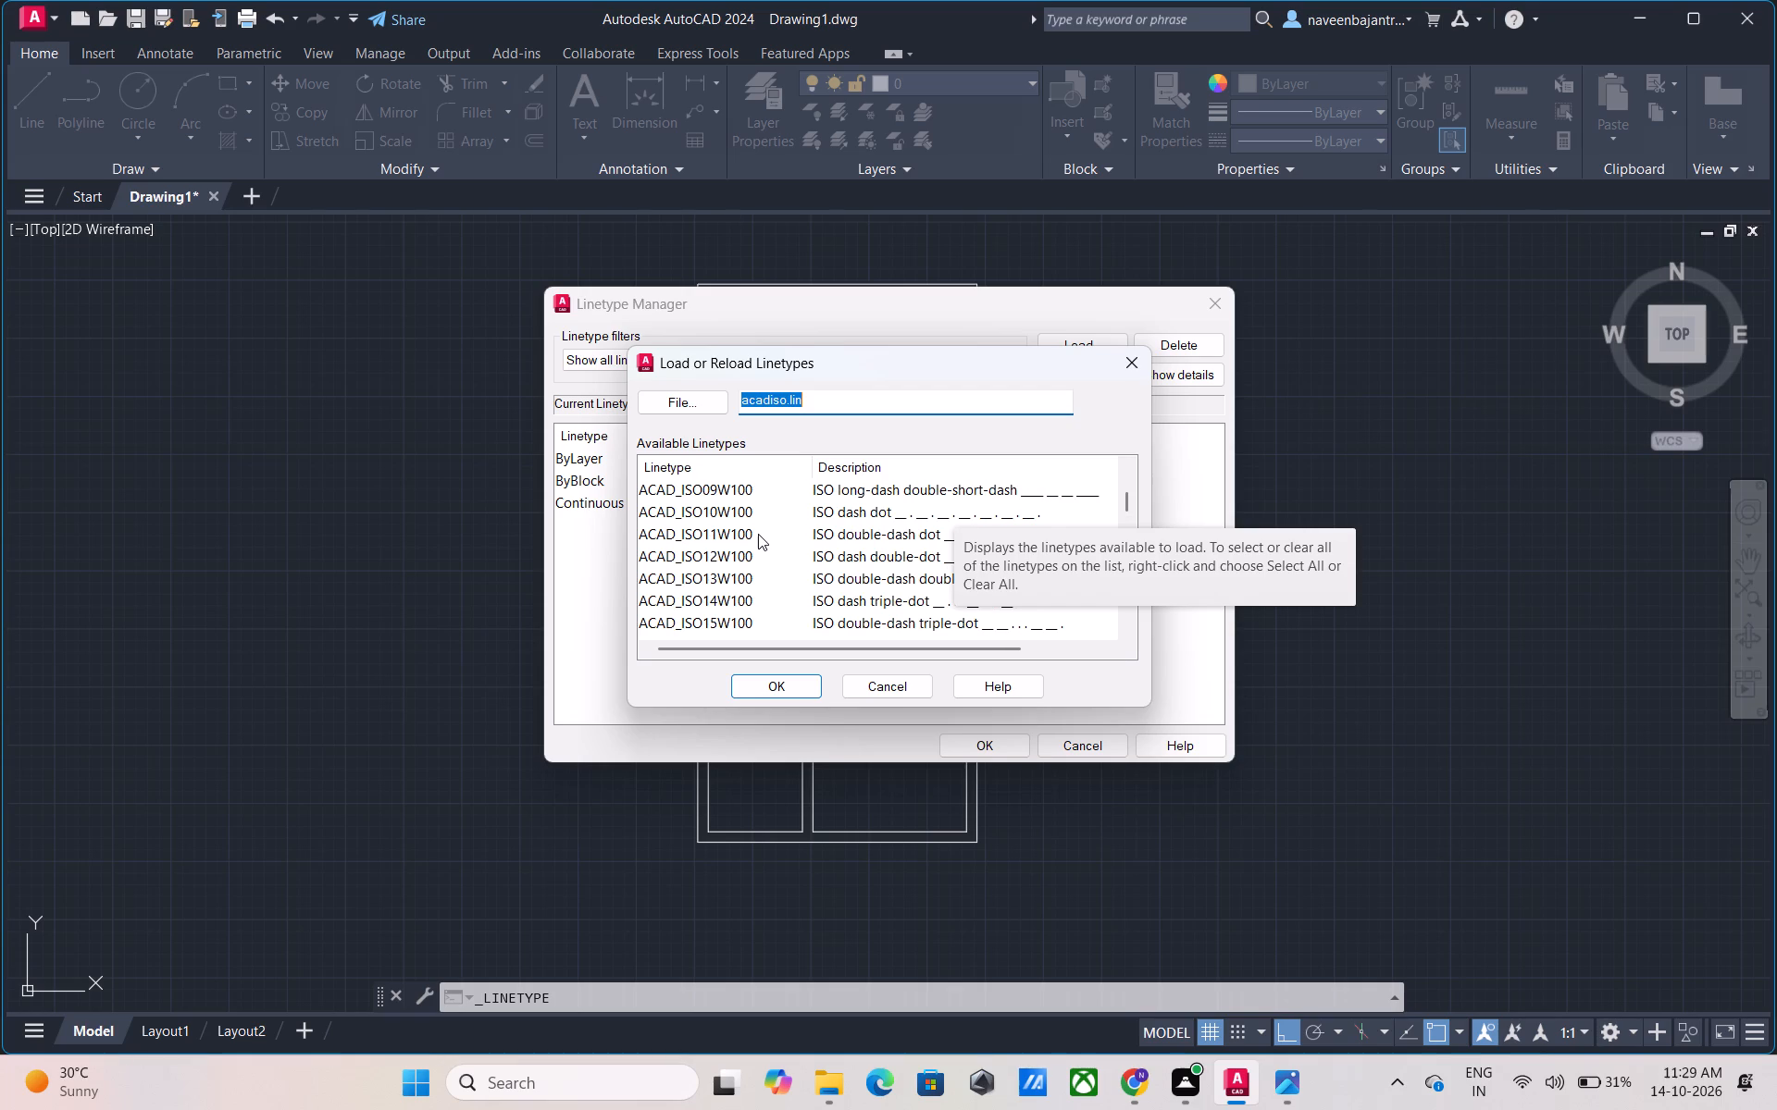
scroll(758, 534, up, 1)
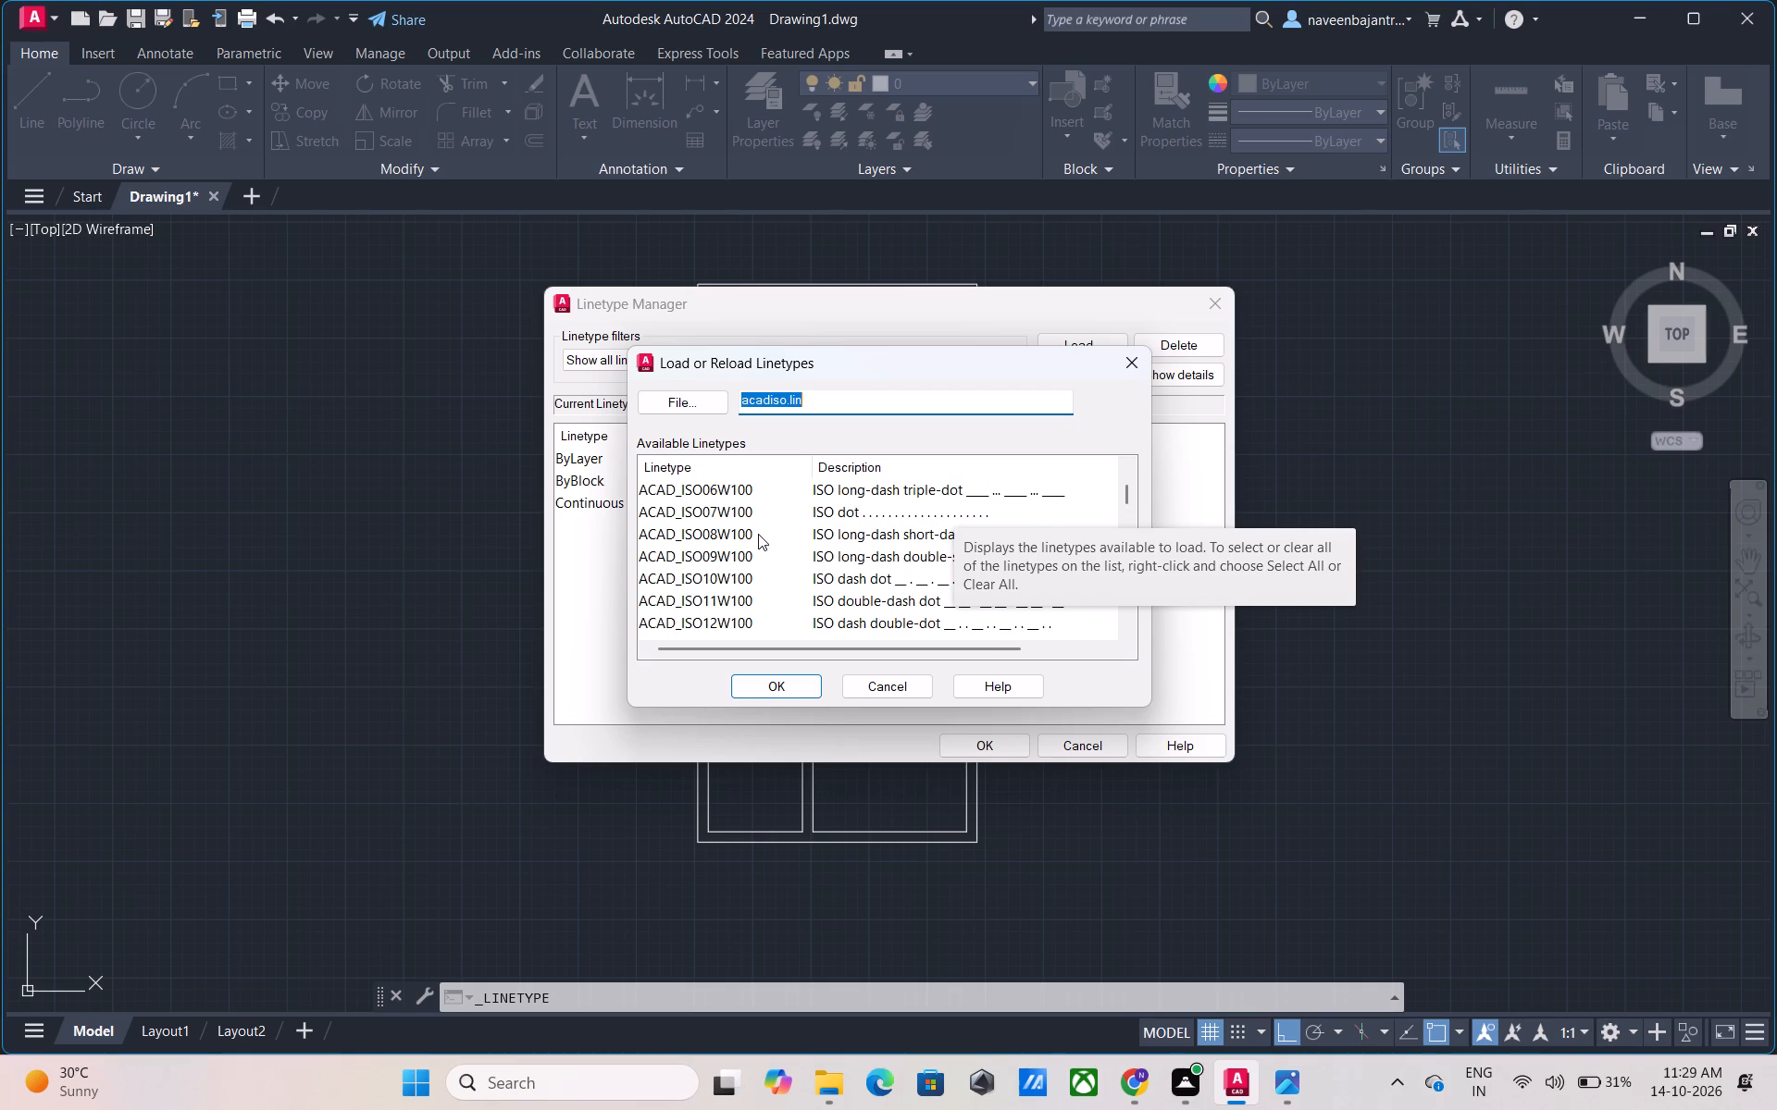
Review the acadiso.lin linetypes again from the ISO patterns through to ZIGZAG, and close the Linetype Manager without loading any.
scroll(758, 534, up, 1)
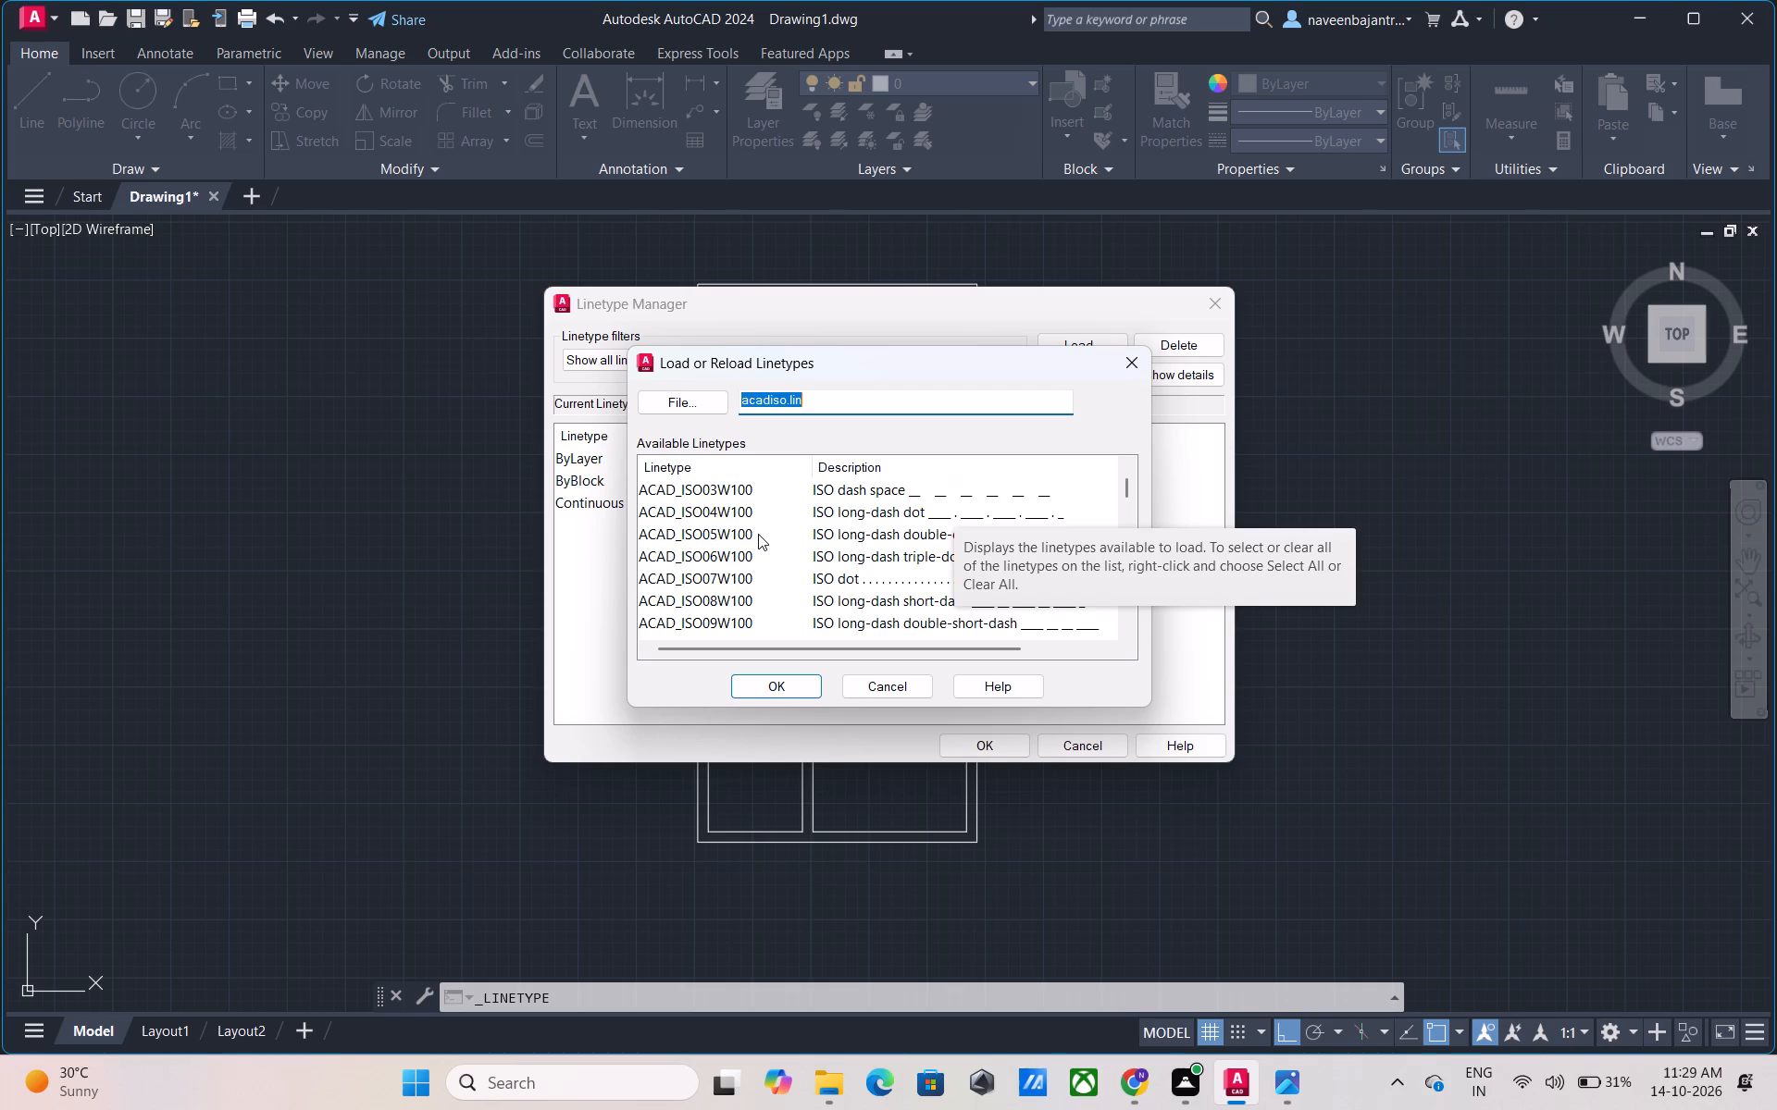
scroll(758, 534, up, 2)
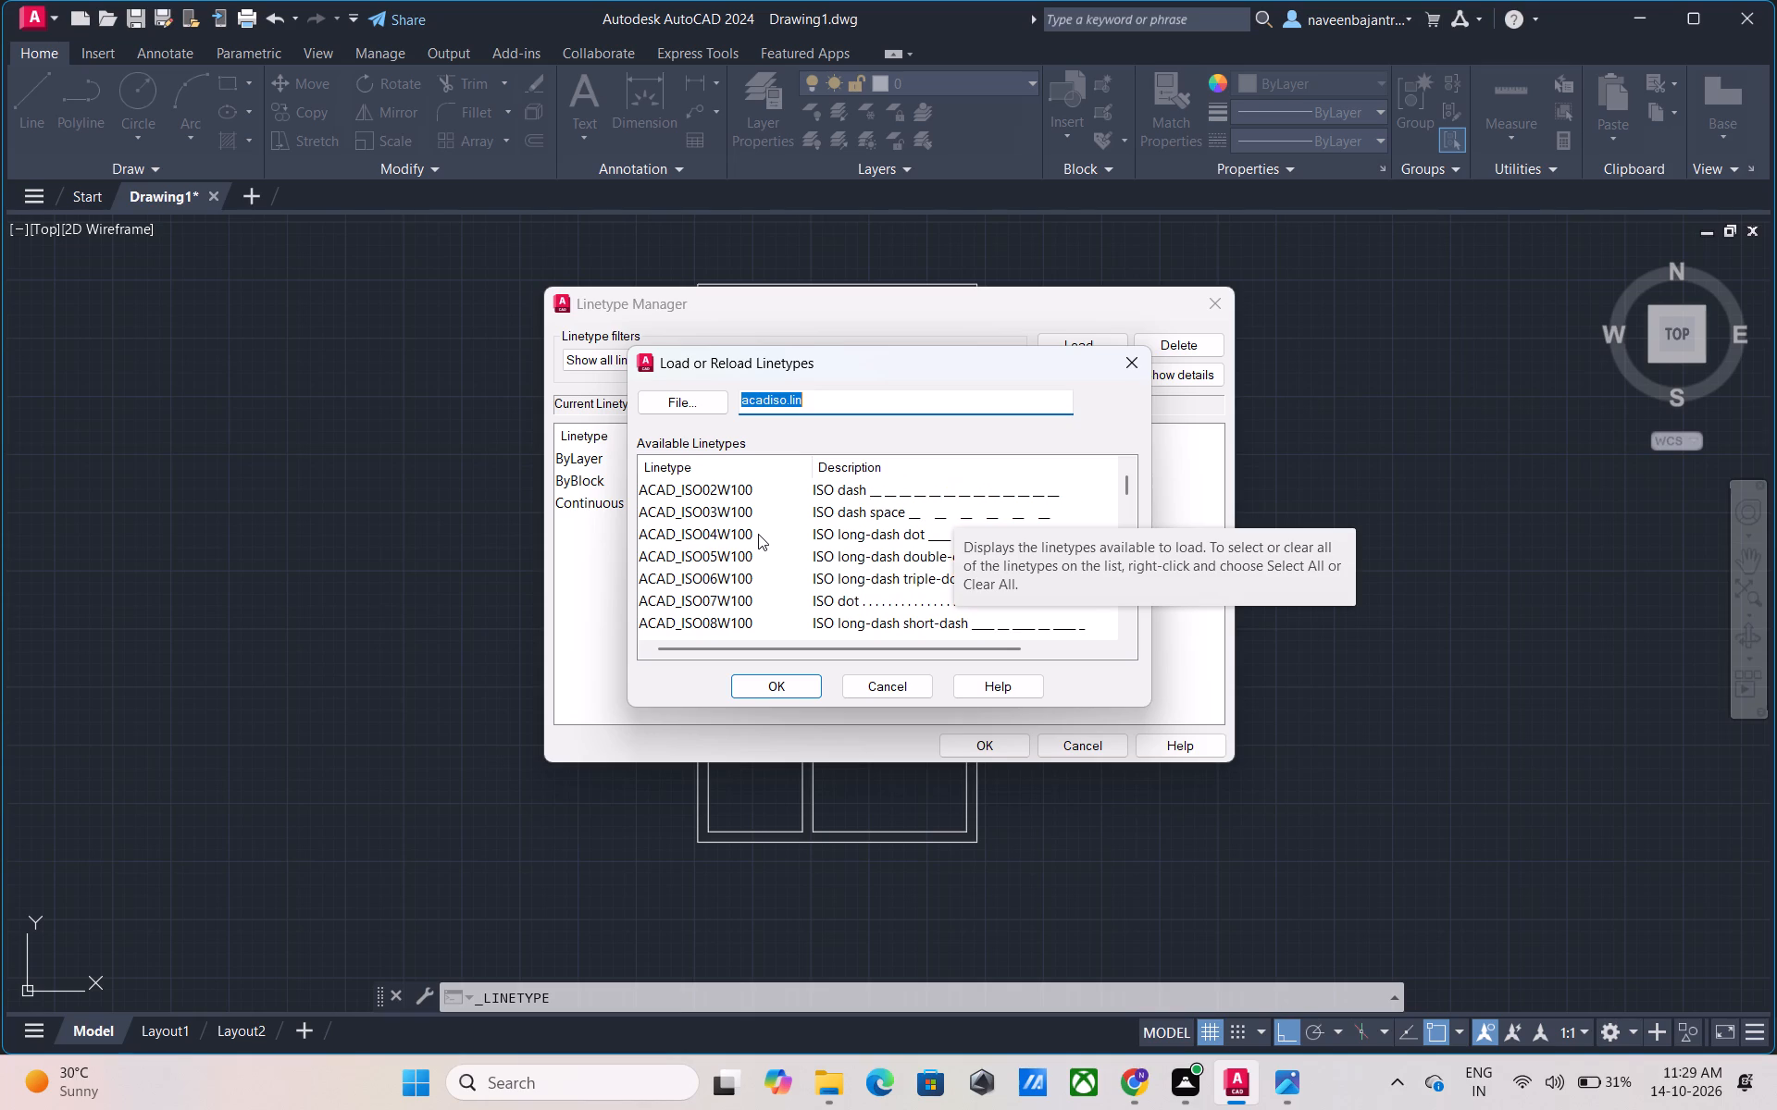
scroll(758, 534, up, 3)
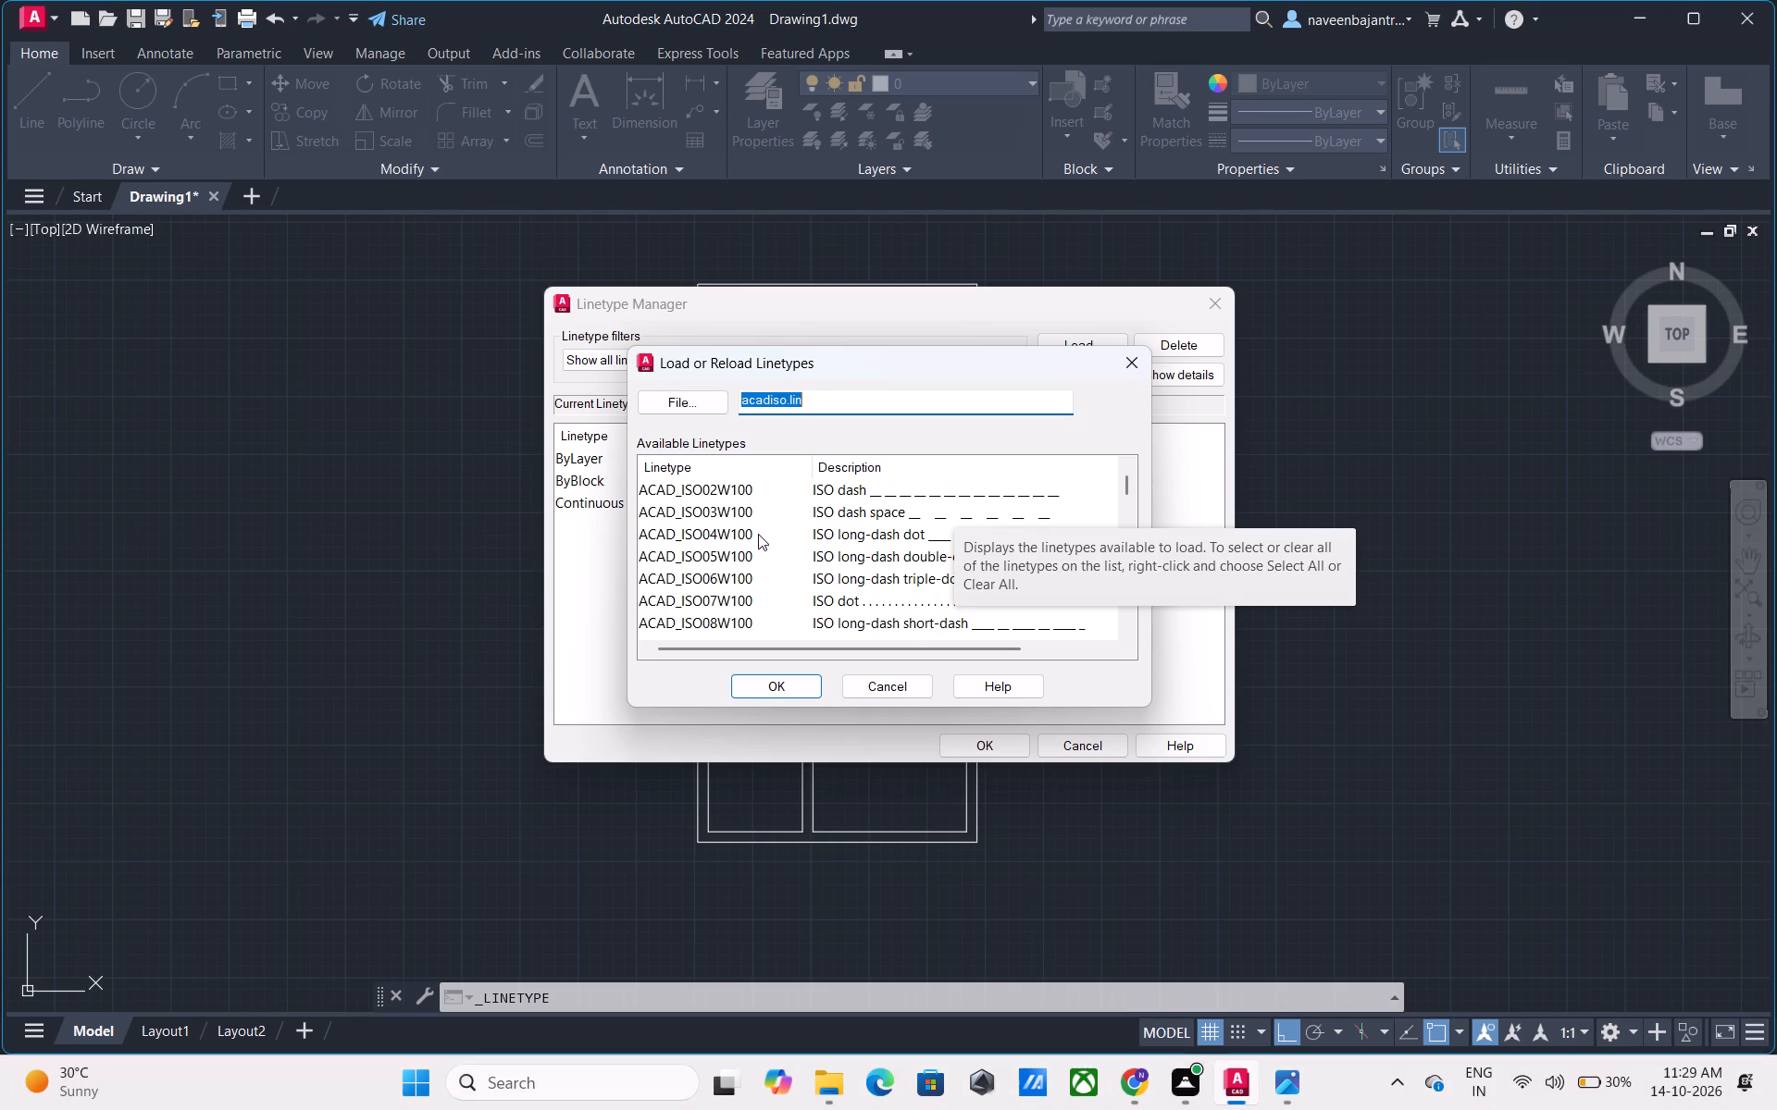
scroll(758, 534, up, 1)
scroll(758, 534, down, 1)
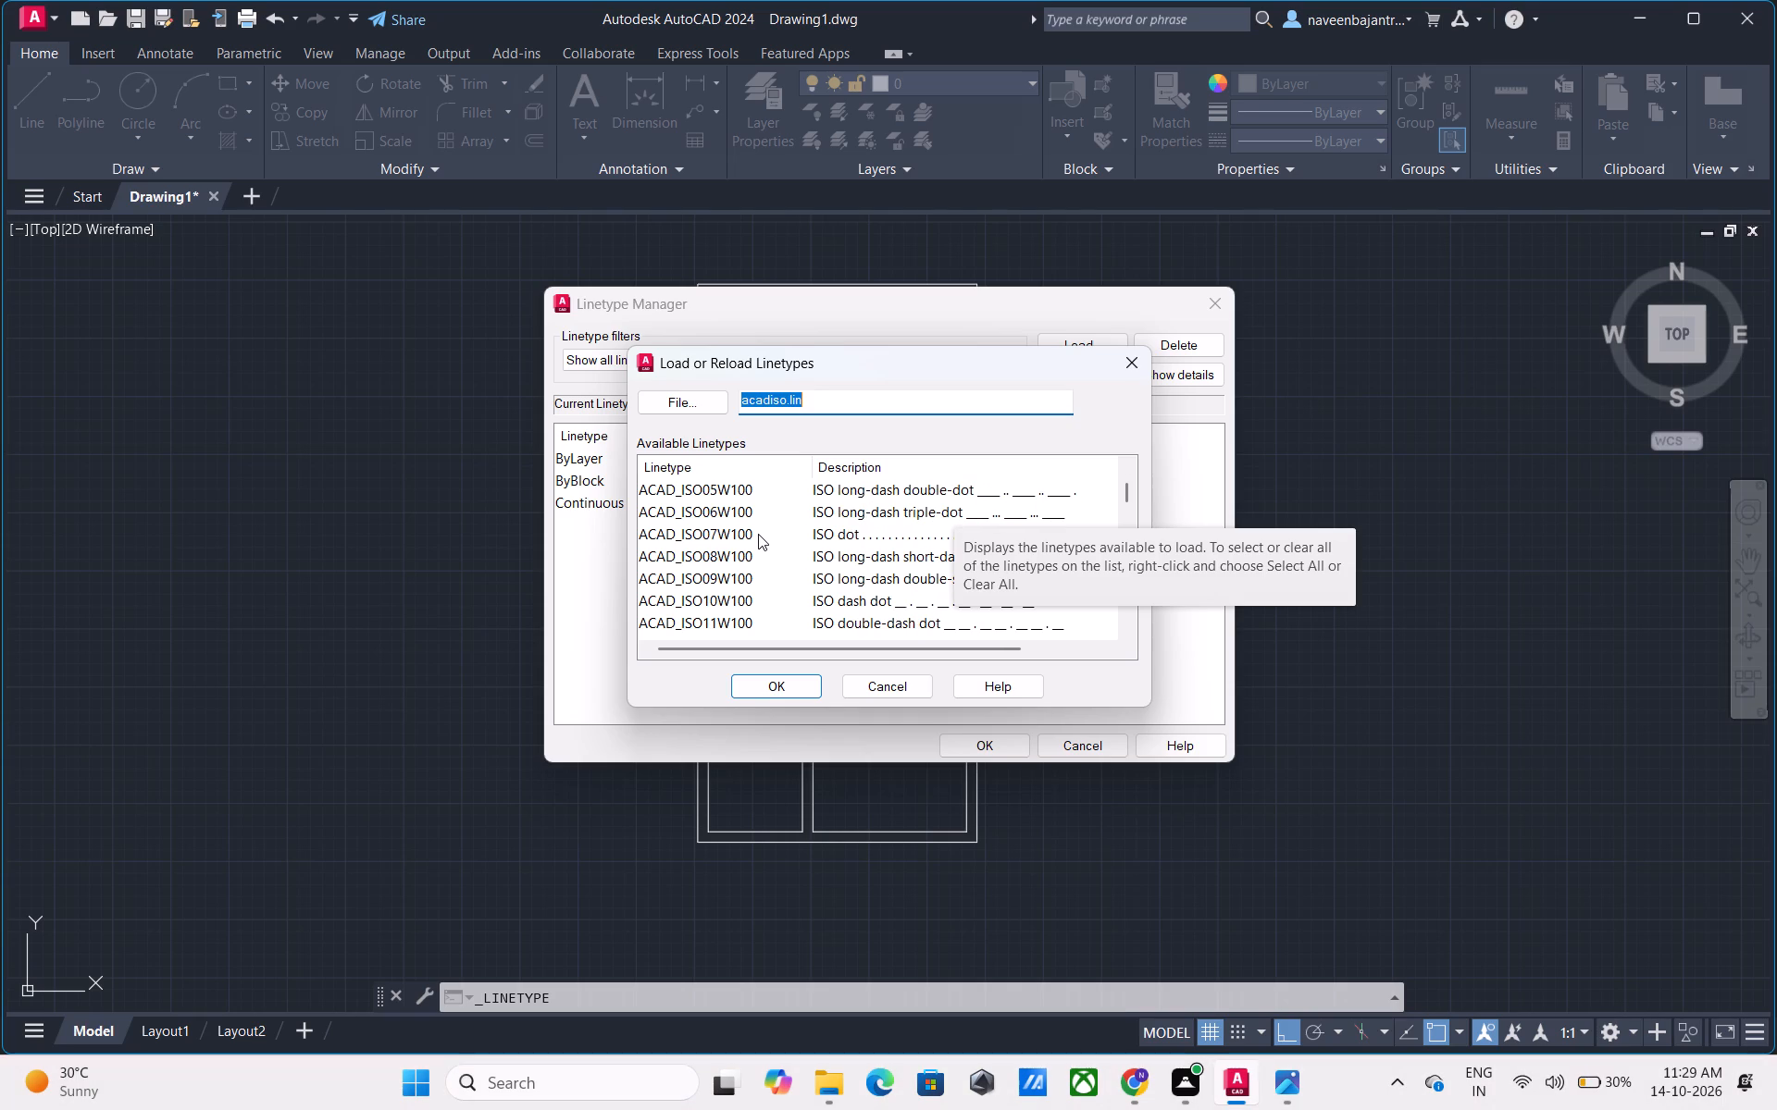
scroll(758, 534, down, 1)
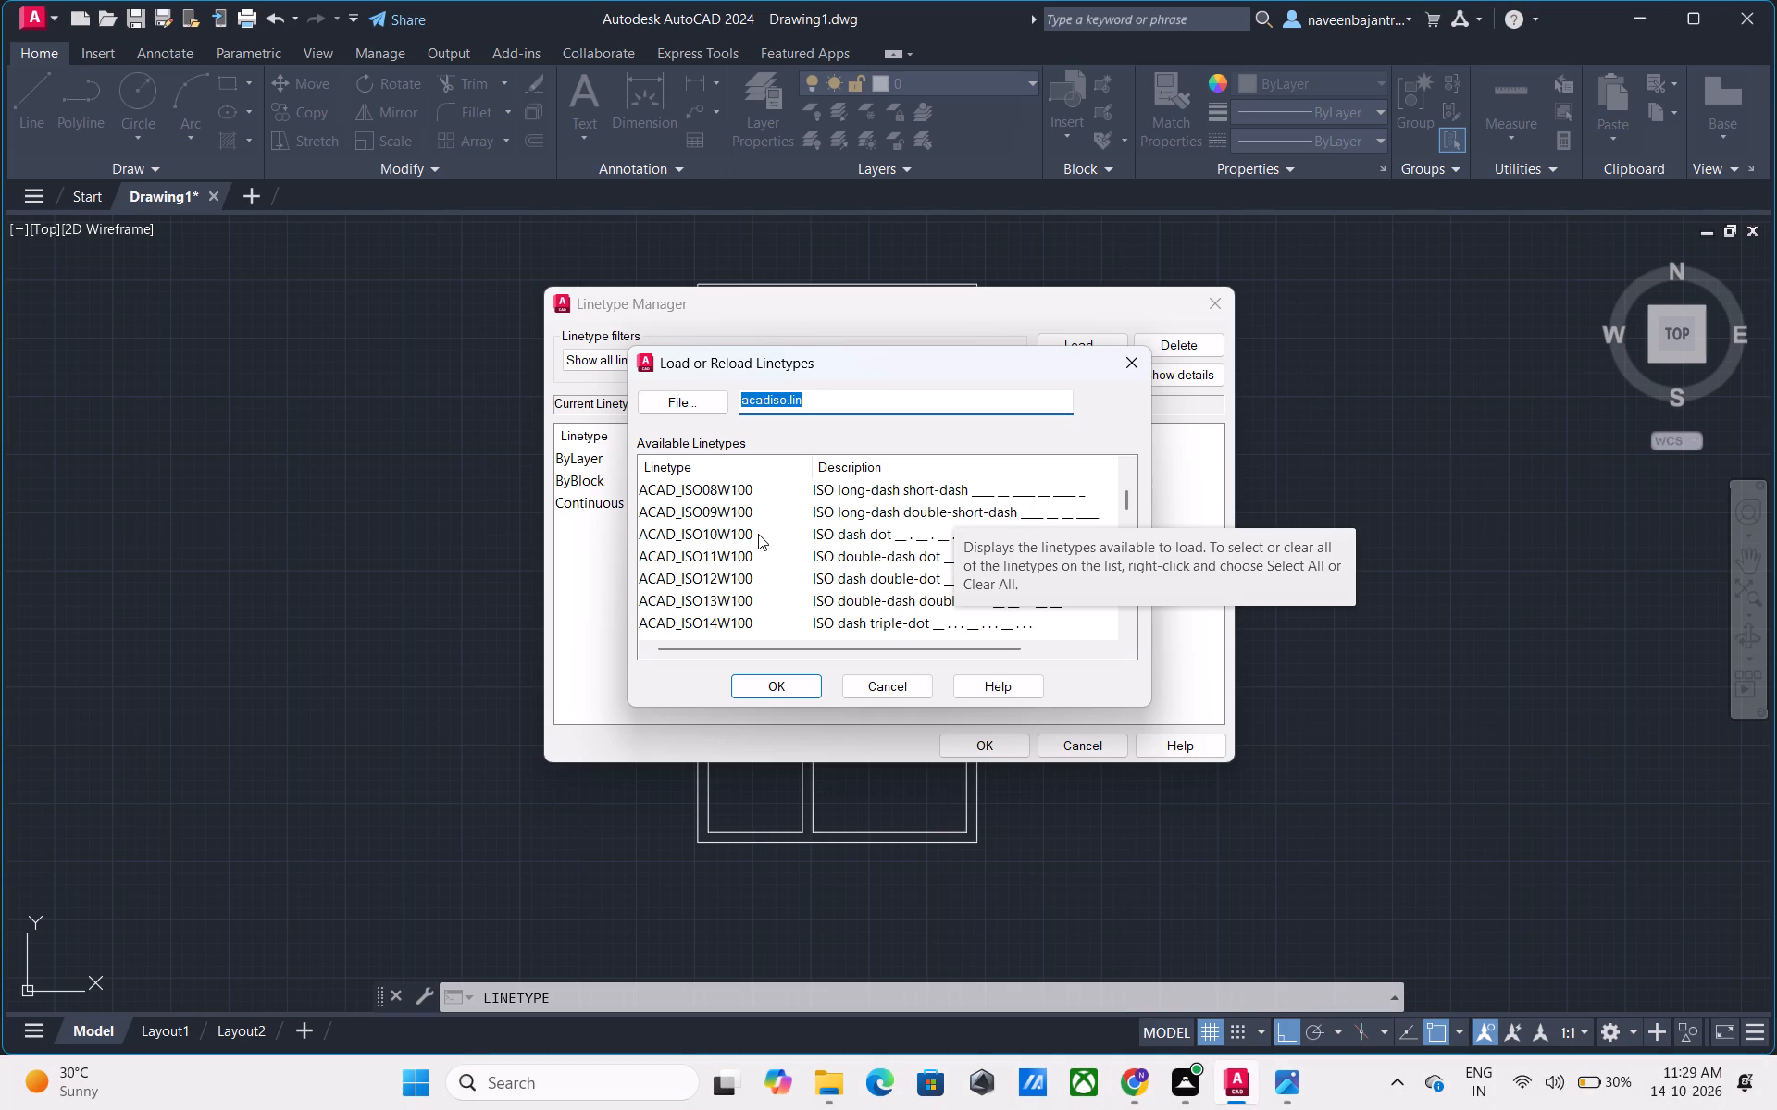
scroll(758, 534, down, 1)
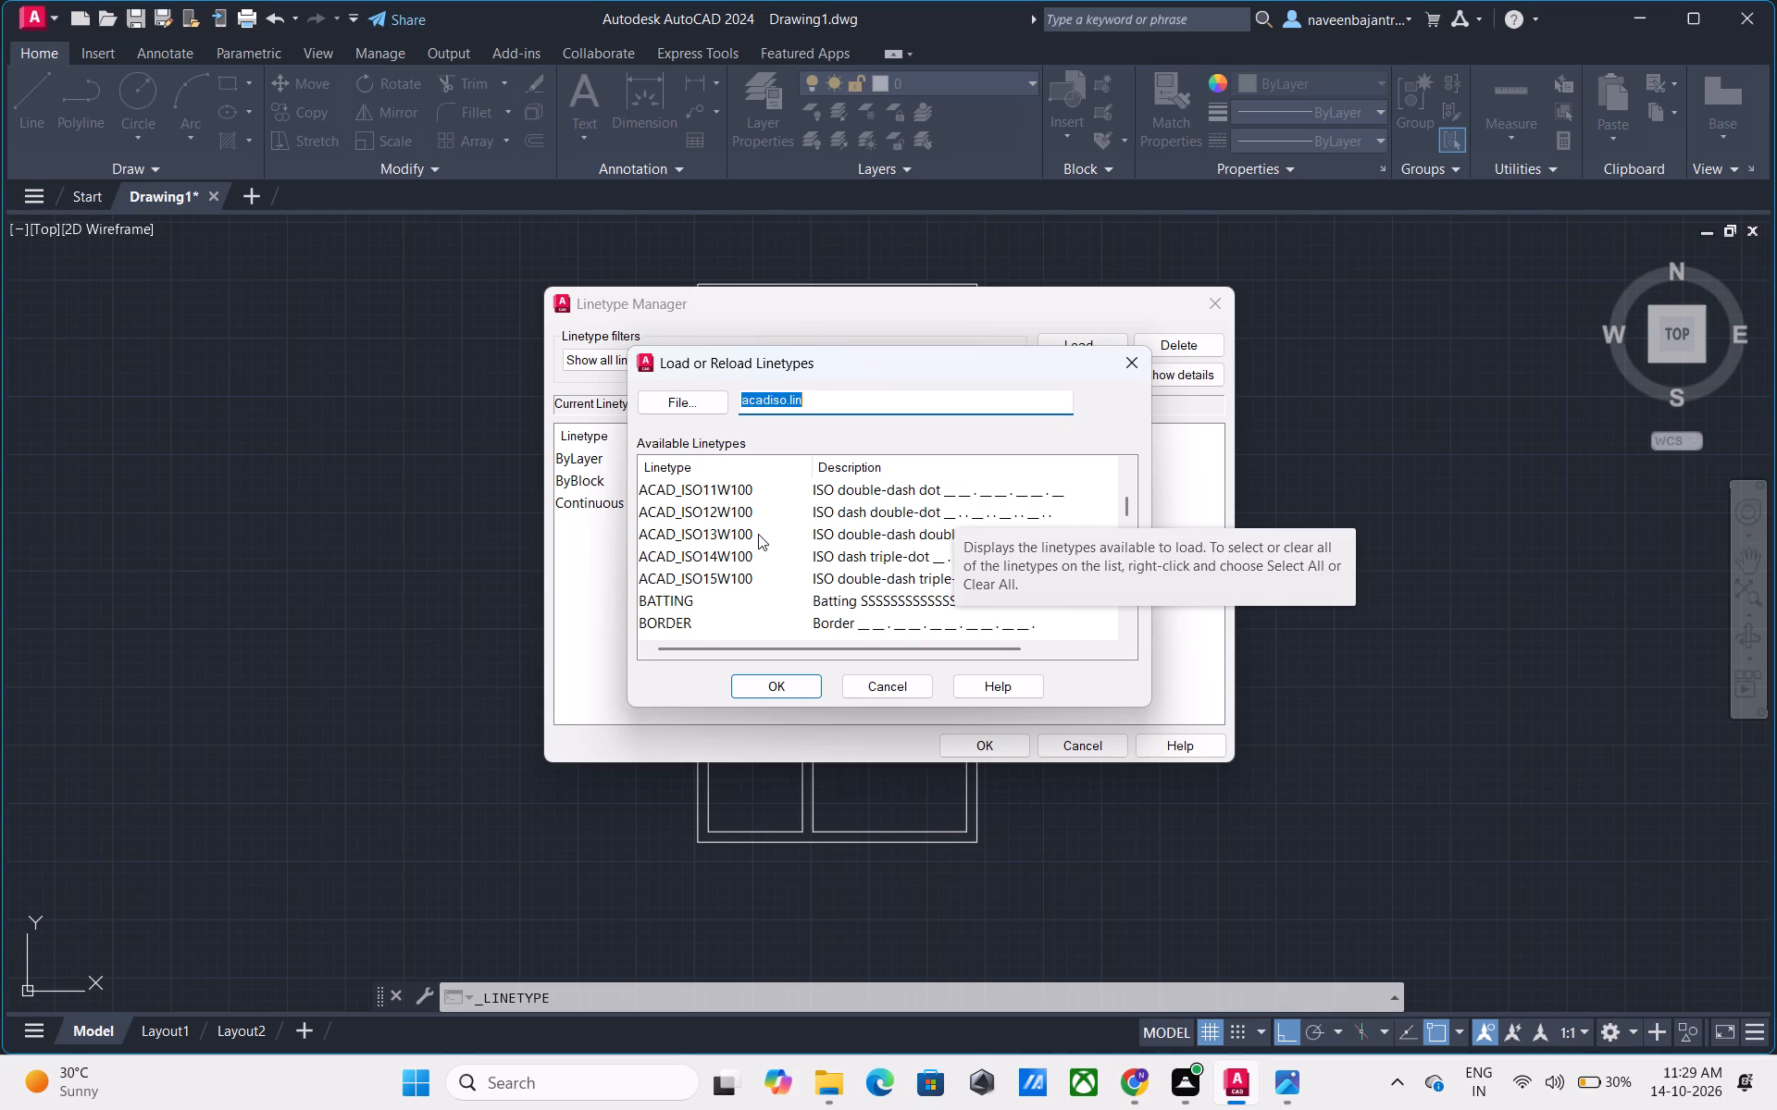
scroll(758, 534, down, 1)
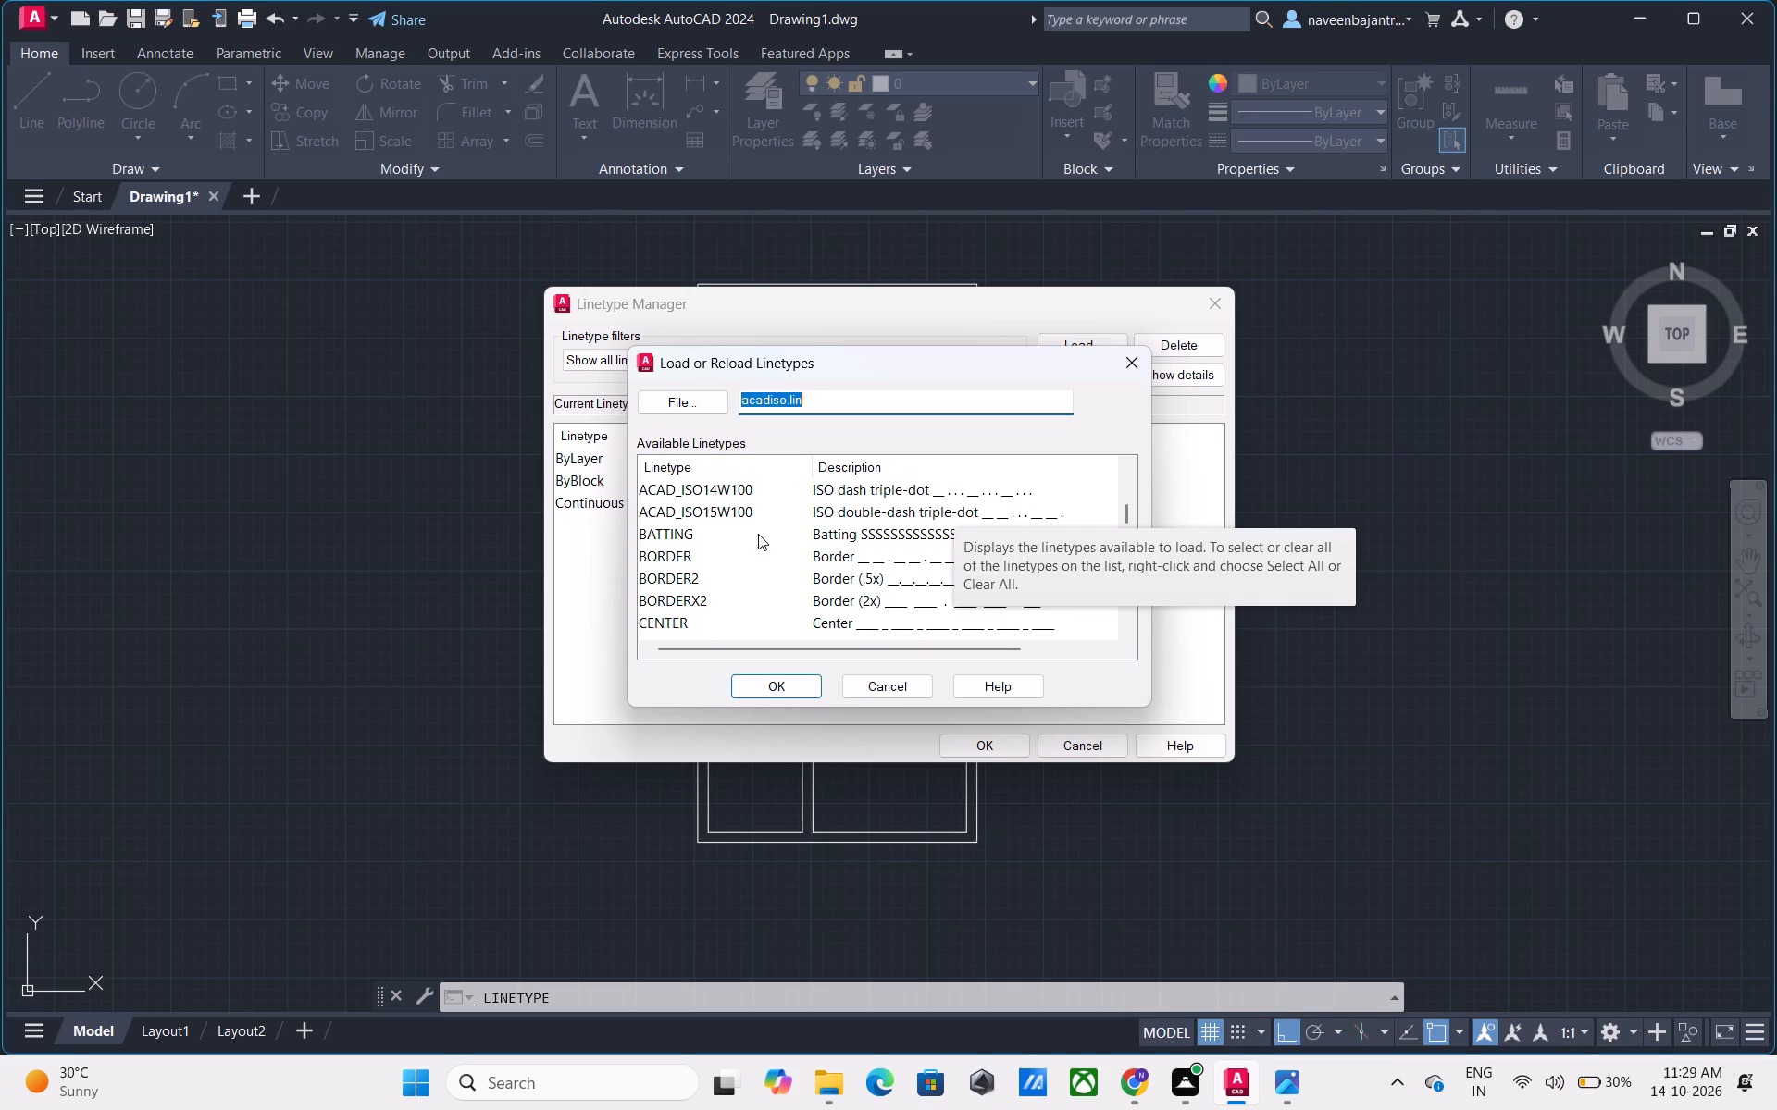
scroll(758, 534, down, 1)
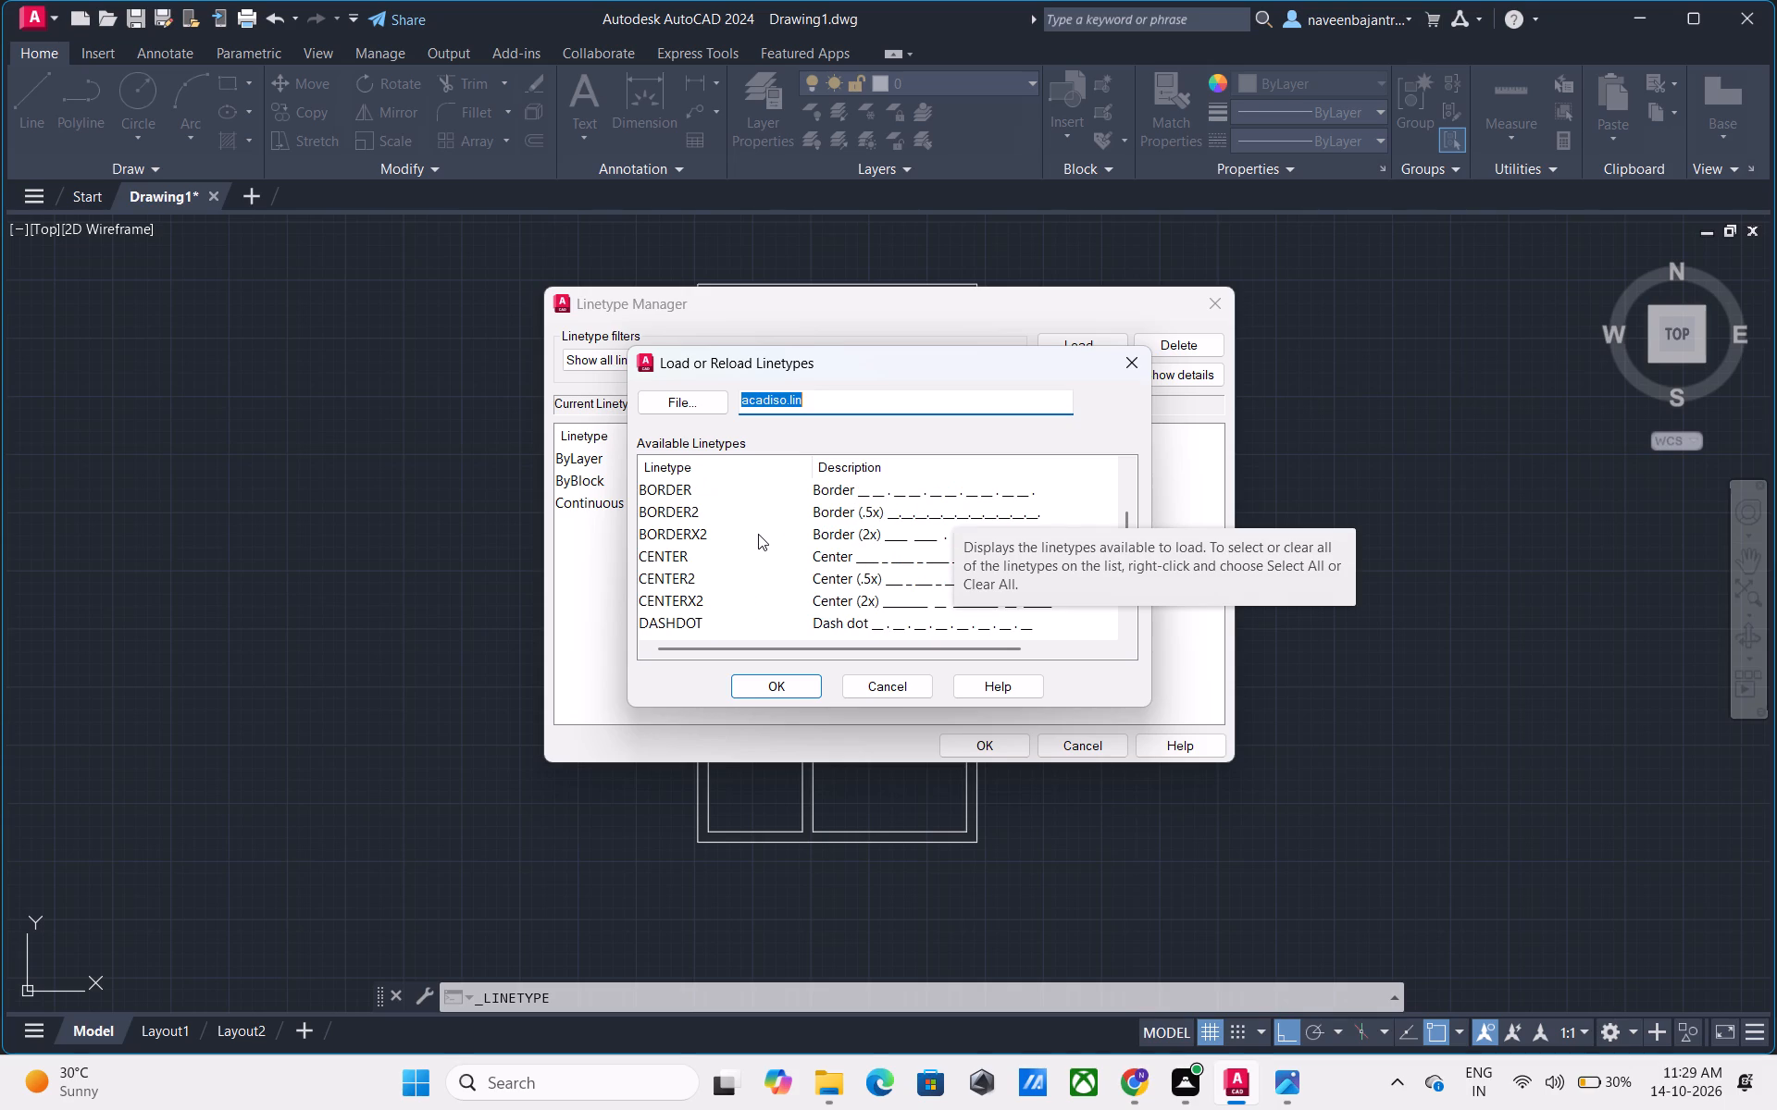
scroll(758, 534, down, 2)
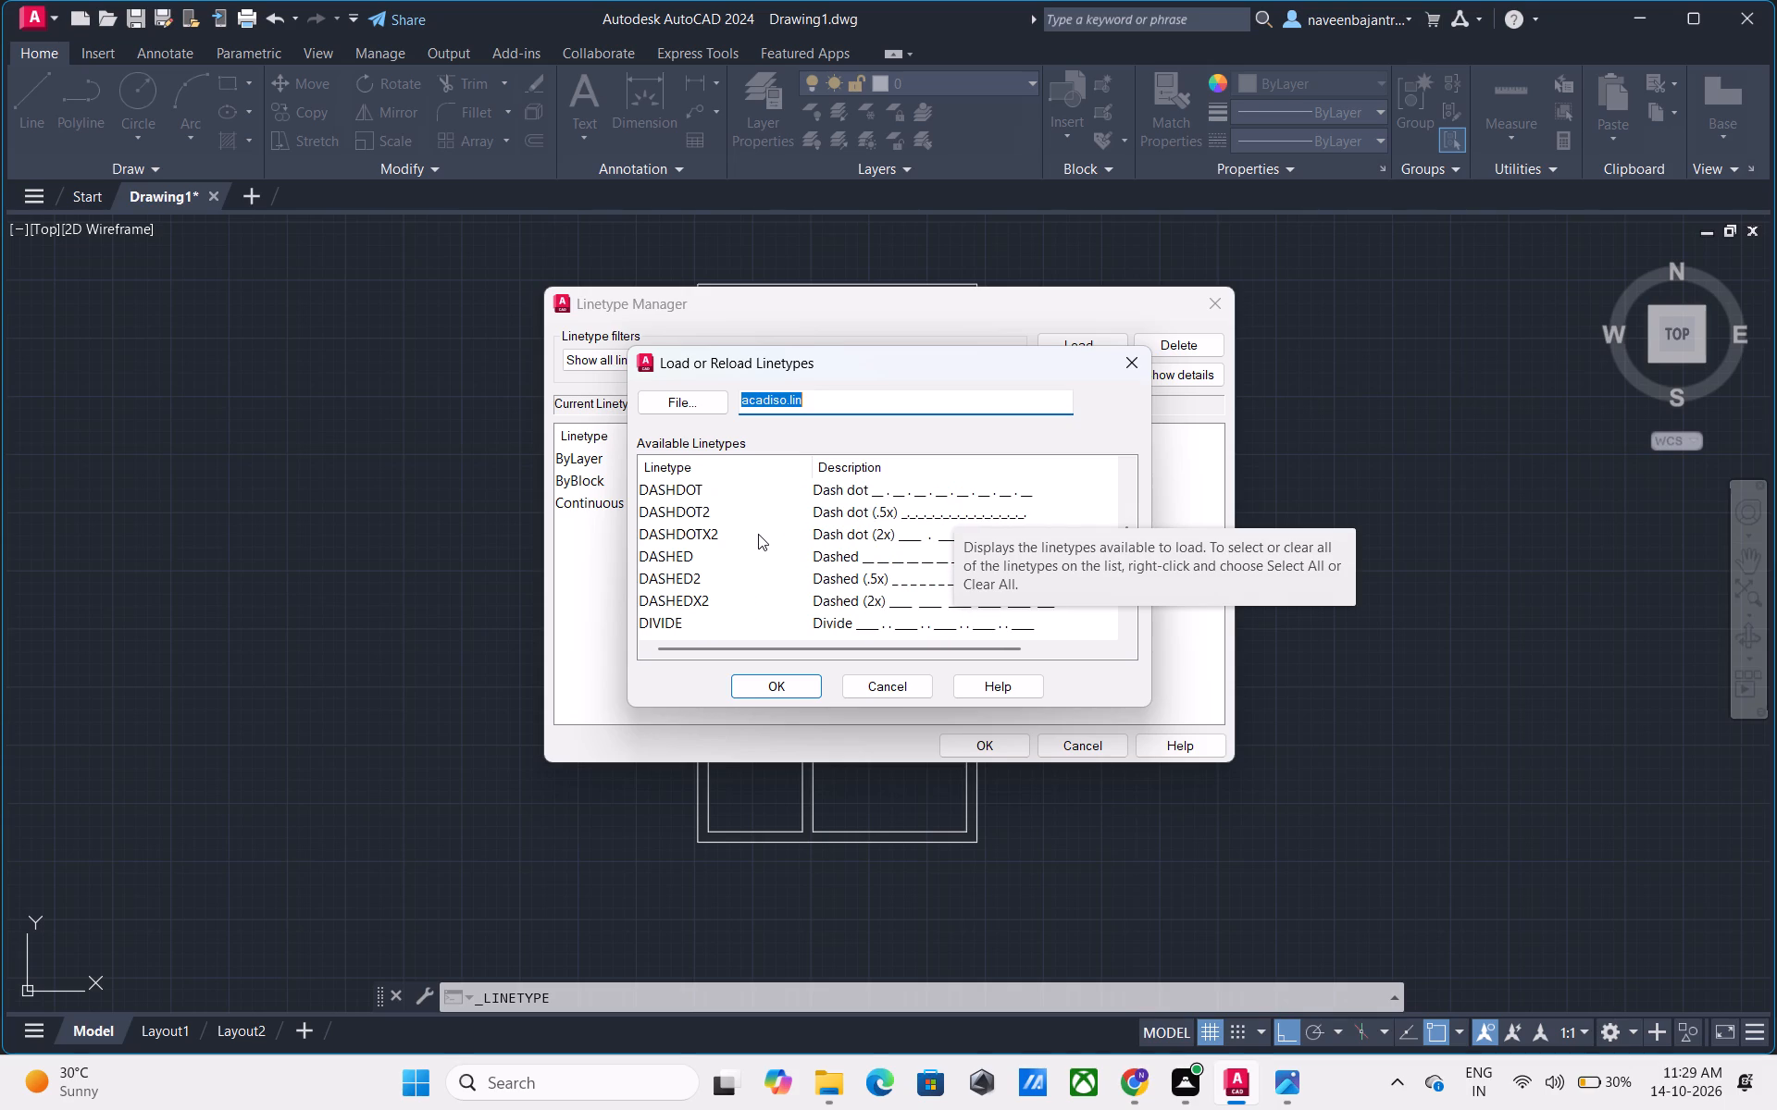
scroll(758, 534, down, 1)
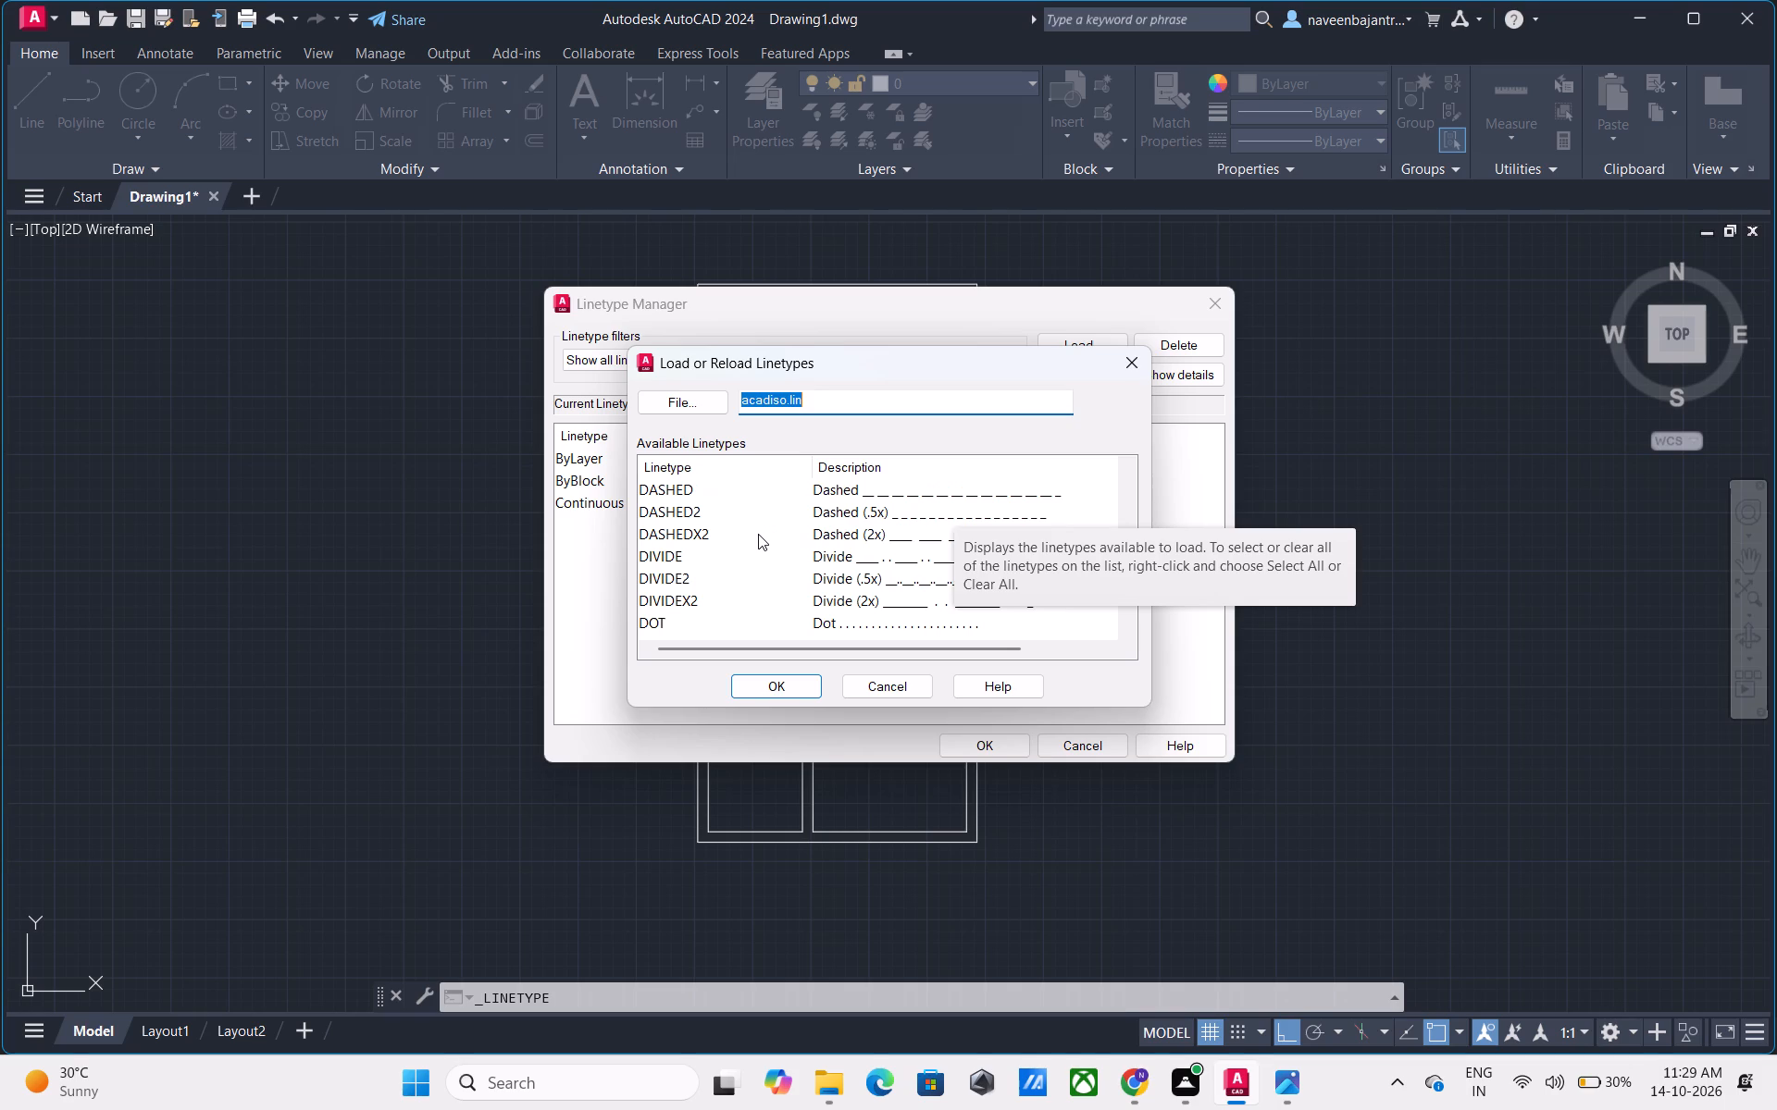
scroll(758, 534, down, 1)
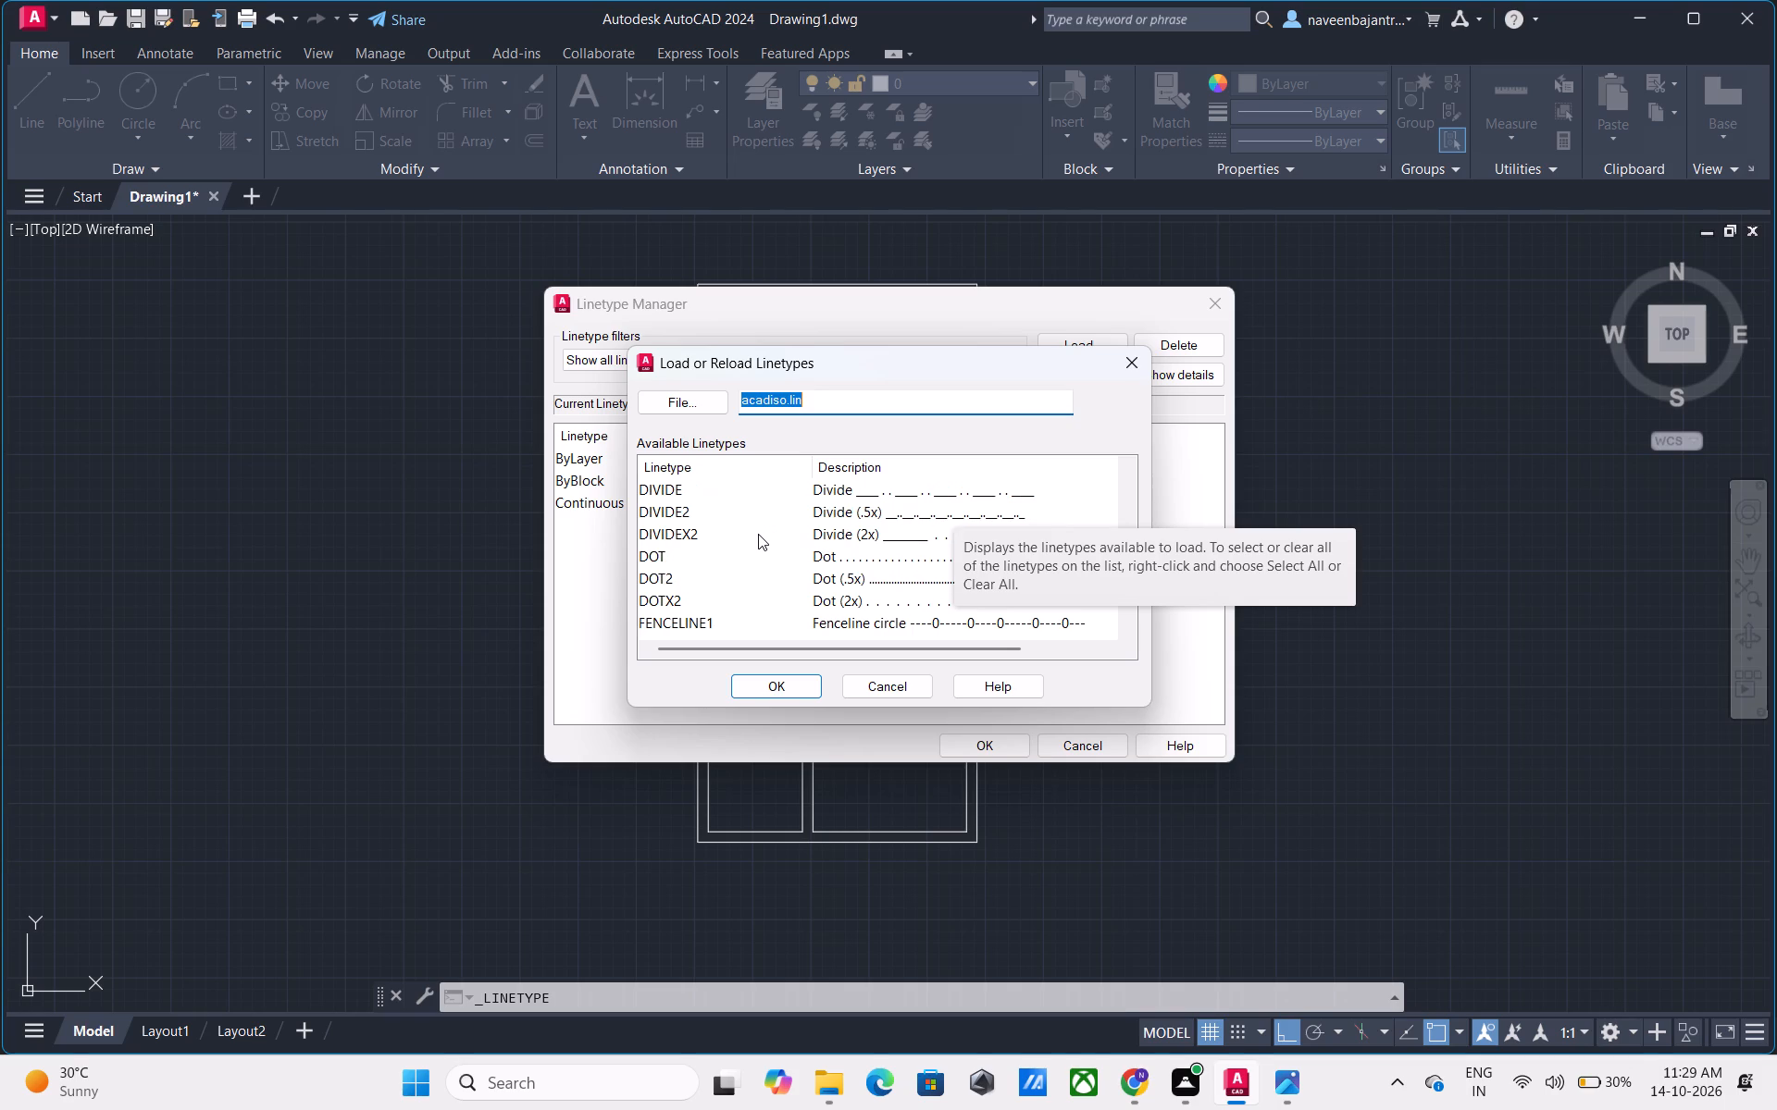
scroll(758, 534, down, 2)
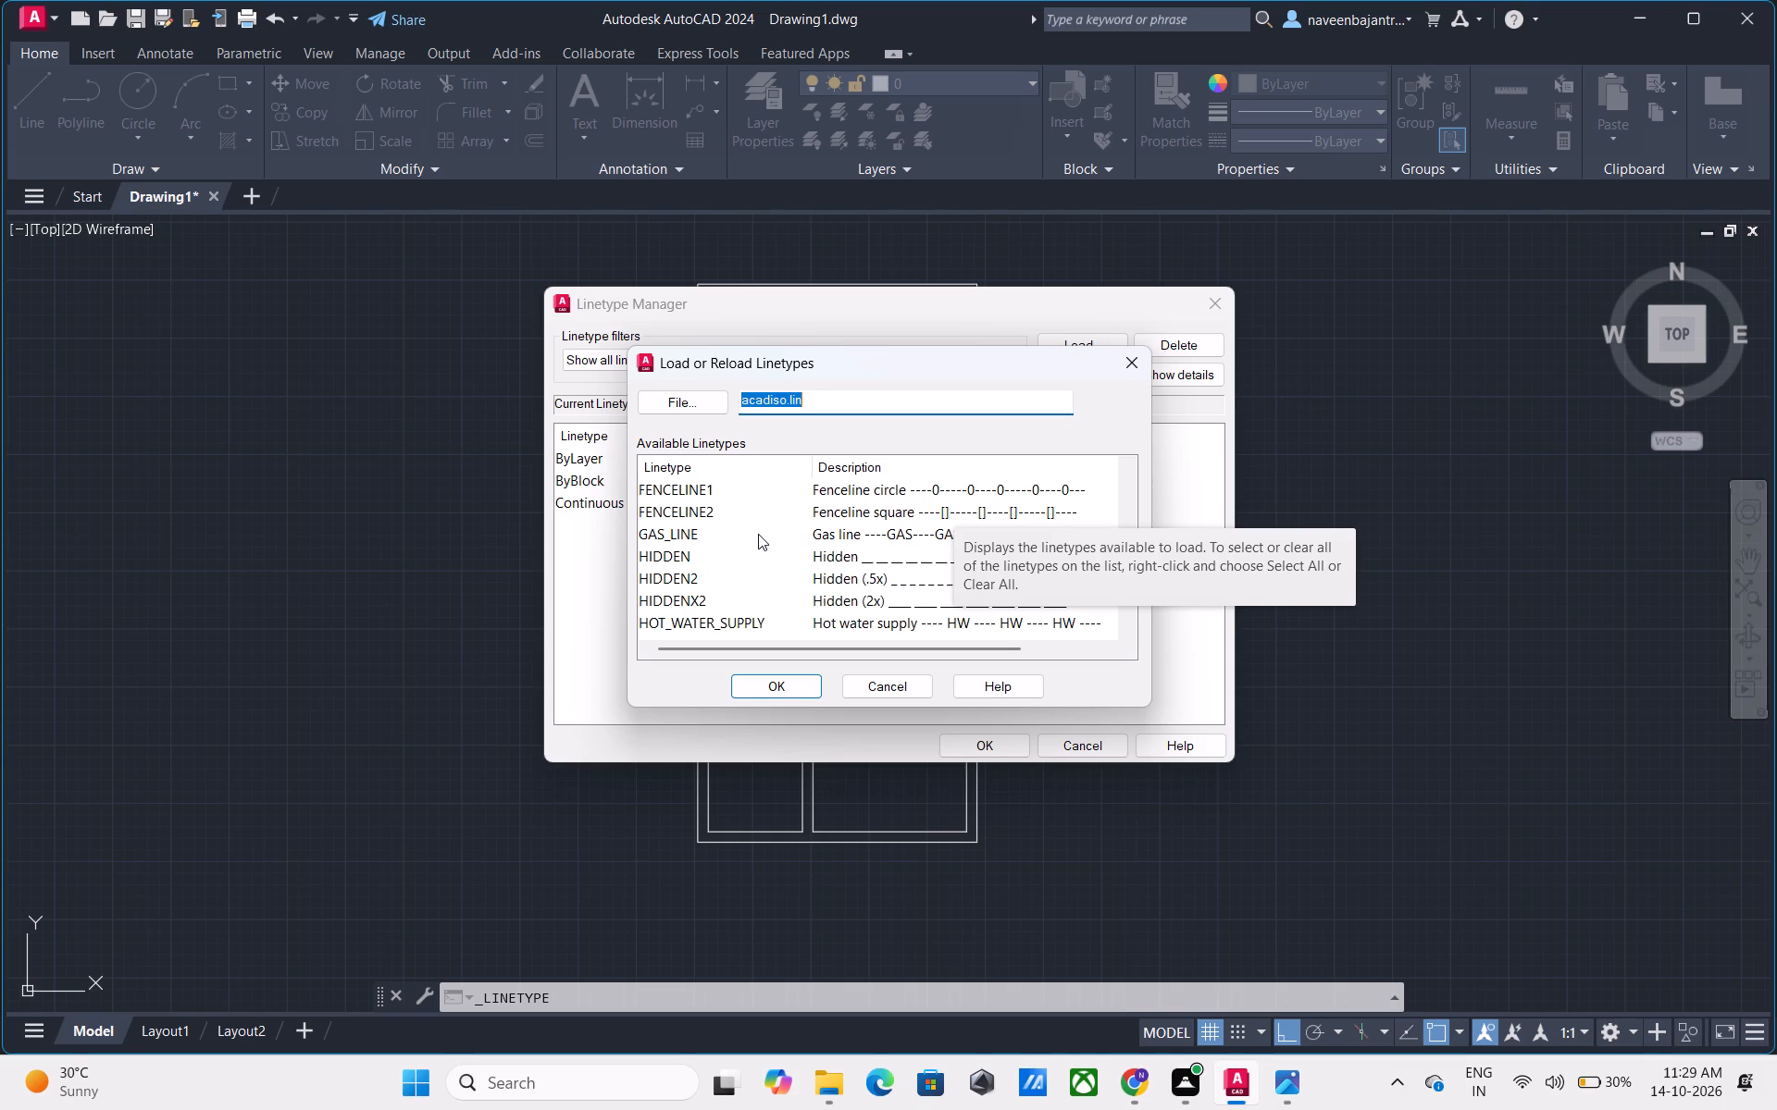
scroll(758, 534, down, 1)
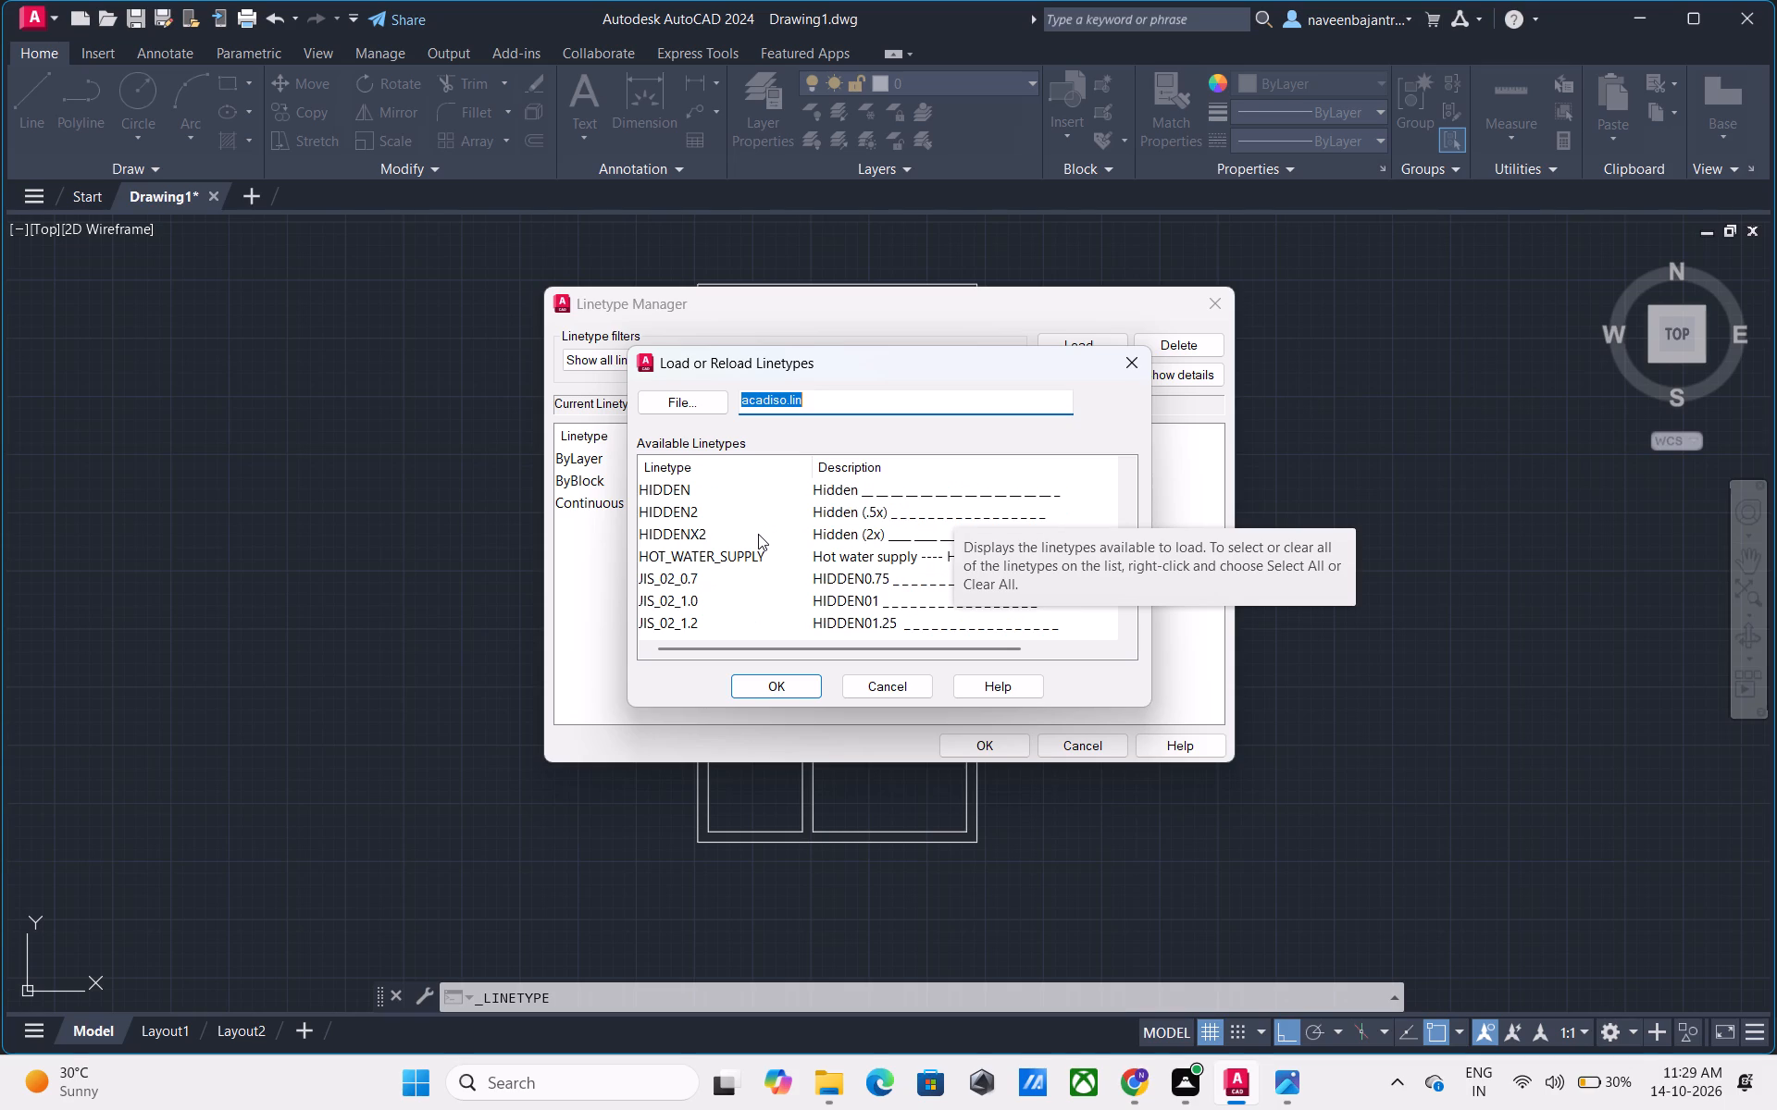
scroll(758, 534, down, 1)
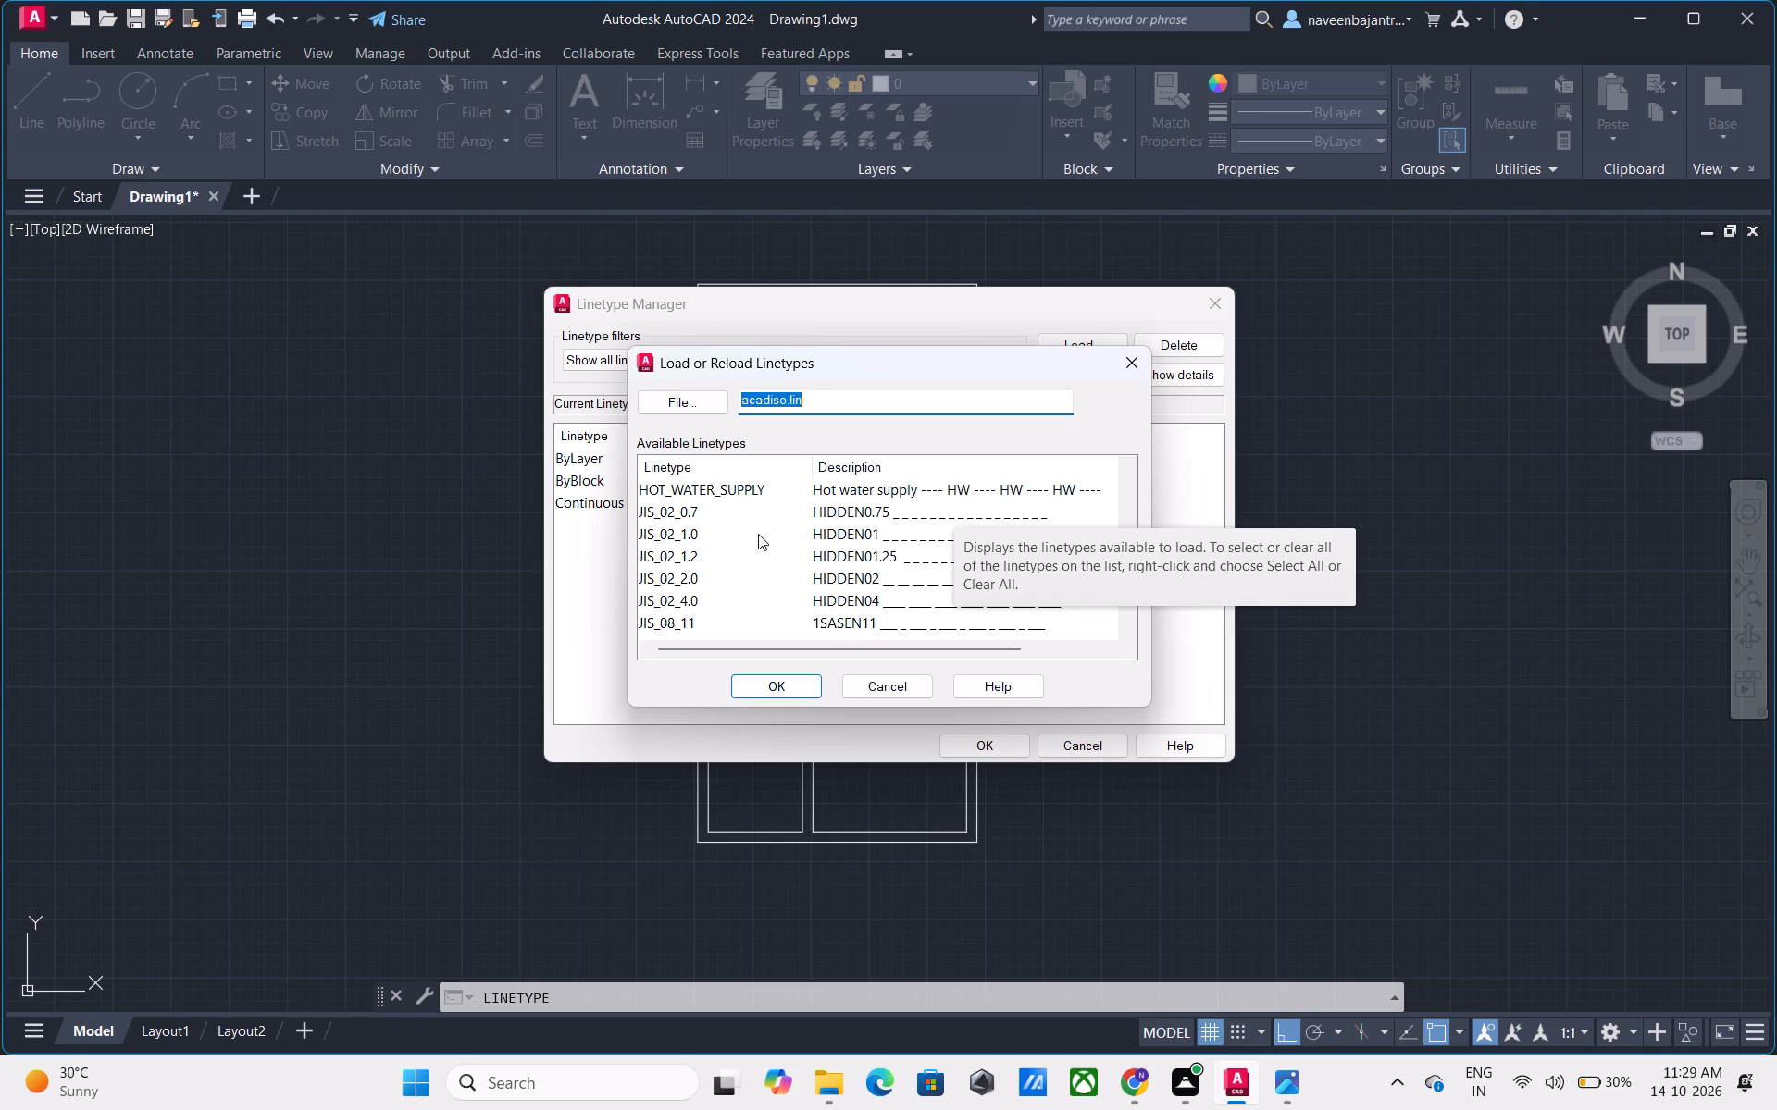
scroll(758, 534, down, 1)
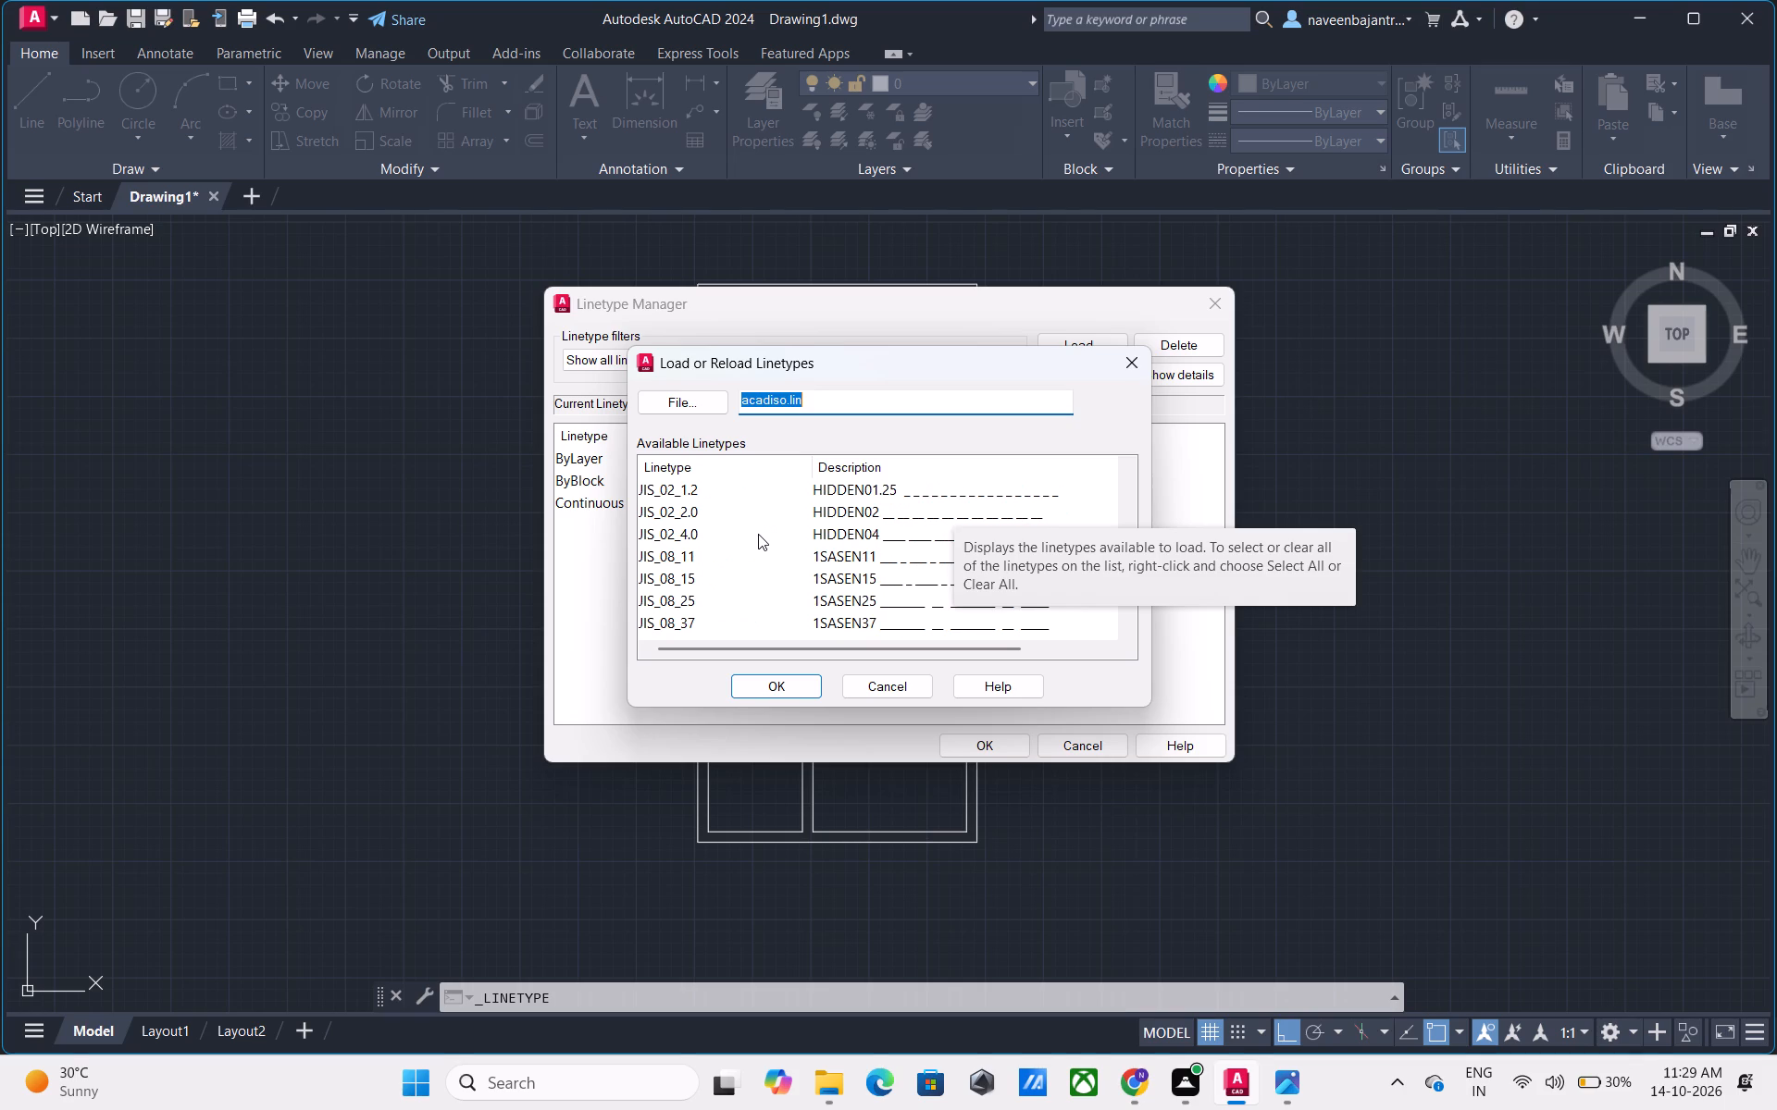
scroll(758, 534, down, 1)
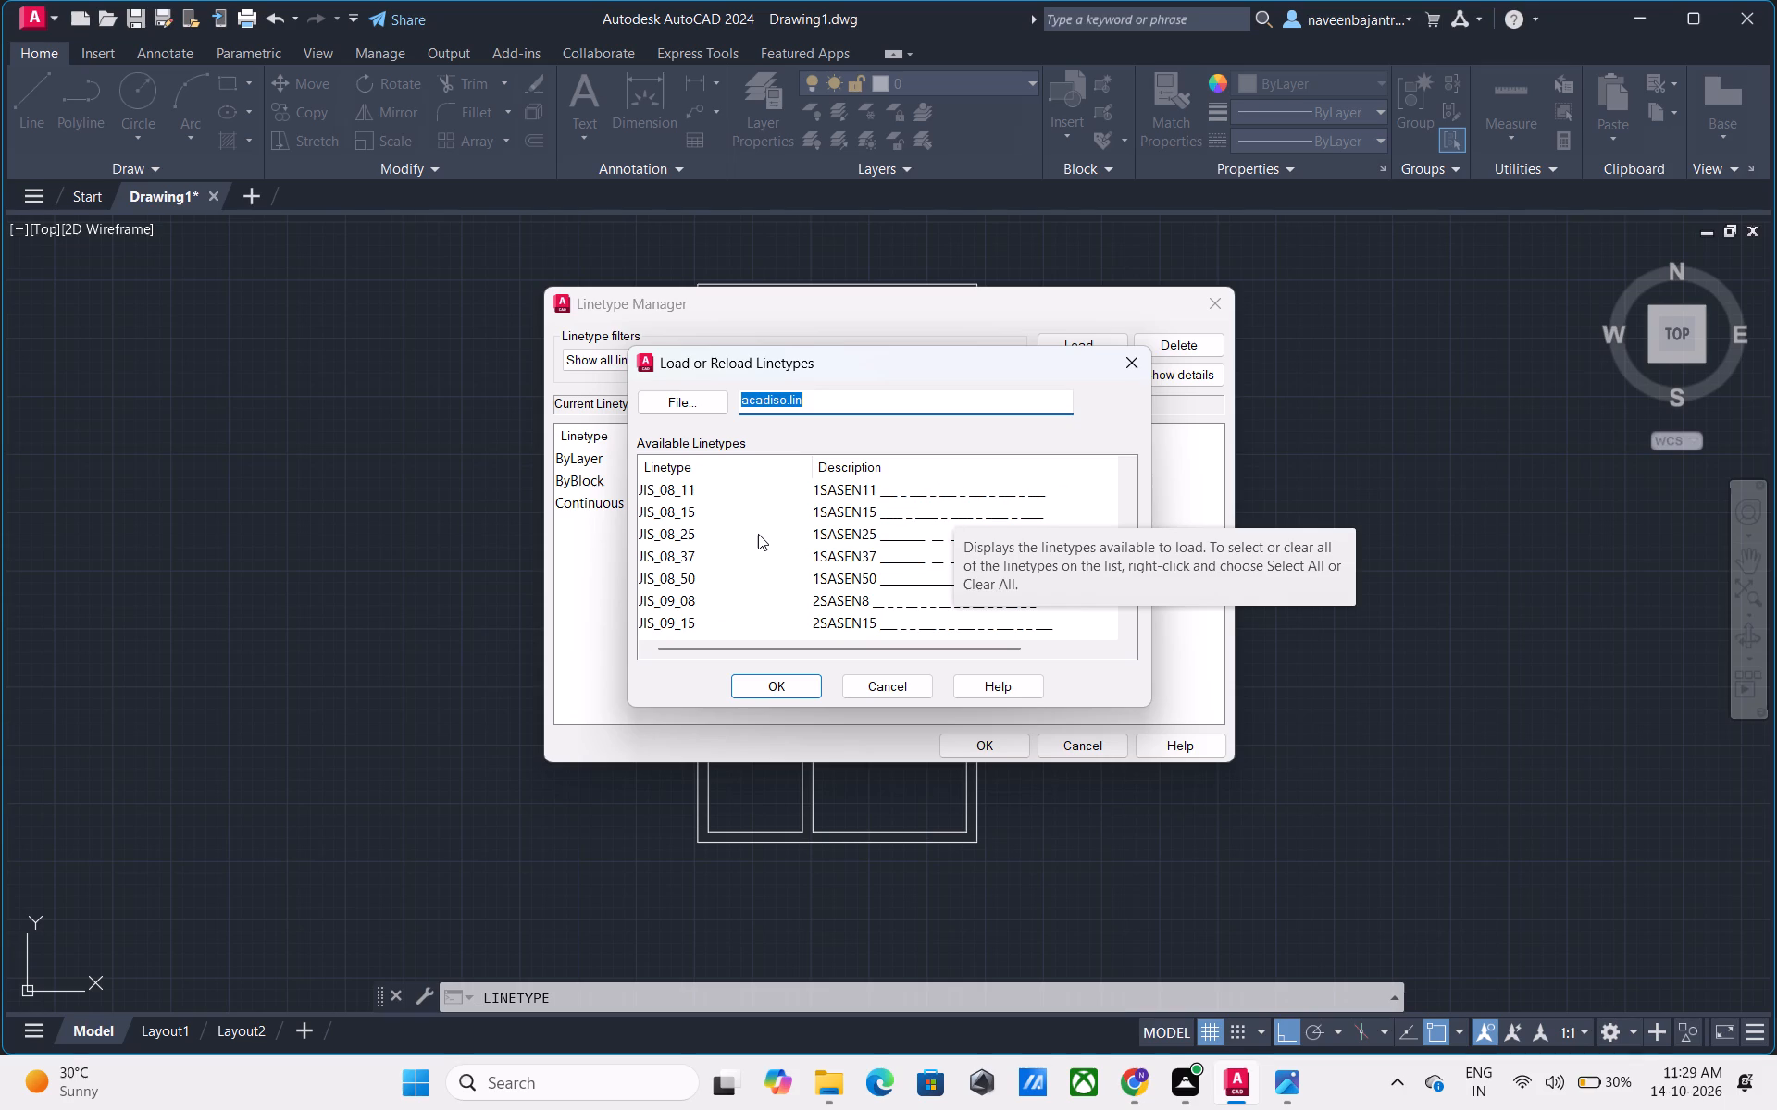
scroll(758, 534, down, 1)
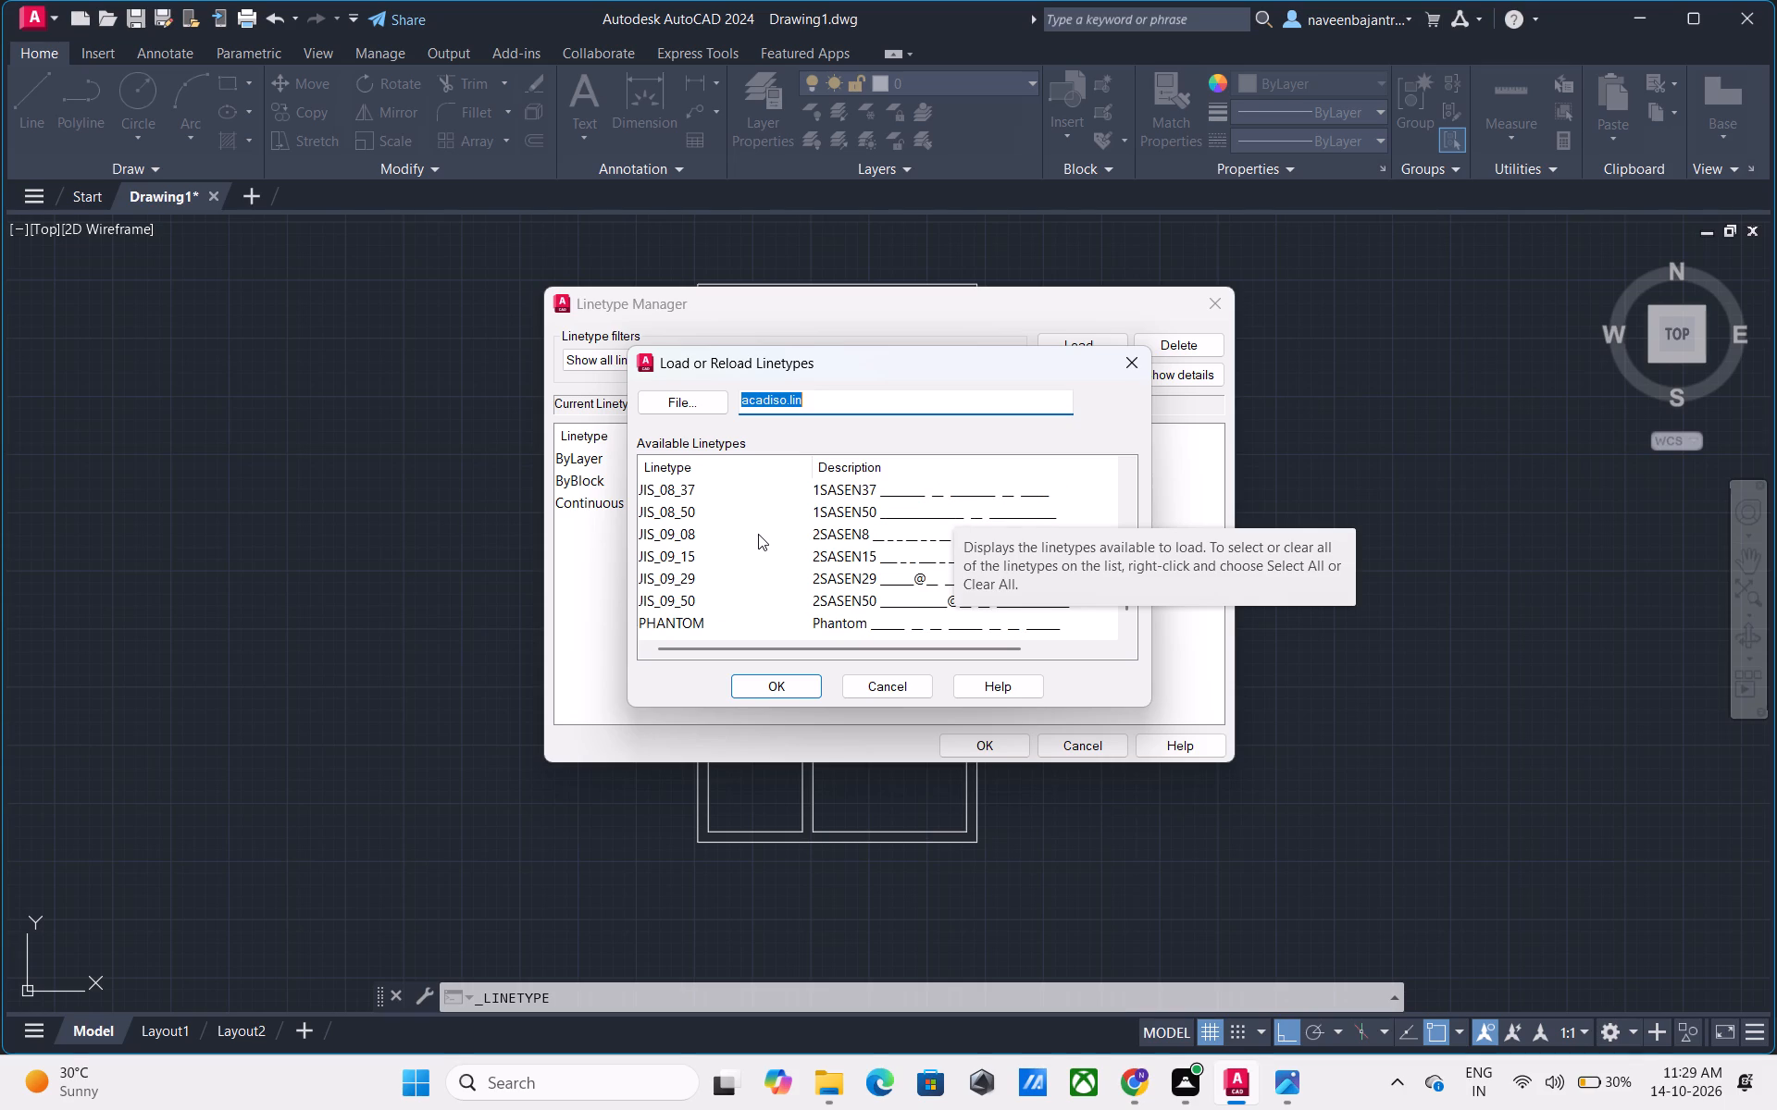
scroll(758, 534, down, 2)
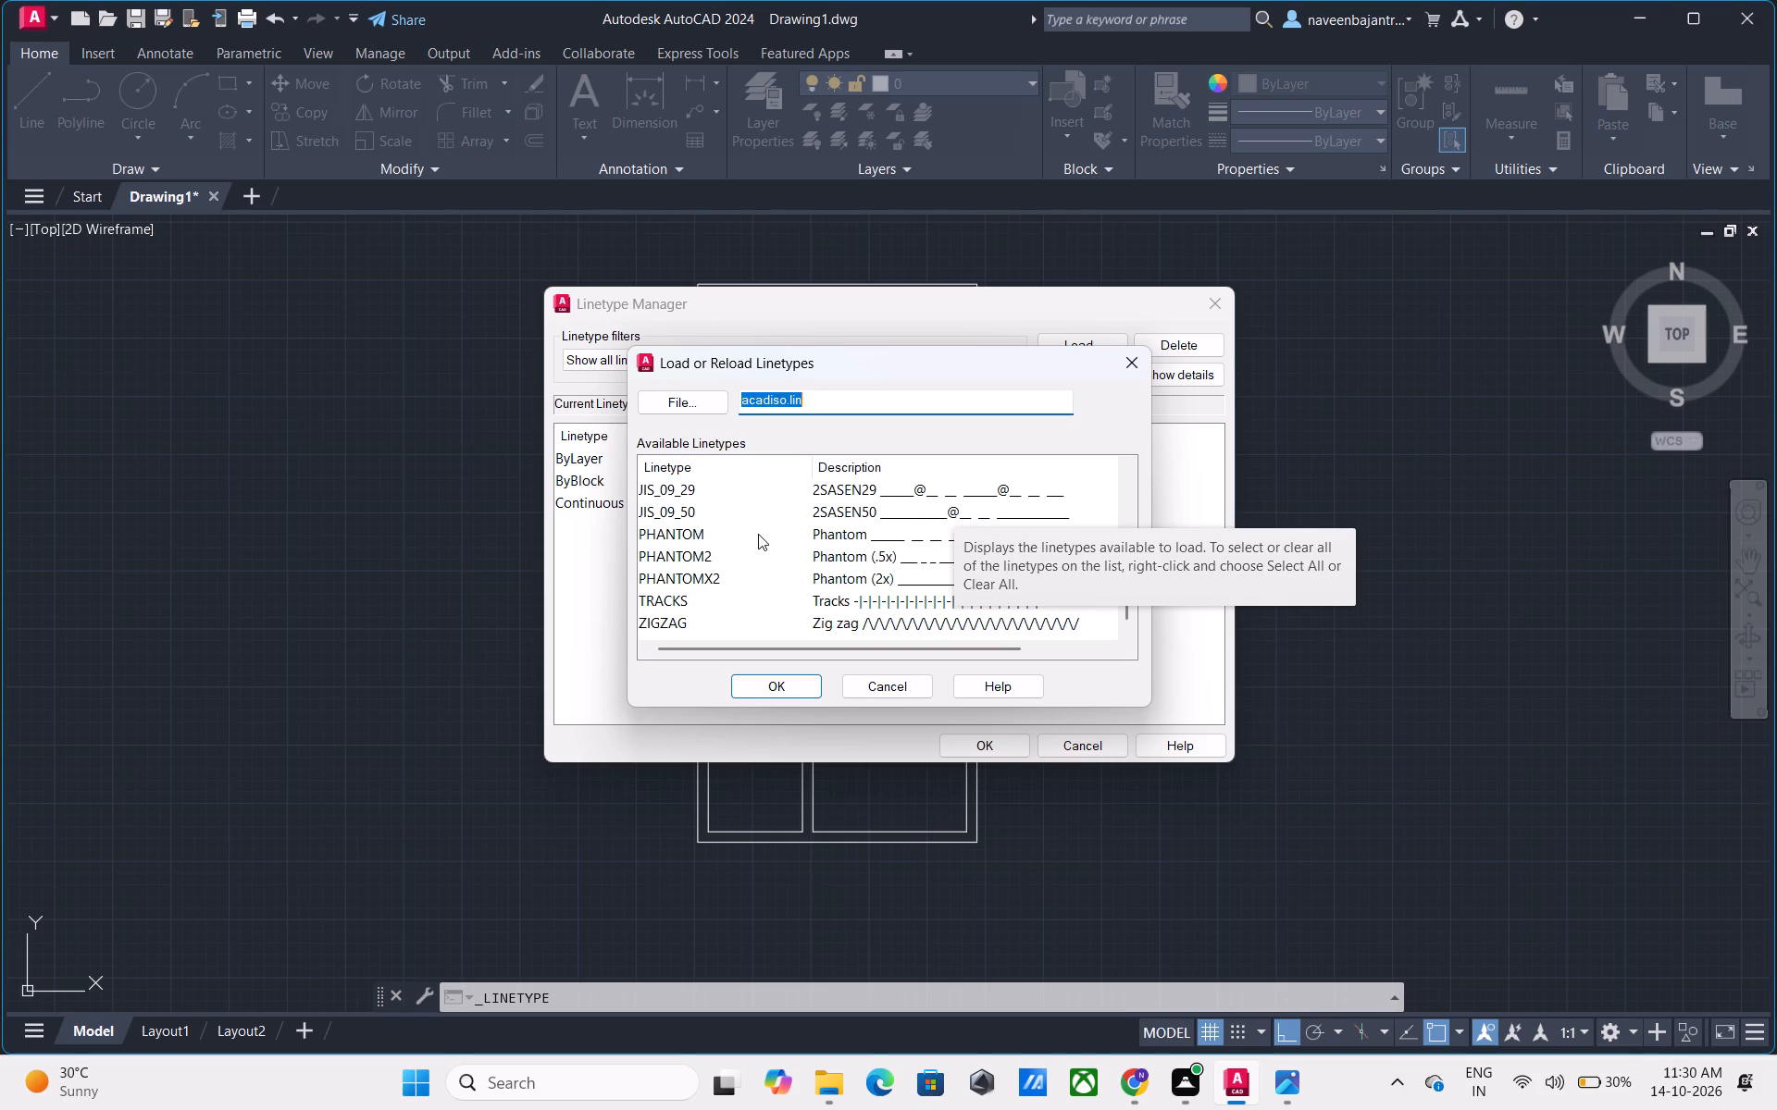
scroll(758, 534, down, 1)
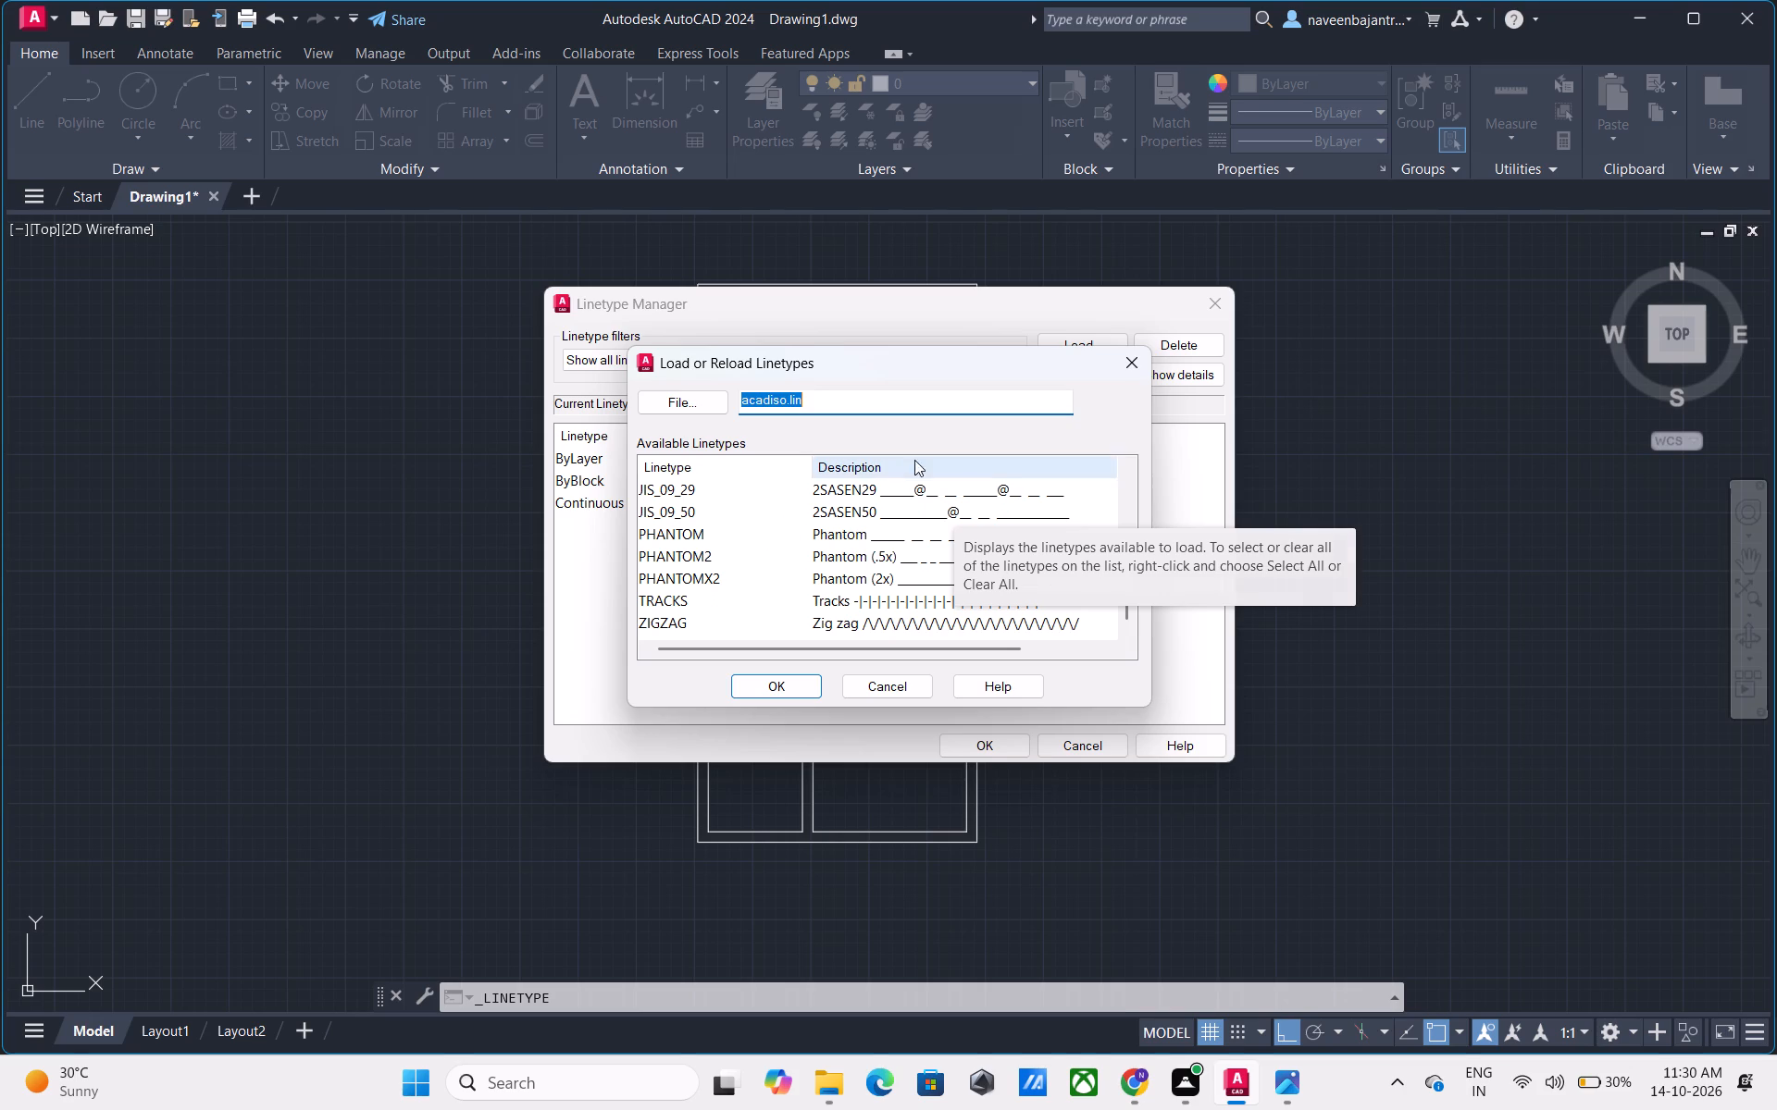
click(866, 685)
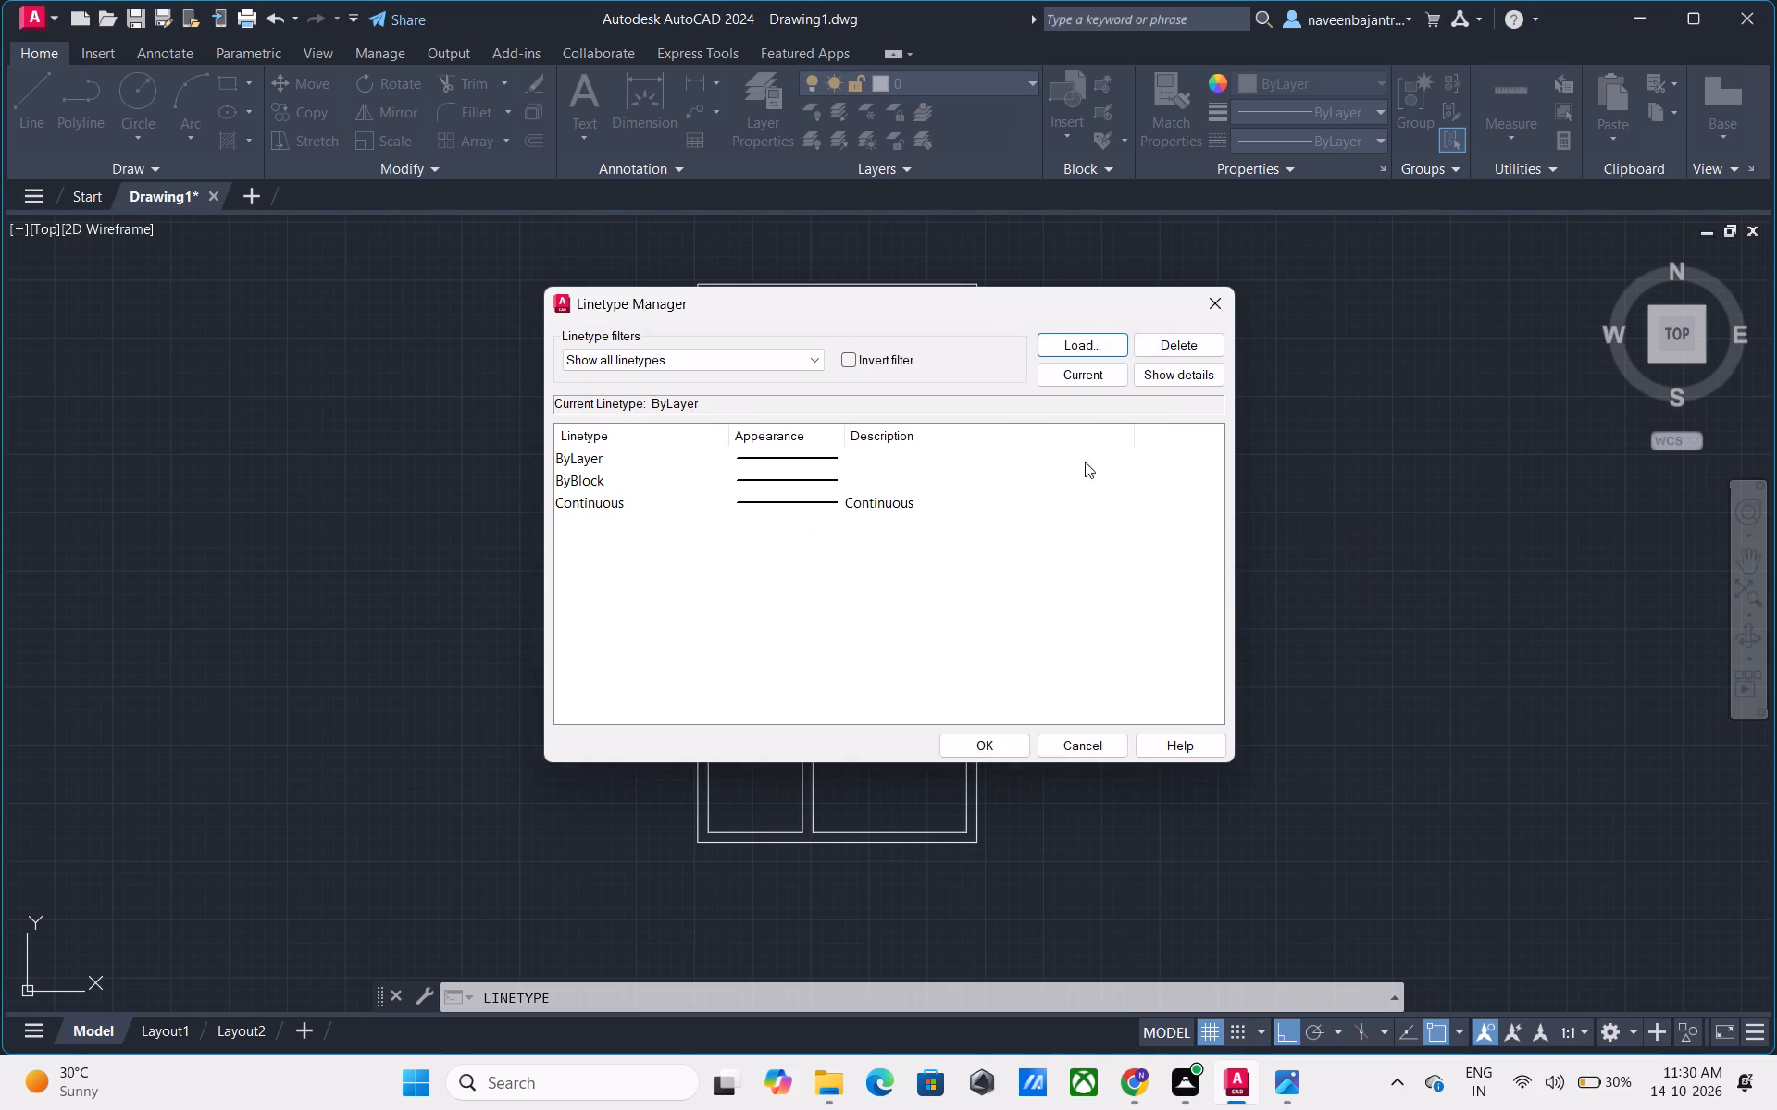
click(1083, 749)
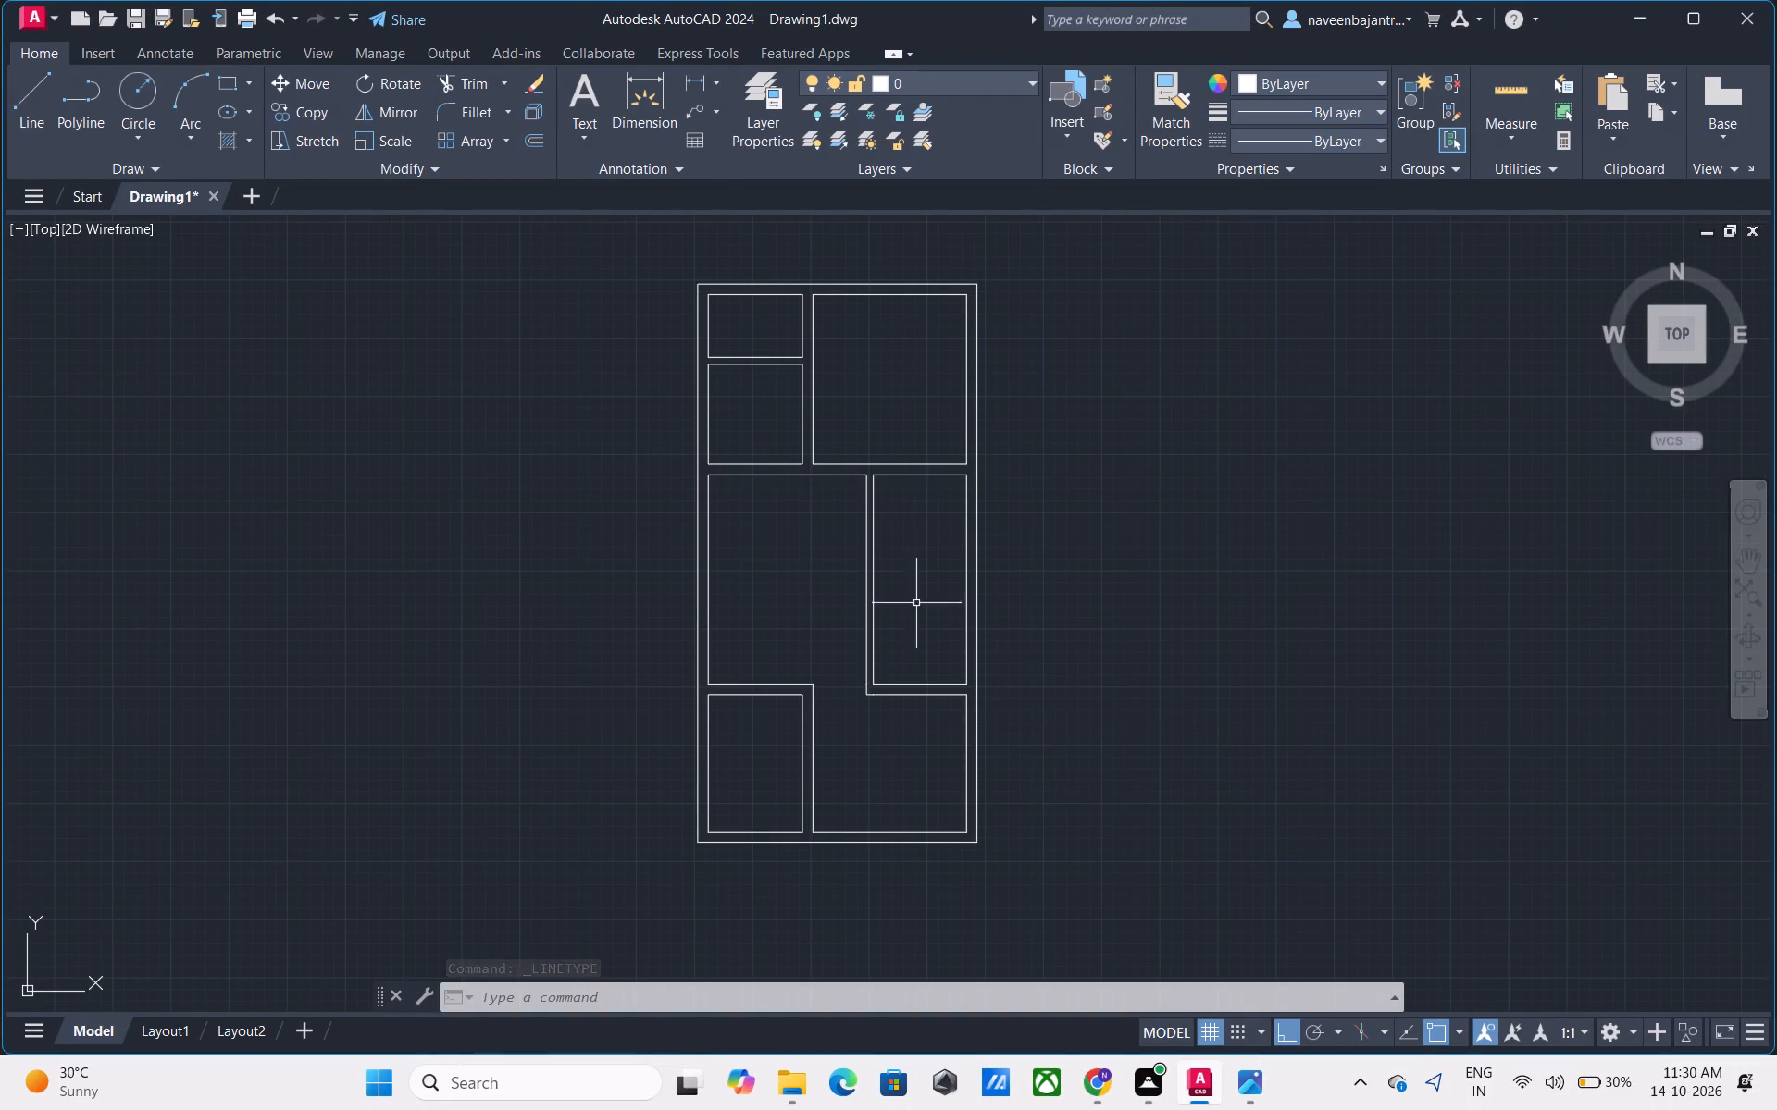
Draw a vertical line from the northeast room's southwest inner corner down across the wall to just past its lower face.
scroll(839, 437, up, 2)
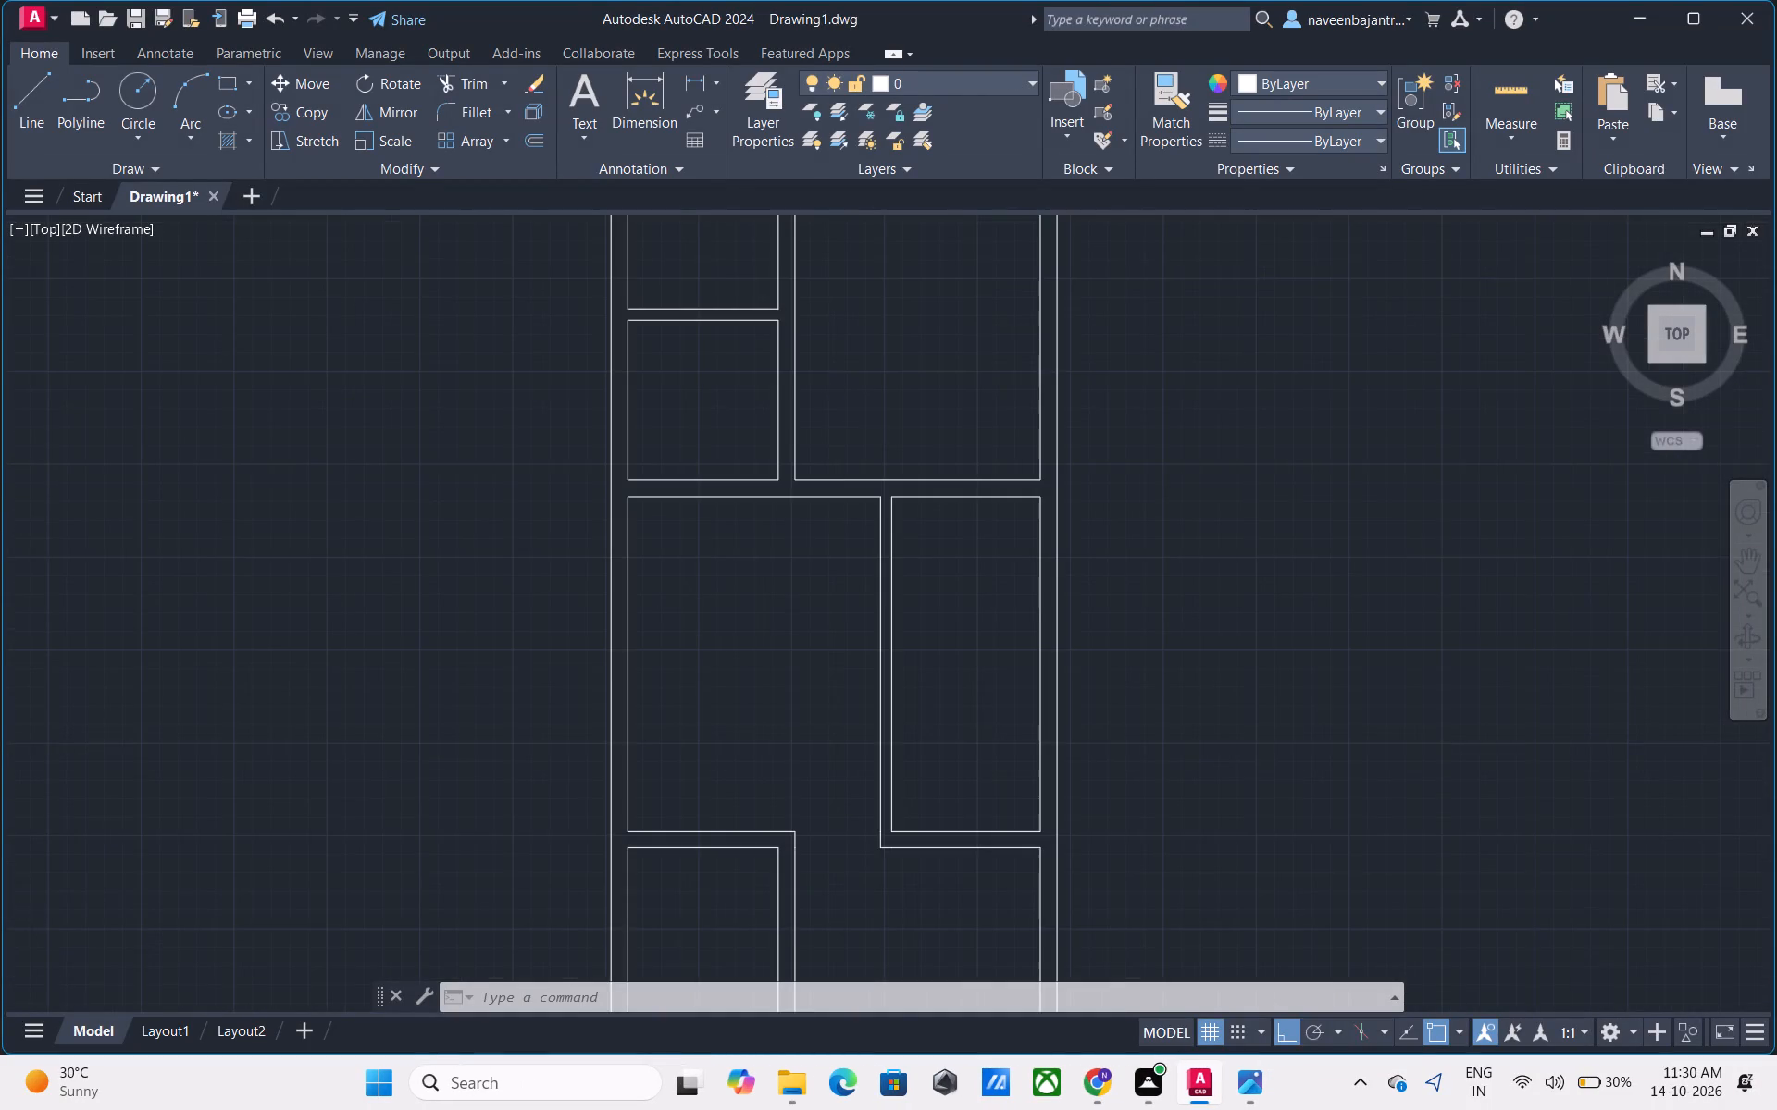
scroll(839, 437, up, 1)
middle_drag(811, 499, 1028, 433)
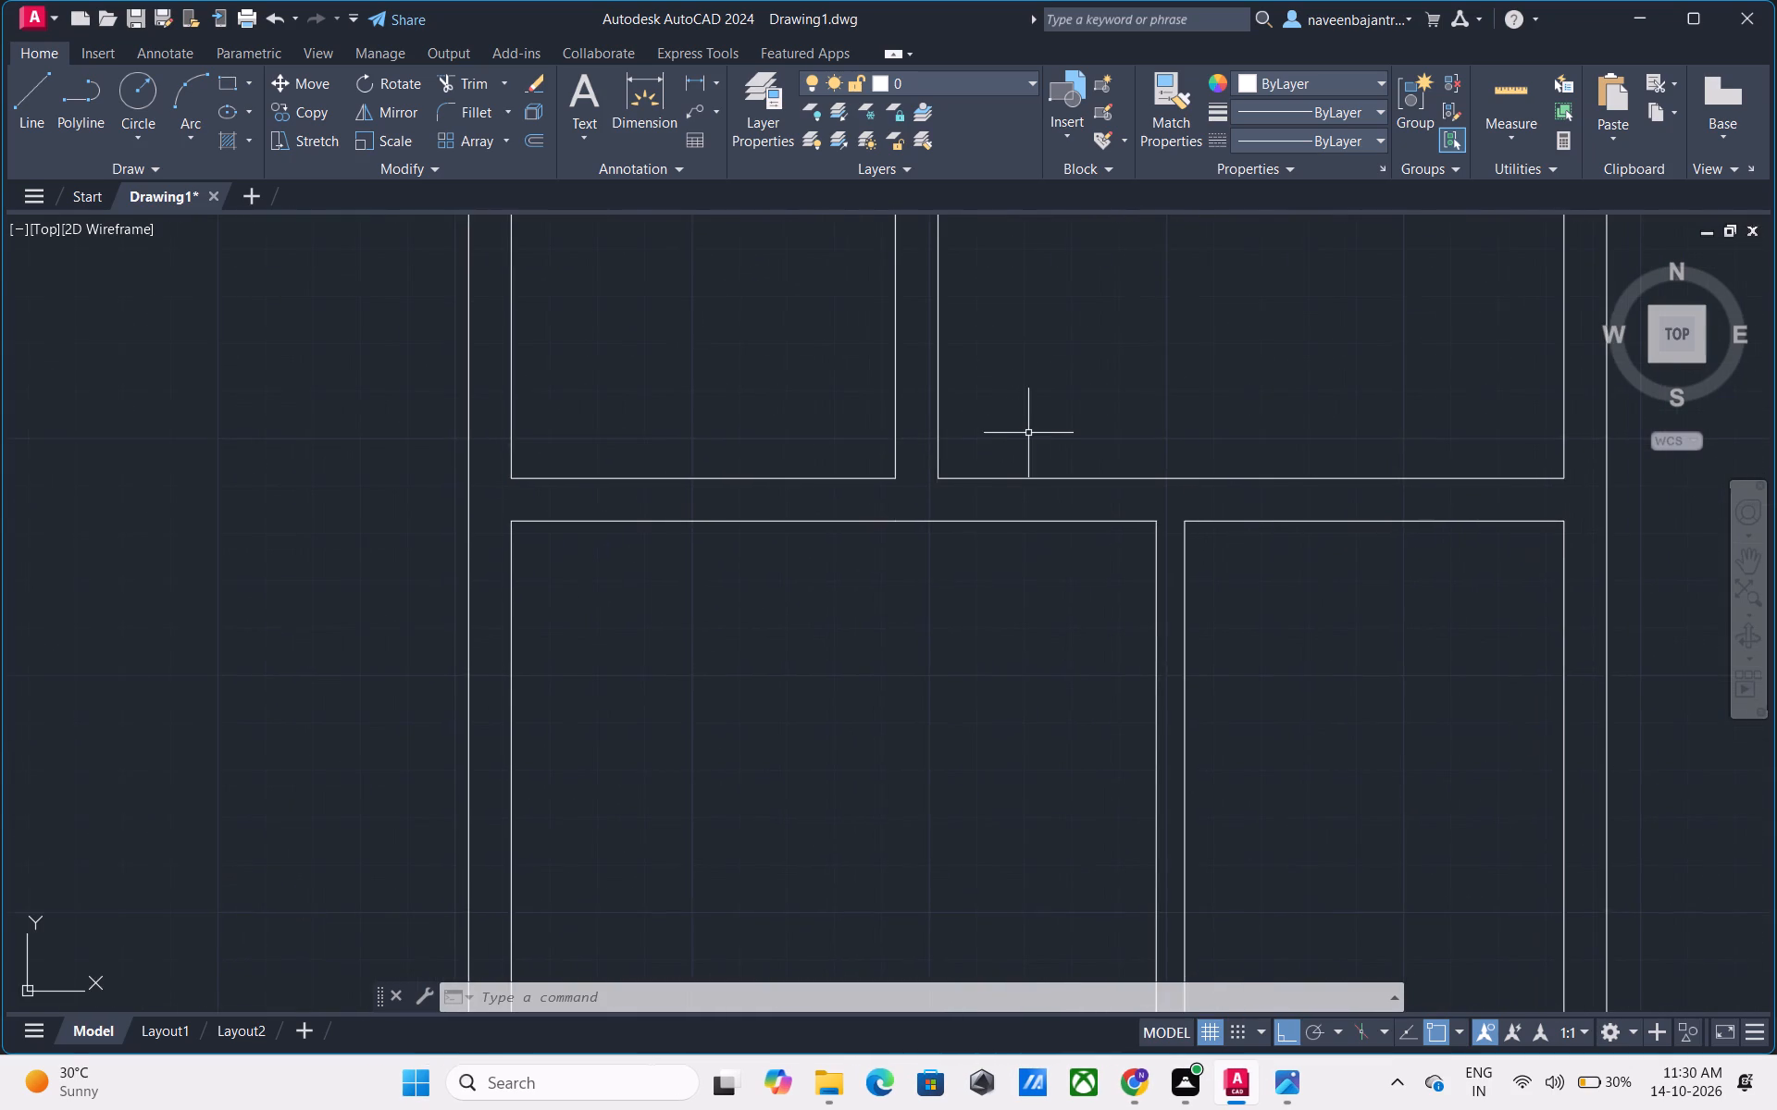
scroll(1030, 433, up, 1)
key(Escape)
text(L)
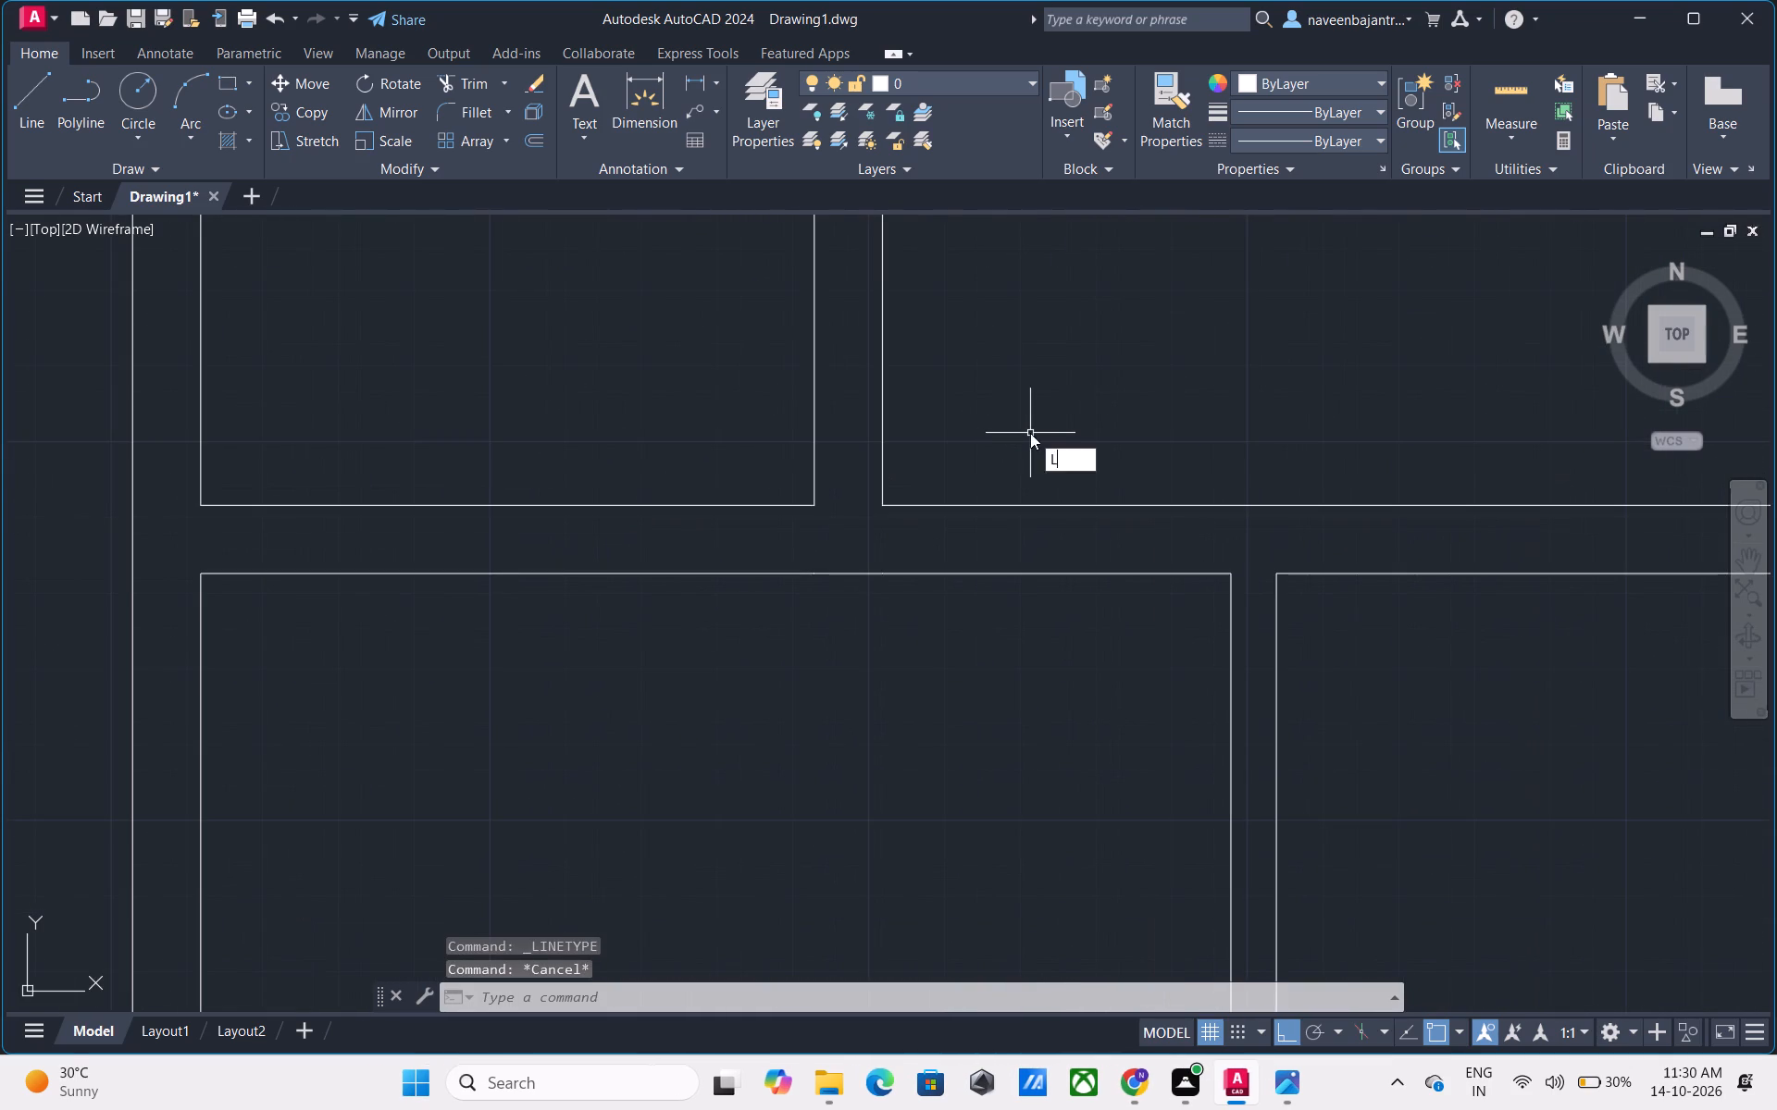
key(space)
click(886, 503)
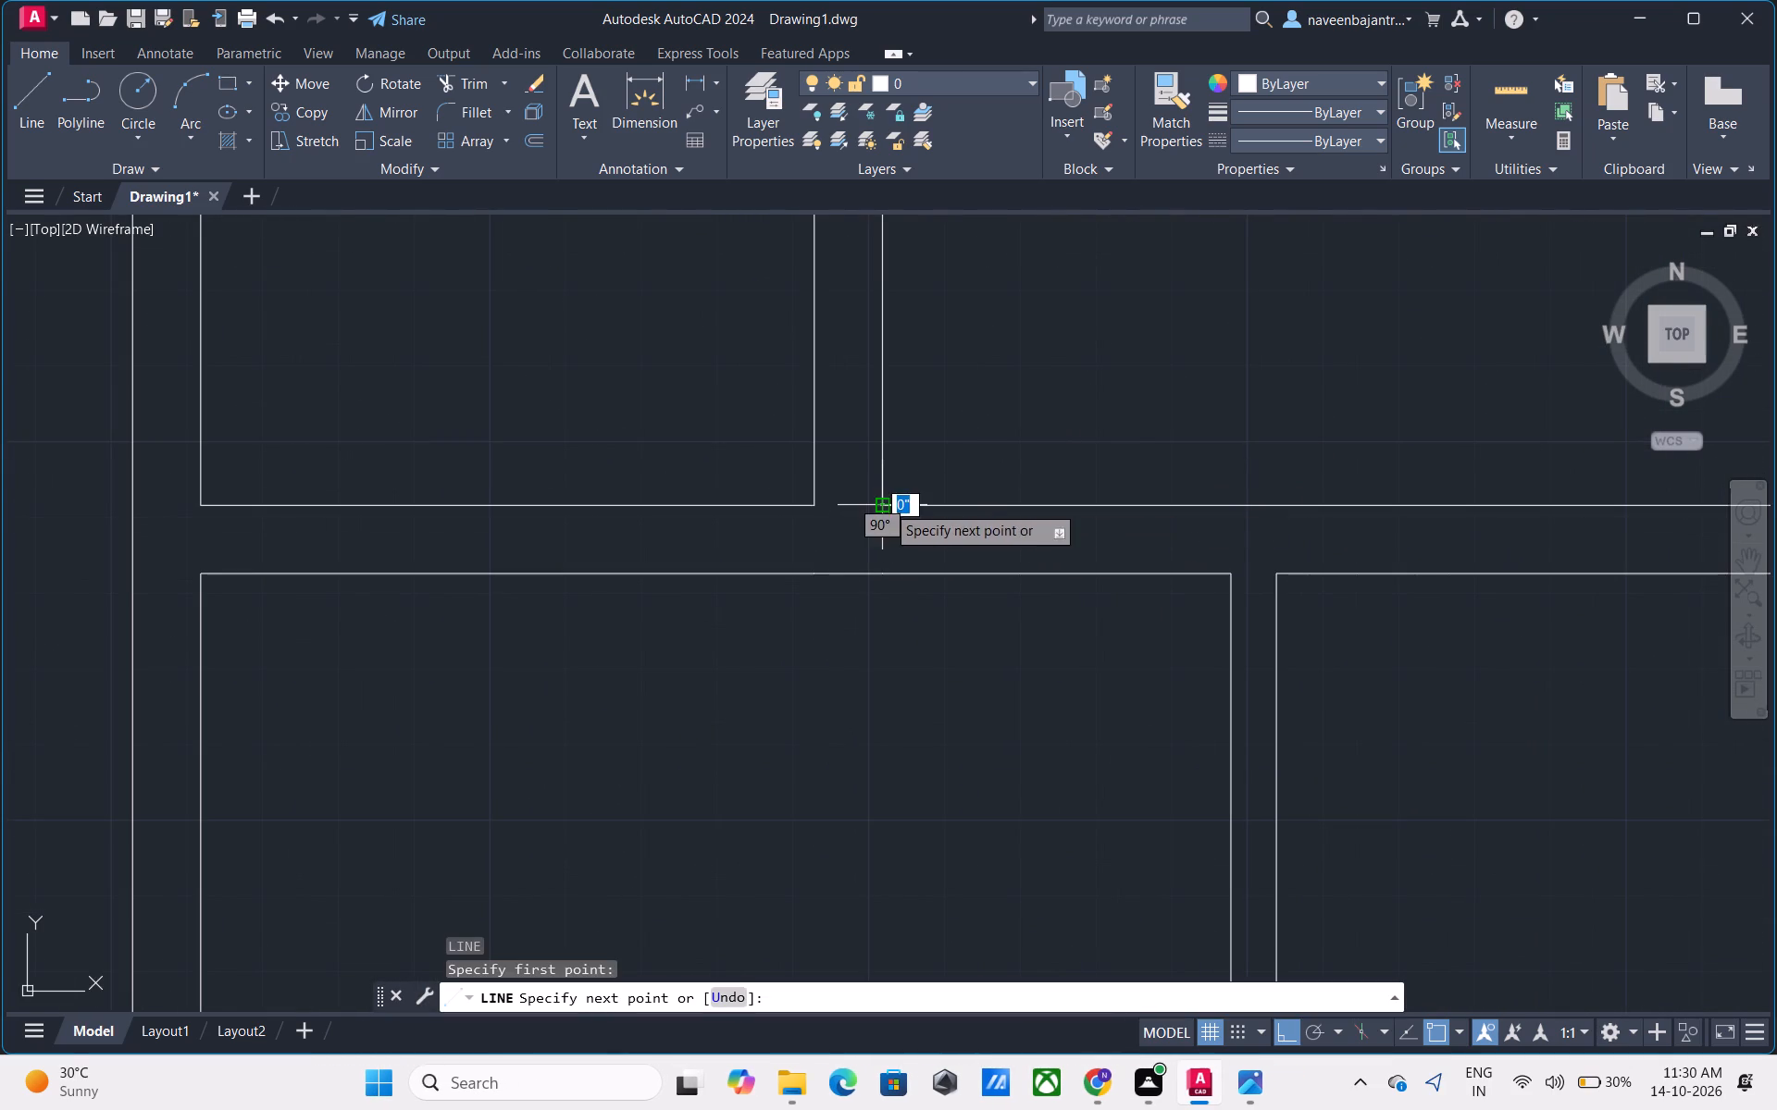
click(894, 623)
key(Escape)
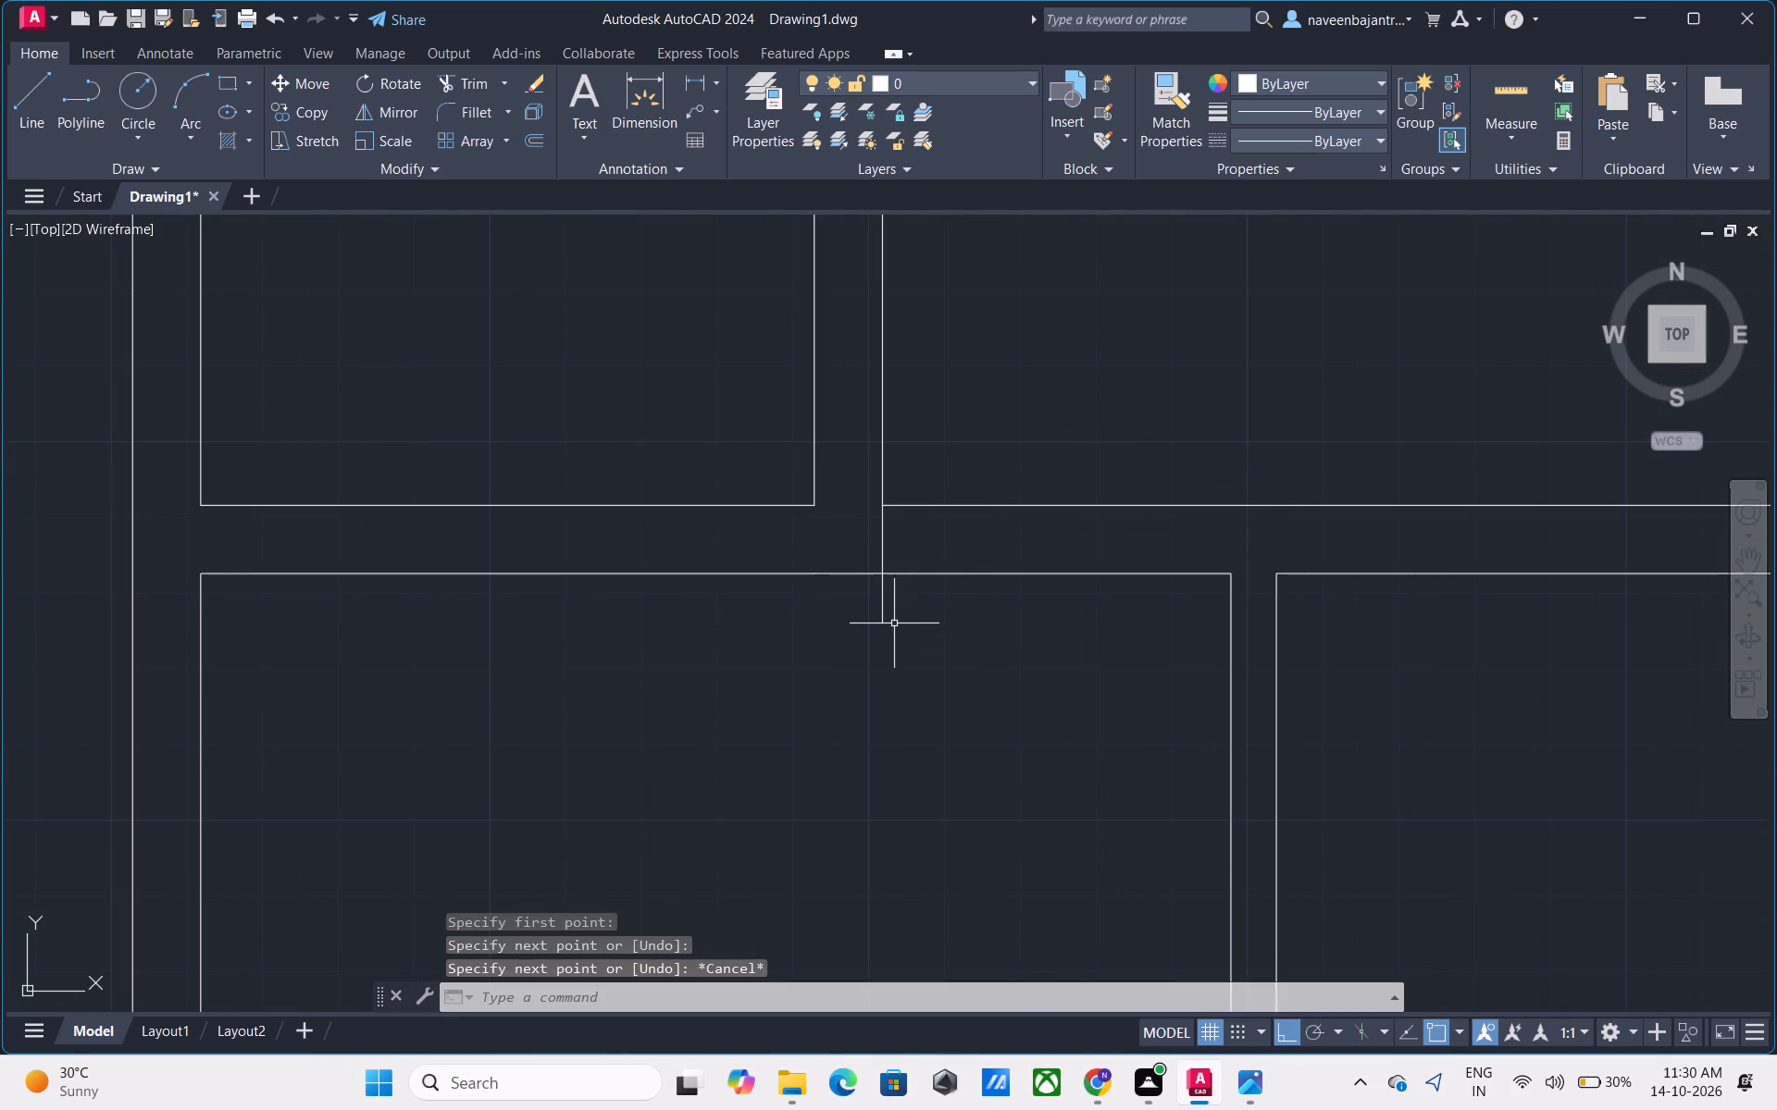
Trim the new vertical line's overhang below the wall's lower face.
text(TR)
key(space)
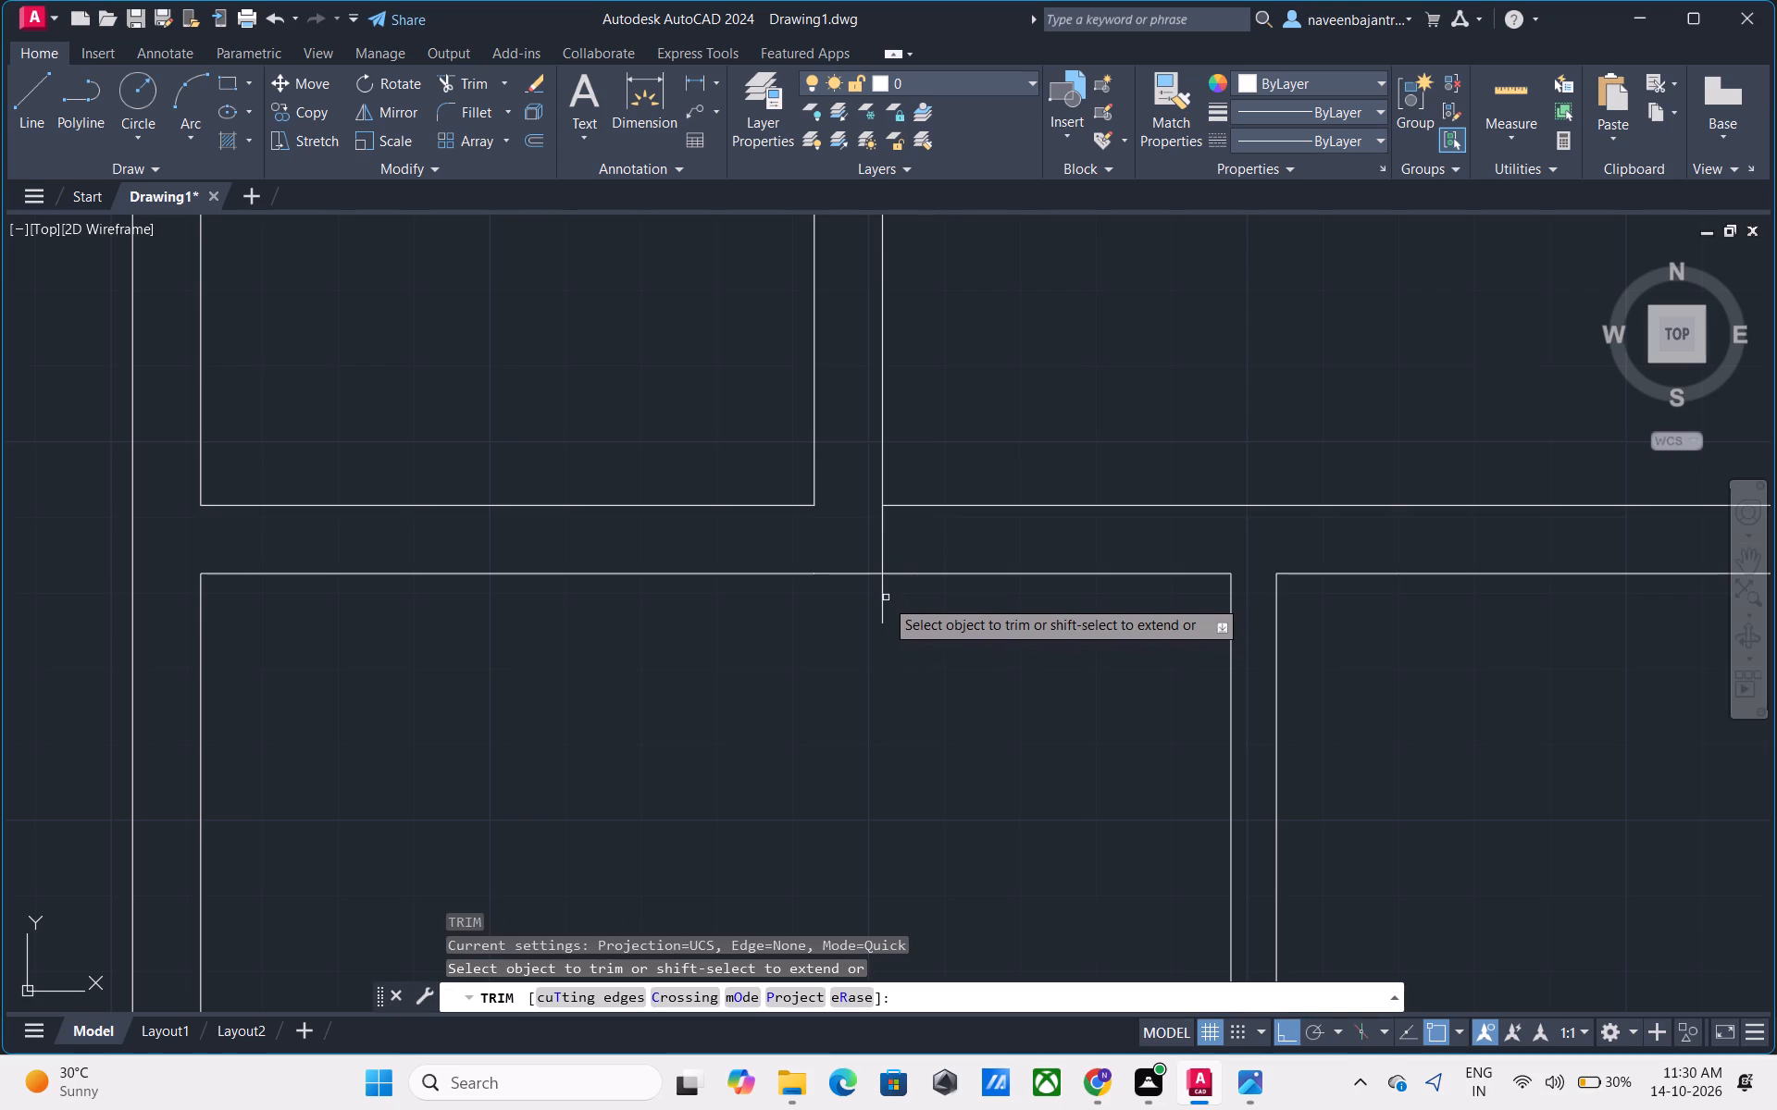
click(885, 601)
key(Escape)
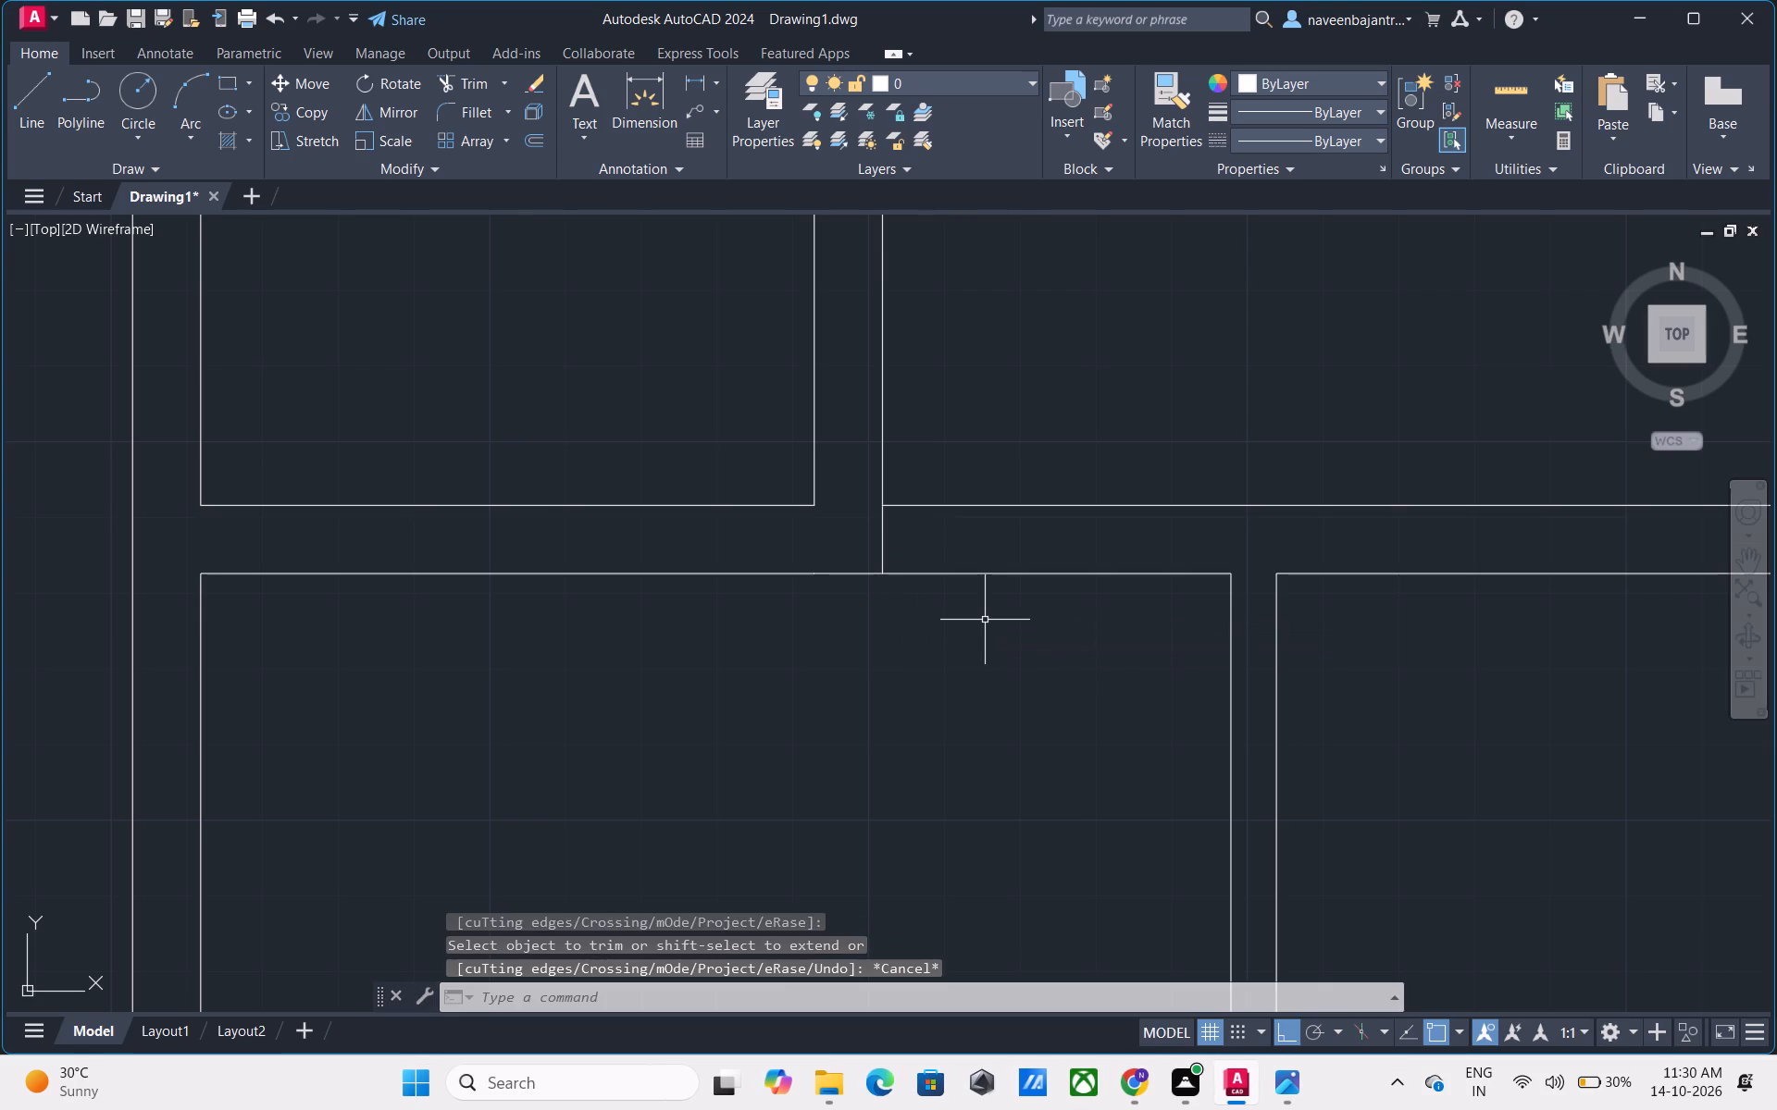
Offset the short line across the wall 3' to the east to mark the opening's other side.
text(O)
key(space)
text(3')
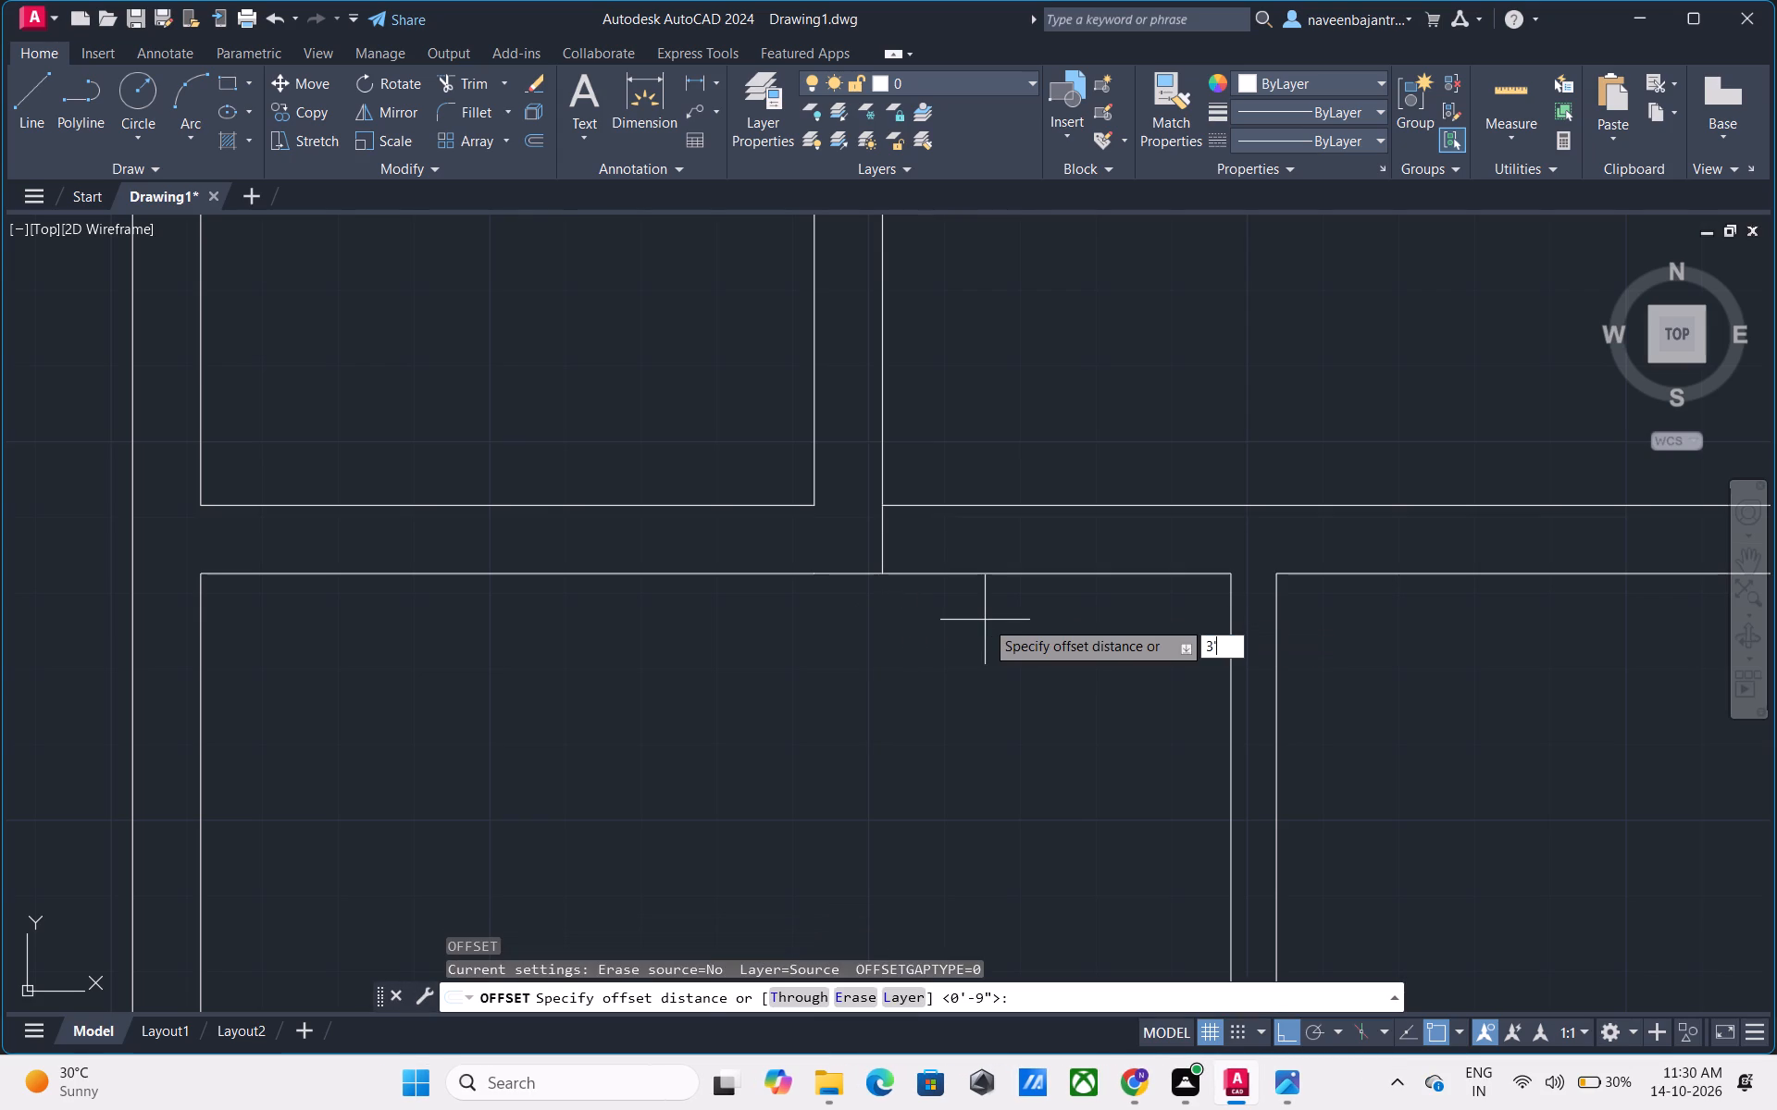
key(Return)
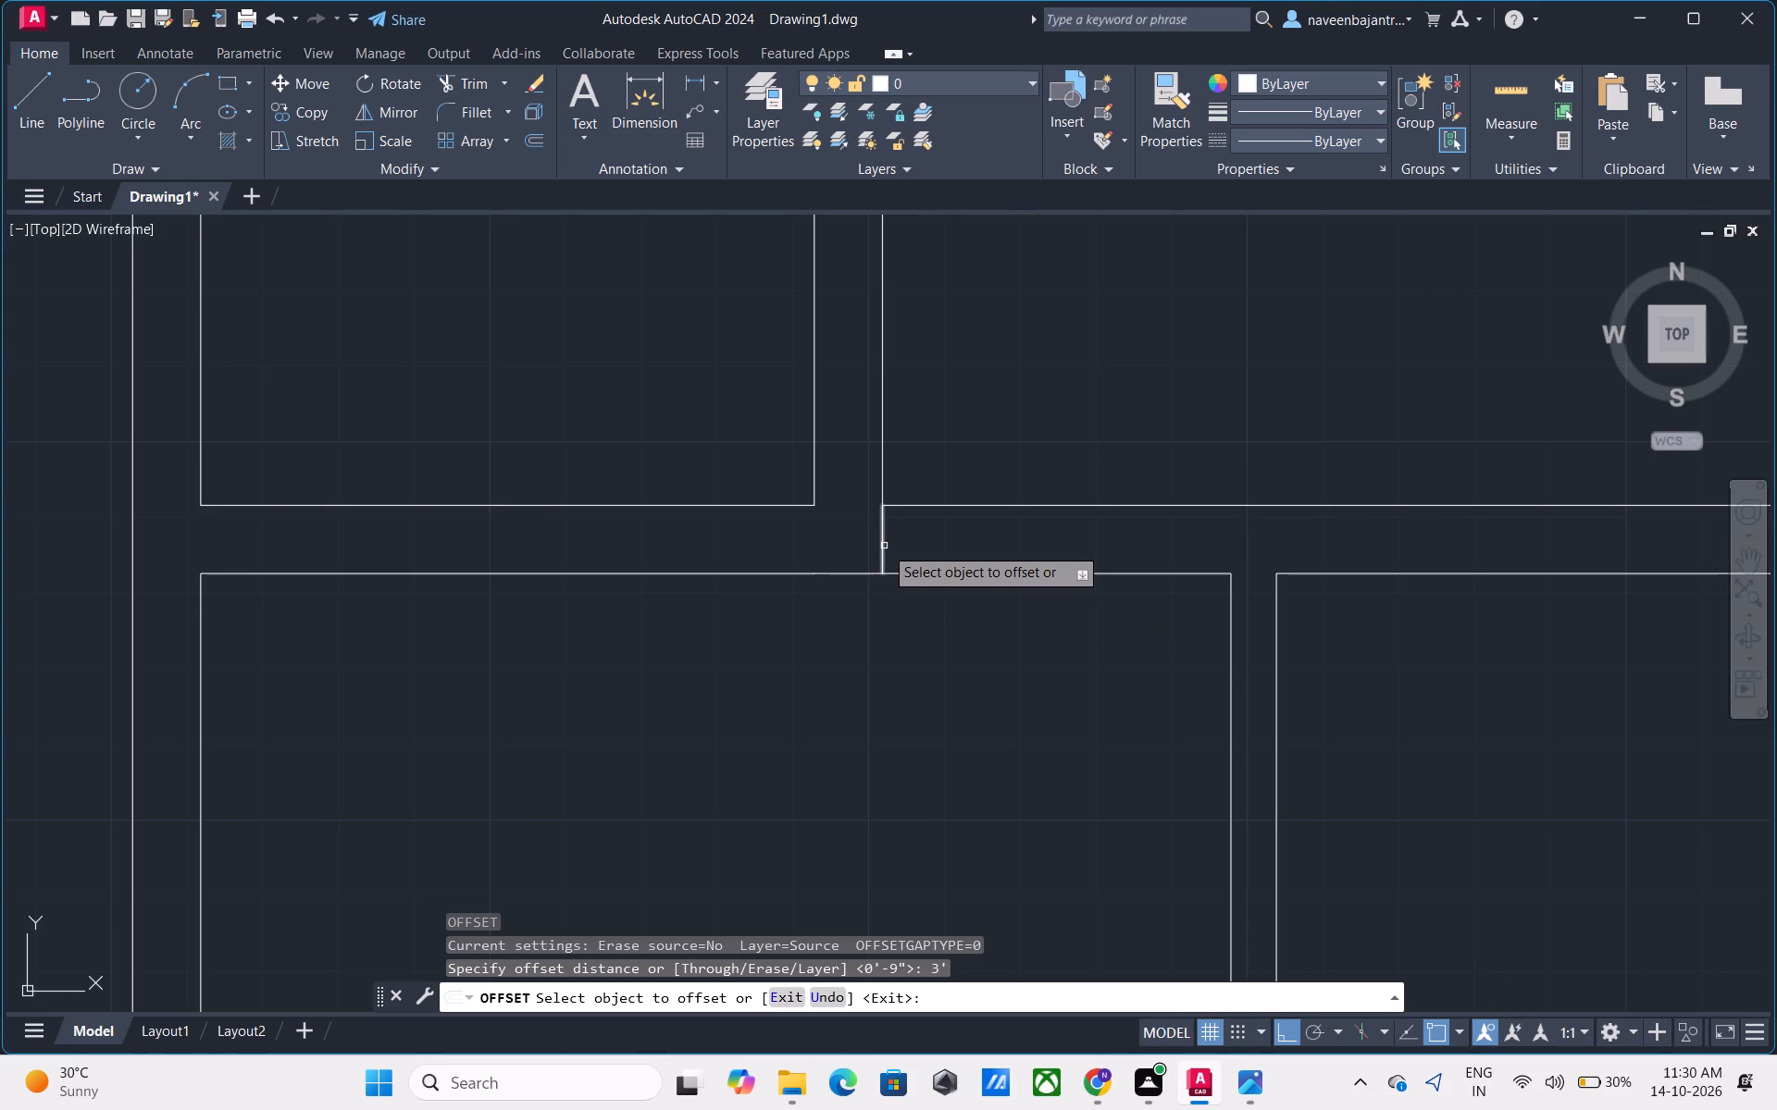
click(884, 546)
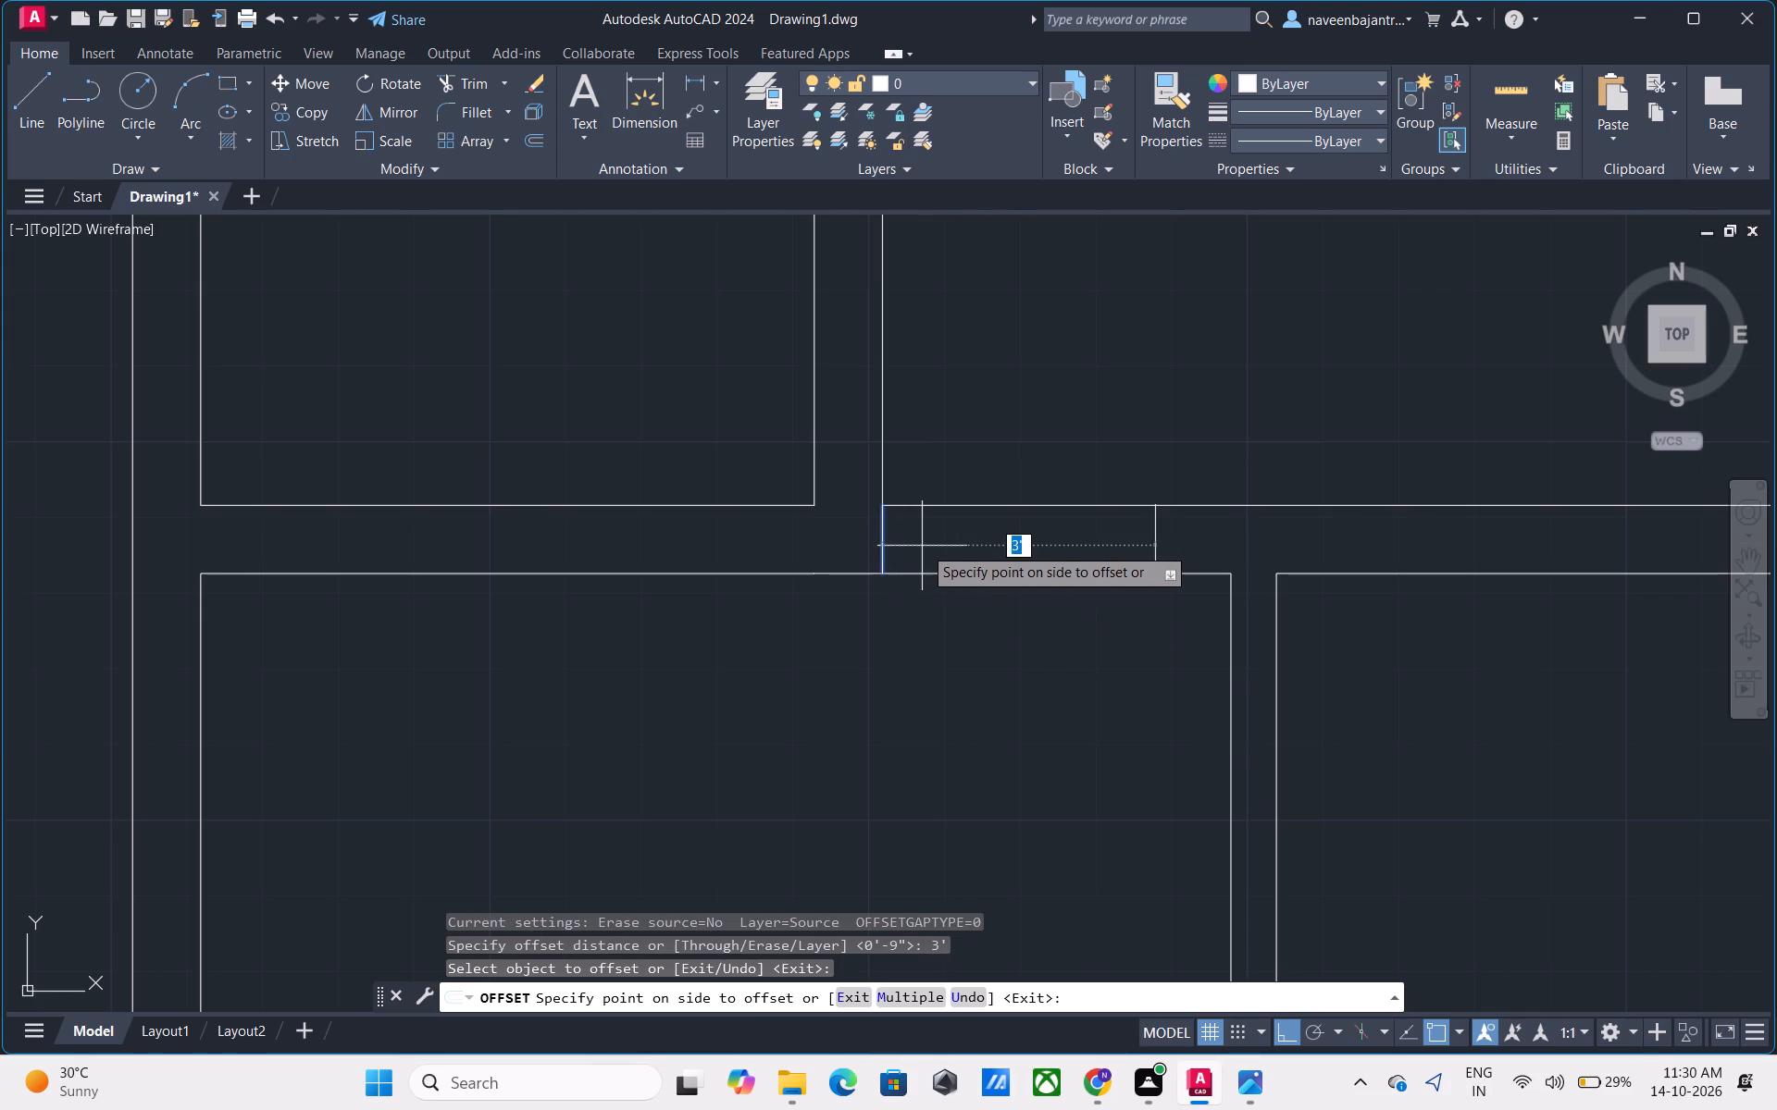
click(938, 544)
key(Escape)
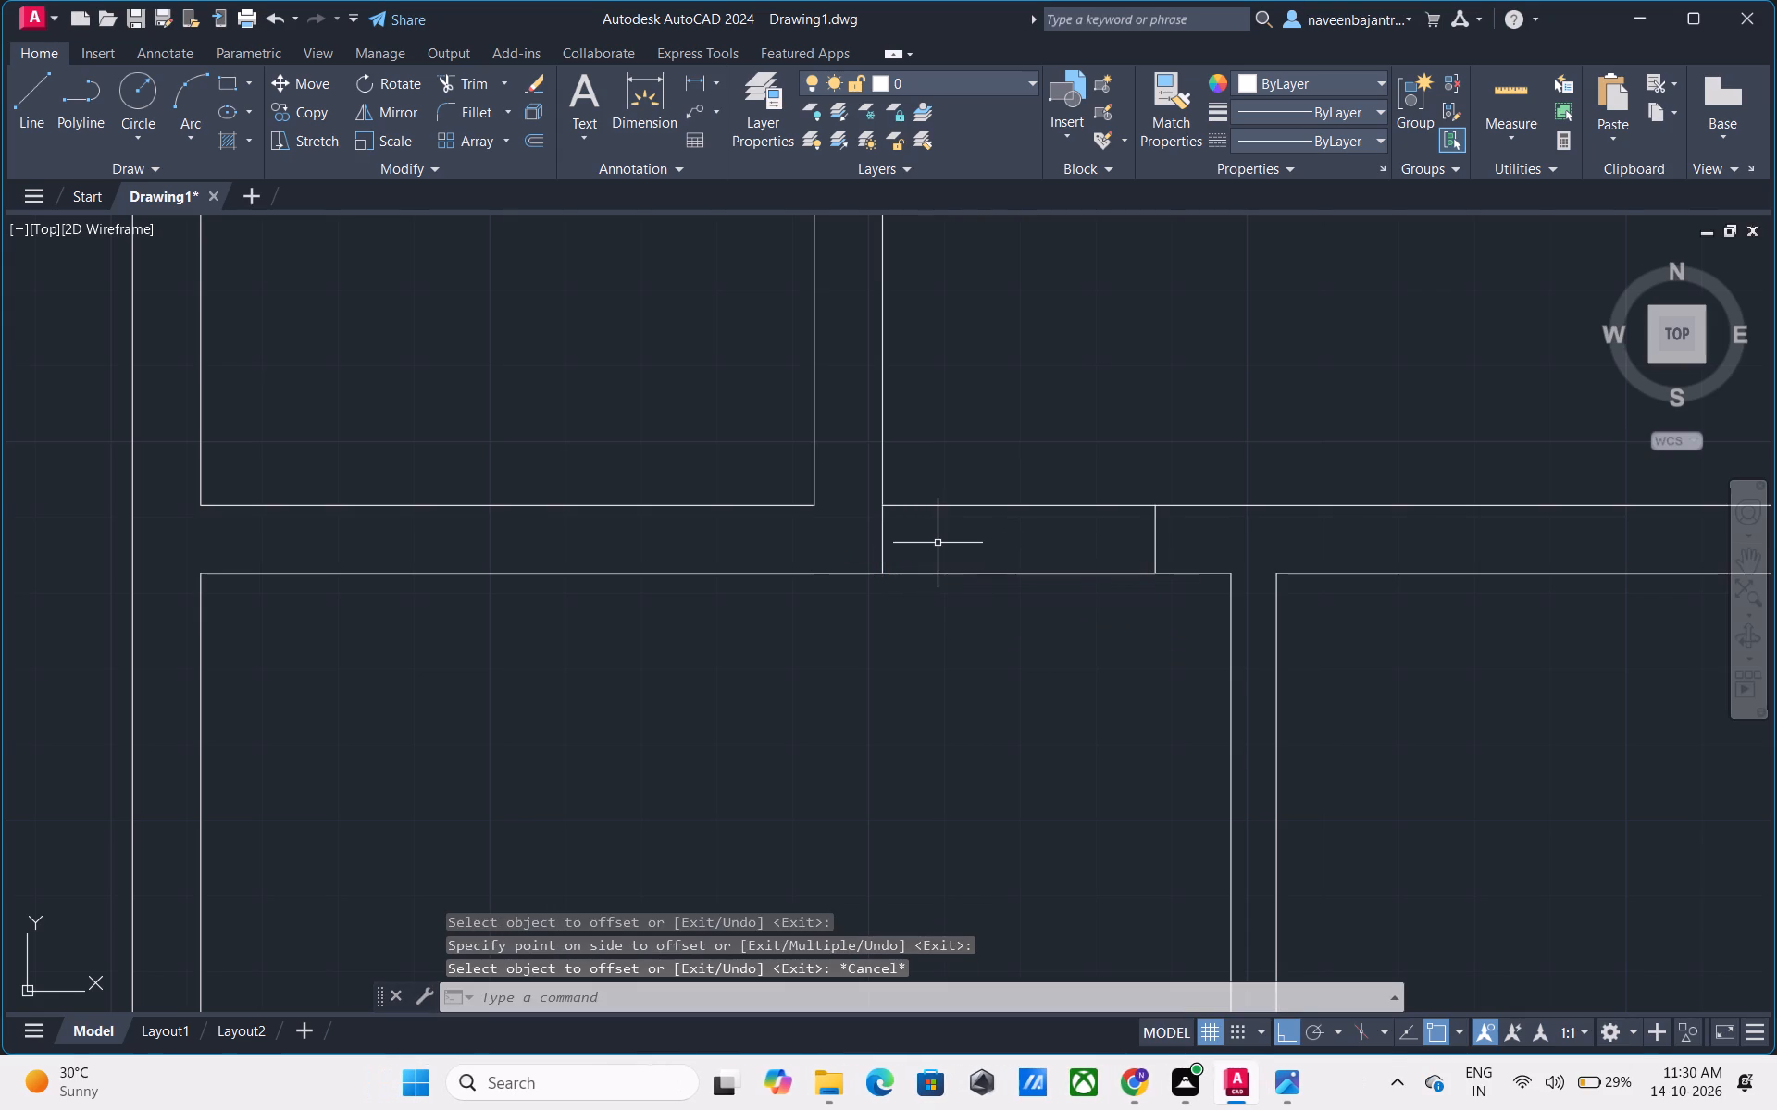
Trim both wall faces between the two short cross lines to open the 3' doorway at the northeast room's southwest corner.
text(TR)
key(space)
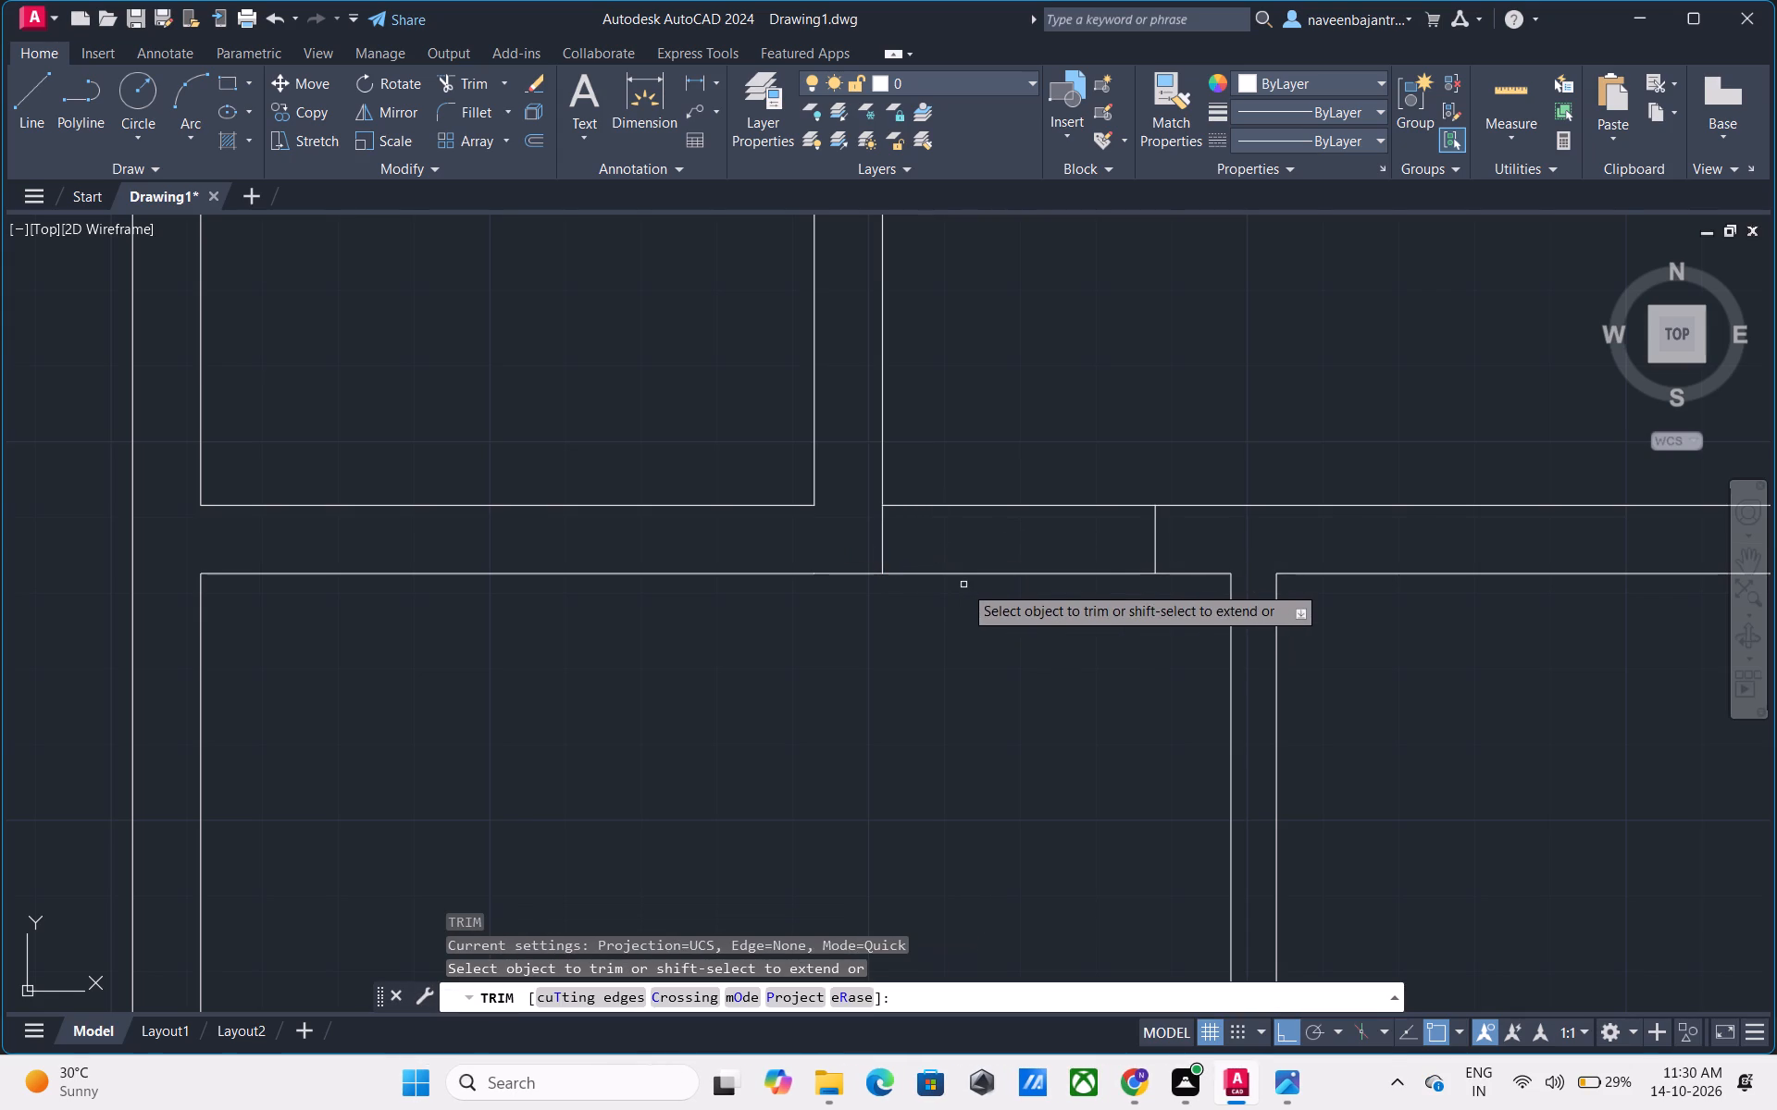
click(980, 575)
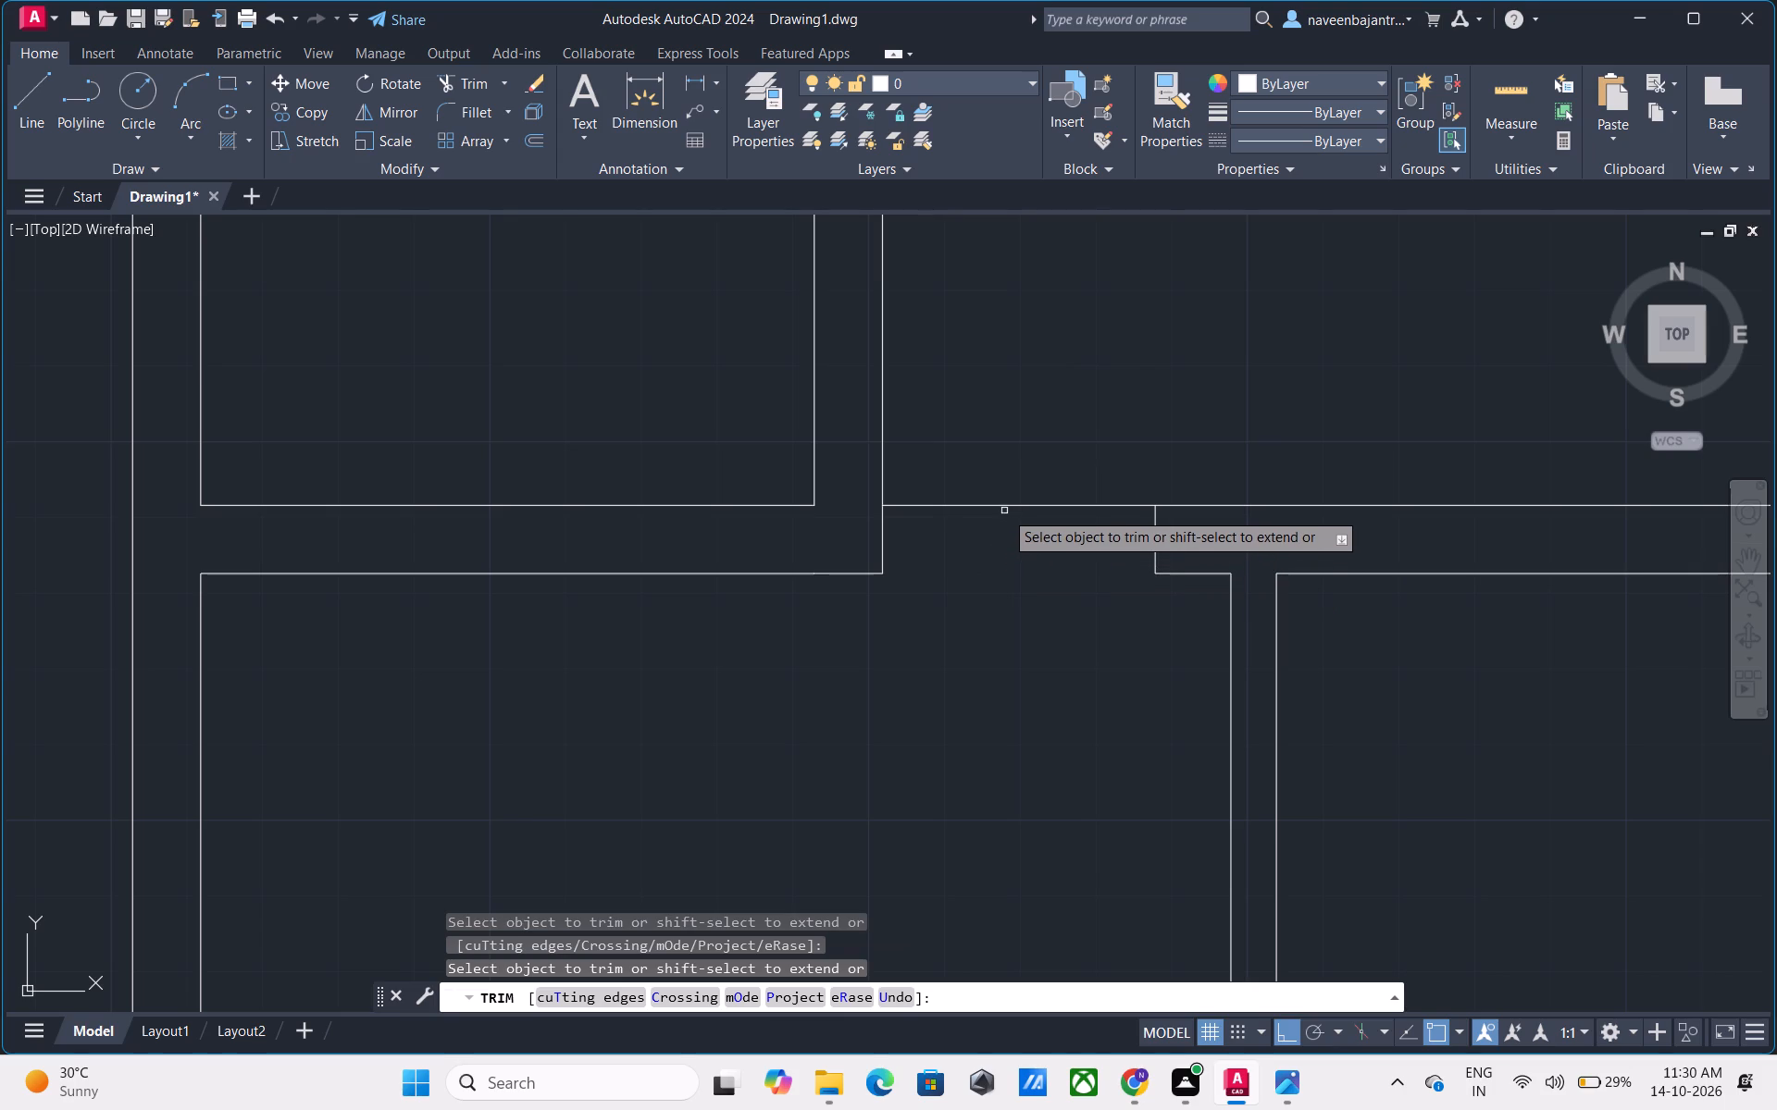
click(1006, 507)
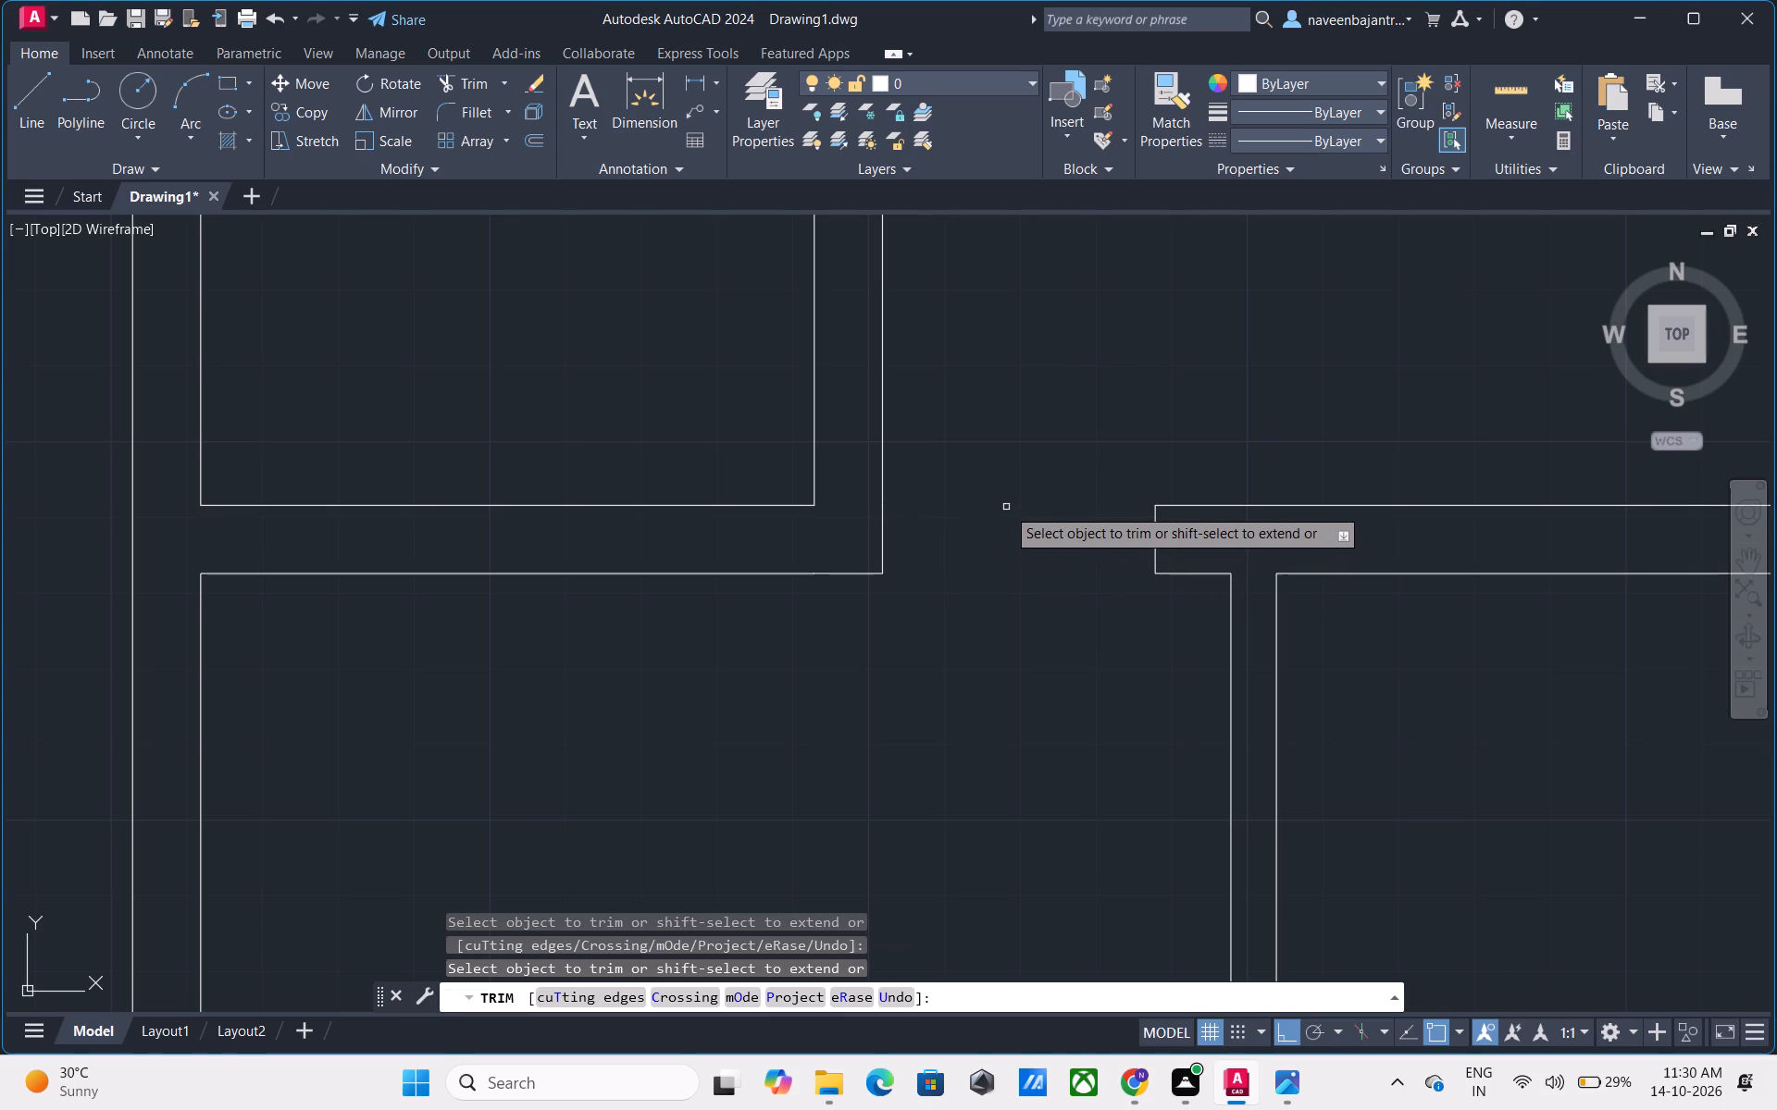
scroll(288, 586, down, 1)
middle_drag(292, 613, 785, 615)
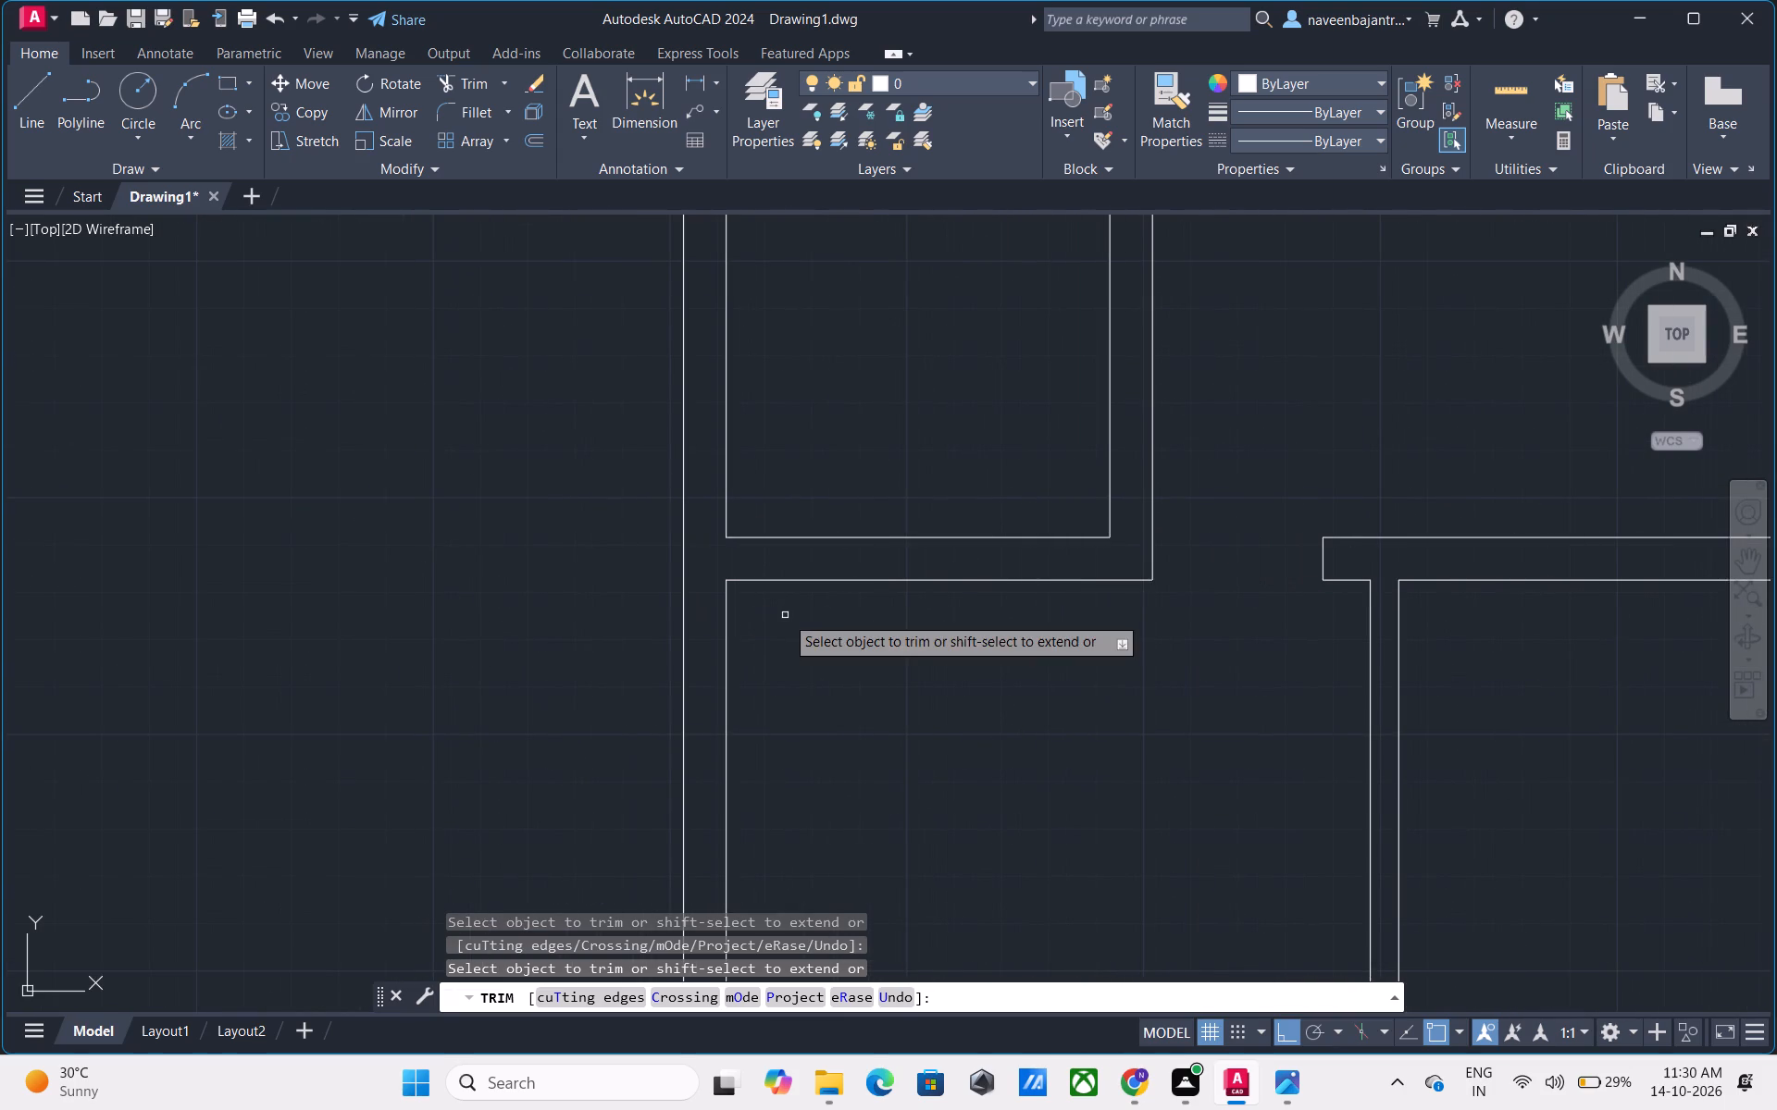
key(Escape)
Draw a short vertical line across the 9" wall from the southwest inner corner of the room below the small northwest room.
text(L)
key(space)
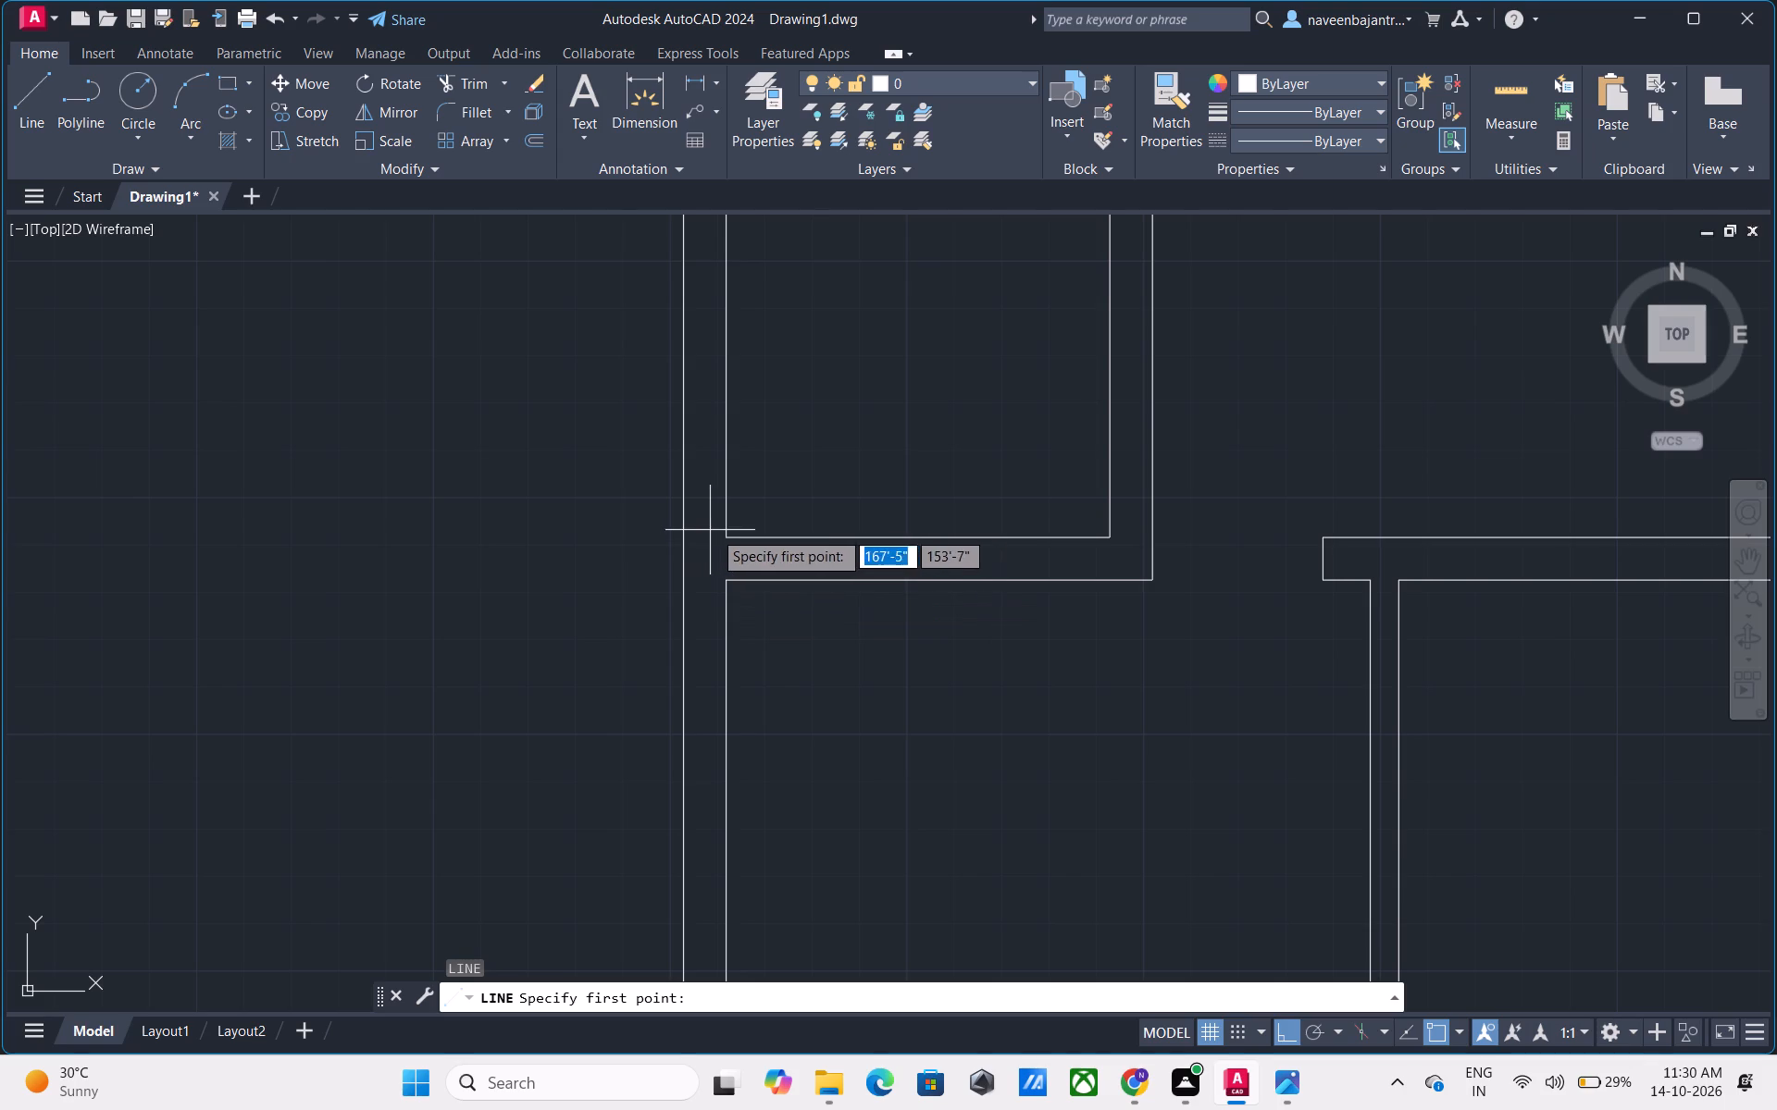
click(725, 536)
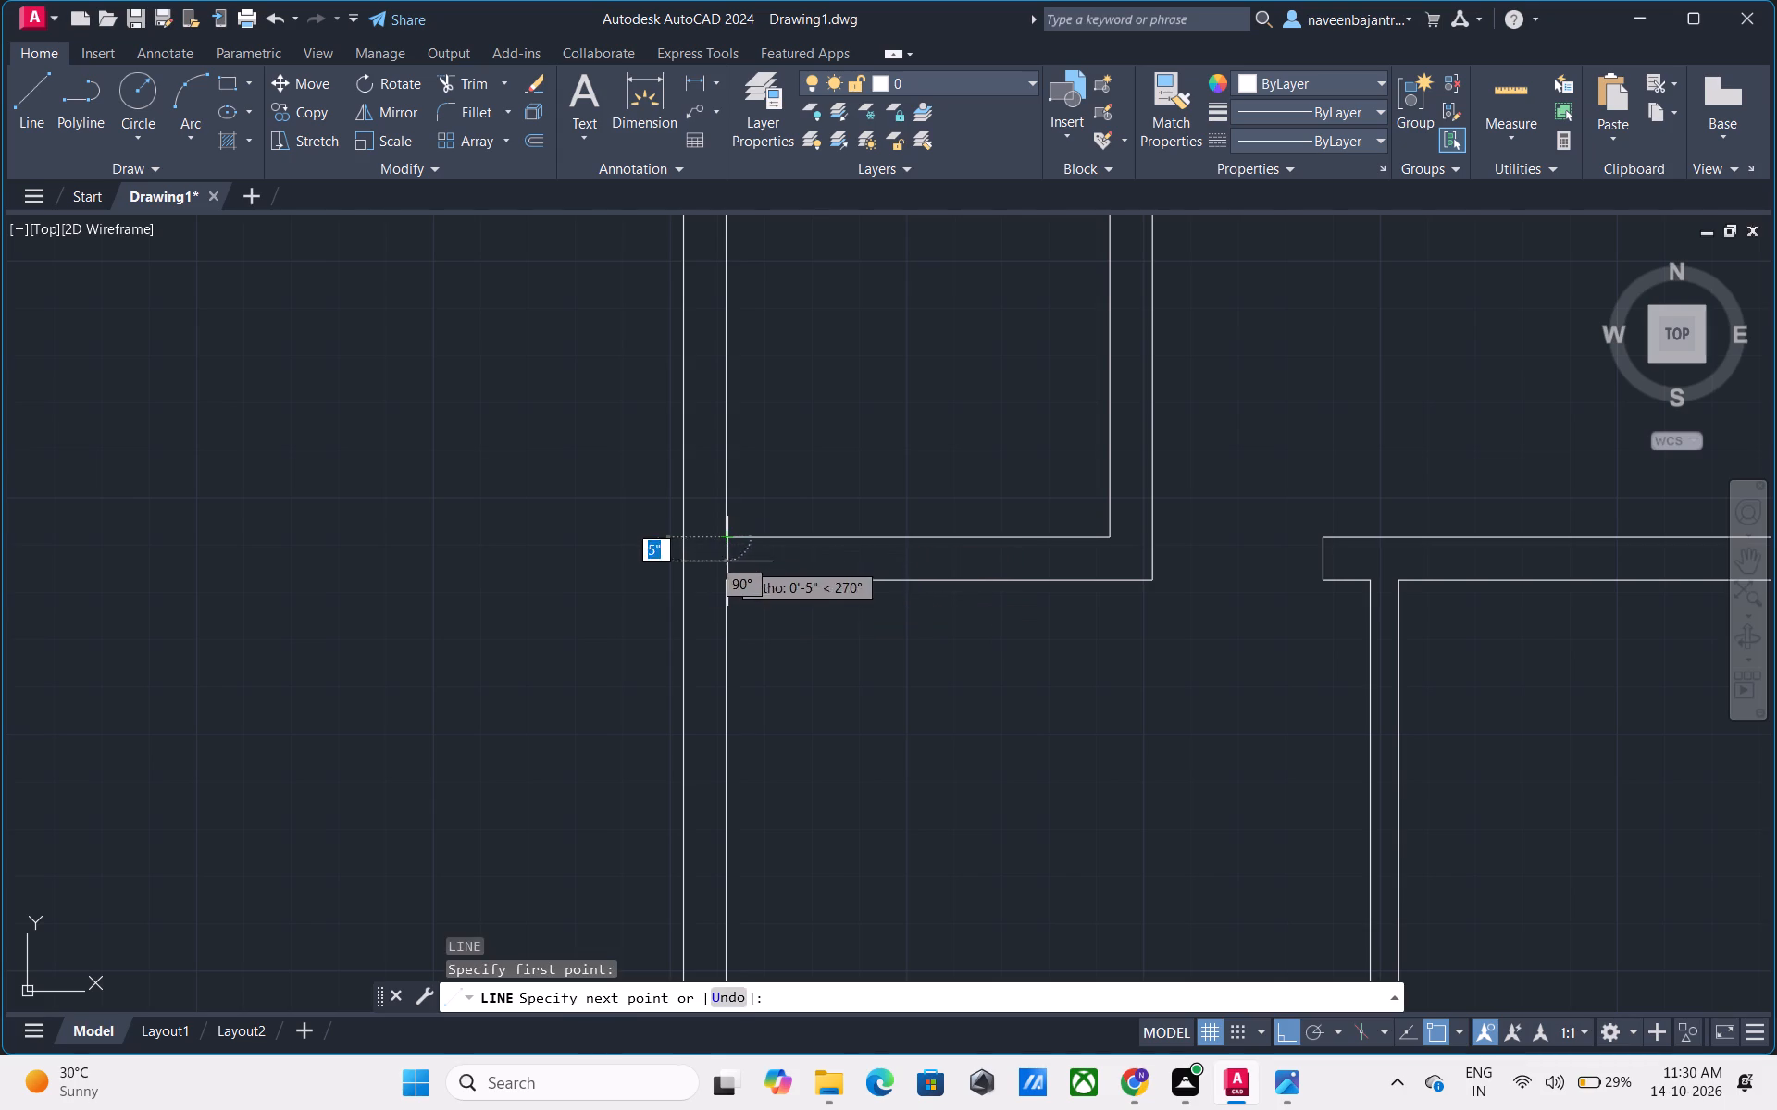
click(727, 576)
key(Escape)
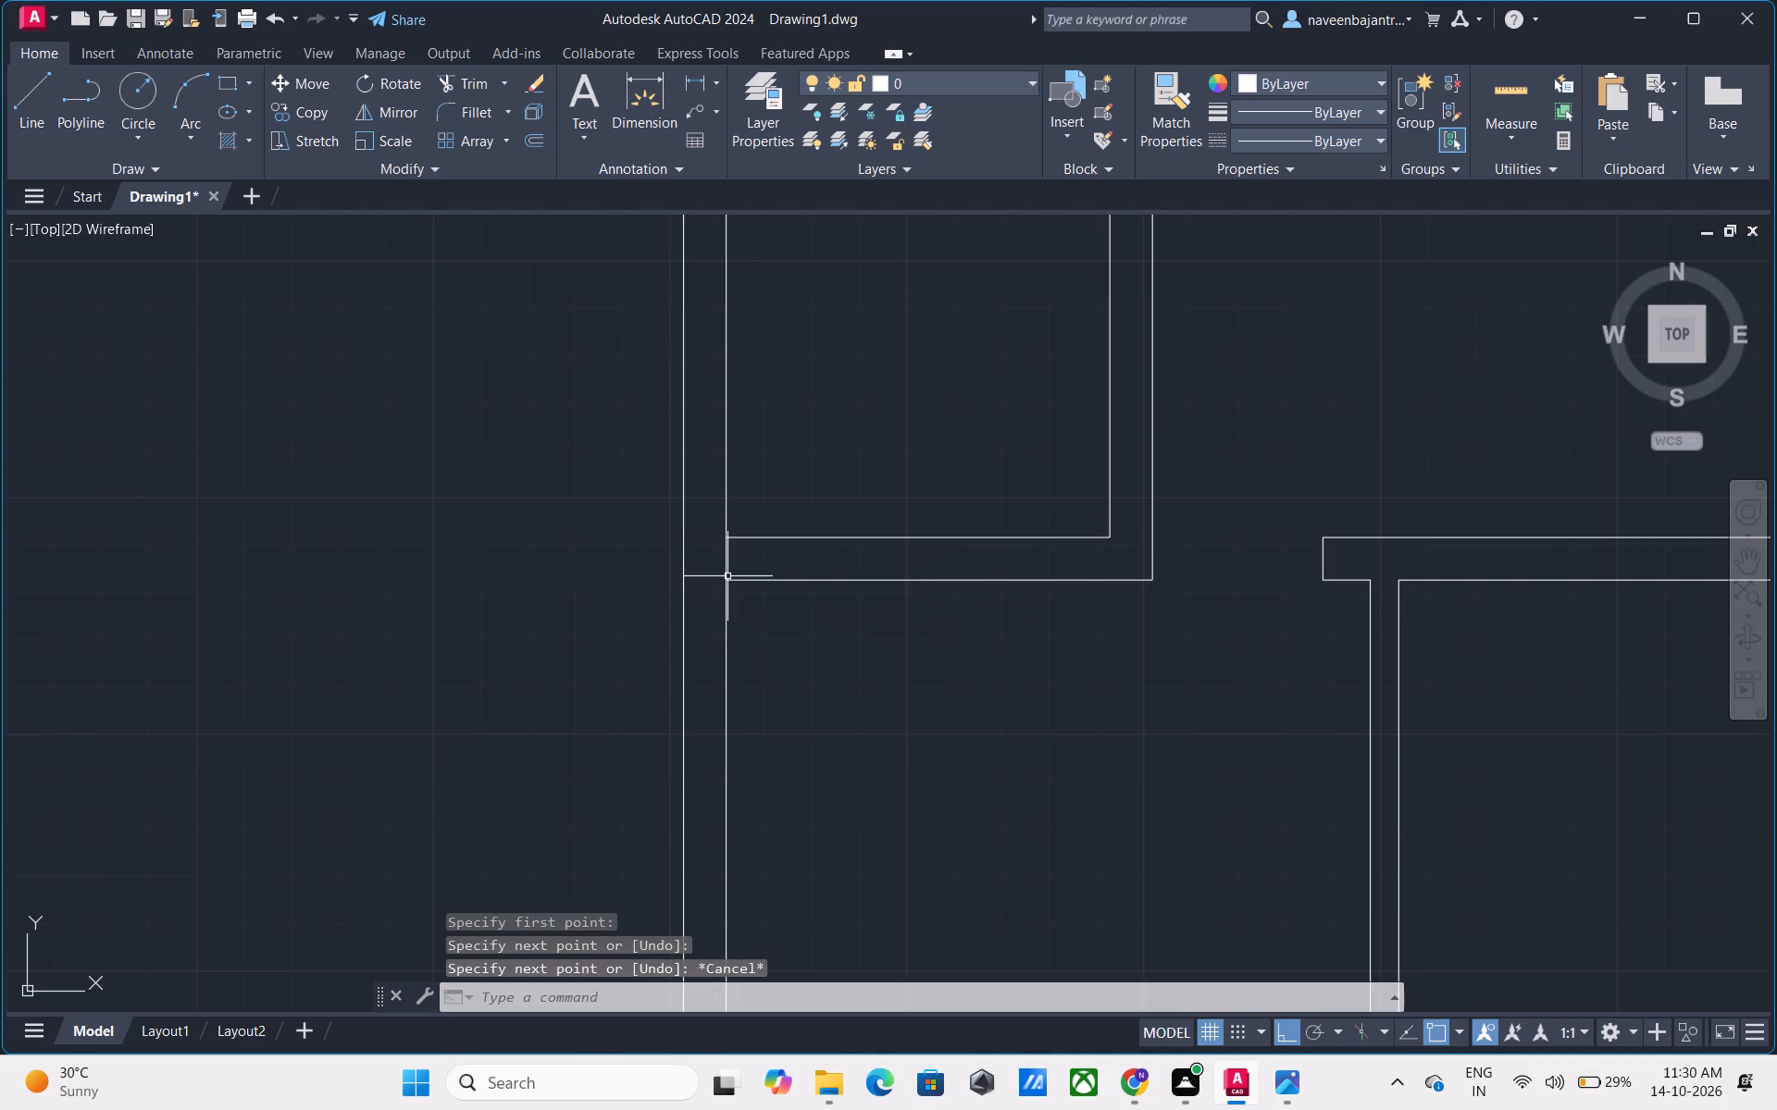
Offset the short line across the wall 2.5' to the east to mark the doorway's other side.
key(o)
key(space)
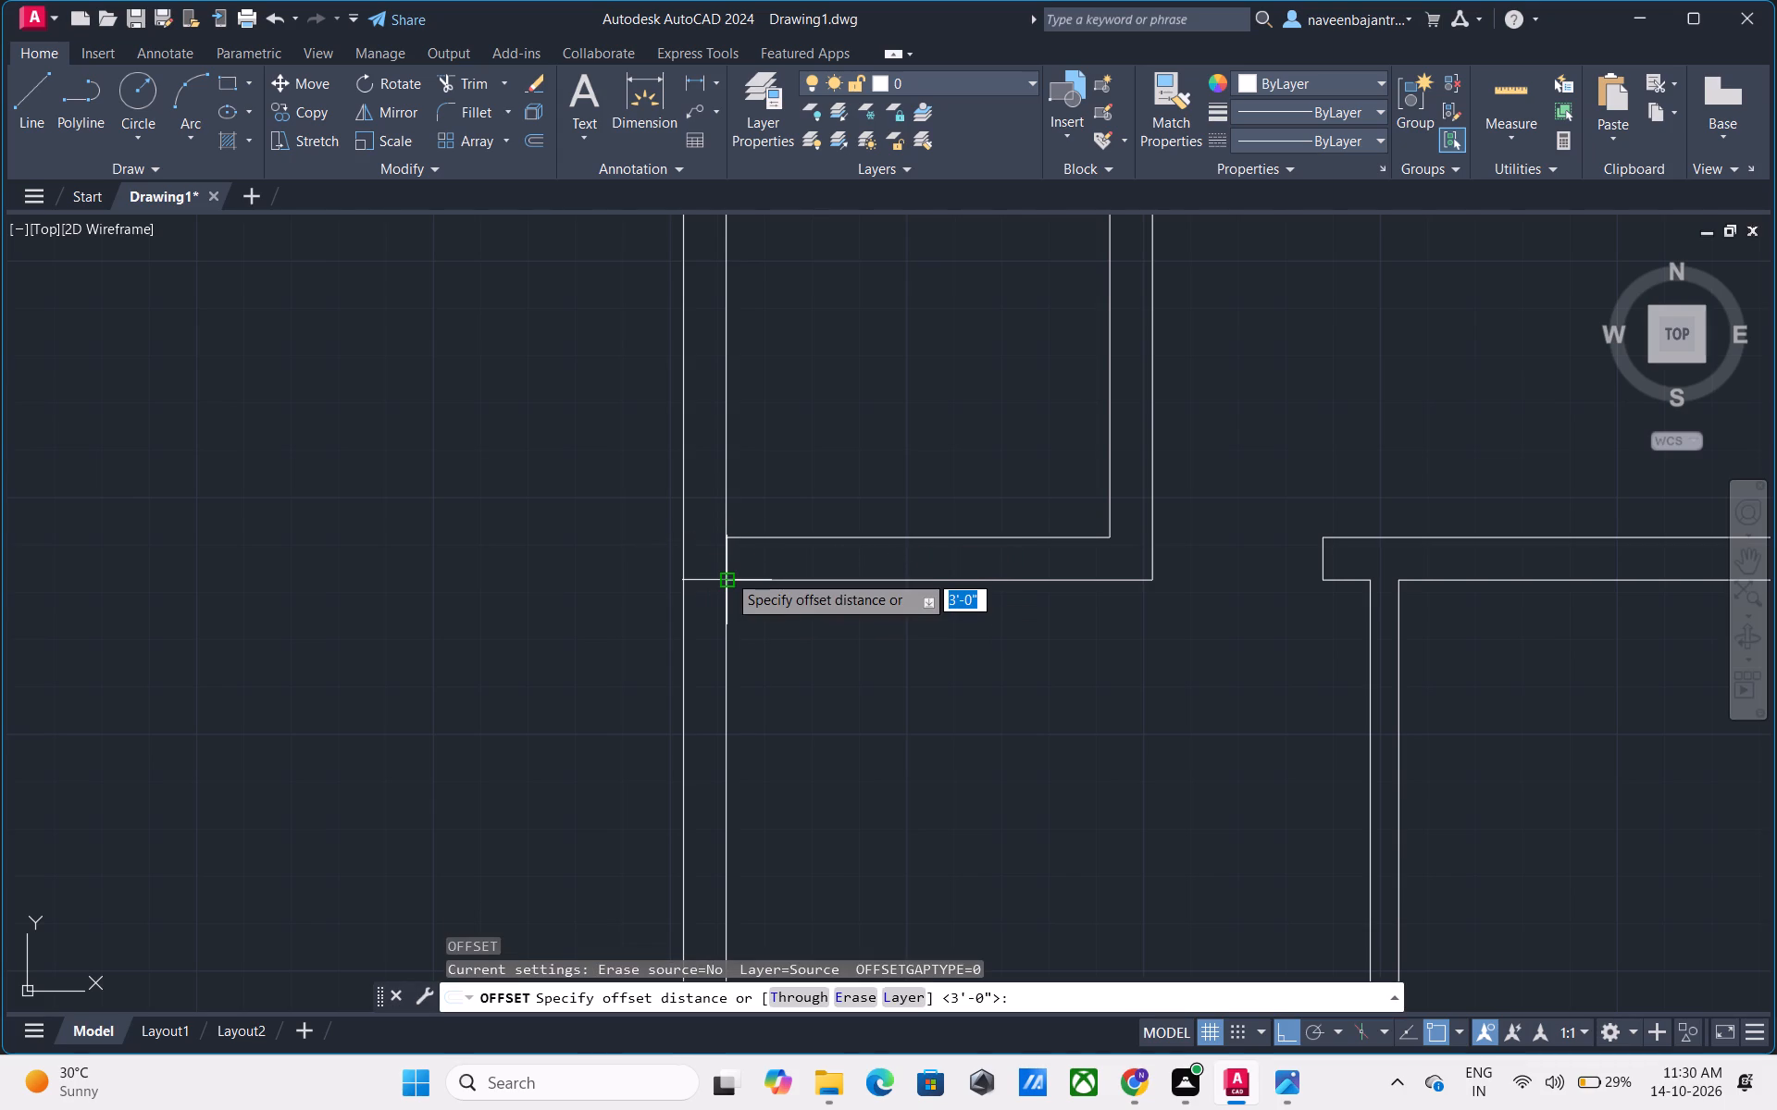
key(2)
text(.5)
key(apostrophe)
key(Return)
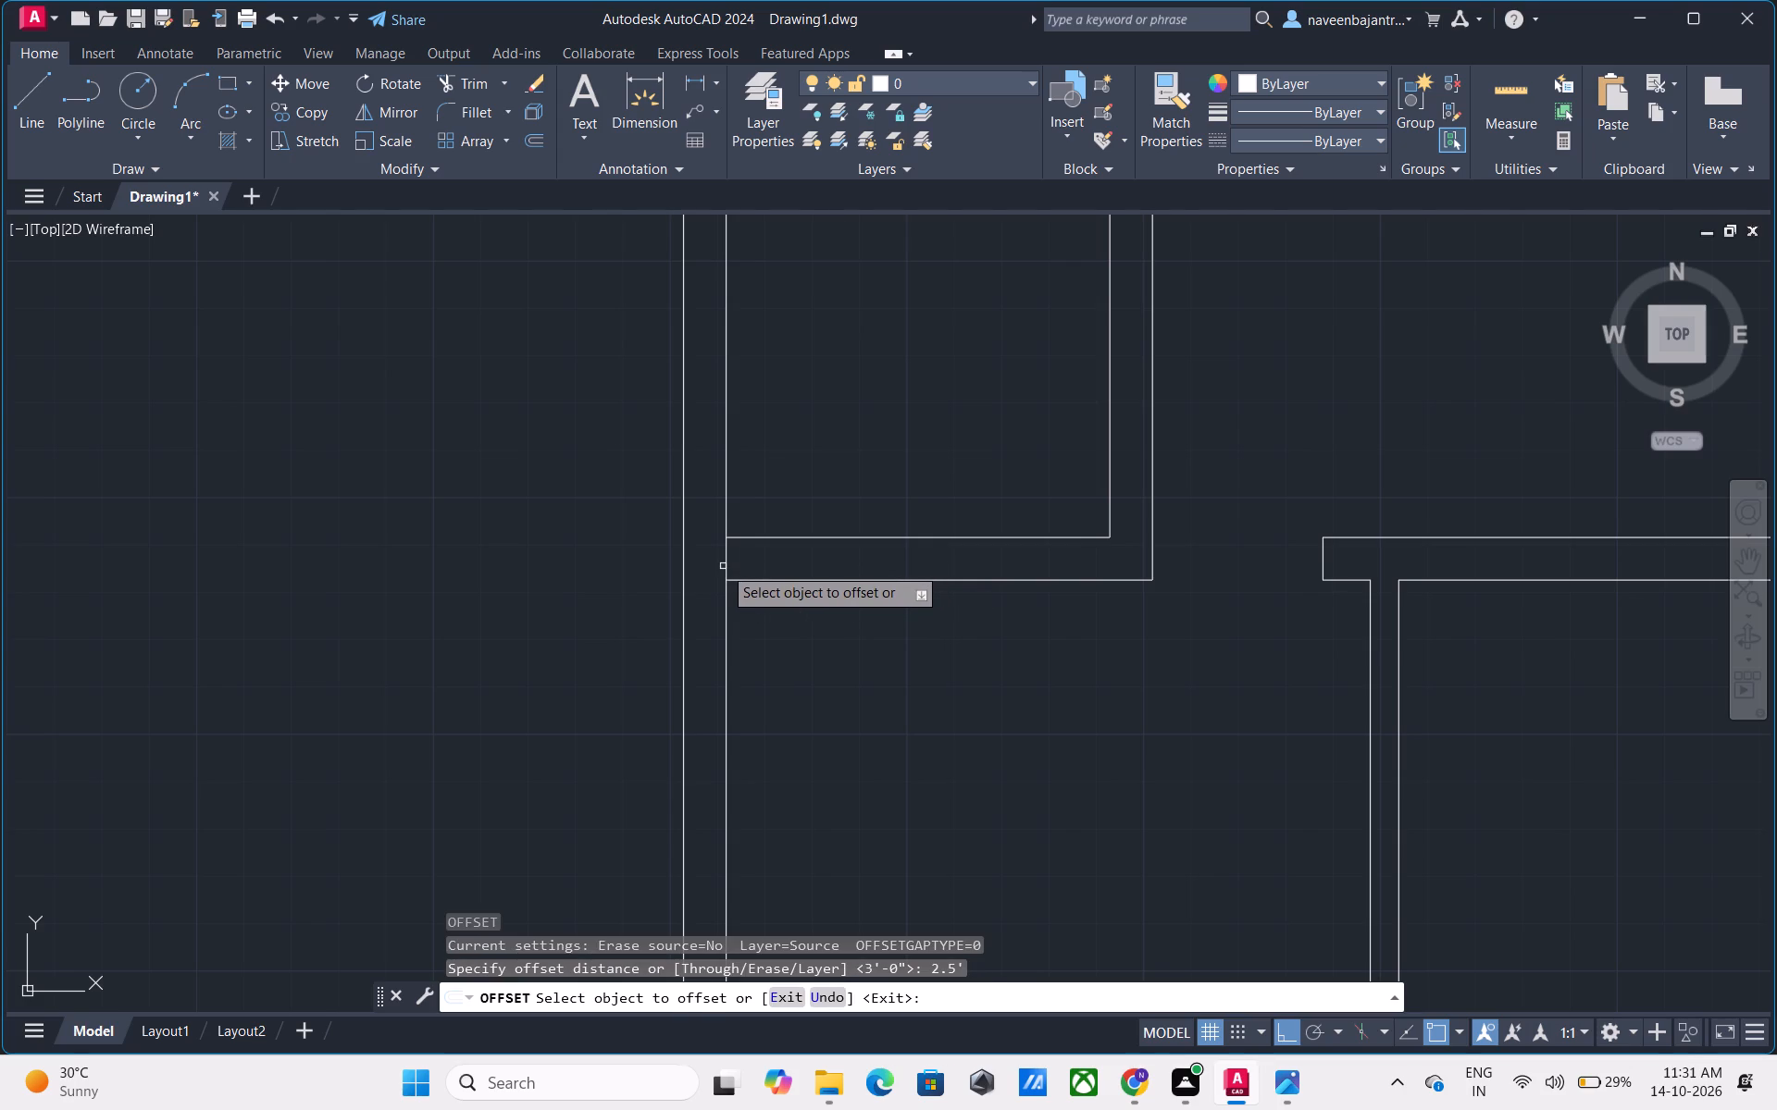
click(726, 565)
click(780, 568)
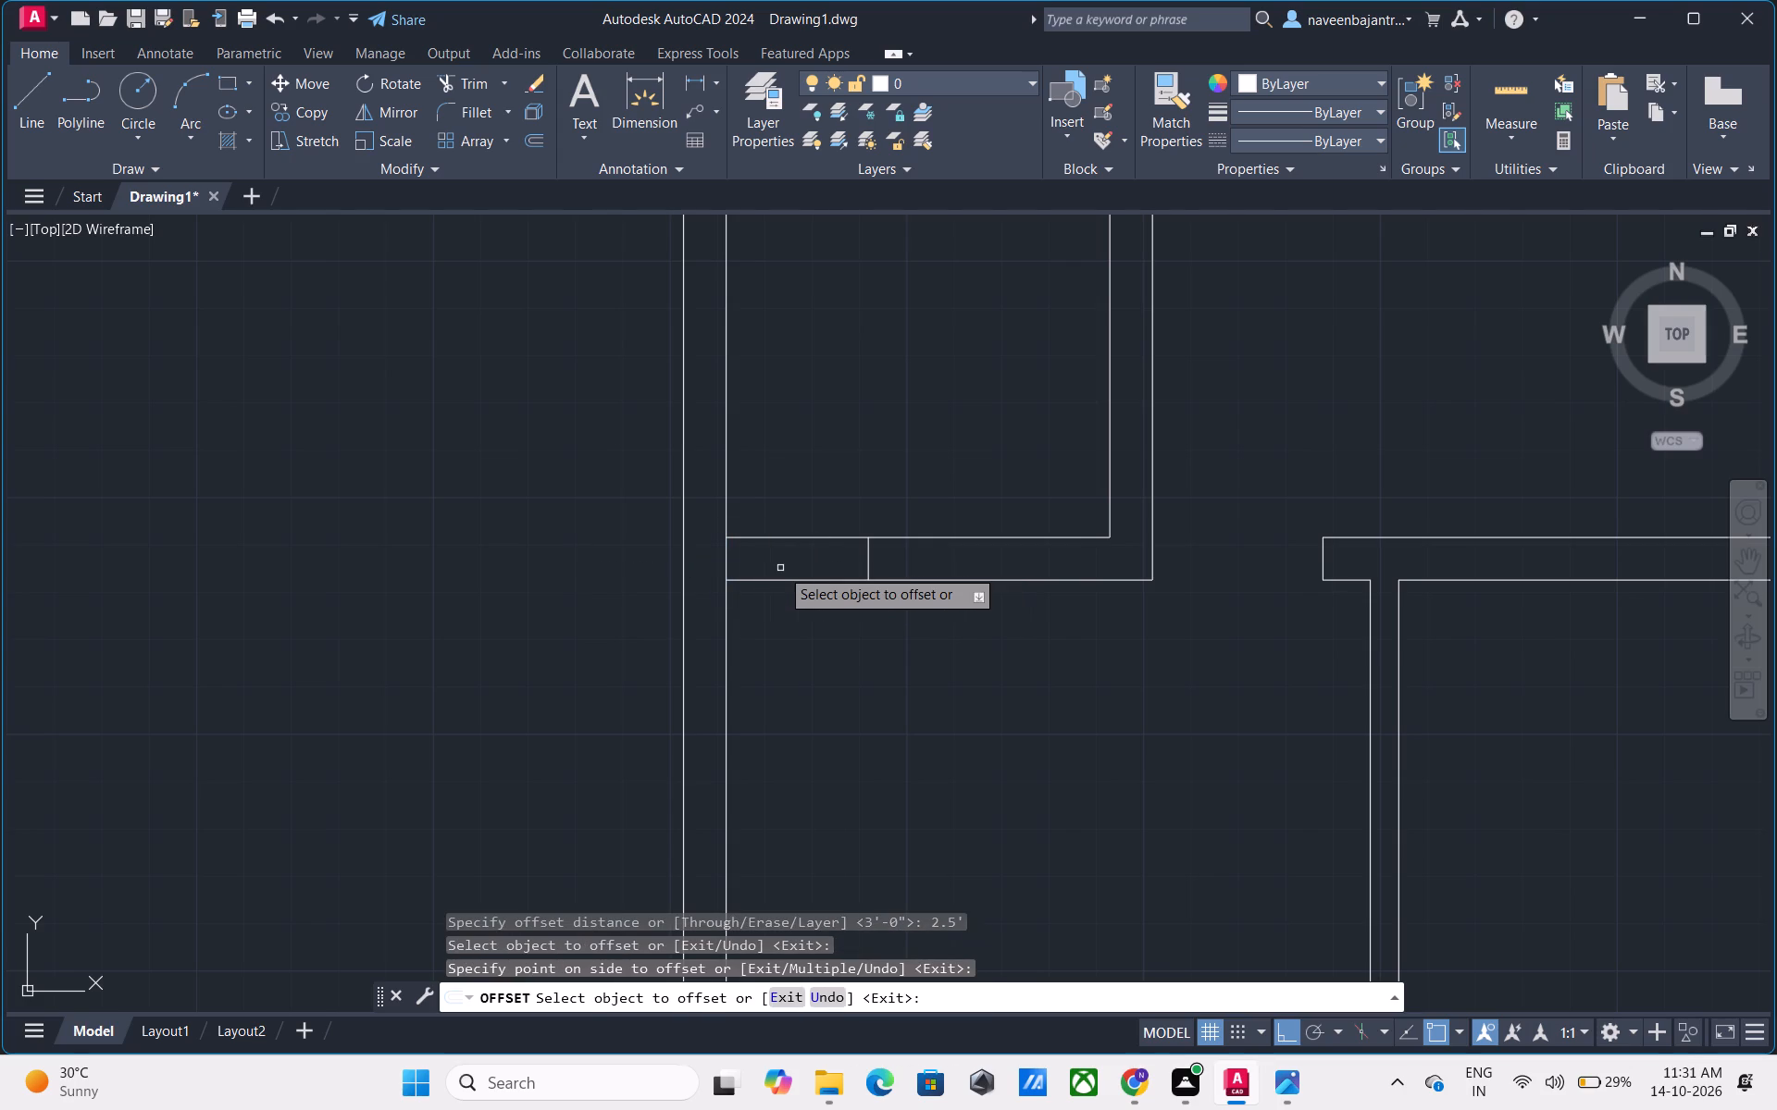
key(Escape)
Trim both wall faces west of the offset line to open the 2.5' doorway in that room's south wall.
key(t)
key(r)
key(space)
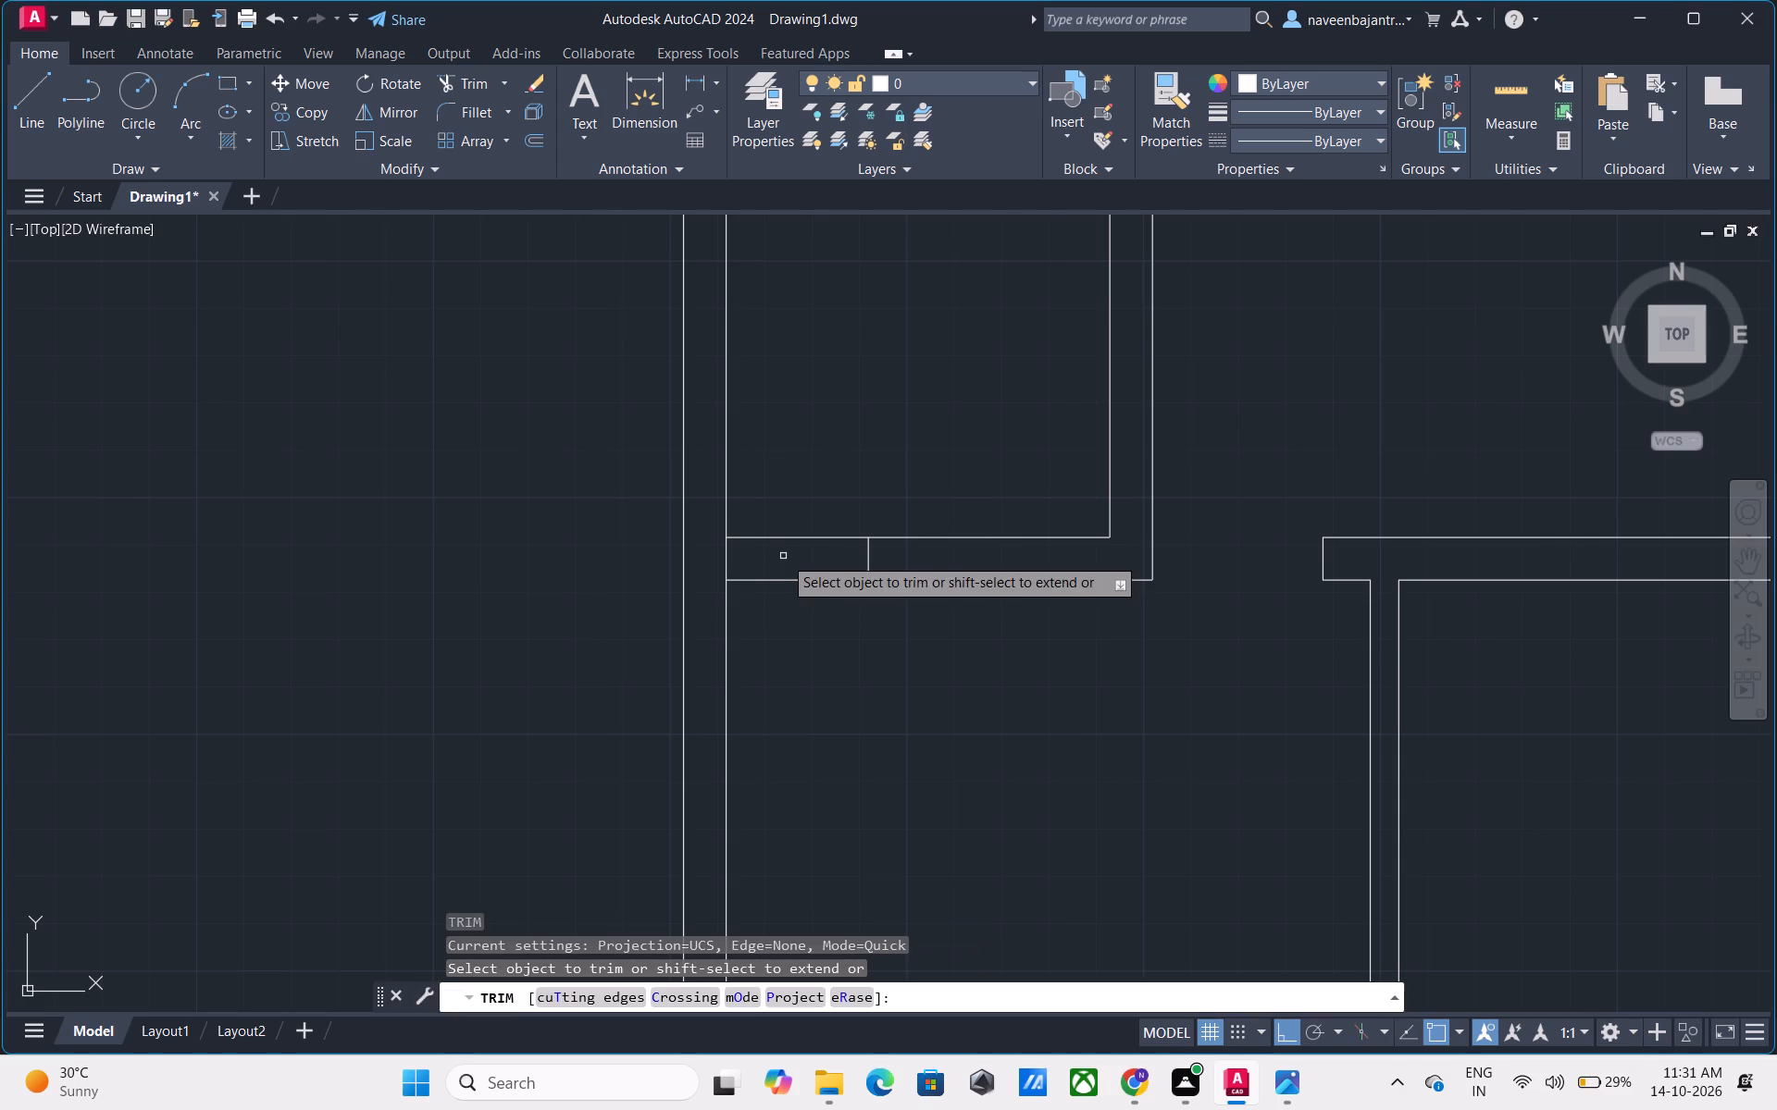
click(789, 583)
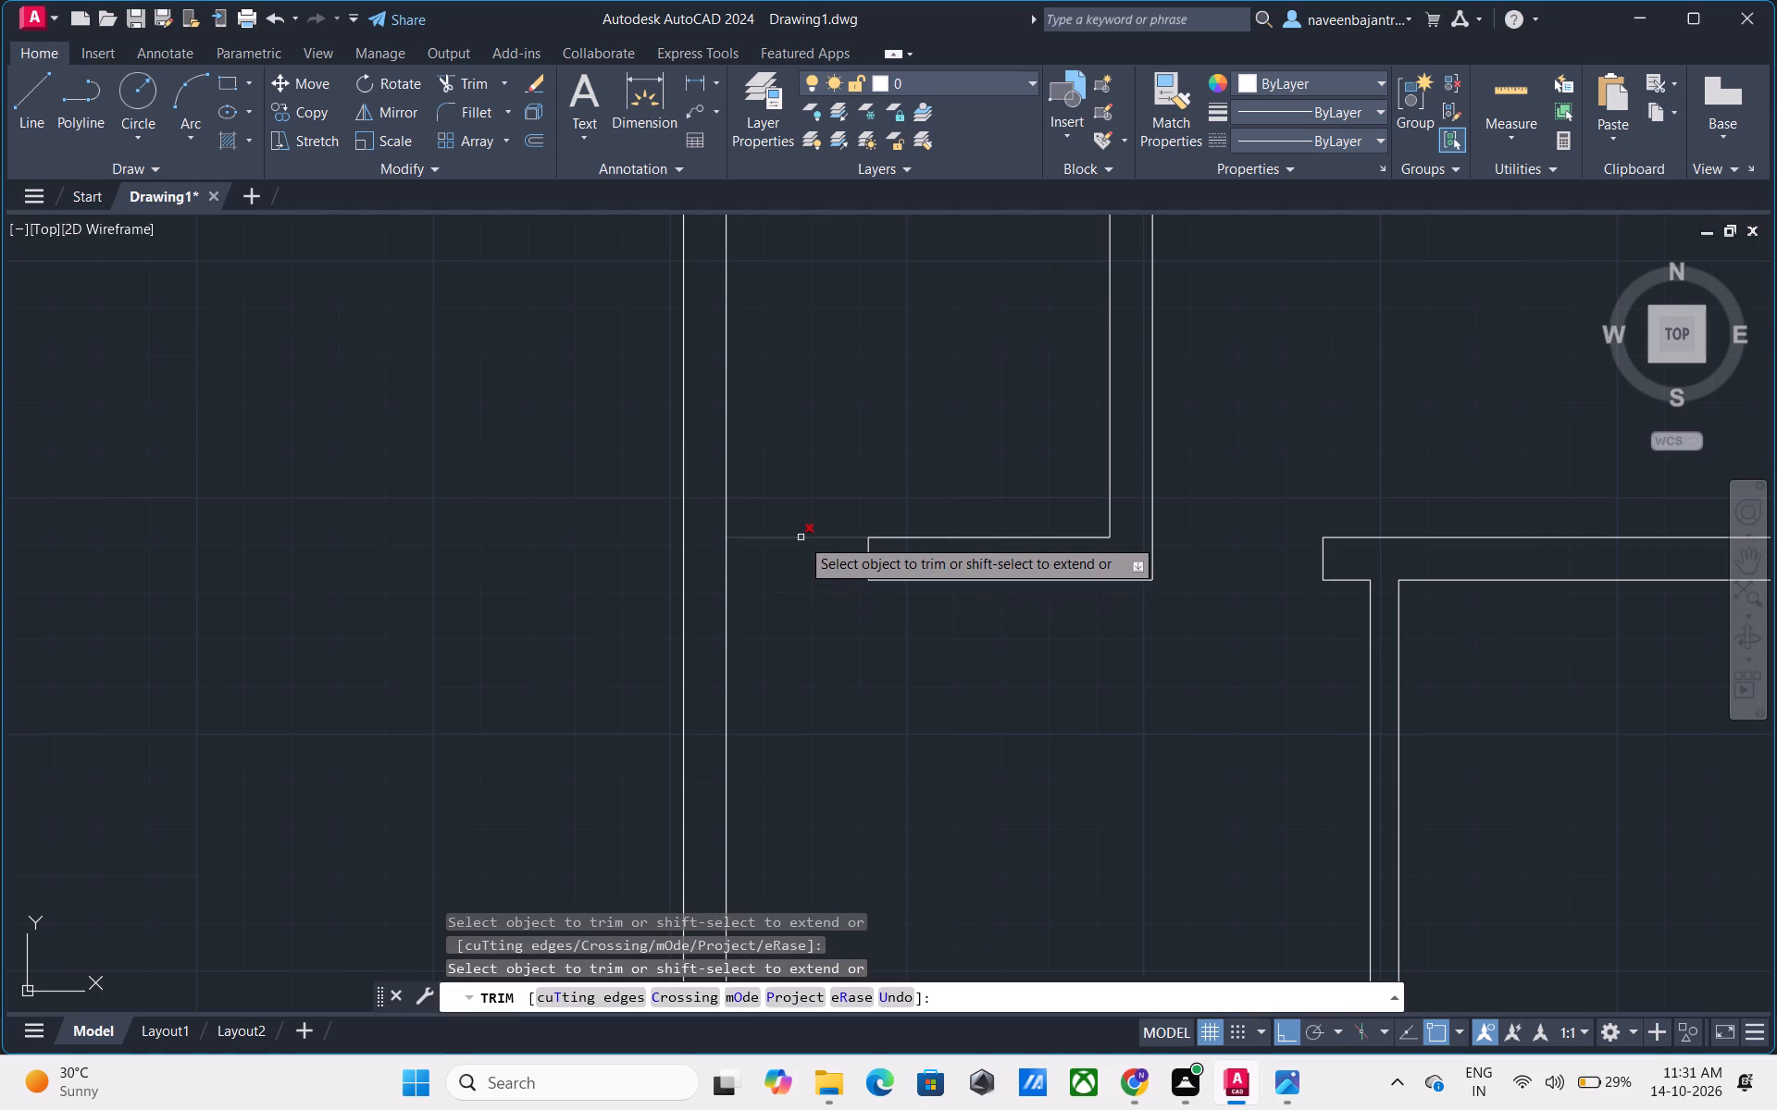
click(801, 537)
scroll(801, 537, down, 1)
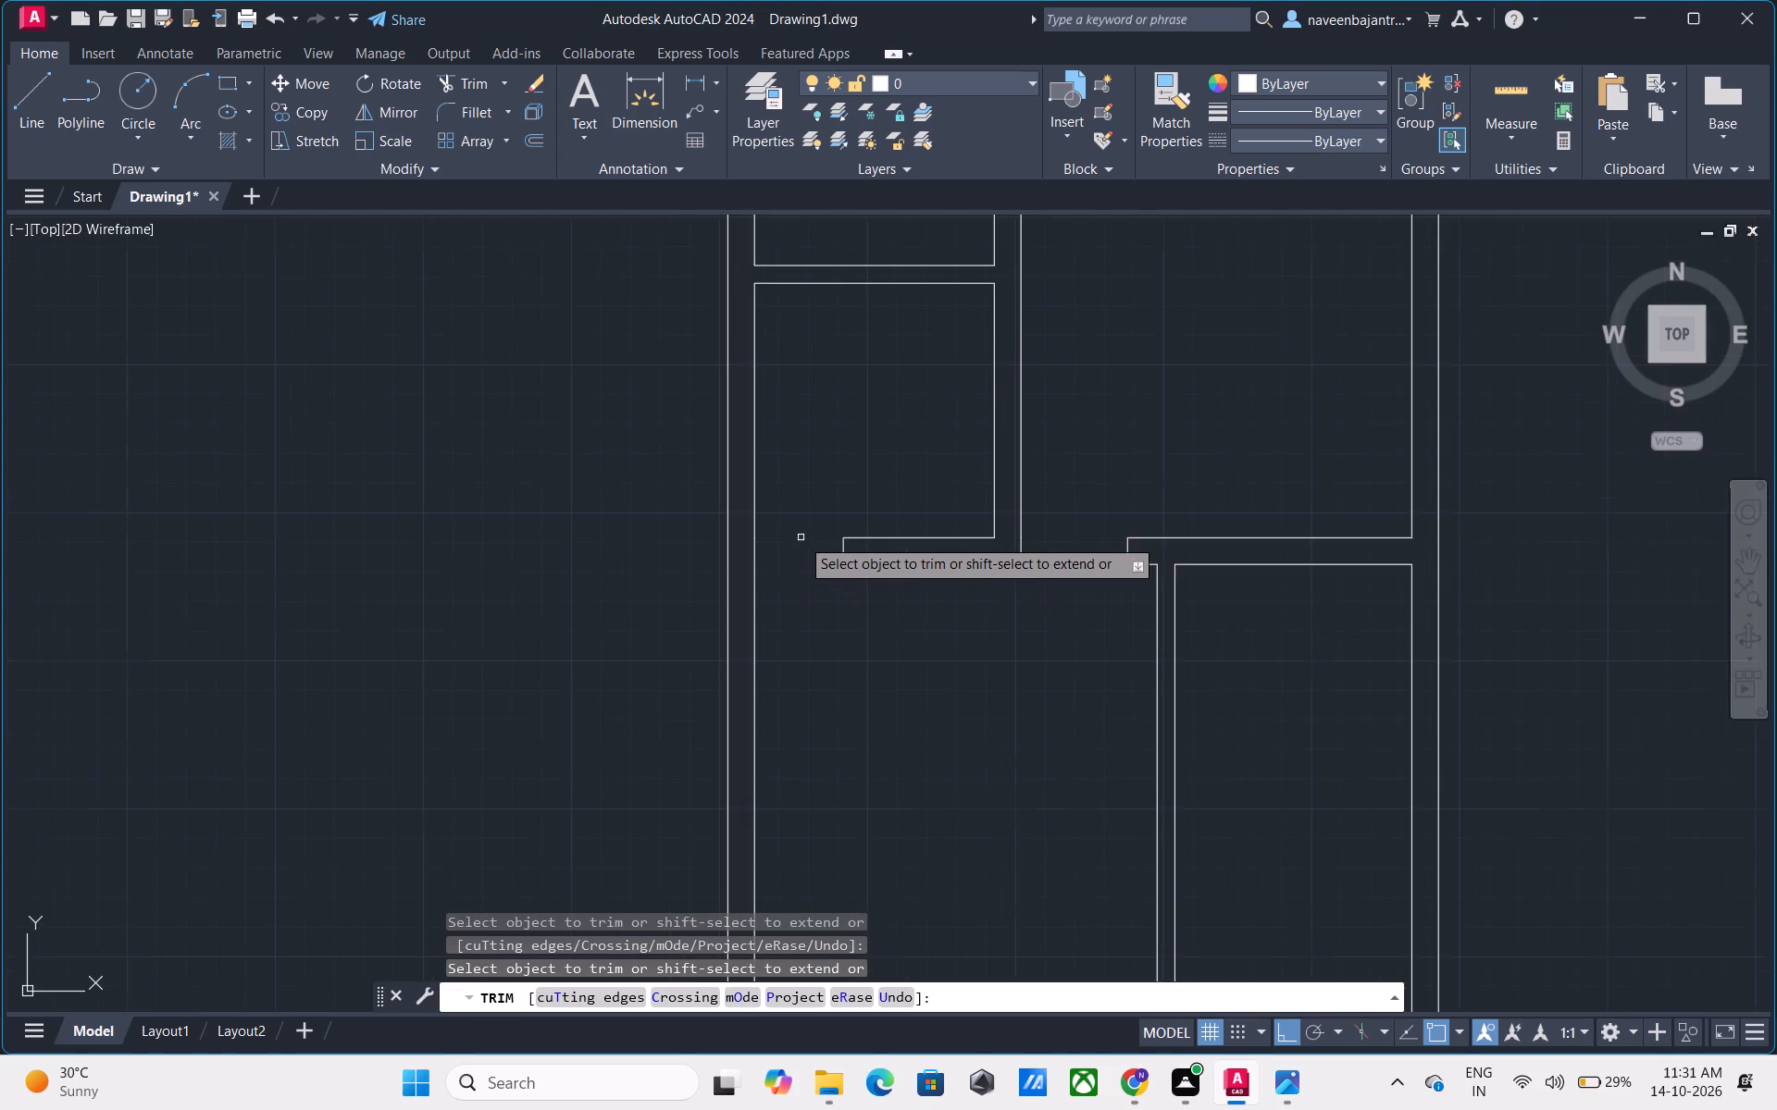
scroll(801, 537, down, 1)
middle_drag(972, 329, 1010, 424)
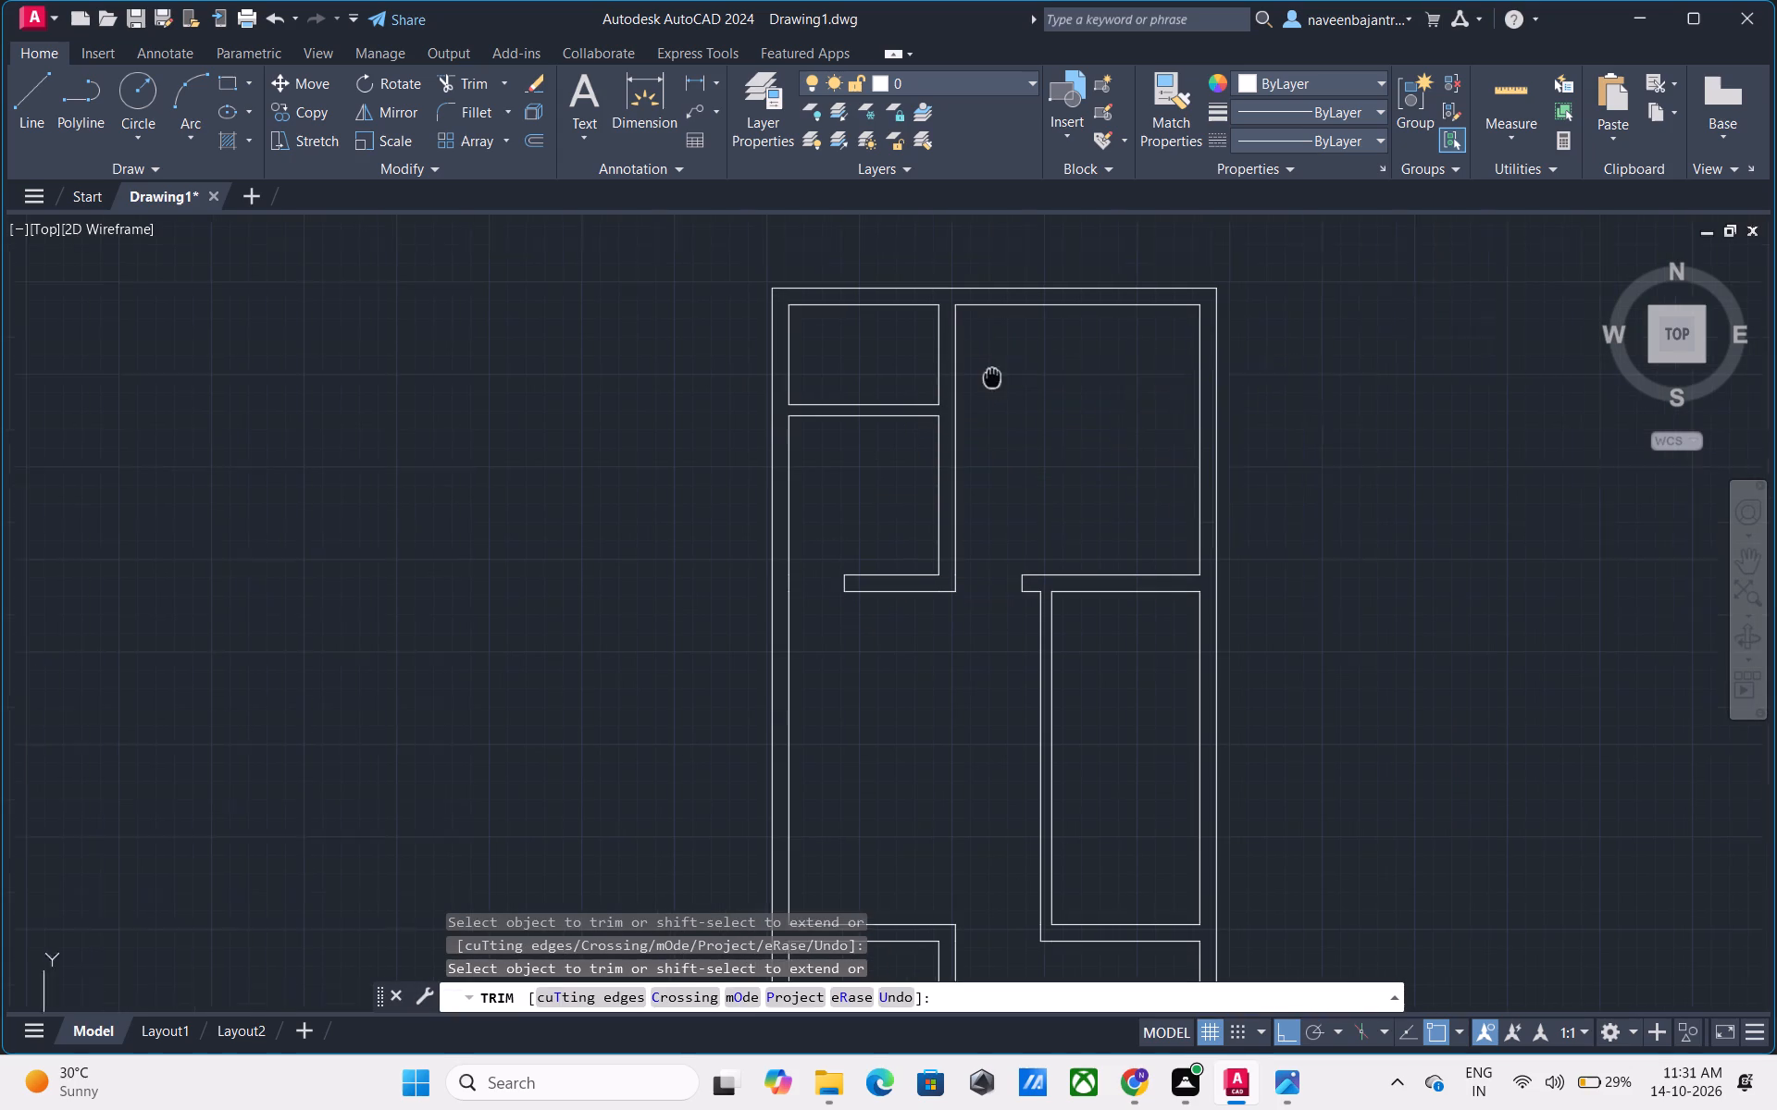
middle_drag(1010, 424, 1088, 618)
scroll(1088, 592, up, 2)
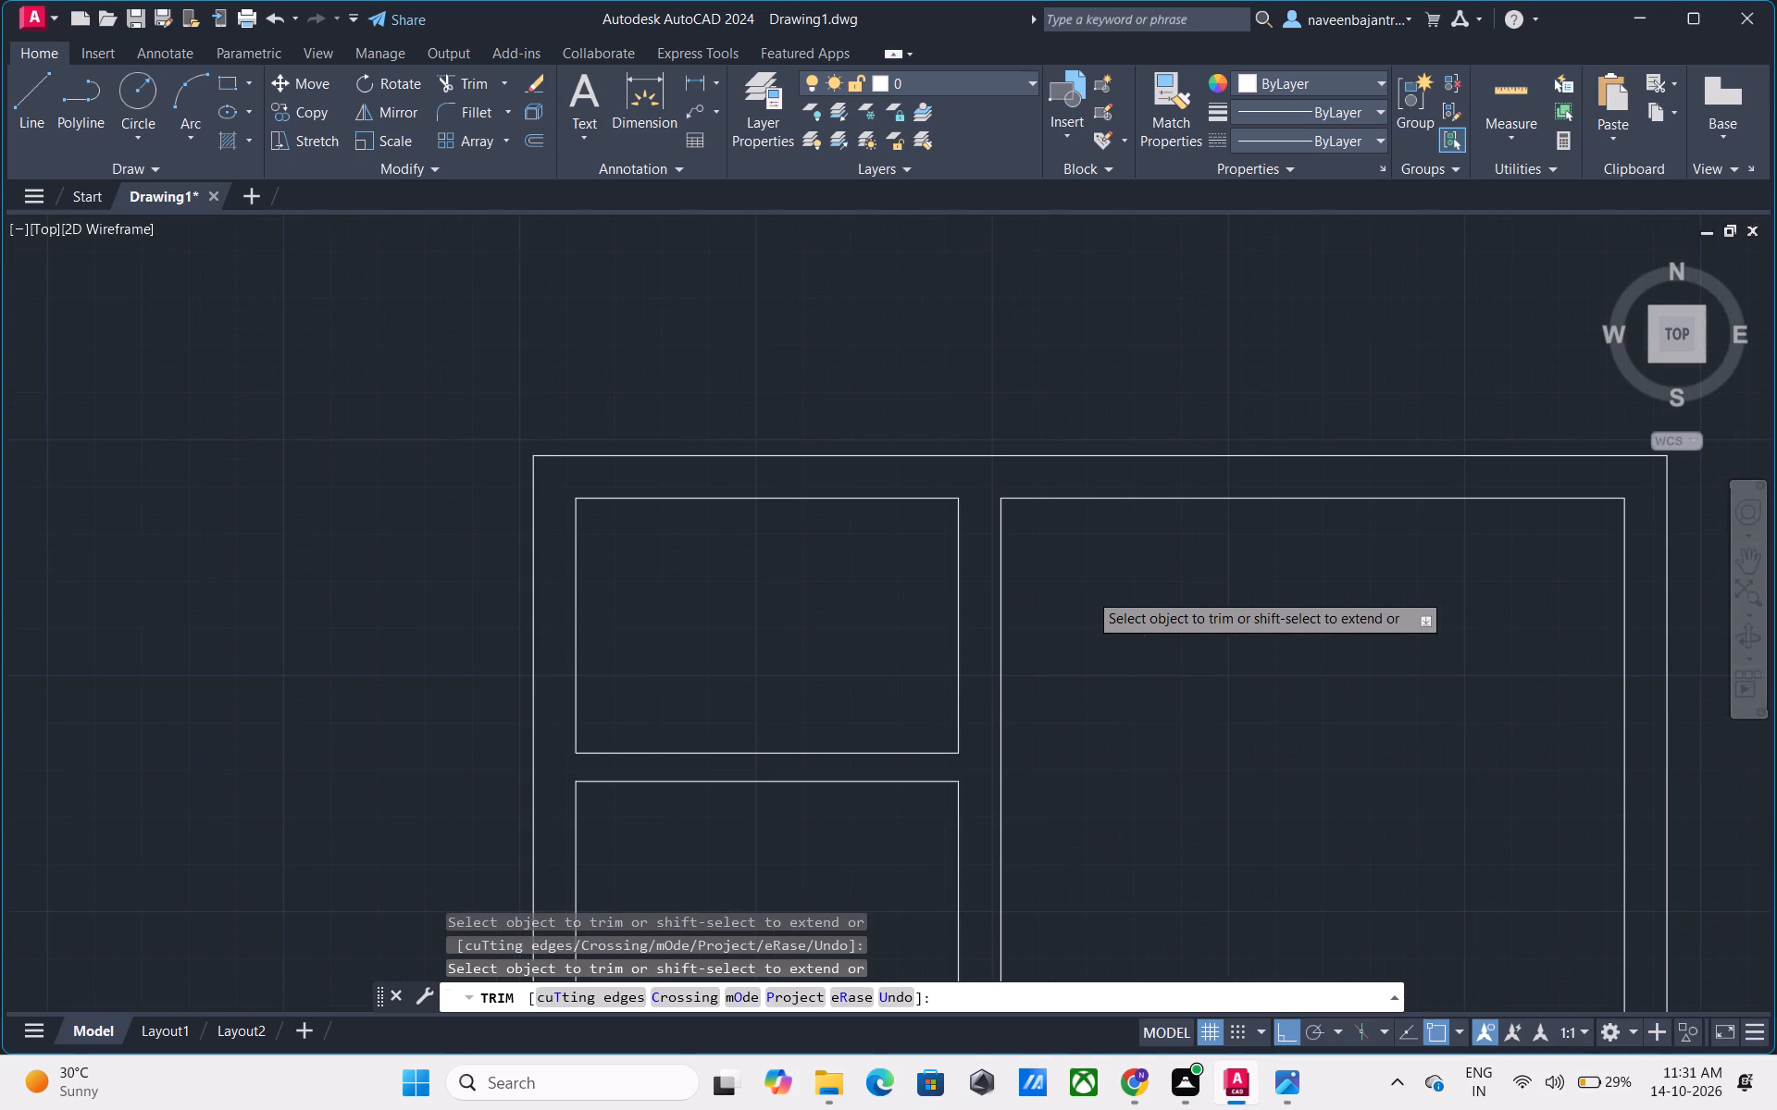
key(Escape)
Draw a short horizontal line from the northwest room's northeast inner corner across the wall to the northeast room's inner corner.
text(L)
key(space)
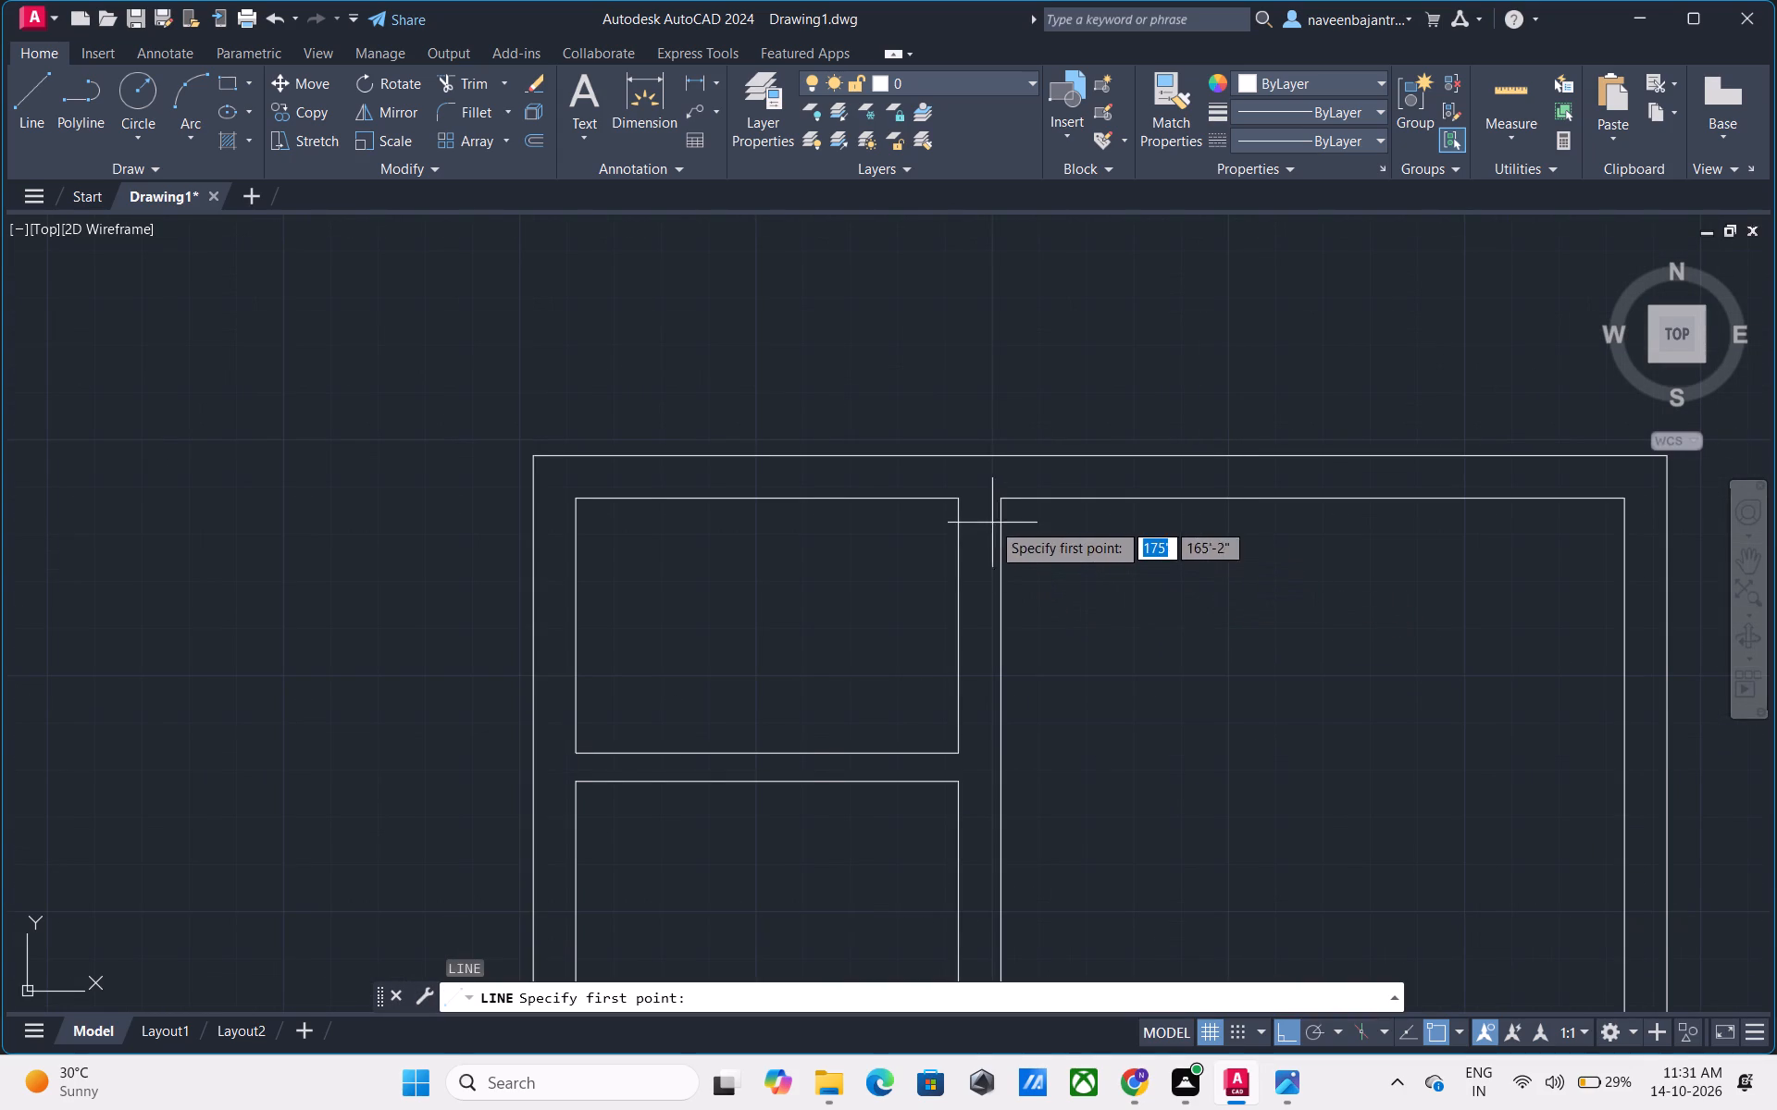
click(963, 499)
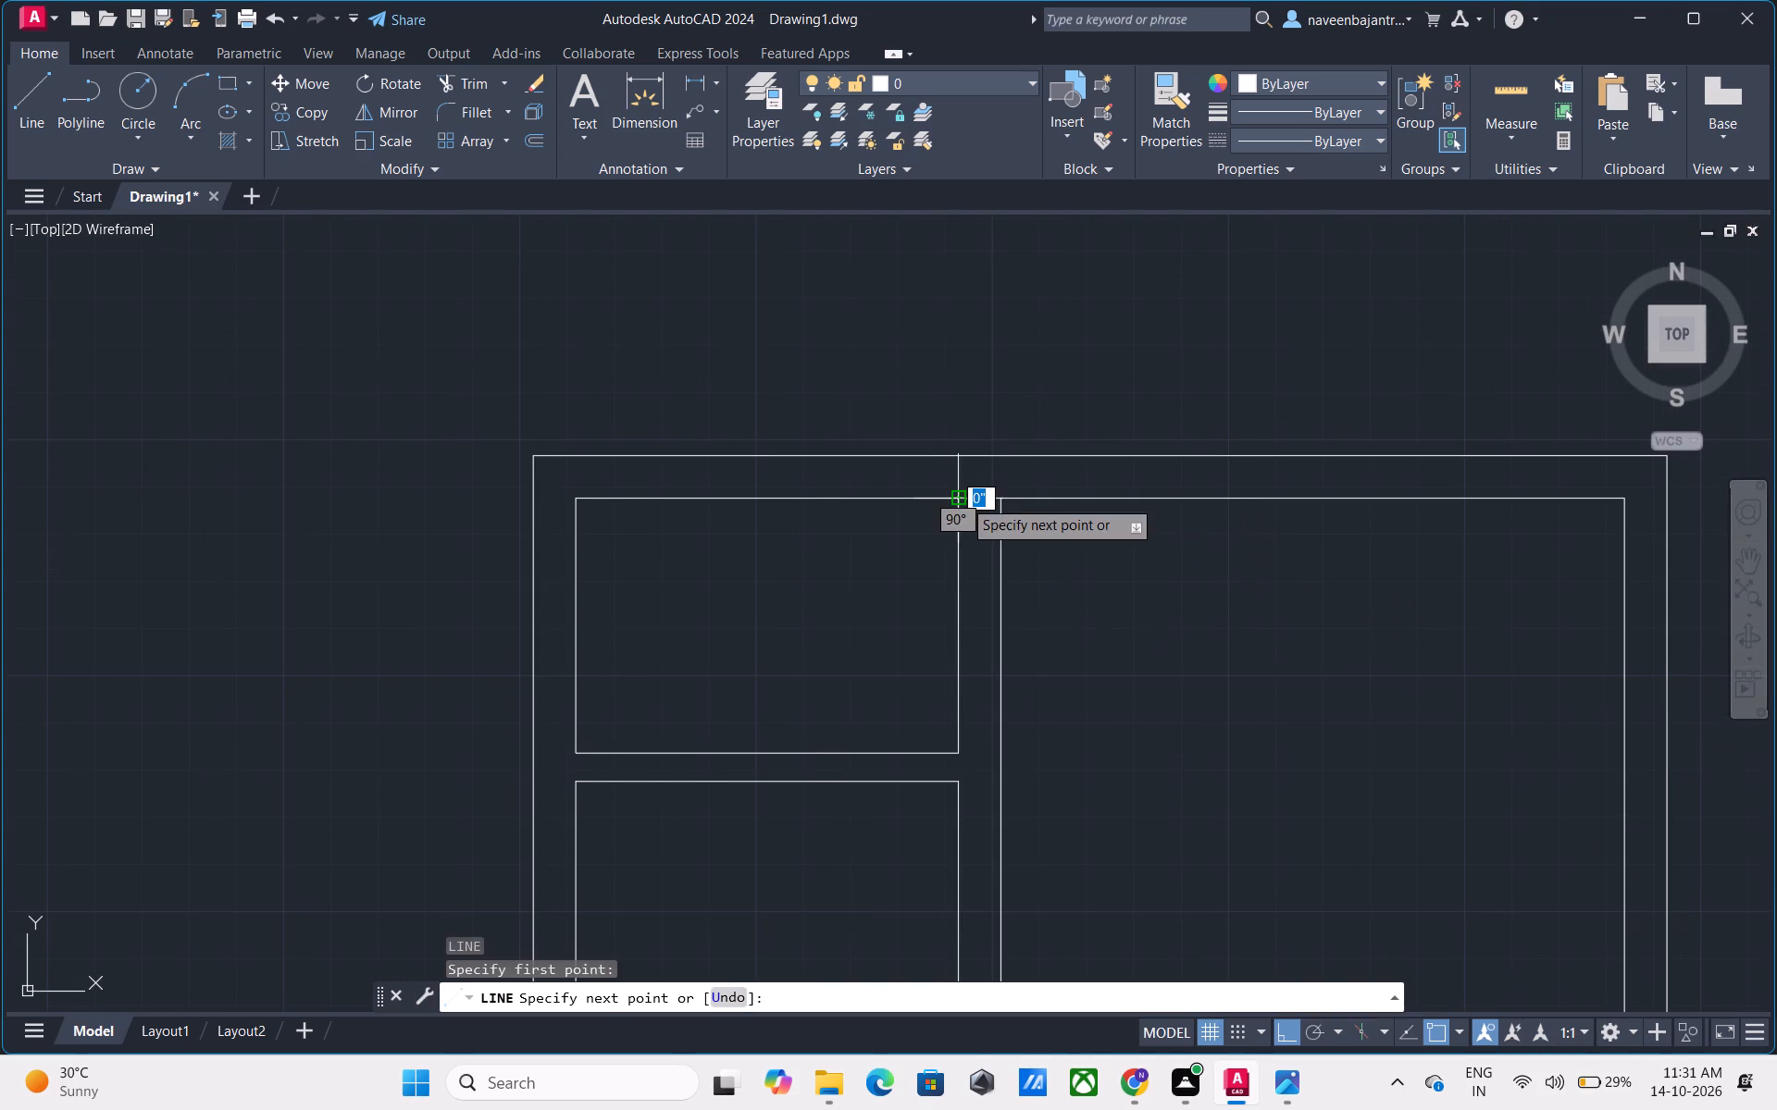
click(998, 499)
key(Escape)
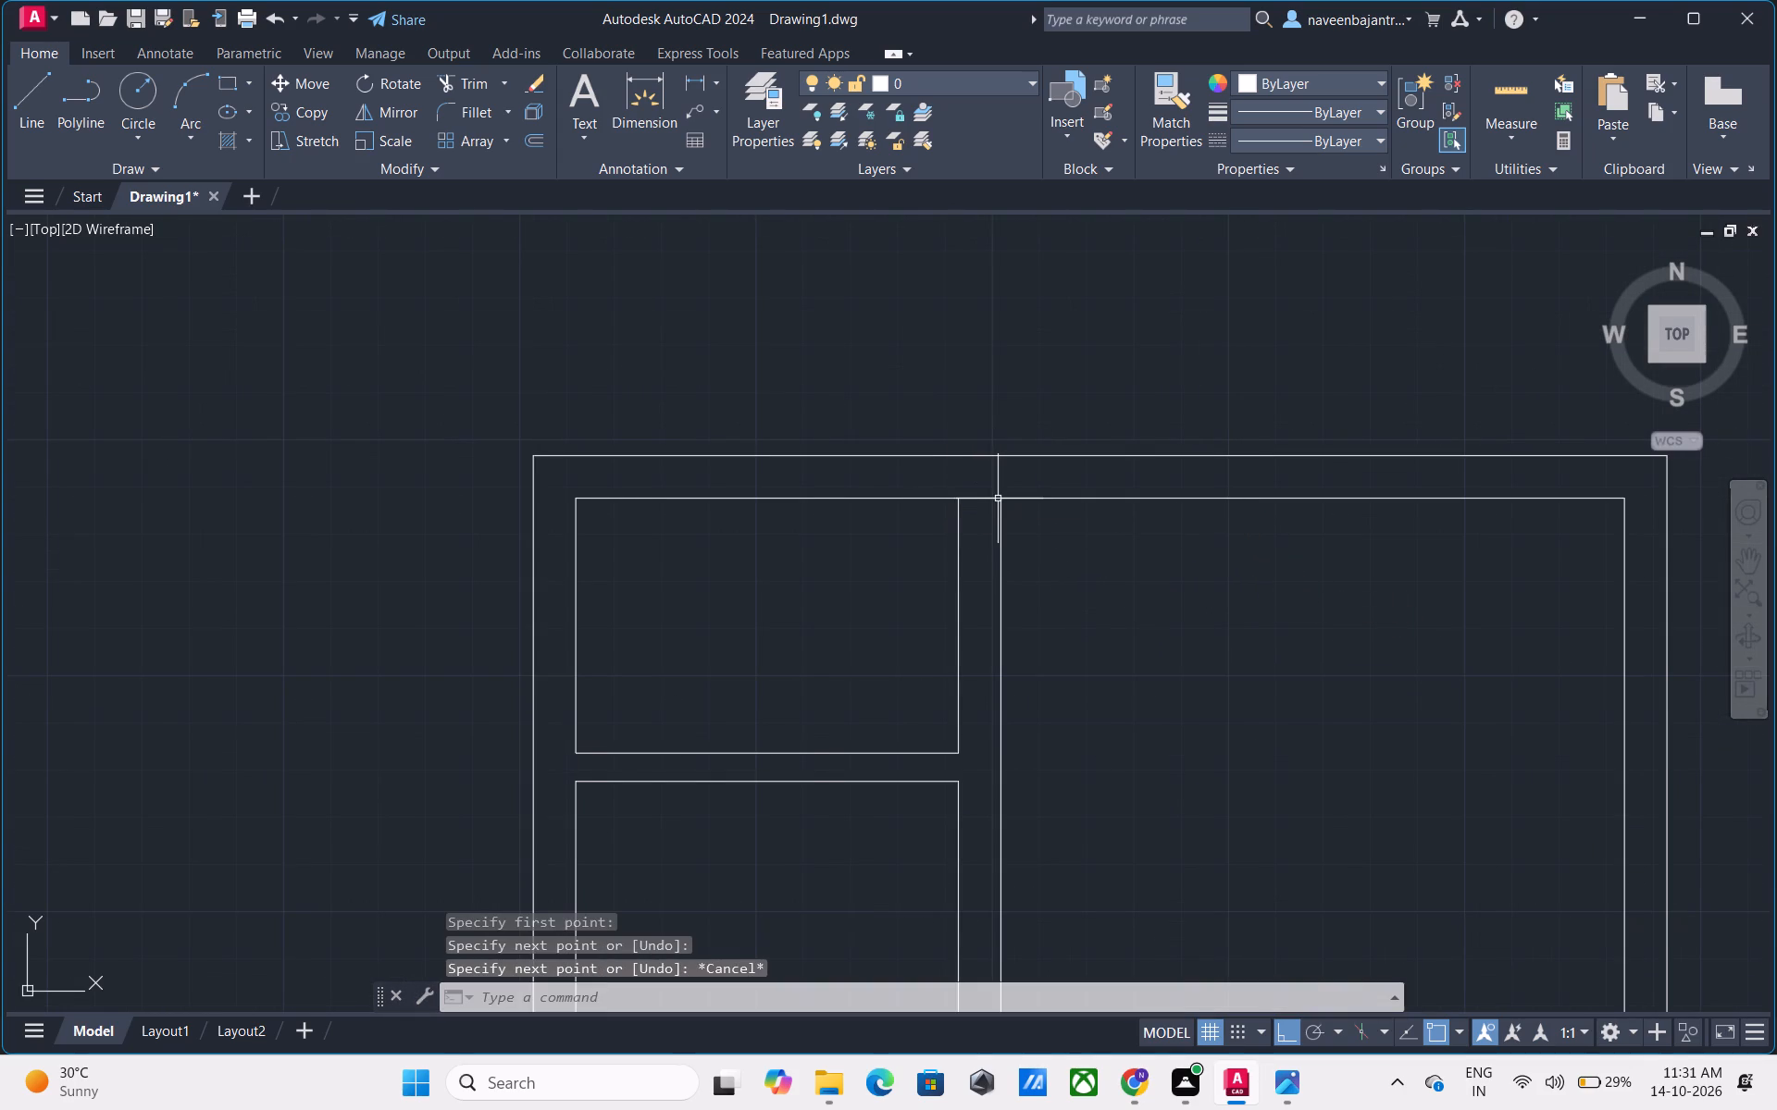
Offset the short line at the wall's north end 2.5' to the south.
text(O)
key(space)
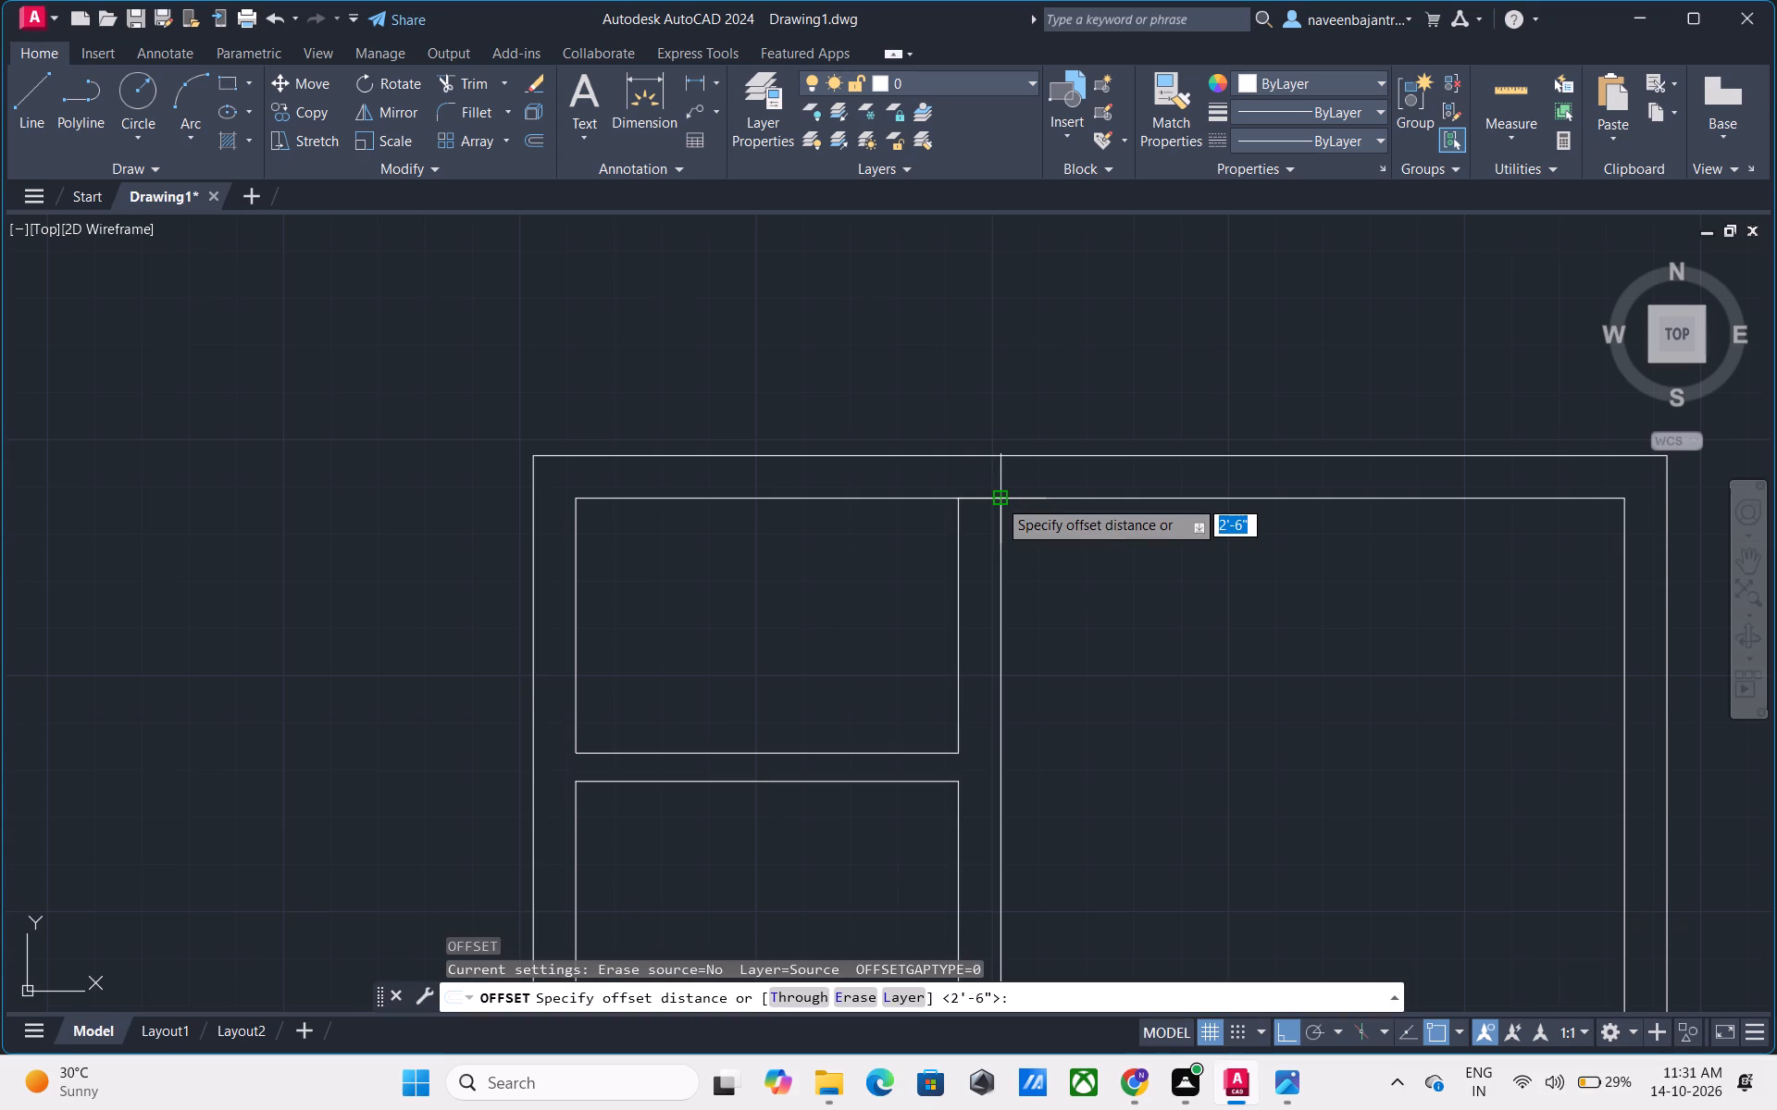
text(2.5)
key(apostrophe)
key(Return)
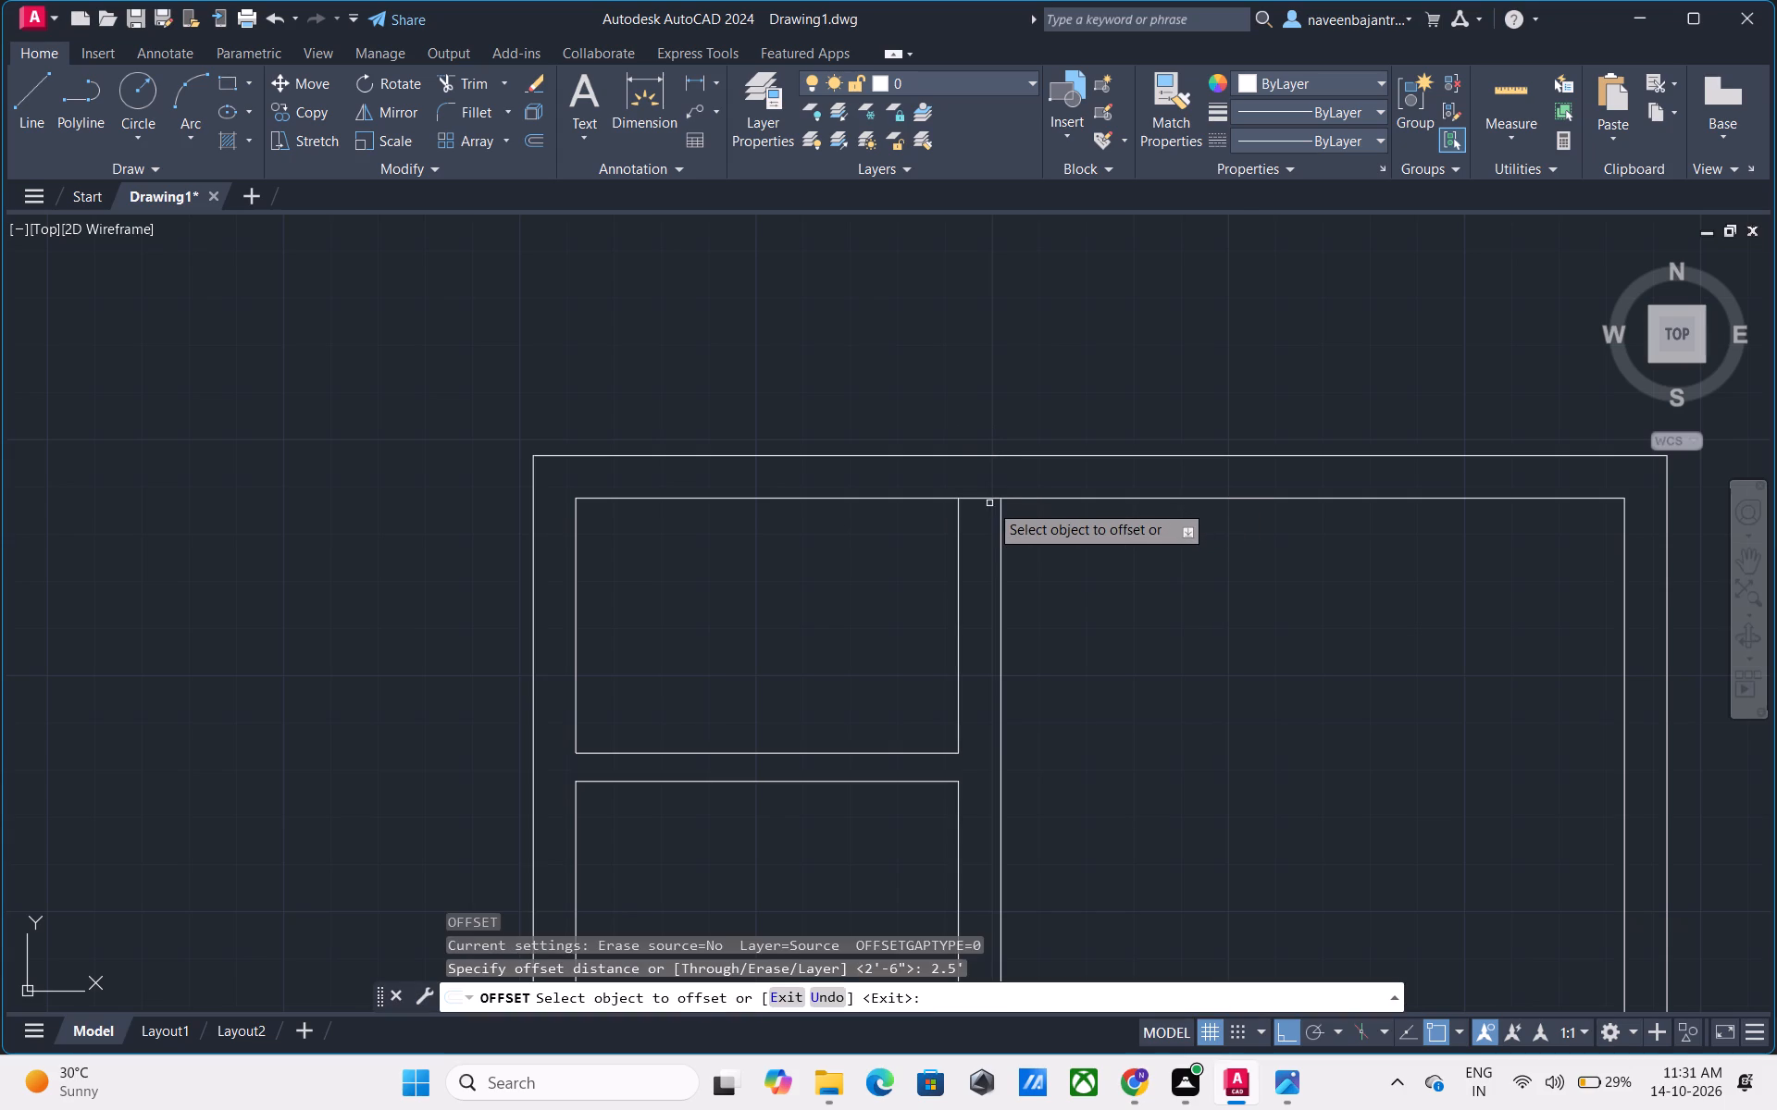
click(988, 499)
click(990, 558)
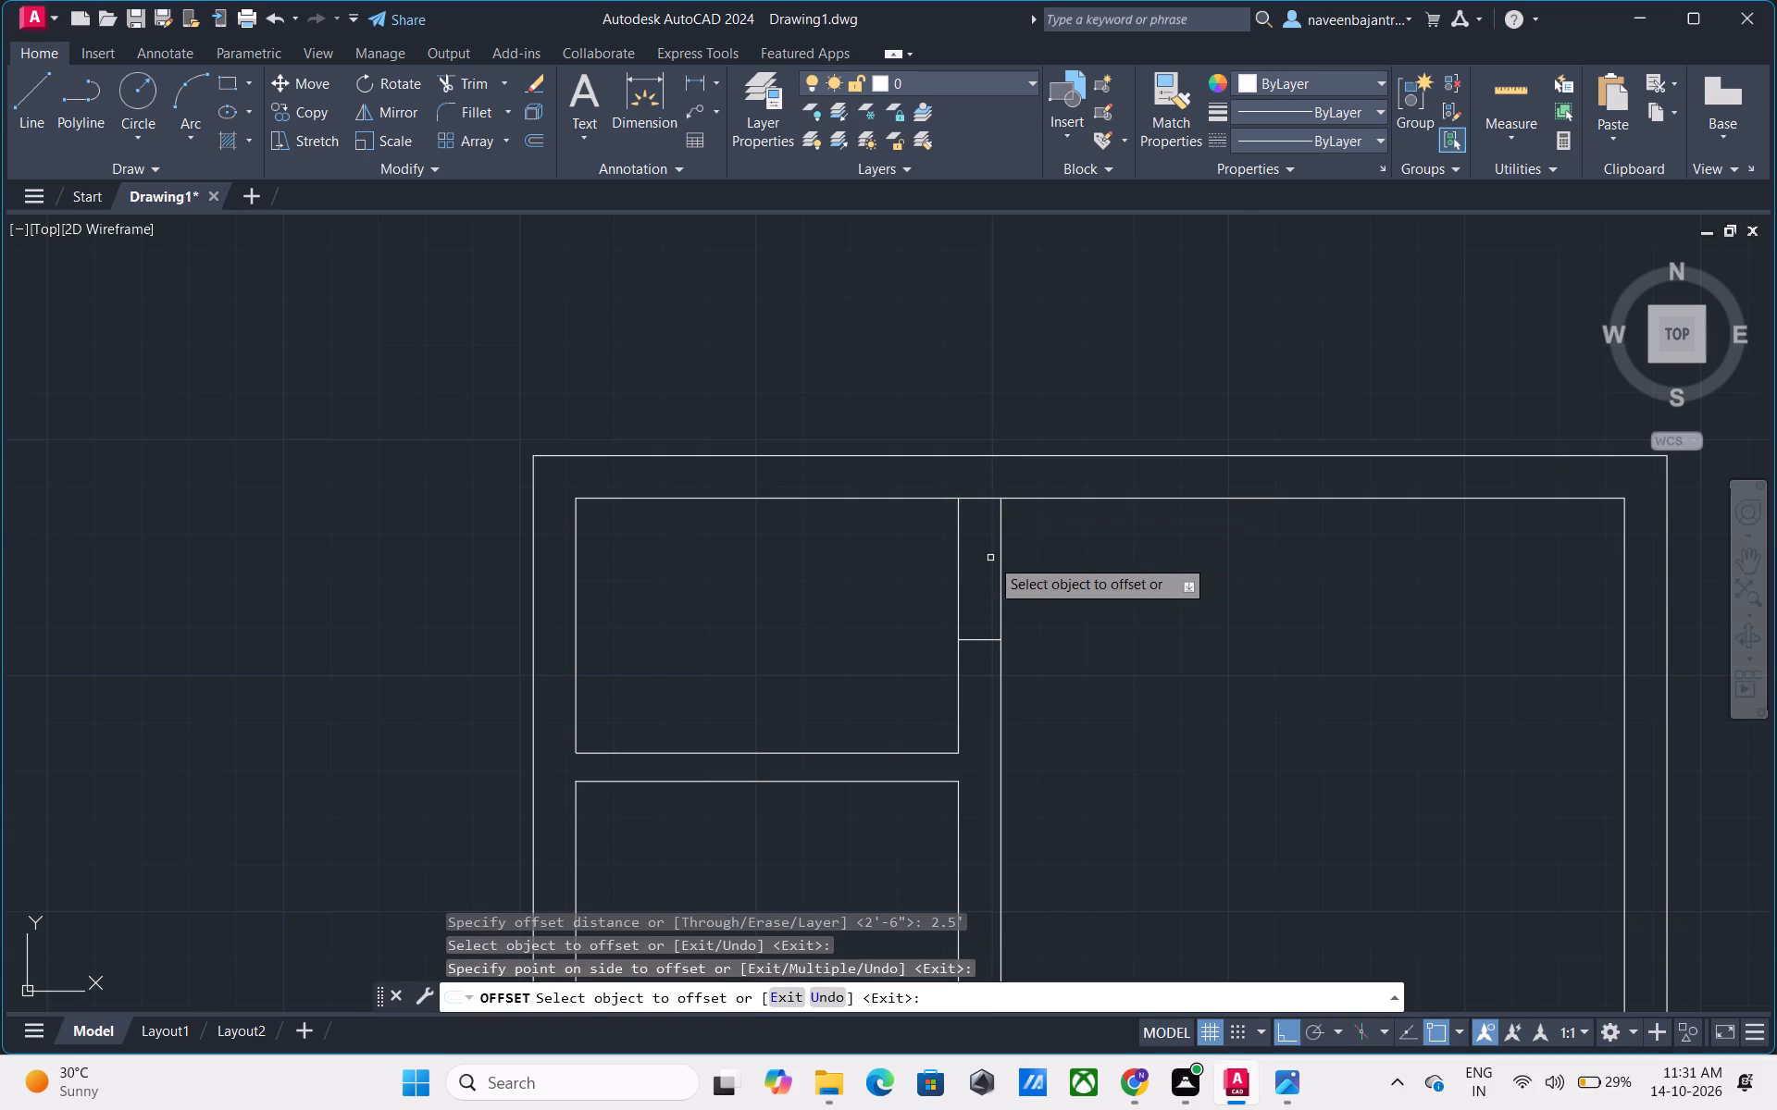
key(Escape)
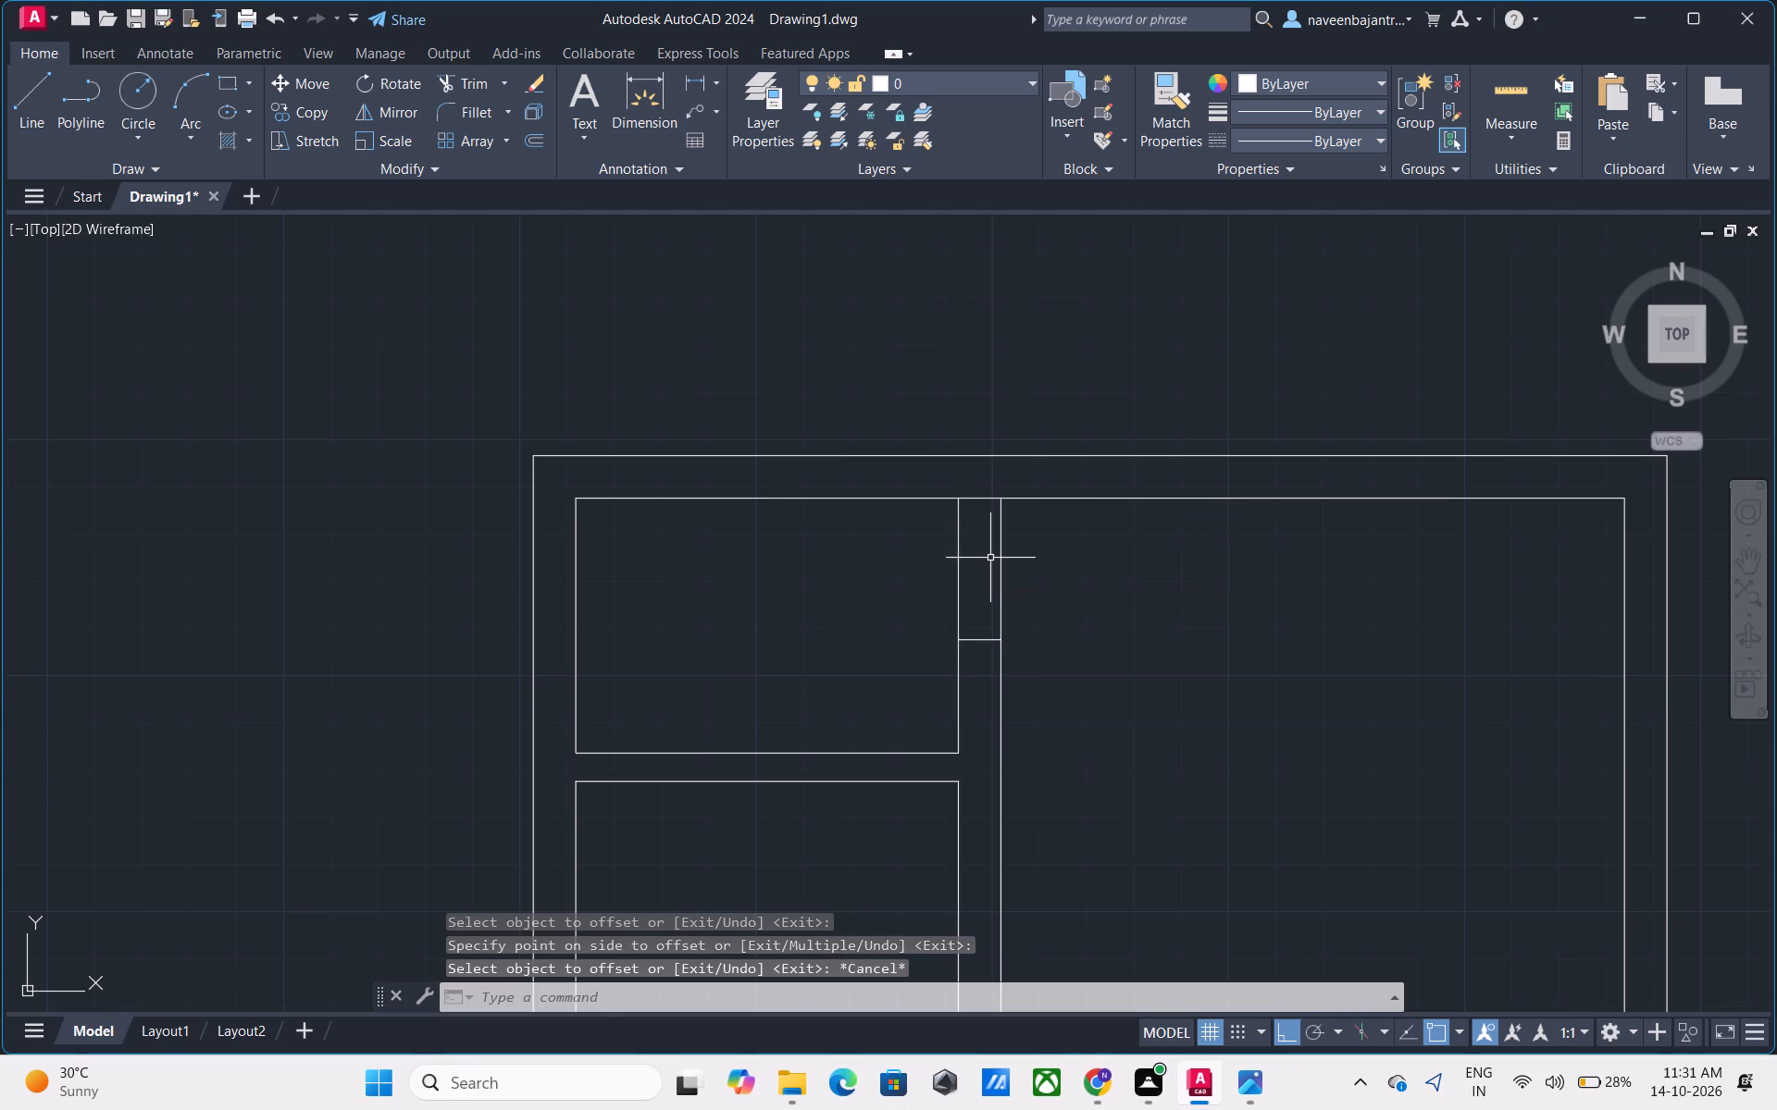
Trim both wall faces above the offset line to open the 2.5' doorway between the northwest and northeast rooms.
text(TR)
key(space)
click(1003, 571)
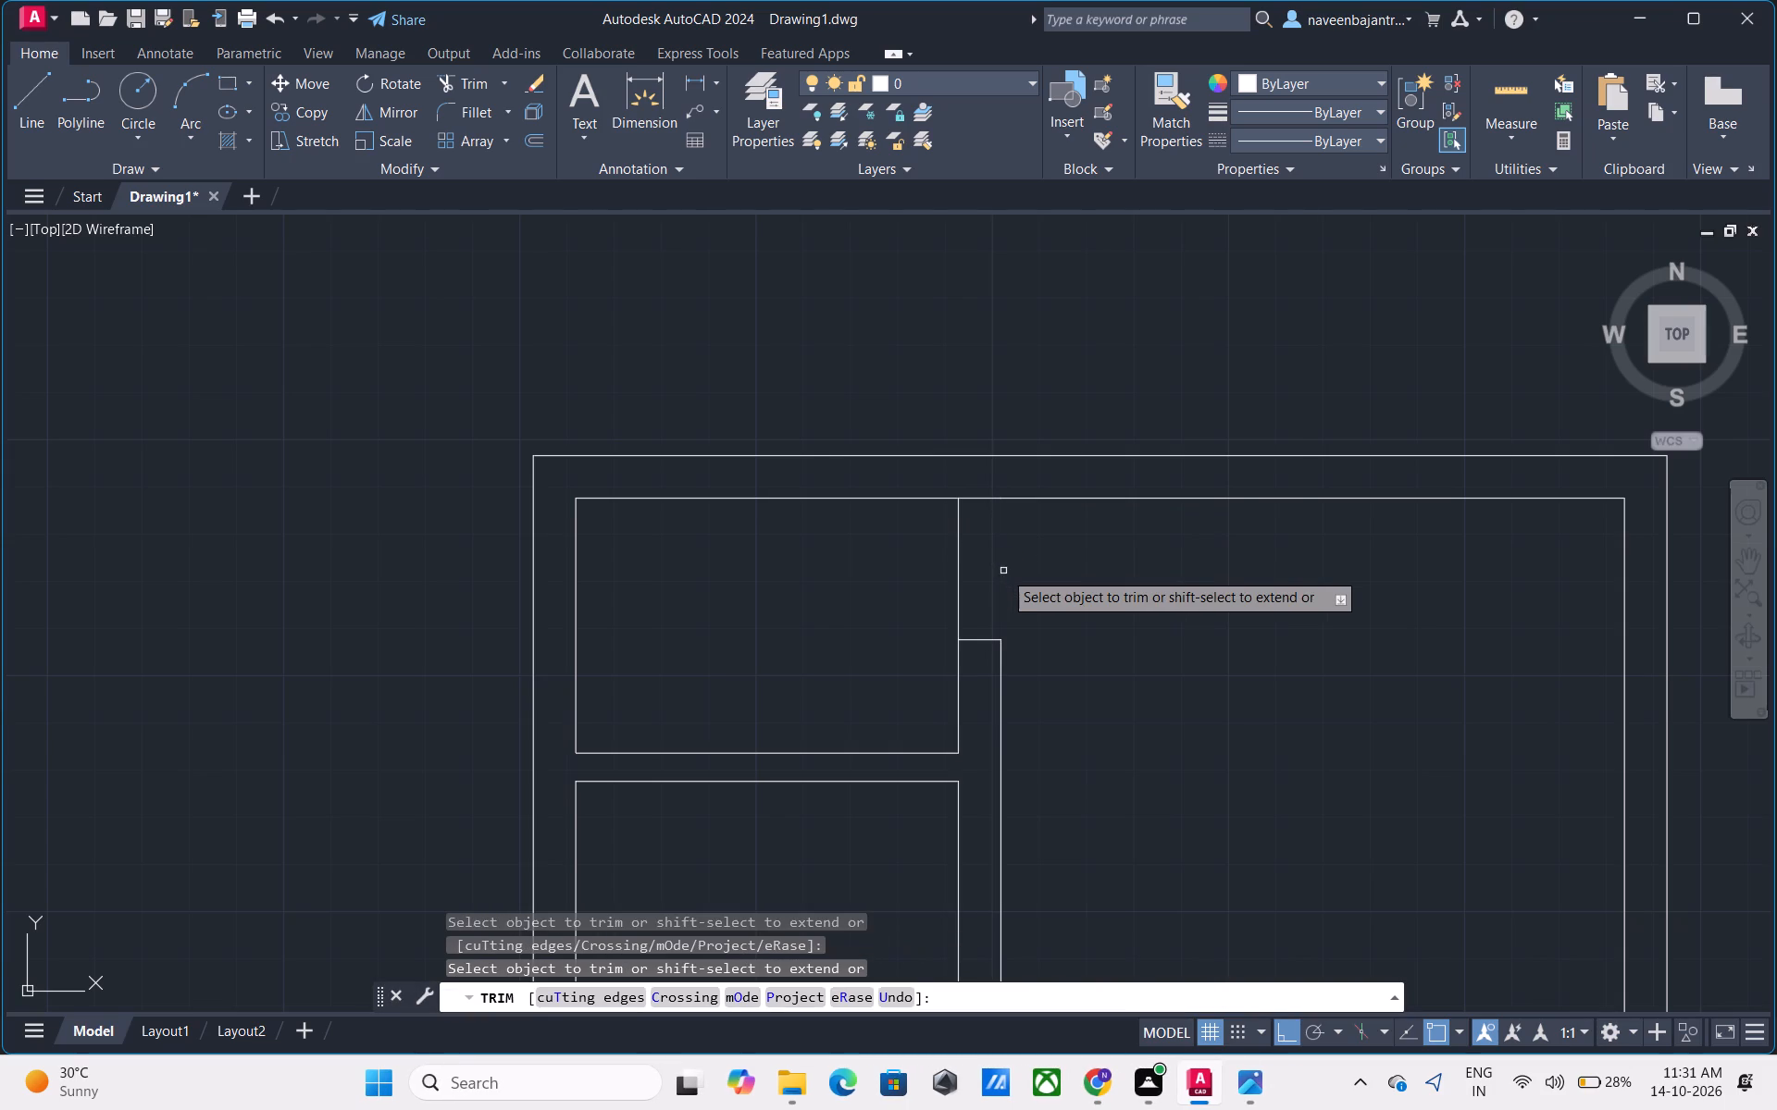
click(958, 565)
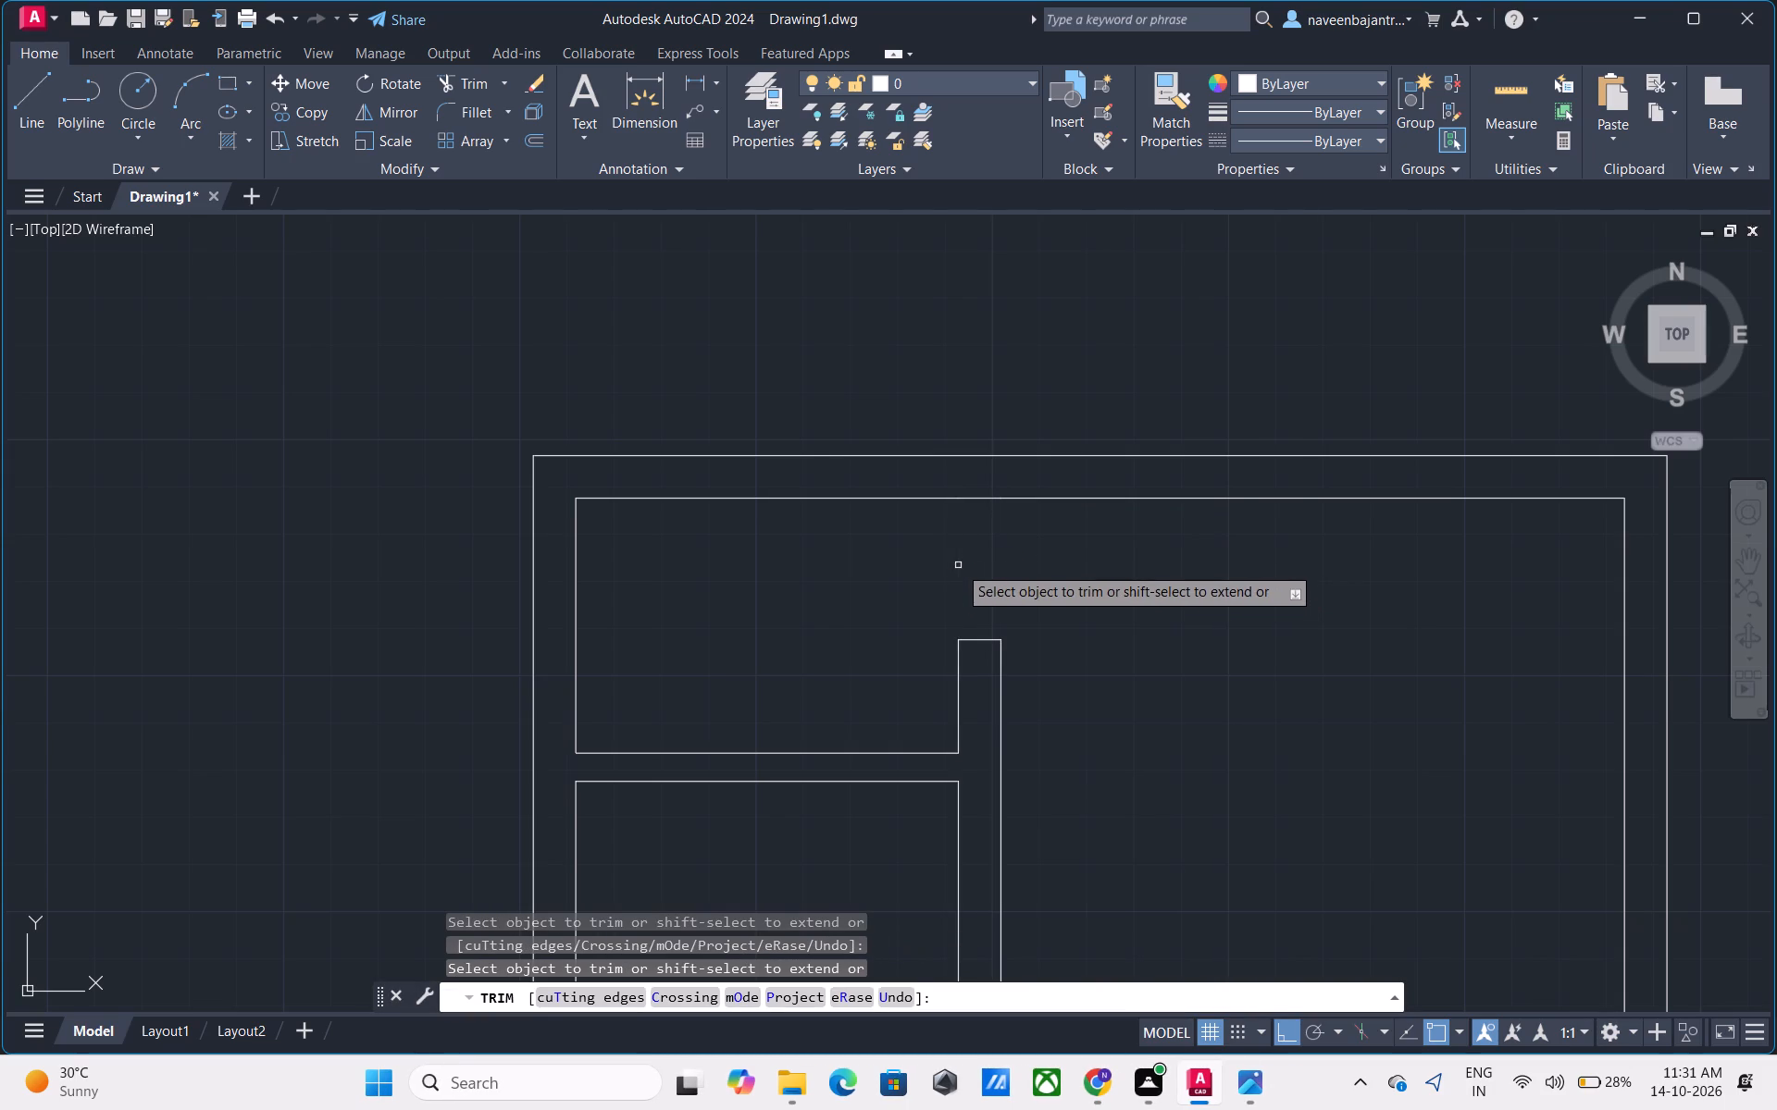
scroll(961, 565, down, 2)
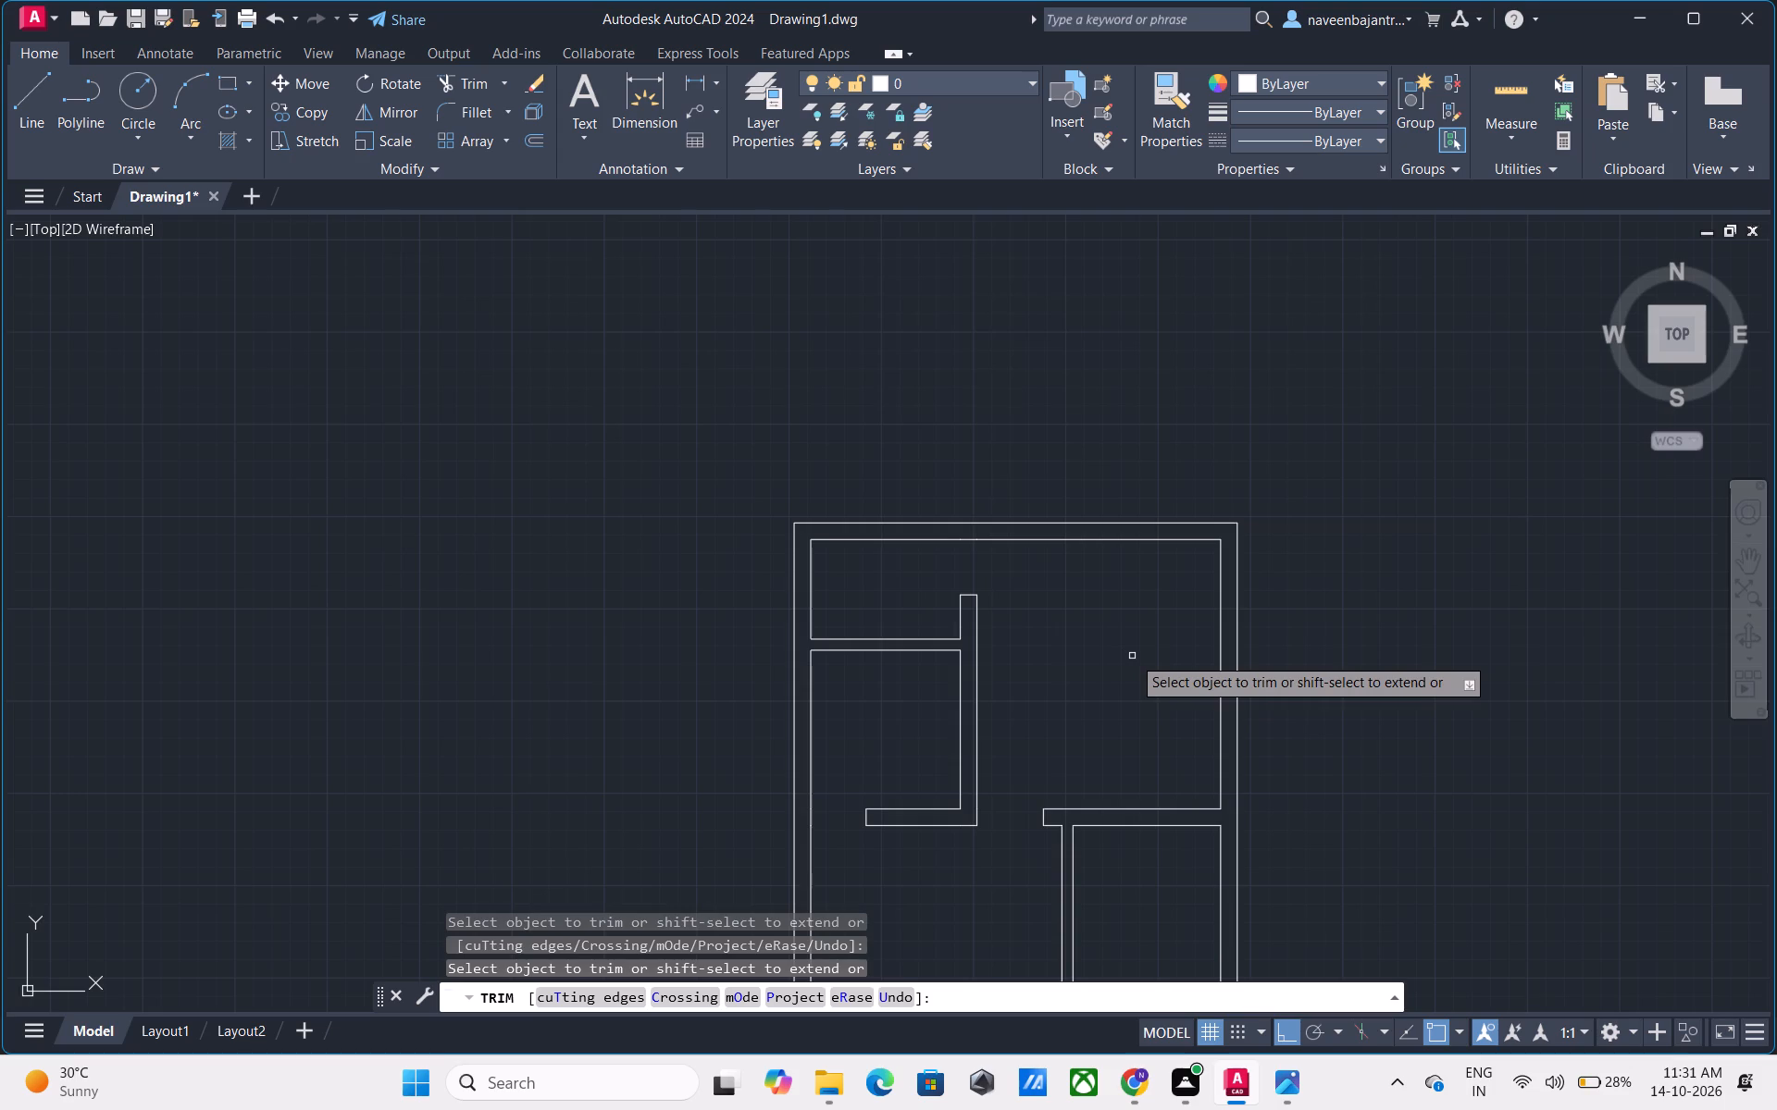
middle_drag(1132, 656, 1216, 399)
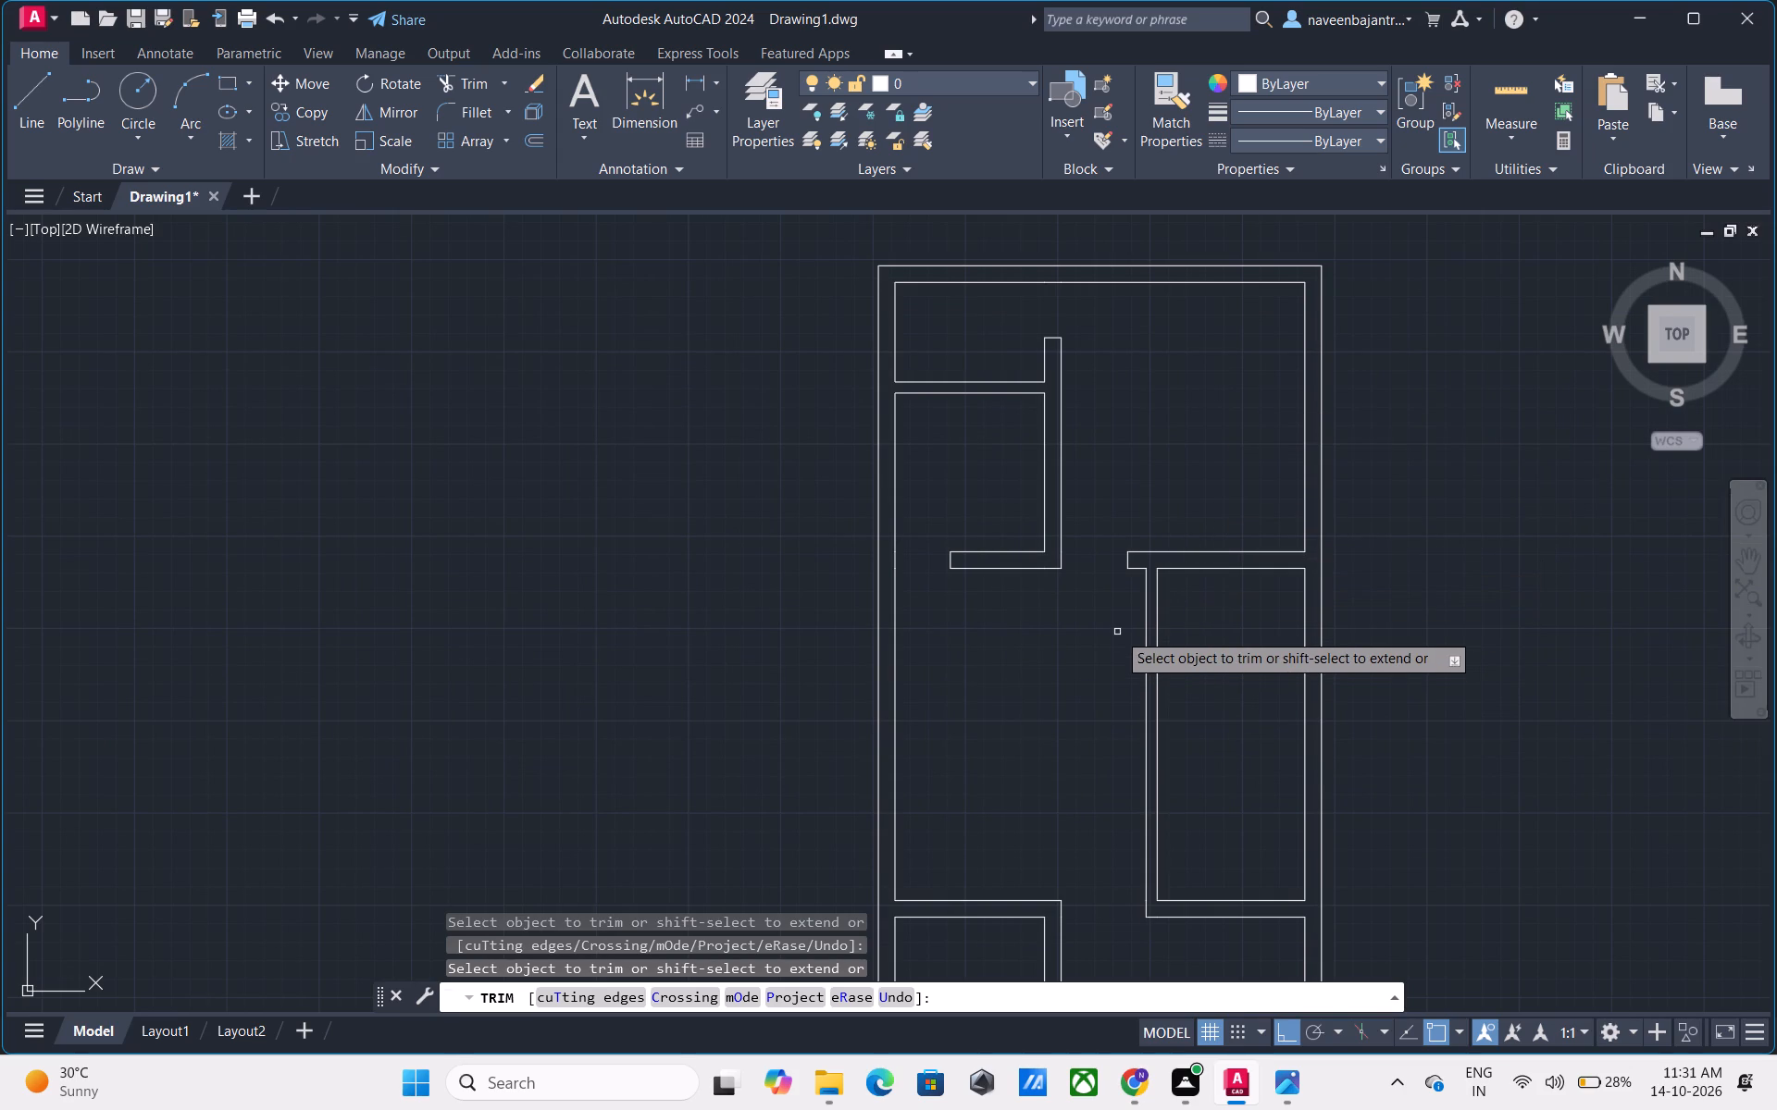
scroll(1117, 632, up, 2)
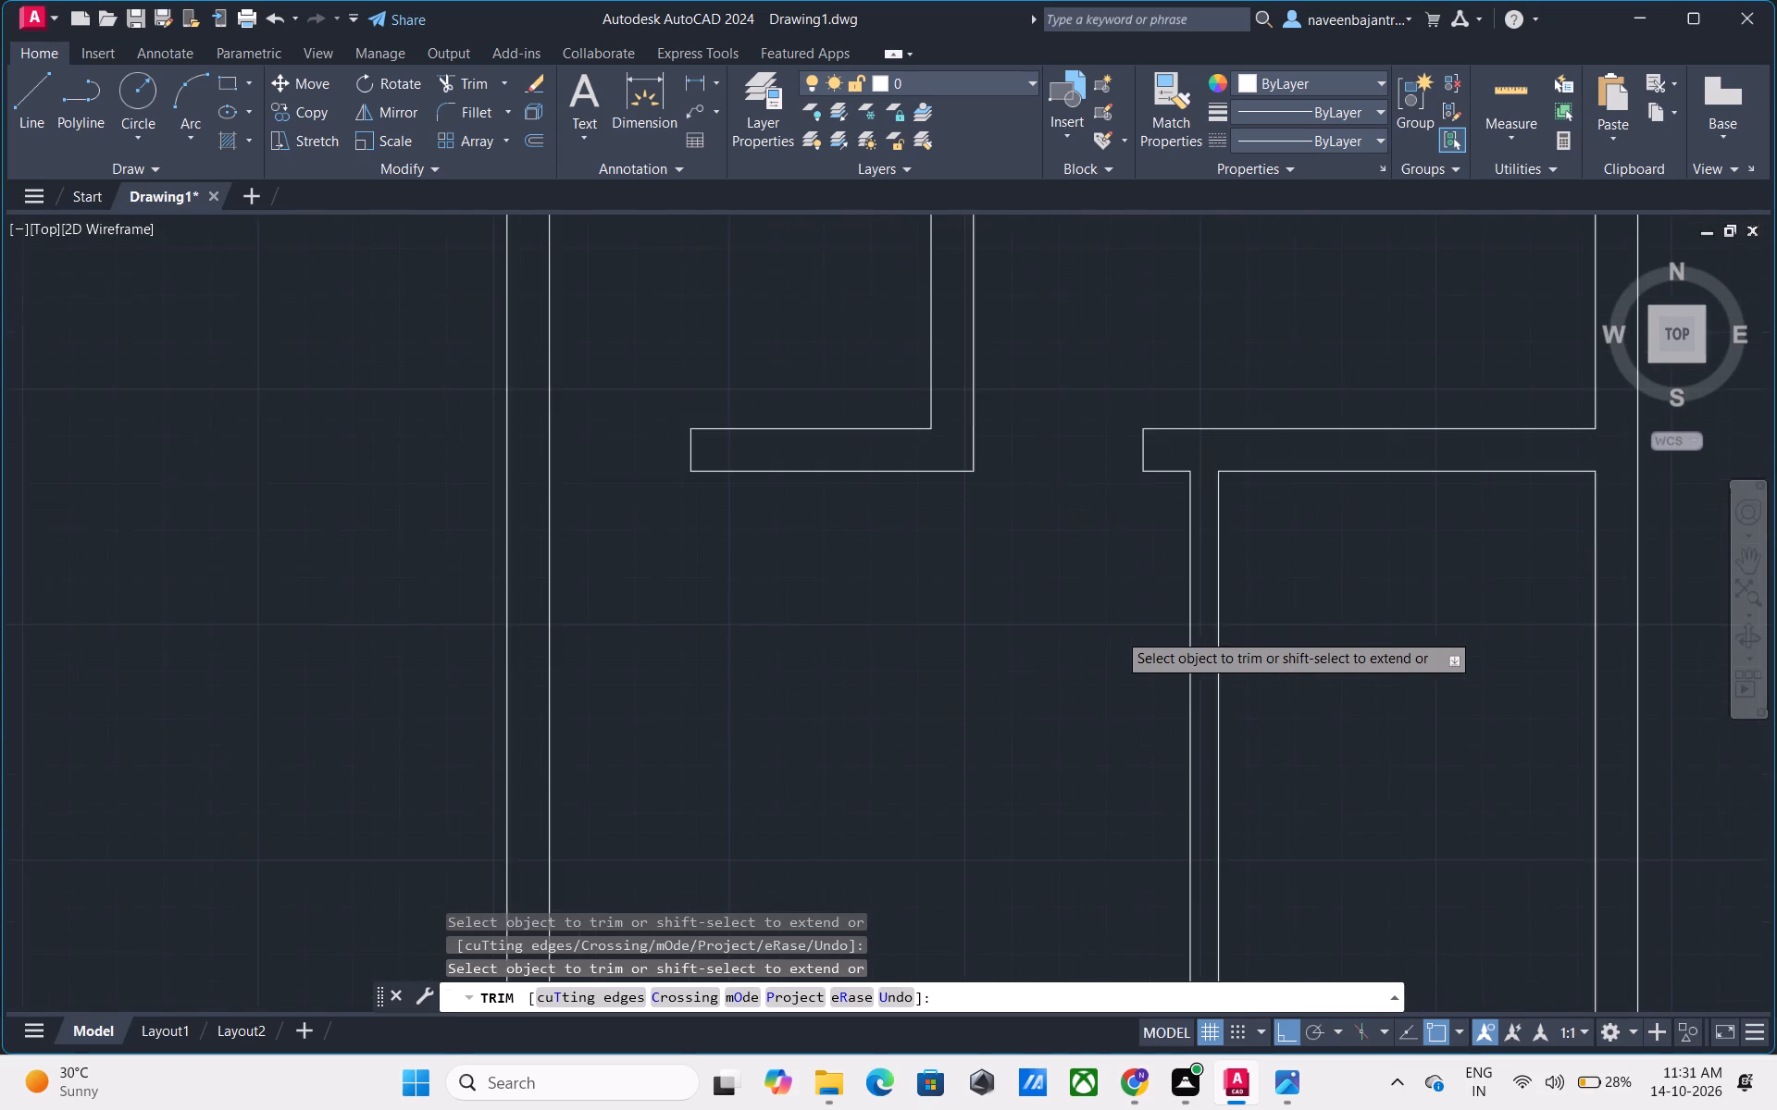
scroll(1117, 632, up, 2)
middle_drag(1516, 481, 1199, 738)
key(Escape)
Draw a short horizontal line across the top of the 6" partition just south of the northeast room's wall.
key(l)
key(space)
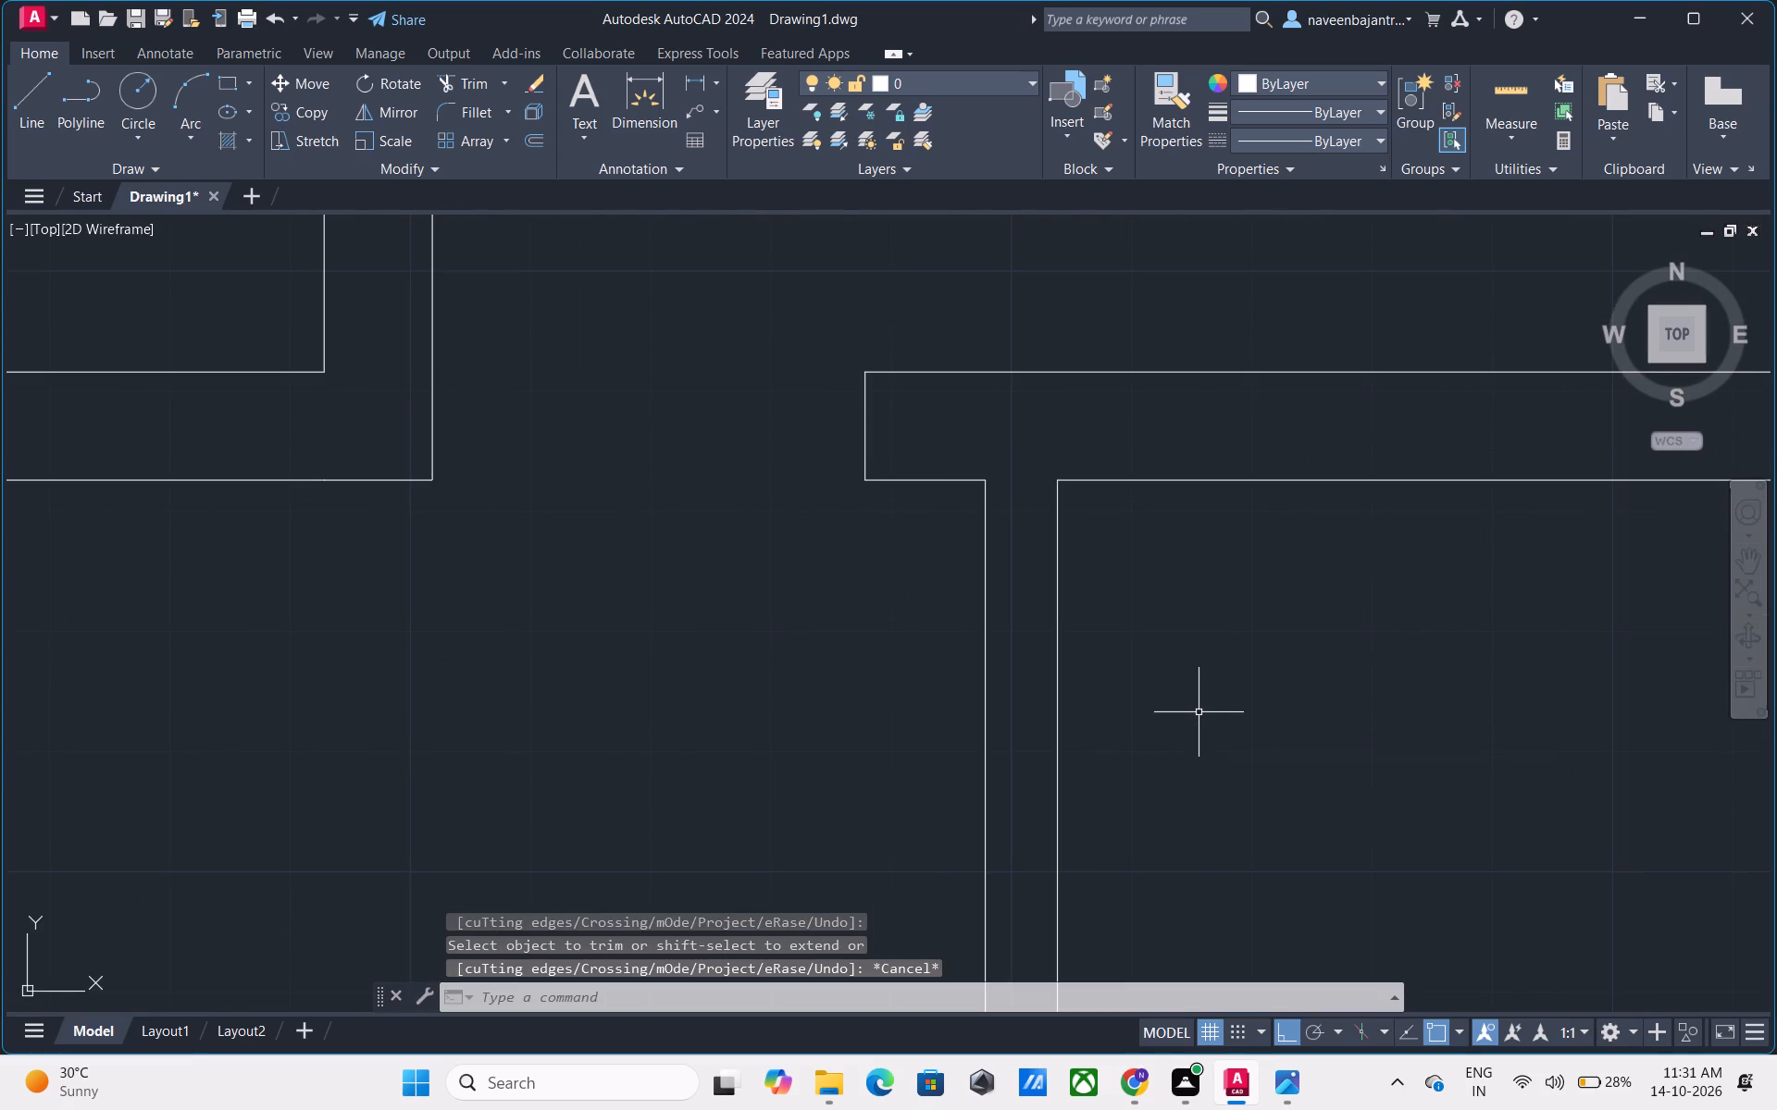
click(990, 484)
click(1061, 479)
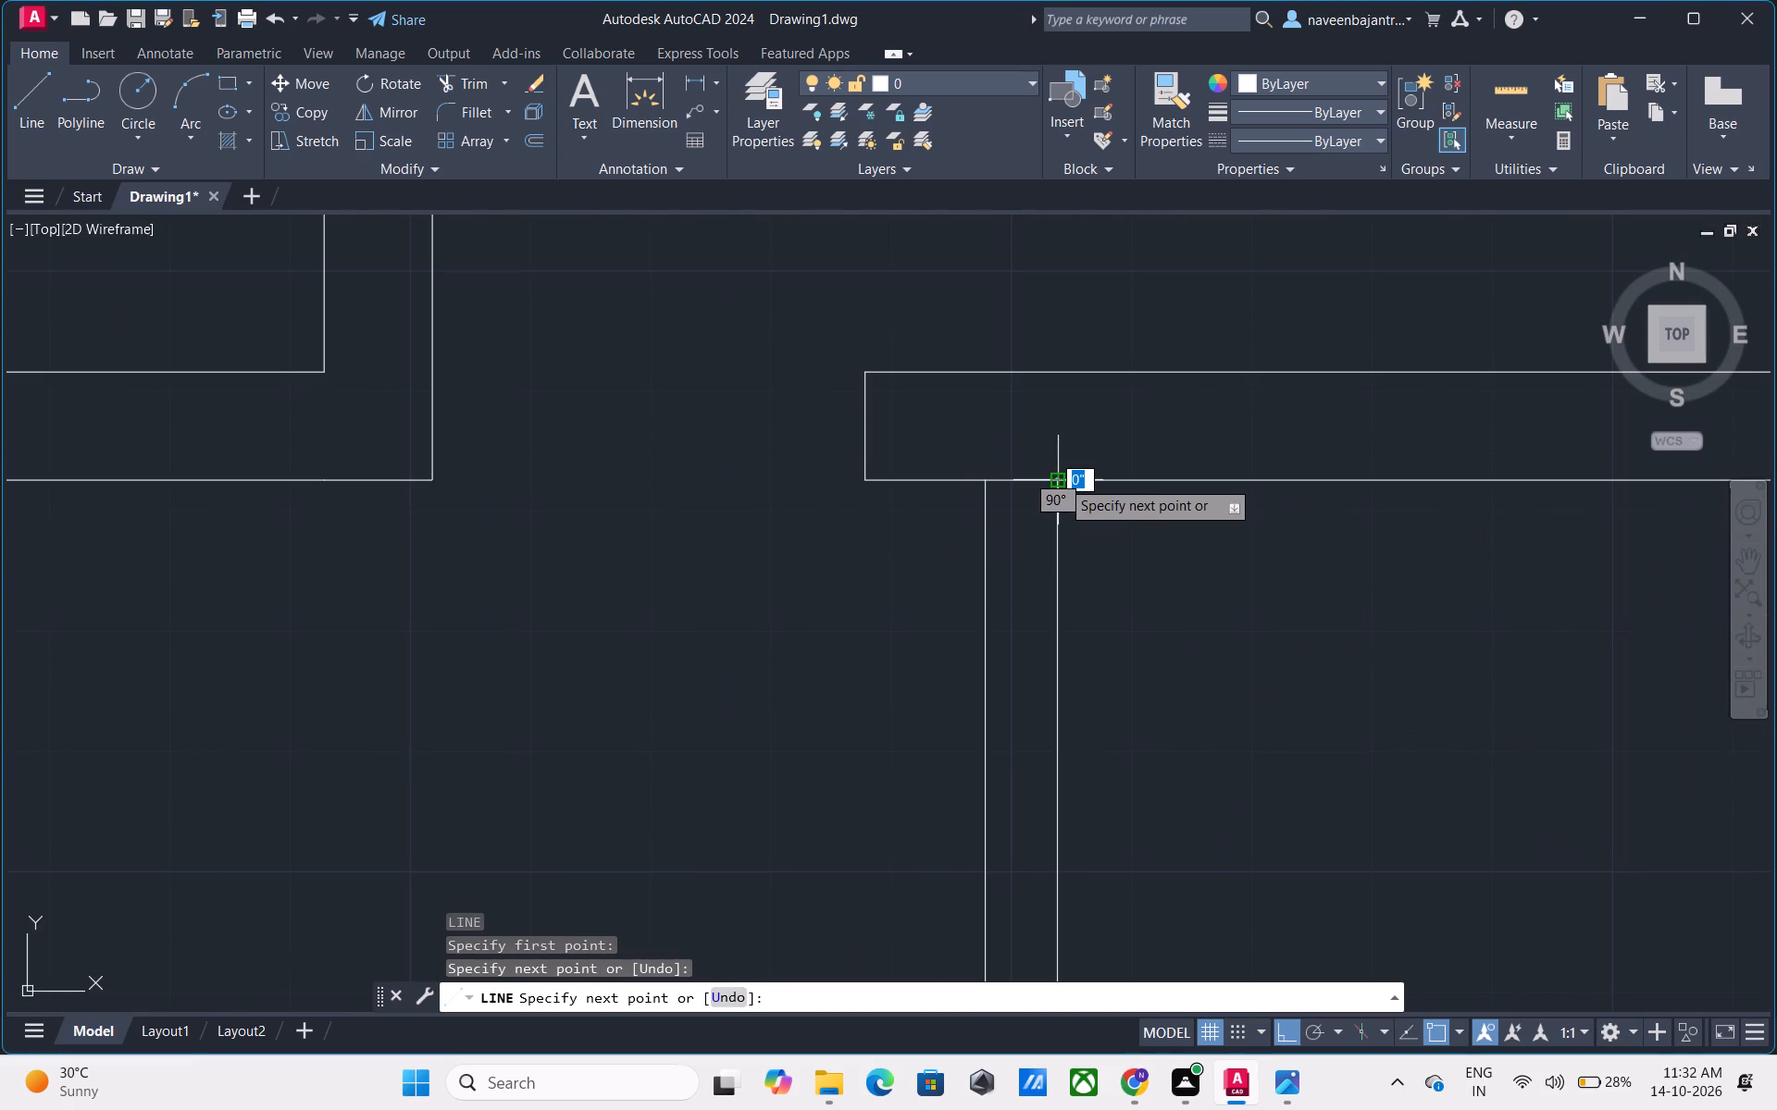
key(Escape)
Offset the short line across the top of the 6" partition 3' to the south.
text(O)
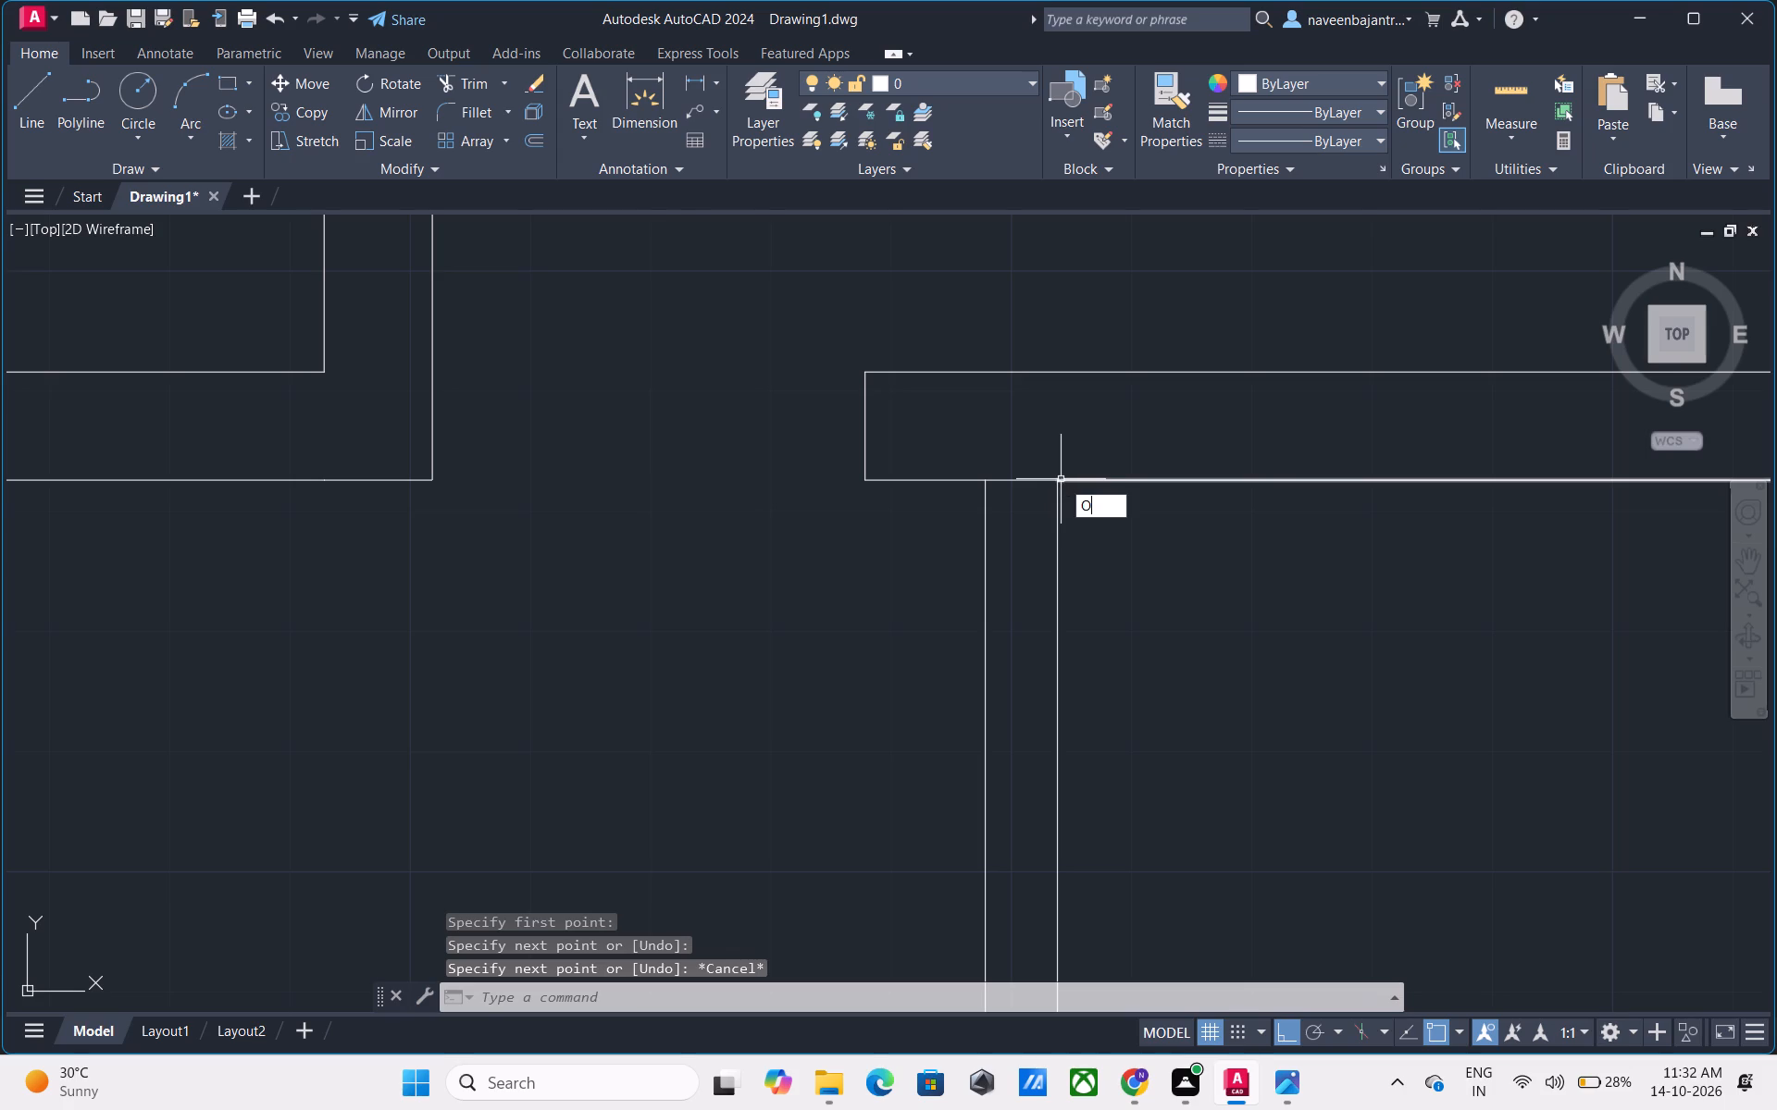
key(space)
text(3')
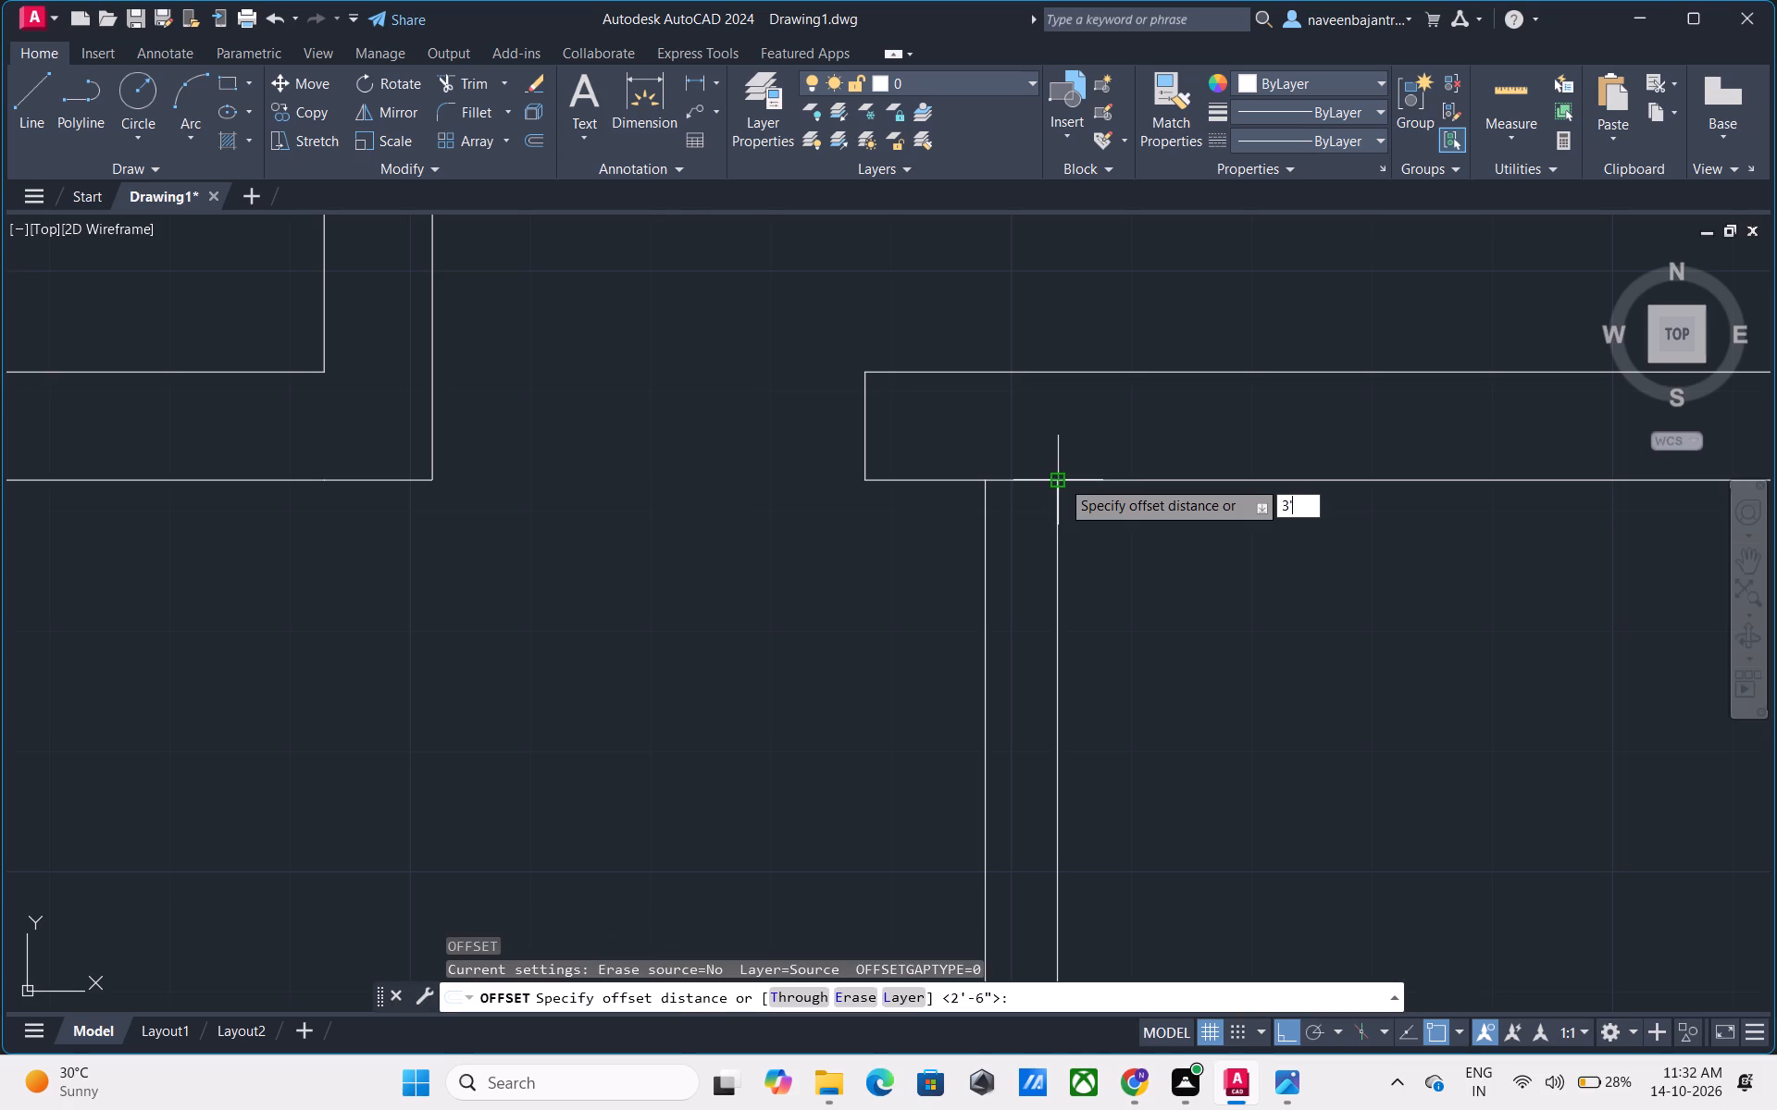
key(Return)
click(1028, 482)
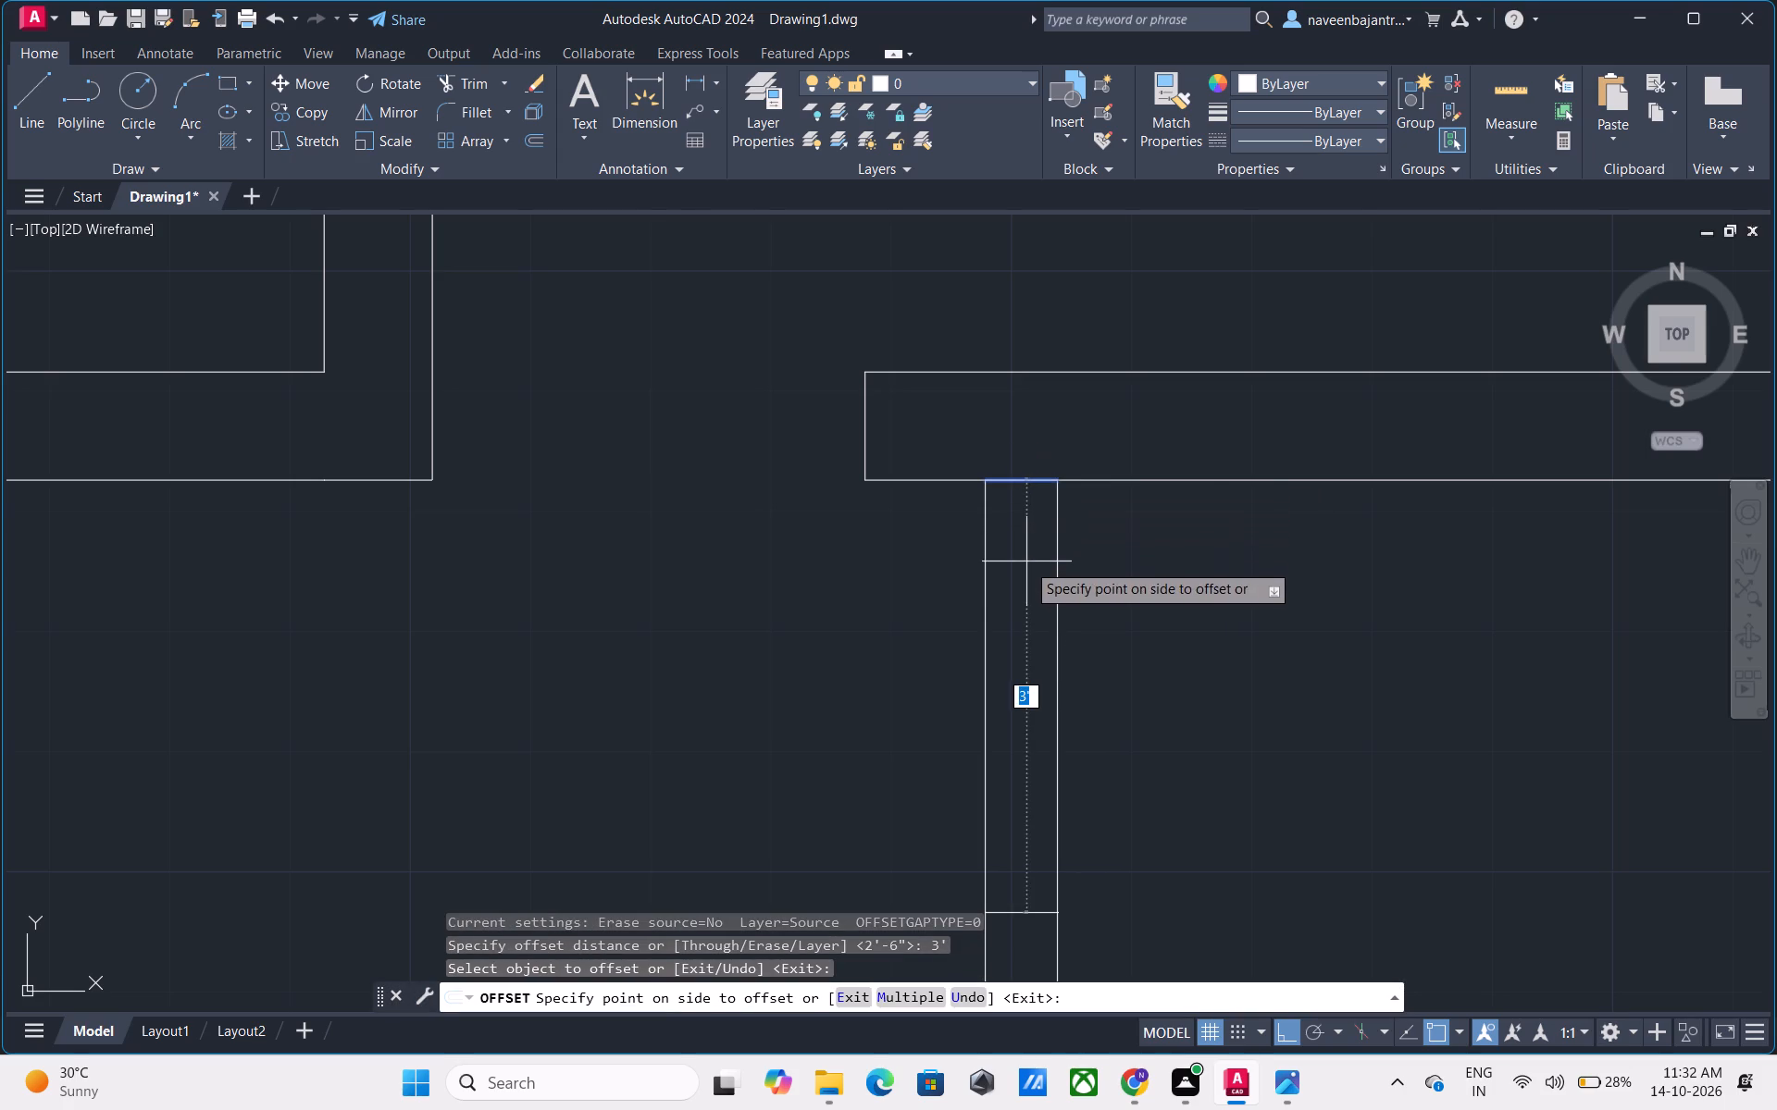
click(1025, 587)
key(Escape)
Trim both faces of the 6" partition above the offset line to open the 3' doorway.
key(t)
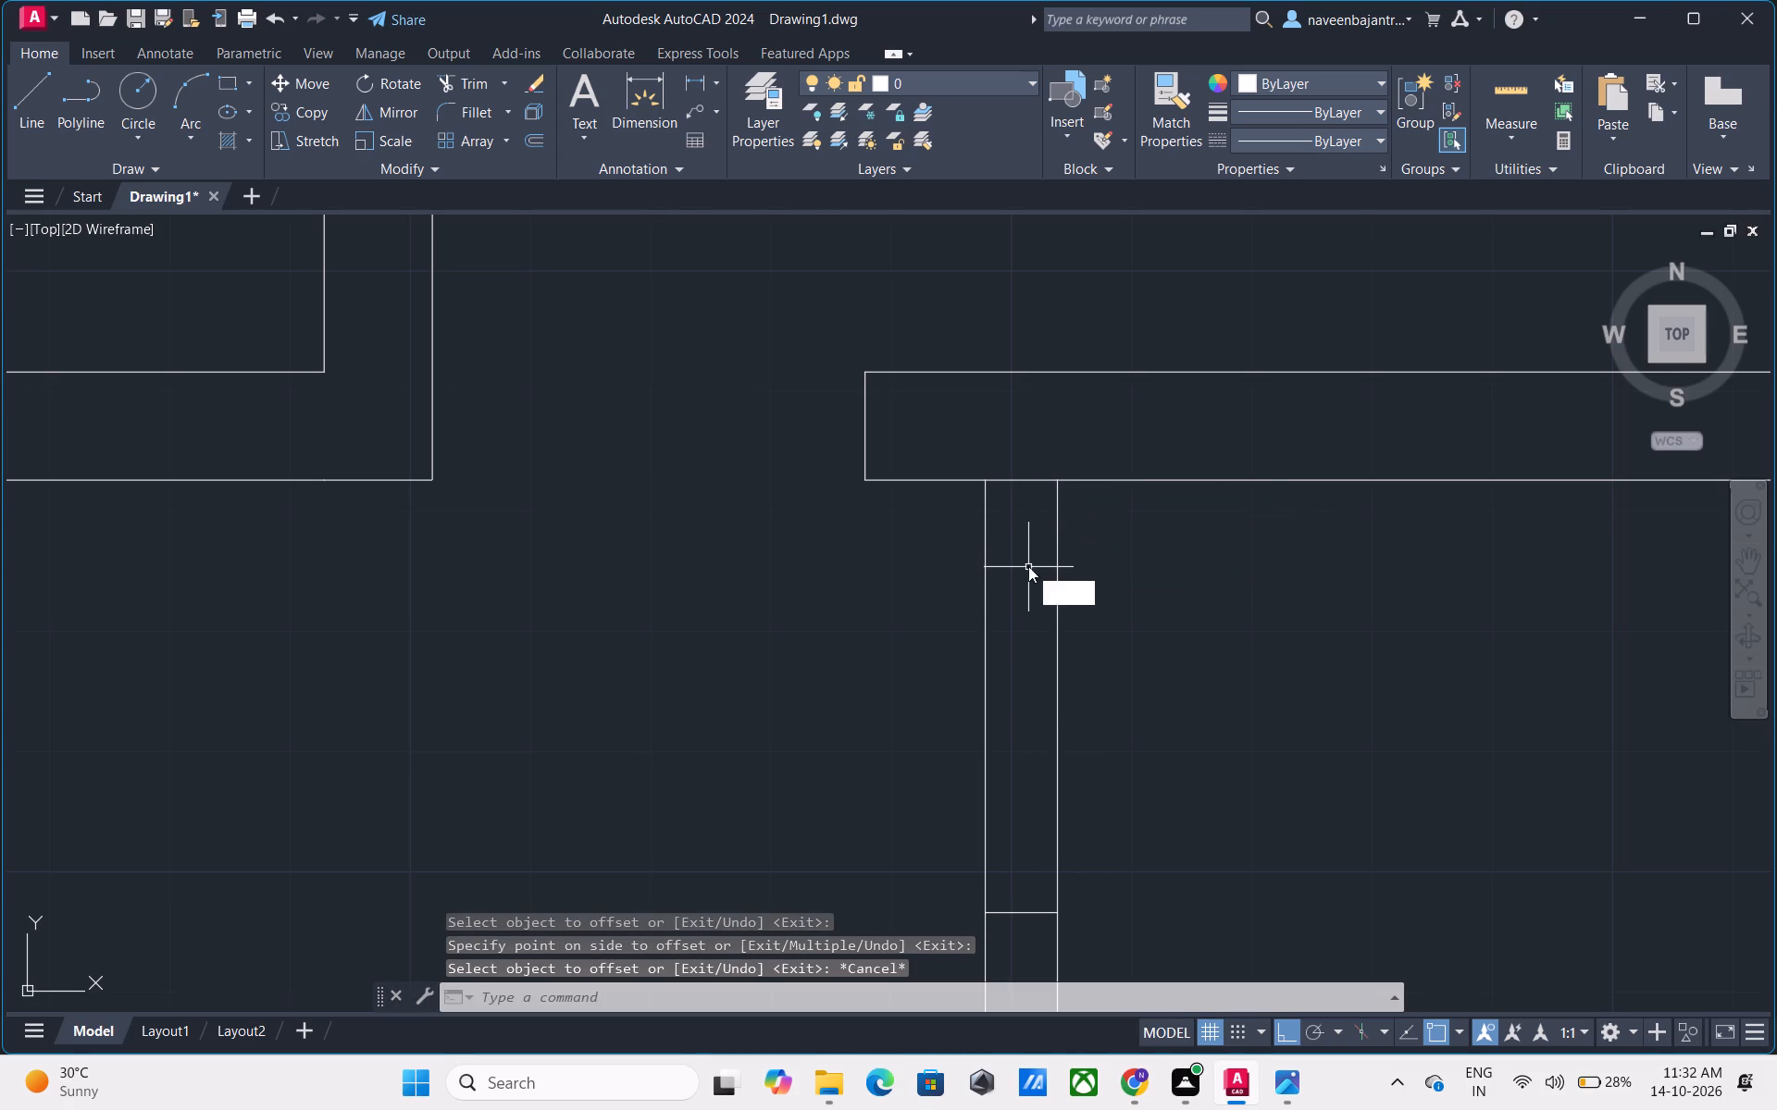
key(r)
key(space)
click(1057, 598)
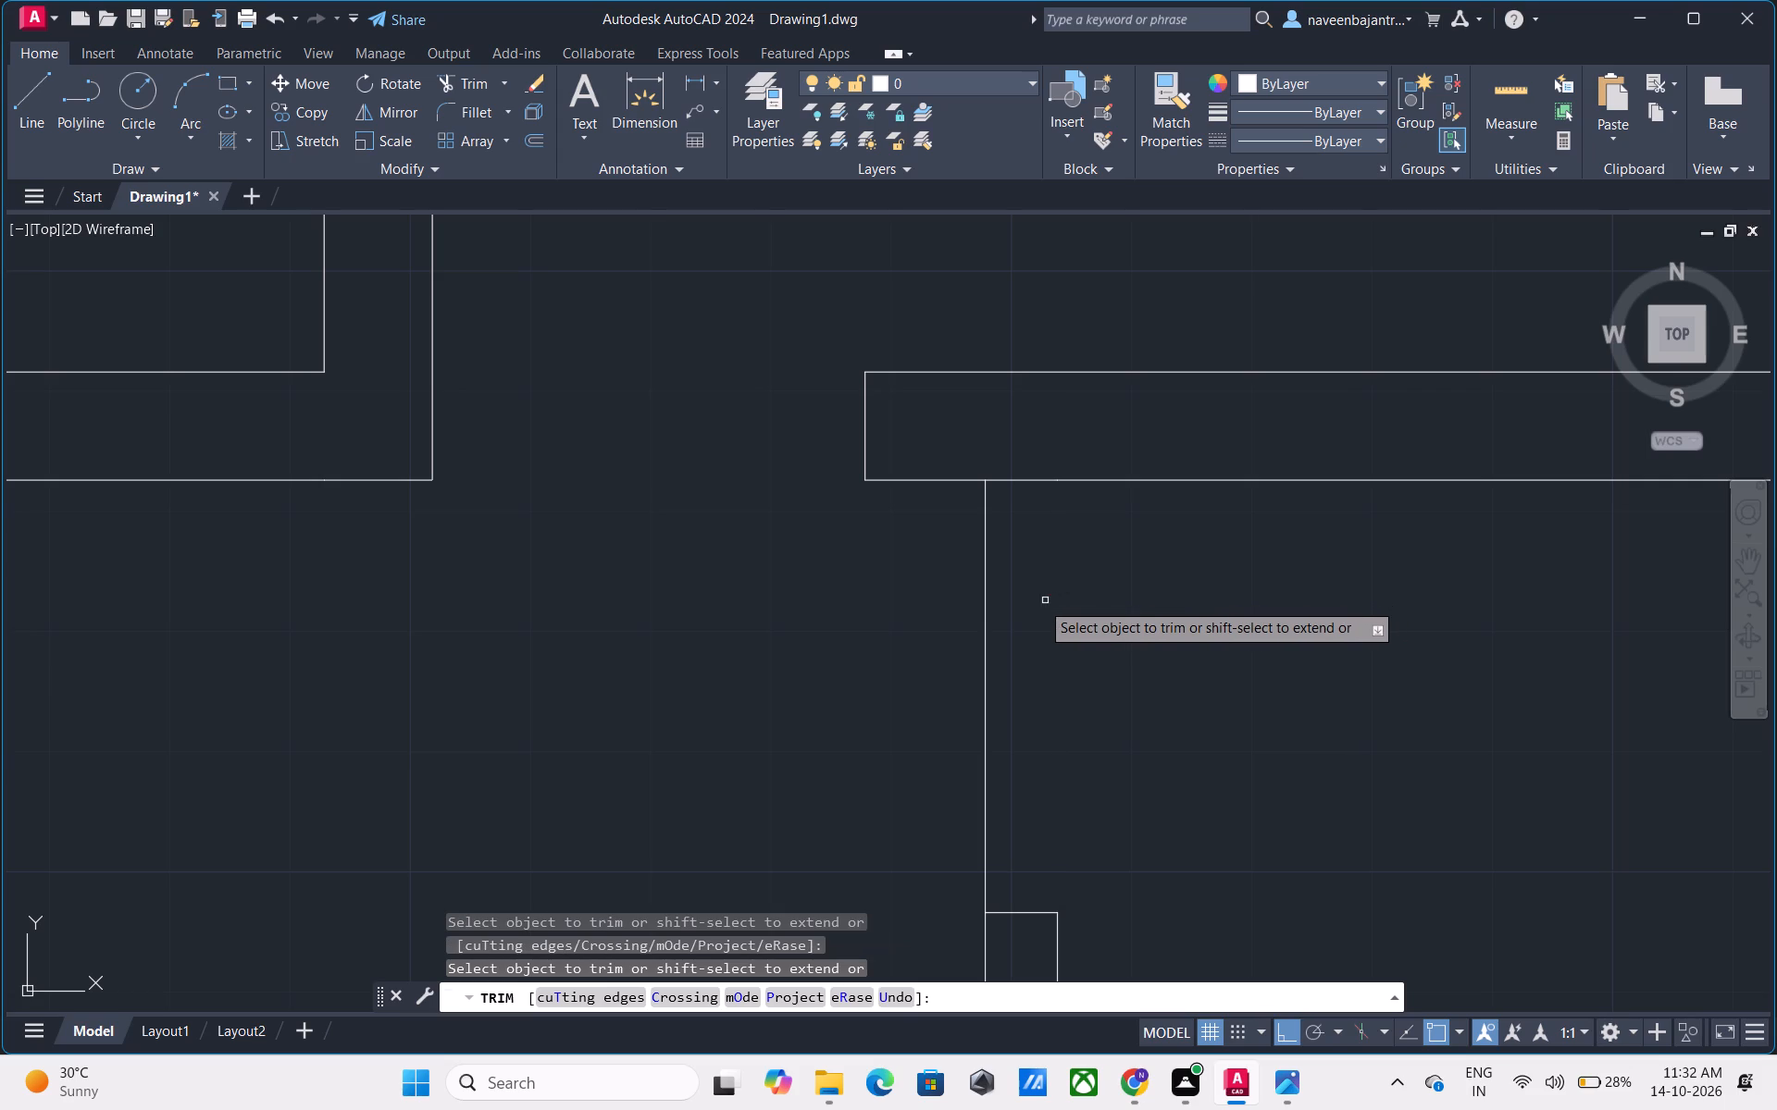
click(985, 617)
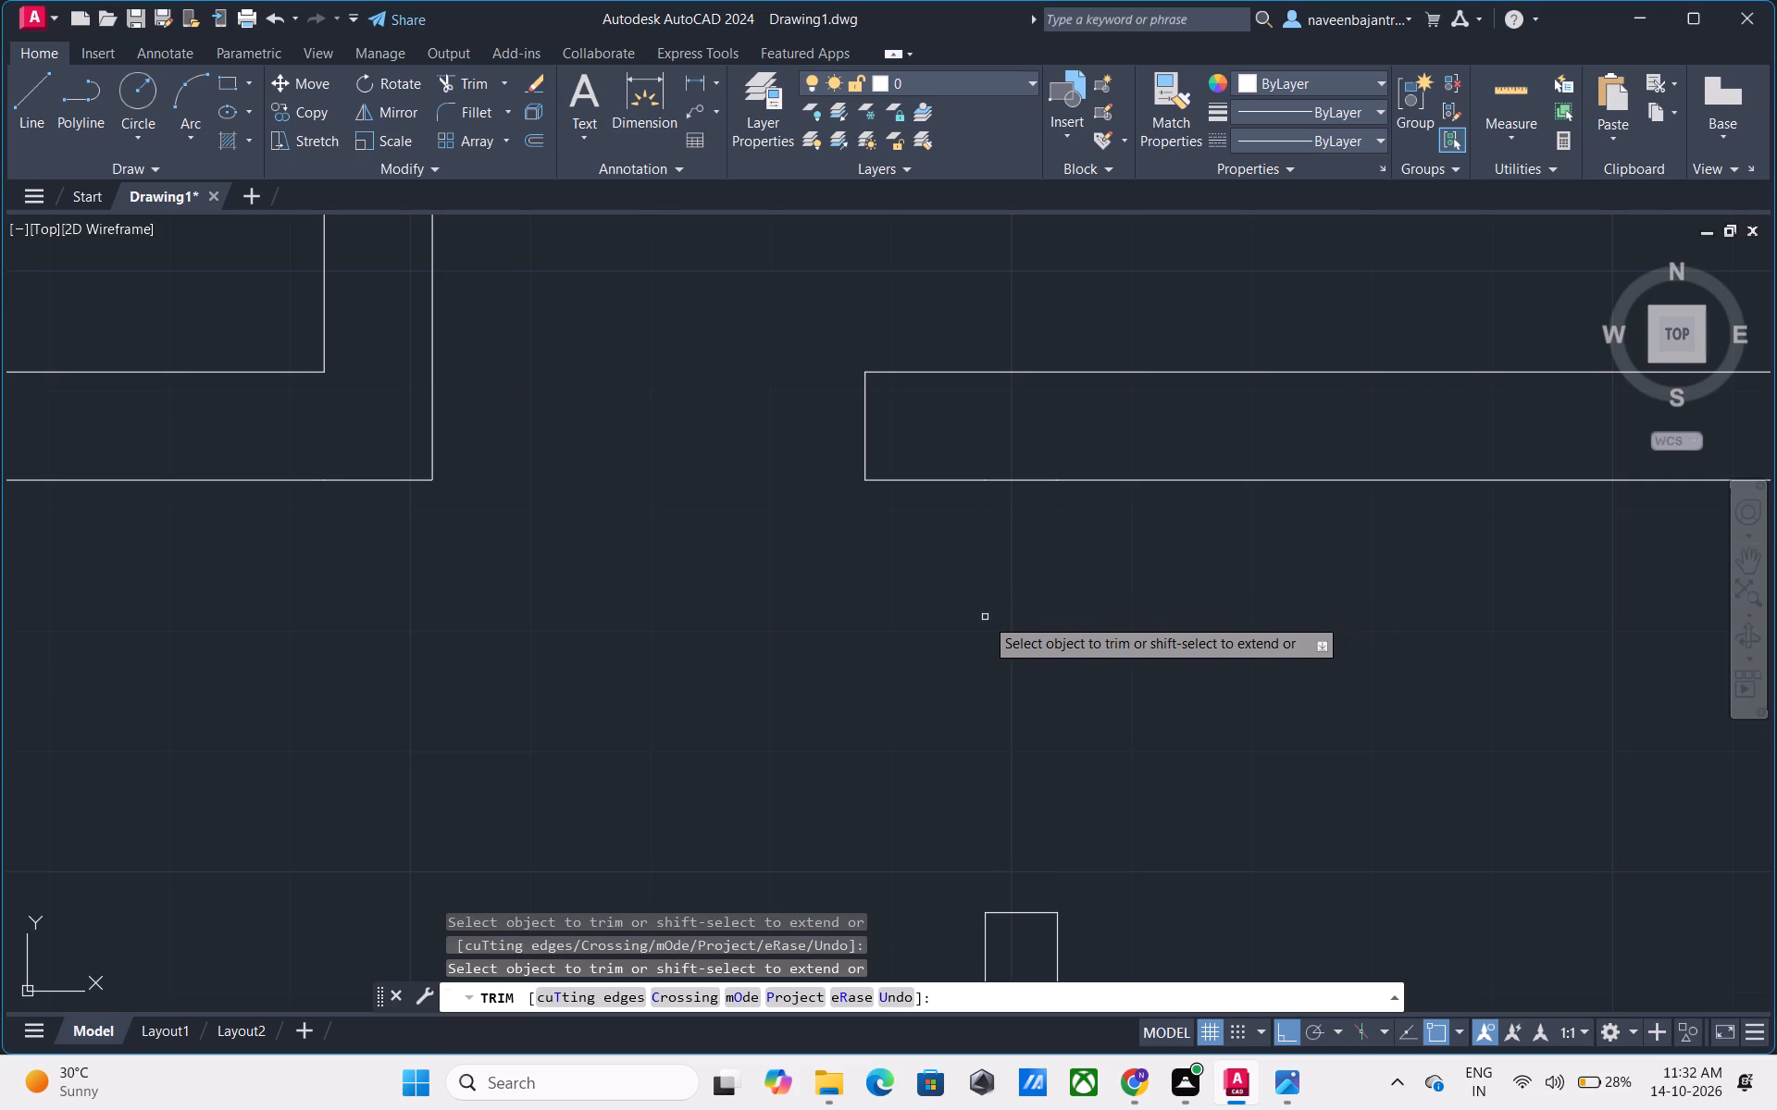
Draw a horizontal line from the midpoint of the northeast room's east inner wall face outward past the outer wall face.
scroll(1053, 633, down, 4)
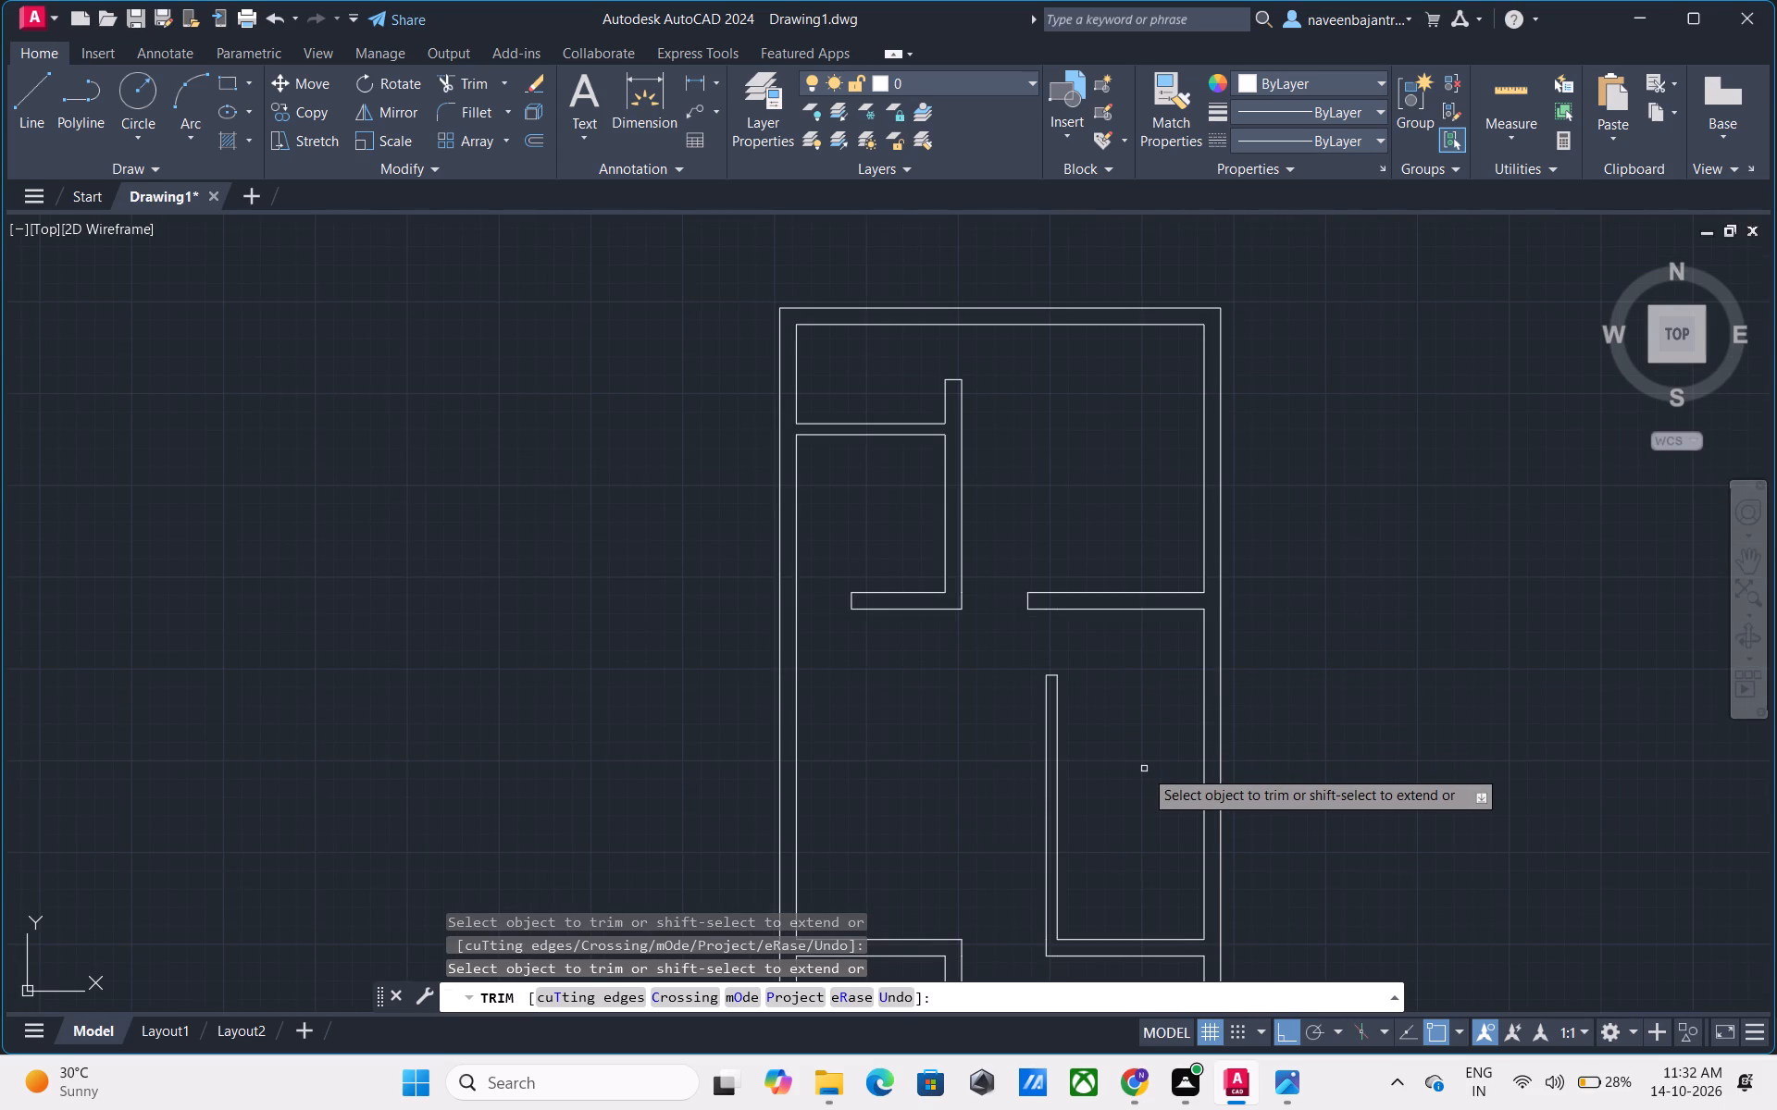
middle_drag(1144, 769, 1250, 576)
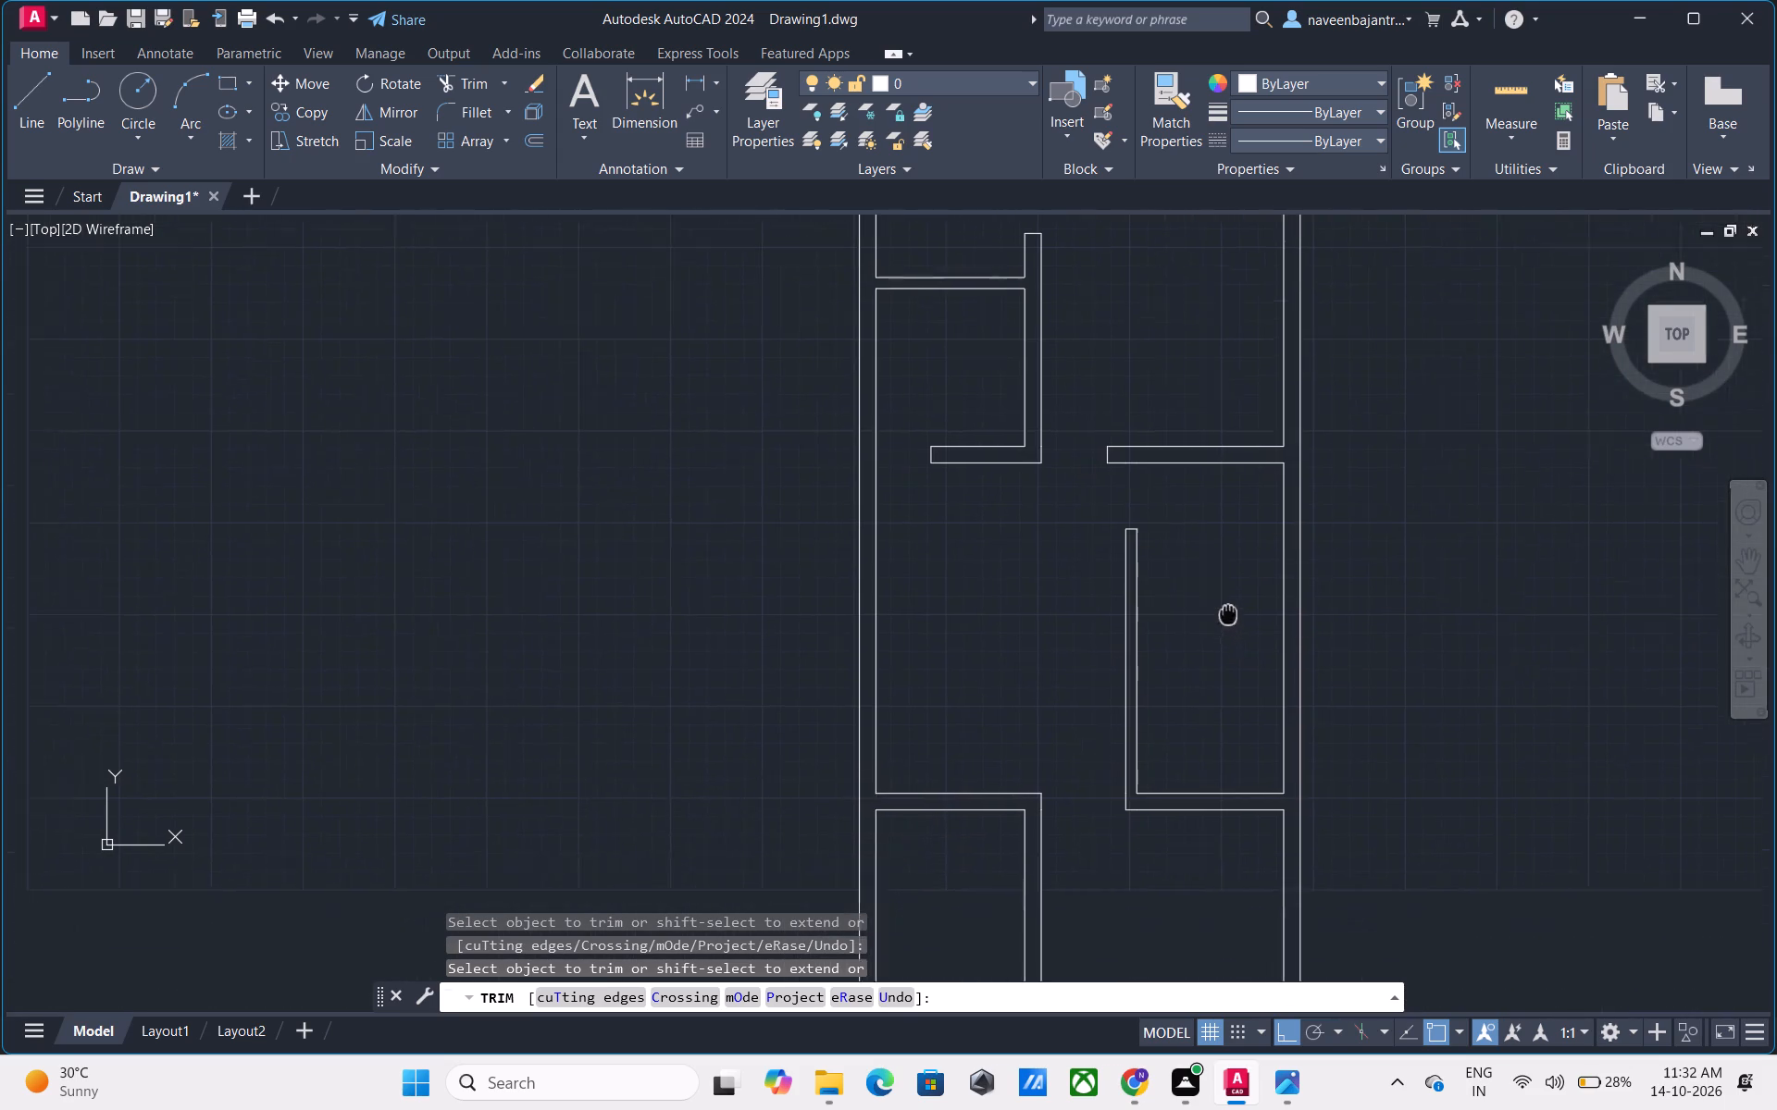
middle_drag(1250, 576, 1295, 495)
middle_click(1314, 450)
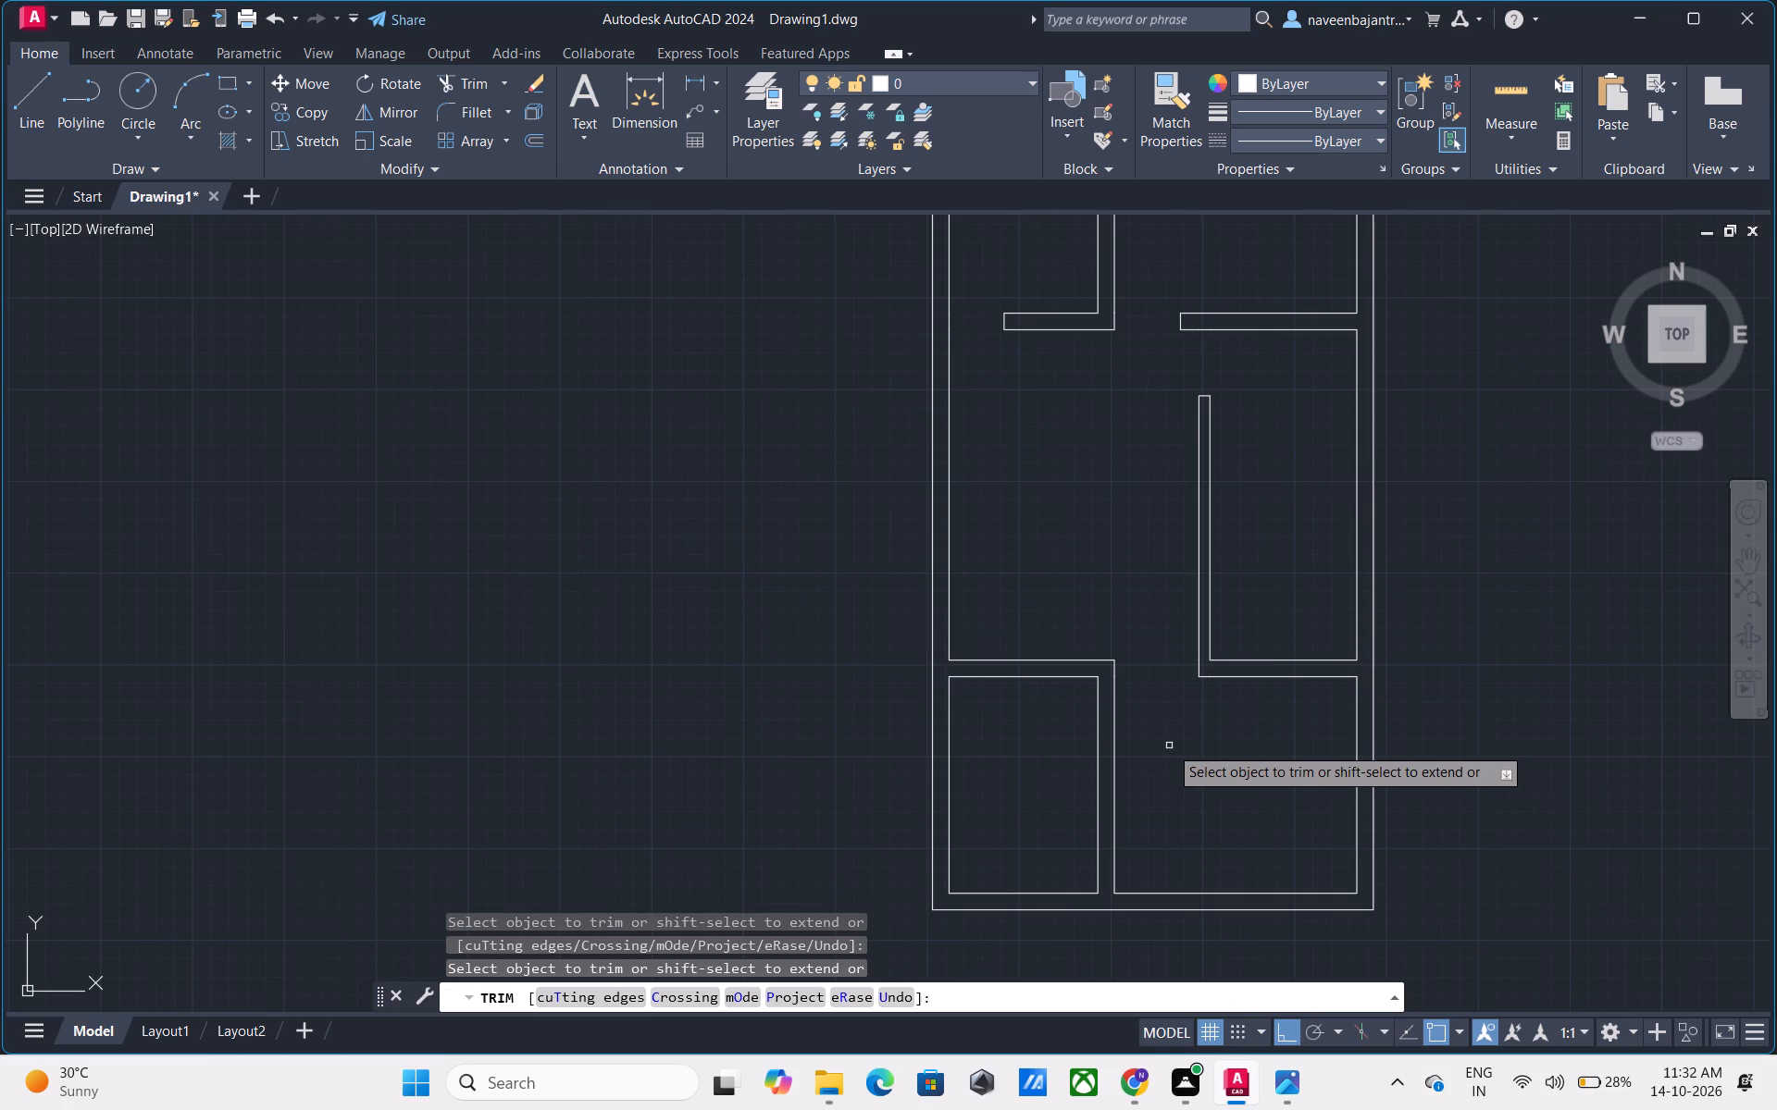
scroll(1169, 746, down, 1)
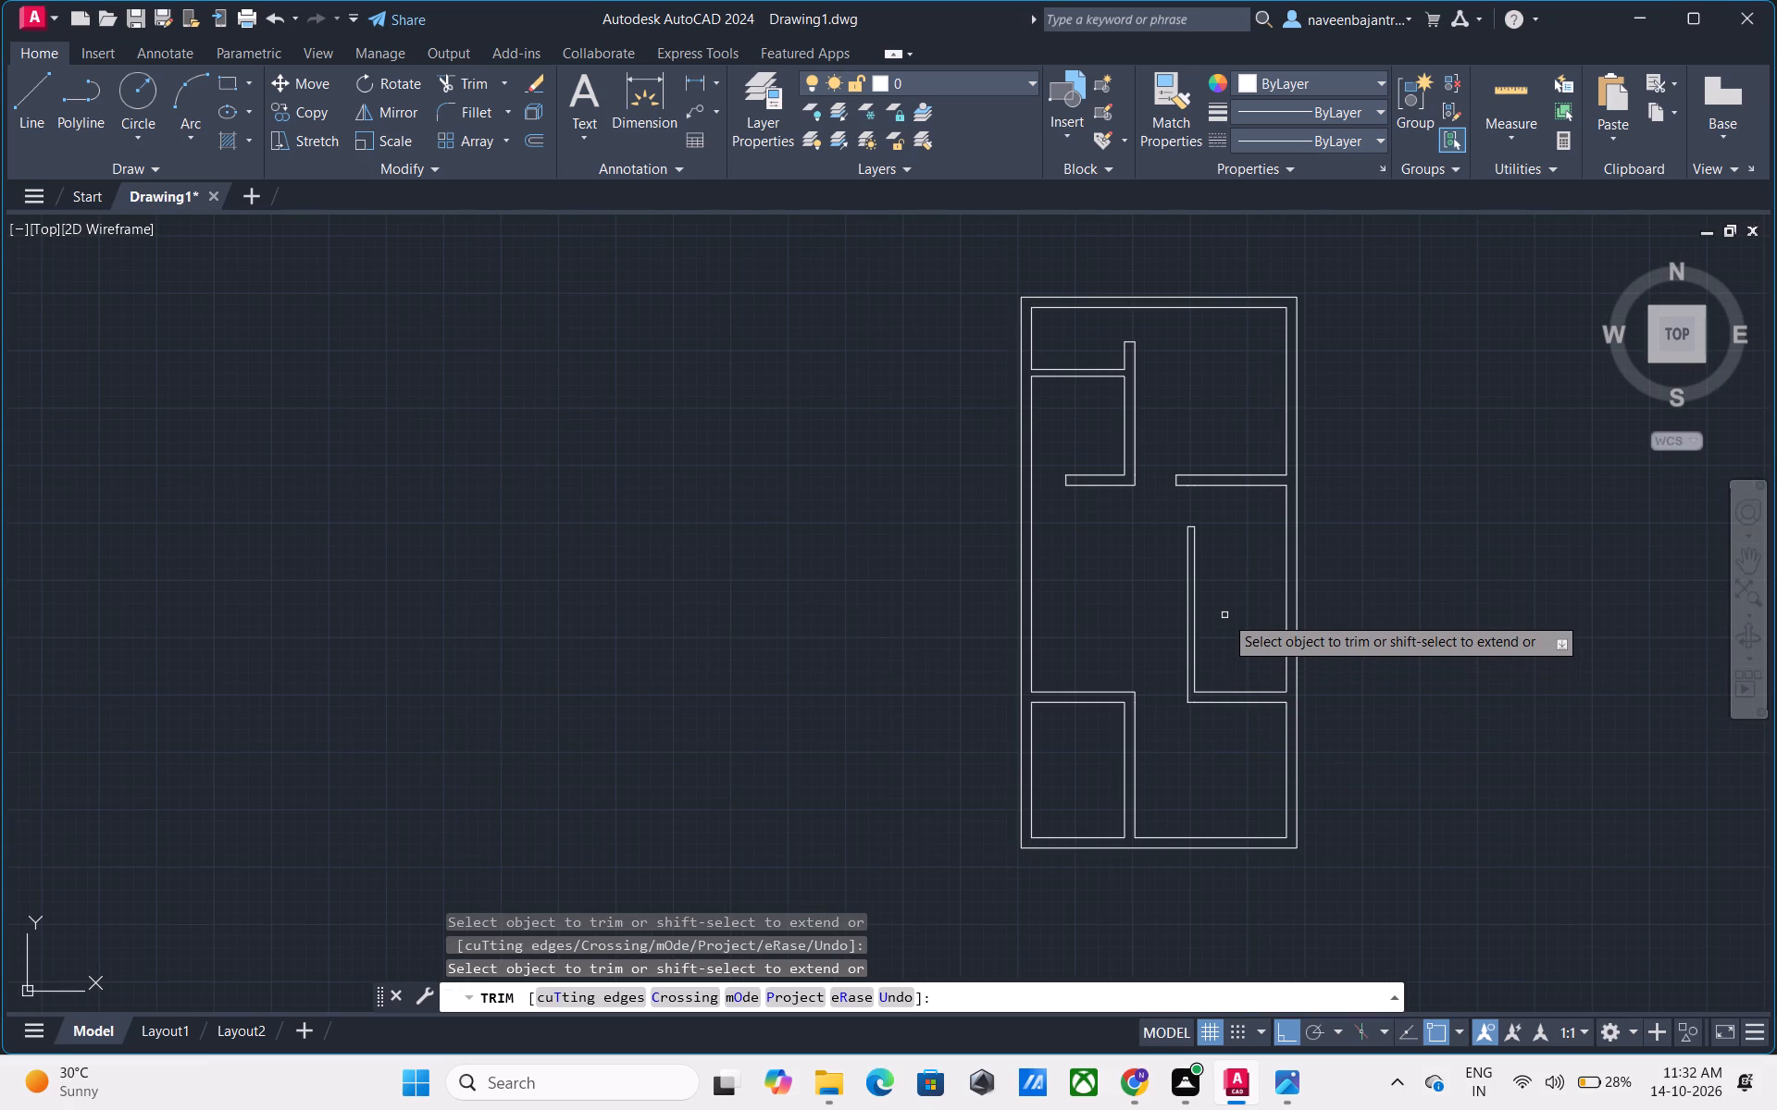
middle_drag(1224, 612, 1169, 633)
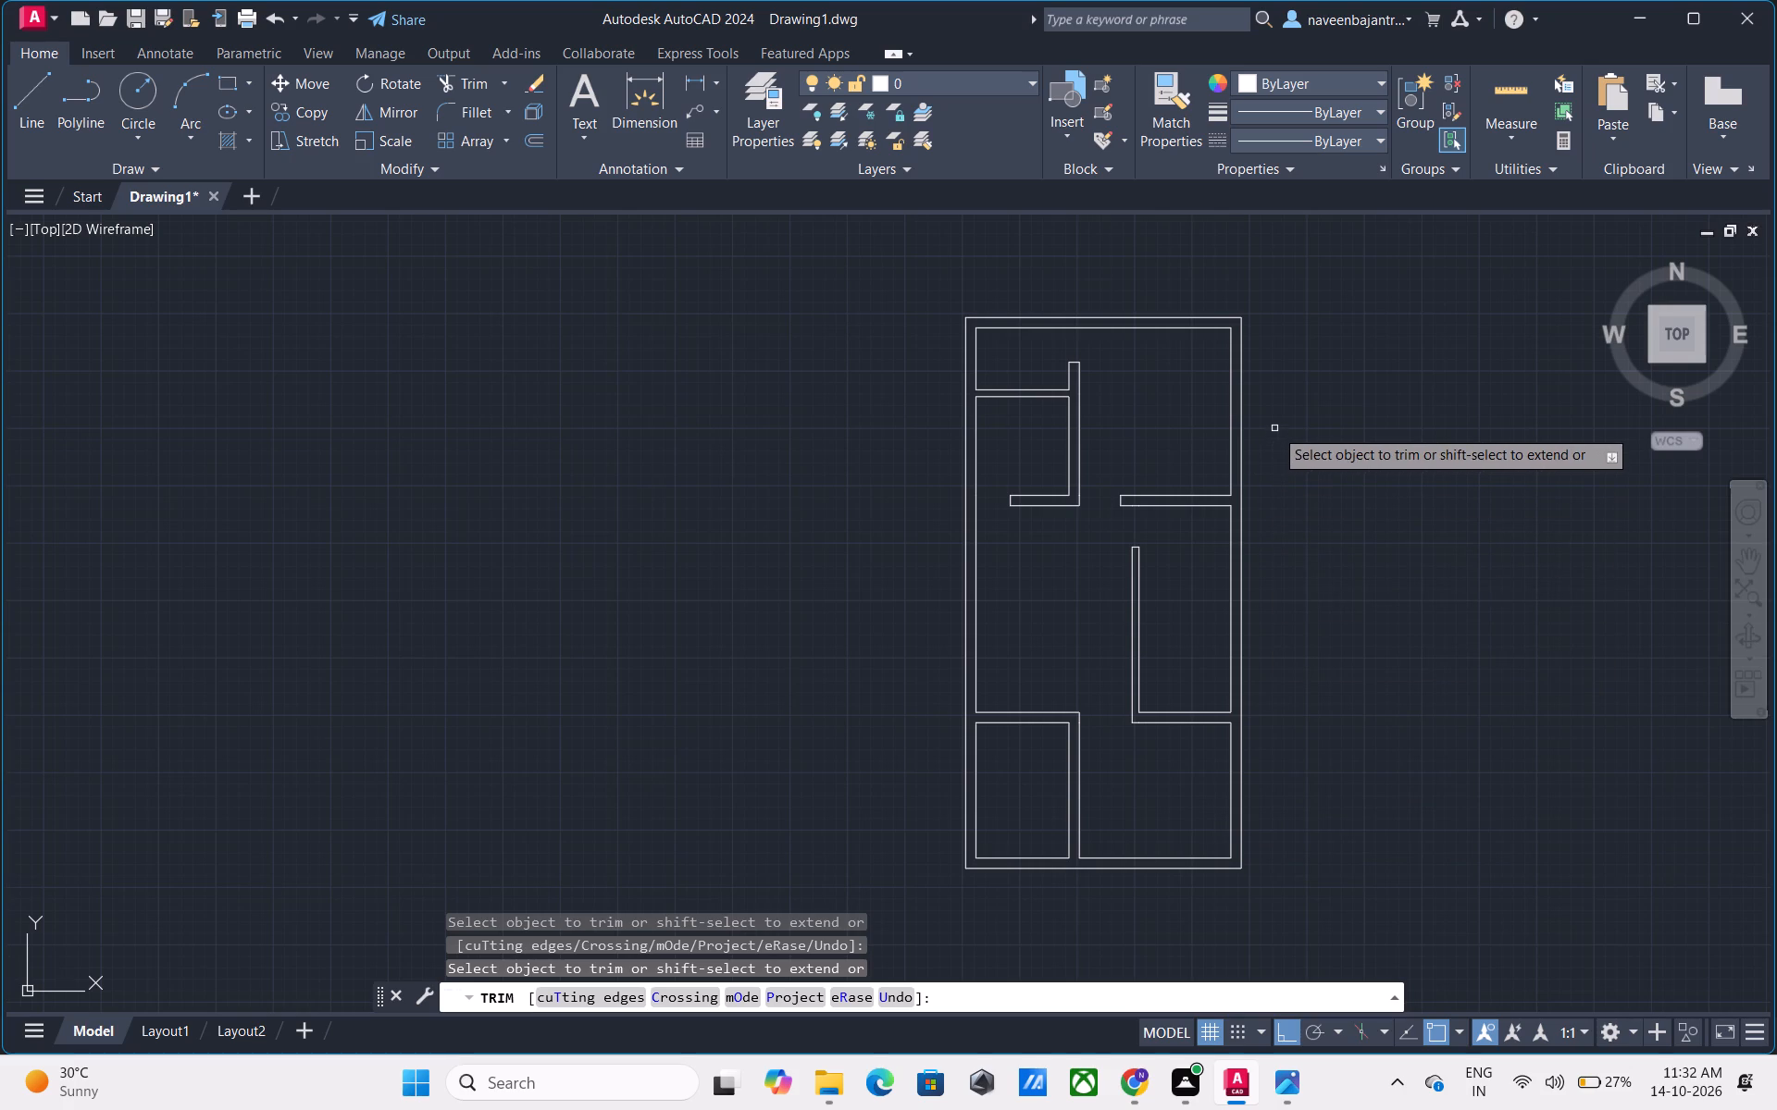
middle_drag(1274, 428, 1087, 612)
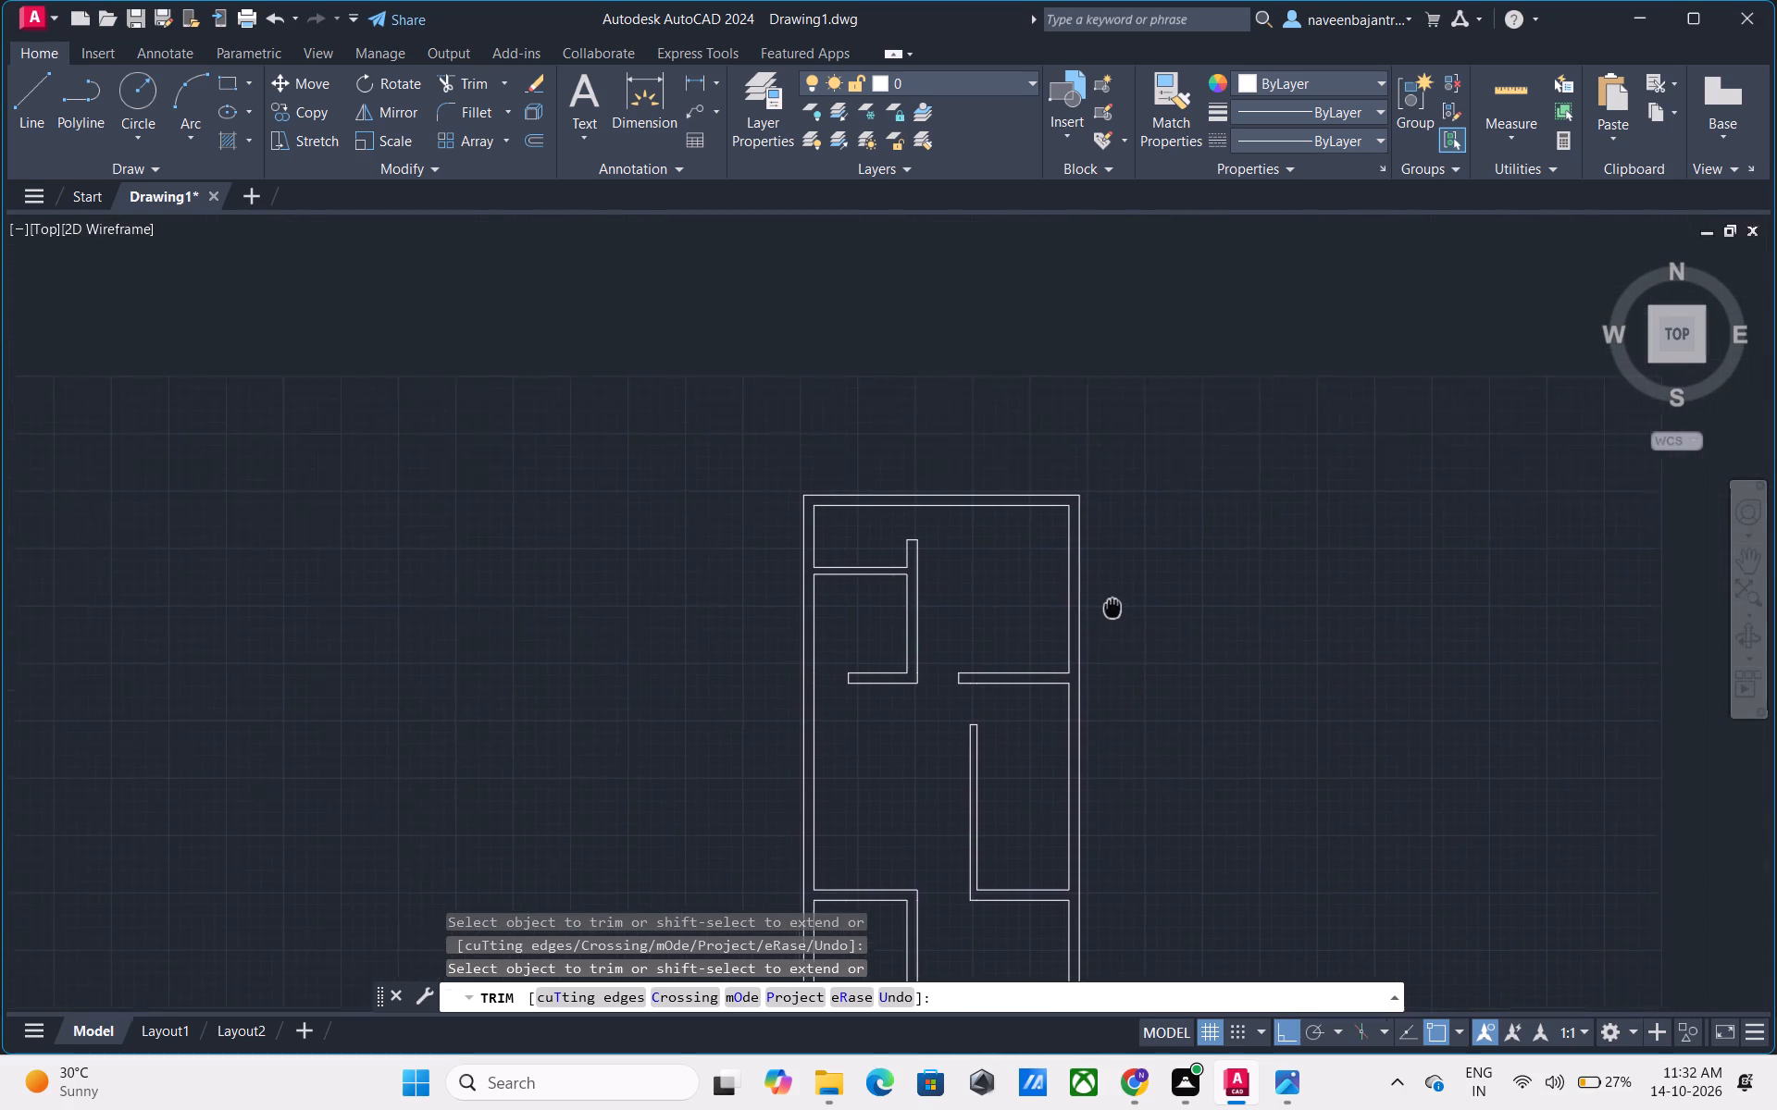
middle_drag(1087, 612, 982, 616)
key(Escape)
text(L)
key(space)
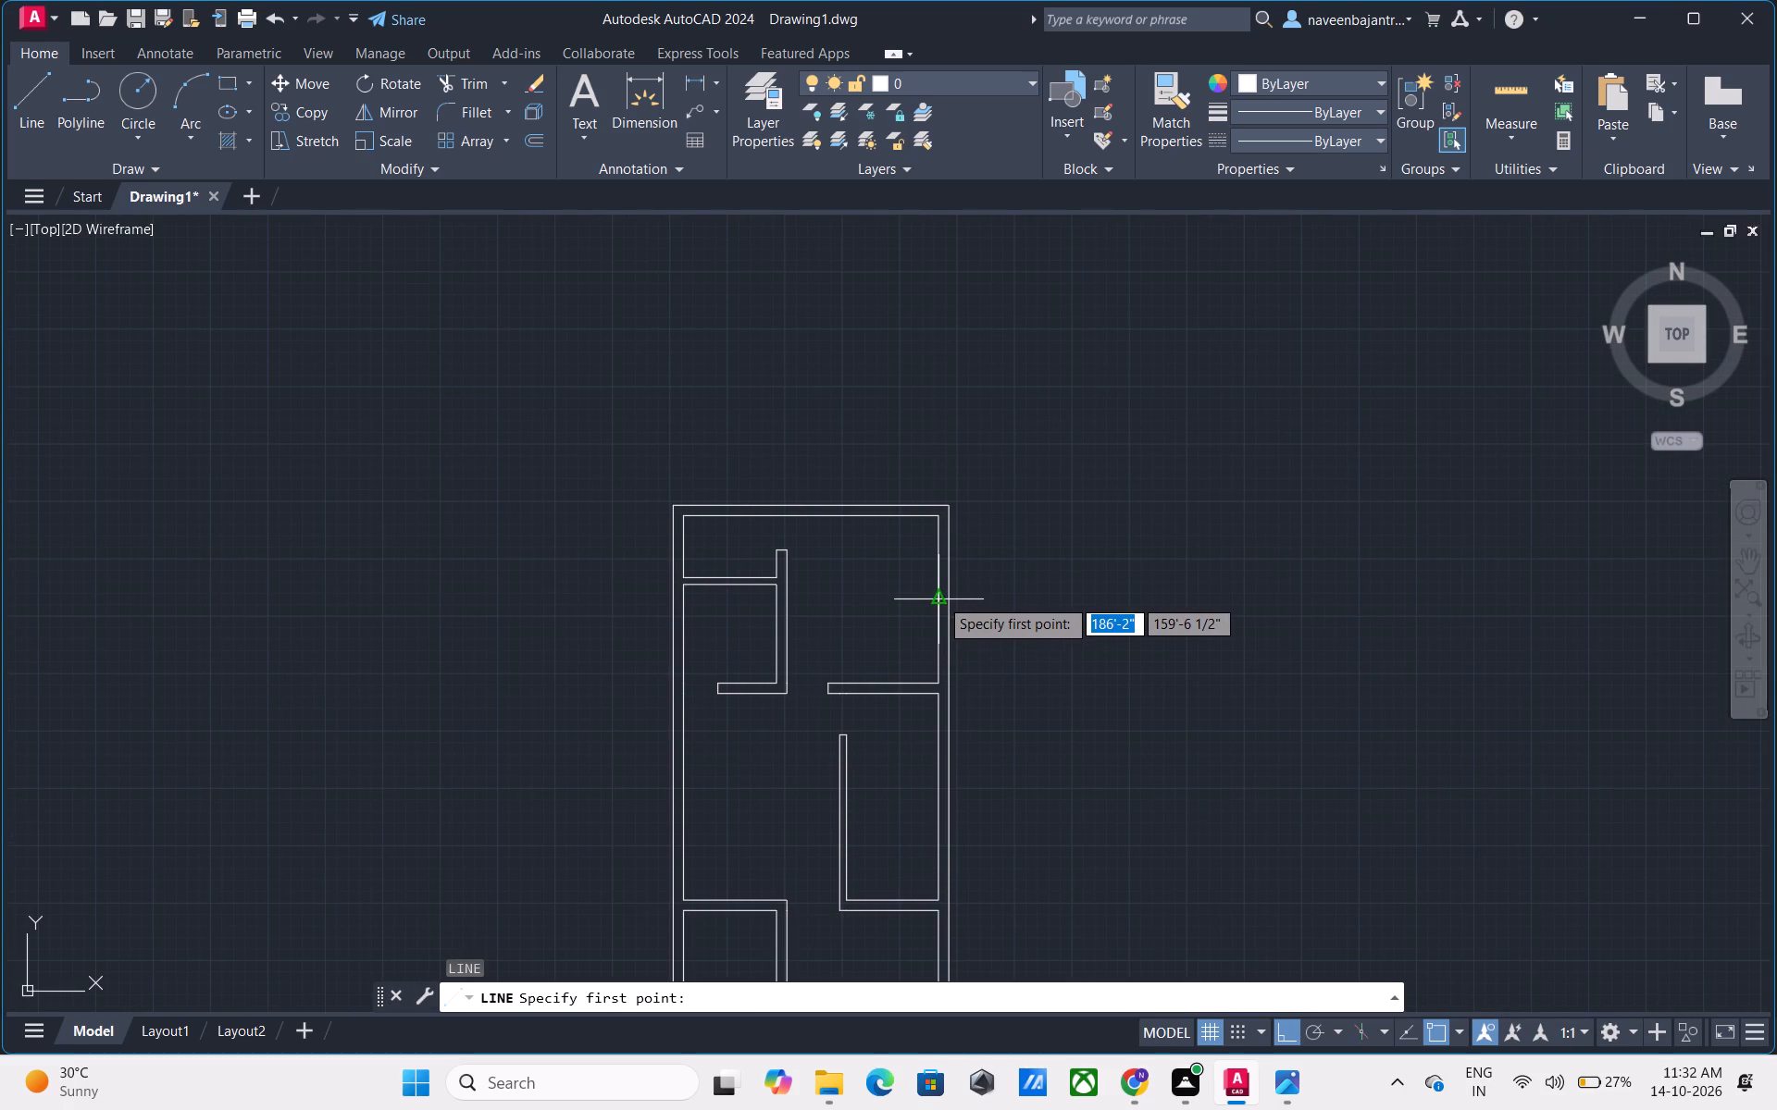
click(939, 598)
click(1013, 597)
key(Escape)
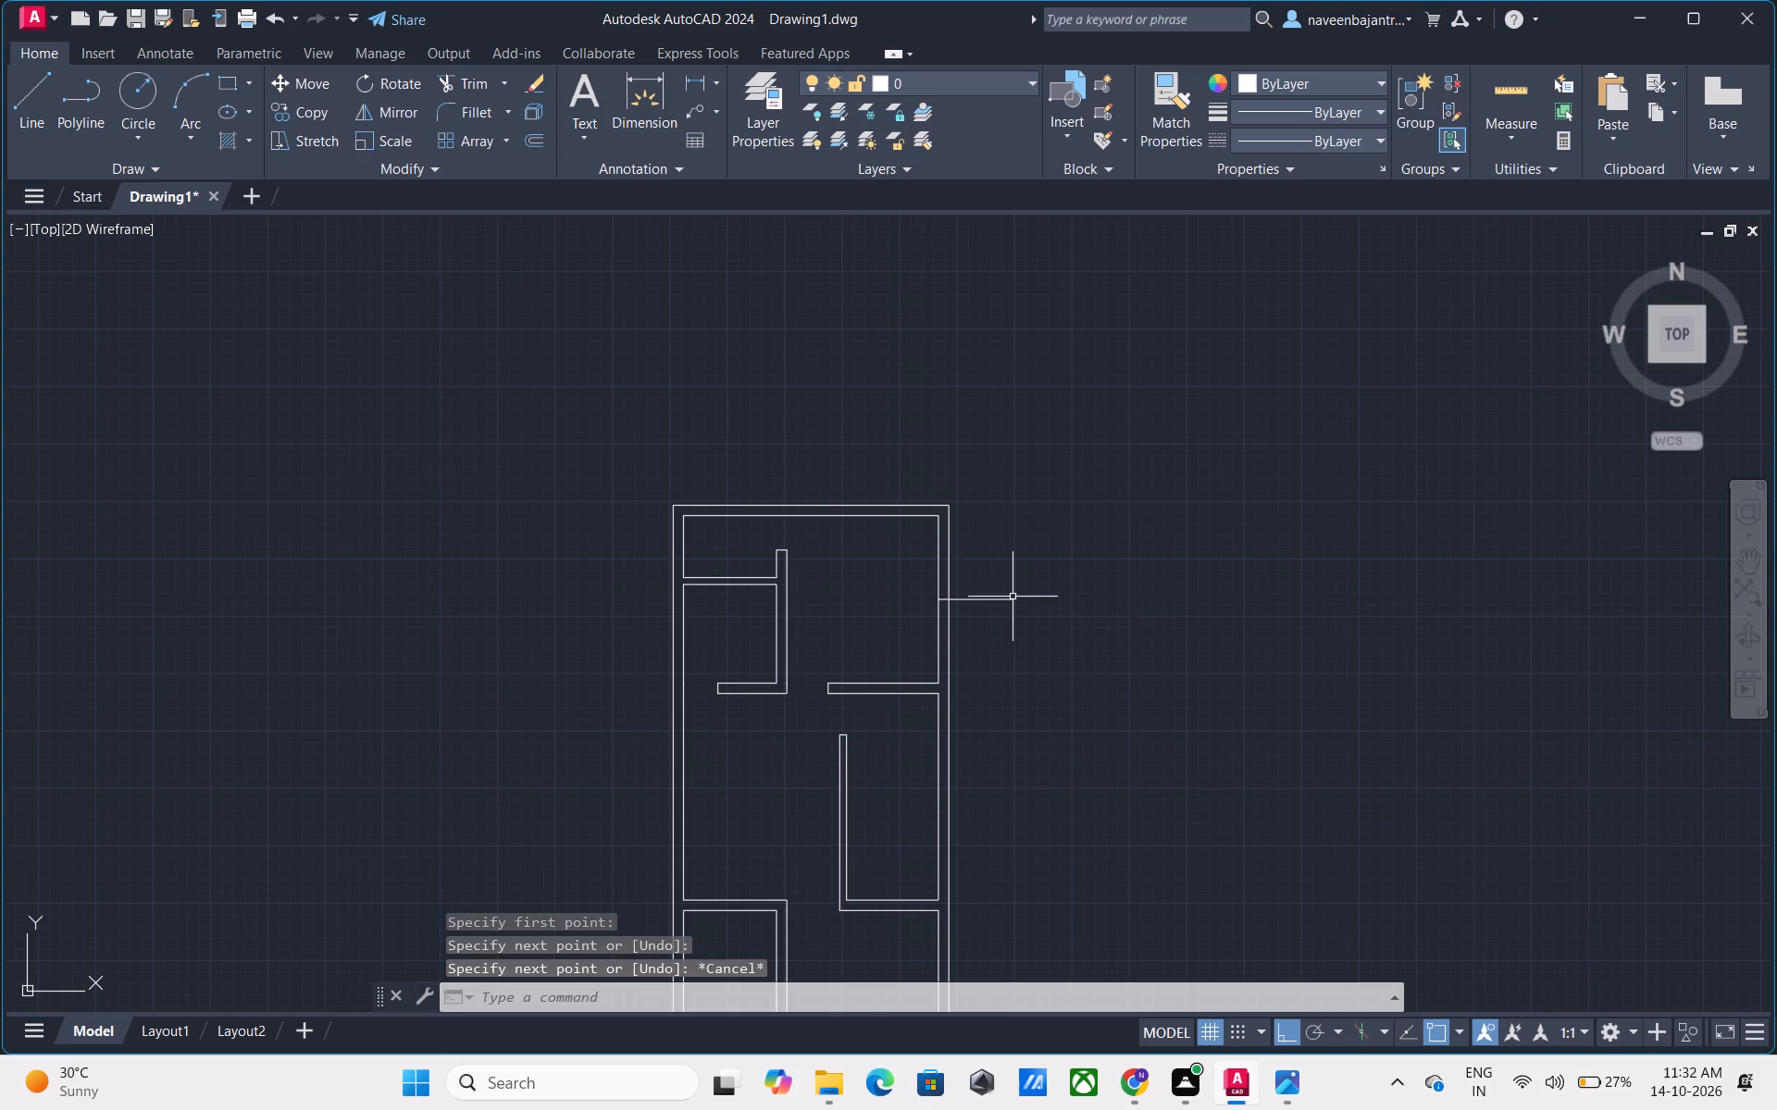
Trim the part of the horizontal line that extends beyond the east wall's outer face.
text(TR)
key(space)
click(985, 598)
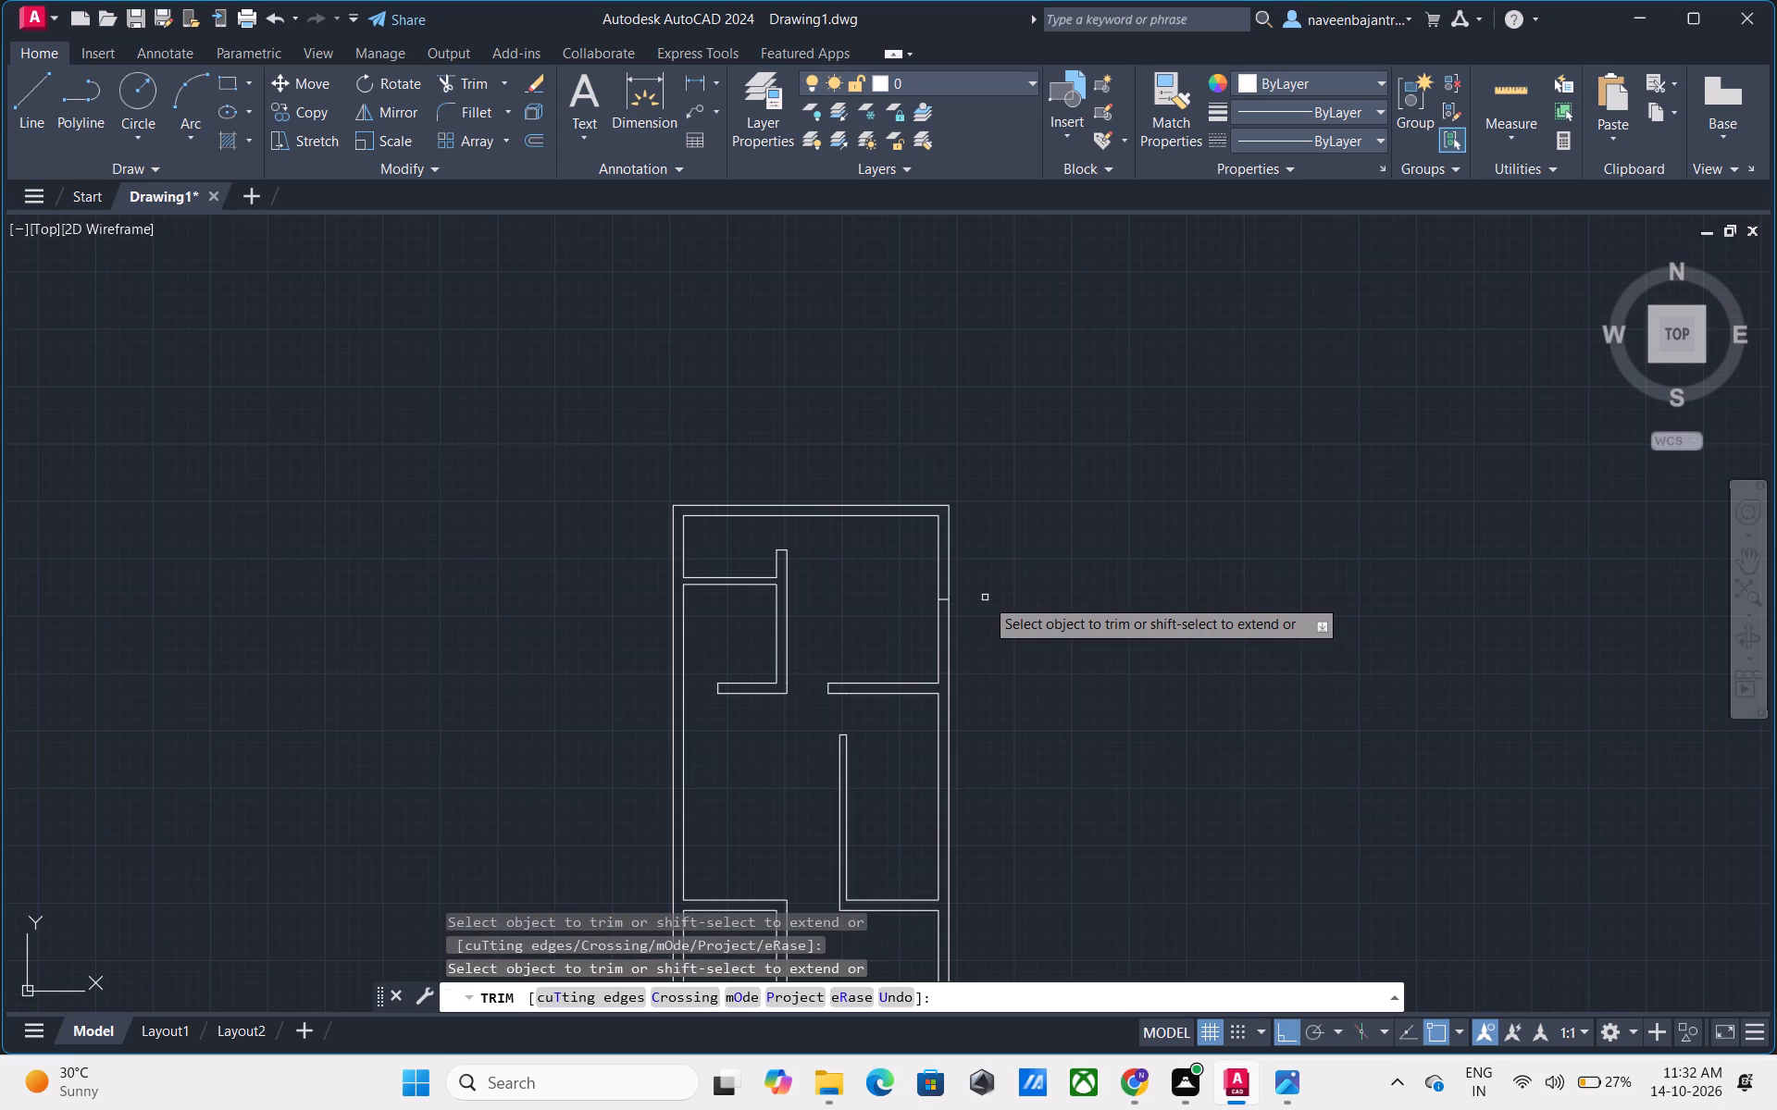
scroll(945, 610, up, 3)
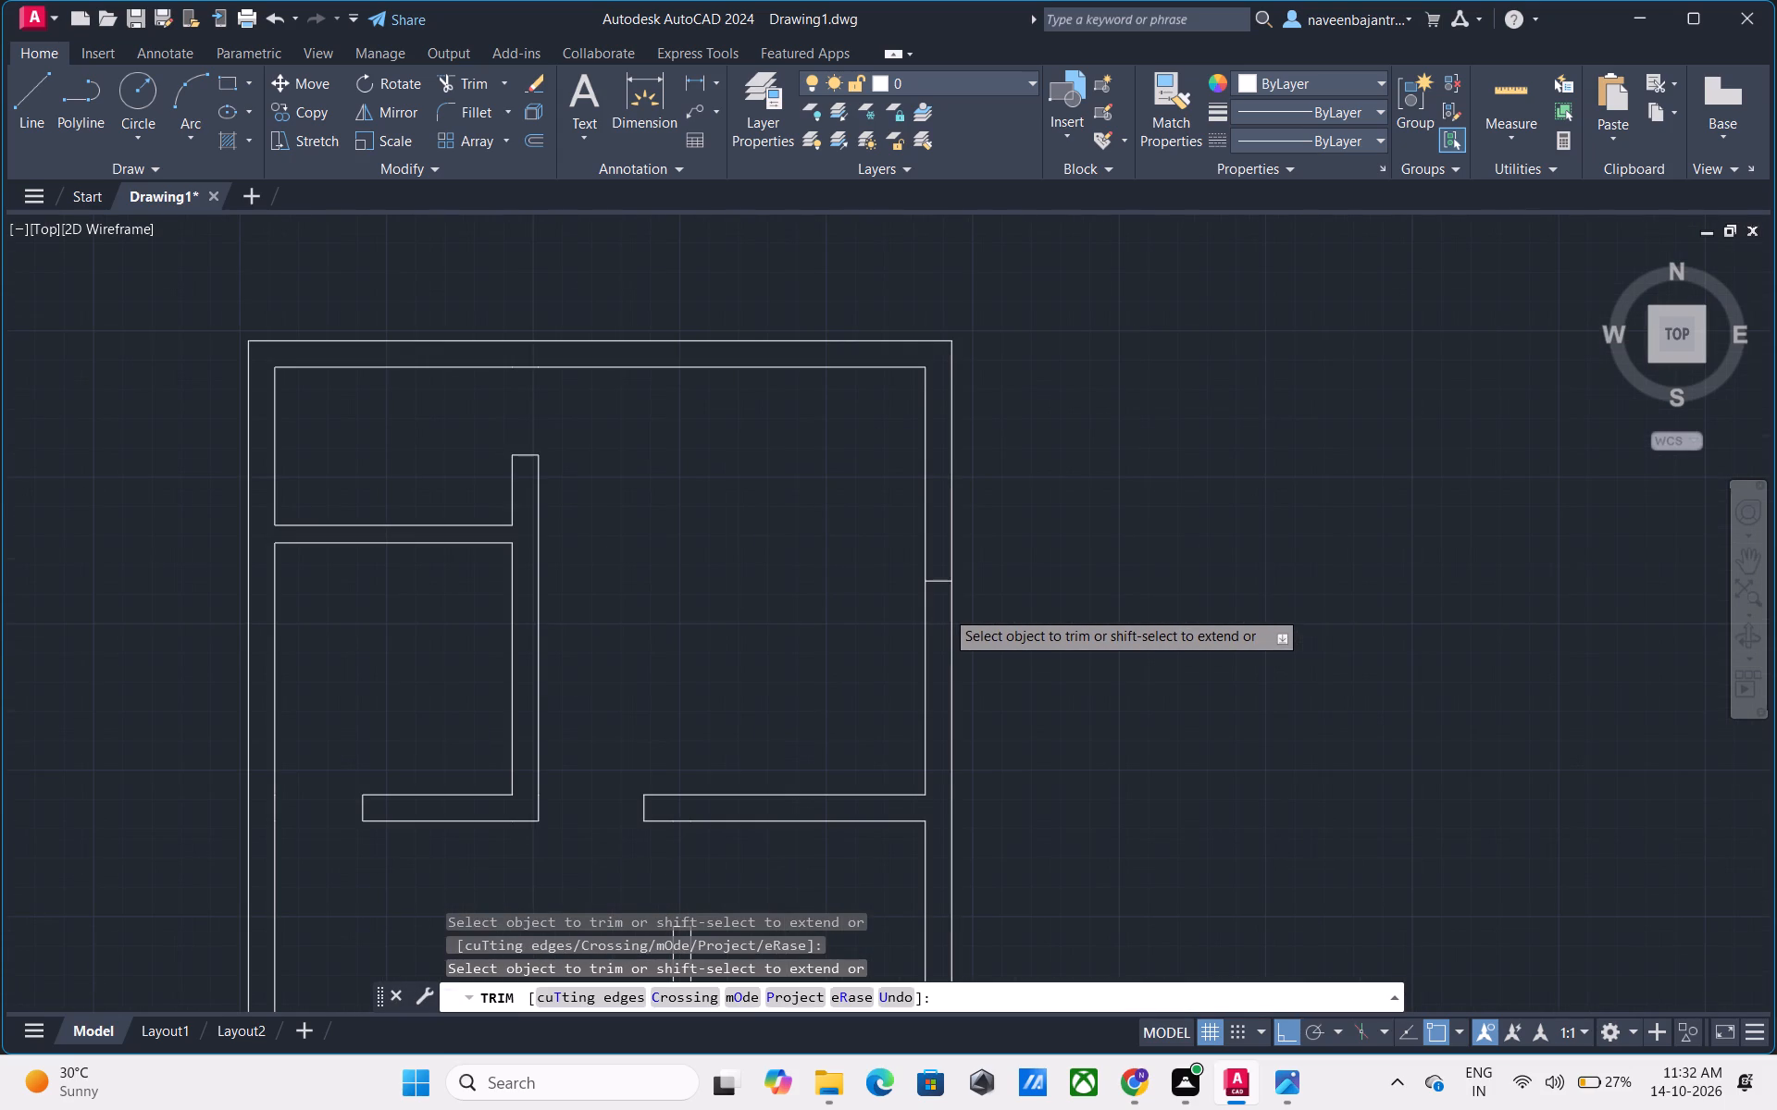
key(Escape)
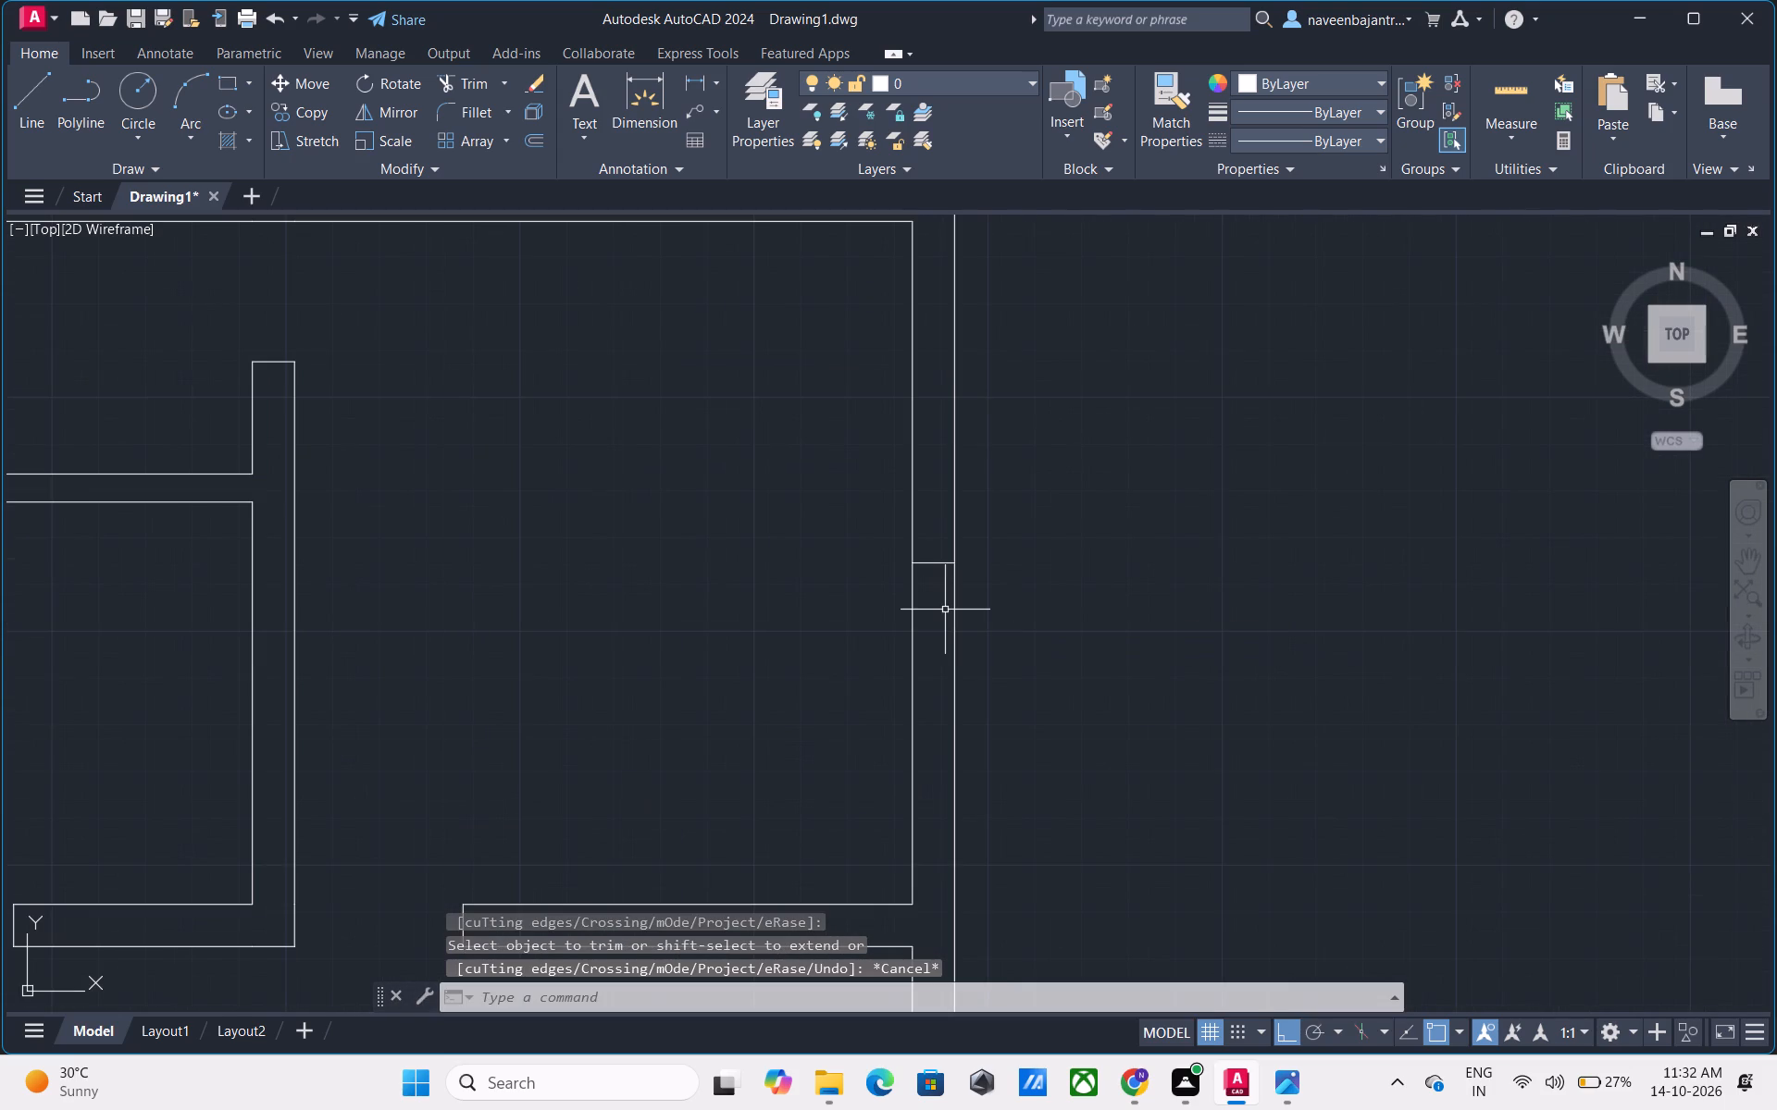
key(Escape)
Offset the short line in the northeast room's east wall 2' to the north and 2' to the south.
text(O 2)
key(apostrophe)
key(Return)
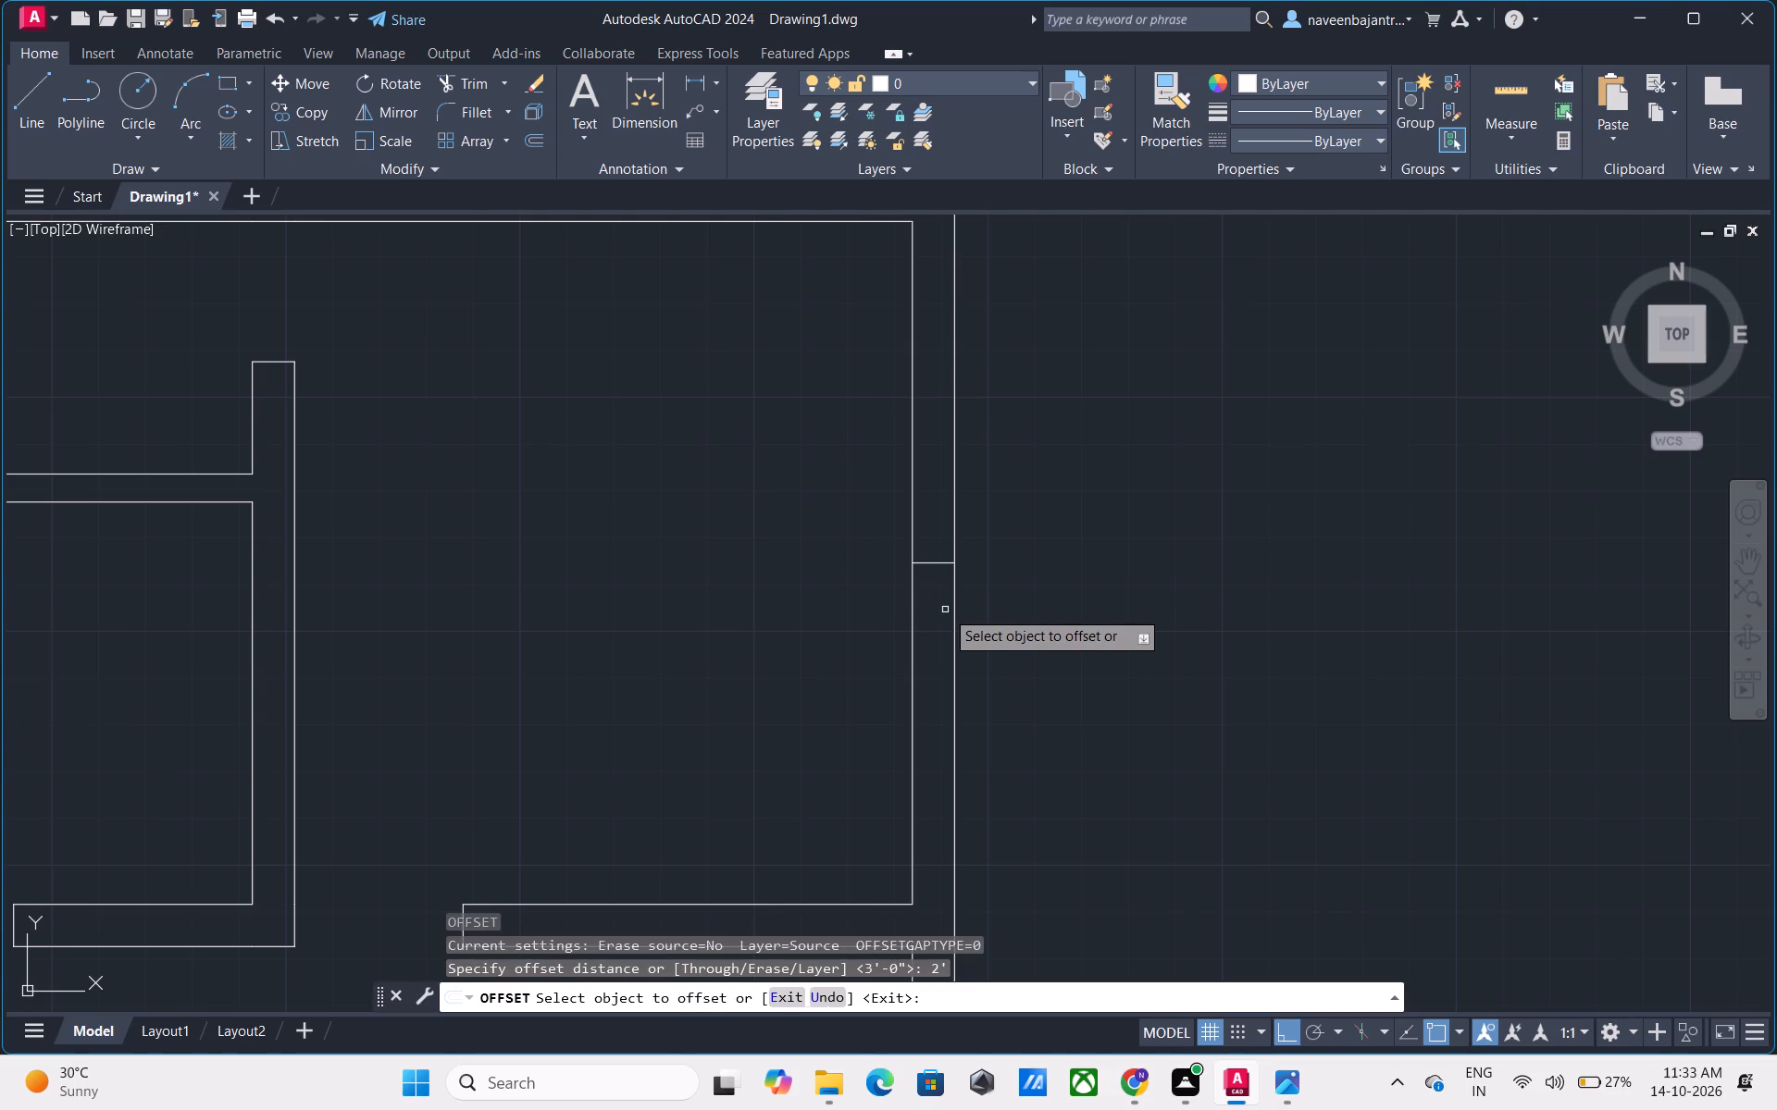
click(938, 561)
click(933, 530)
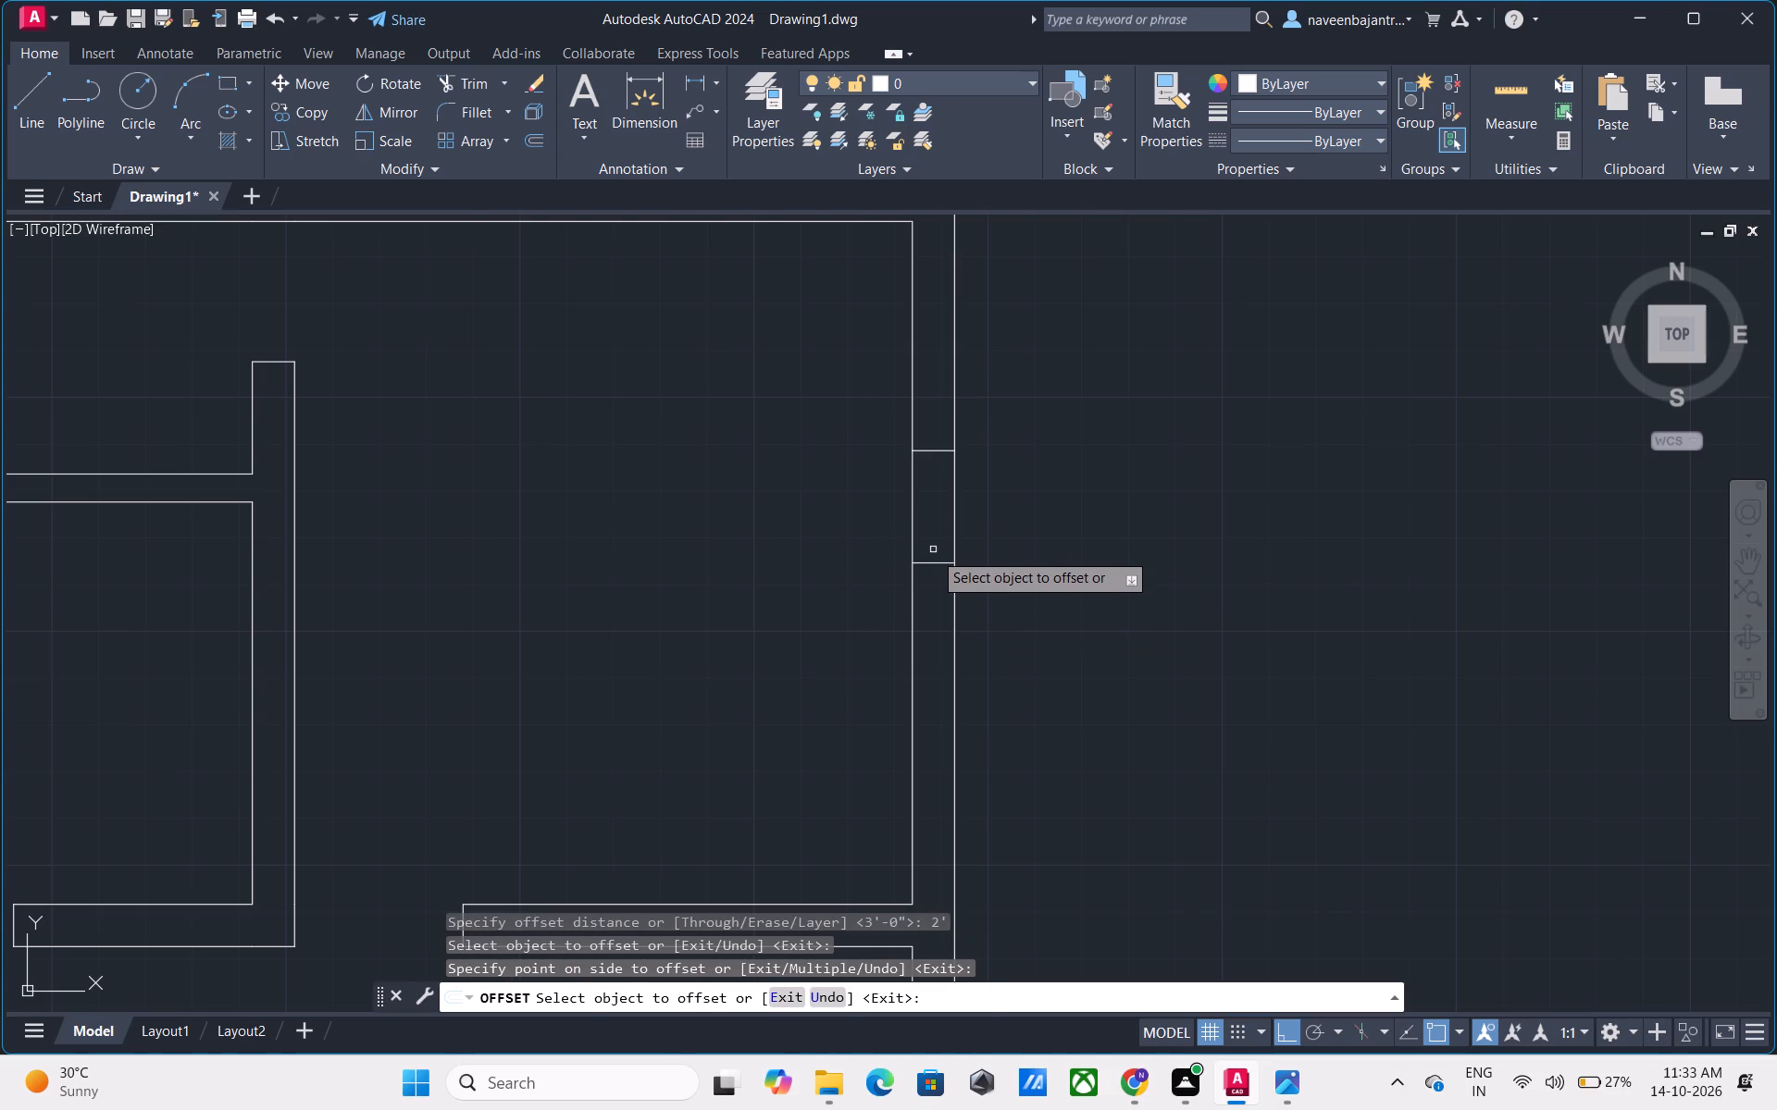
click(931, 562)
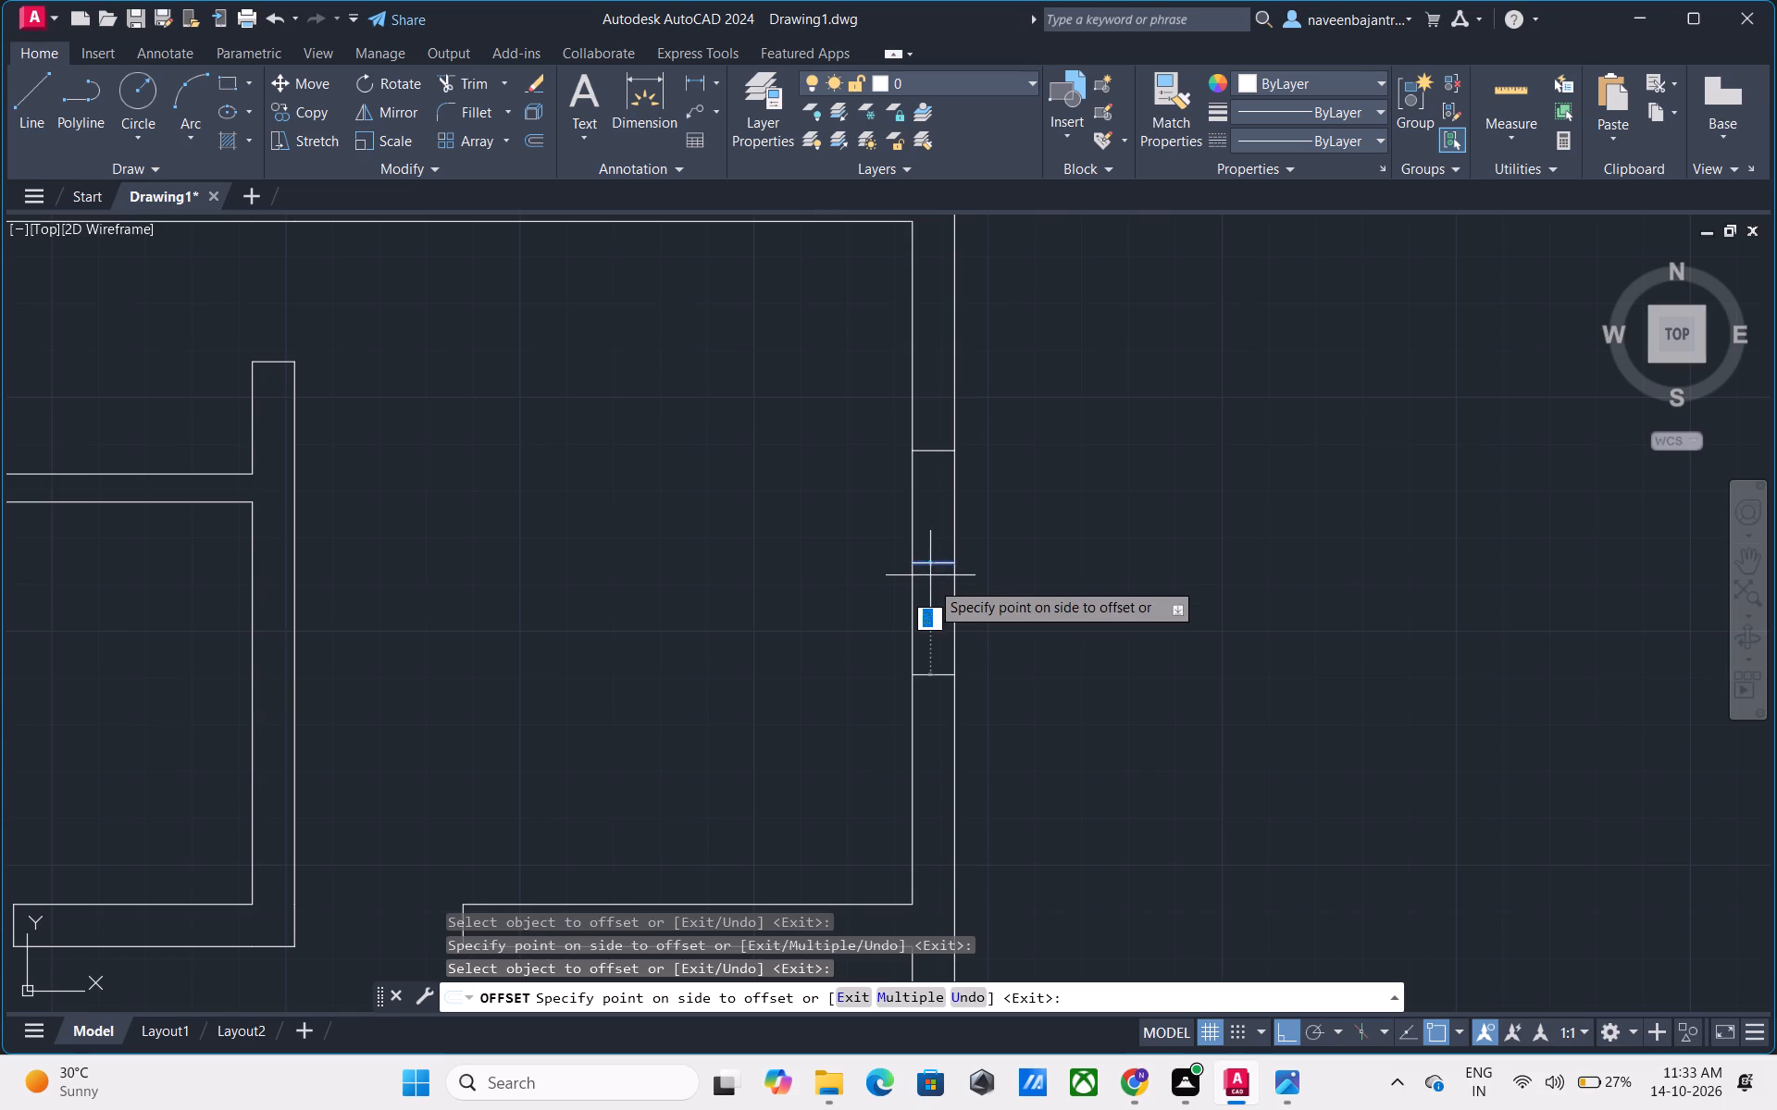
click(929, 609)
key(Escape)
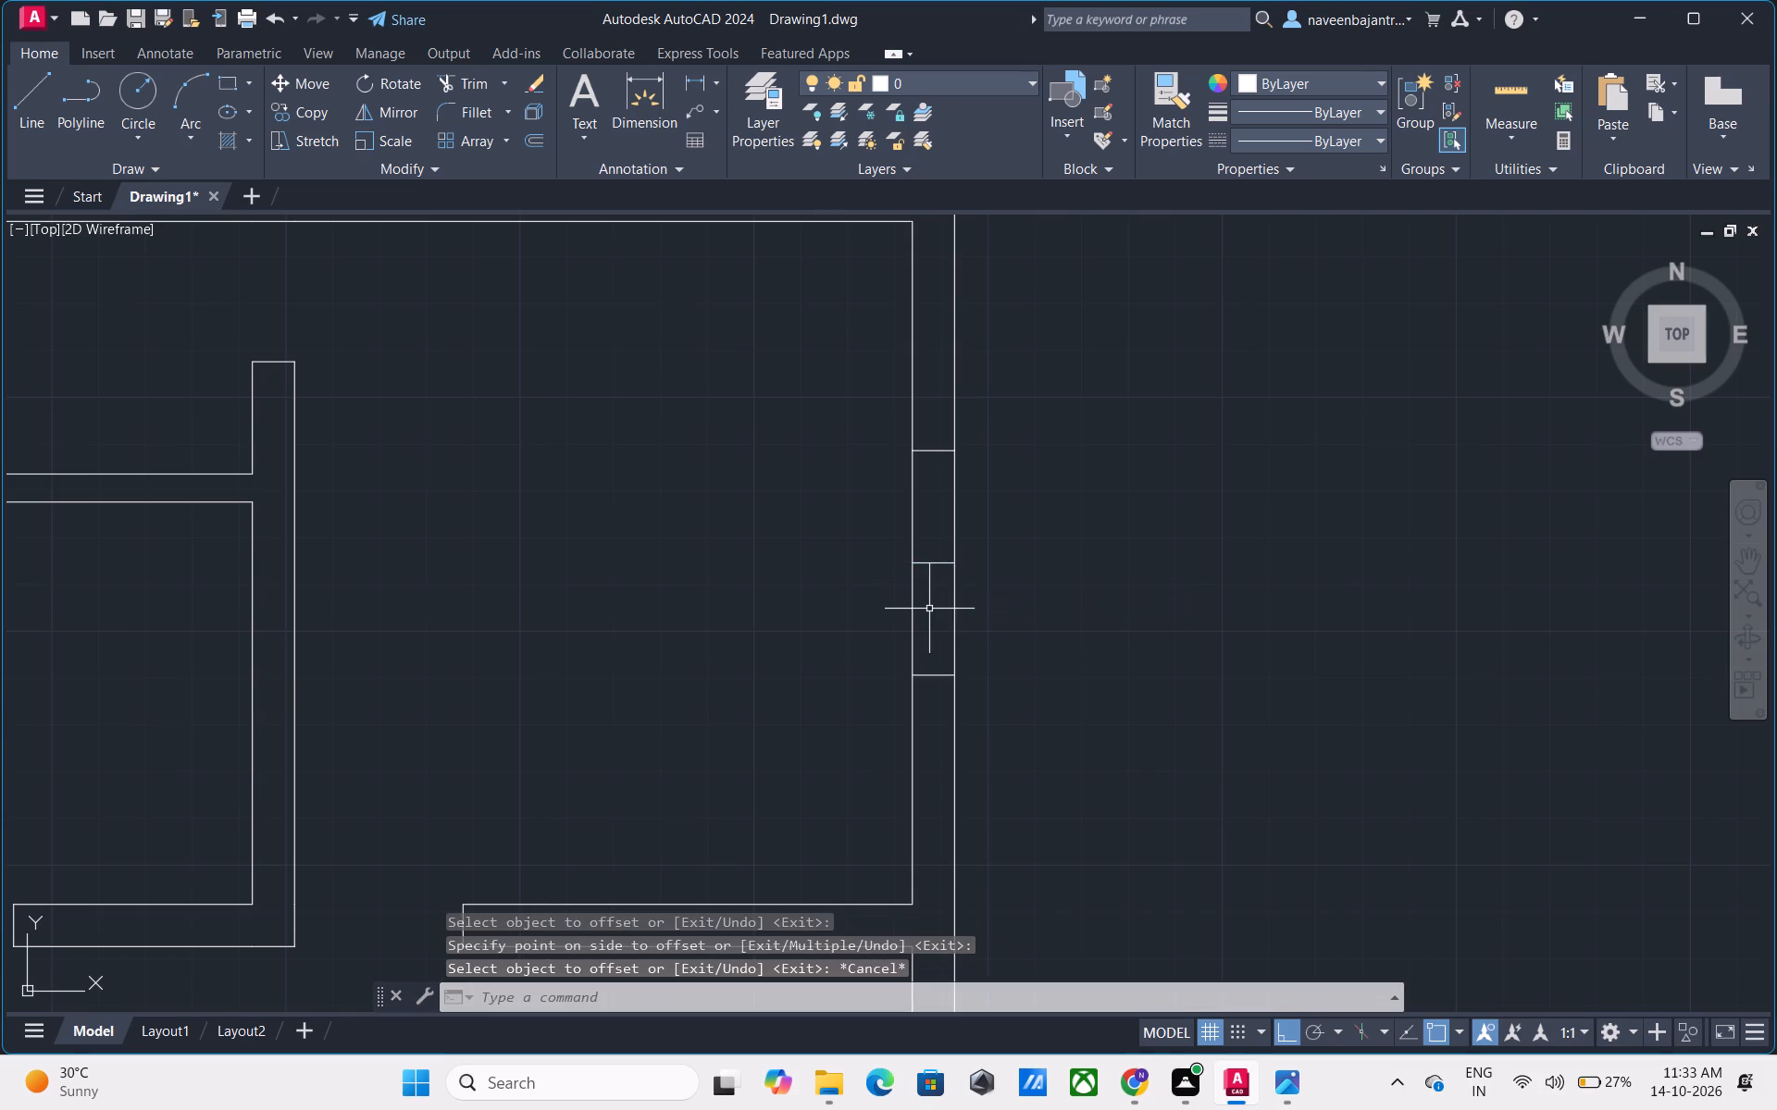
Remove the original middle line between the two offset lines with Trim.
text(TR)
key(space)
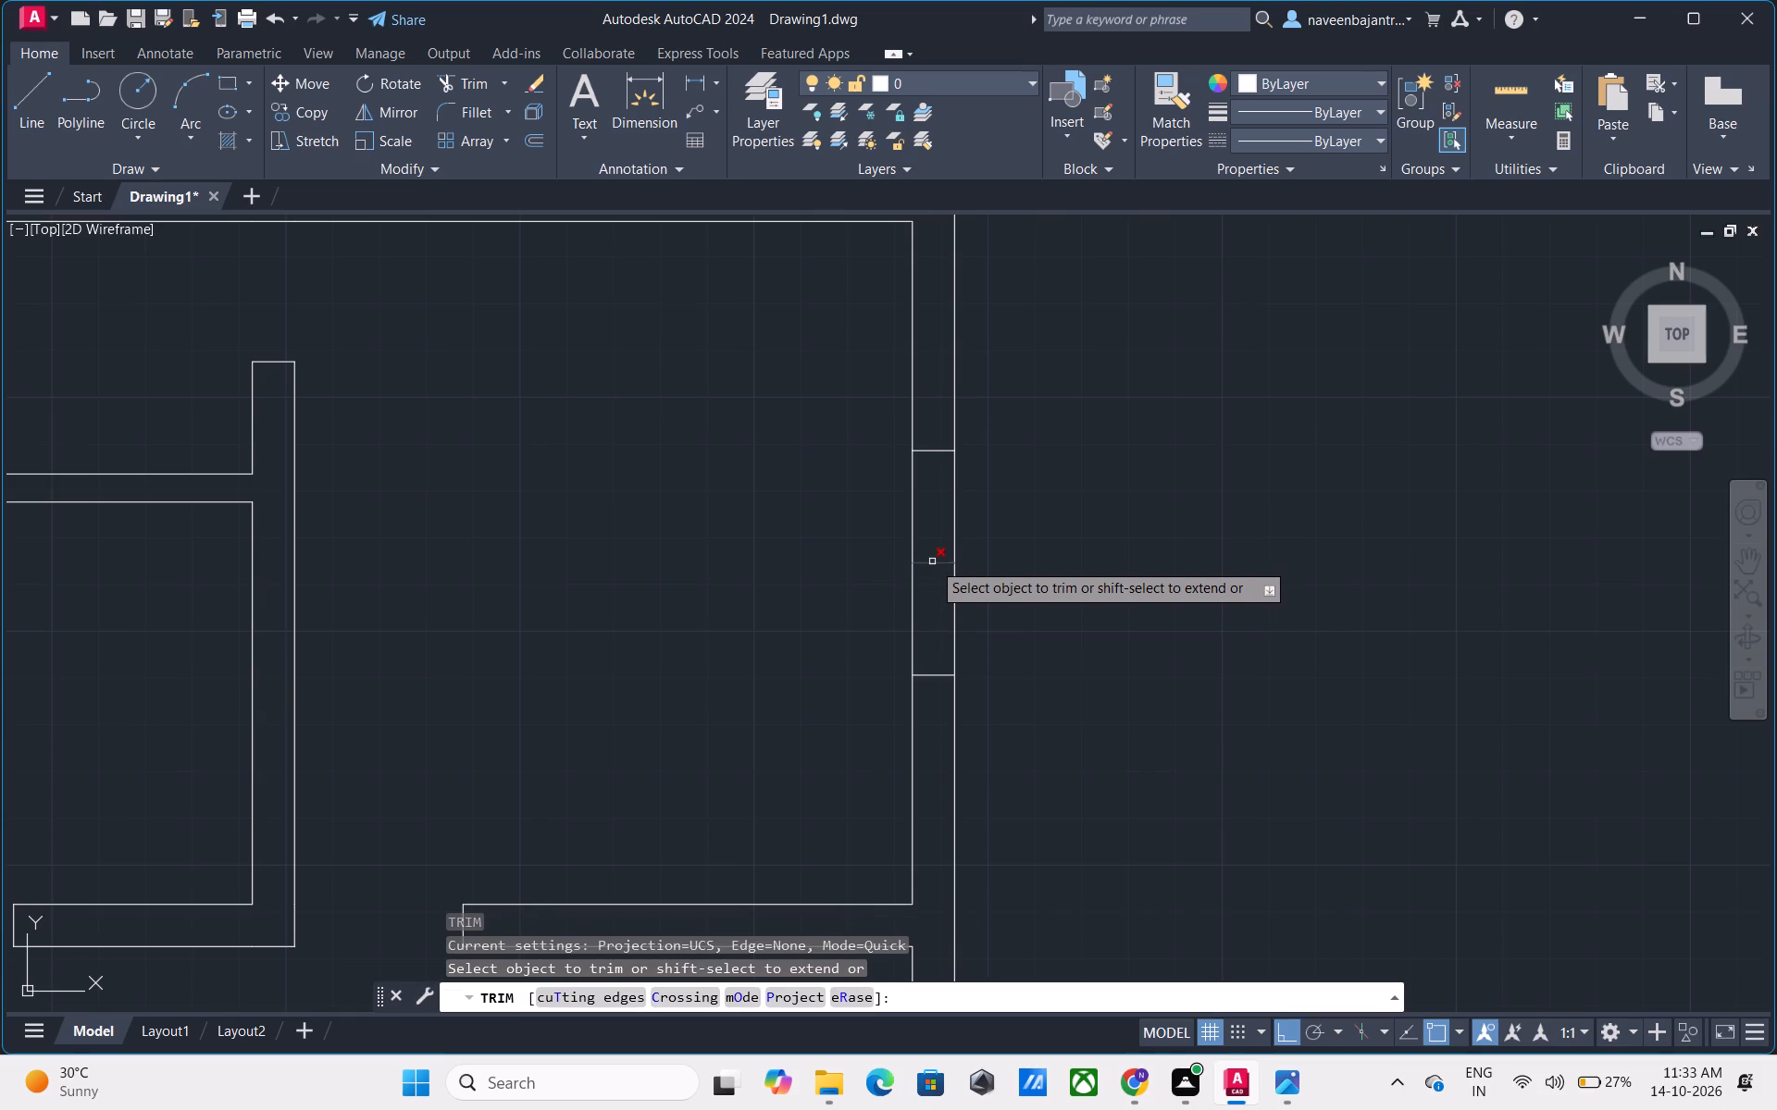
click(932, 565)
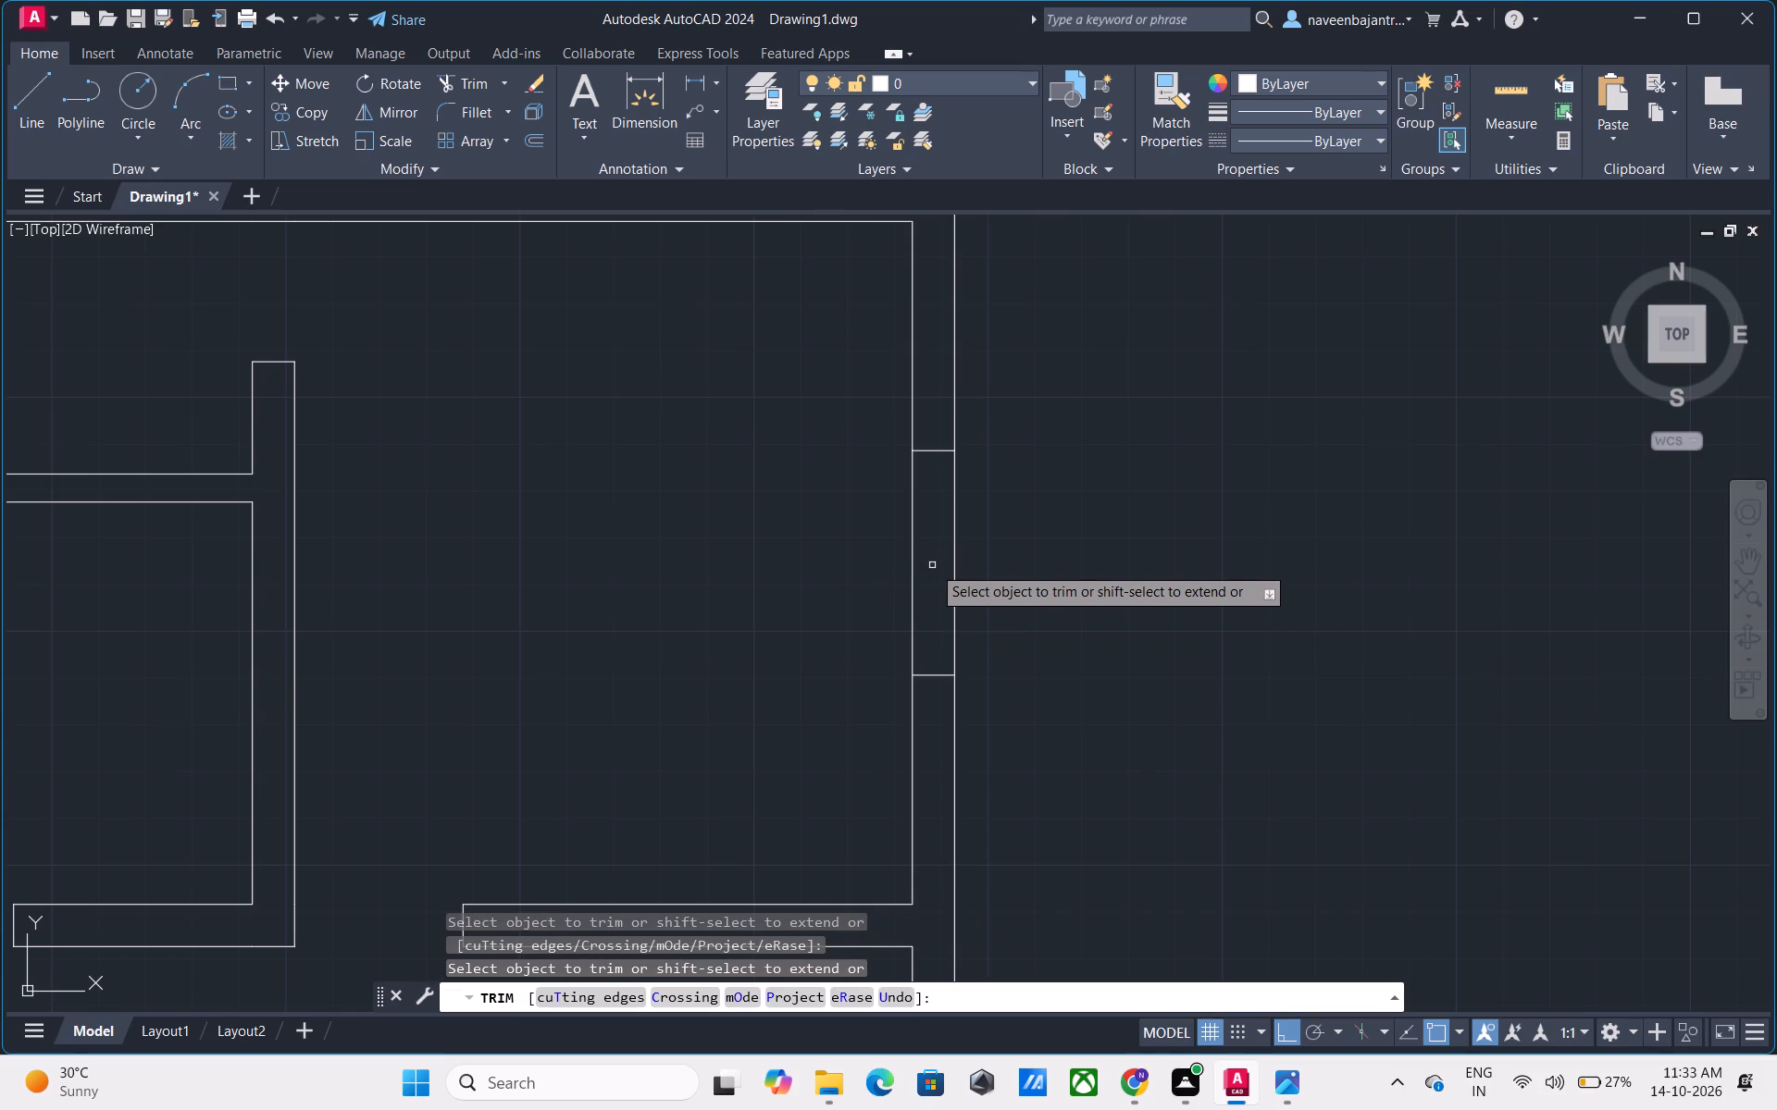
key(Escape)
key(Escape)
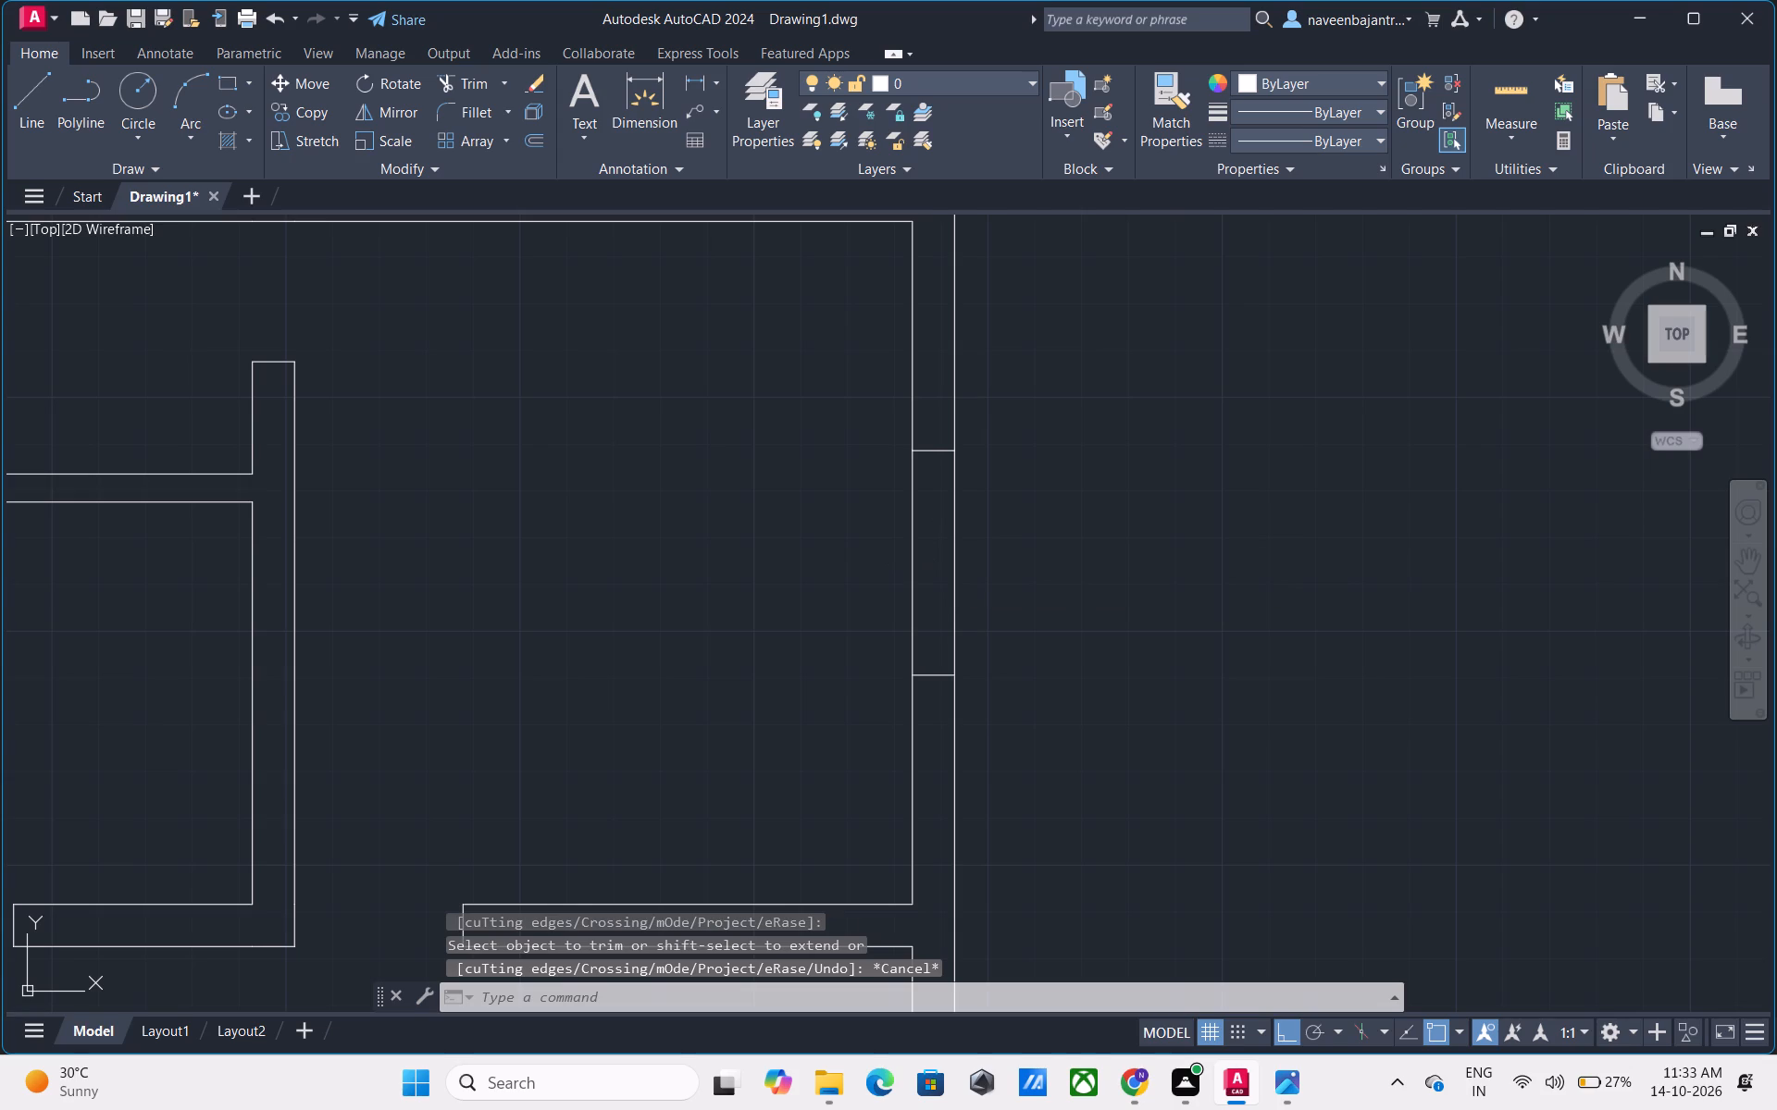
Draw a 4' vertical window line joining the midpoints of the two short lines in the northeast room's east wall.
text(L)
key(space)
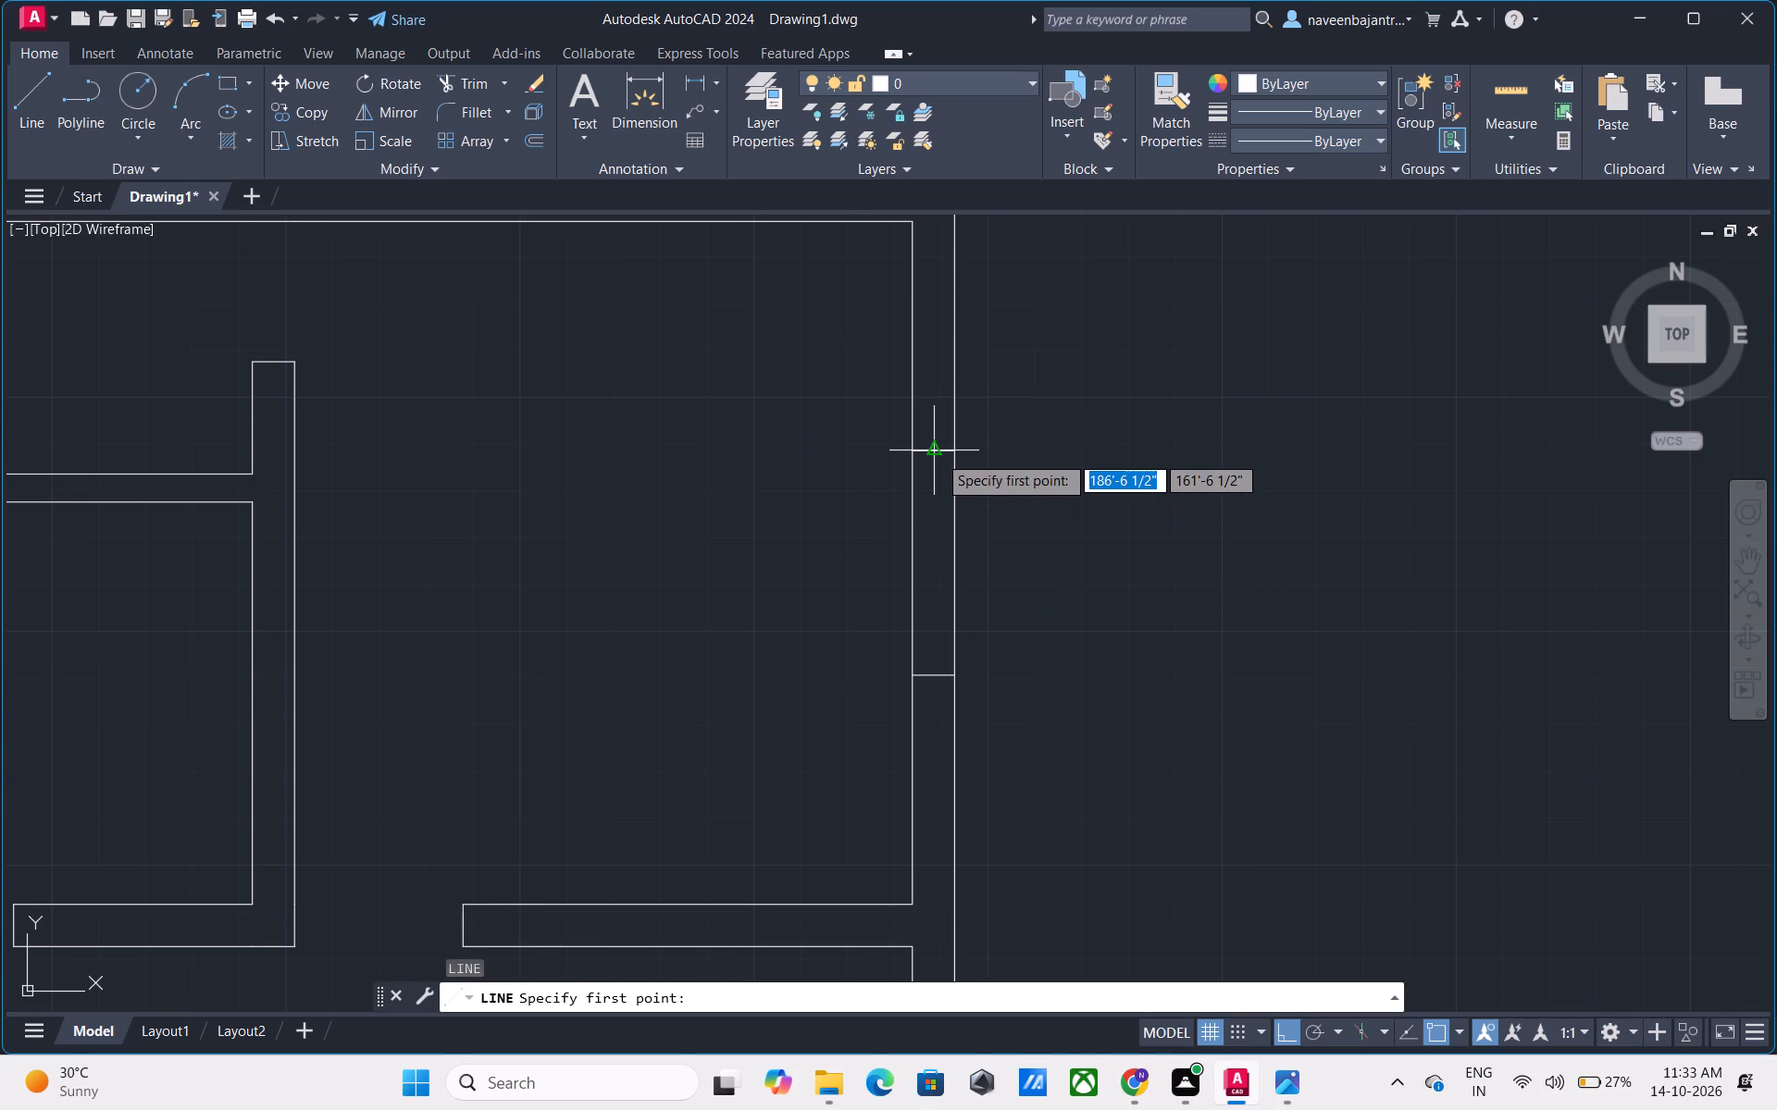
click(938, 454)
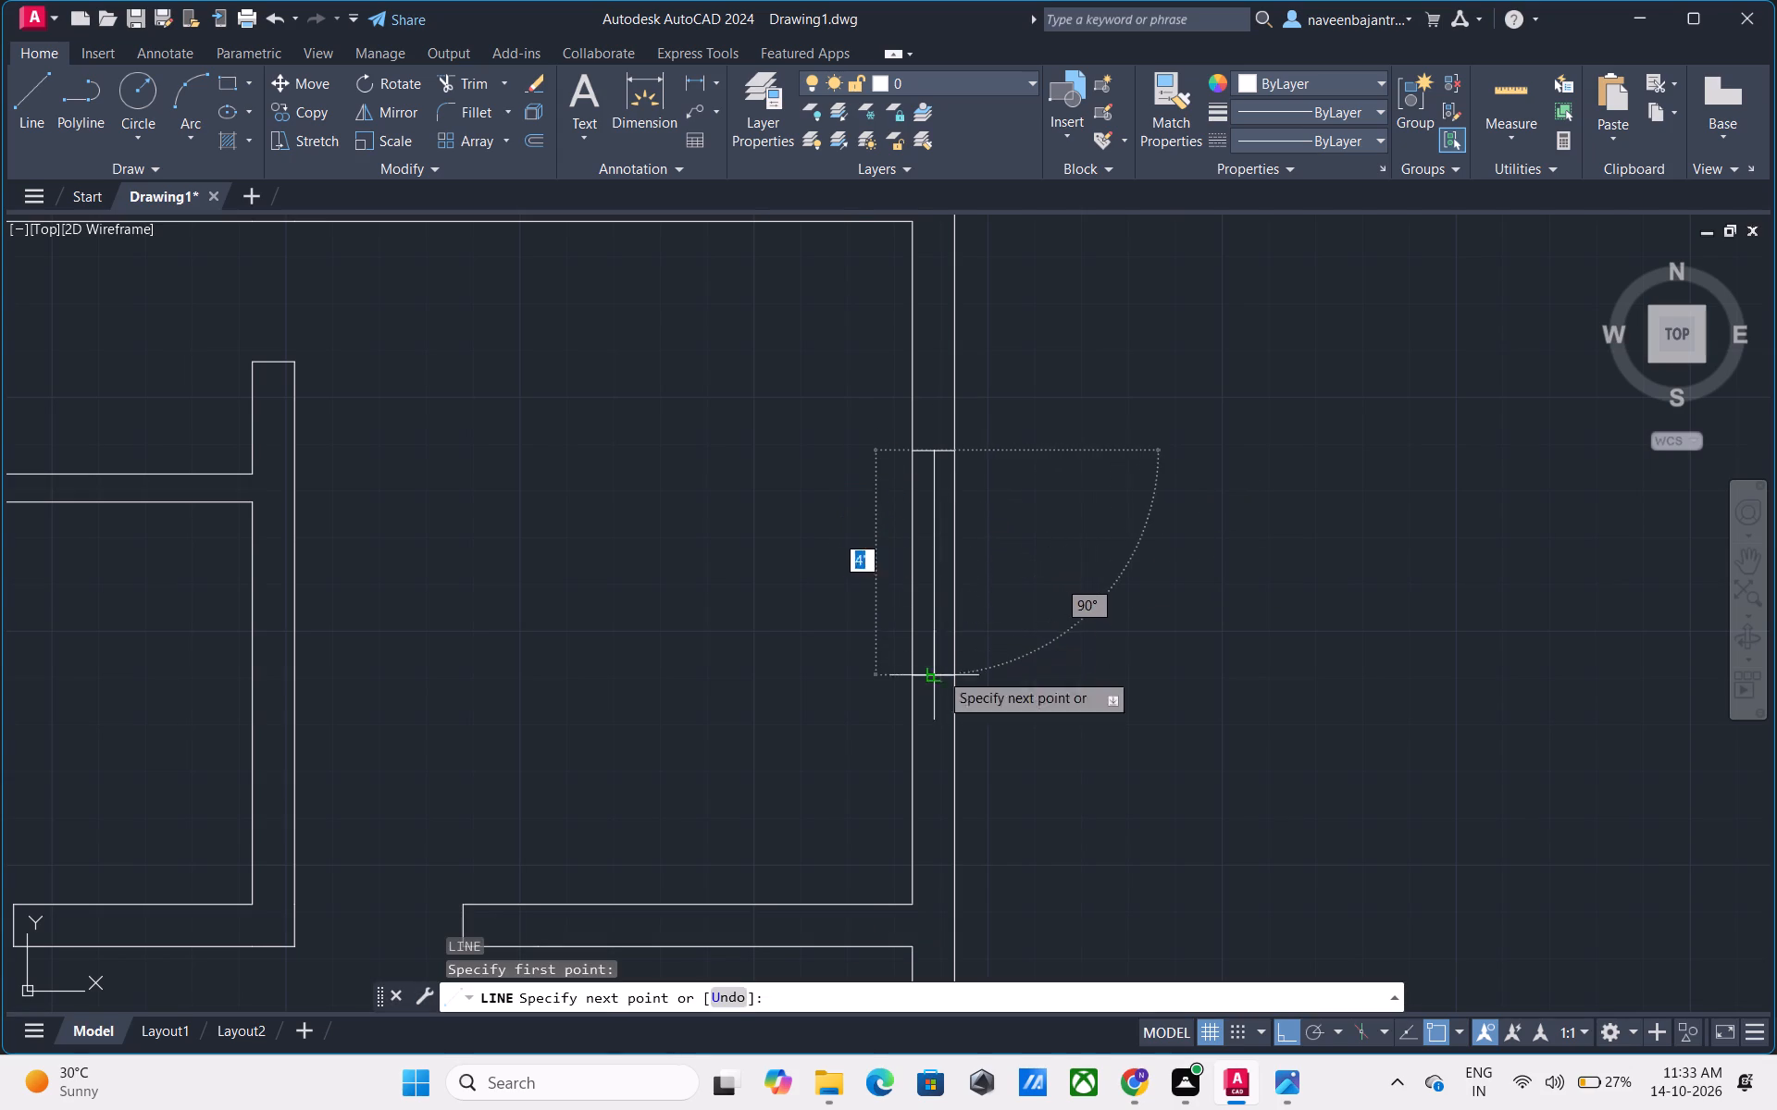
click(938, 679)
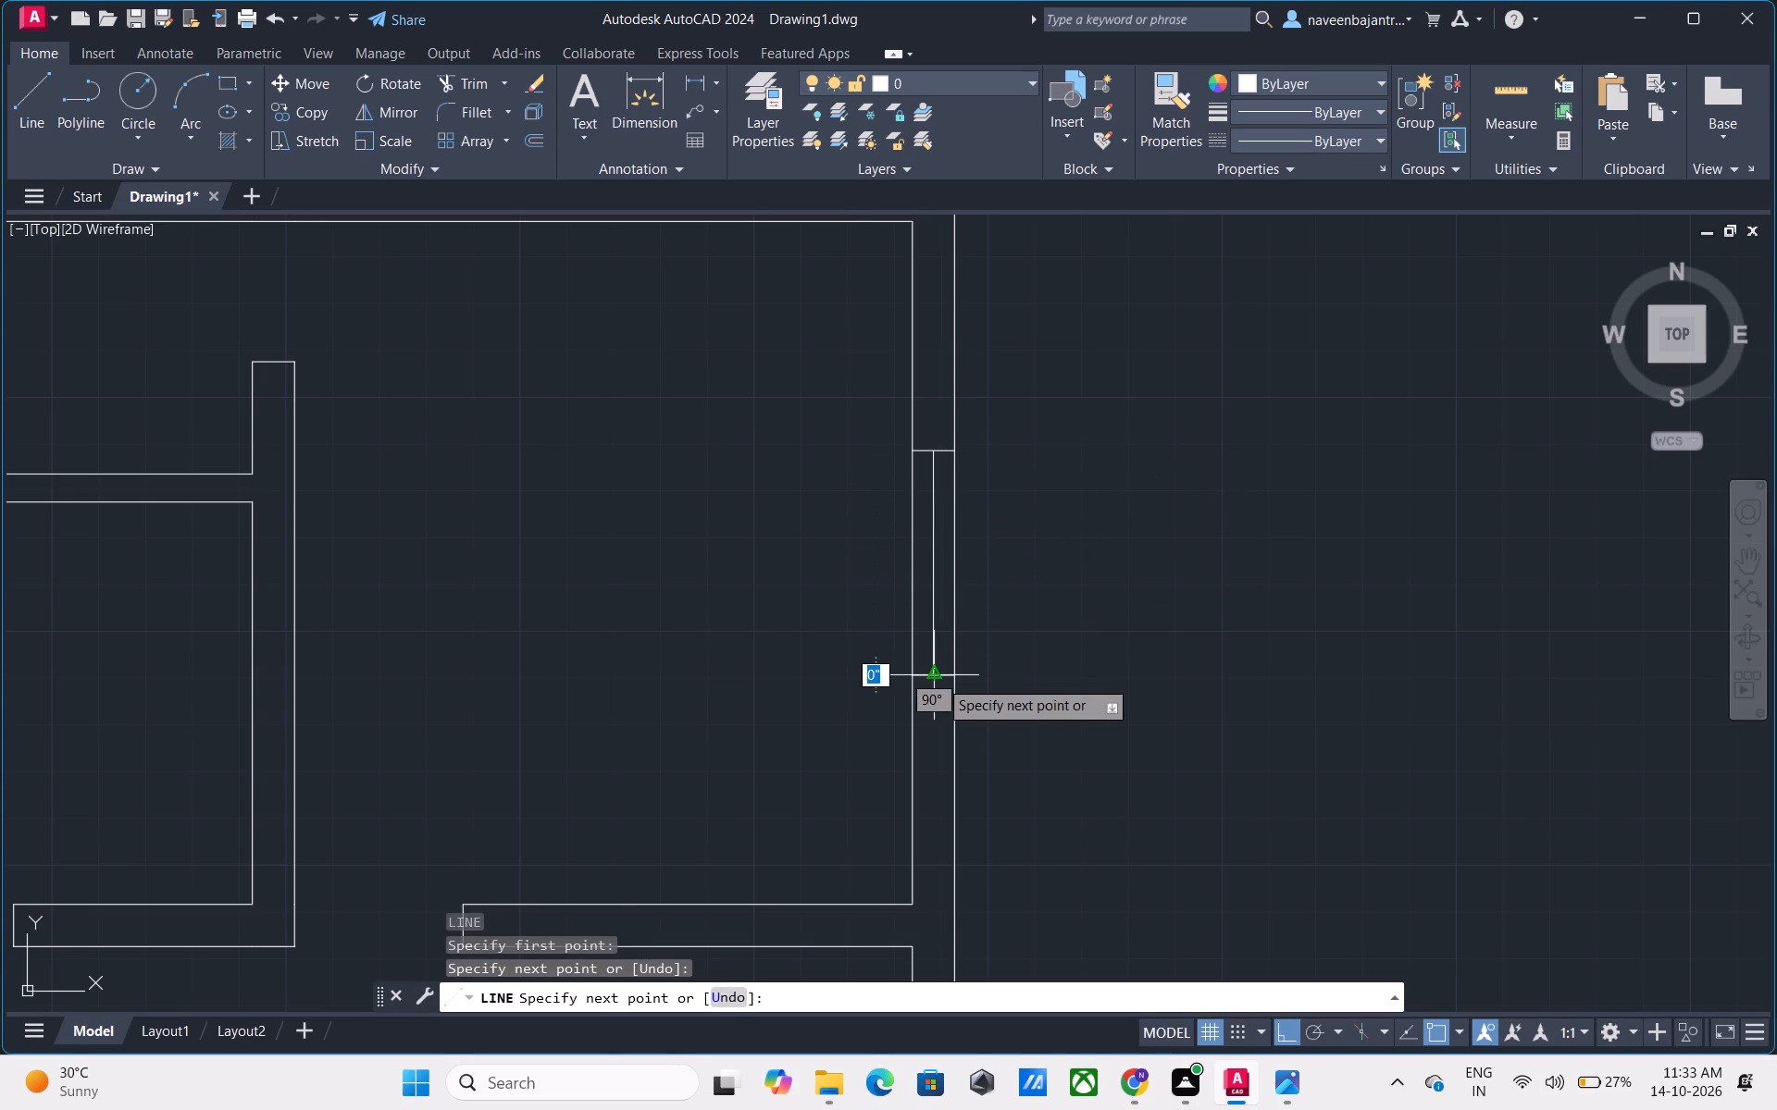
key(Escape)
Draw a horizontal line from the midpoint of the middle east room's east inner wall face outward past the outer face.
scroll(1102, 687, down, 3)
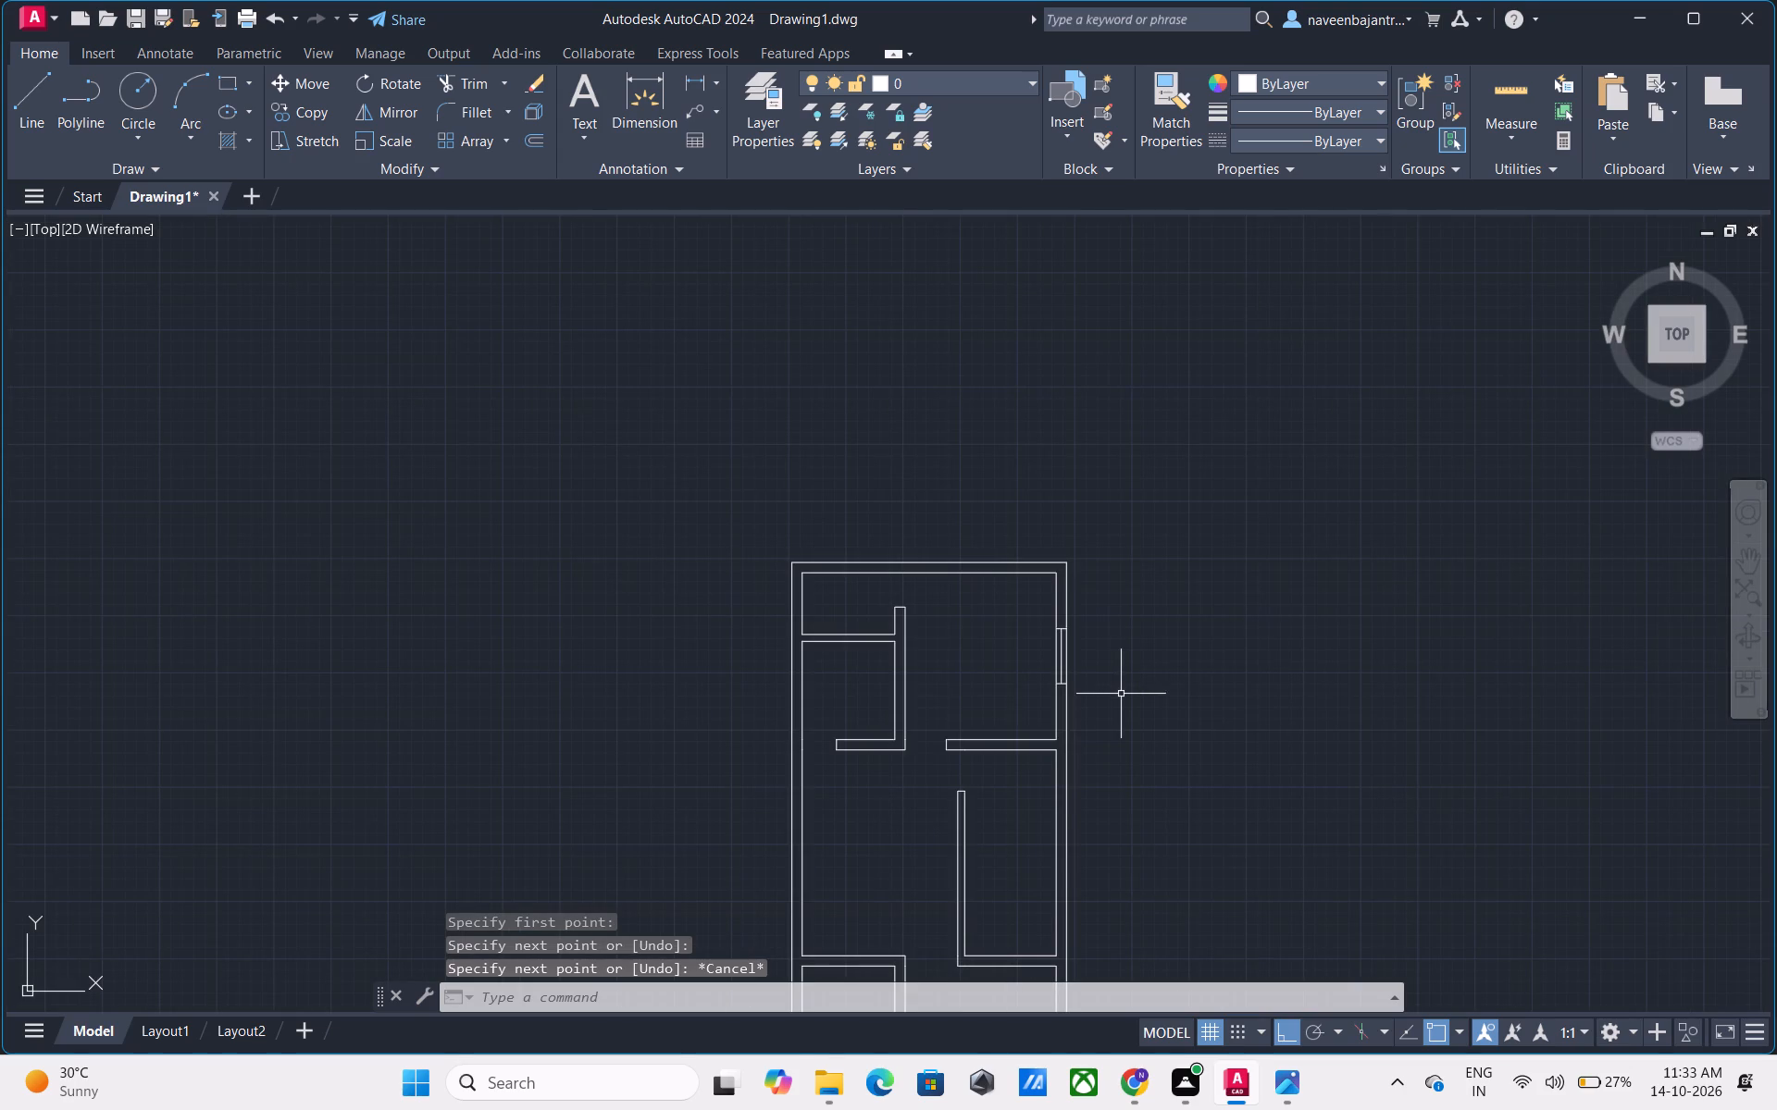
middle_drag(1121, 695, 1106, 487)
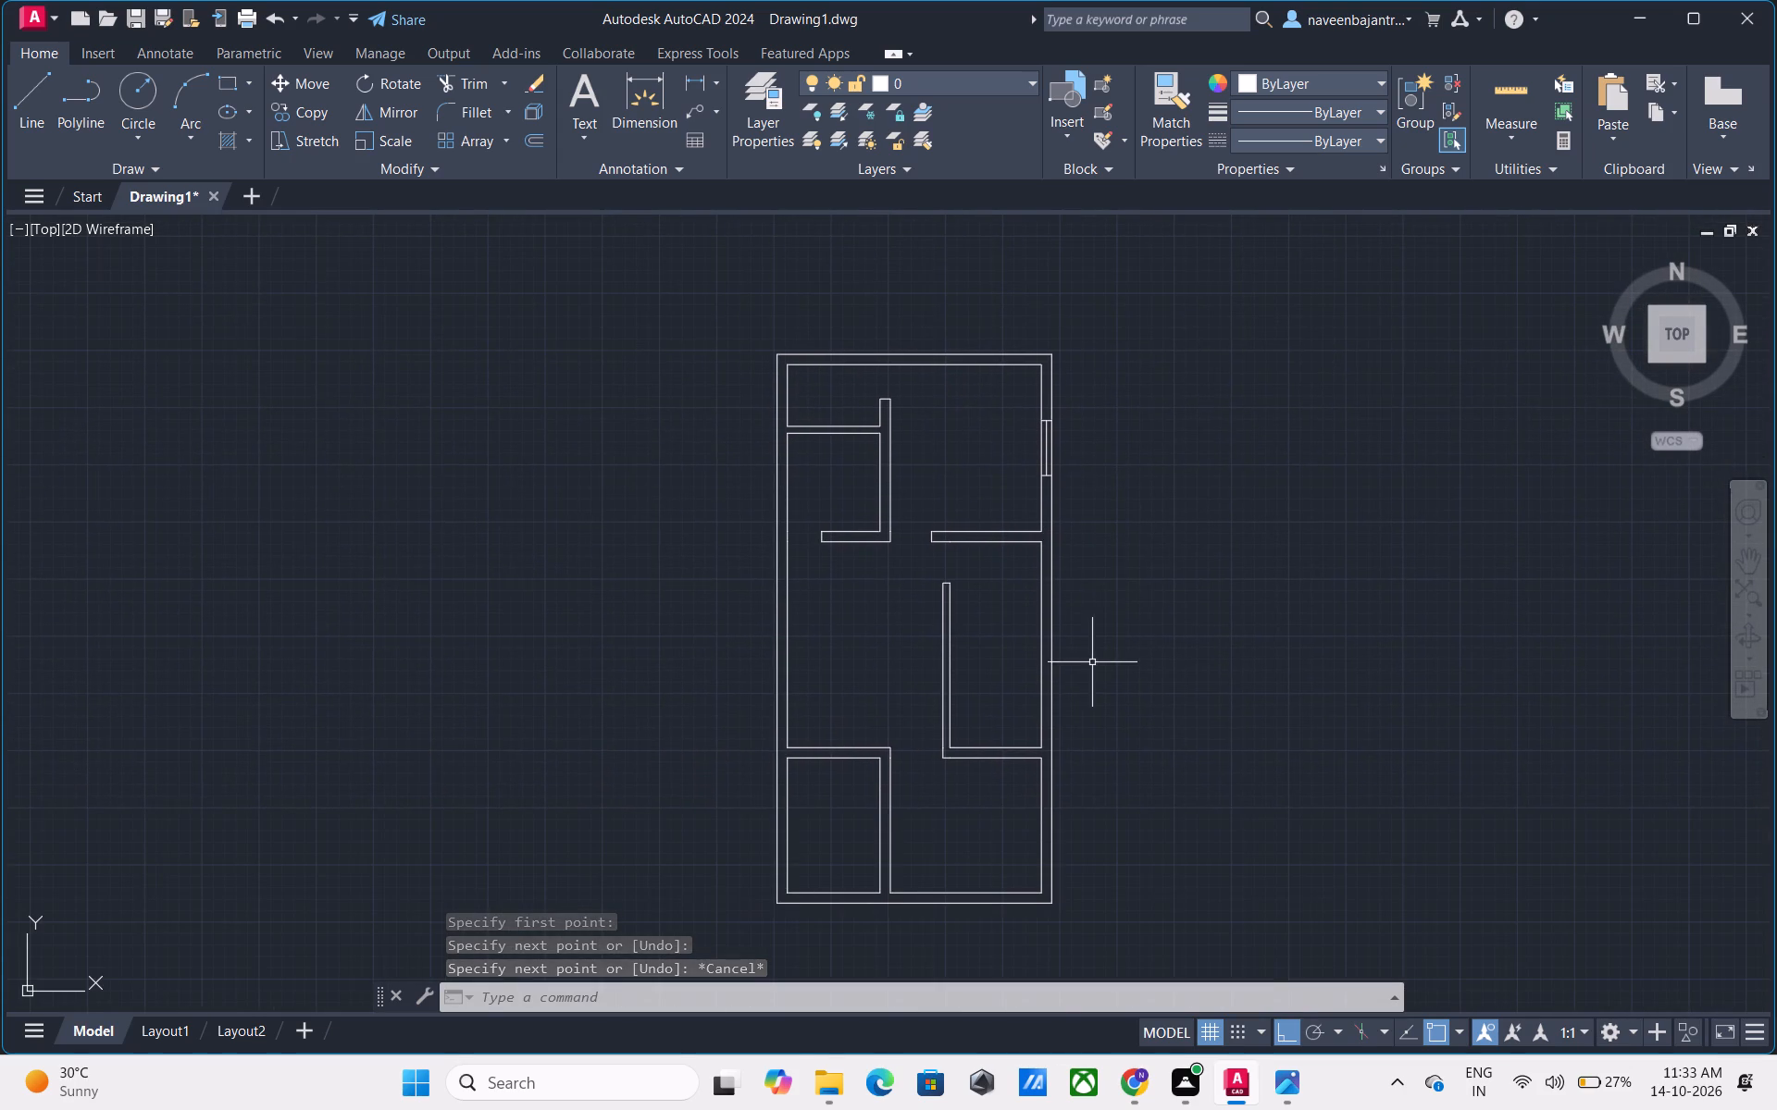
scroll(1090, 665, up, 2)
middle_drag(1090, 704, 1080, 611)
key(Escape)
text(L)
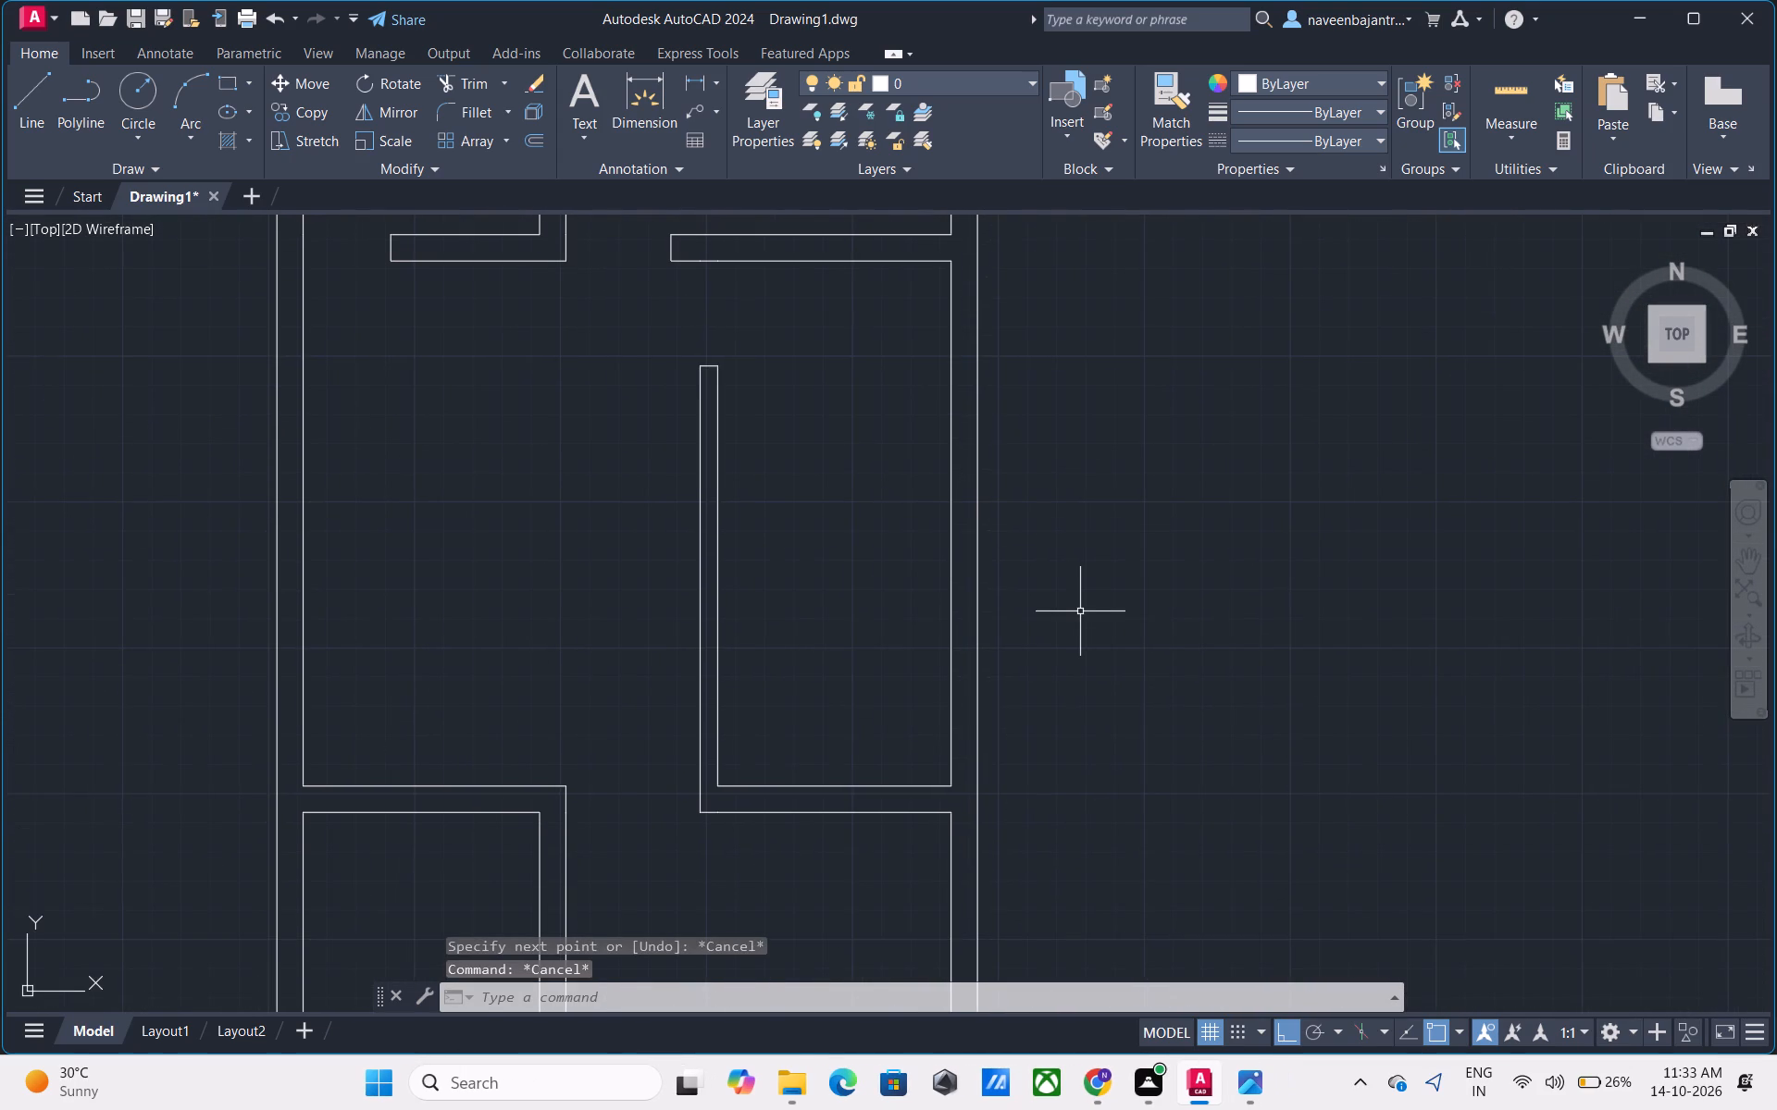
key(space)
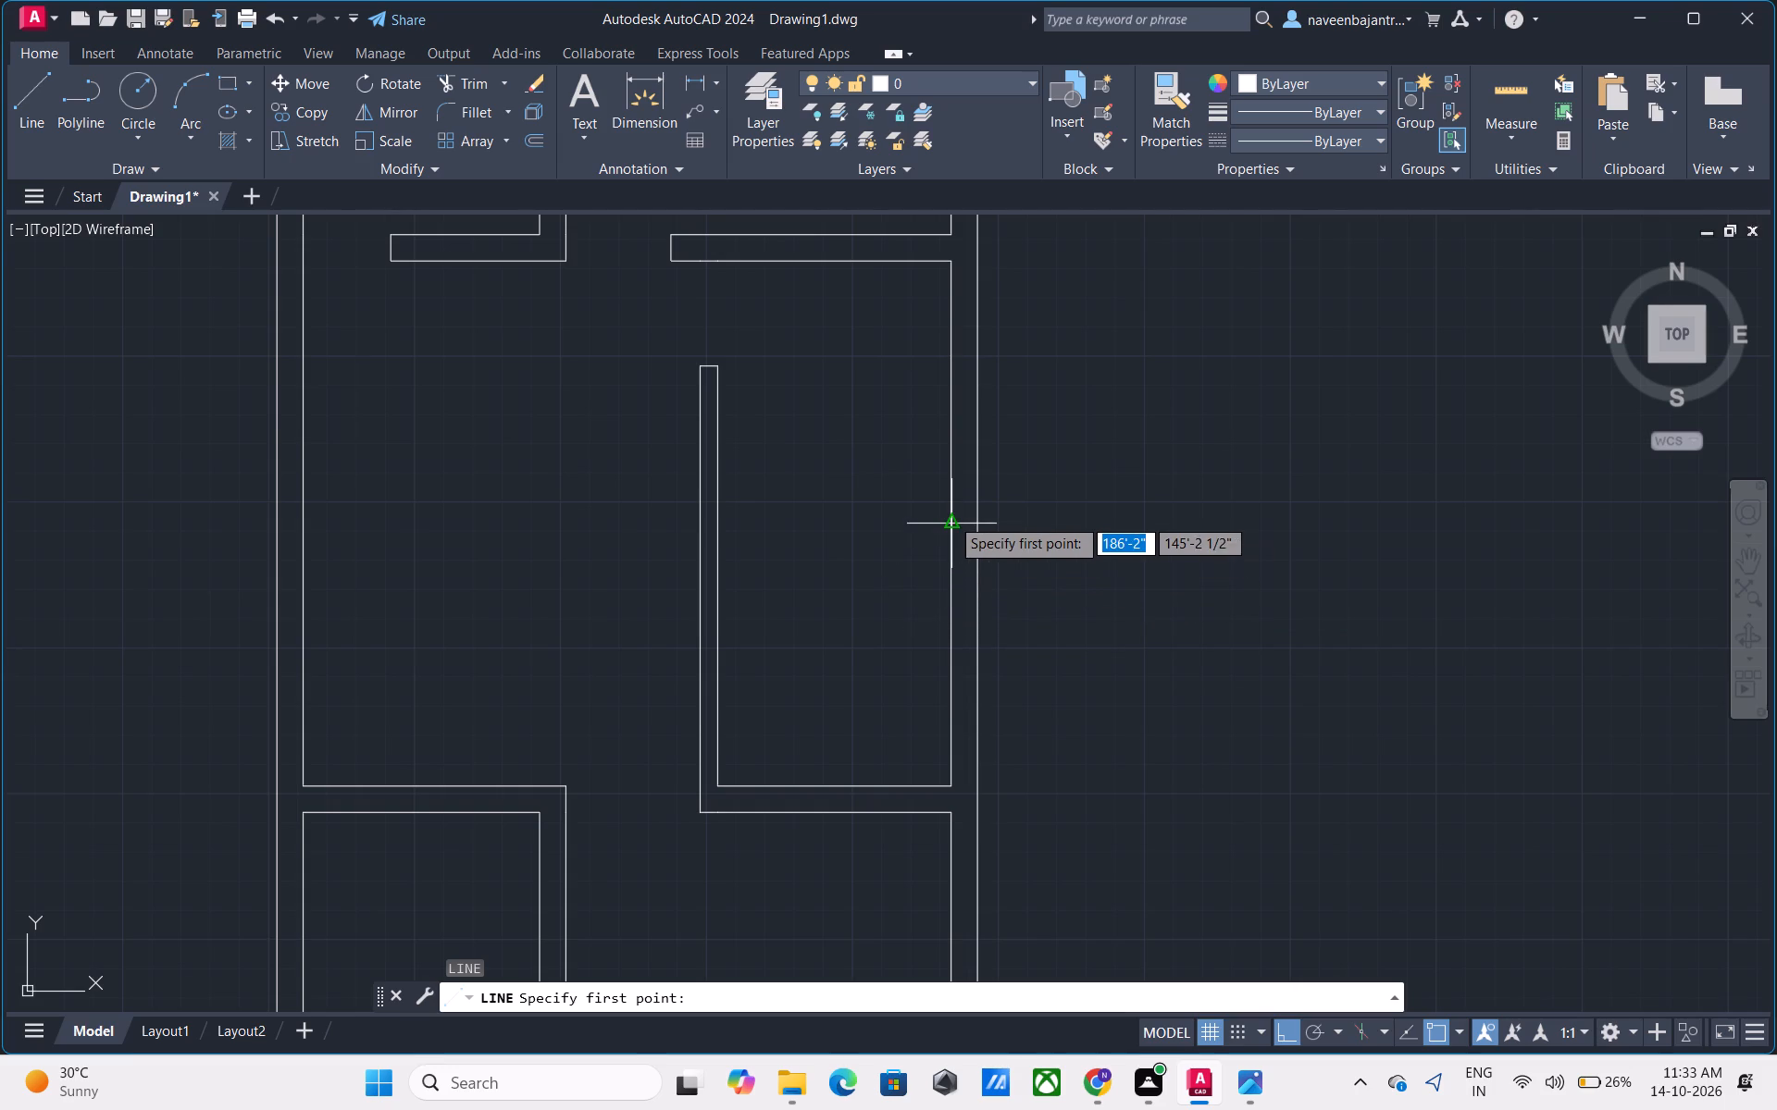
click(951, 517)
click(1014, 516)
key(Escape)
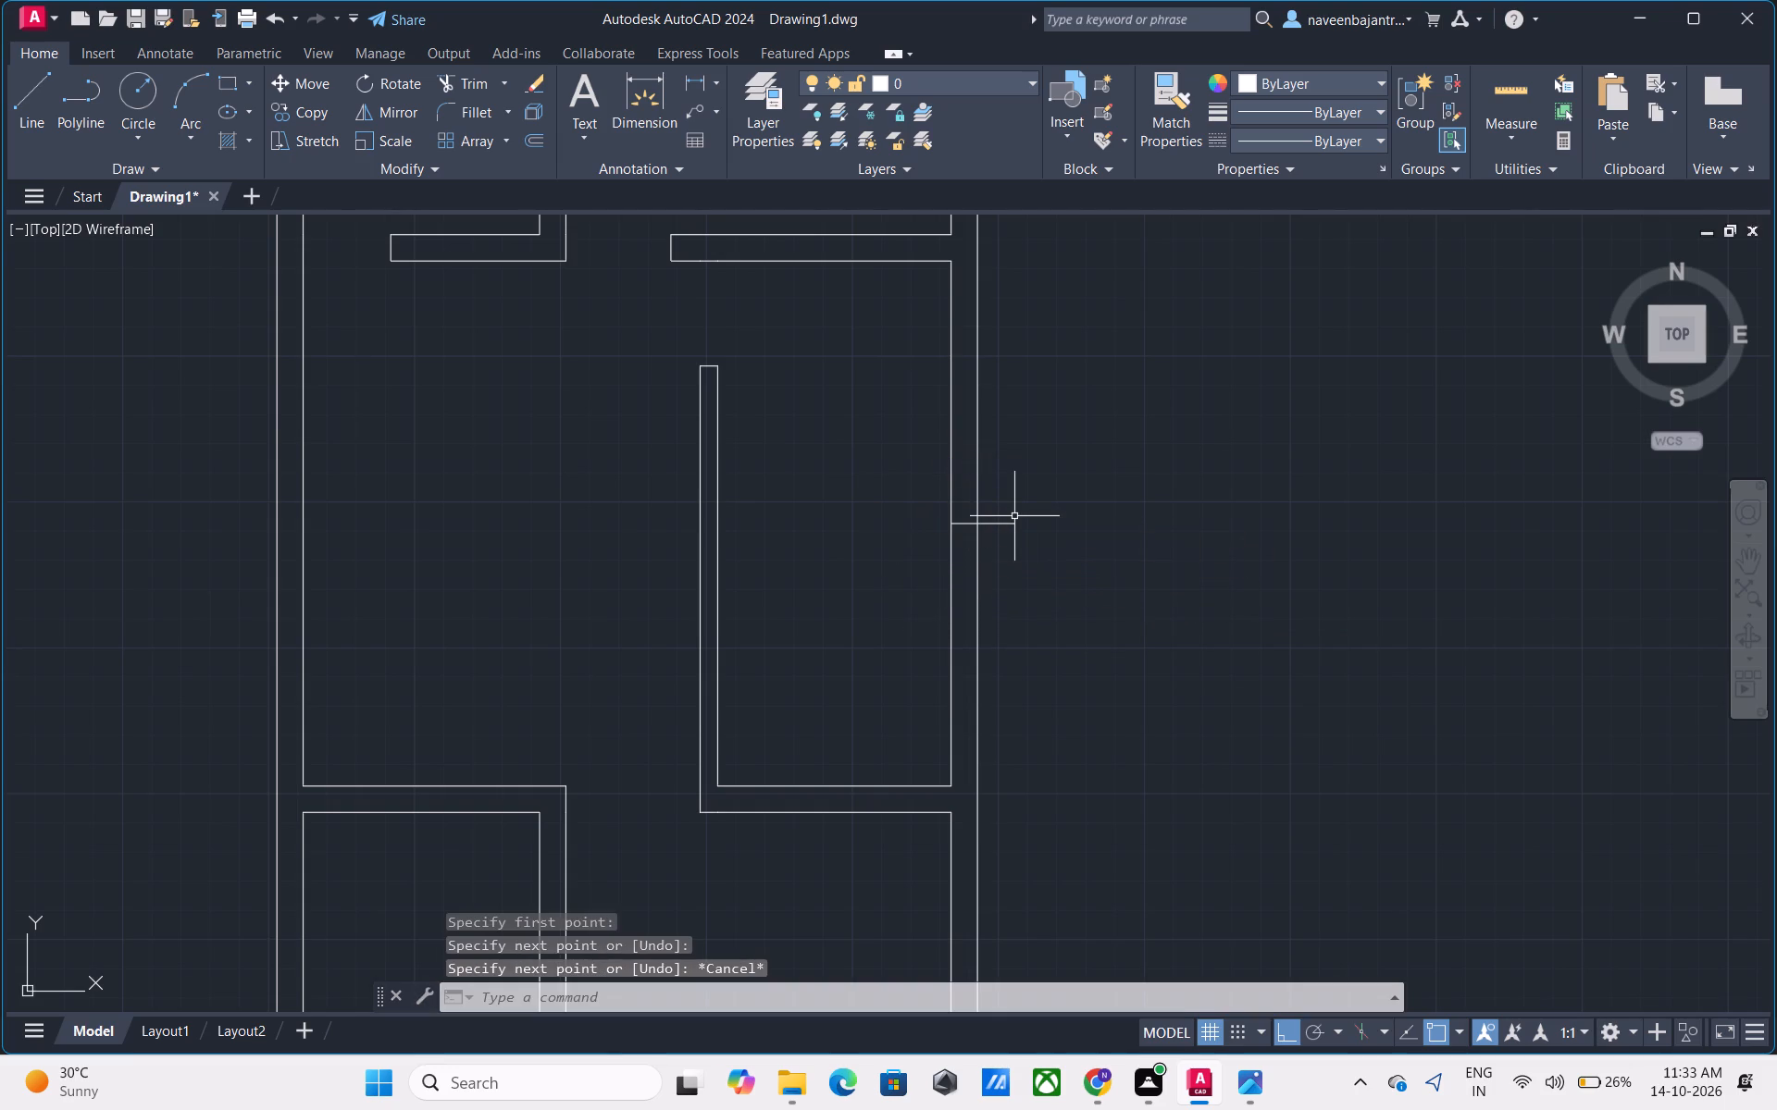
Trim the new line's excess beyond the outer face of the middle east room's east wall.
text(TR)
key(space)
click(995, 524)
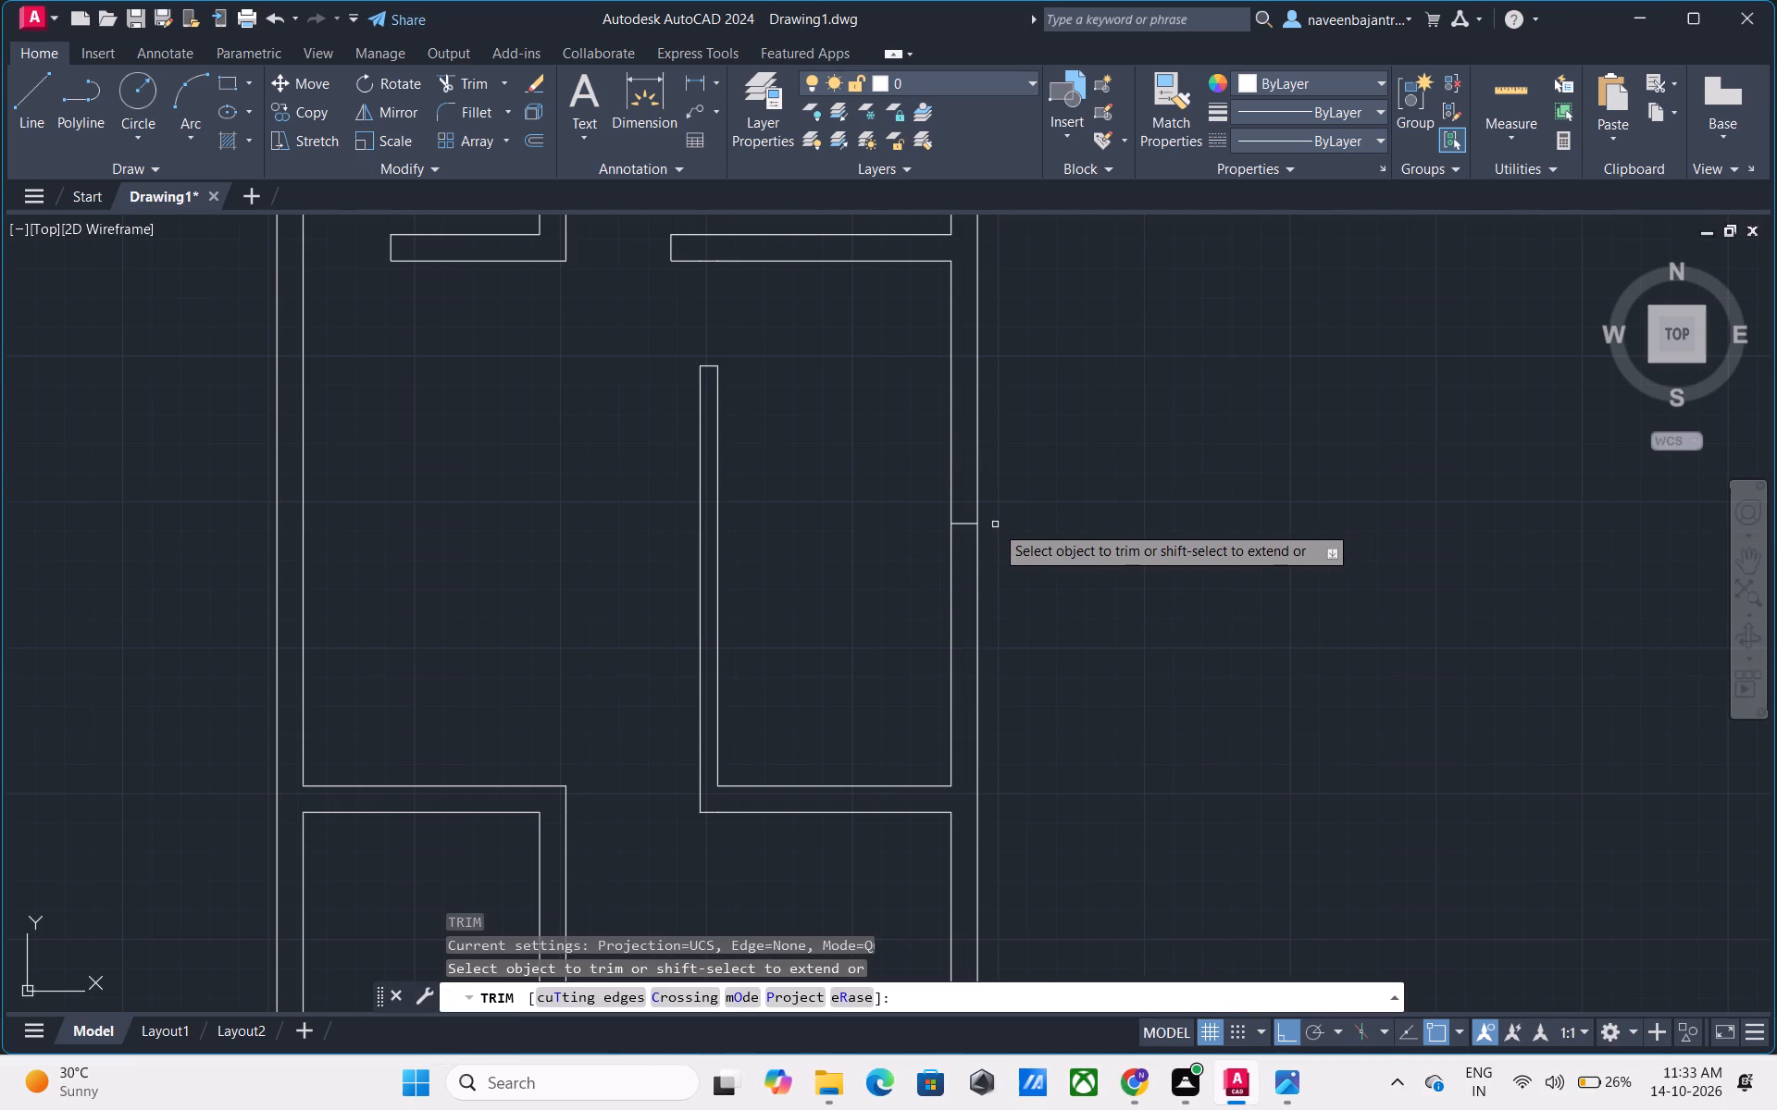
key(Escape)
Offset the short horizontal line in the middle east room's east wall 2' to both its north and south sides.
text(O)
key(space)
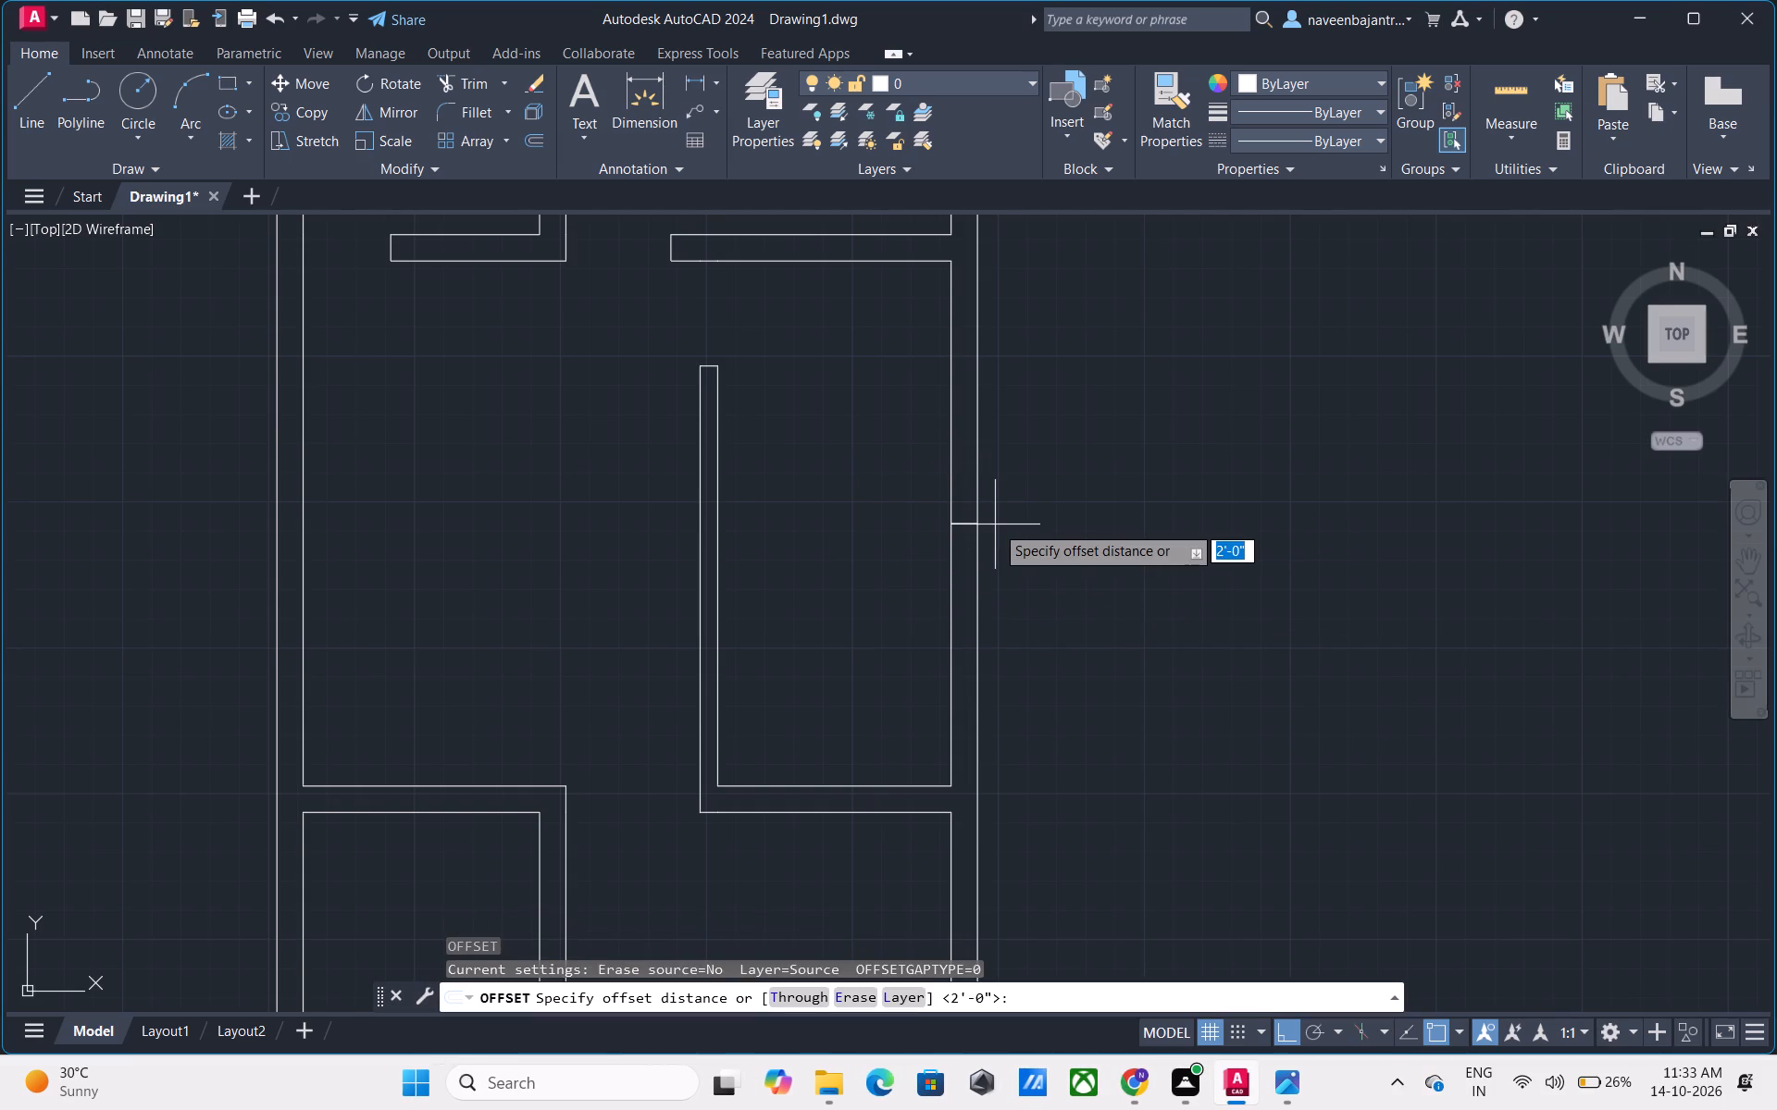
text(2')
key(Return)
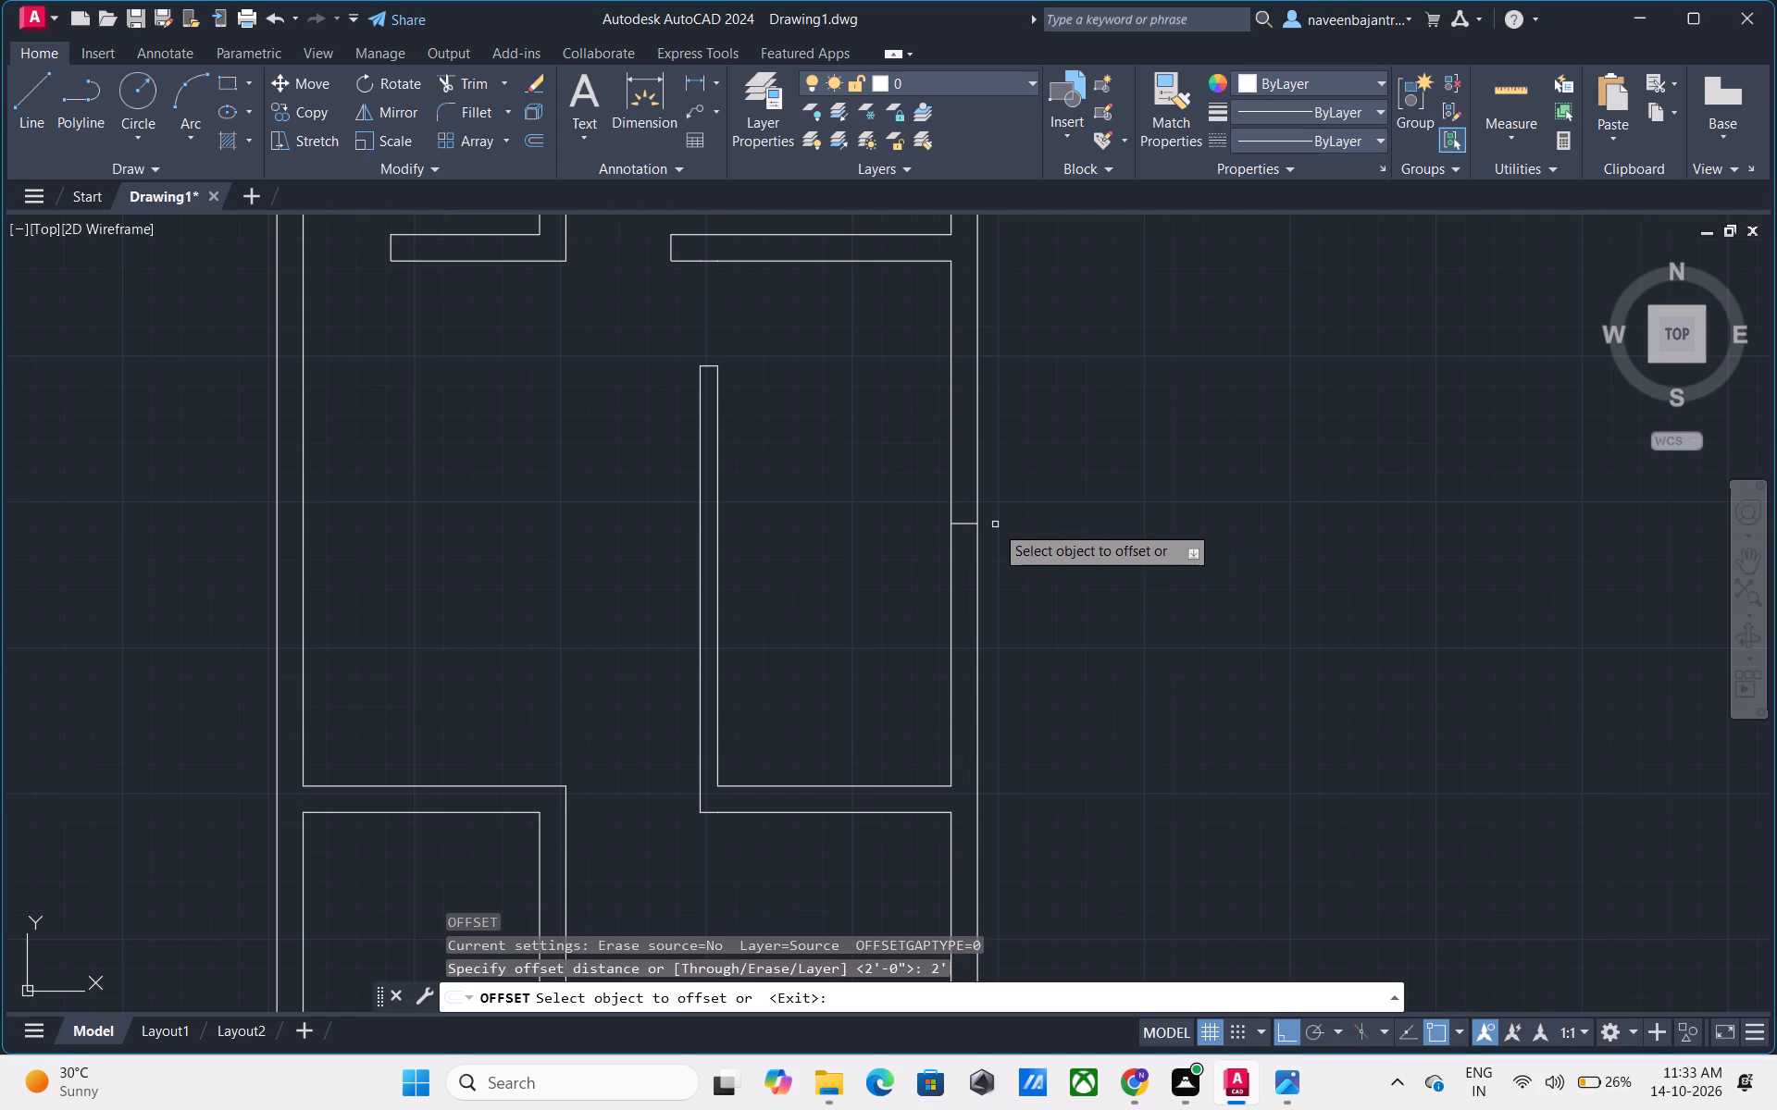
click(966, 524)
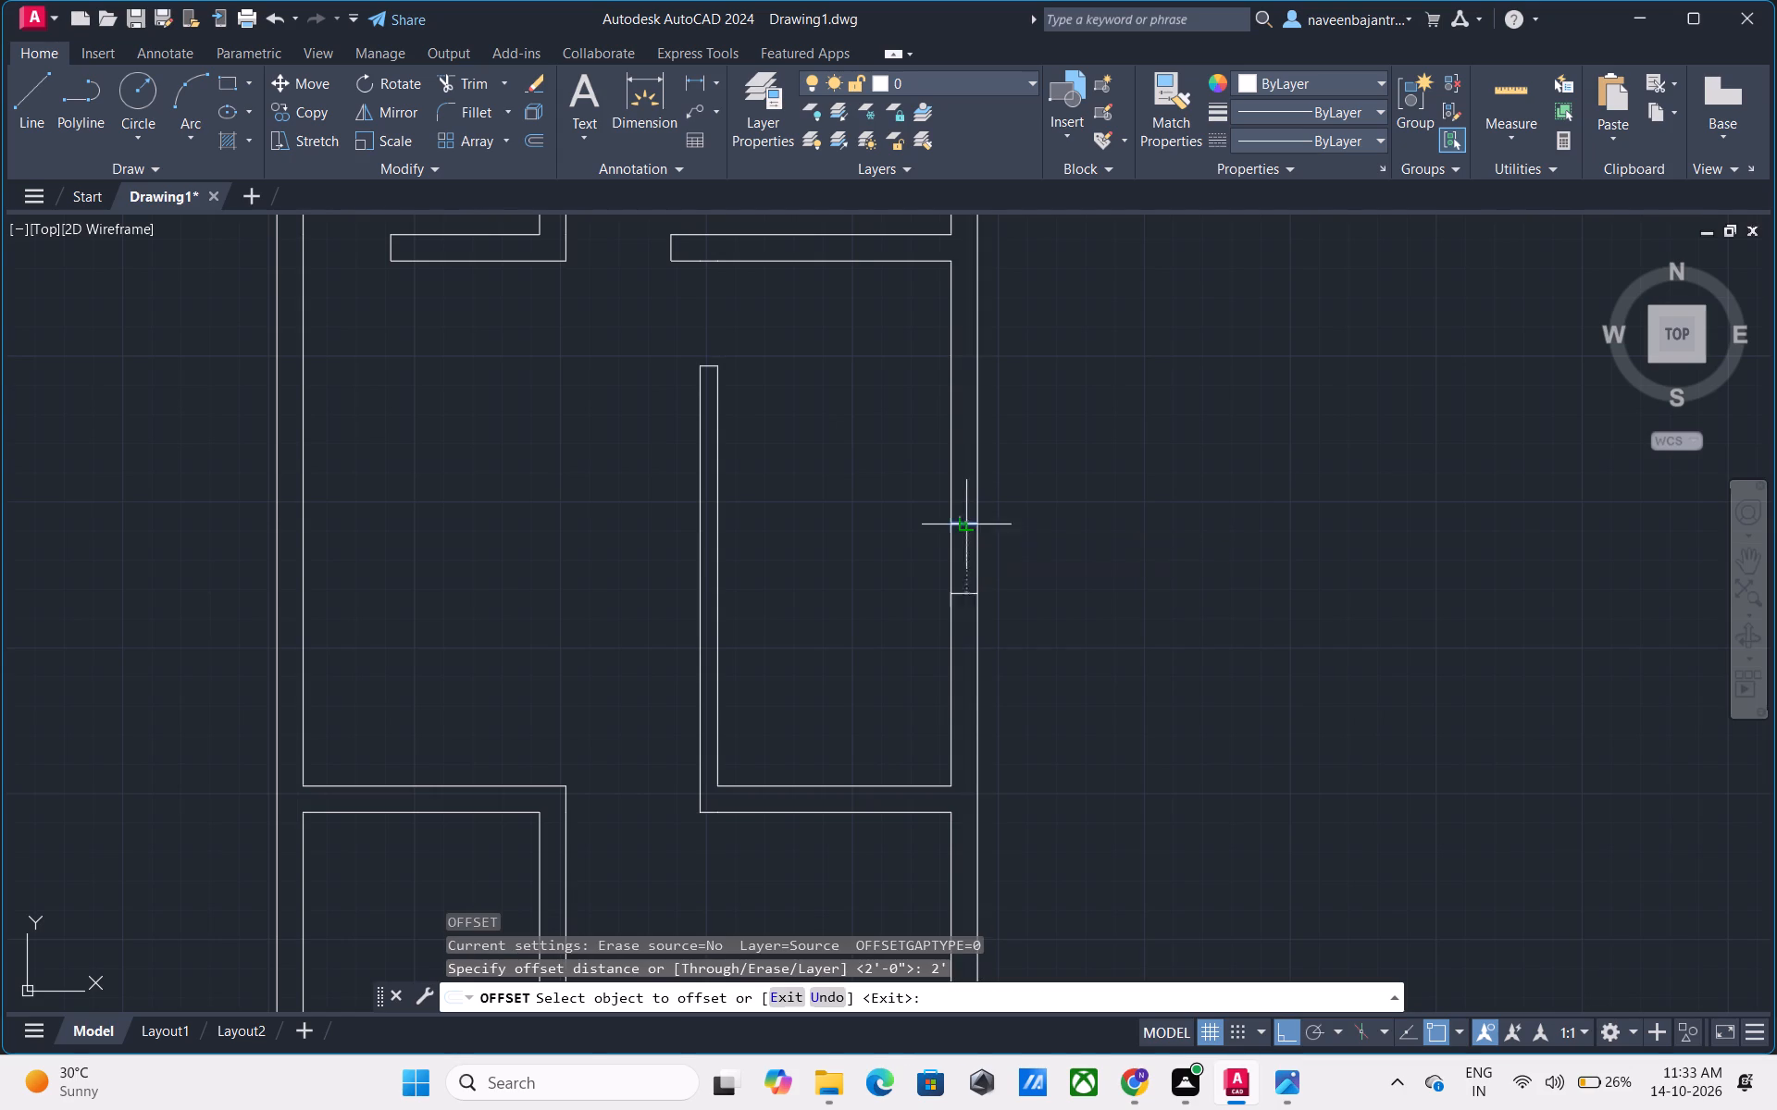
click(965, 491)
drag(967, 524, 967, 534)
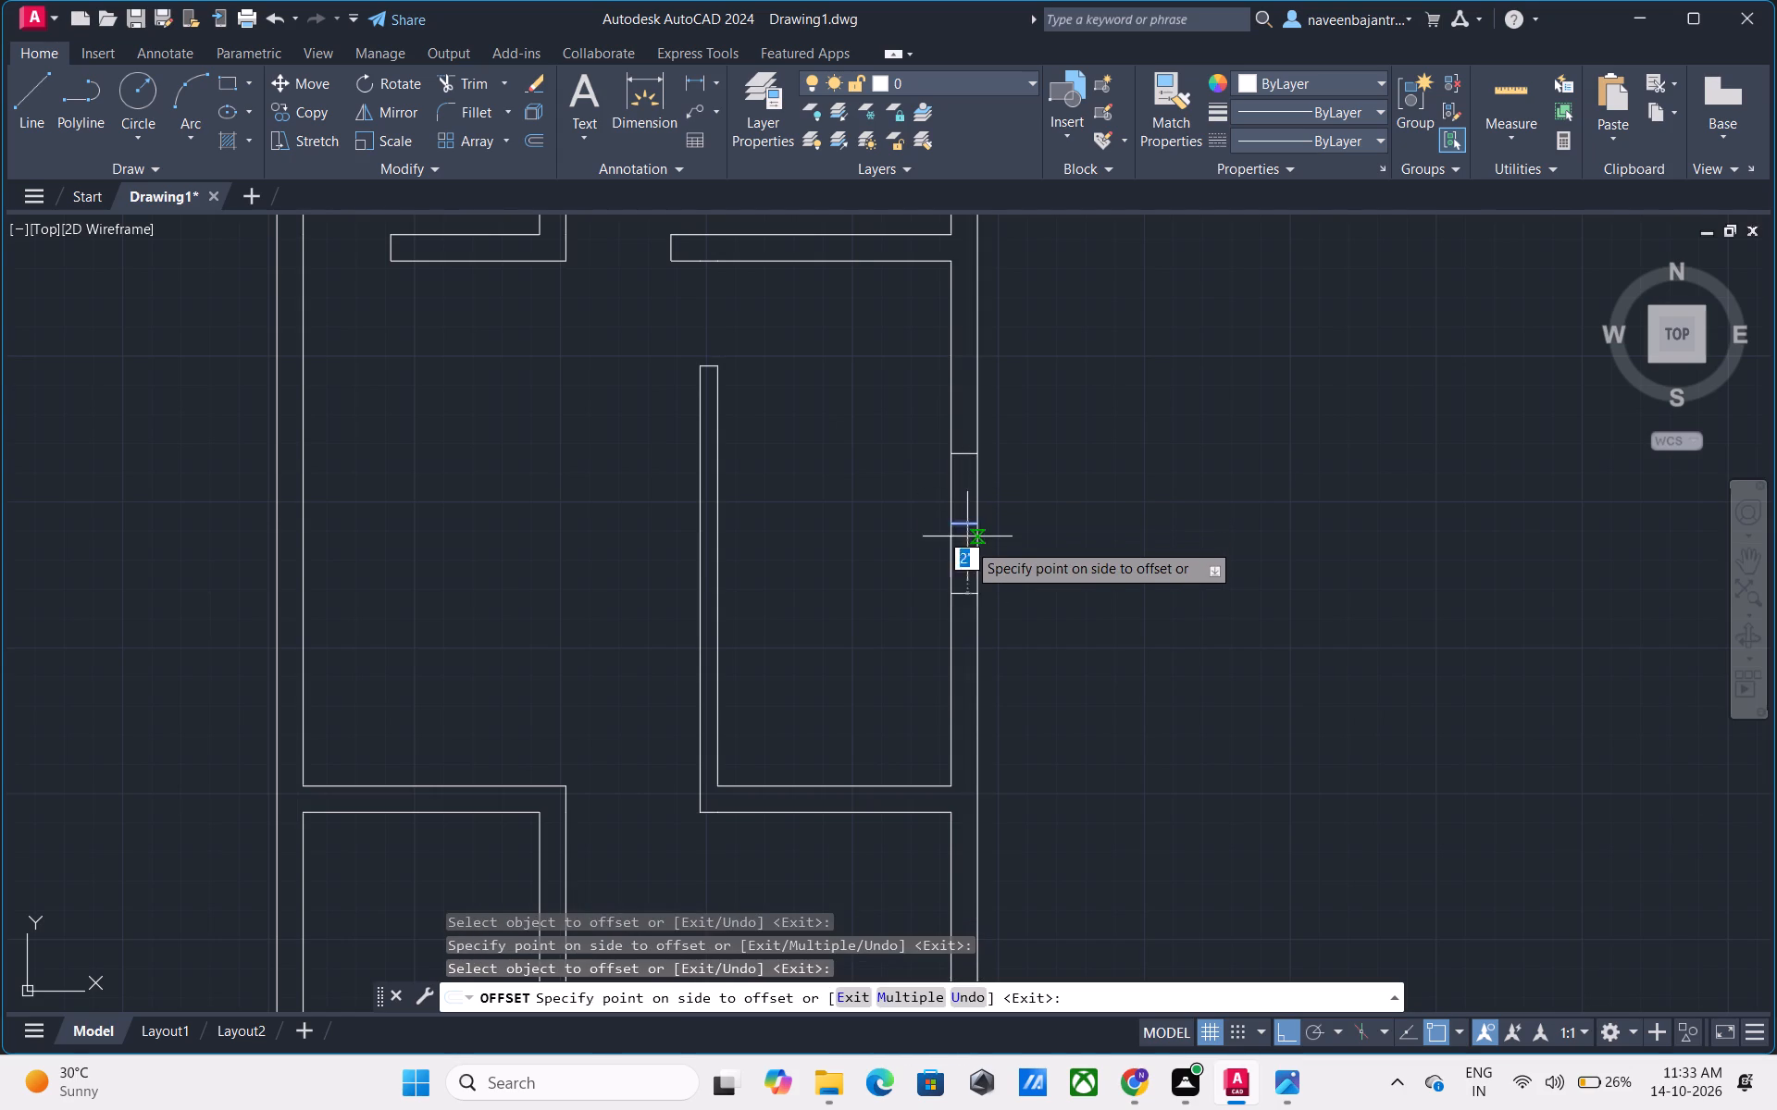
click(967, 557)
key(Escape)
Remove the original middle line between the two offset lines in the middle east room's east wall with Trim.
key(t)
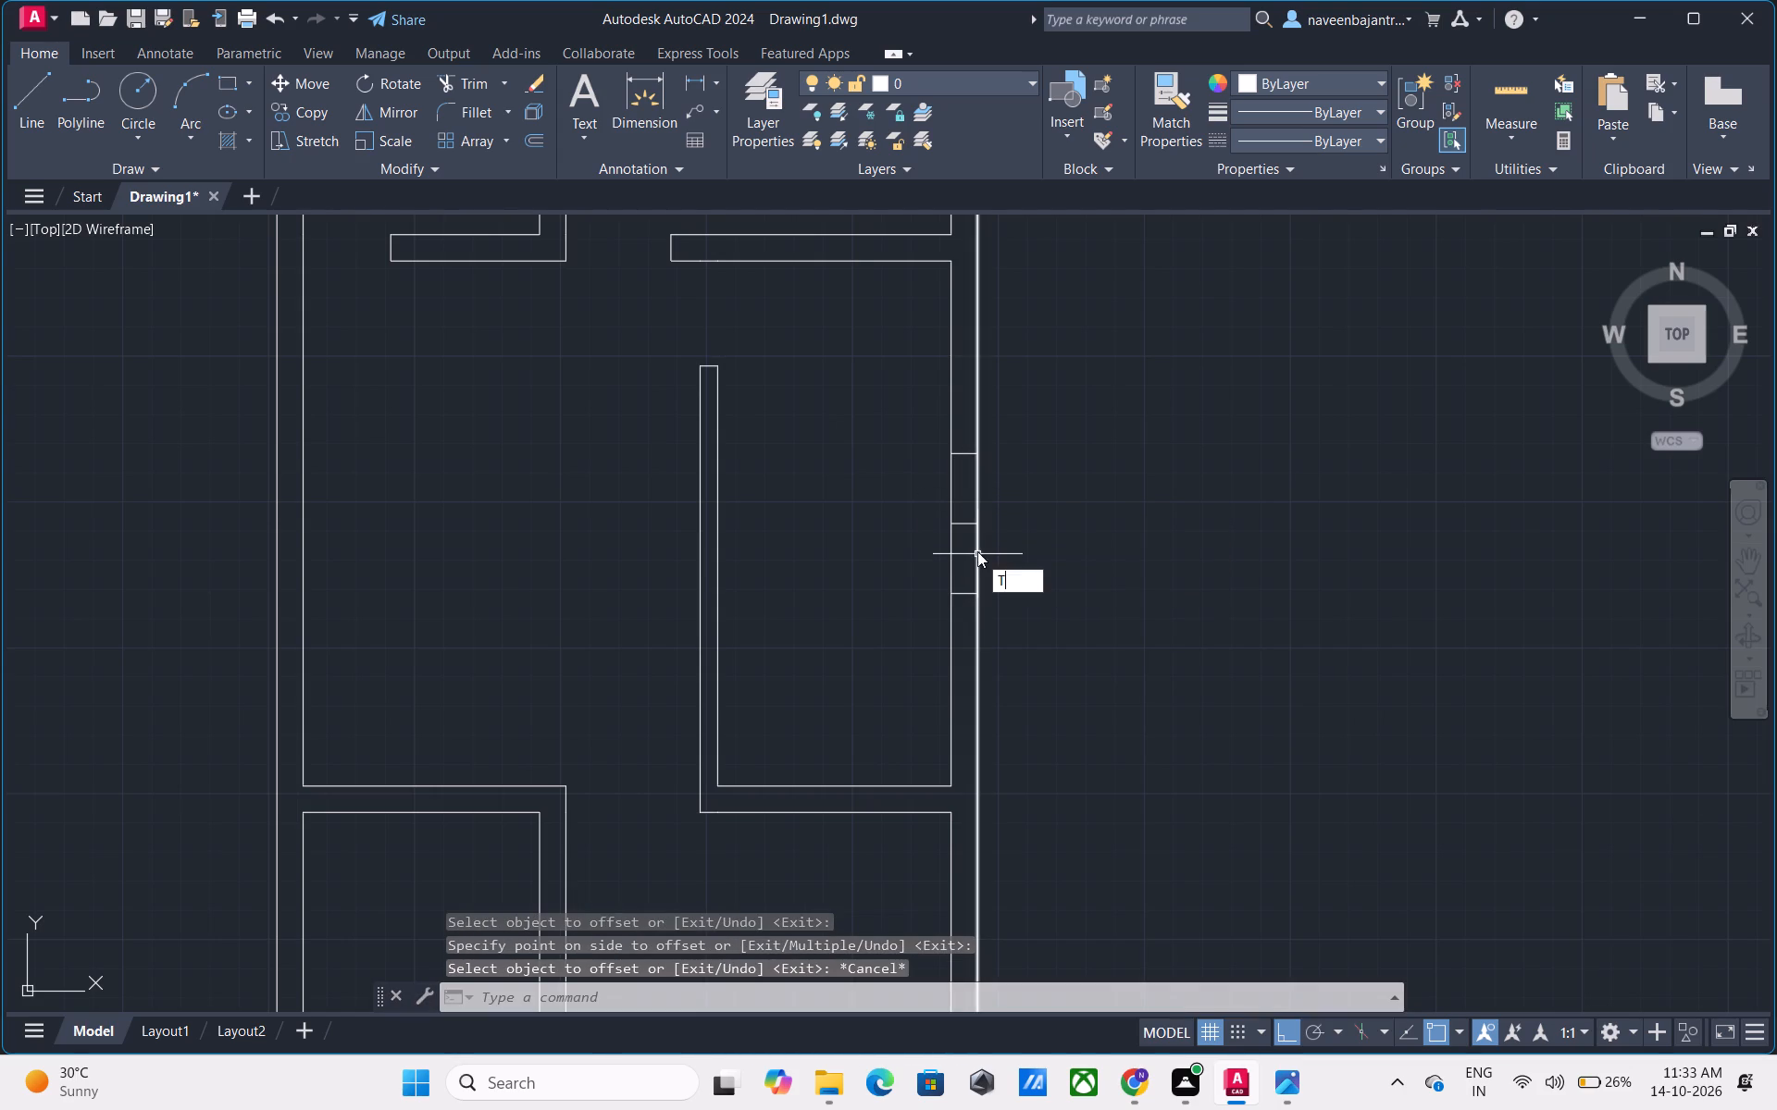
text(R)
key(space)
click(968, 524)
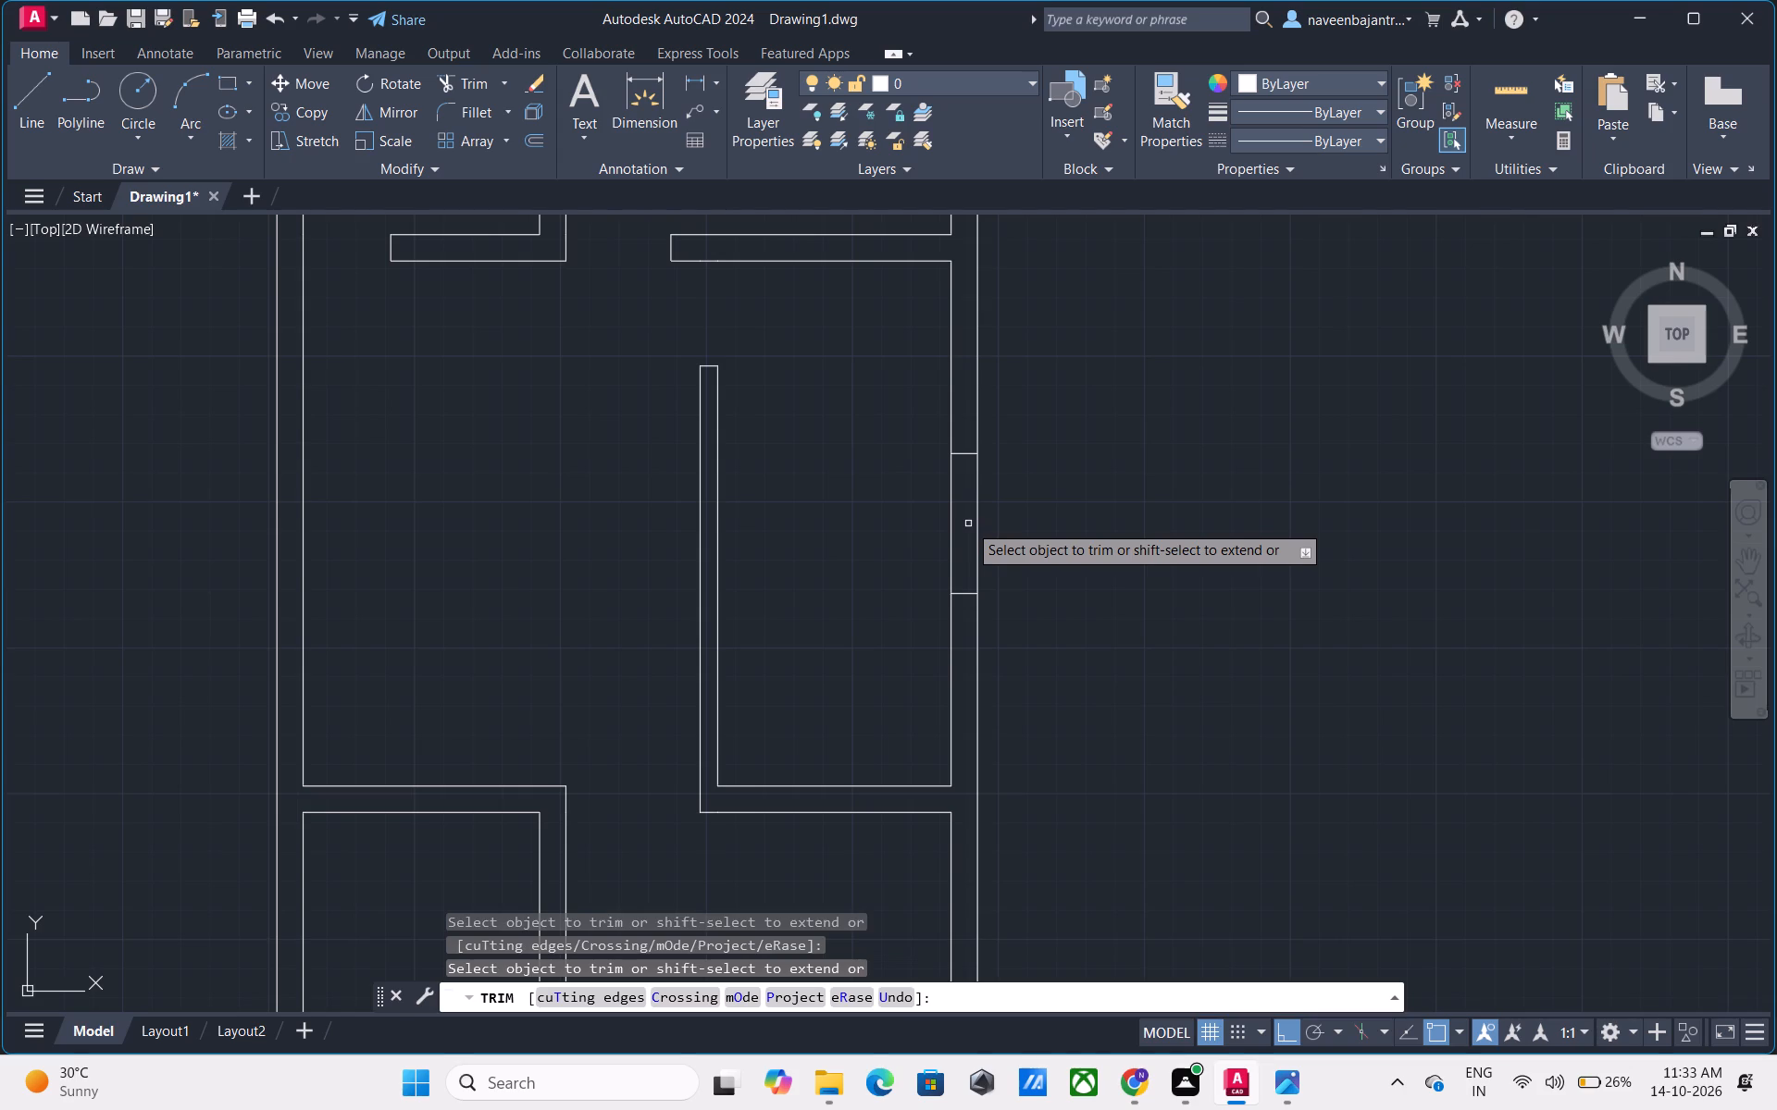
key(Escape)
Draw a 4' vertical window line joining the midpoints of the two short lines in the middle east room's east wall.
text(L)
key(space)
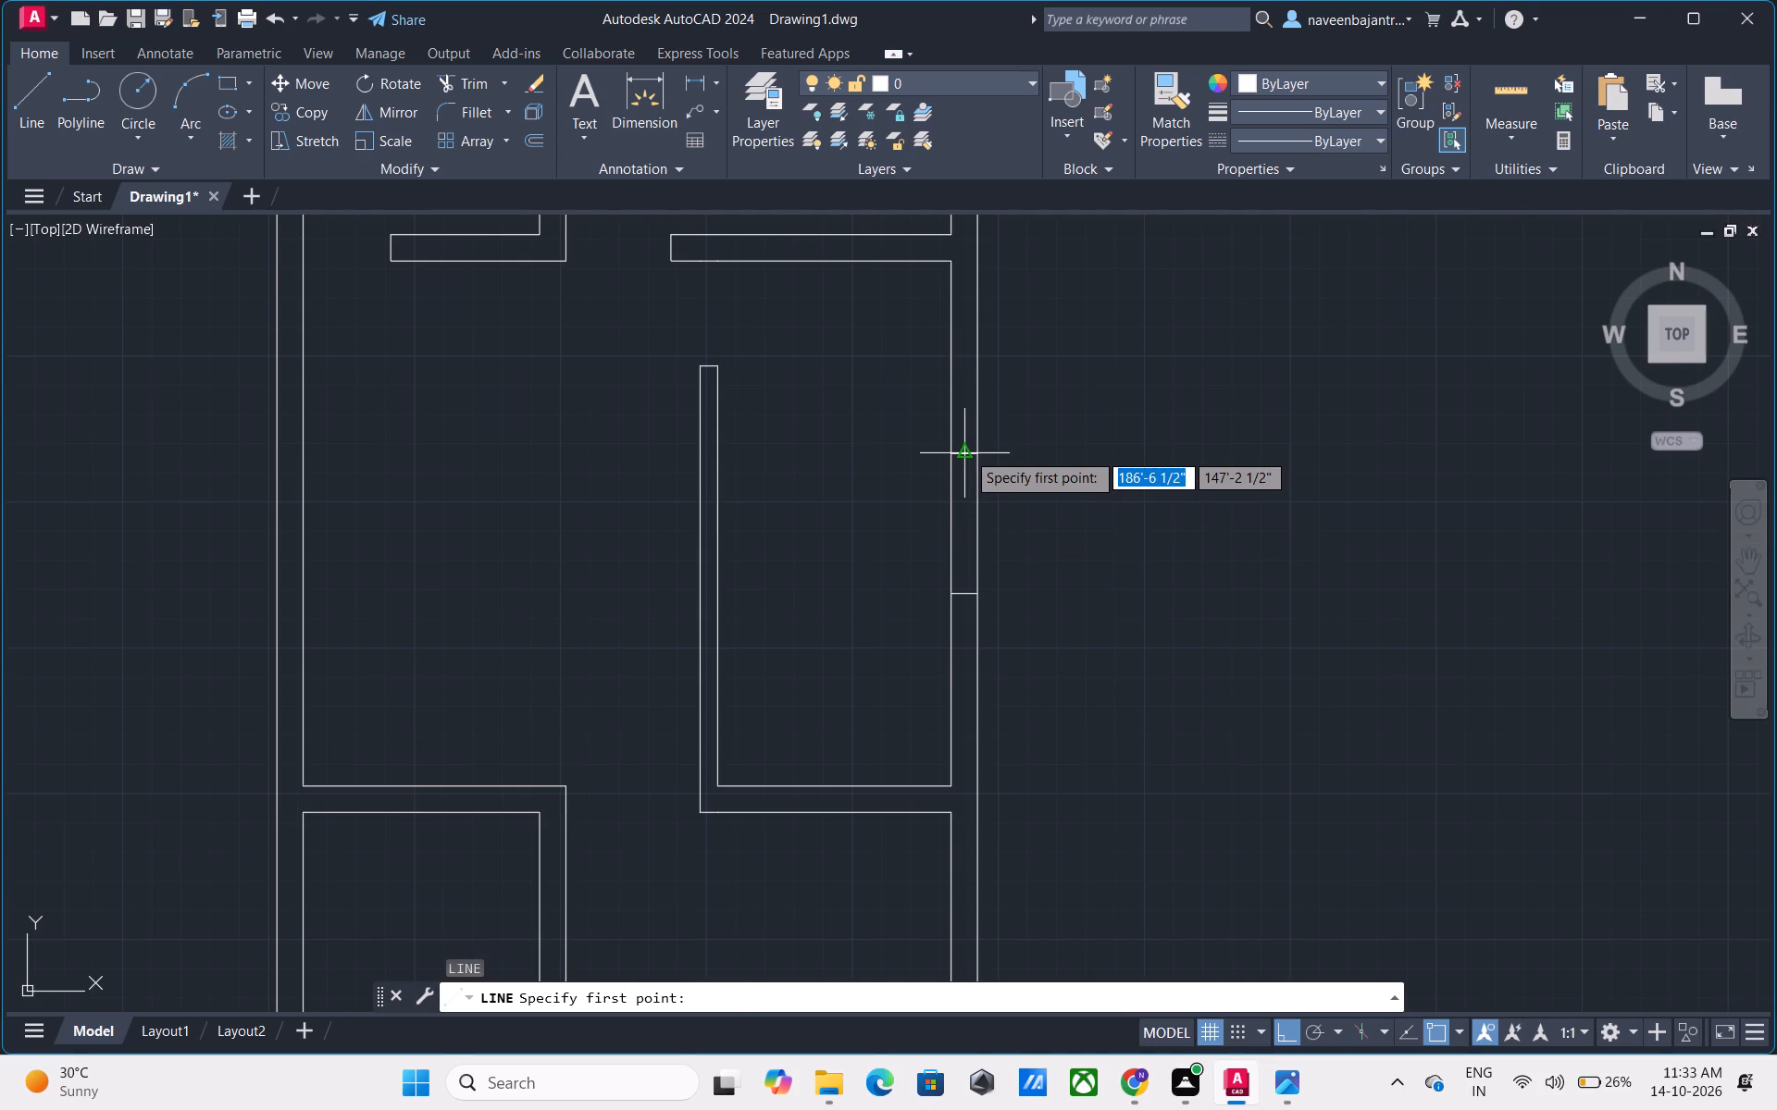
click(966, 451)
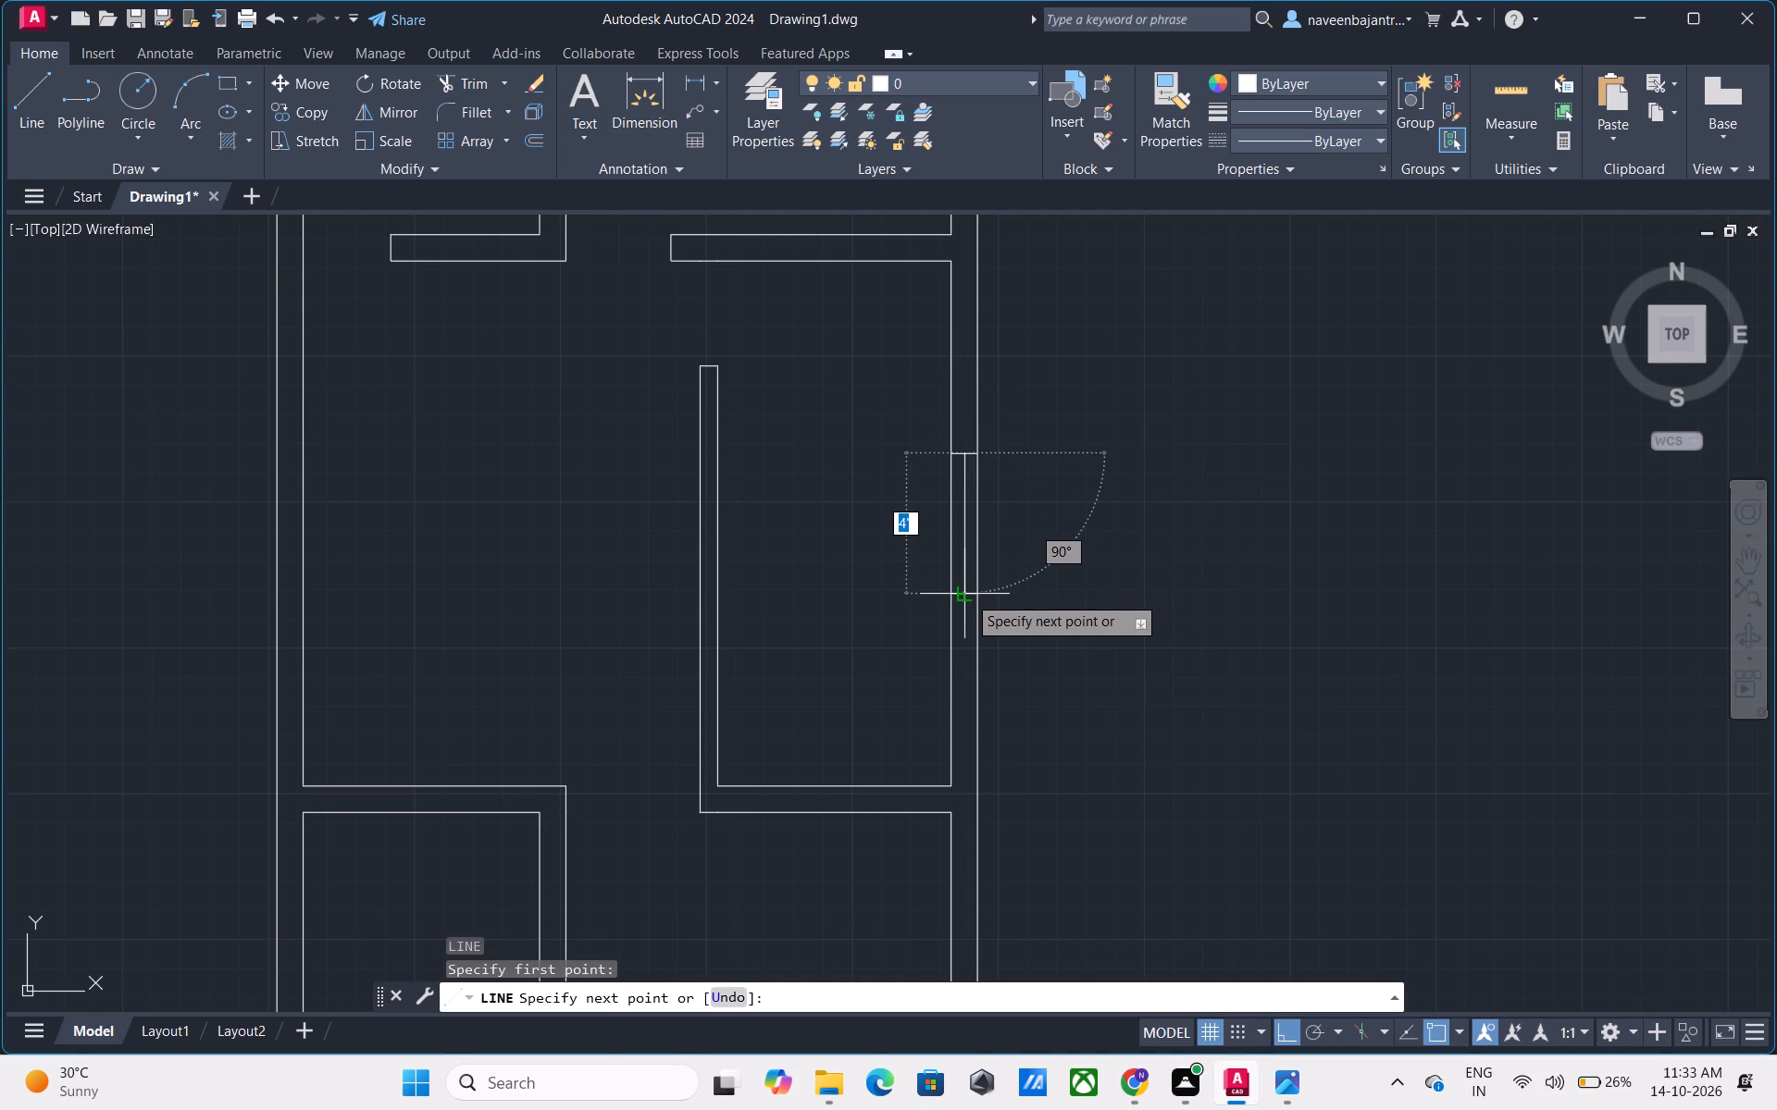
scroll(967, 595, up, 4)
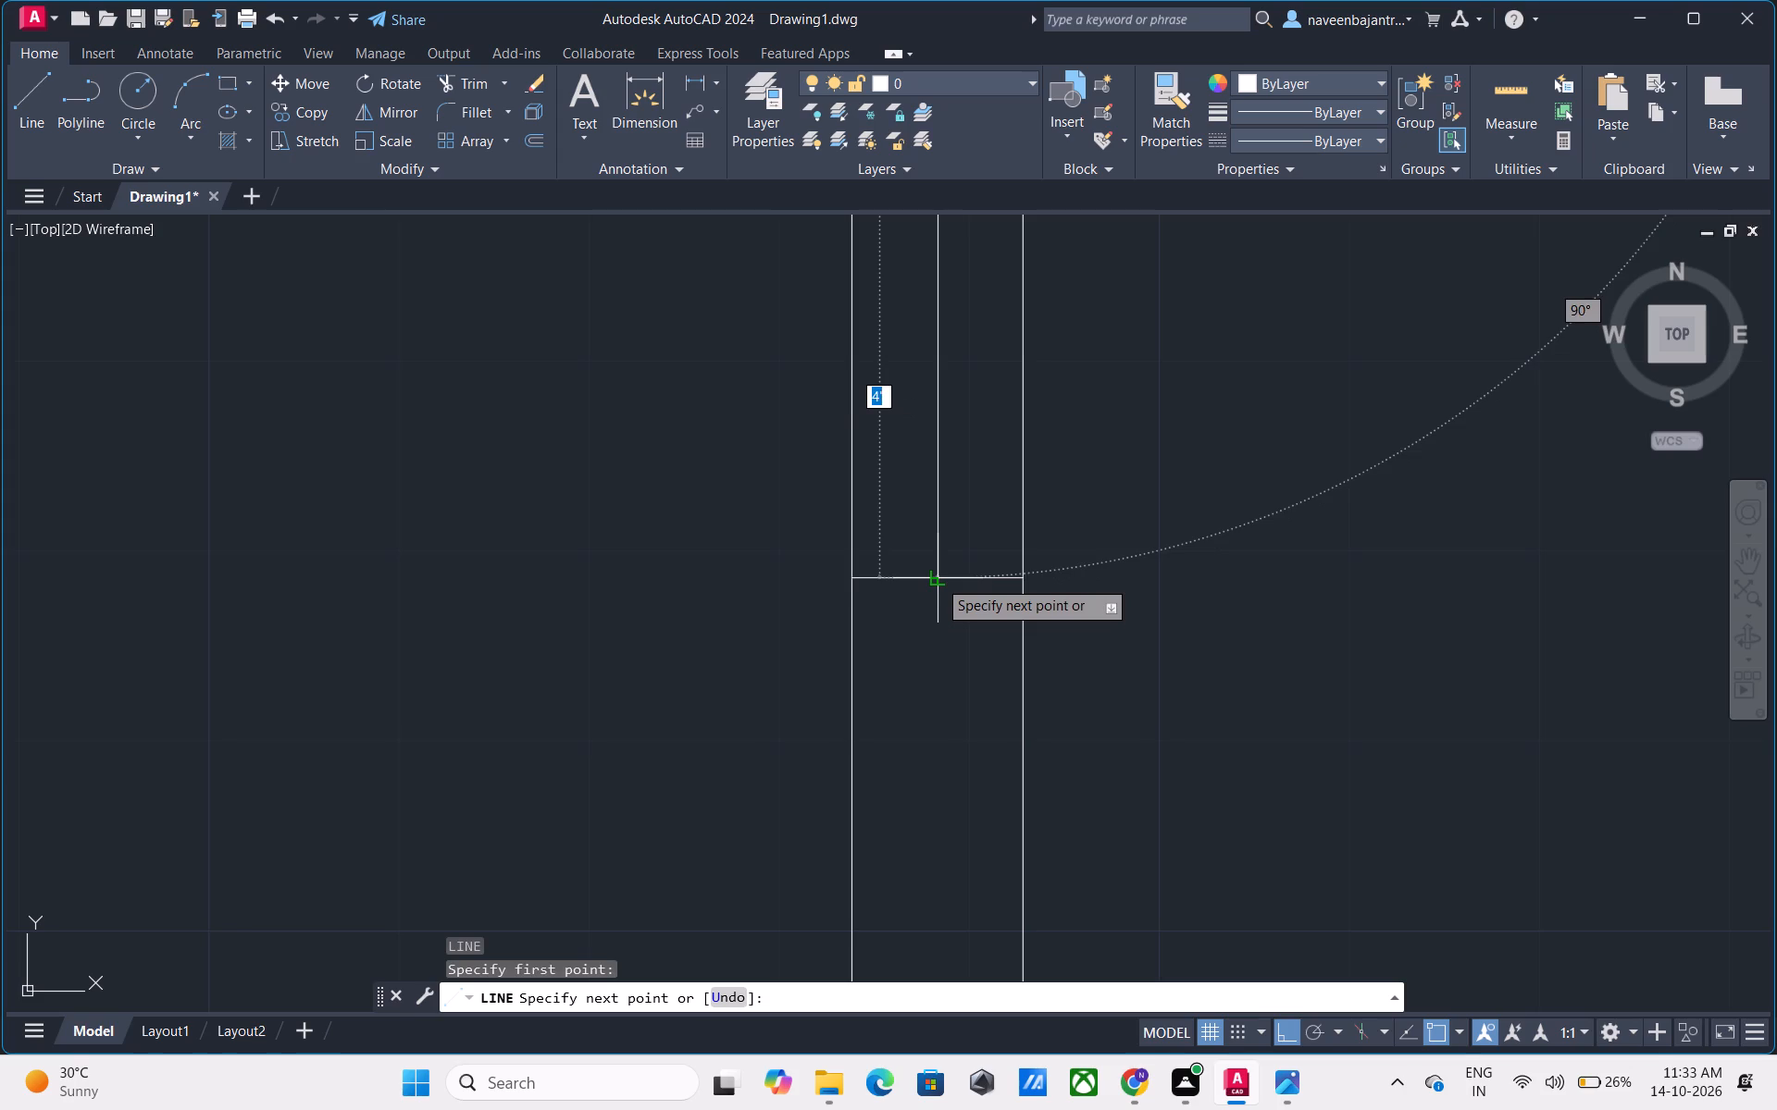
click(938, 579)
key(Escape)
Draw a vertical line from the midpoint of the middle east room's south wall outer face northward past the inner face.
scroll(954, 581, down, 4)
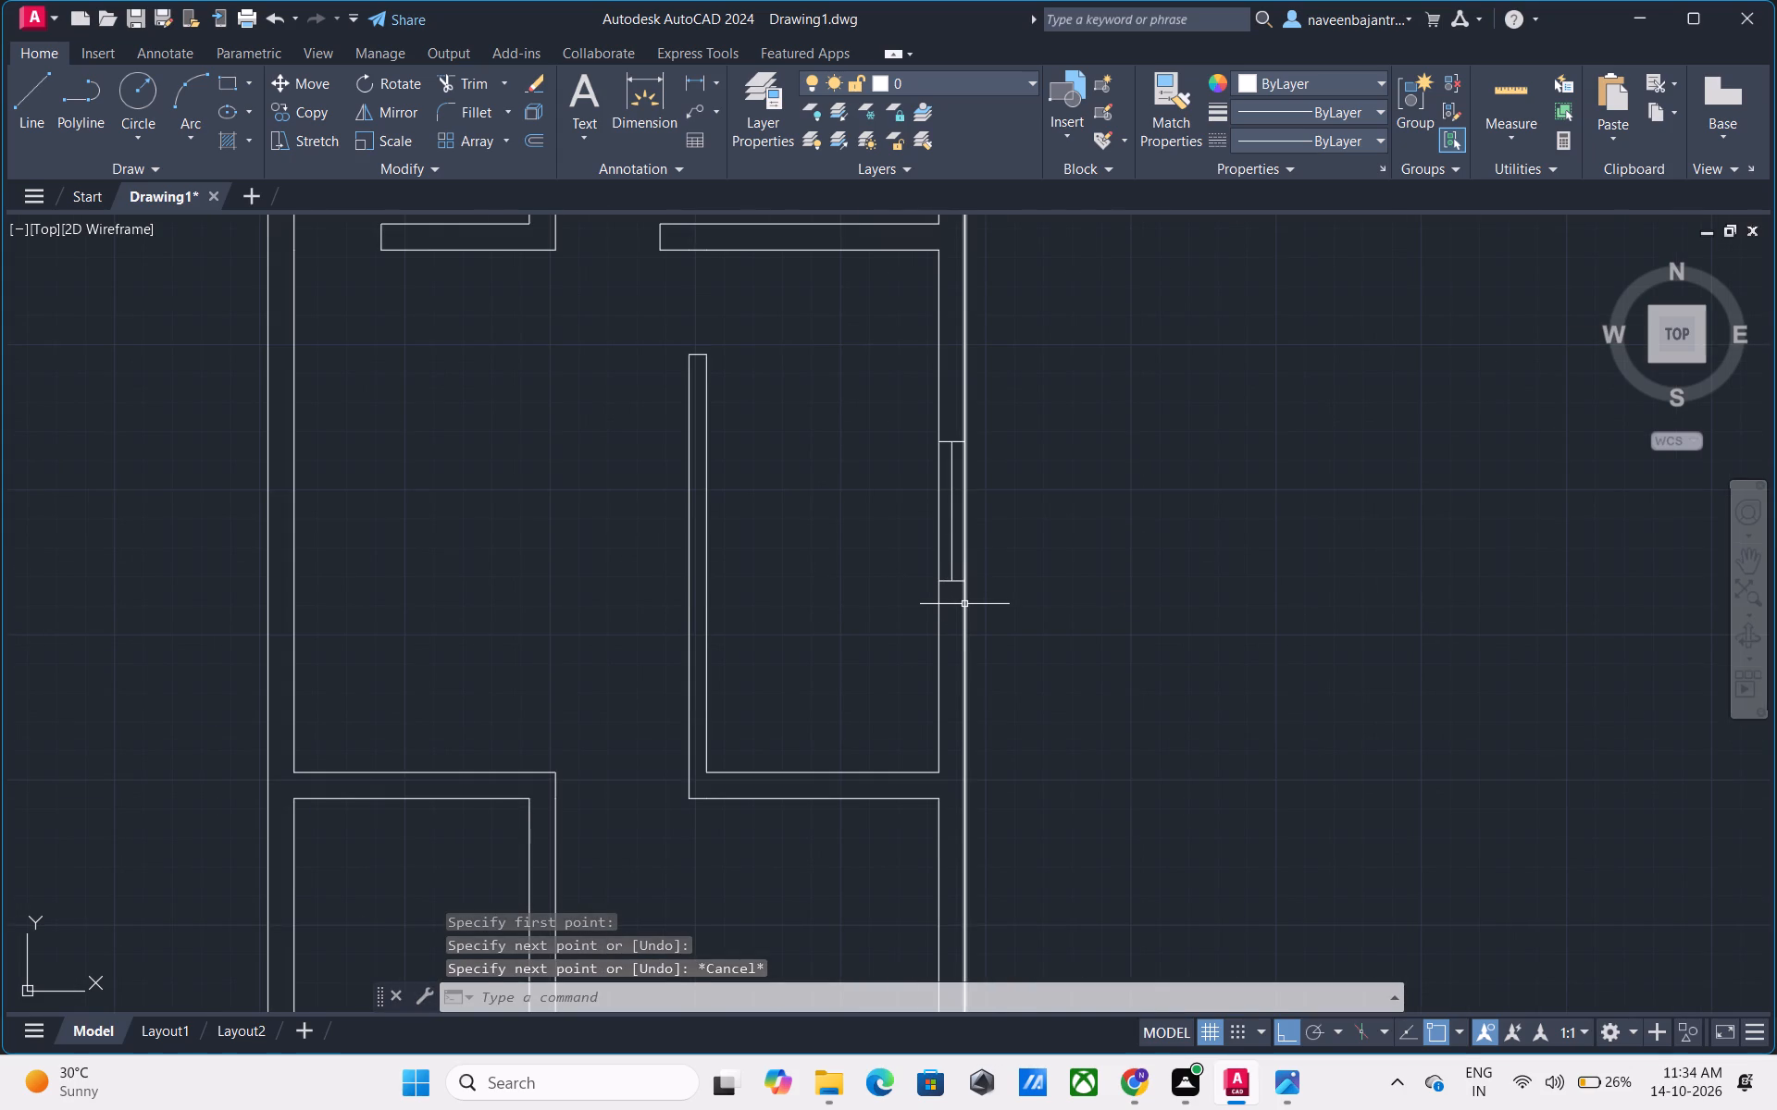
scroll(964, 604, down, 1)
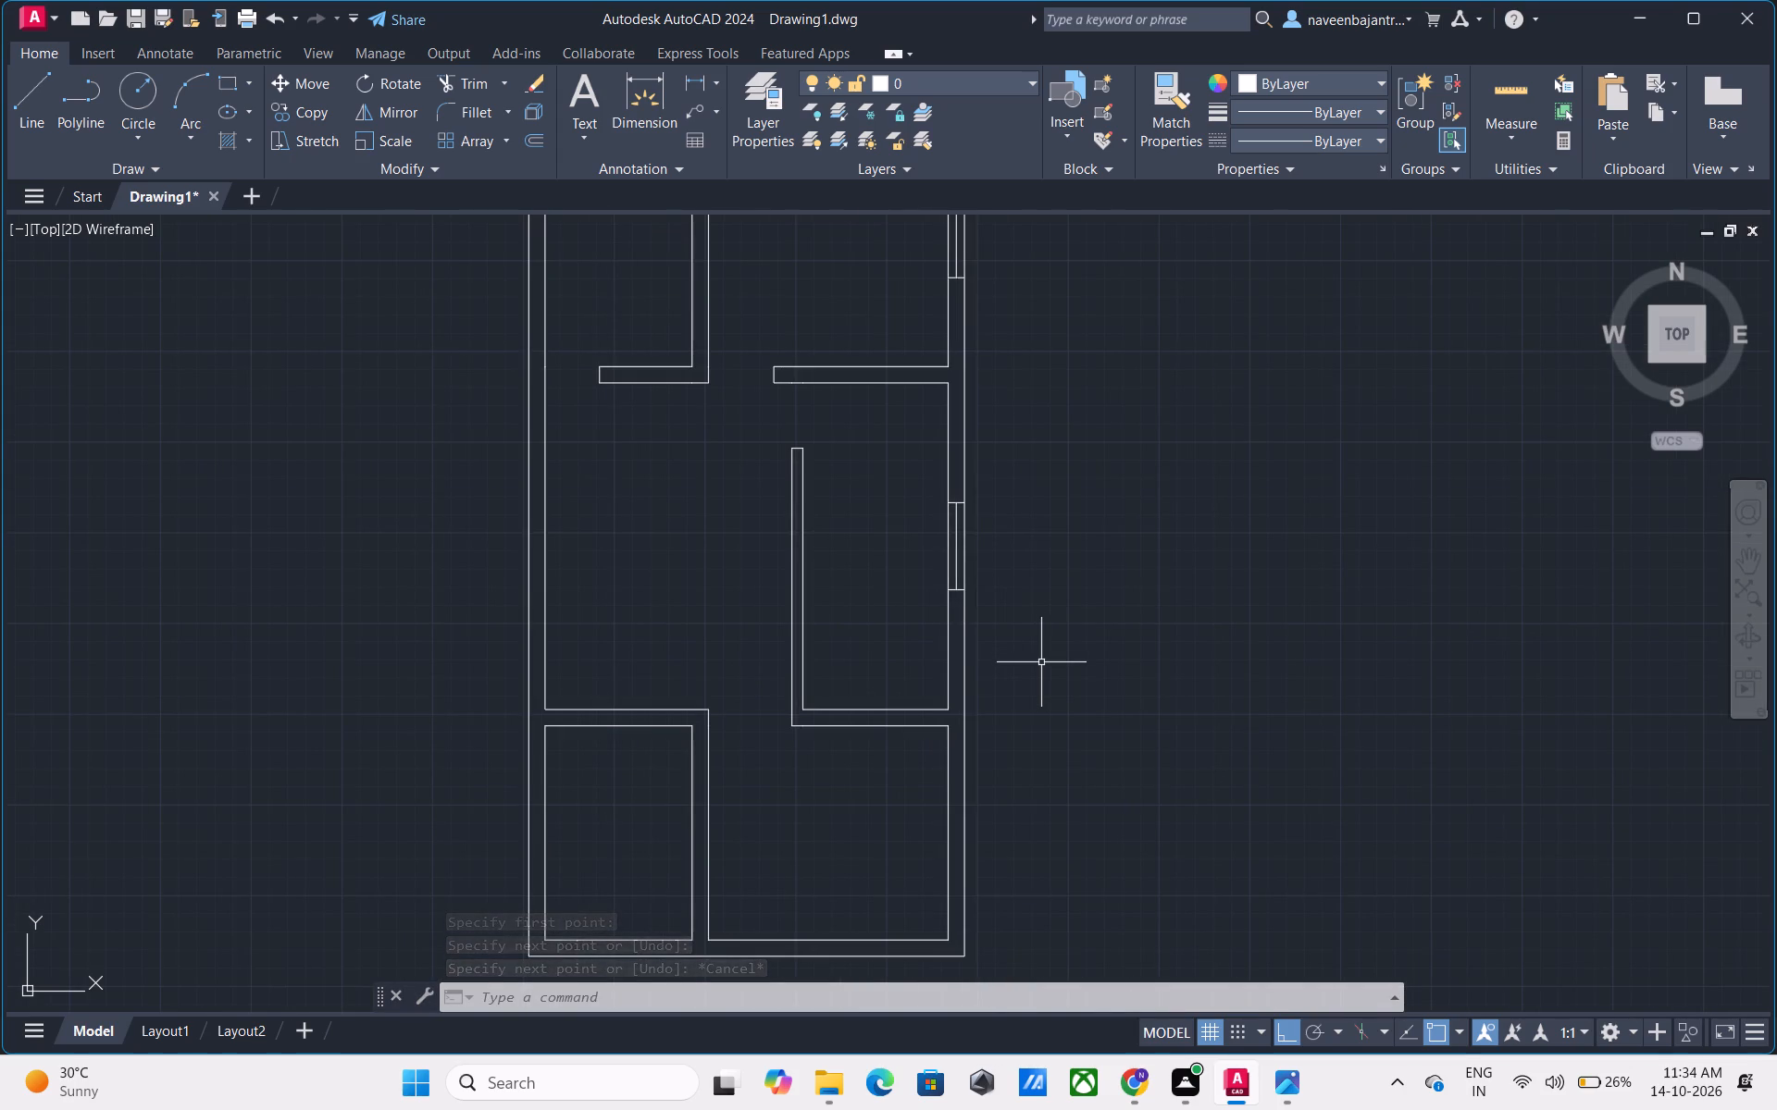
middle_drag(1041, 662, 1108, 552)
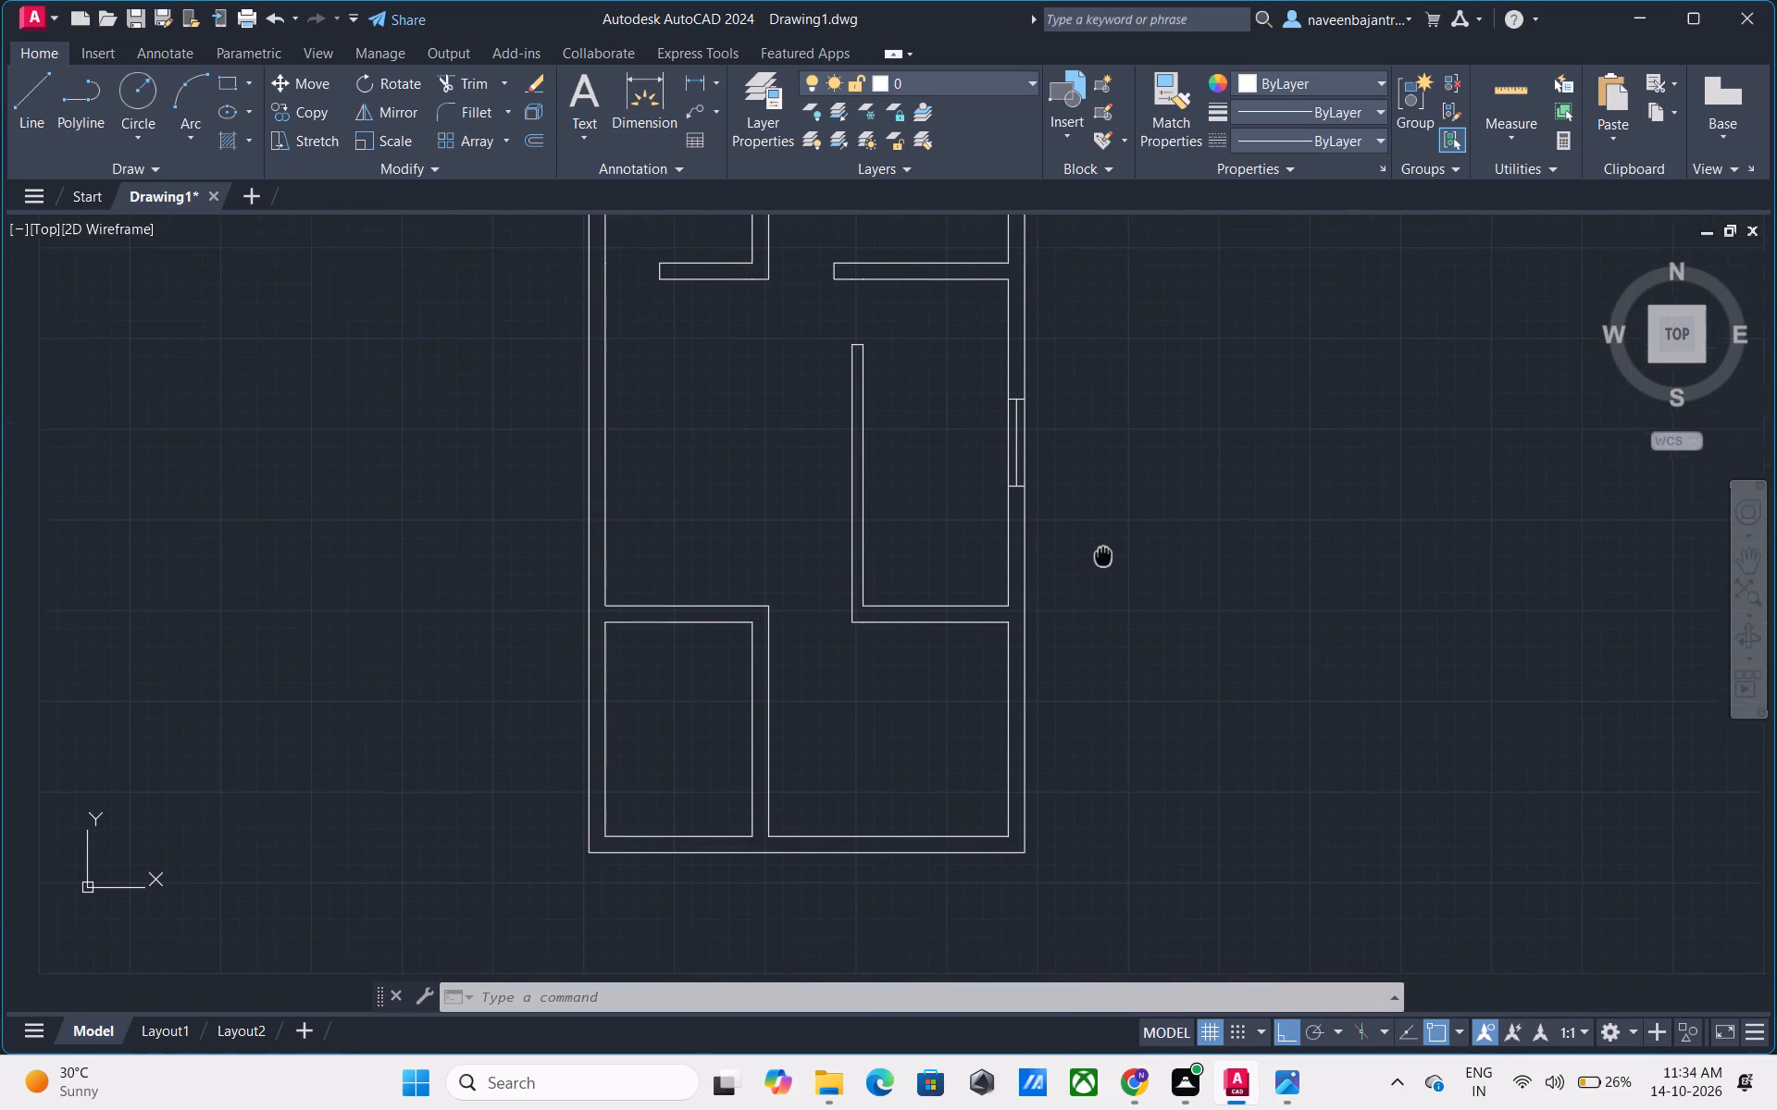
middle_drag(1108, 552, 1110, 549)
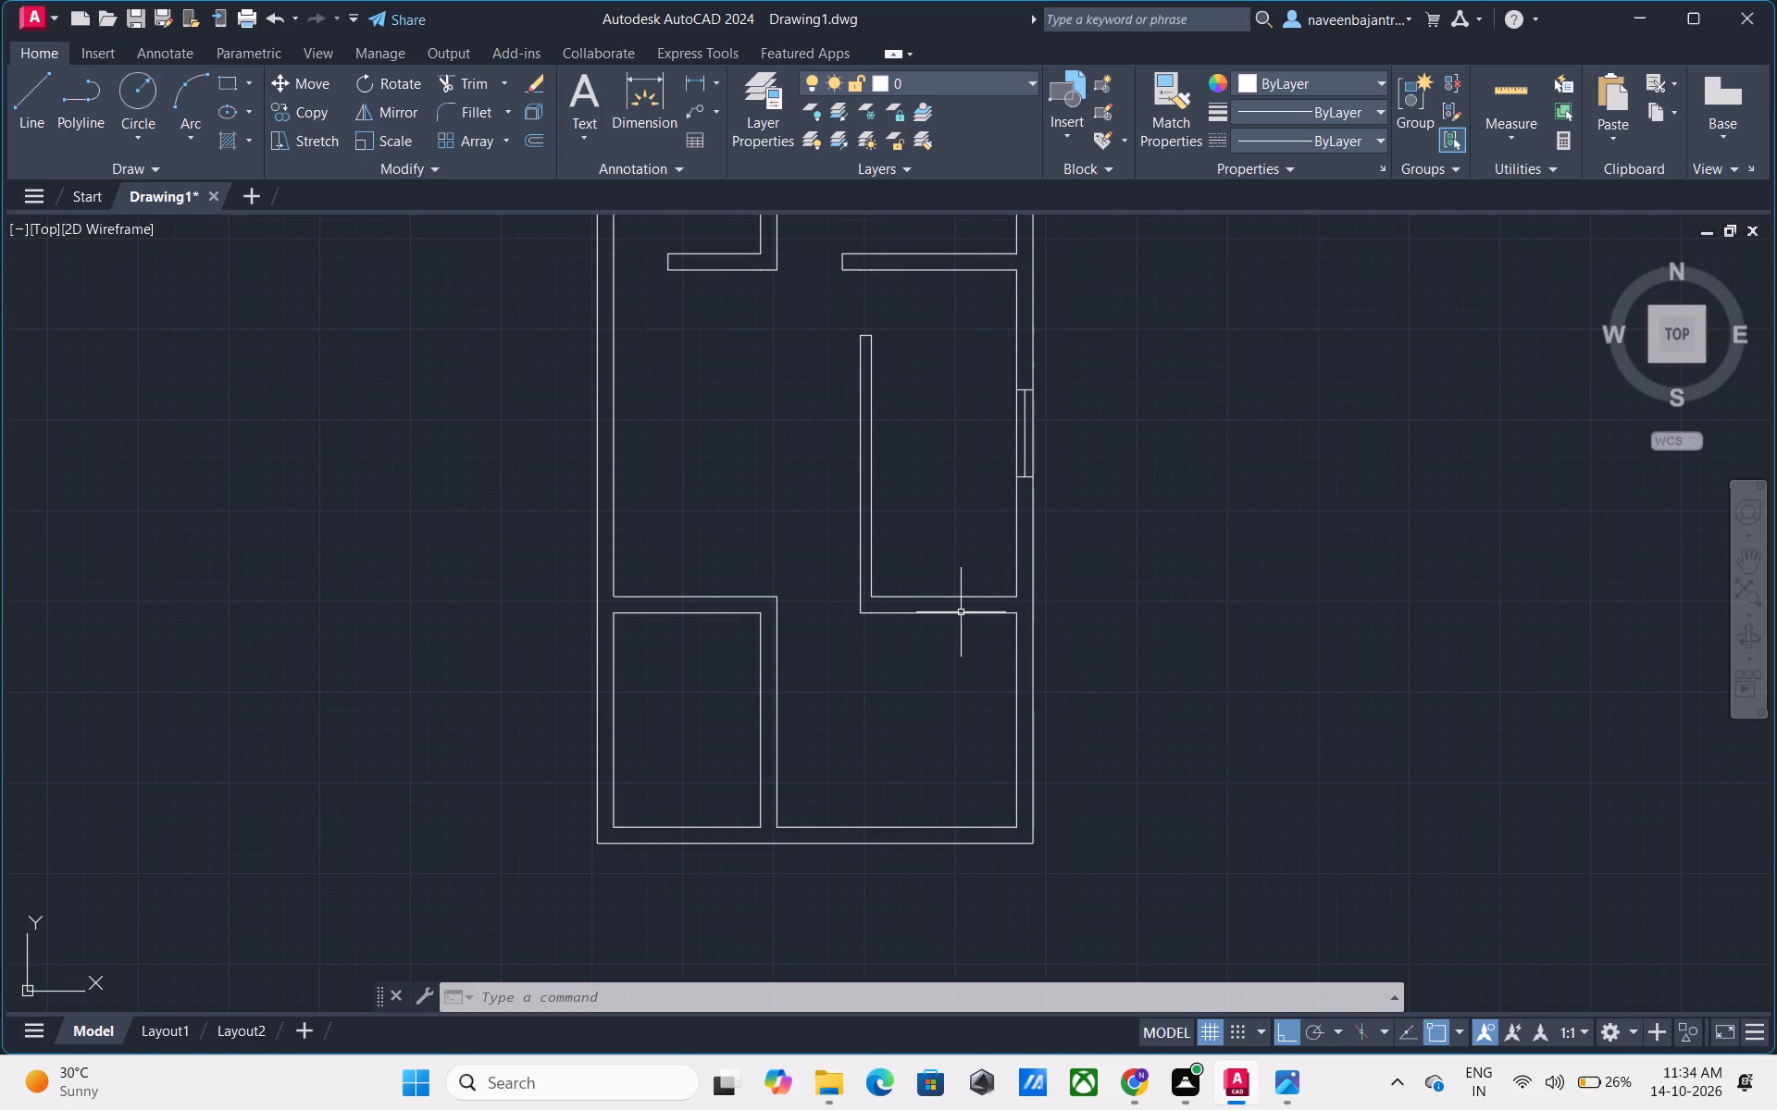
scroll(961, 612, up, 2)
key(Escape)
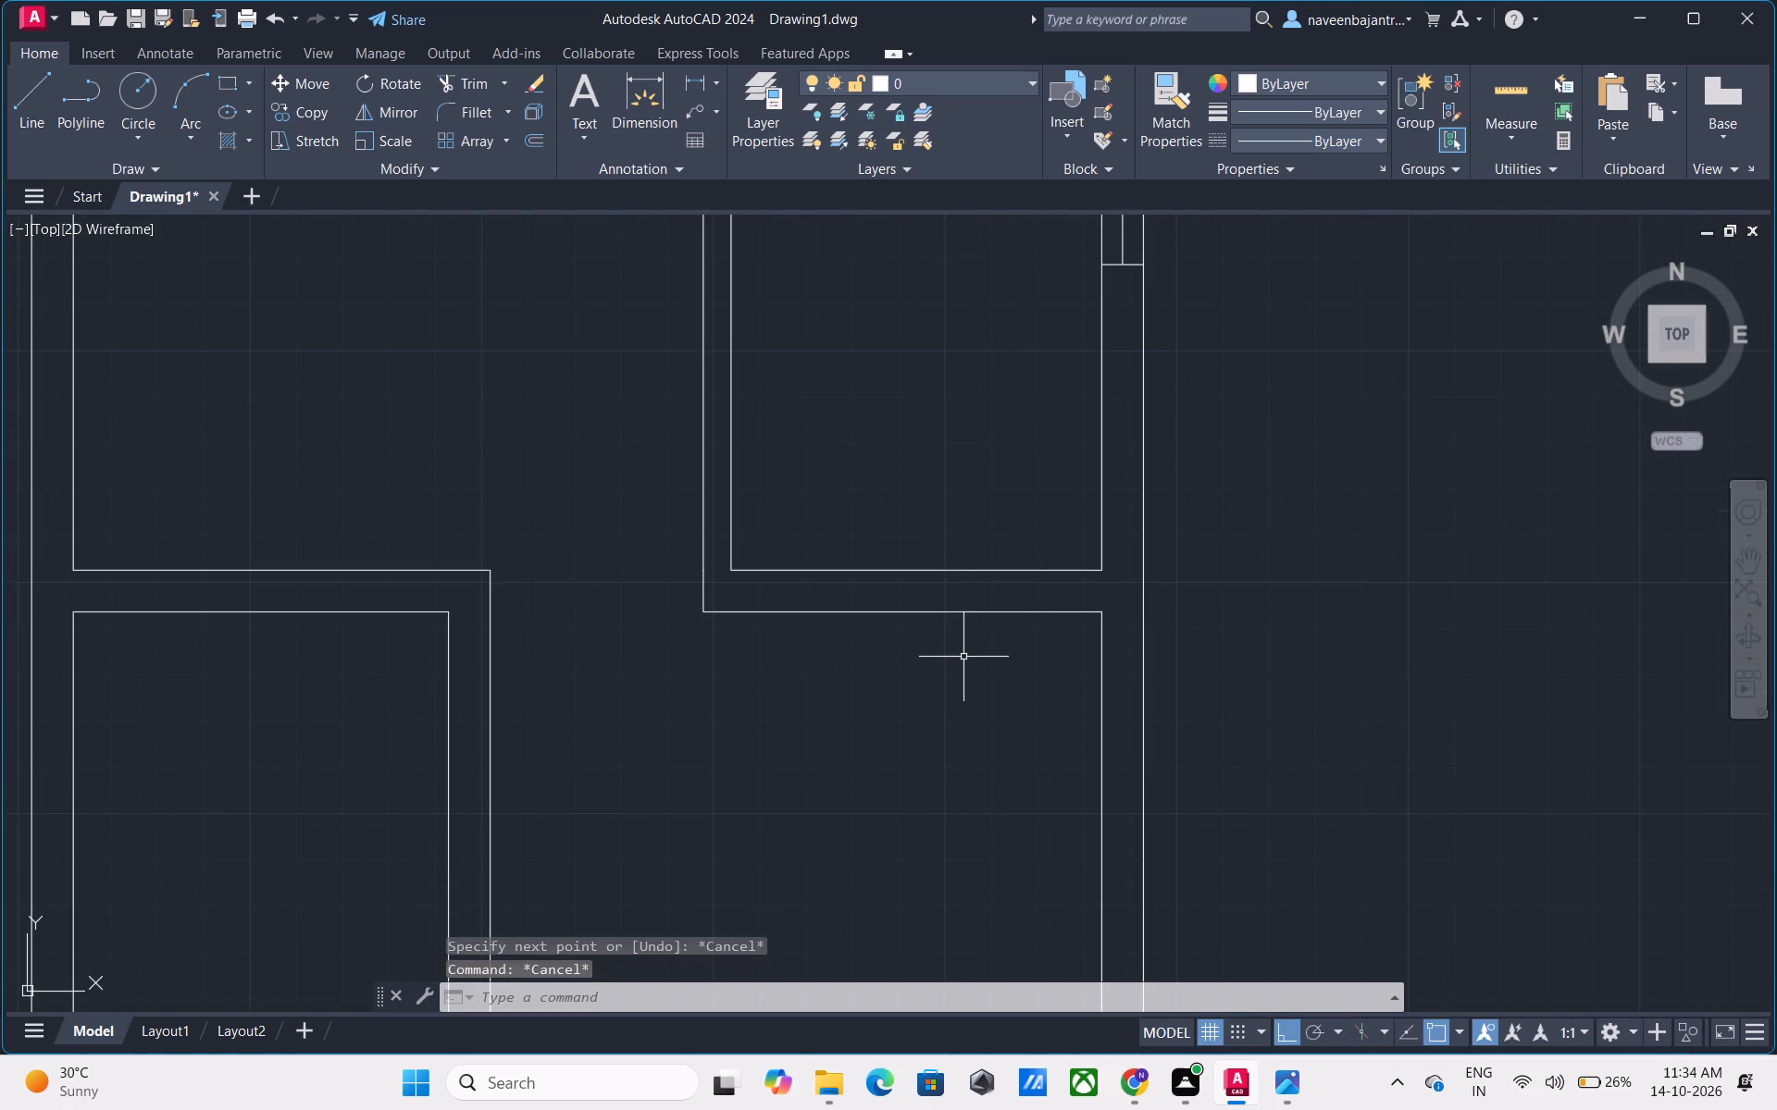
text(L)
key(space)
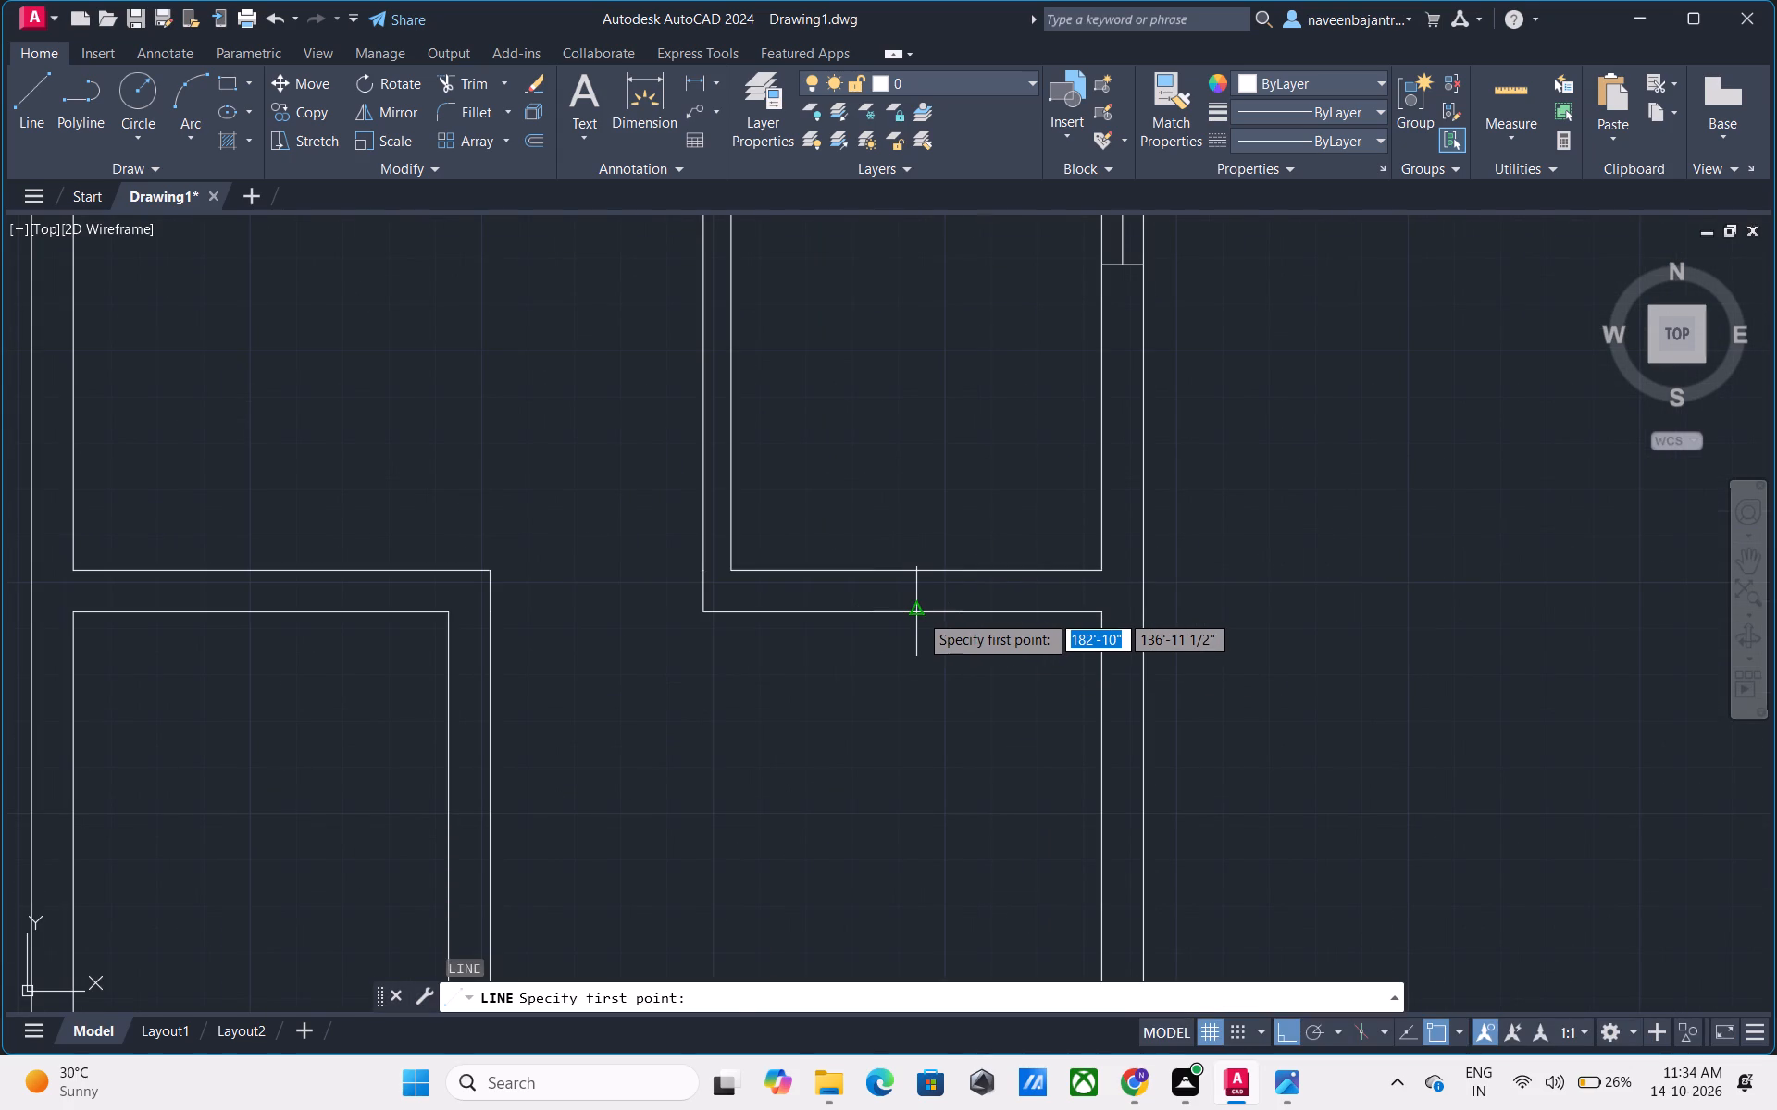
click(919, 612)
click(907, 541)
key(Escape)
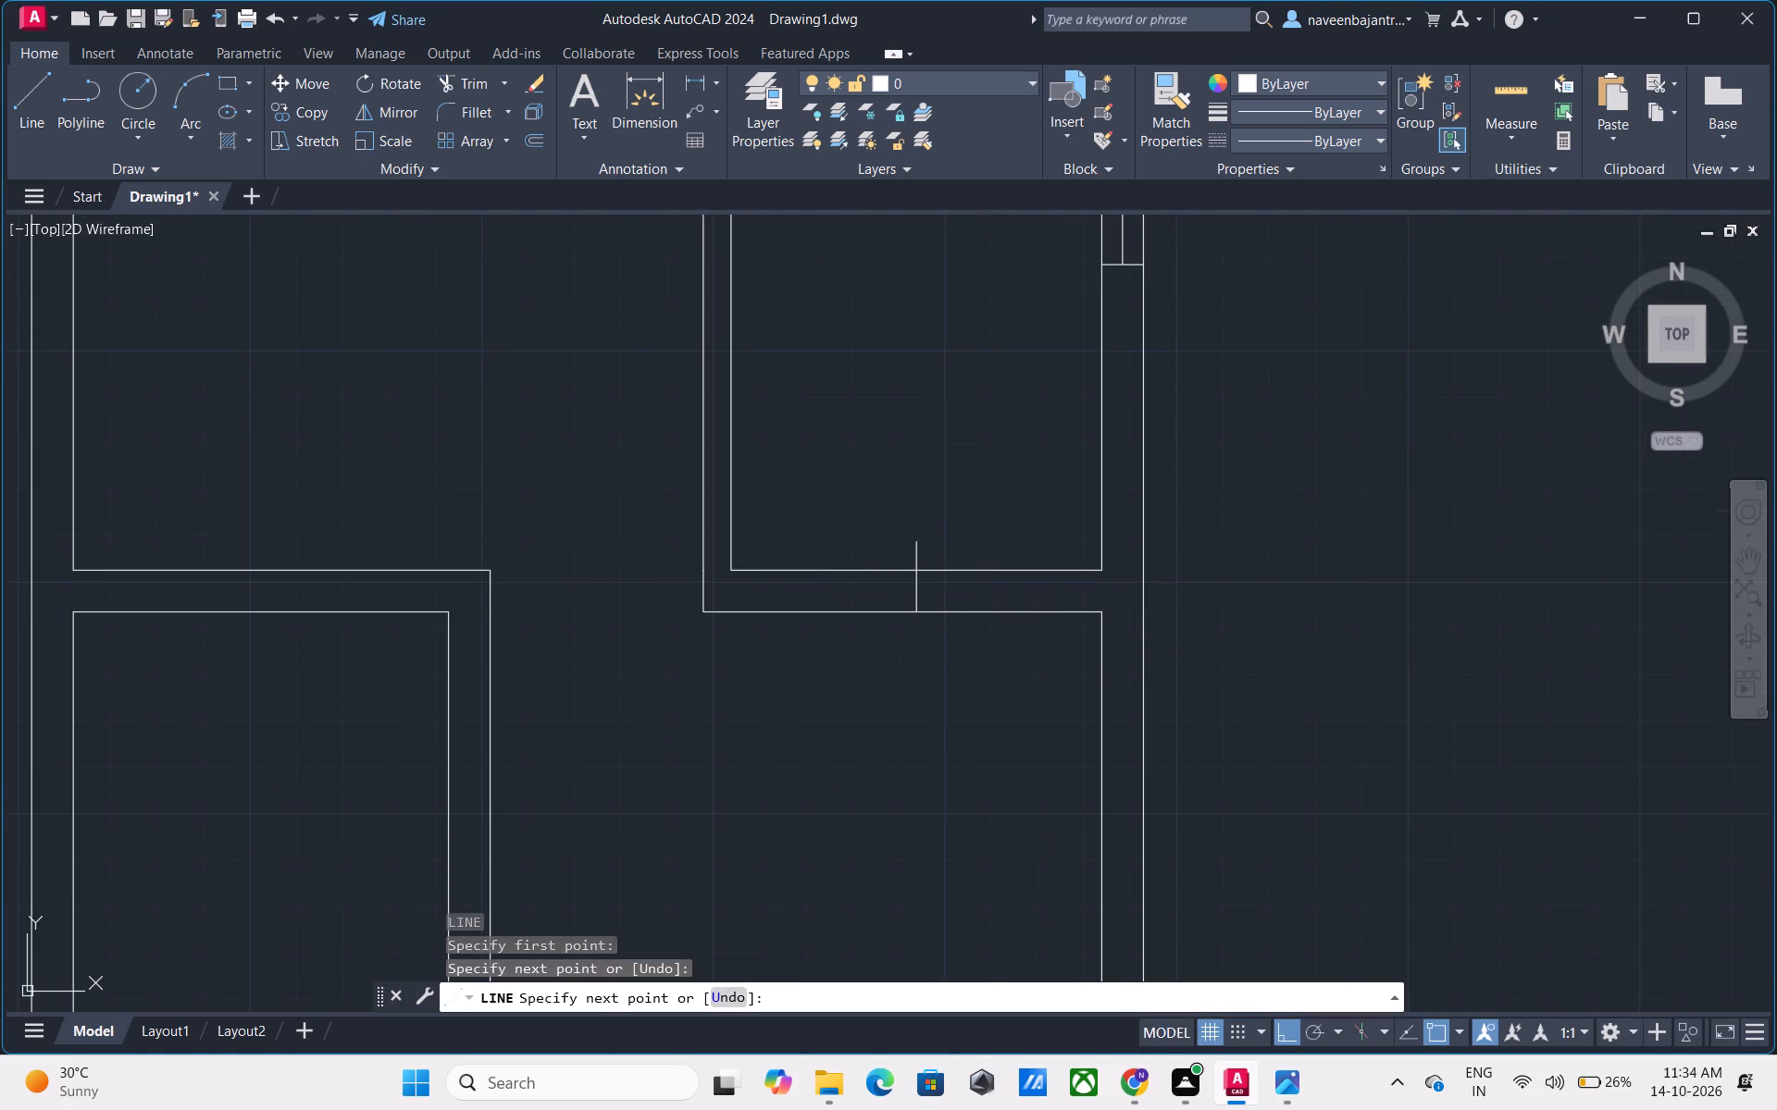
Trim the new line's excess beyond the inner face of the middle east room's south wall.
text(TR)
key(space)
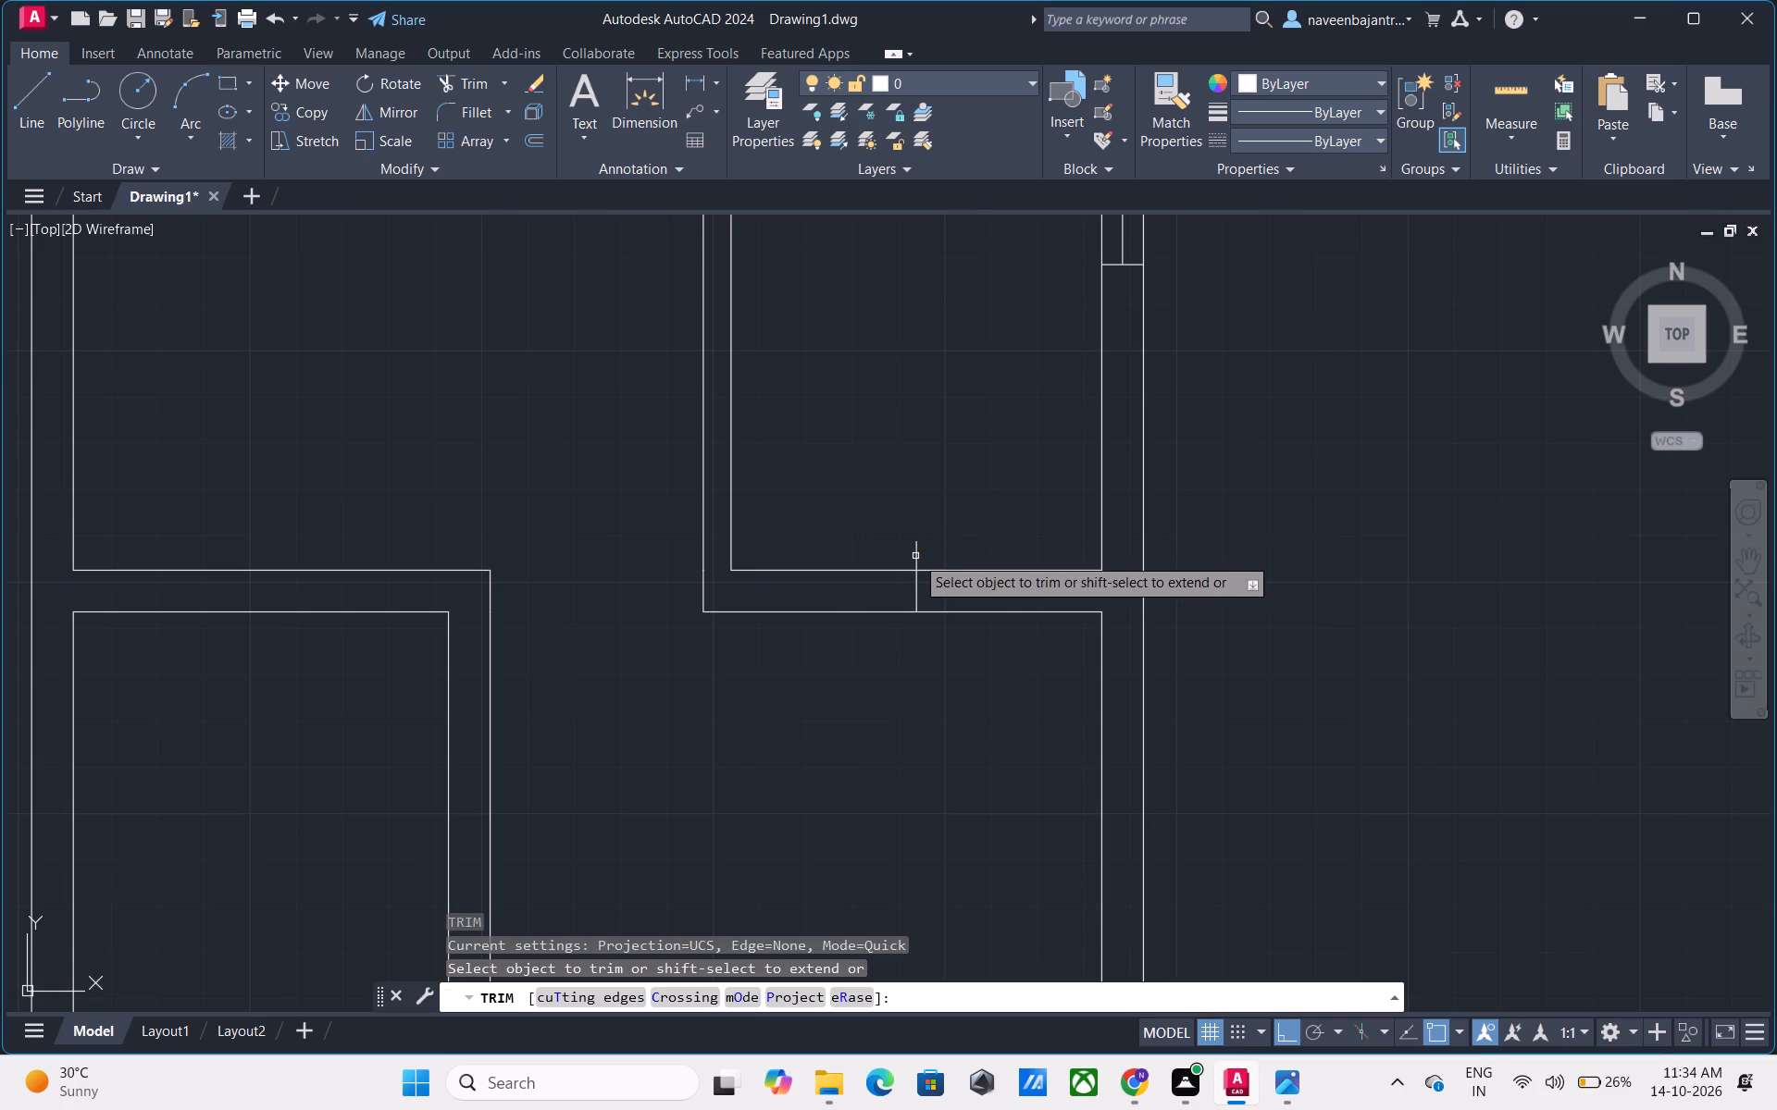
click(915, 556)
key(Escape)
Offset the short vertical line in the middle east room's south wall 2' to both its east and west sides.
text(O)
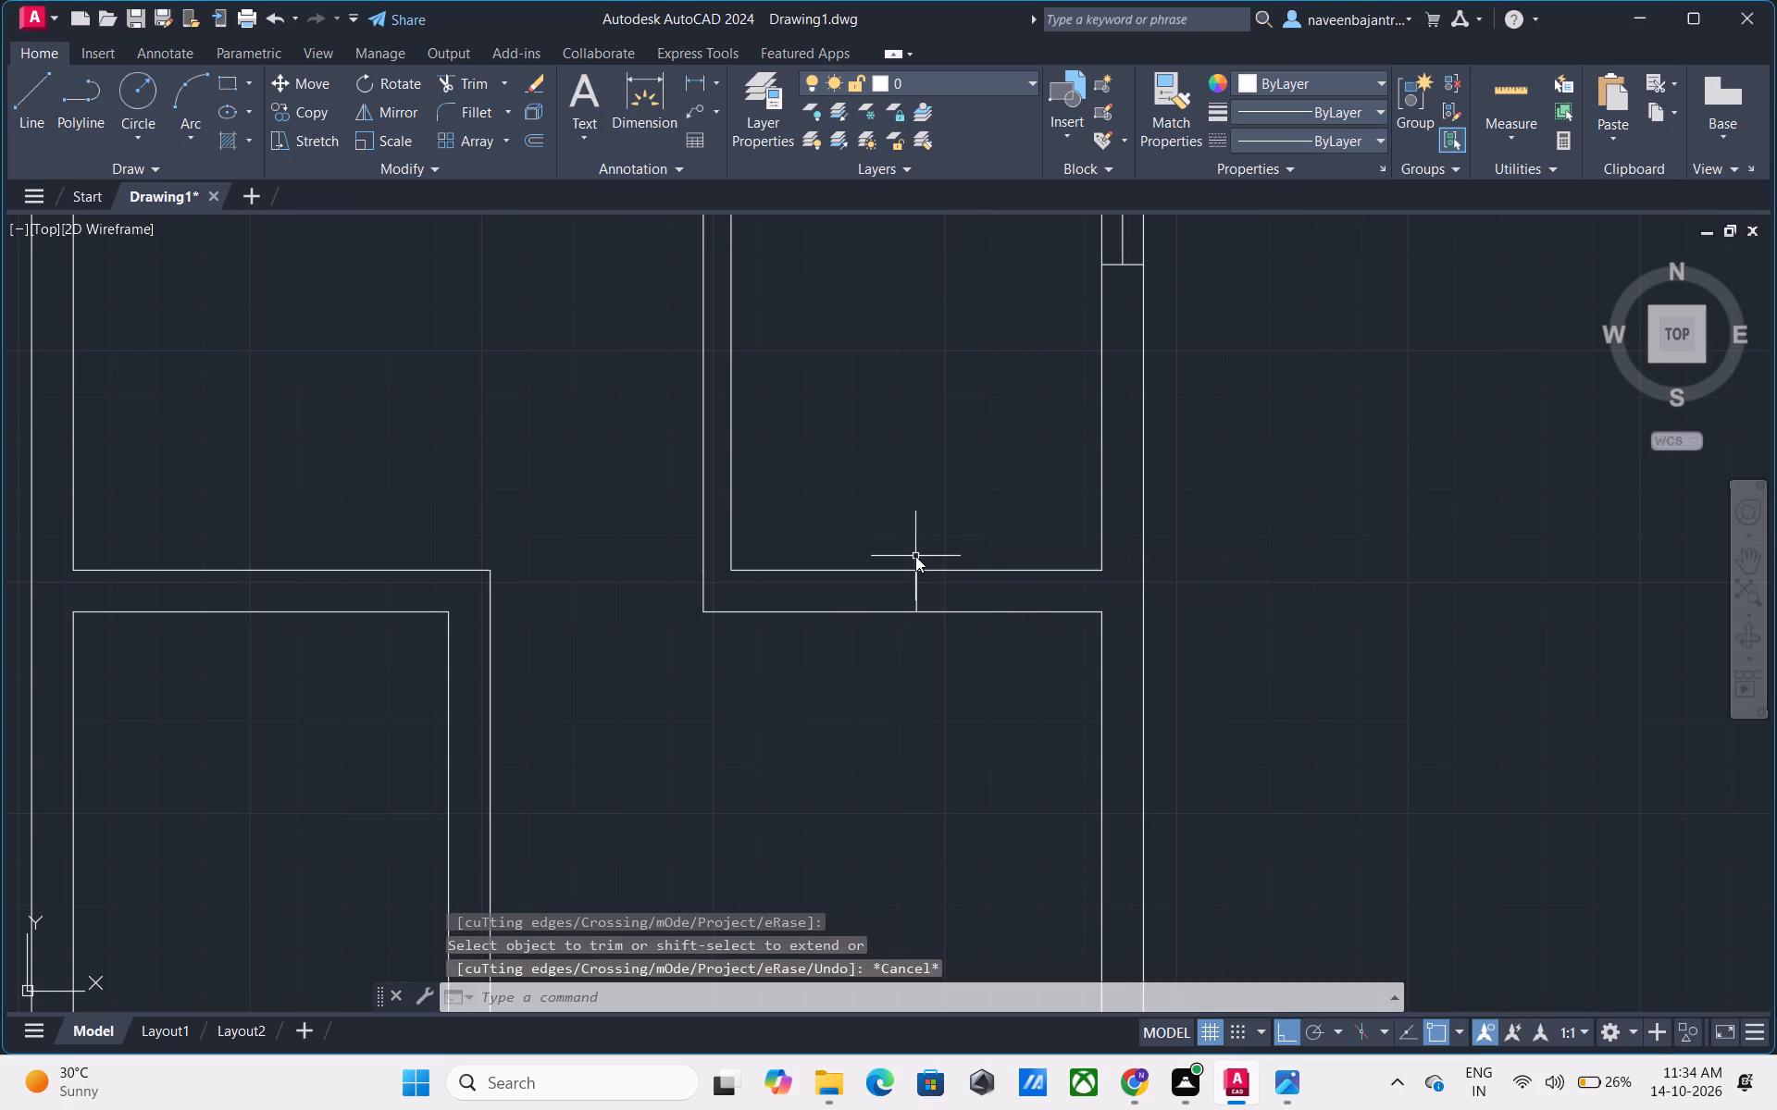
key(space)
text(2')
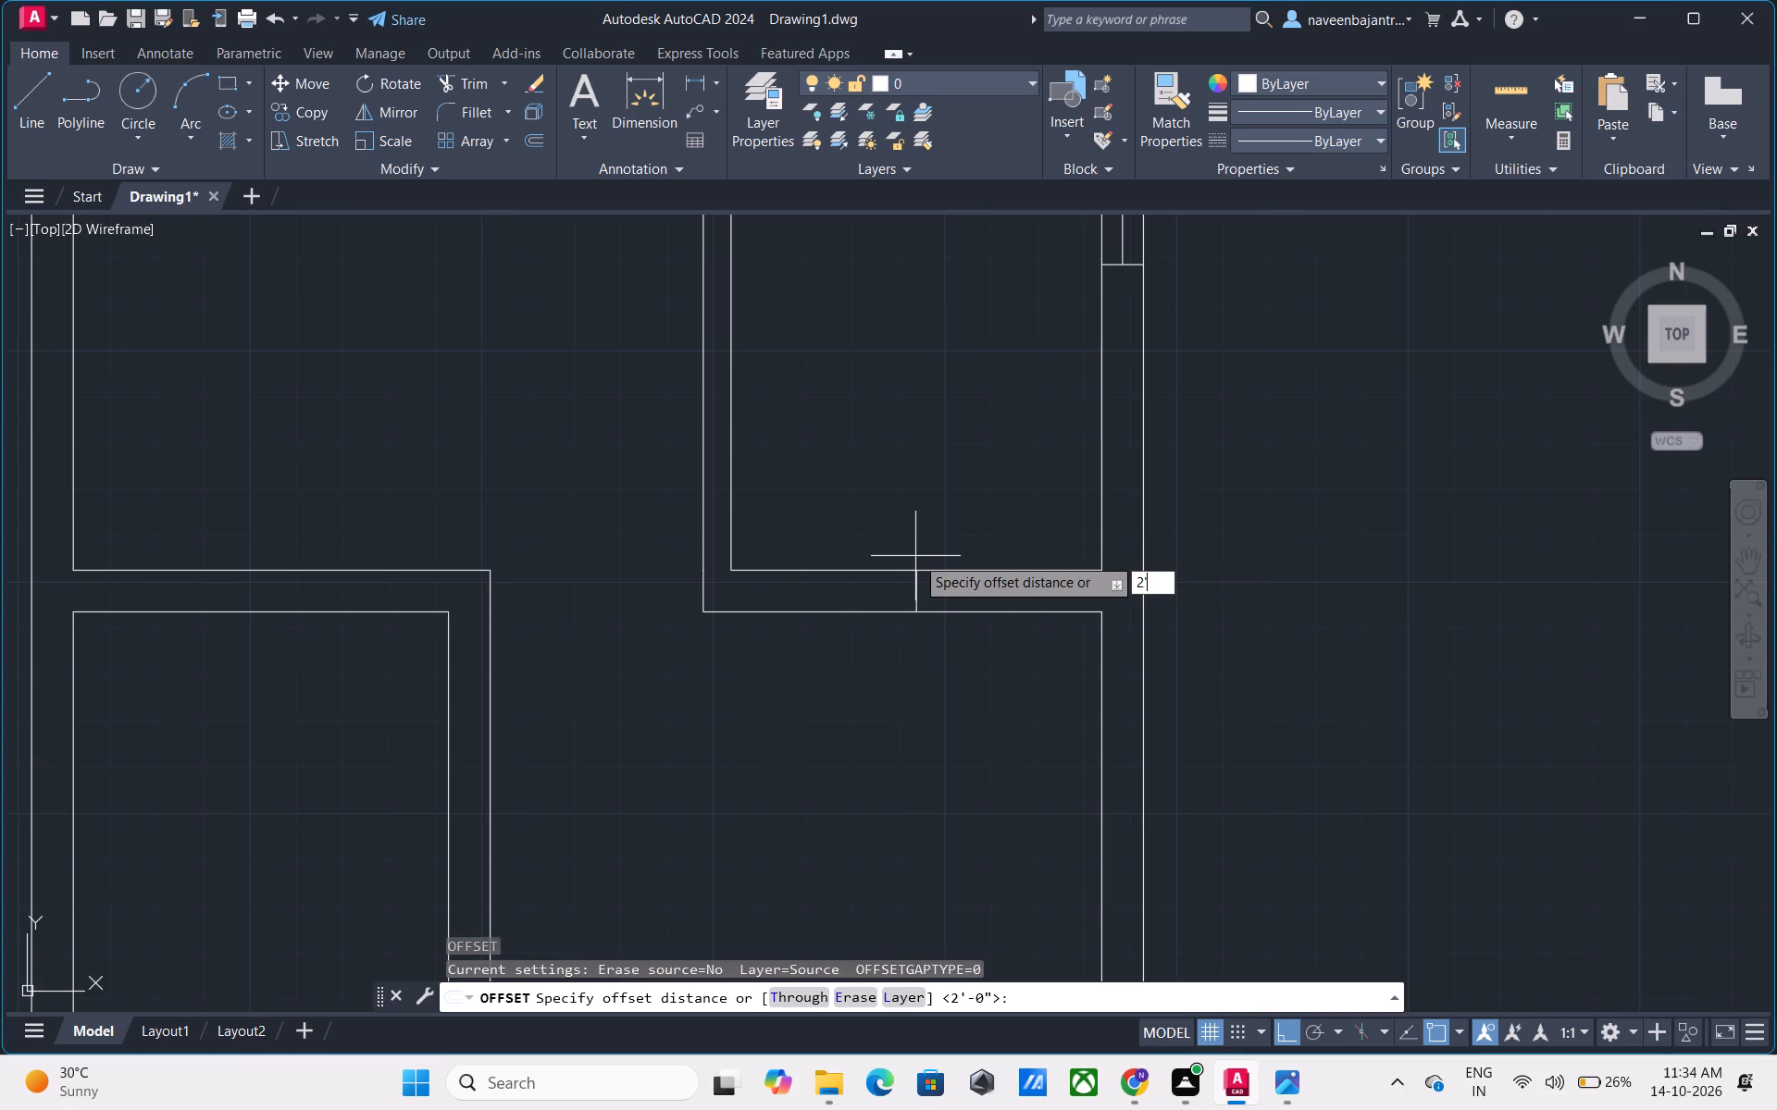
key(Return)
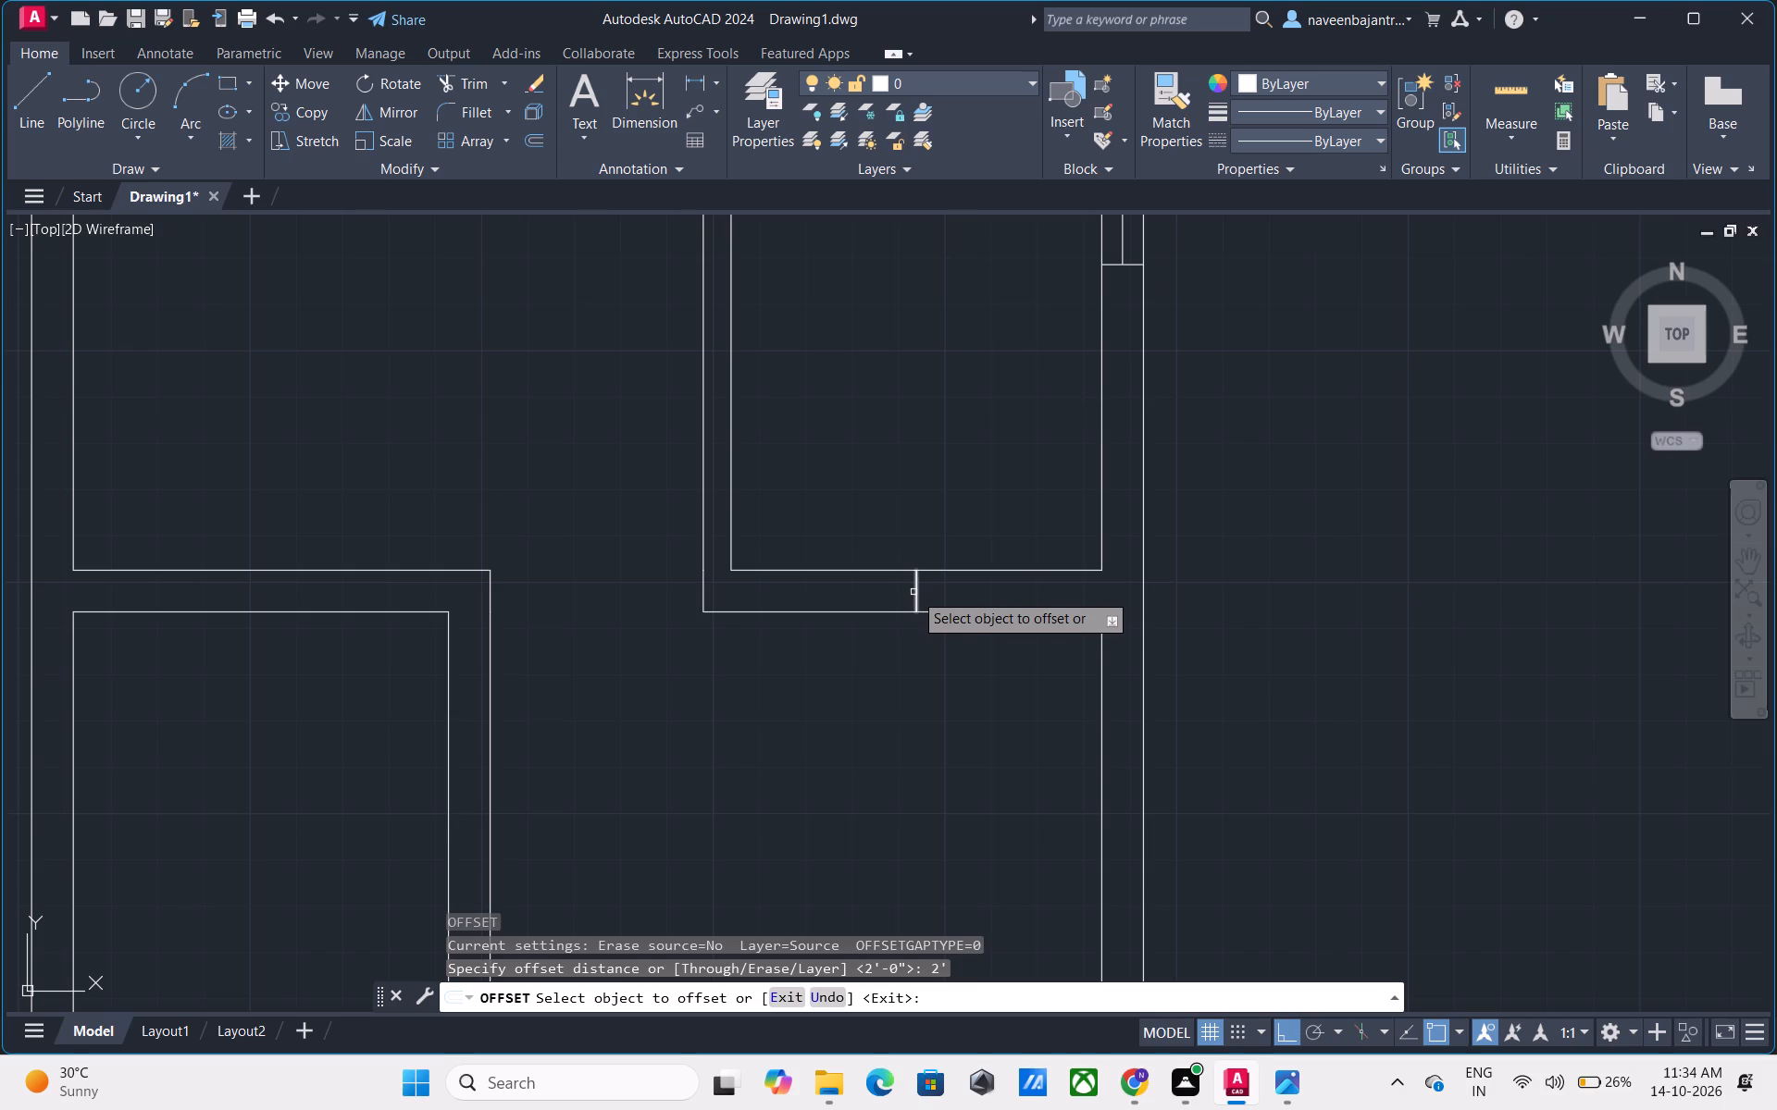
click(913, 592)
click(946, 596)
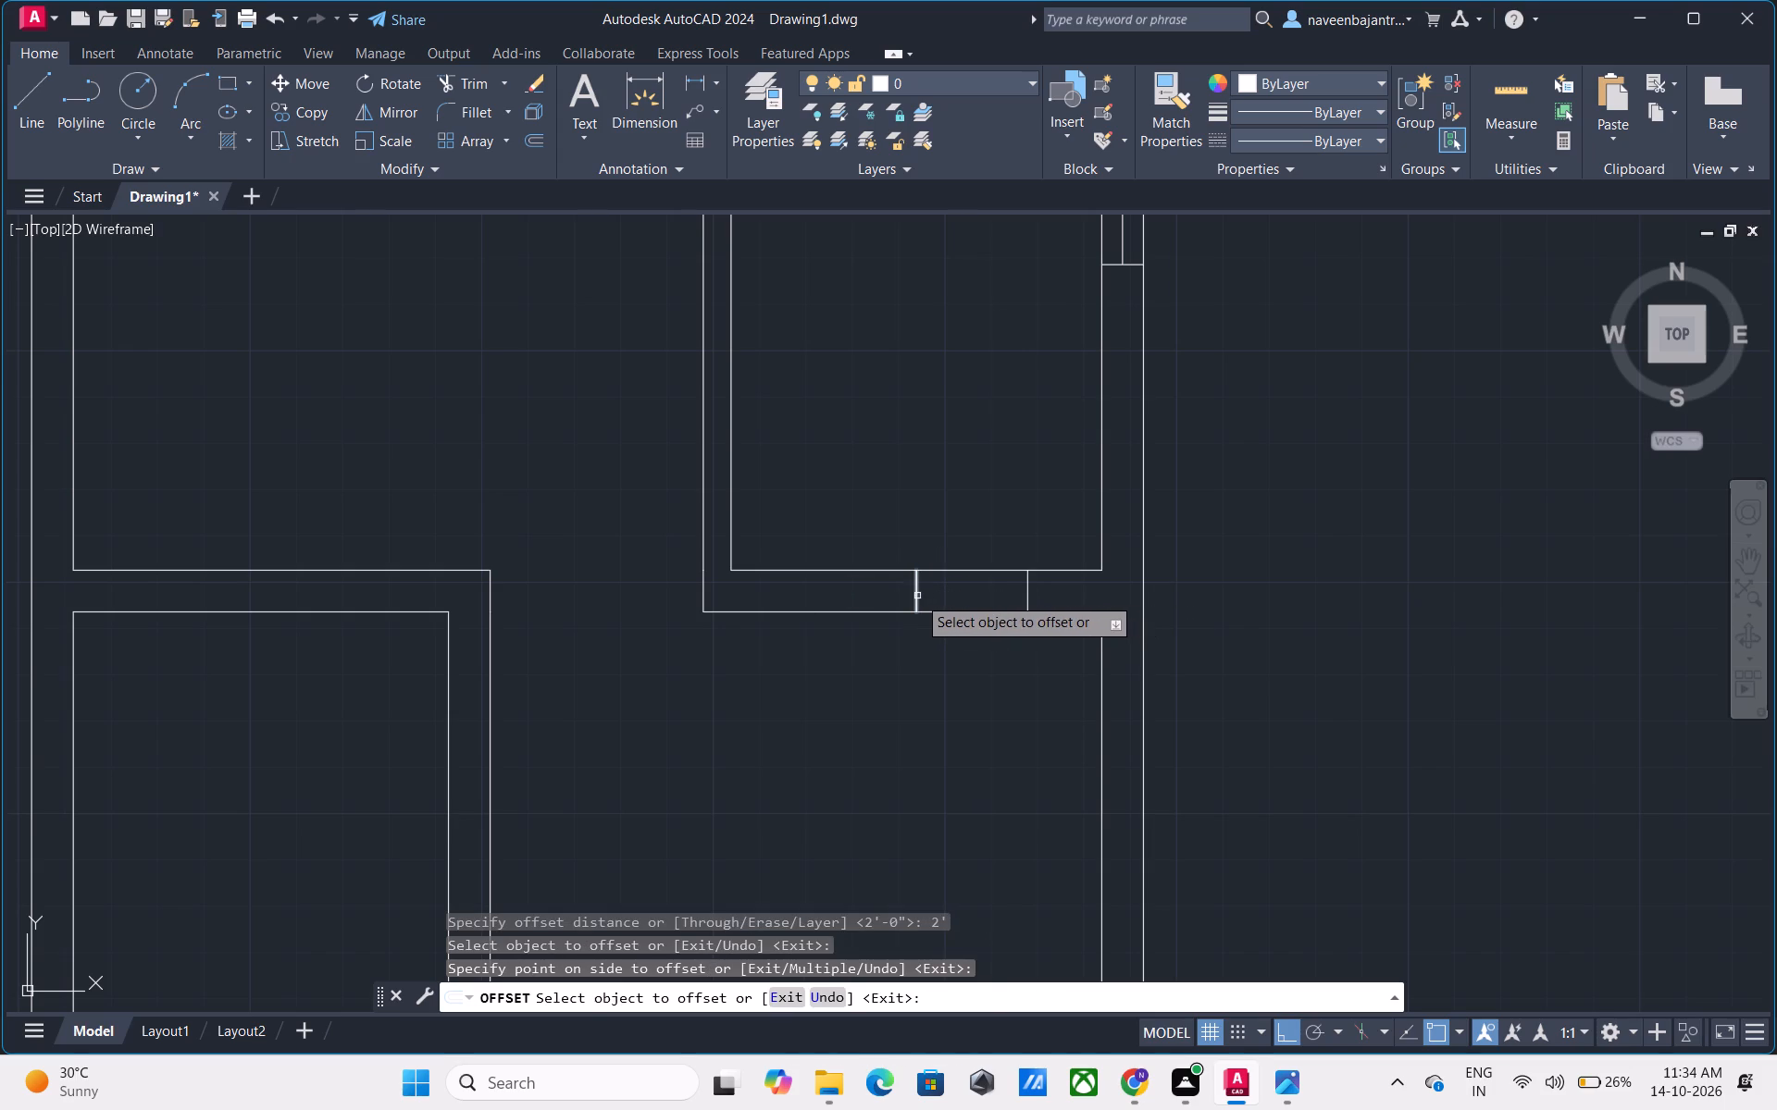
click(917, 596)
click(890, 596)
key(Escape)
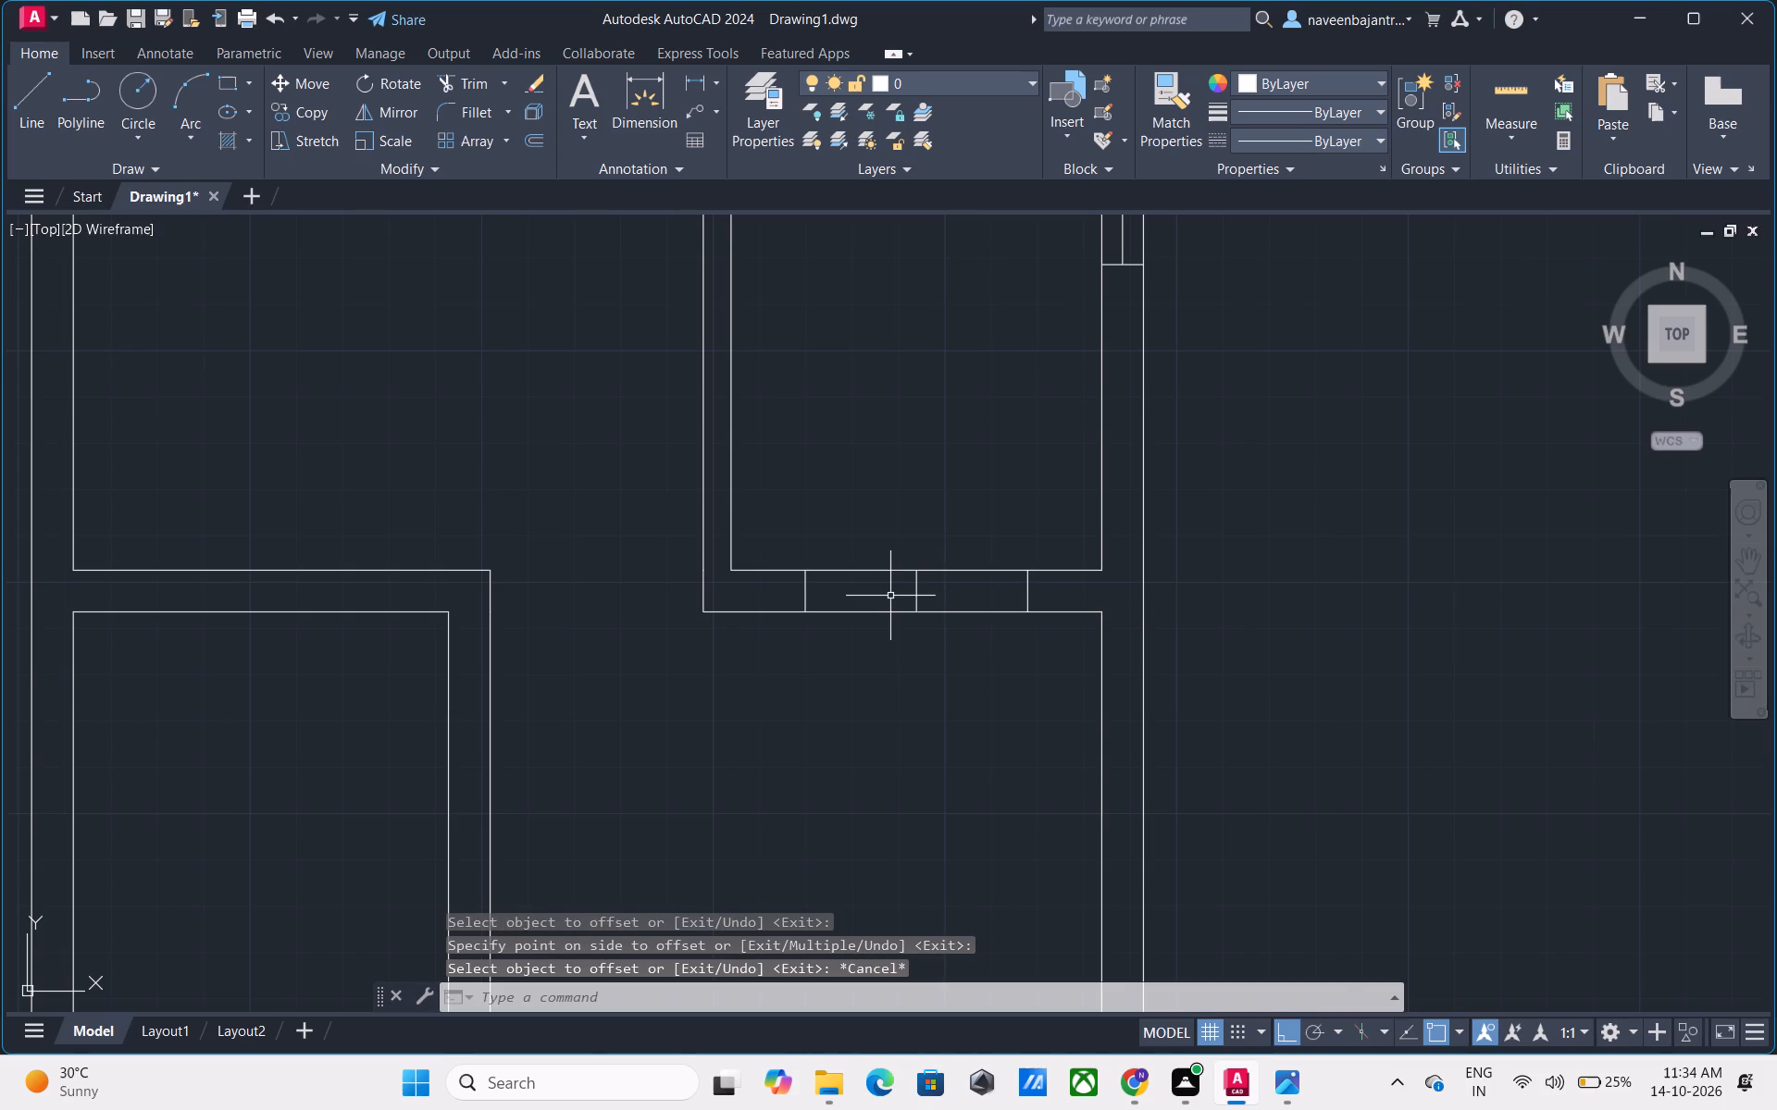
Remove the original middle line between the two offset lines in the middle east room's south wall with Trim.
text(TR)
key(space)
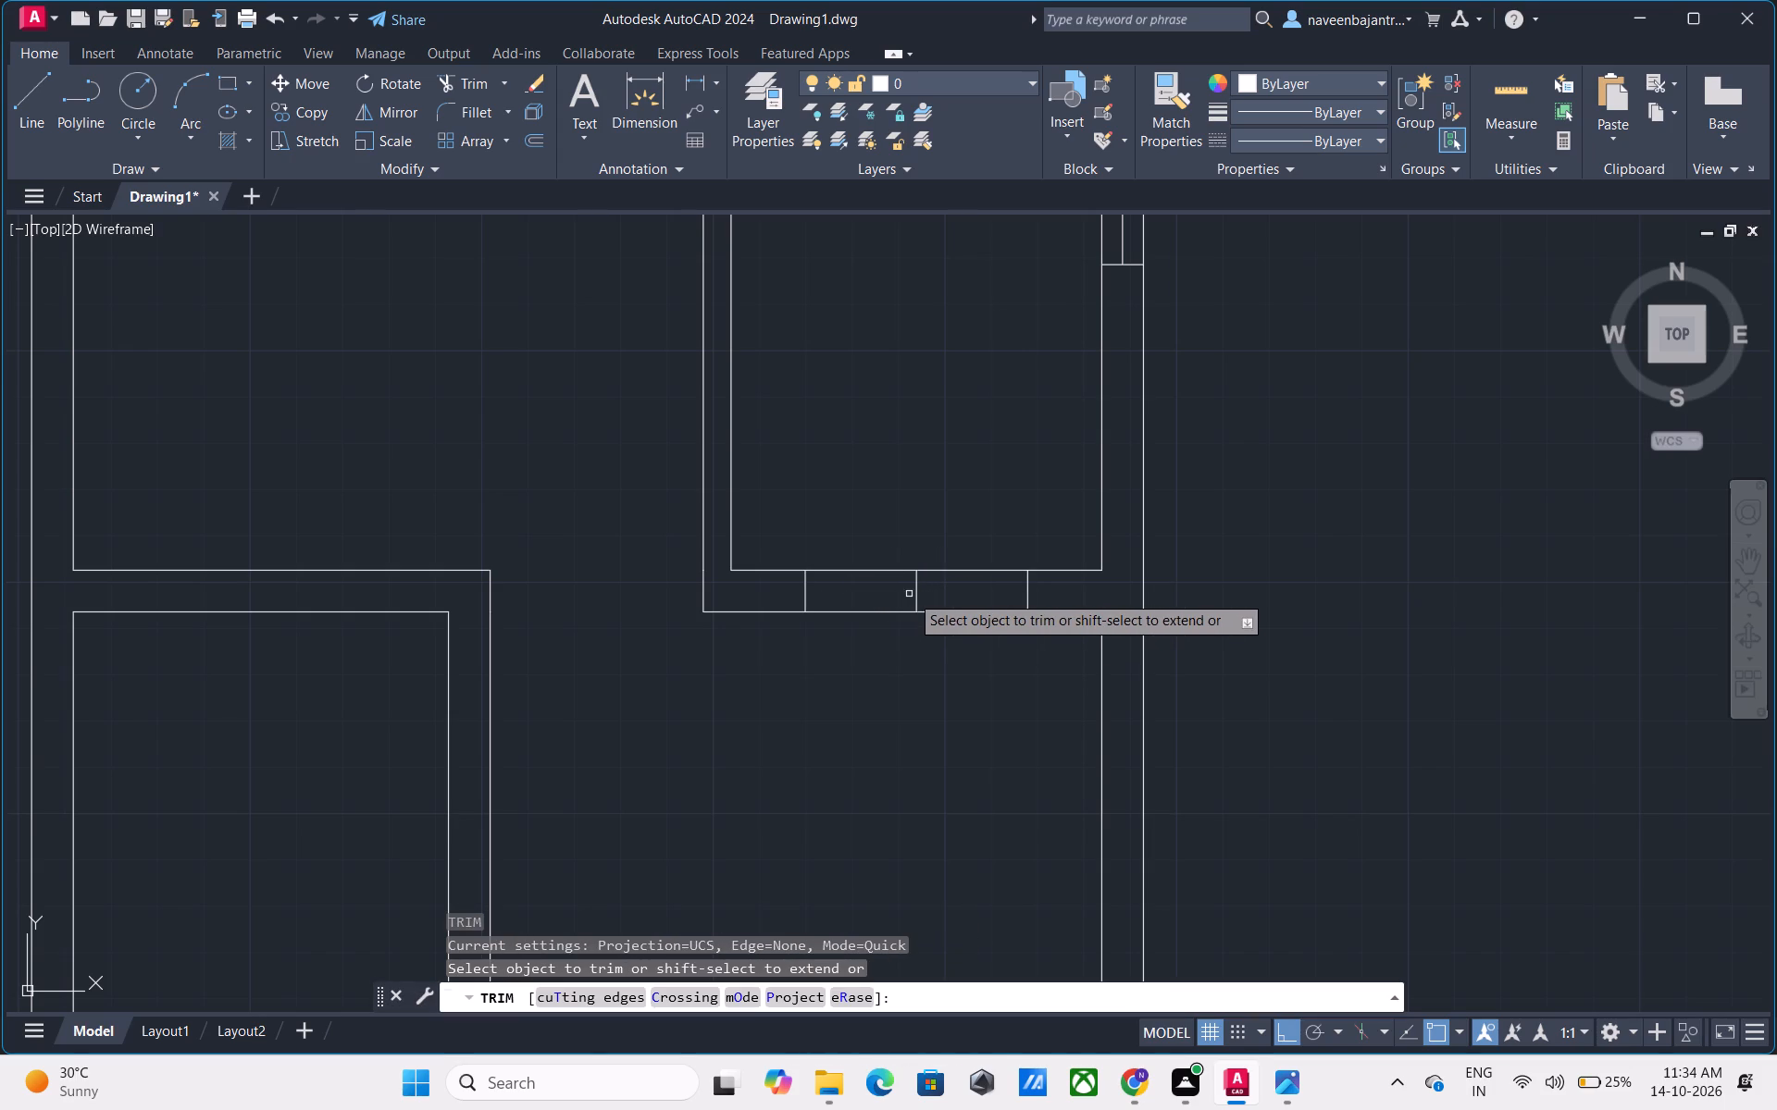
click(915, 595)
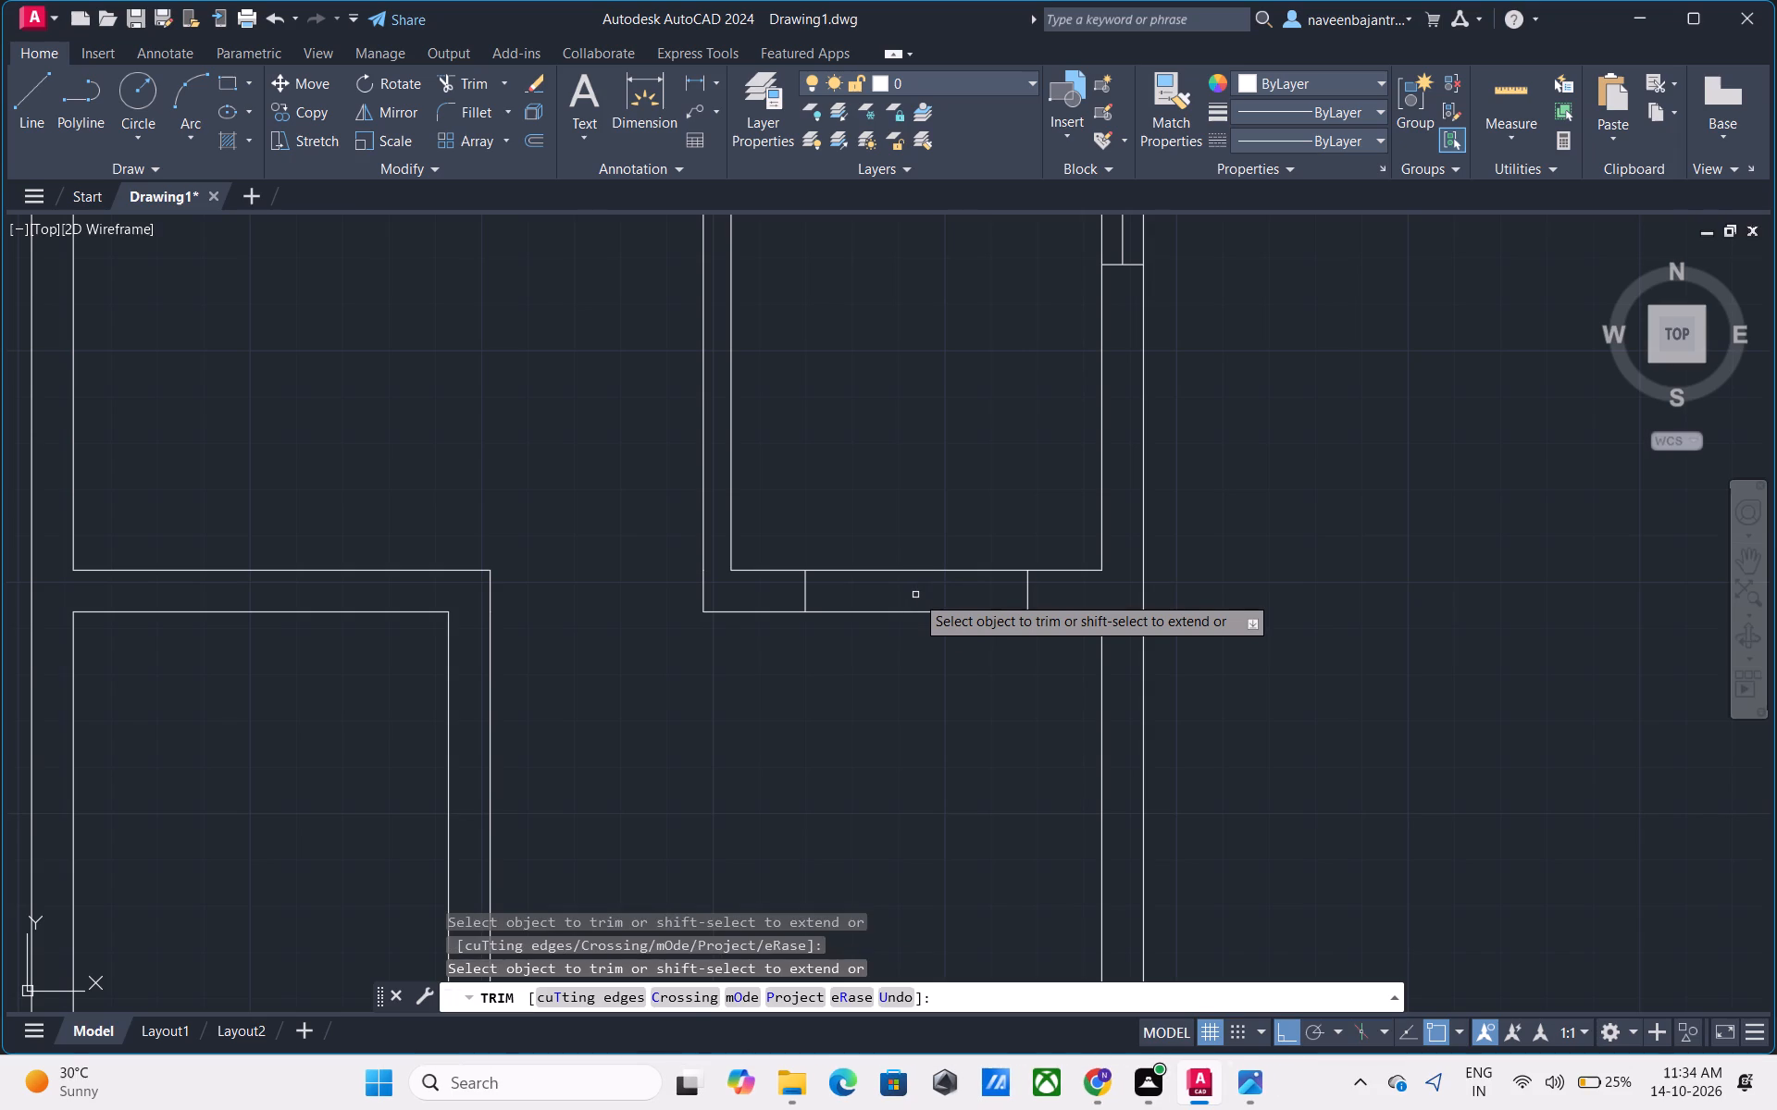
key(Escape)
Draw a horizontal window line joining the midpoints of the two short lines in the middle east room's south wall.
text(L)
key(space)
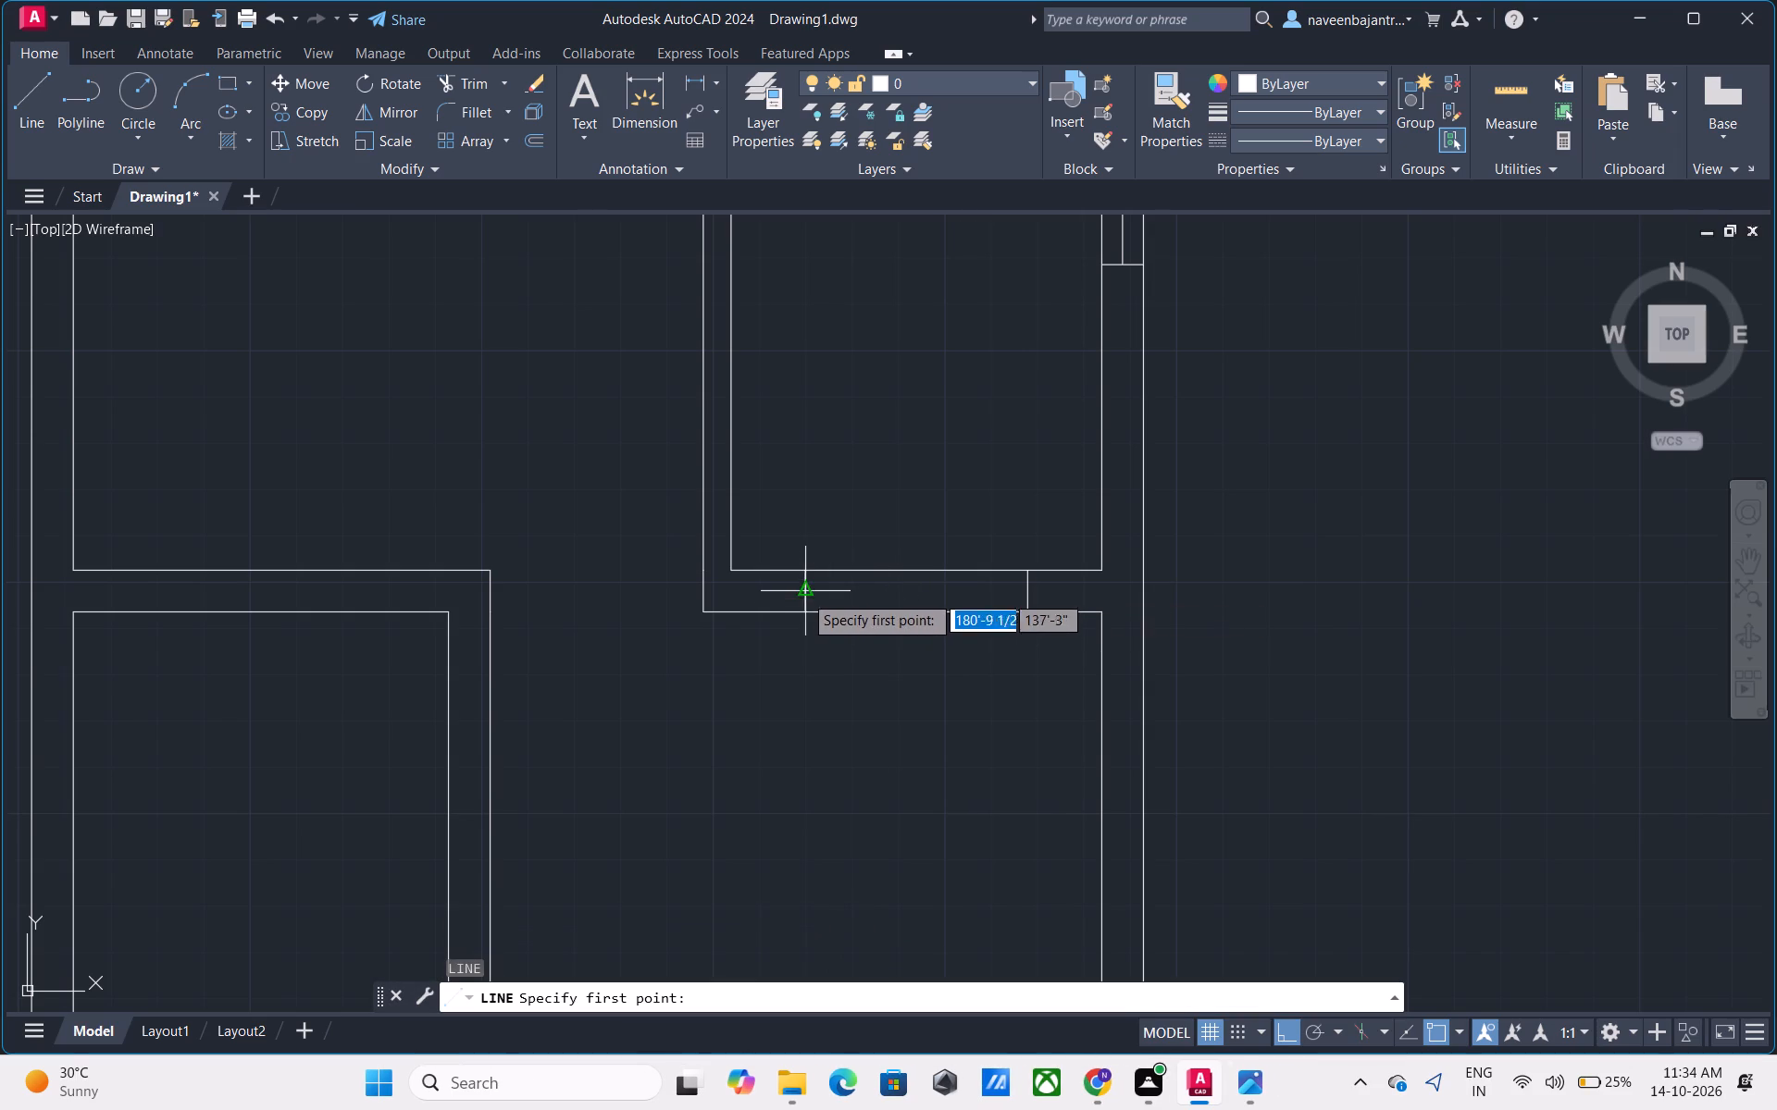
click(803, 592)
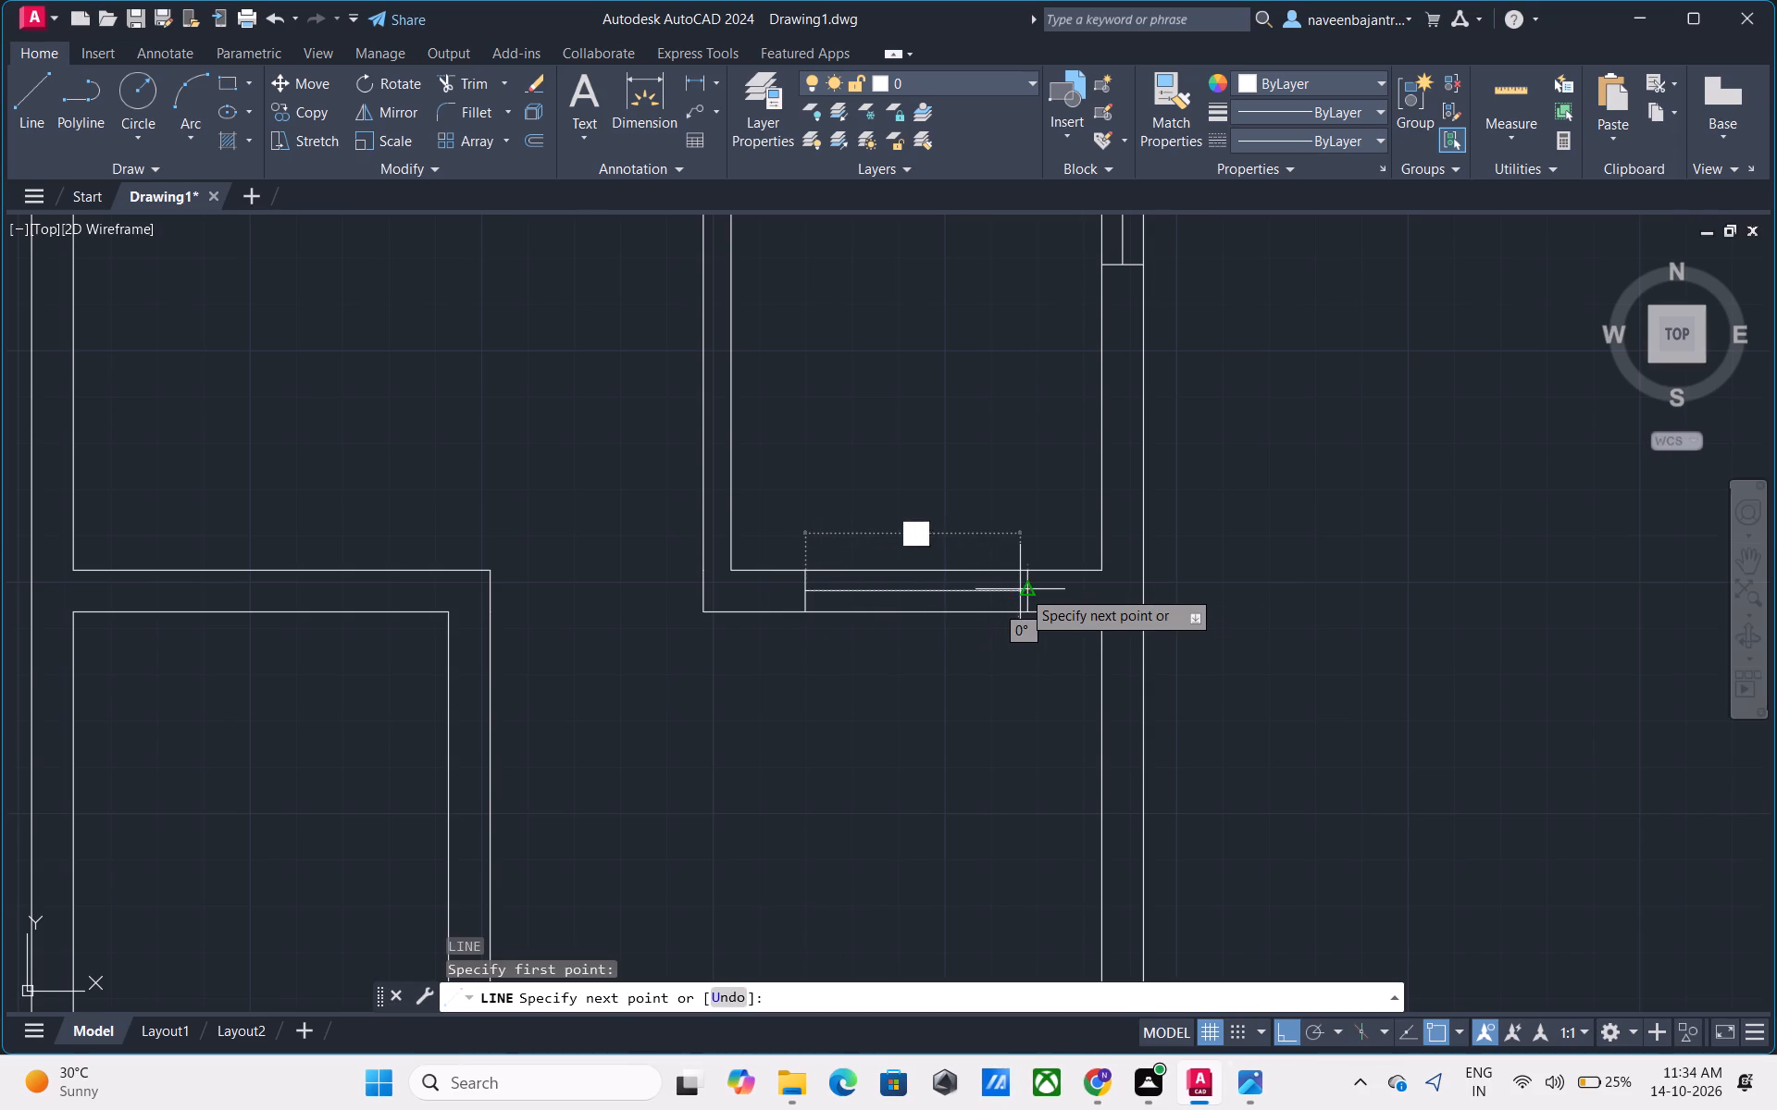
click(1022, 589)
key(Escape)
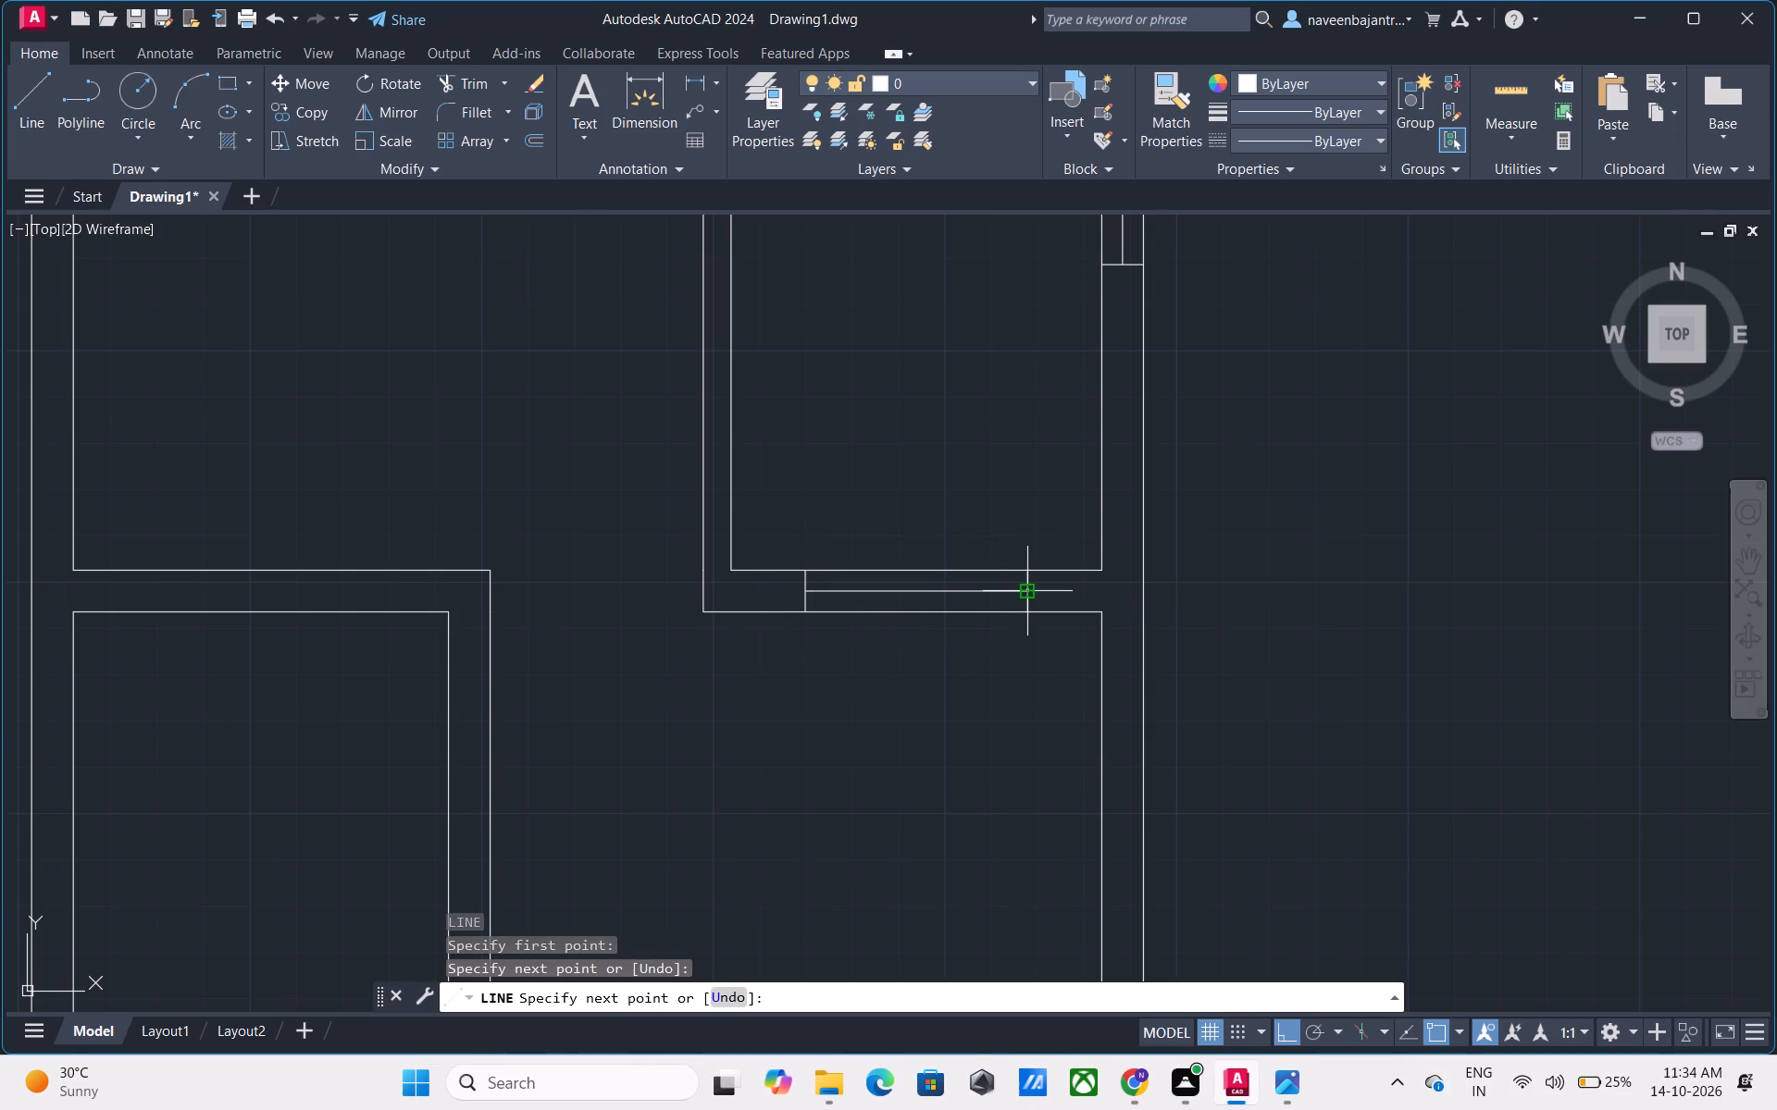
Draw a horizontal line from the midpoint of the southeast room's east inner wall face outward past the outer face.
scroll(1022, 589, down, 2)
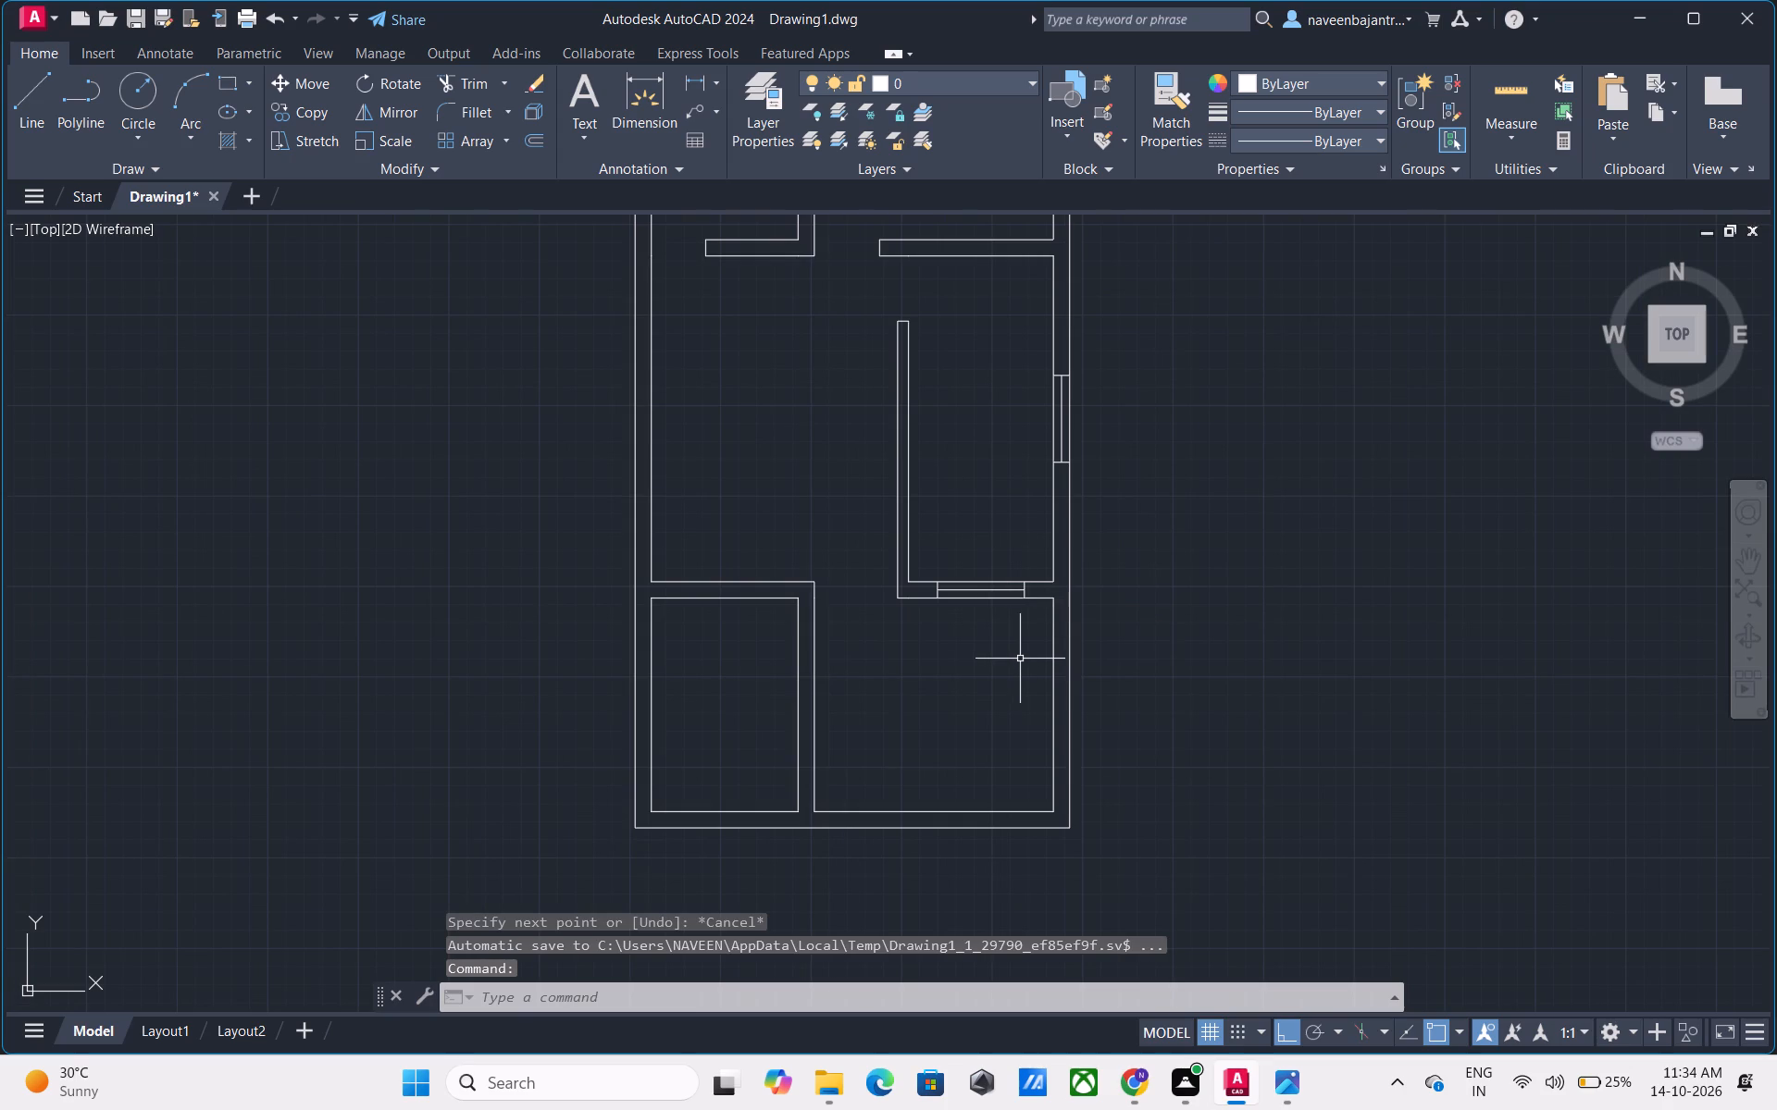
middle_drag(1017, 662, 946, 558)
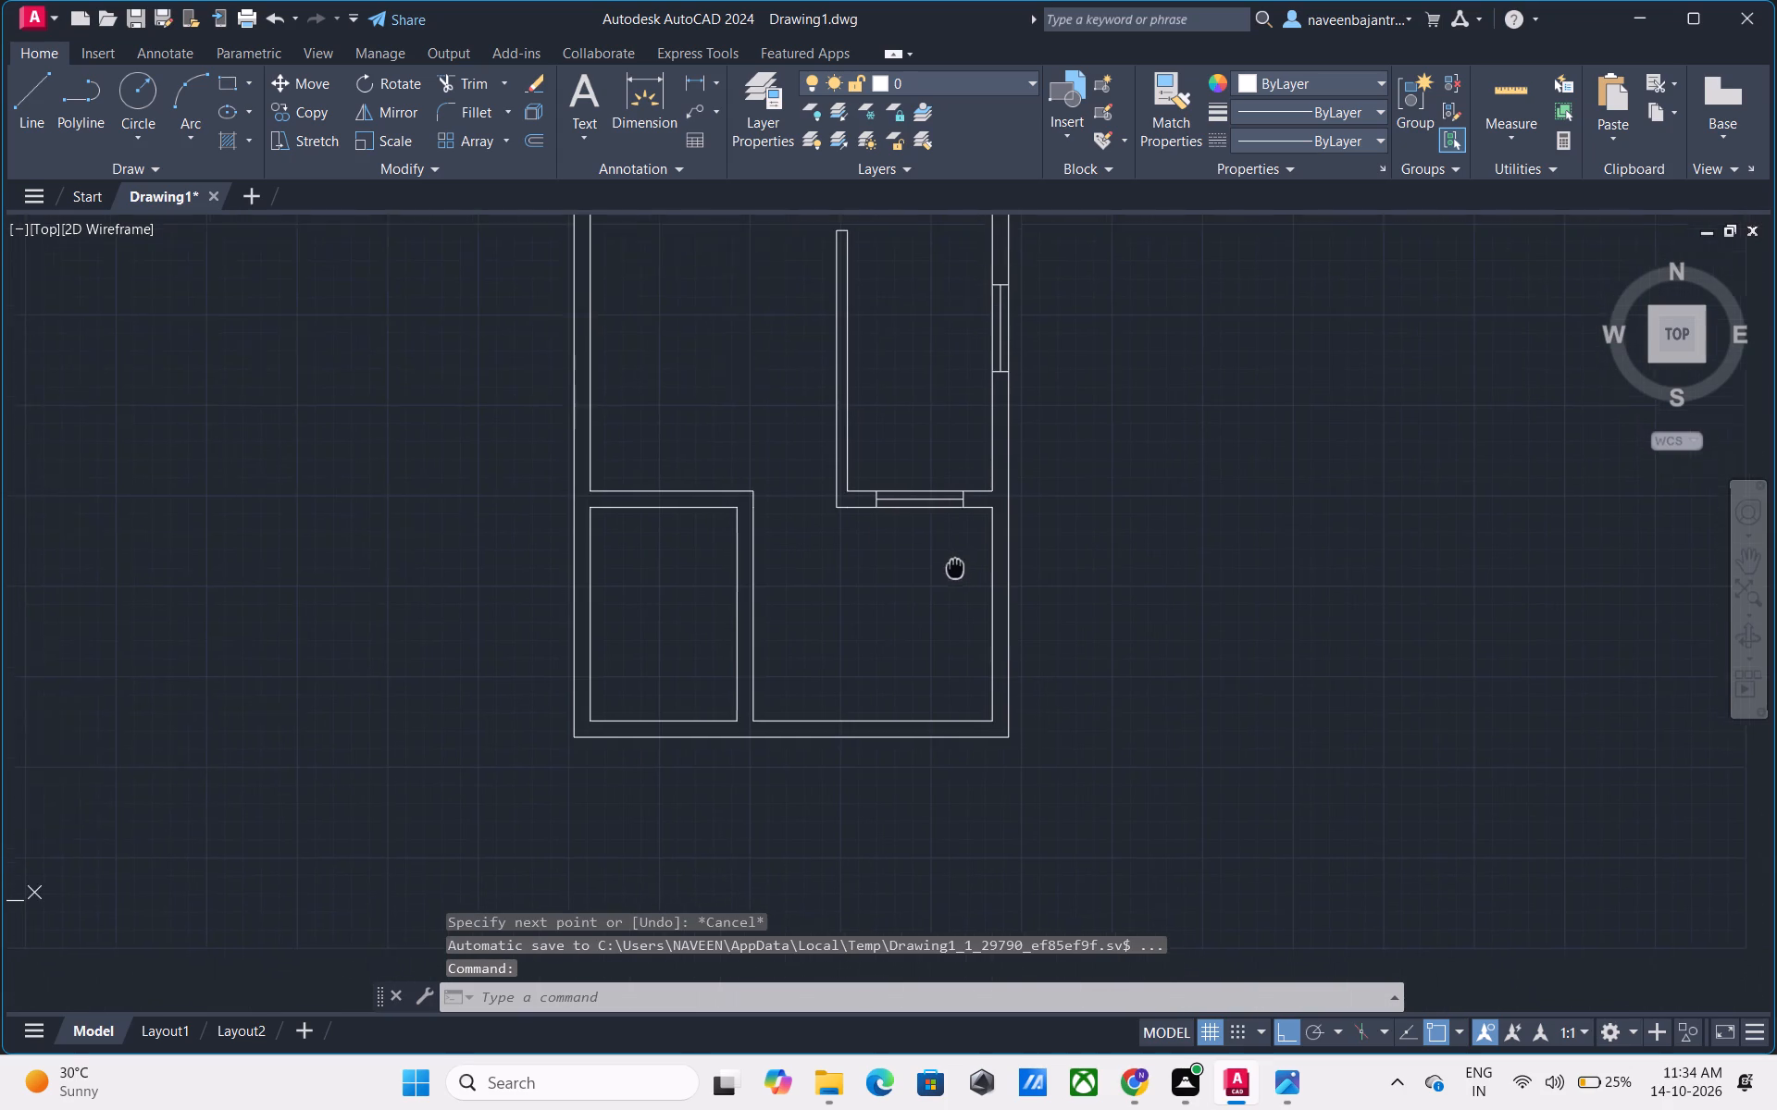
middle_drag(946, 558, 925, 530)
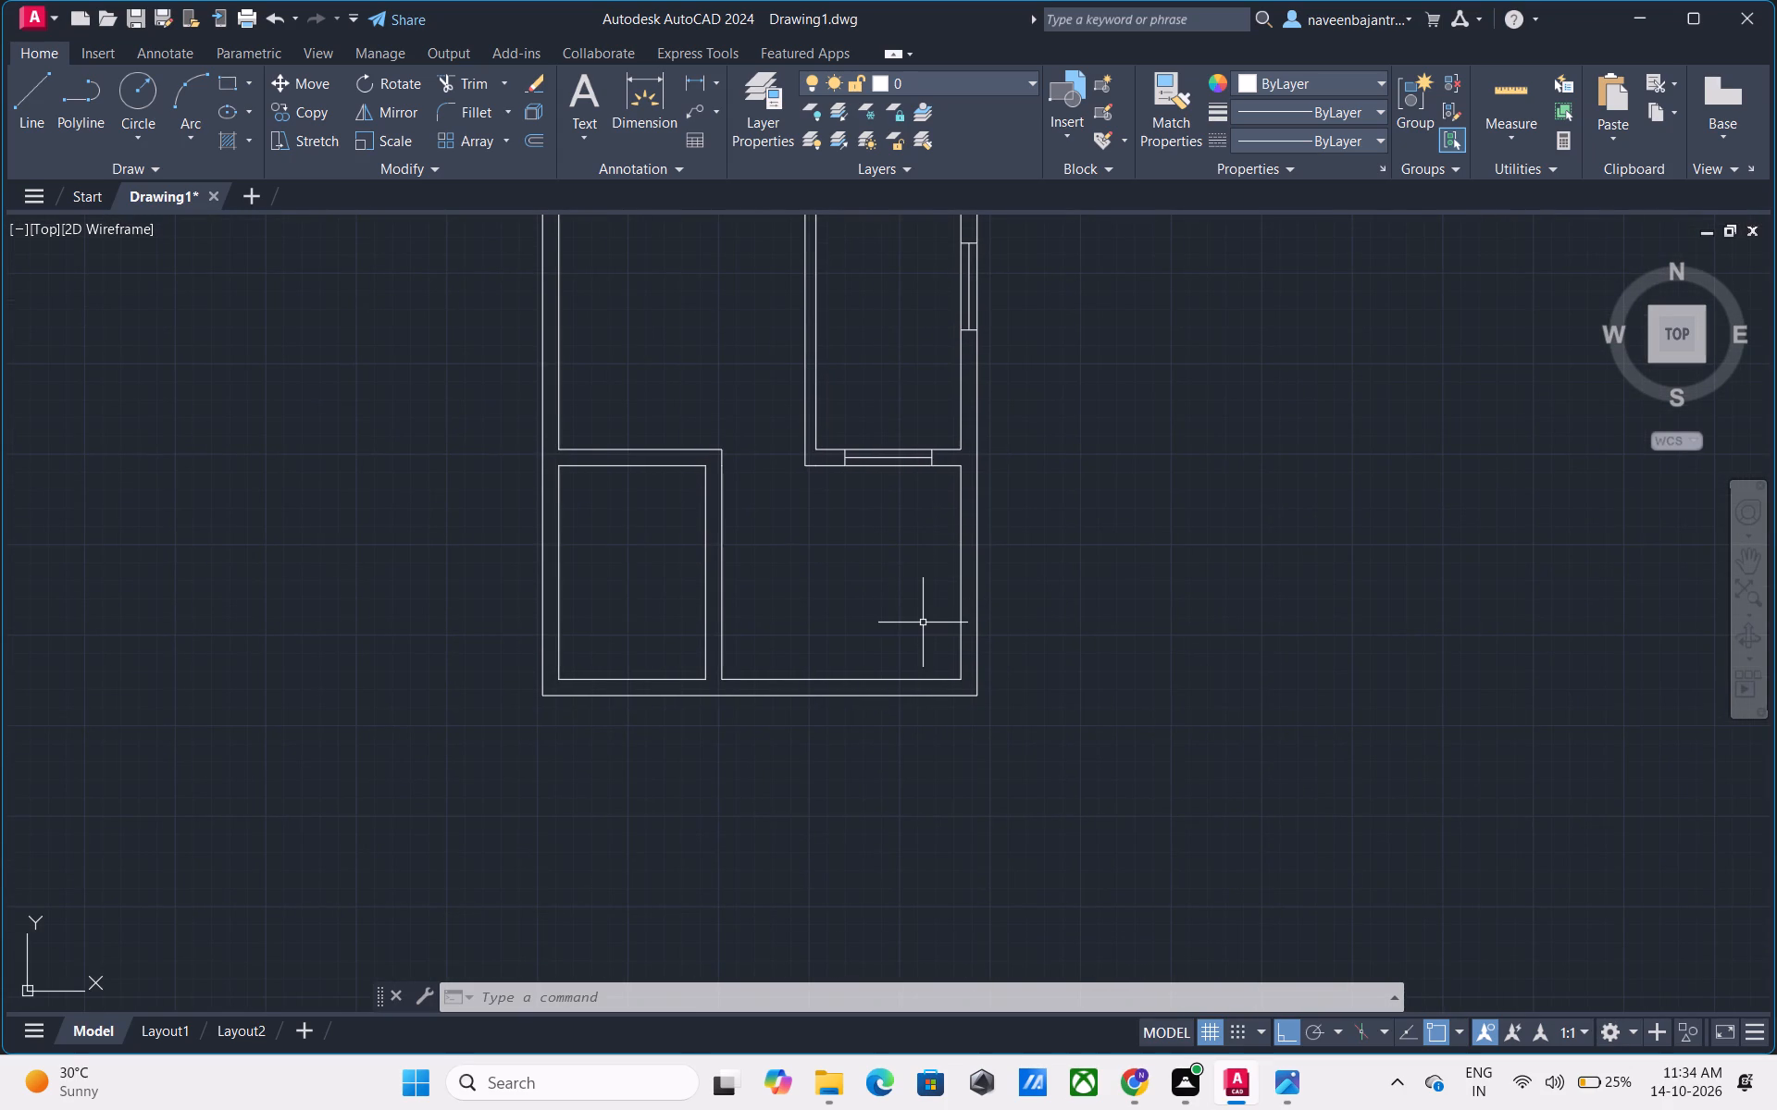
middle_drag(923, 623, 816, 612)
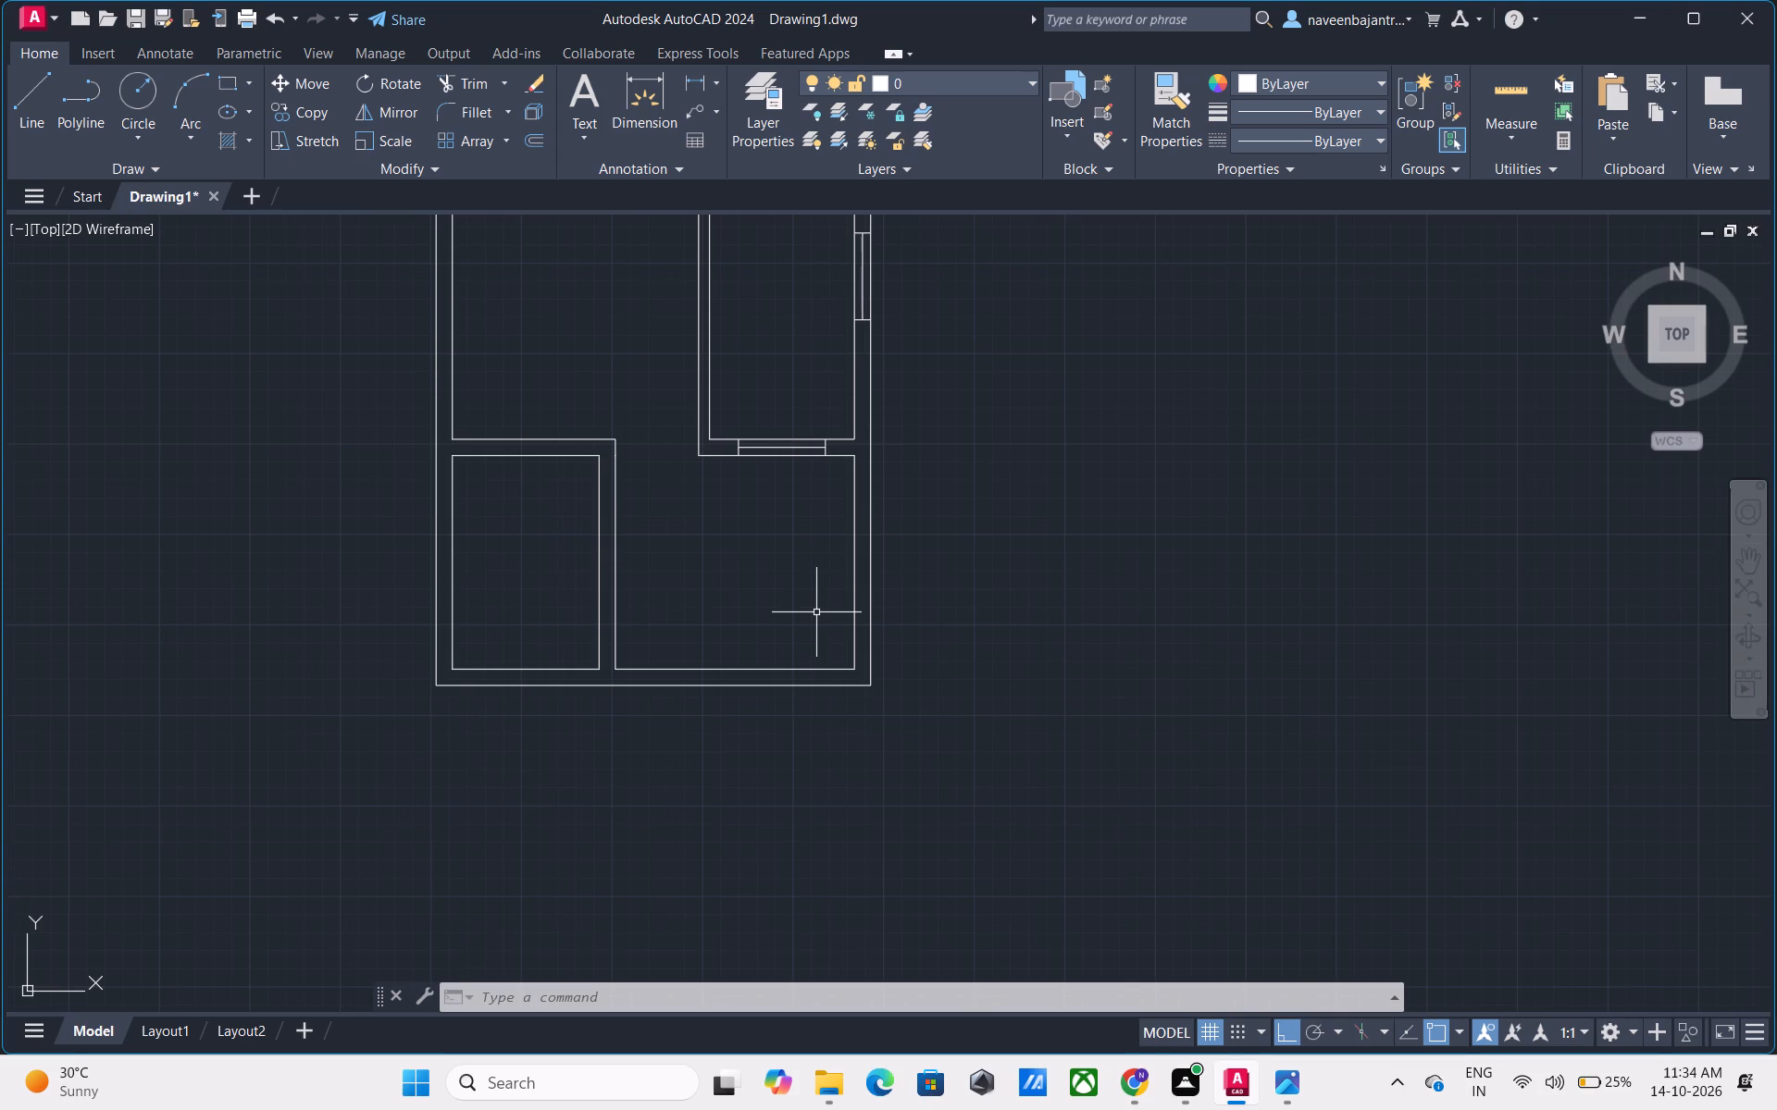
key(Escape)
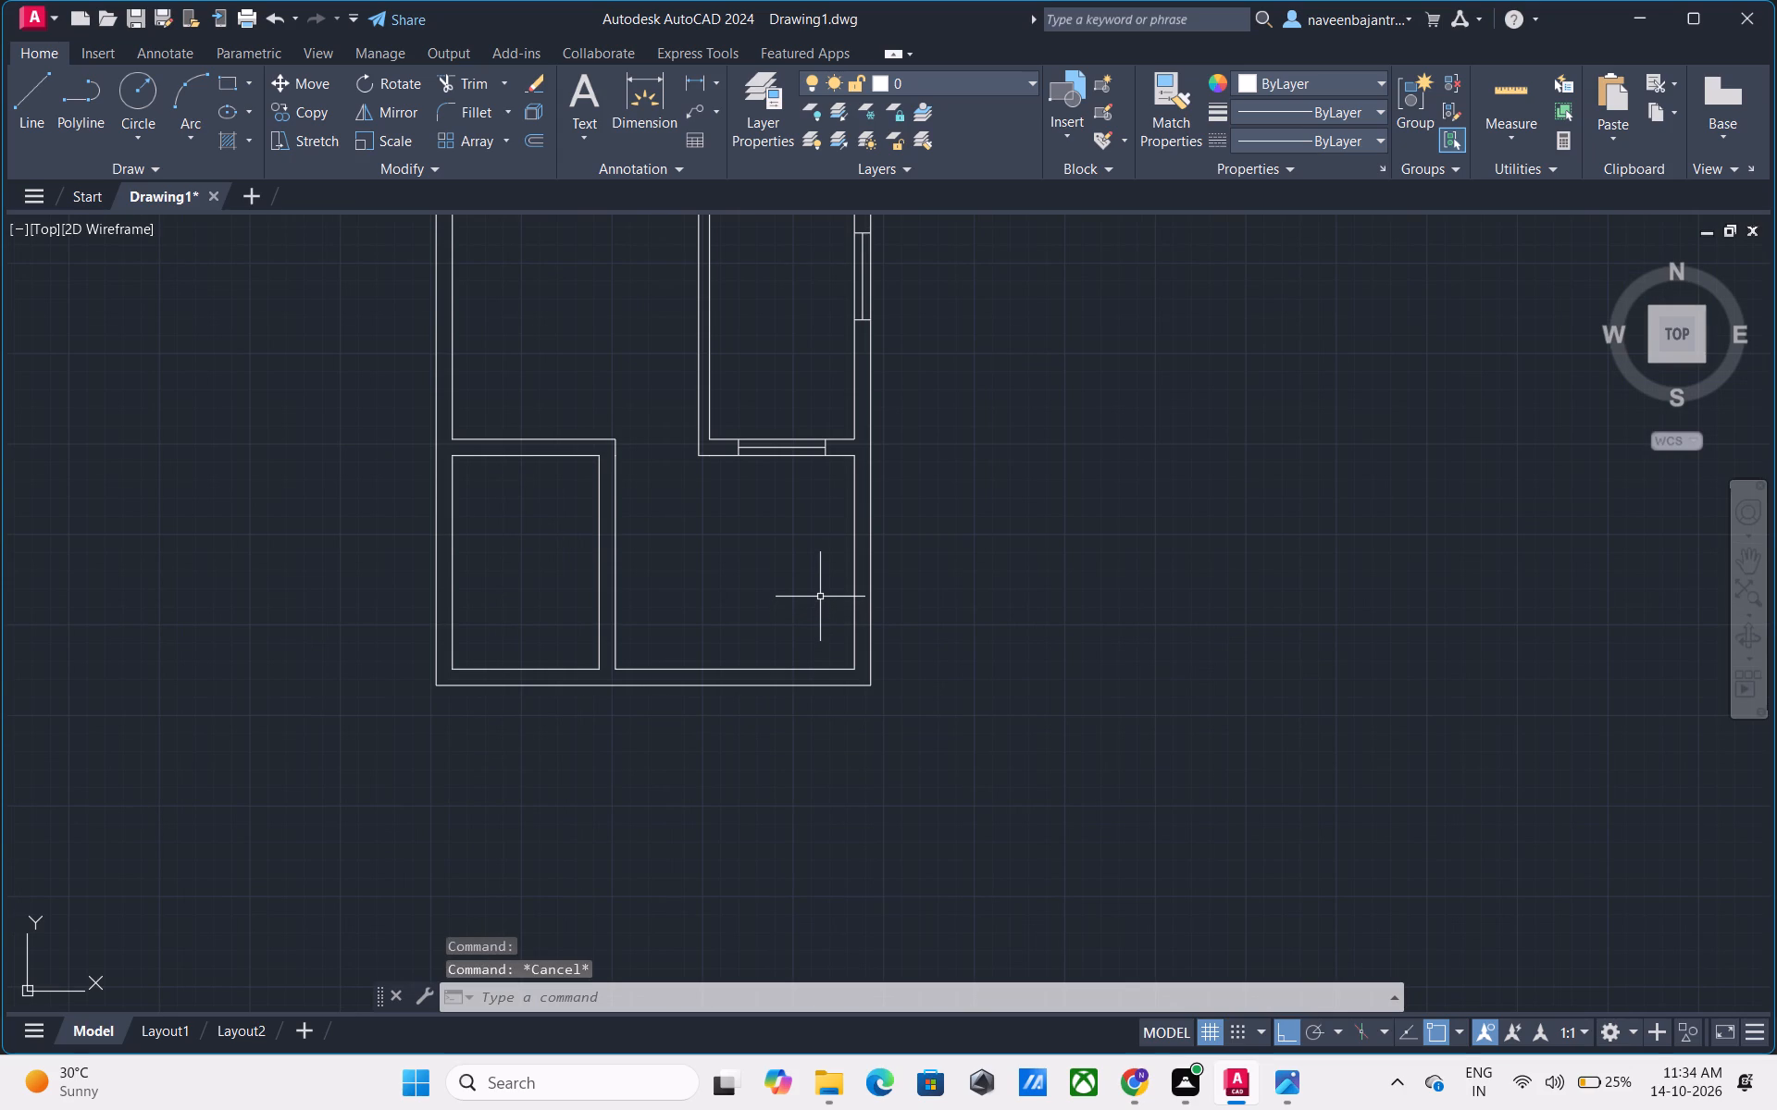
key(l)
key(space)
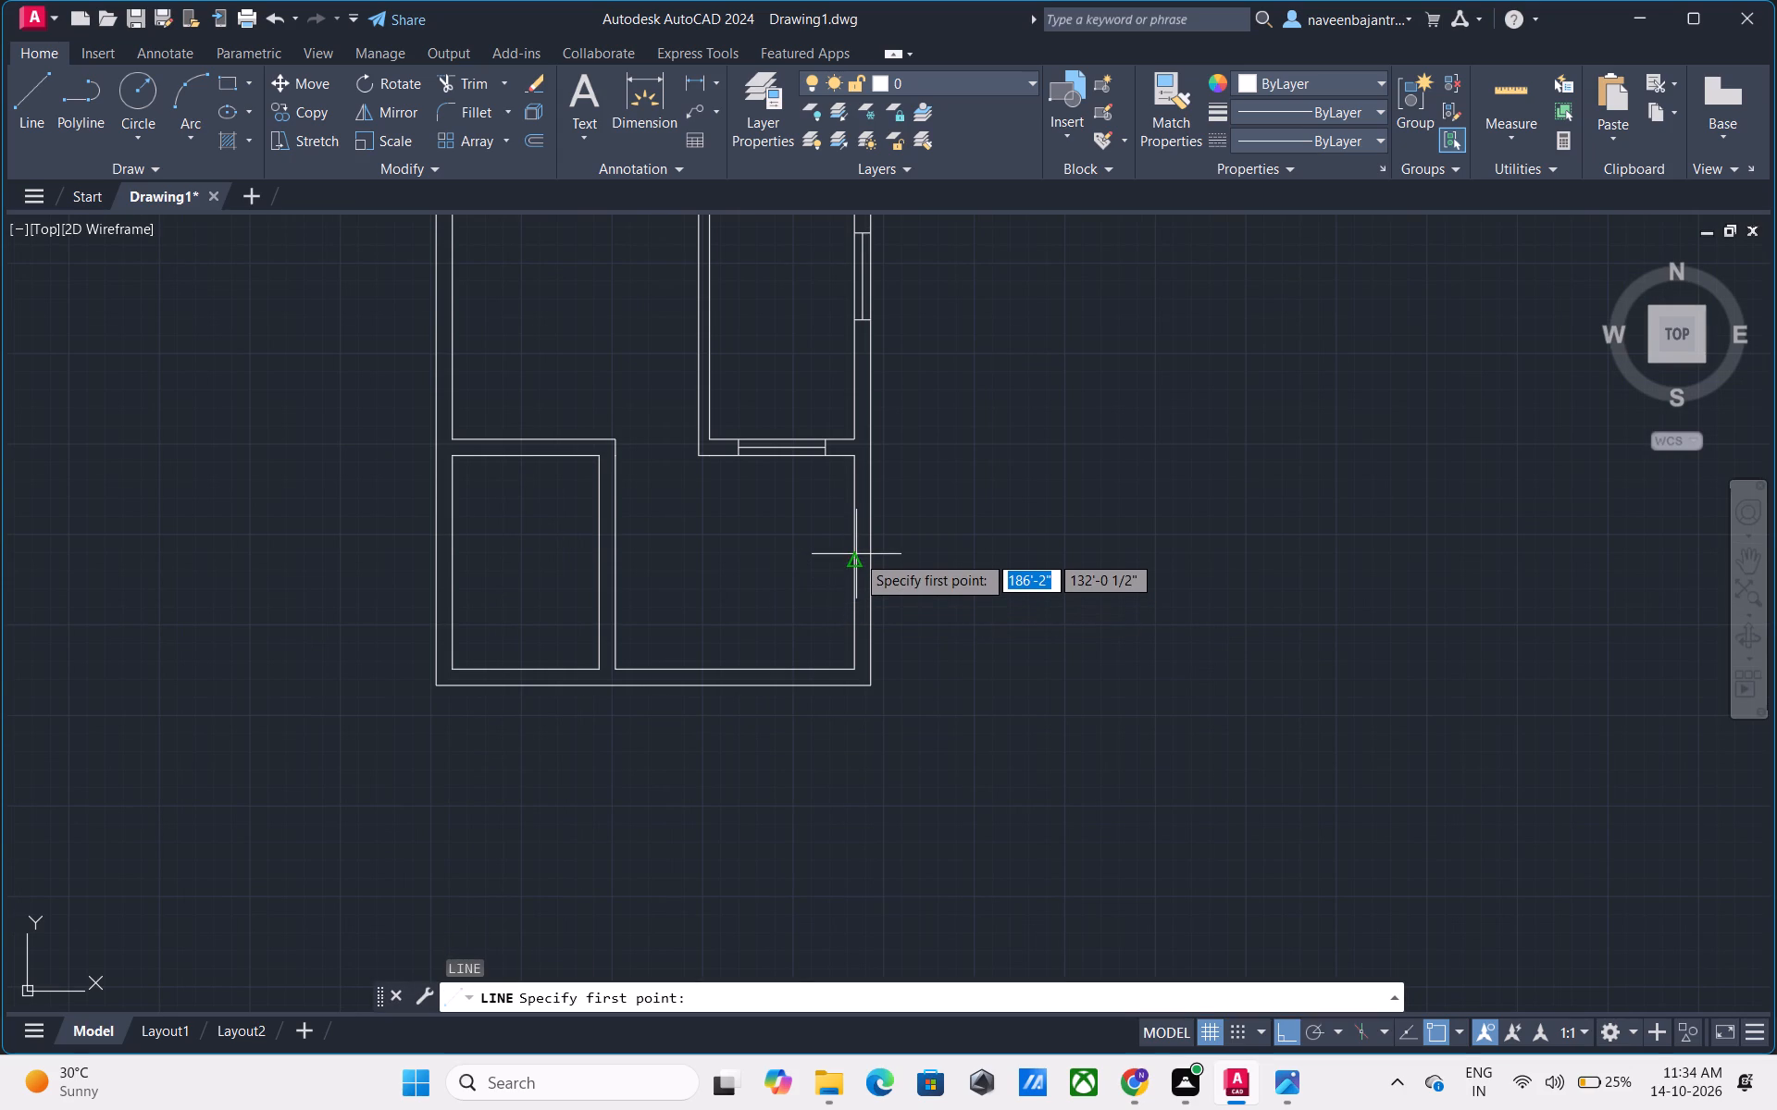
click(856, 563)
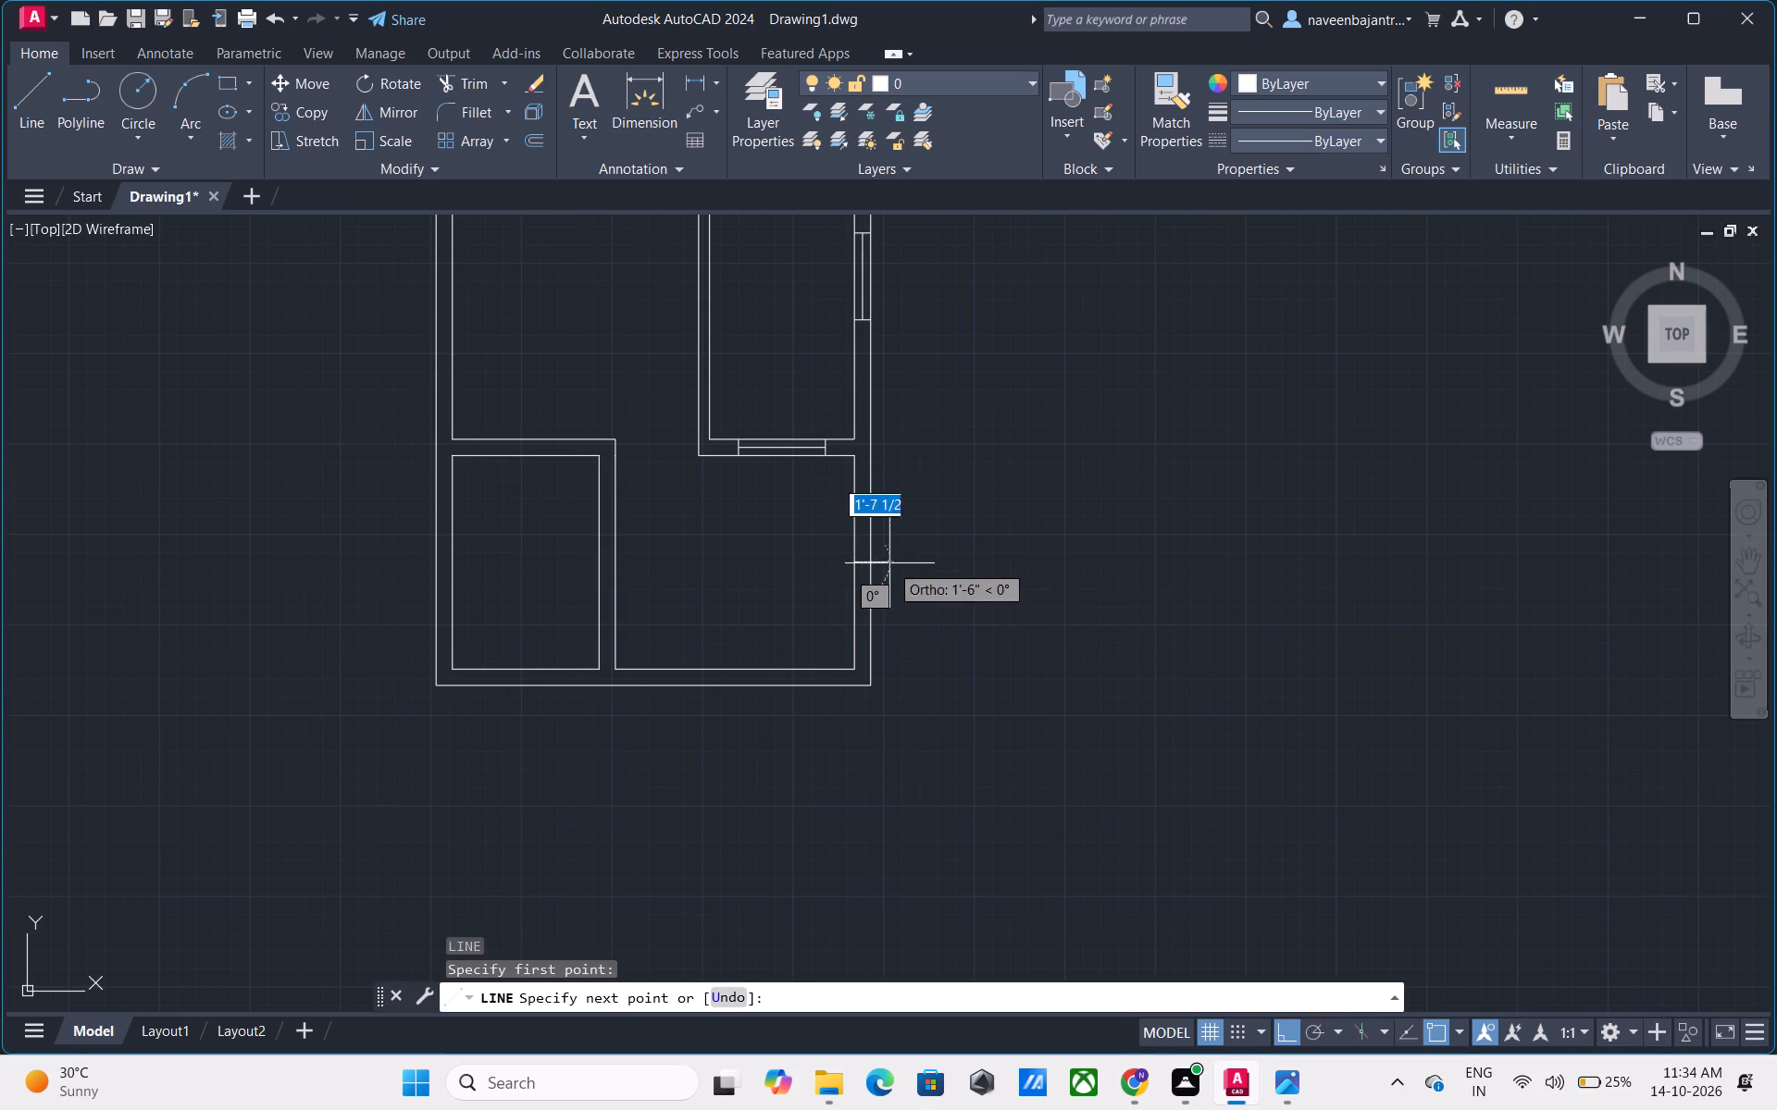
click(909, 563)
key(Escape)
Trim the part of the short horizontal line that extends past the outer face of the southeast room's east wall.
key(t)
key(r)
key(space)
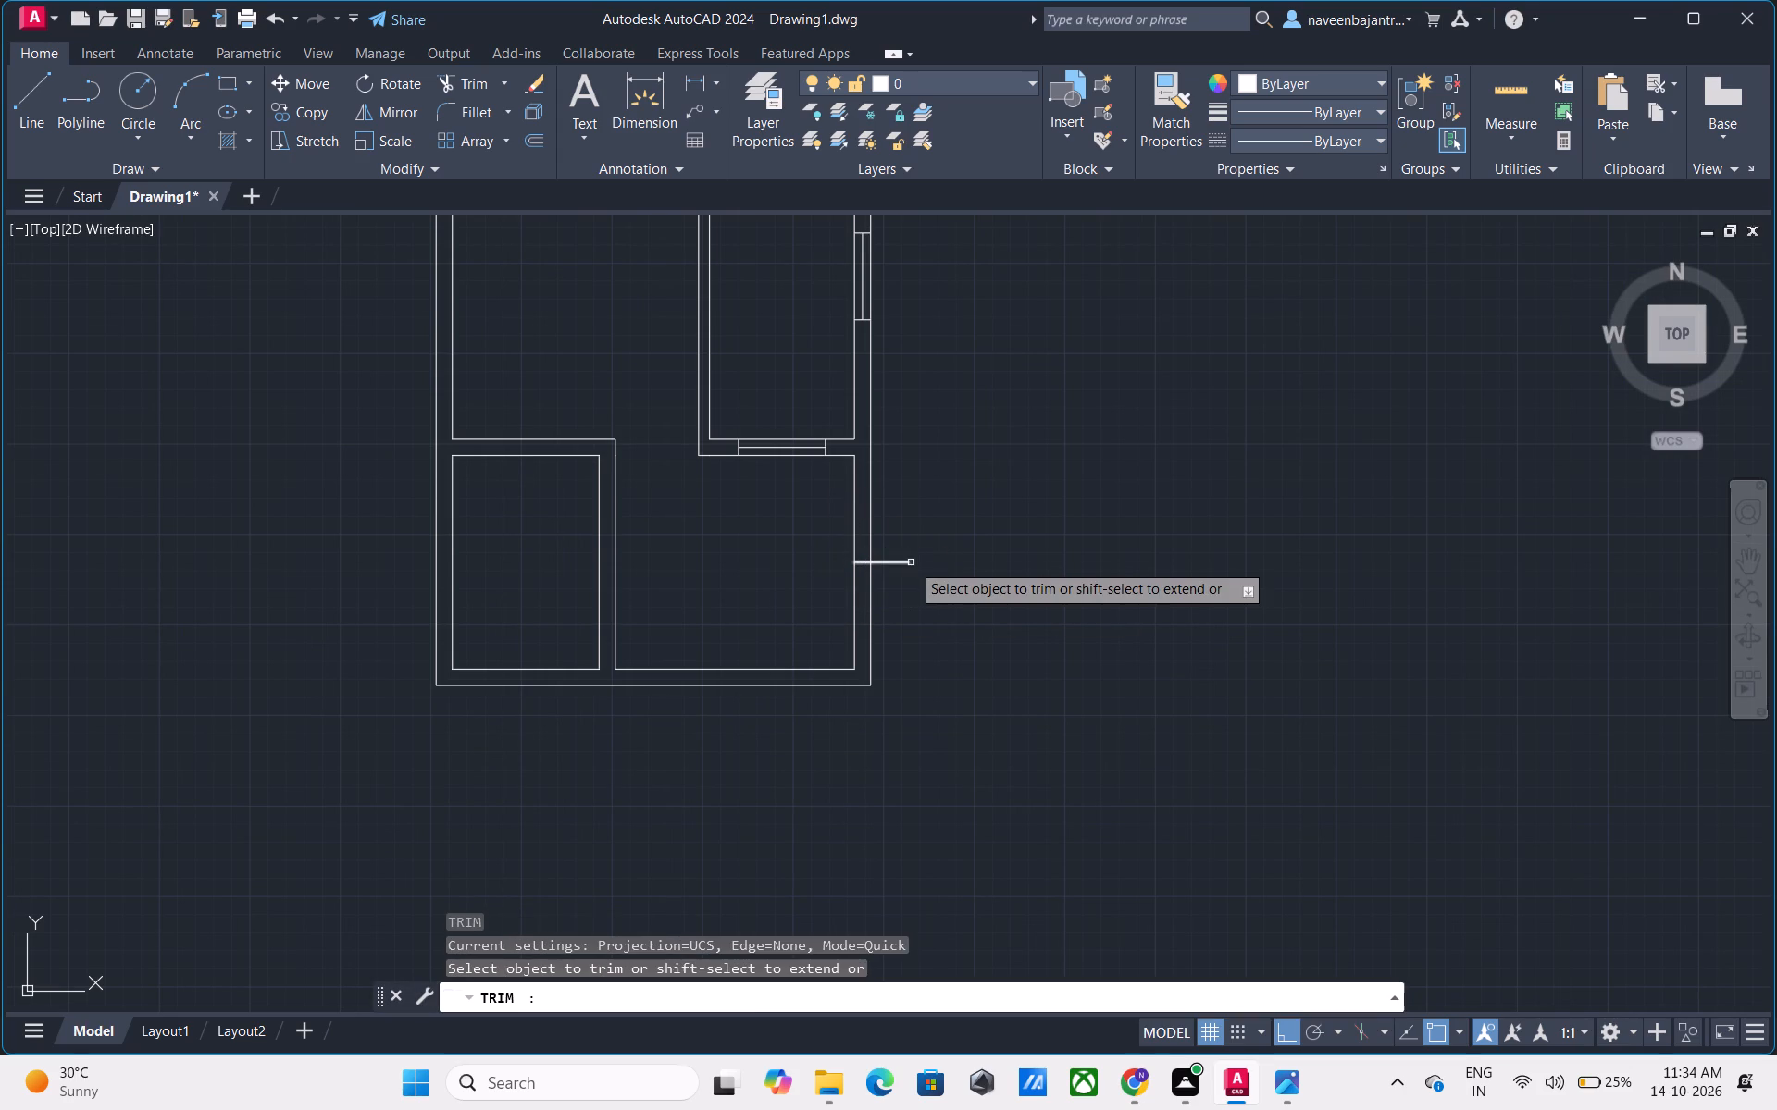
click(893, 564)
key(Escape)
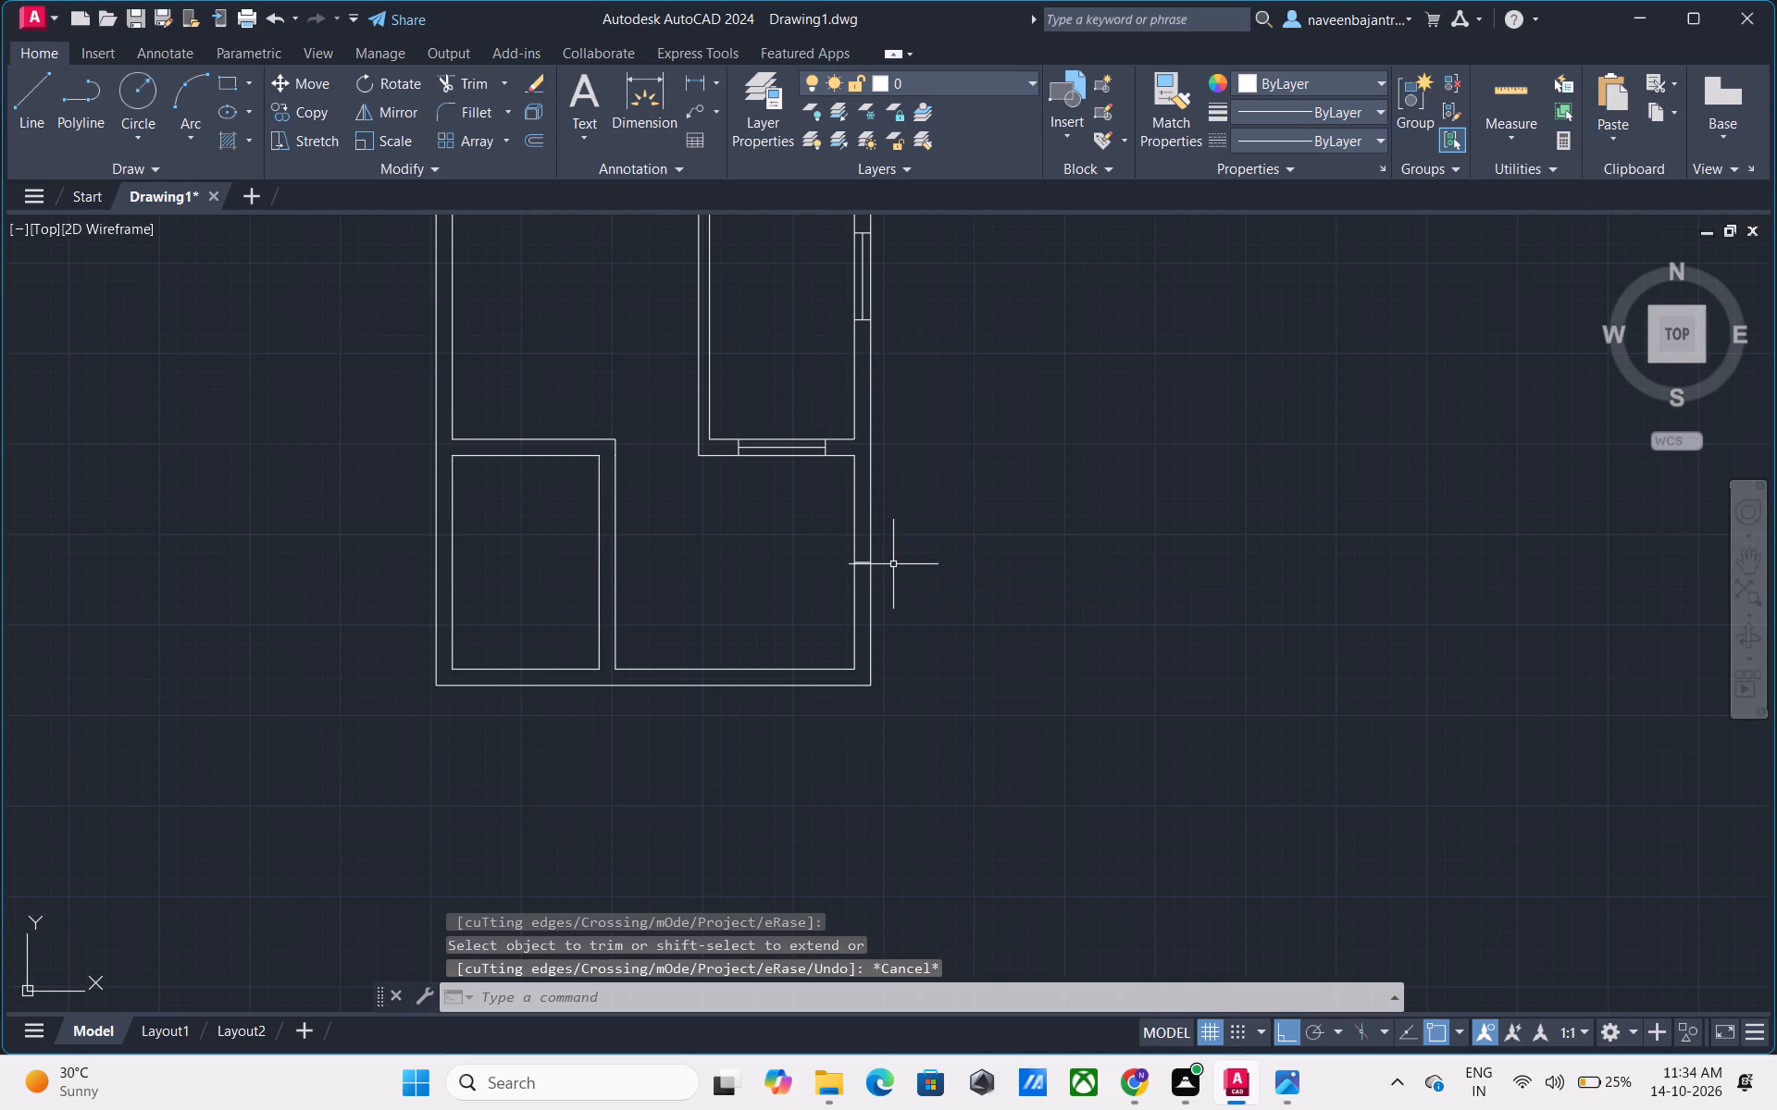
Offset the short horizontal line in the southeast room's east wall 2' to both its north and south sides.
text(O)
key(space)
text(2')
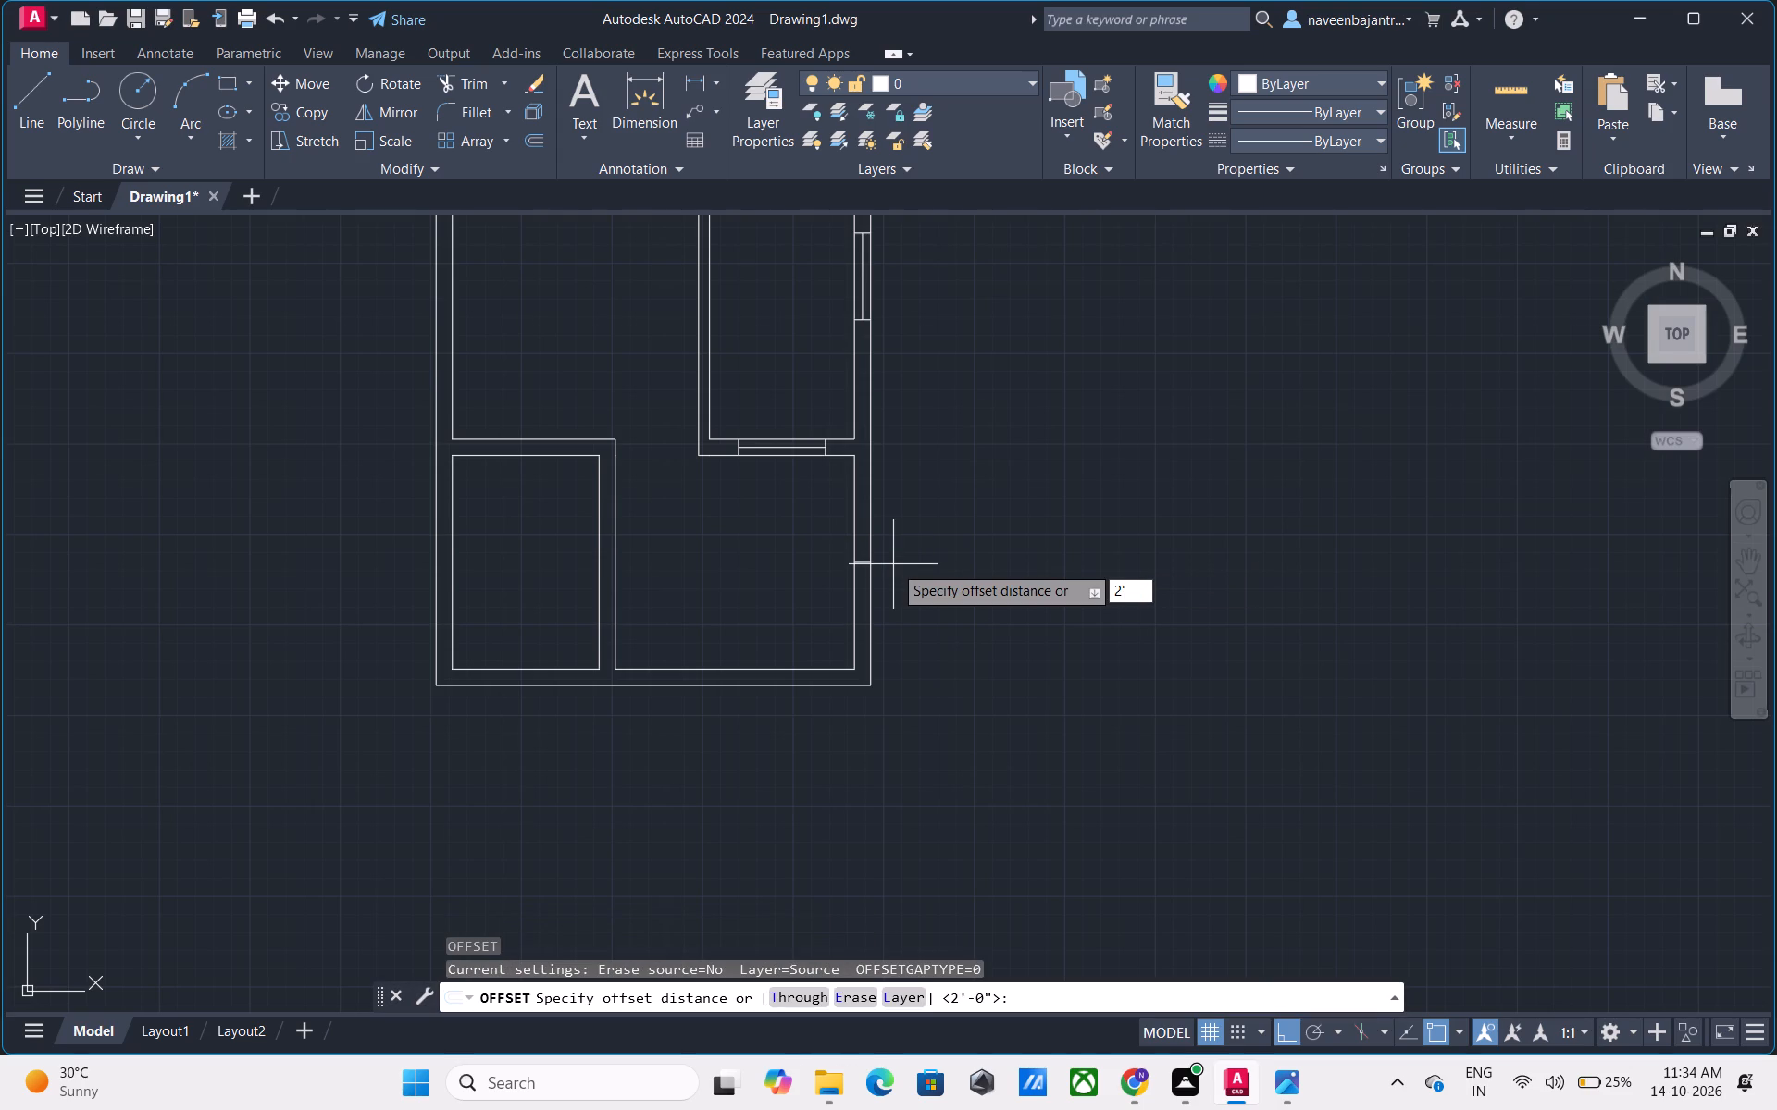
key(Return)
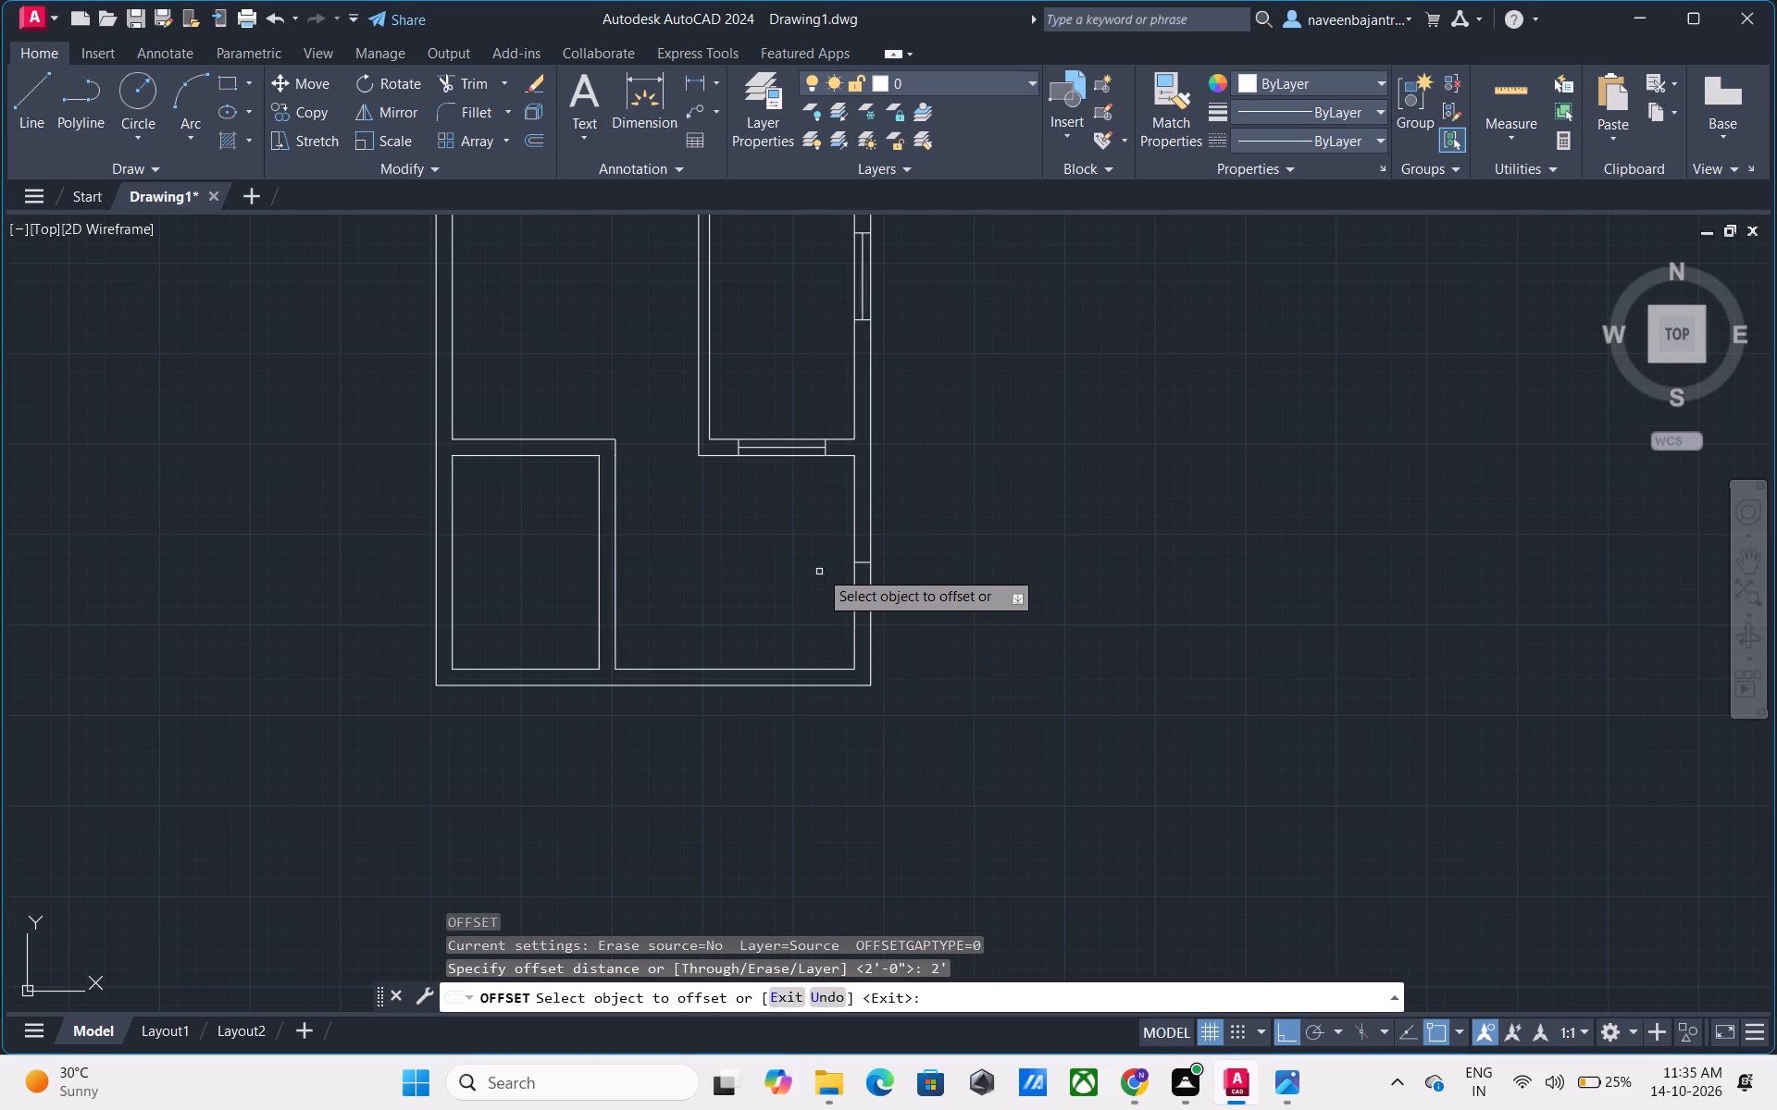
scroll(835, 562, up, 4)
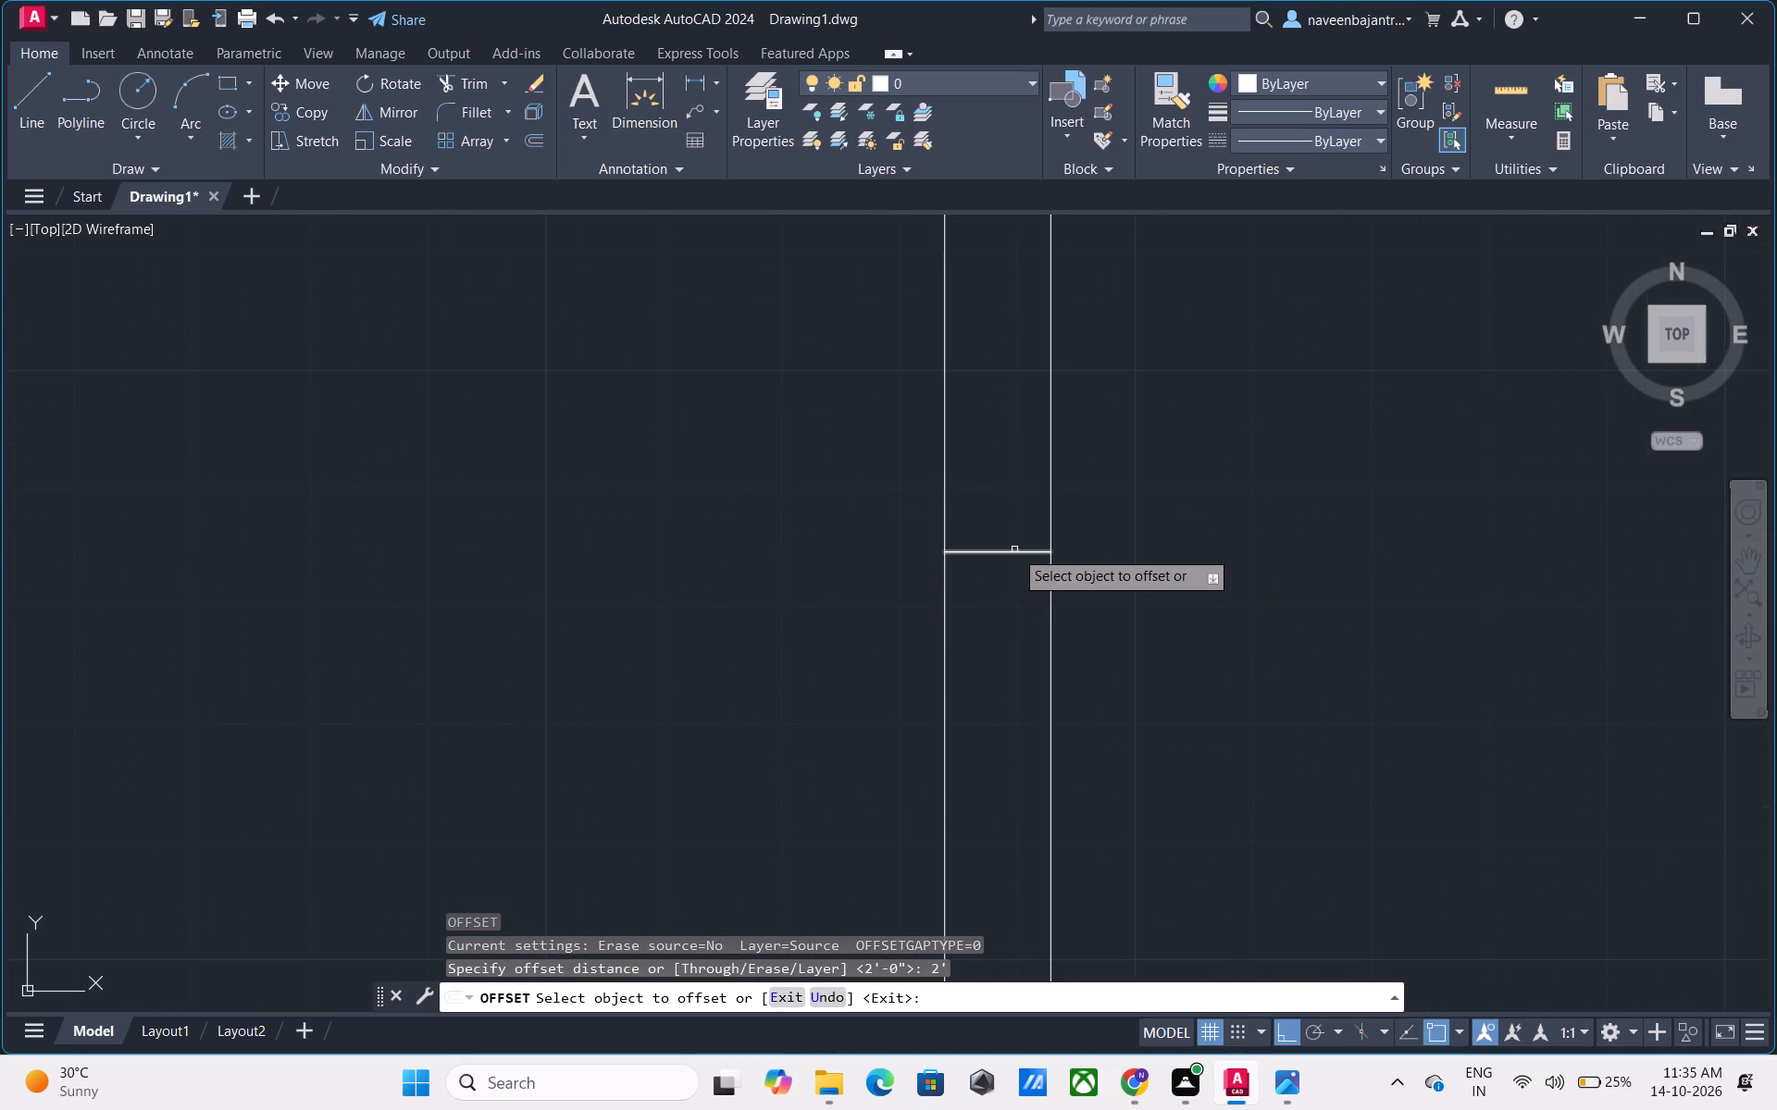
click(1014, 549)
click(1013, 501)
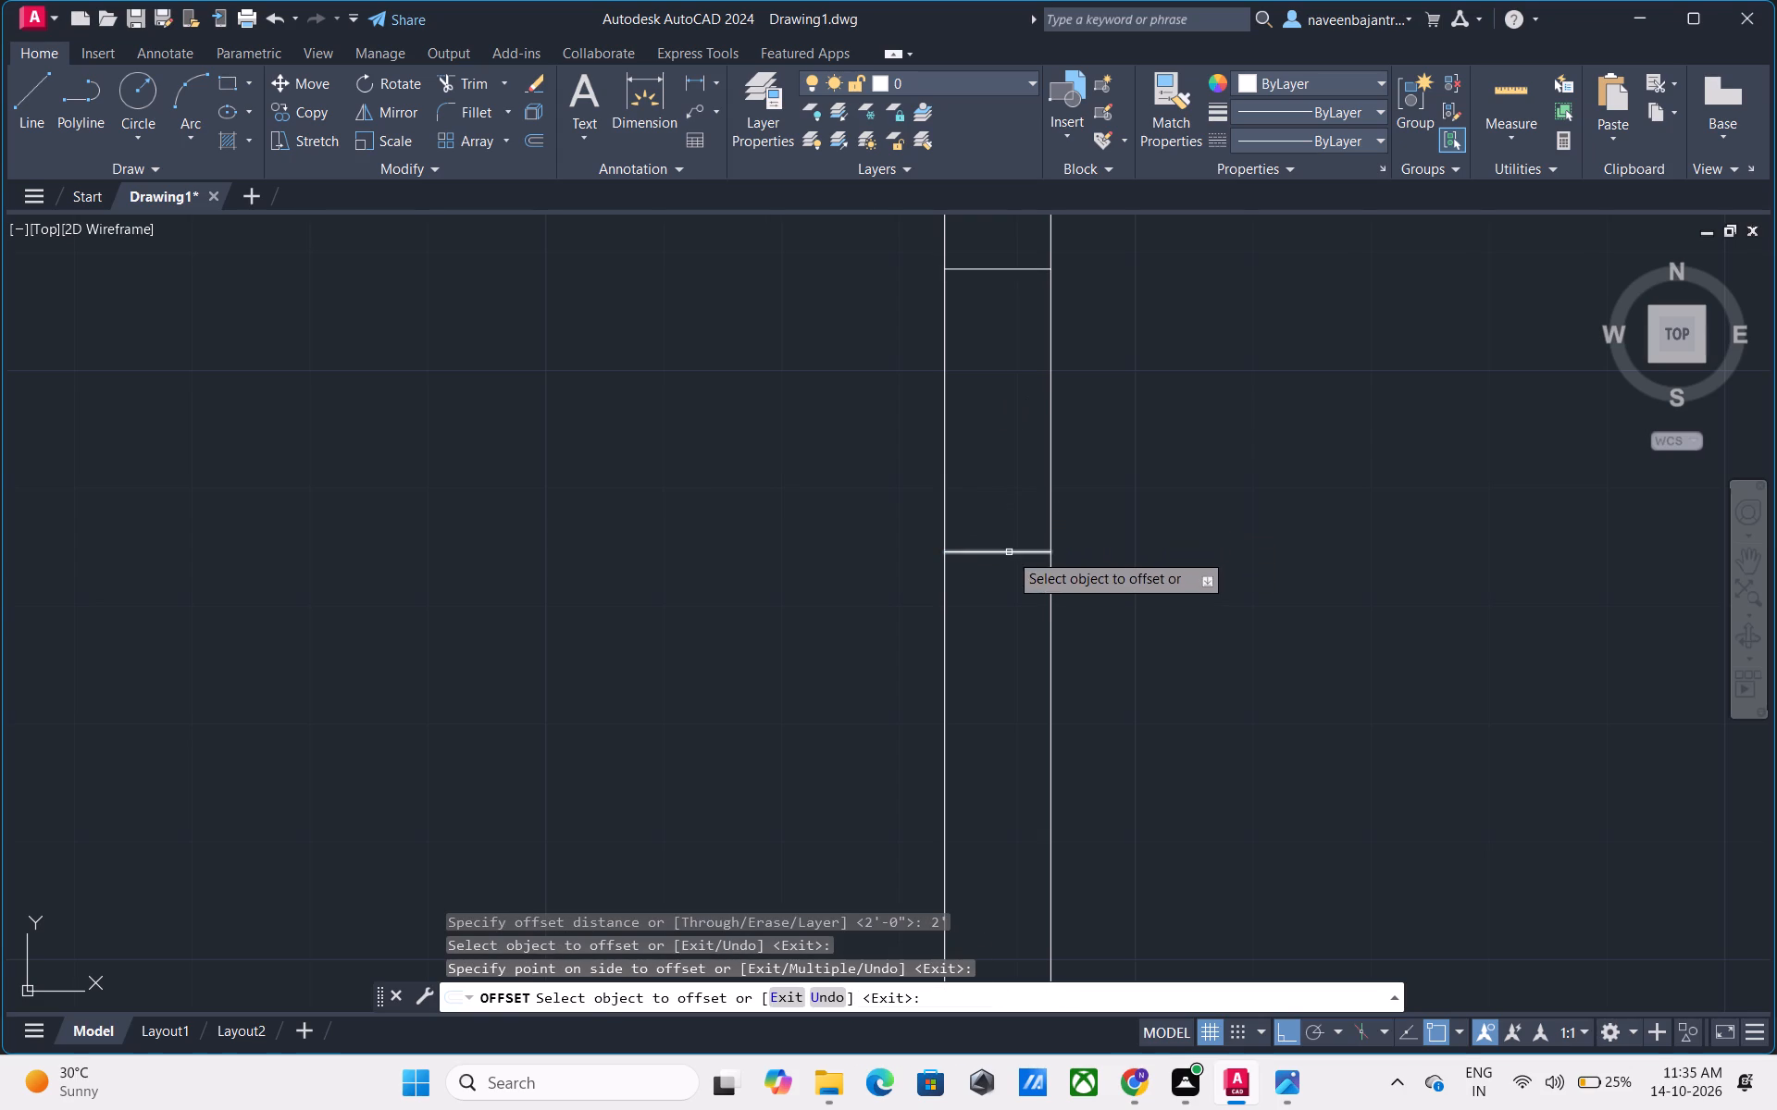
click(1009, 552)
click(1002, 613)
key(Escape)
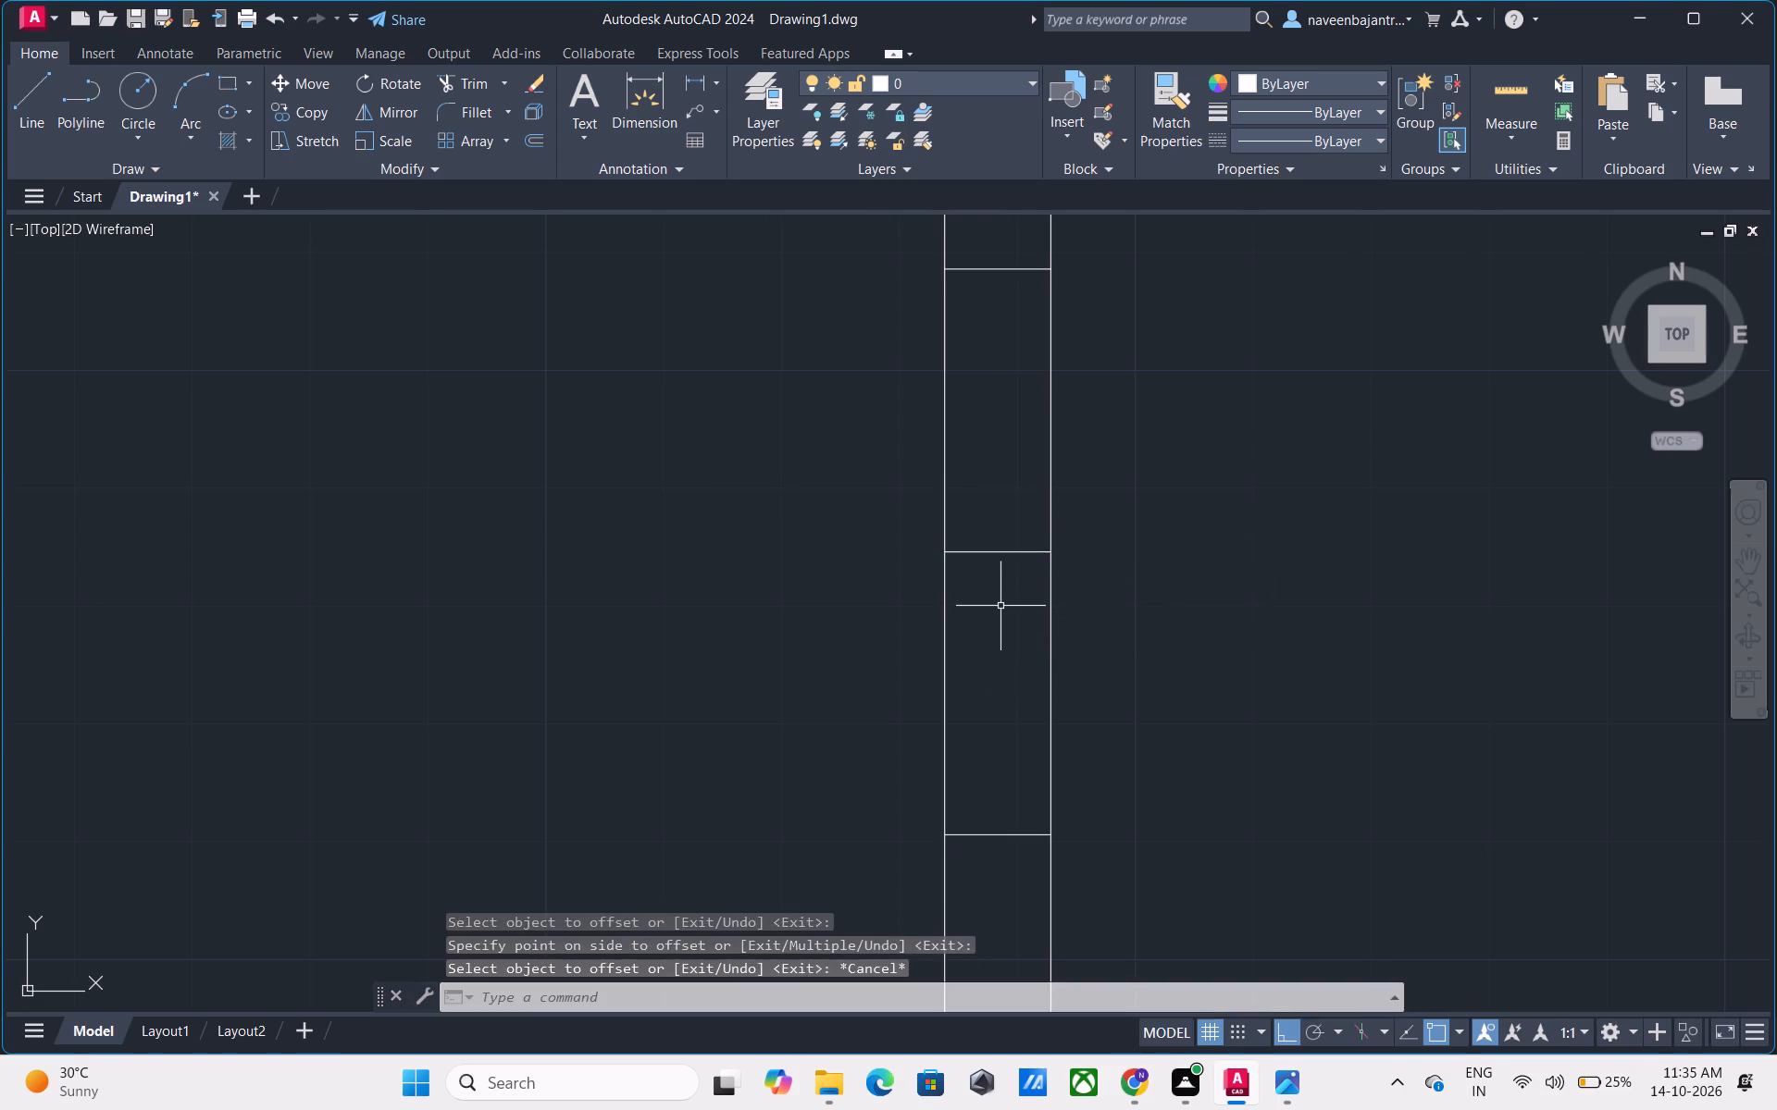
Remove the original middle line between the two offset lines in the southeast room's east wall with Trim.
key(t)
key(r)
key(space)
click(997, 550)
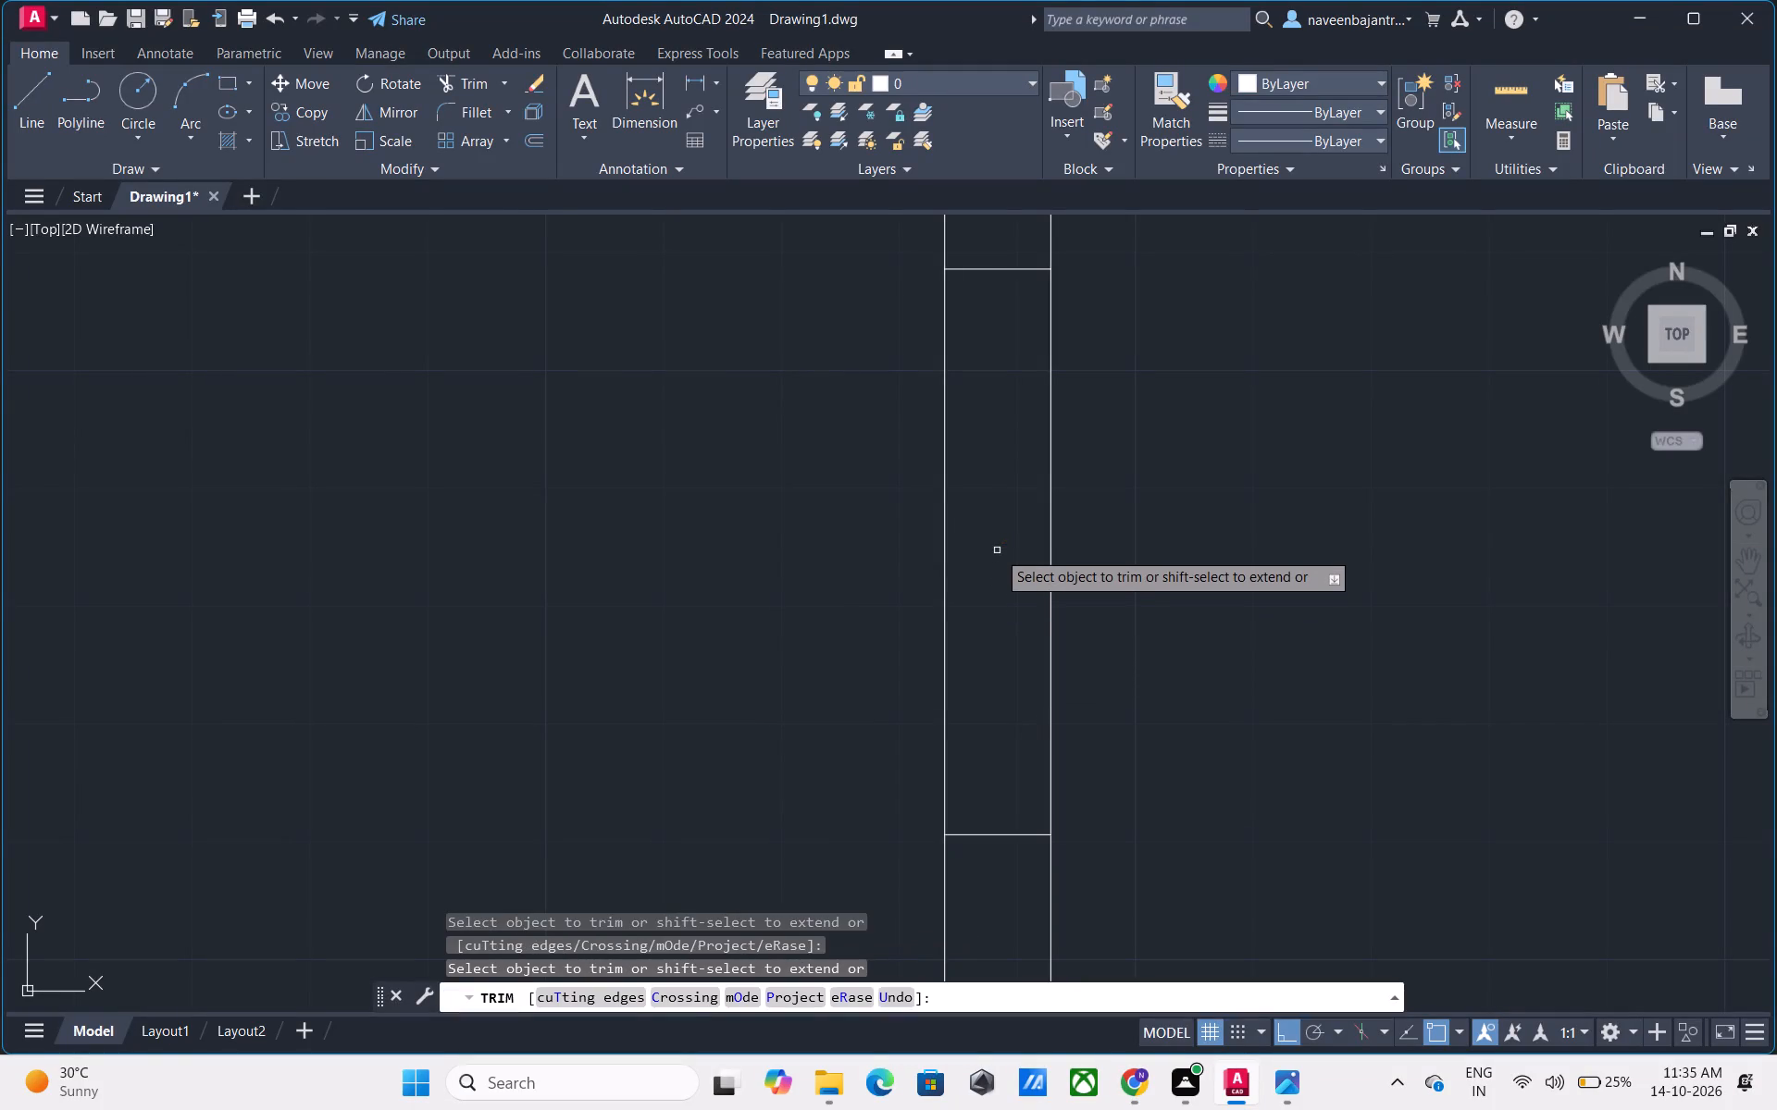
key(Escape)
Draw a vertical window line joining the midpoints of the two short lines in the southeast room's east wall.
text(L)
key(space)
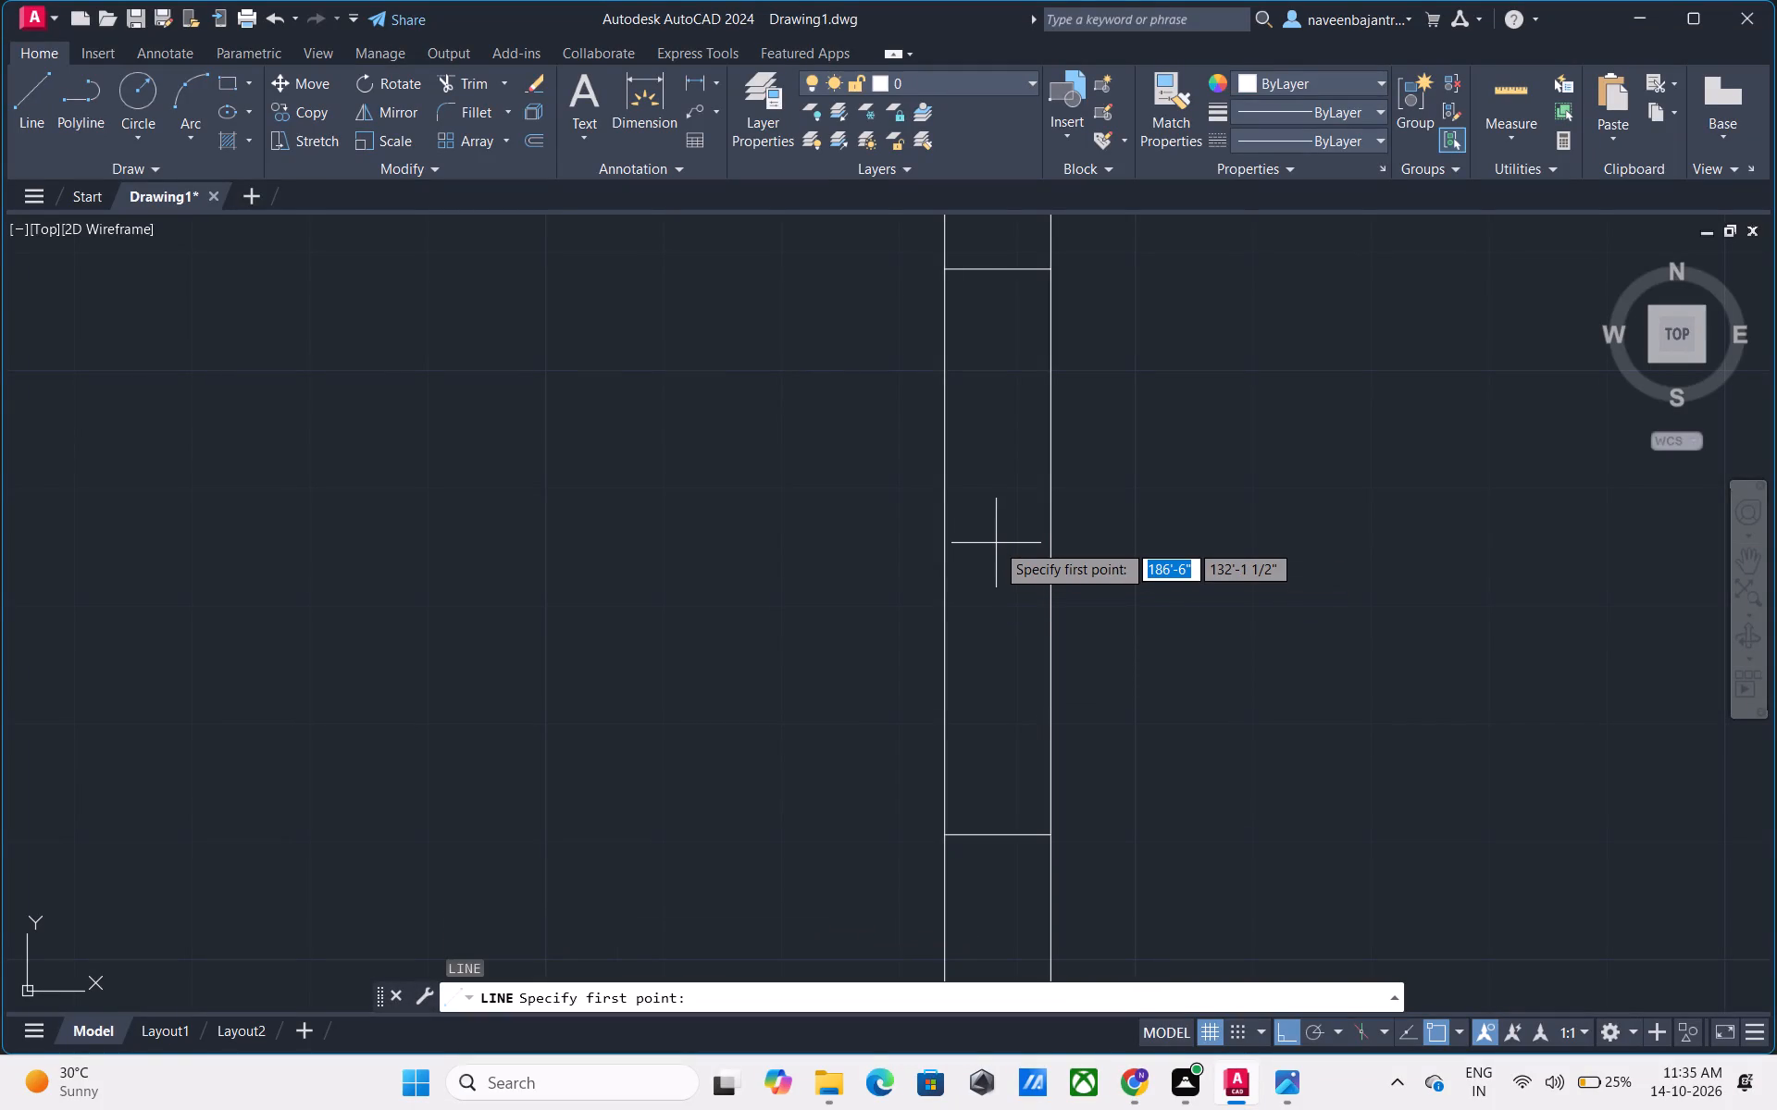
key(Escape)
key(l)
key(space)
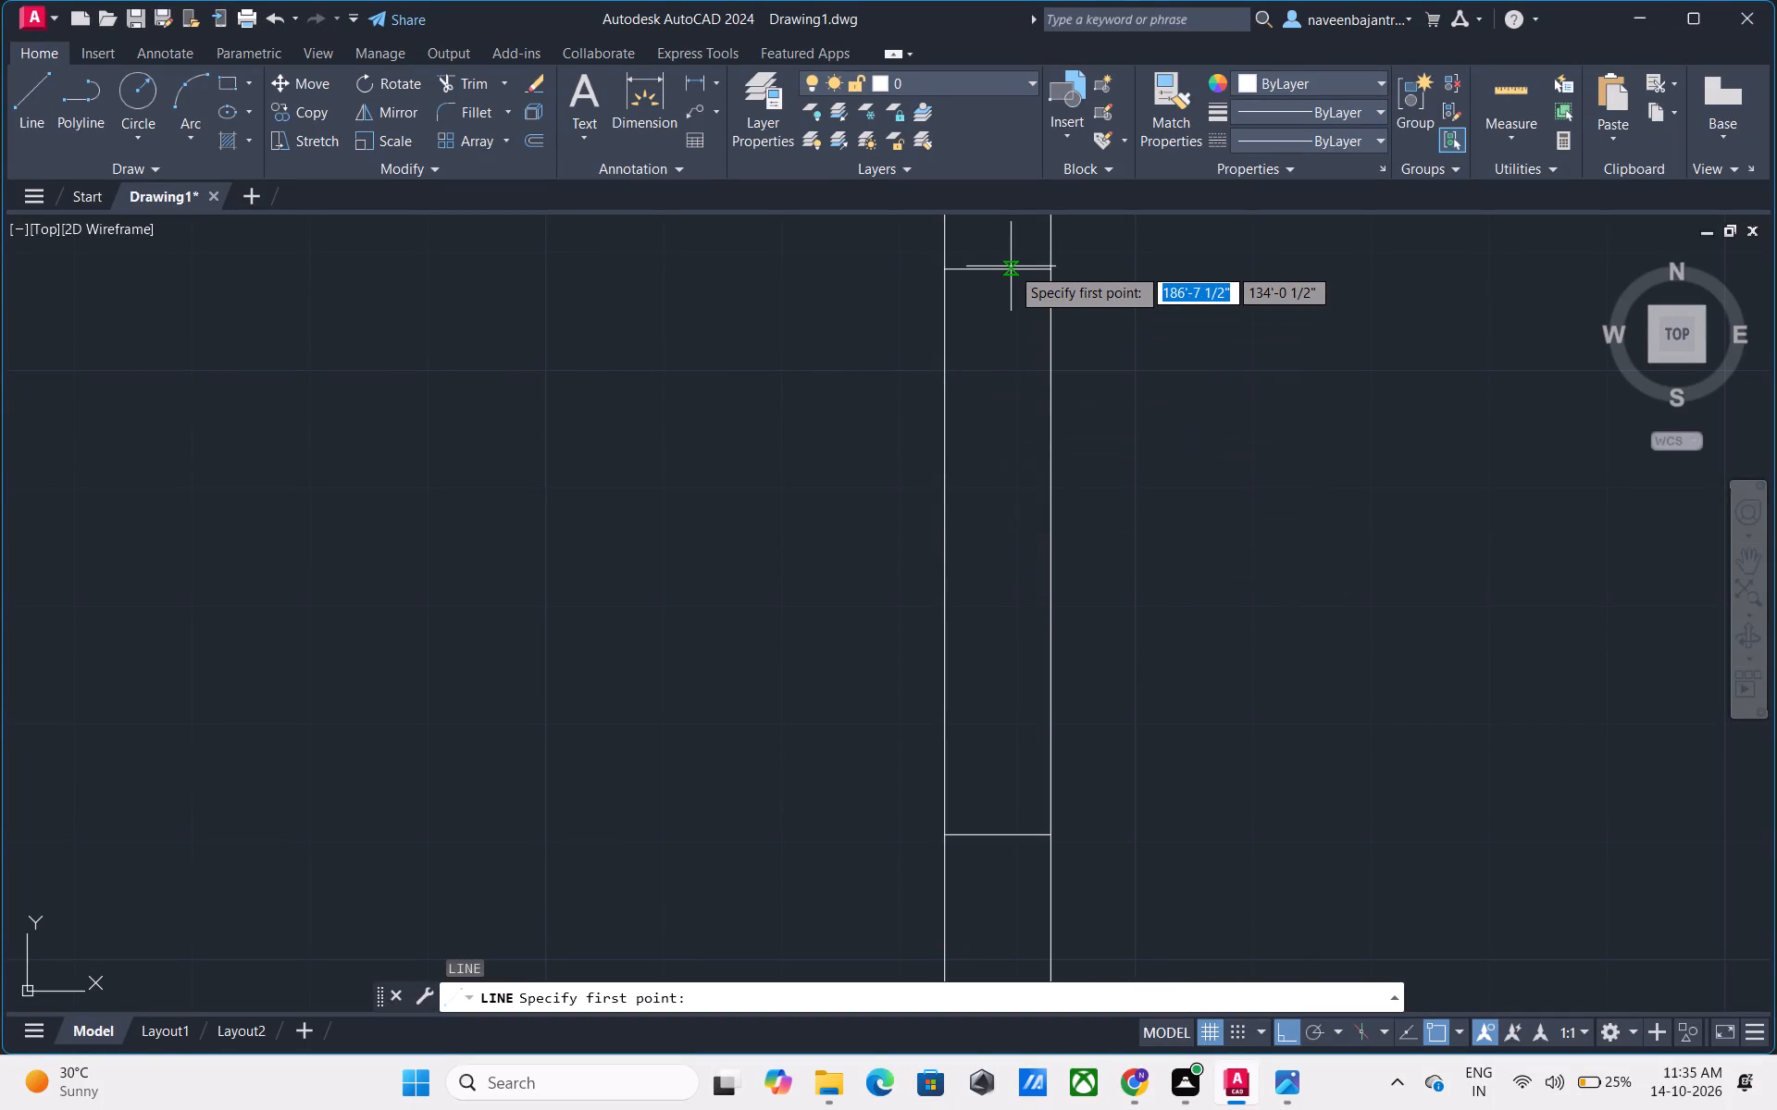
click(1001, 270)
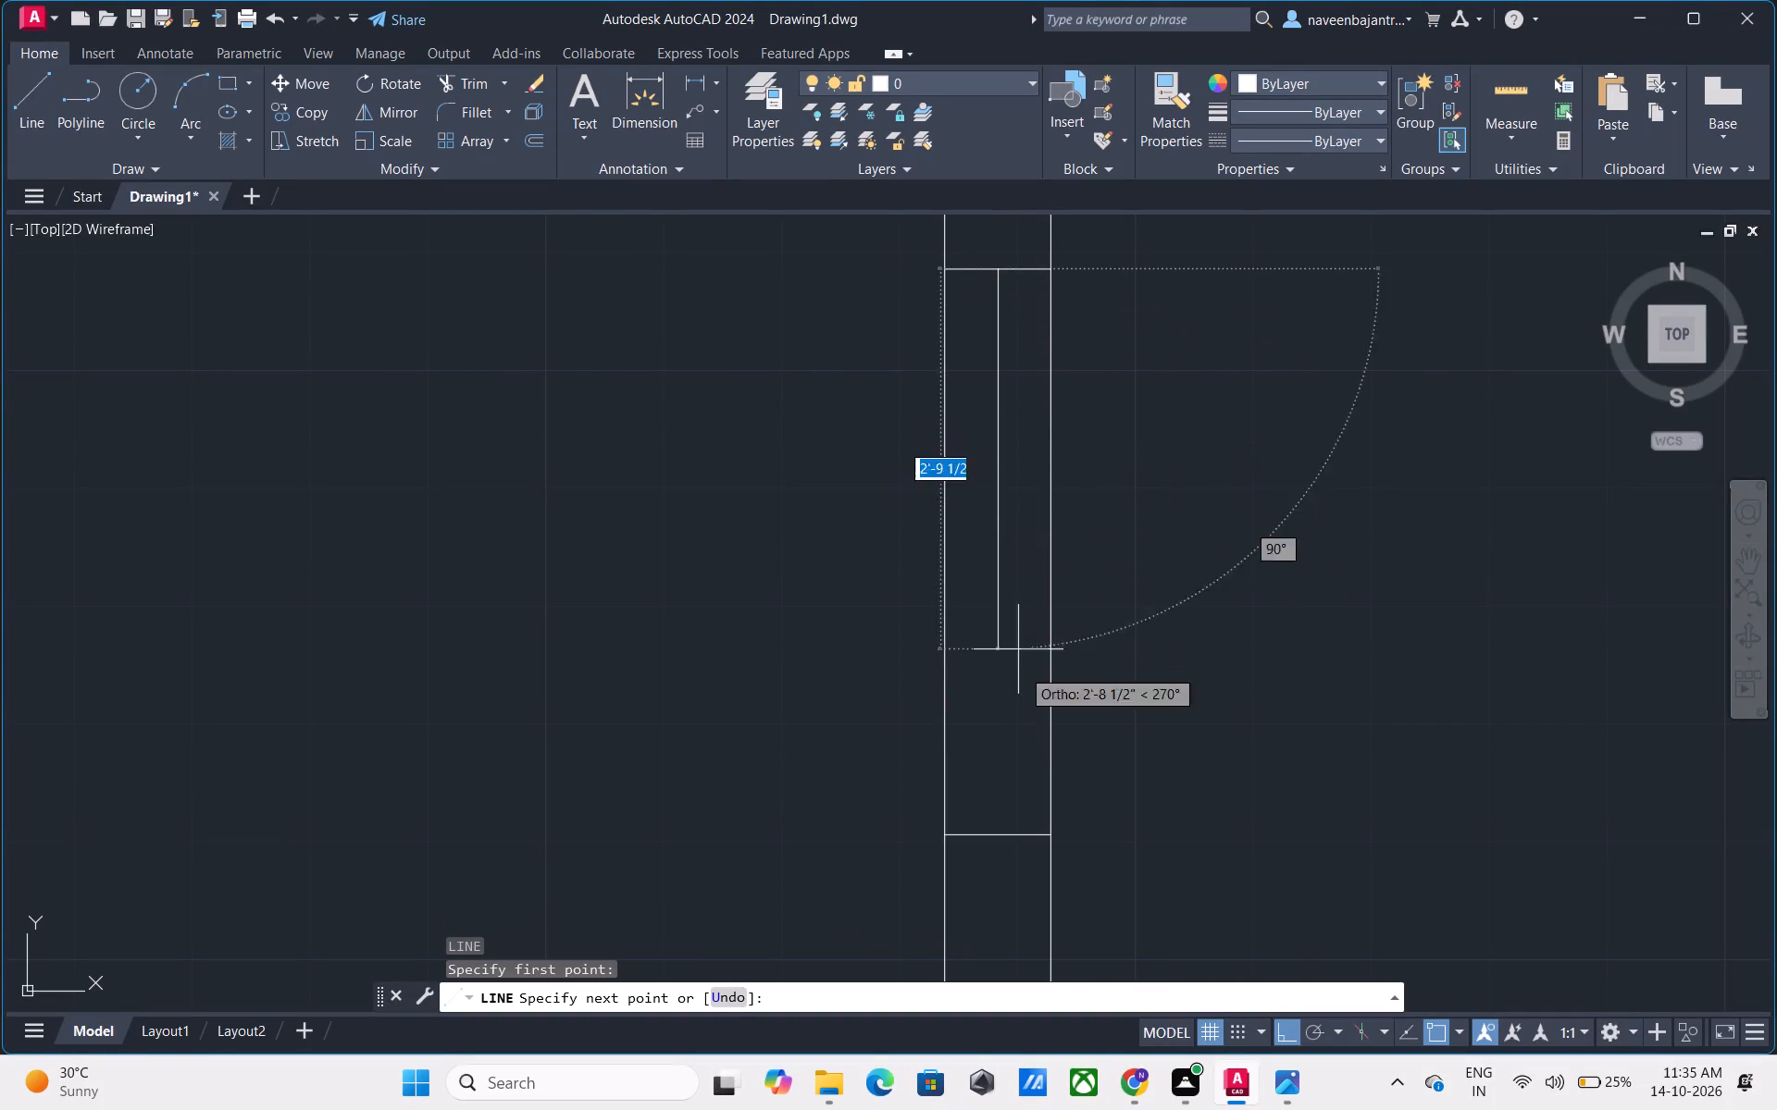
click(997, 831)
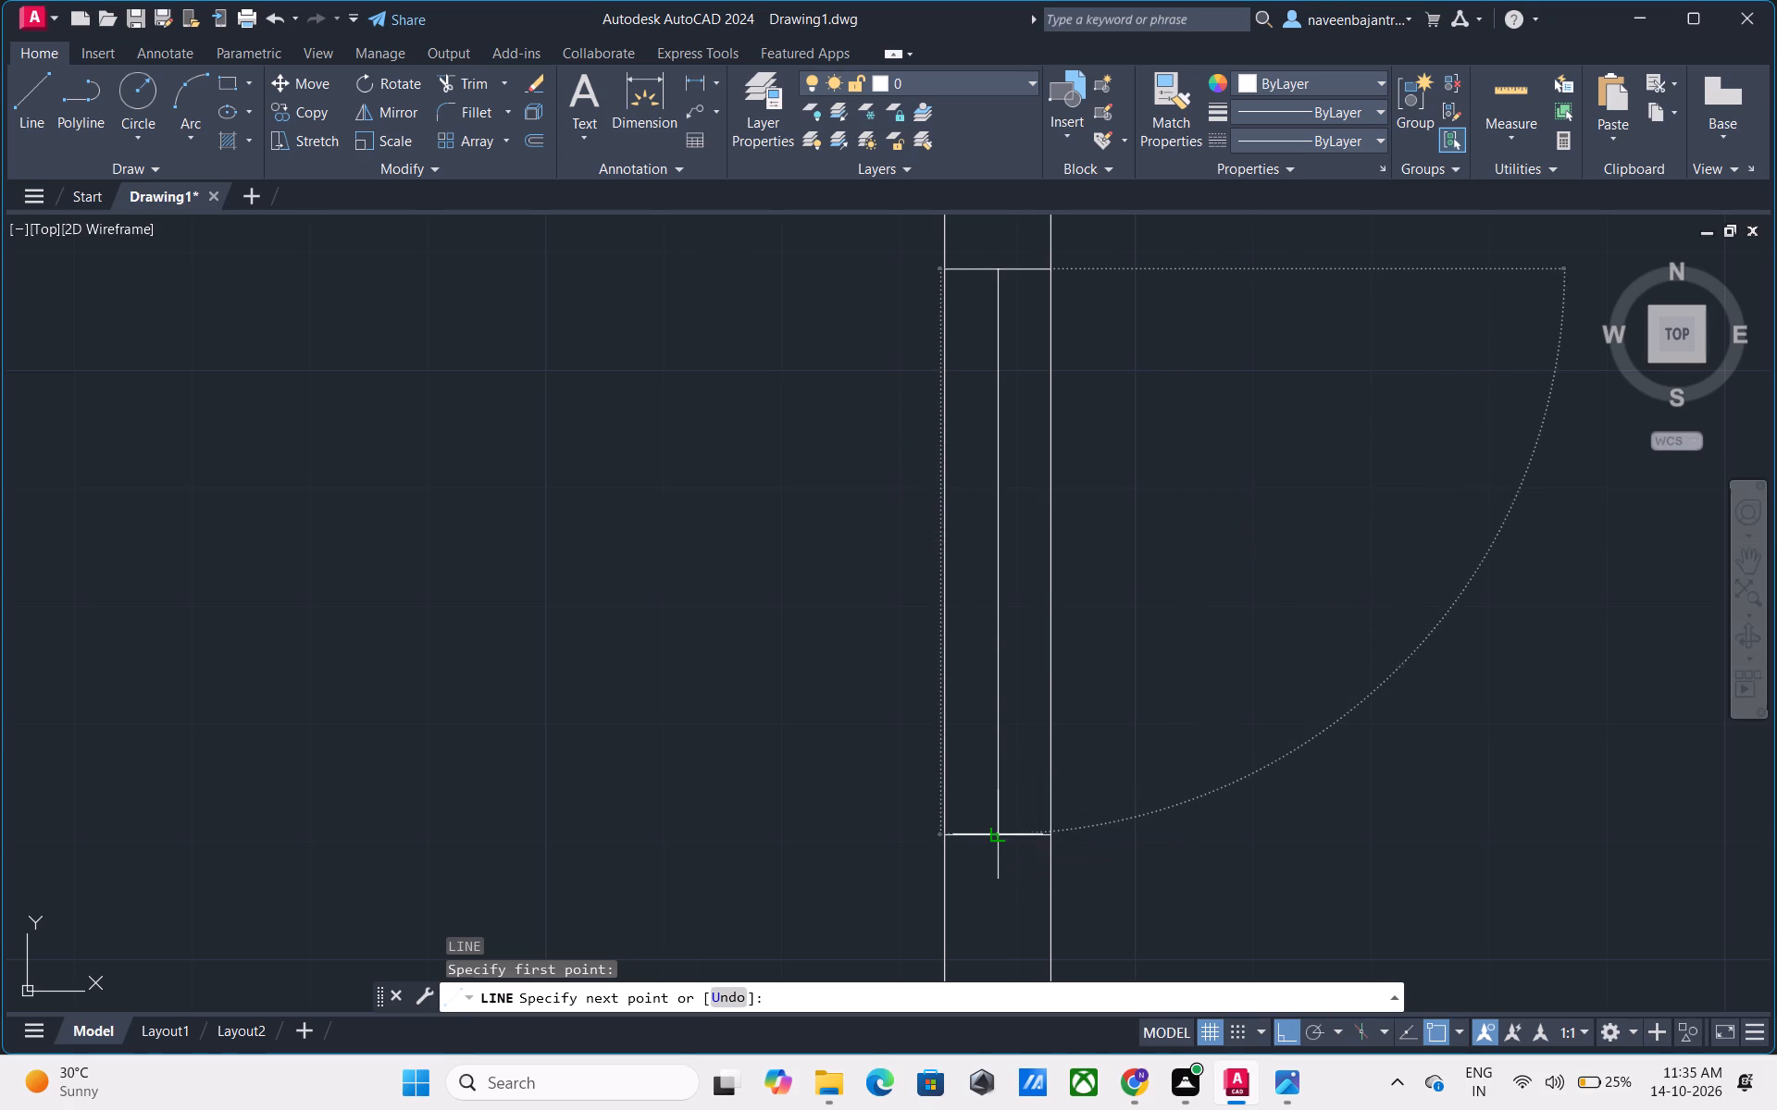
key(Escape)
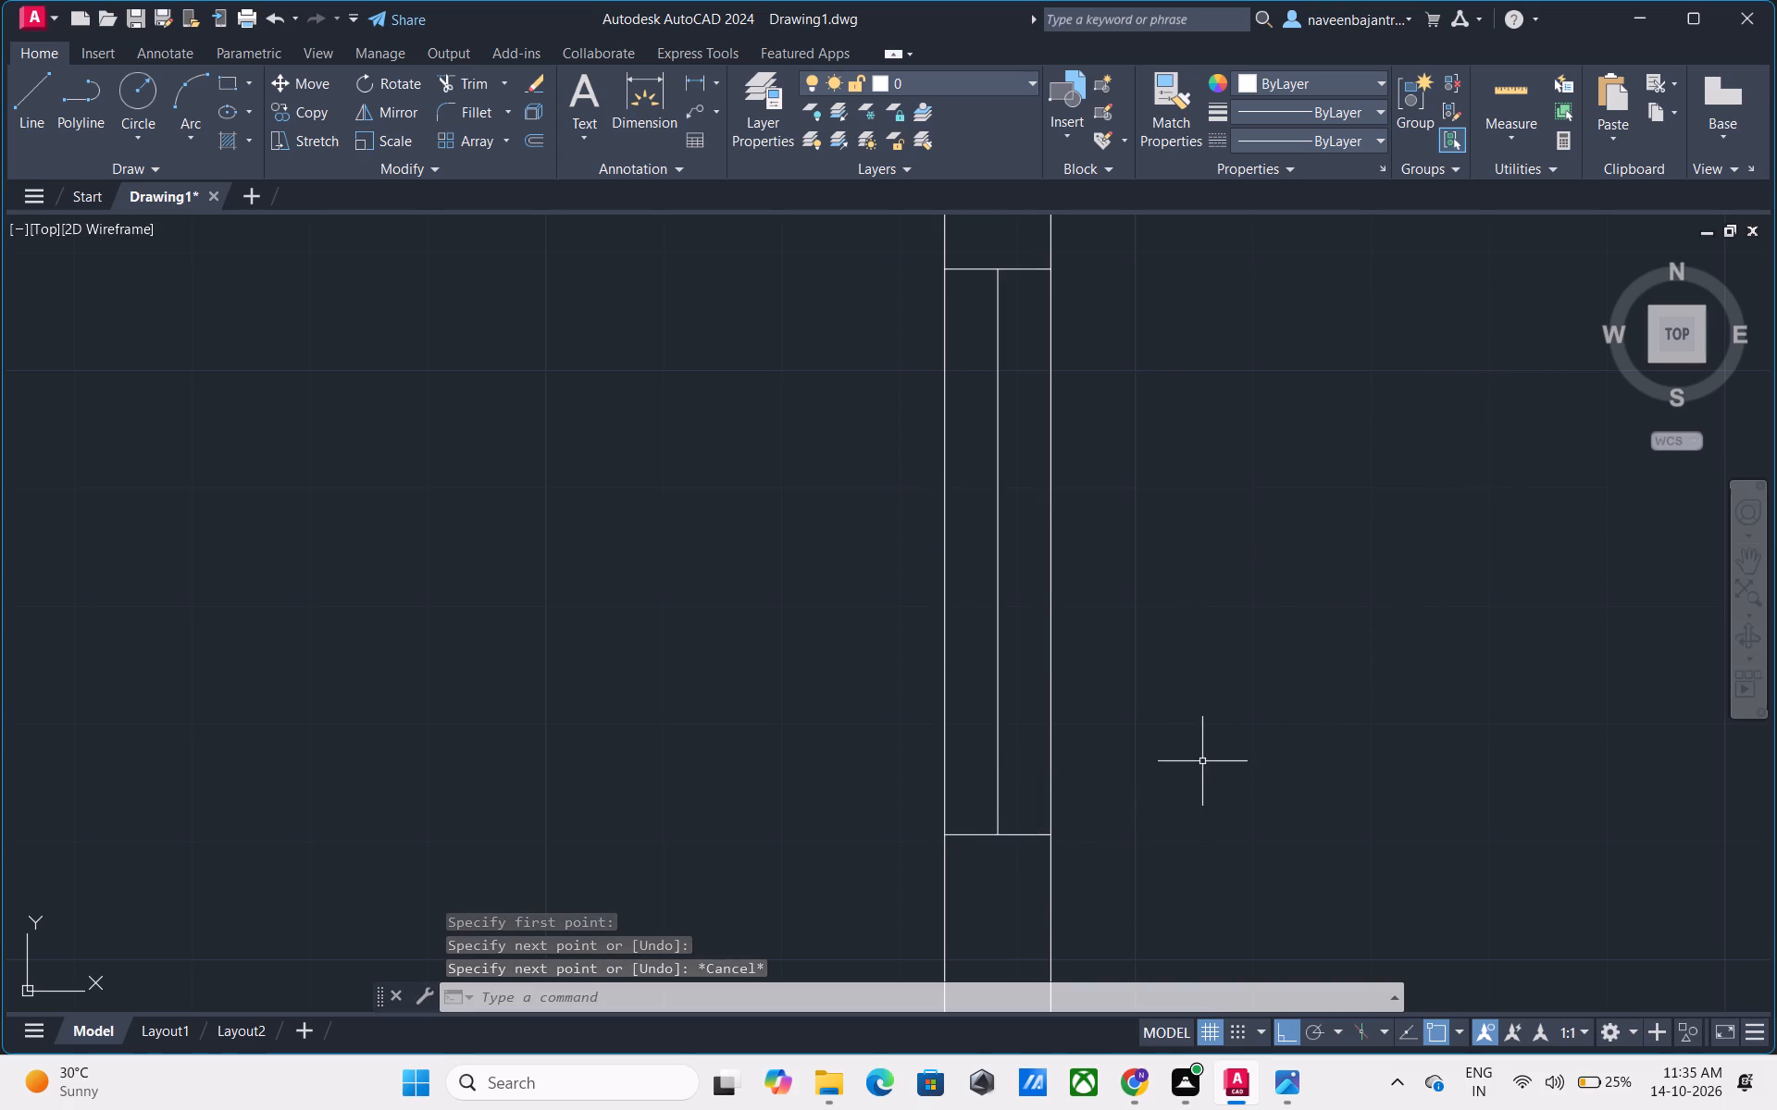
Draw a vertical line from the midpoint of the southwest room's south inner wall face outward past the outer face.
scroll(1202, 761, down, 4)
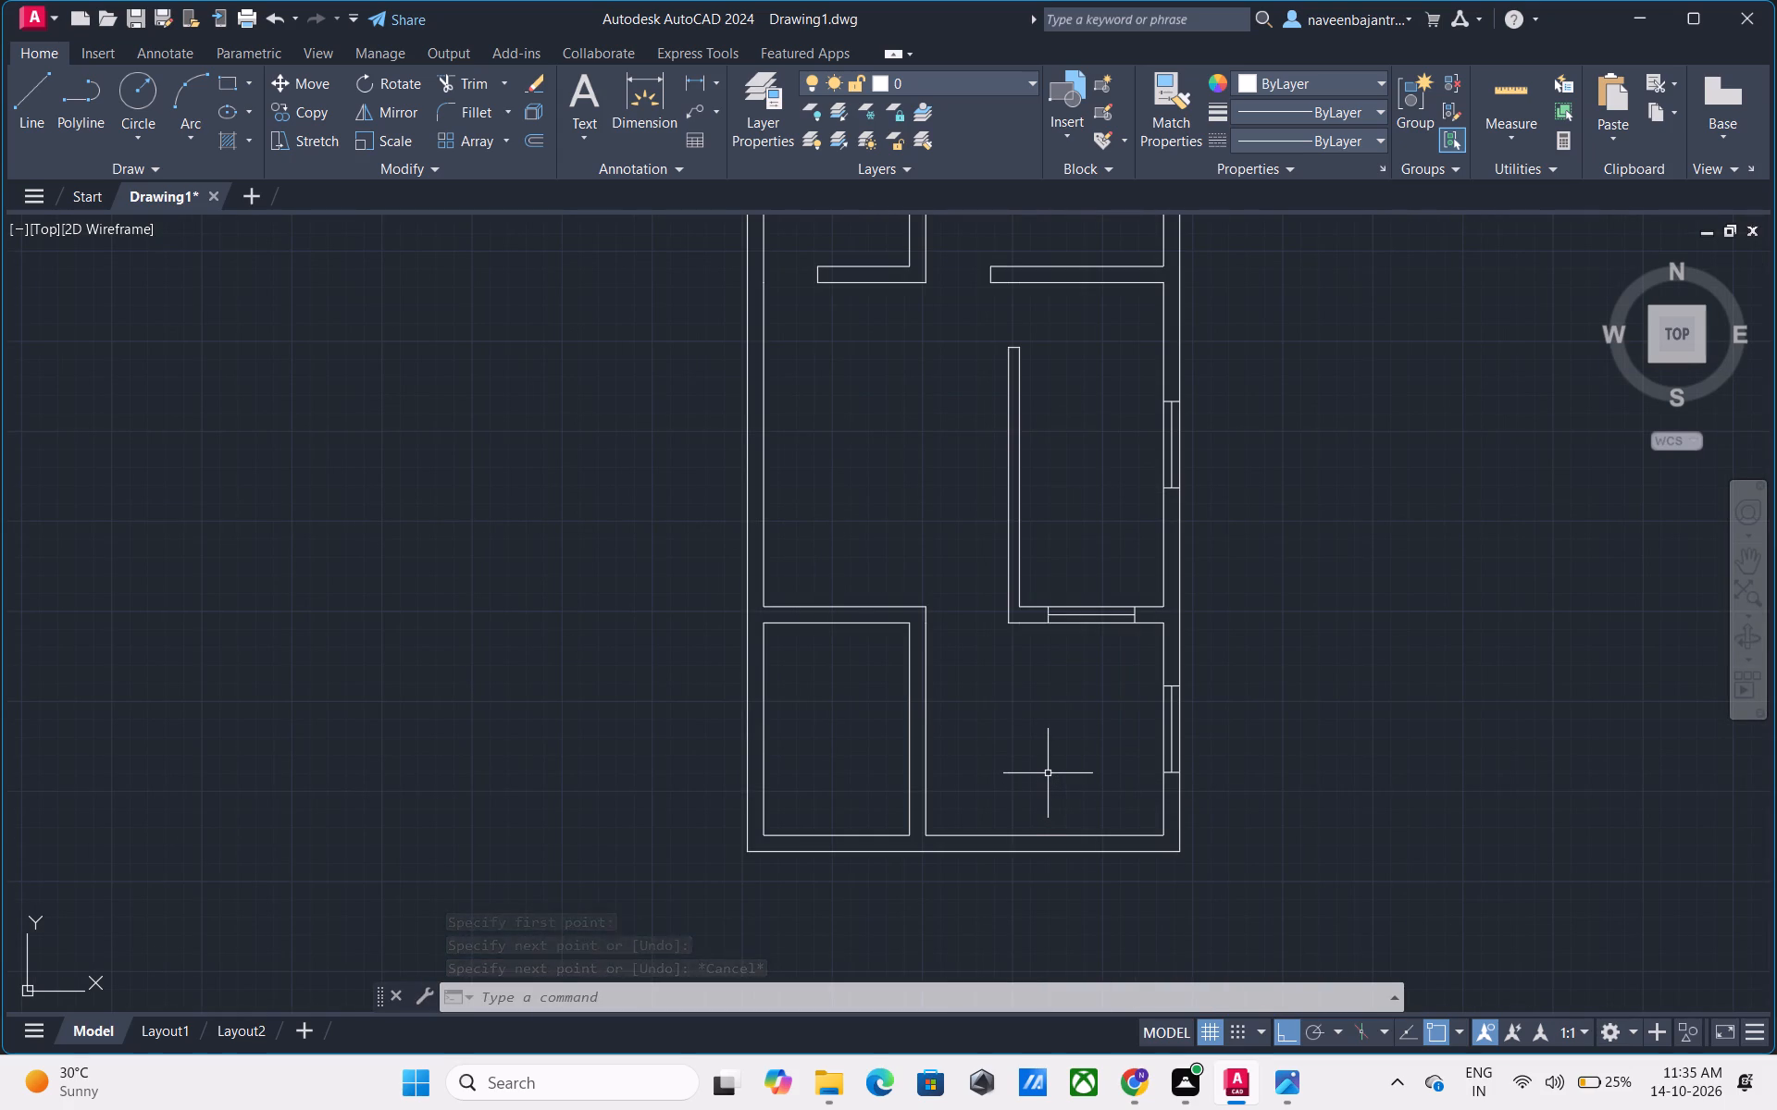
middle_drag(1048, 773, 1099, 741)
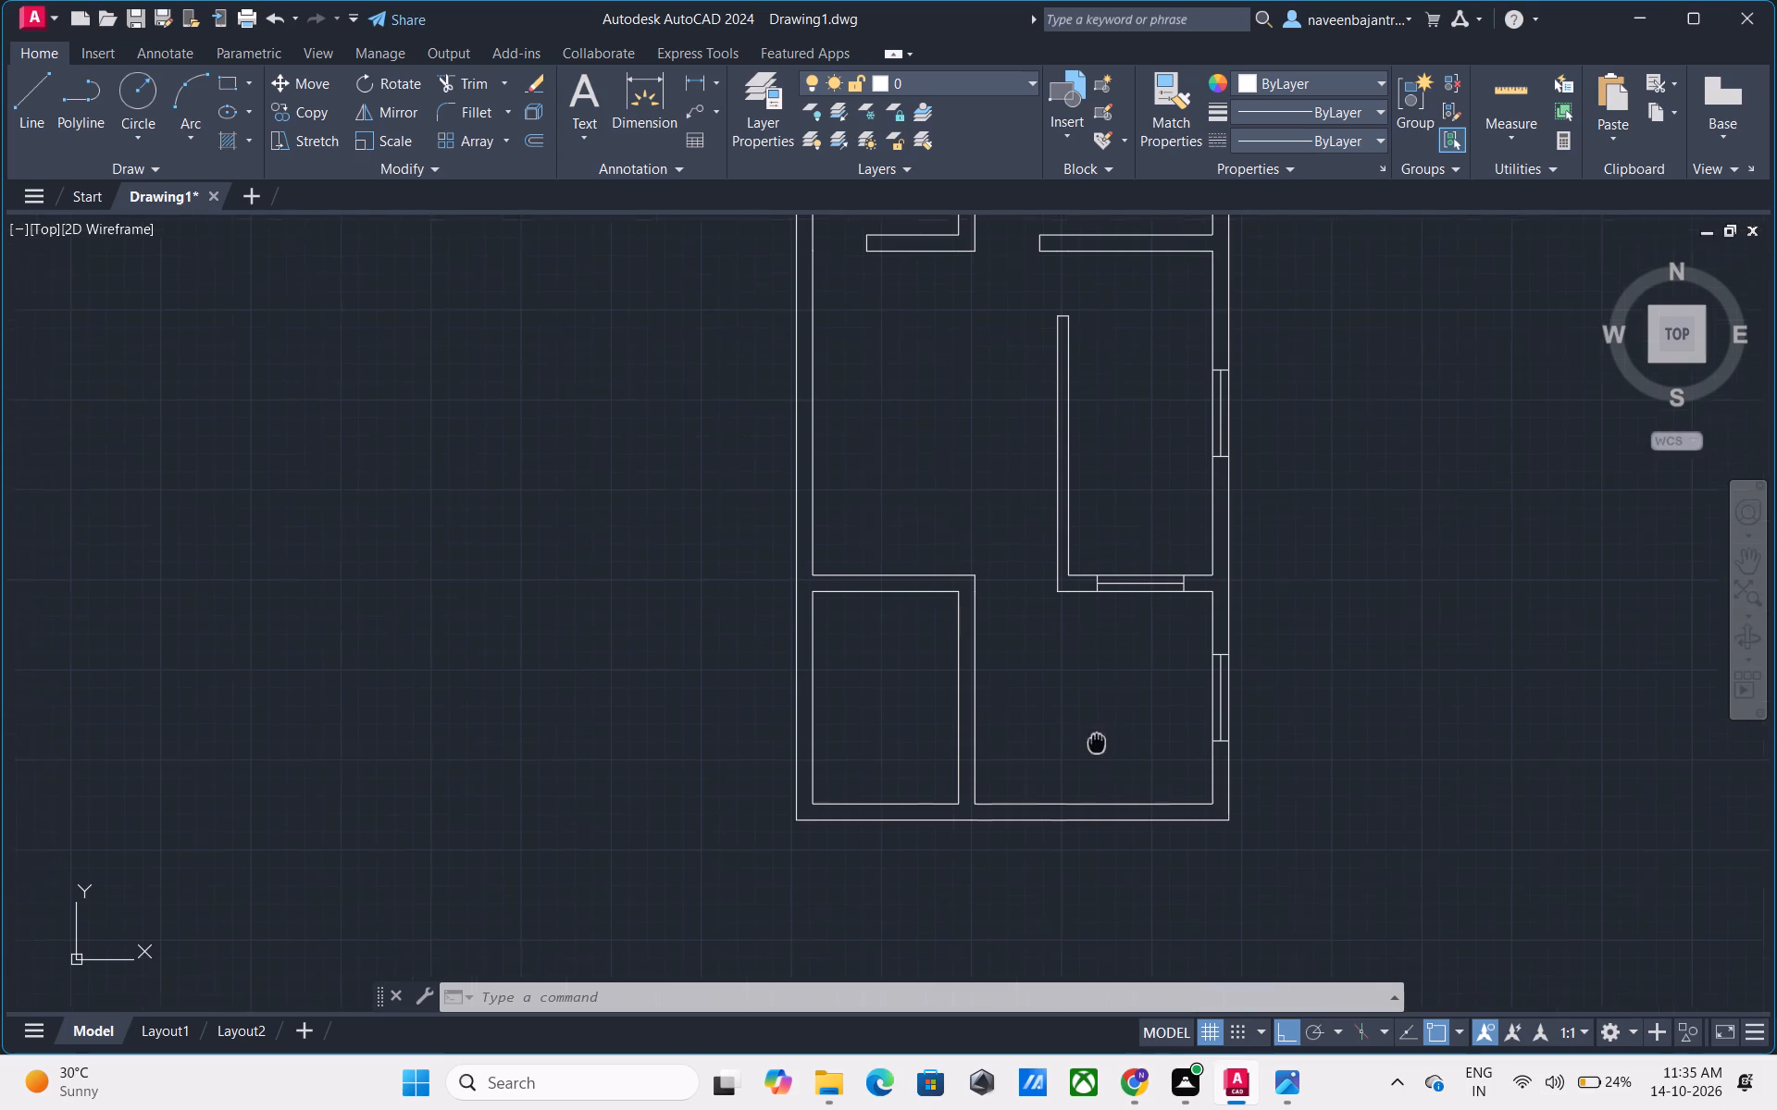
middle_drag(1099, 741, 1166, 690)
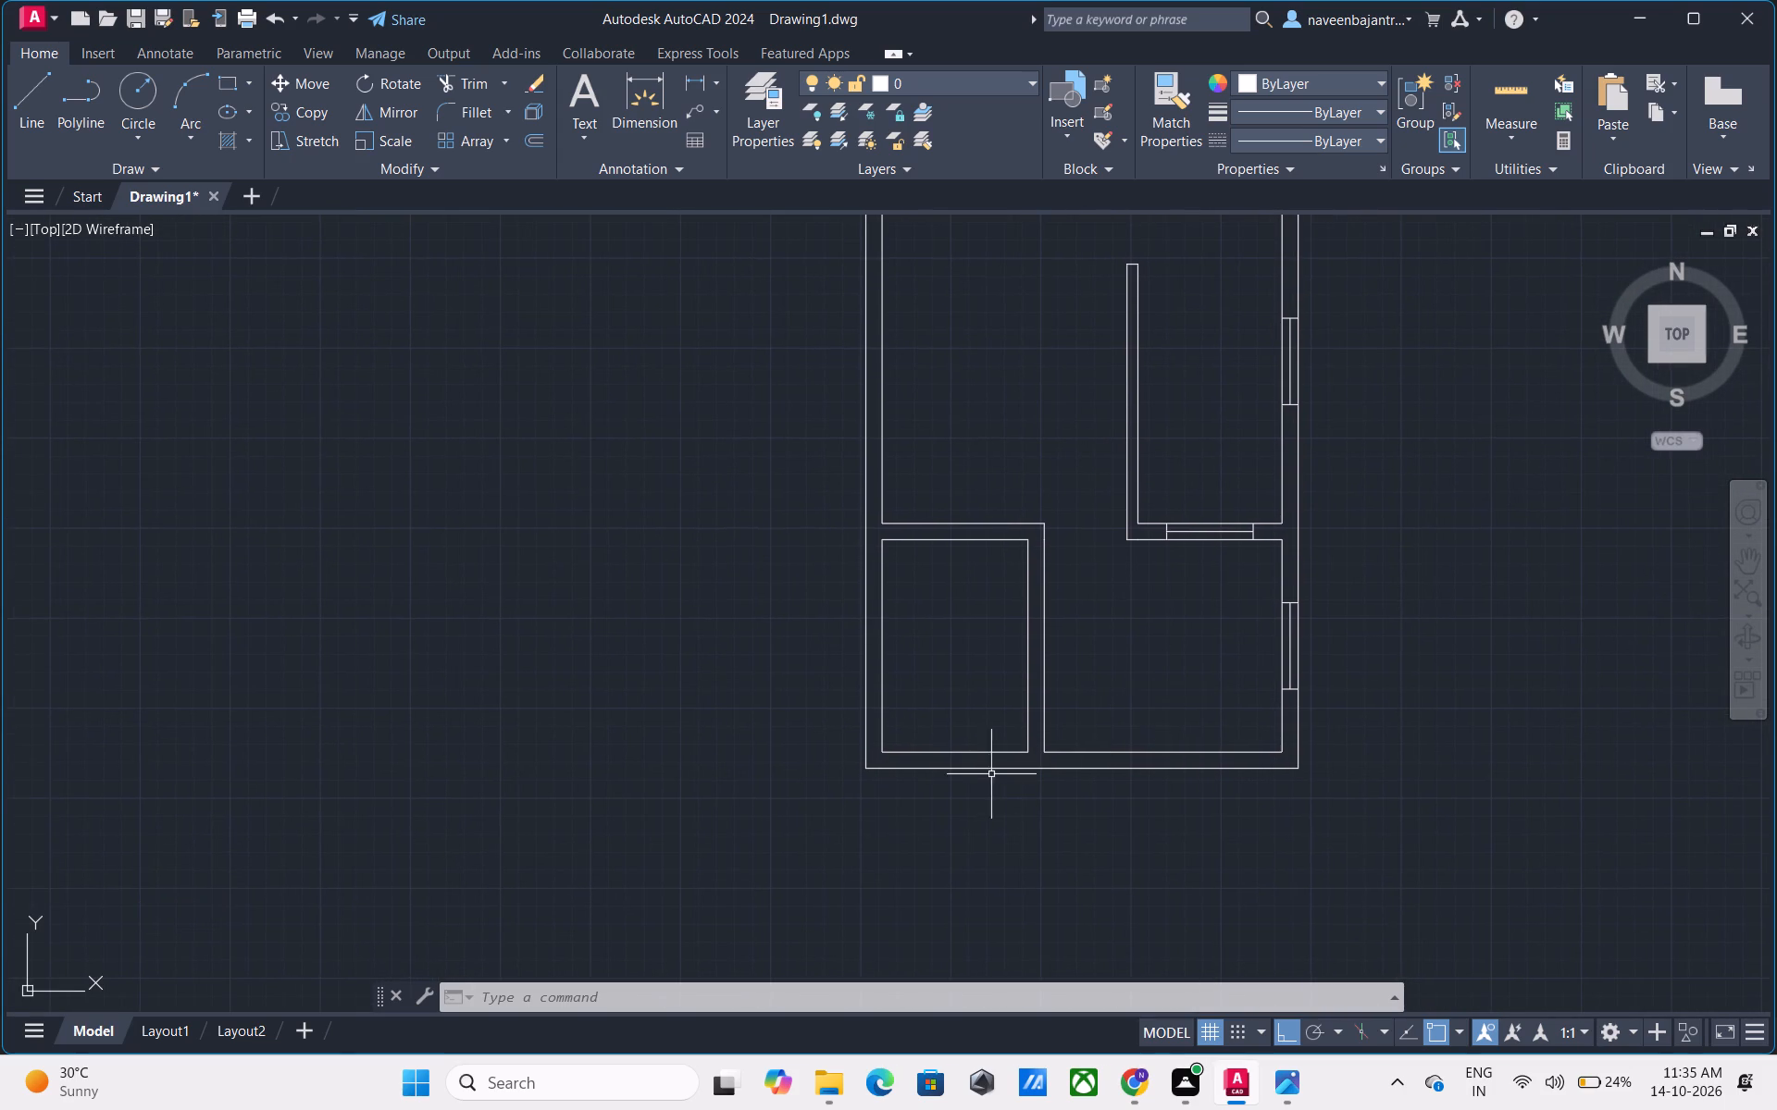
scroll(913, 779, up, 3)
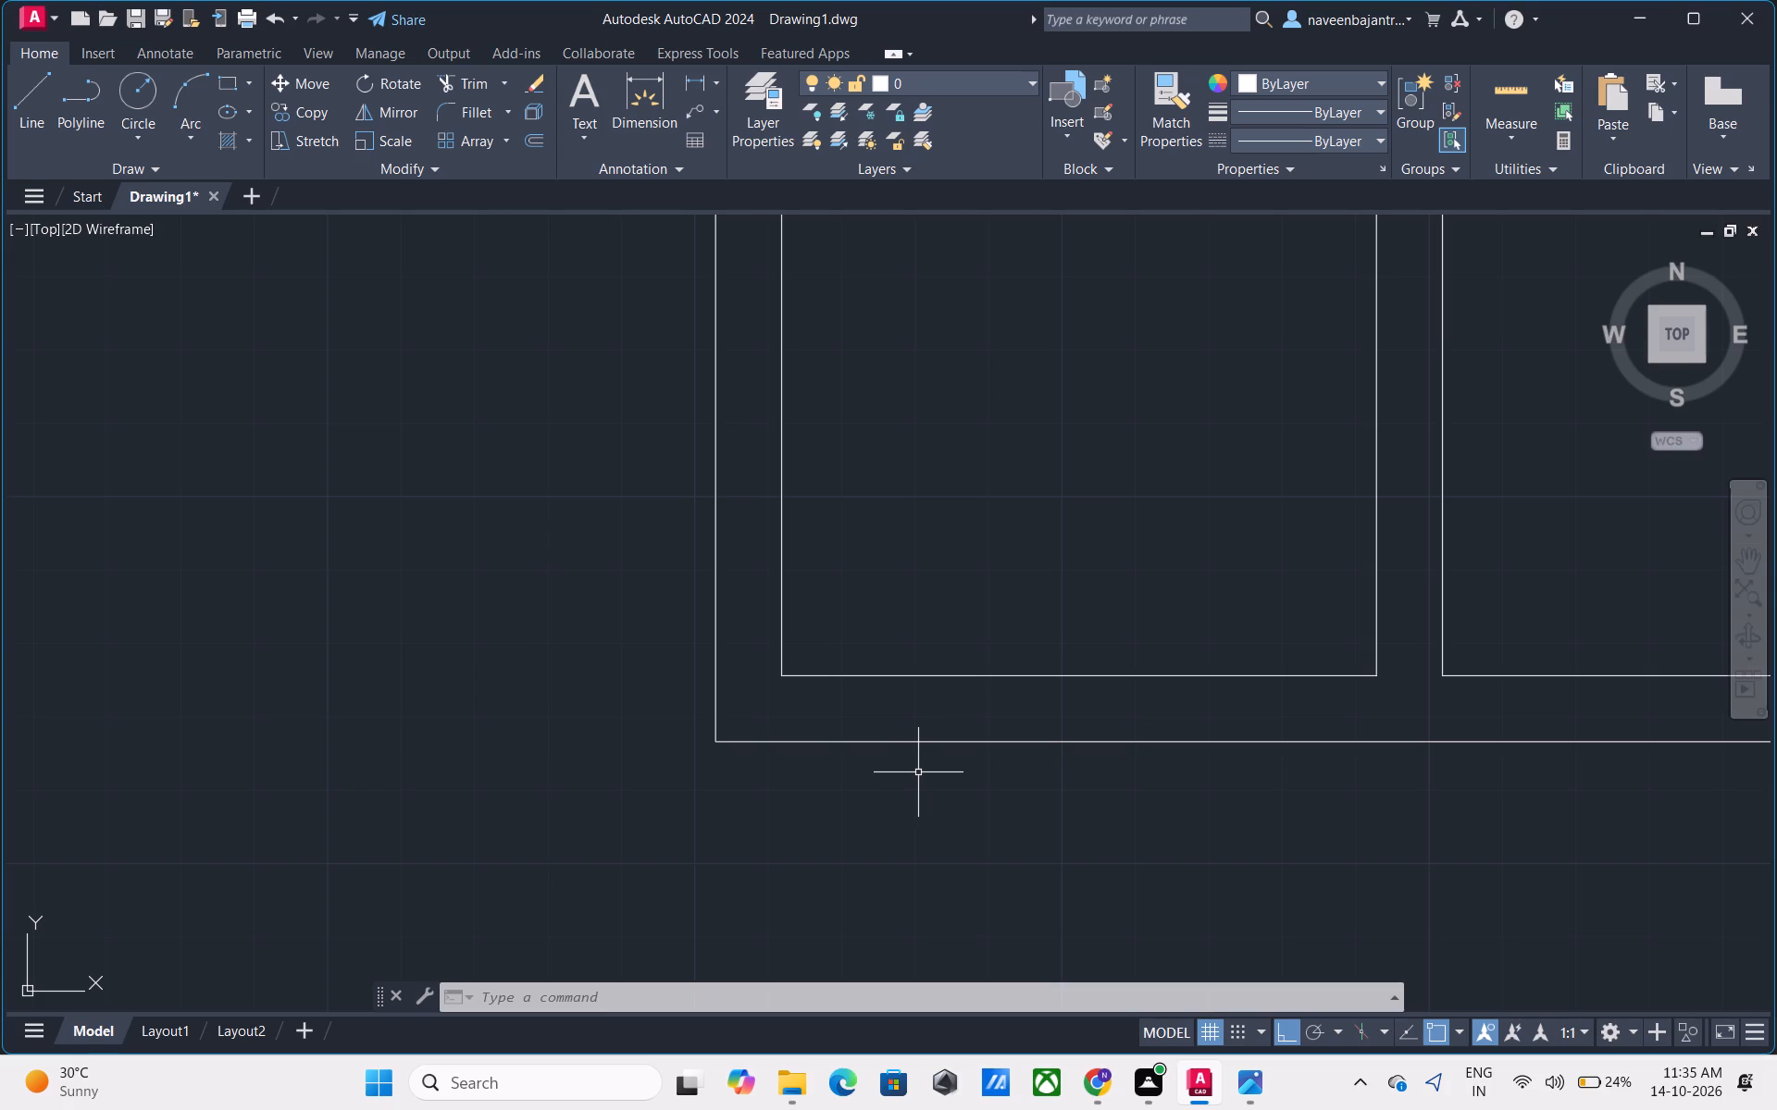
key(Escape)
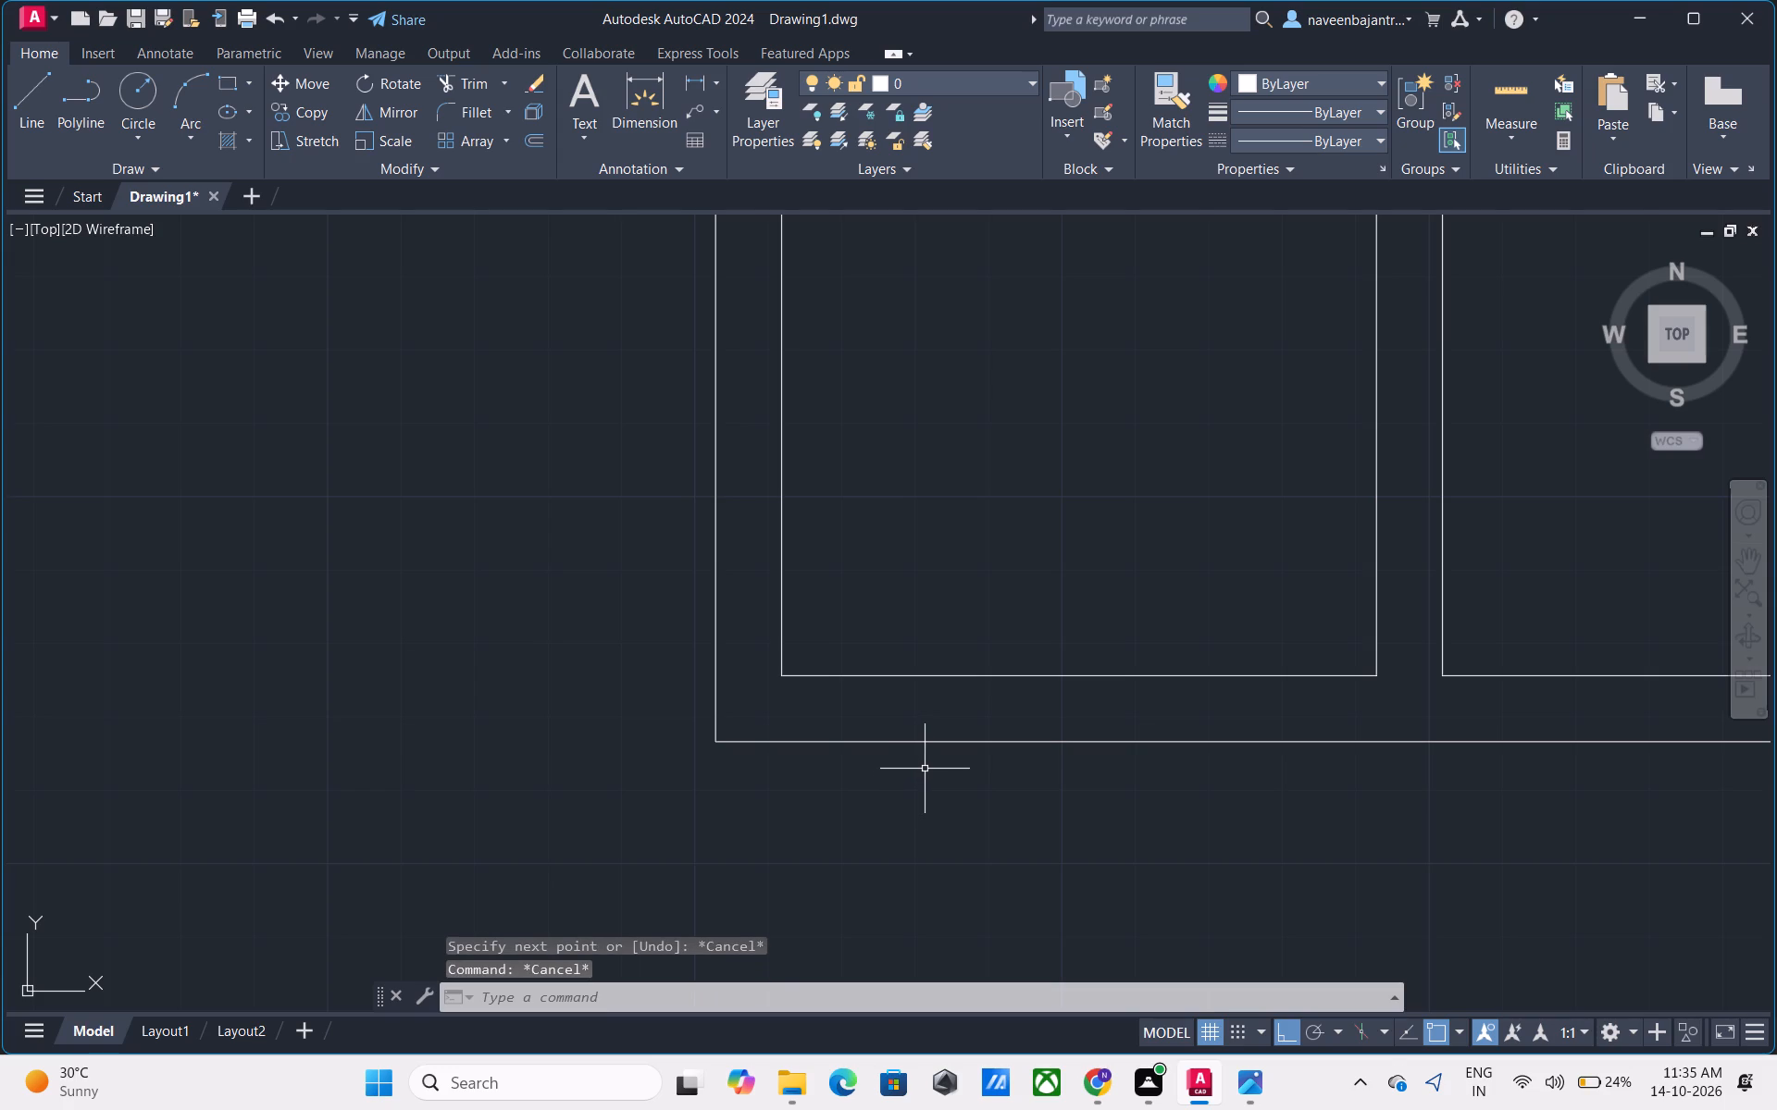
text(L)
key(space)
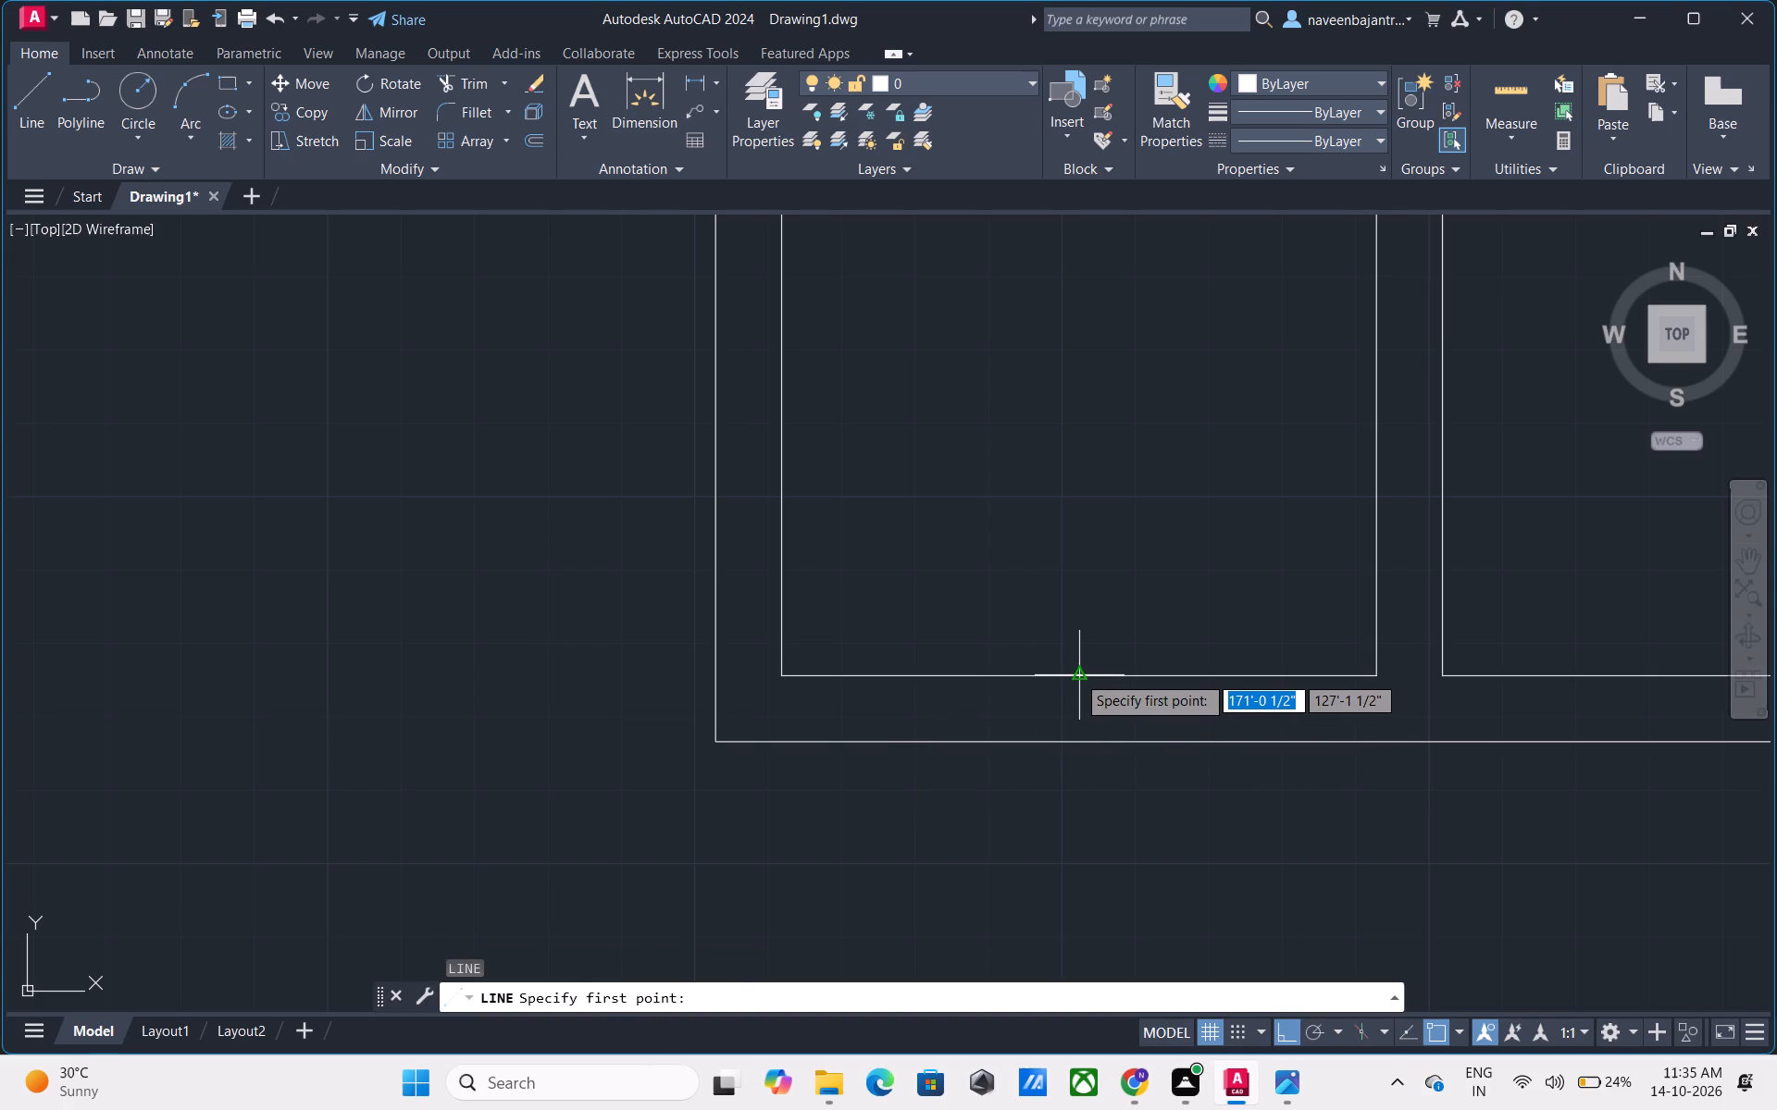
click(1076, 674)
click(1075, 769)
key(Escape)
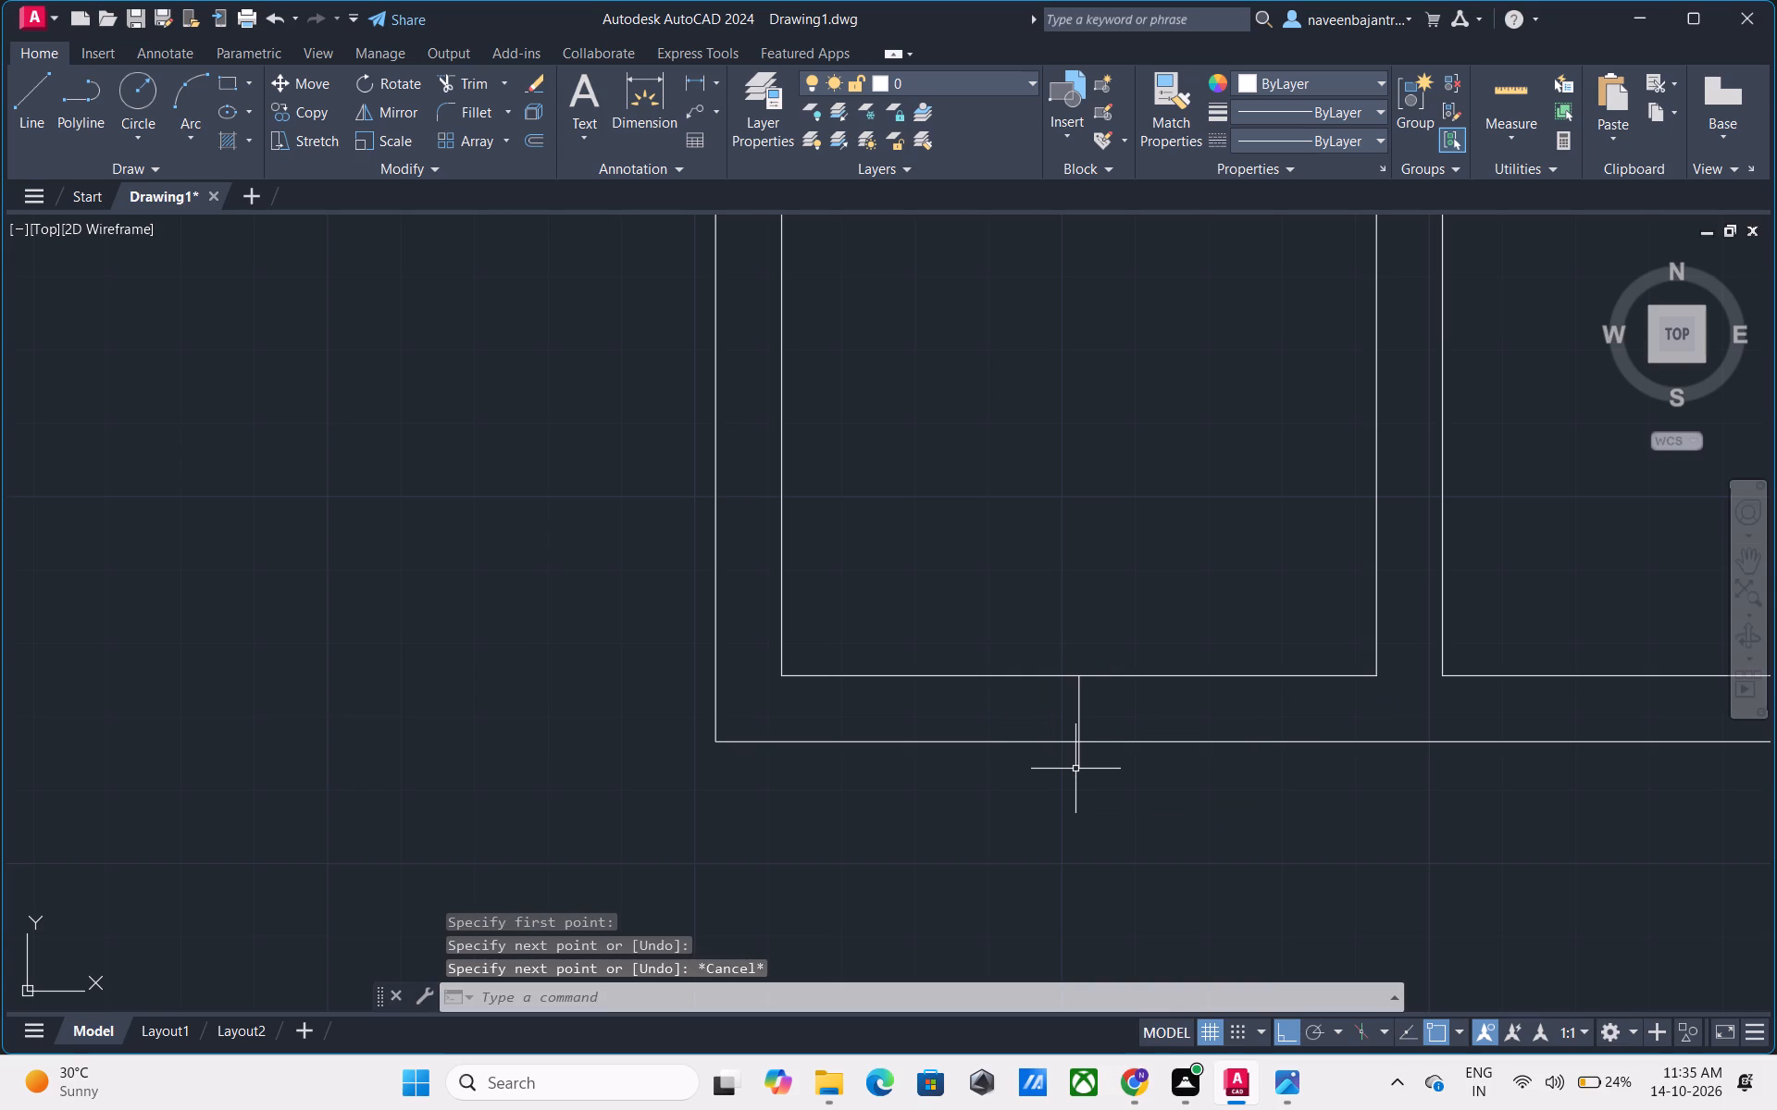
Trim the part of the short vertical line that extends past the outer face of the southwest room's south wall.
key(t)
key(r)
key(space)
click(1077, 759)
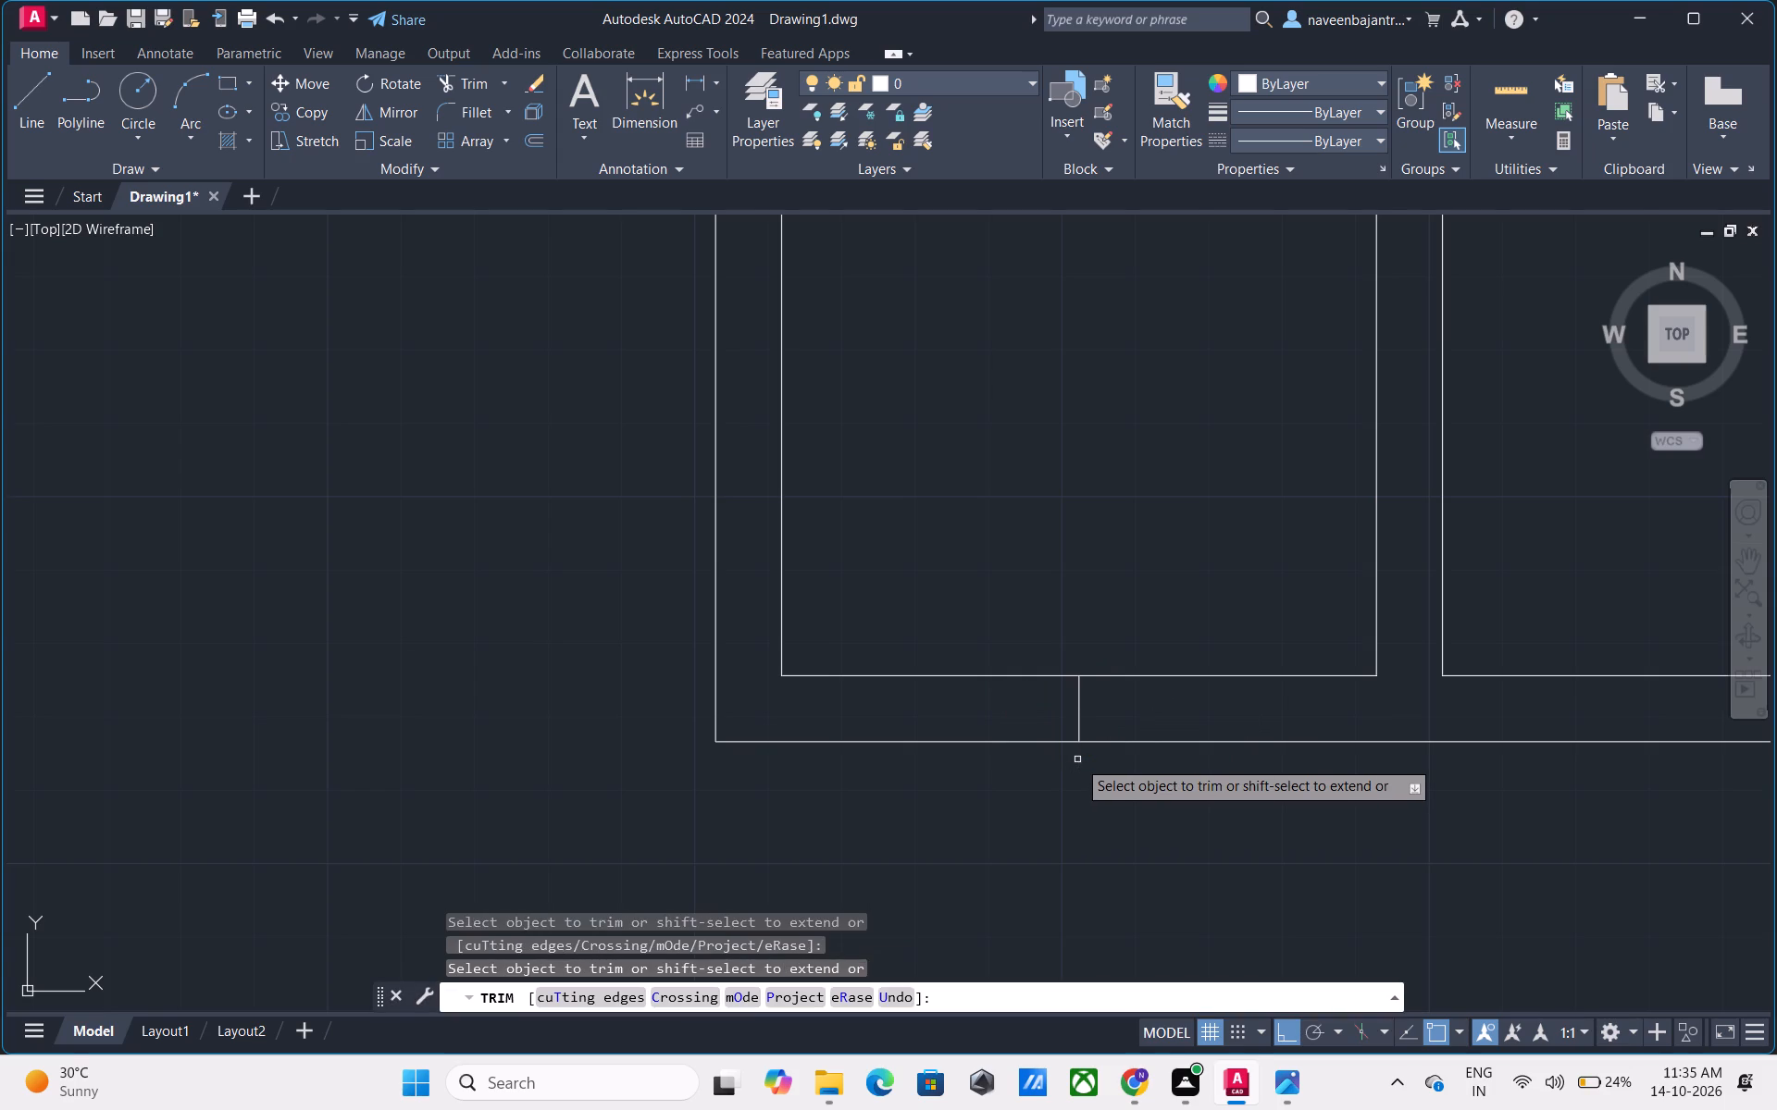
key(Escape)
Offset the short vertical line in the southwest room's south wall 2' to both its east and west sides.
text(O)
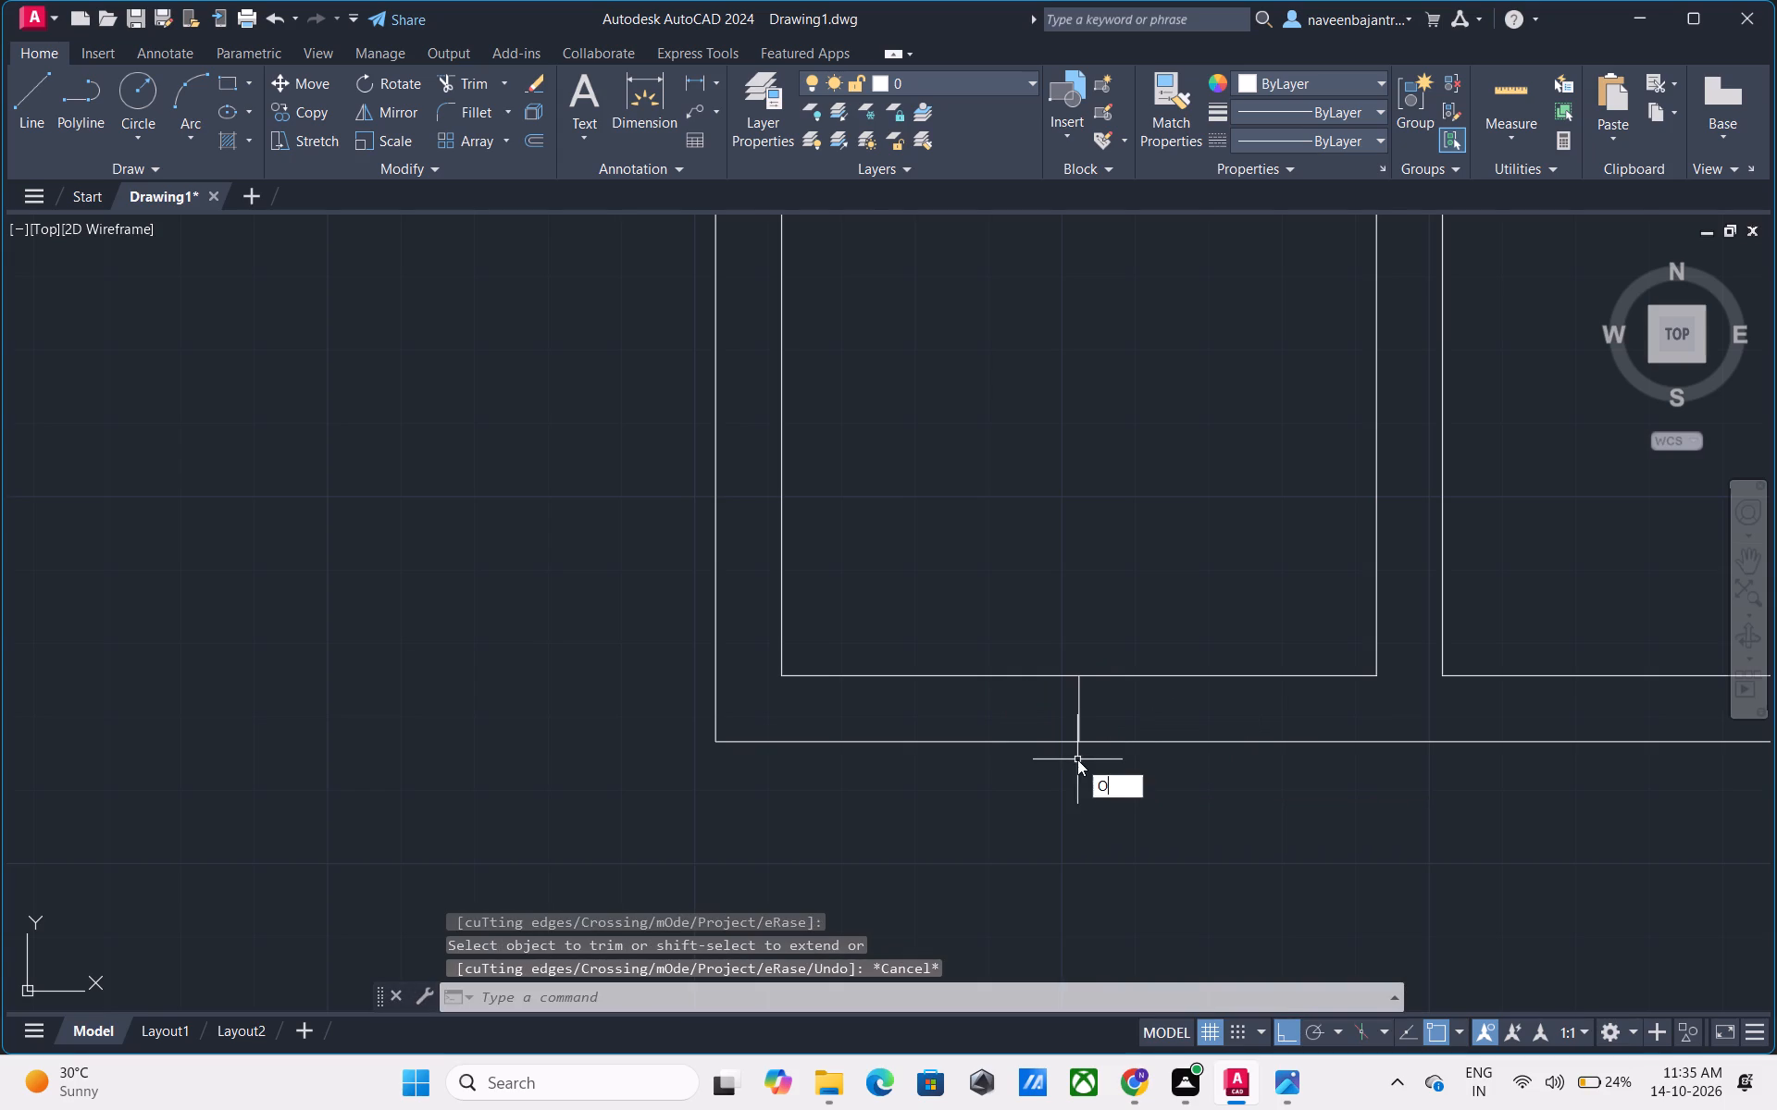
key(space)
text(2')
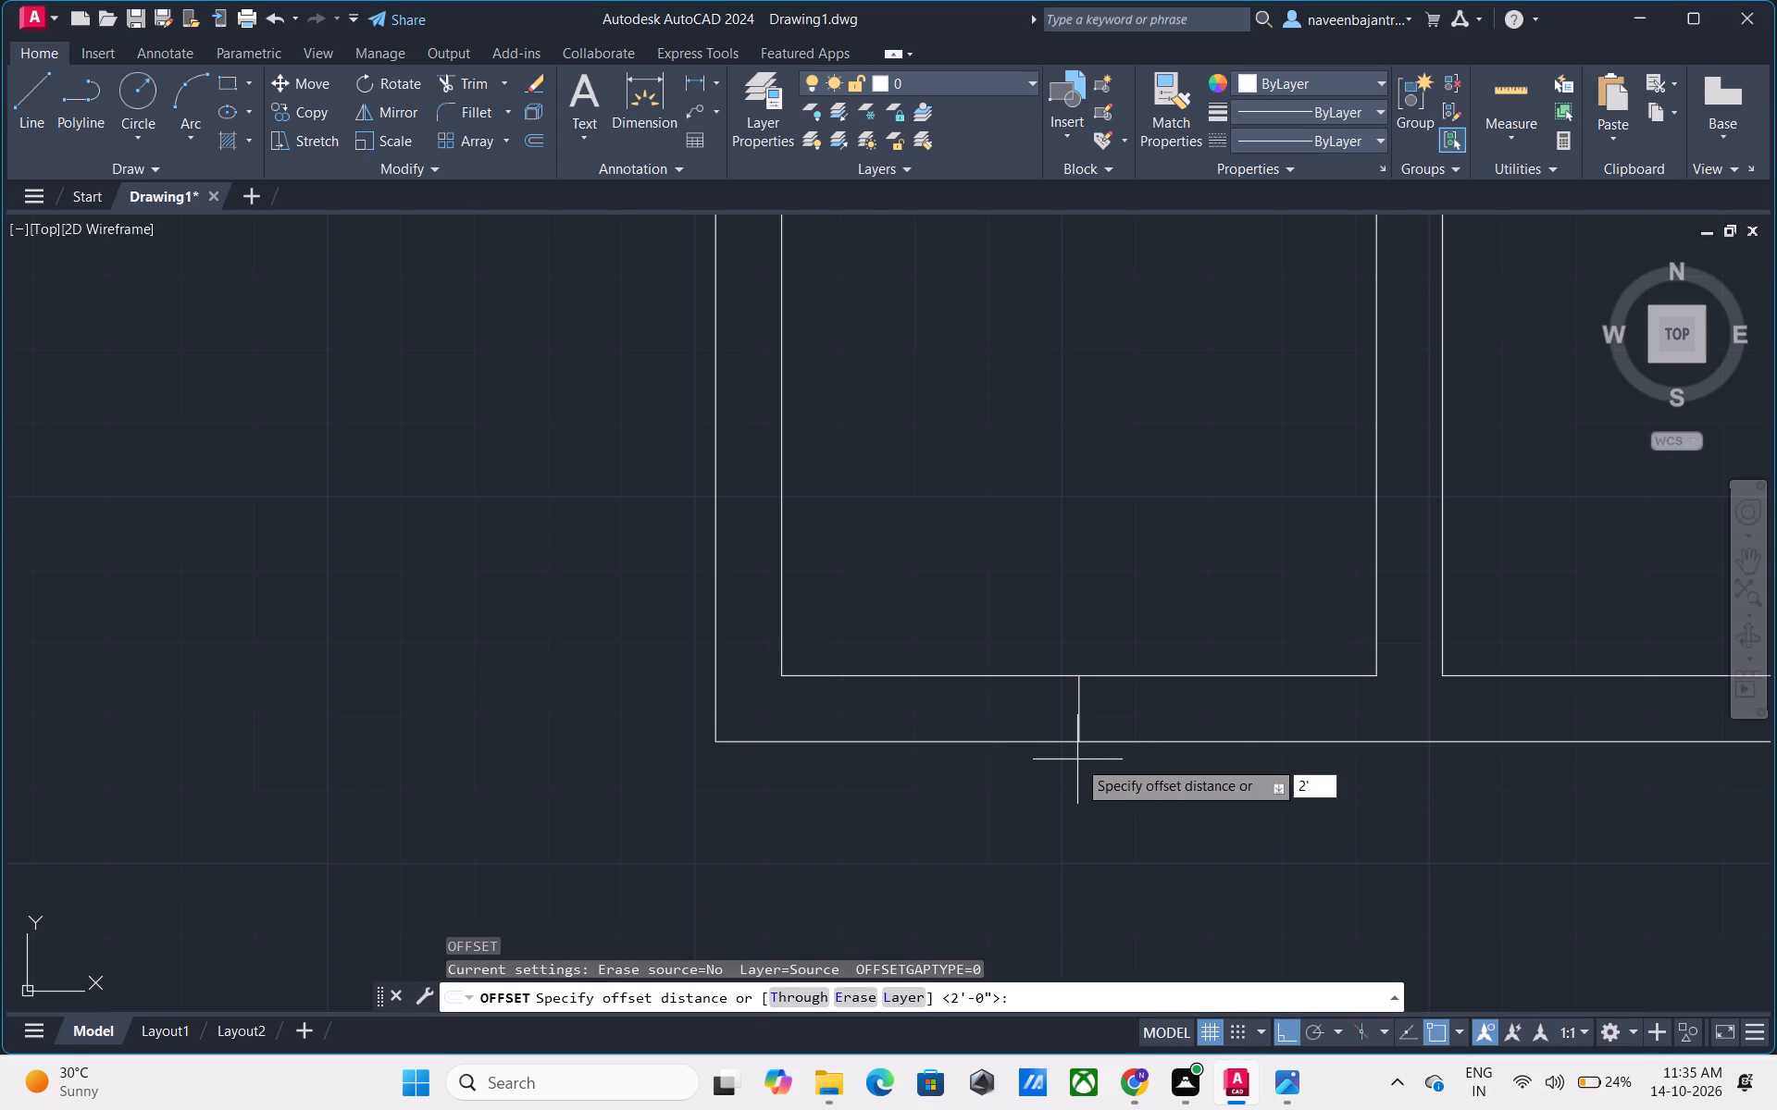
key(Return)
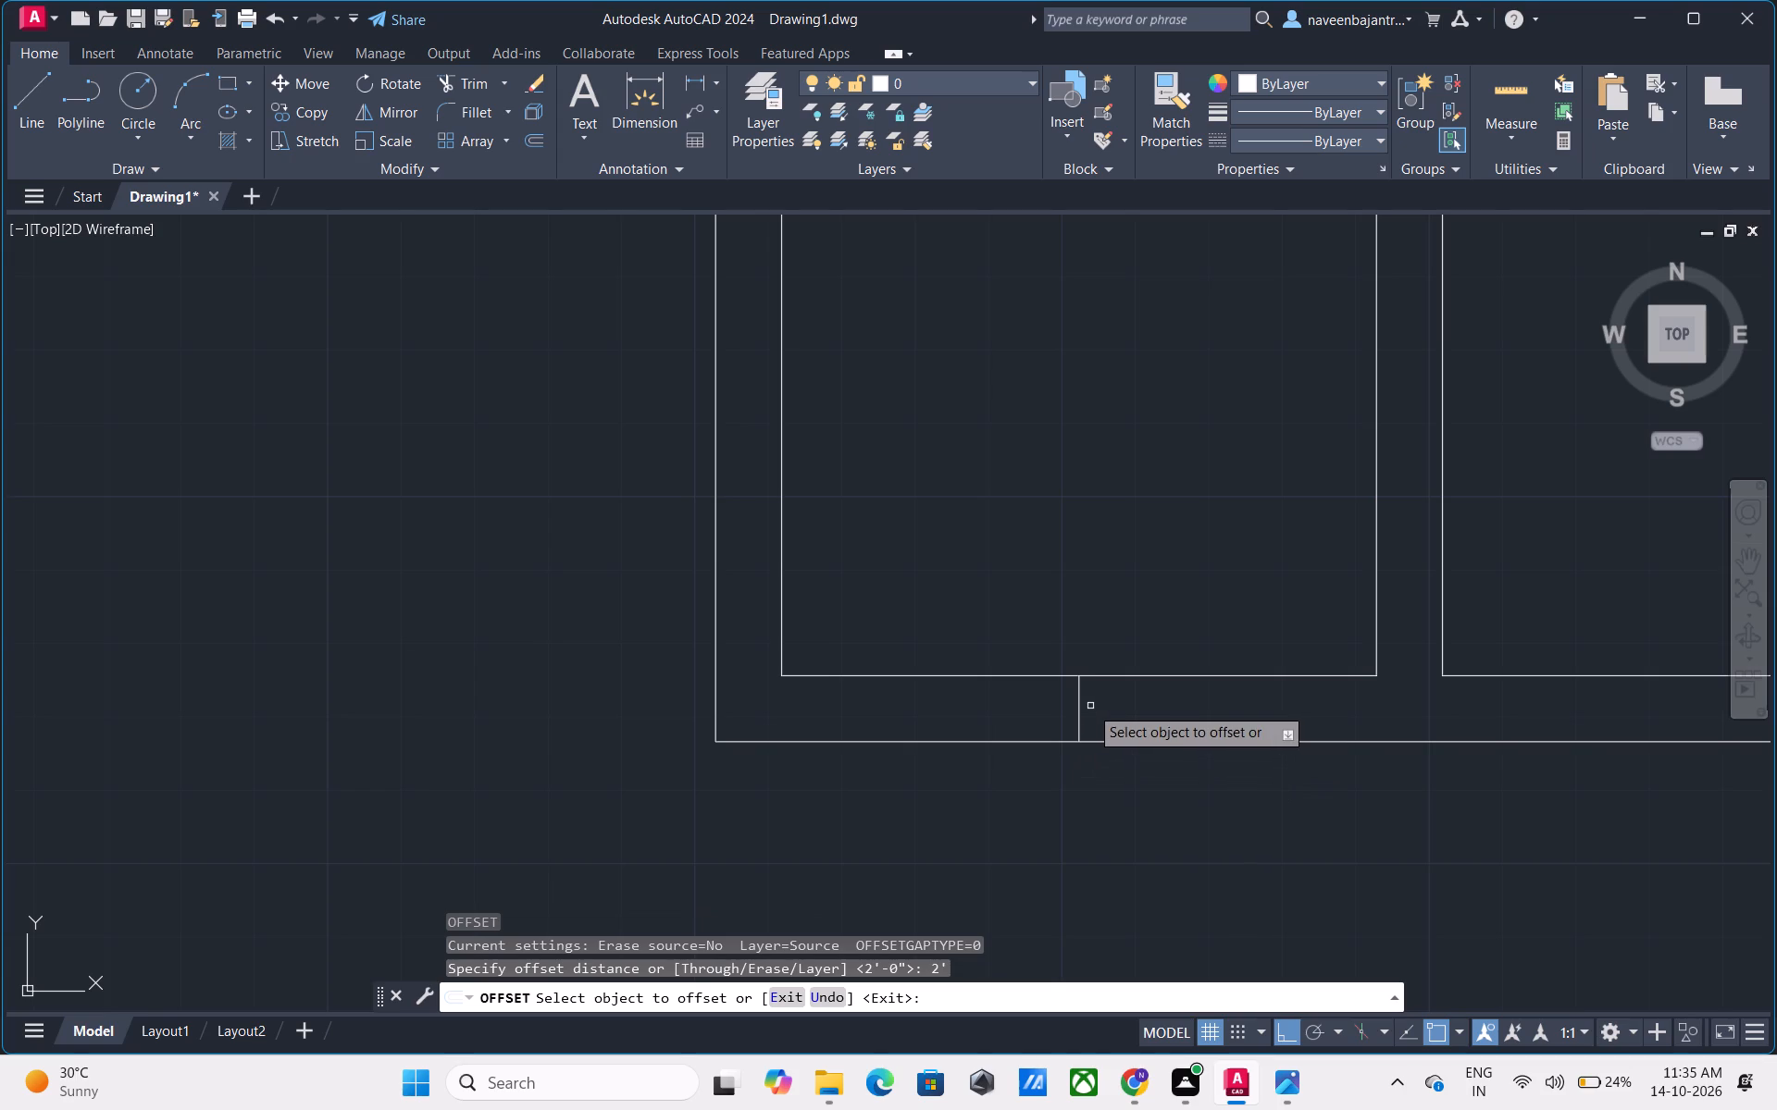
click(1077, 712)
click(1129, 710)
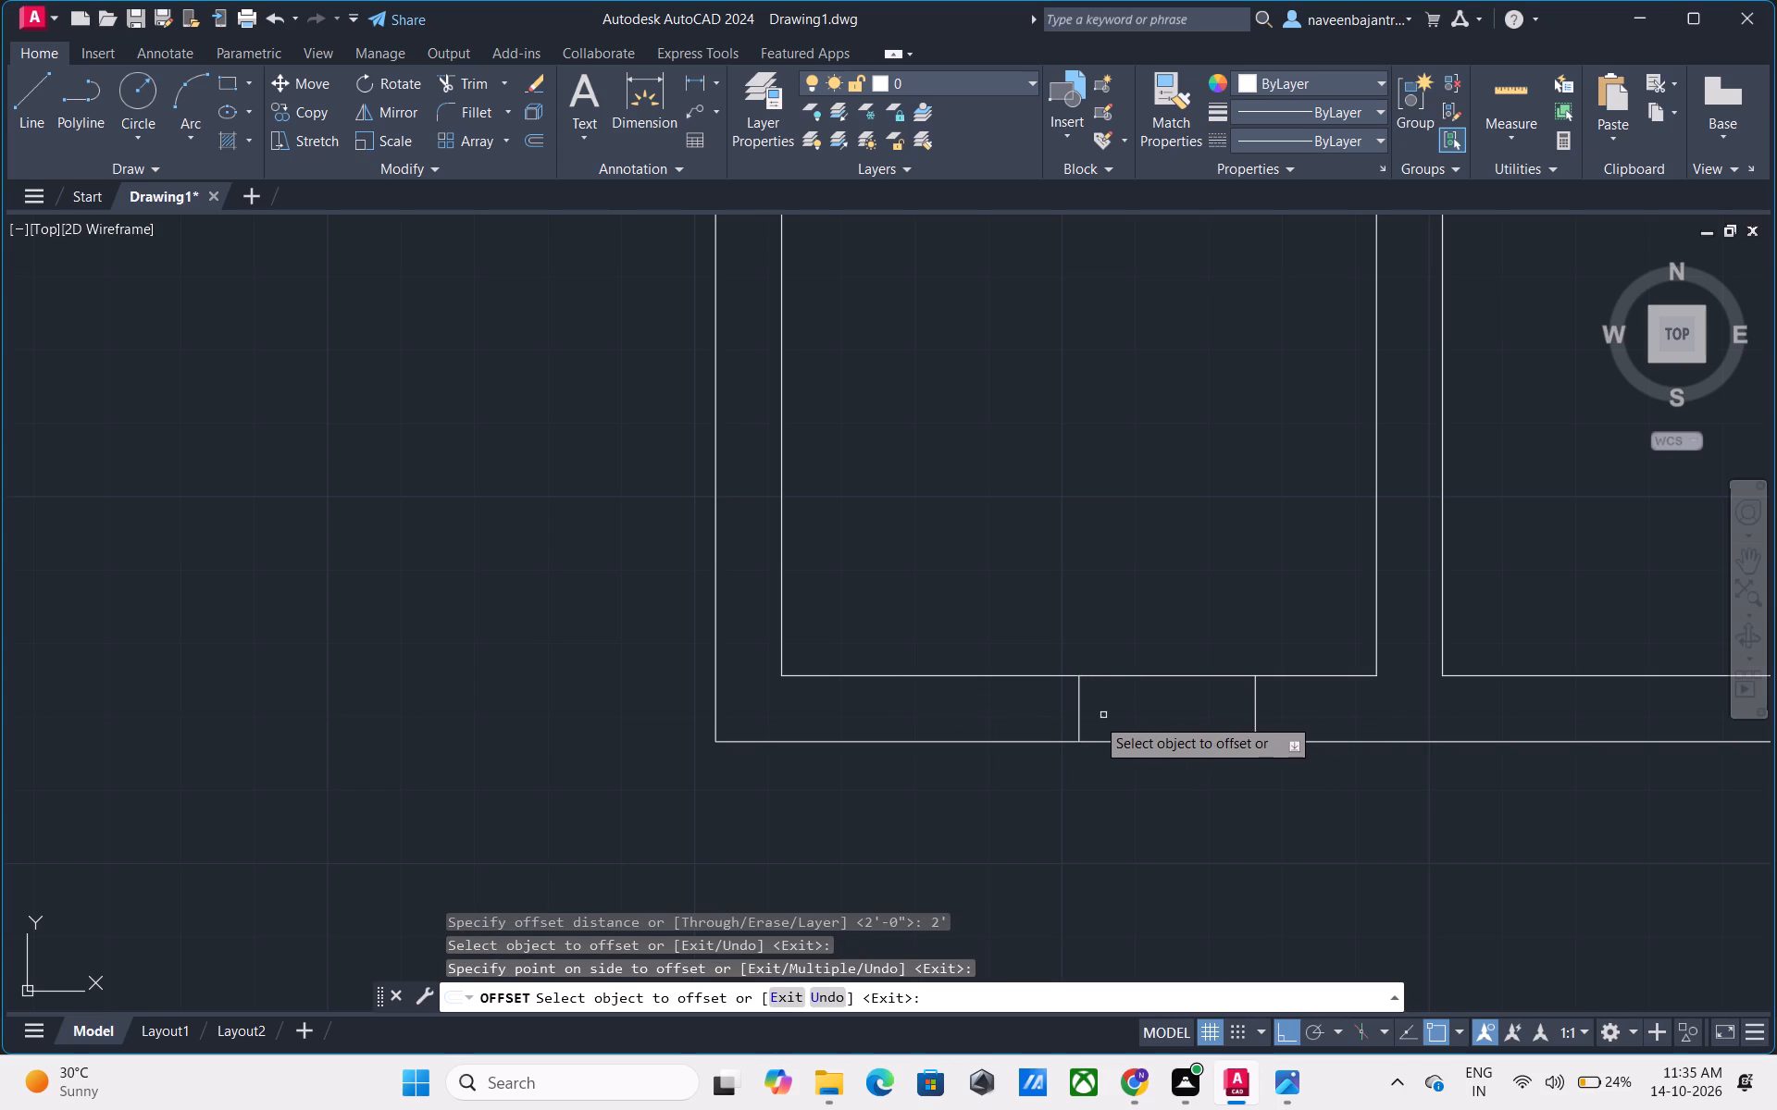
click(1077, 719)
click(998, 719)
key(Escape)
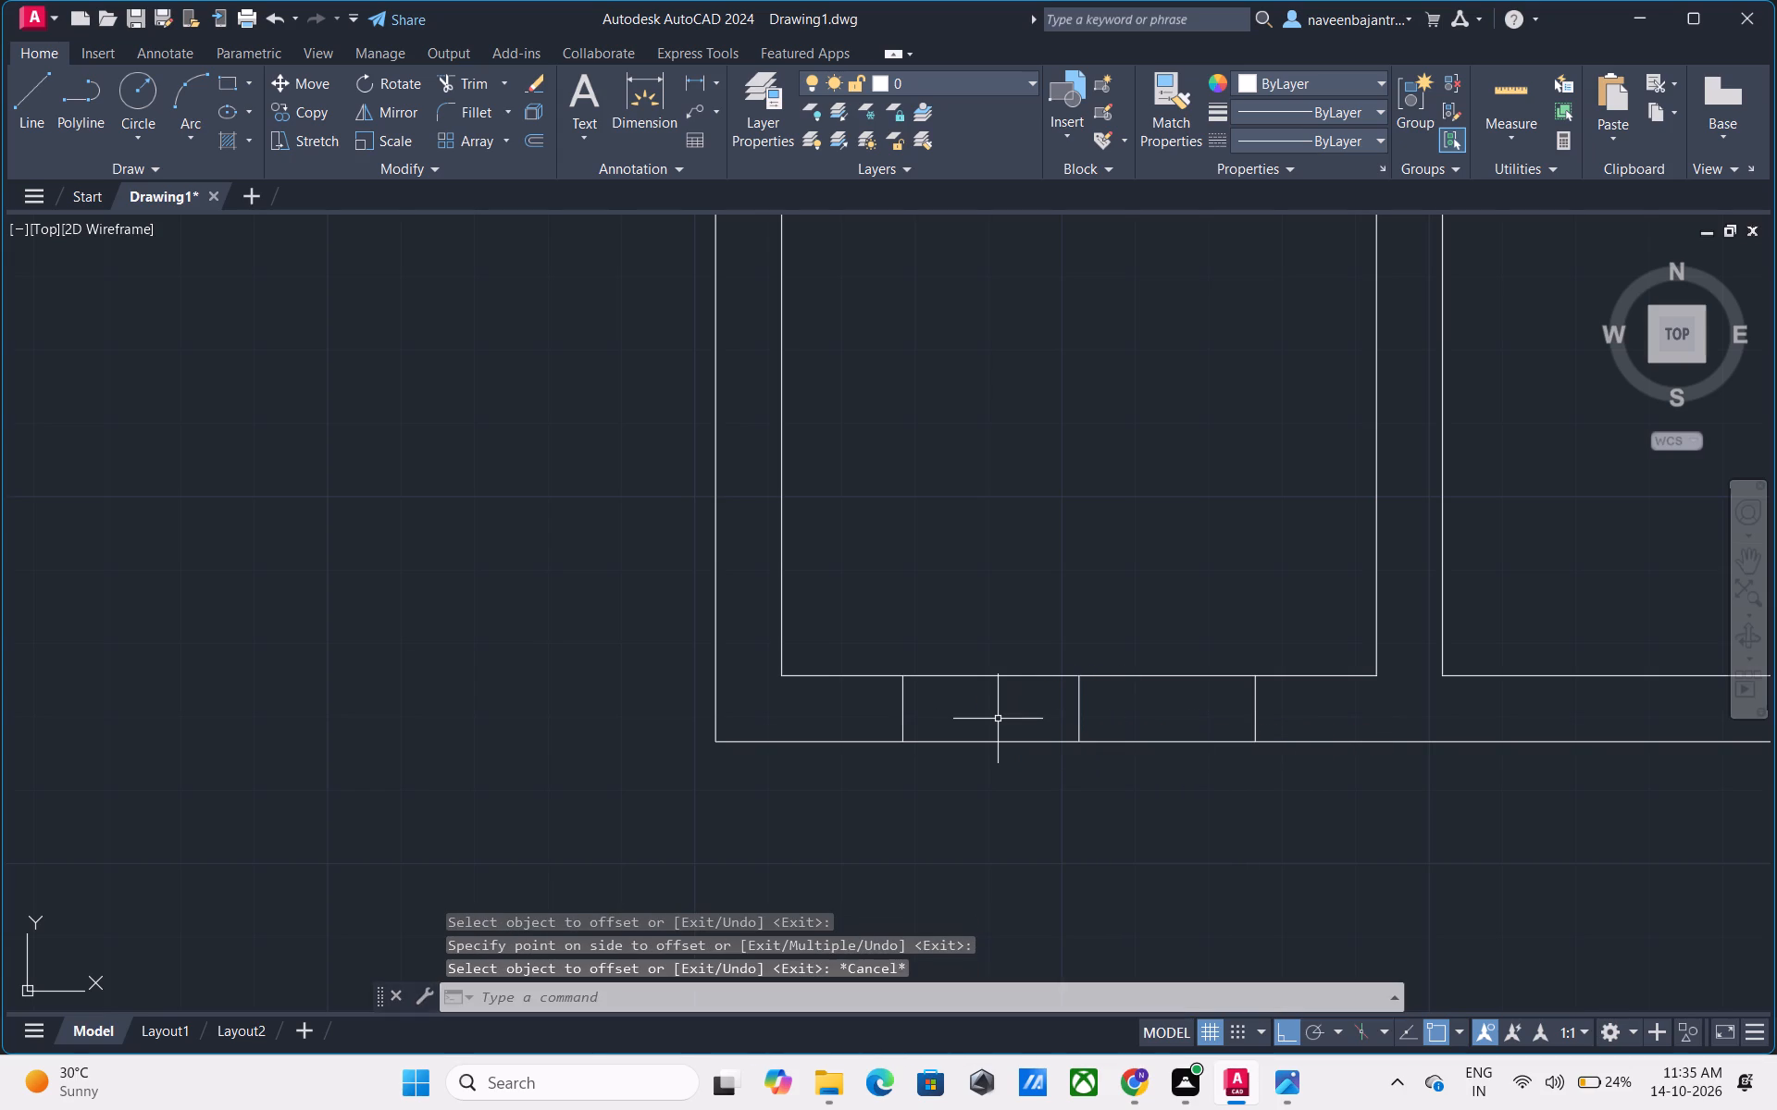
Remove the original middle line between the two offset lines in the southwest room's south wall with Trim.
text(TR)
key(space)
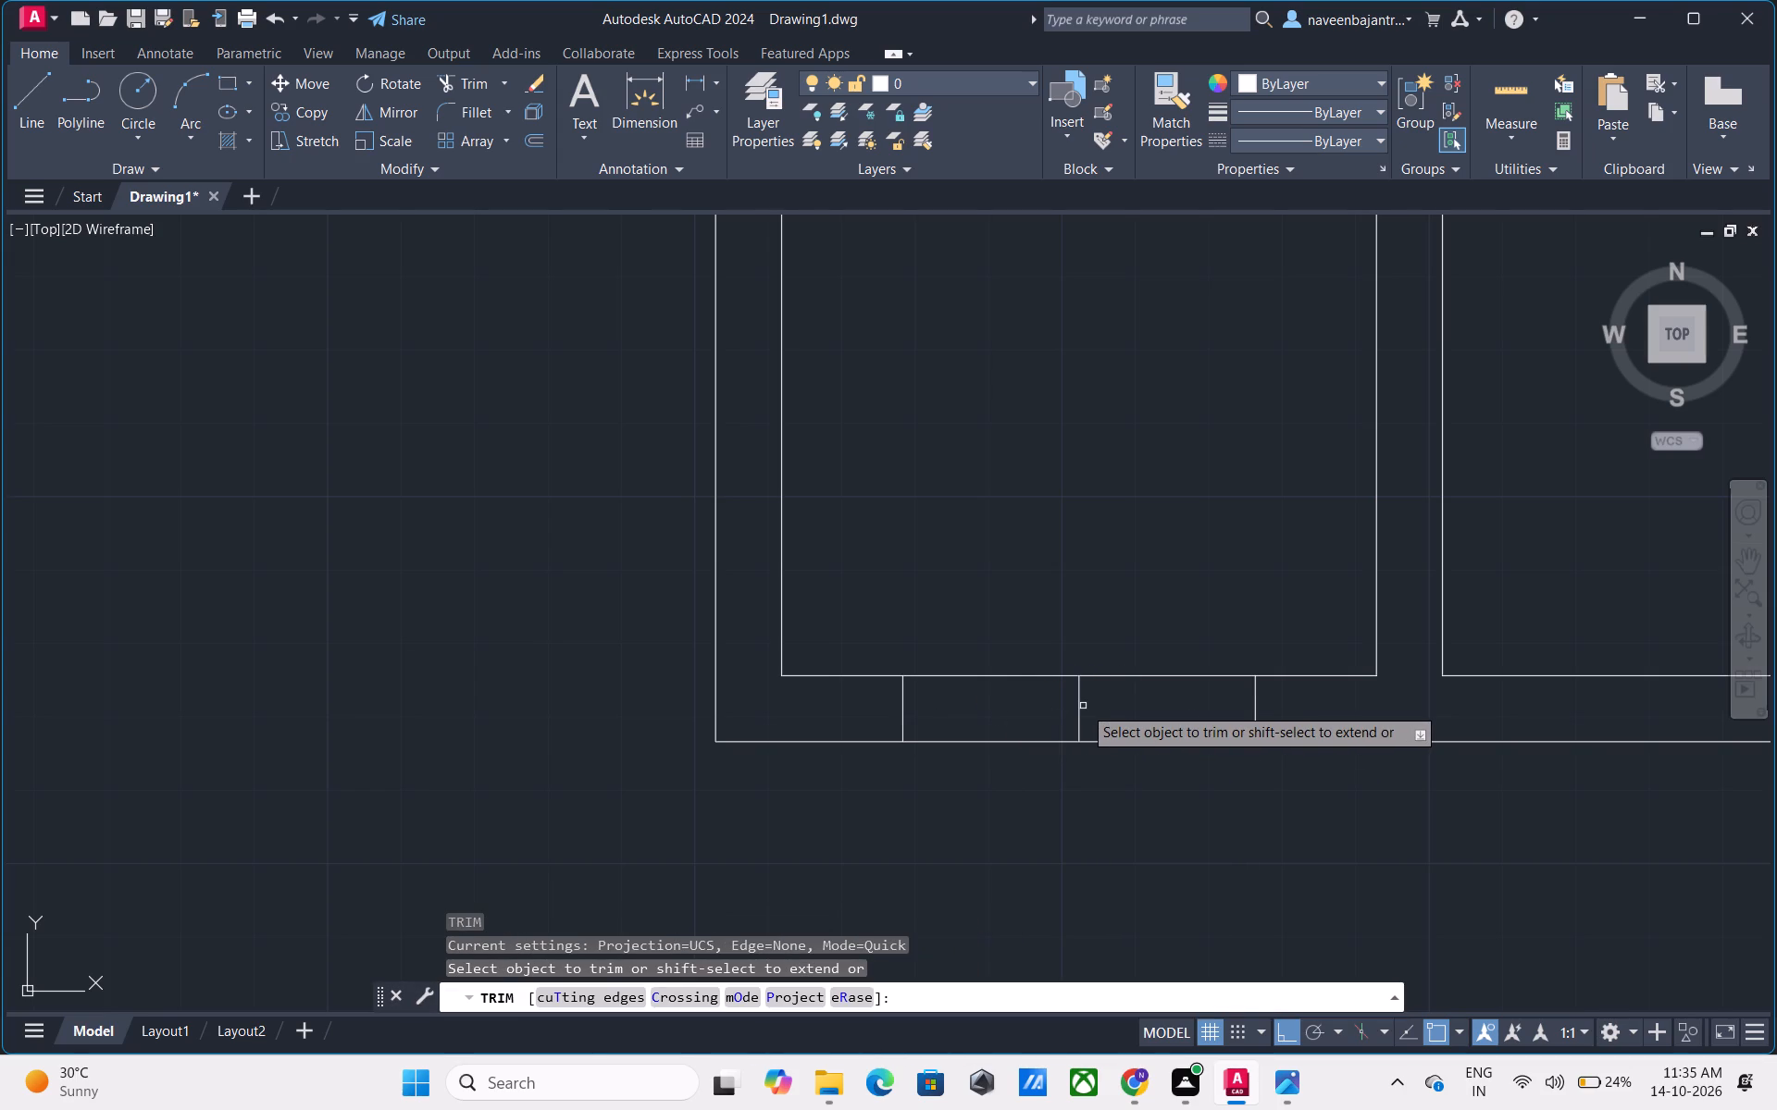
click(1081, 709)
key(Escape)
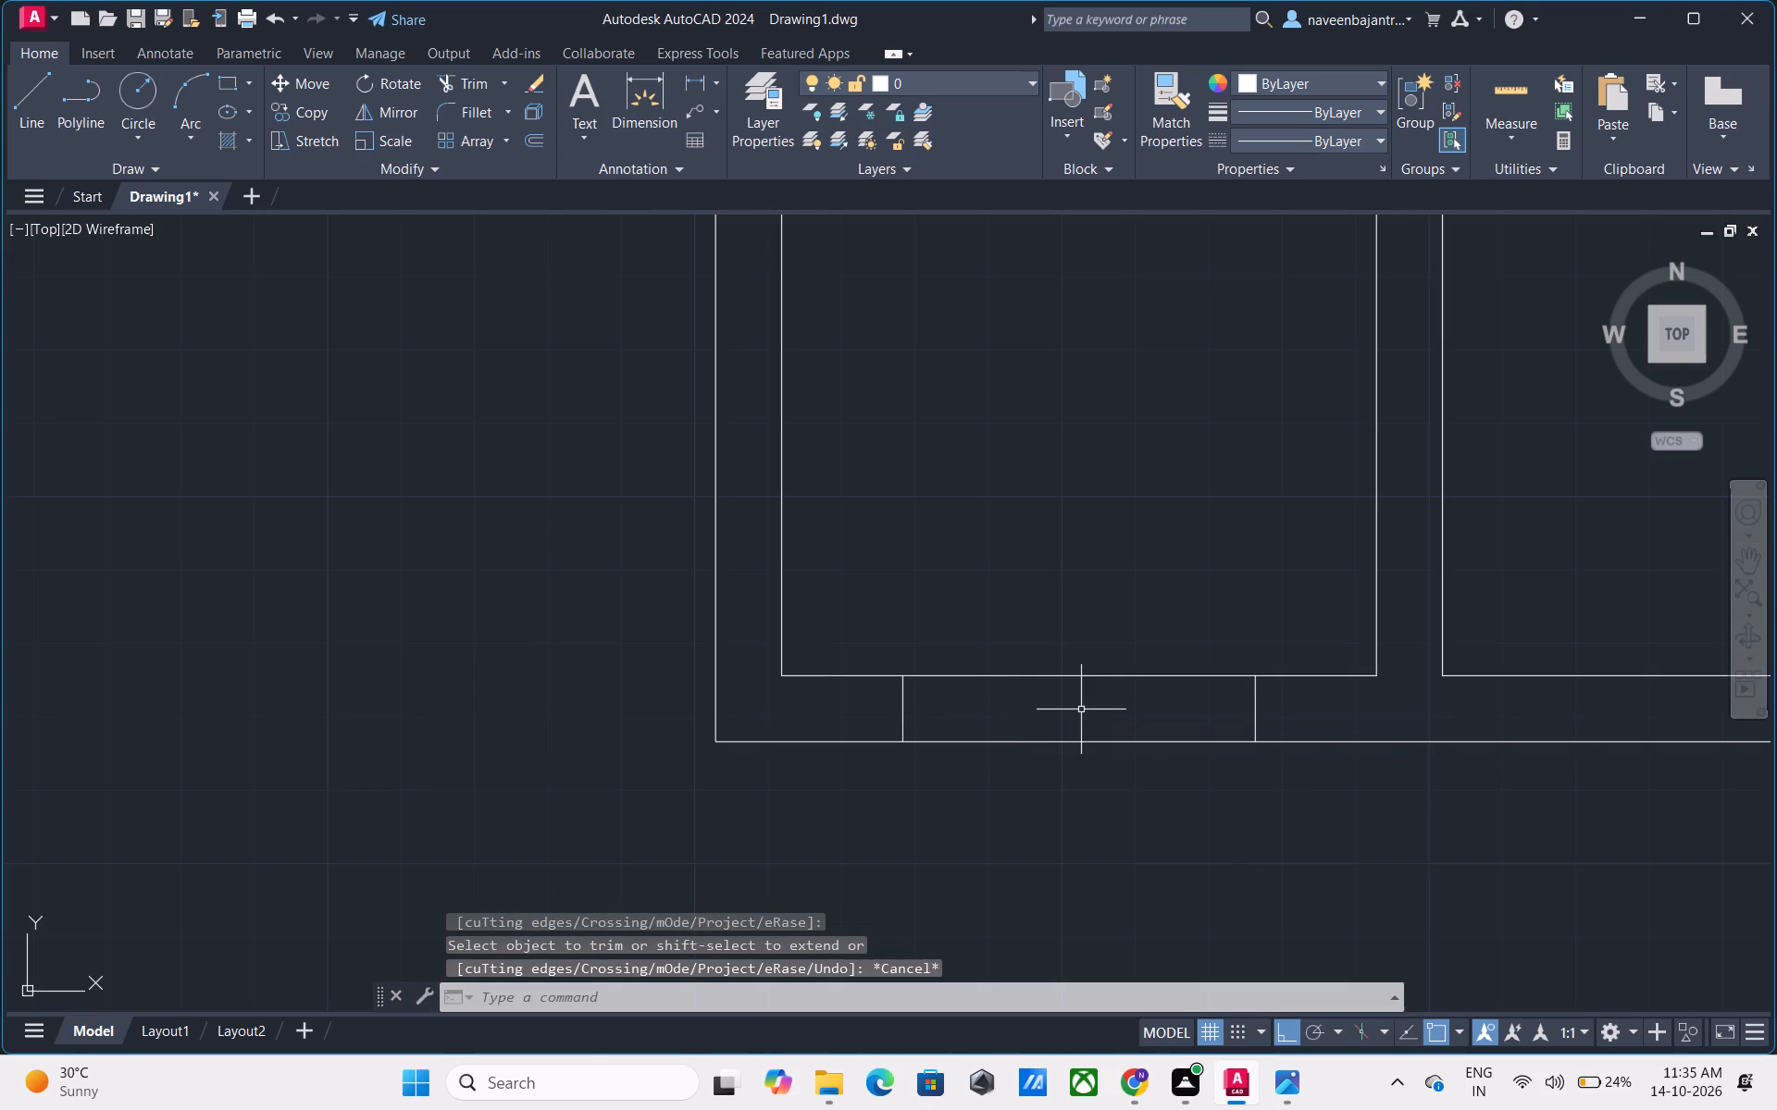
Draw a horizontal window line joining the midpoints of the two short lines in the southwest room's south wall.
text(L)
key(space)
click(909, 713)
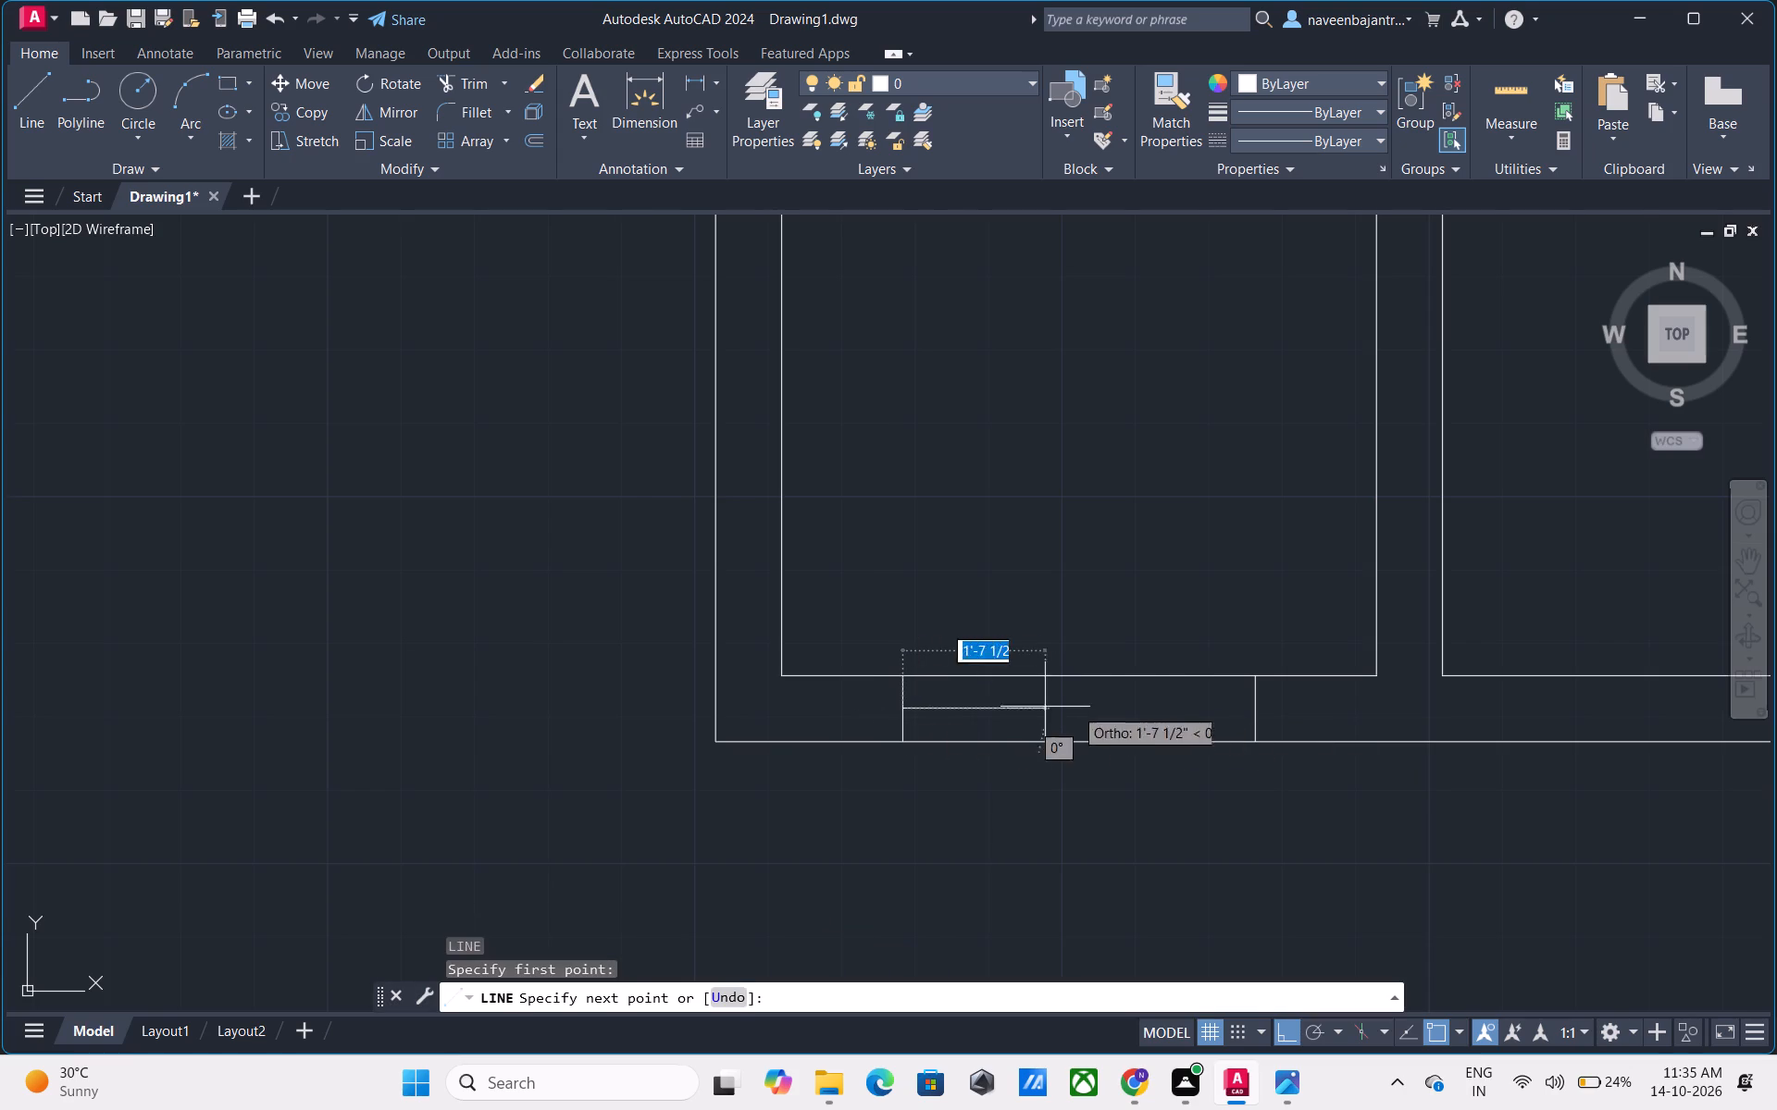
click(1255, 706)
key(Escape)
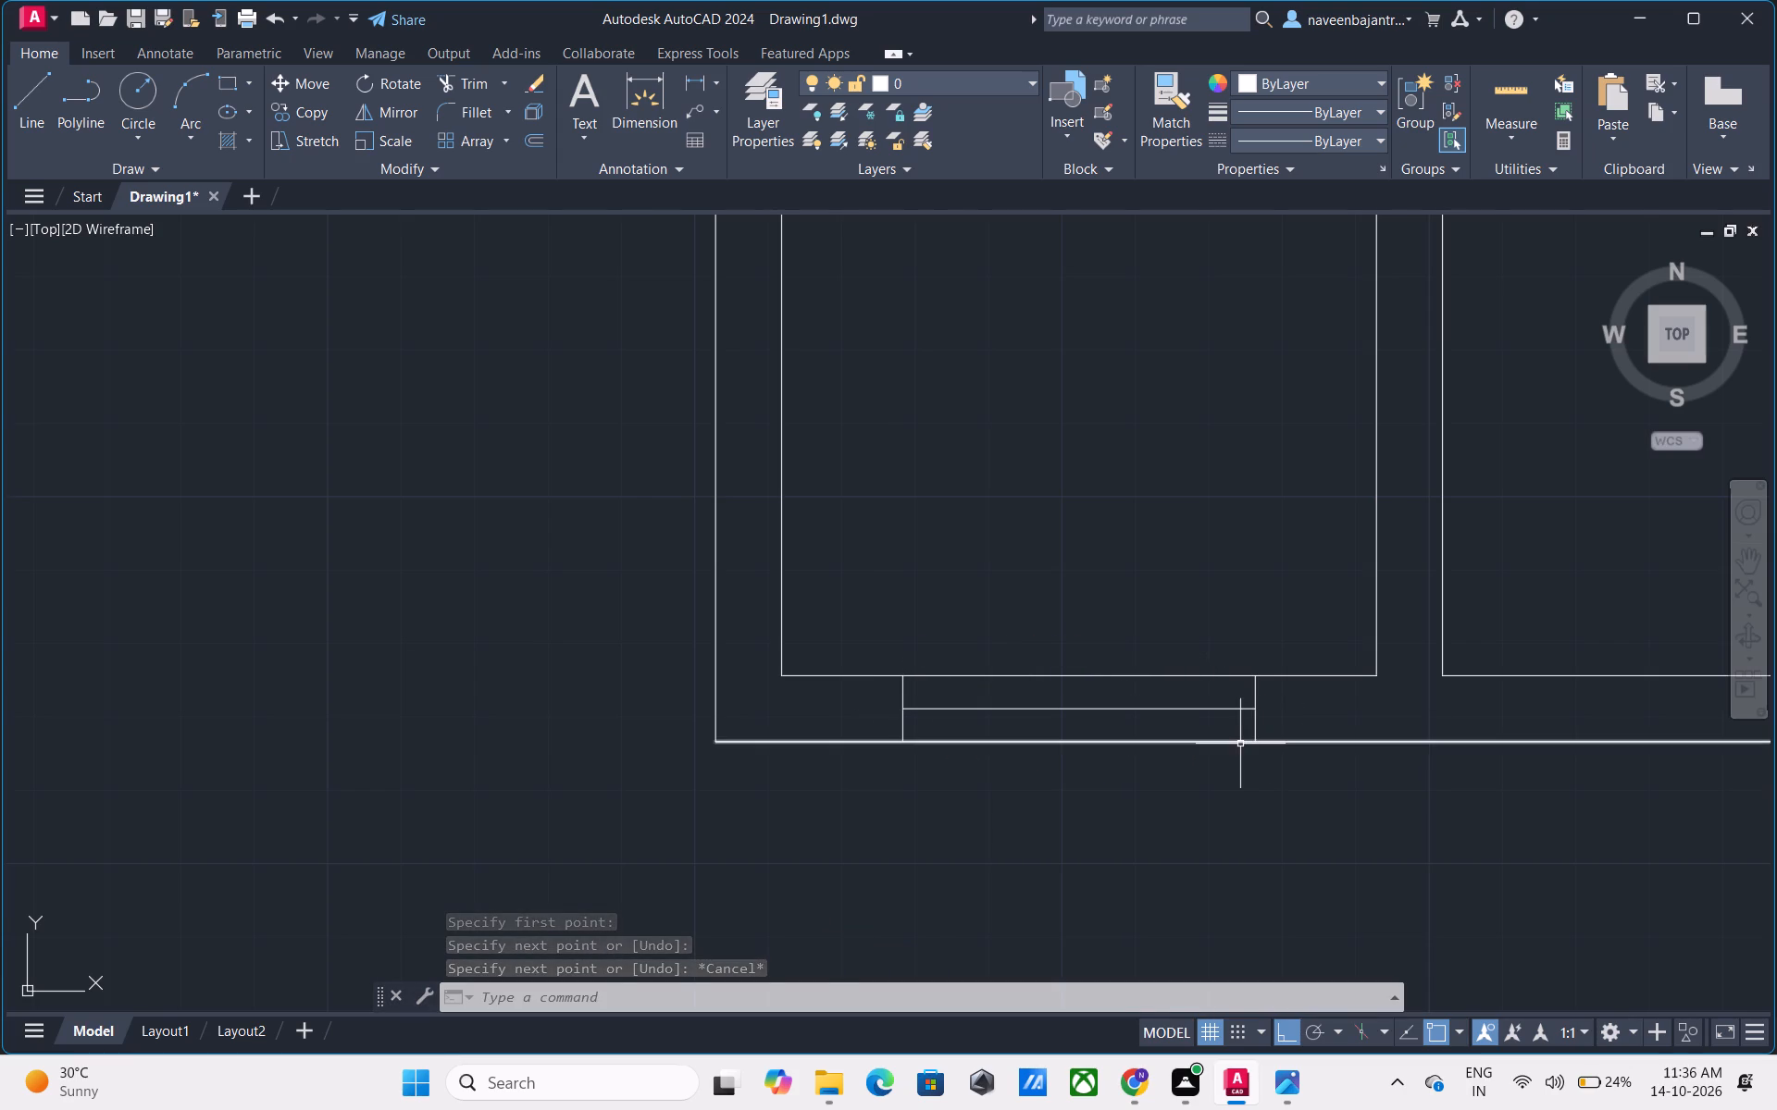
Draw a horizontal line from the east wall midpoint of the room just south of the northwest room, westward past the exterior west wall.
scroll(1240, 744, down, 4)
middle_drag(1236, 425, 1242, 611)
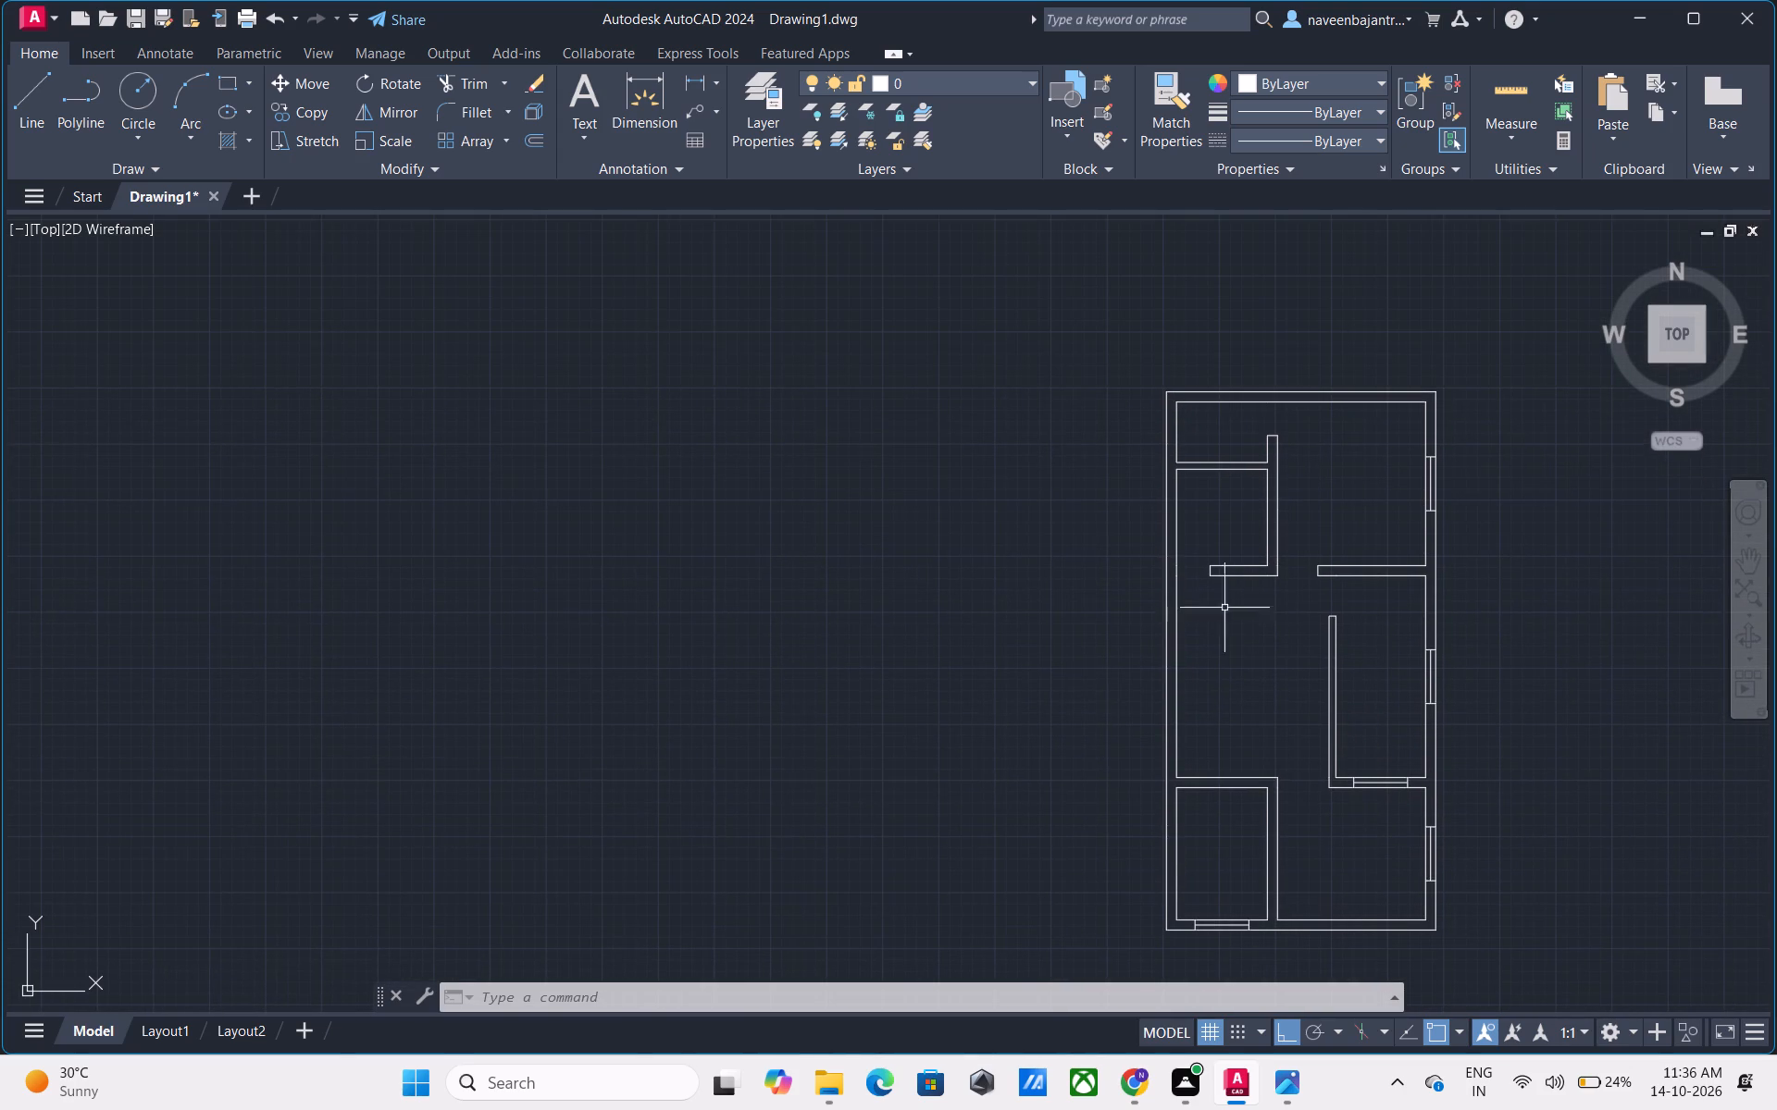
scroll(1236, 522, up, 2)
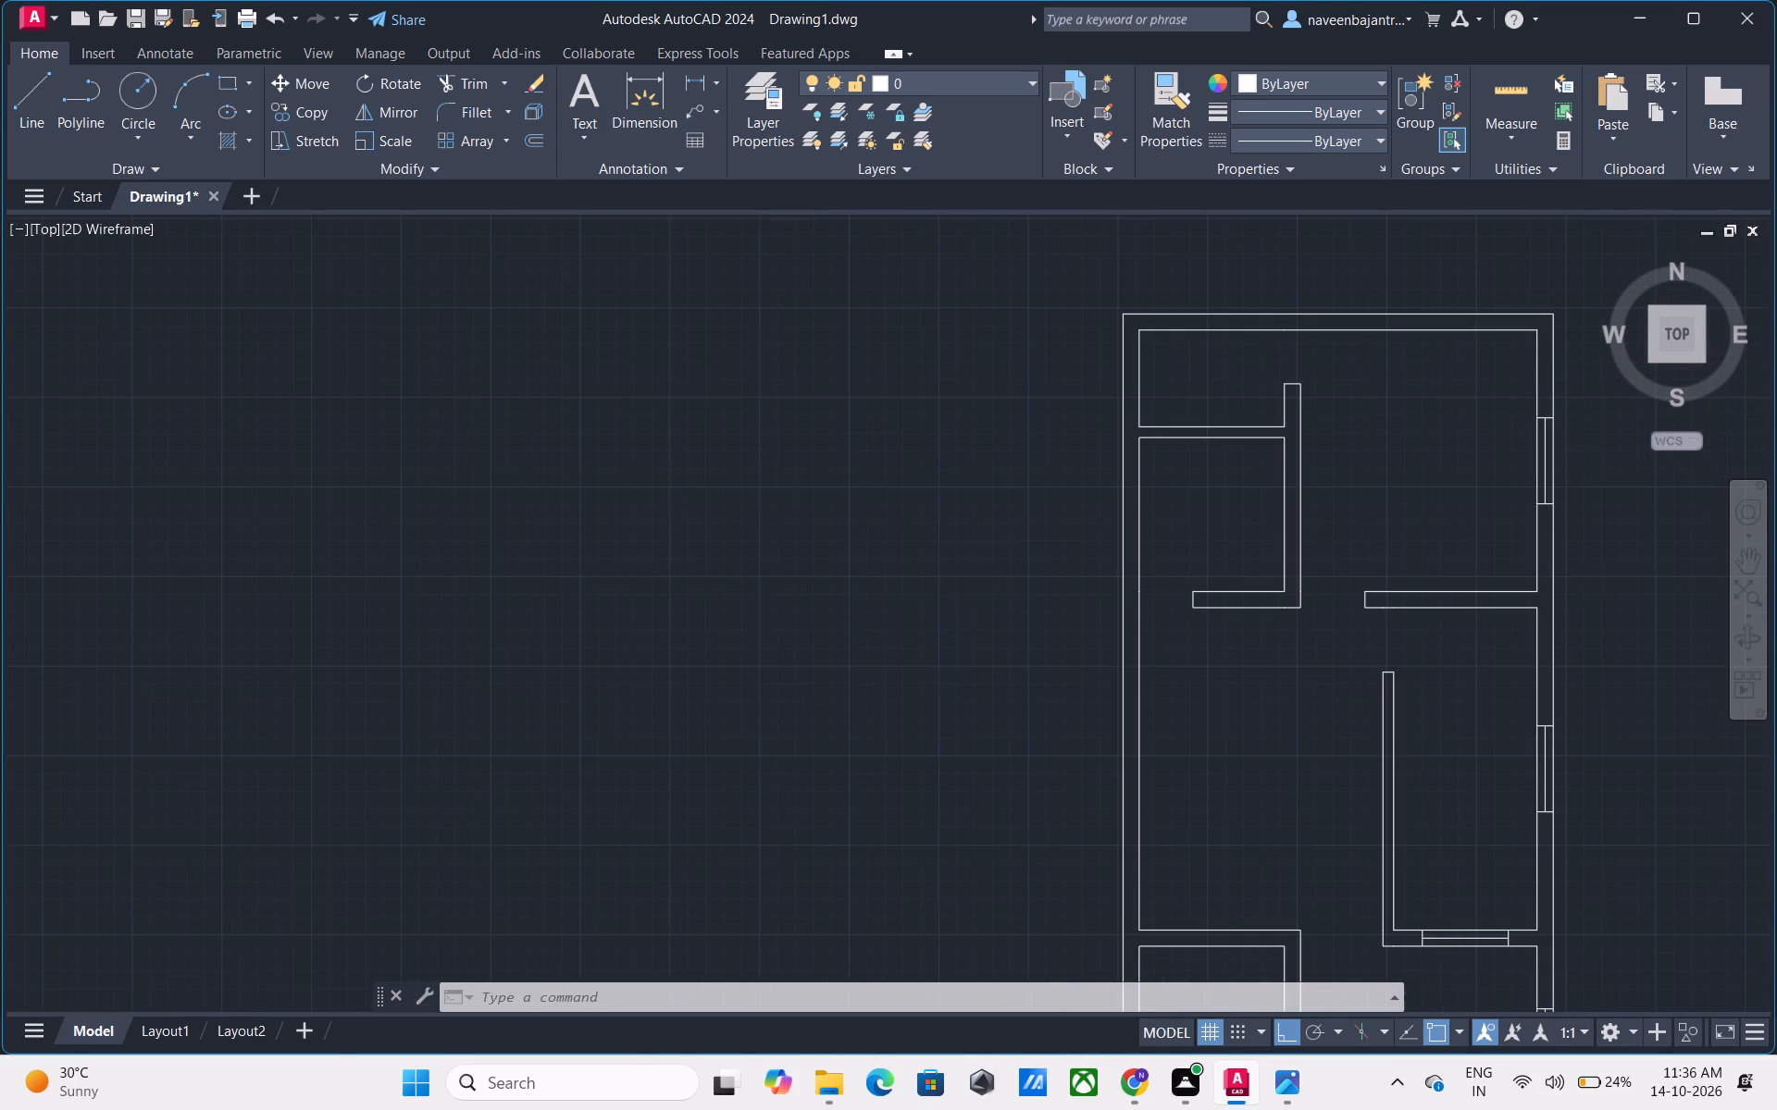
key(Escape)
text(L)
key(space)
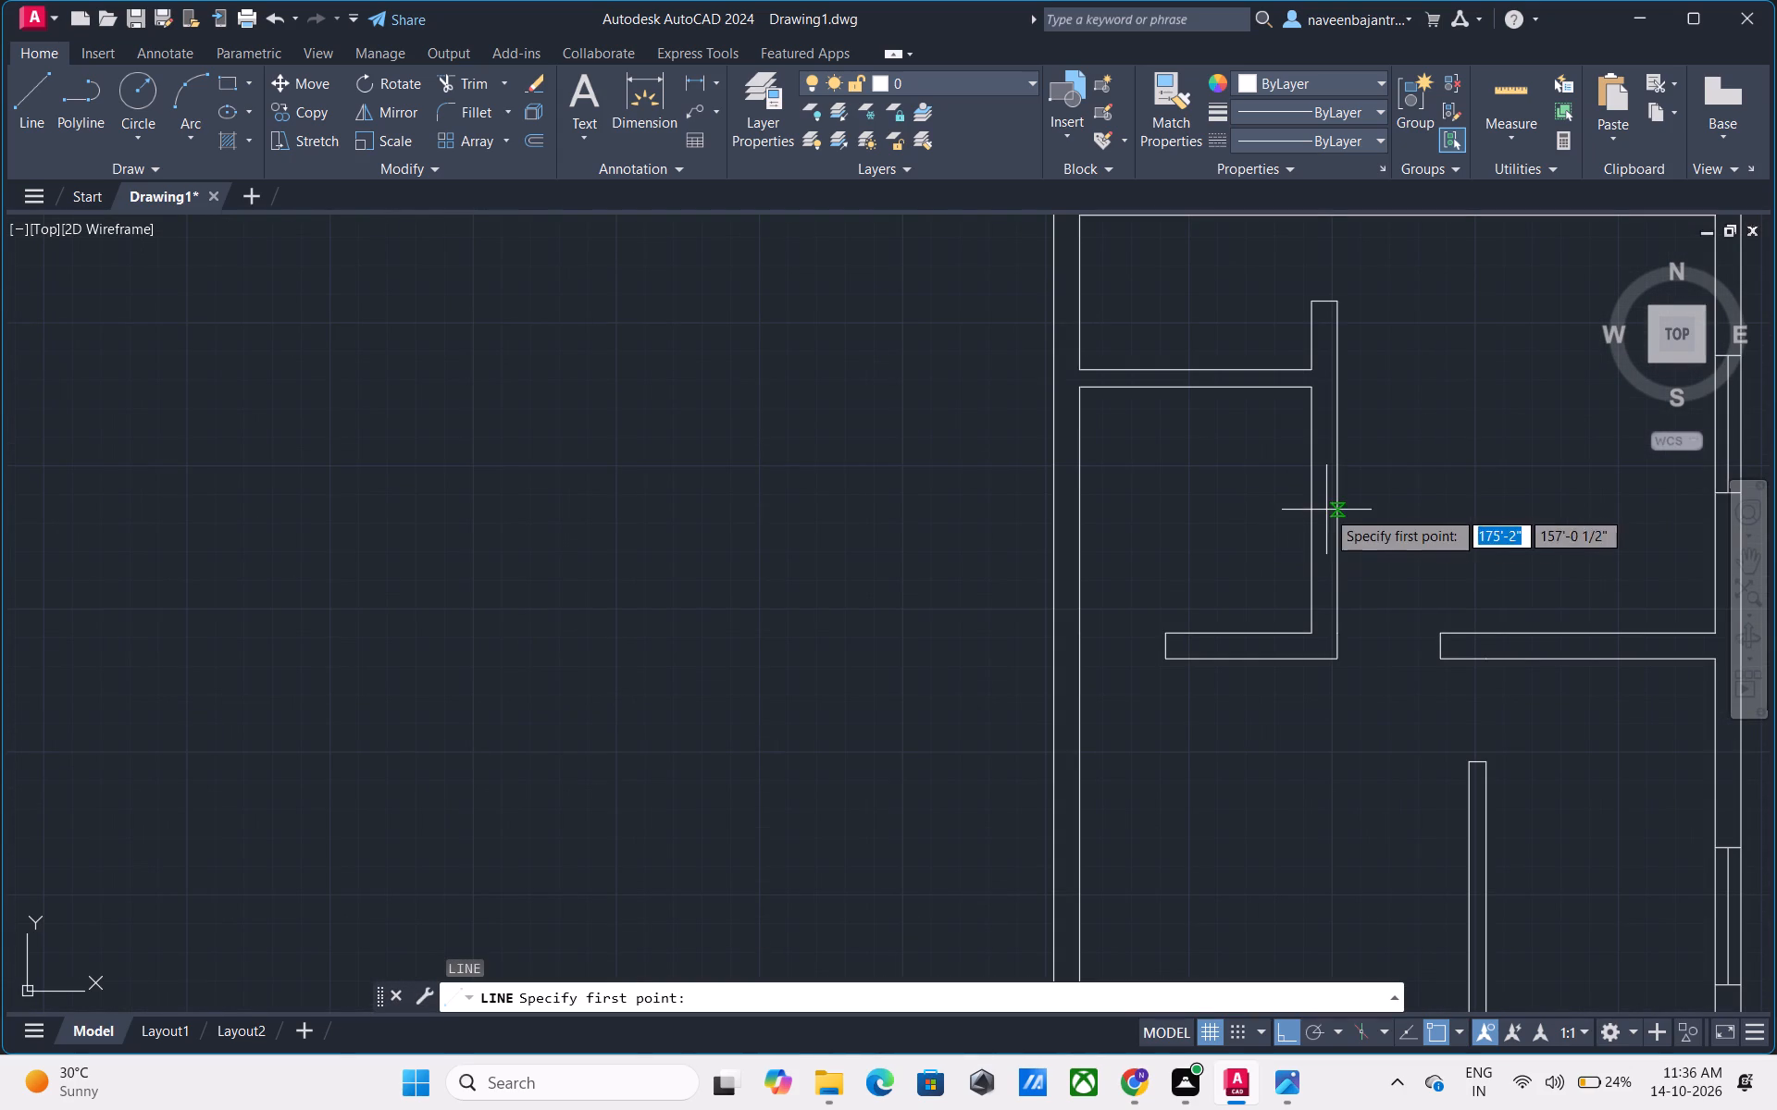
click(1314, 507)
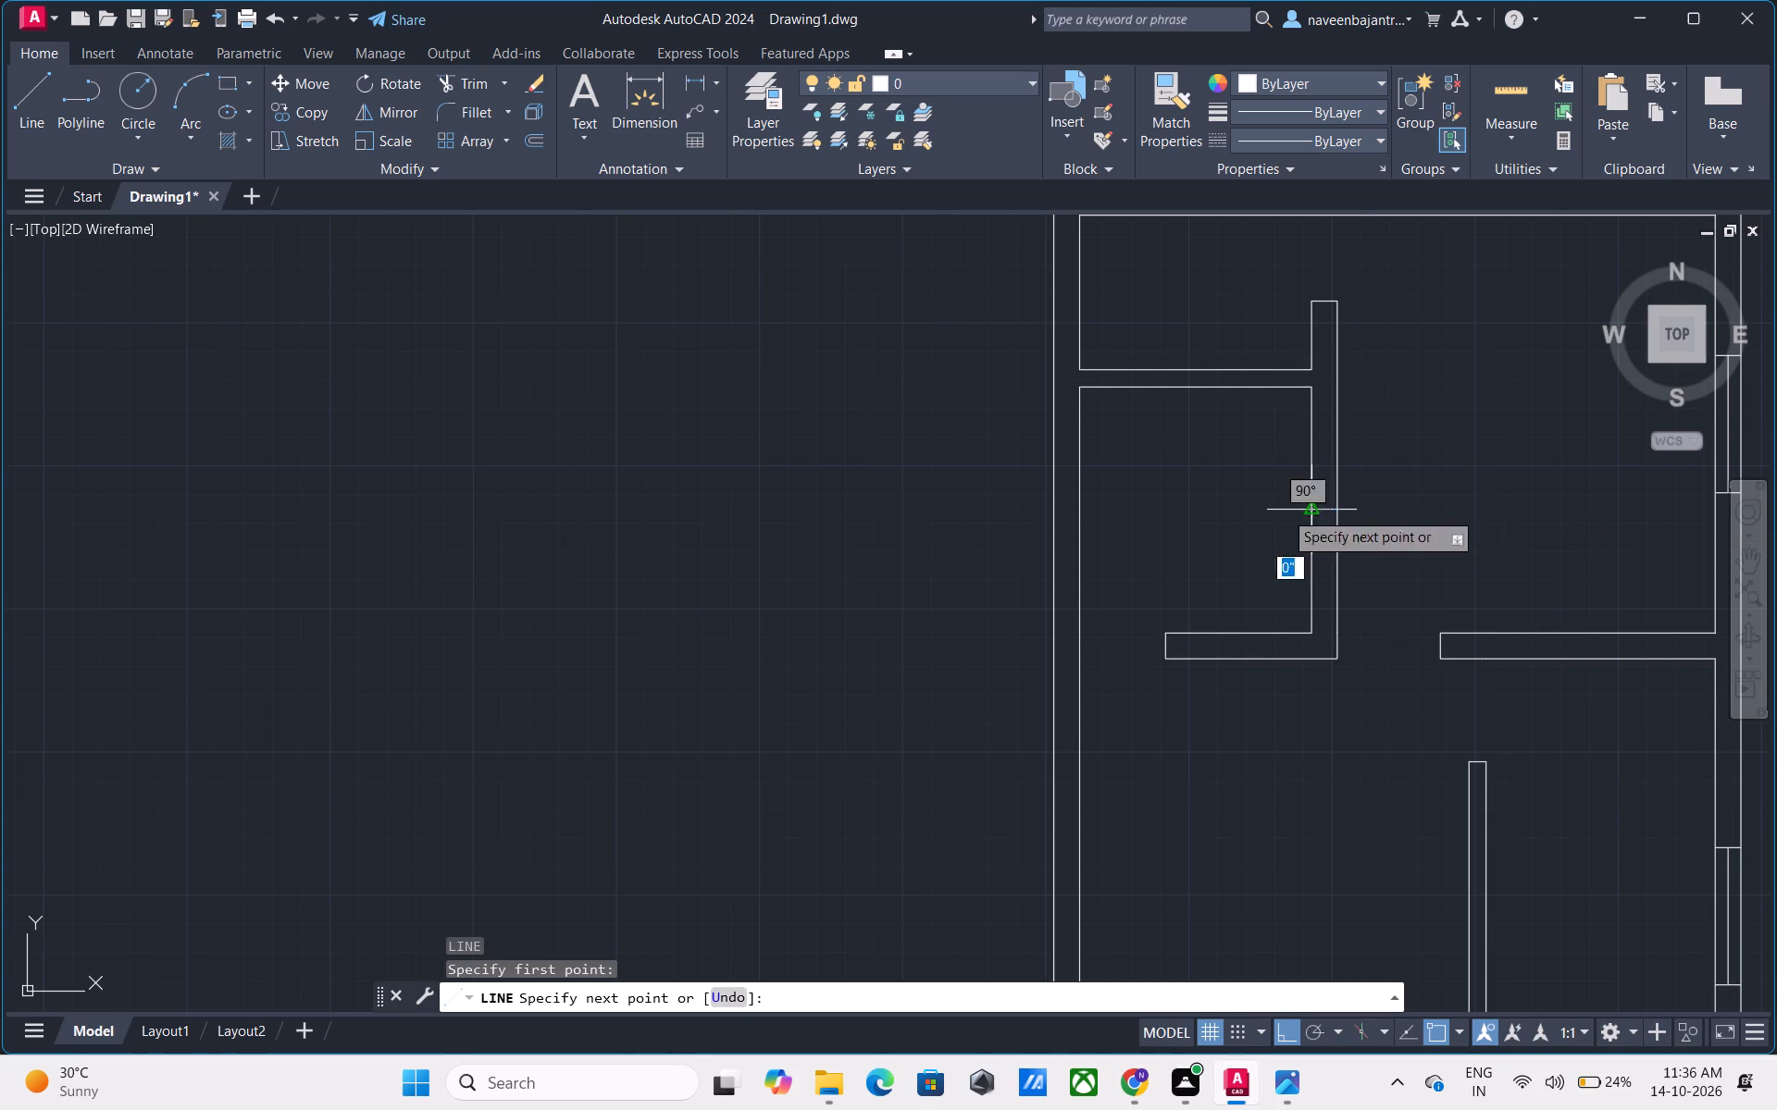
click(932, 537)
key(Escape)
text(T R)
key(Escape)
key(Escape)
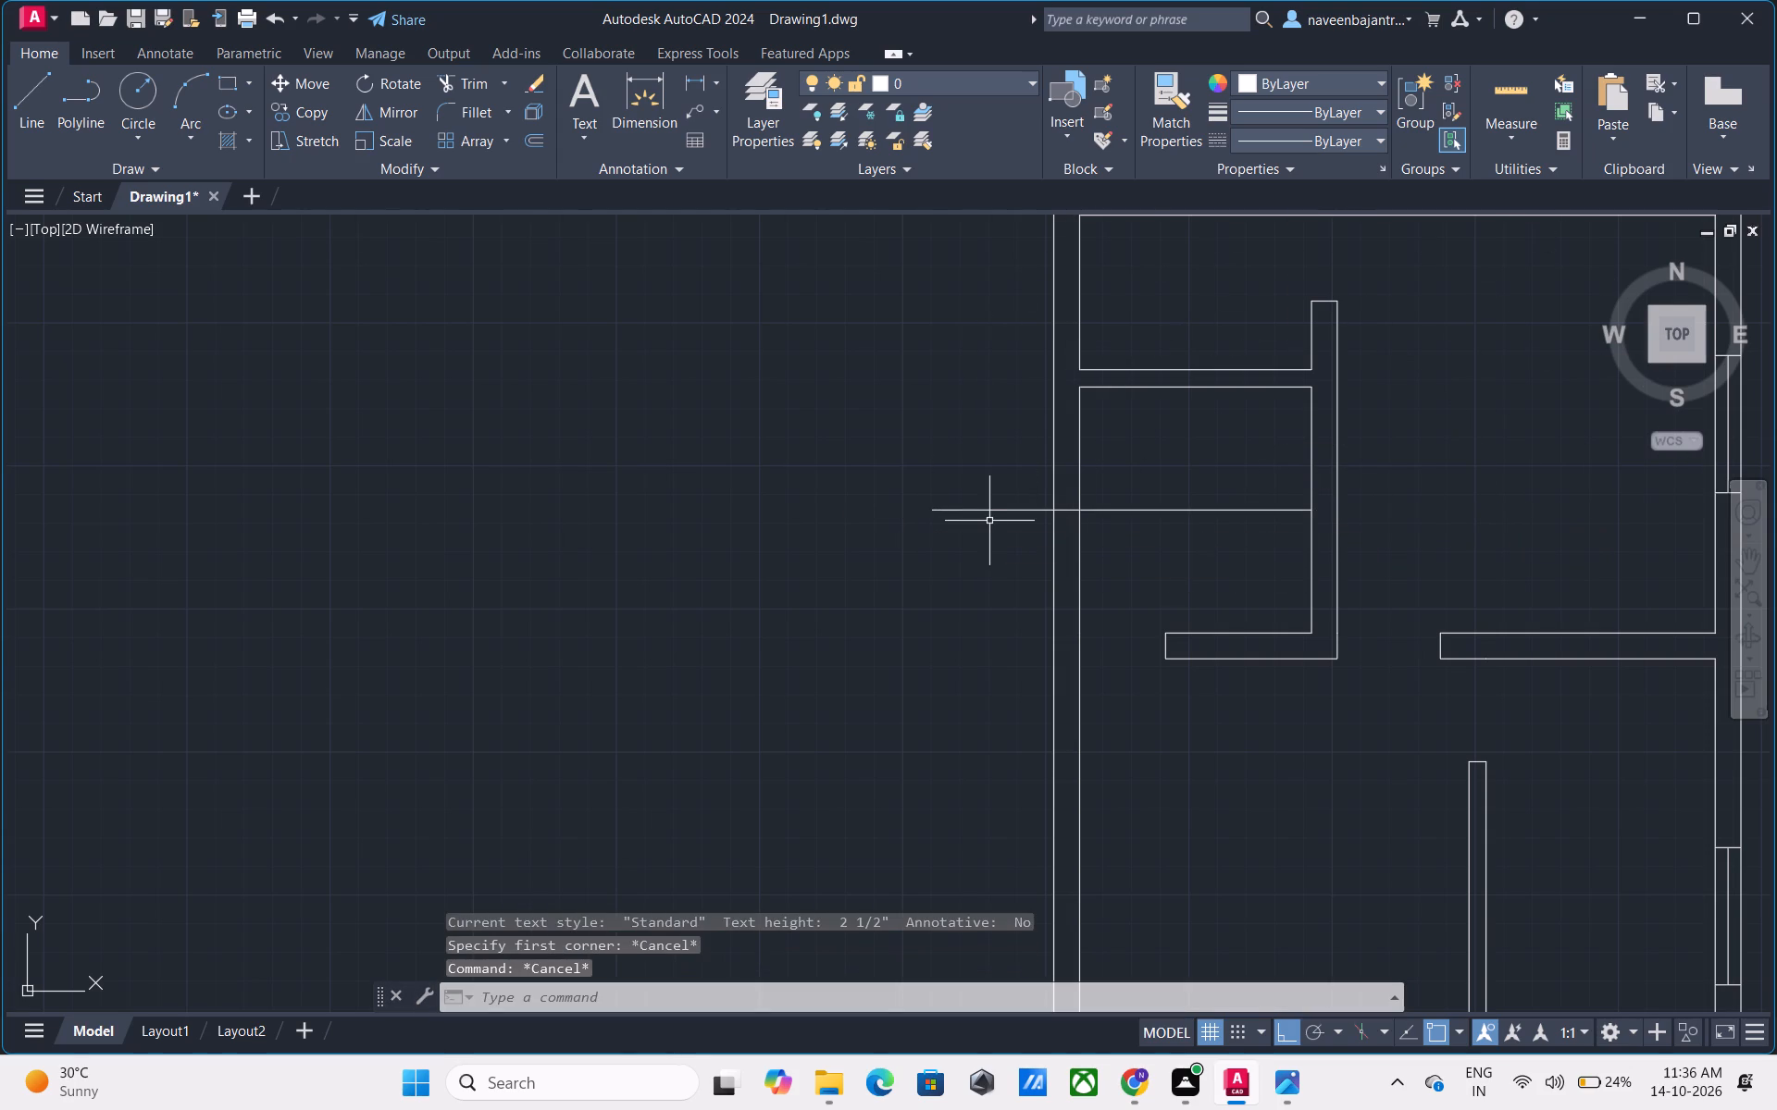
Trim the horizontal line inside the room and beyond the outer face, leaving only the short piece within the west wall's thickness.
text(TR)
key(space)
click(1143, 508)
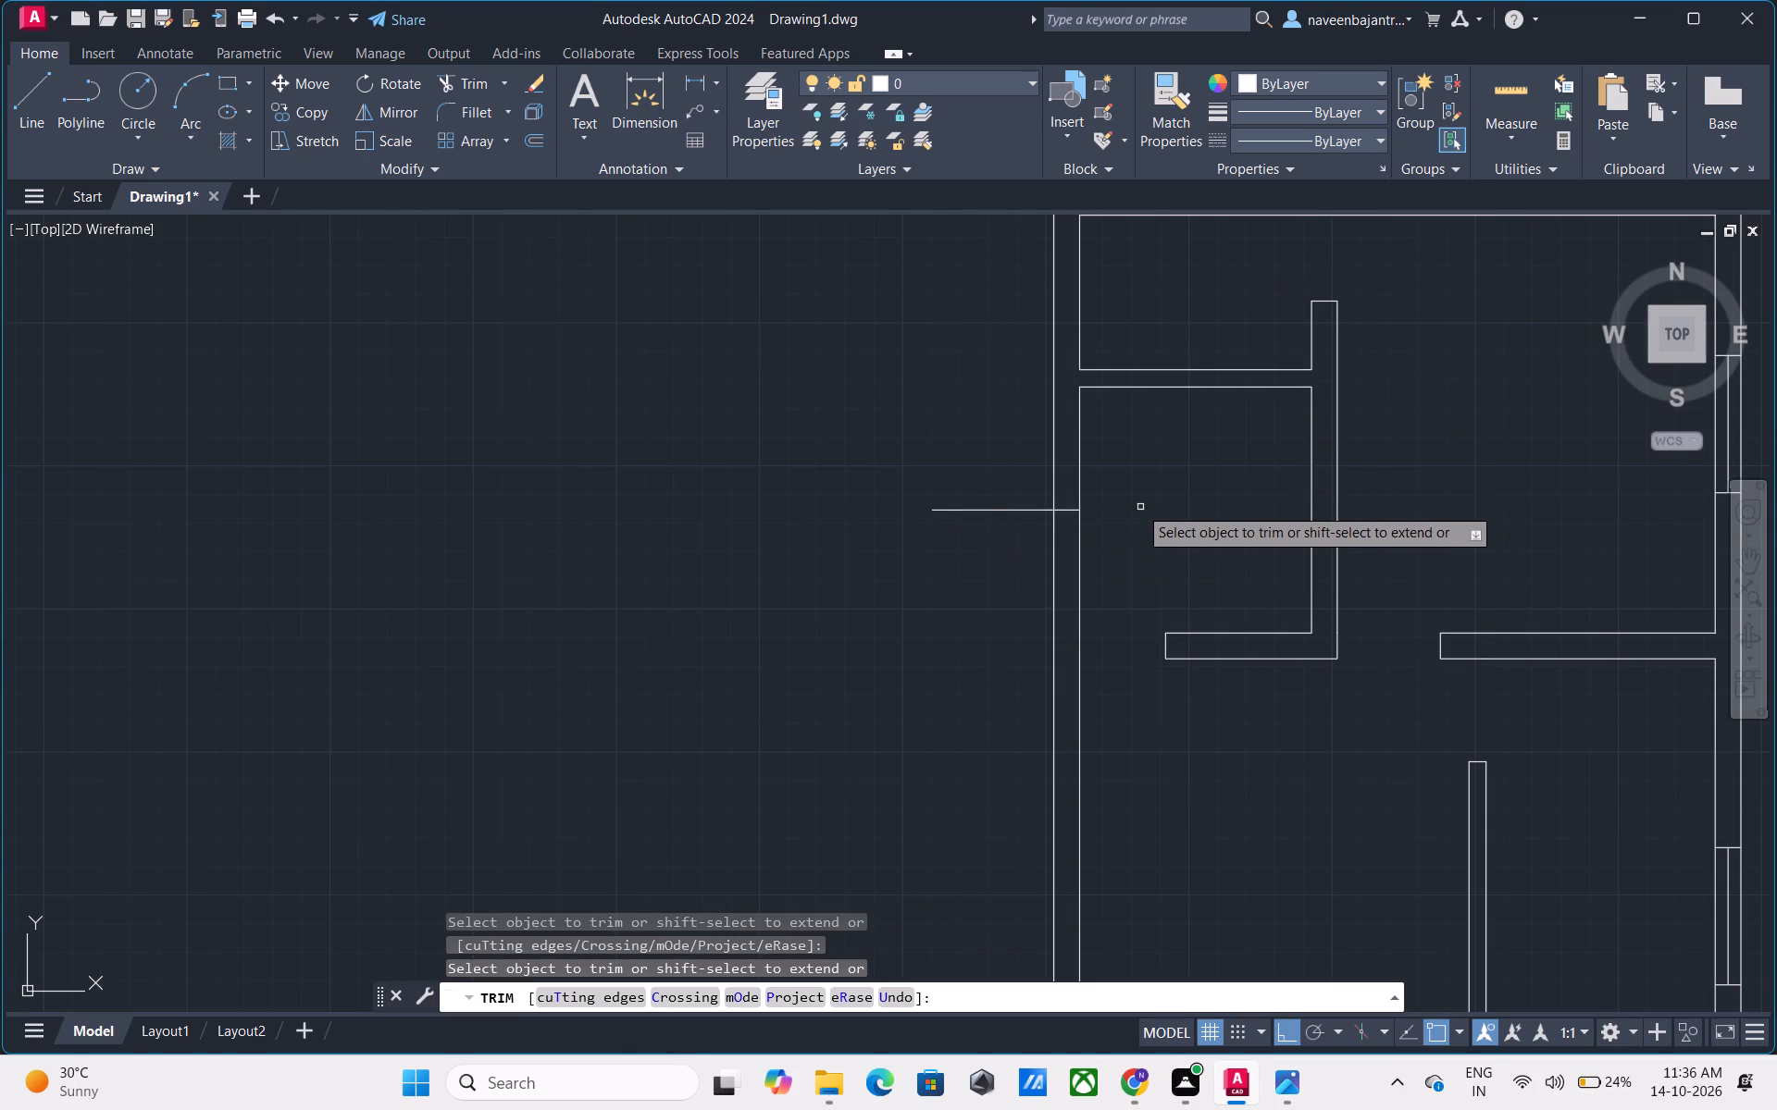
click(1013, 511)
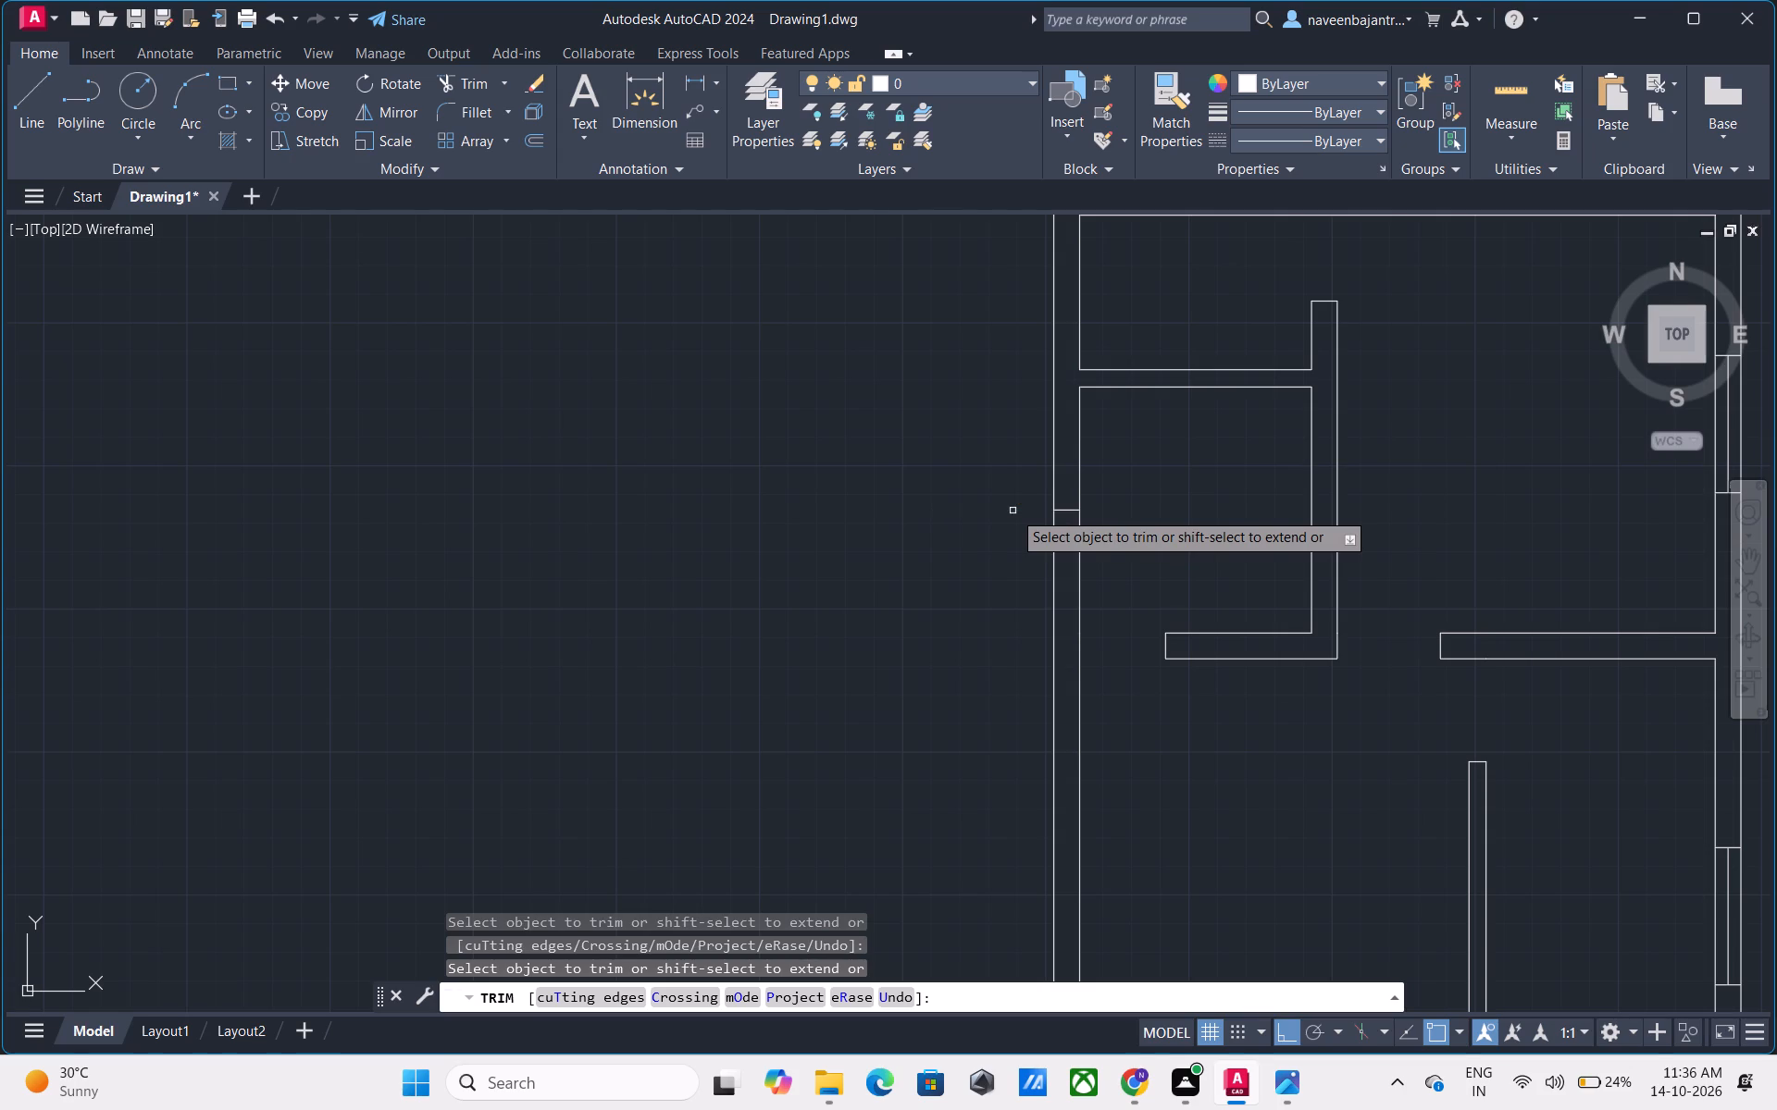
key(Escape)
Offset the short horizontal line in the west wall 1' to both its north and south sides.
text(O 1')
key(Return)
scroll(1064, 517, up, 2)
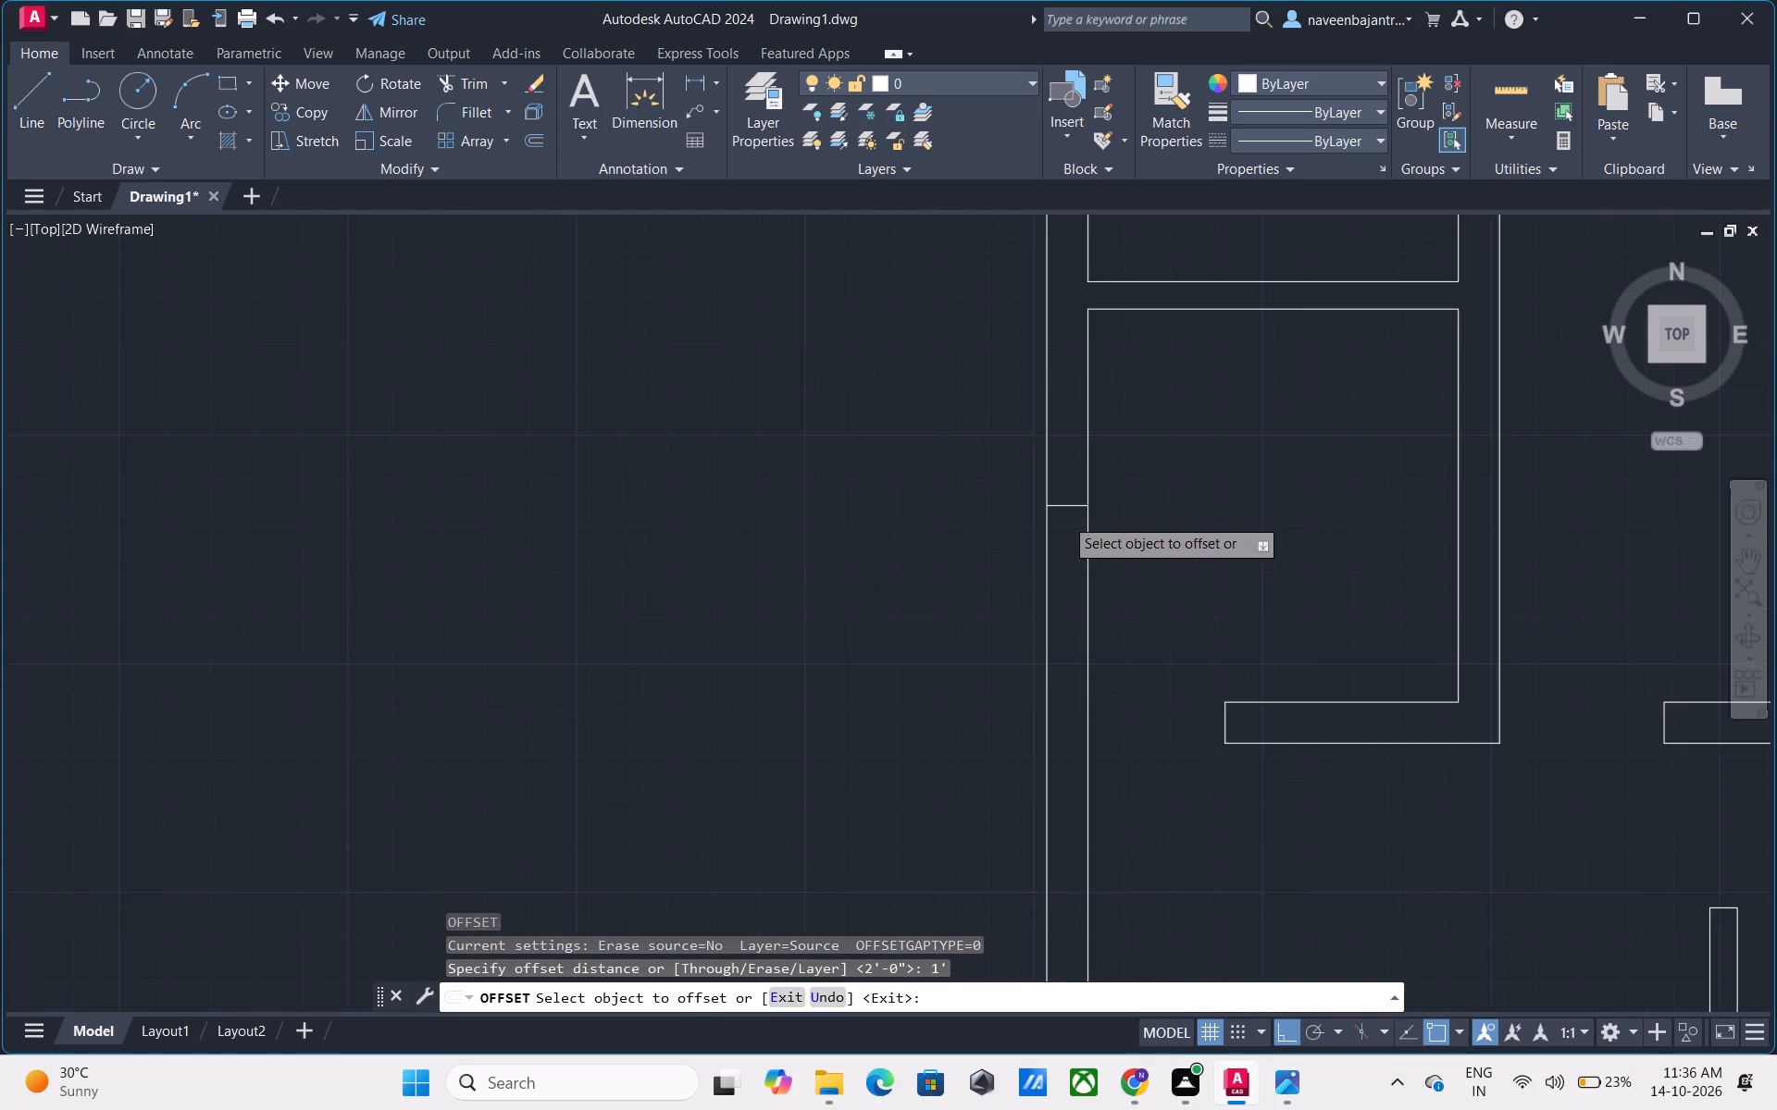
click(1067, 498)
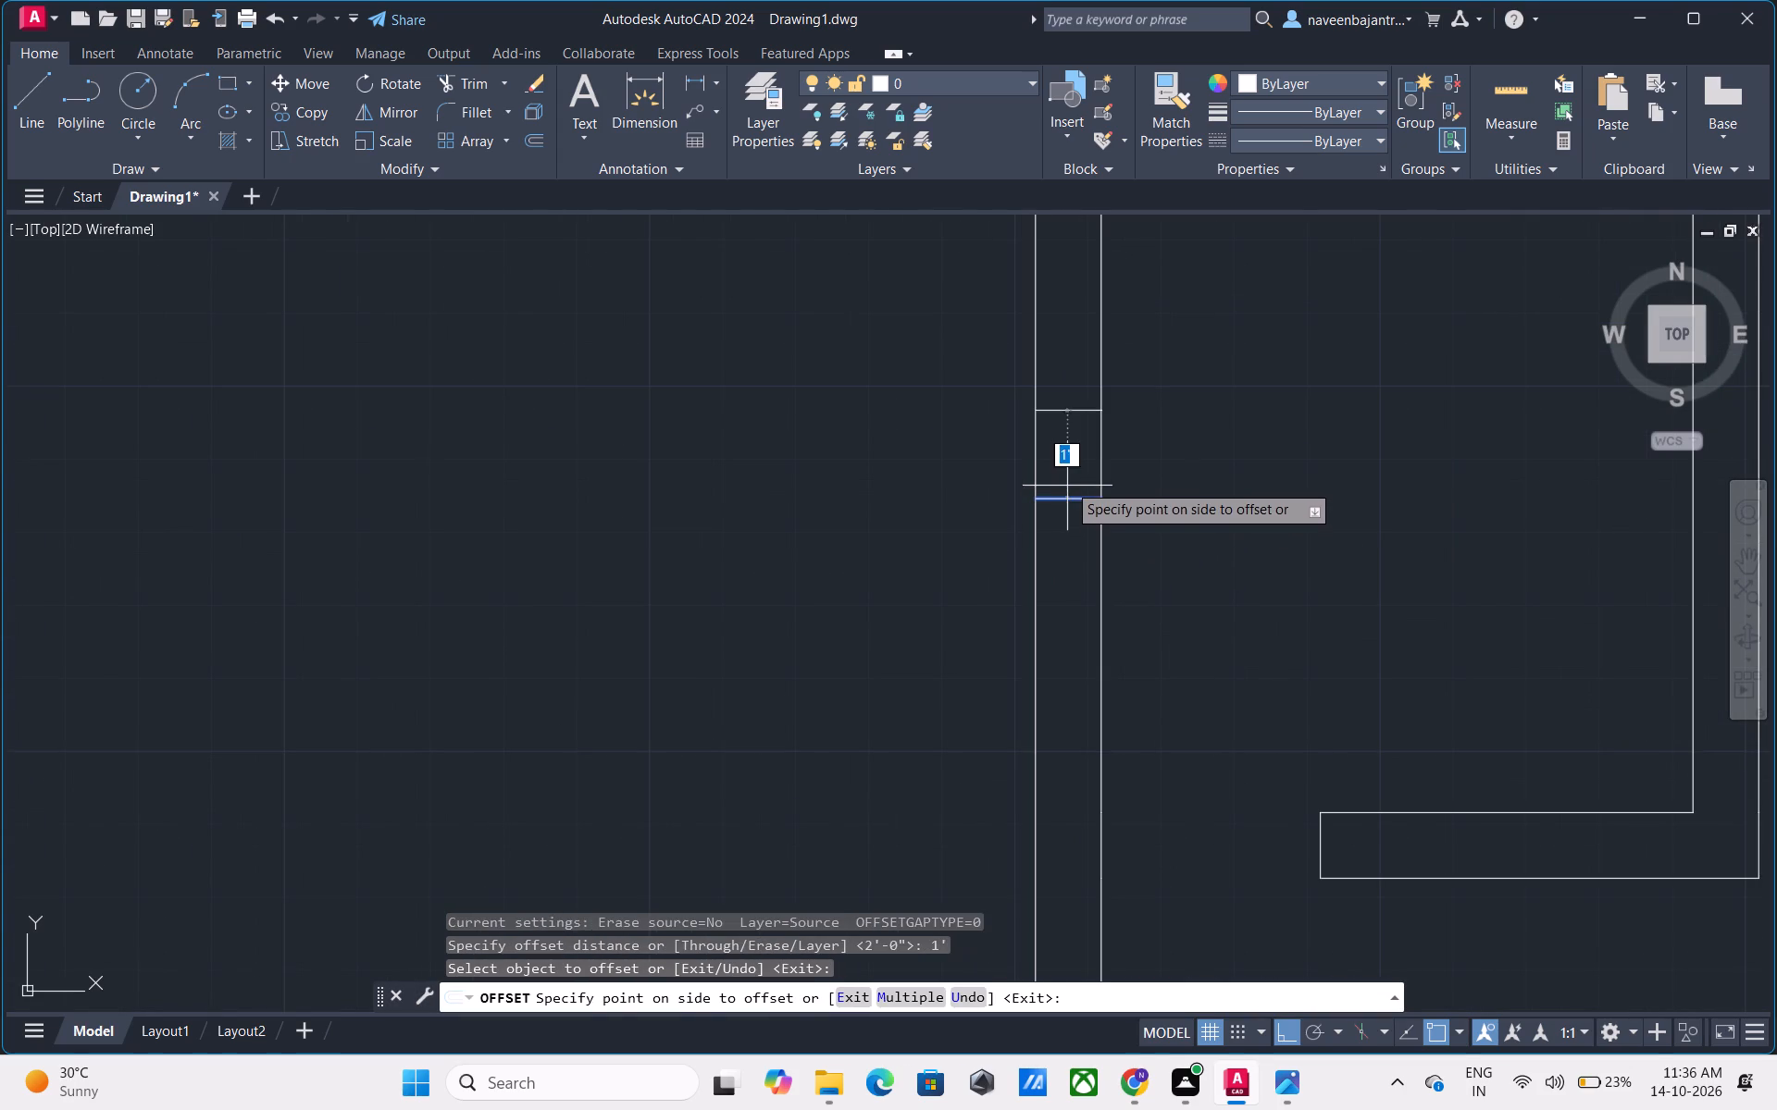
click(1067, 480)
click(1067, 499)
click(1067, 535)
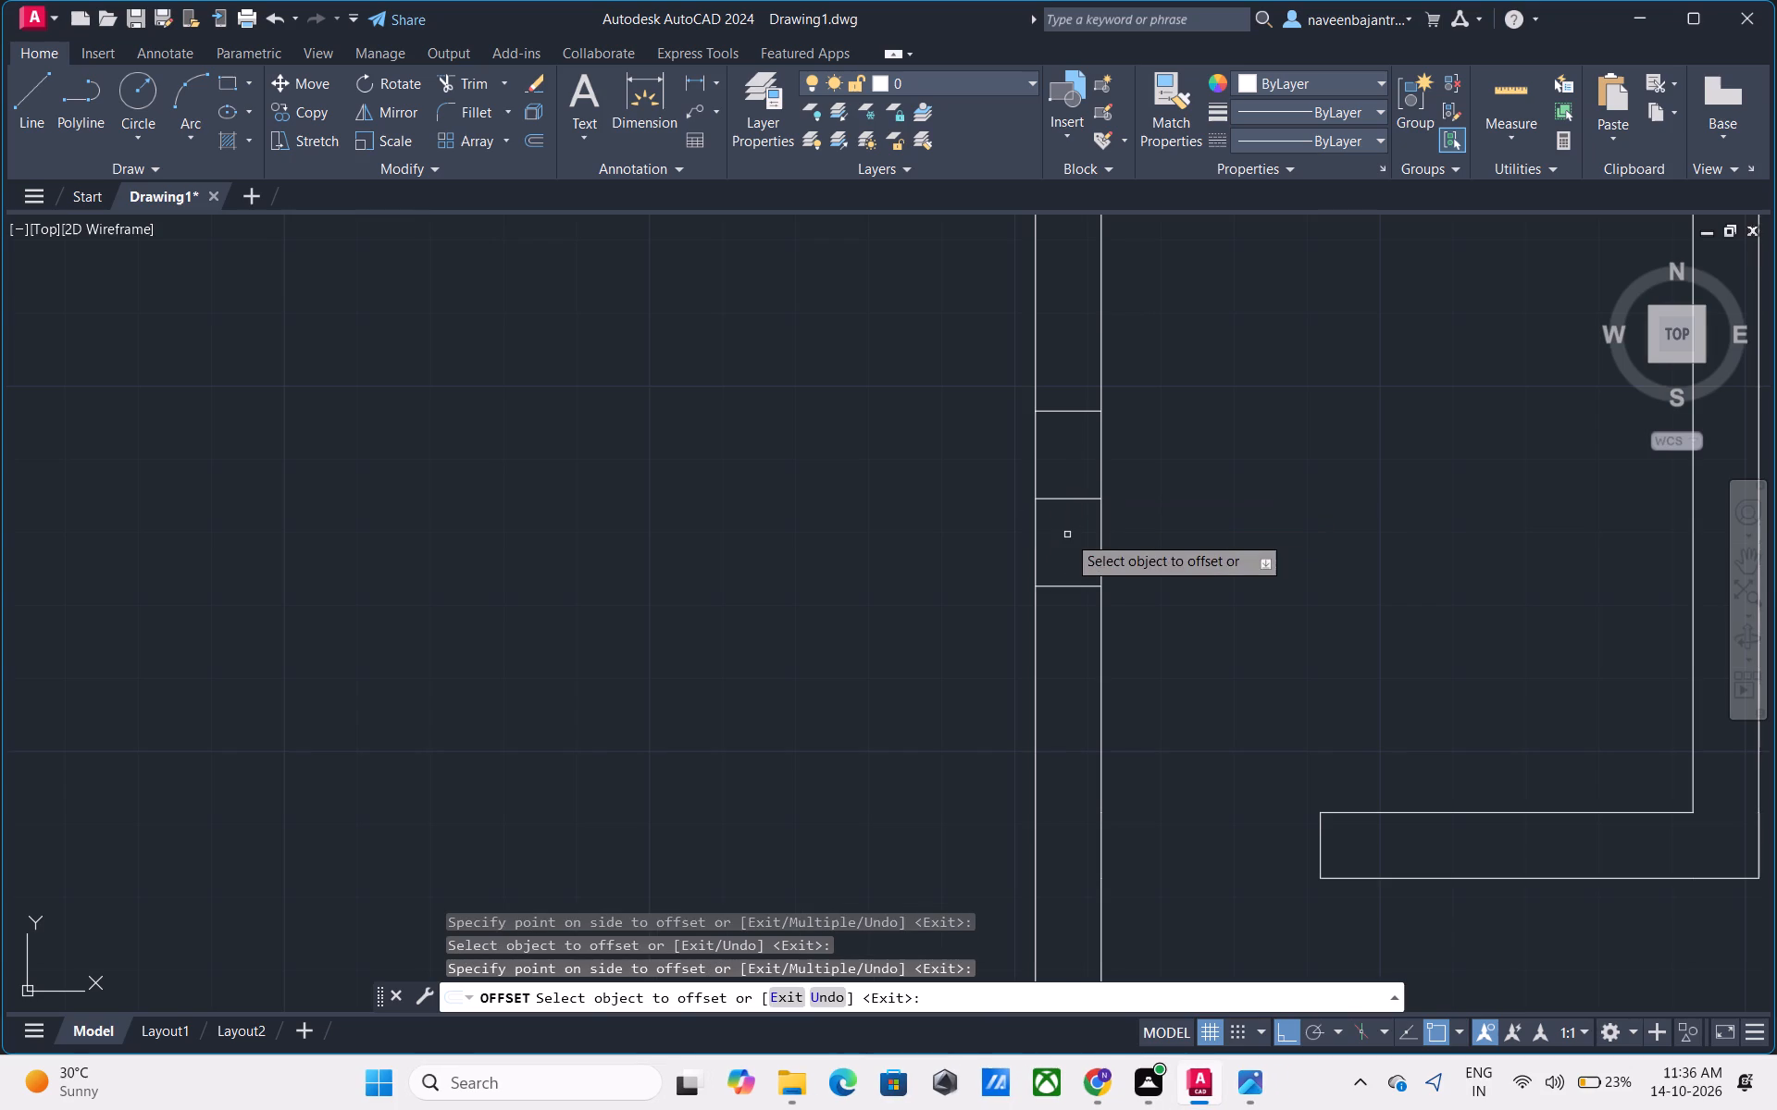
key(Escape)
Remove the original middle line between the two offset lines in the west wall with Trim.
text(TR)
key(space)
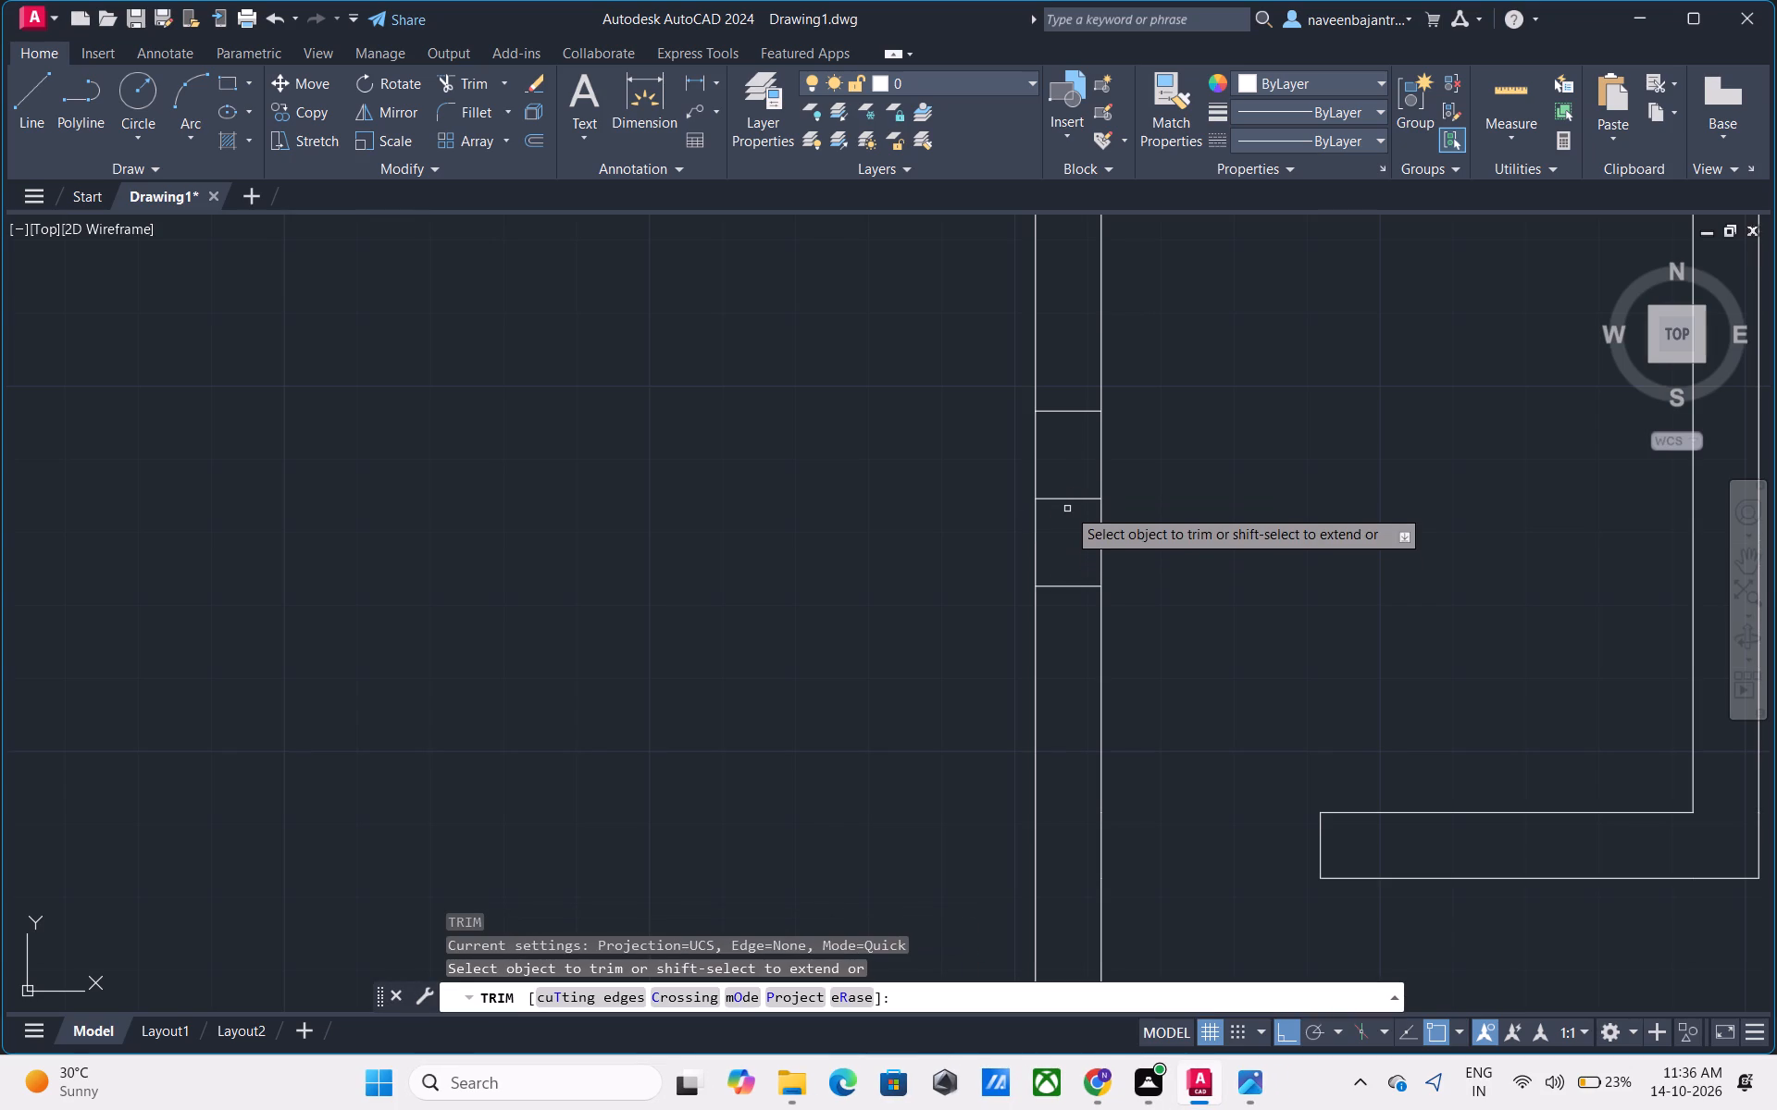
click(1068, 501)
key(Escape)
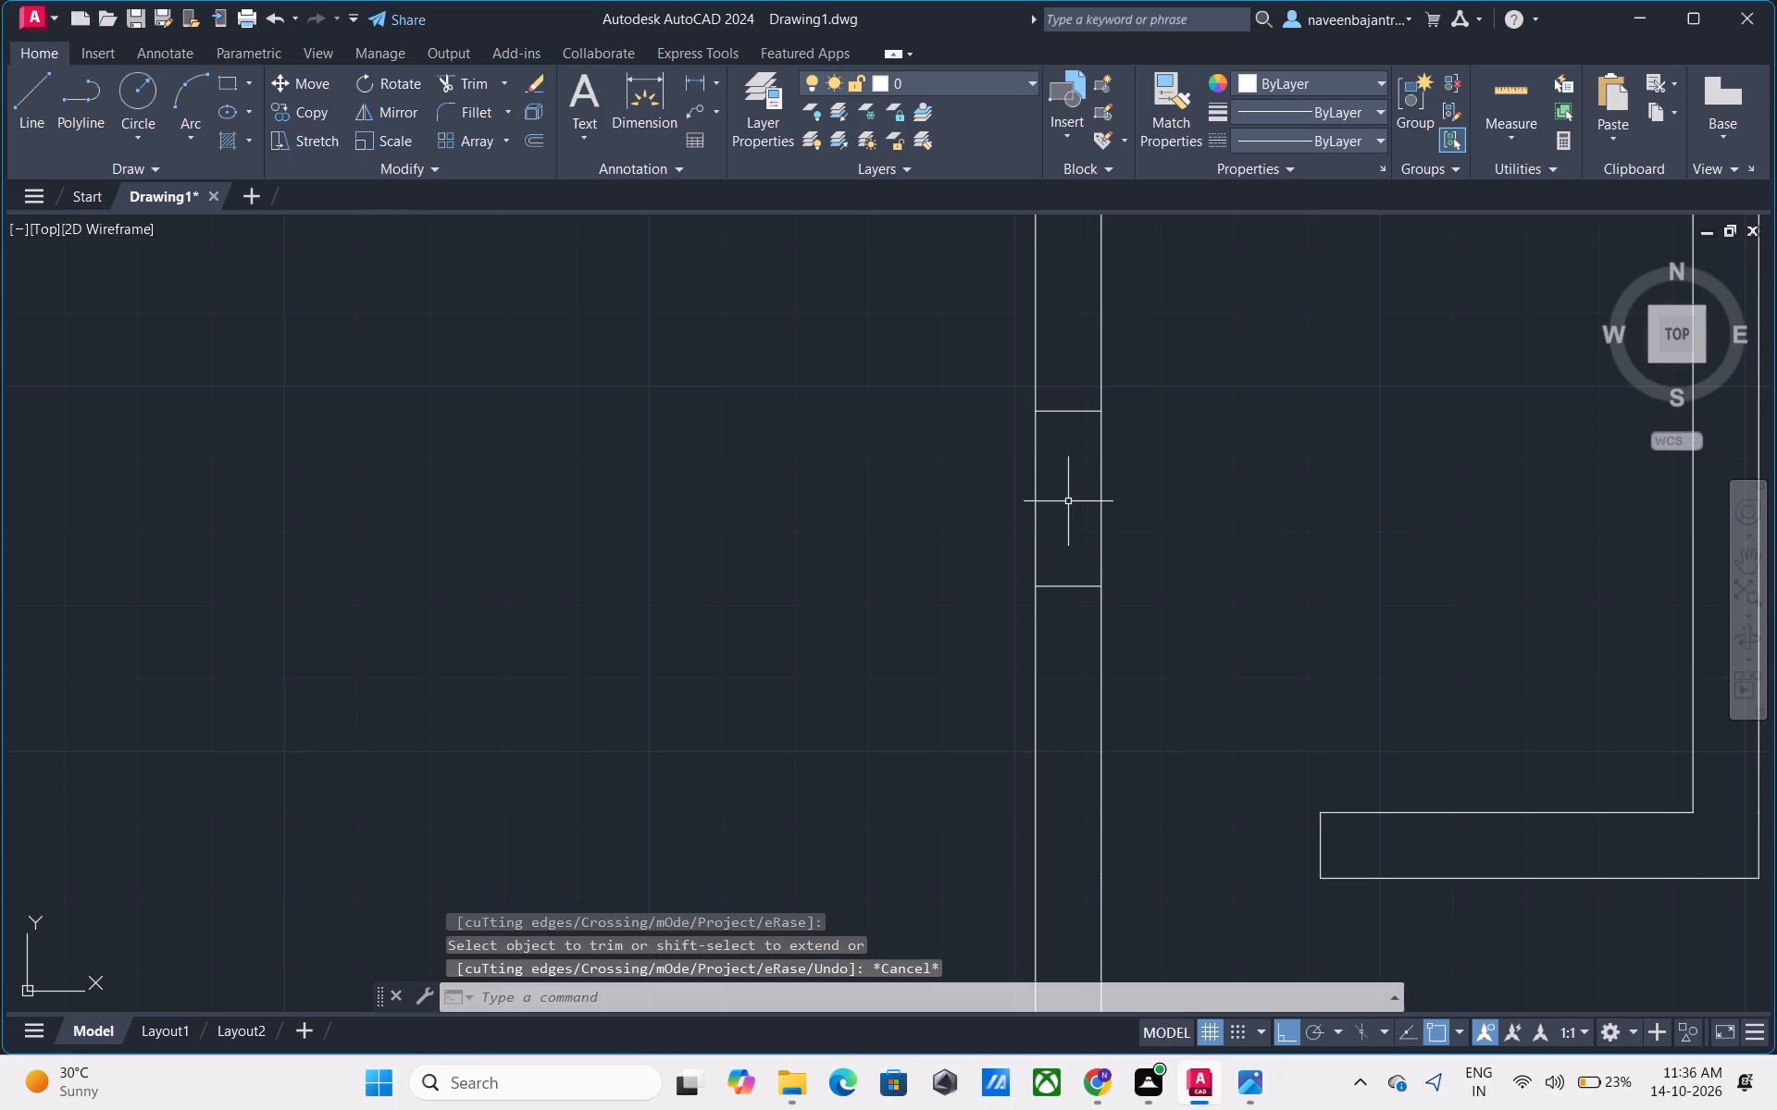
Draw a vertical window line joining the midpoints of the two short lines in the west wall.
text(L)
key(space)
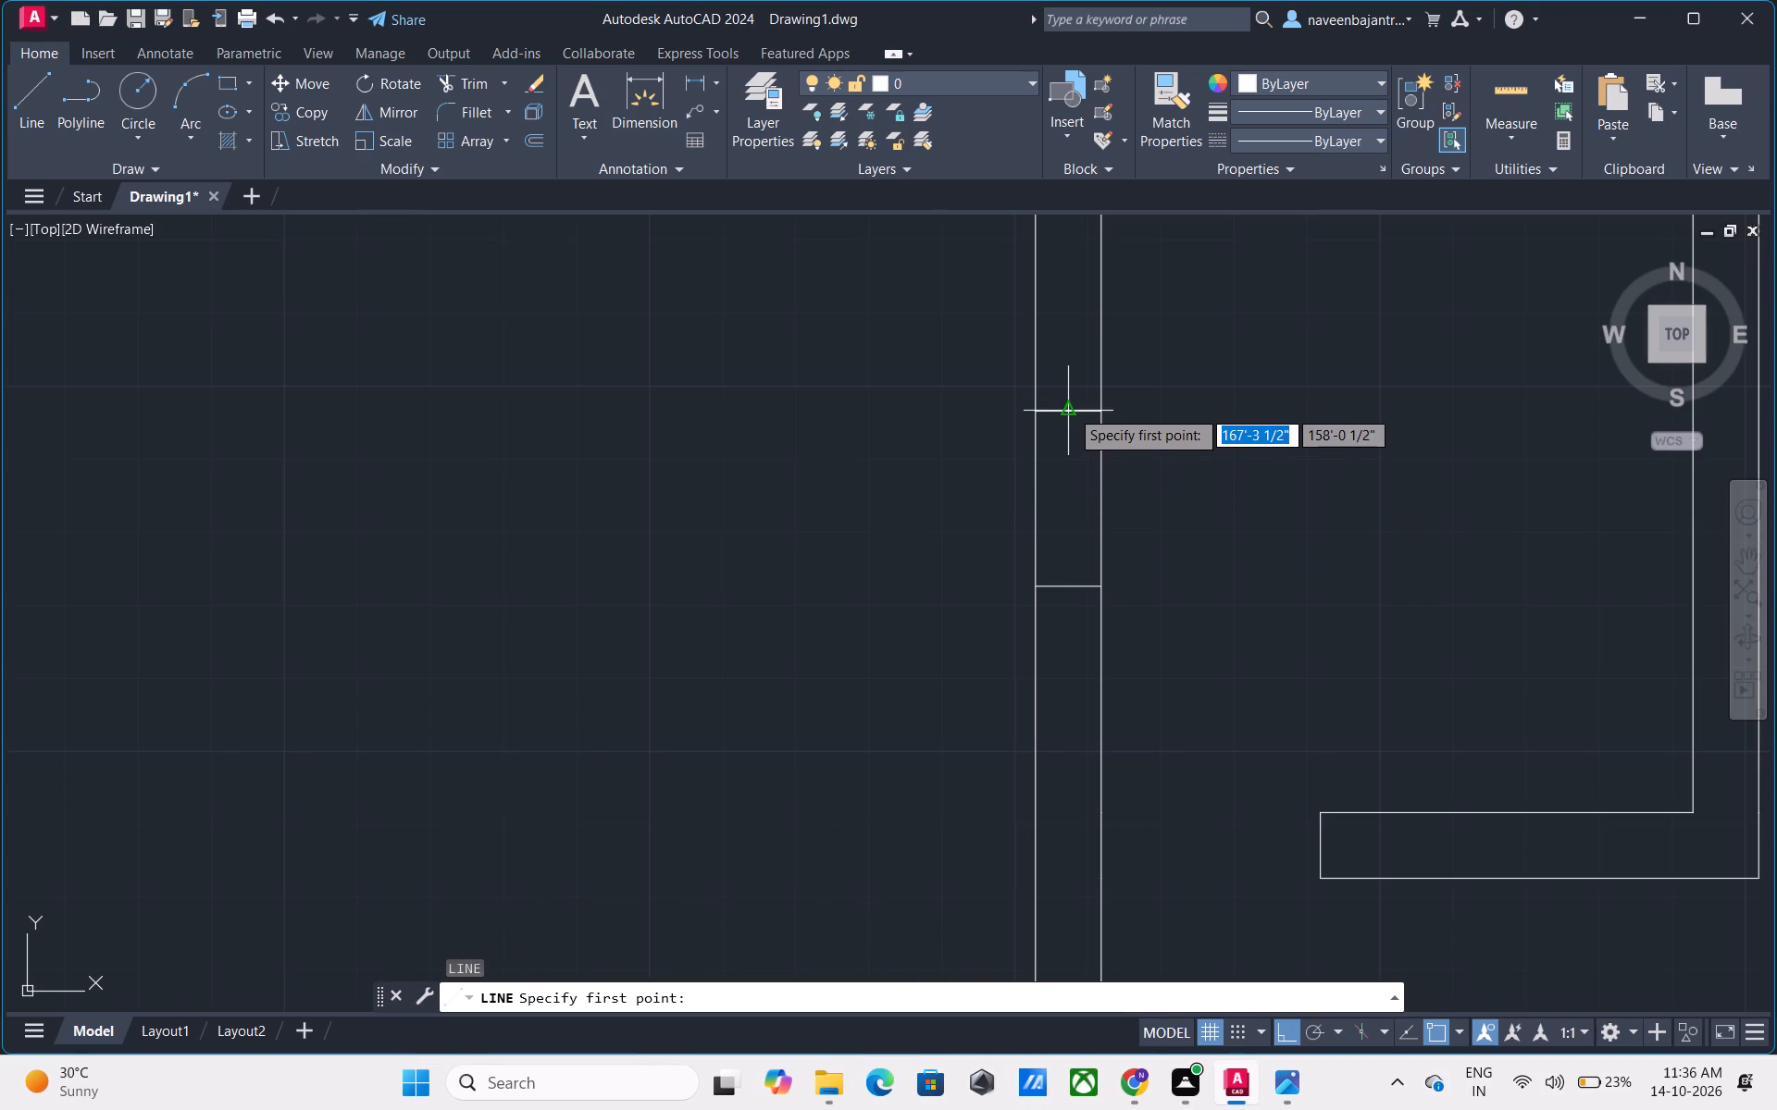
click(1070, 409)
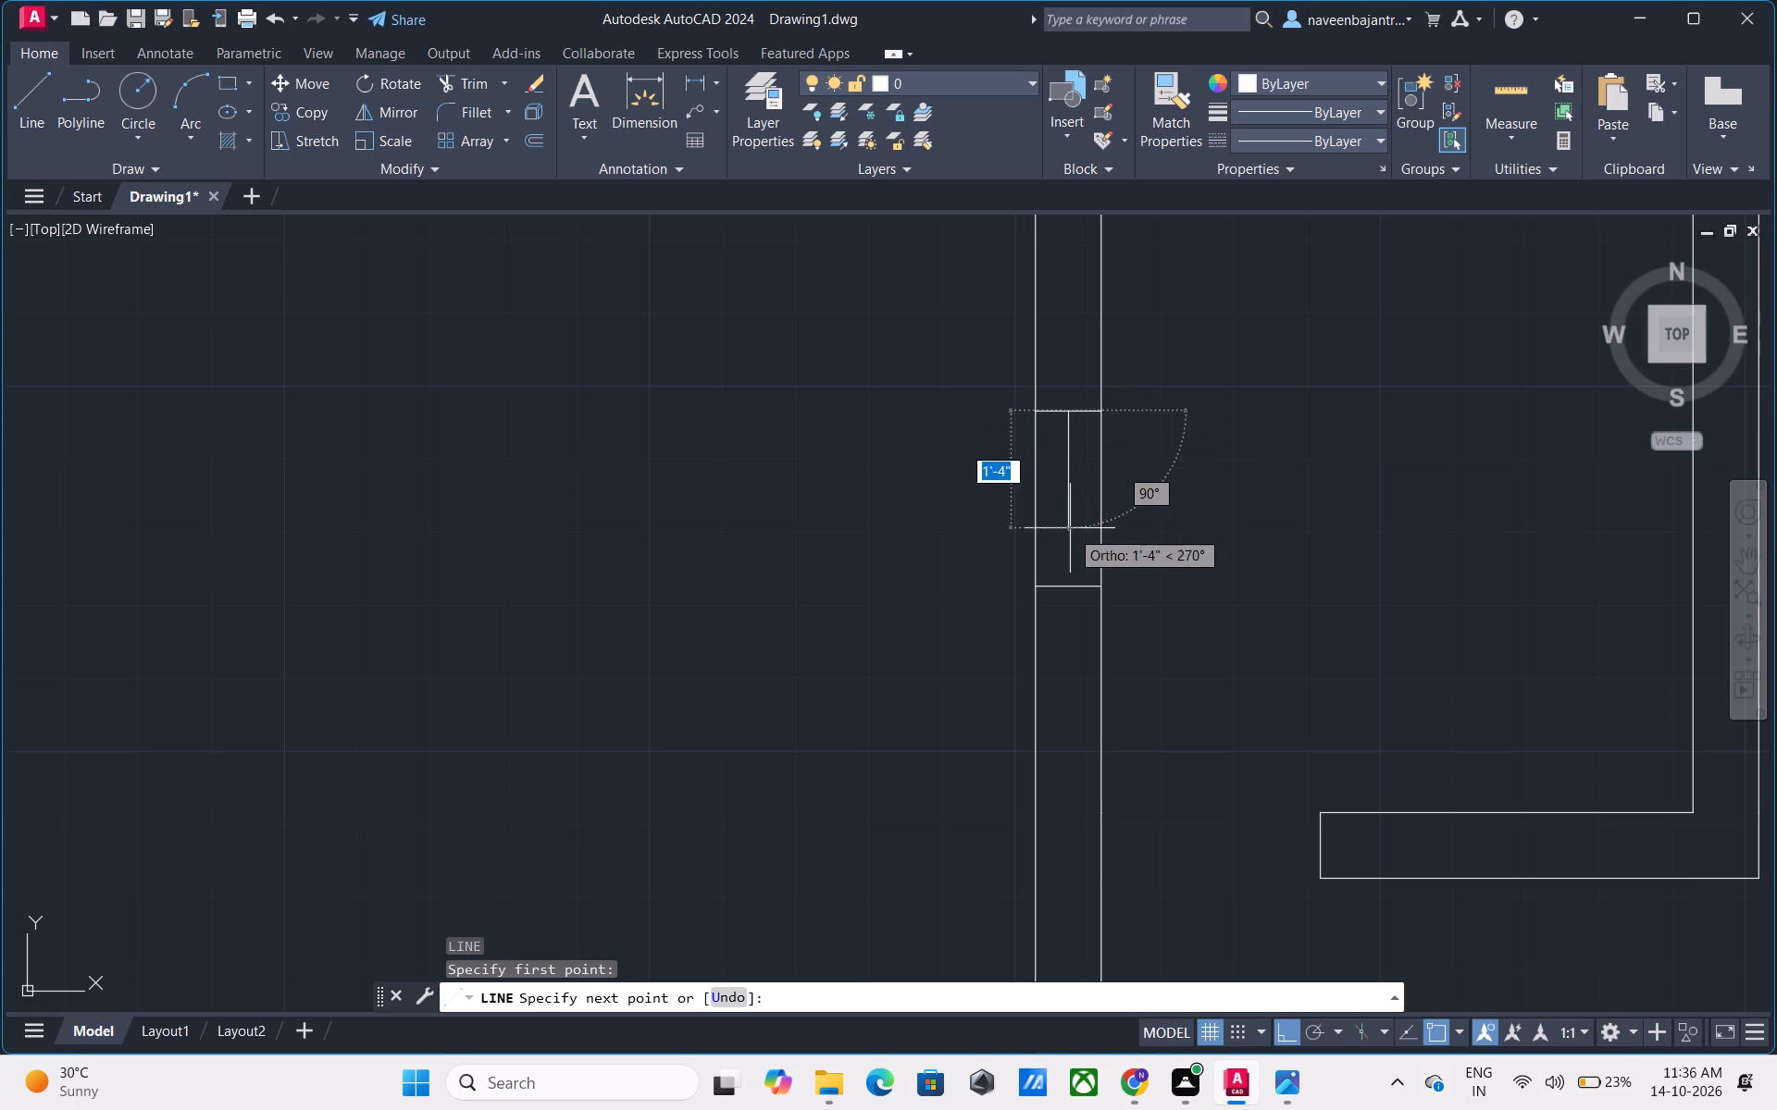
click(1068, 586)
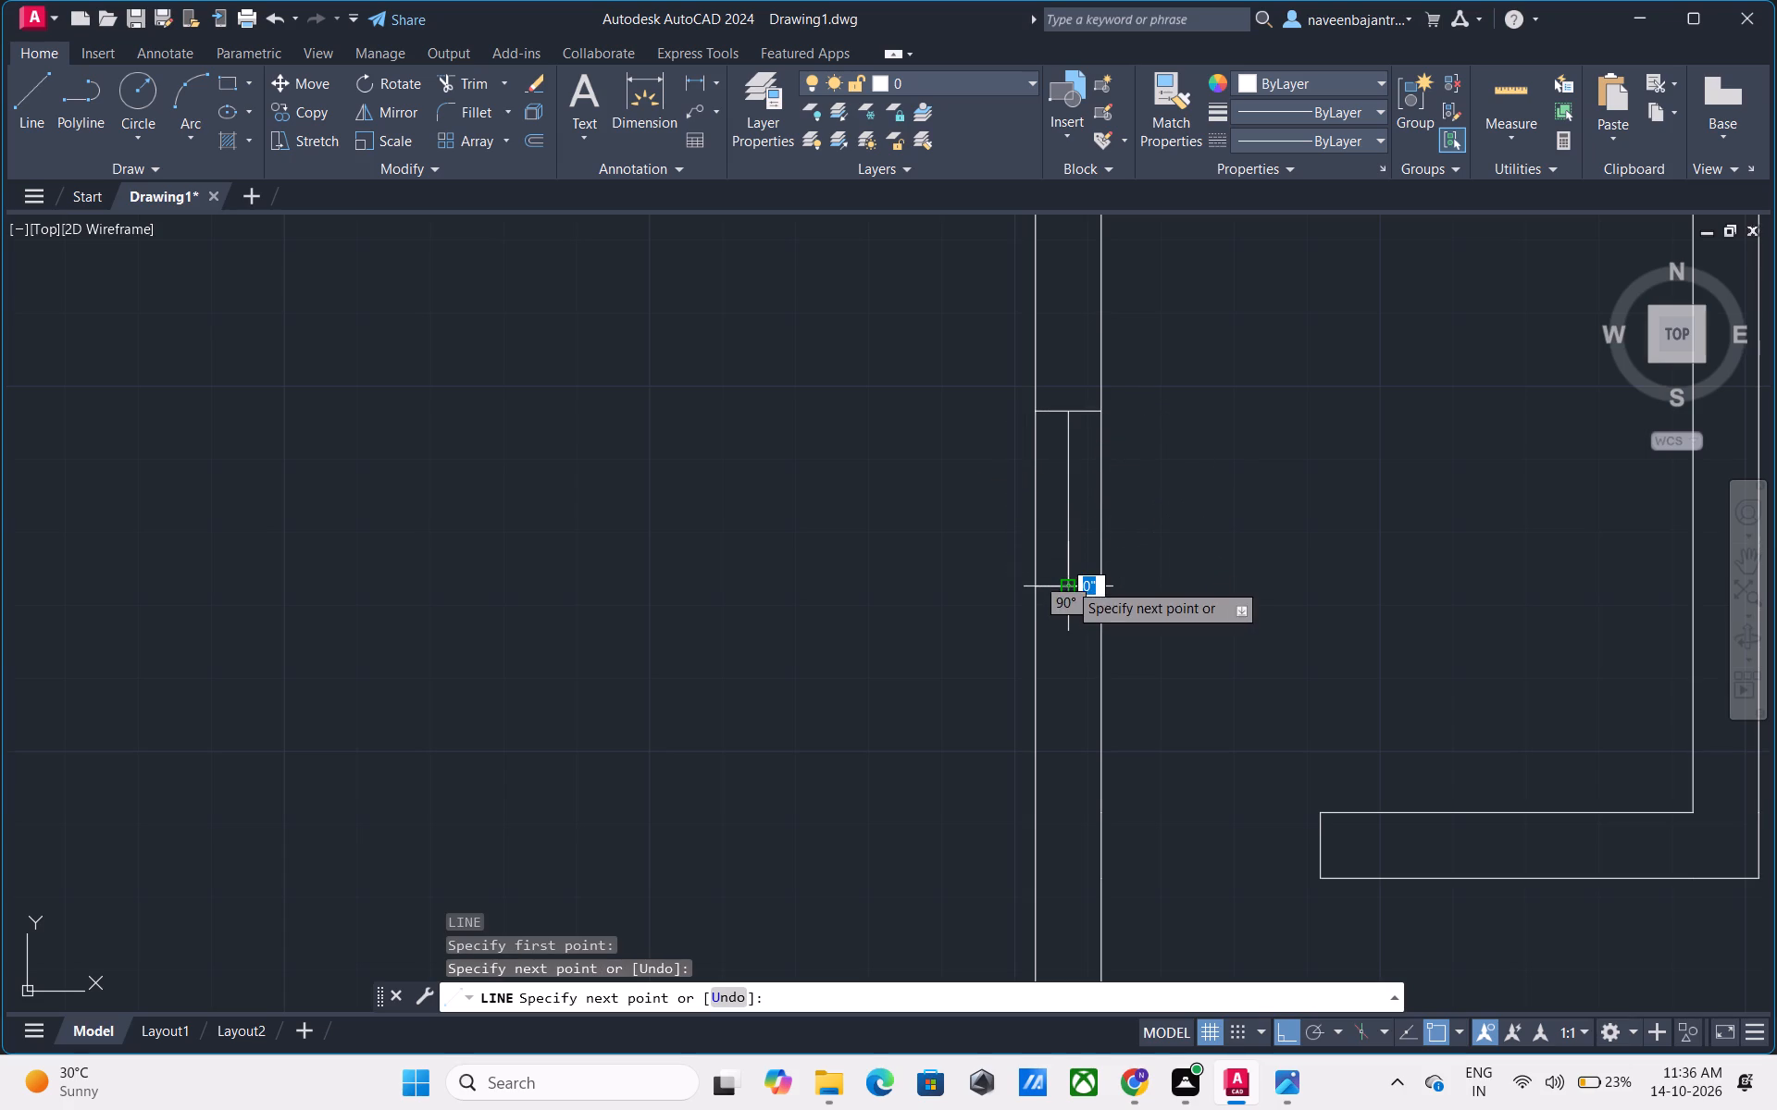
key(Escape)
Draw a horizontal line from the midpoint of the northwest room's west wall inner face, westward past the outer face.
scroll(1068, 581, down, 3)
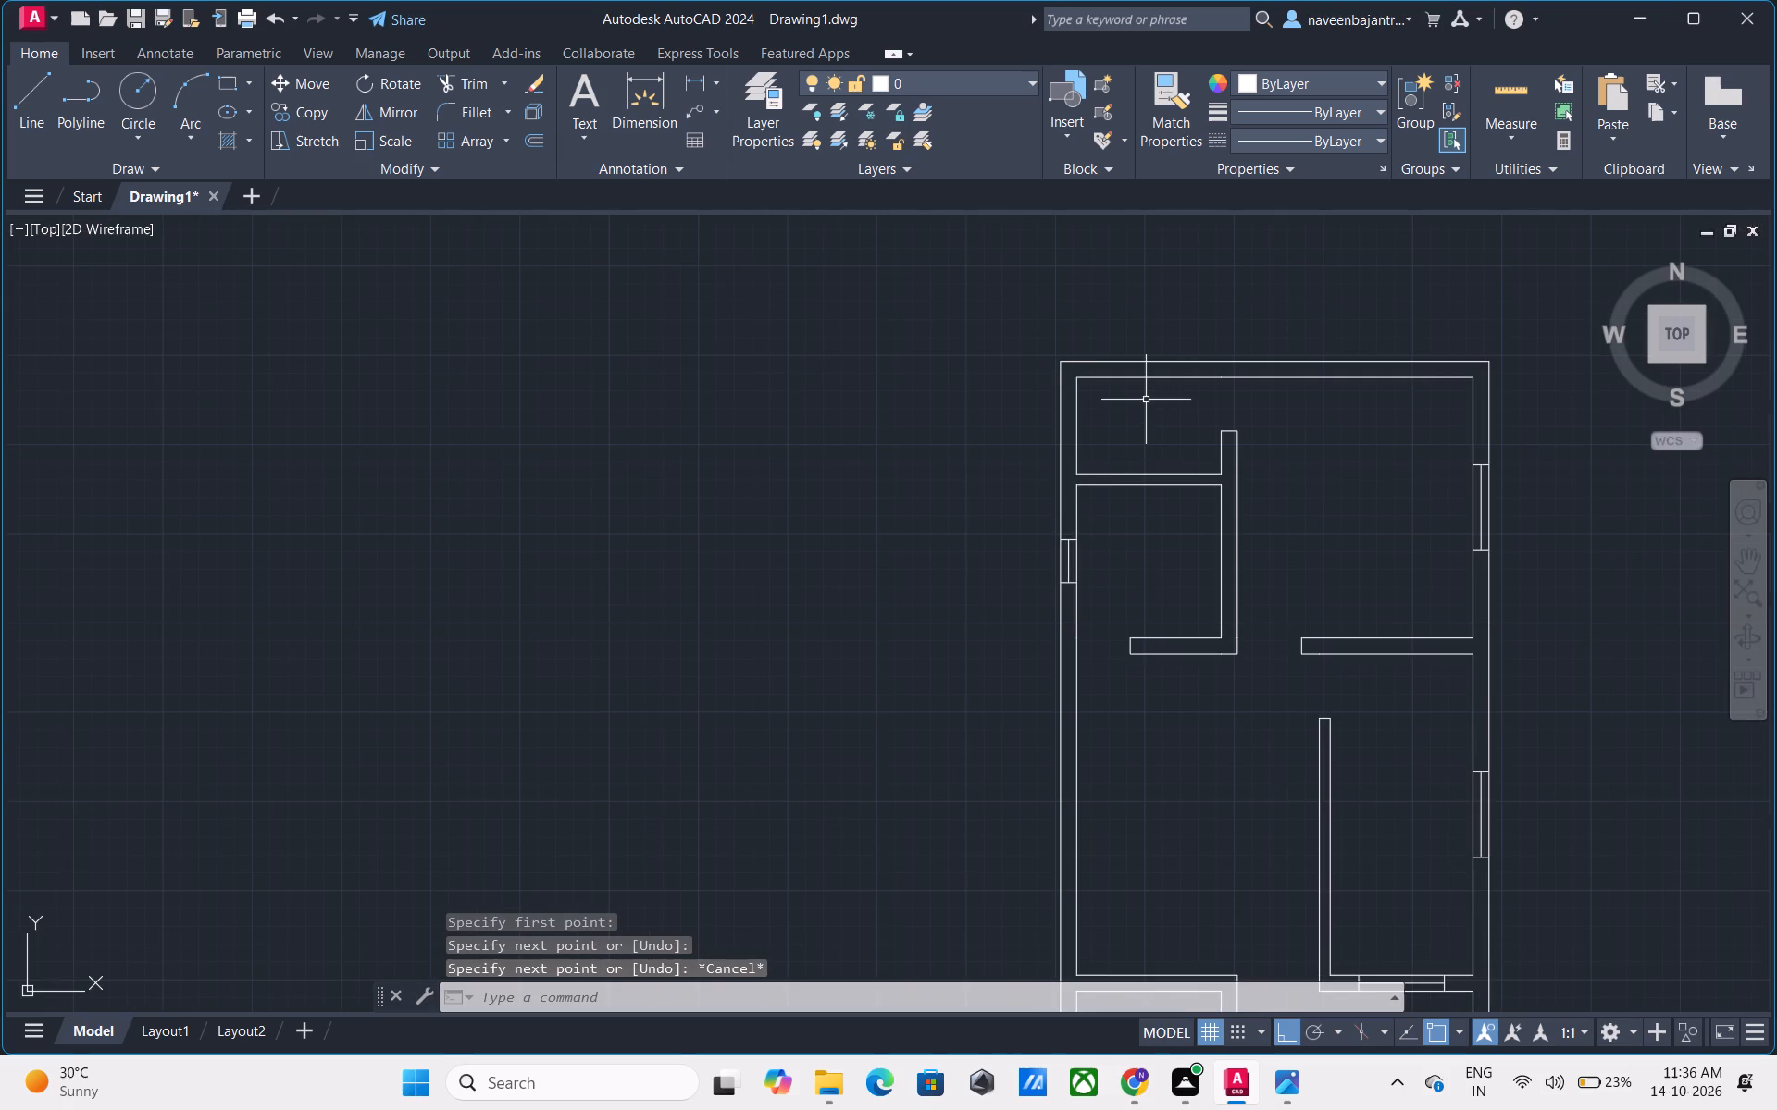
middle_drag(1146, 400, 1147, 512)
key(Escape)
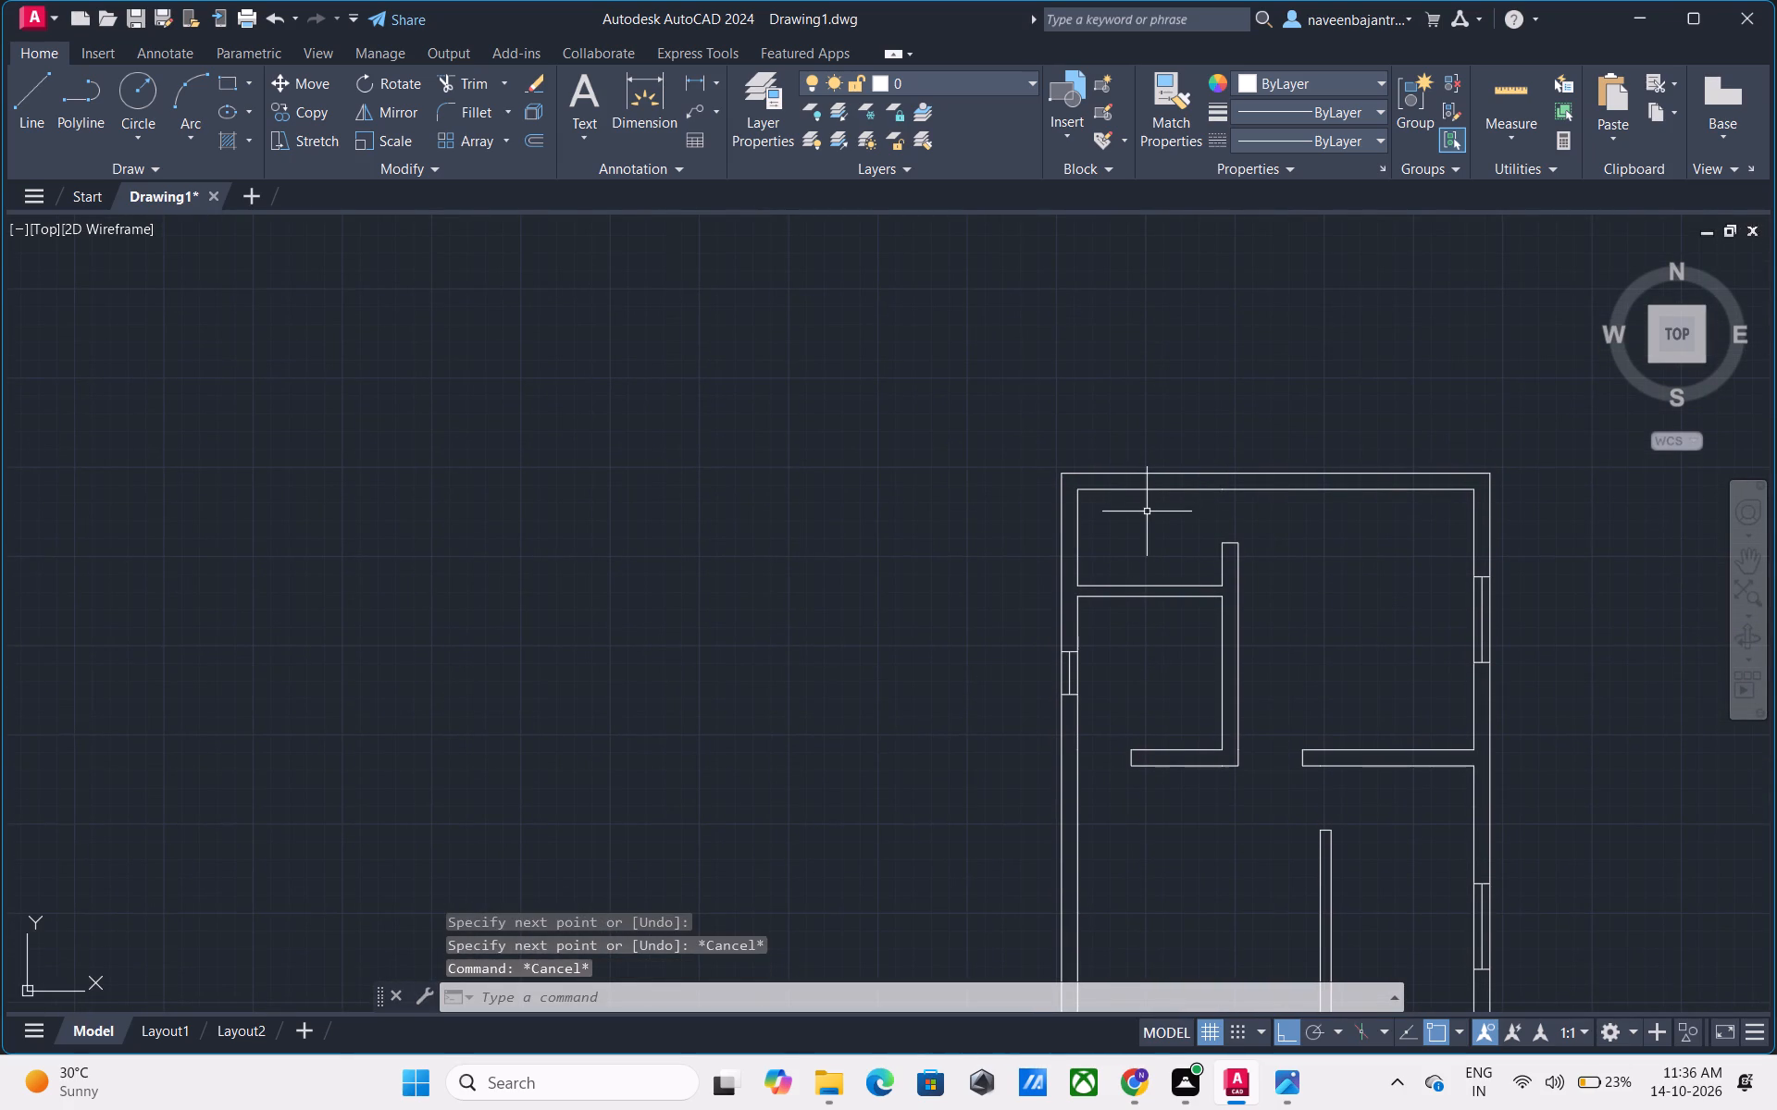
text(L)
key(space)
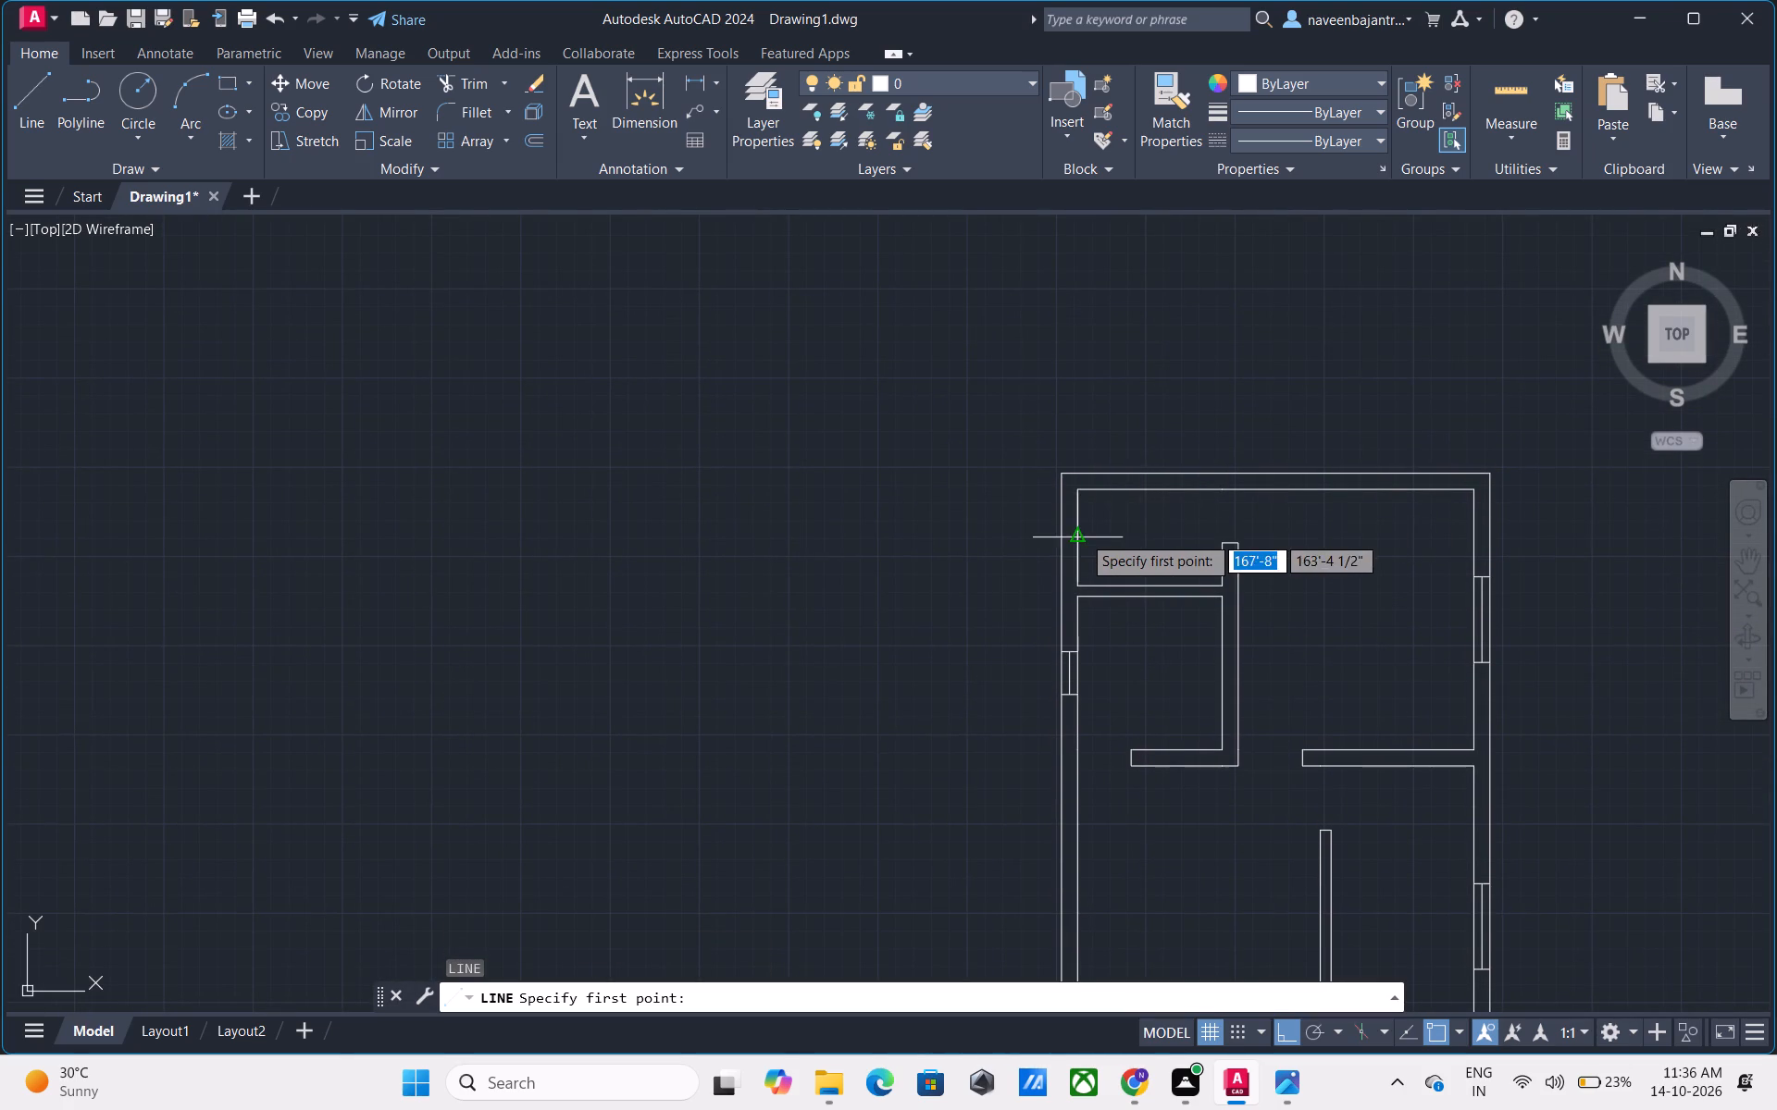
scroll(1082, 535, up, 2)
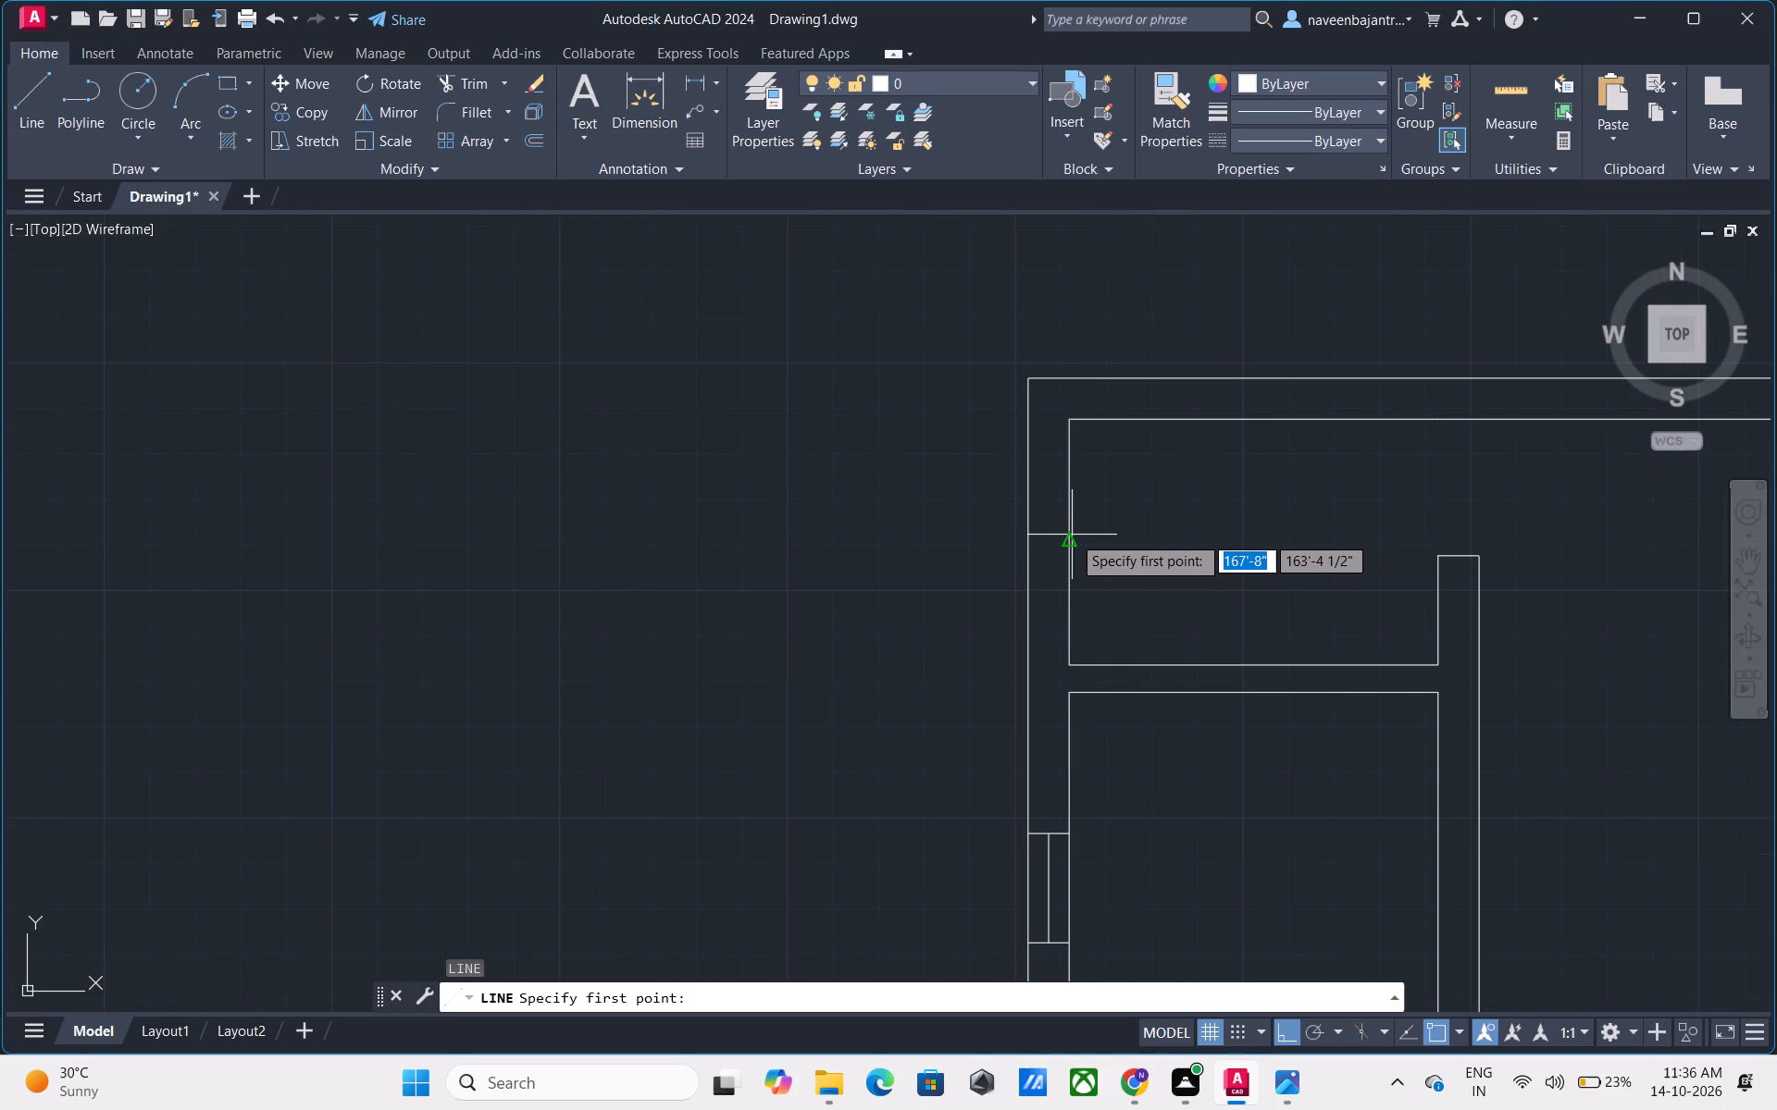
click(1072, 540)
click(1000, 542)
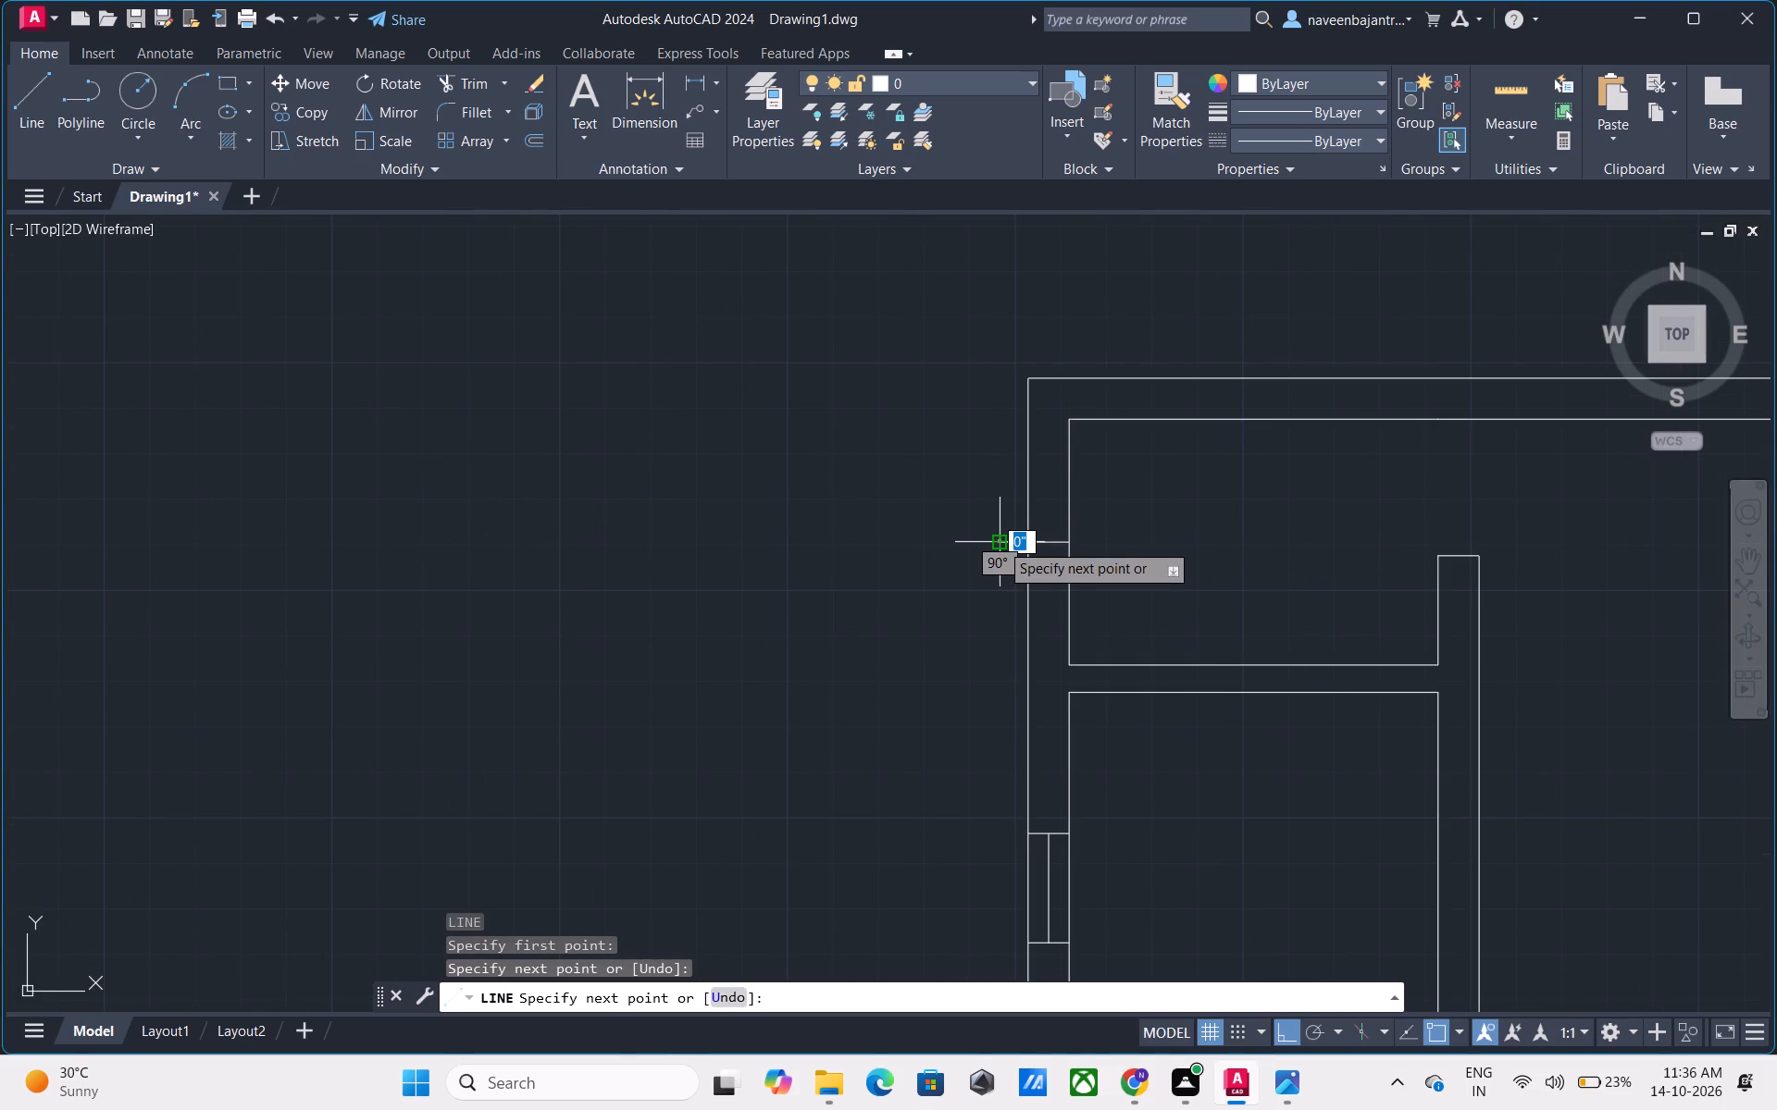
key(Escape)
Trim the part of the short horizontal line that extends past the outer face of the northwest room's west wall.
text(TR)
key(space)
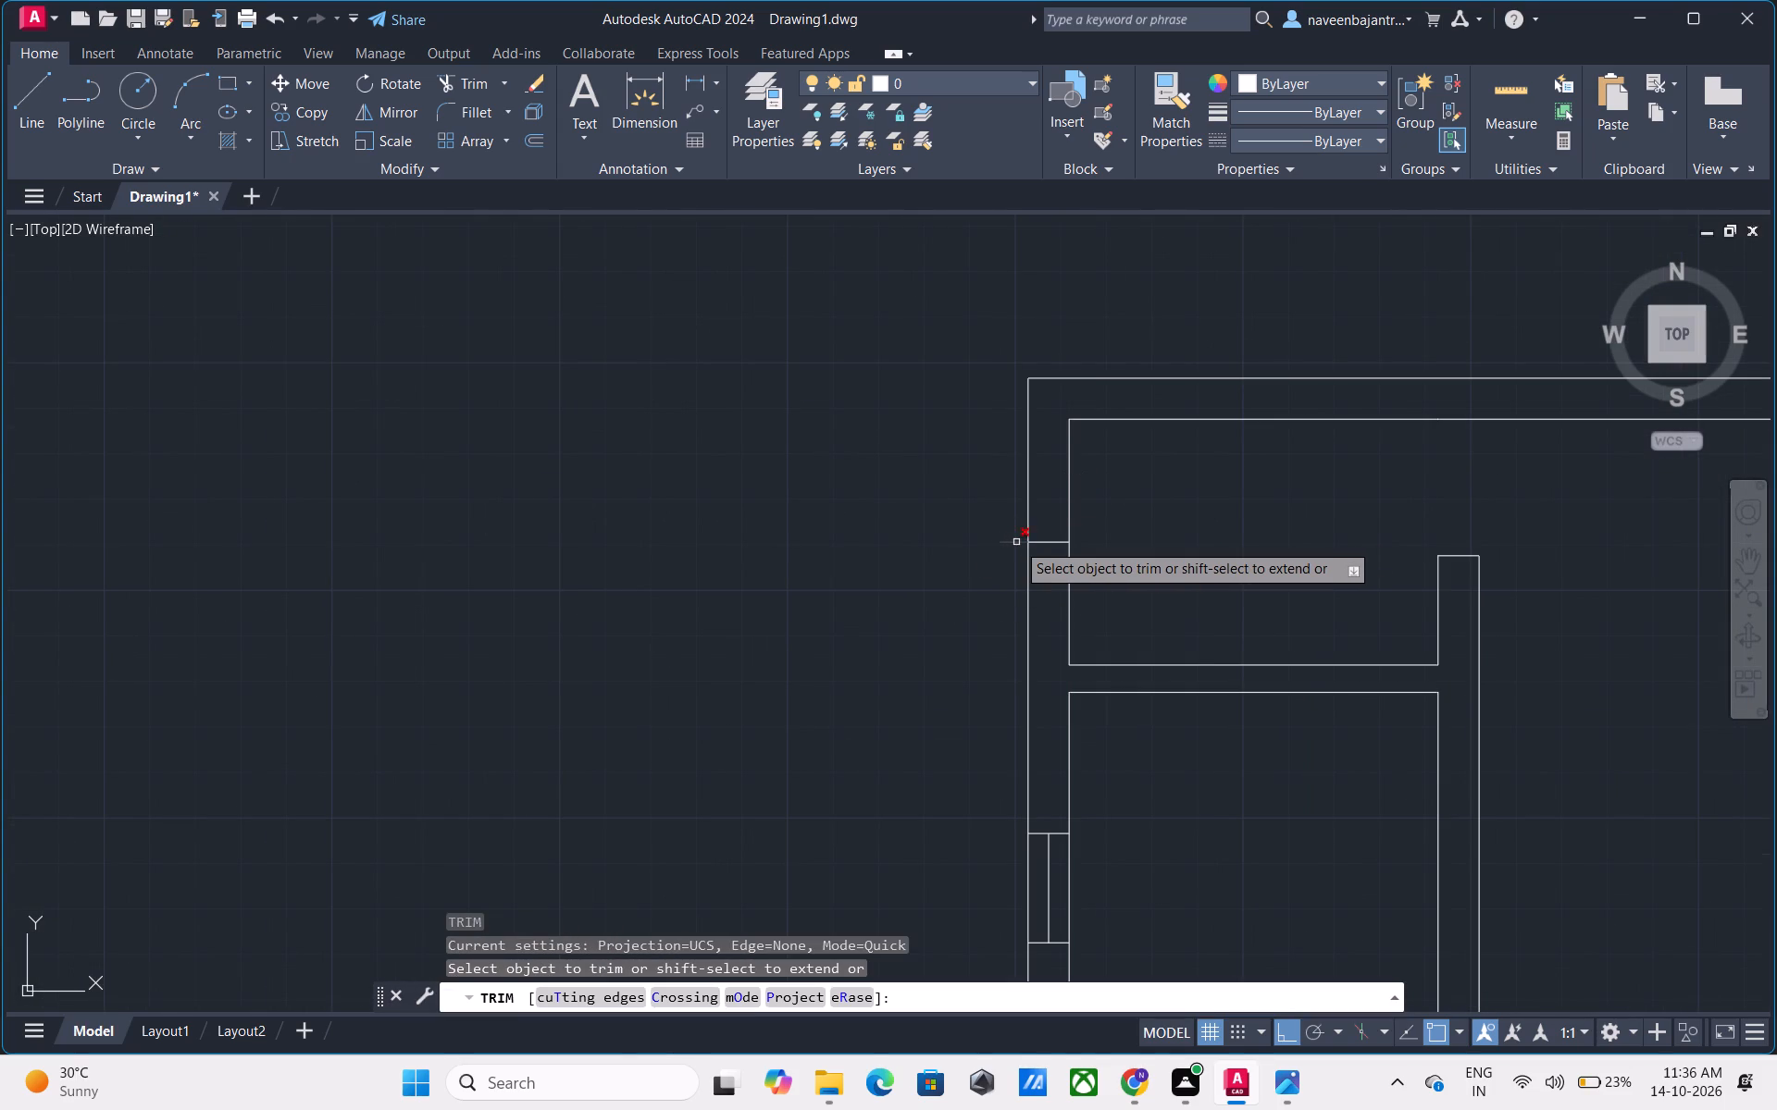
click(1016, 542)
key(Escape)
Offset the short horizontal line in the northwest room's west wall 1' to both its north and south sides.
text(O 1')
key(Return)
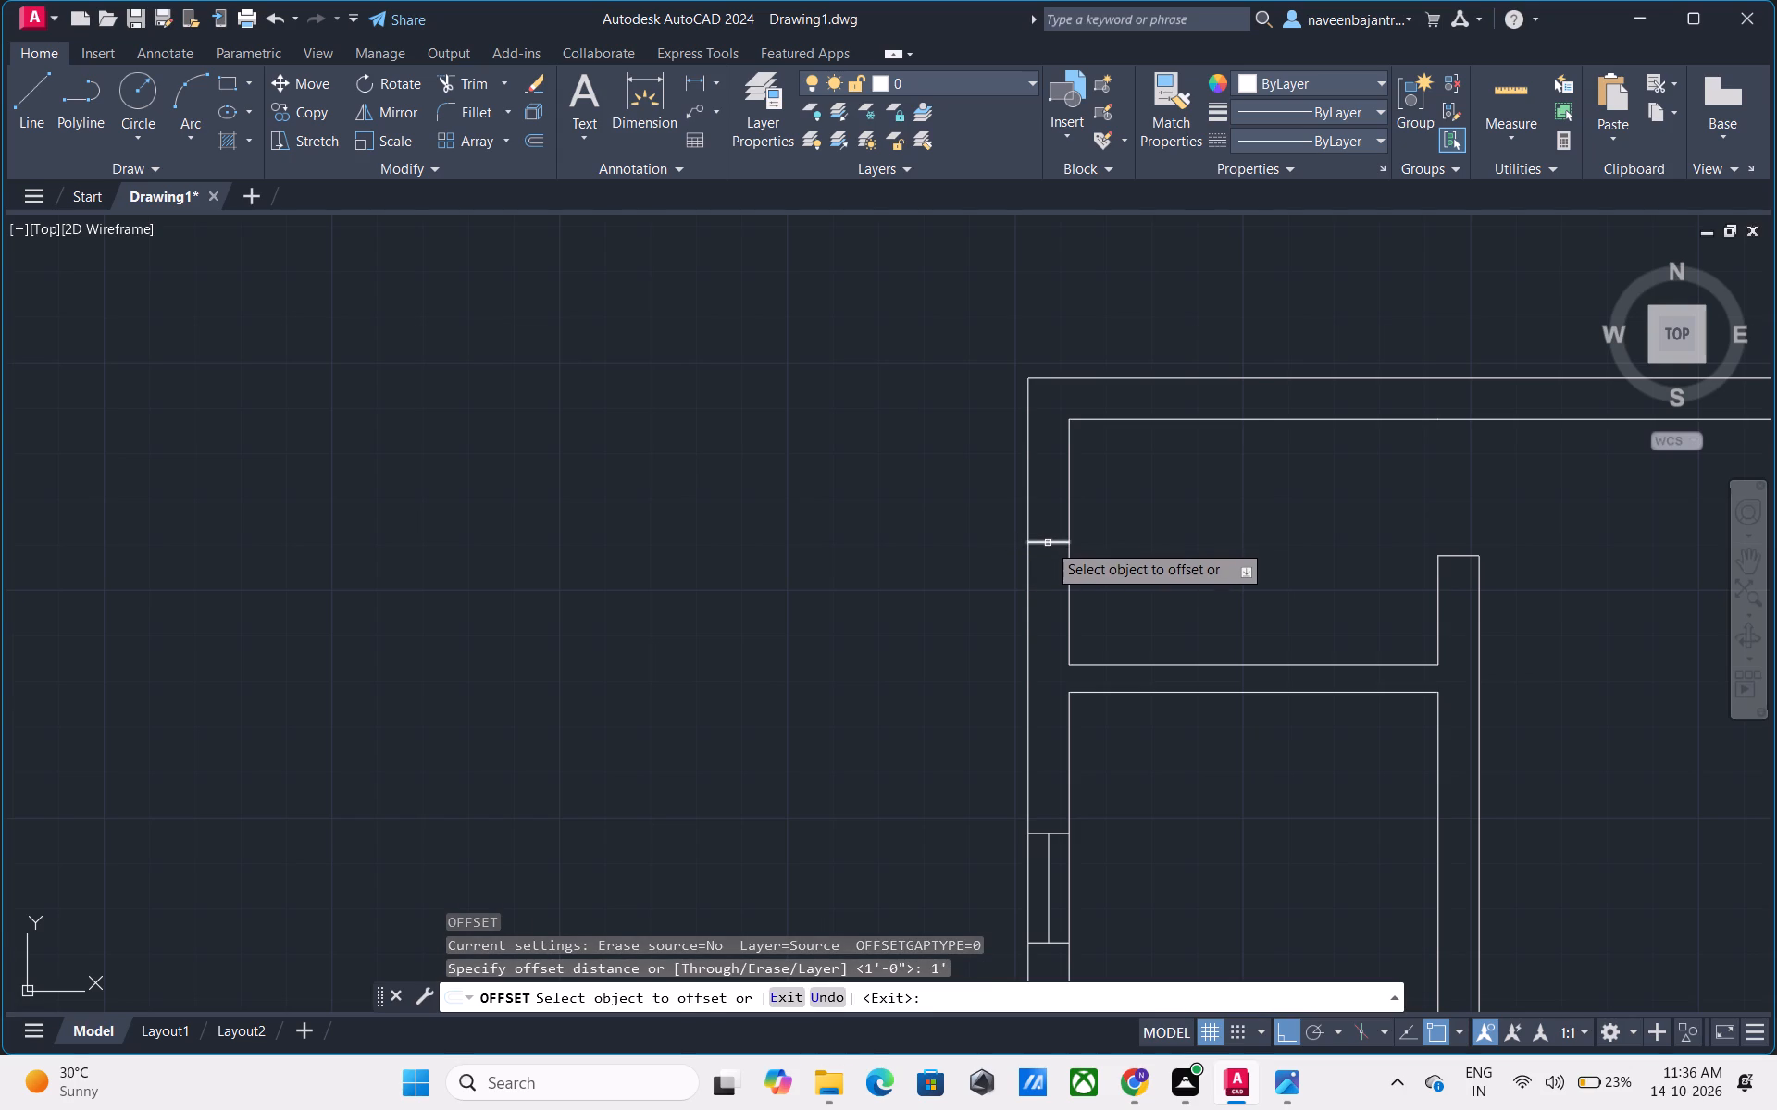
click(1048, 543)
click(1047, 517)
click(1049, 545)
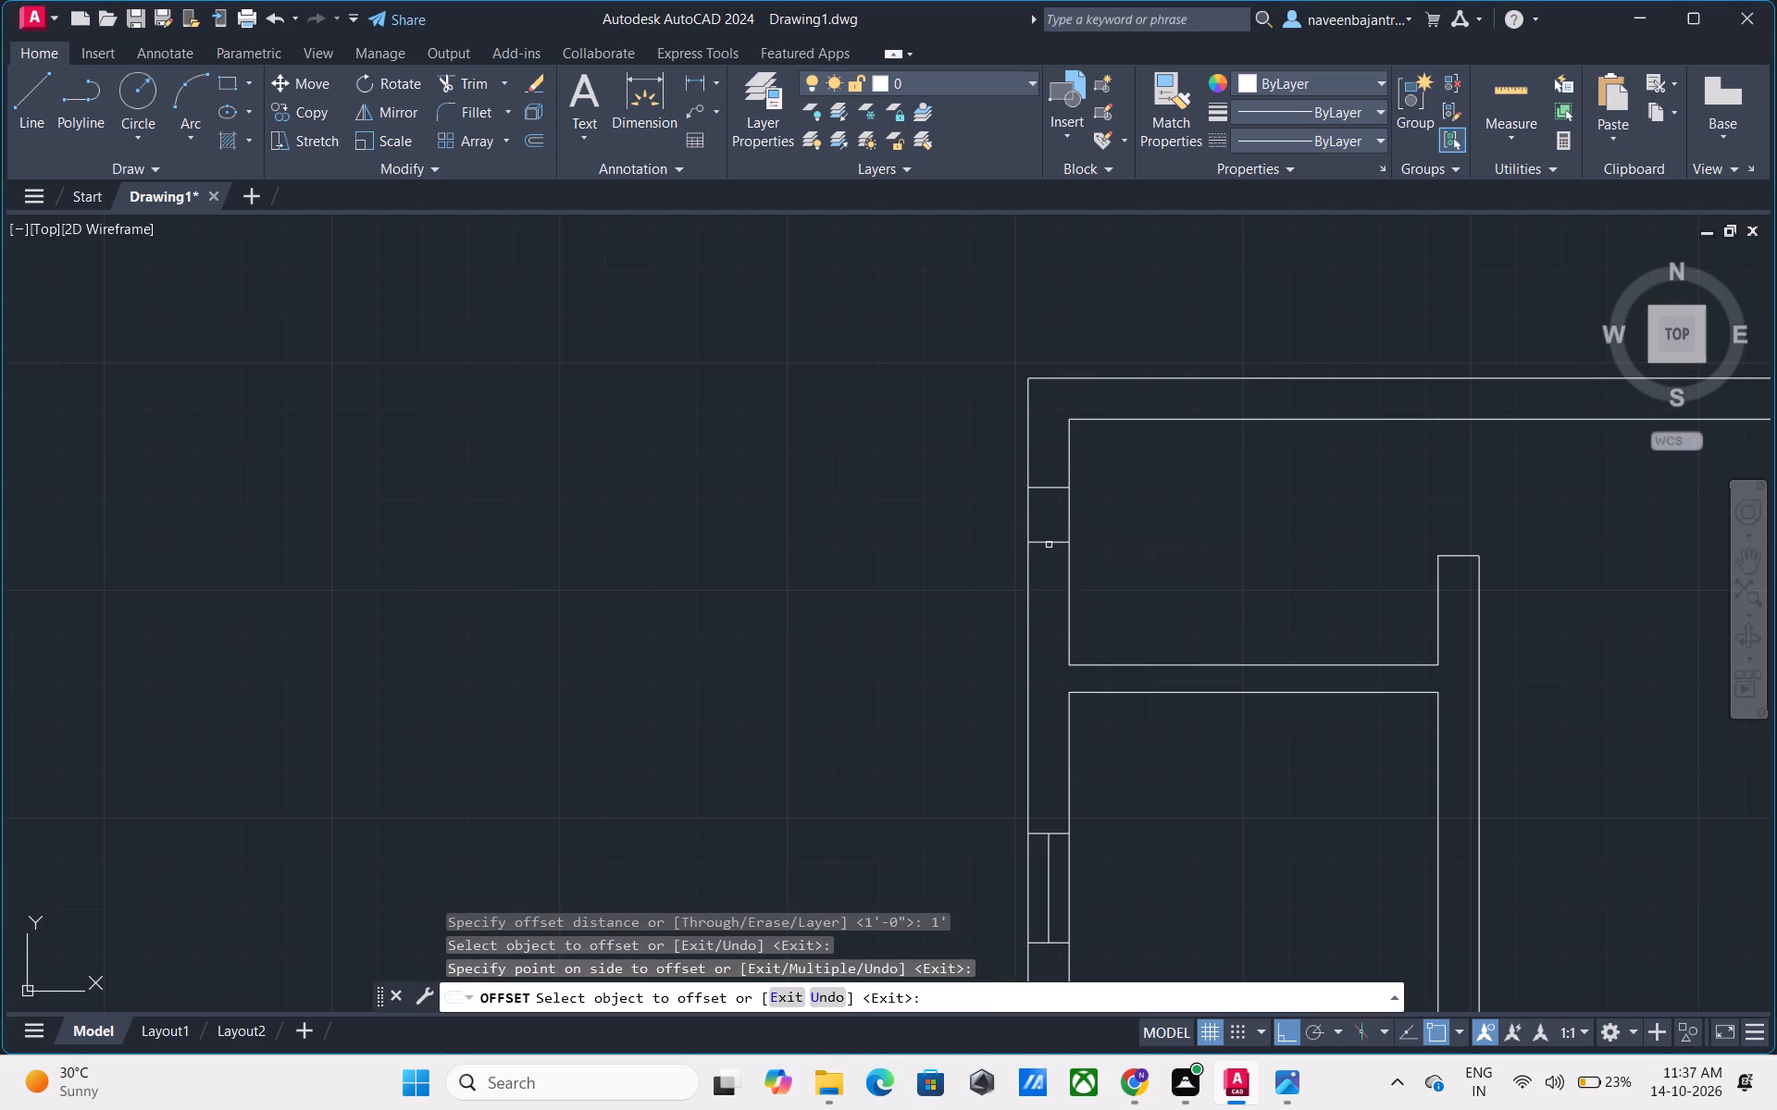
key(Escape)
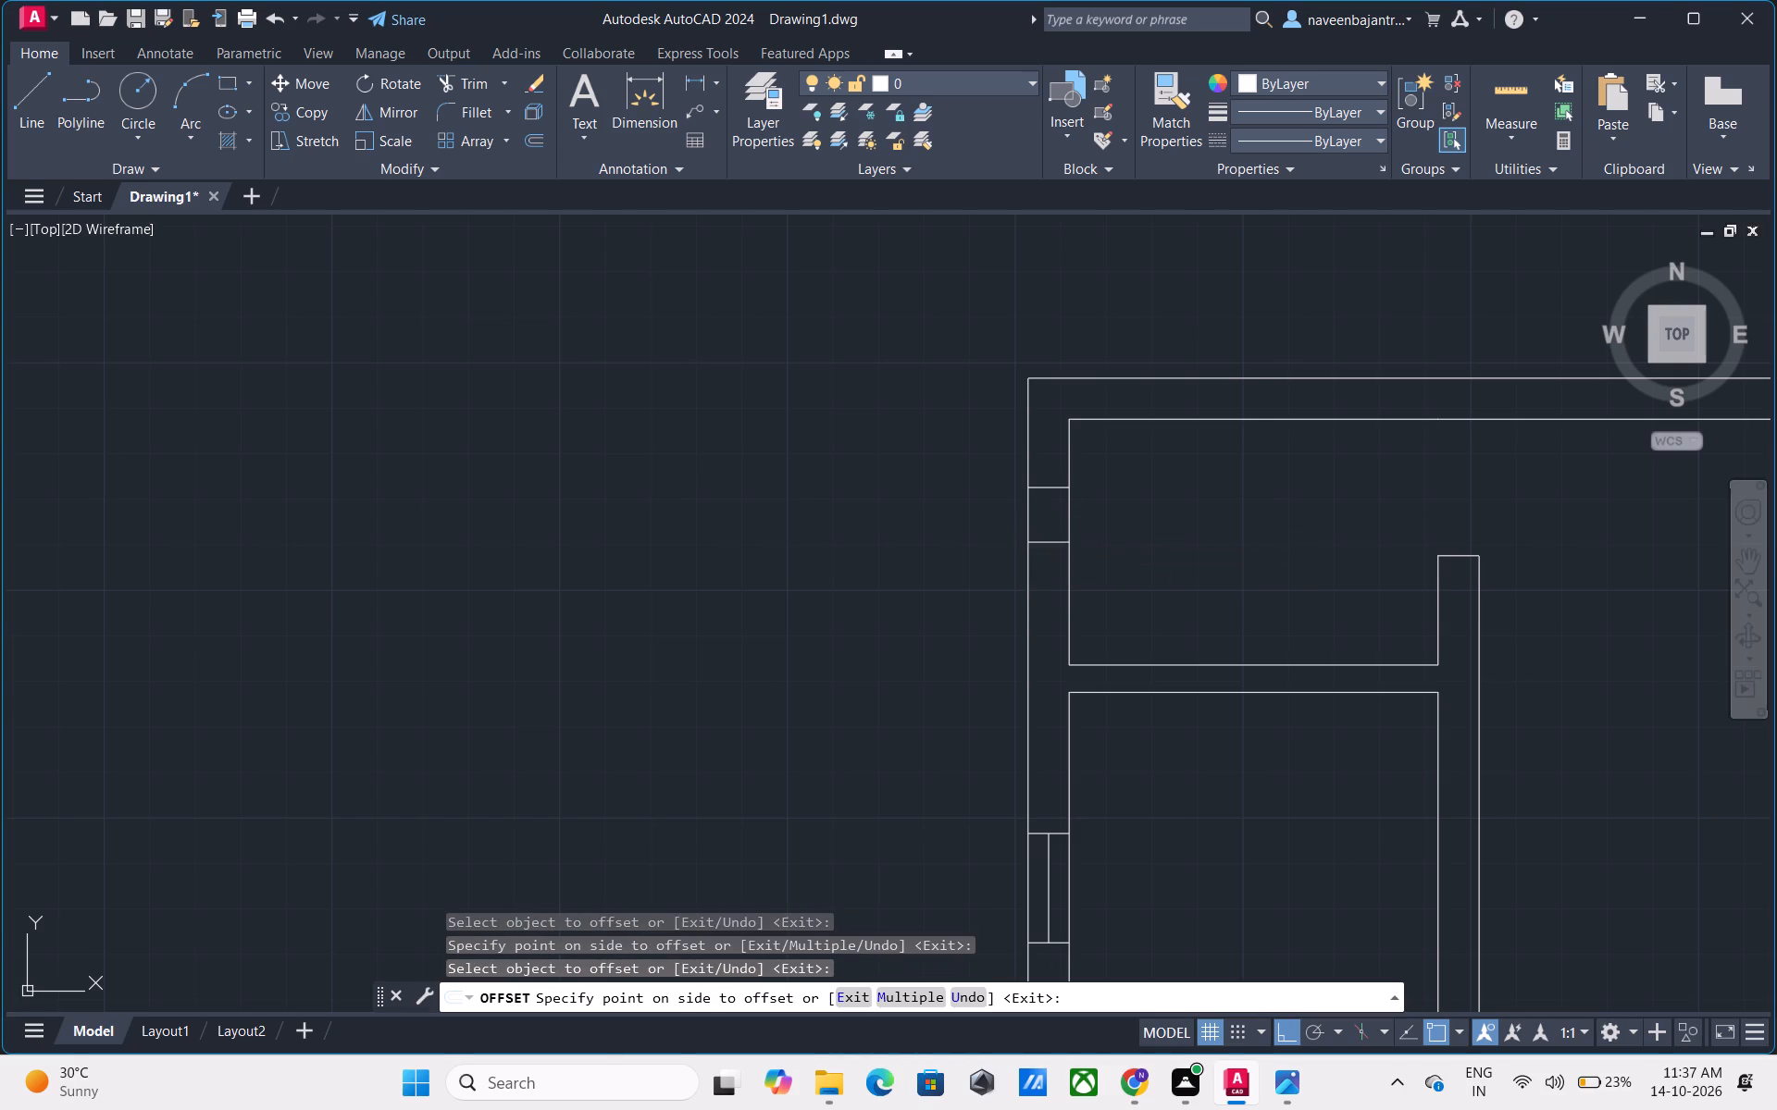
text(O 1')
key(Return)
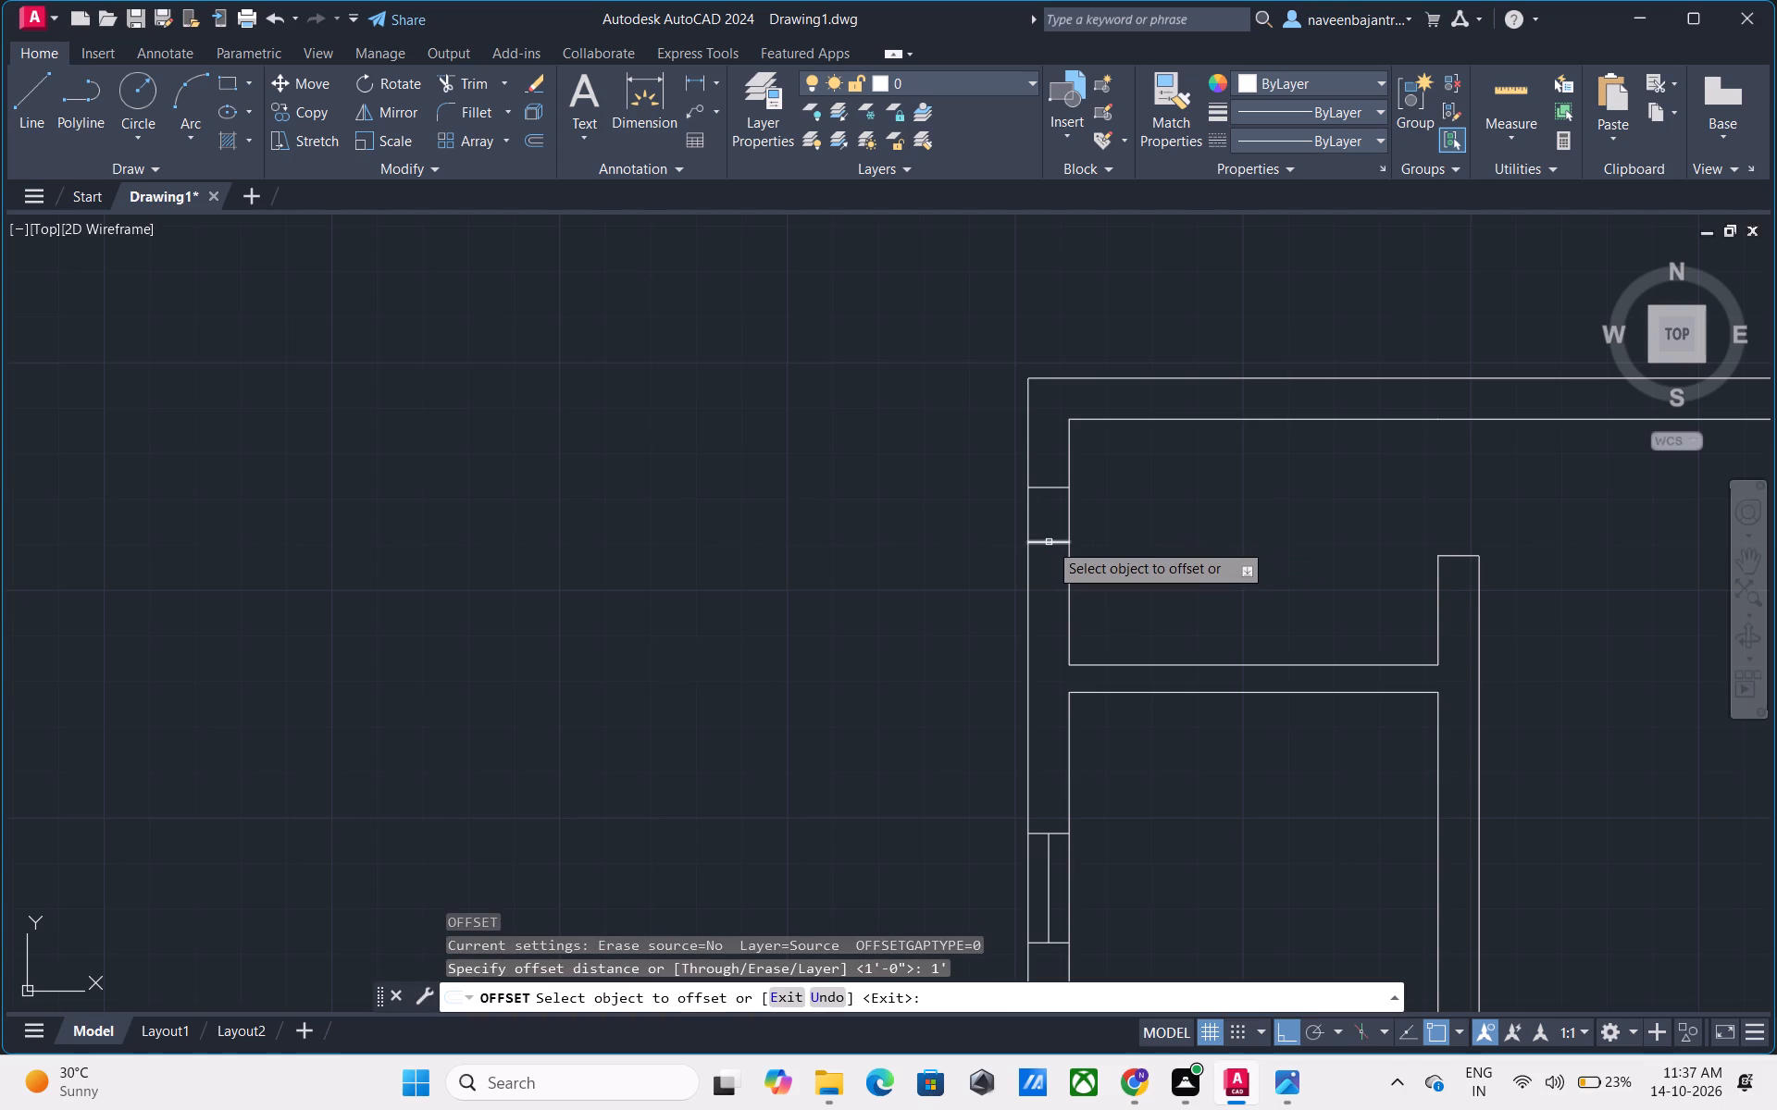
click(1049, 542)
click(1048, 561)
key(Escape)
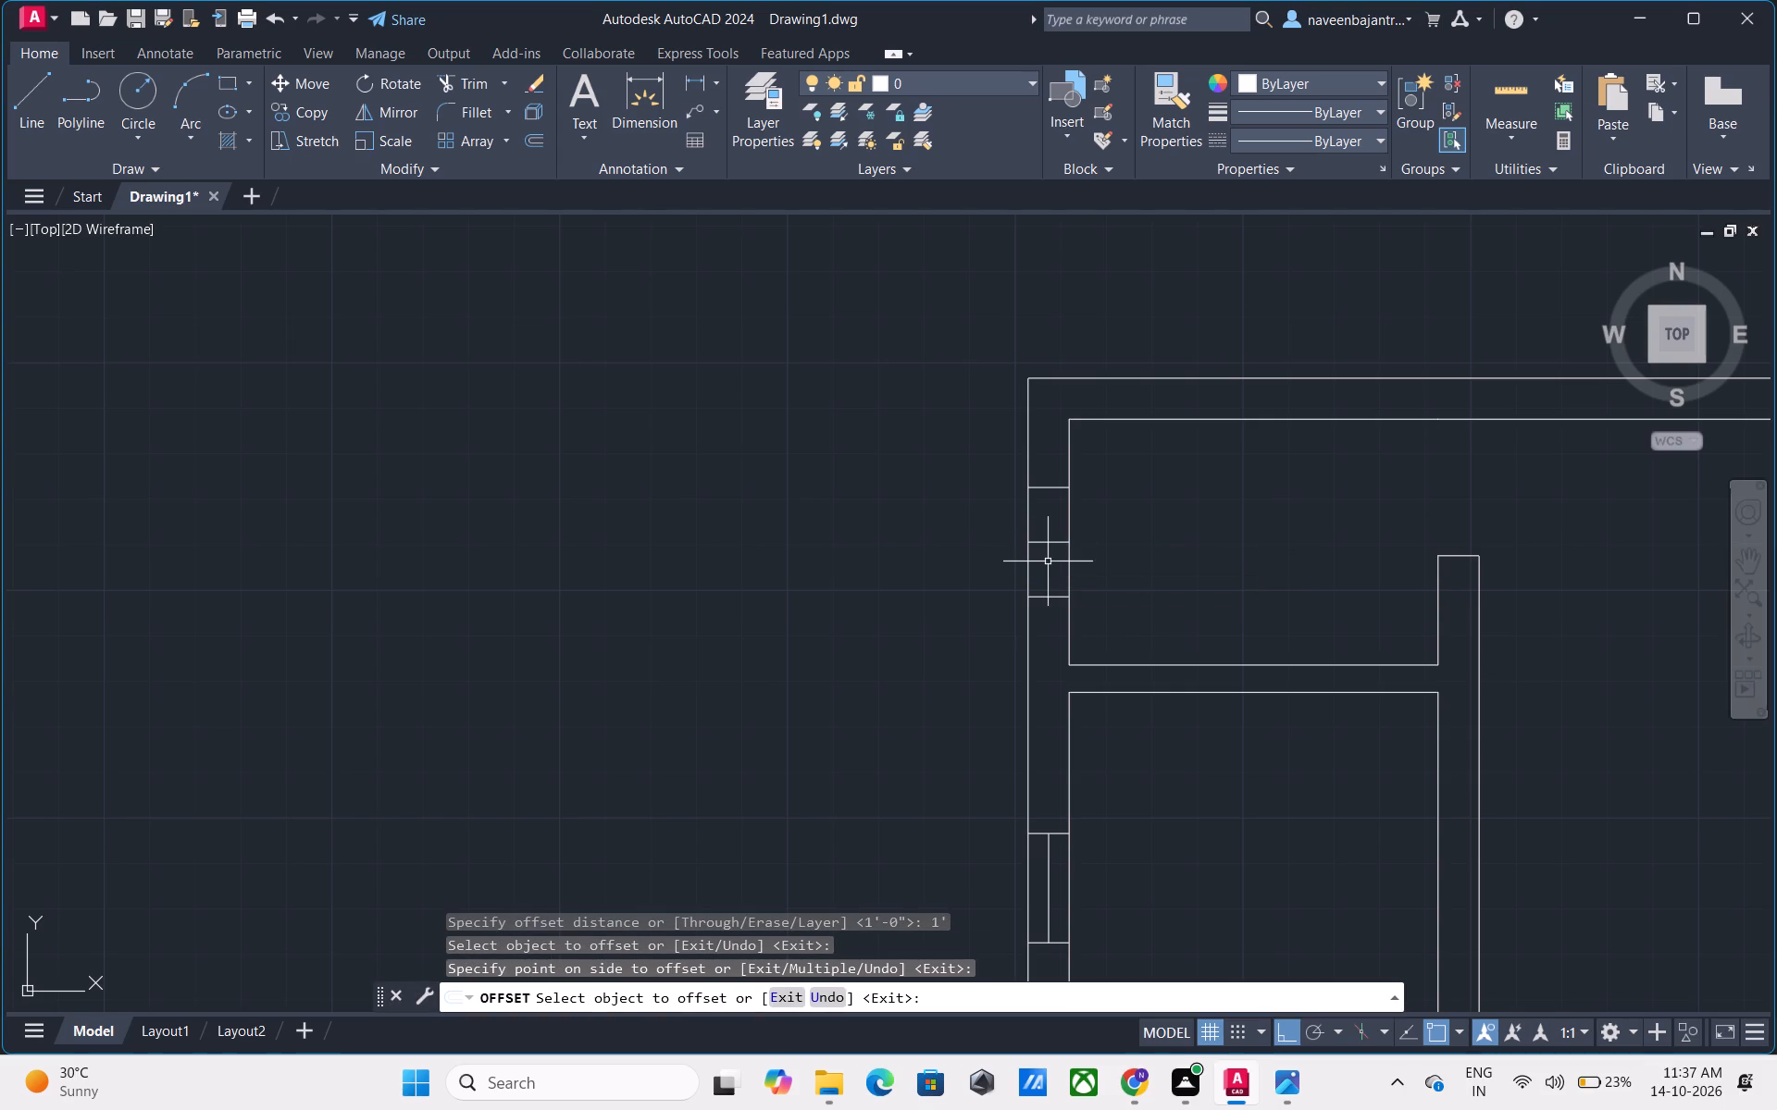
Remove the original middle line between the two offset lines in the northwest room's west wall with Trim.
key(t)
key(r)
key(space)
click(1049, 542)
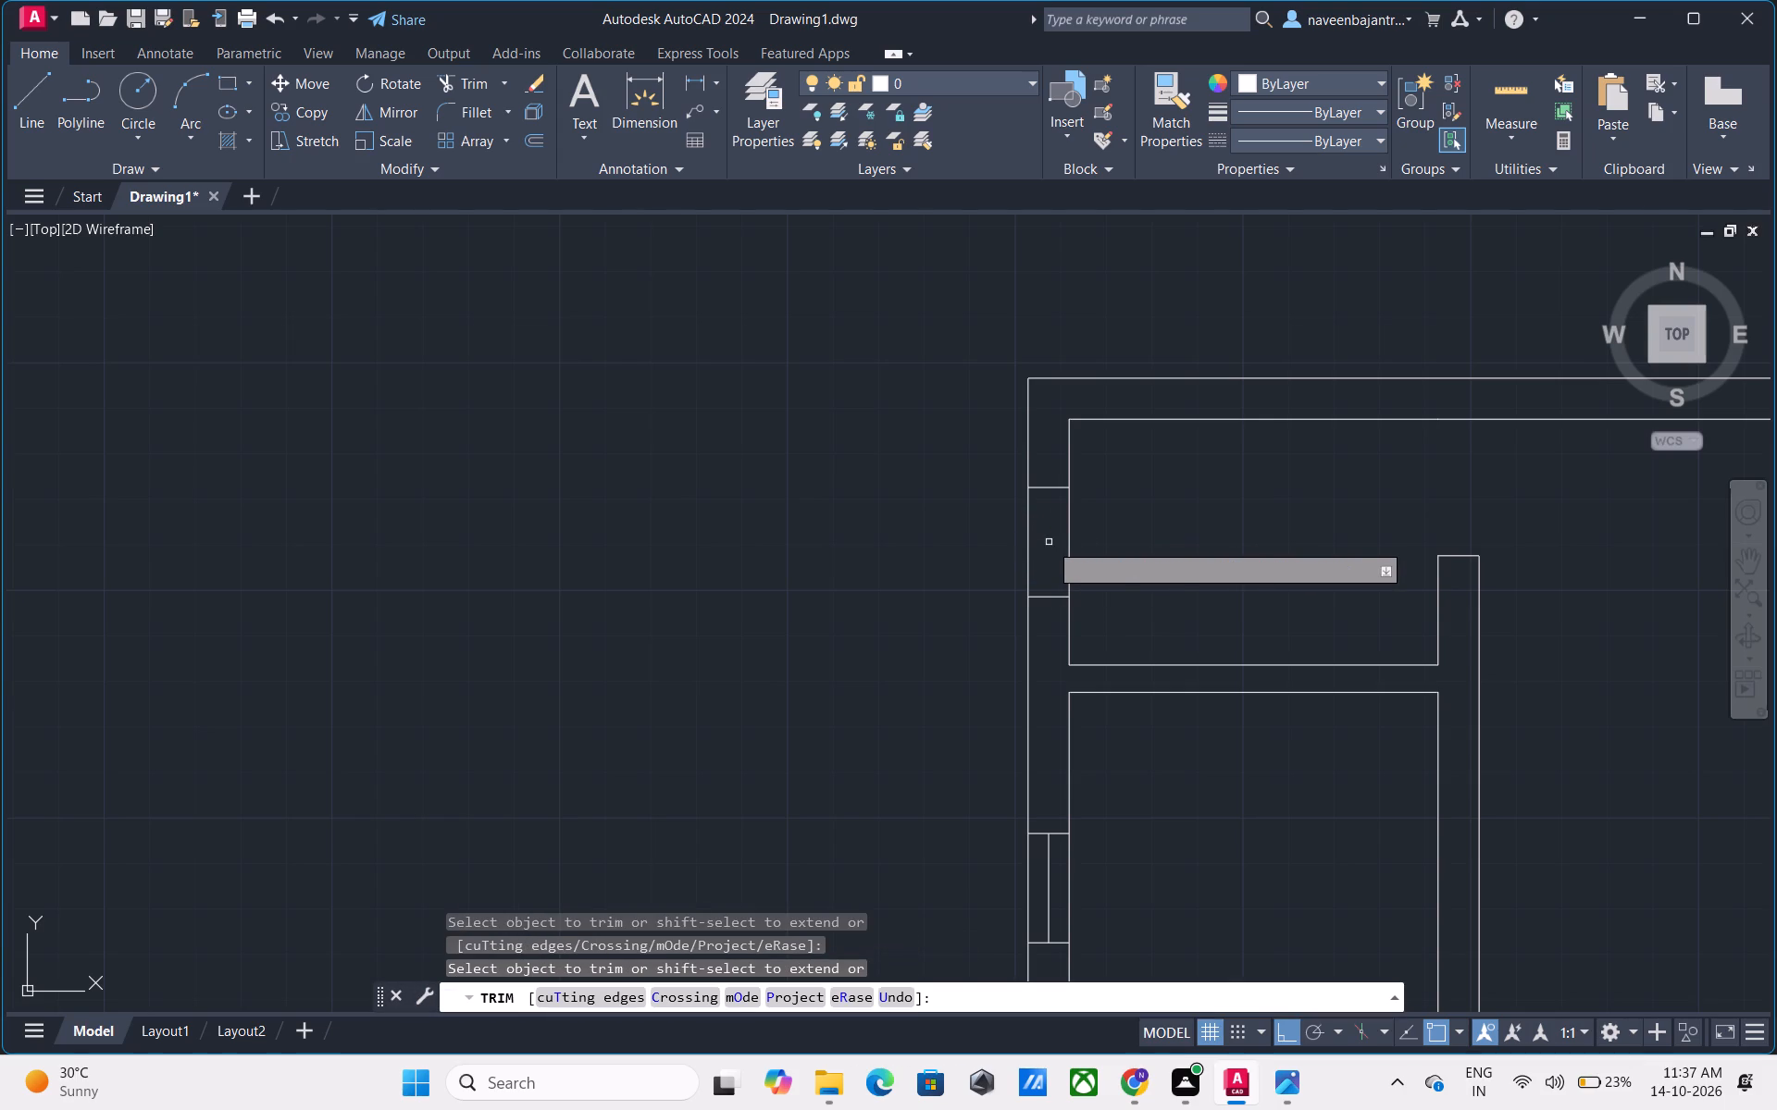
key(Escape)
Draw a vertical window line joining the midpoints of the two short lines in the northwest room's west wall.
text(L)
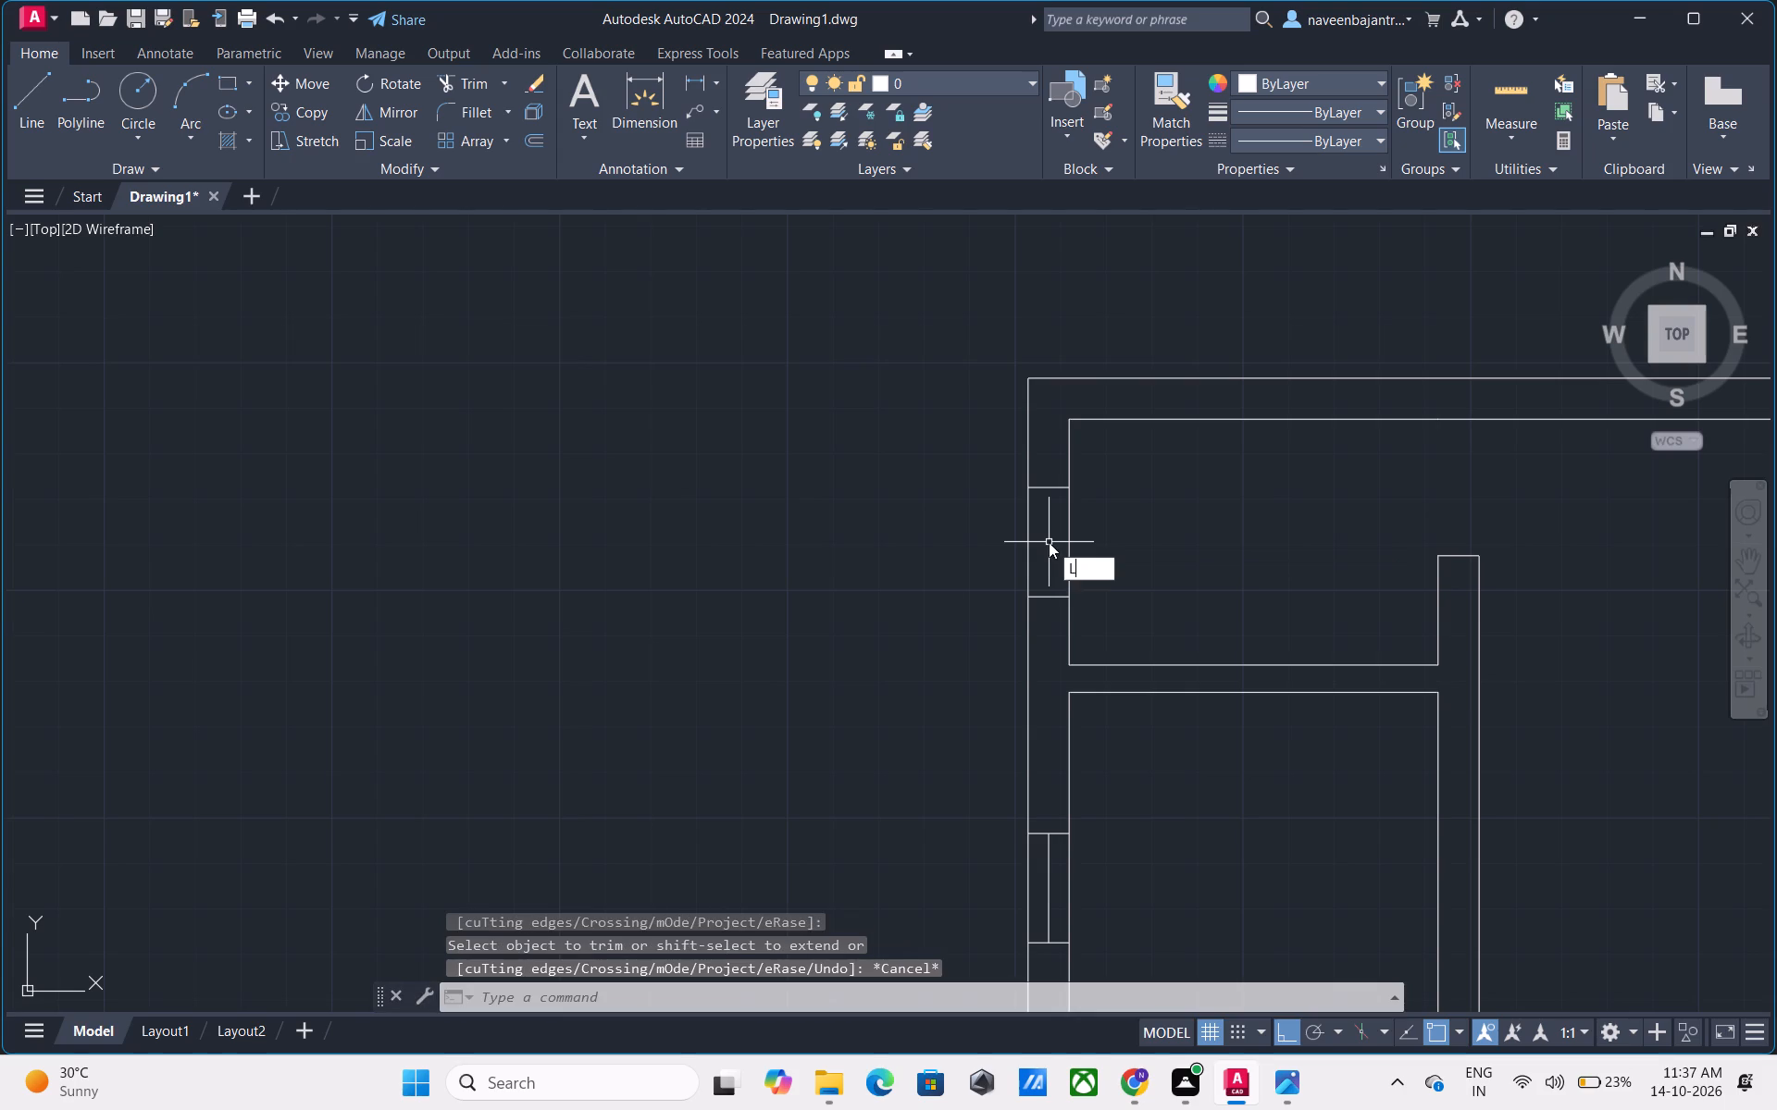
key(space)
click(1046, 488)
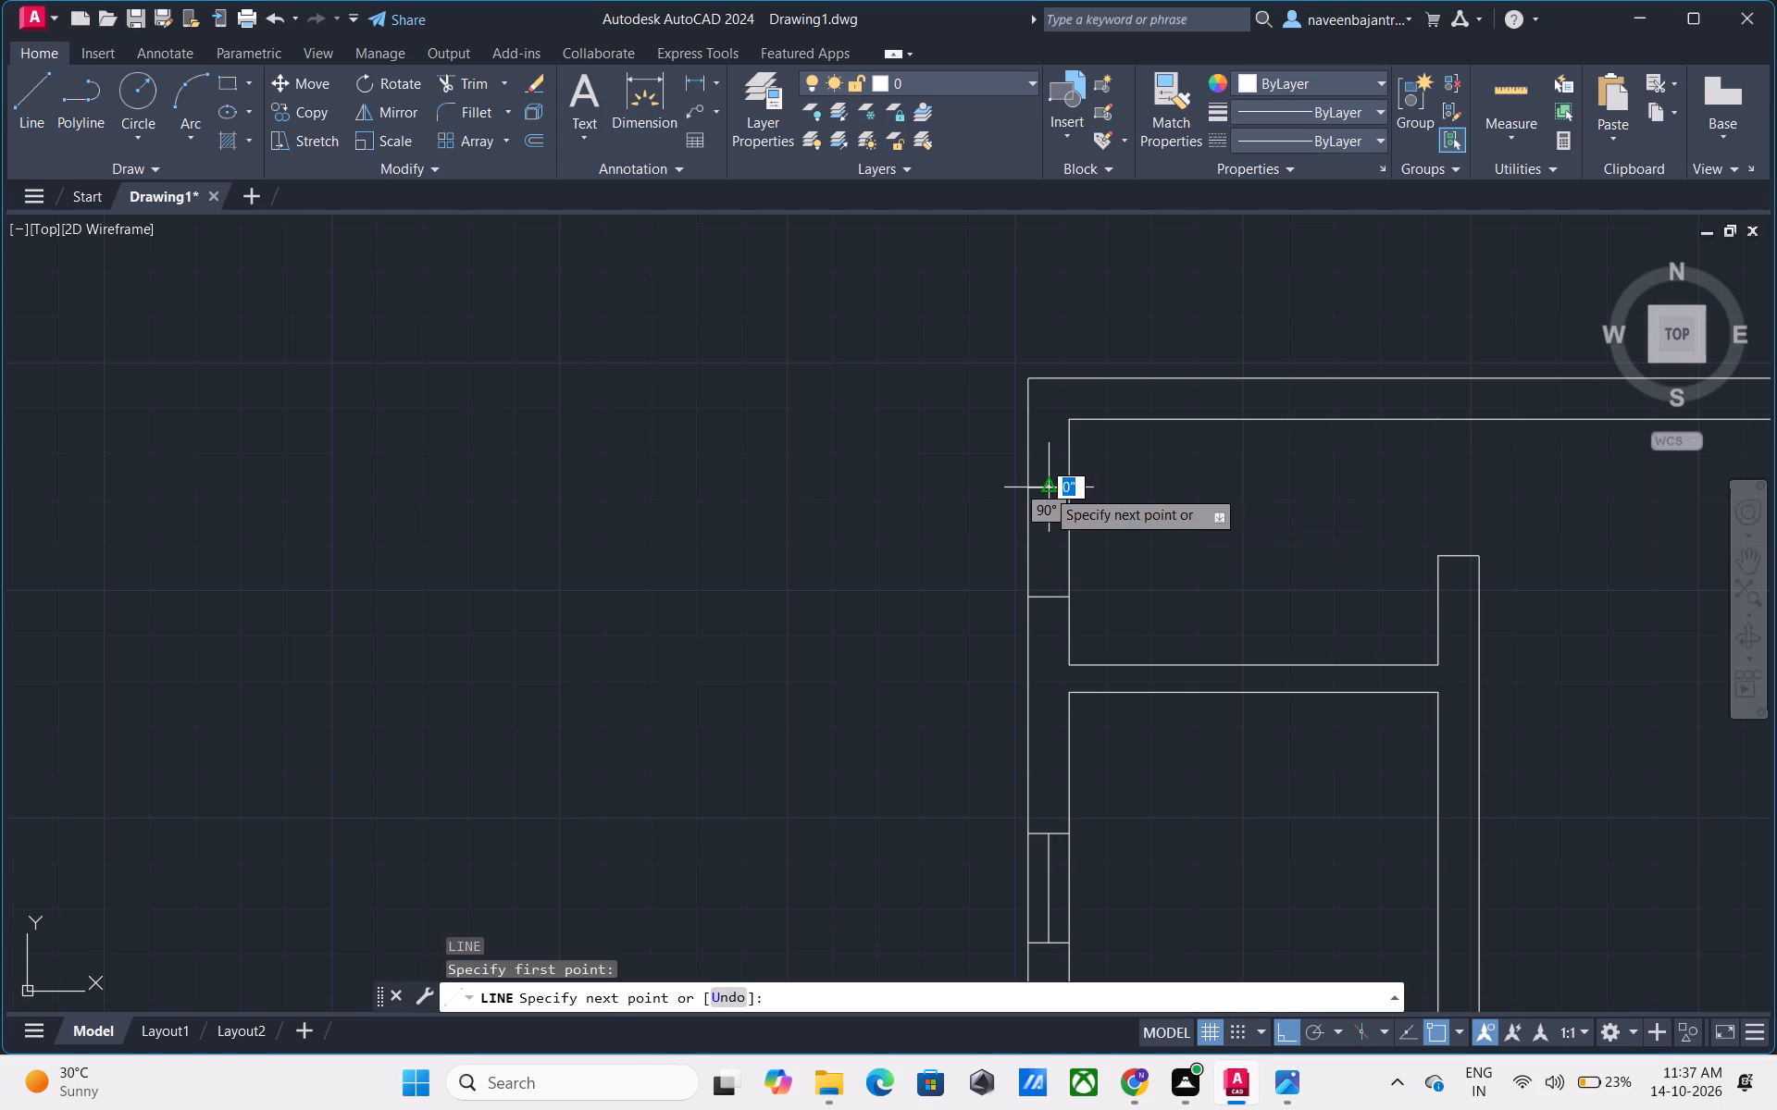
click(1047, 597)
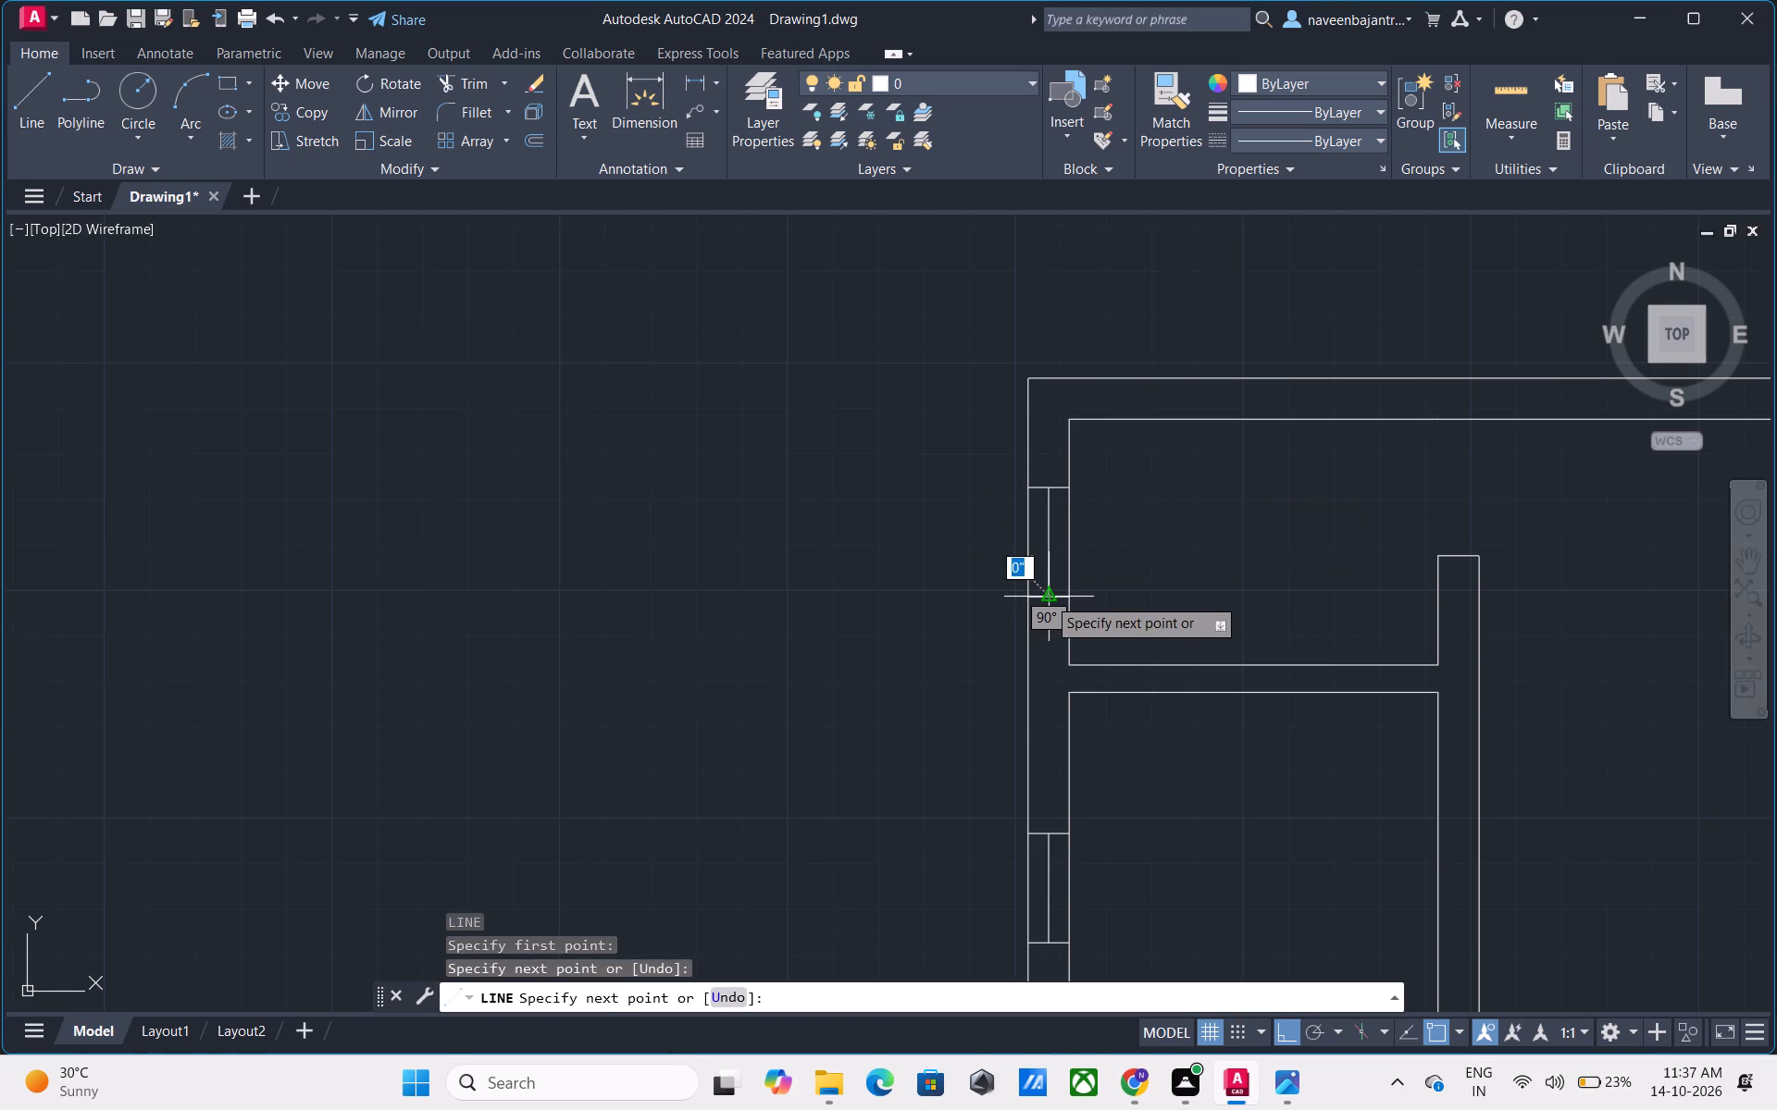
key(Escape)
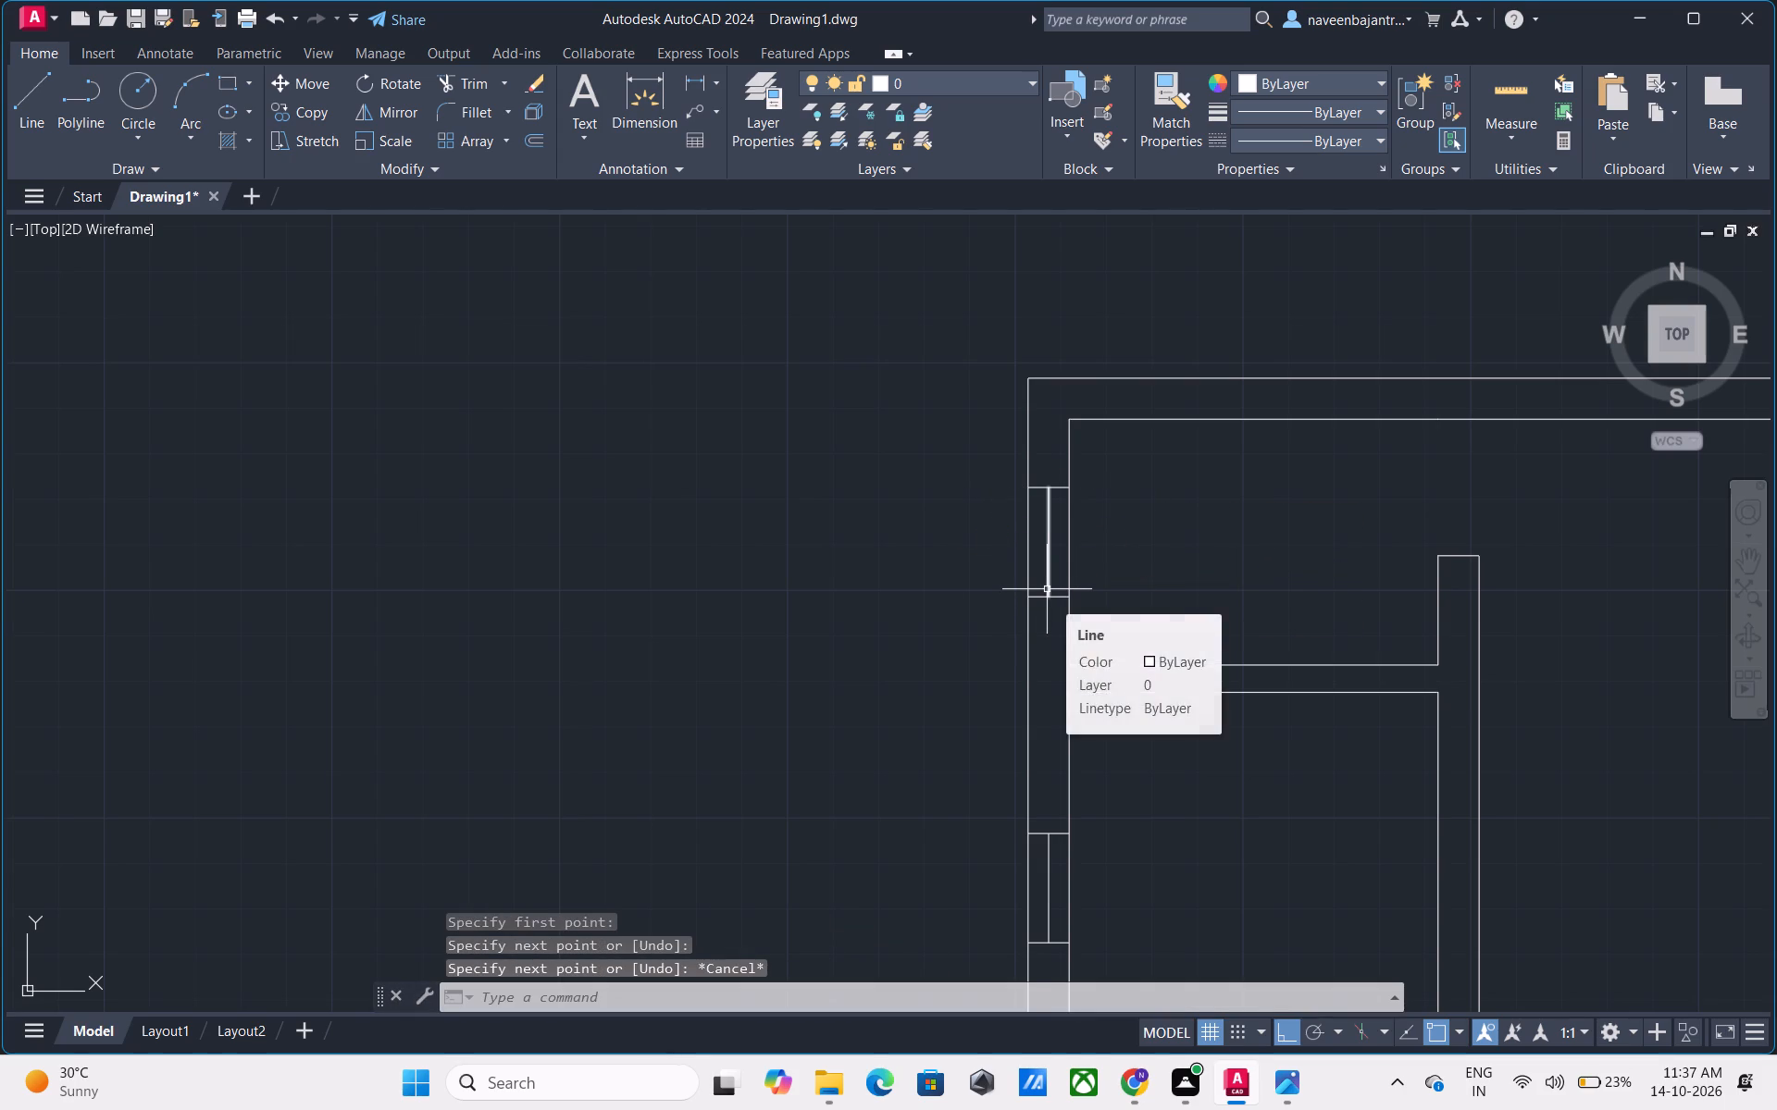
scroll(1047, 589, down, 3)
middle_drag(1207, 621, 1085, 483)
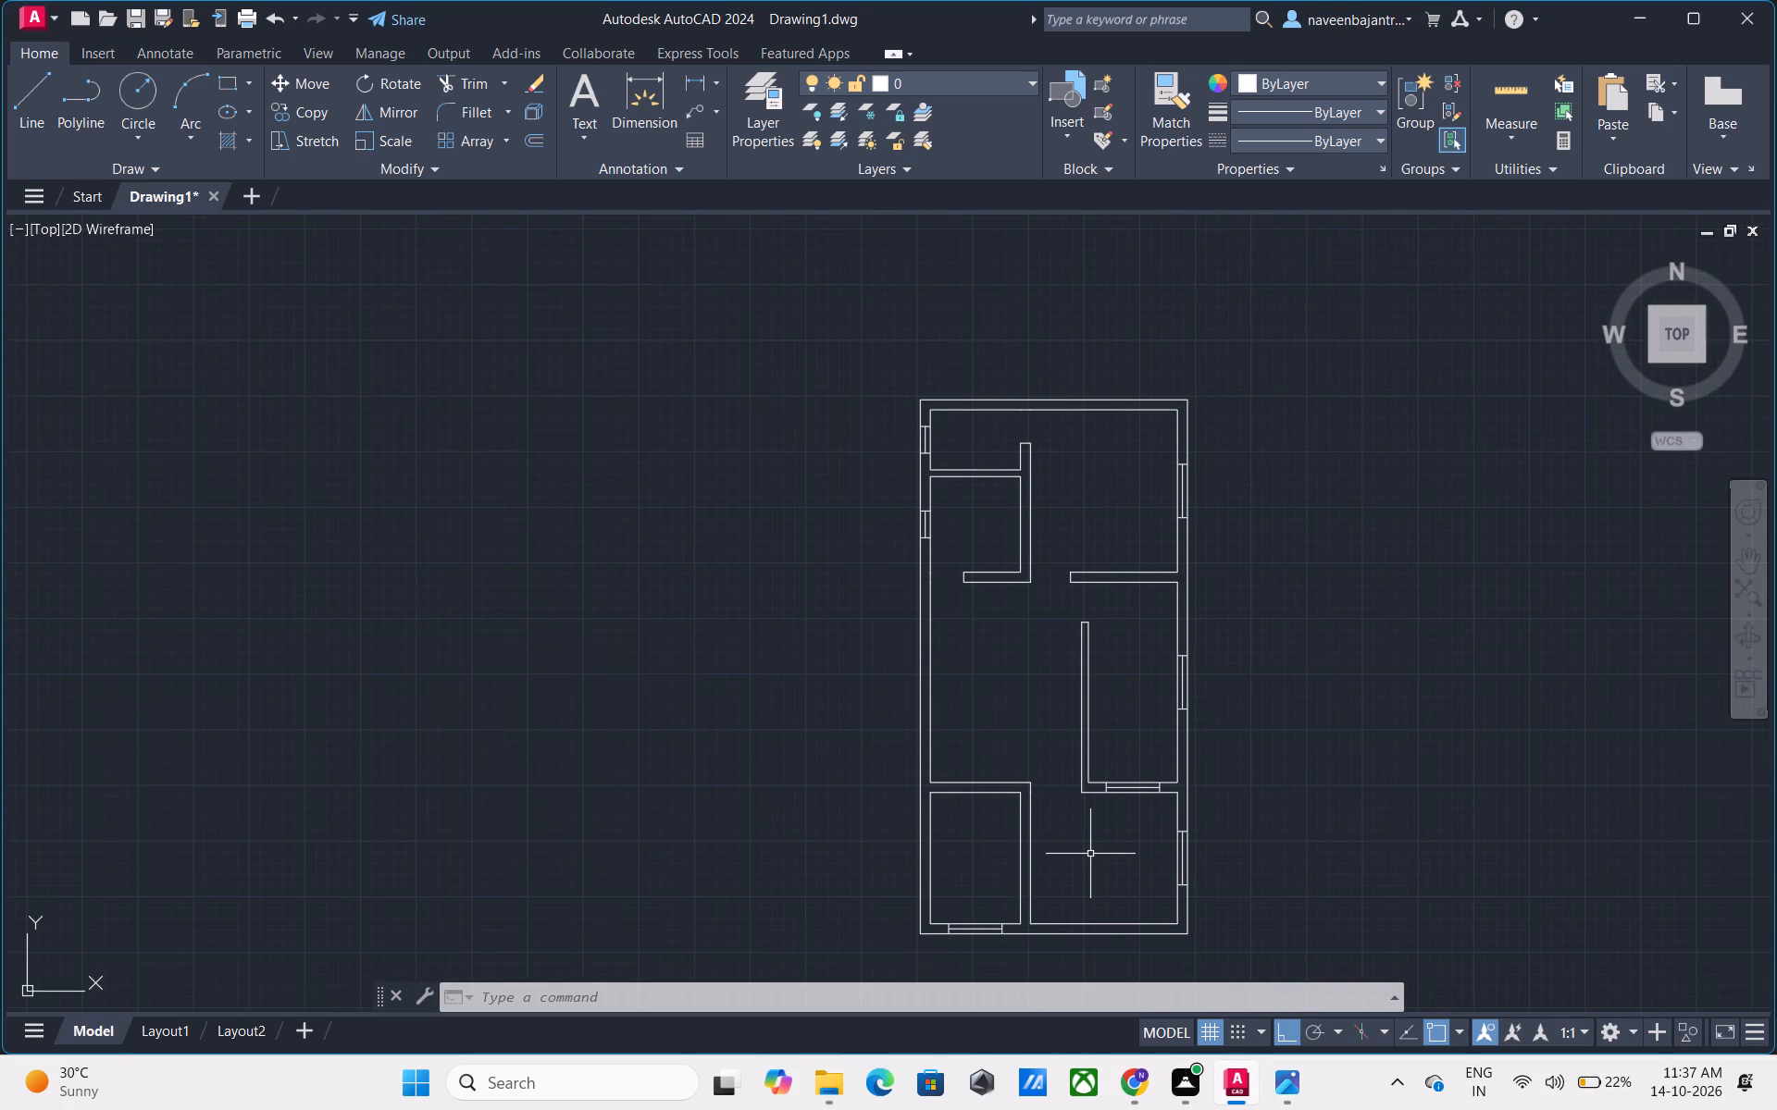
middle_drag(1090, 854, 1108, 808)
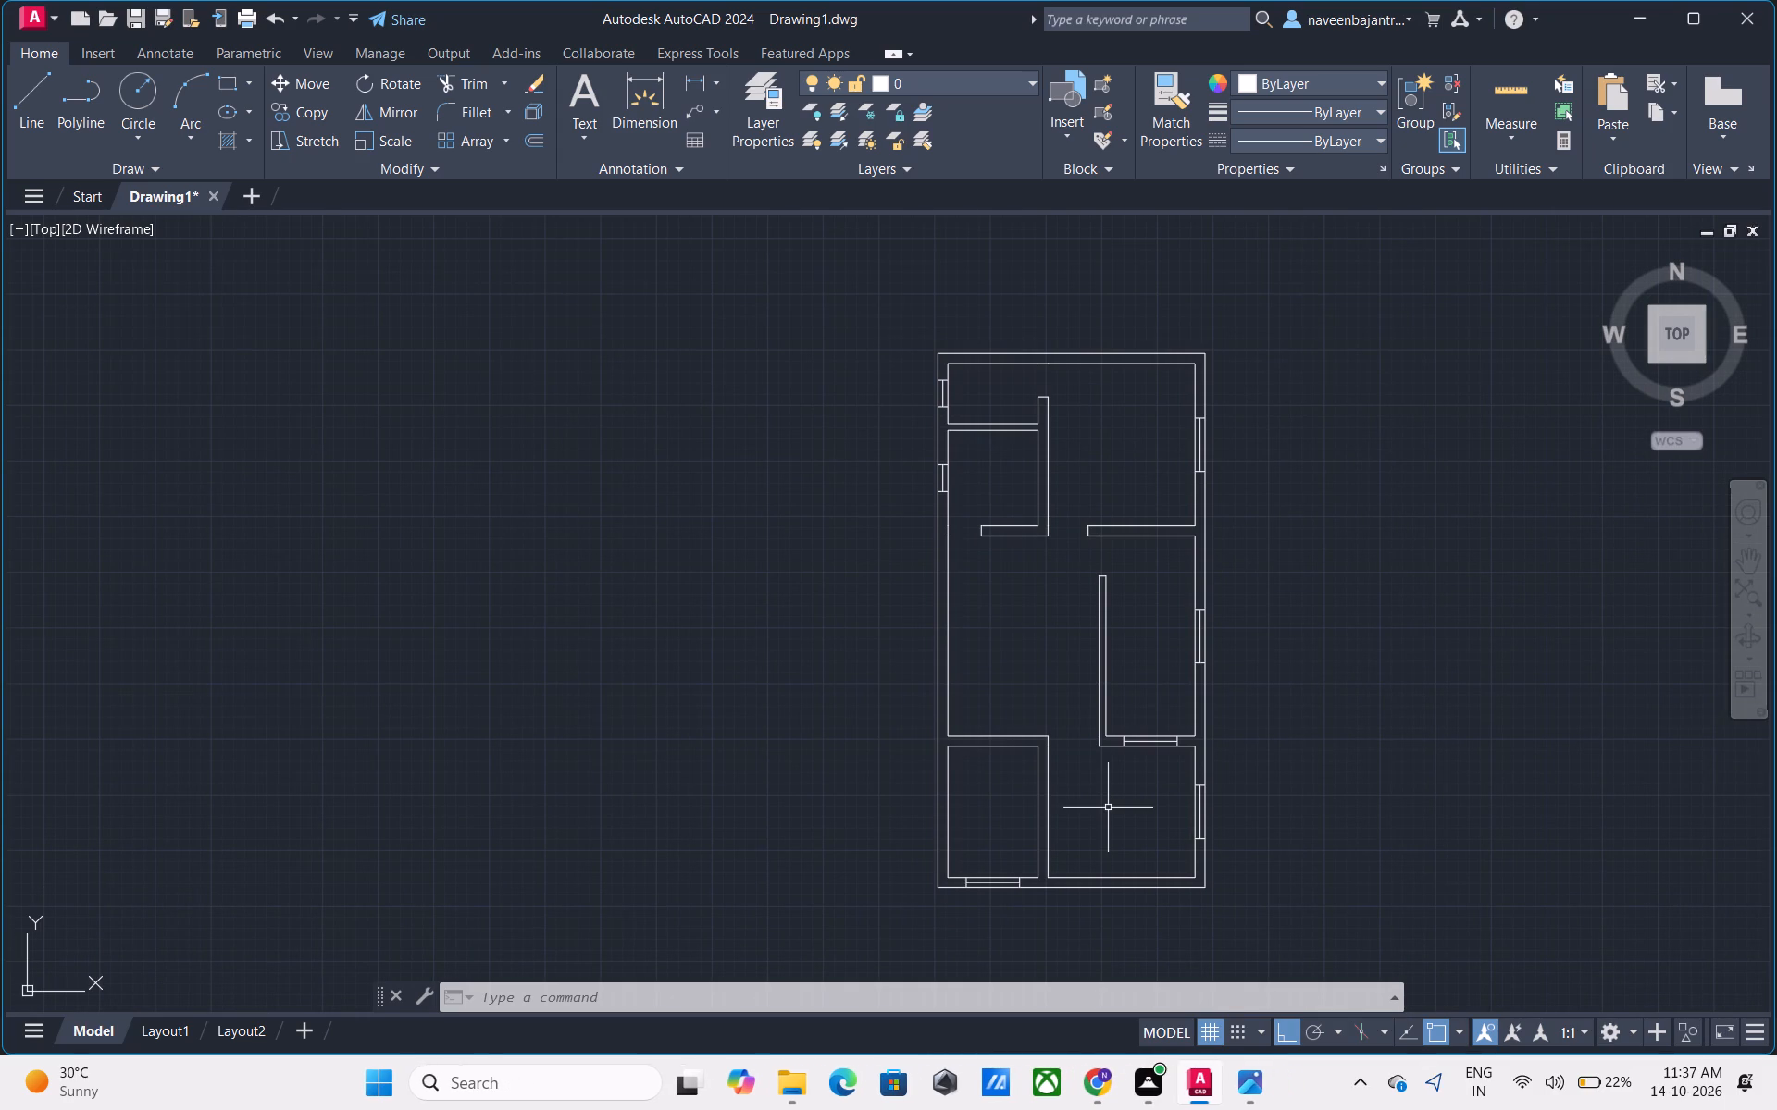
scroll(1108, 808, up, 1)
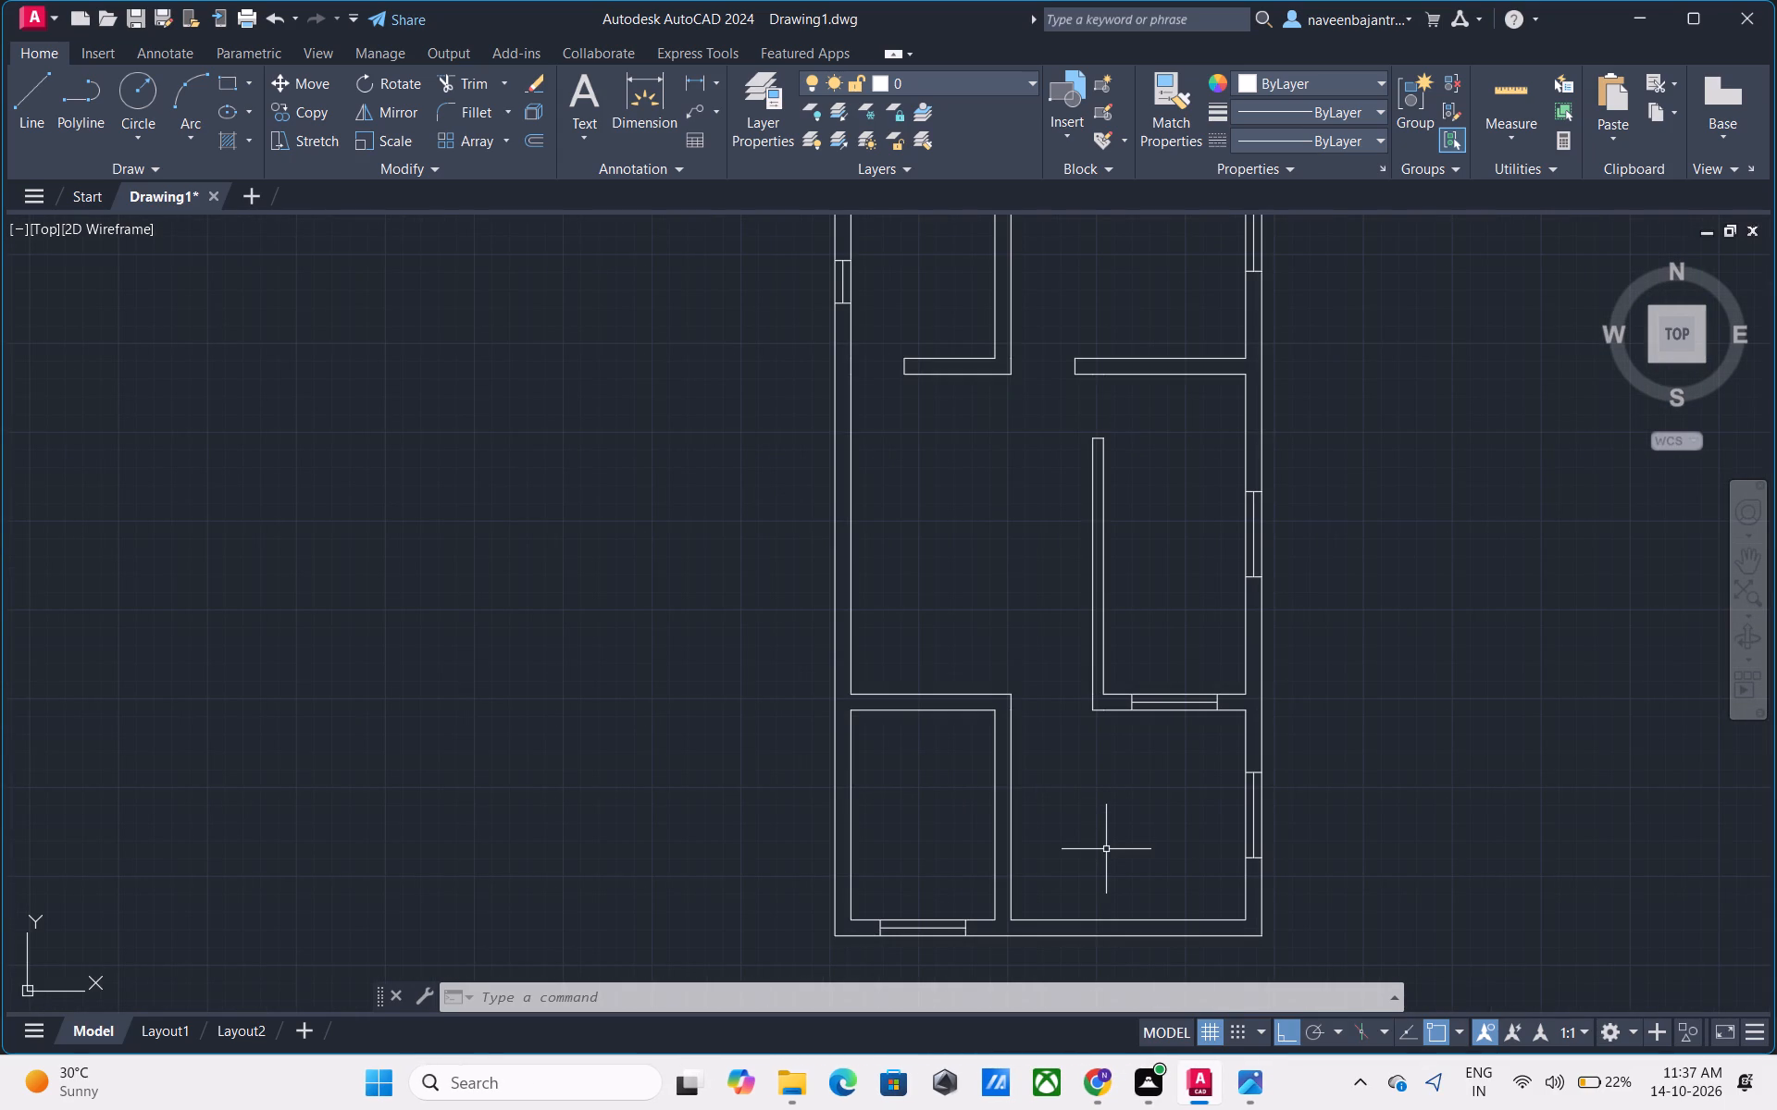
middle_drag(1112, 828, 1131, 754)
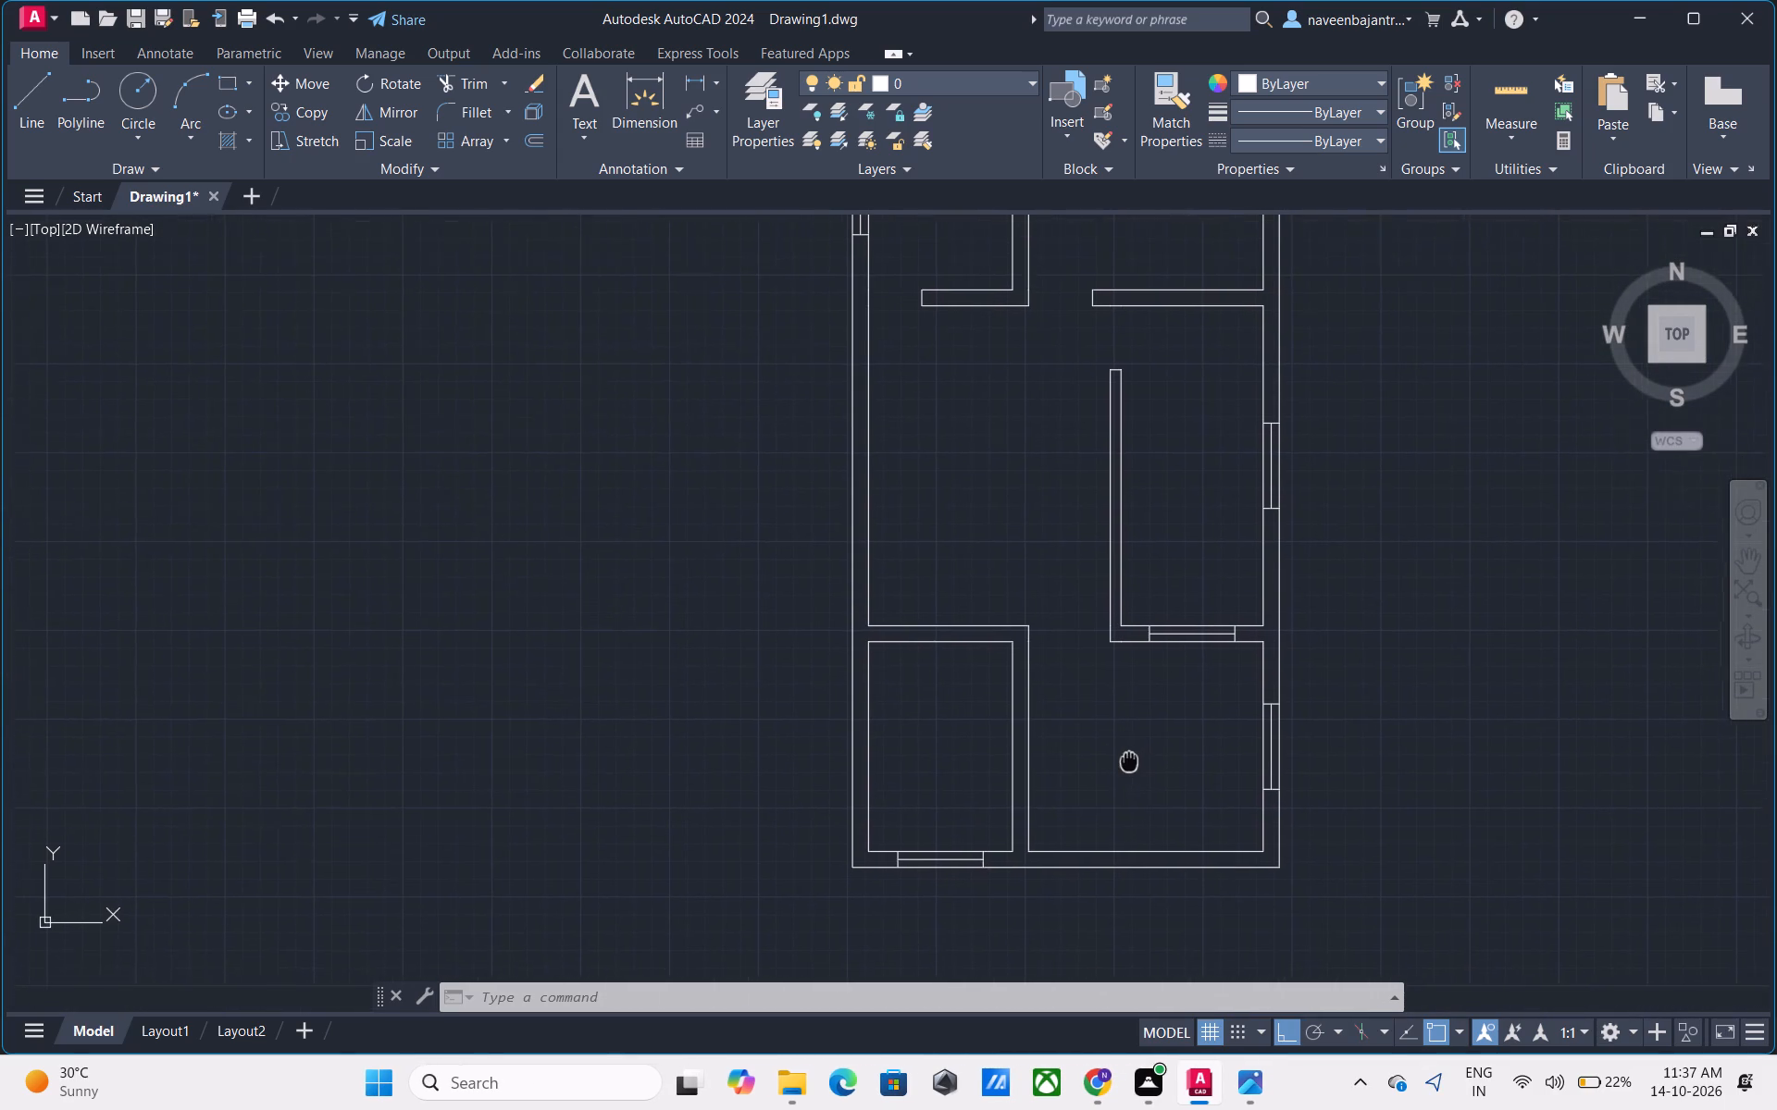
Draw a horizontal line from the south end of the southeast room's east window westward across the southwest room's east partition.
middle_drag(1131, 754, 1137, 736)
middle_click(1137, 734)
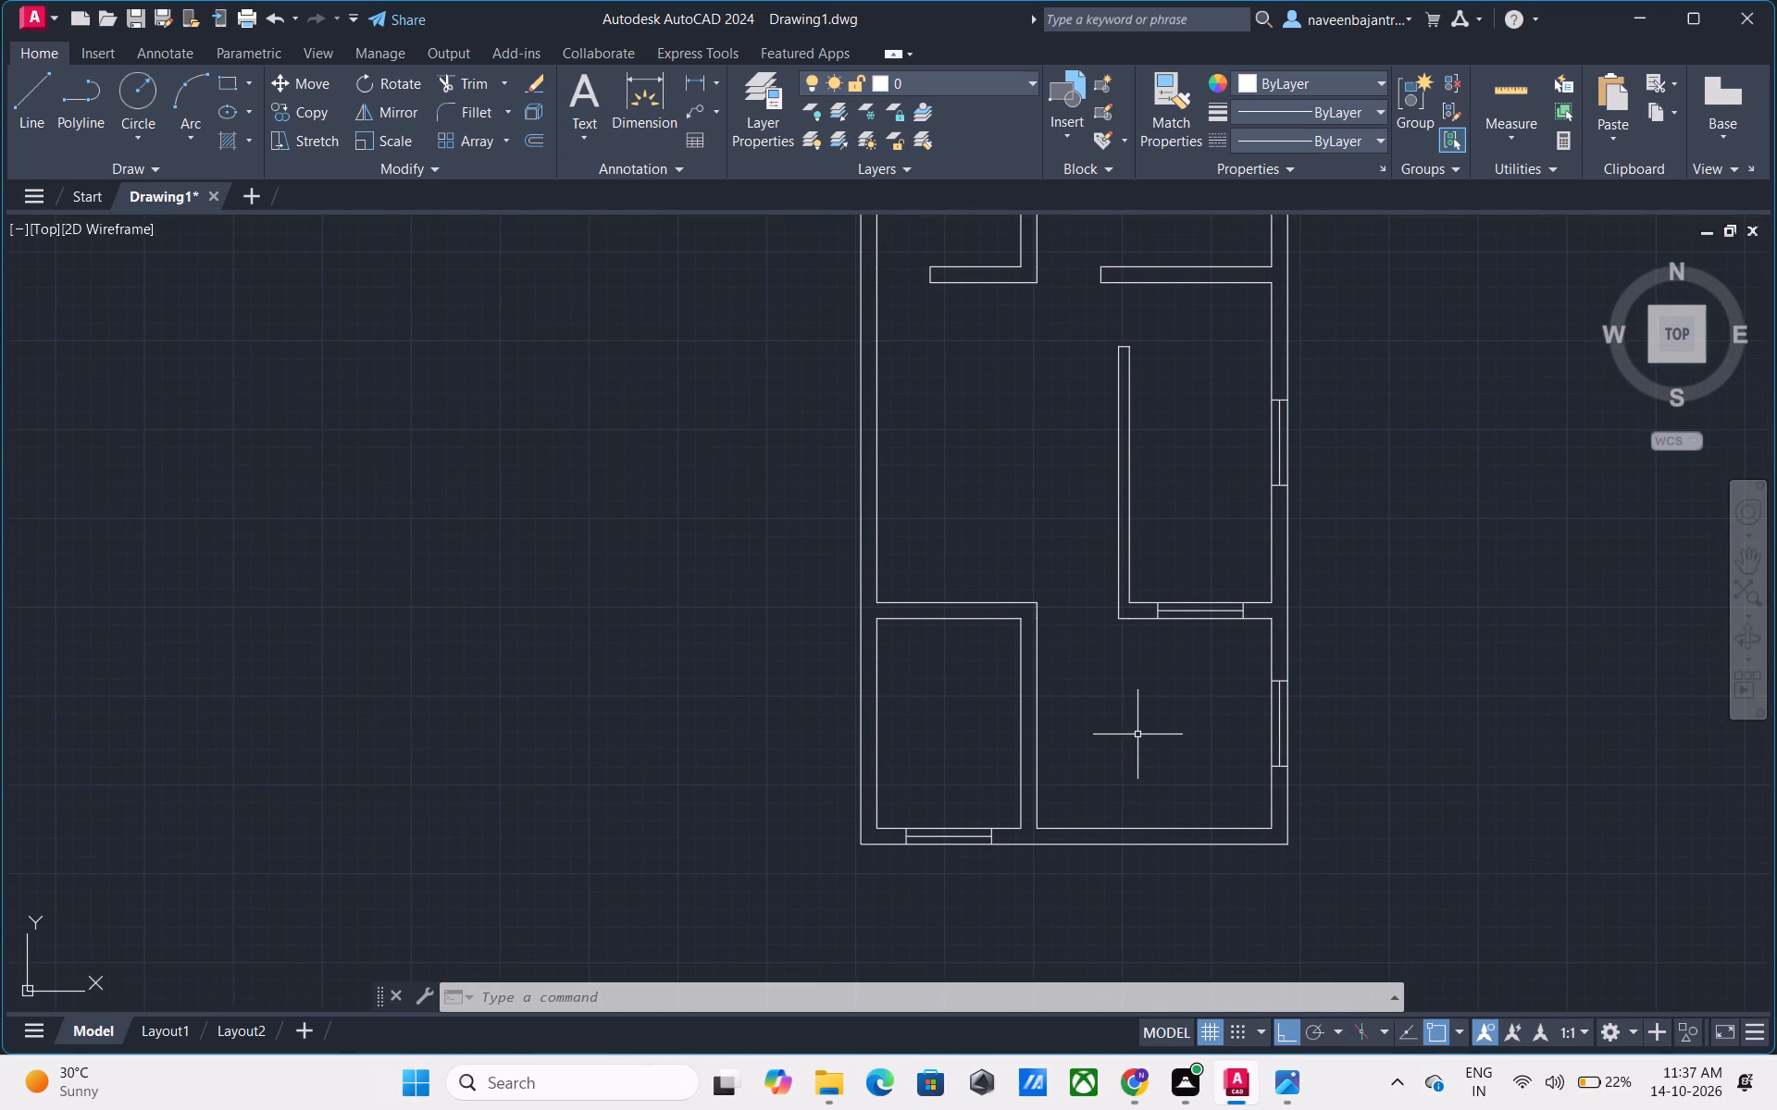
key(Escape)
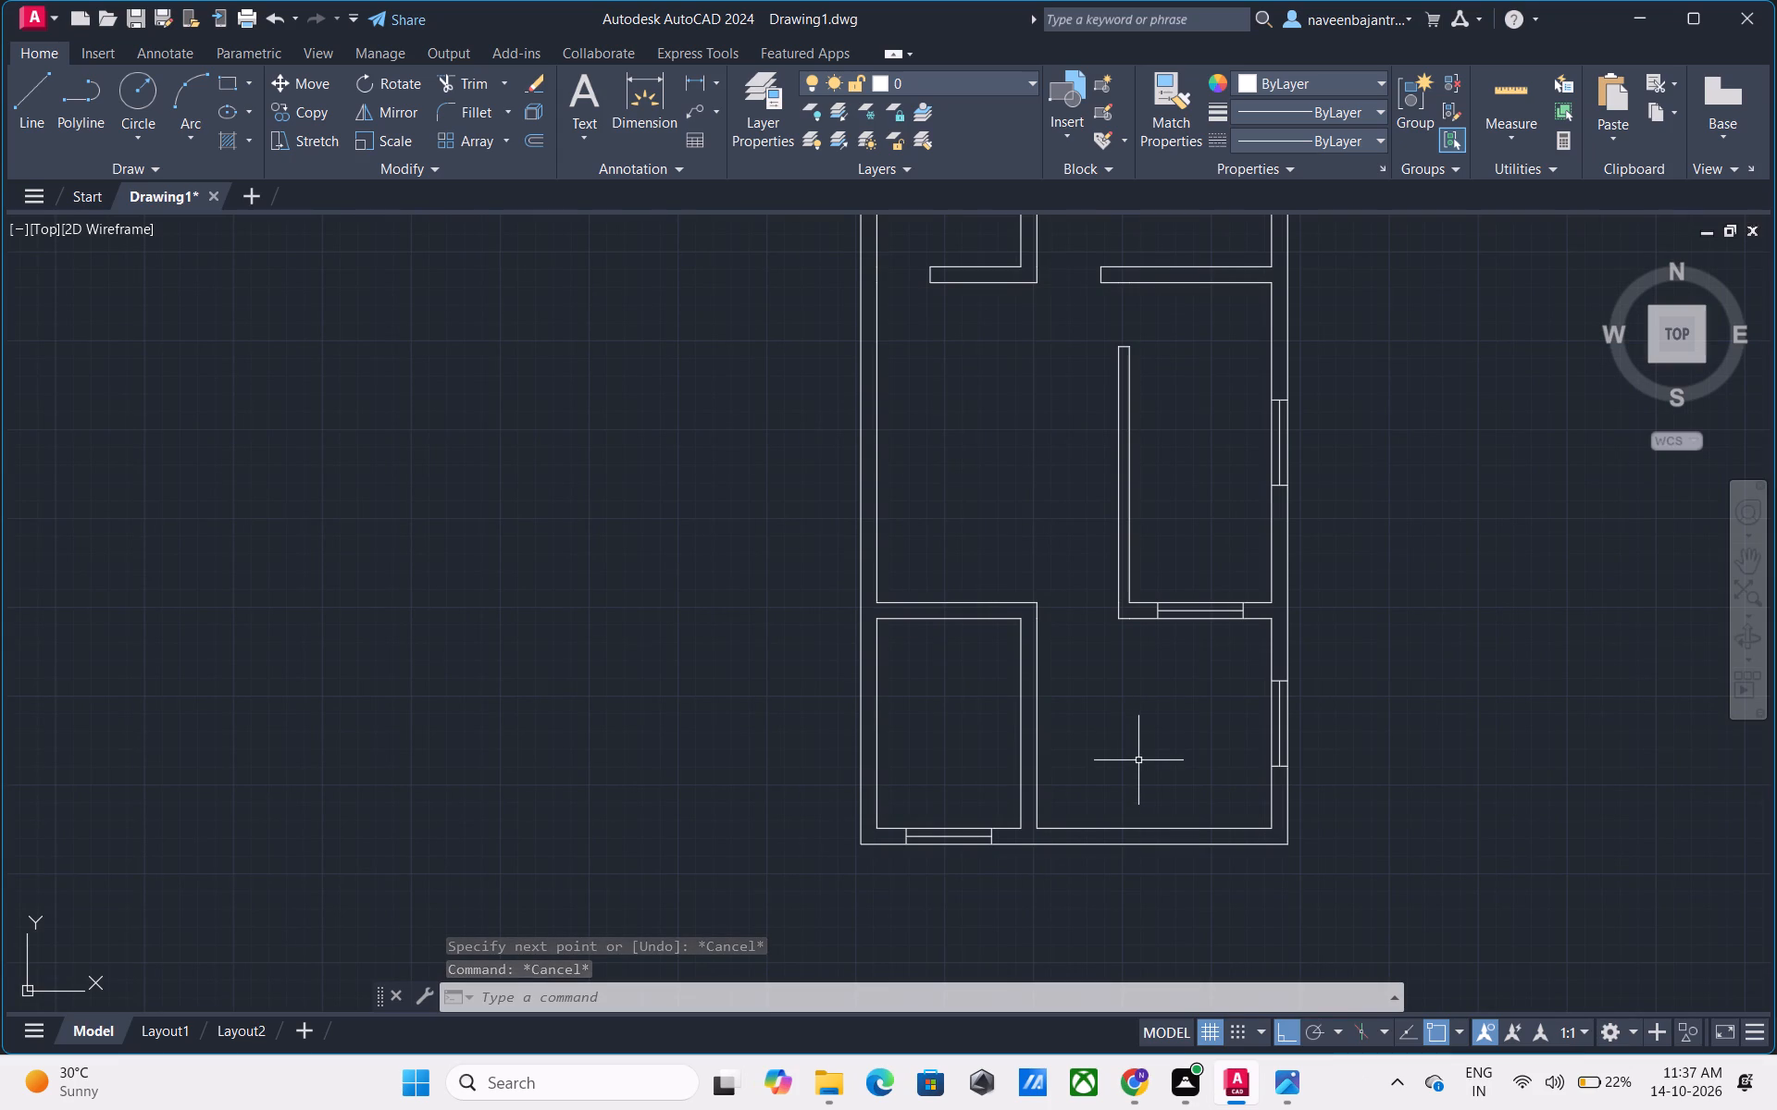
text(L)
key(space)
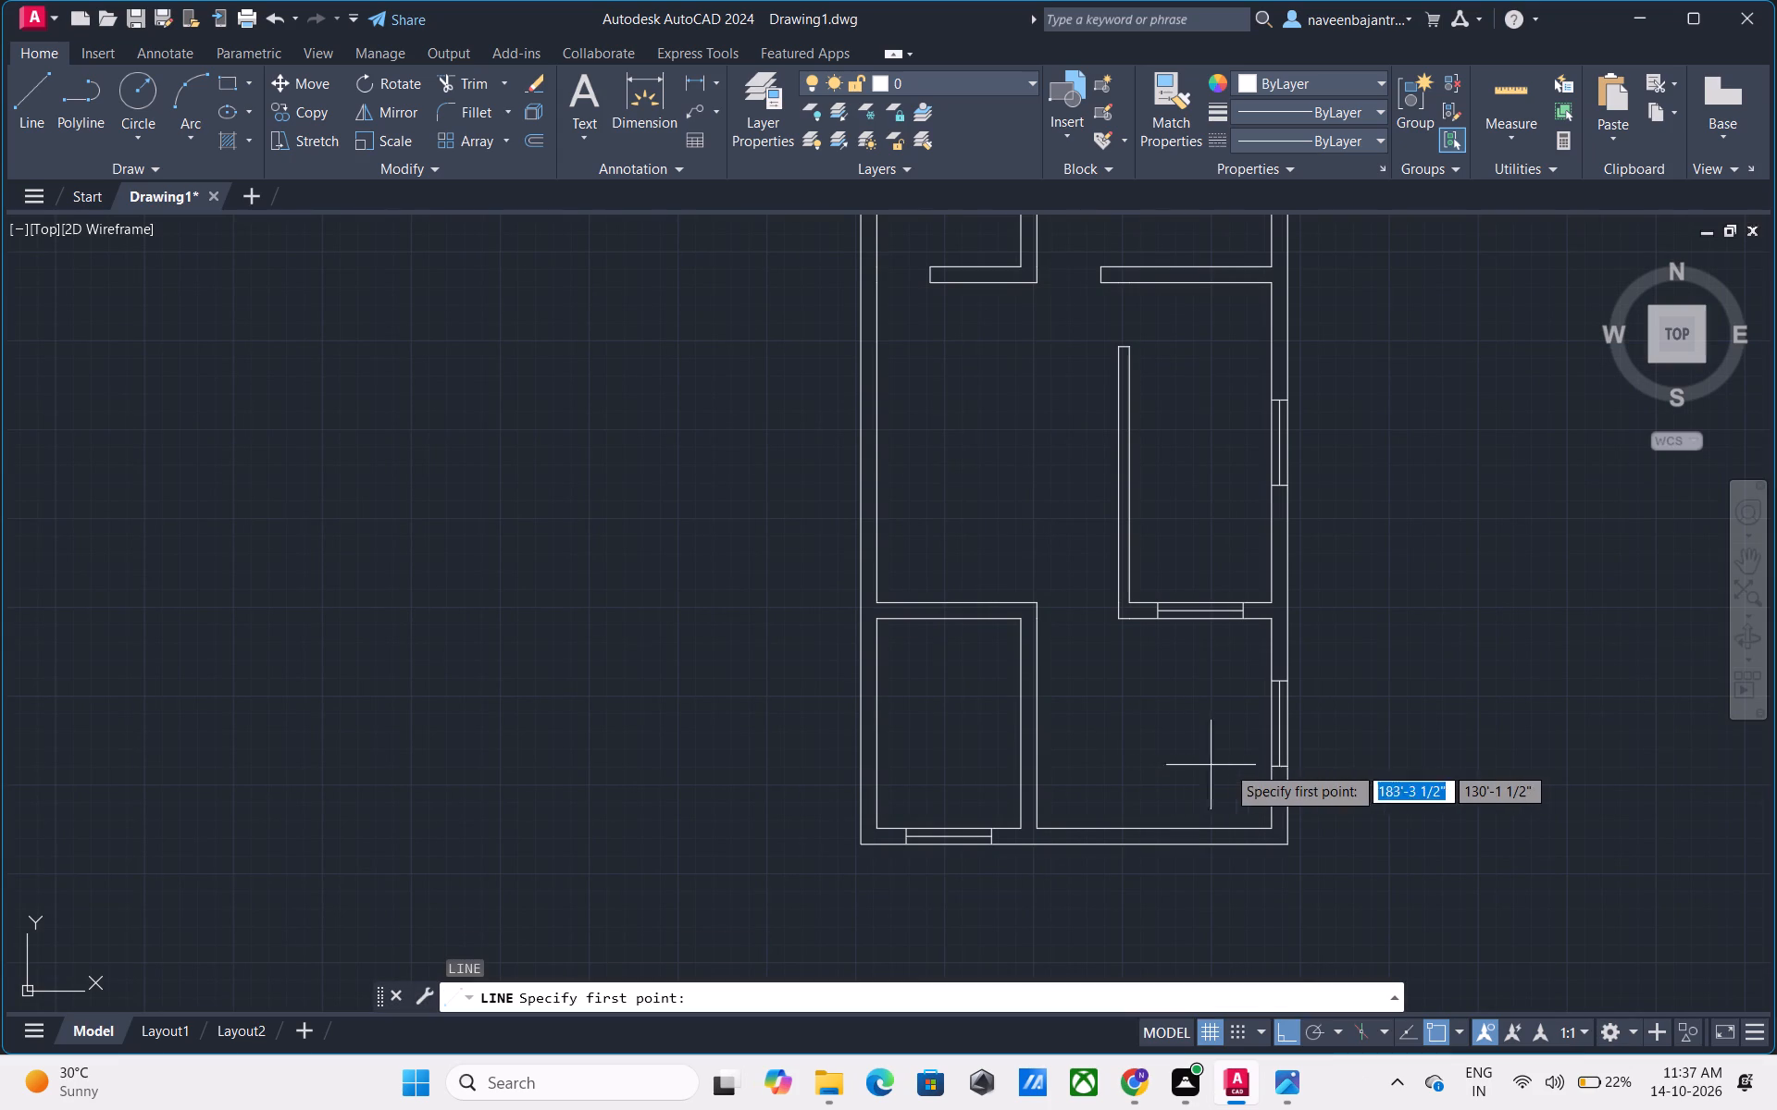
click(1271, 770)
click(968, 773)
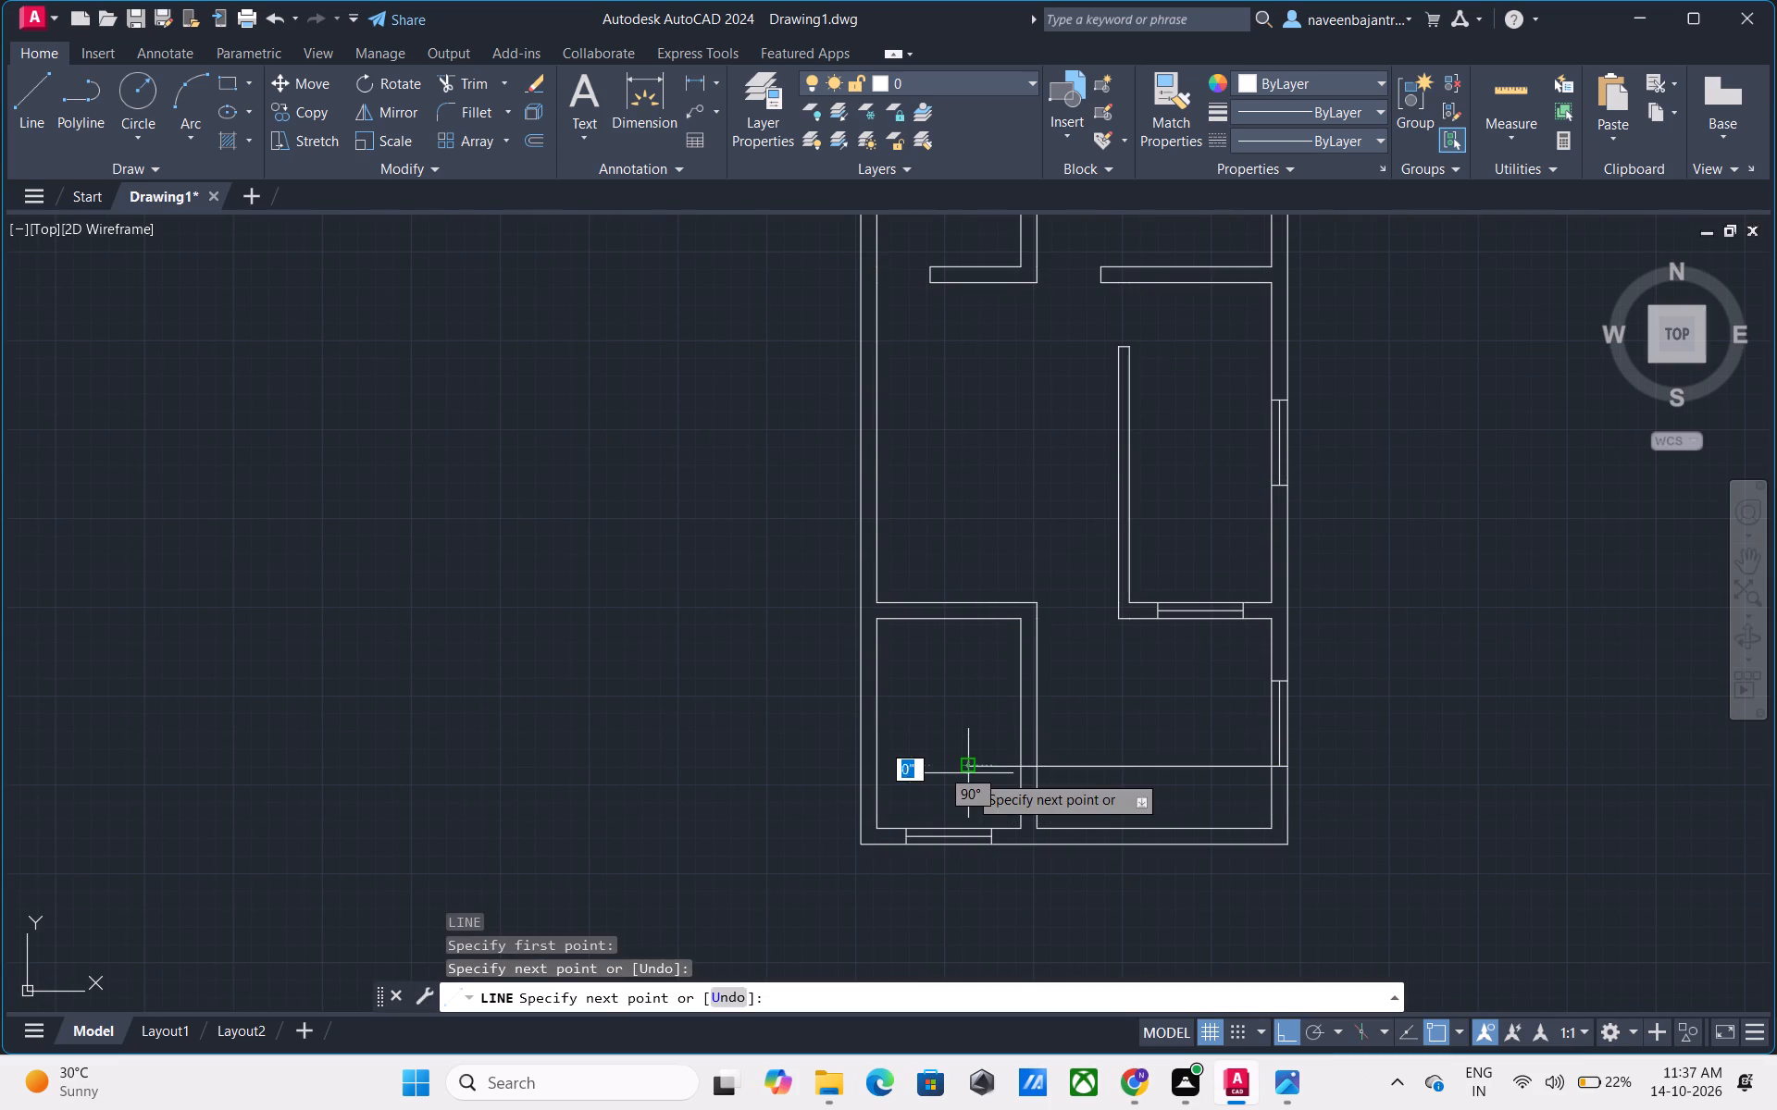
key(Escape)
Trim the southwest room's east partition below the horizontal line and the line's excess on both sides, leaving an opening with a closed wall end.
text(TR)
key(space)
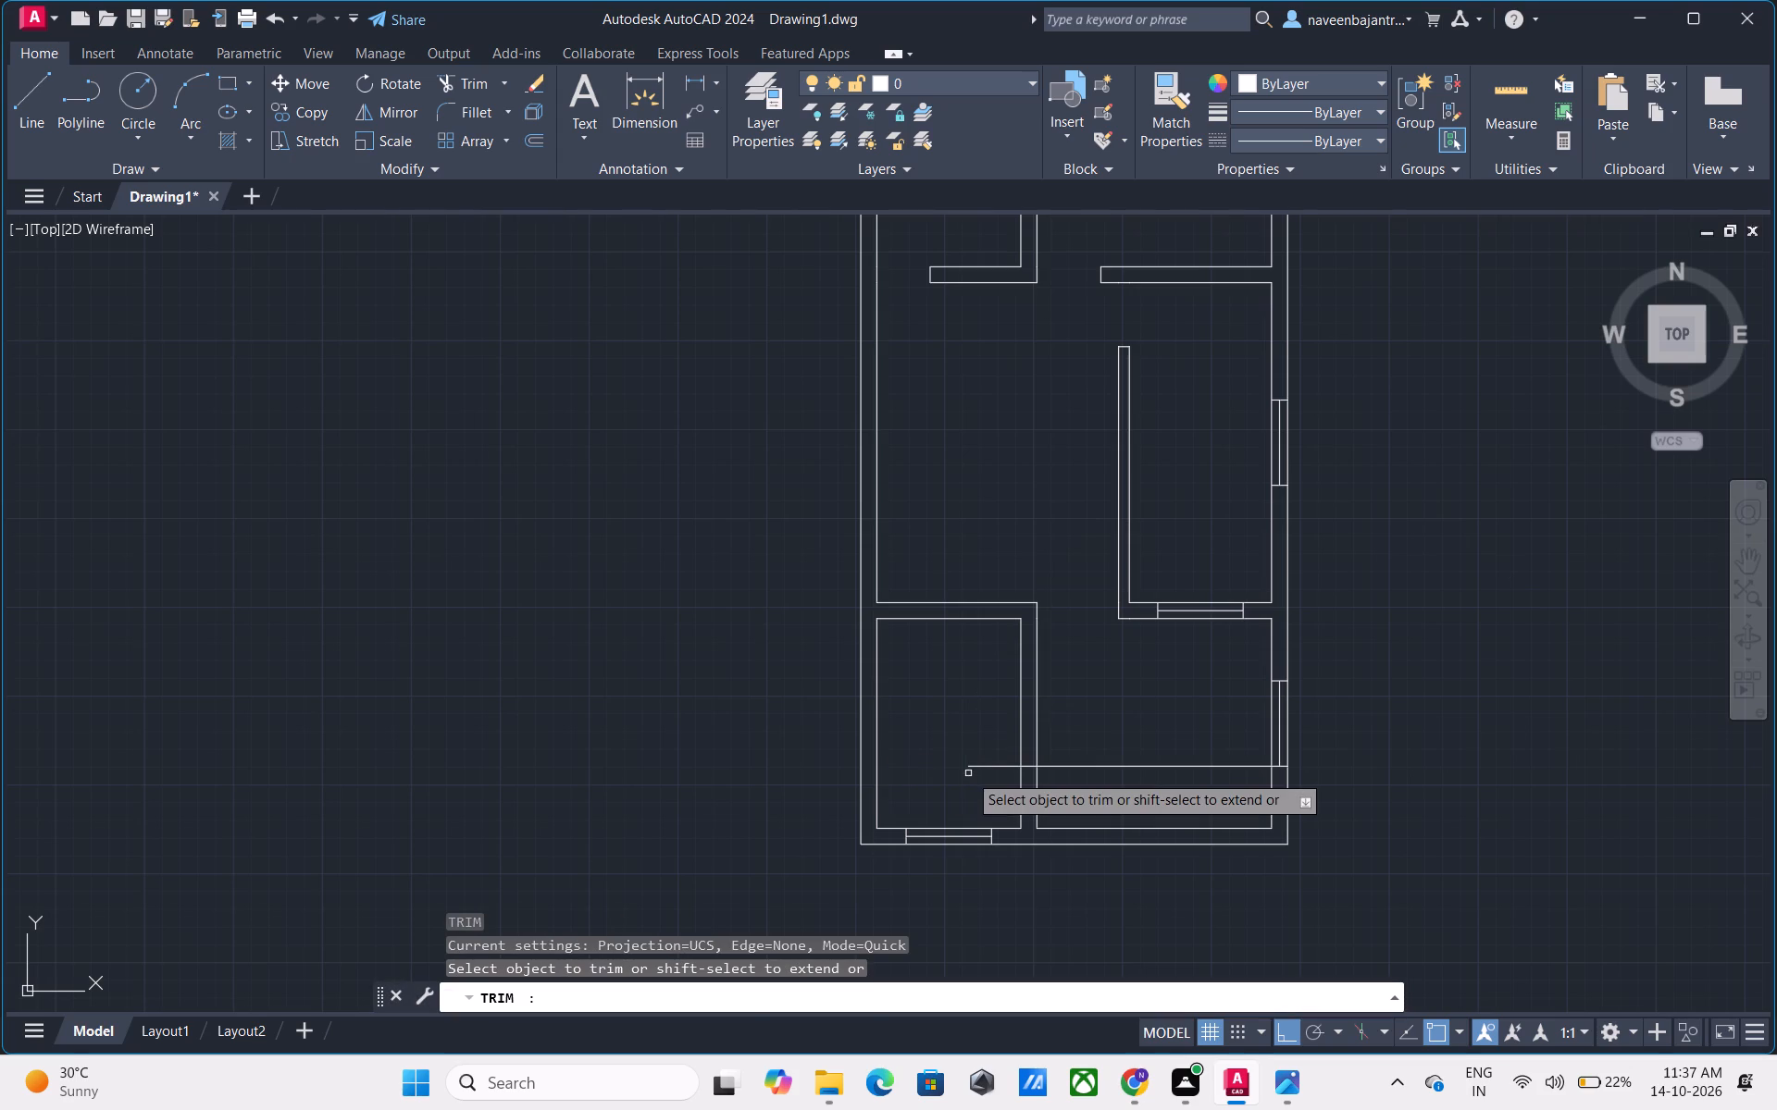
click(982, 763)
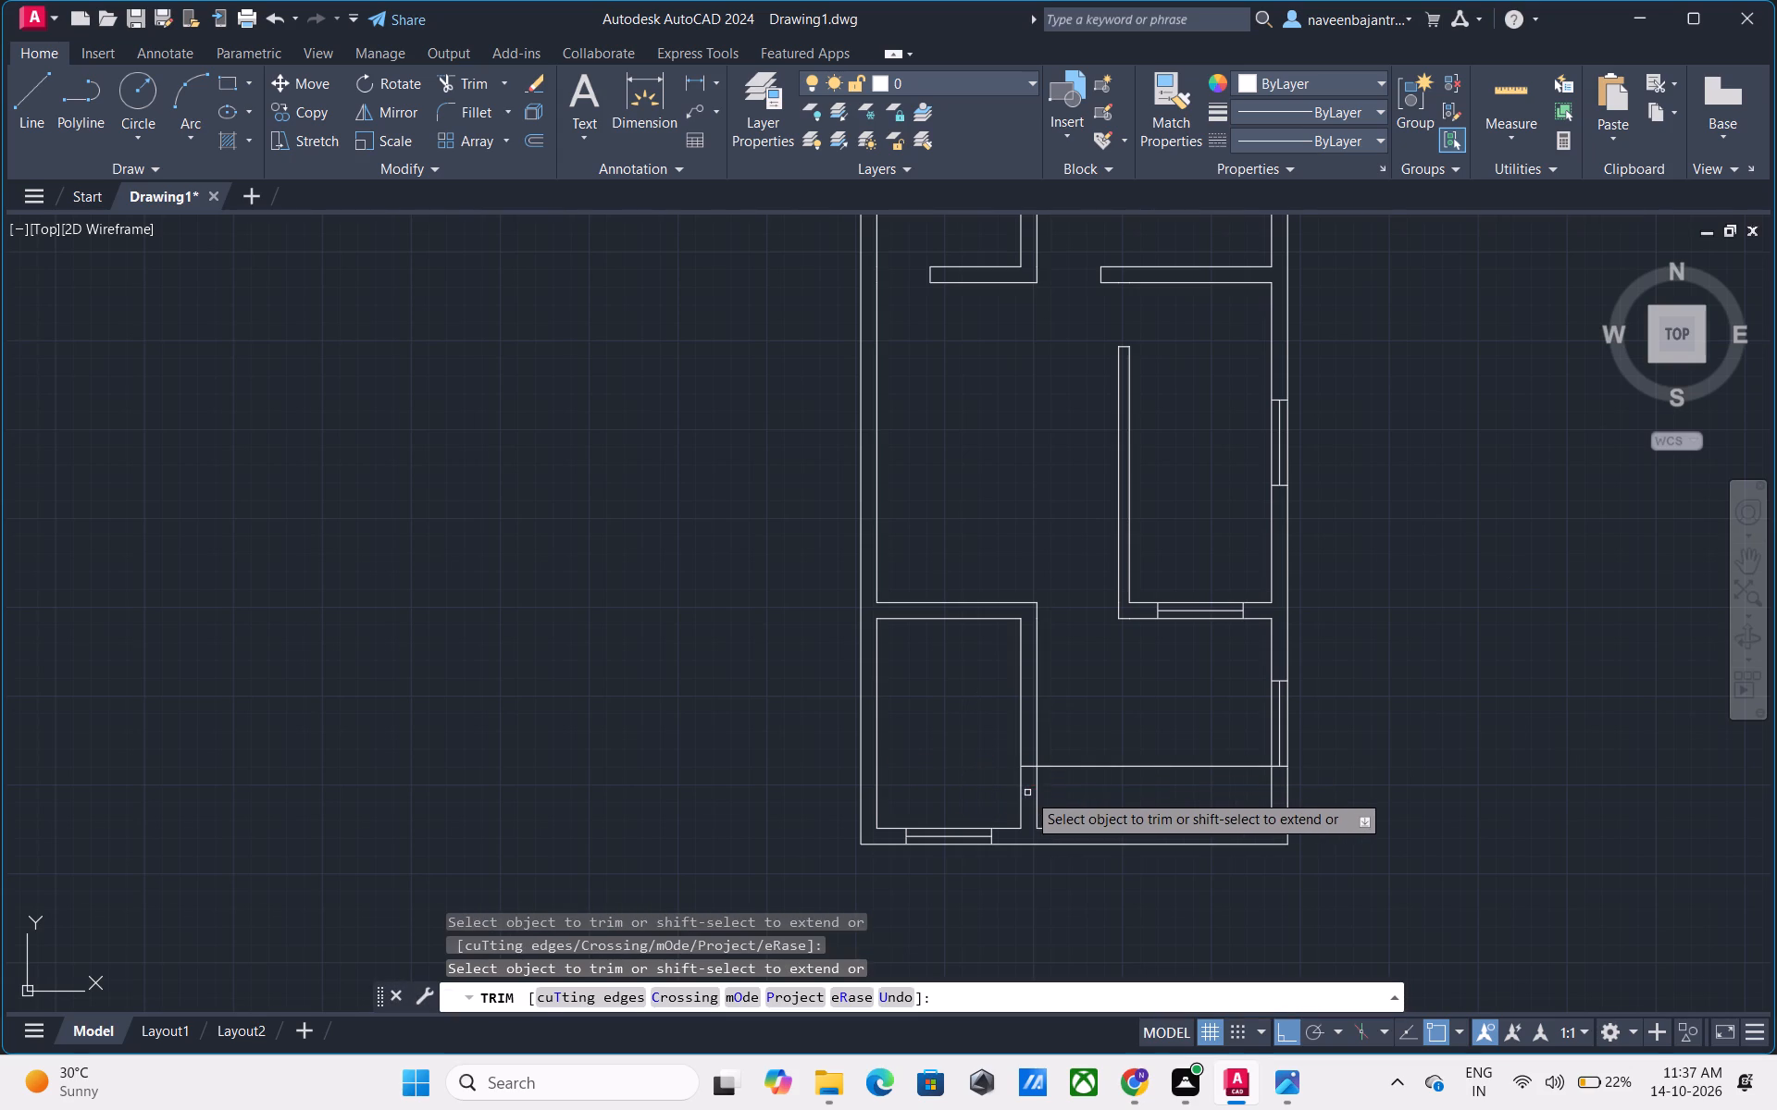
click(1027, 793)
click(1018, 797)
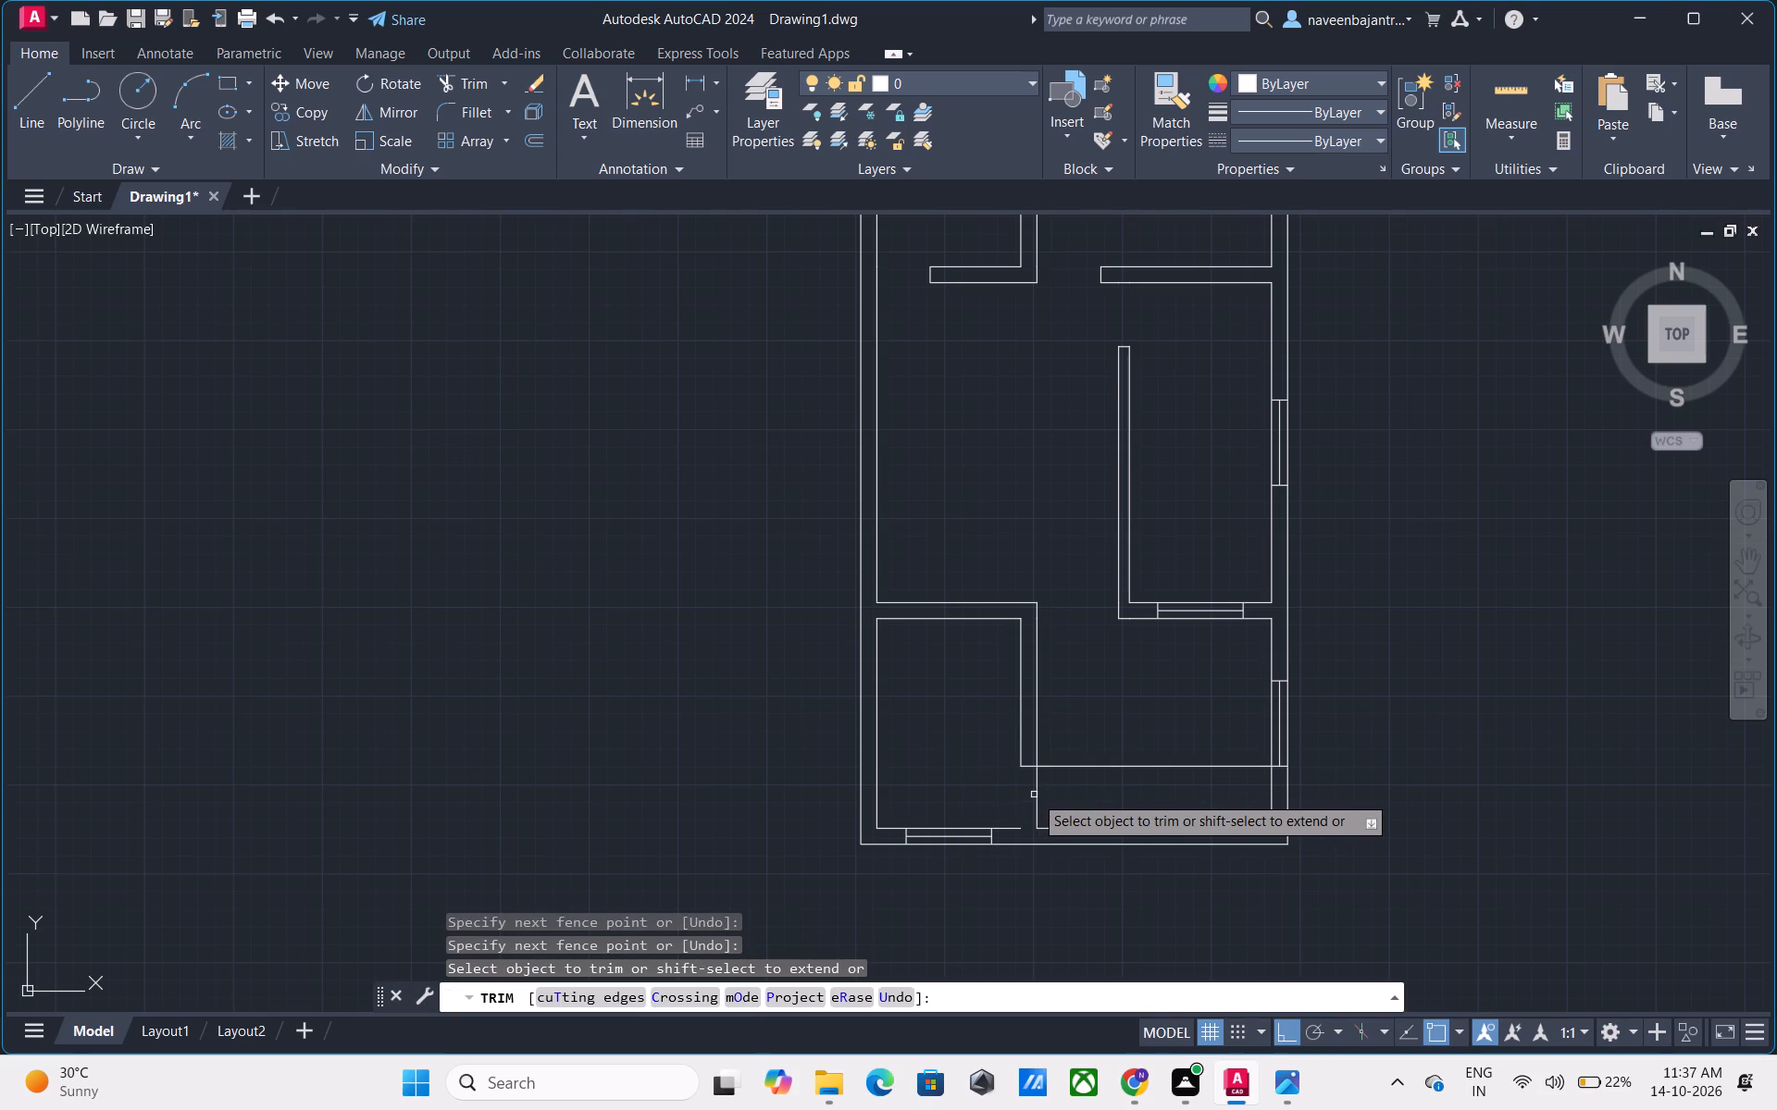
click(1037, 794)
click(1075, 766)
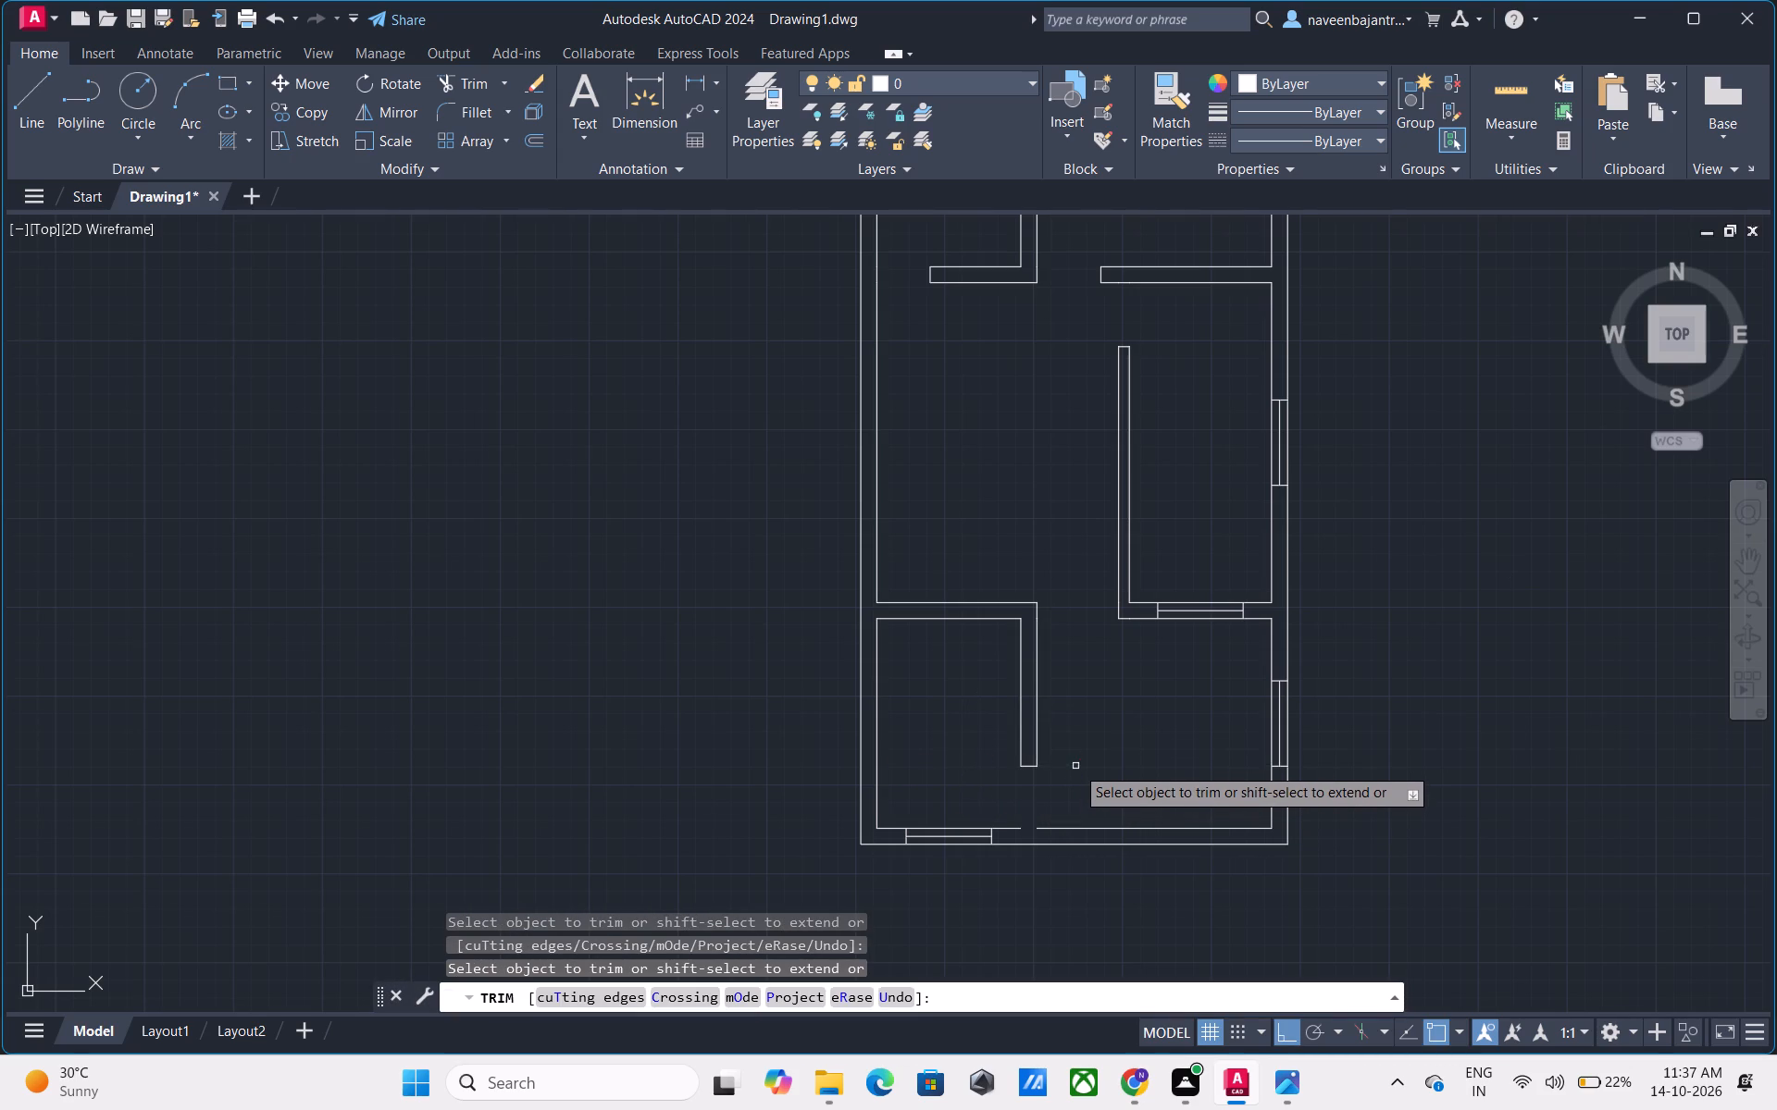
key(Escape)
Extend the south wall's inner line across the gap below the shortened partition.
text(EX)
key(space)
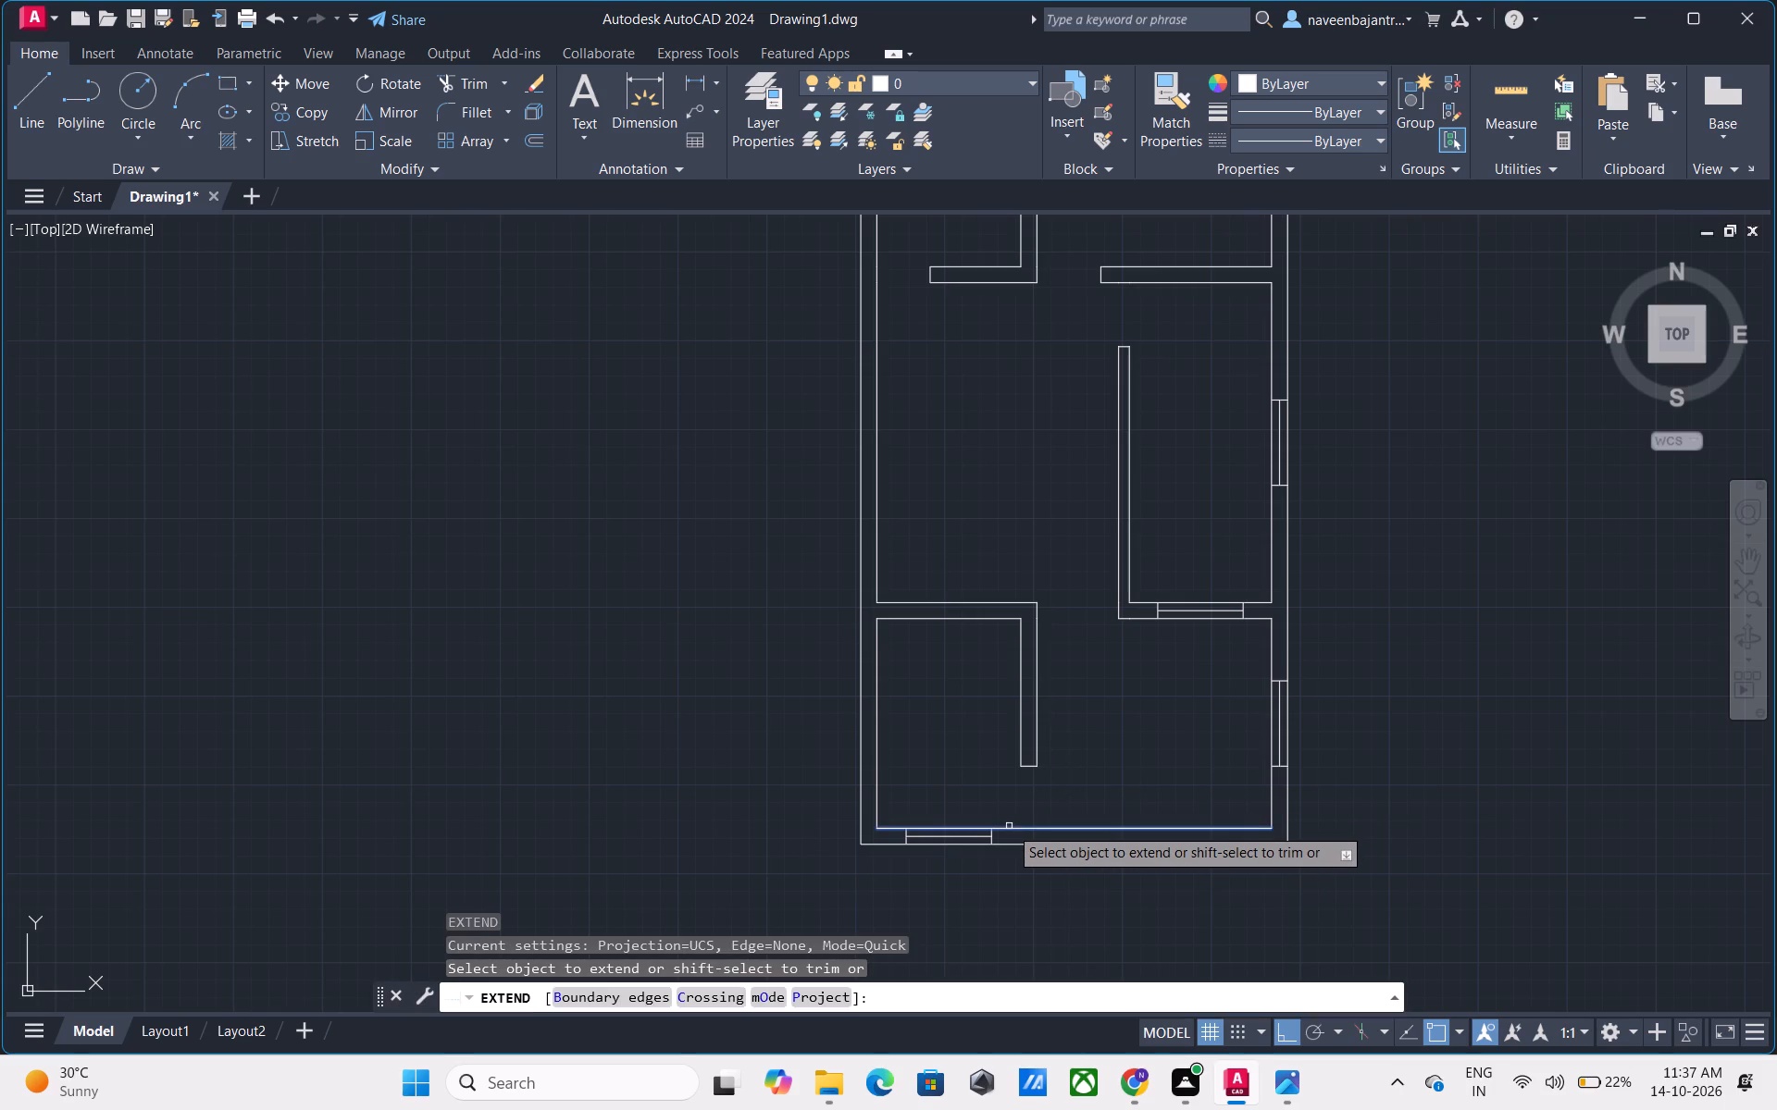
click(1009, 826)
key(Escape)
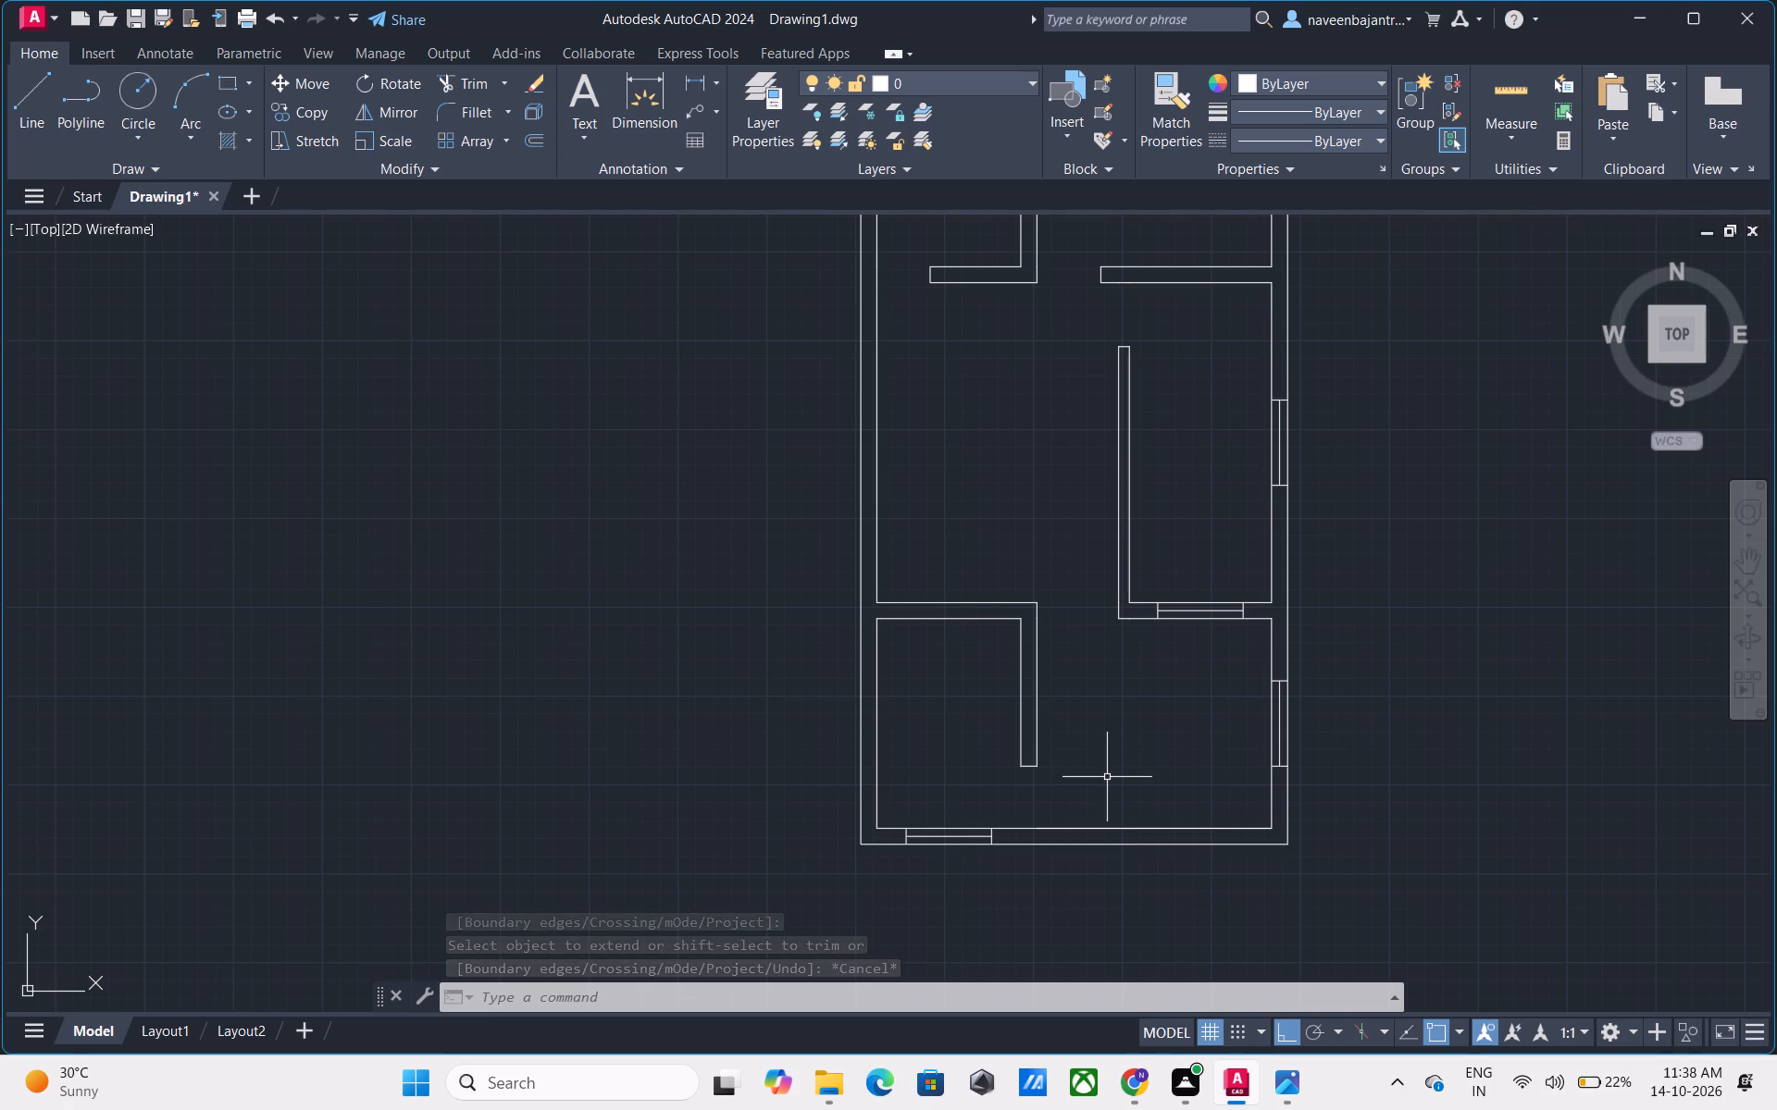
Draw a vertical line crossing the south wall between the partition's end and the southeast corner.
scroll(1107, 777, down, 2)
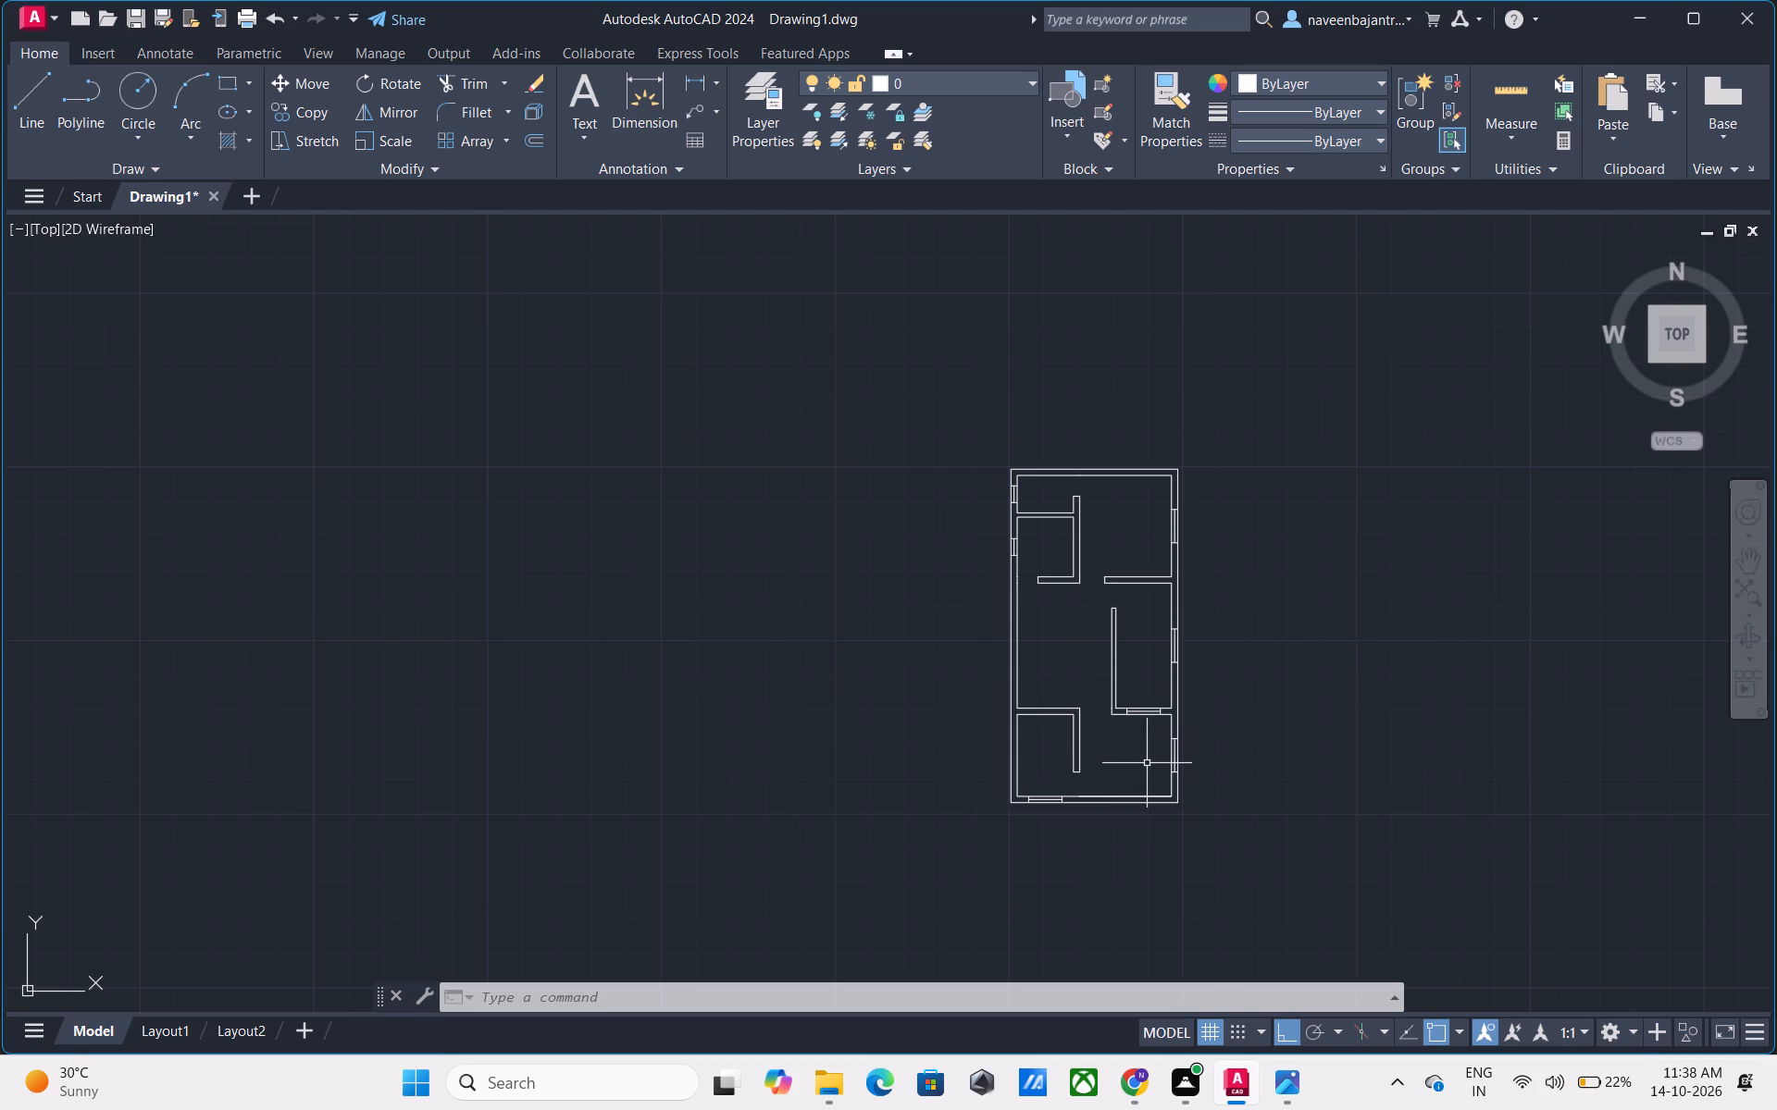
middle_drag(1147, 760, 736, 719)
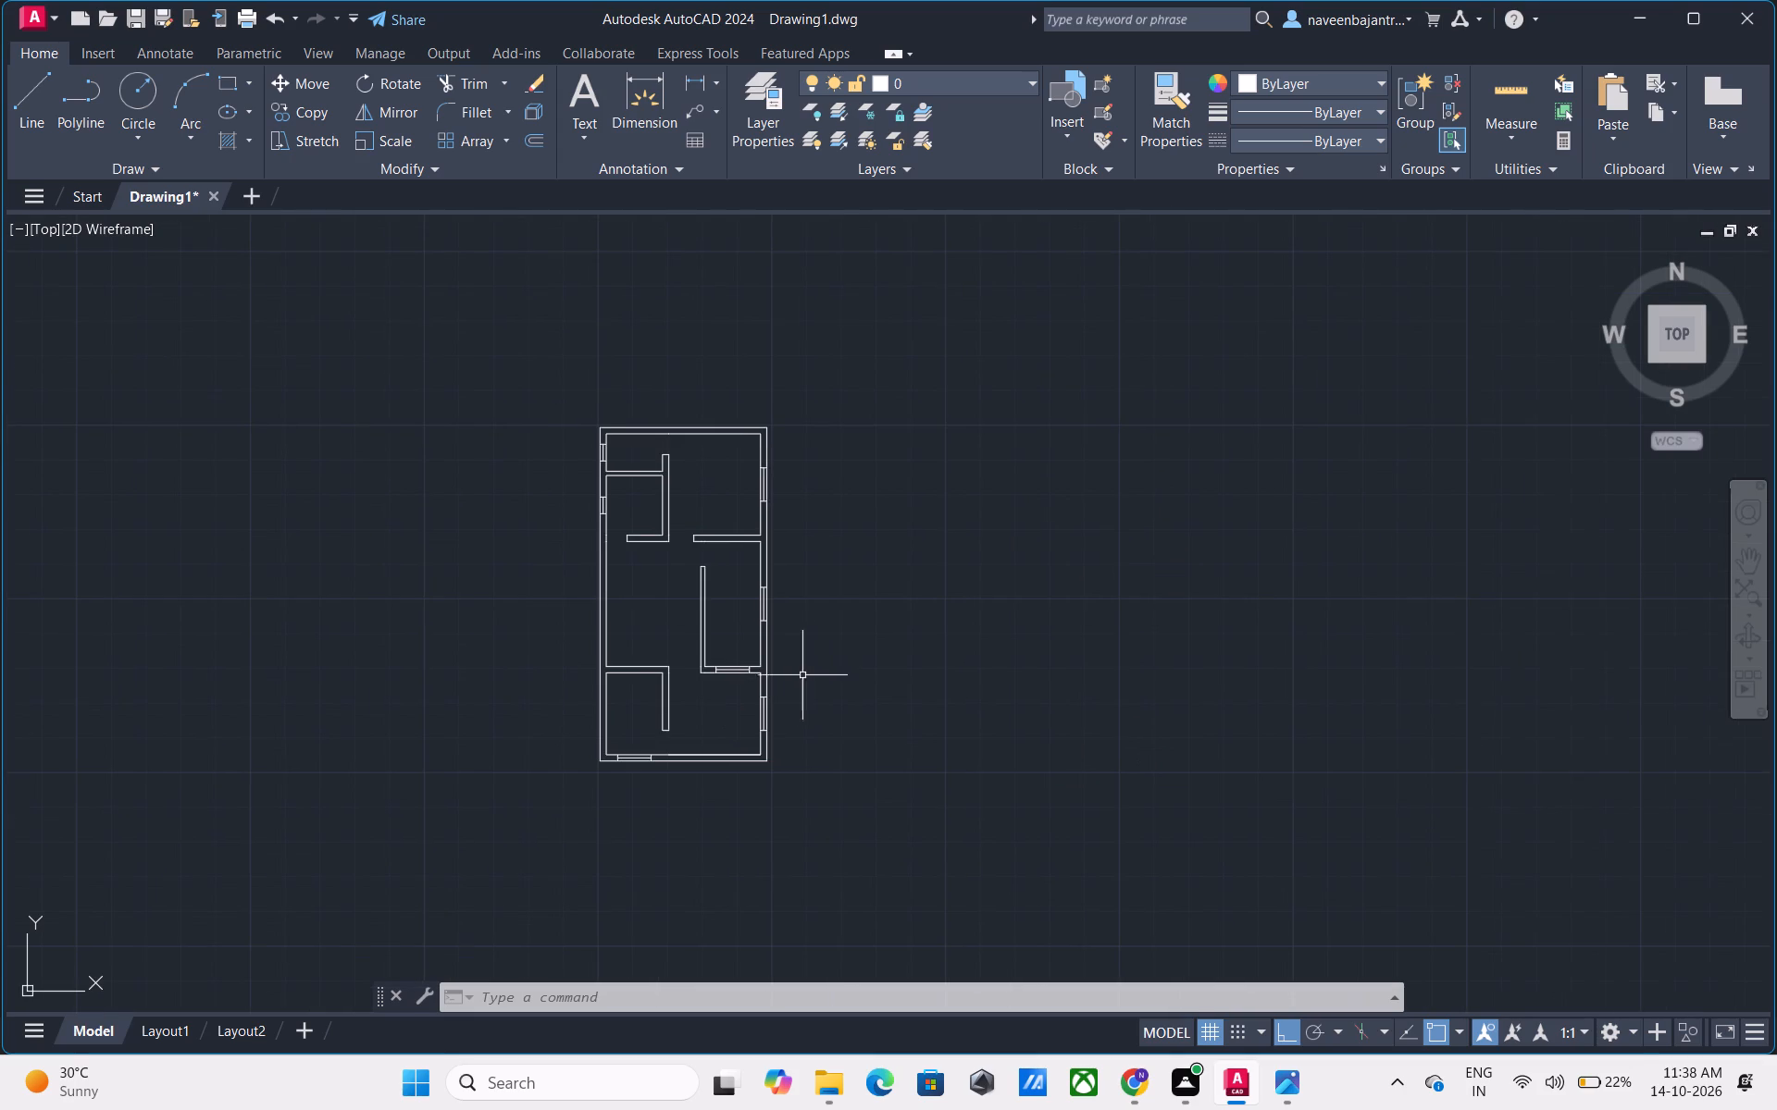
middle_drag(830, 721, 1016, 654)
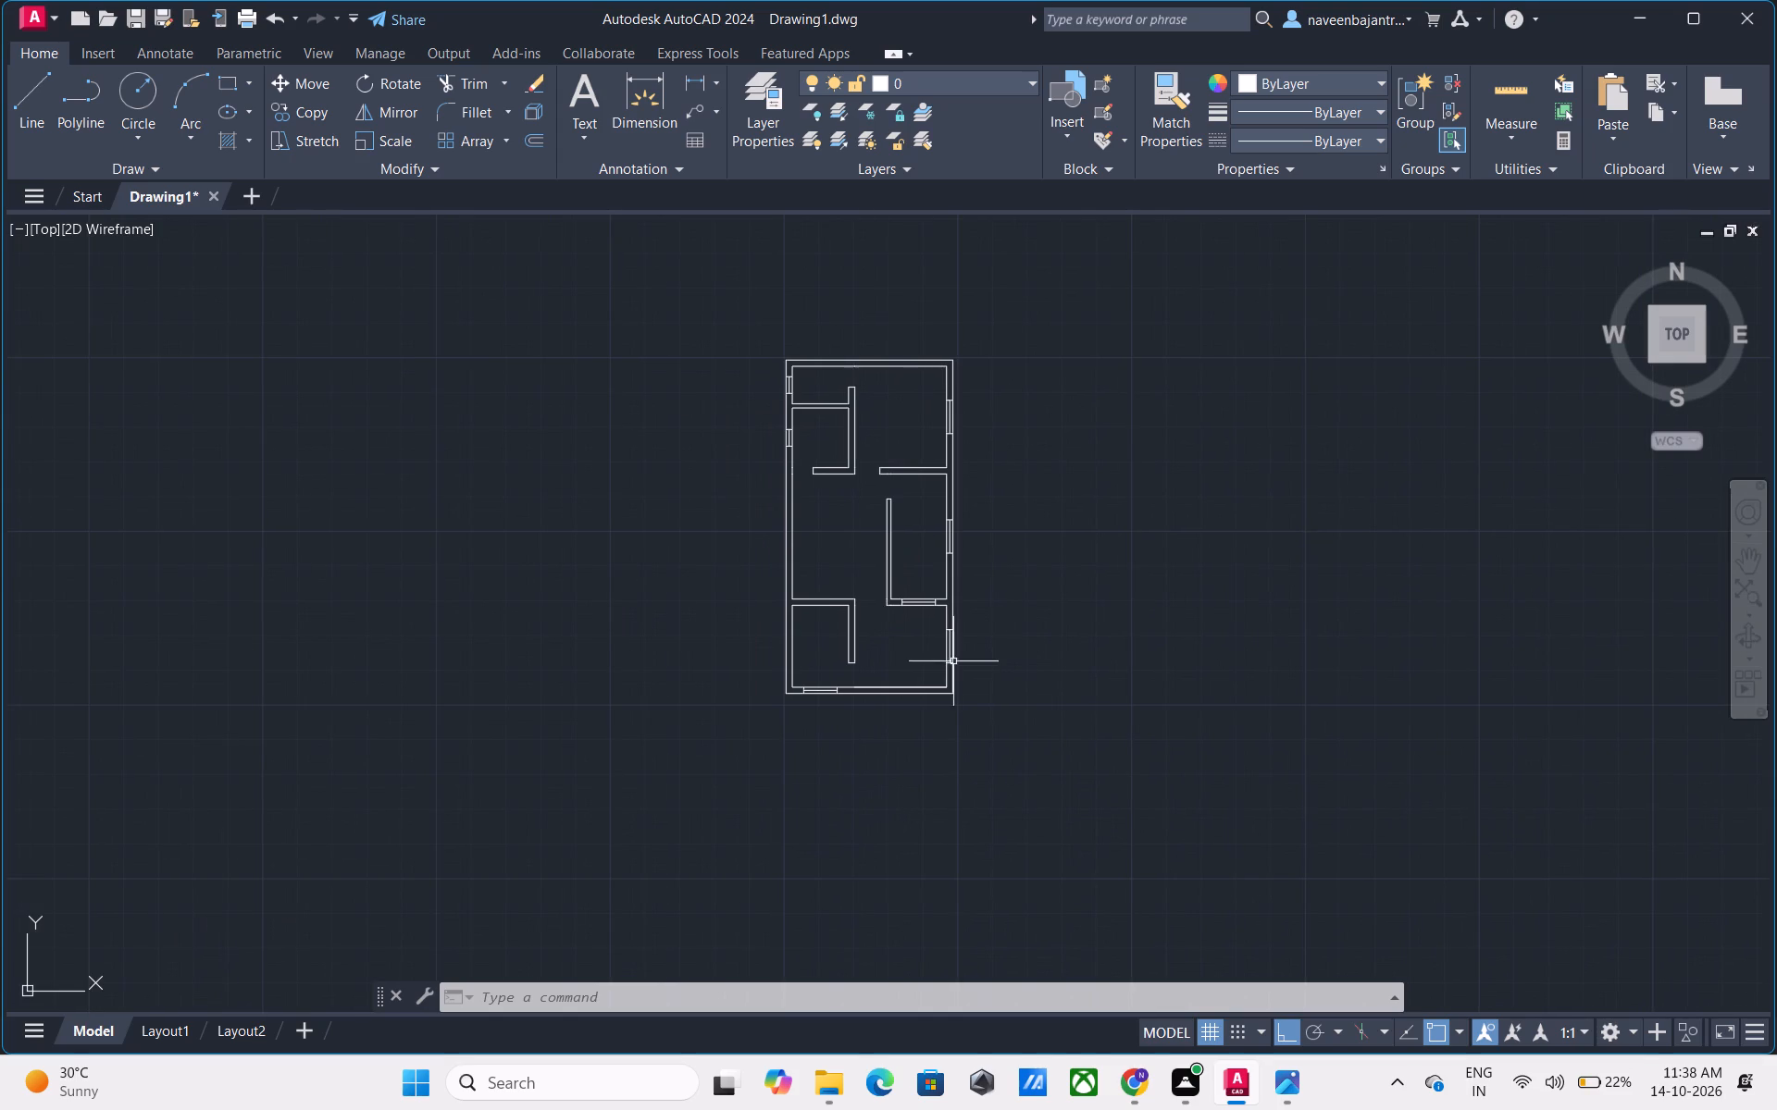
scroll(883, 663, up, 4)
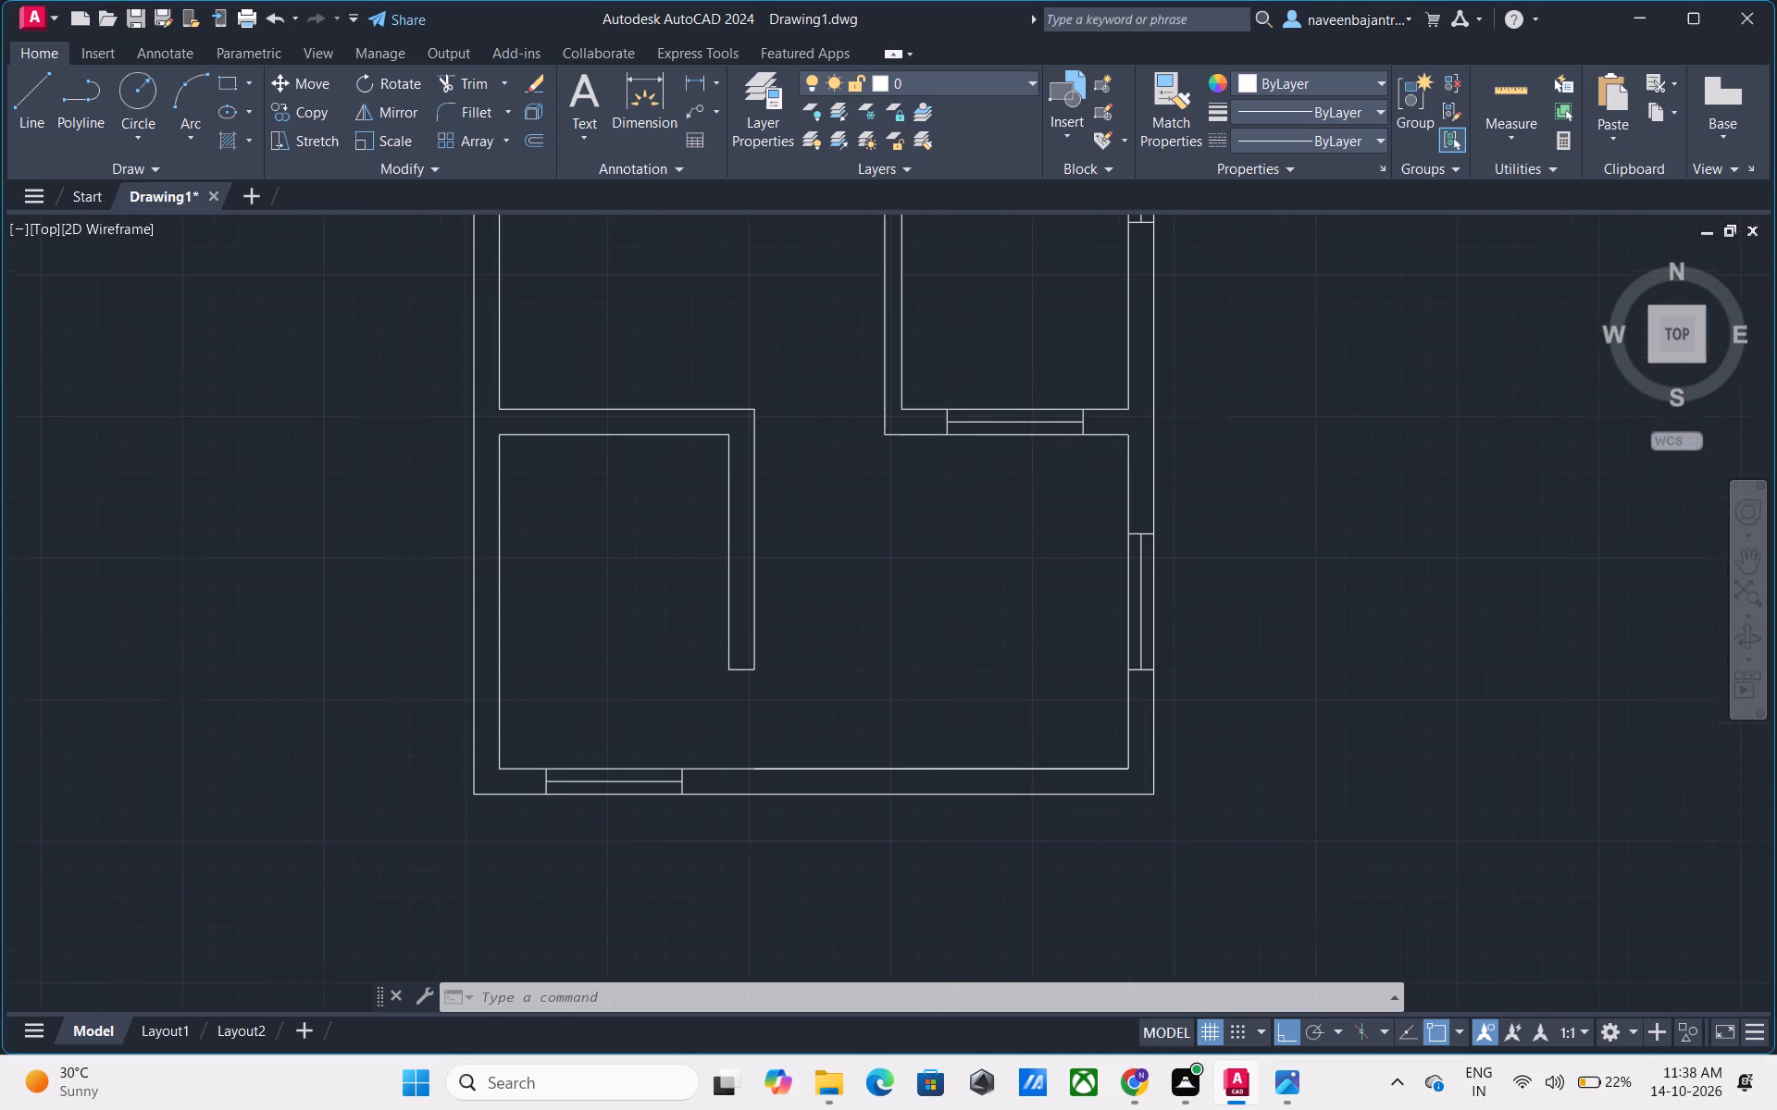
key(Escape)
text(L)
key(space)
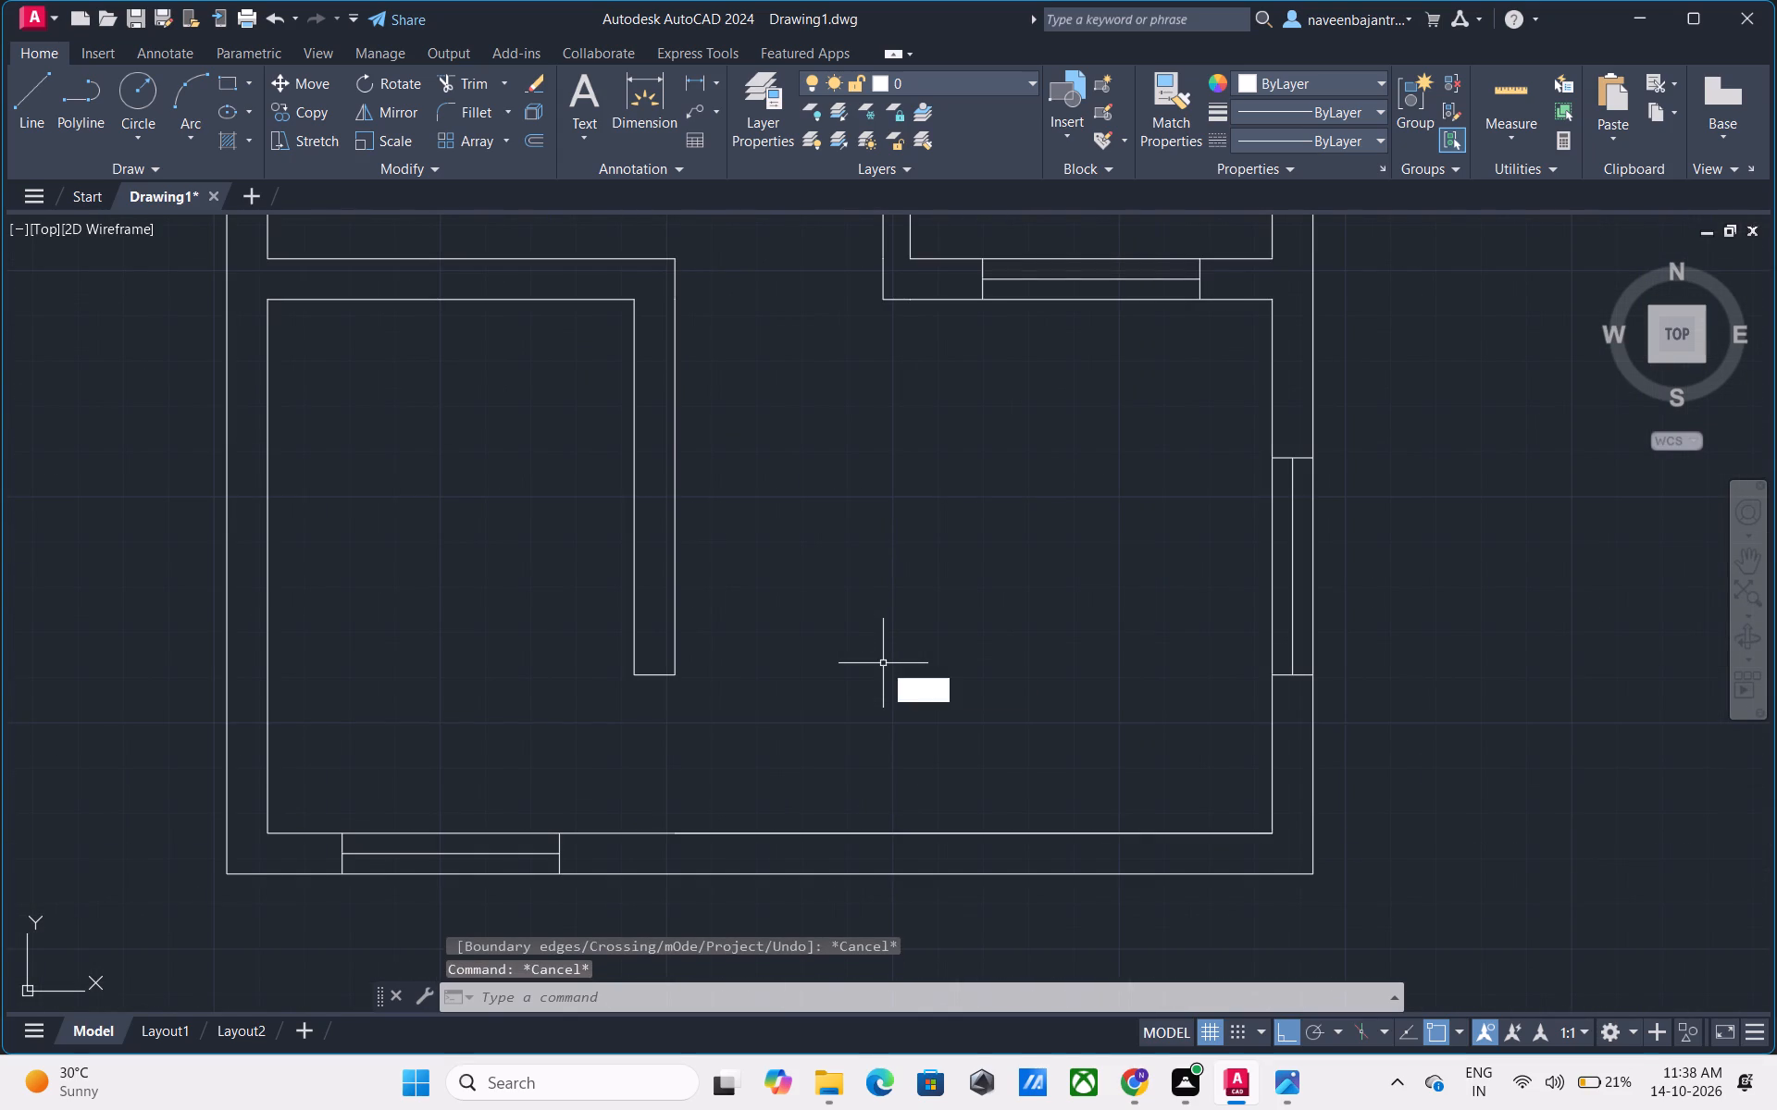
click(849, 784)
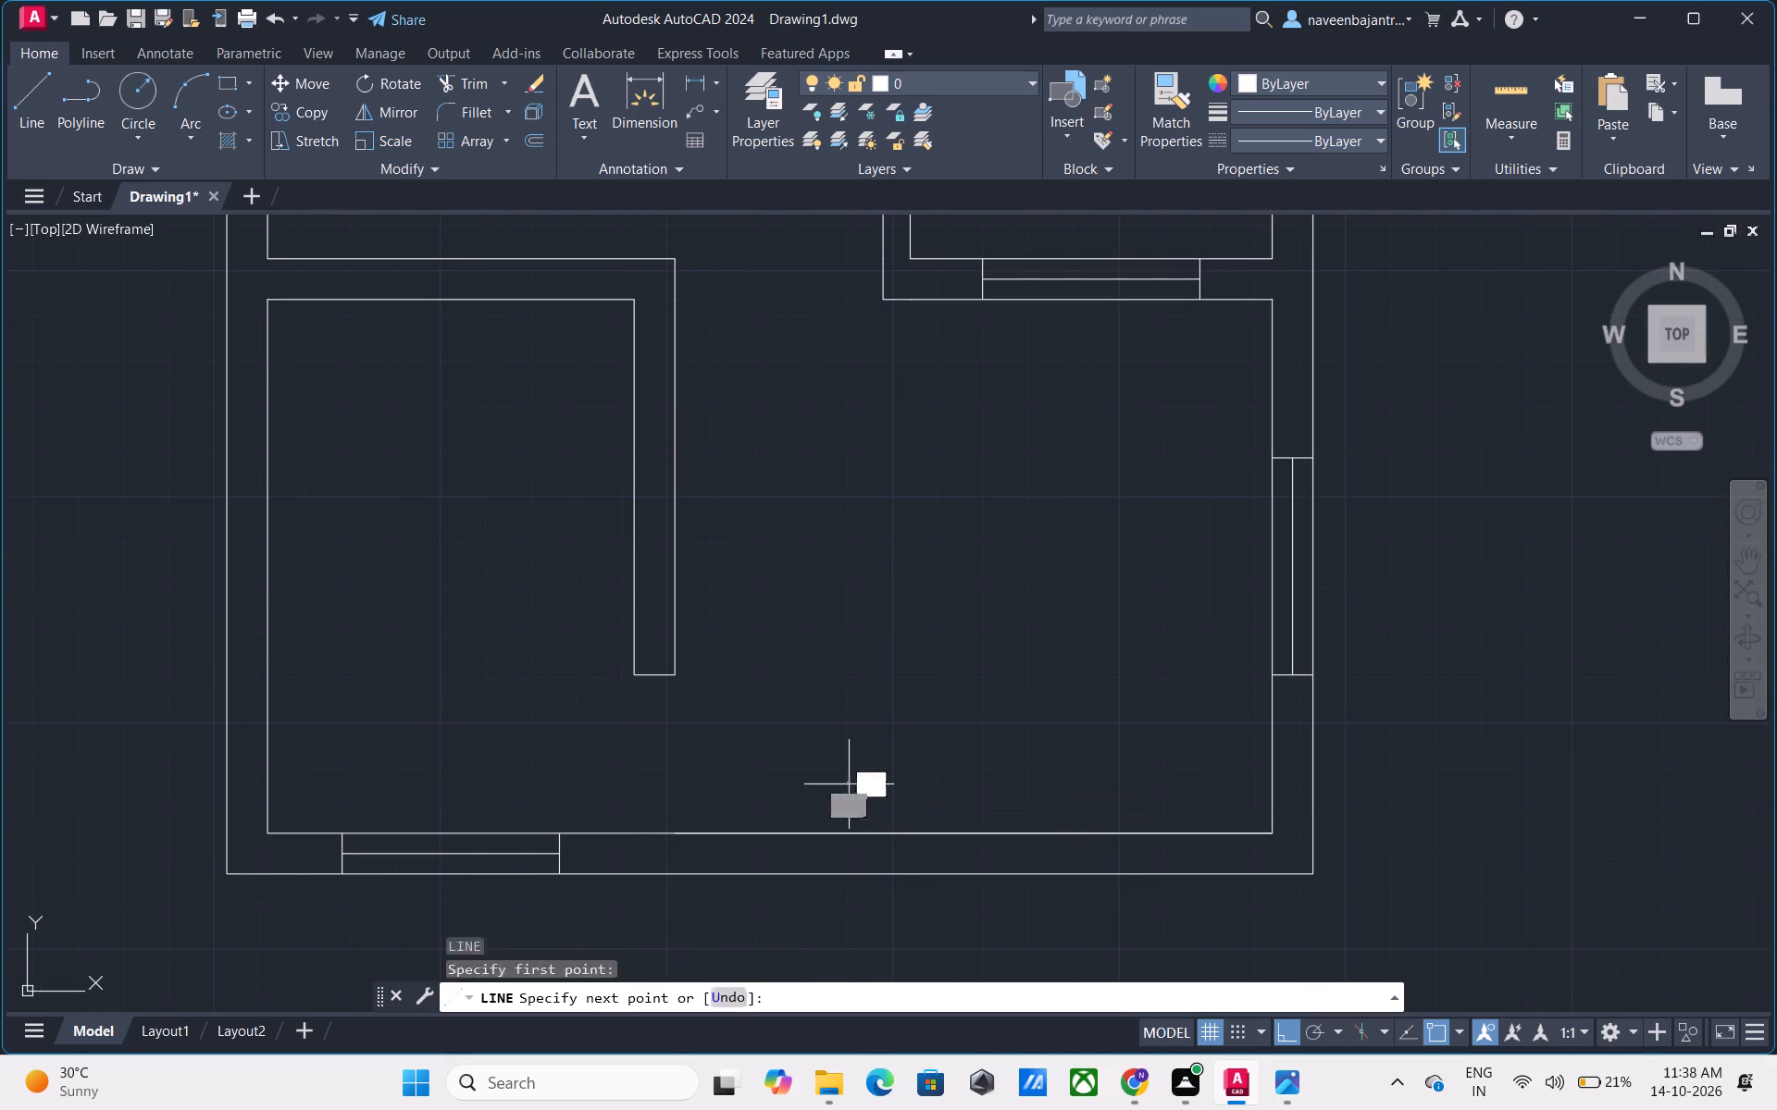
click(841, 918)
key(Escape)
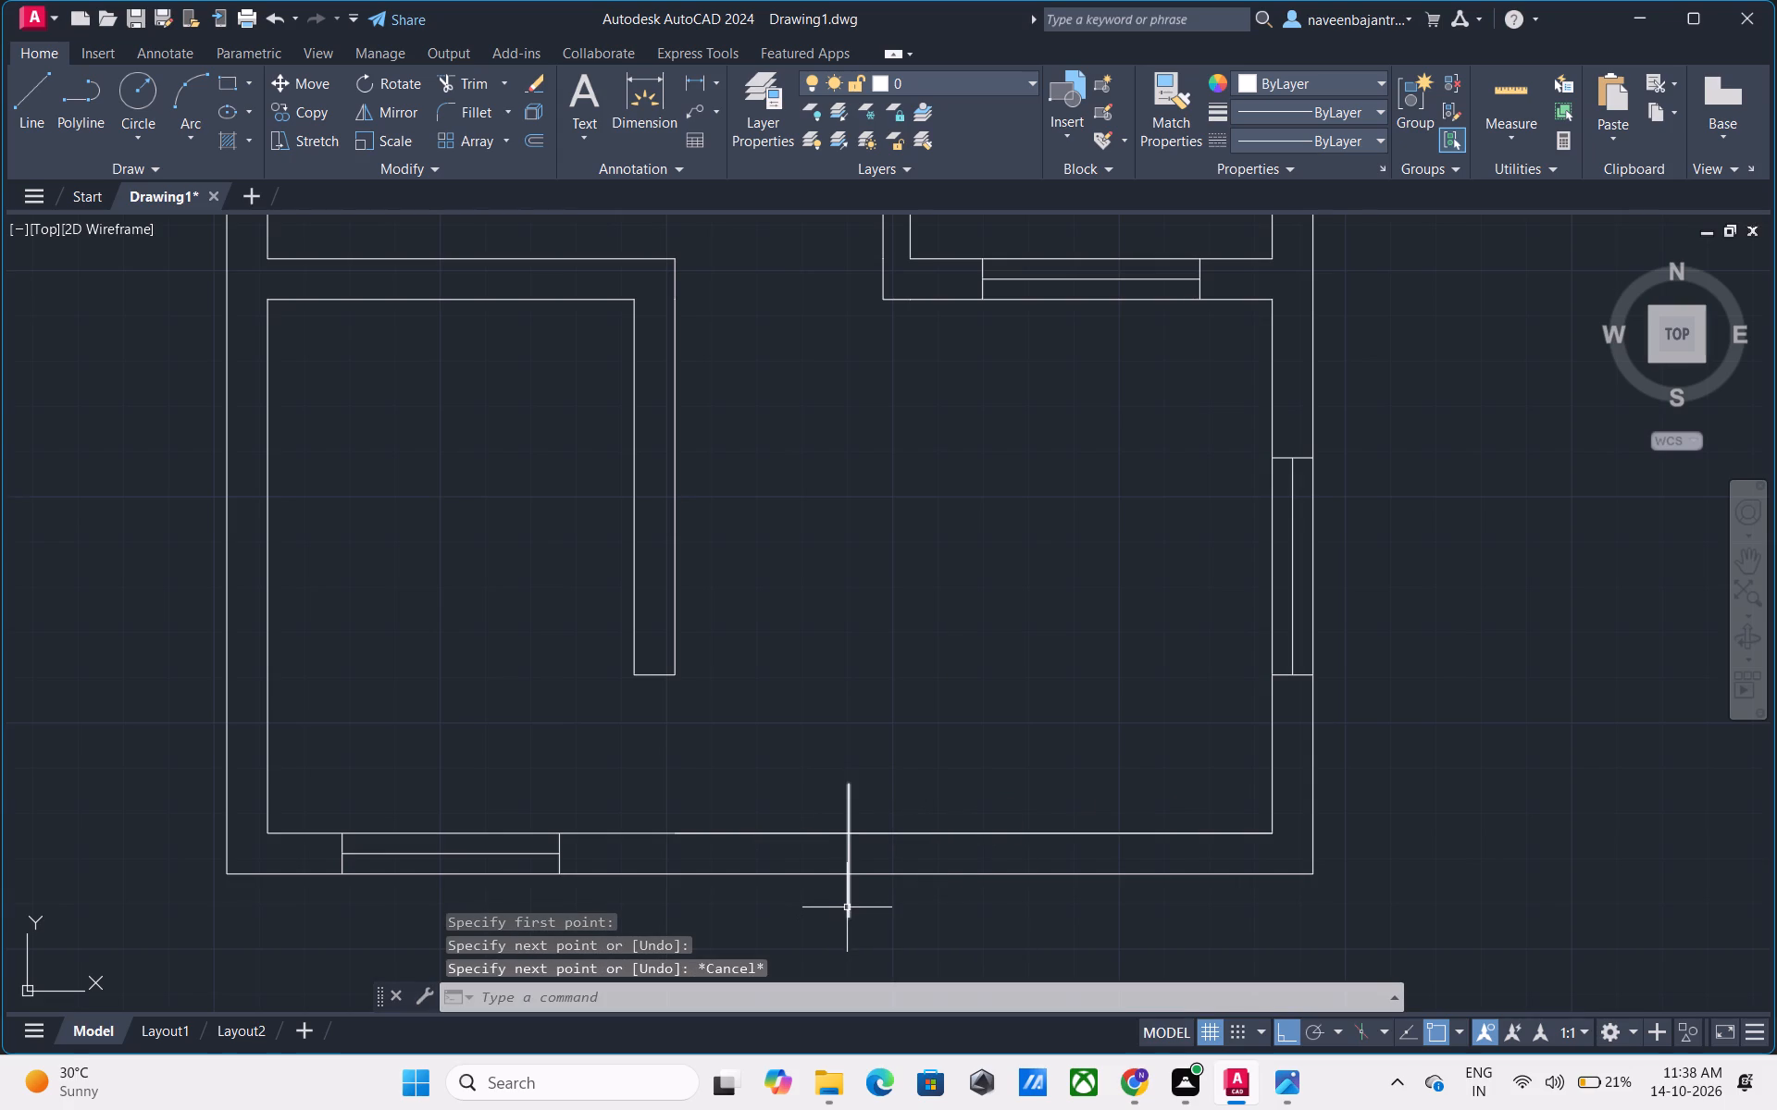
Trim the ends of the vertical line that extend beyond the south wall's outer and inner faces.
text(TR)
key(space)
click(849, 885)
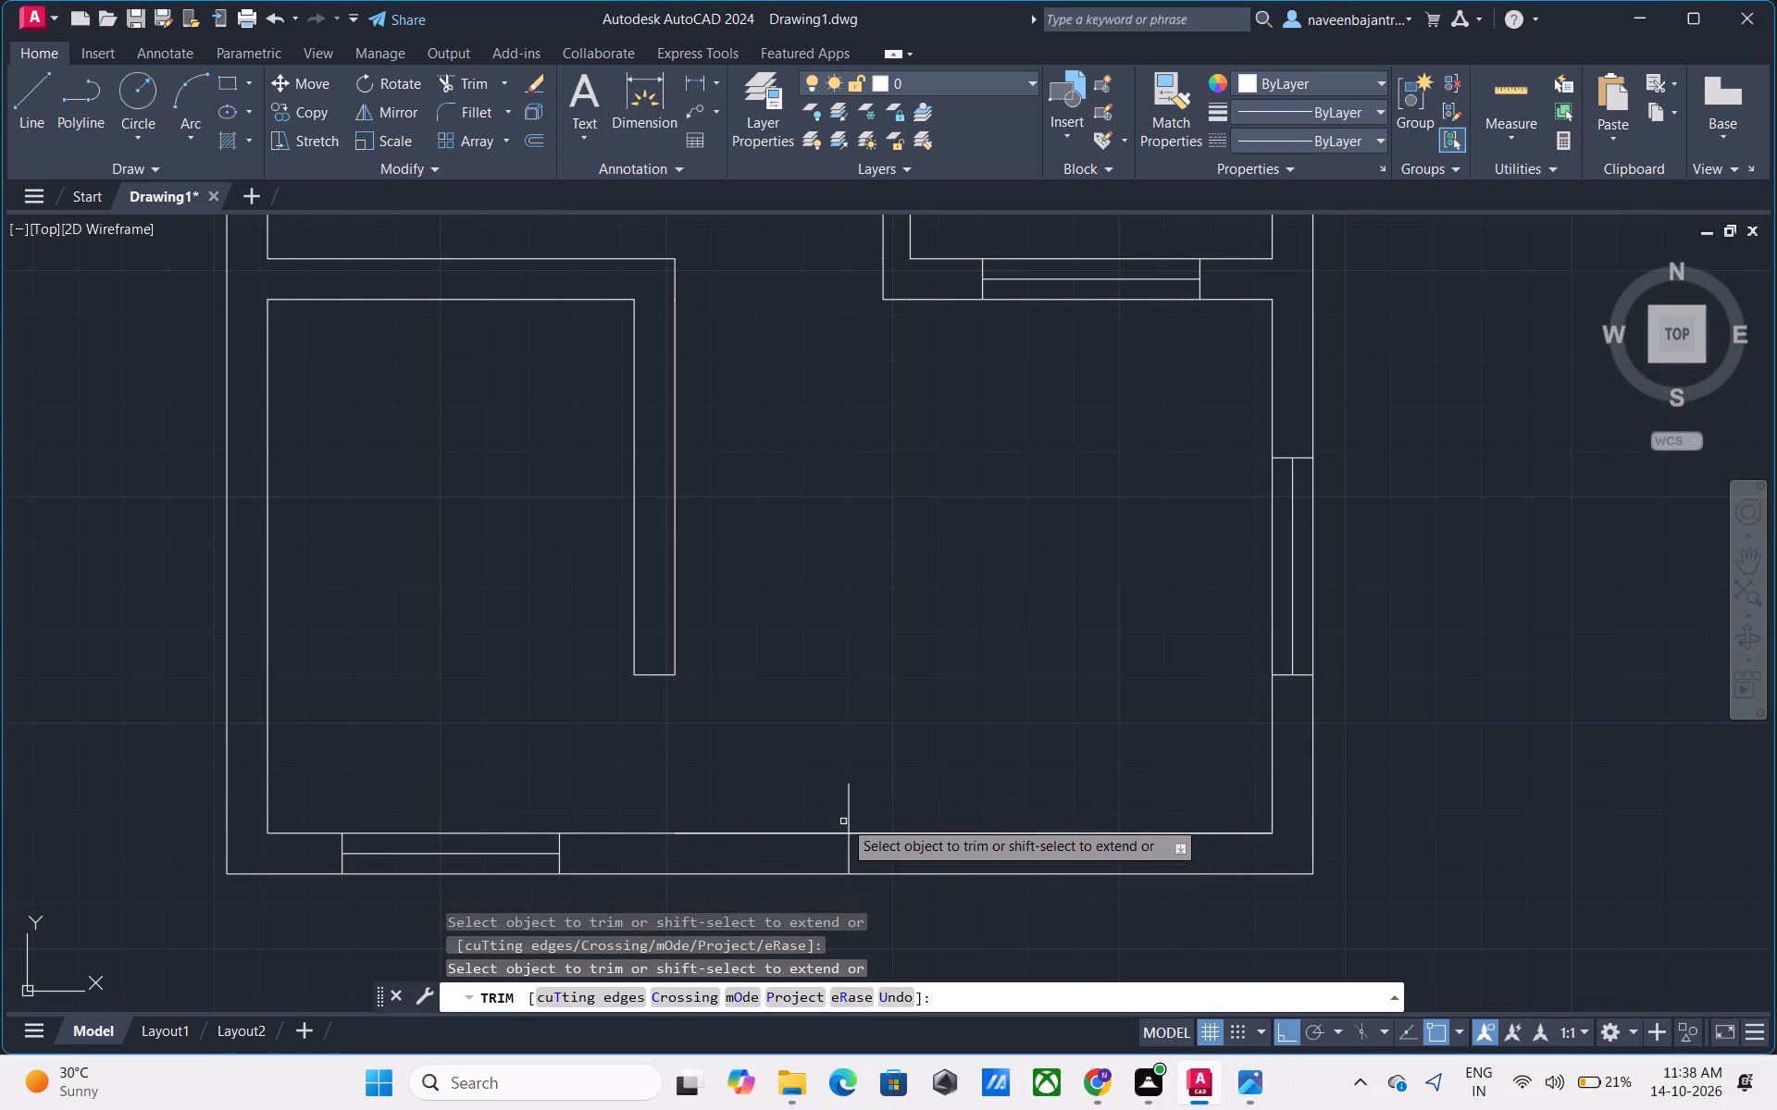
click(848, 811)
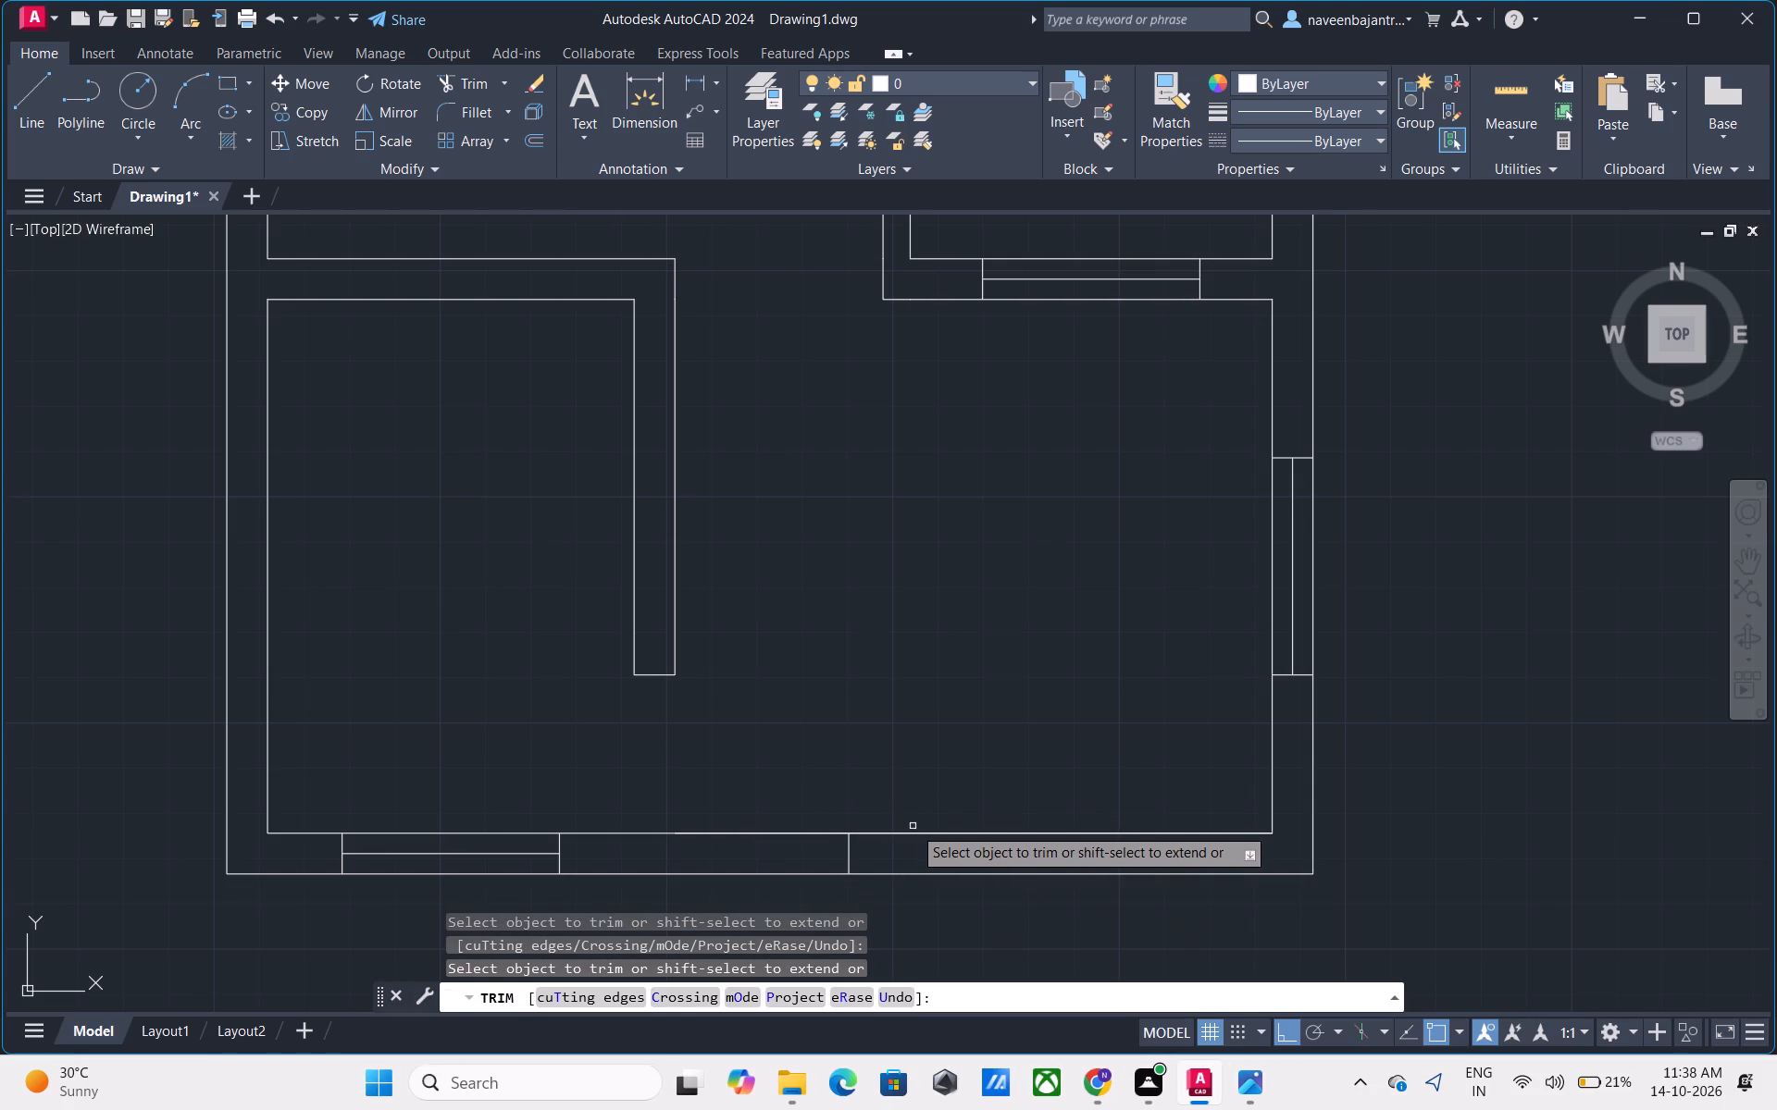
key(Escape)
Draw a vertical line from the inner southeast corner down past the south wall's outer face.
text(L)
key(space)
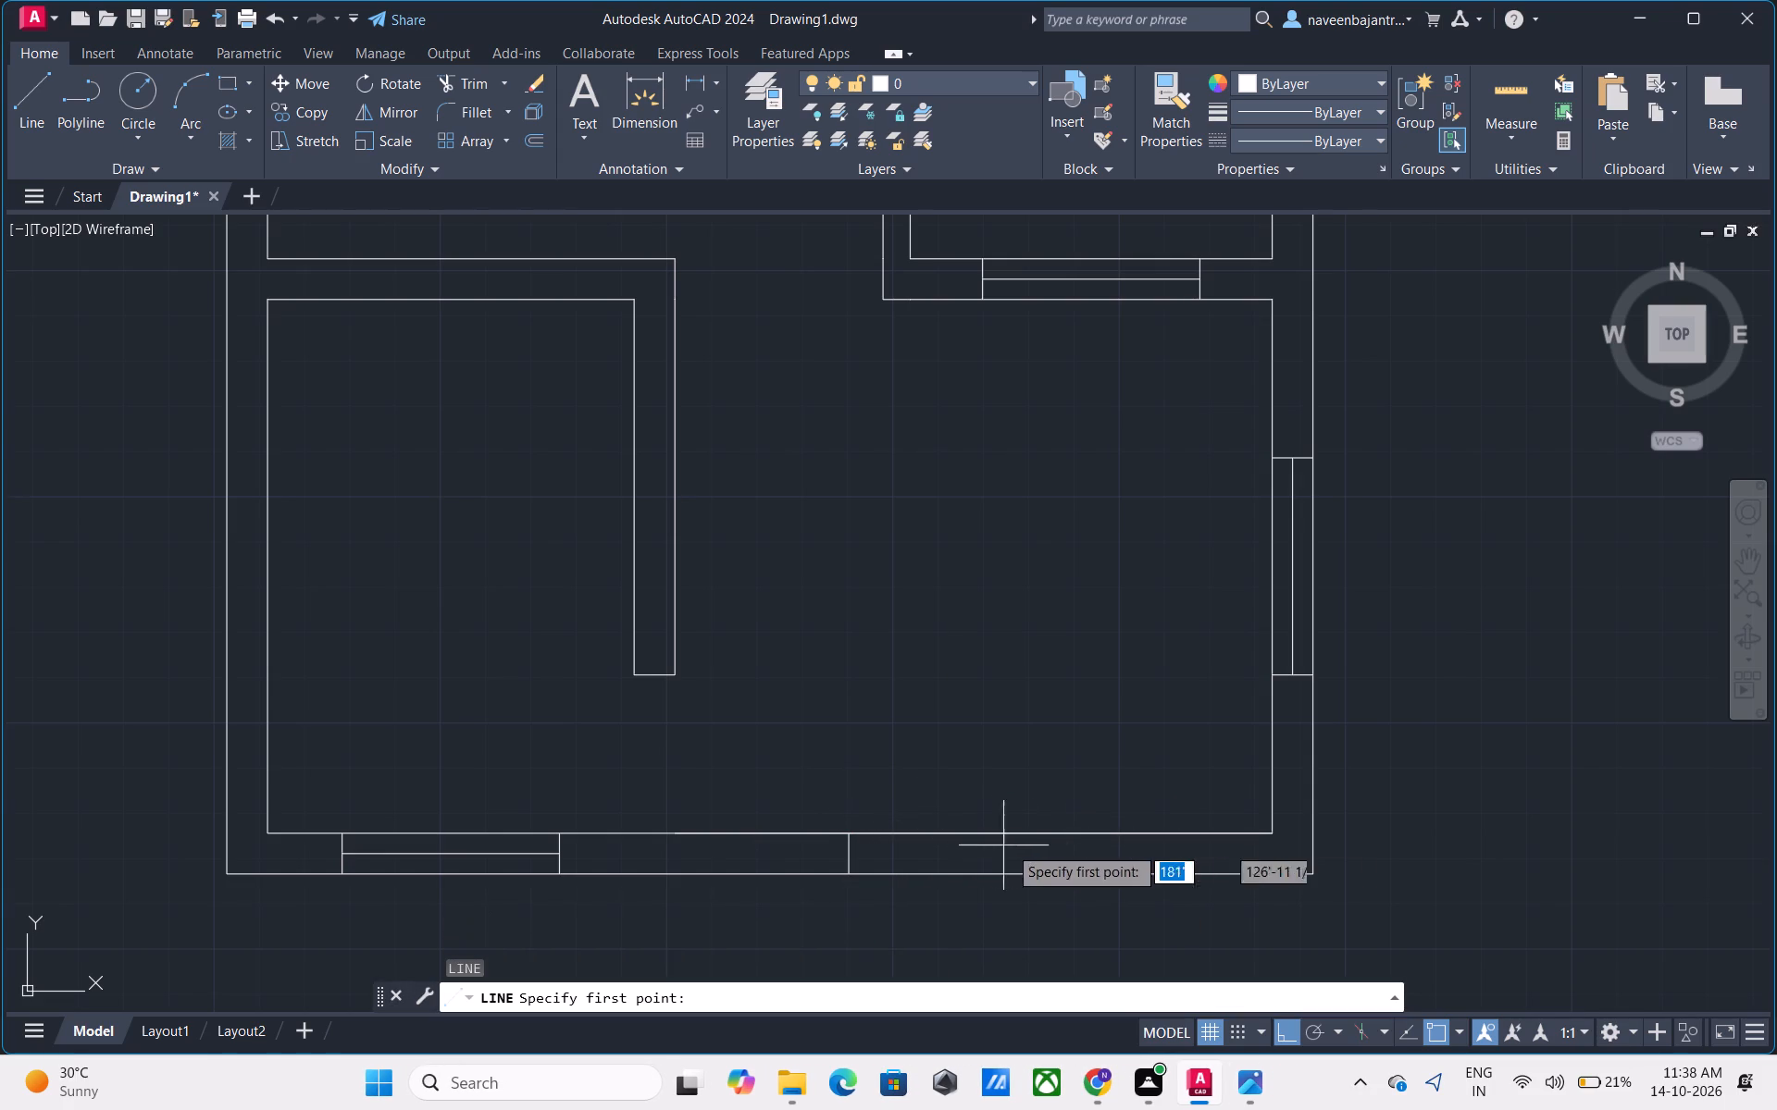
click(1276, 833)
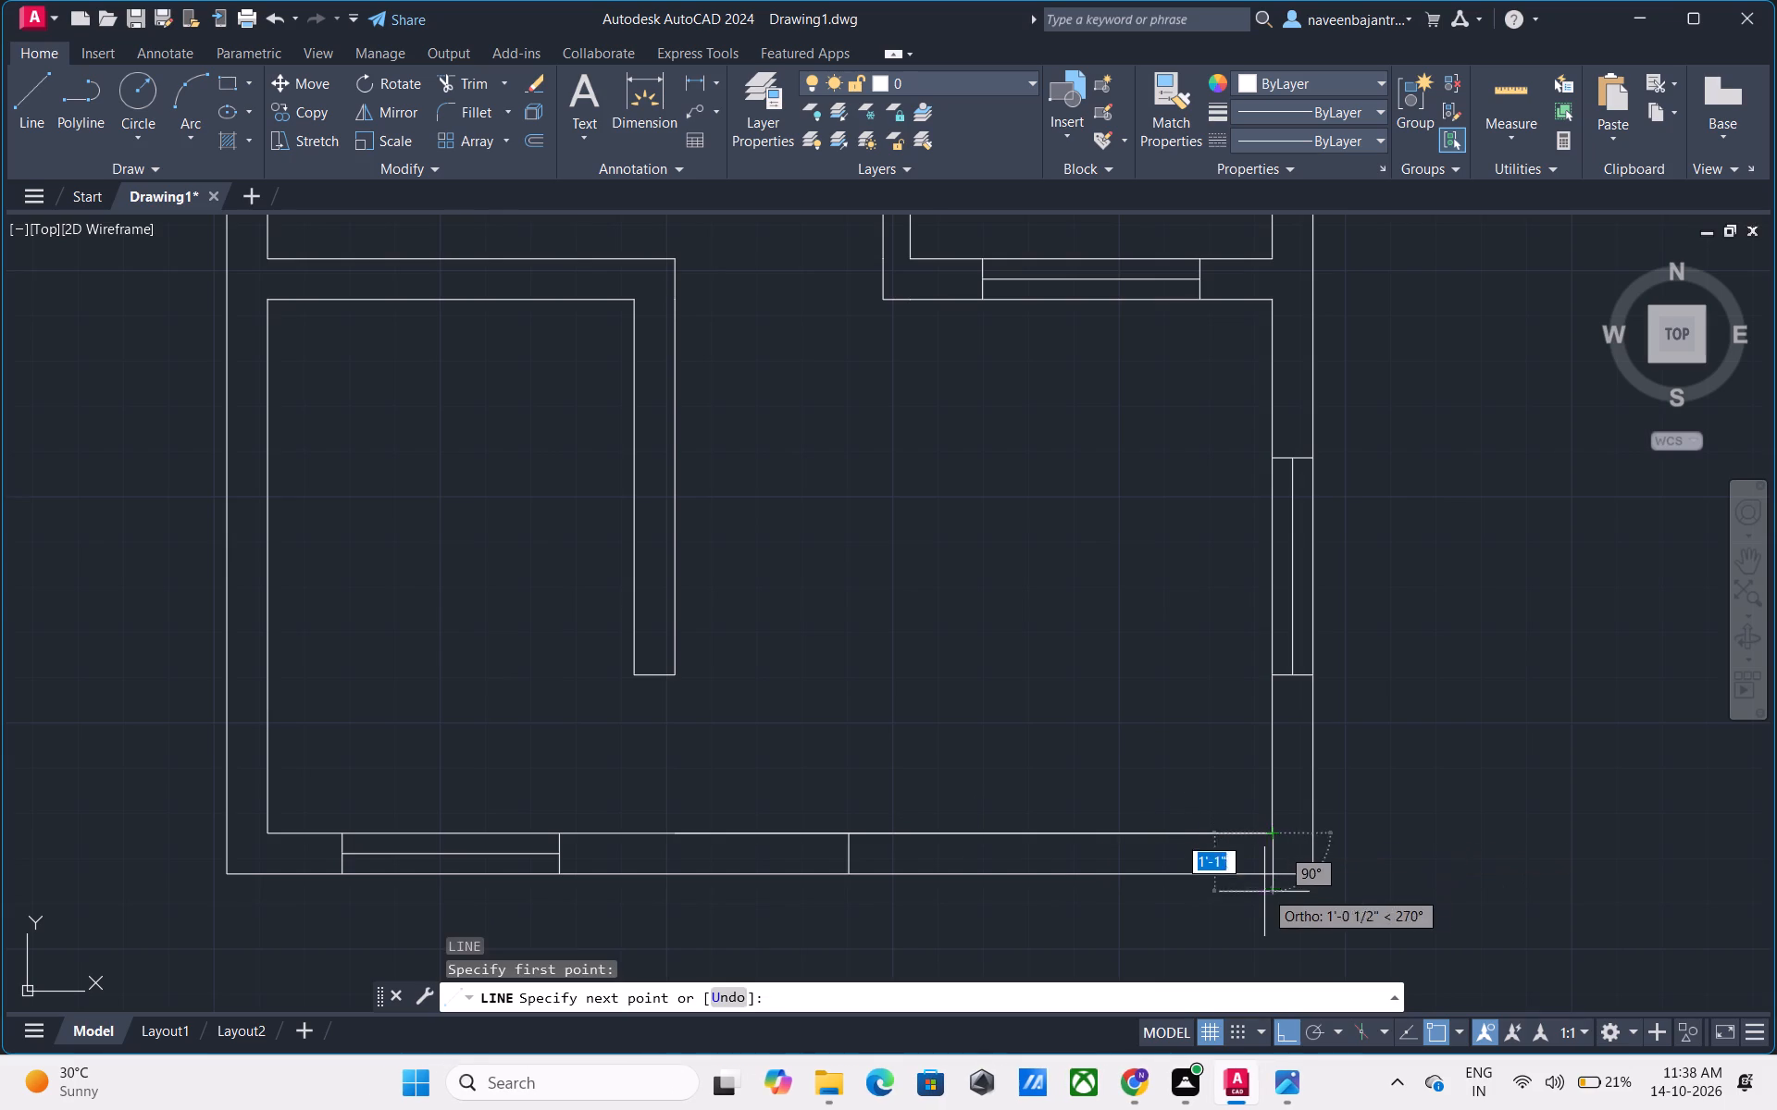
click(1264, 906)
key(Escape)
Trim the corner line's overhang and the south wall's outer and inner lines between the two vertical lines to open the wall.
key(t)
text(R)
key(space)
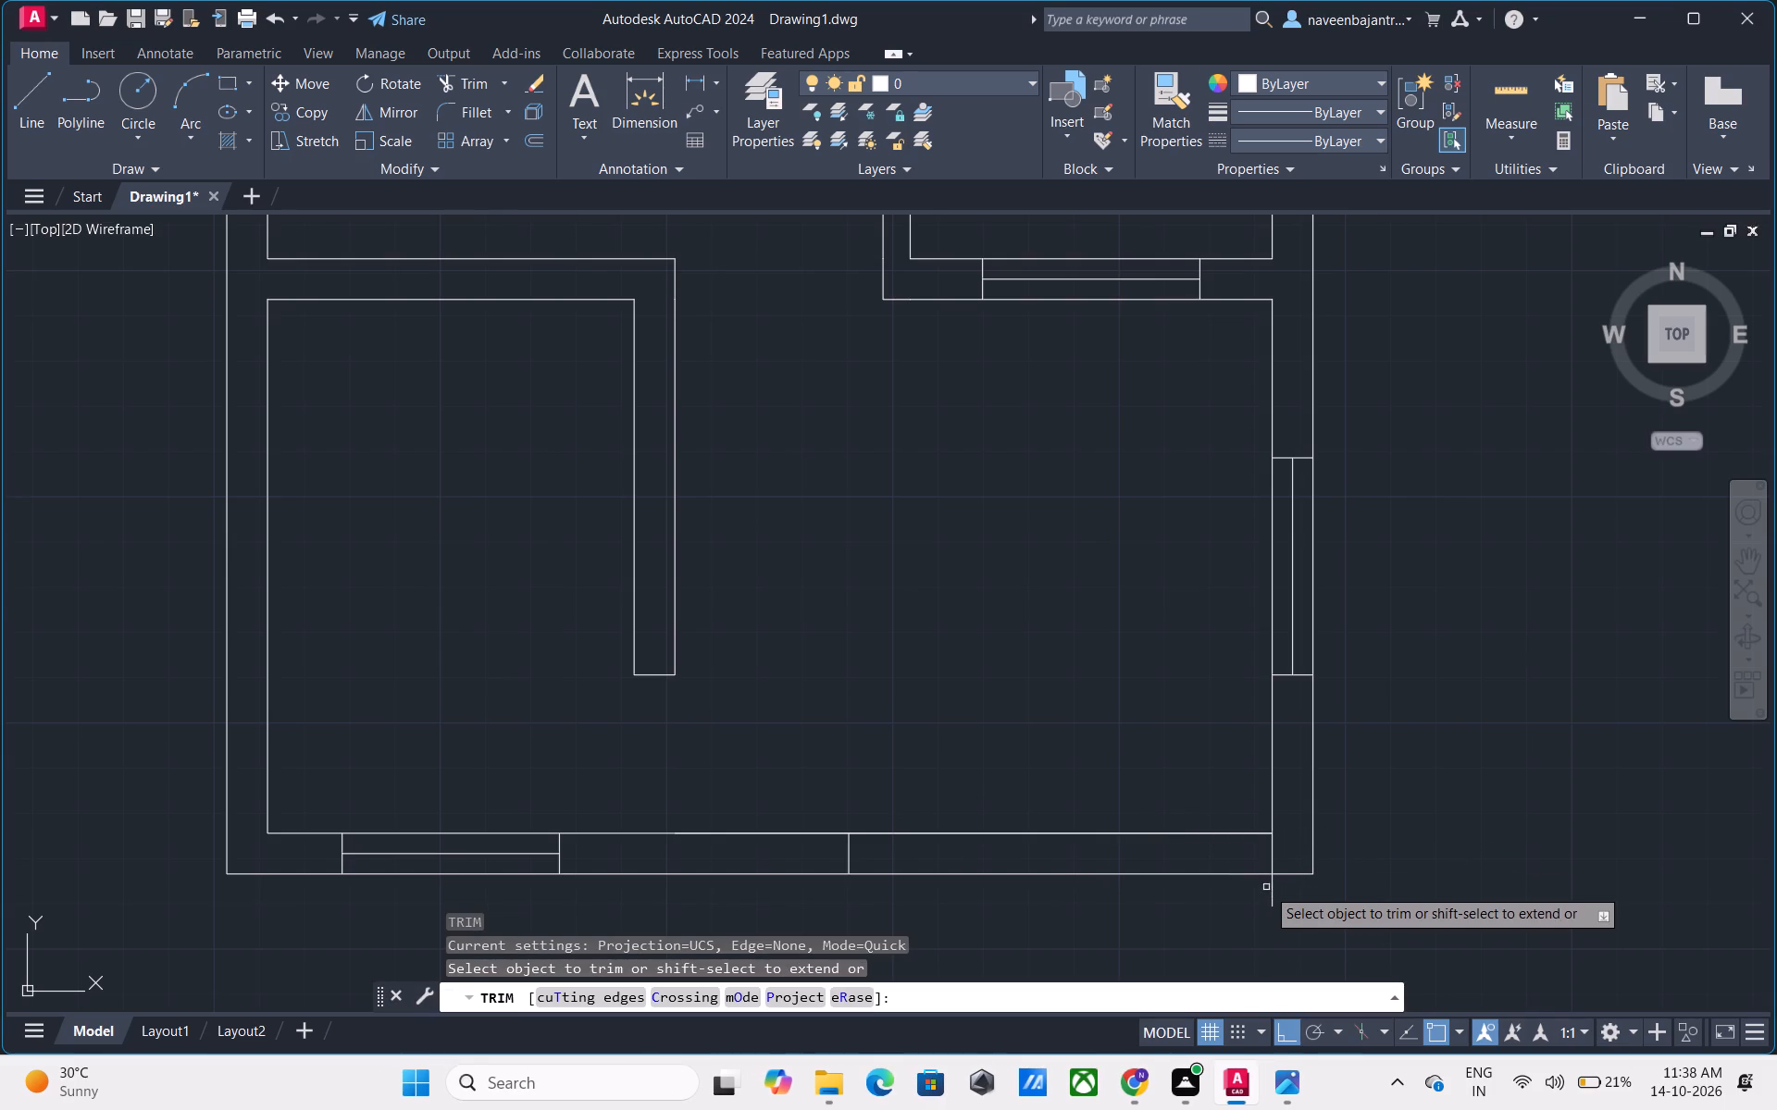
click(1270, 886)
click(1206, 875)
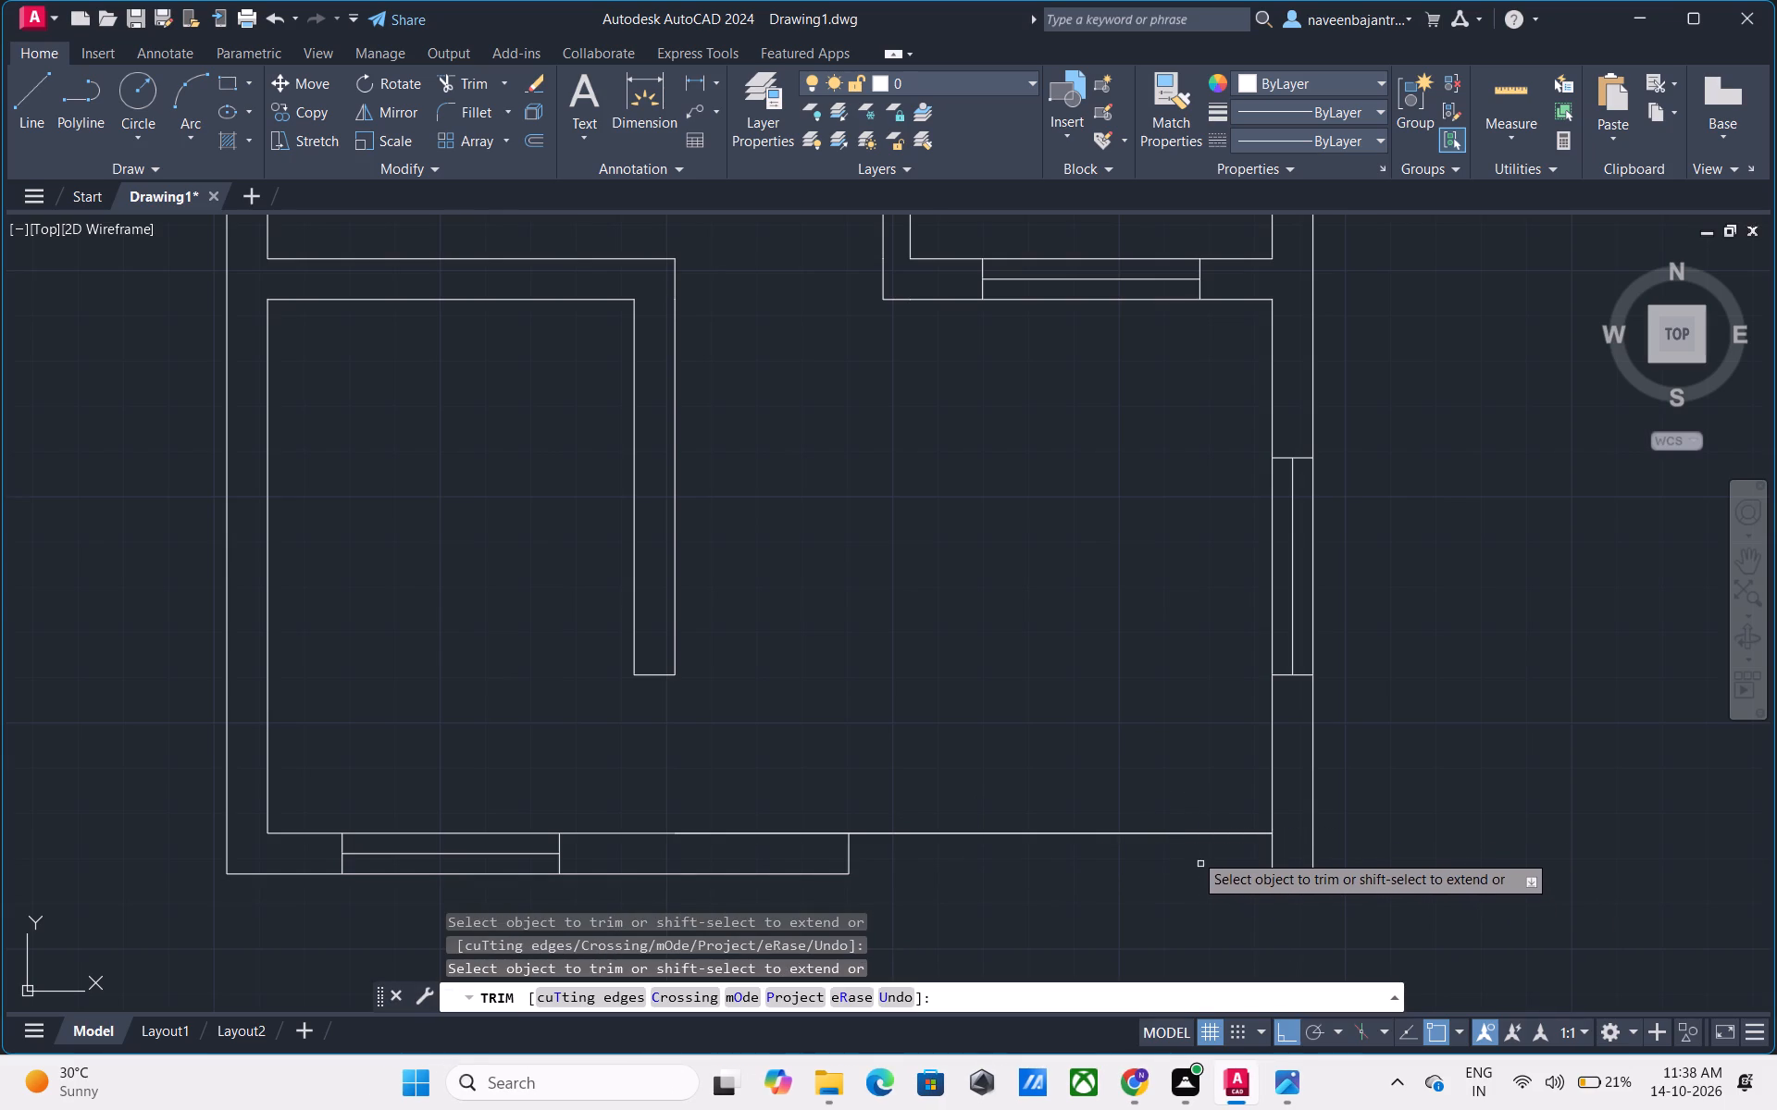
click(1191, 832)
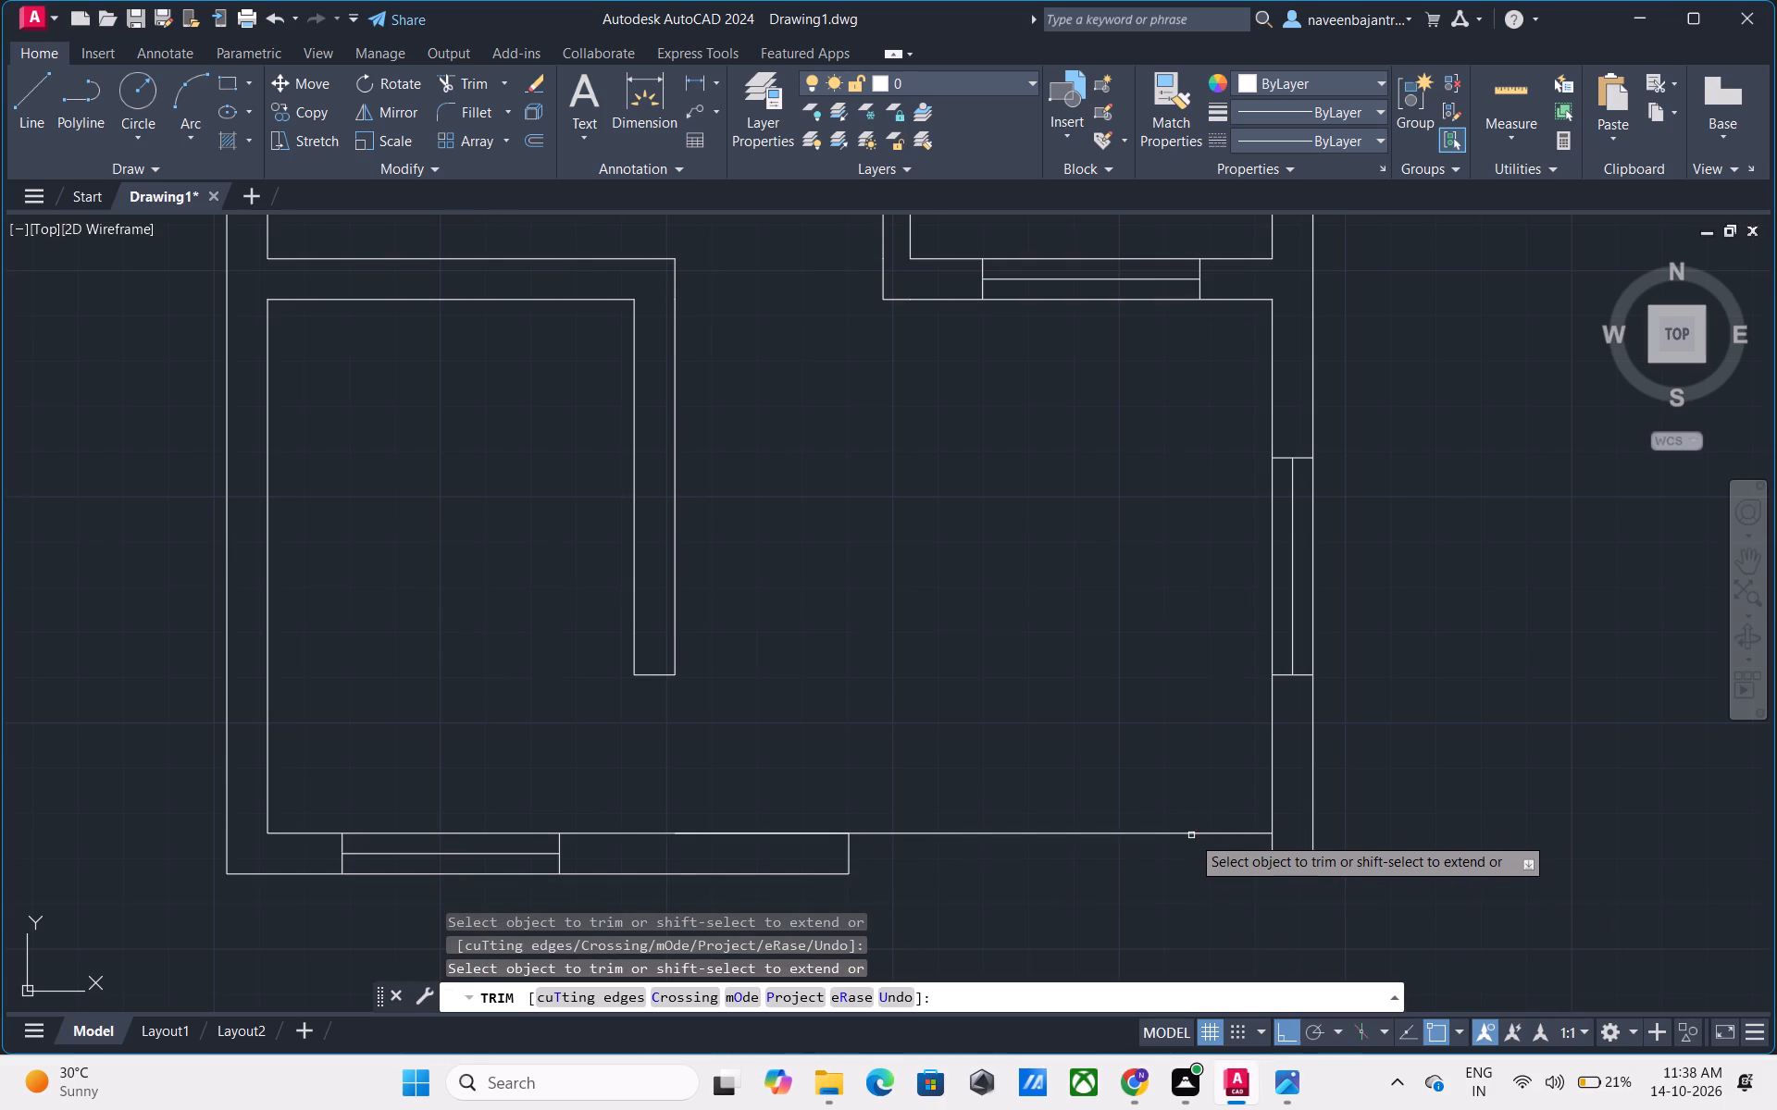
click(1191, 835)
key(Escape)
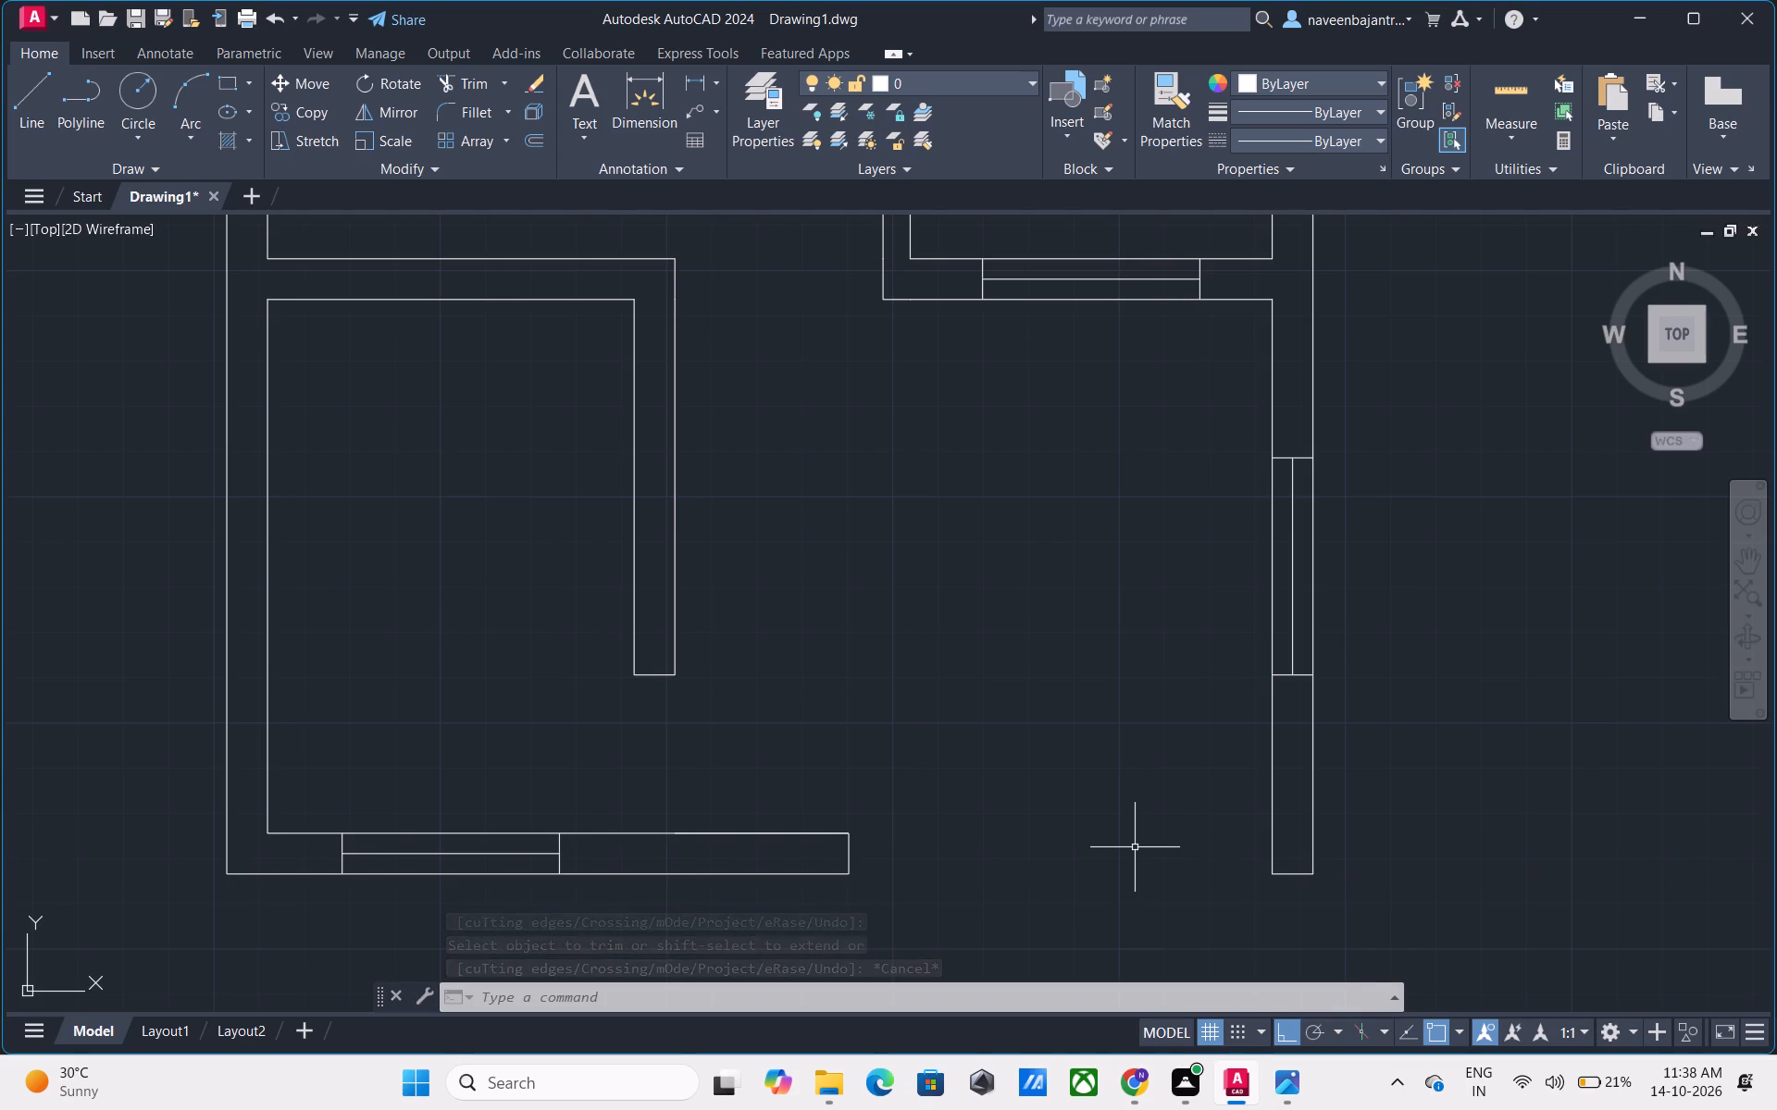
Check the southwest room's inner north-south length along its west wall with the Dimension tool, without placing a dimension.
scroll(1135, 847, down, 1)
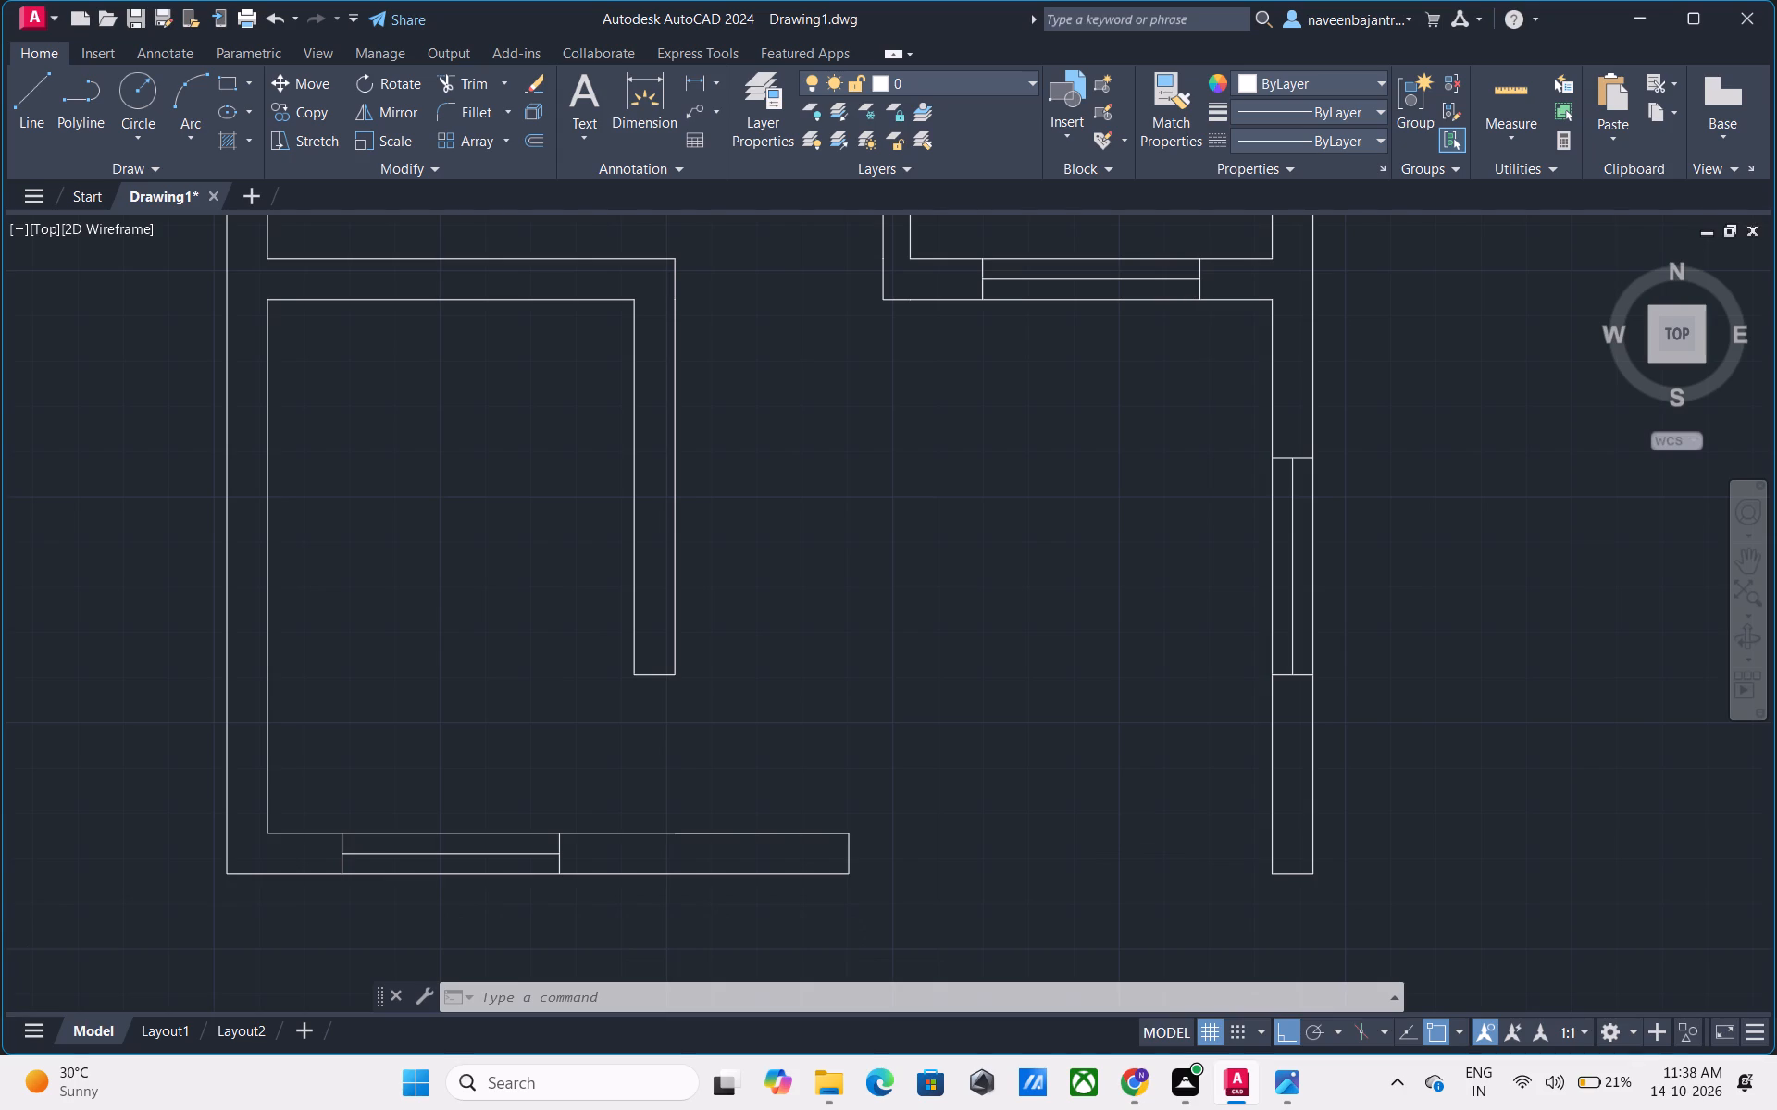
scroll(1135, 847, down, 1)
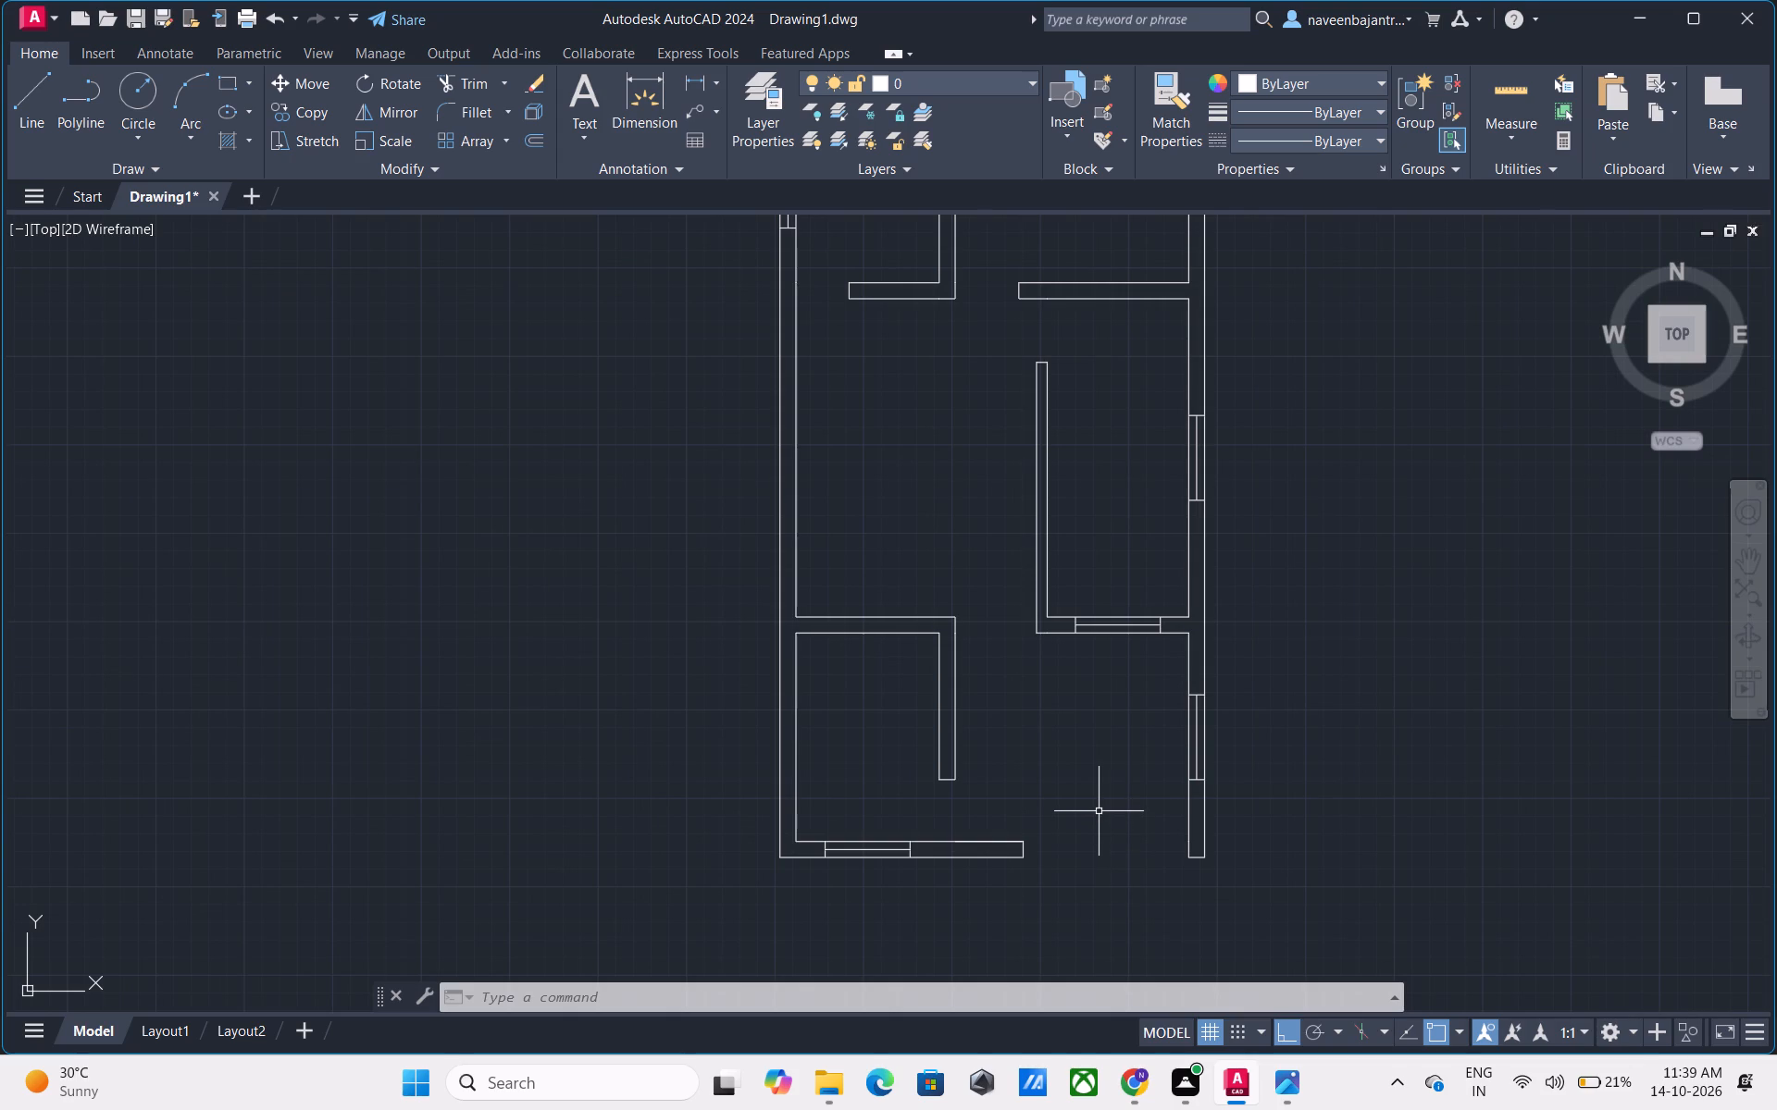
key(Escape)
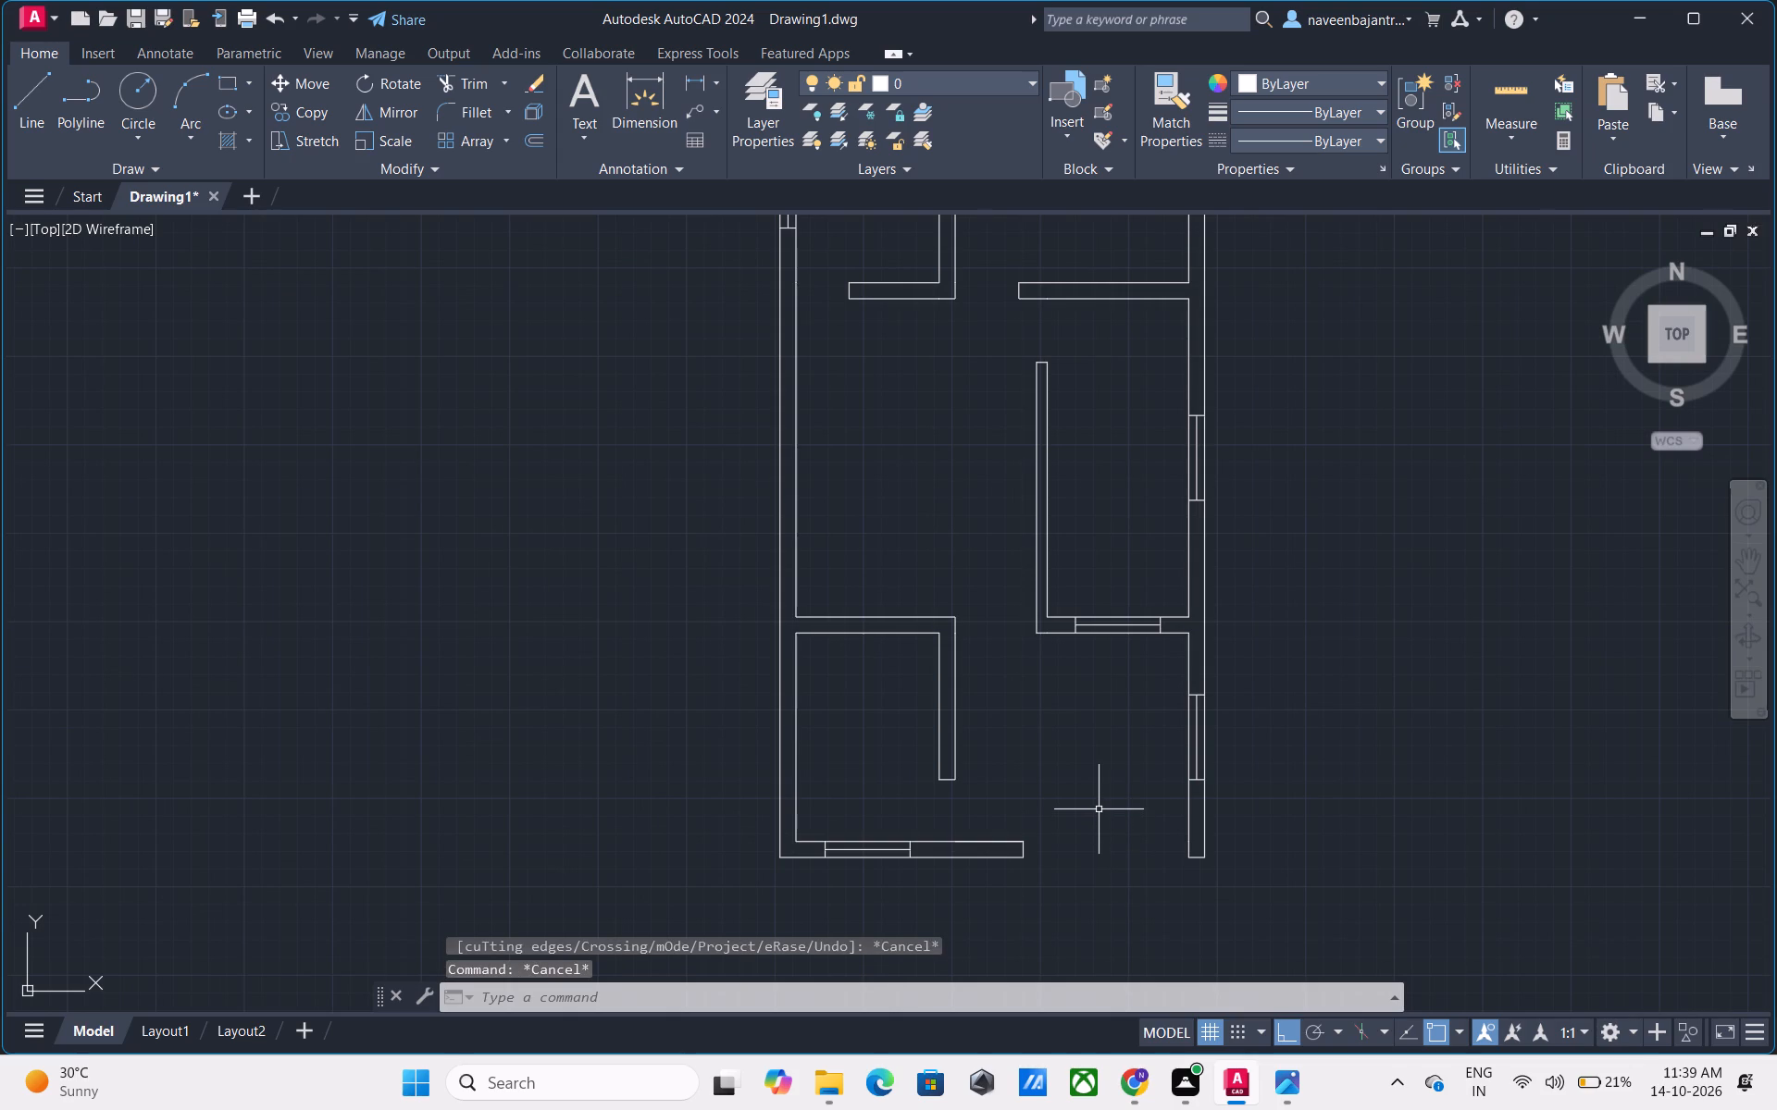
key(l)
key(Escape)
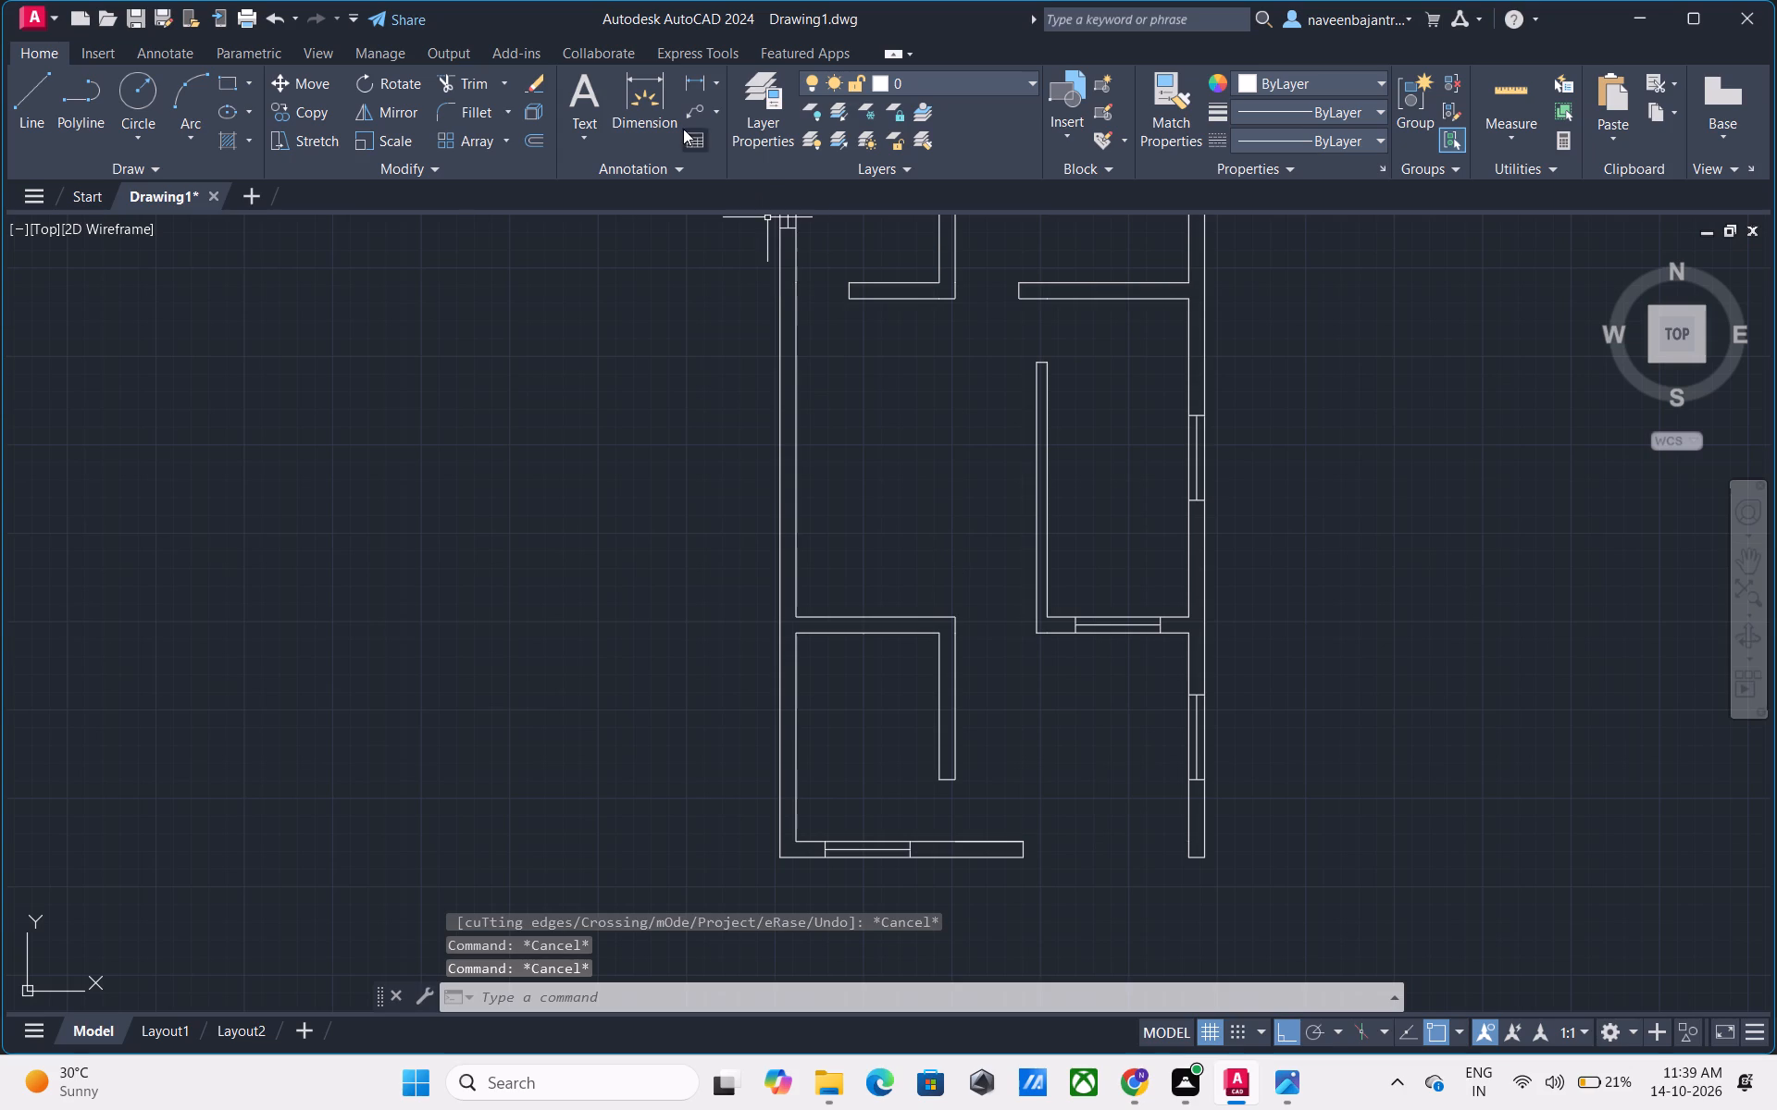
click(634, 92)
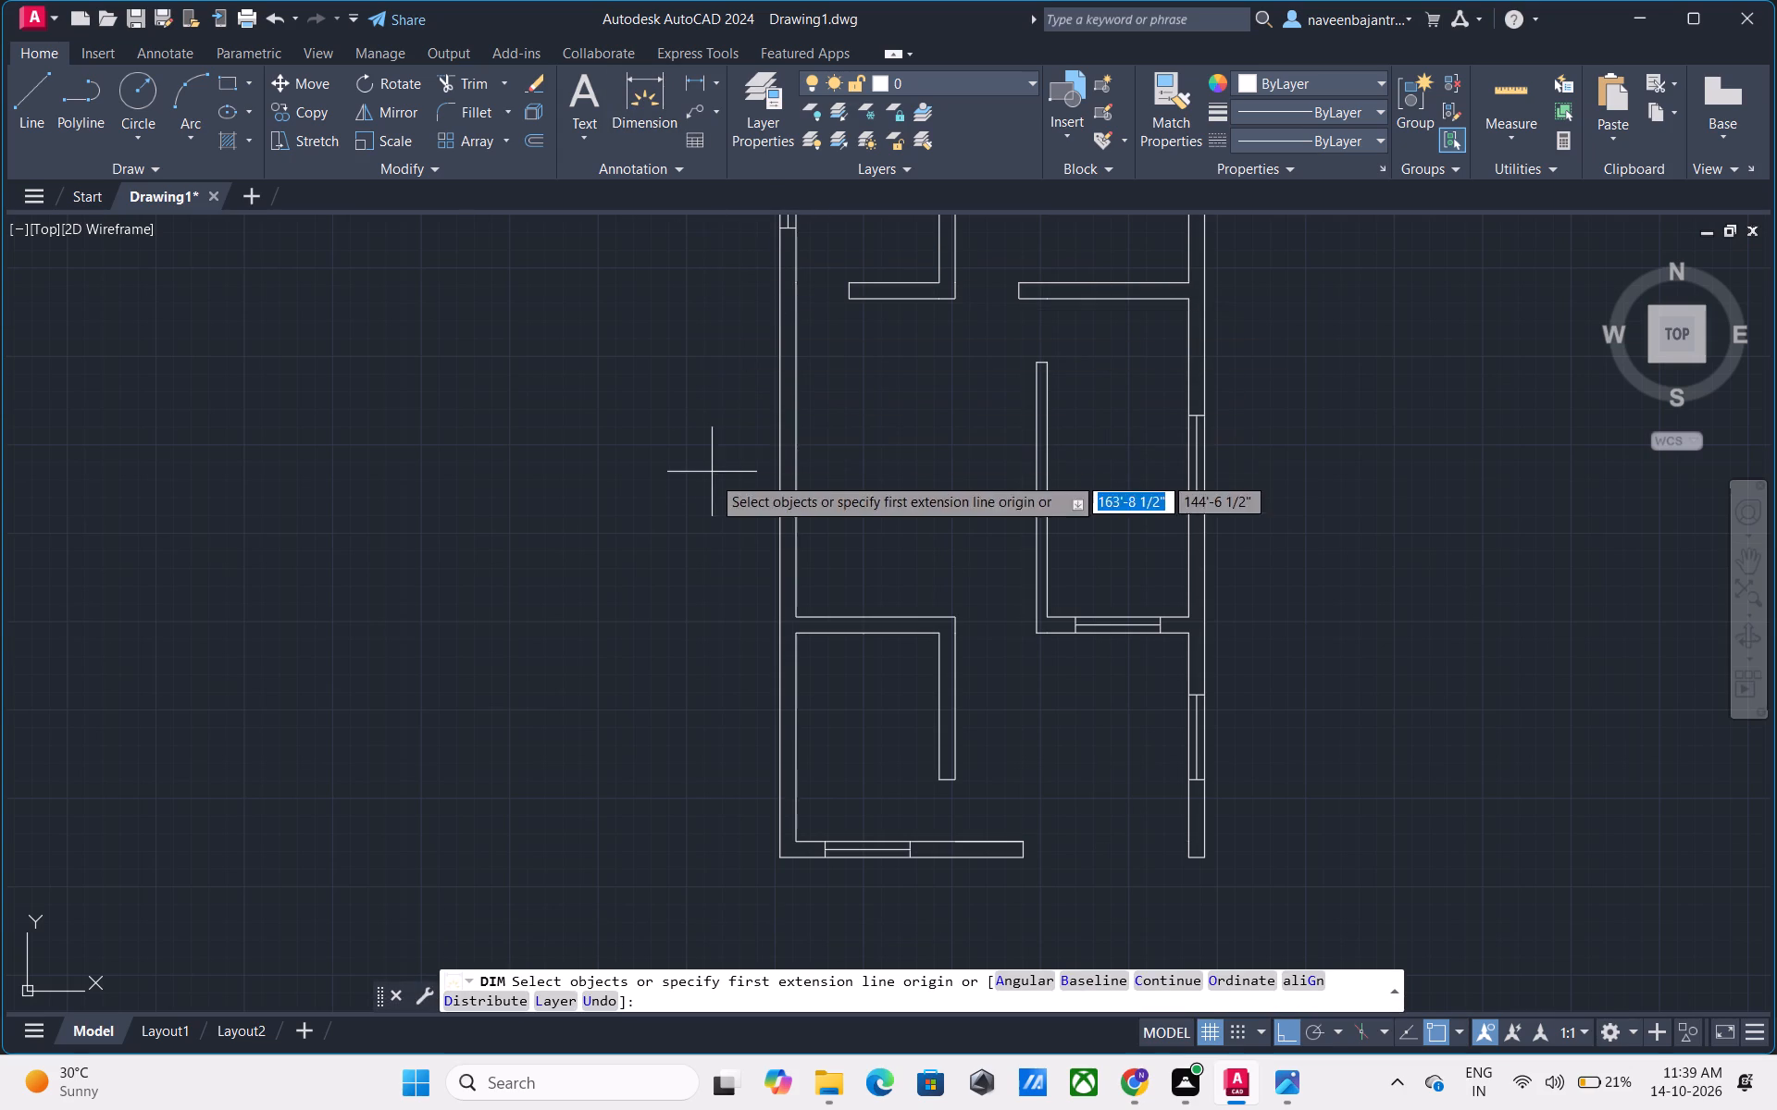
click(796, 636)
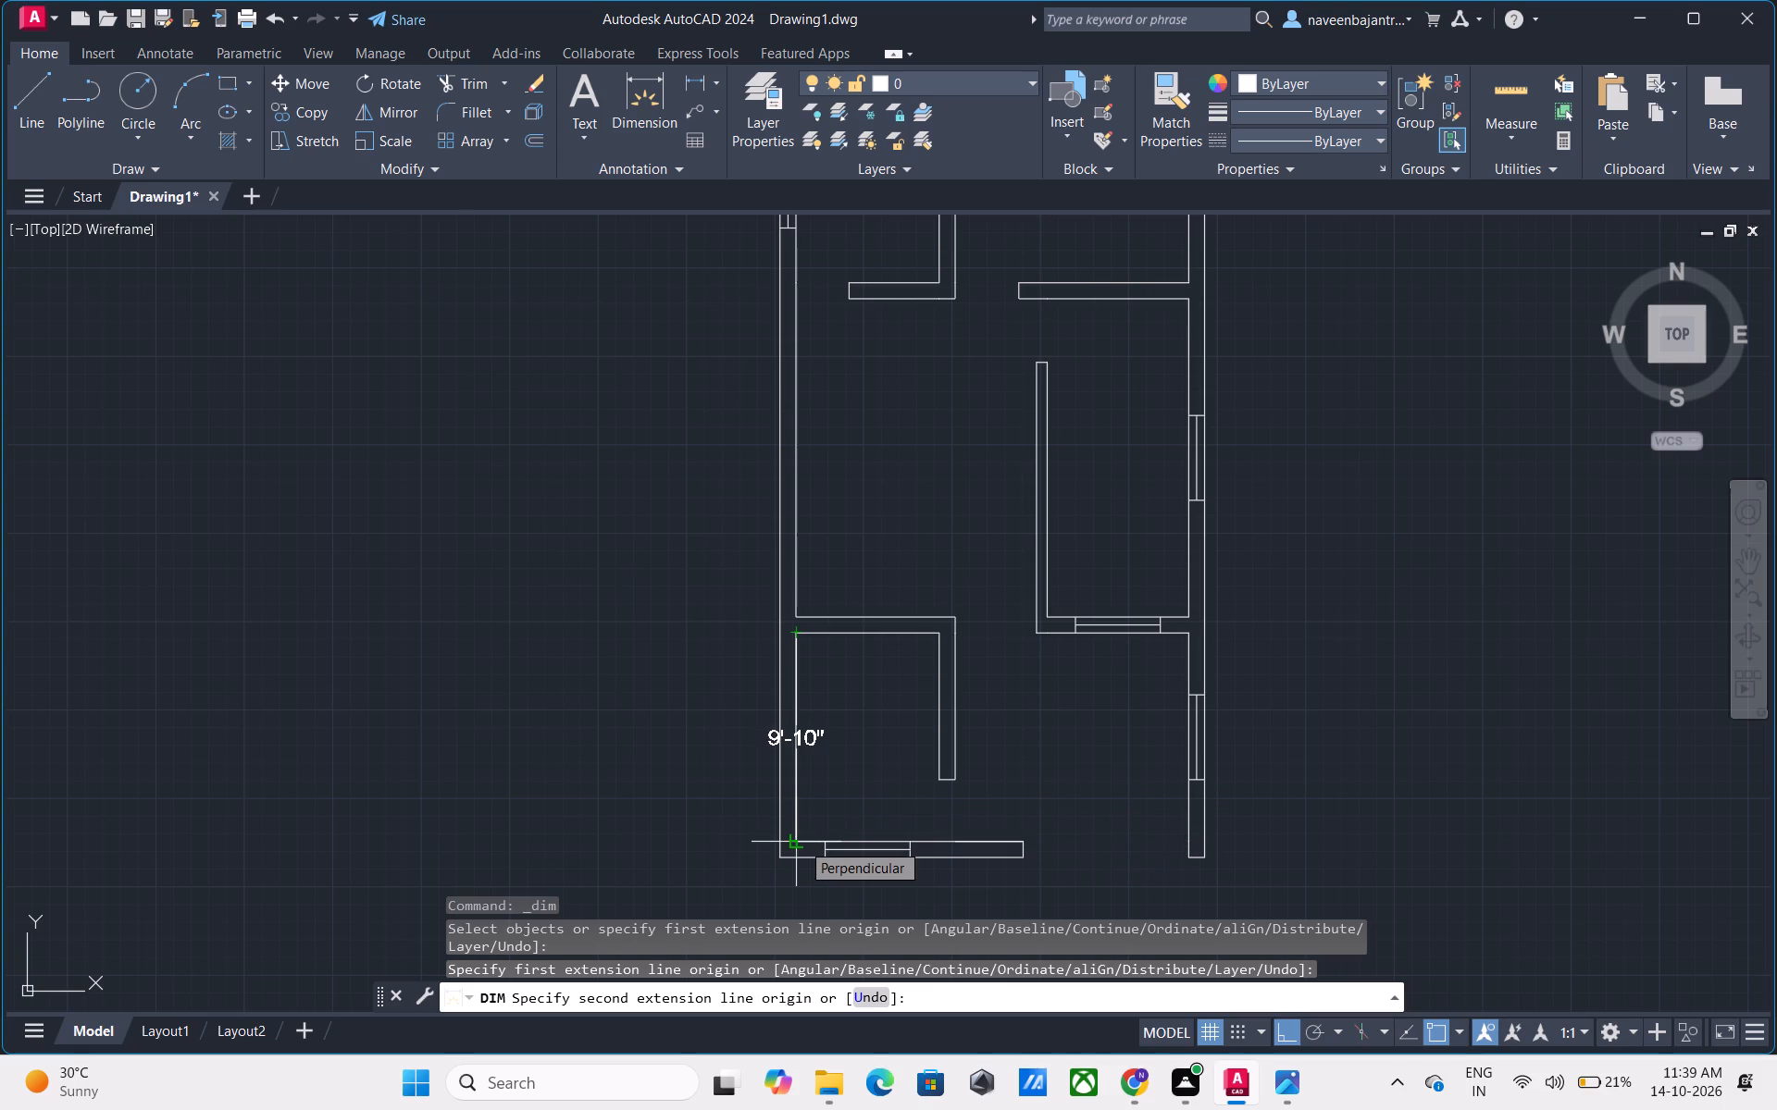
key(Escape)
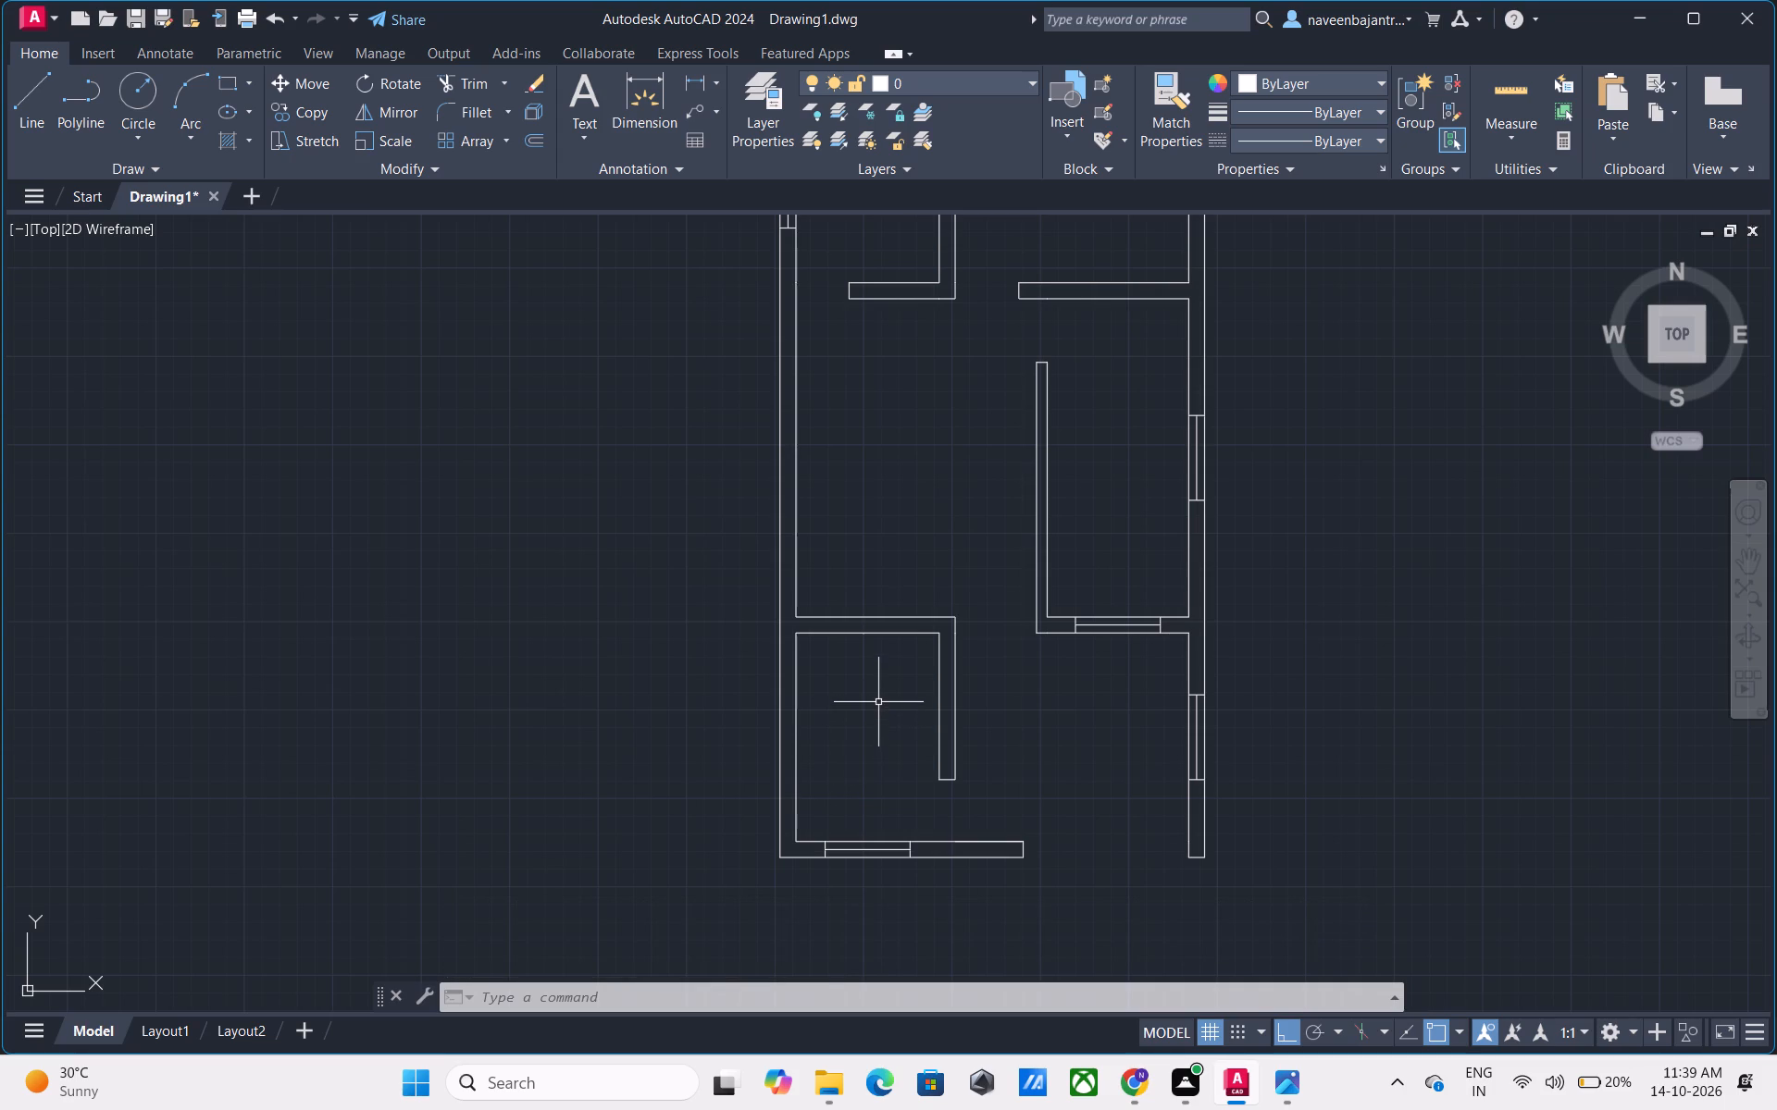
Check the middle east room's inner north-south length along the east wall with the Dimension tool, without placing a dimension.
click(670, 119)
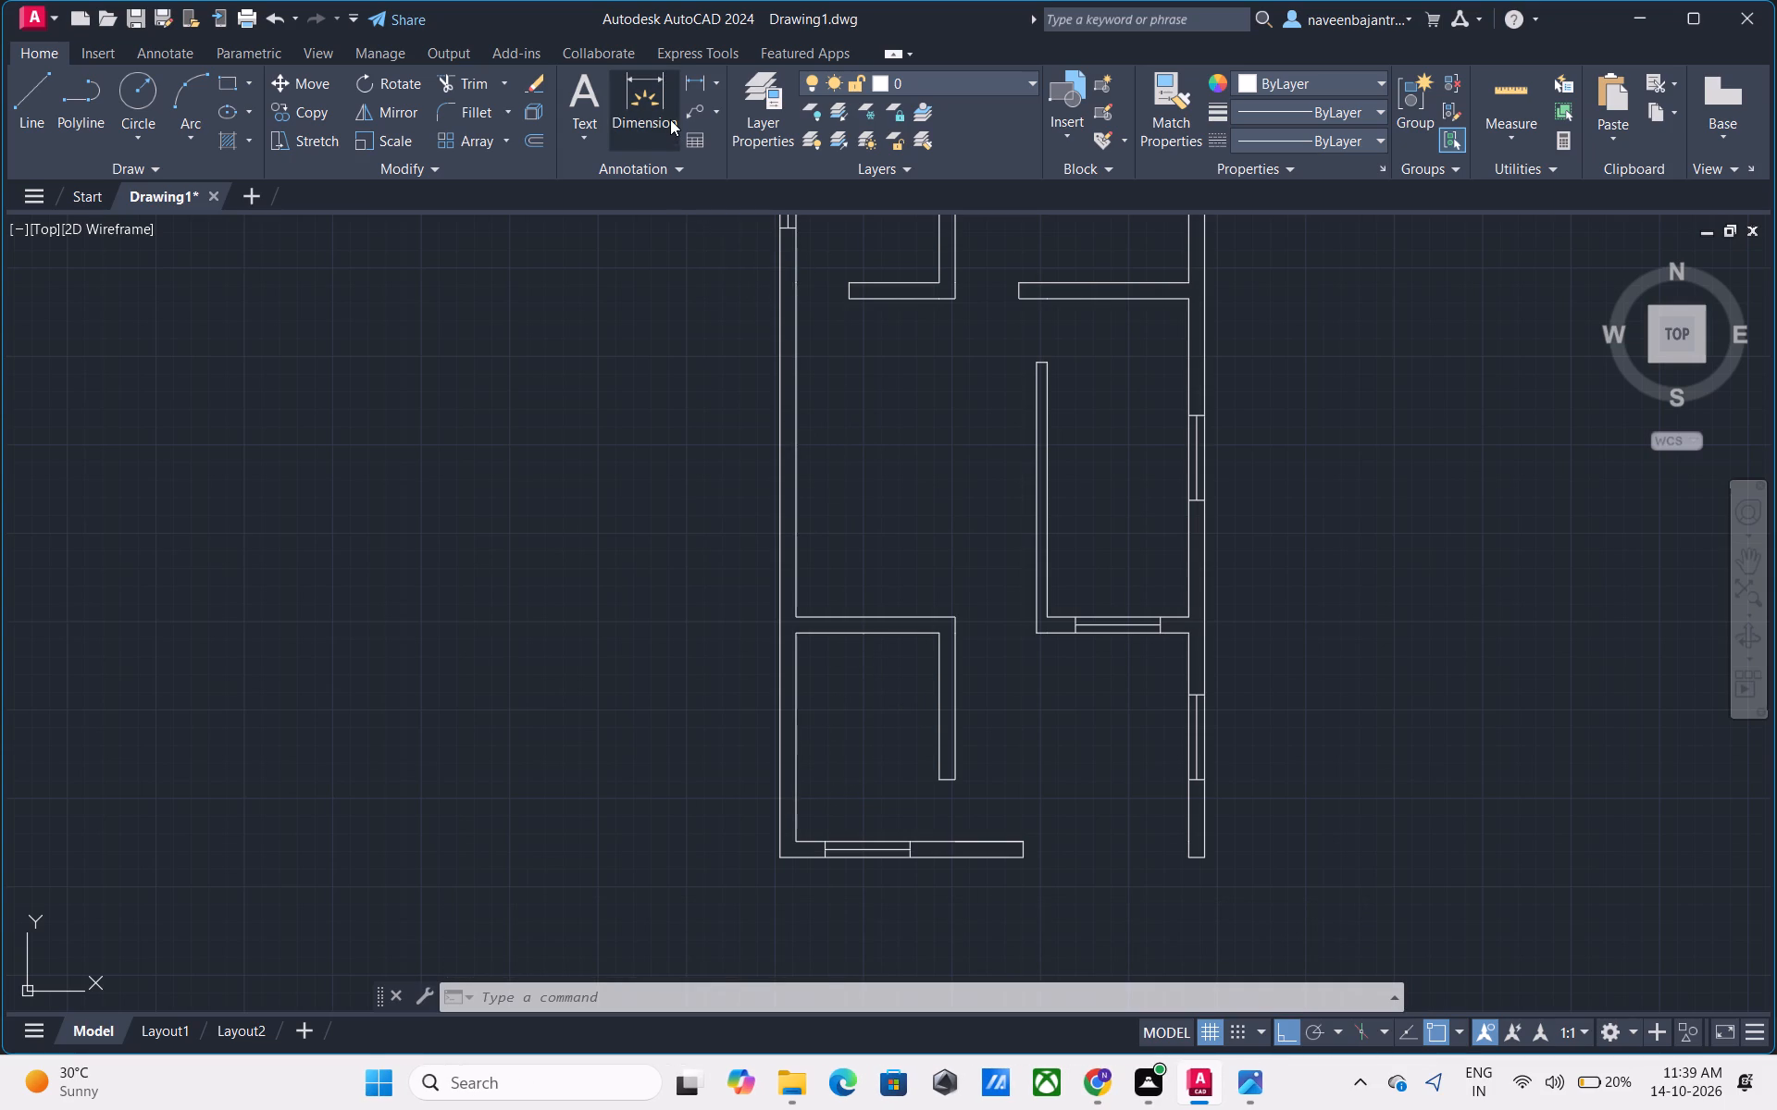
click(1184, 302)
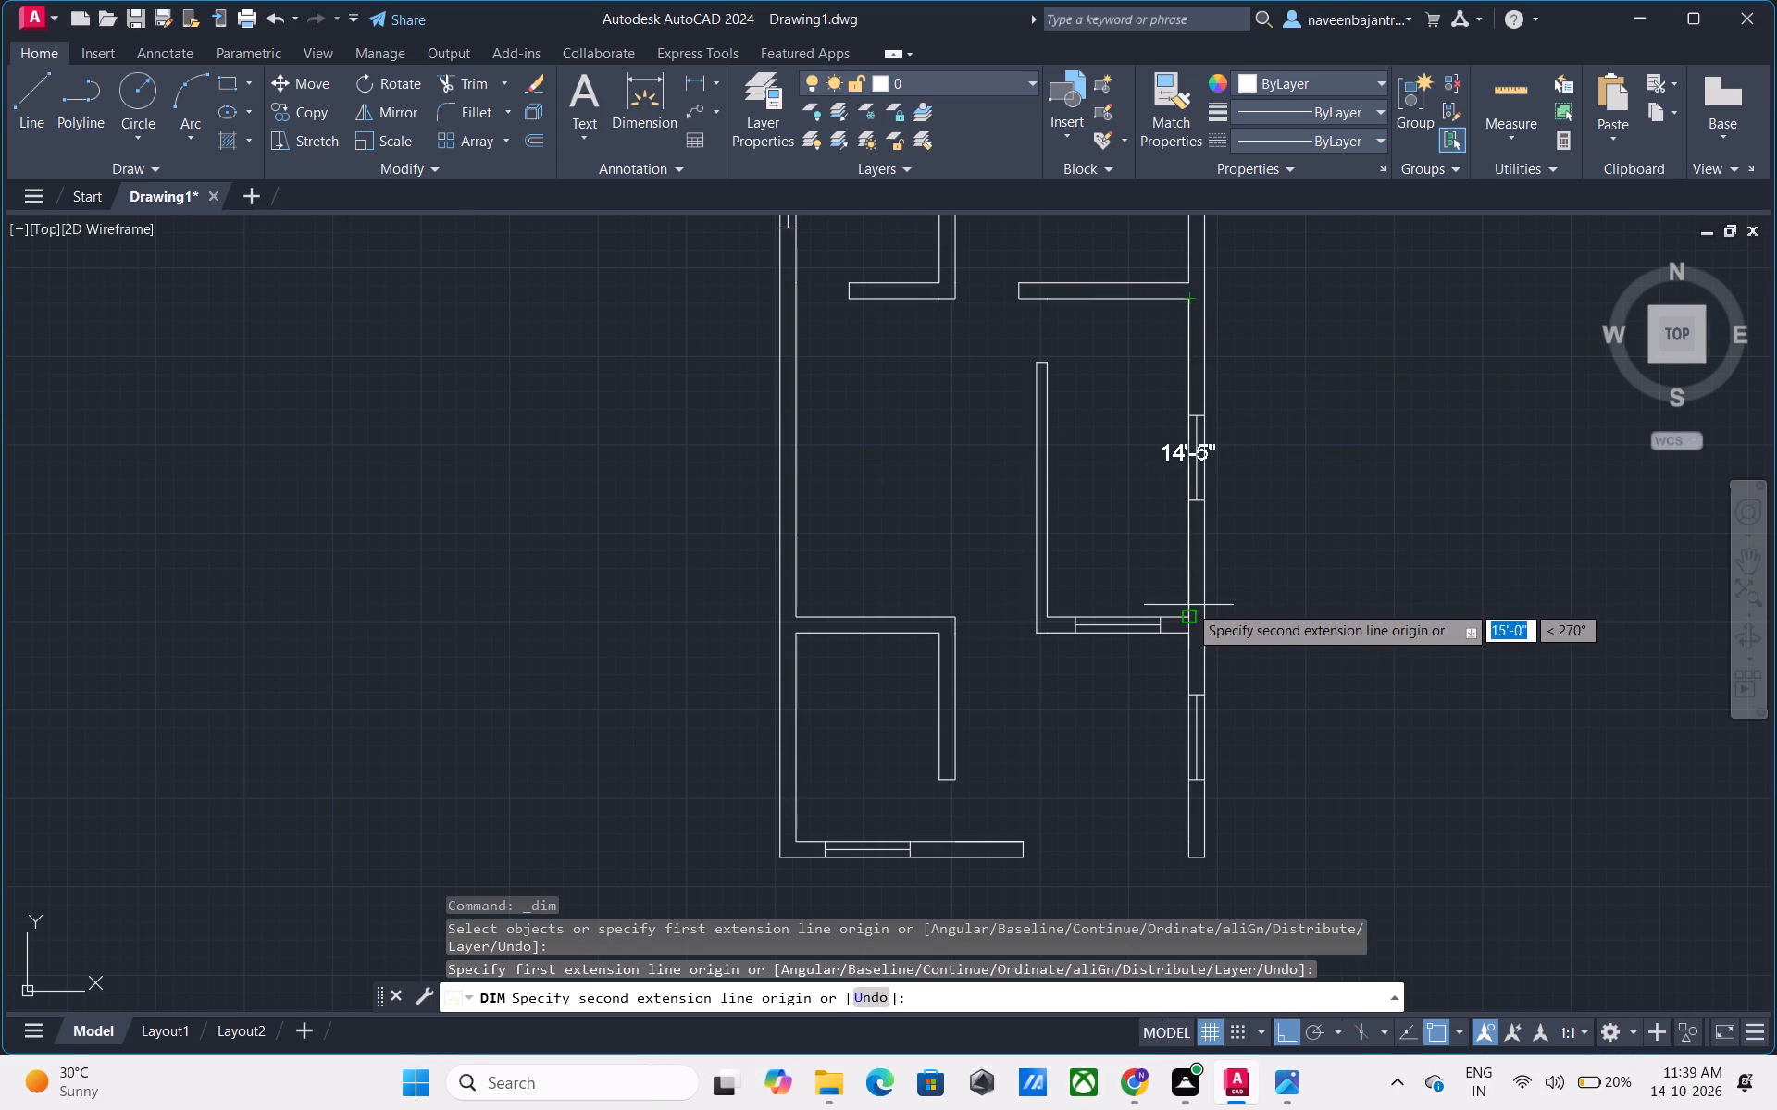
key(Escape)
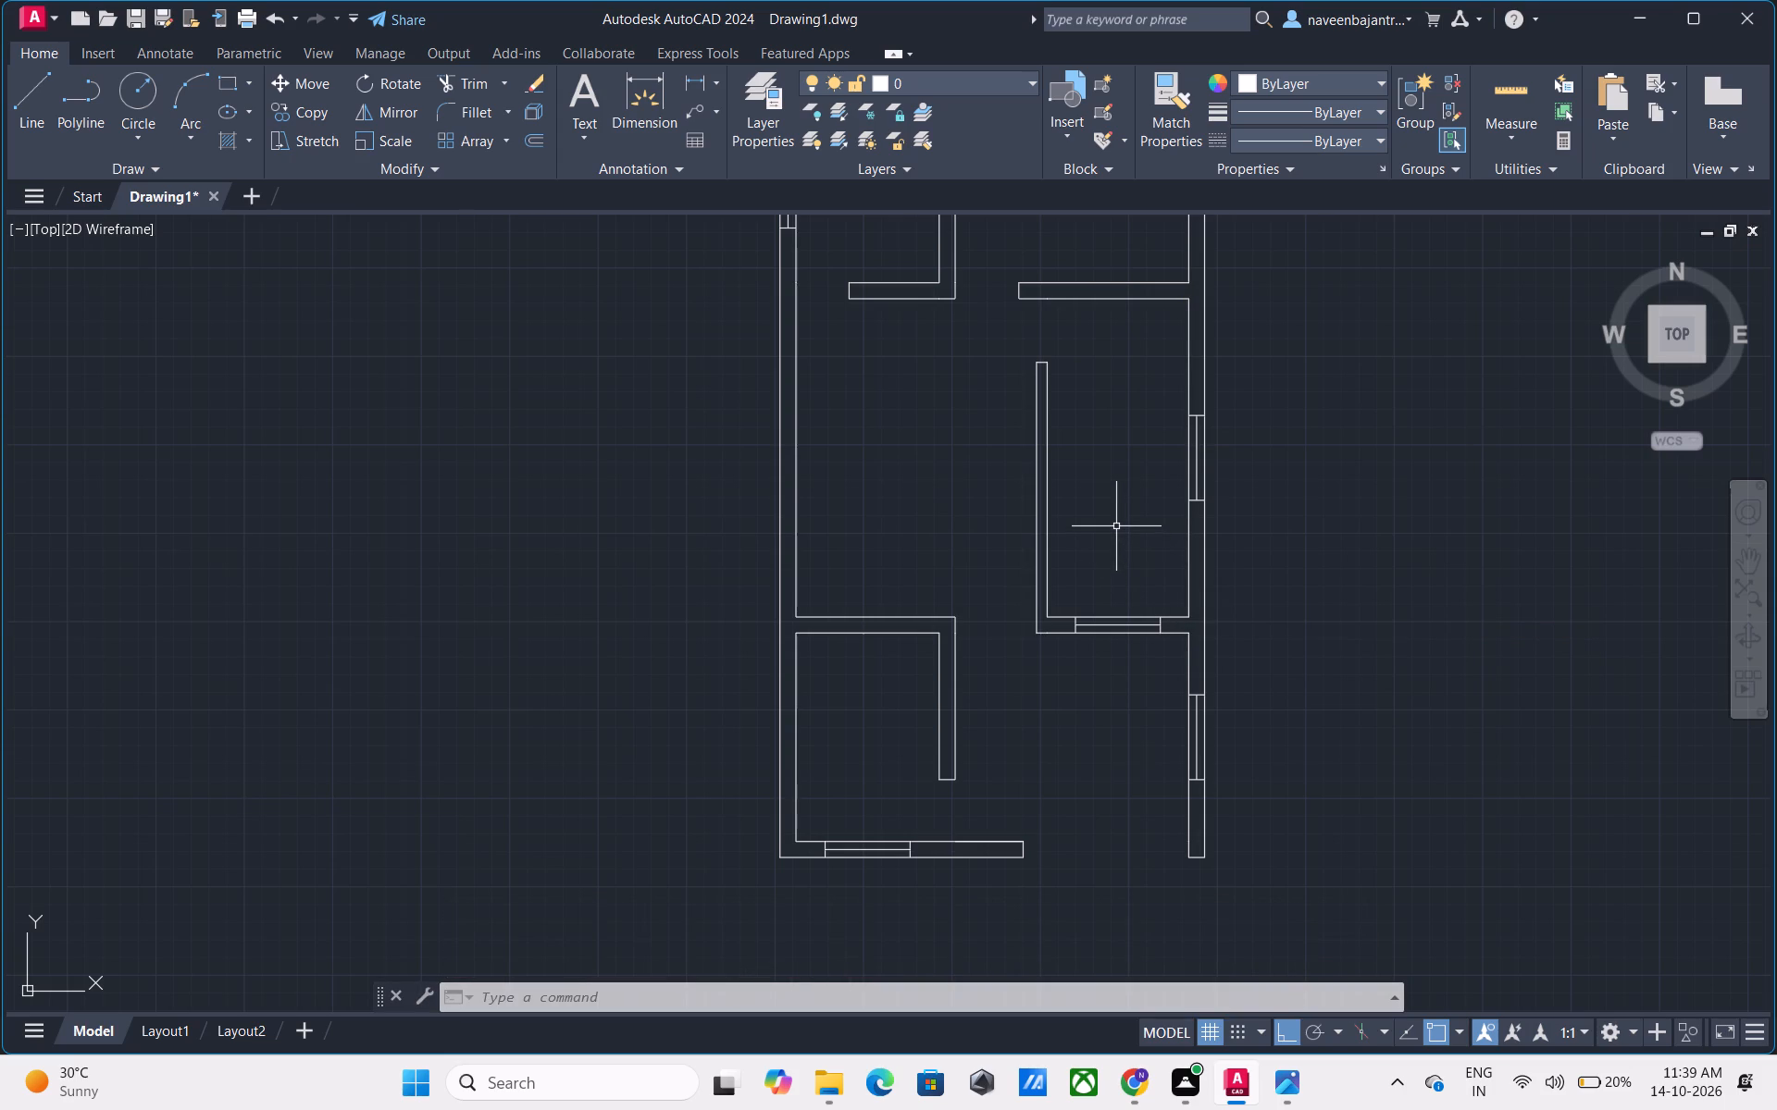
Trim away the southwest room's north and east partition lines, including the partition's end cap and the leftover corner stub.
text(TR)
key(space)
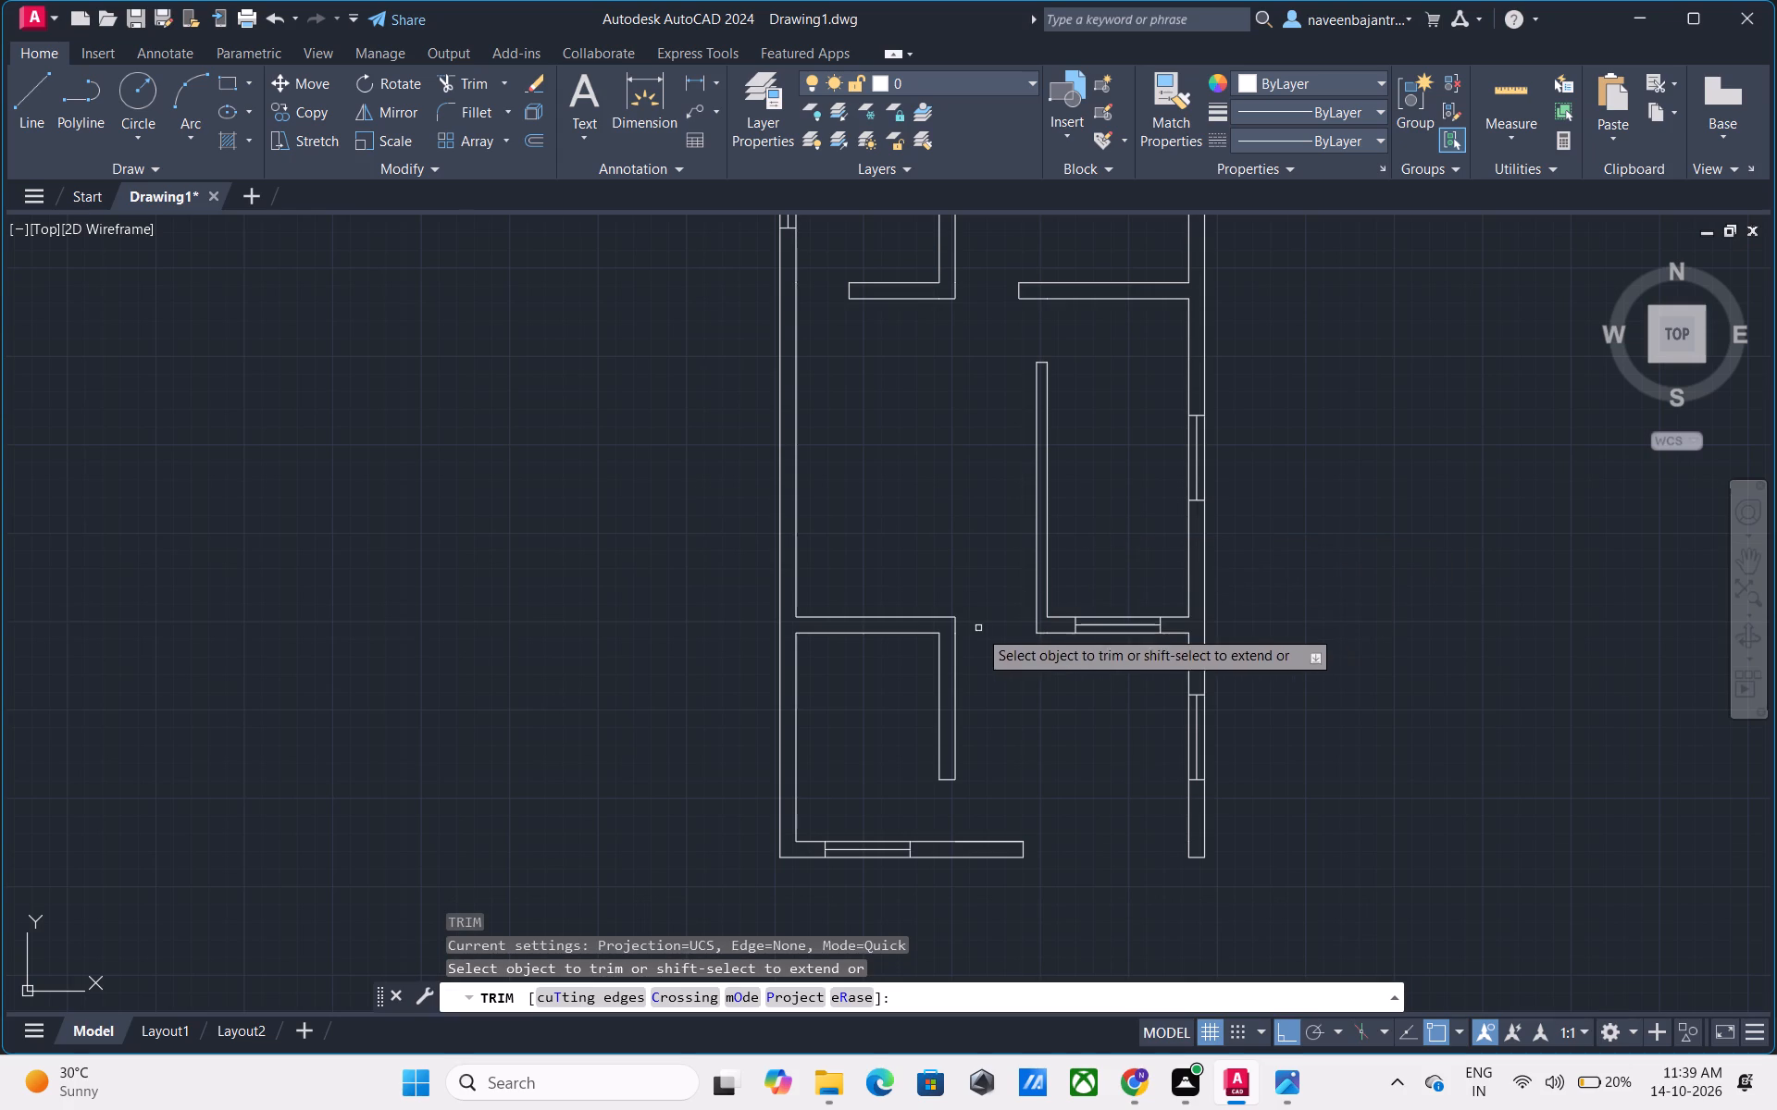
click(954, 685)
click(938, 694)
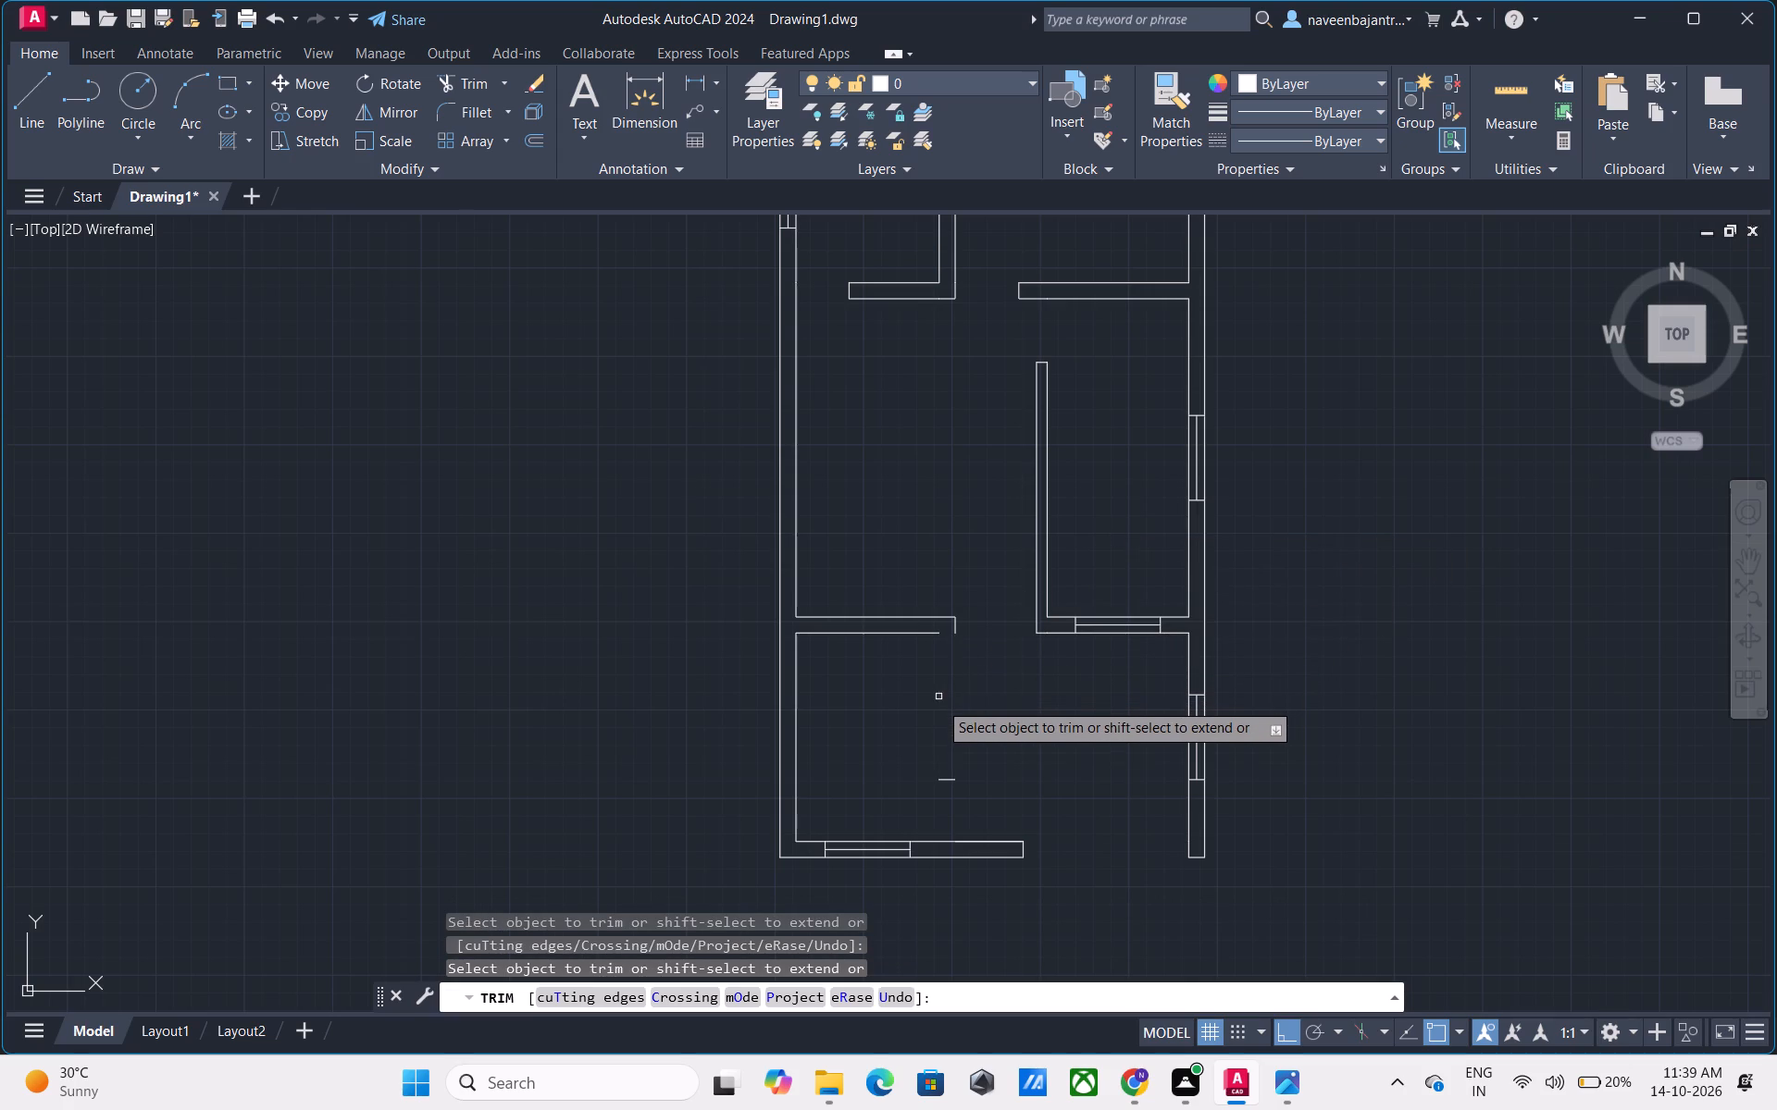
click(945, 782)
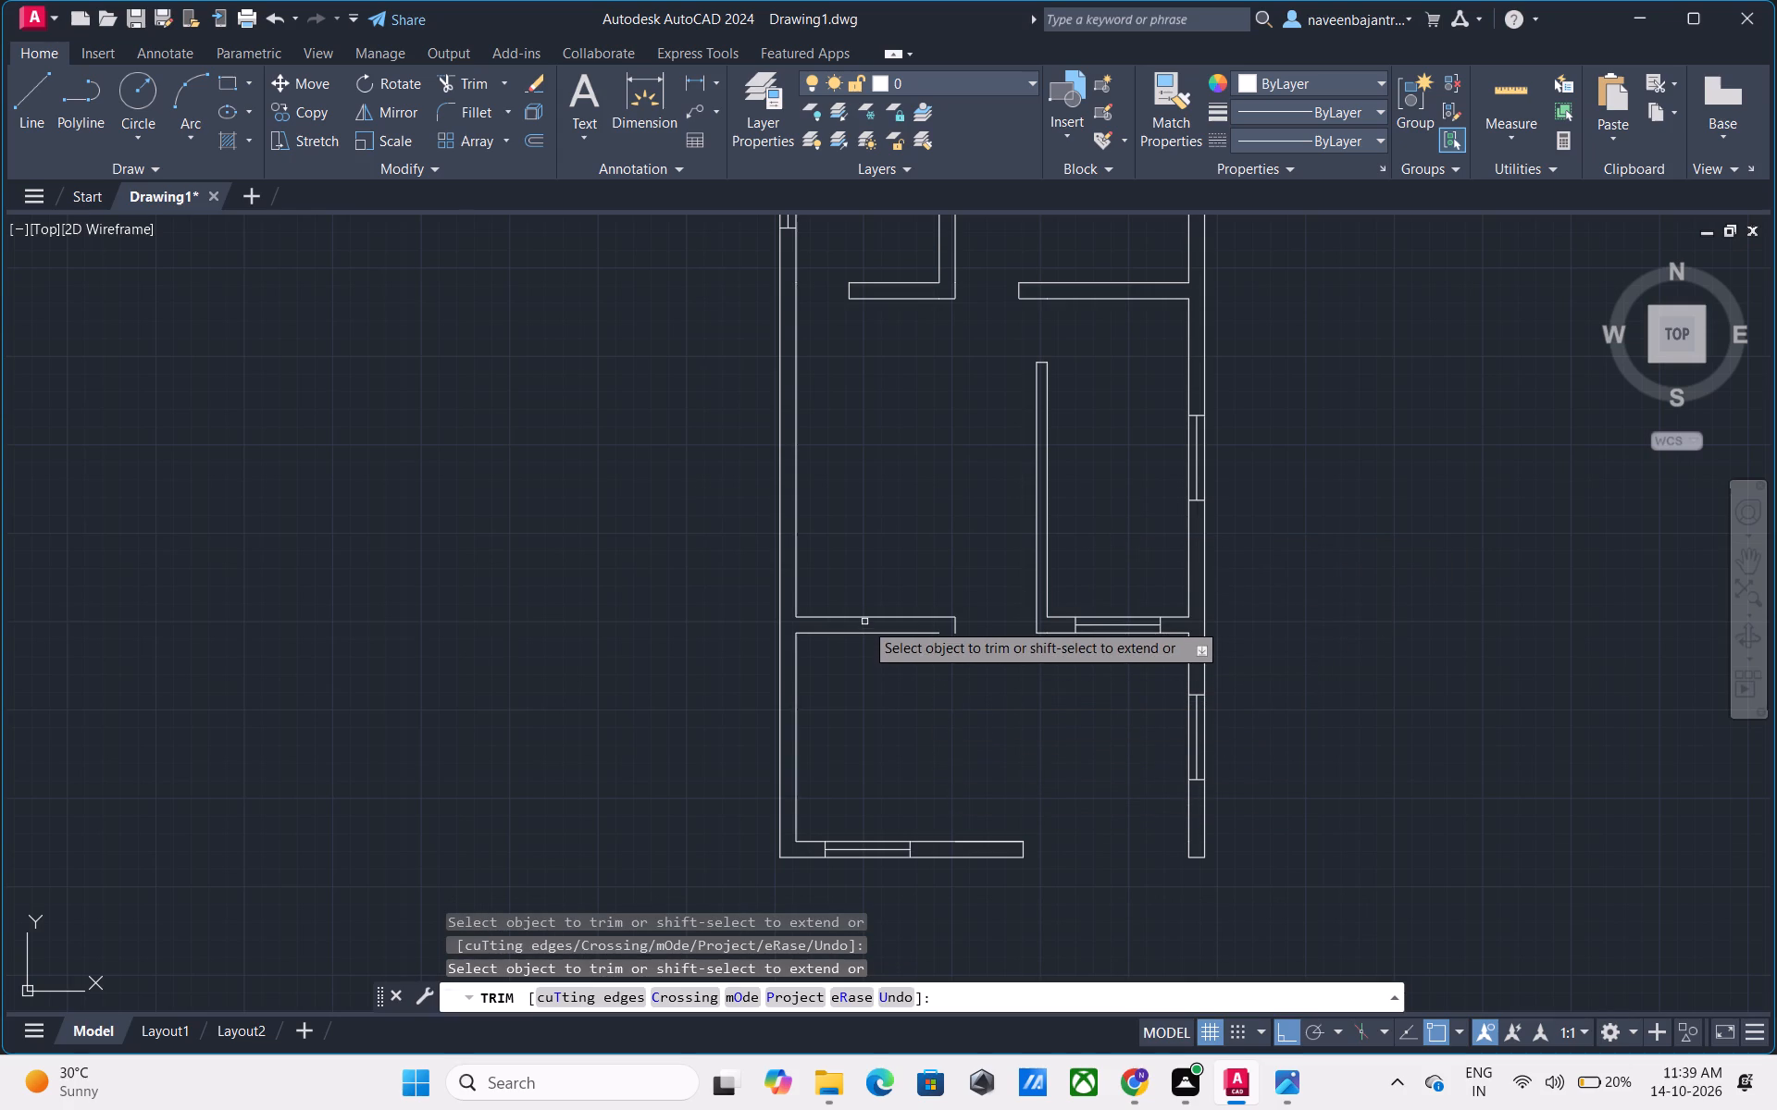
click(870, 635)
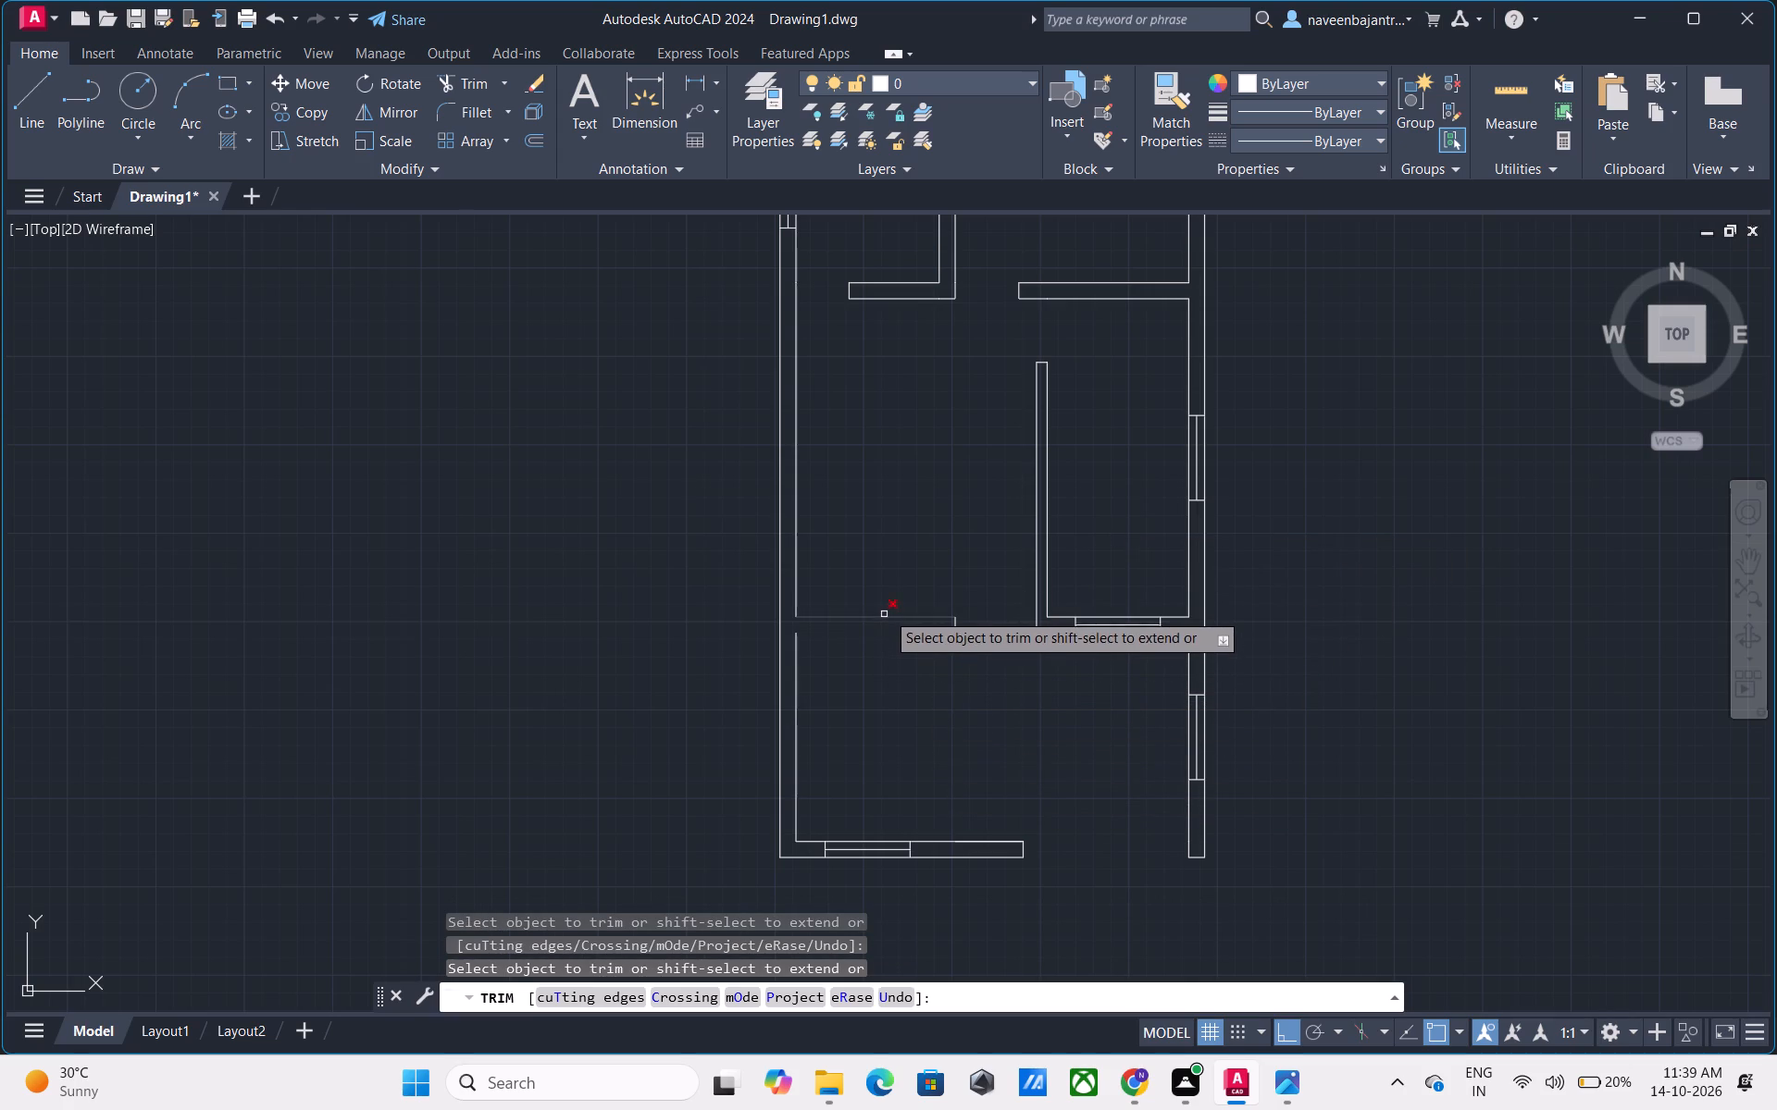
click(886, 610)
click(888, 629)
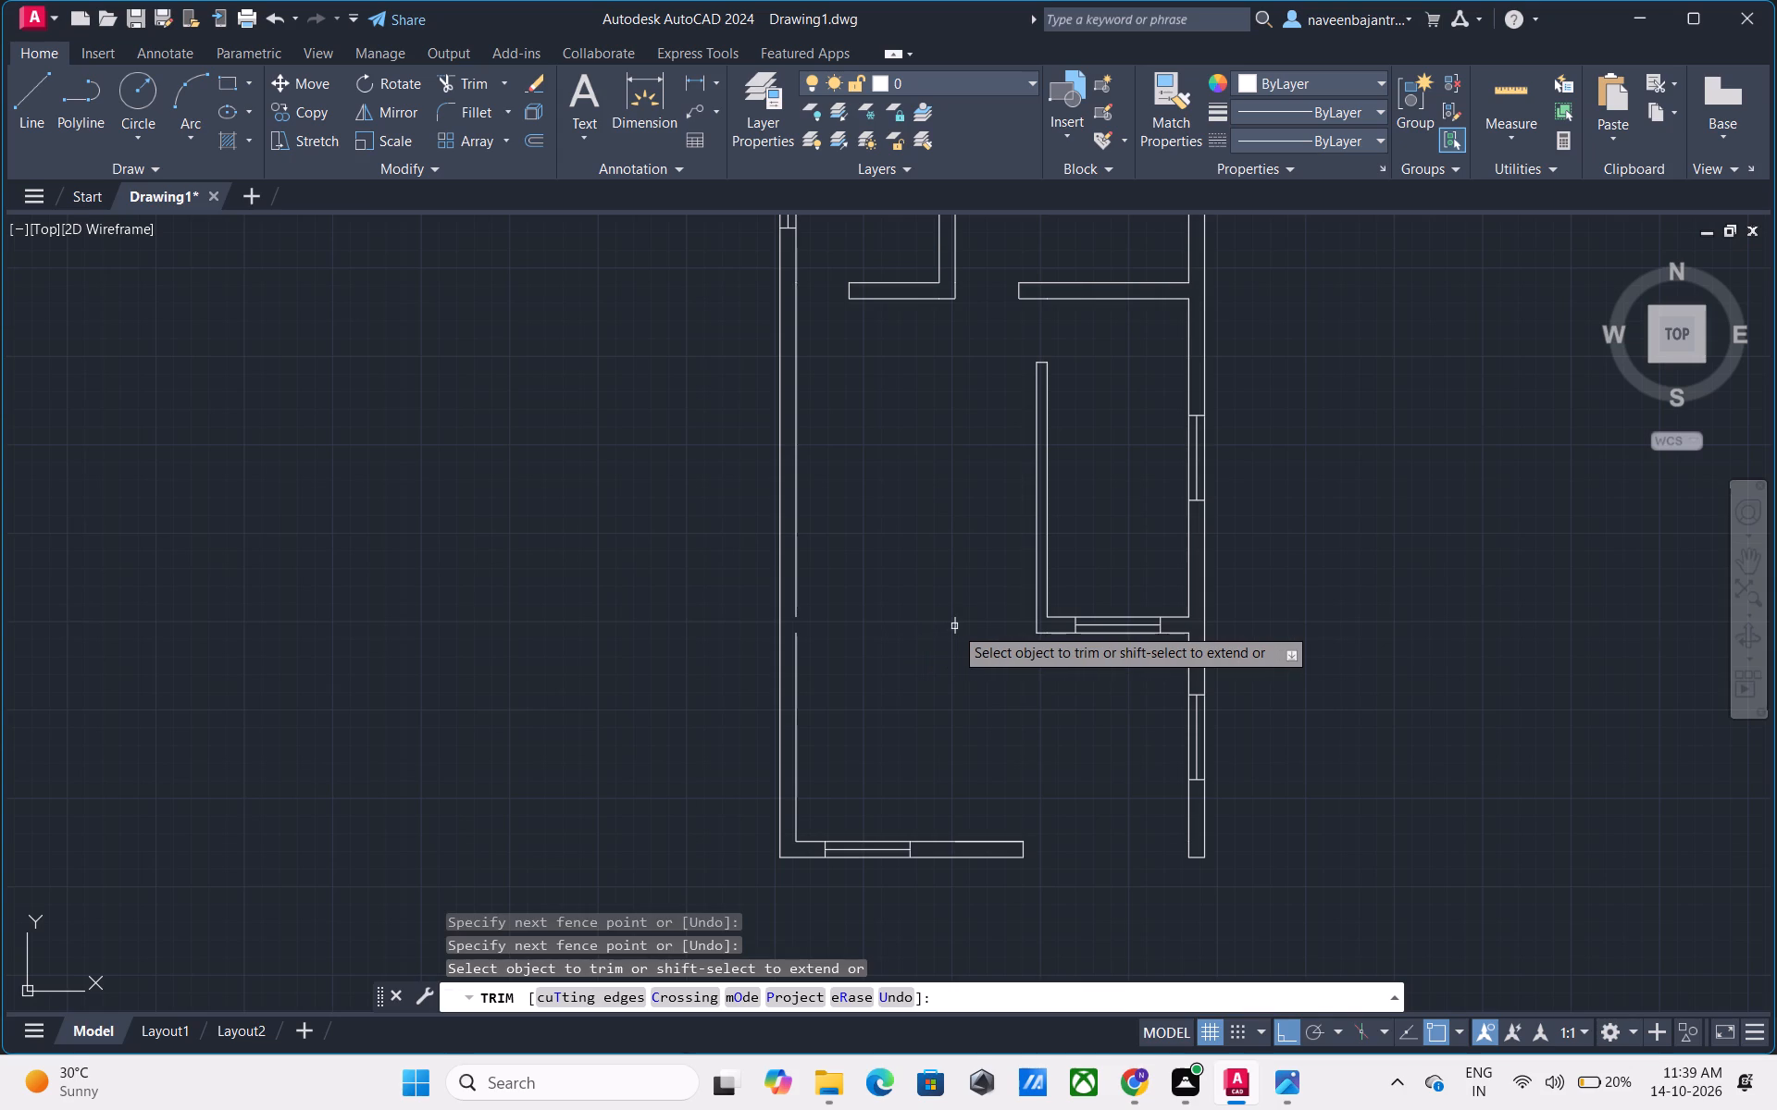
click(954, 626)
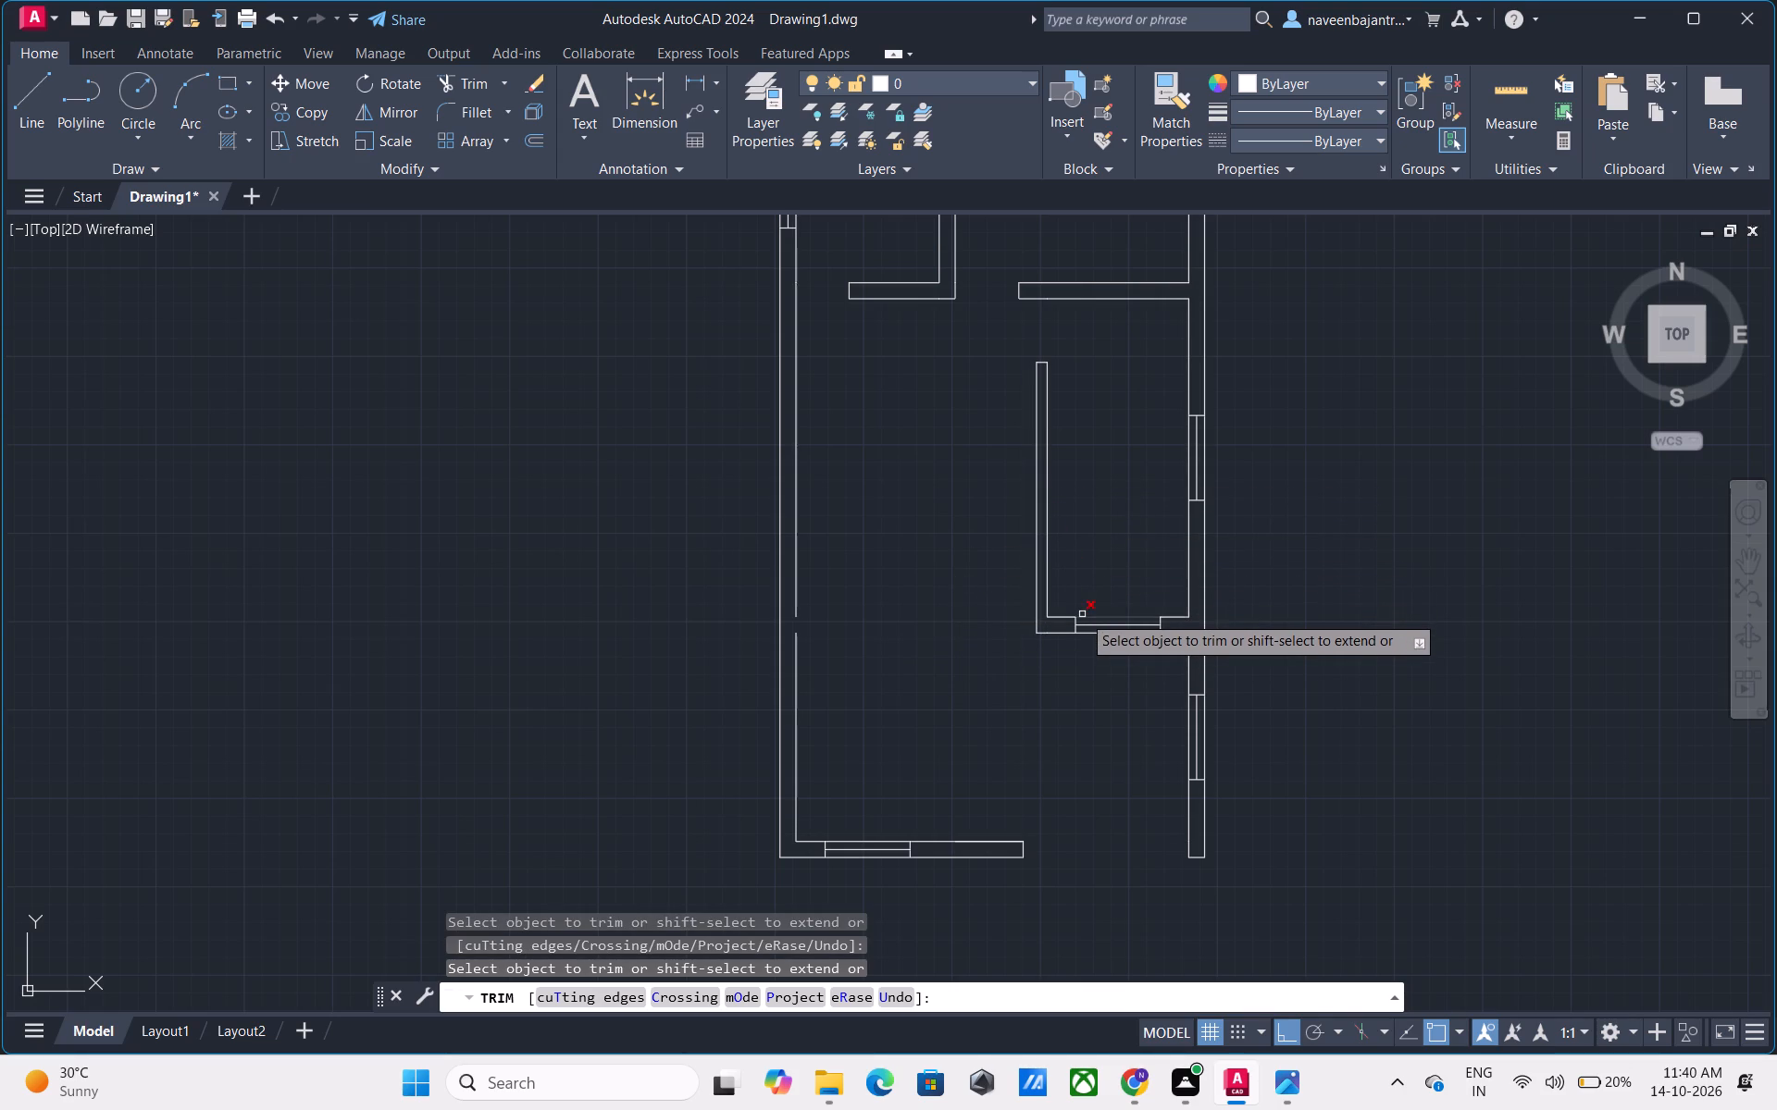
Trim away the middle east room's west partition and the part of its south partition west of the window.
click(1046, 536)
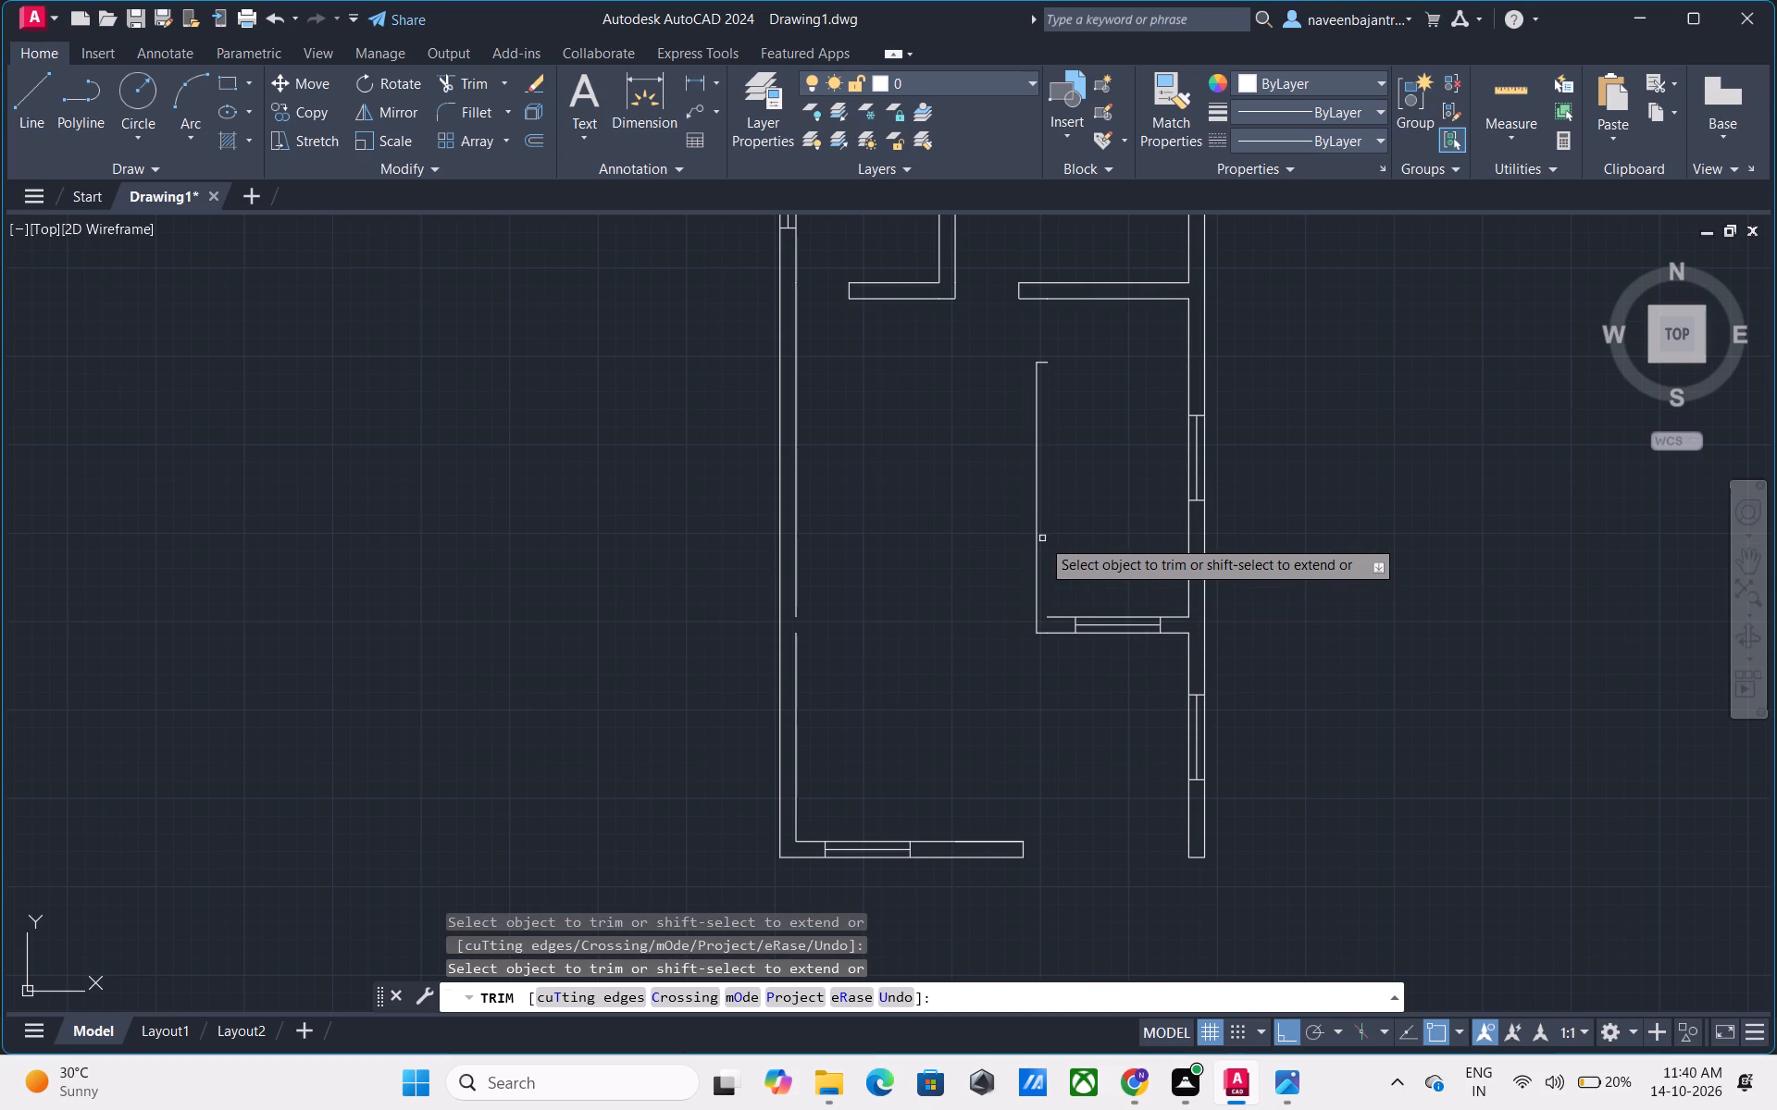
click(1038, 546)
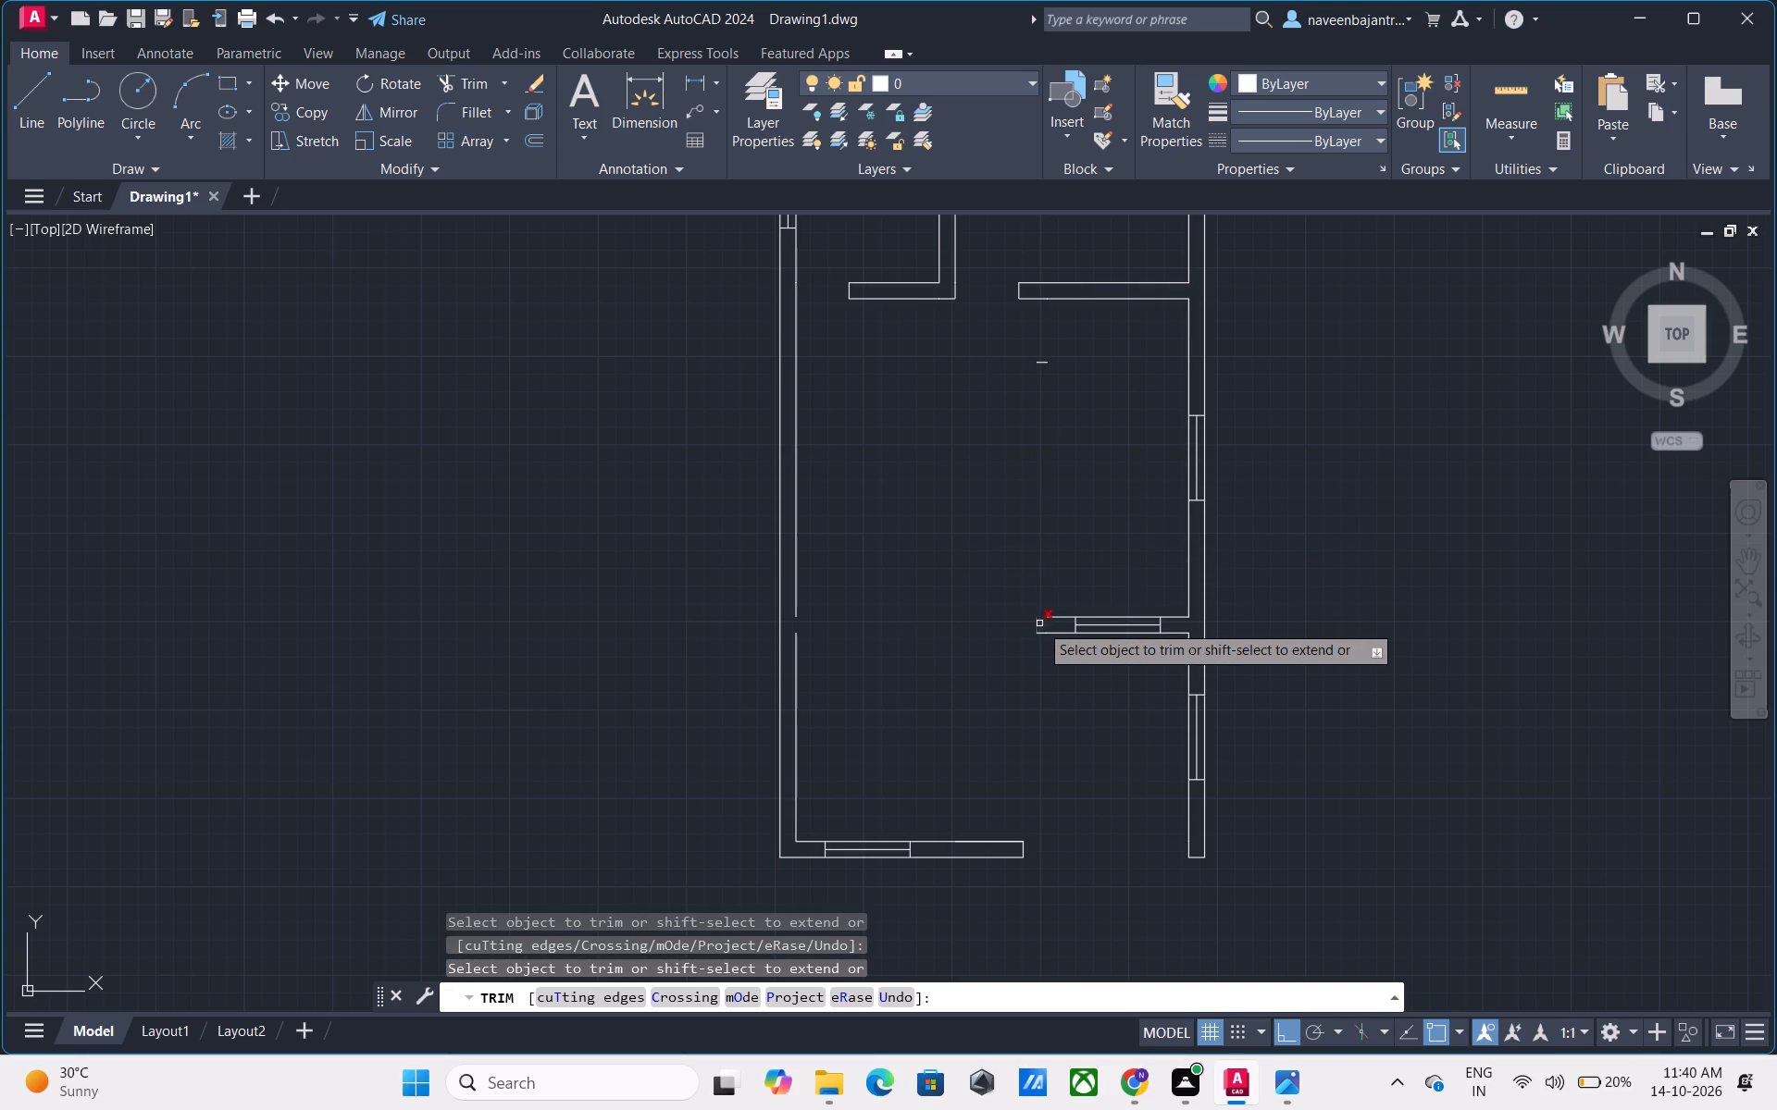
click(1039, 623)
click(1049, 631)
click(1059, 633)
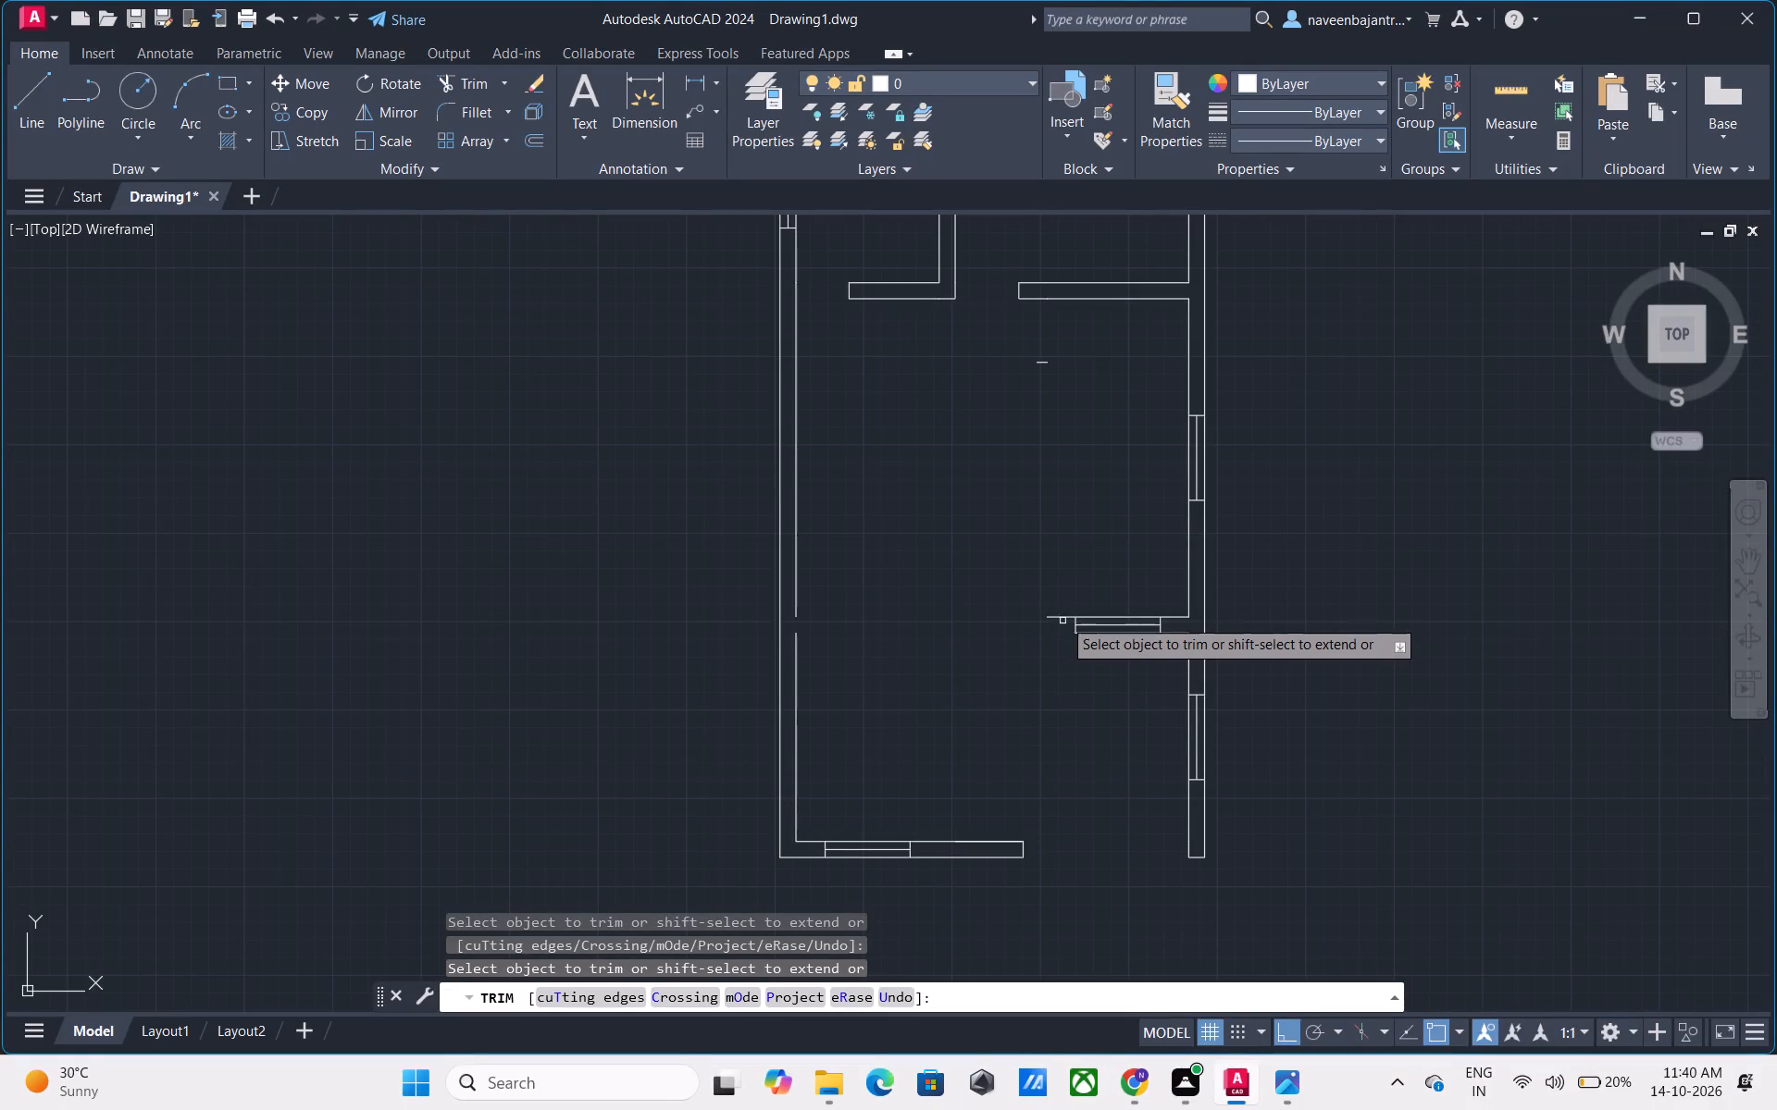
click(1063, 616)
Trim away the window and remaining east part of the middle east room's south partition, plus the west partition's leftover end cap.
click(1077, 623)
click(1084, 632)
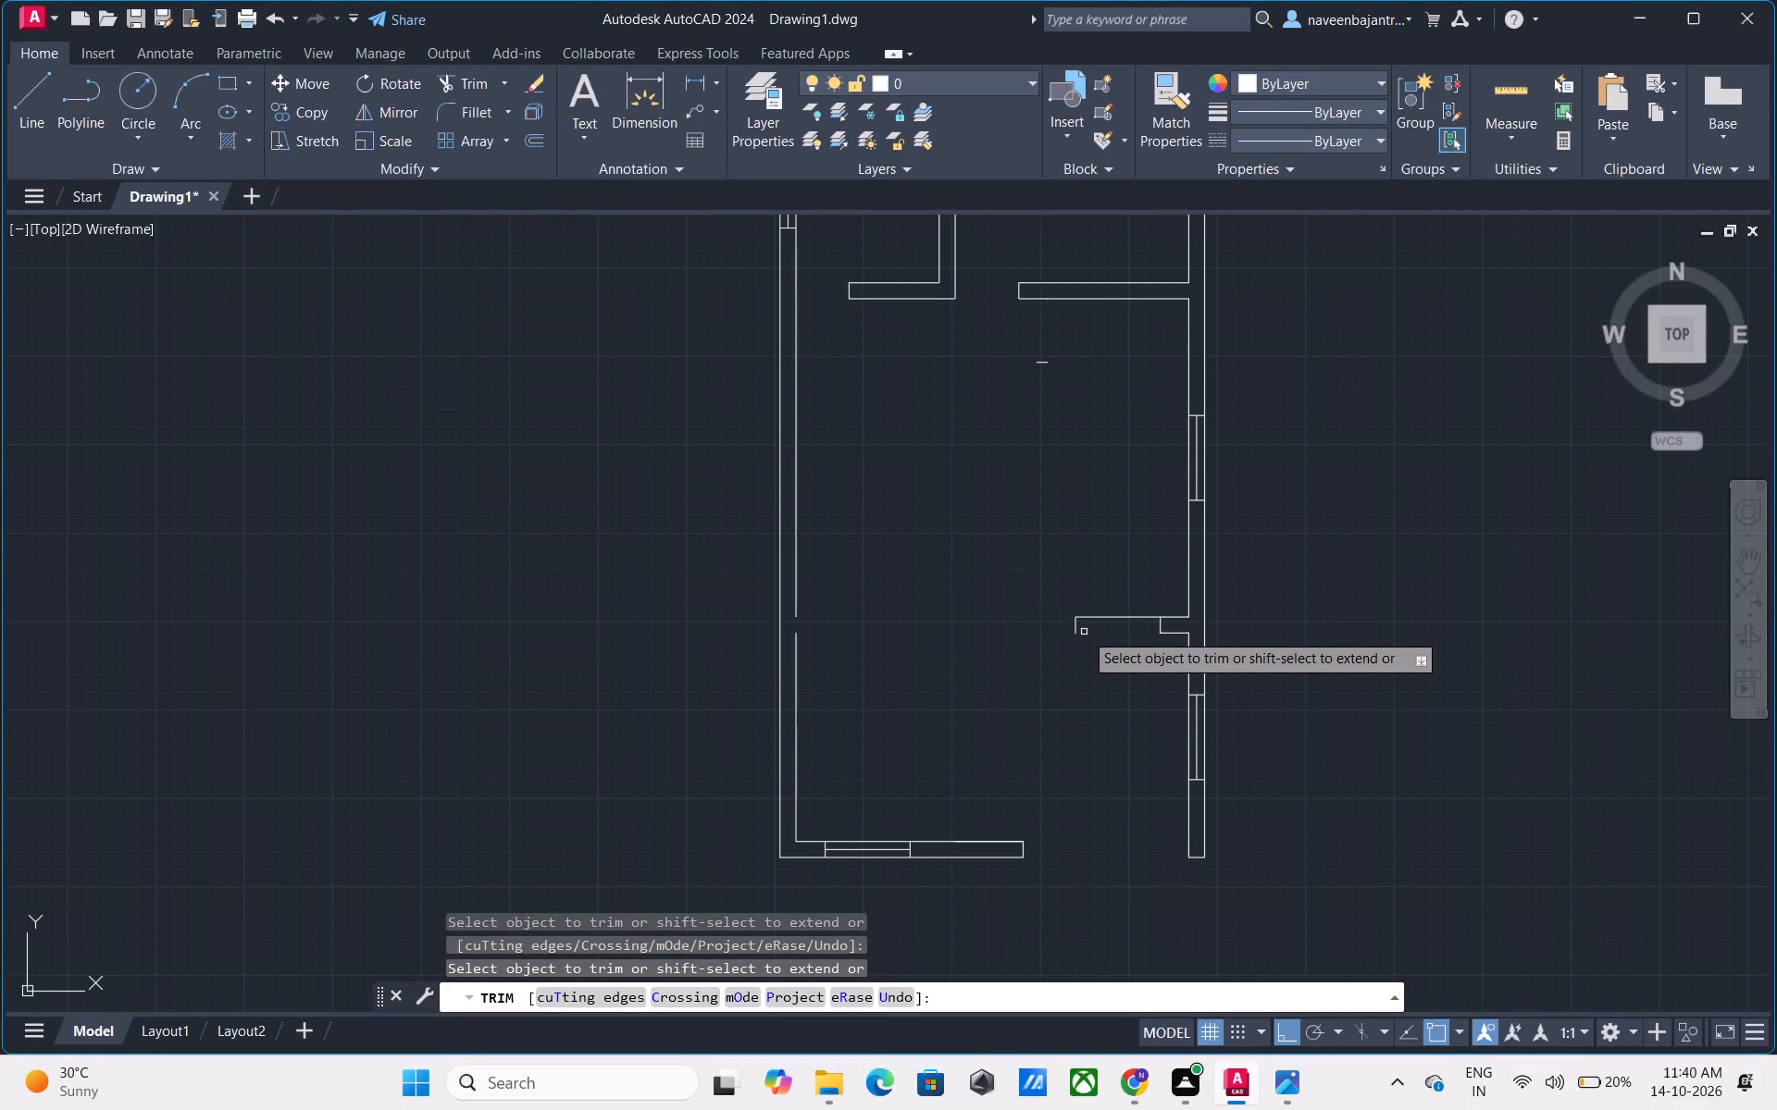
click(1075, 628)
click(1086, 617)
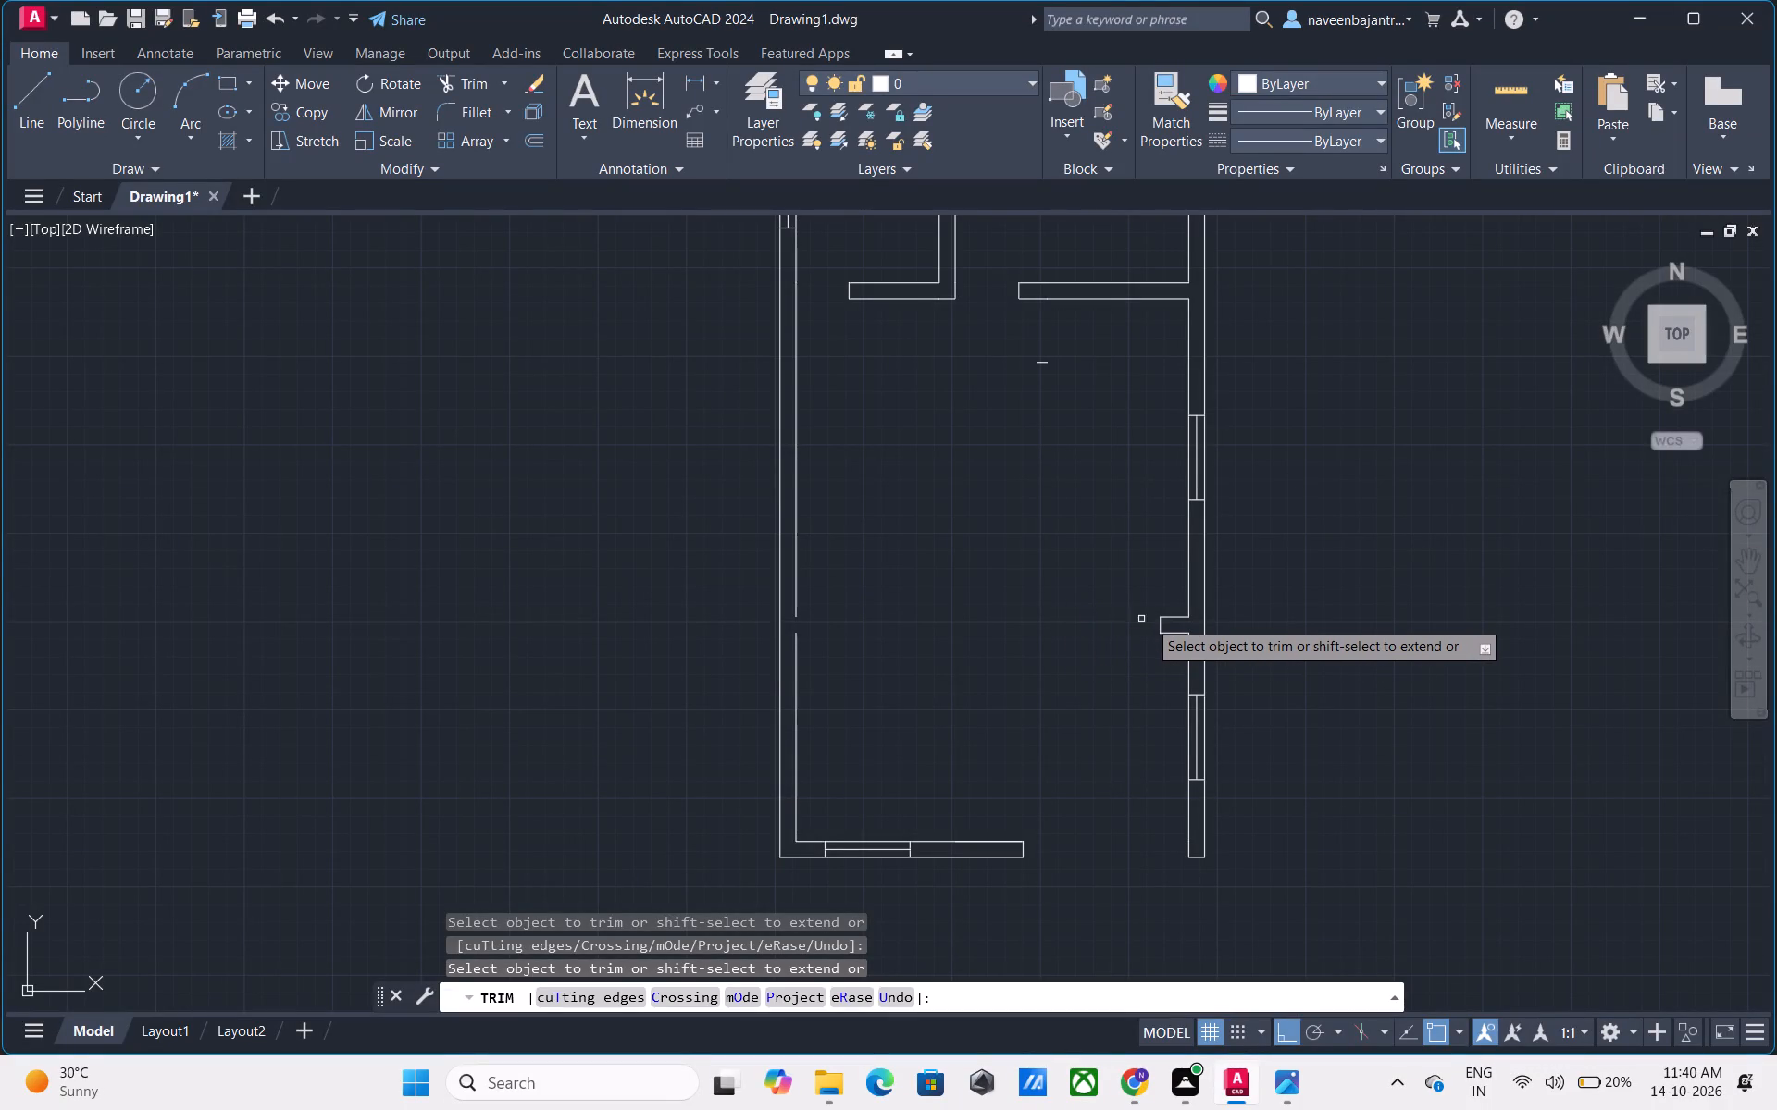
click(1159, 628)
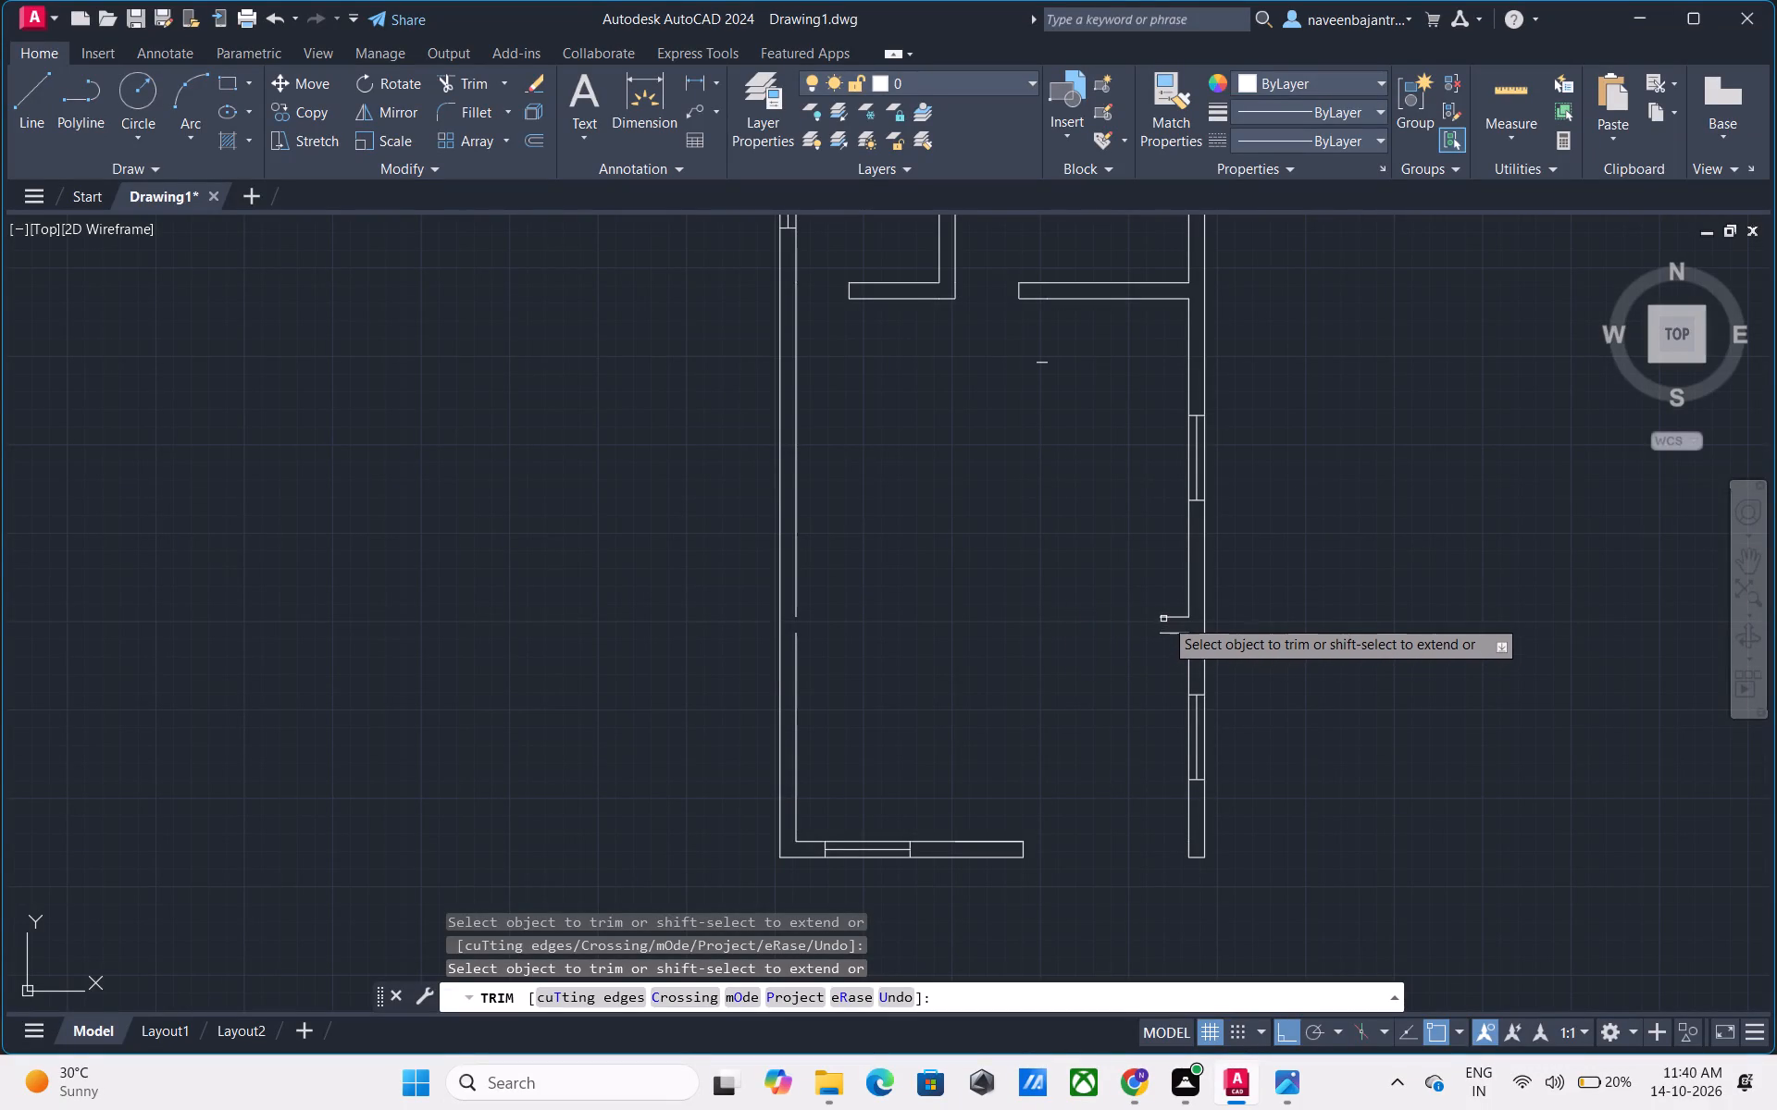
click(1165, 618)
click(1171, 635)
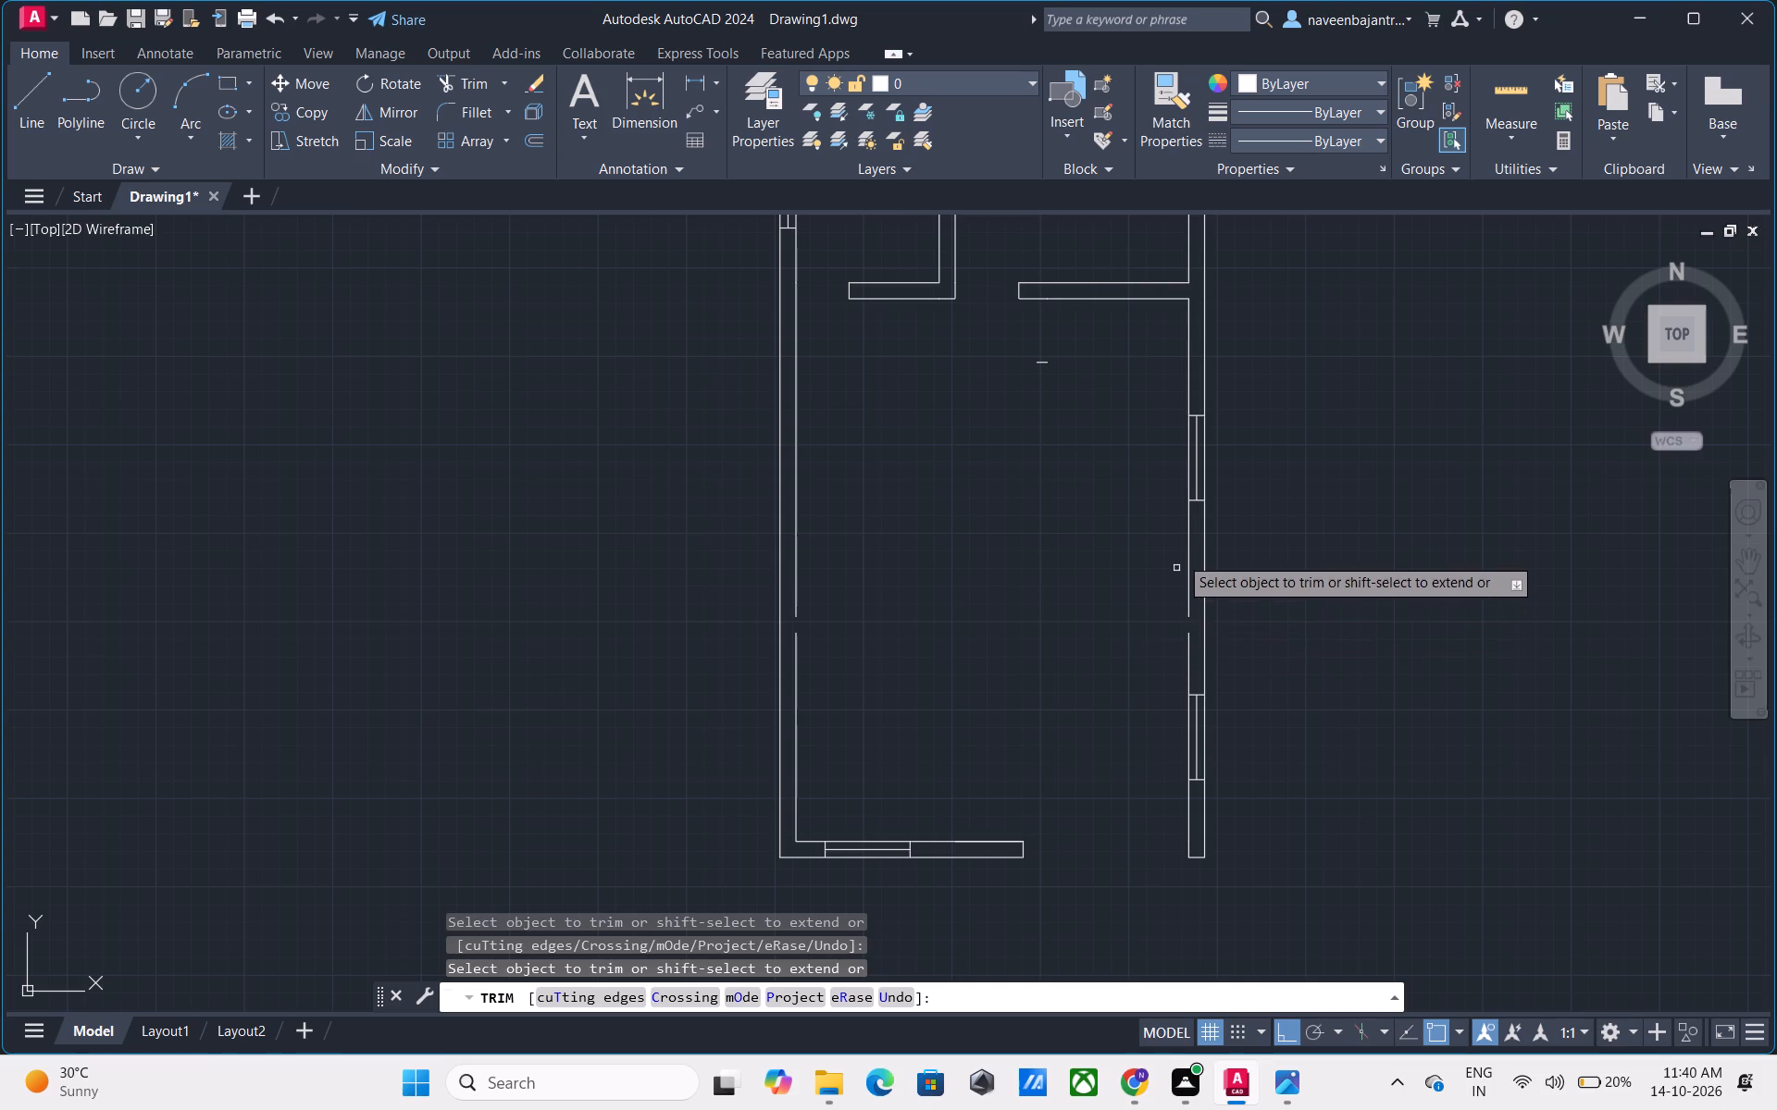
scroll(1199, 475, up, 1)
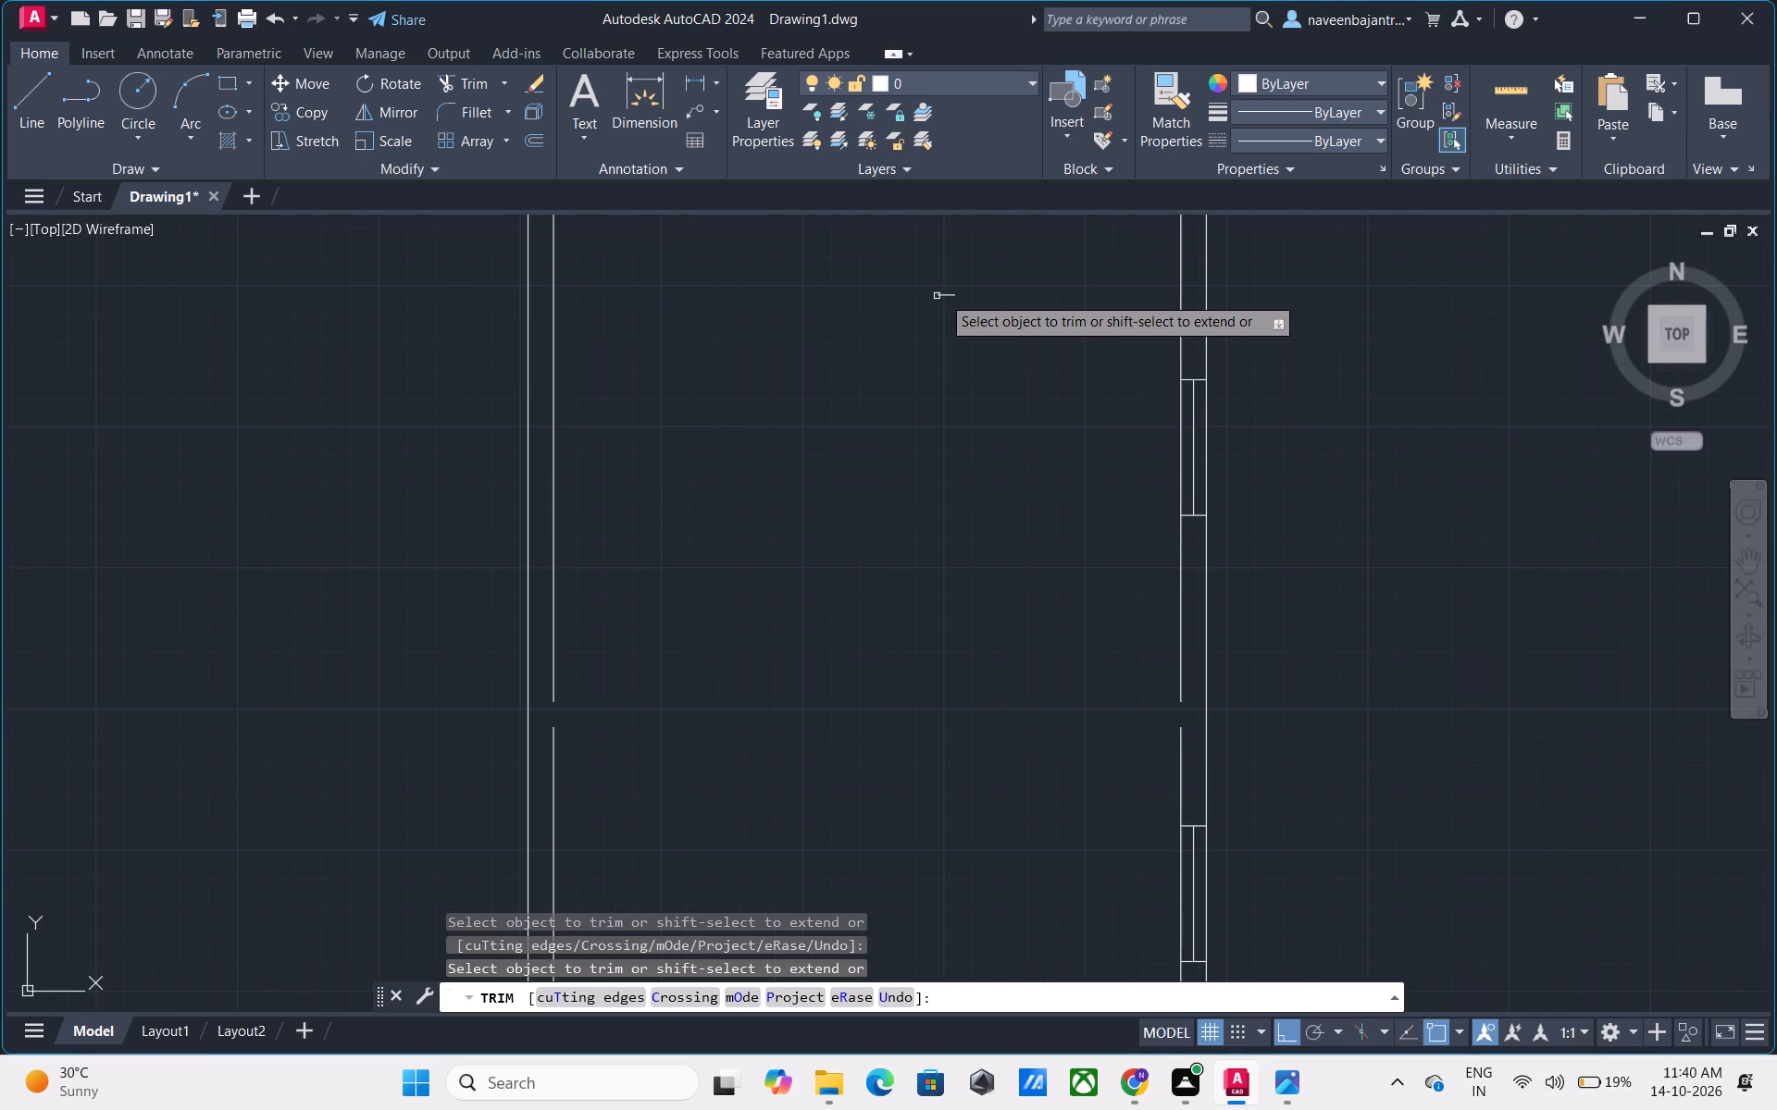
click(943, 295)
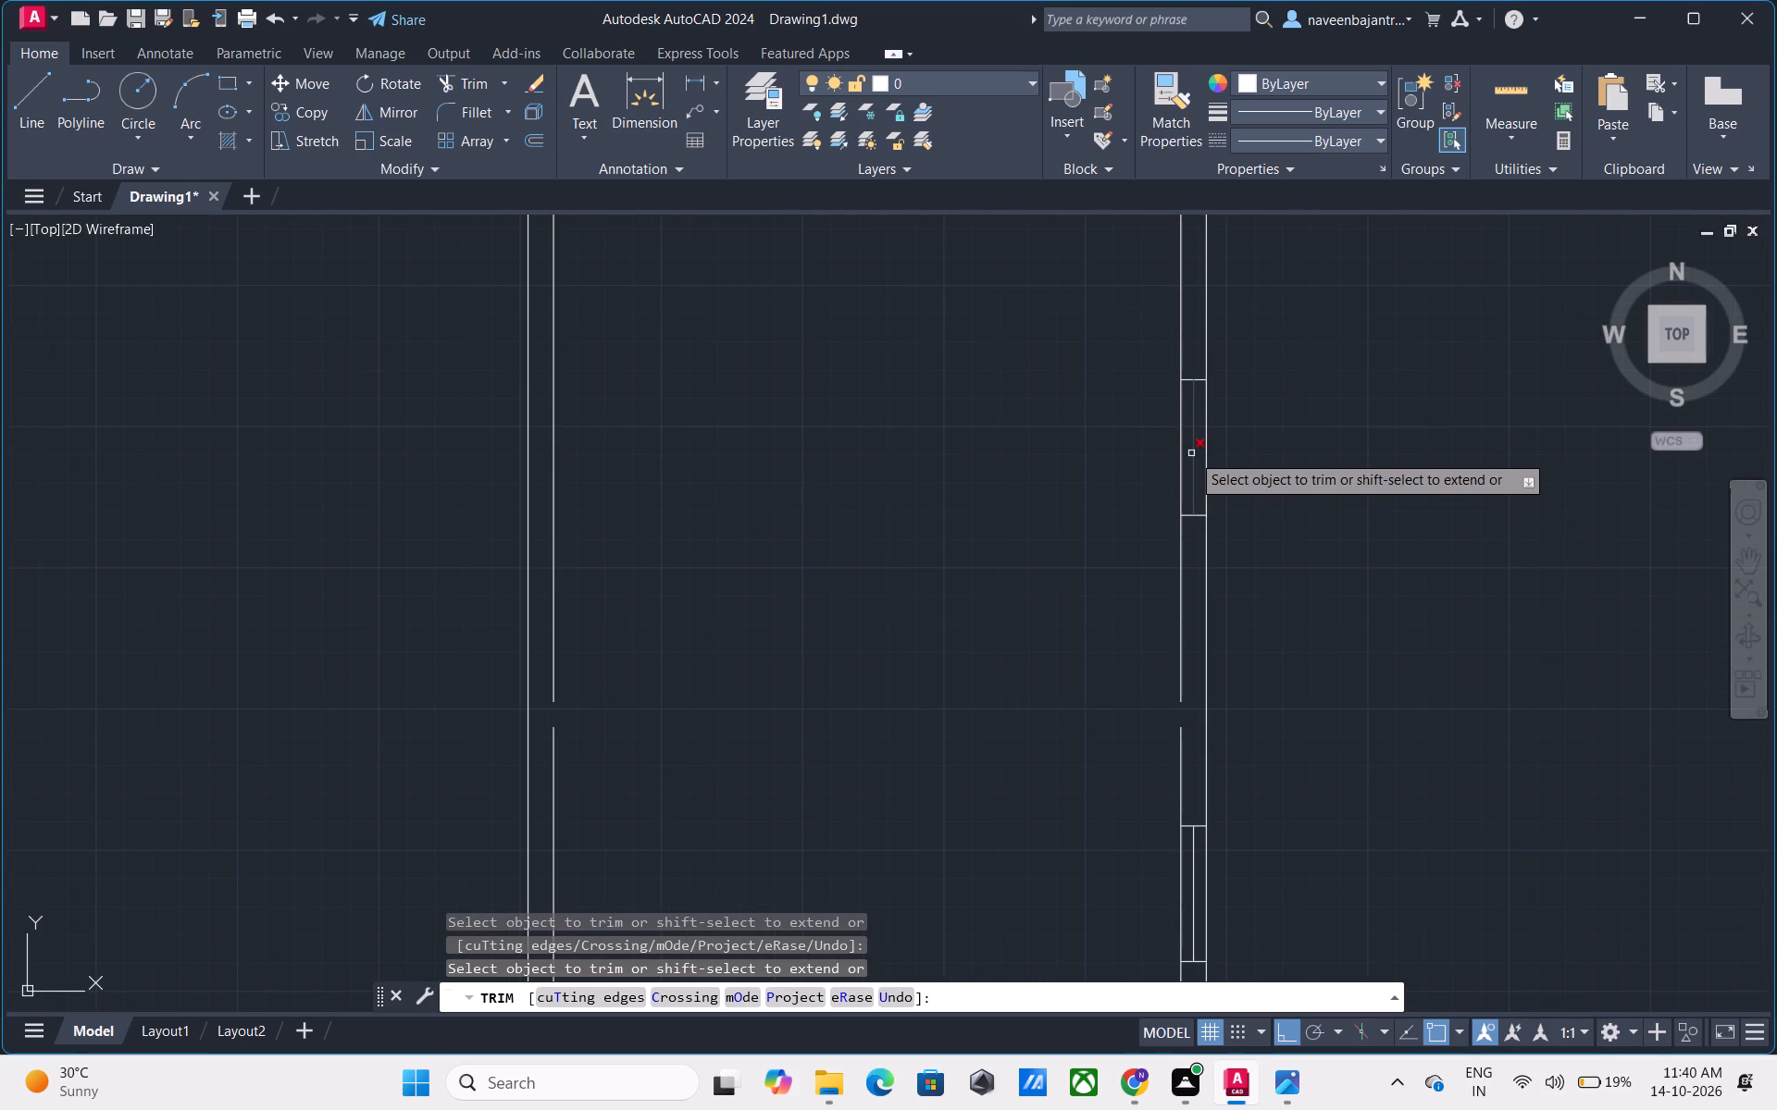
Remove the middle east room's window from the east wall by trimming its centre line and both jamb lines.
click(1191, 453)
click(1189, 379)
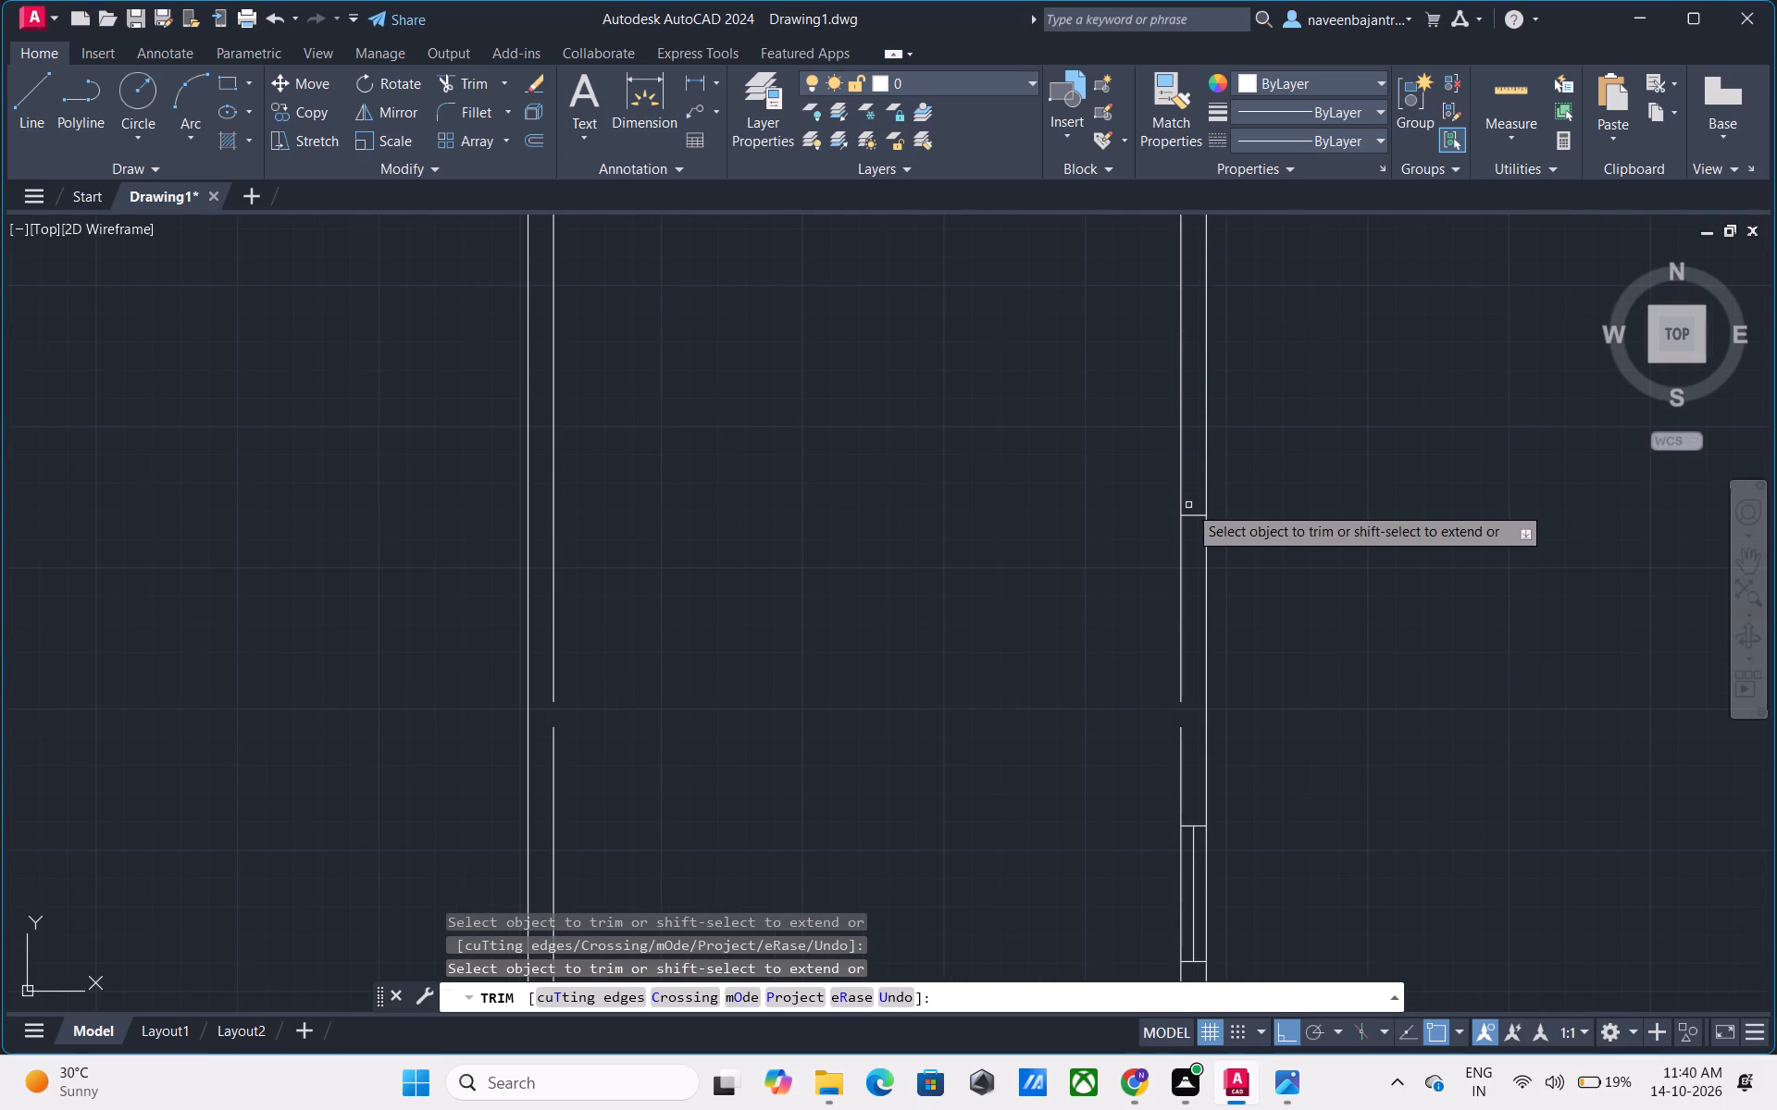
click(1192, 517)
Remove the window from the south wall by trimming its centre line and both jamb lines.
scroll(1213, 604, down, 2)
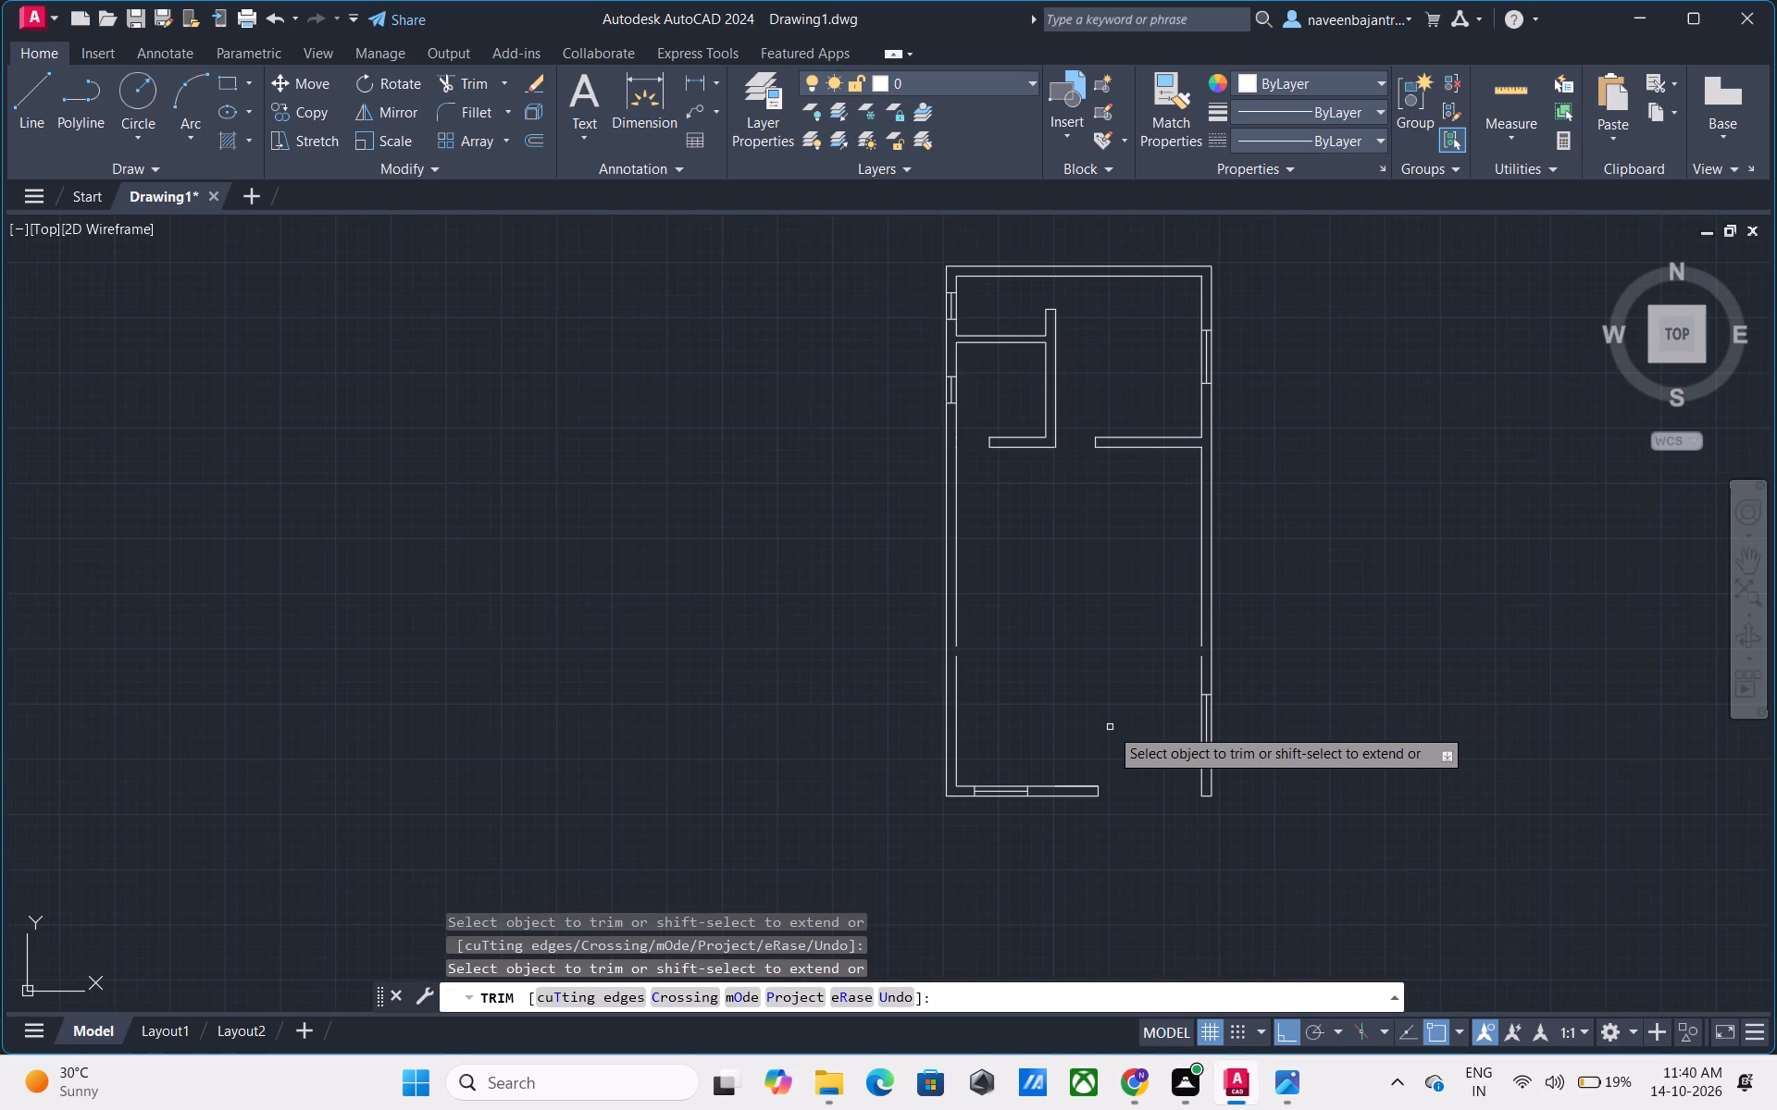
scroll(1036, 798, up, 3)
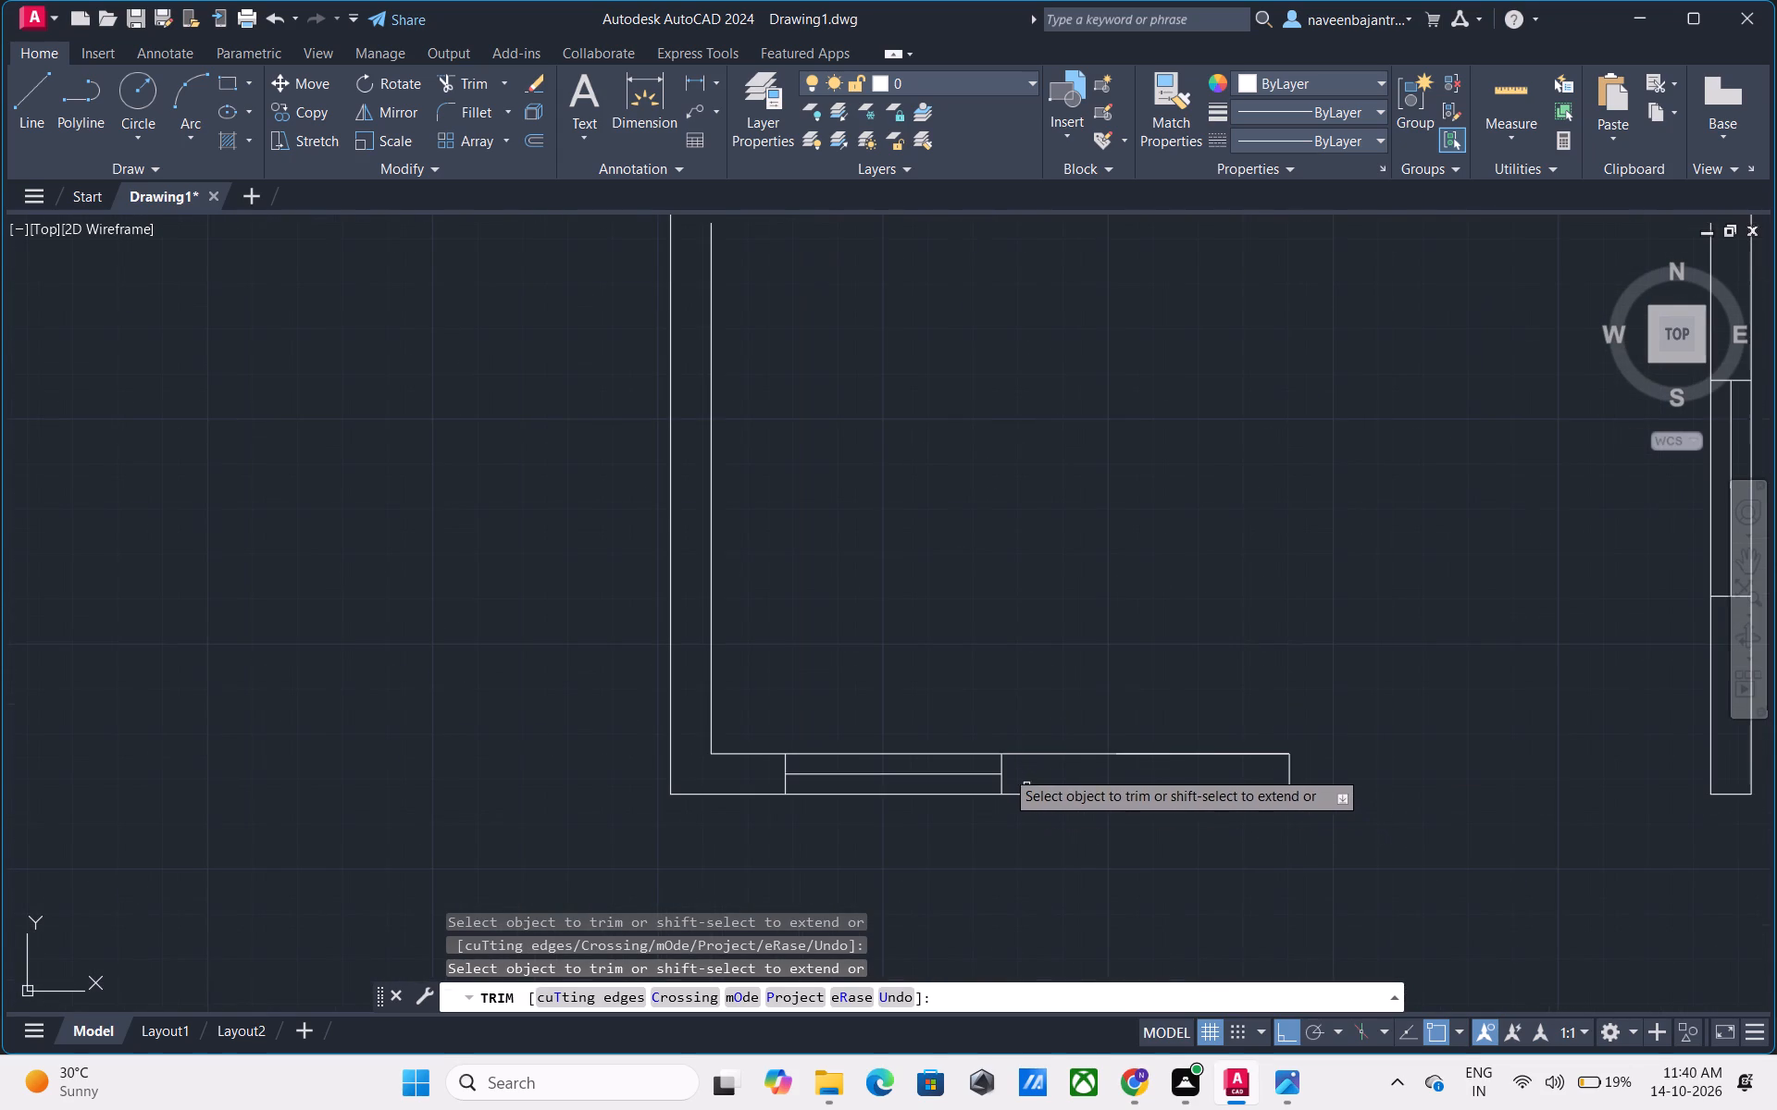
click(986, 772)
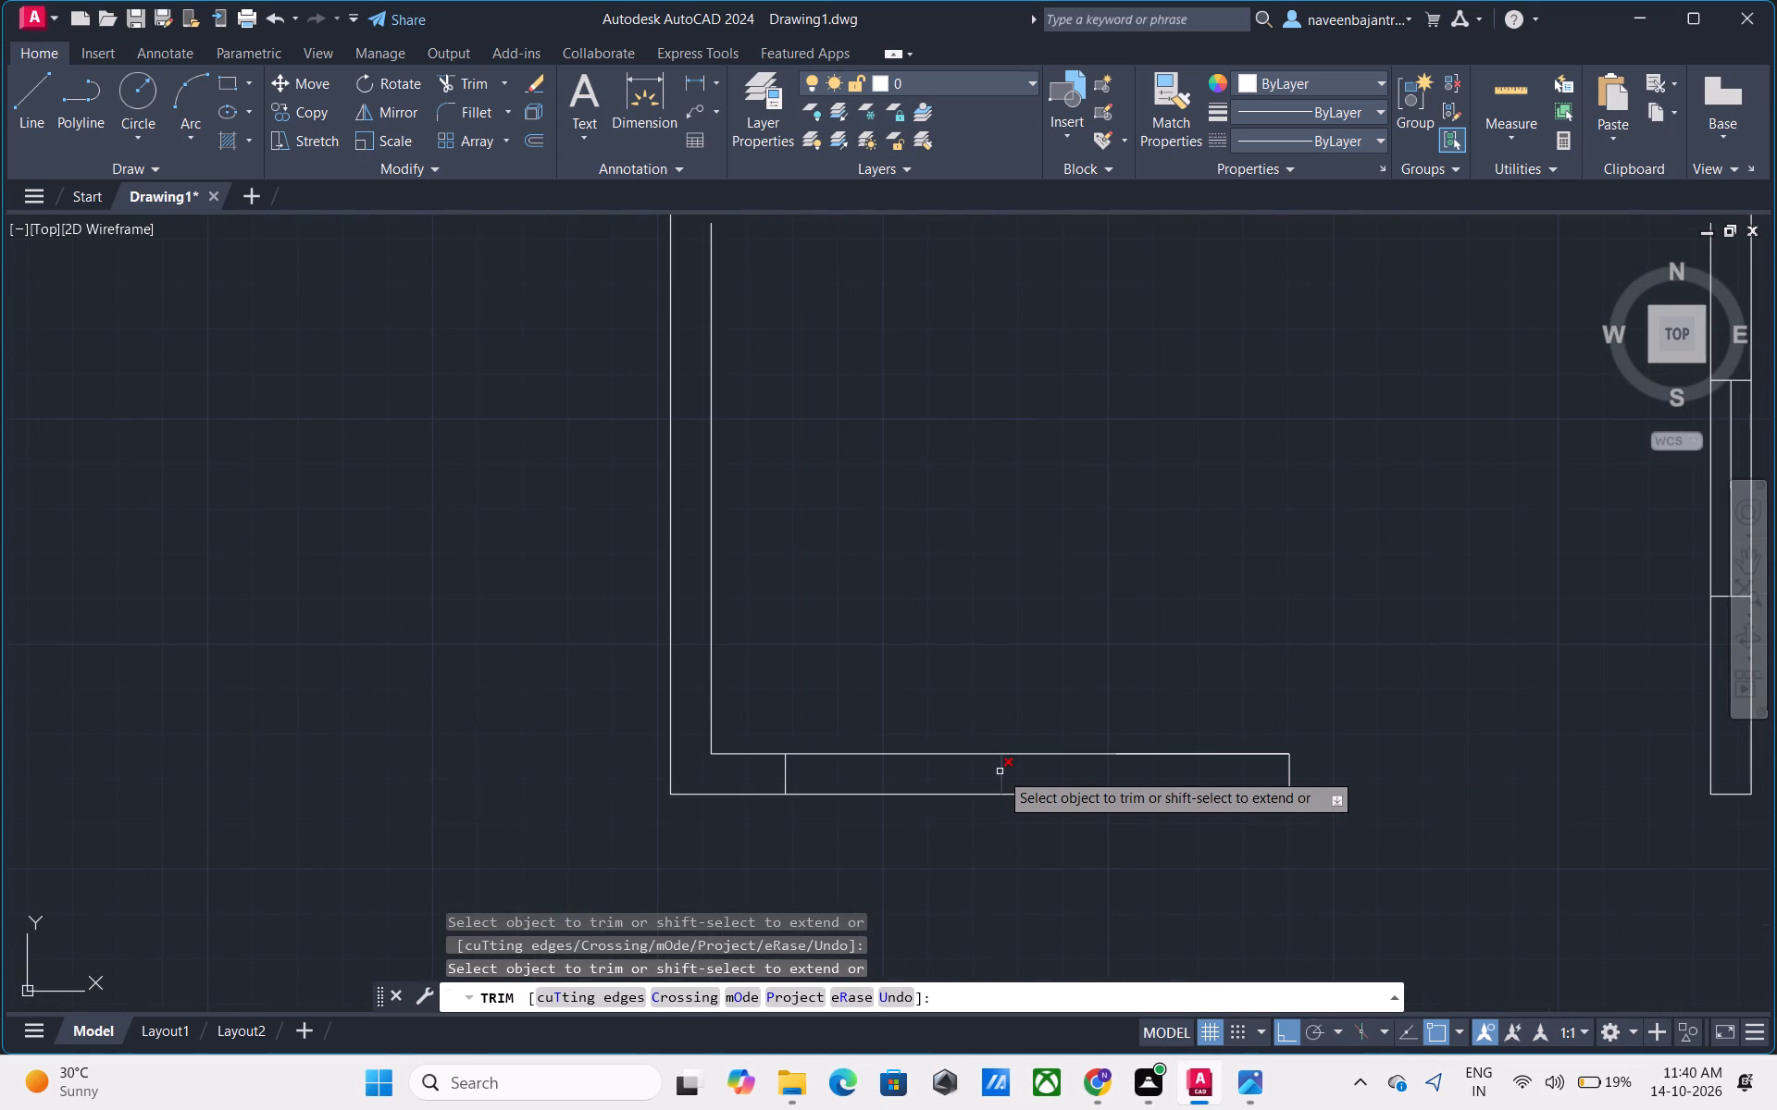
click(1000, 771)
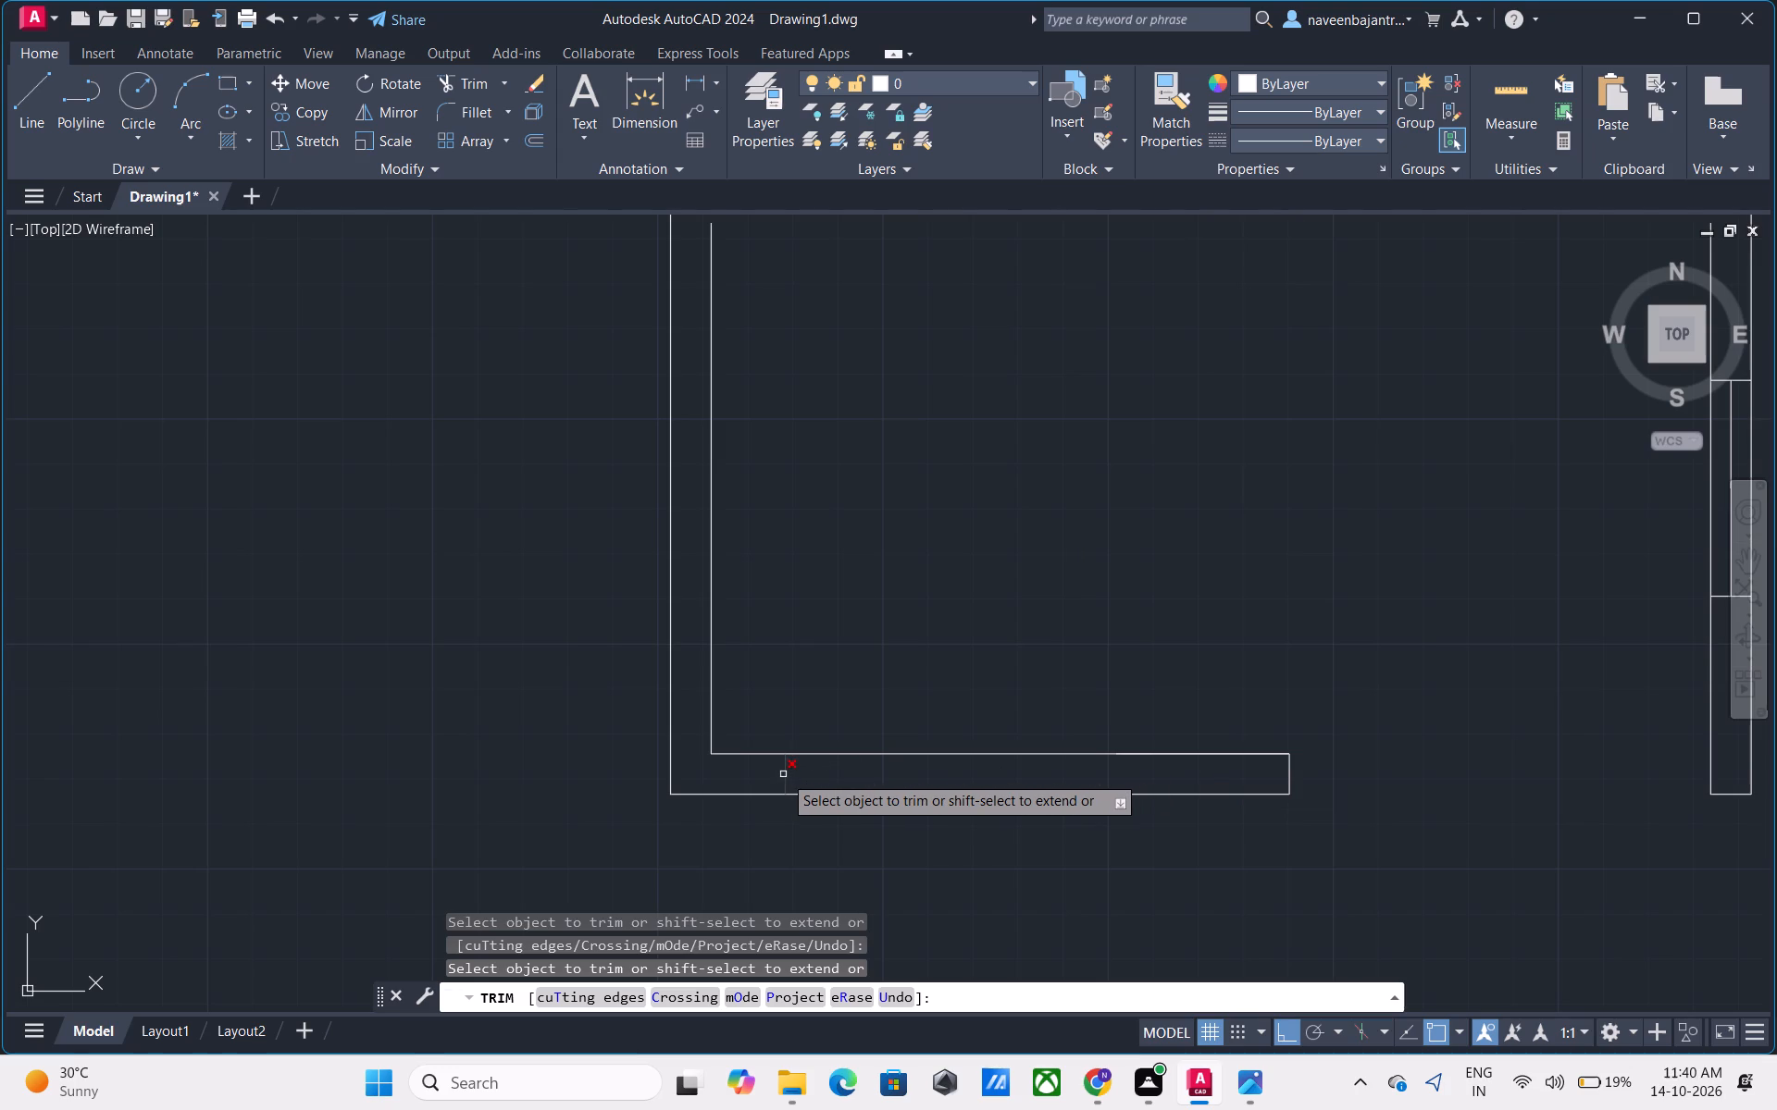
click(783, 774)
Remove the southernmost window from the east wall by trimming its centre line and both jamb lines.
scroll(783, 774, down, 2)
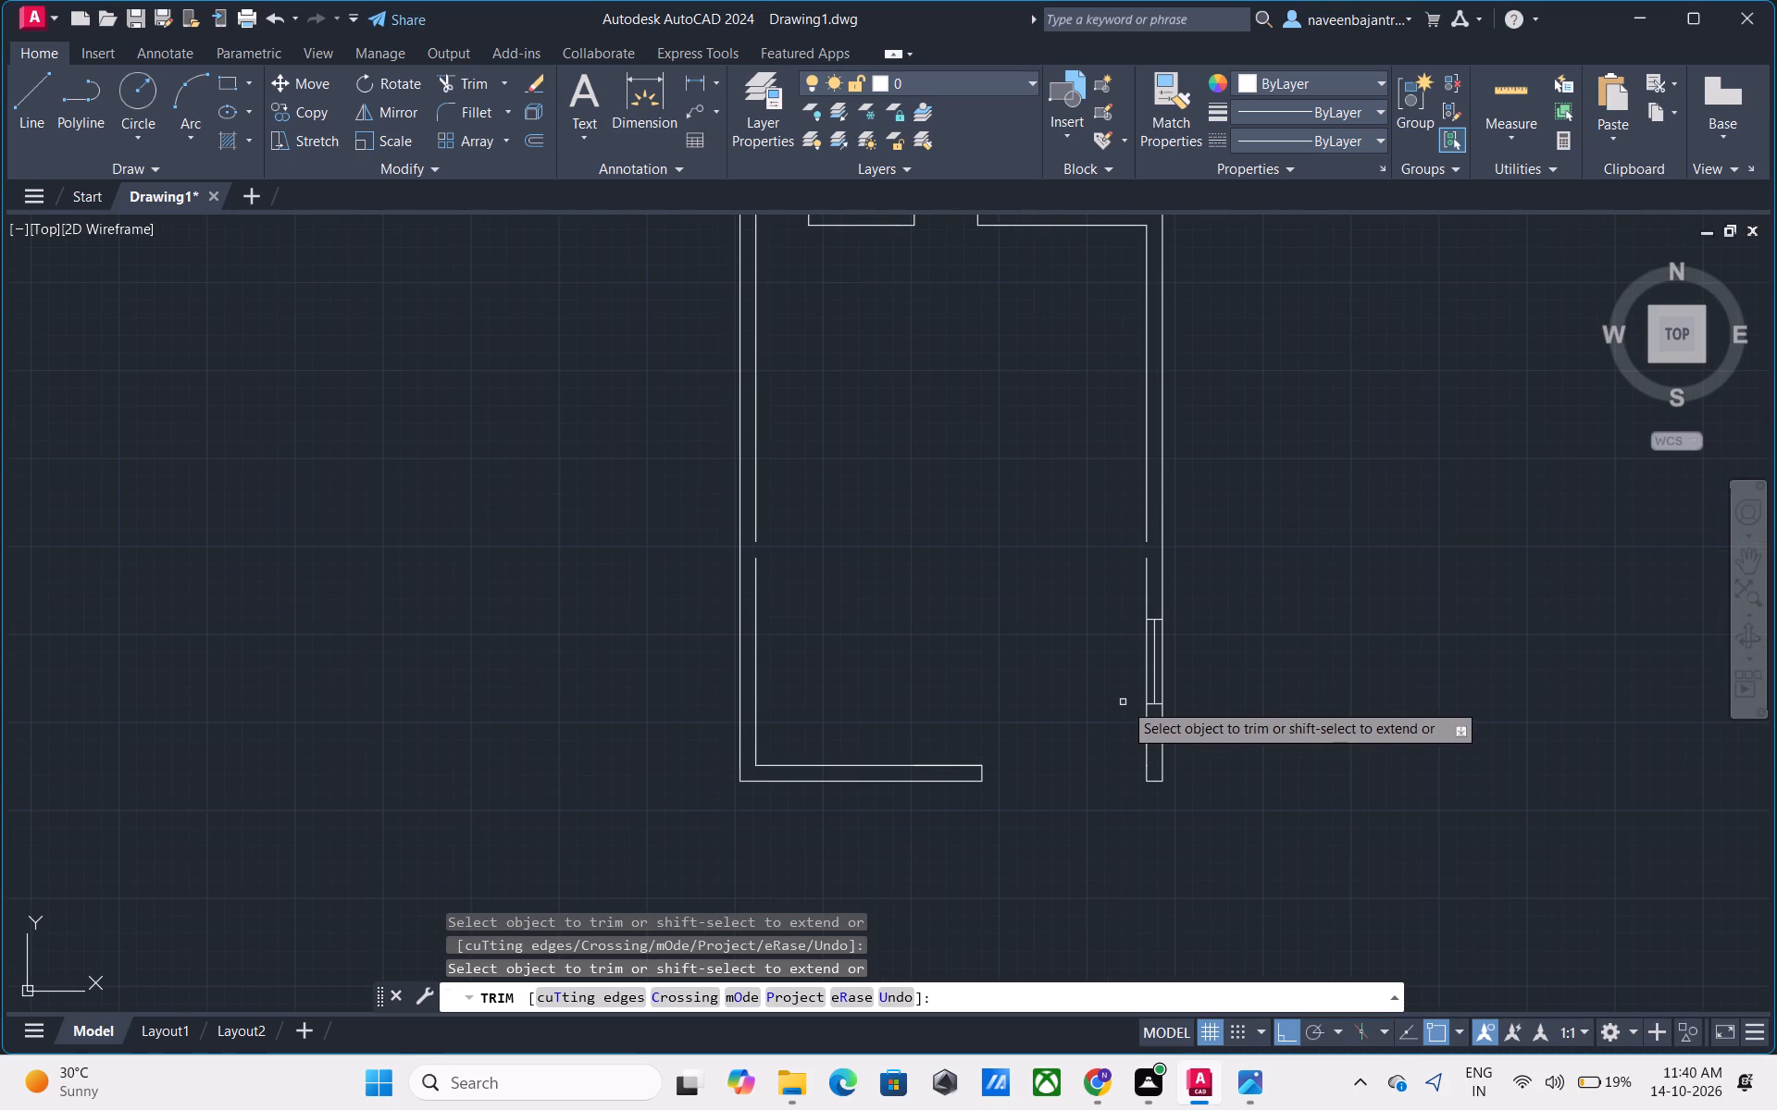
scroll(1135, 701, up, 1)
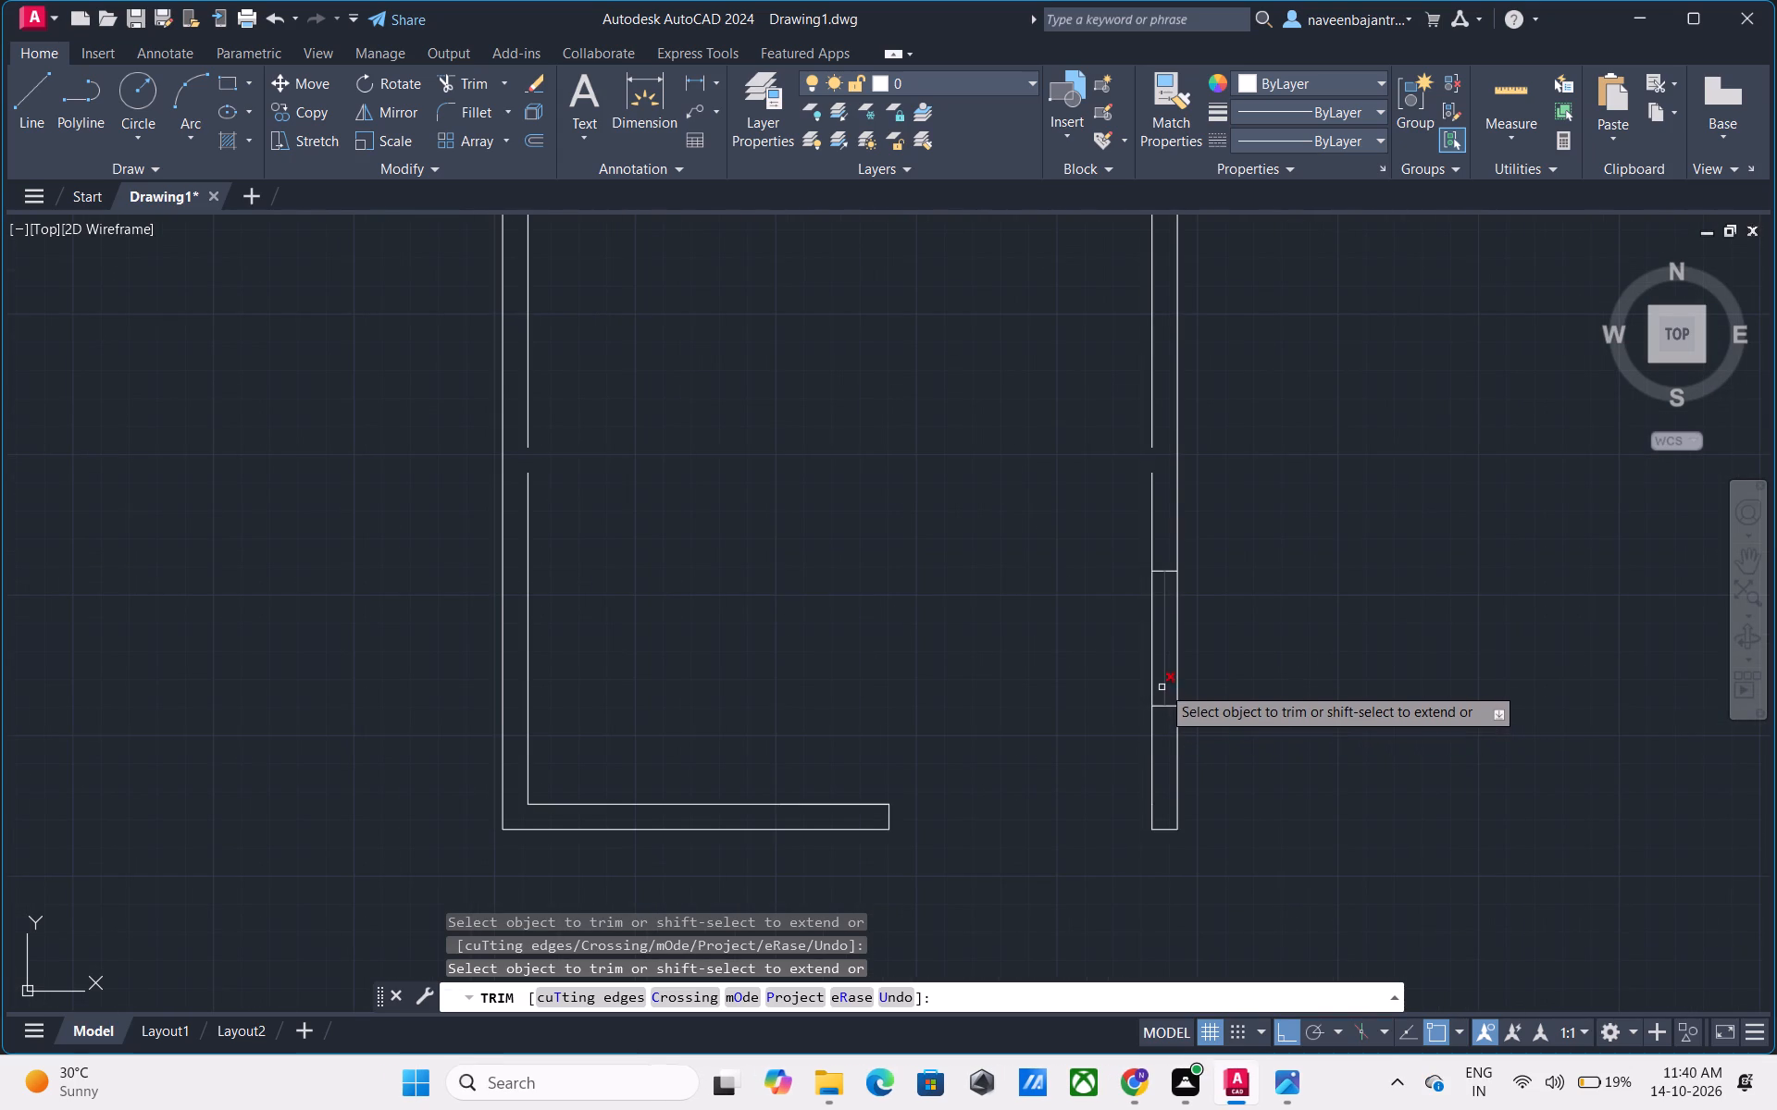
click(1162, 685)
click(1164, 708)
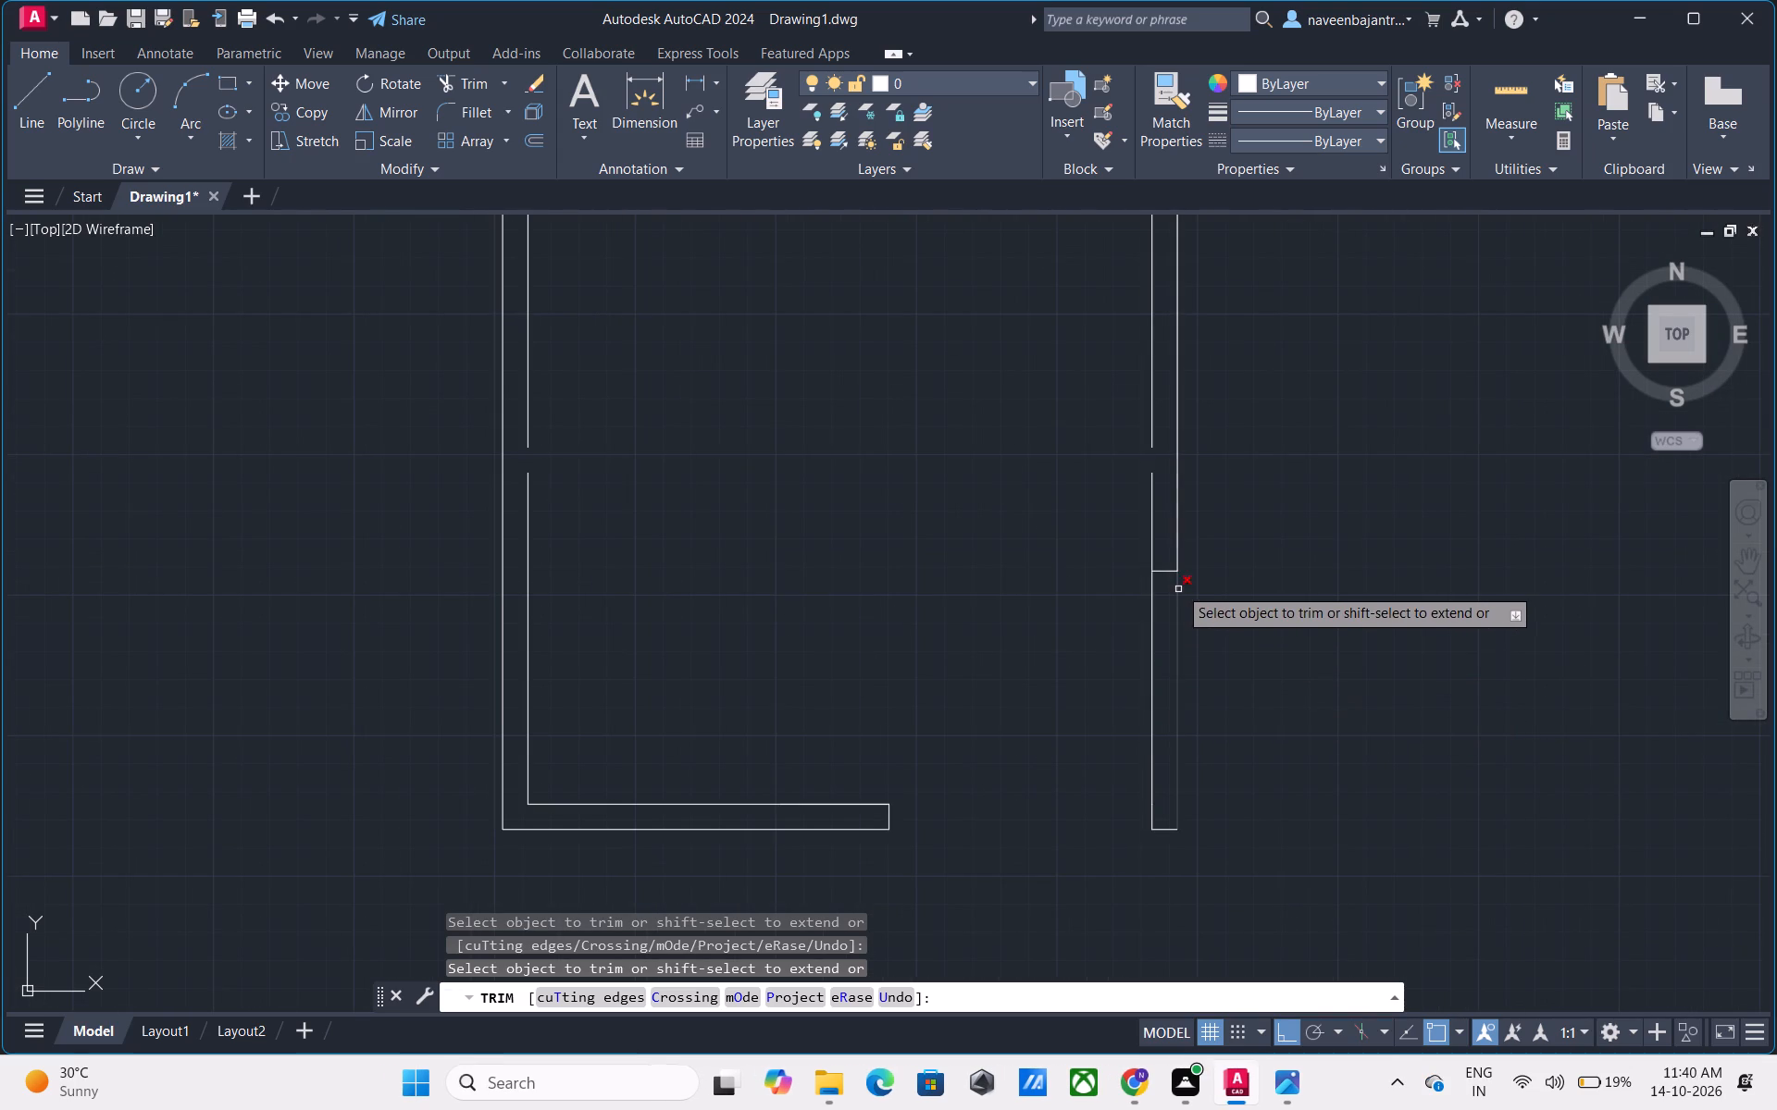
click(1167, 571)
key(Escape)
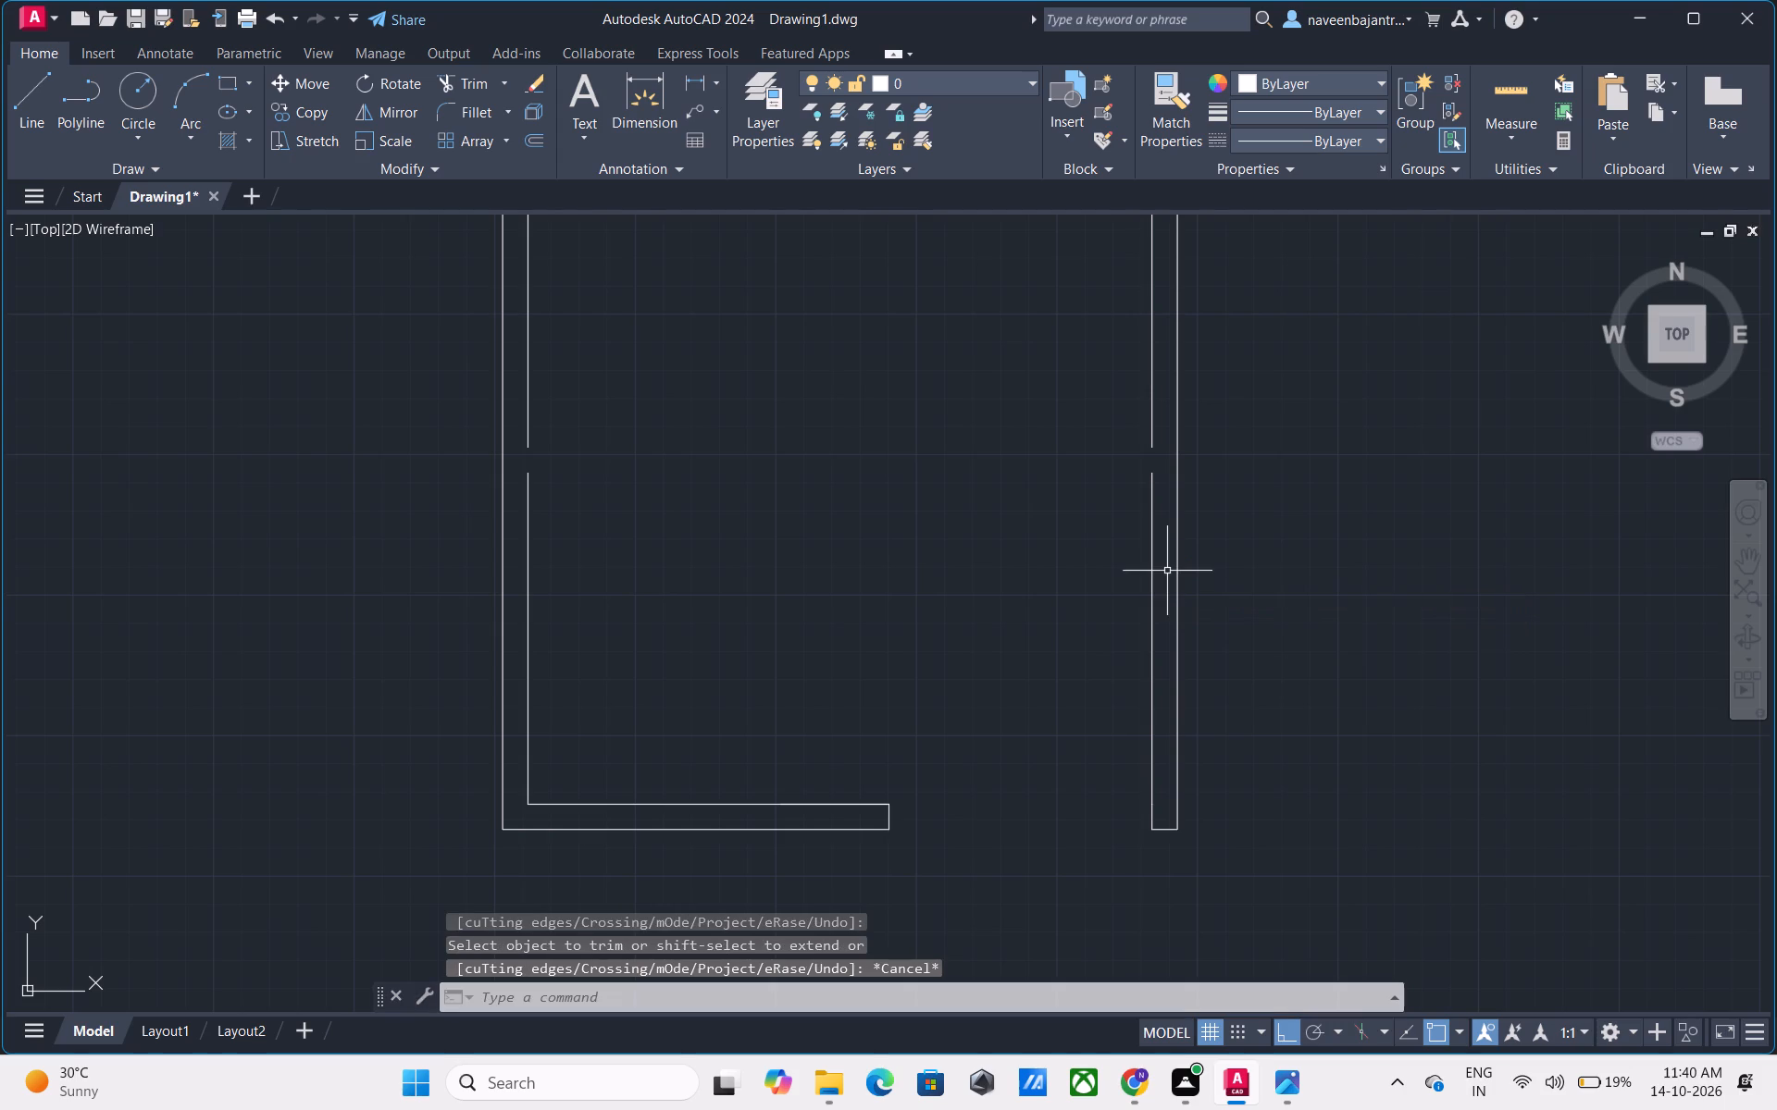
Extend the inner face lines of the east and west walls to close the gaps left by the removed partitions.
key(e)
text(X)
key(space)
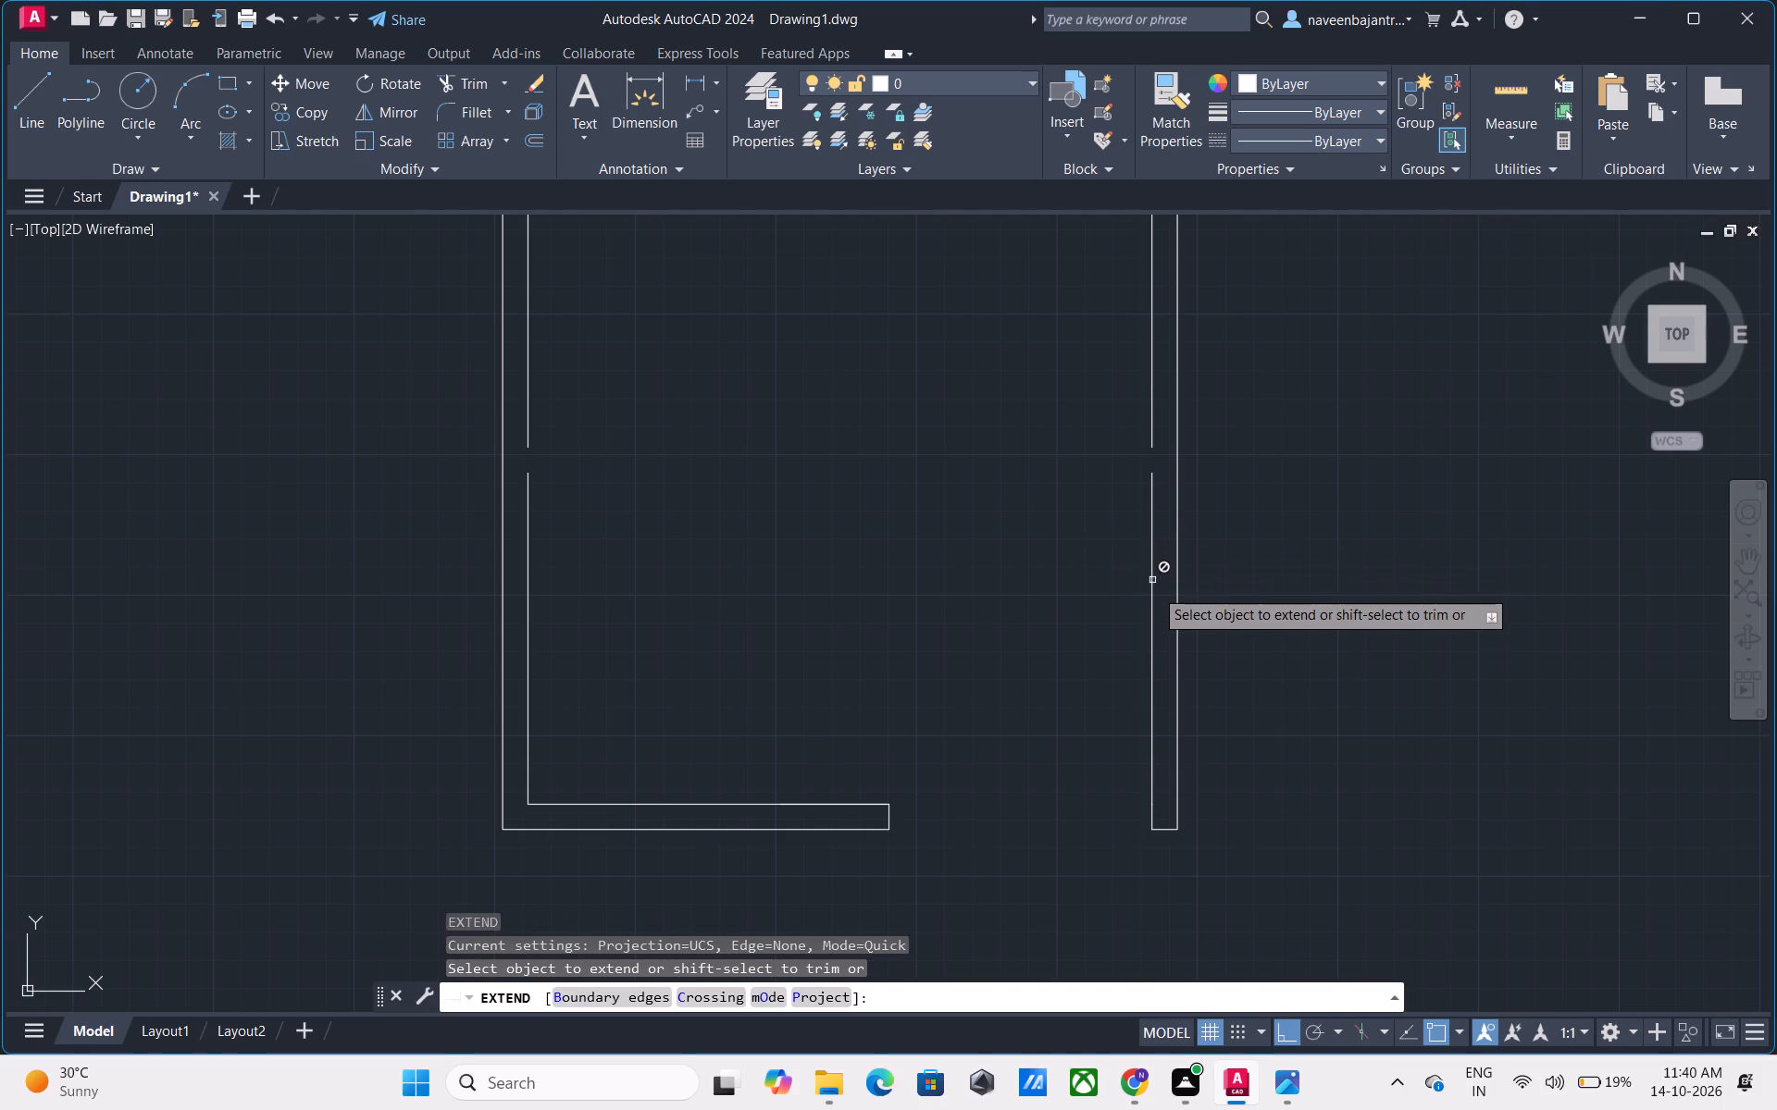
click(1153, 405)
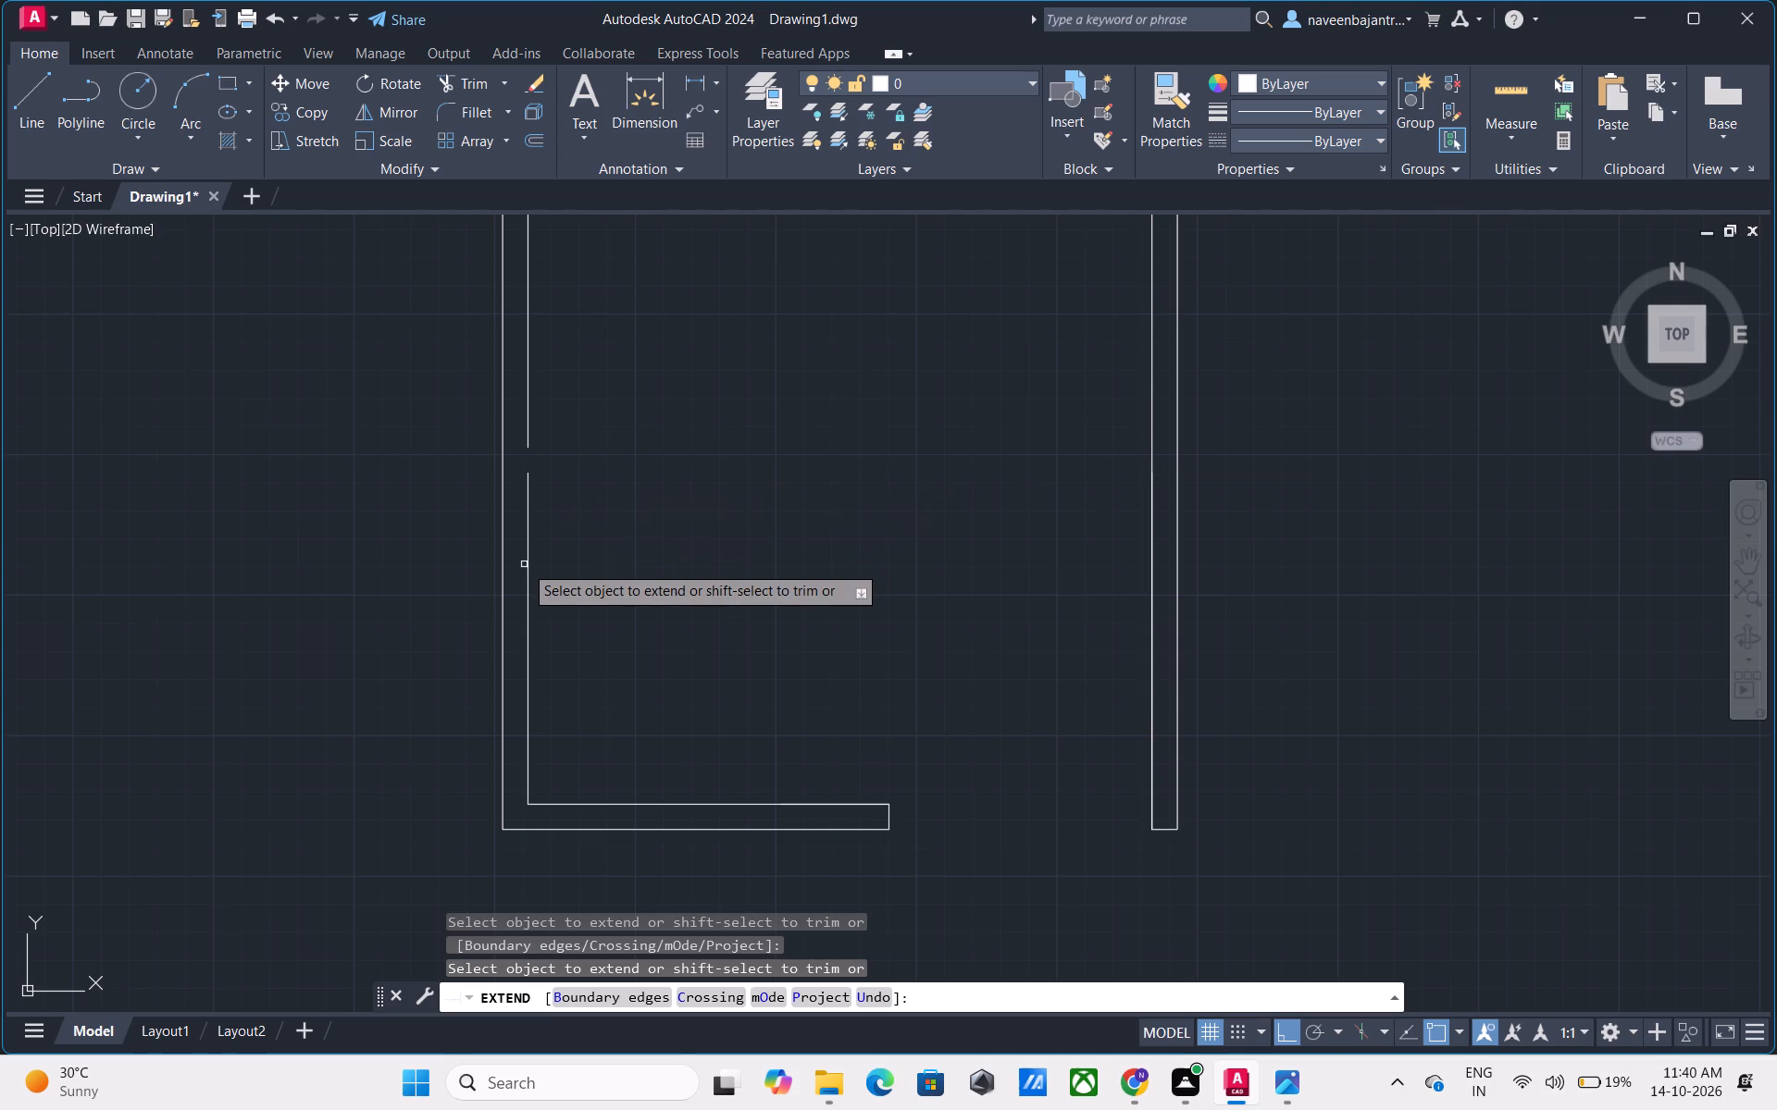
click(528, 392)
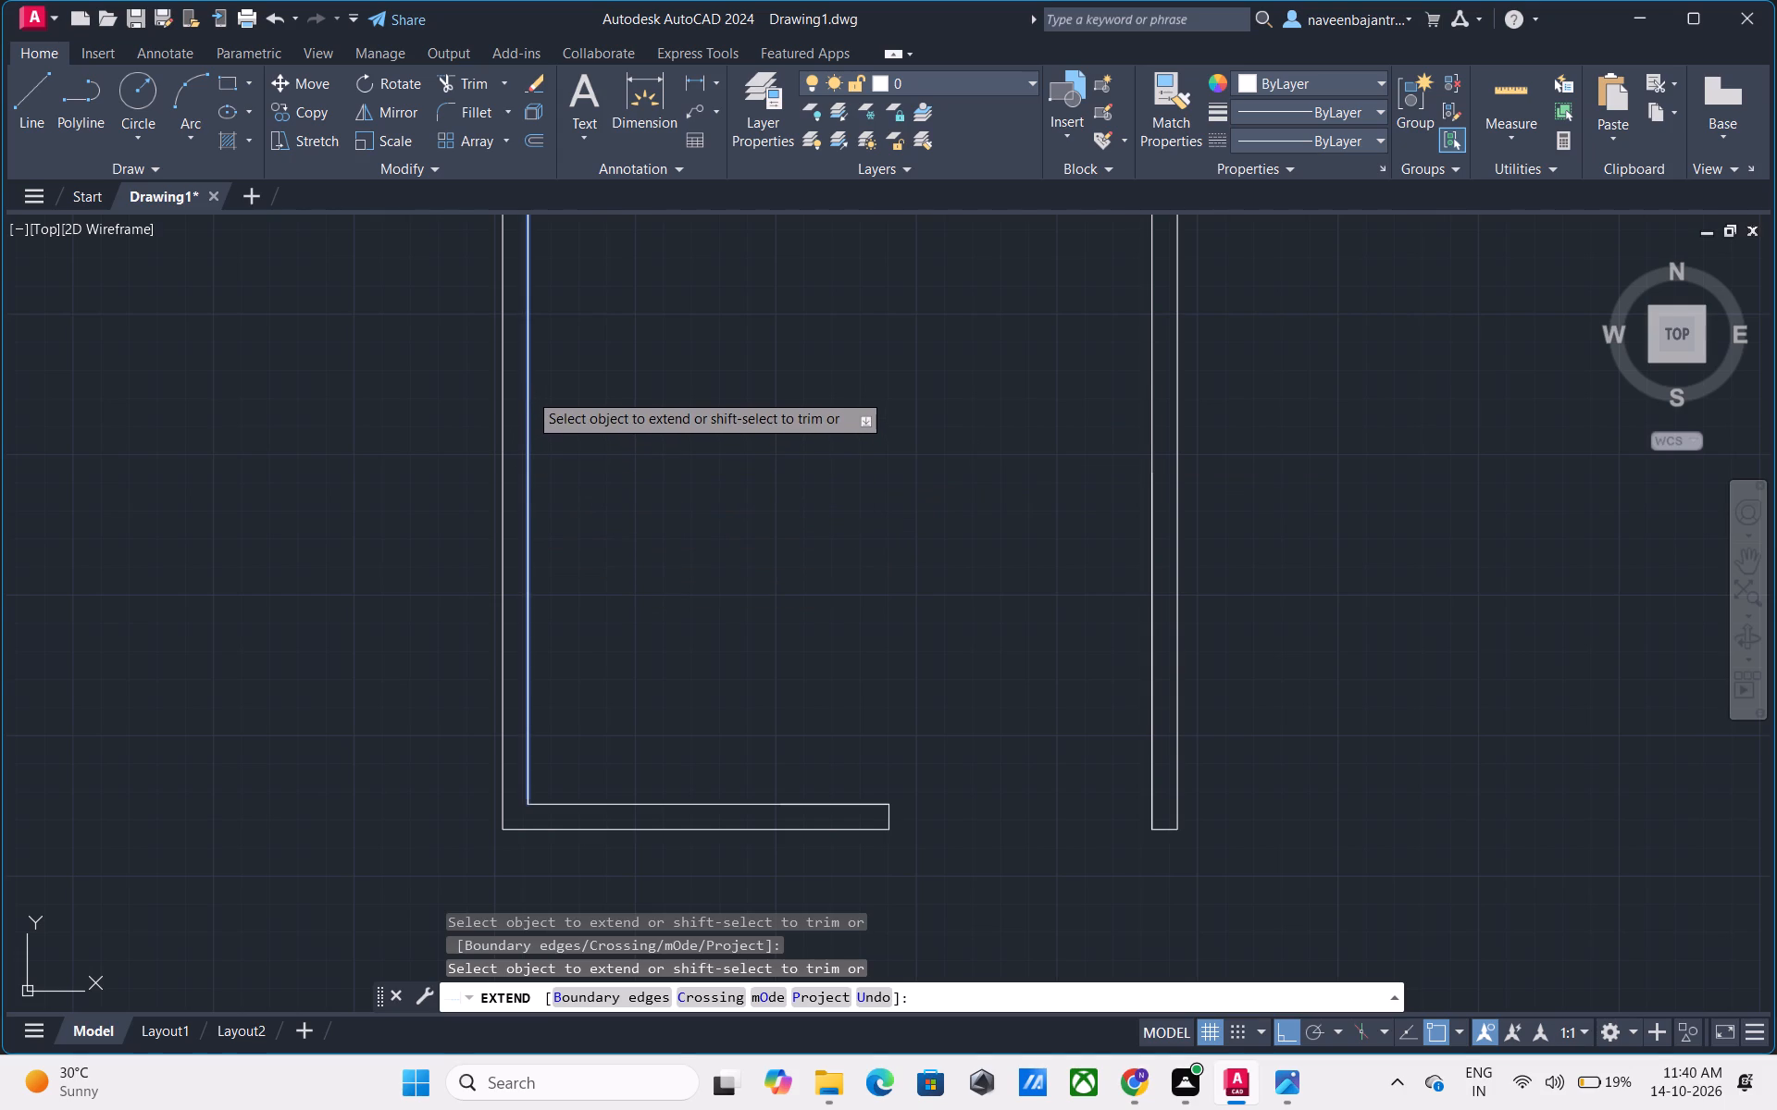
scroll(528, 392, down, 4)
middle_drag(547, 388, 591, 451)
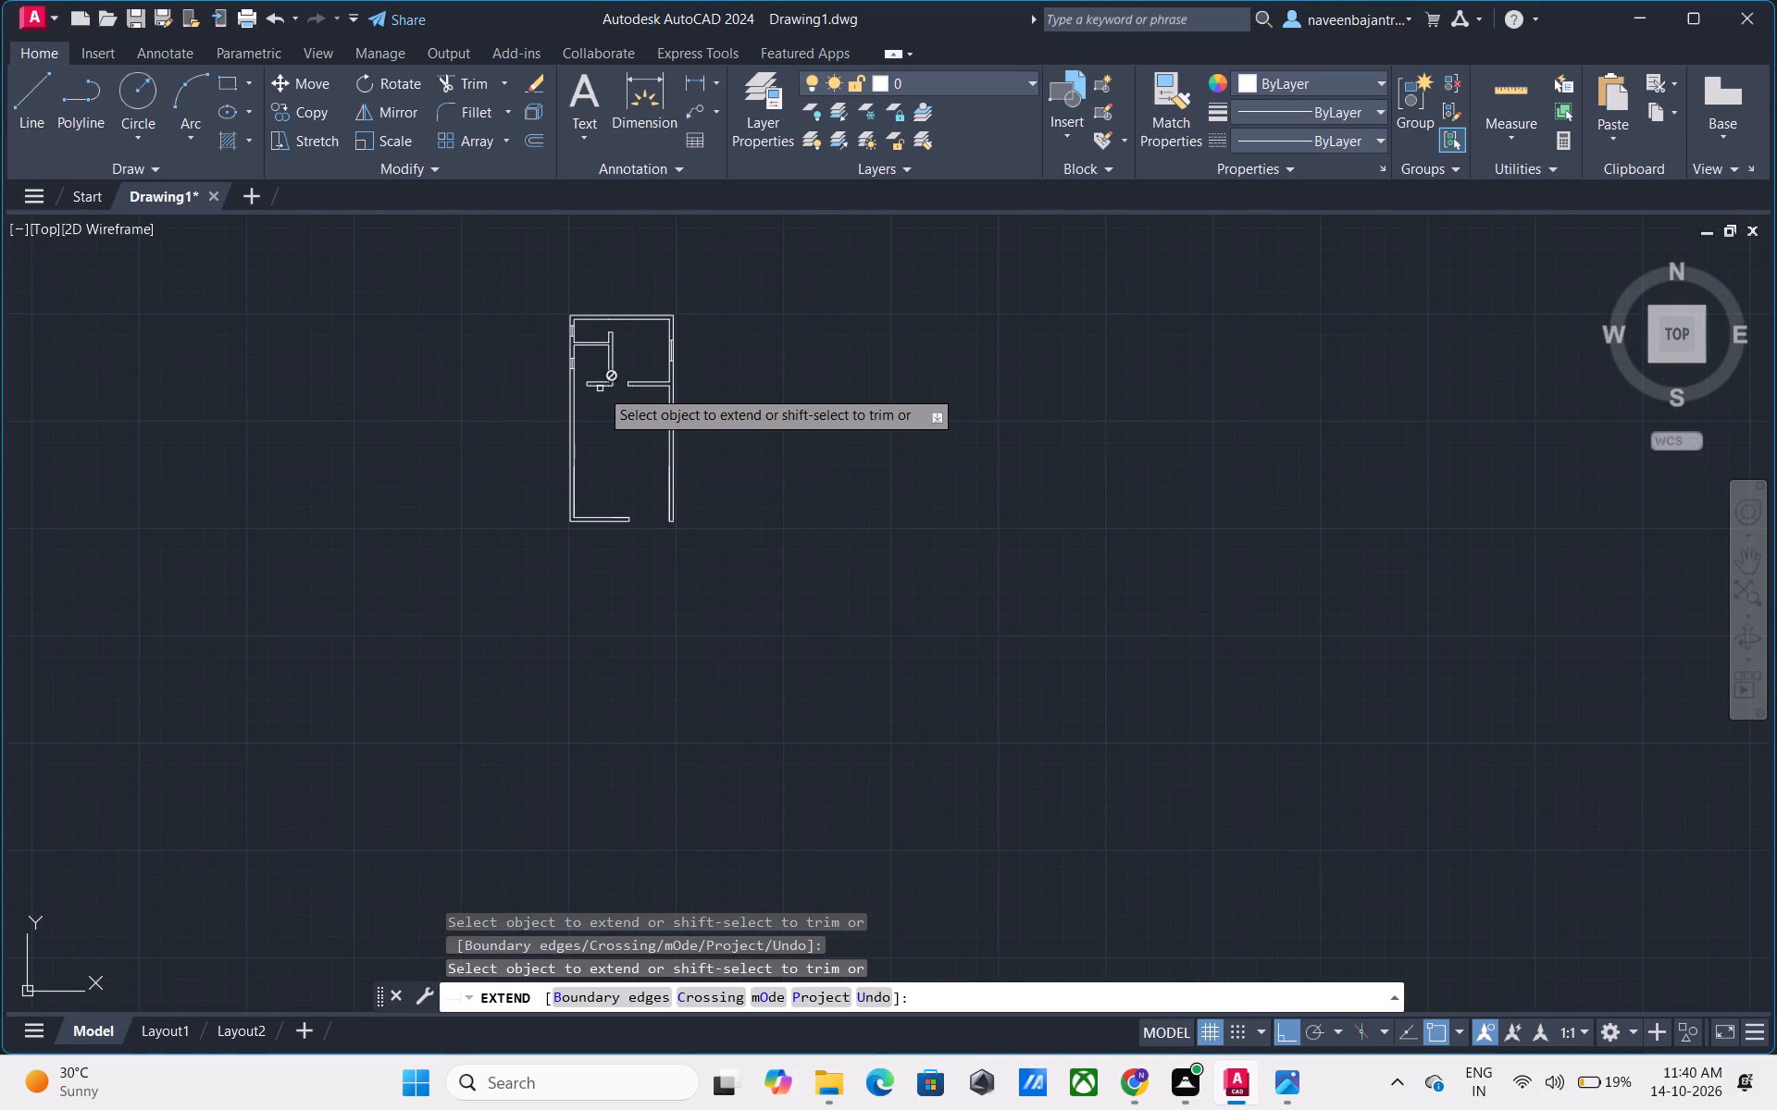
scroll(615, 407, up, 3)
middle_drag(637, 447, 637, 448)
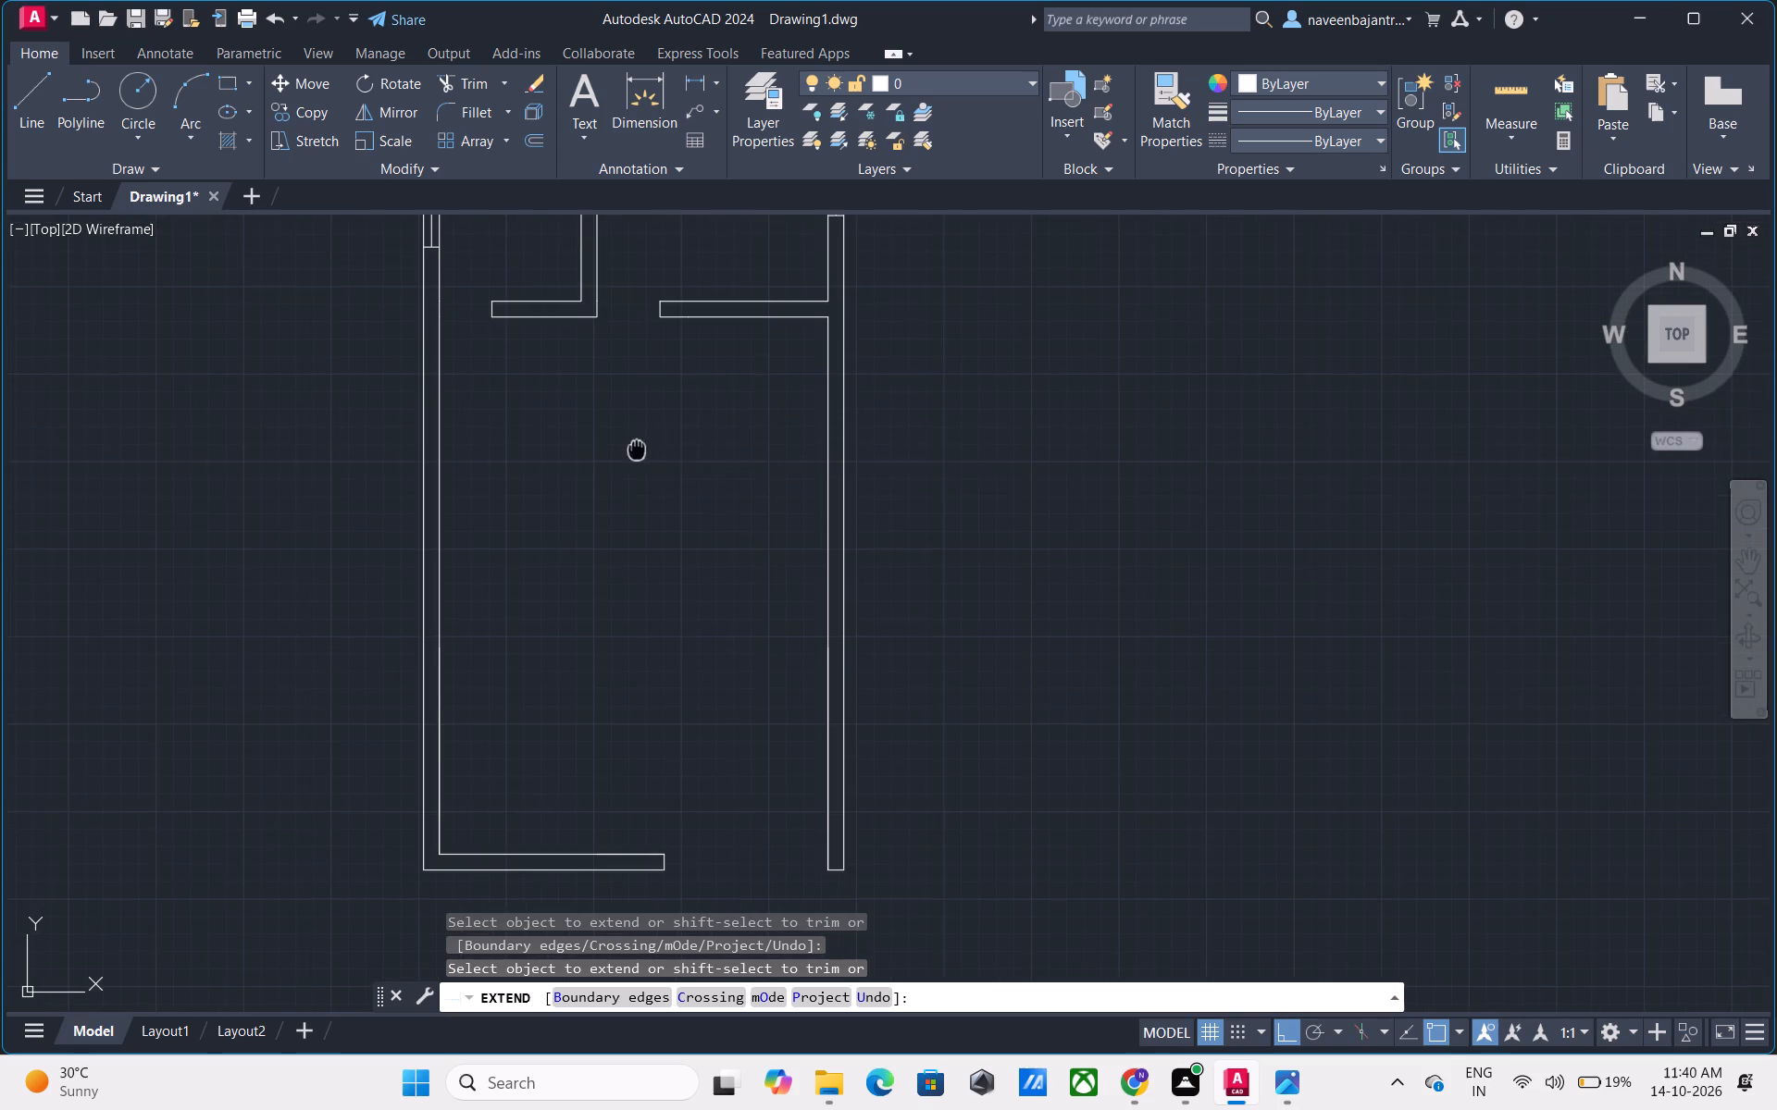
middle_drag(637, 448, 611, 548)
key(Escape)
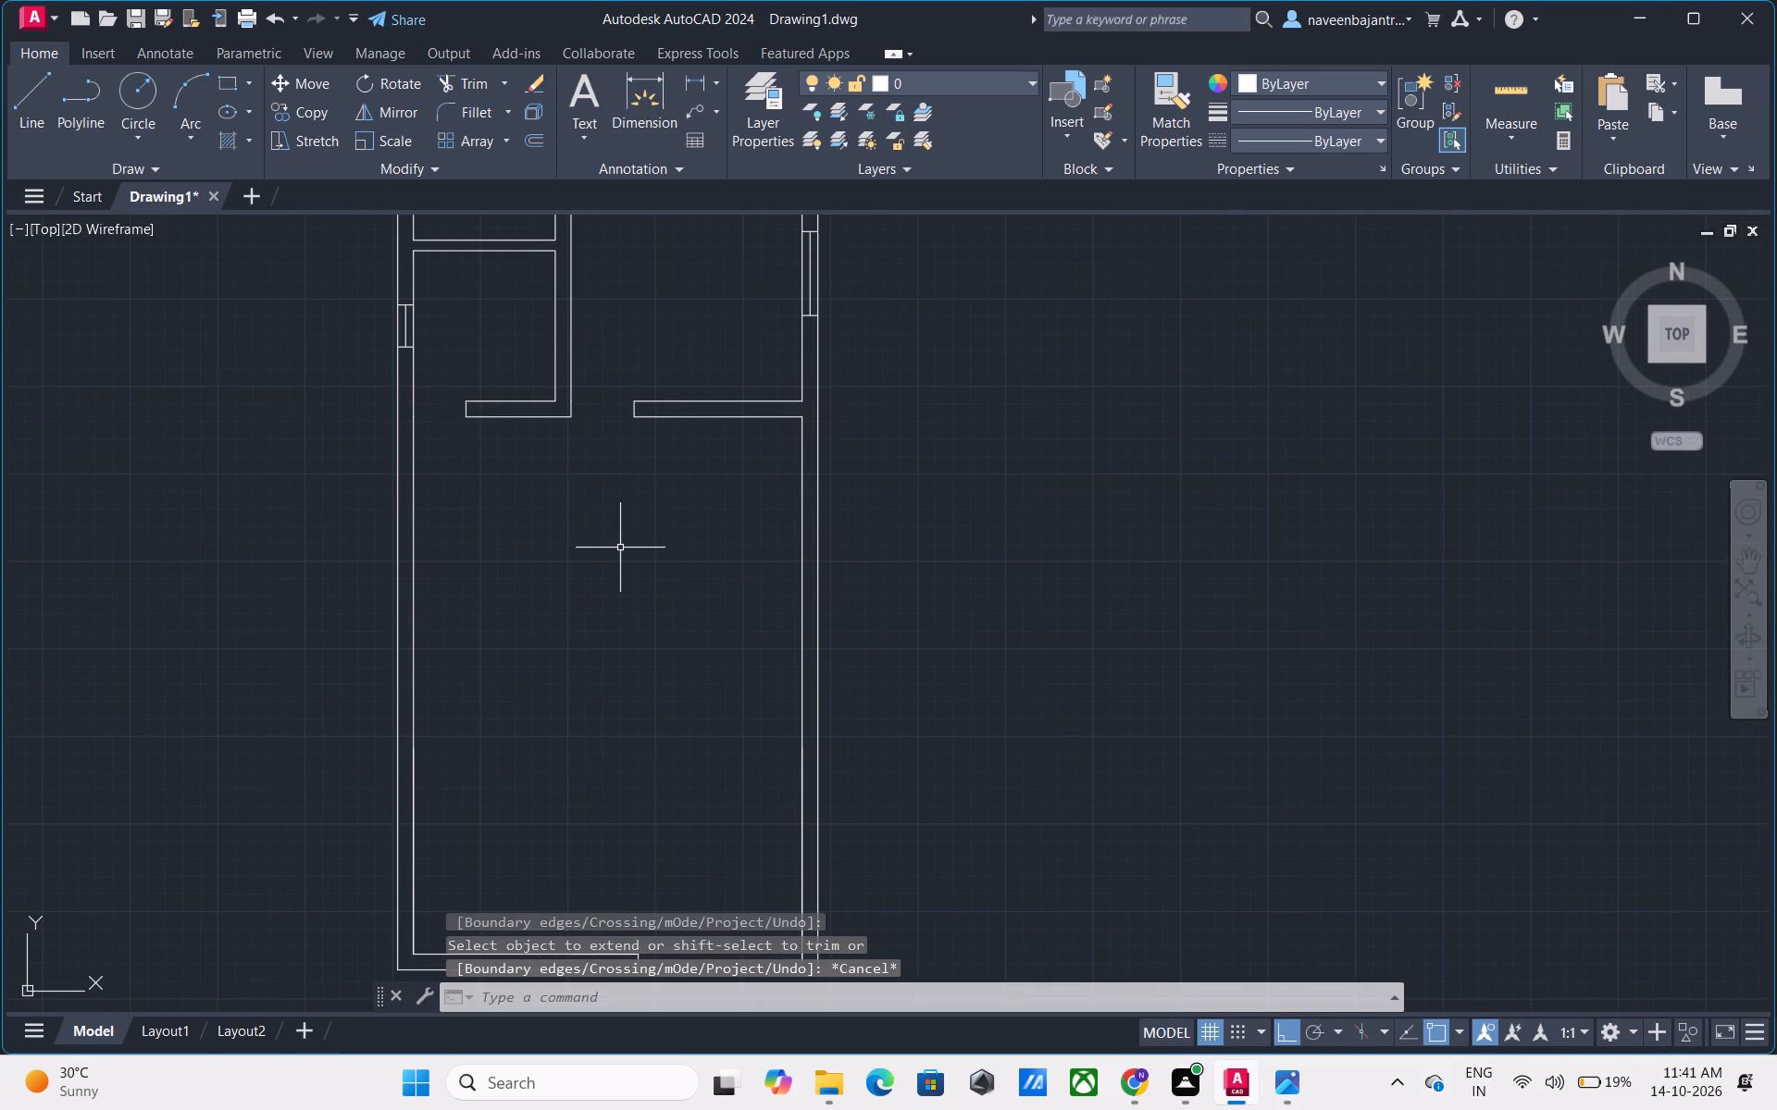
key(Escape)
Offset the south face of the eastern partition stub 12' to the south.
text(O)
key(space)
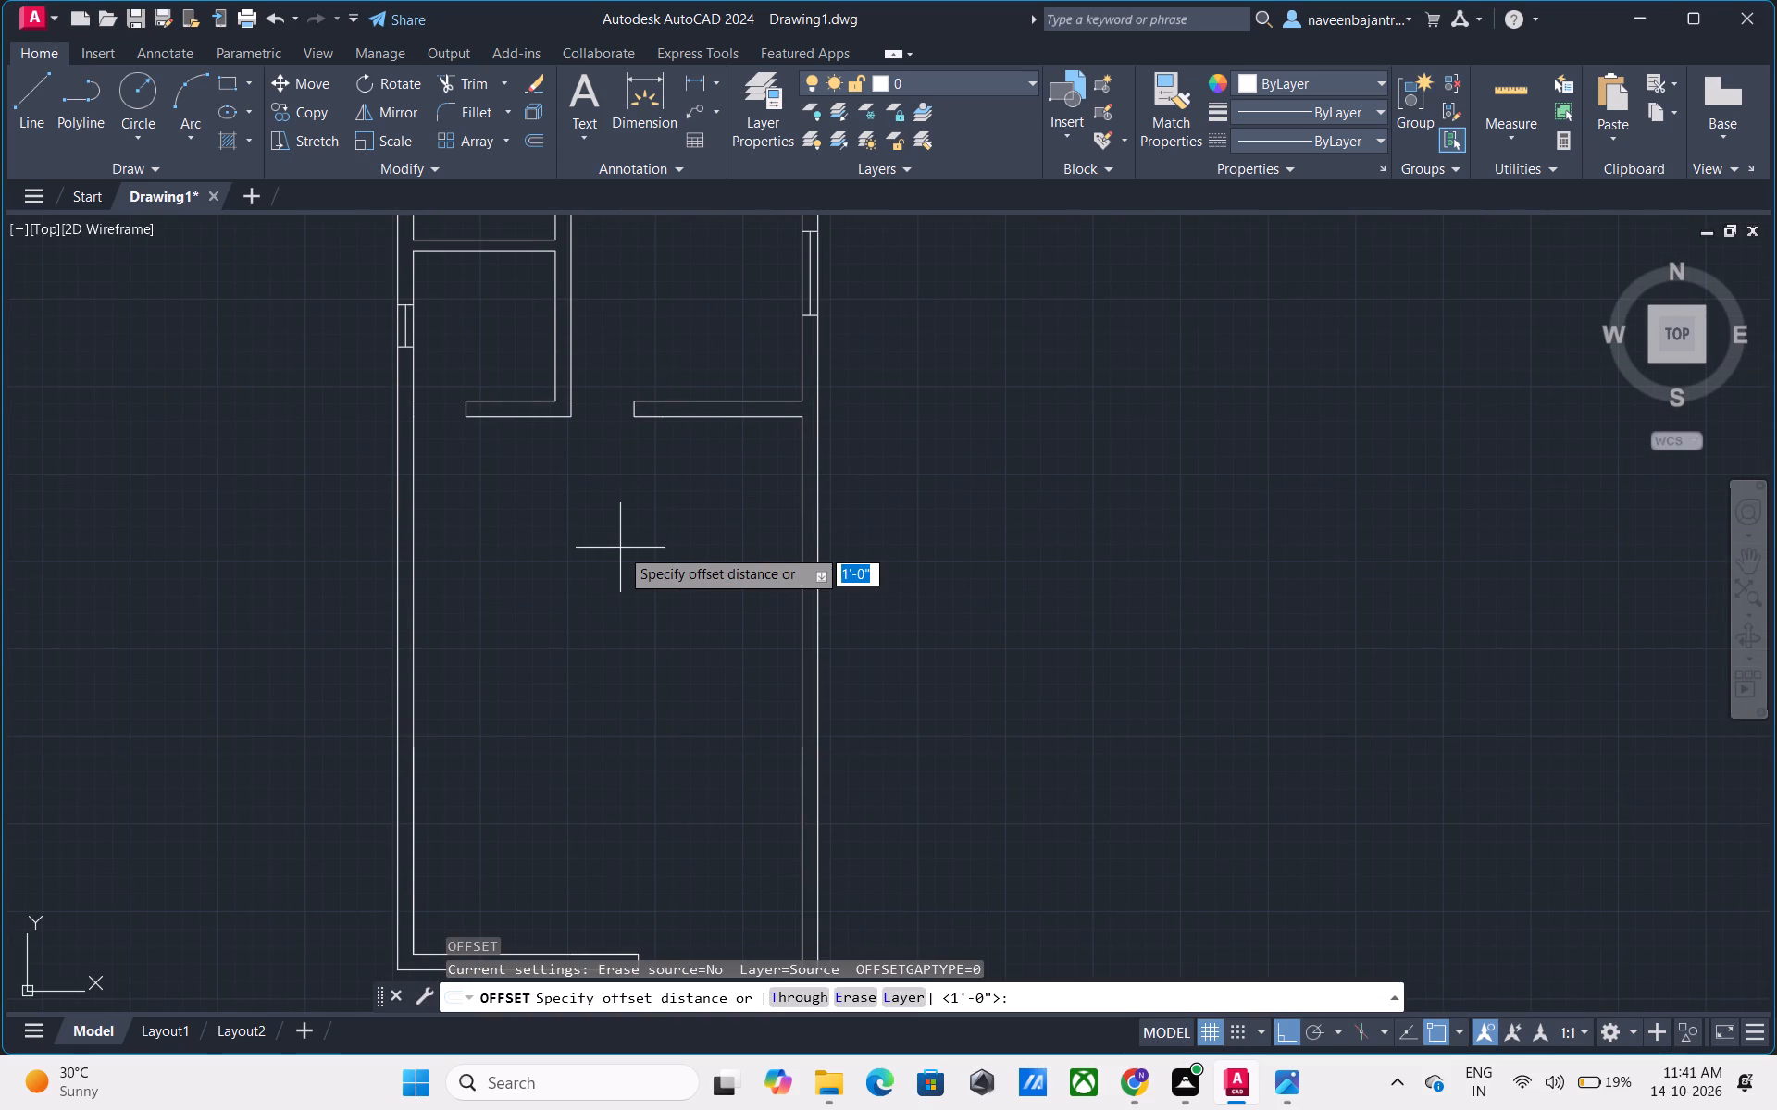
text(12')
key(Return)
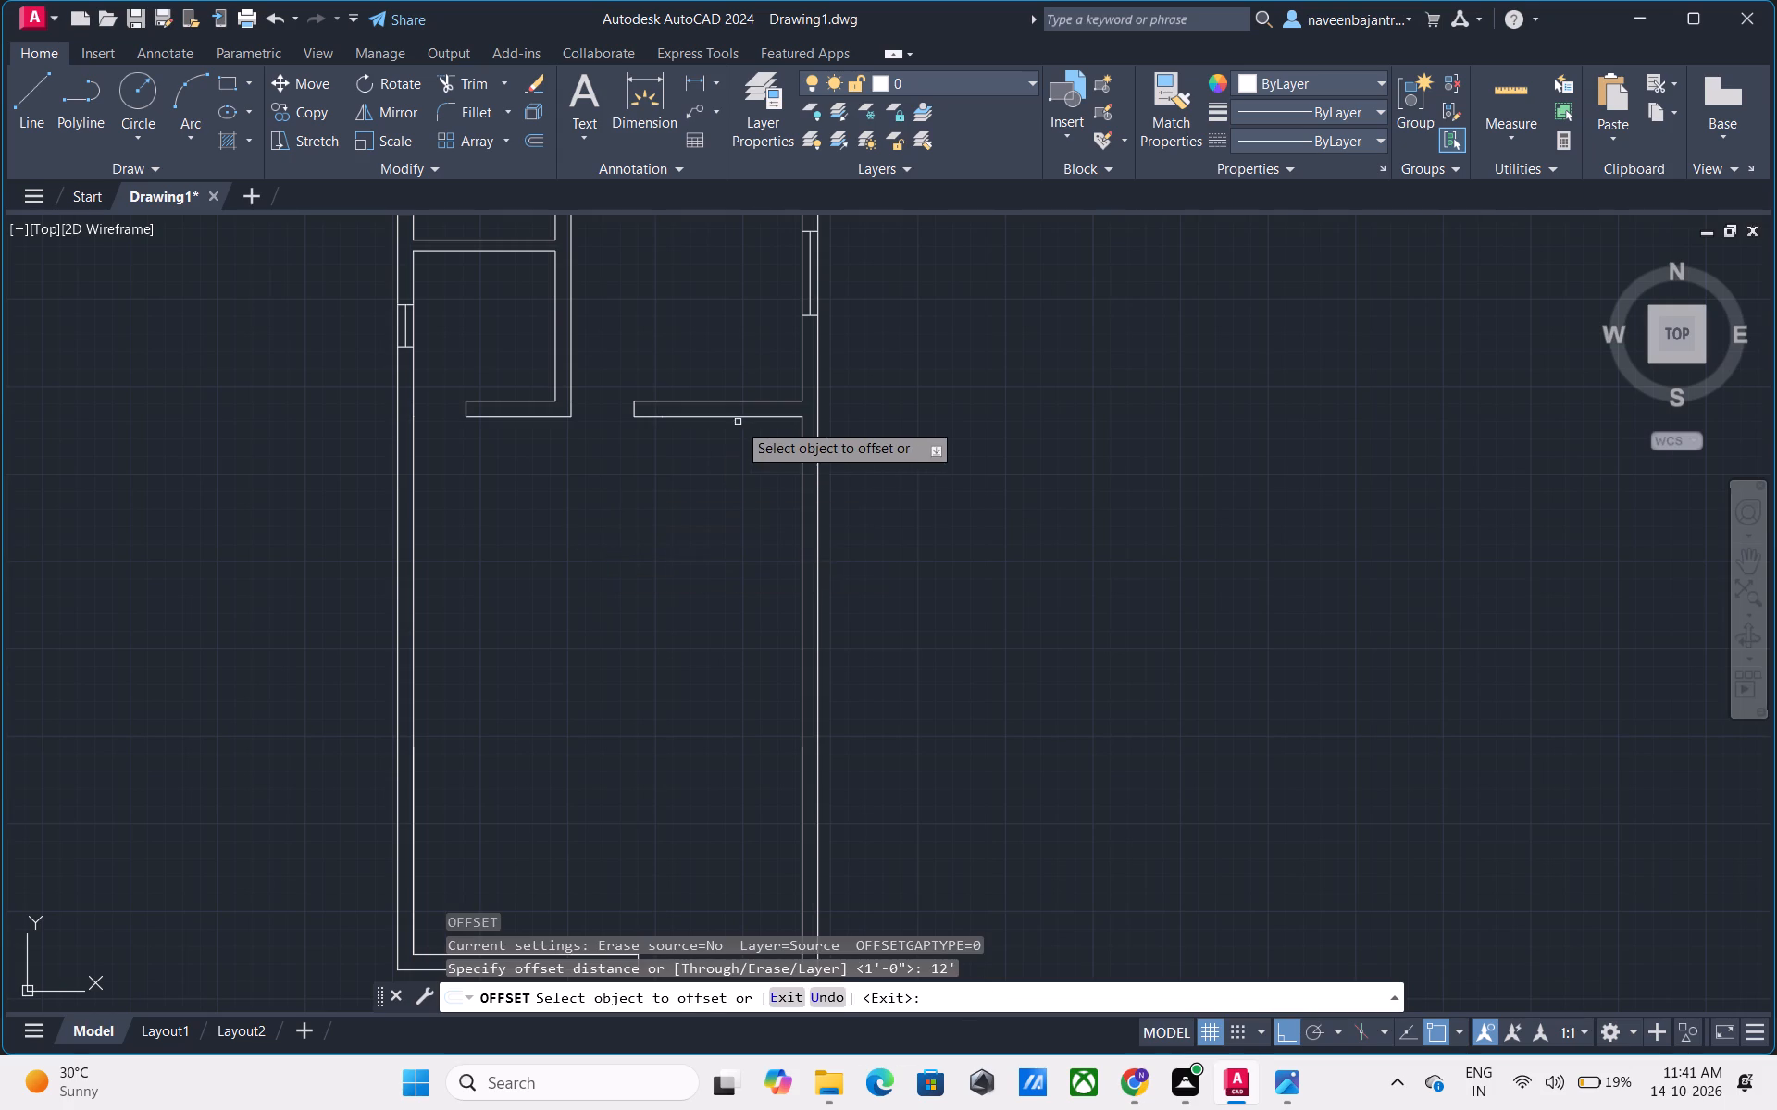
click(751, 417)
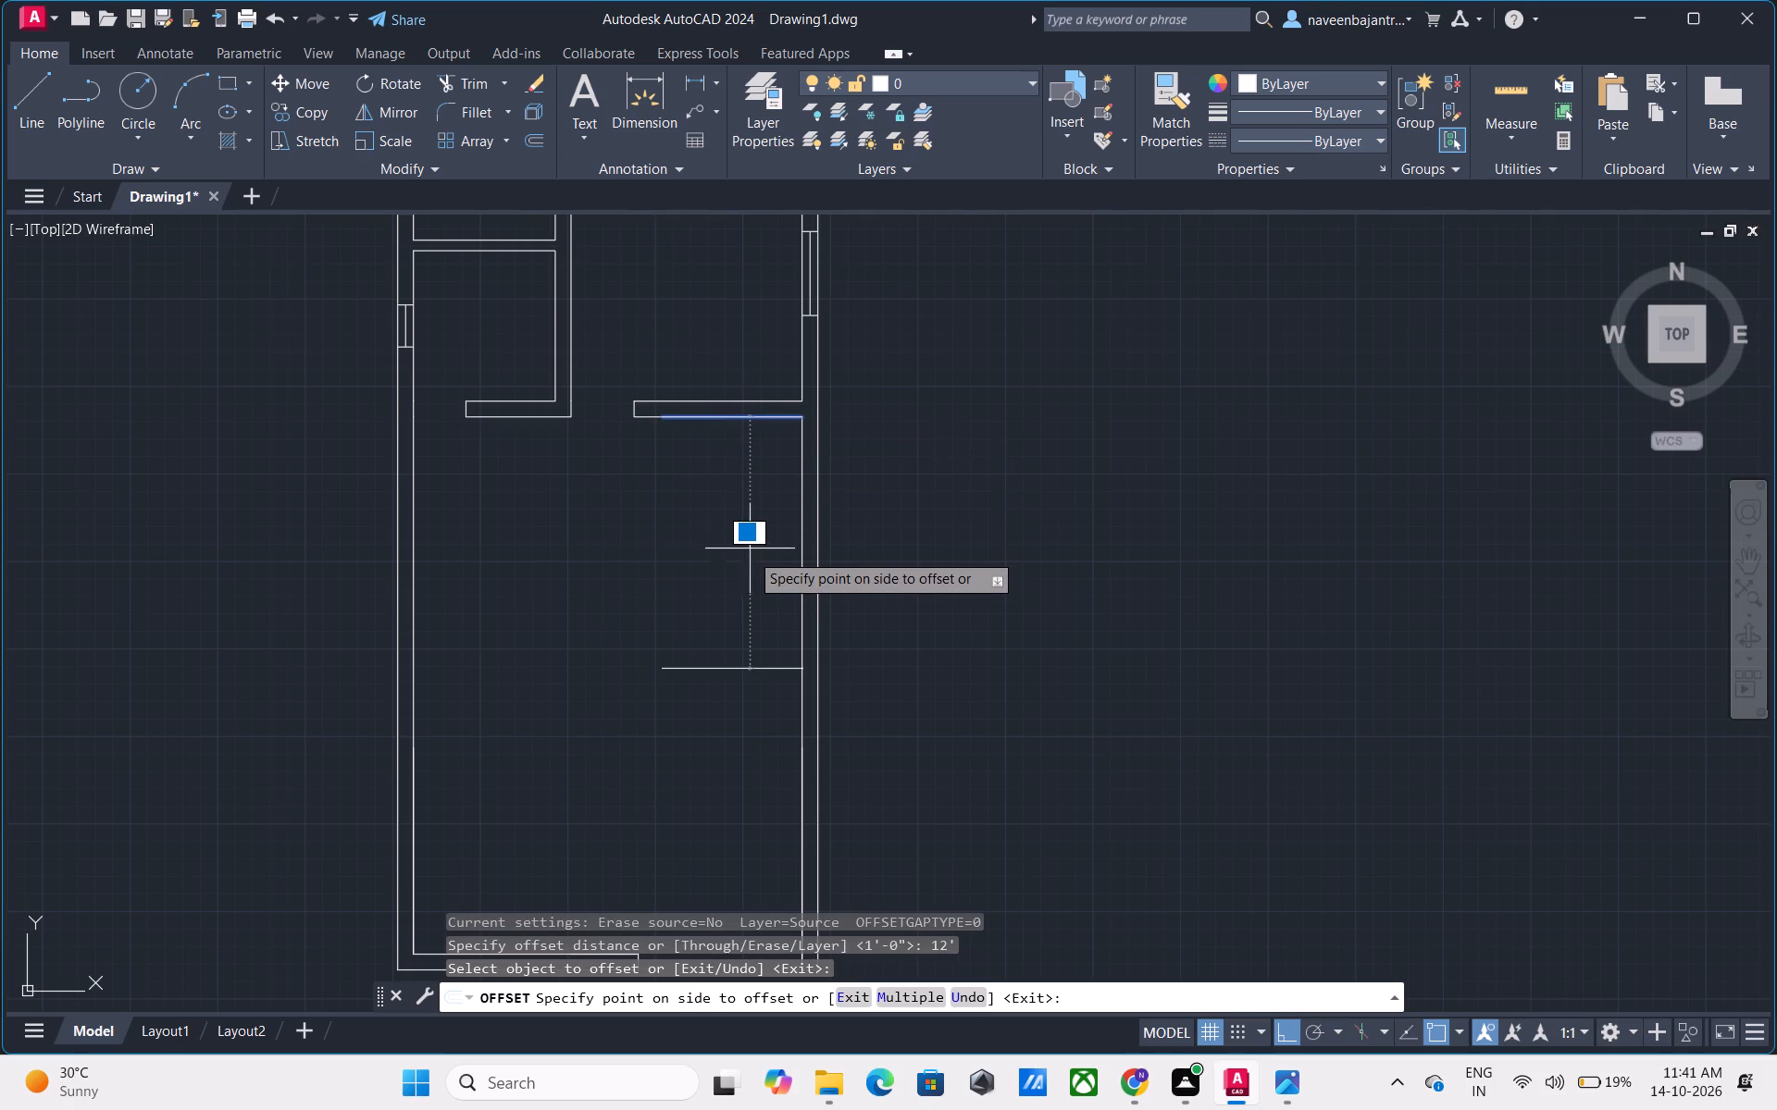
click(749, 563)
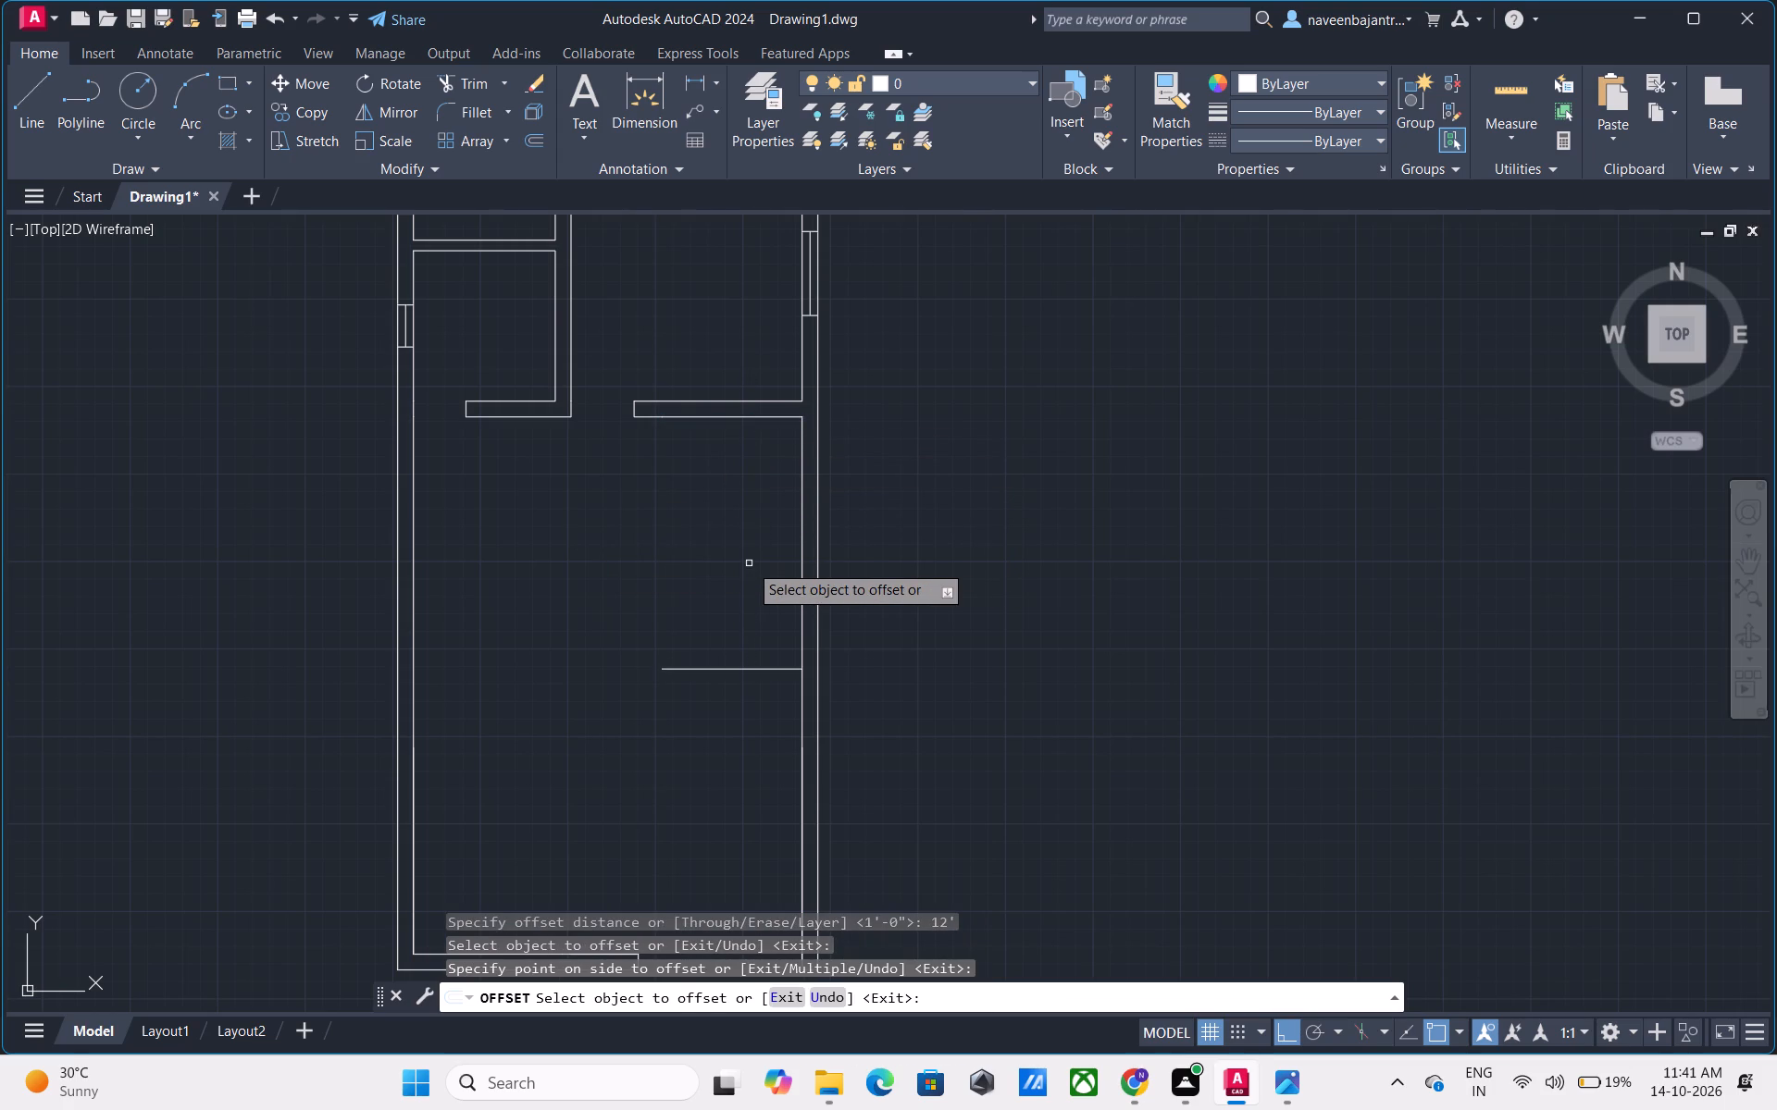
key(Escape)
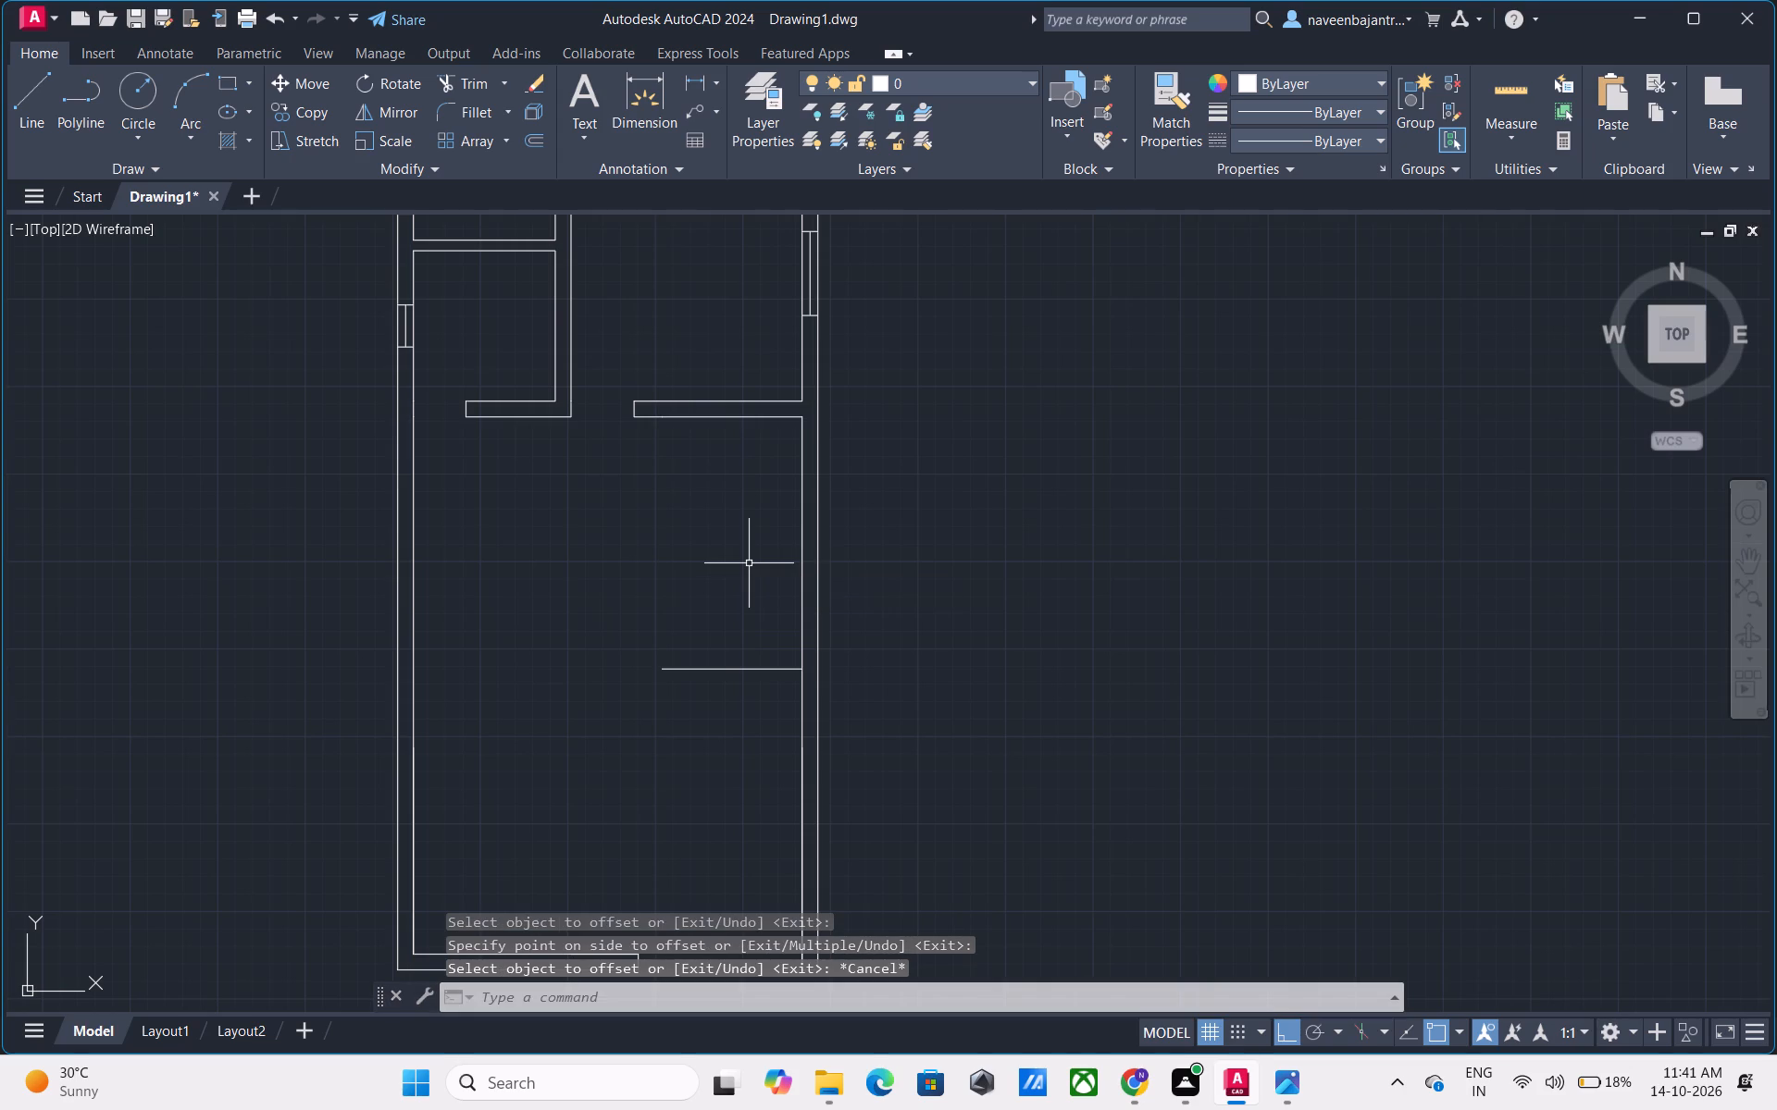
Offset the new east-west line 9" to the south to give the partition its thickness.
text(O)
key(space)
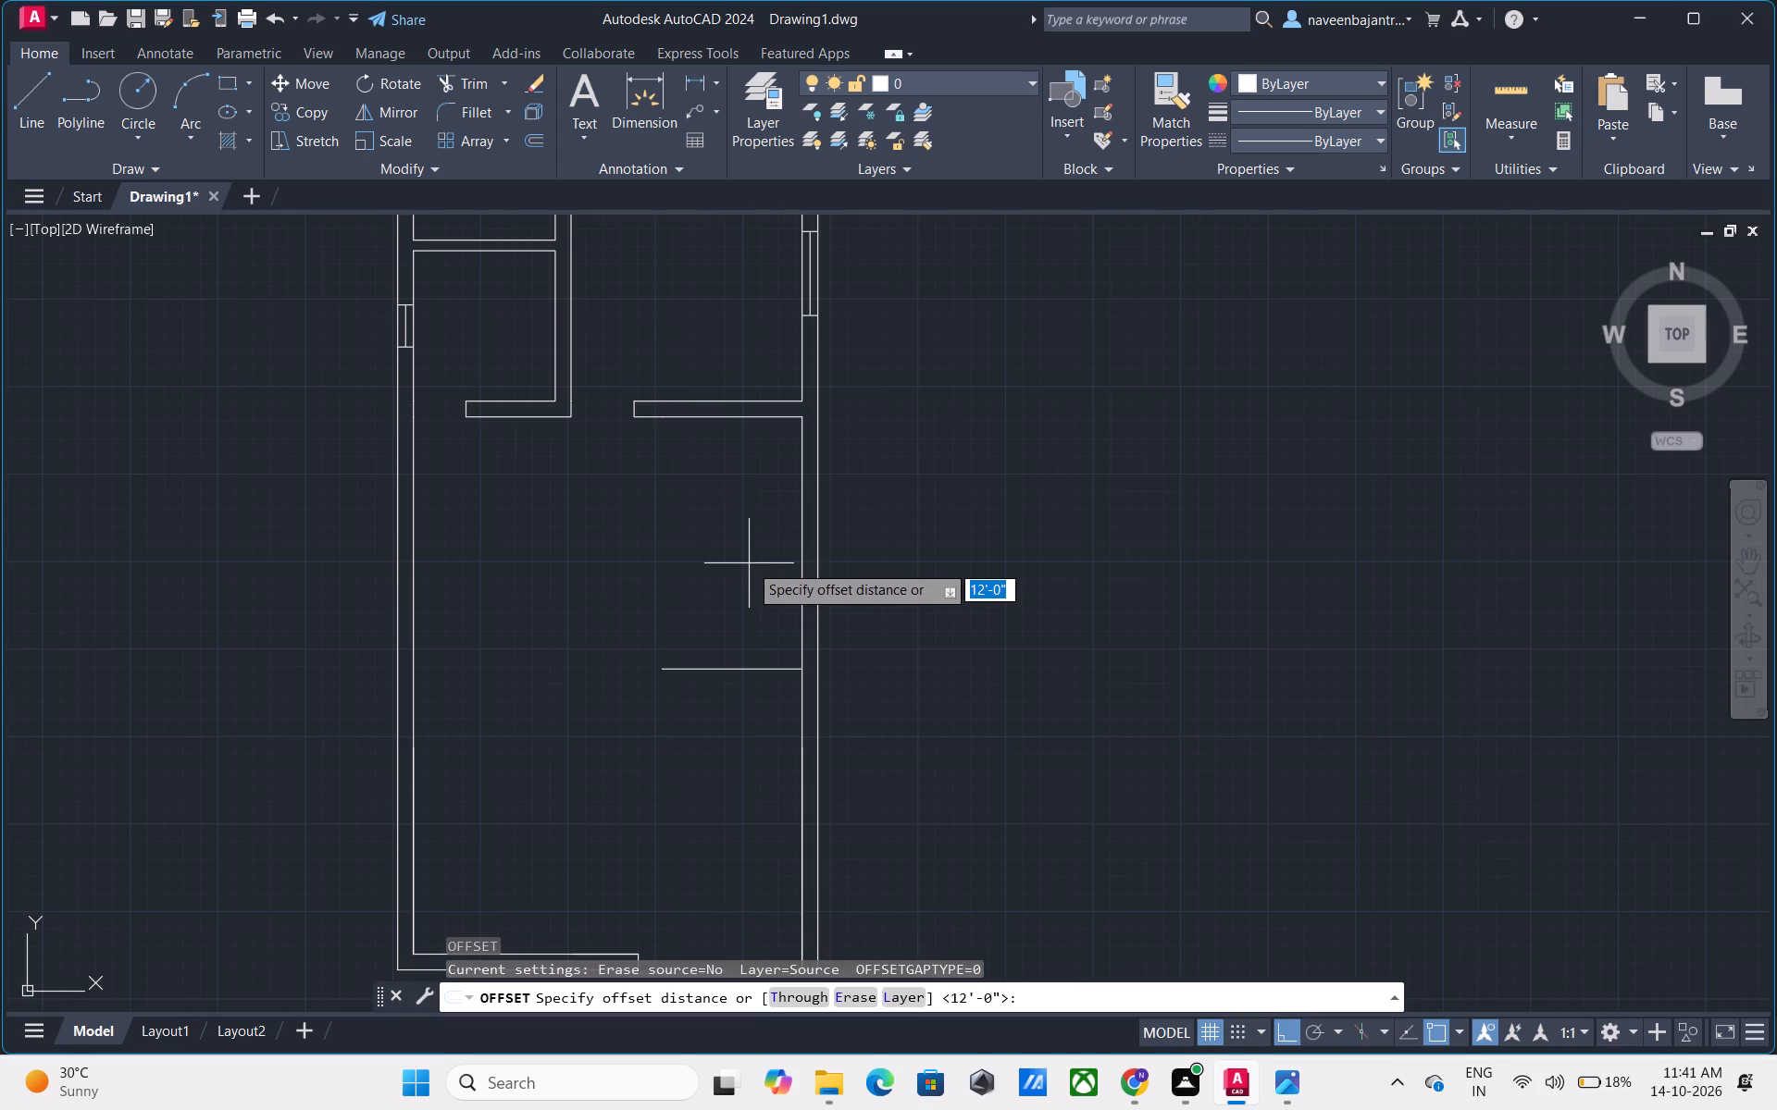
key(9)
key(shift+quotedbl)
key(Return)
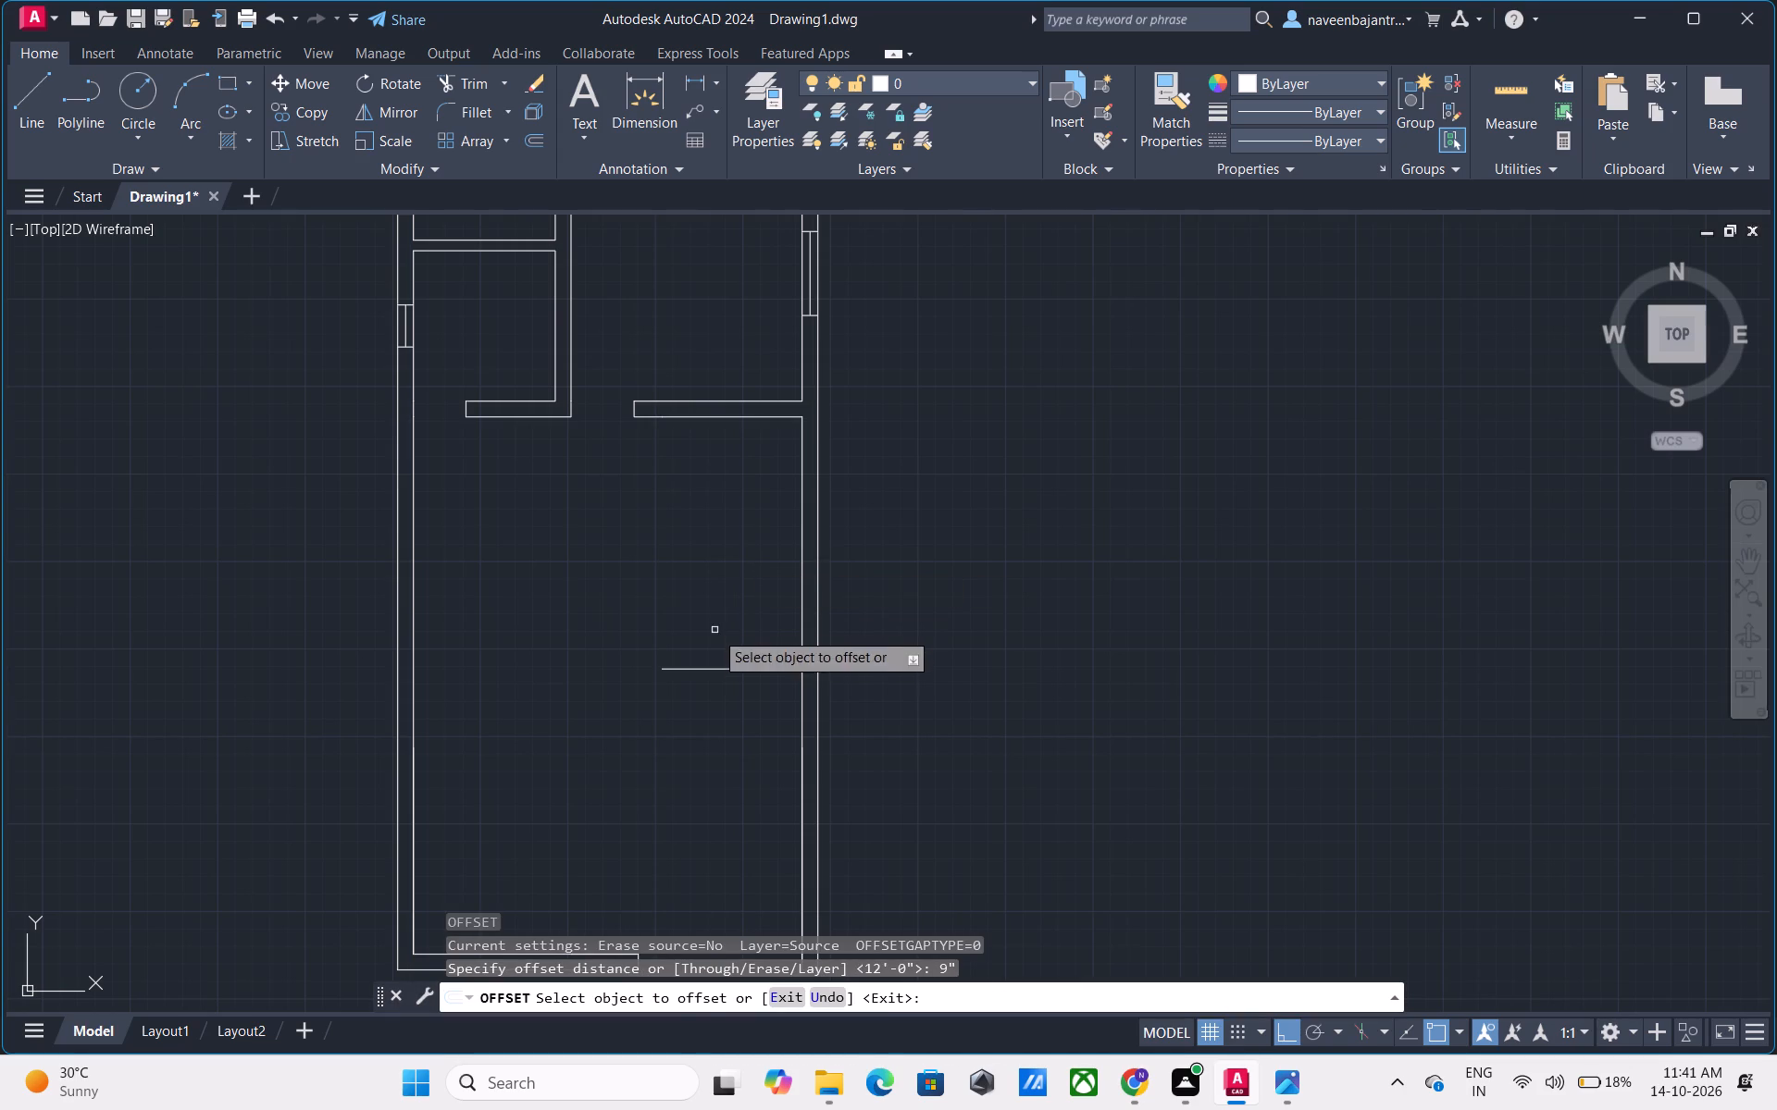
click(717, 667)
click(716, 713)
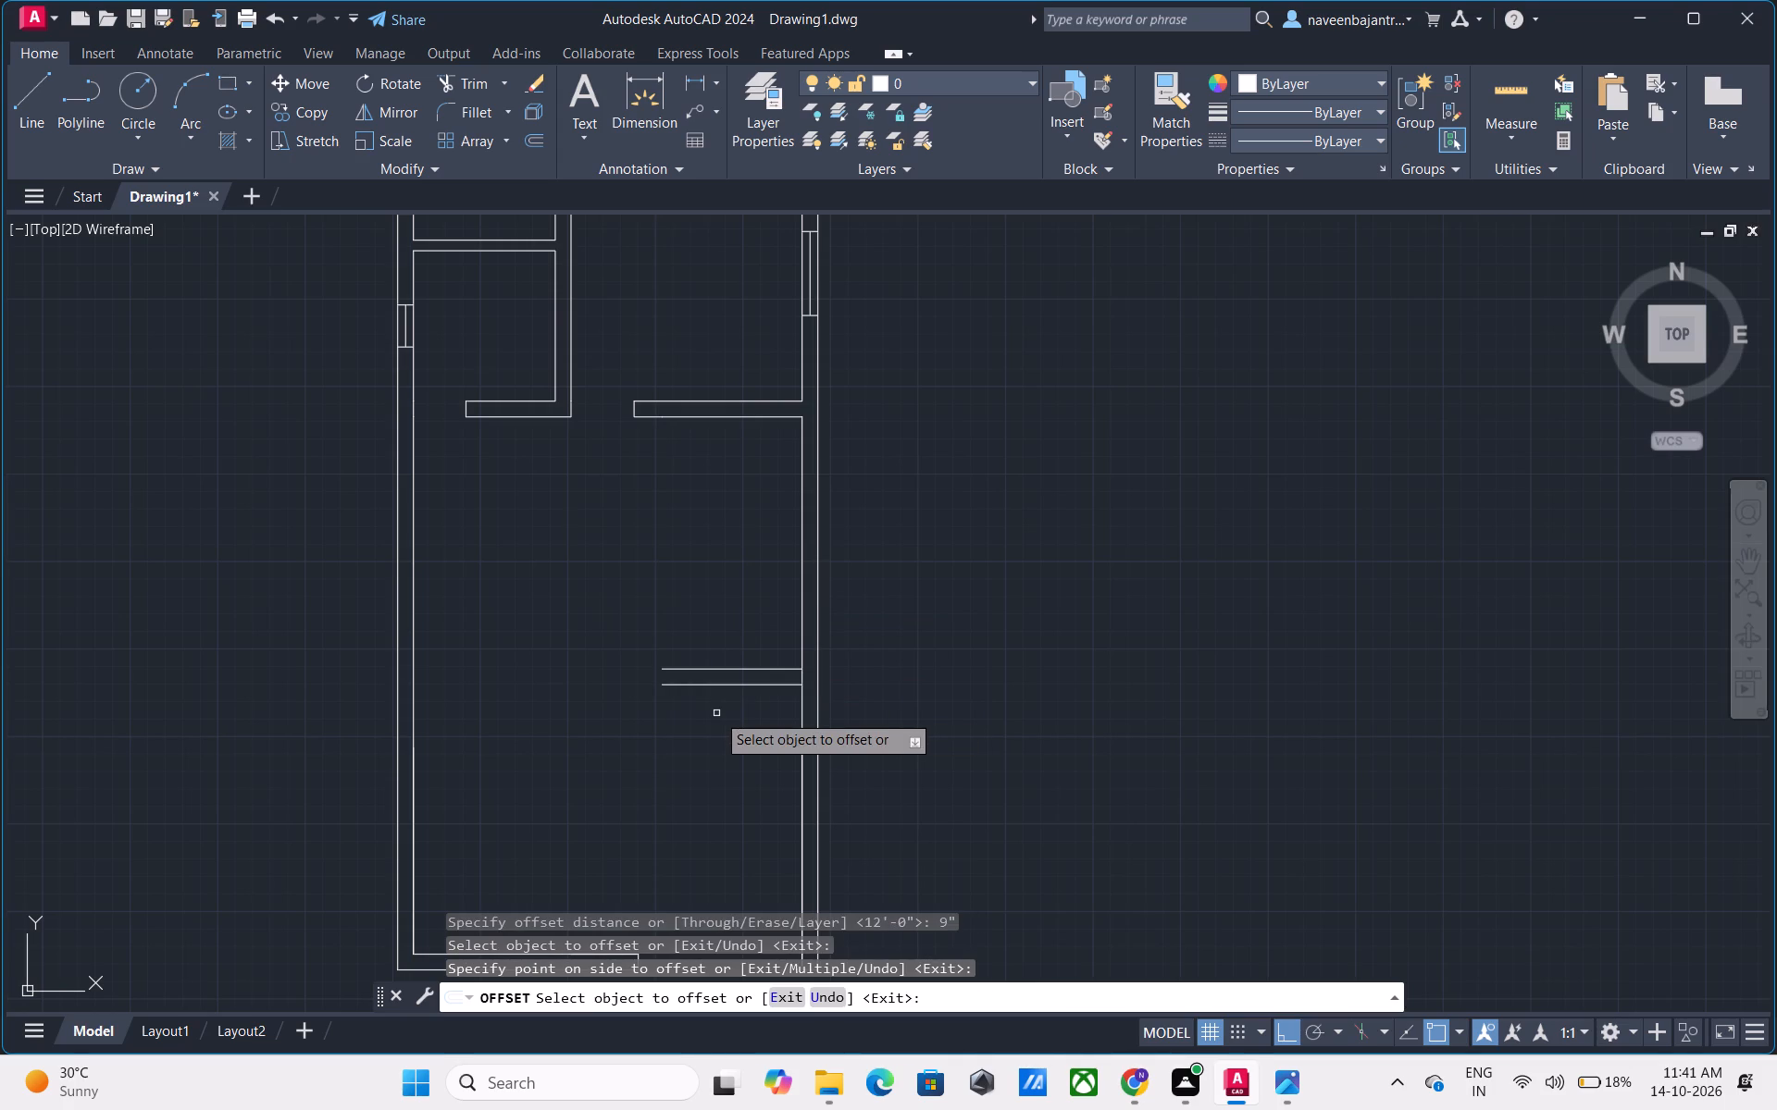
key(Escape)
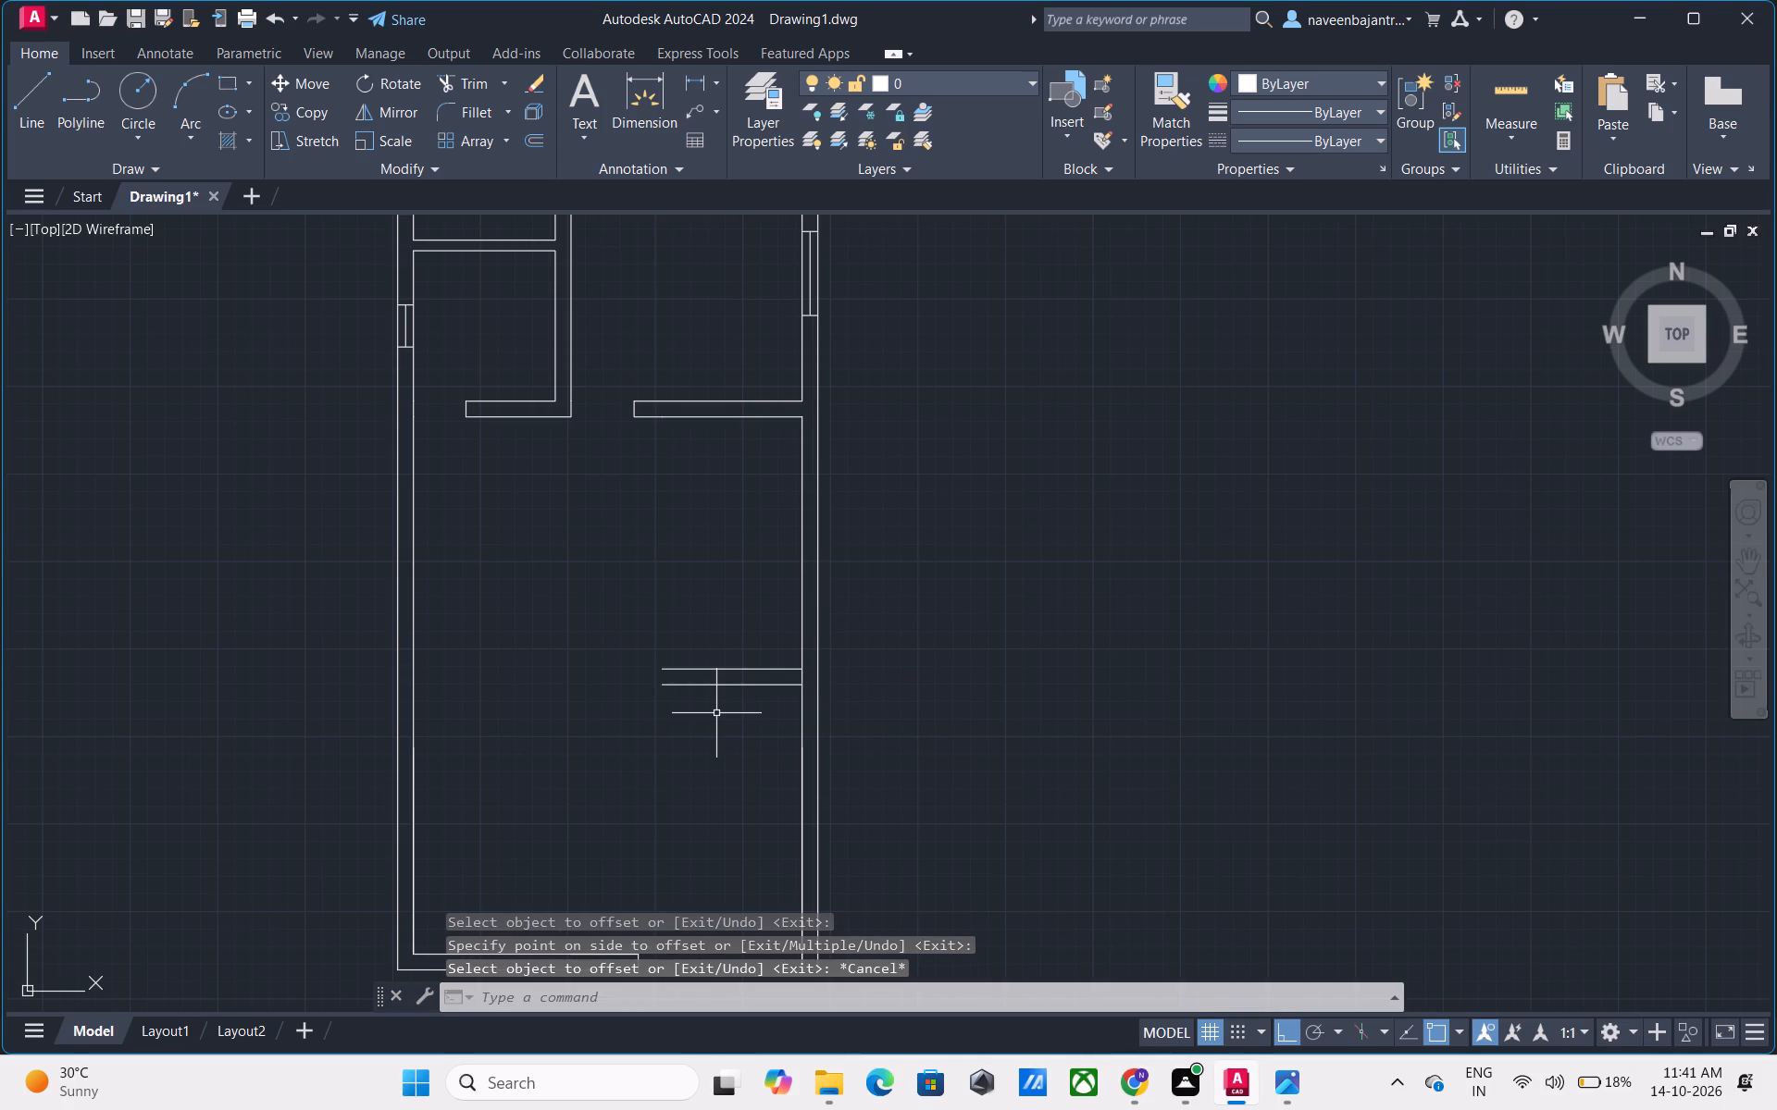
Trim the east wall's inner face between the two lines of the new 9" partition.
text(TR)
key(space)
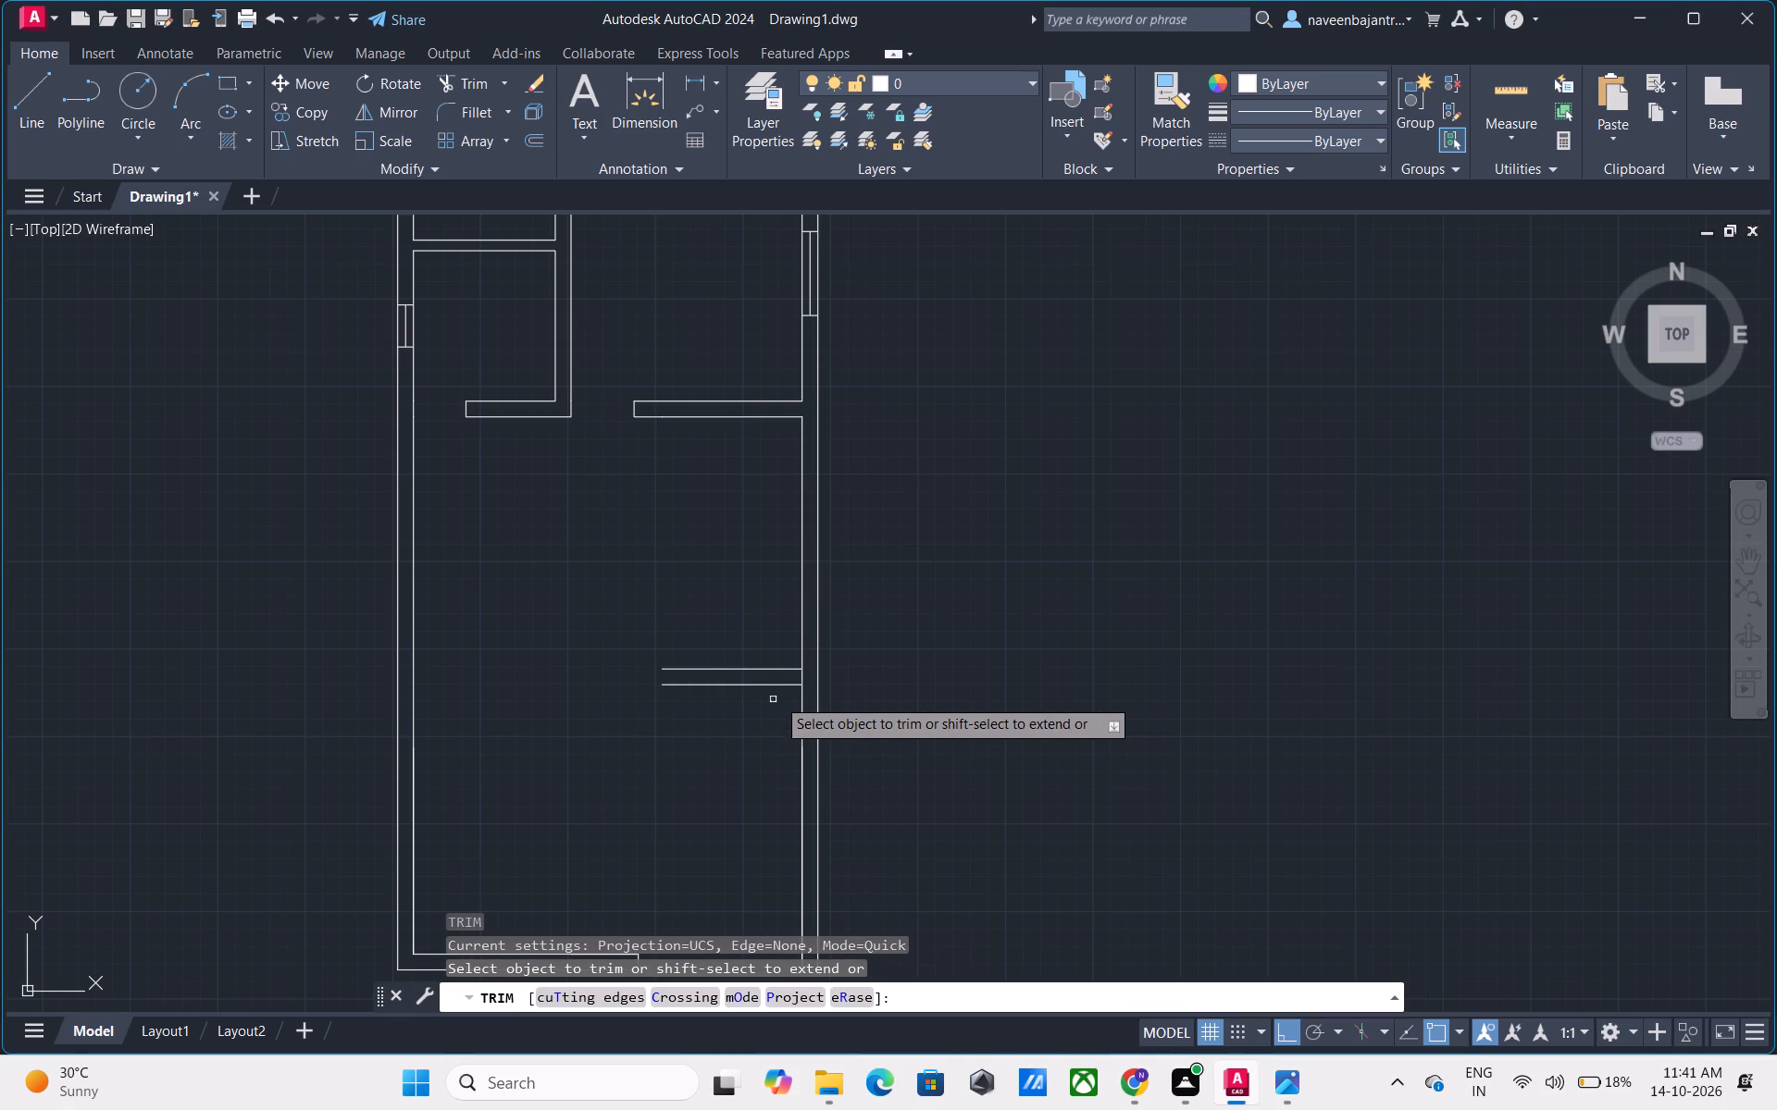
click(800, 678)
key(Escape)
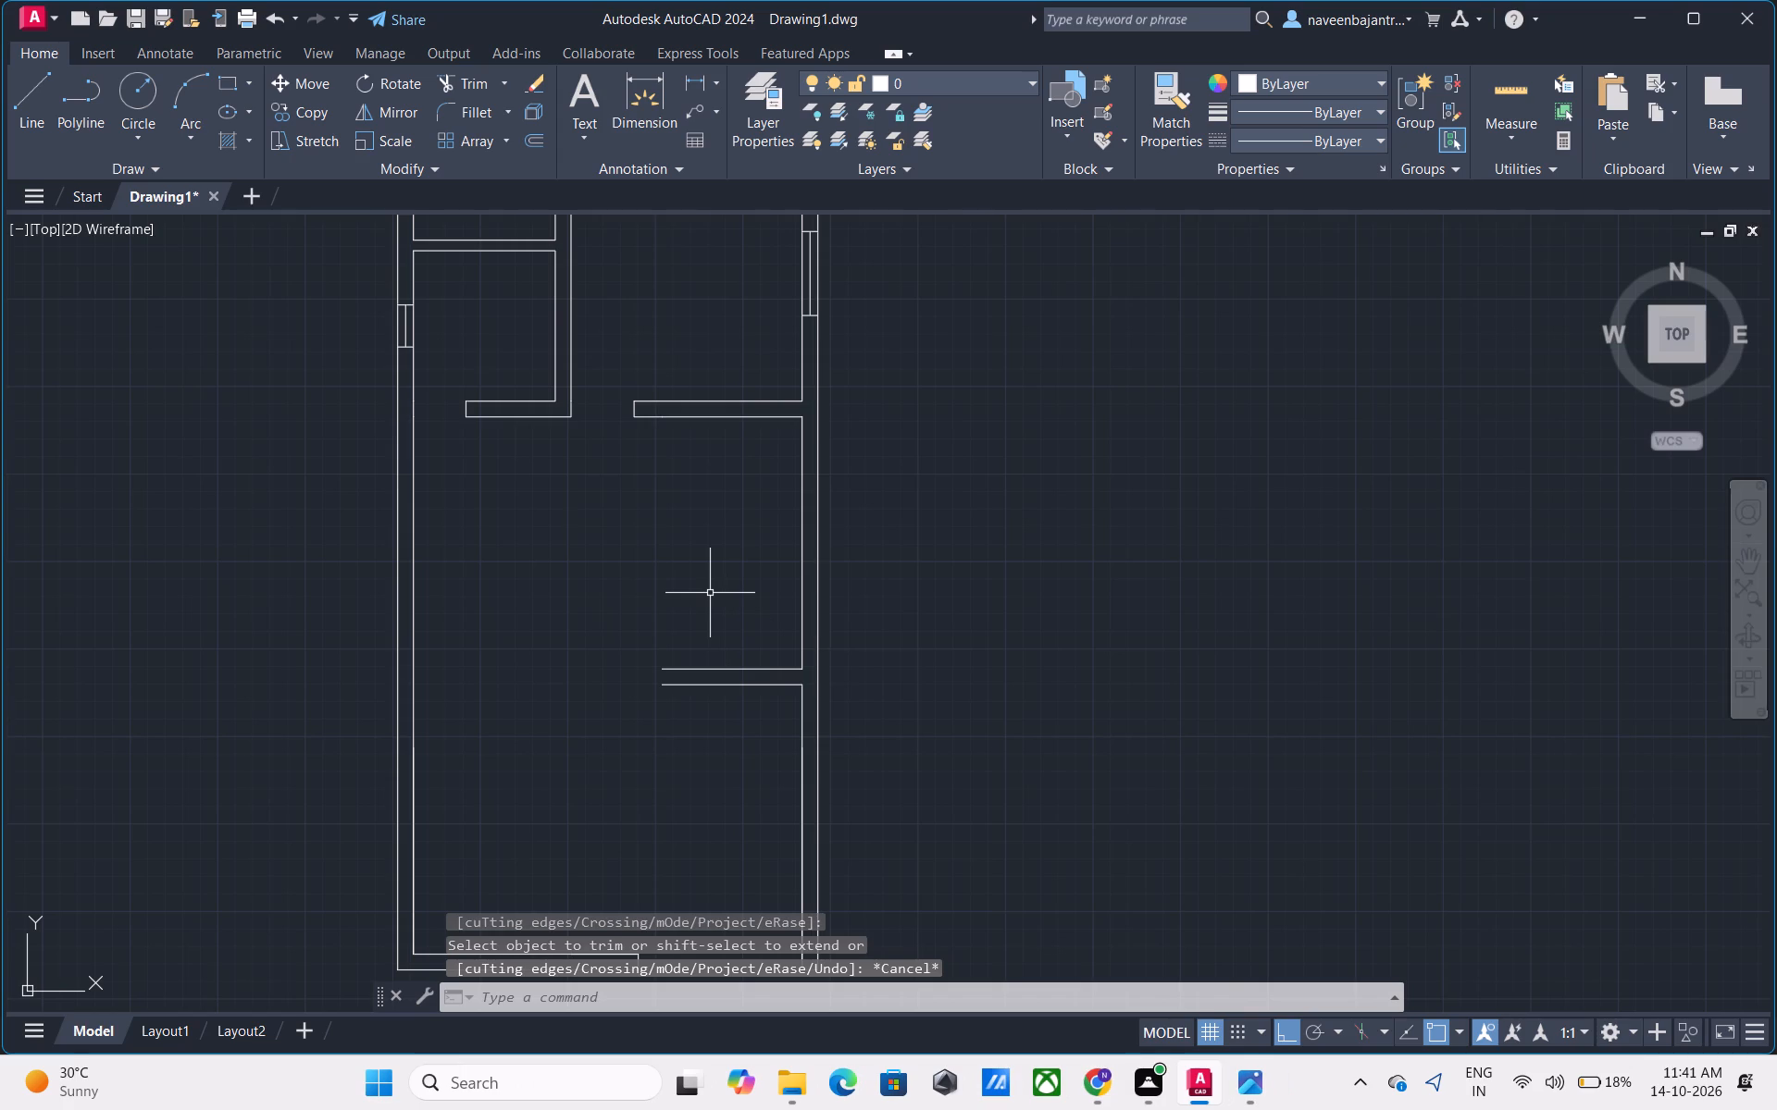
Offset the east wall's inner face between the two partitions 6'8" to the west.
key(o)
key(space)
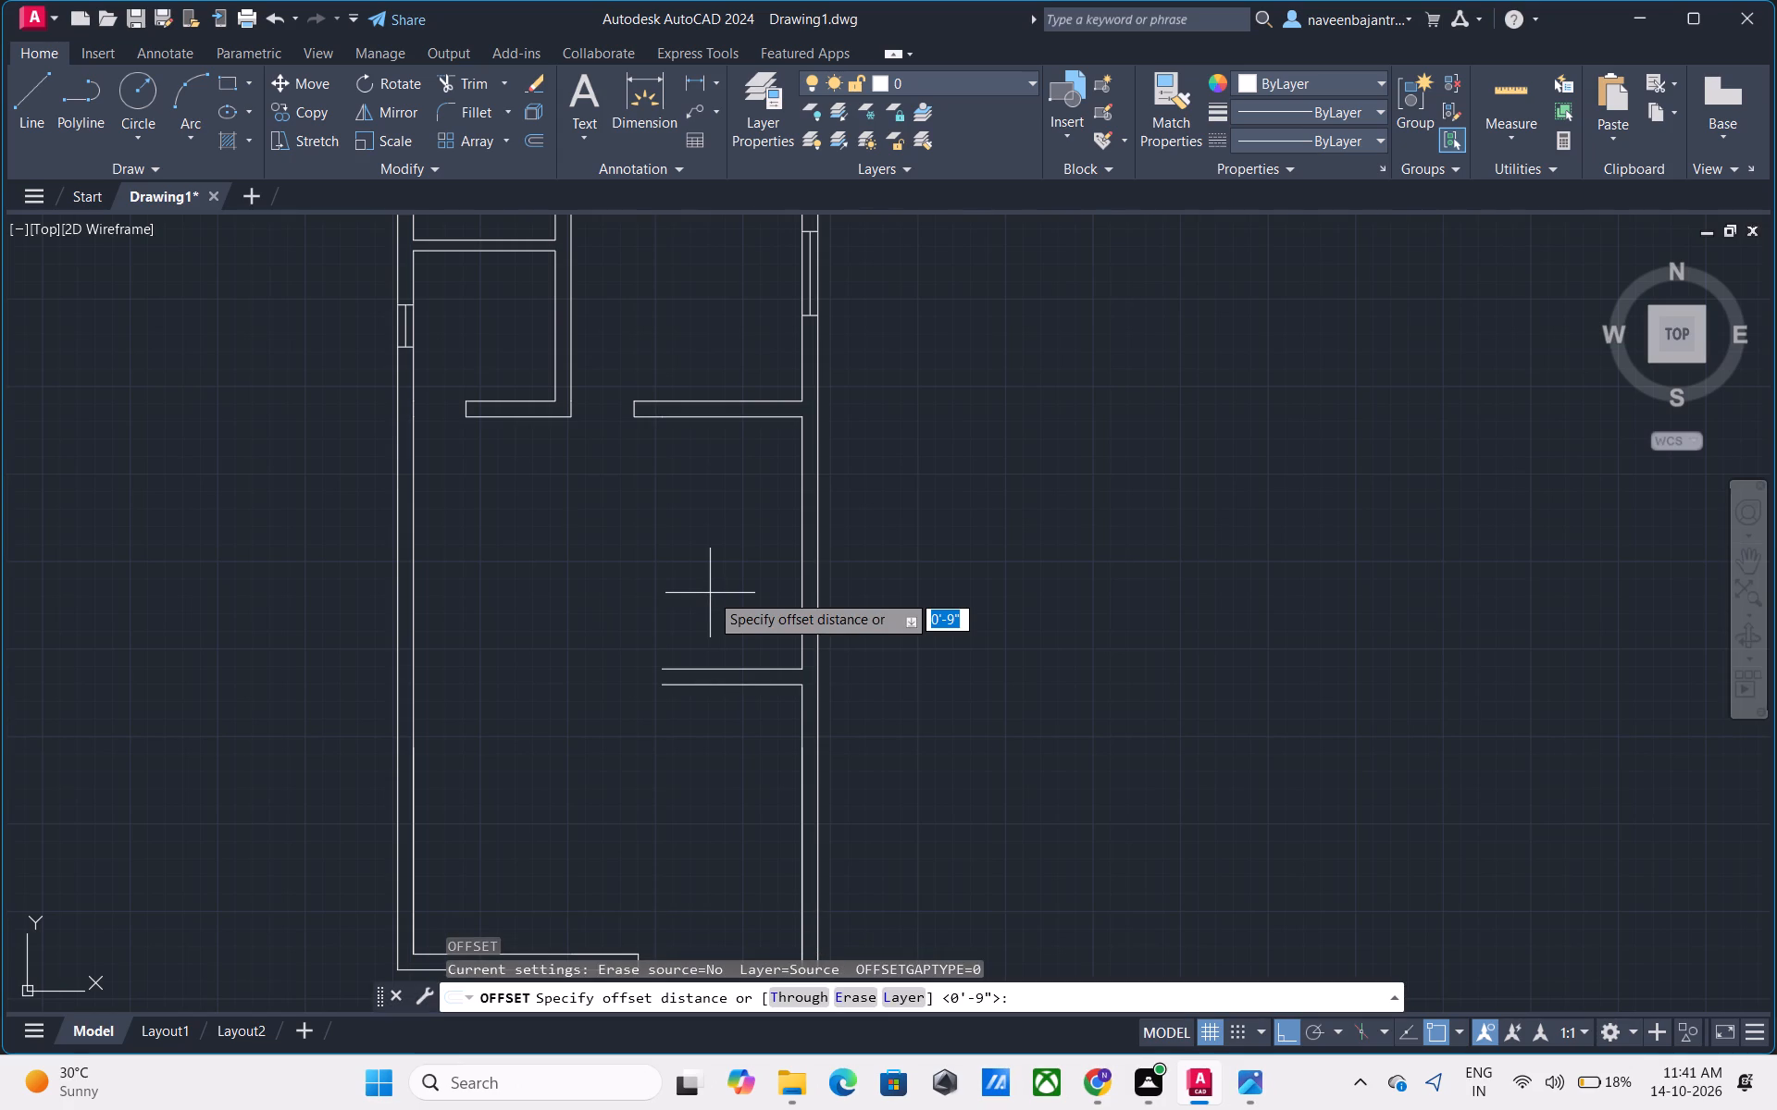
text(6')
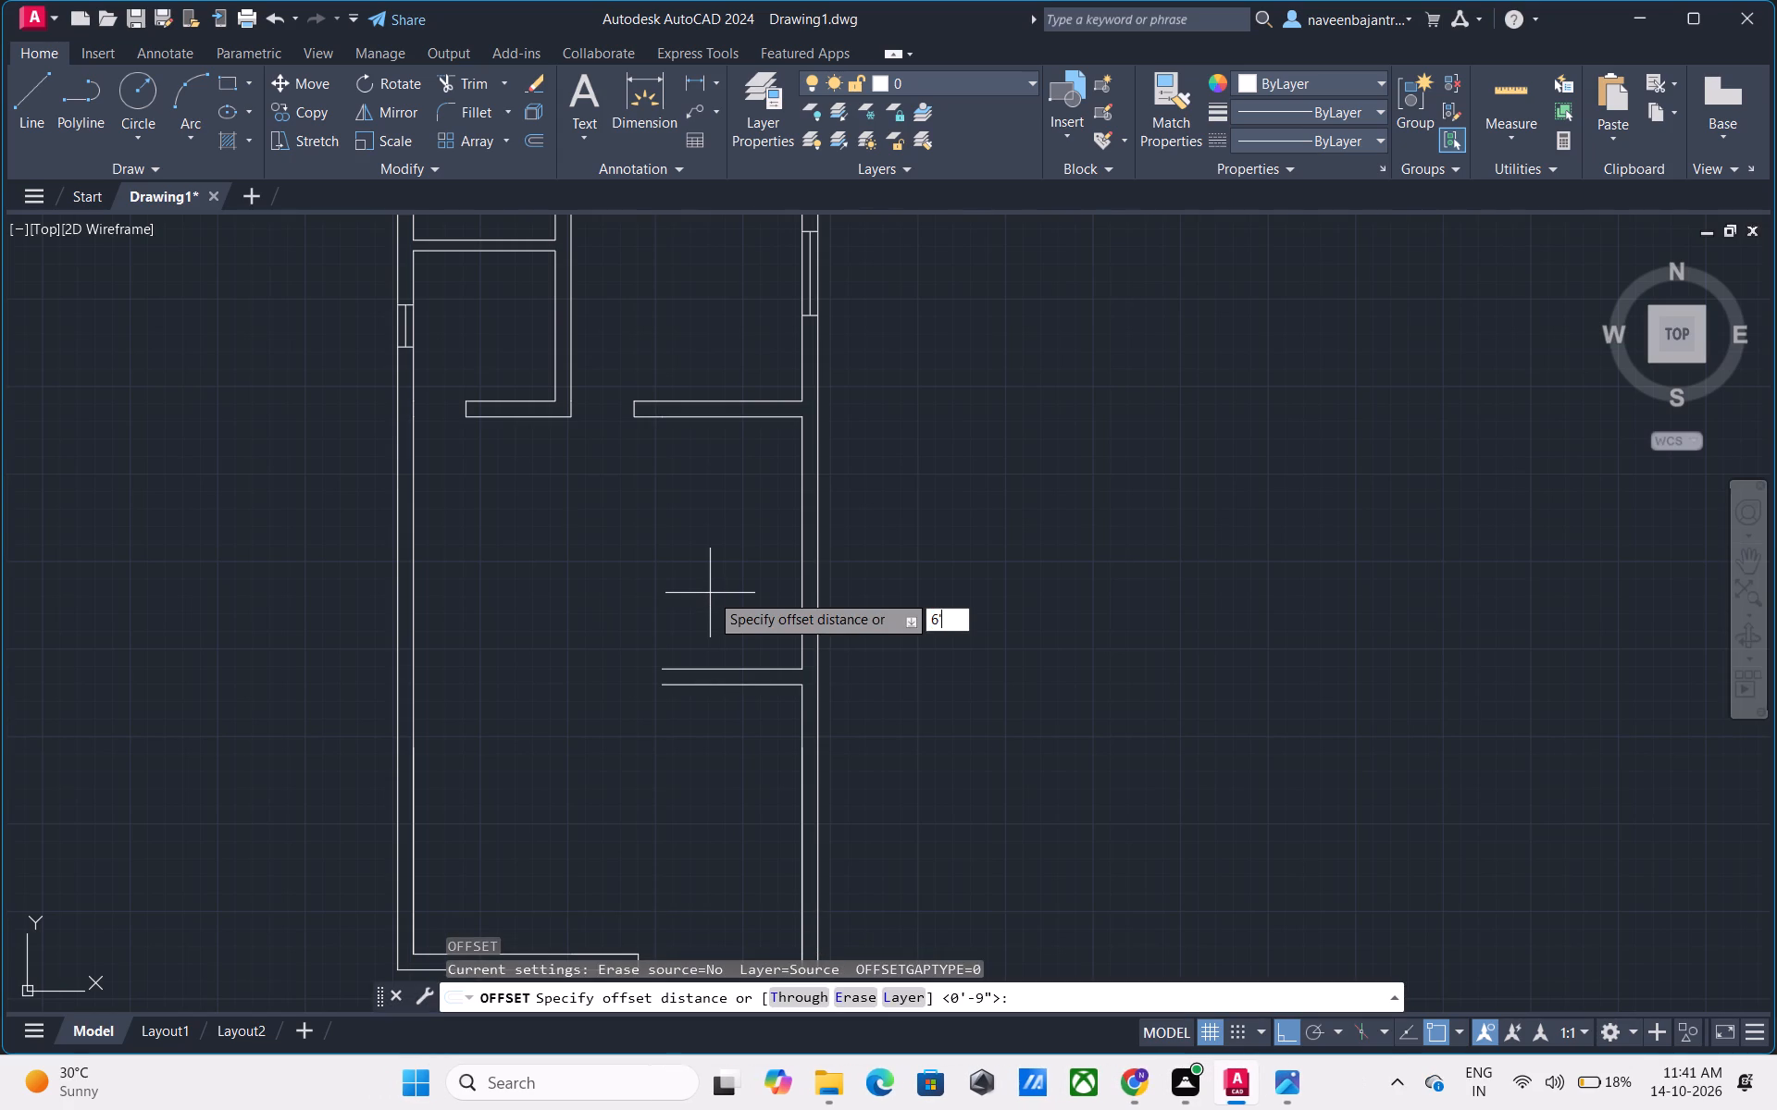
key(8)
key(shift+quotedbl)
key(Return)
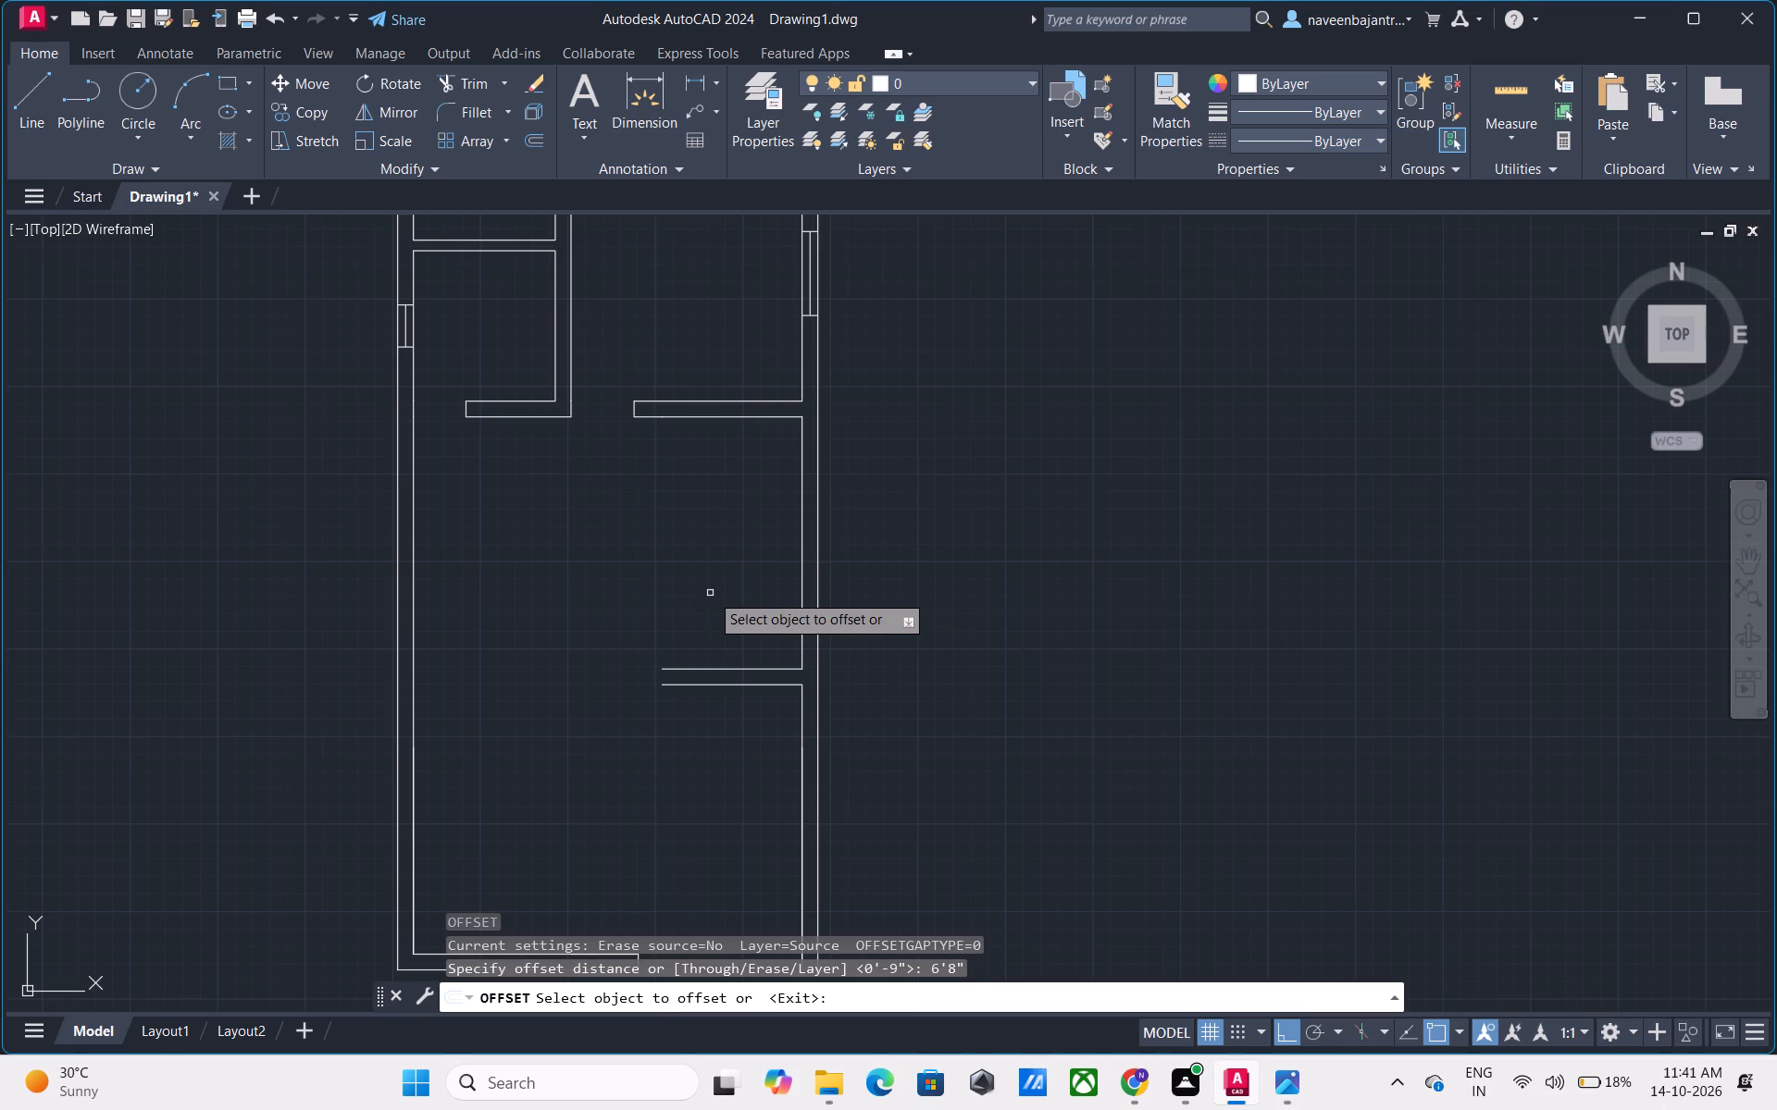
click(802, 610)
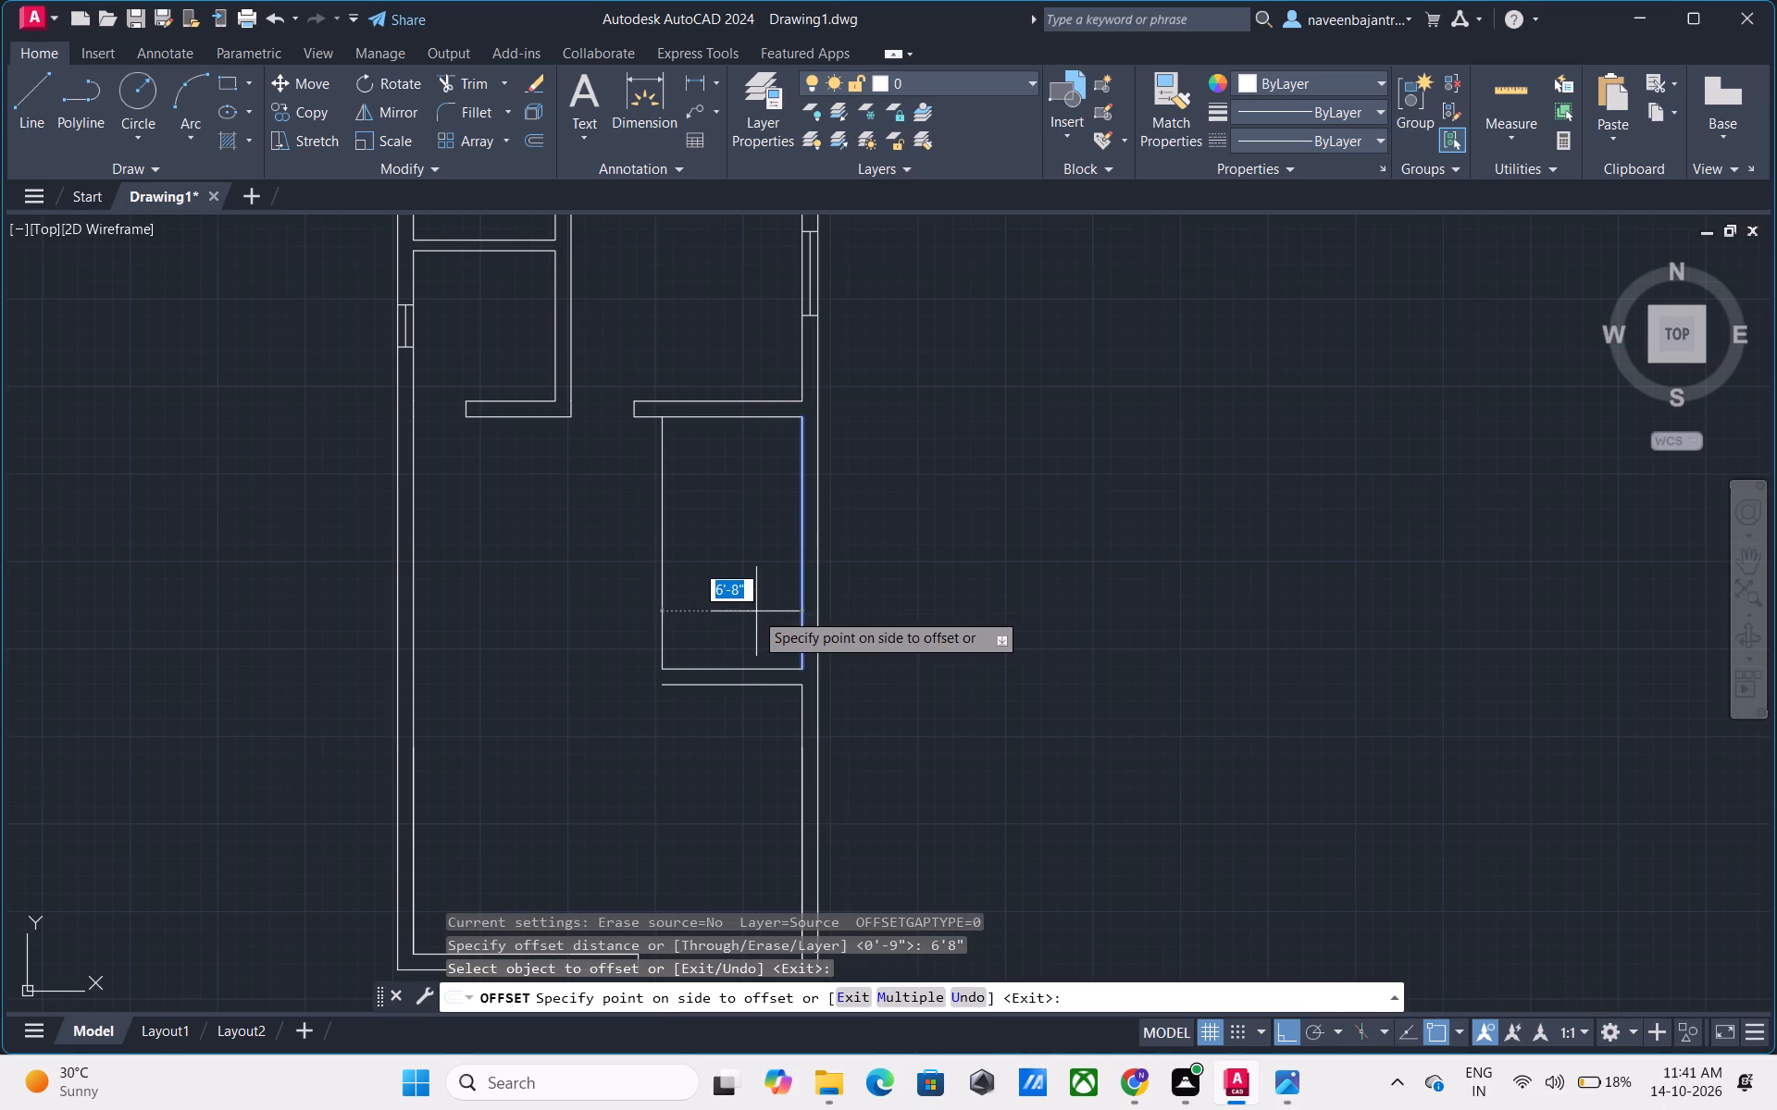
click(754, 611)
key(Escape)
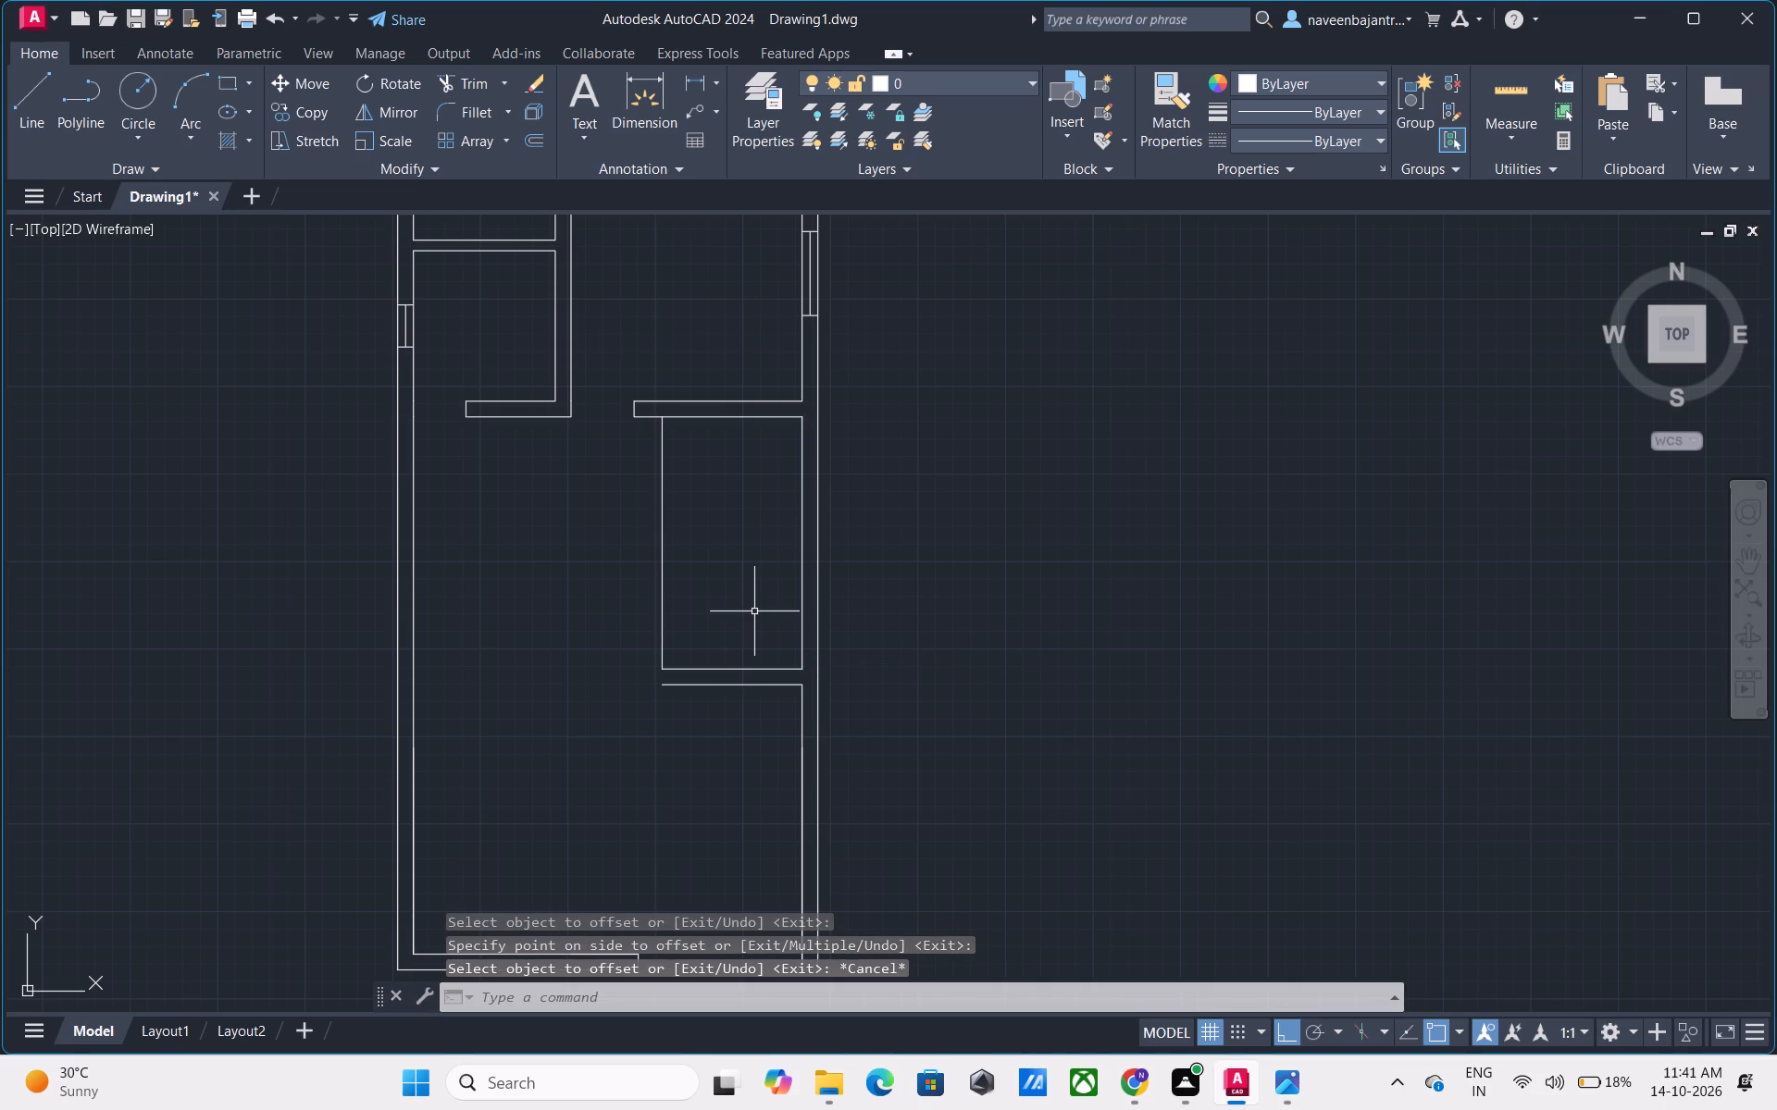
Offset the new north-south line 6" to the west to form the east room's west wall.
text(O 6)
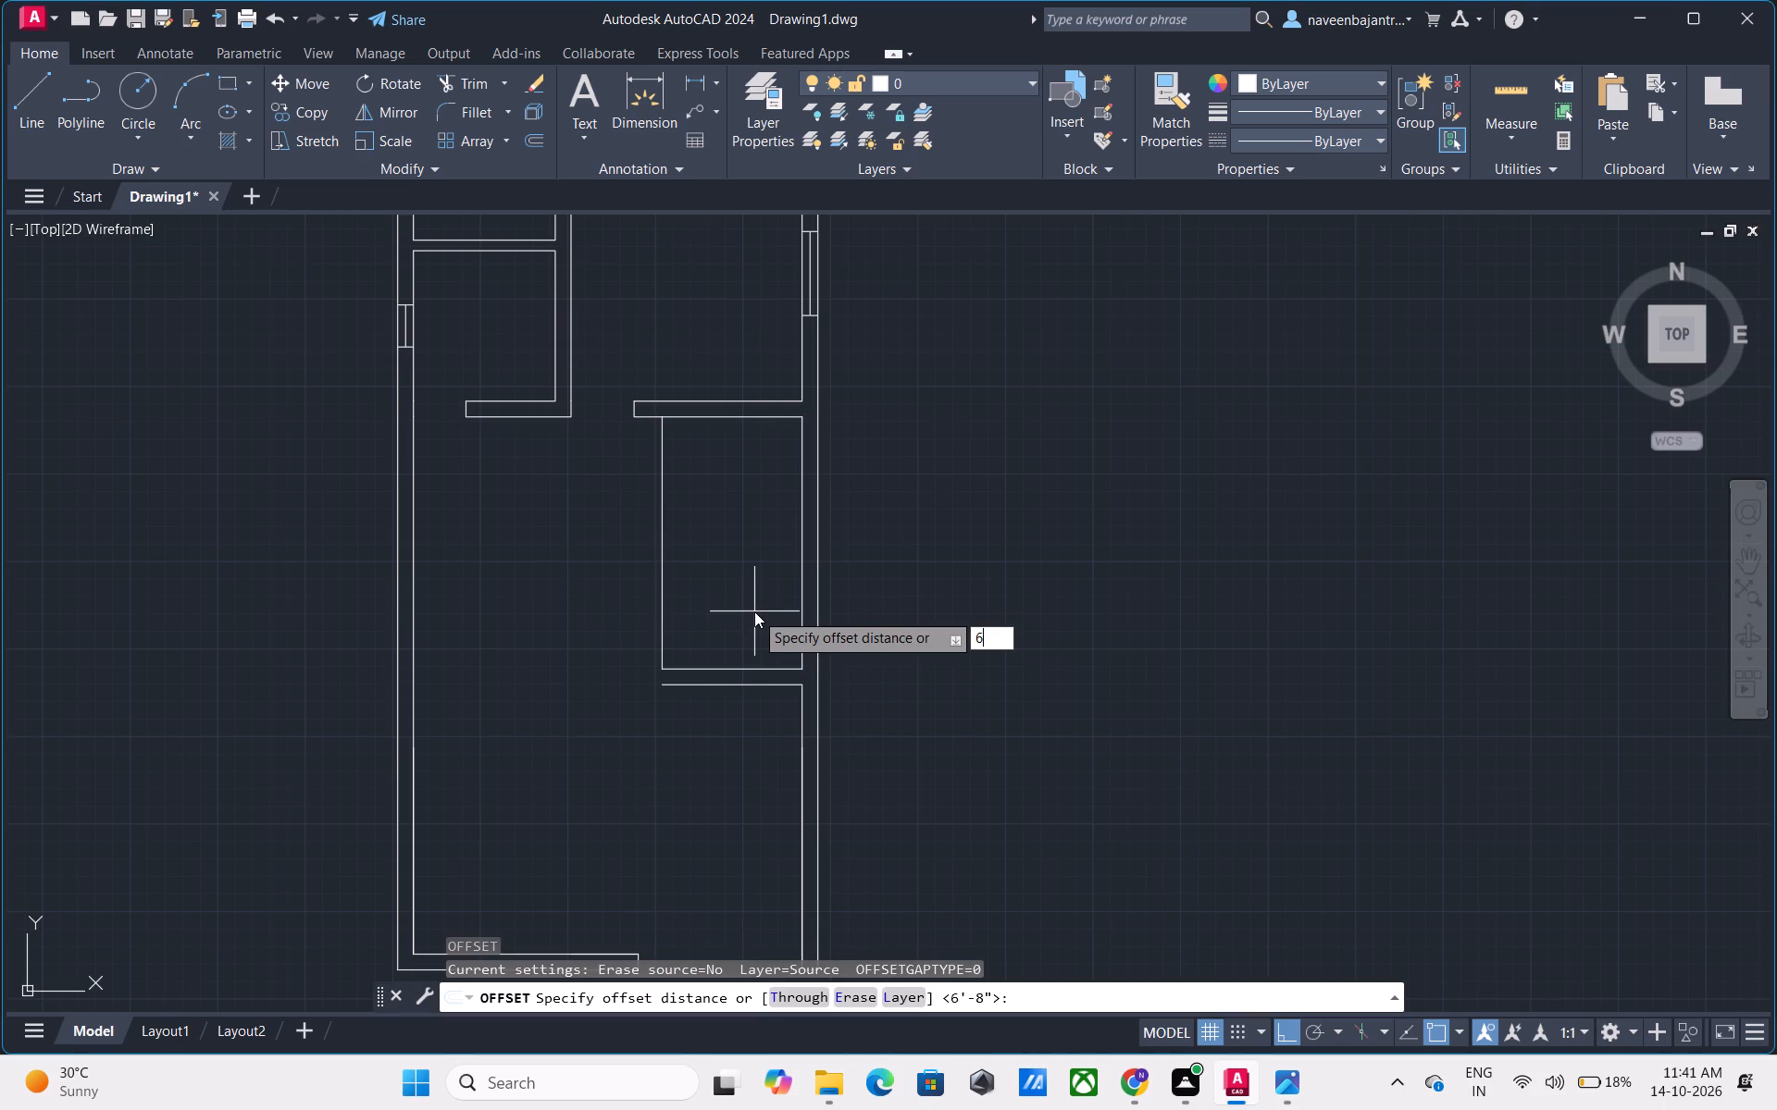
key(shift+quotedbl)
key(Return)
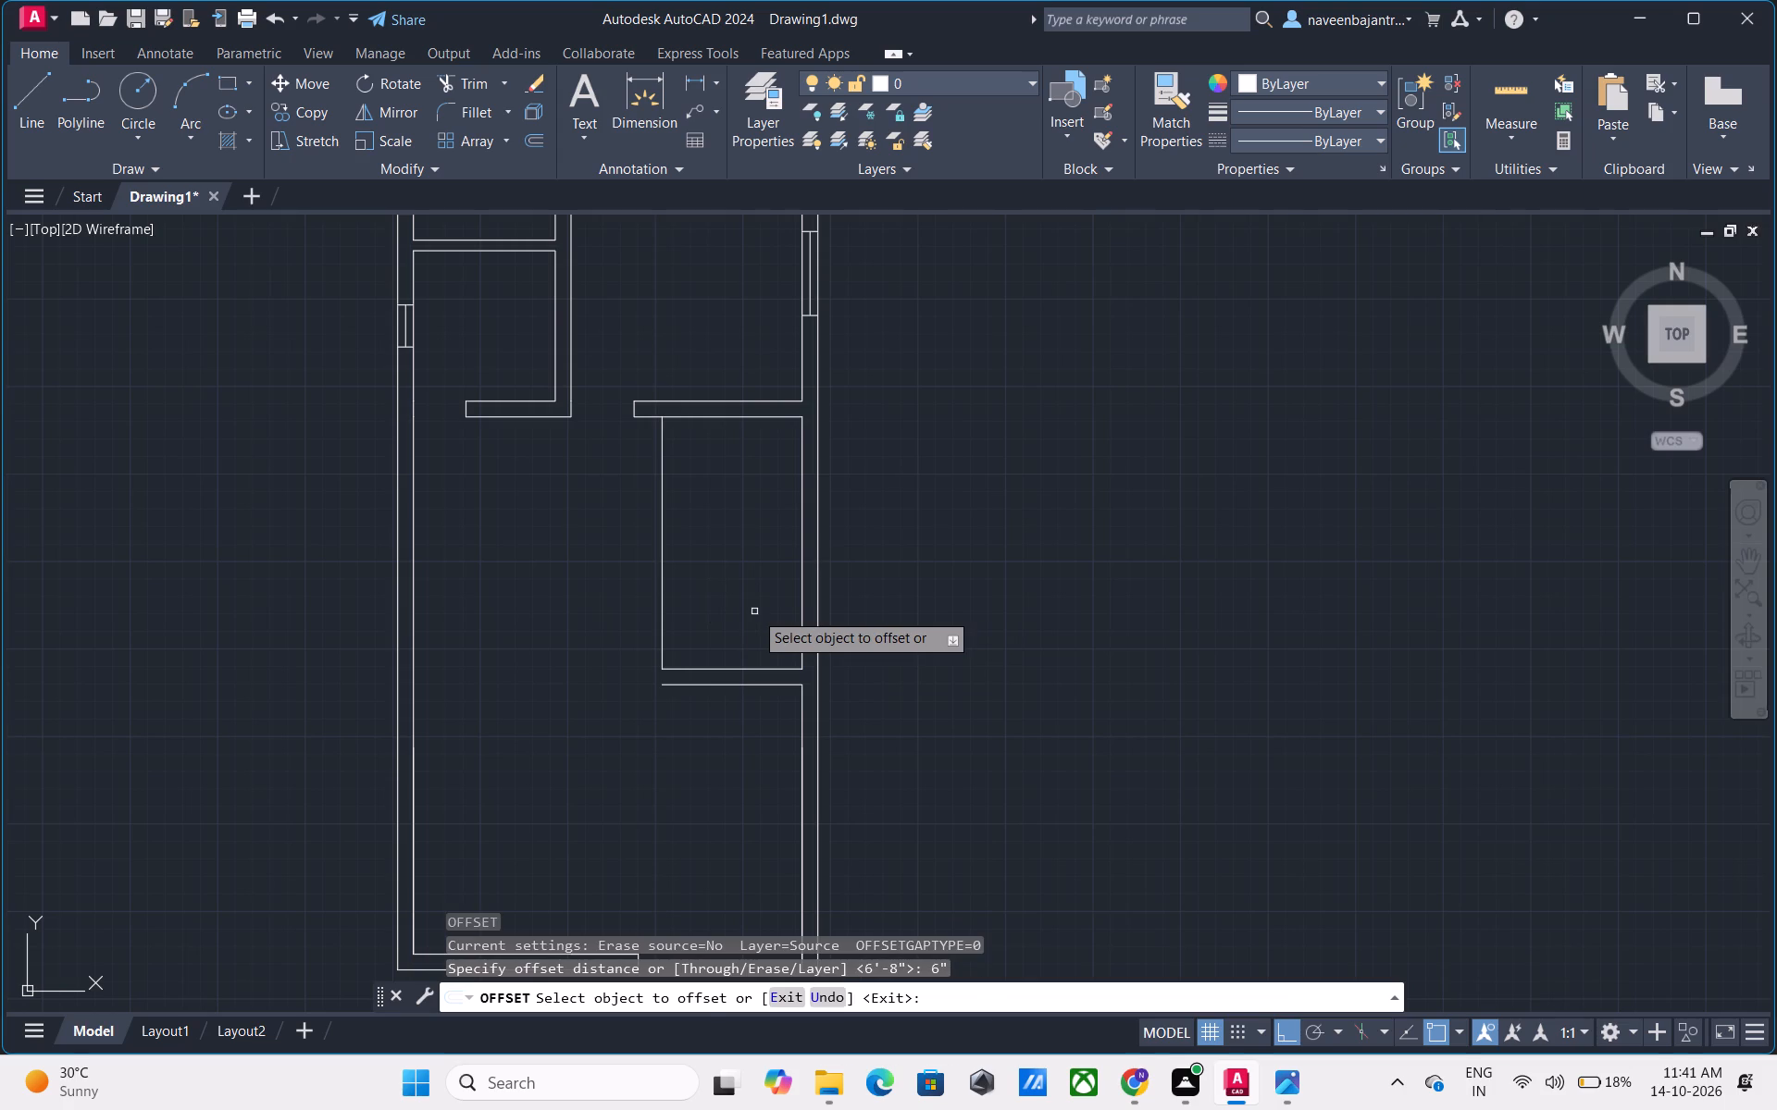
click(661, 566)
click(611, 574)
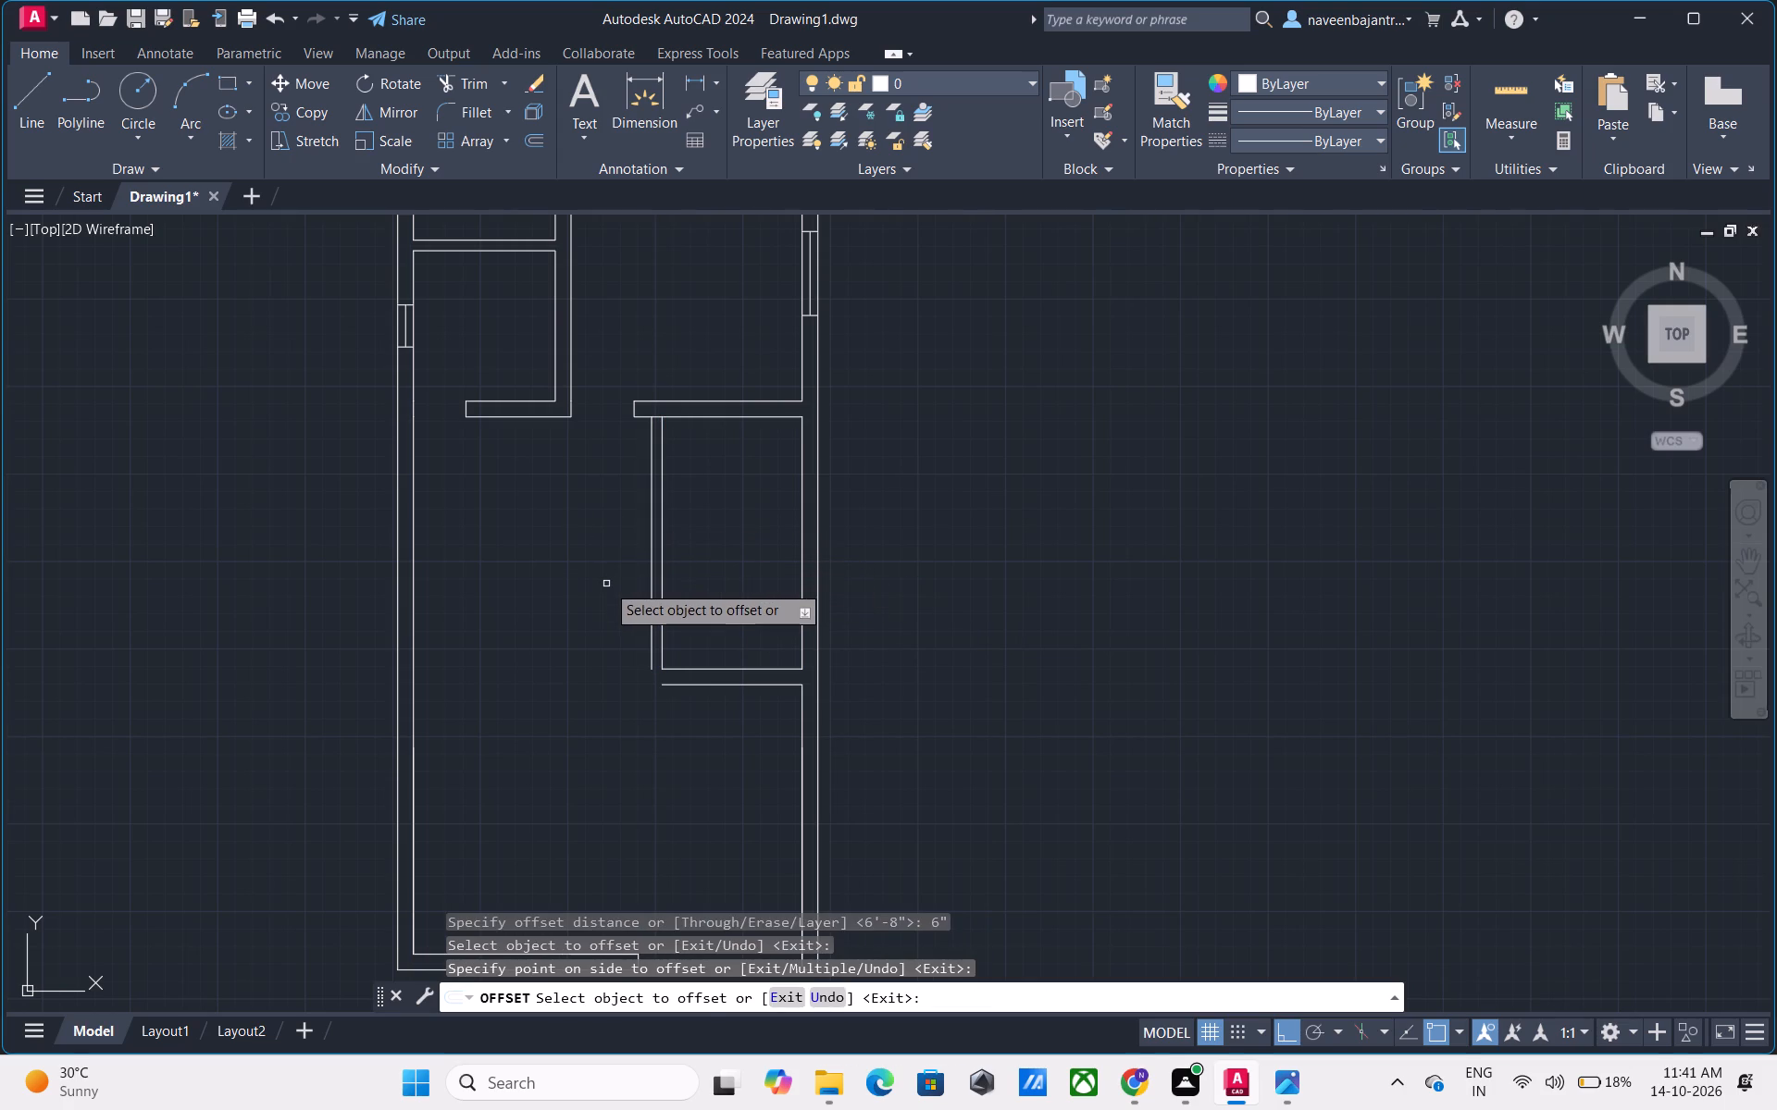
key(Escape)
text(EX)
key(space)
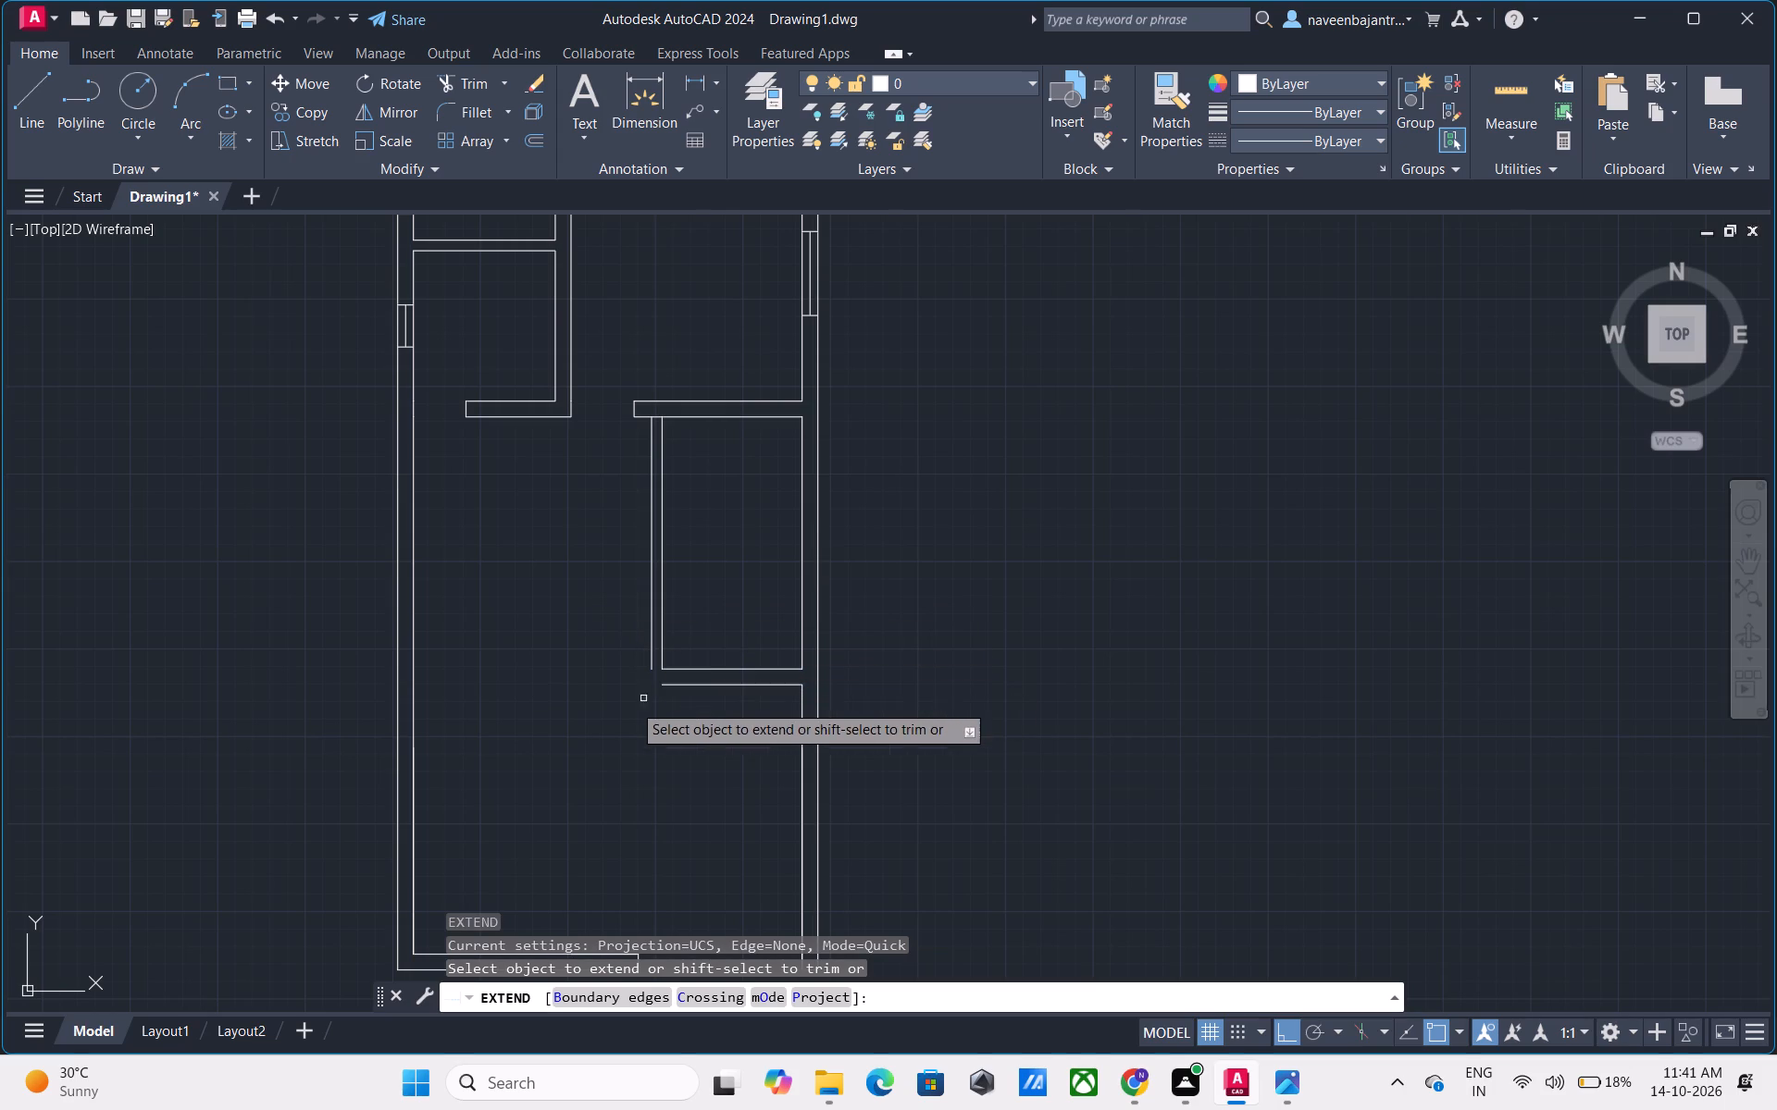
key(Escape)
Draw lines continuing the 6" wall's west face southward and the 9" partition's south face westward so they cross at the room's southwest corner.
text(L)
key(space)
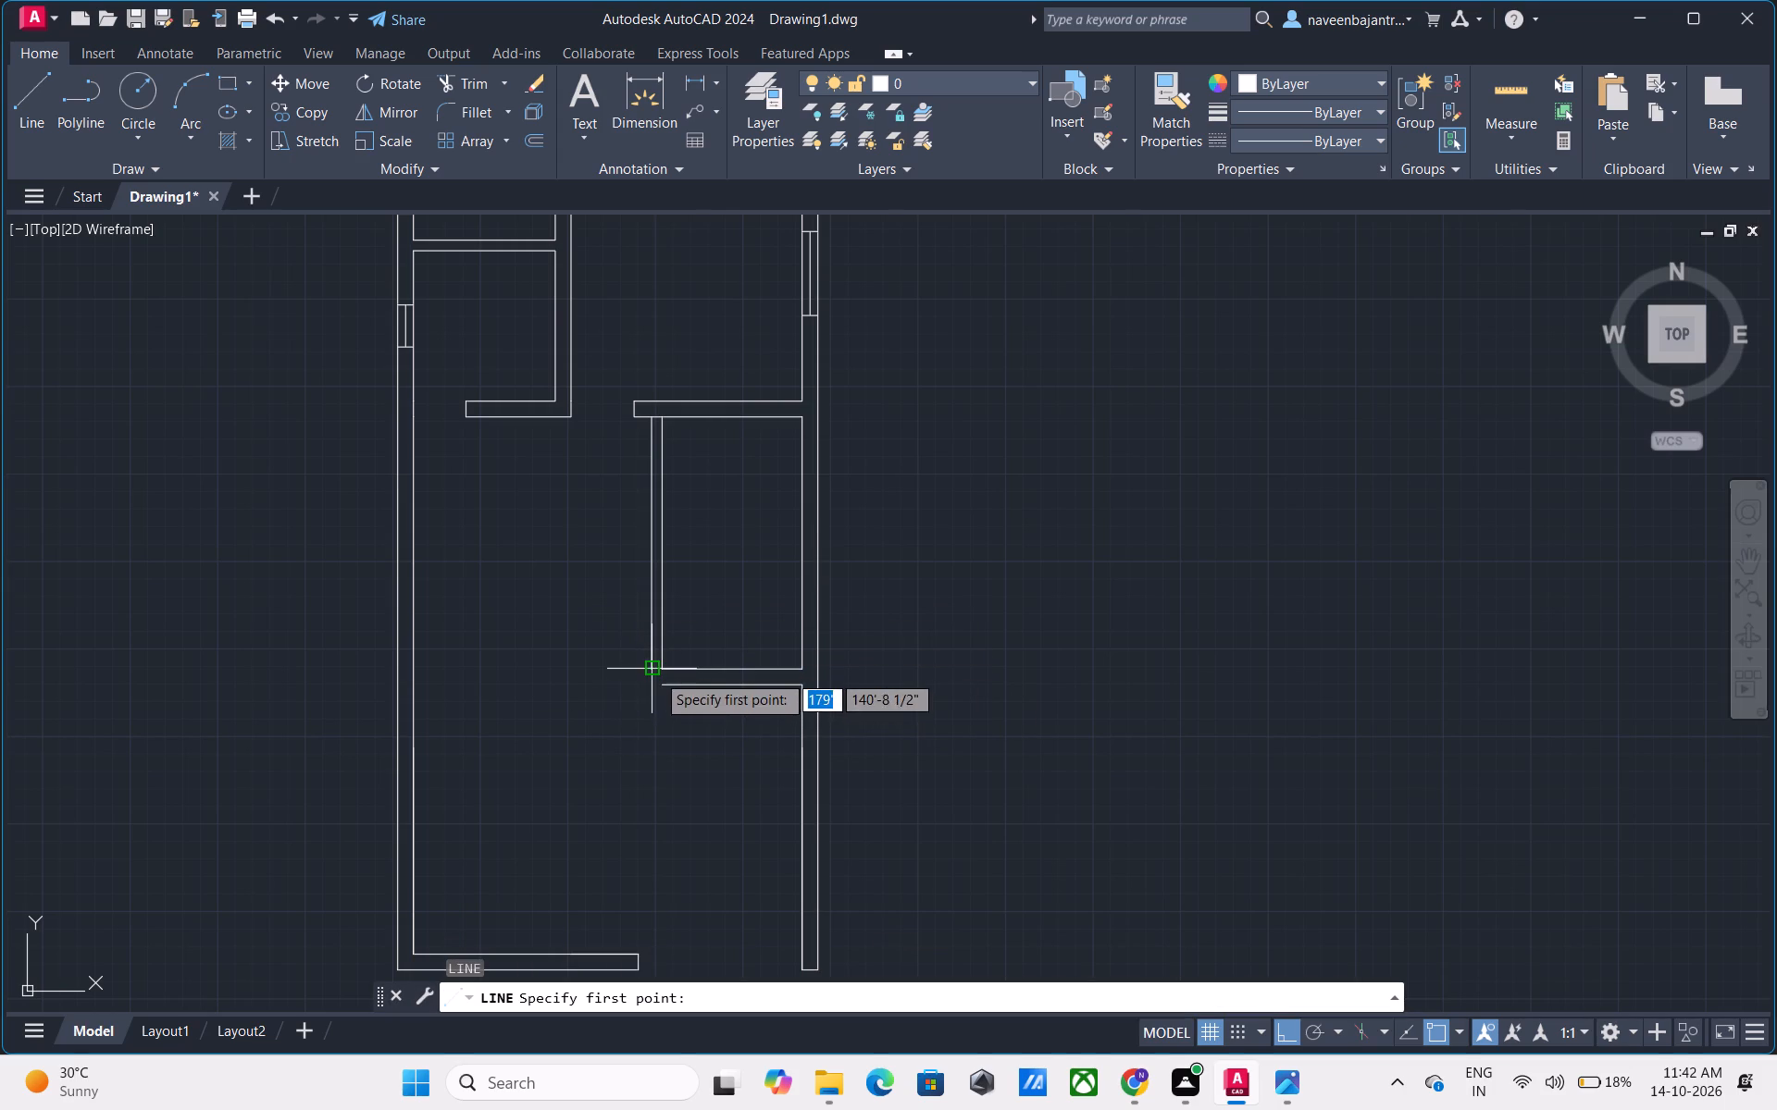
click(656, 672)
click(656, 705)
key(Escape)
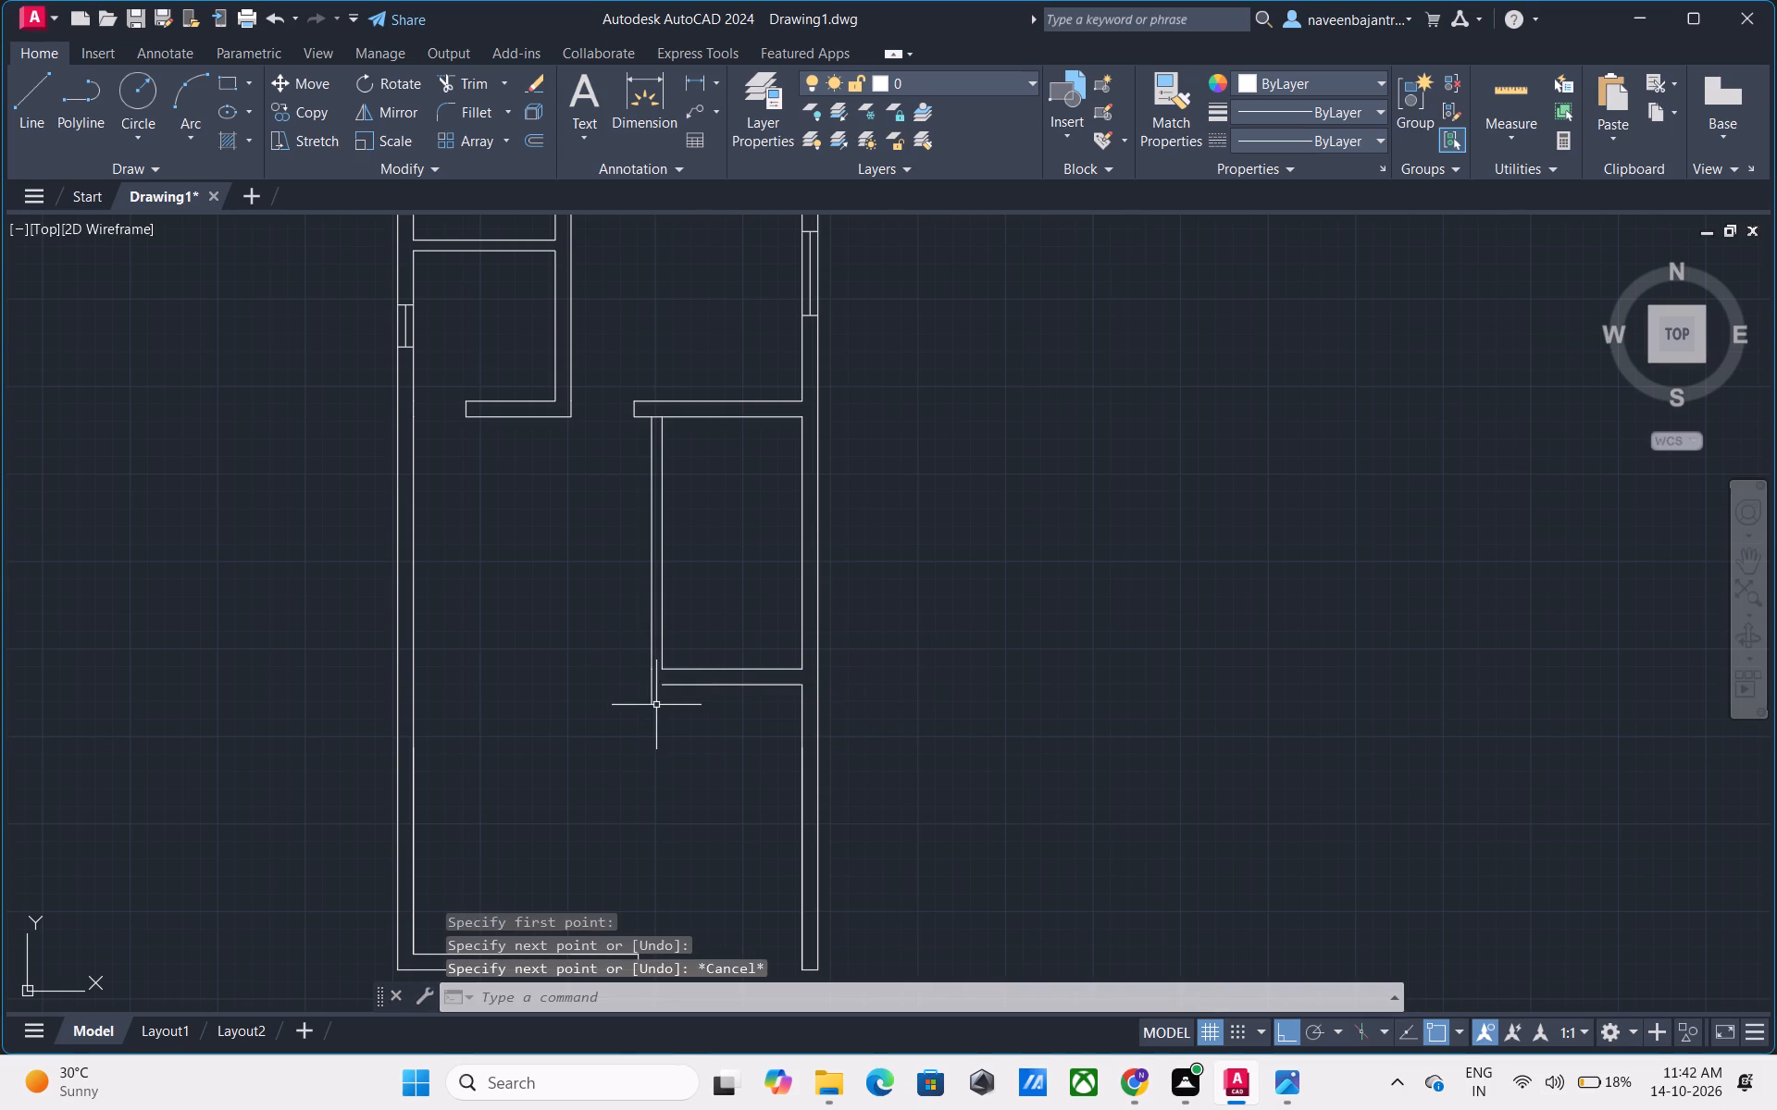
text(L)
key(space)
click(665, 685)
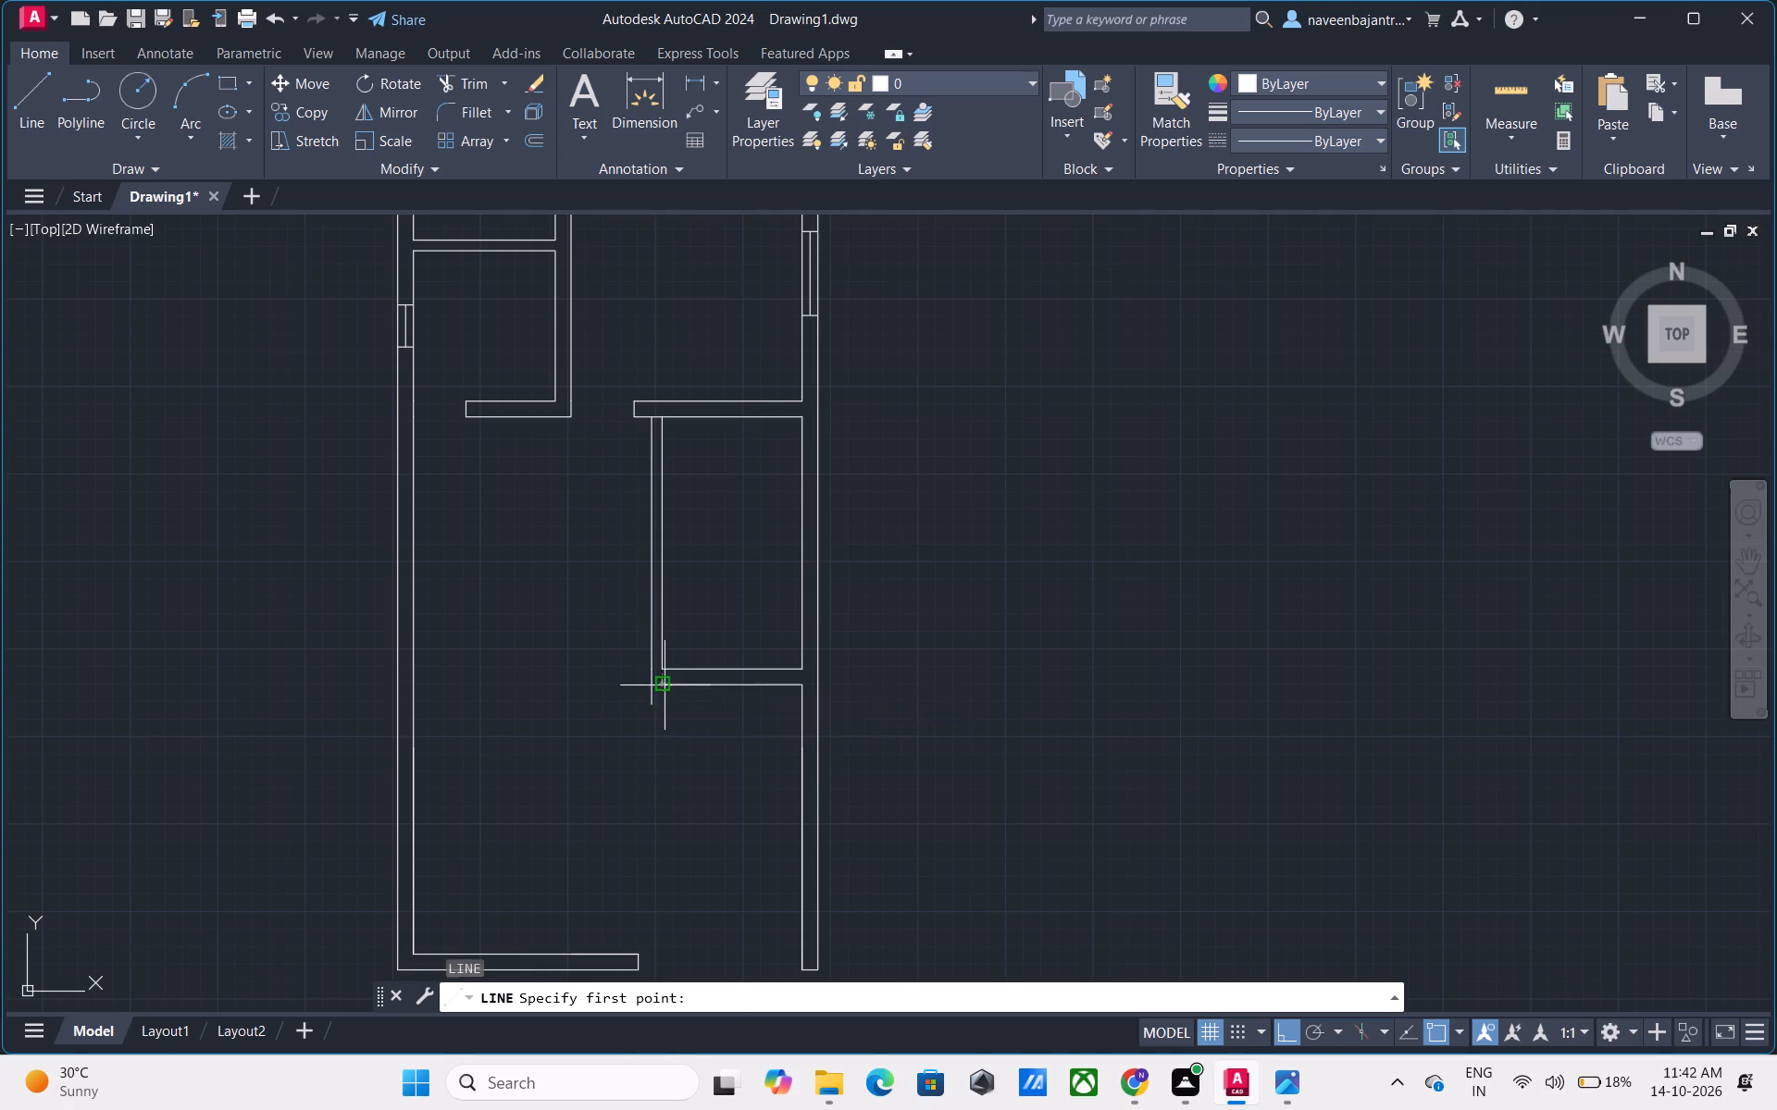
click(625, 685)
key(Escape)
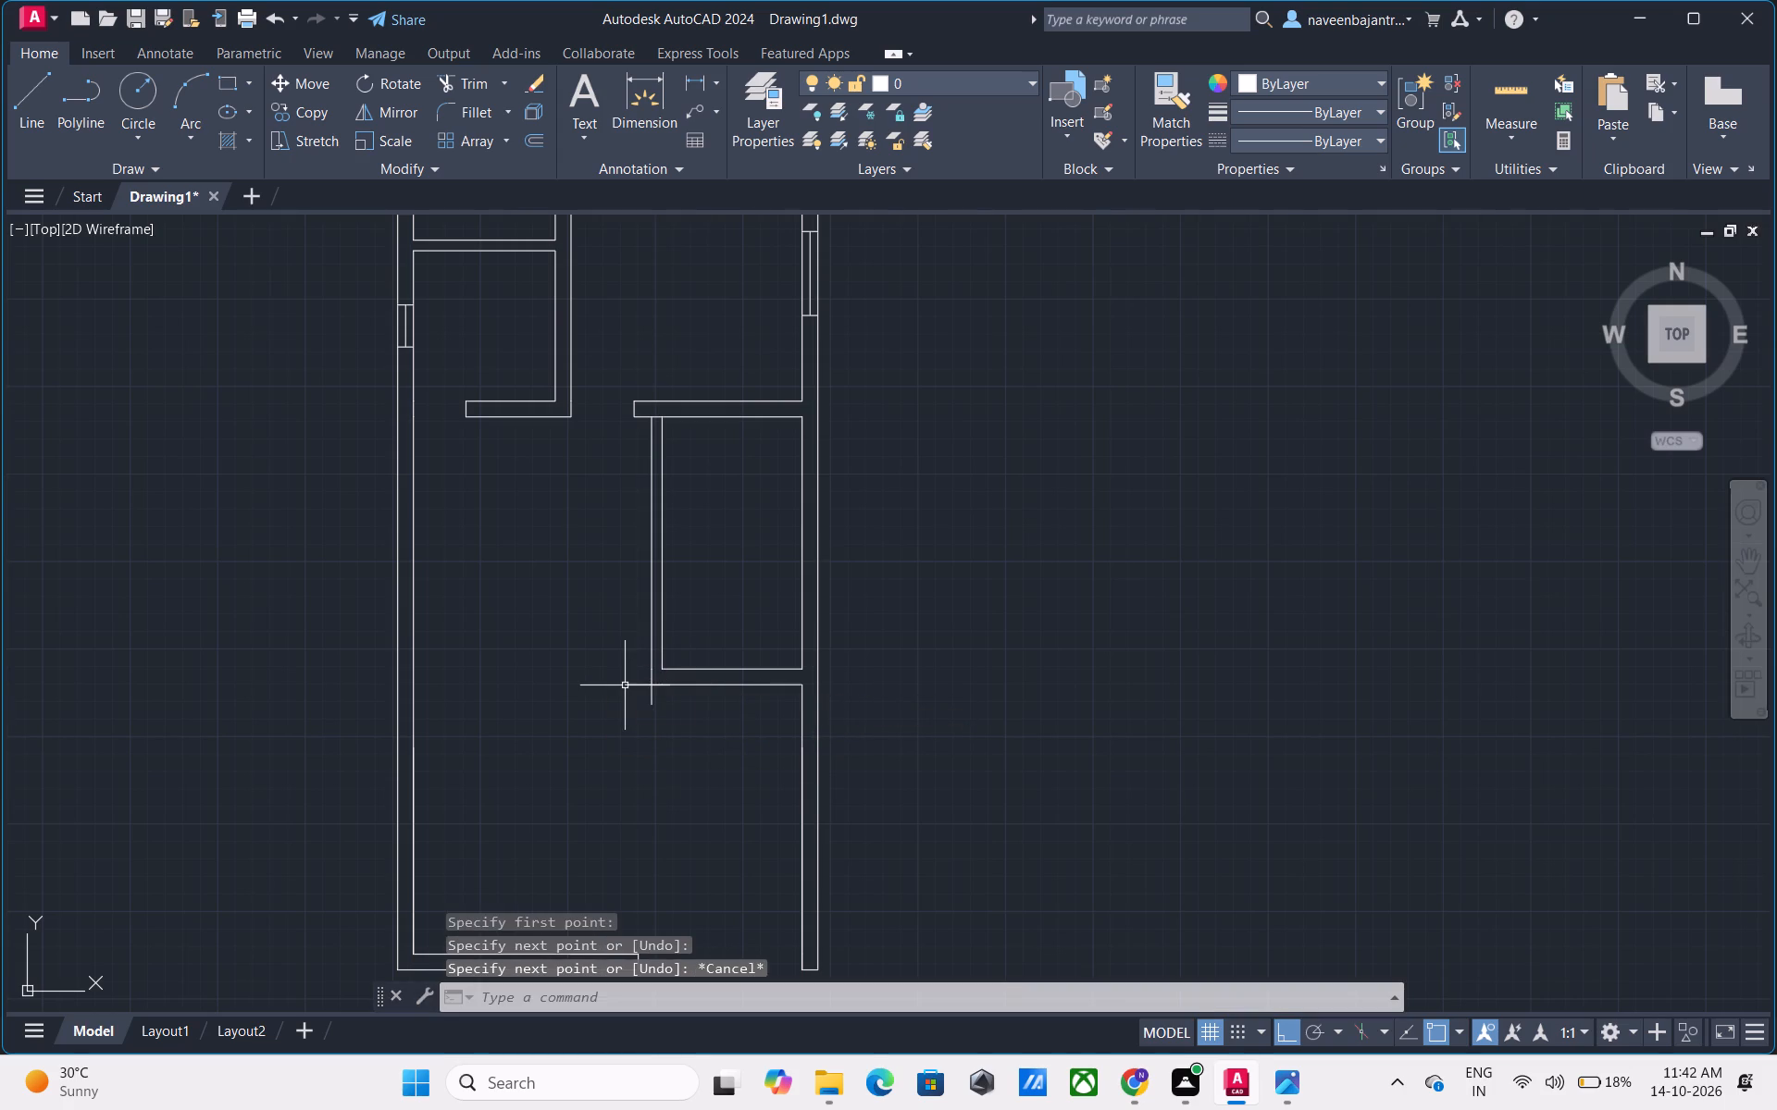
Trim the overshooting ends at the room's southwest corner and the northern partition's face segment between the 6" wall's lines.
text(TR)
key(space)
click(630, 685)
click(651, 695)
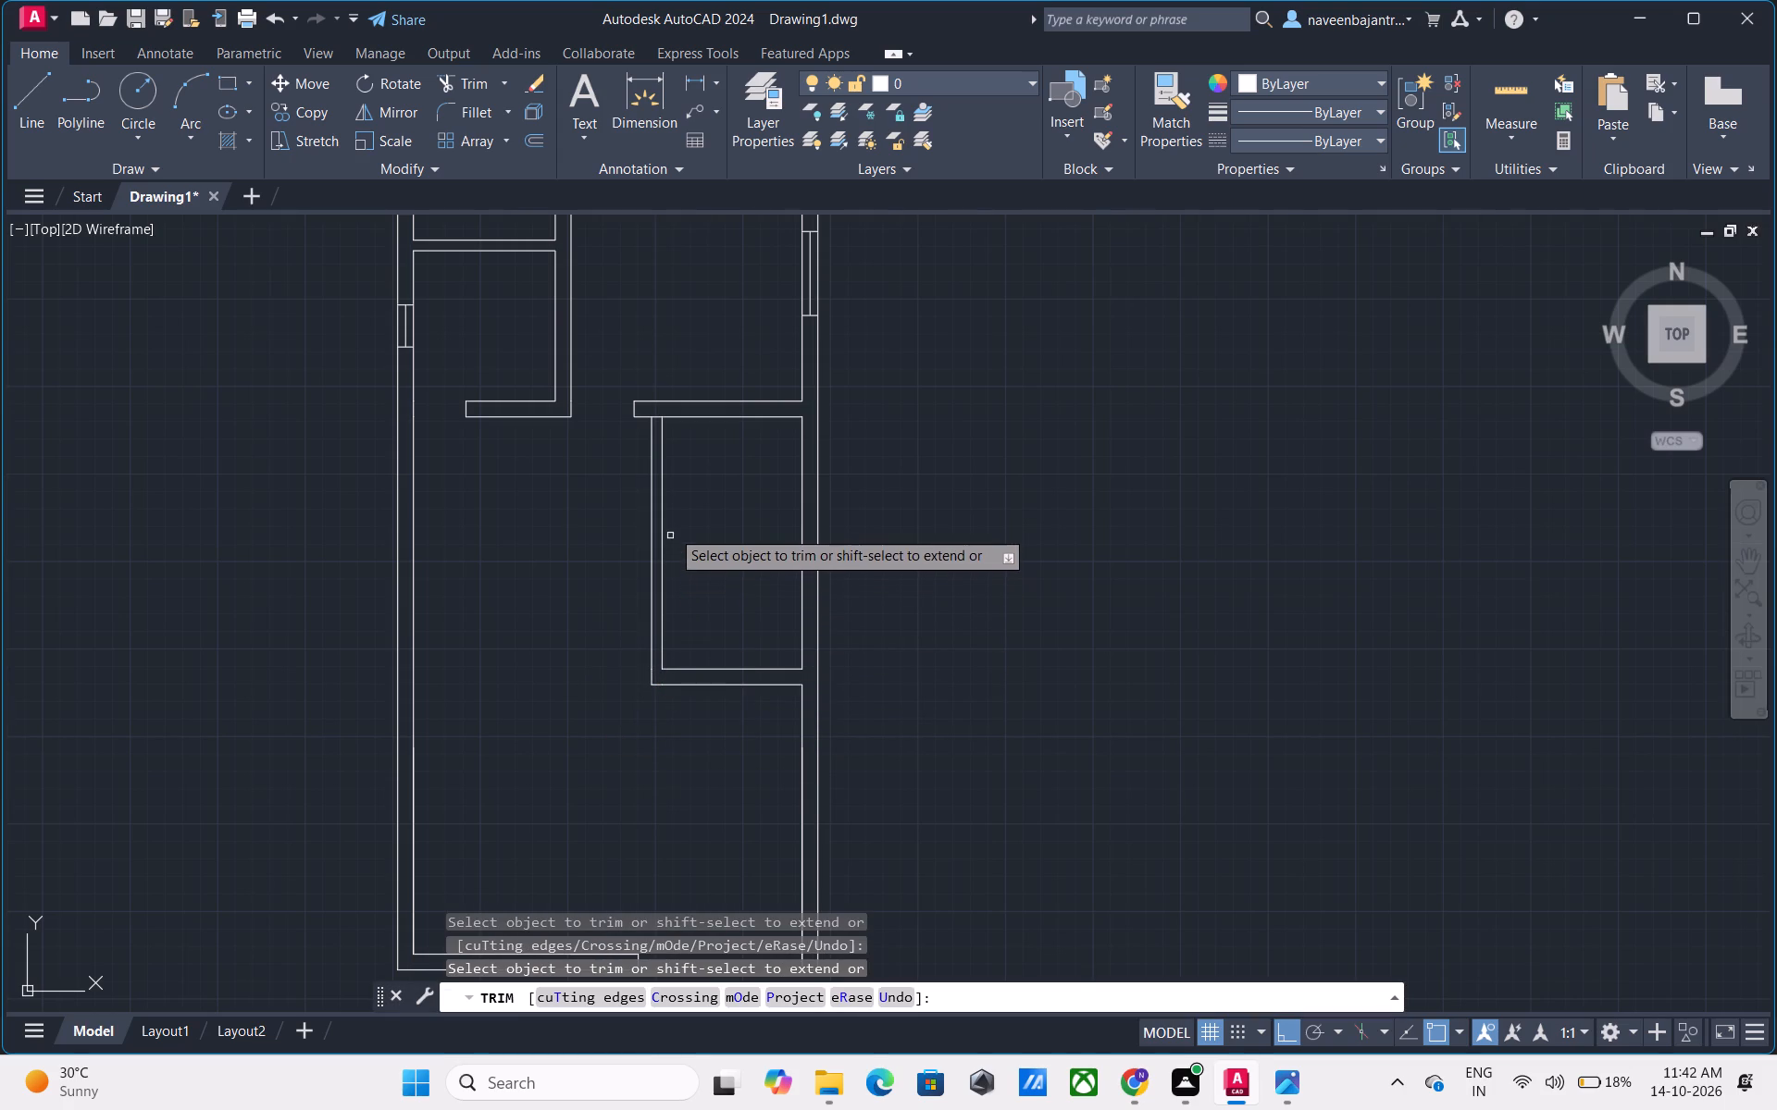
scroll(652, 422, up, 3)
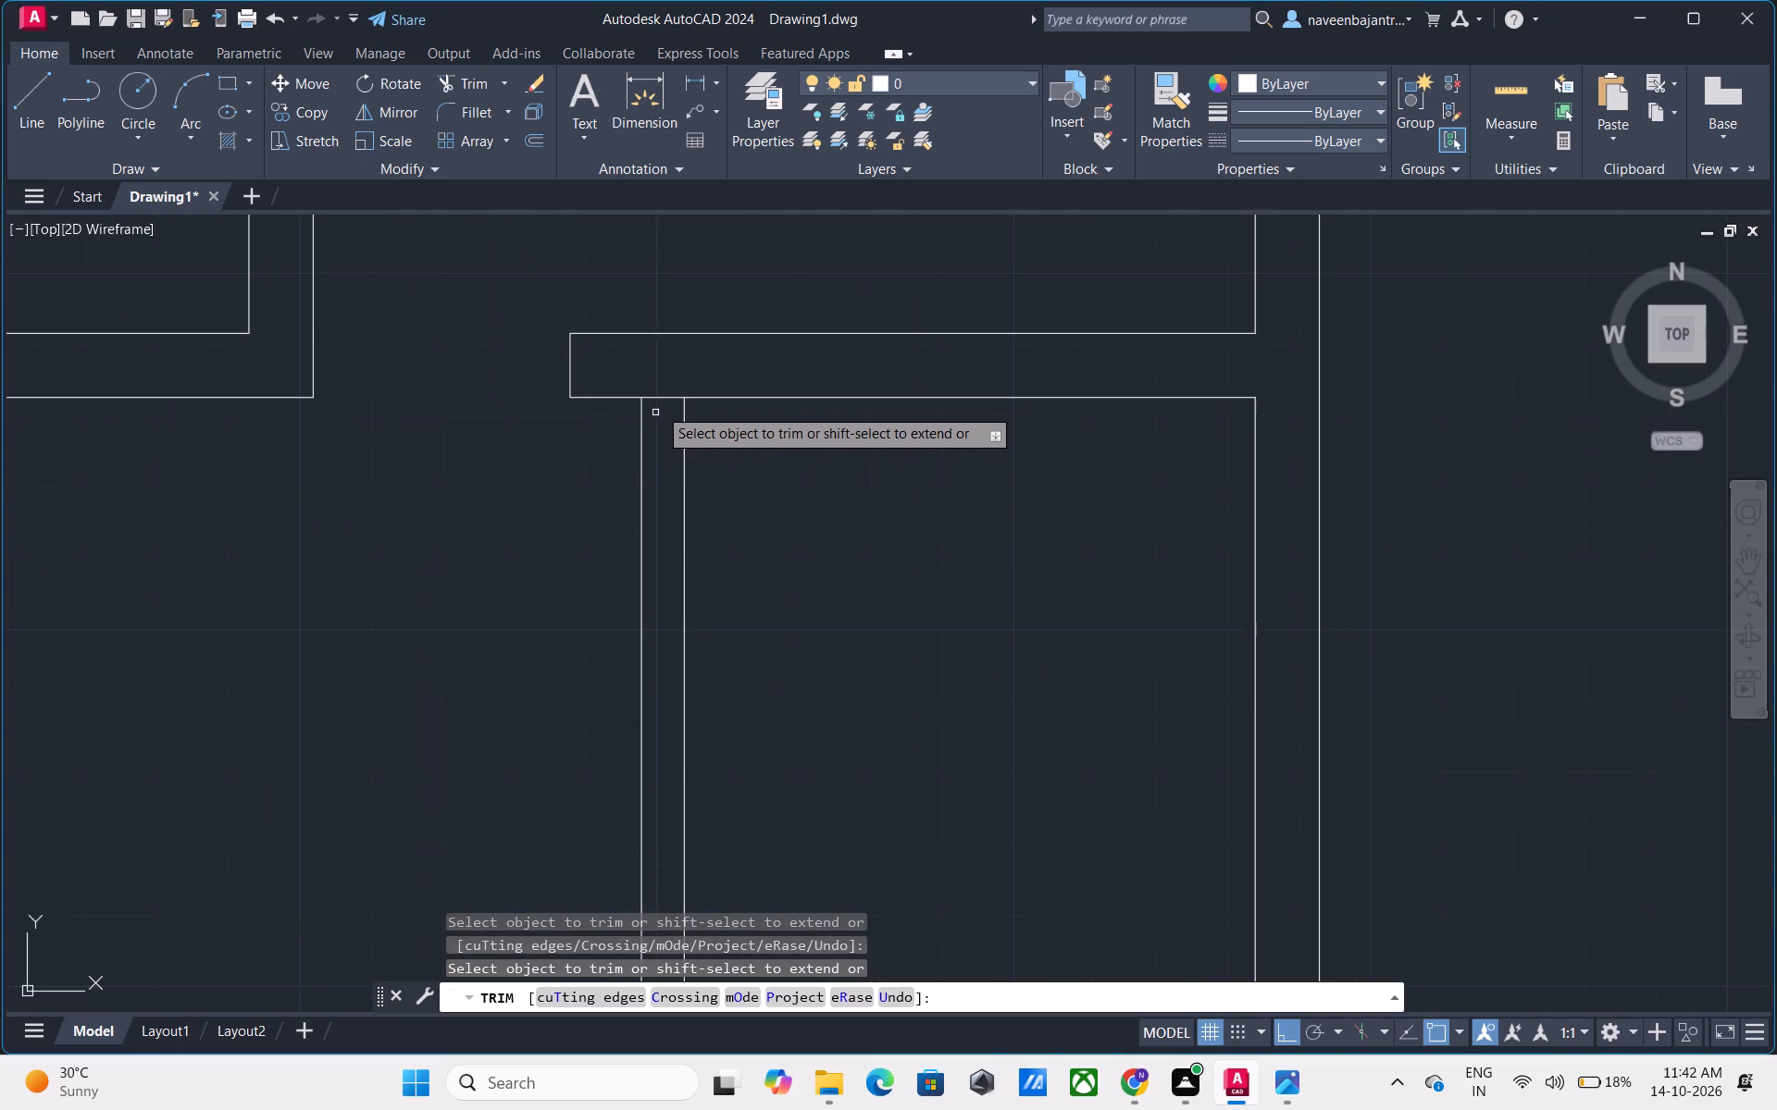
click(662, 399)
scroll(662, 399, down, 3)
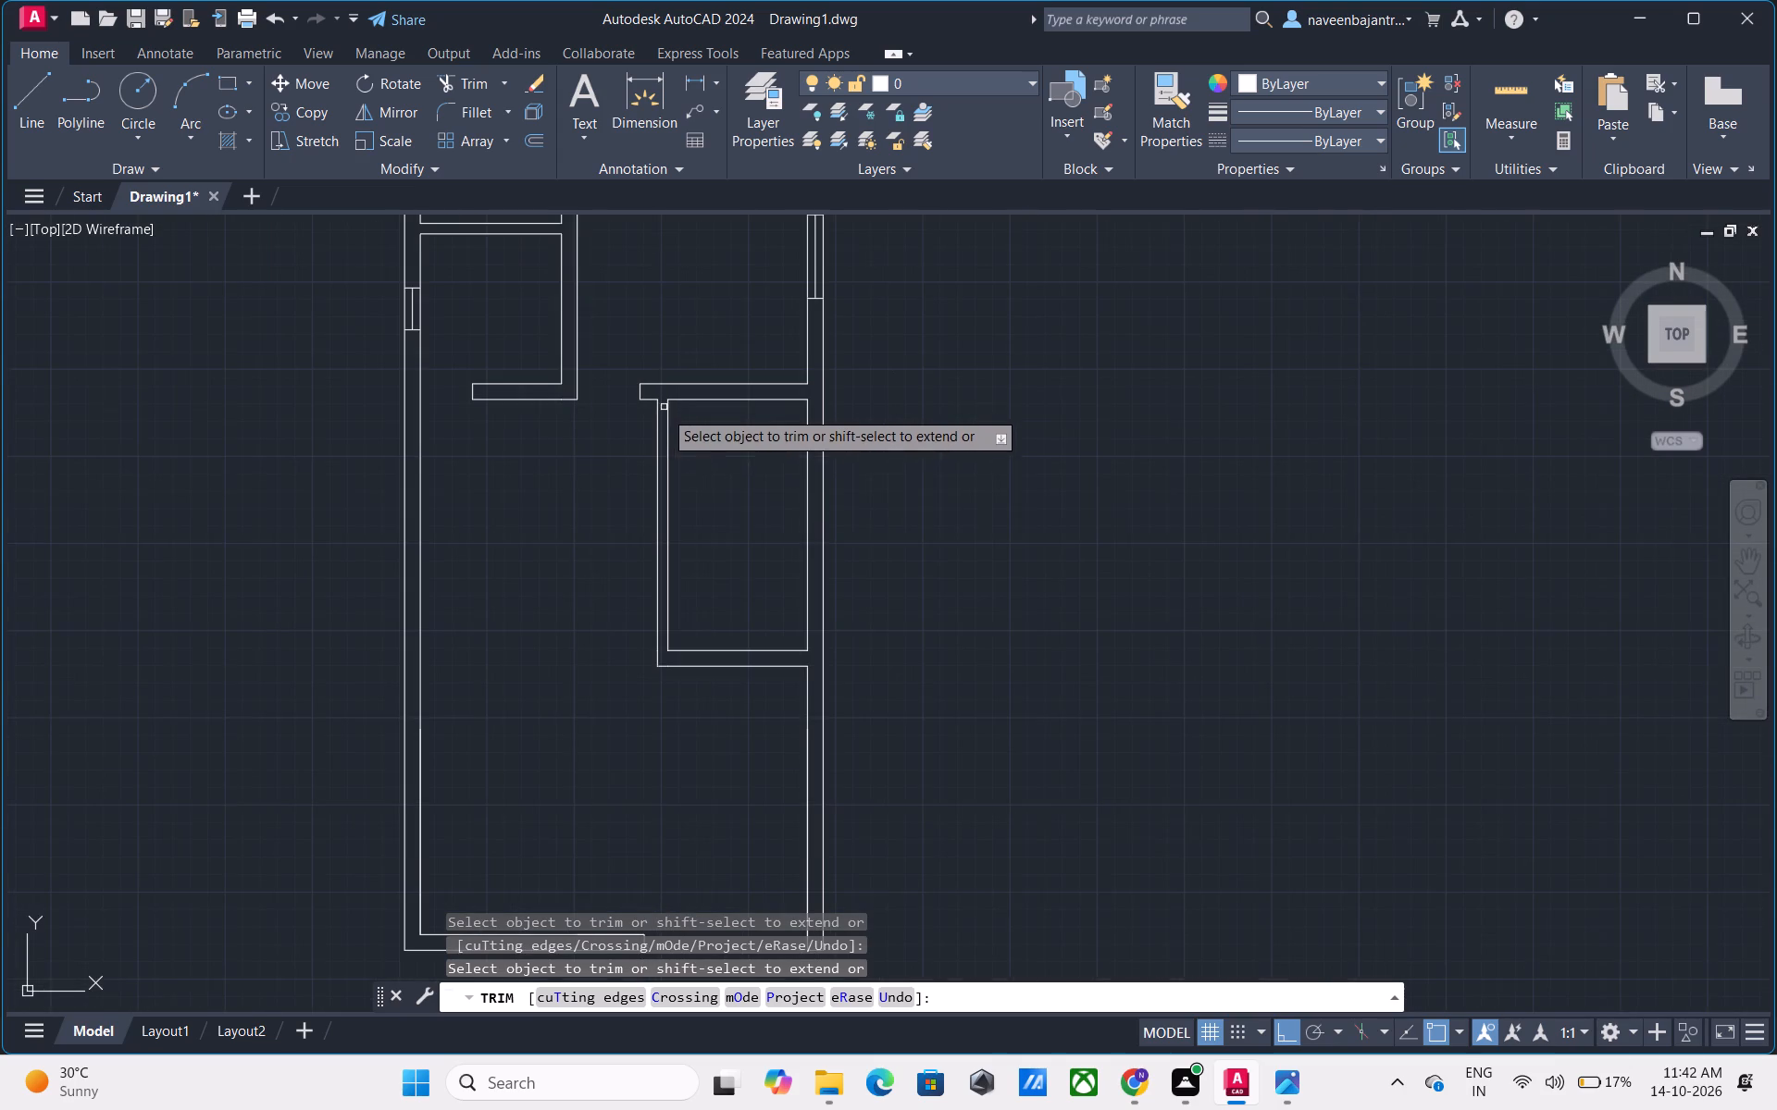
scroll(710, 545, down, 1)
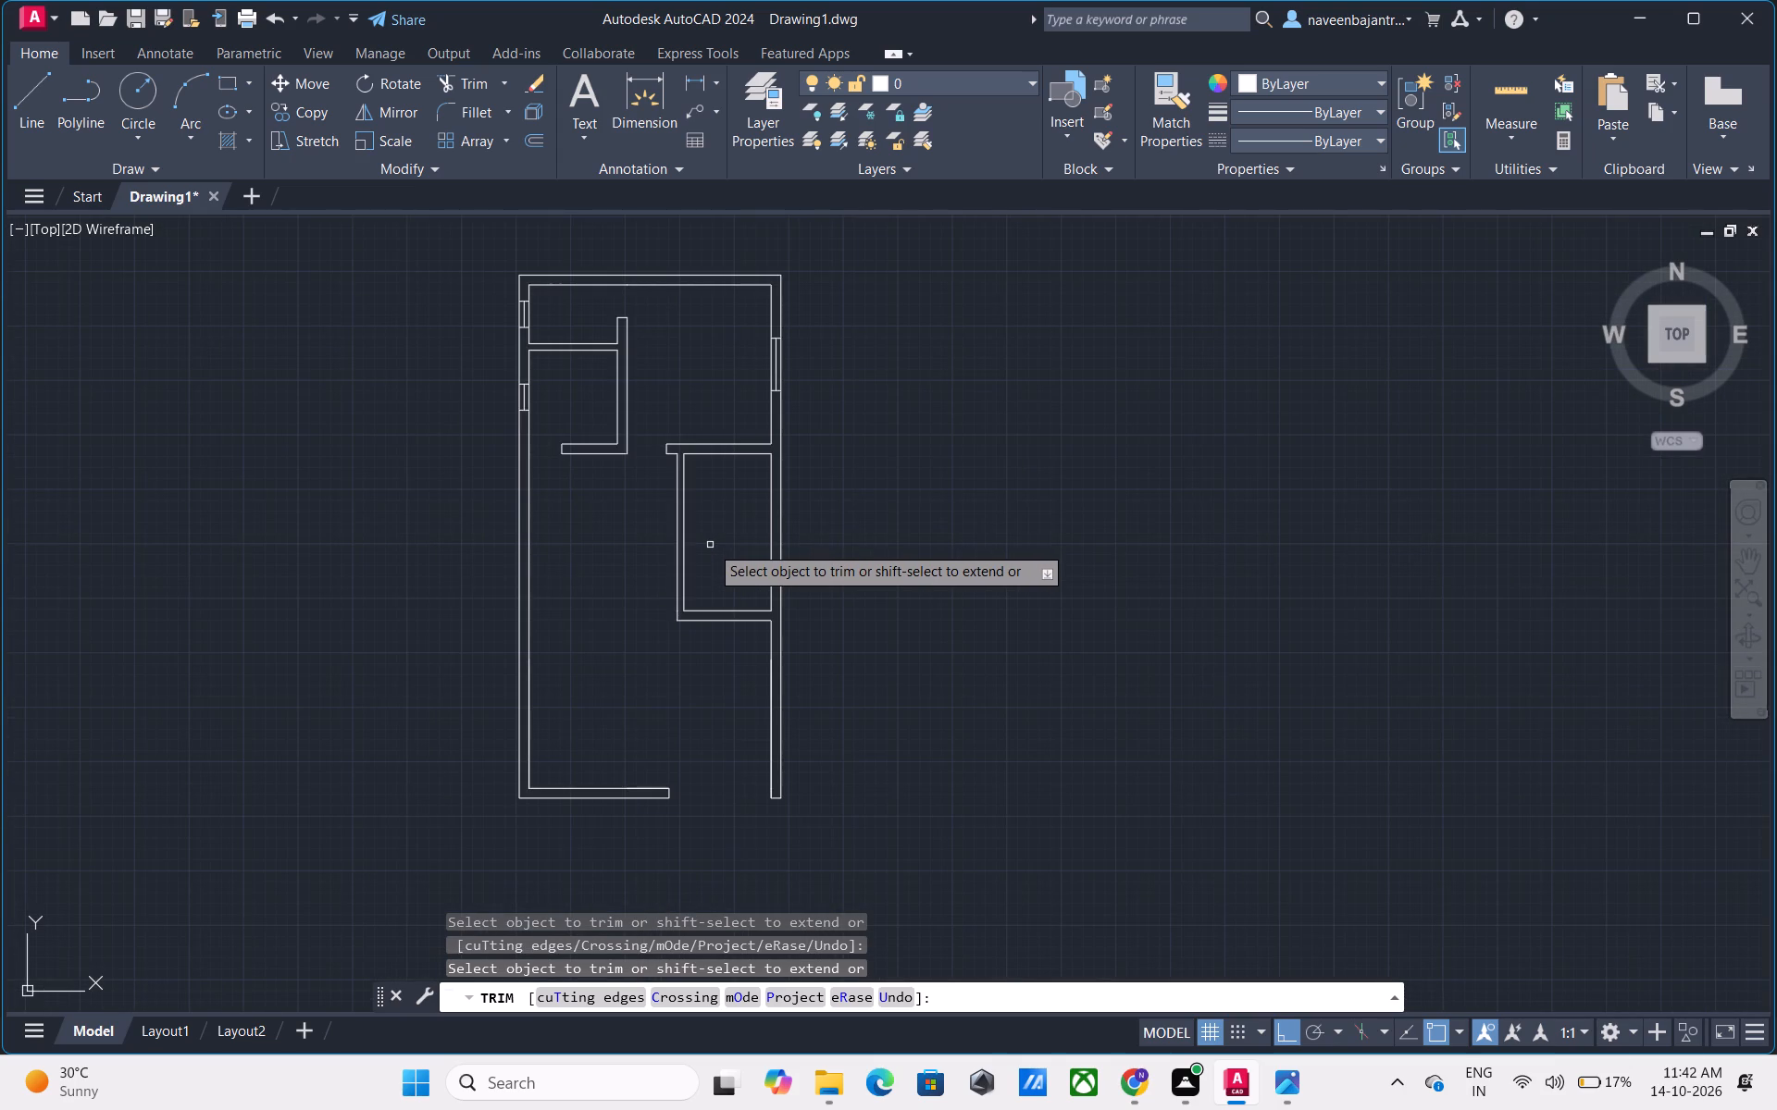
middle_drag(710, 545, 742, 503)
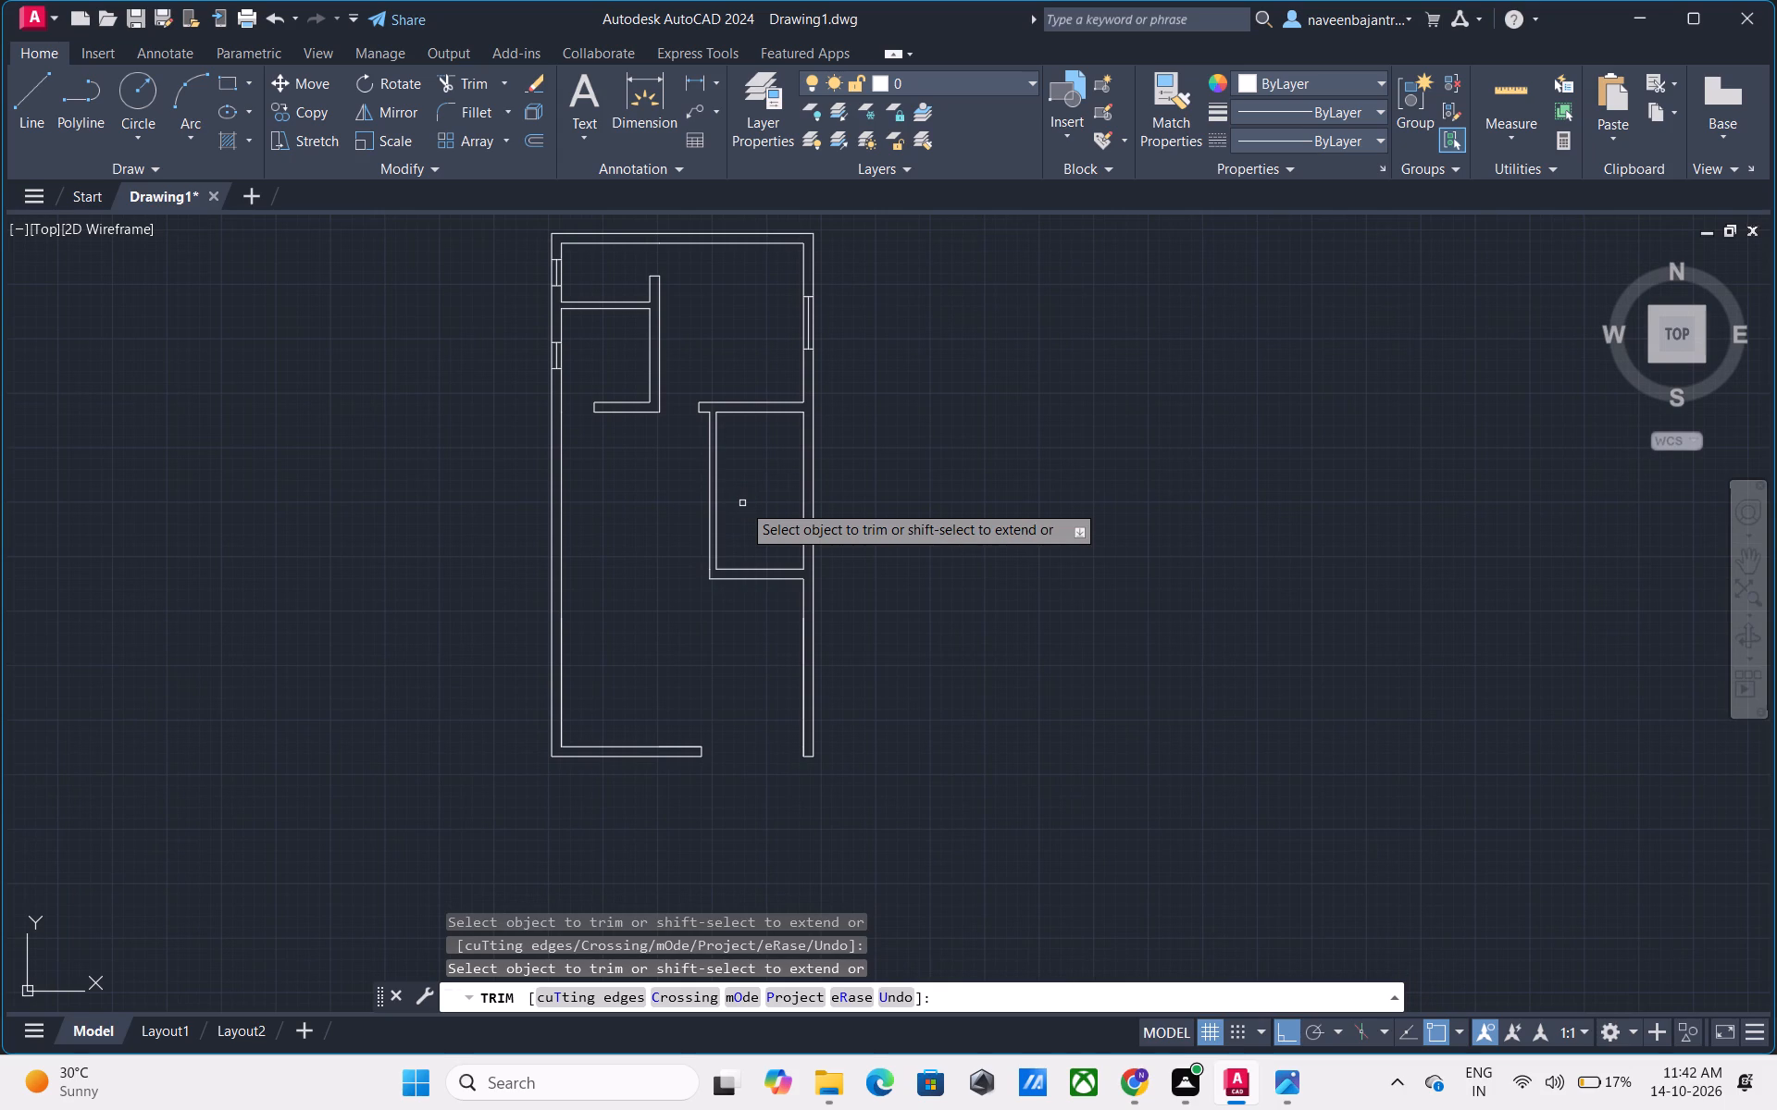
key(Escape)
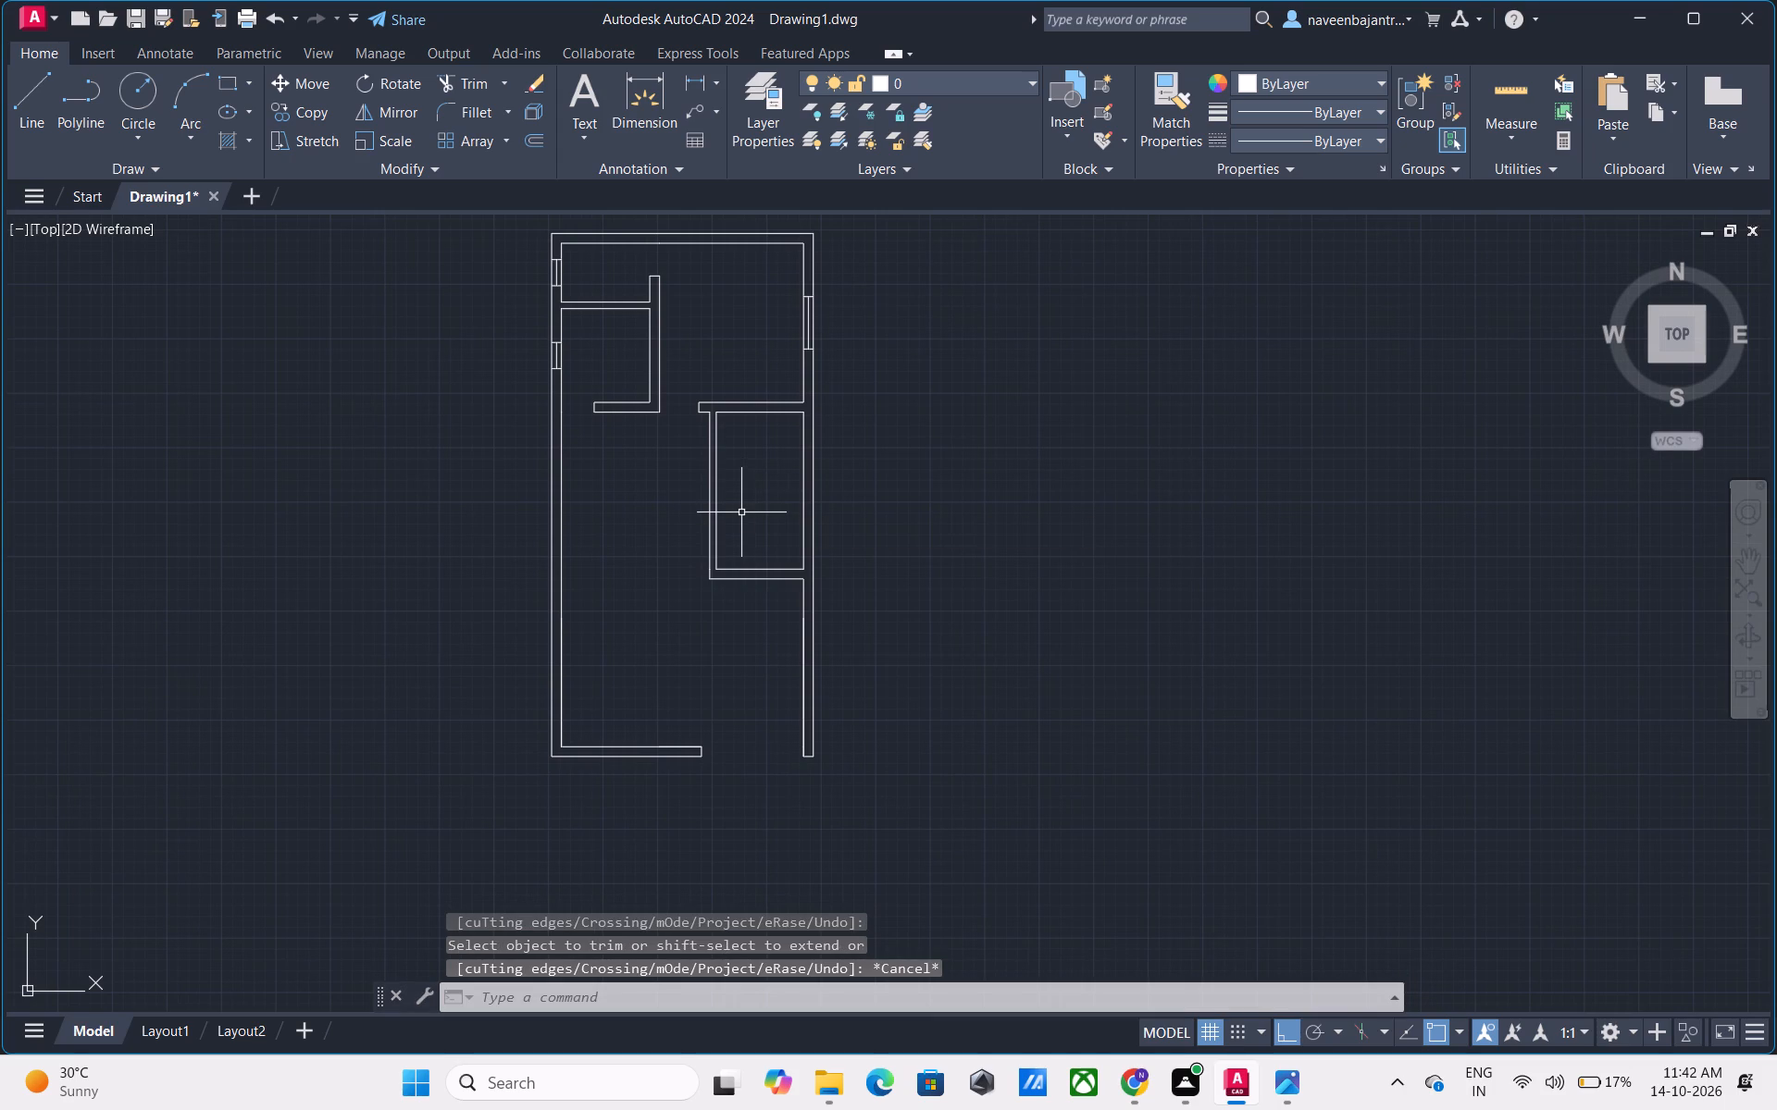
Draw a horizontal line from the east room's outer southwest corner westward past the west wall's outer face.
text(L)
key(space)
scroll(666, 618, up, 2)
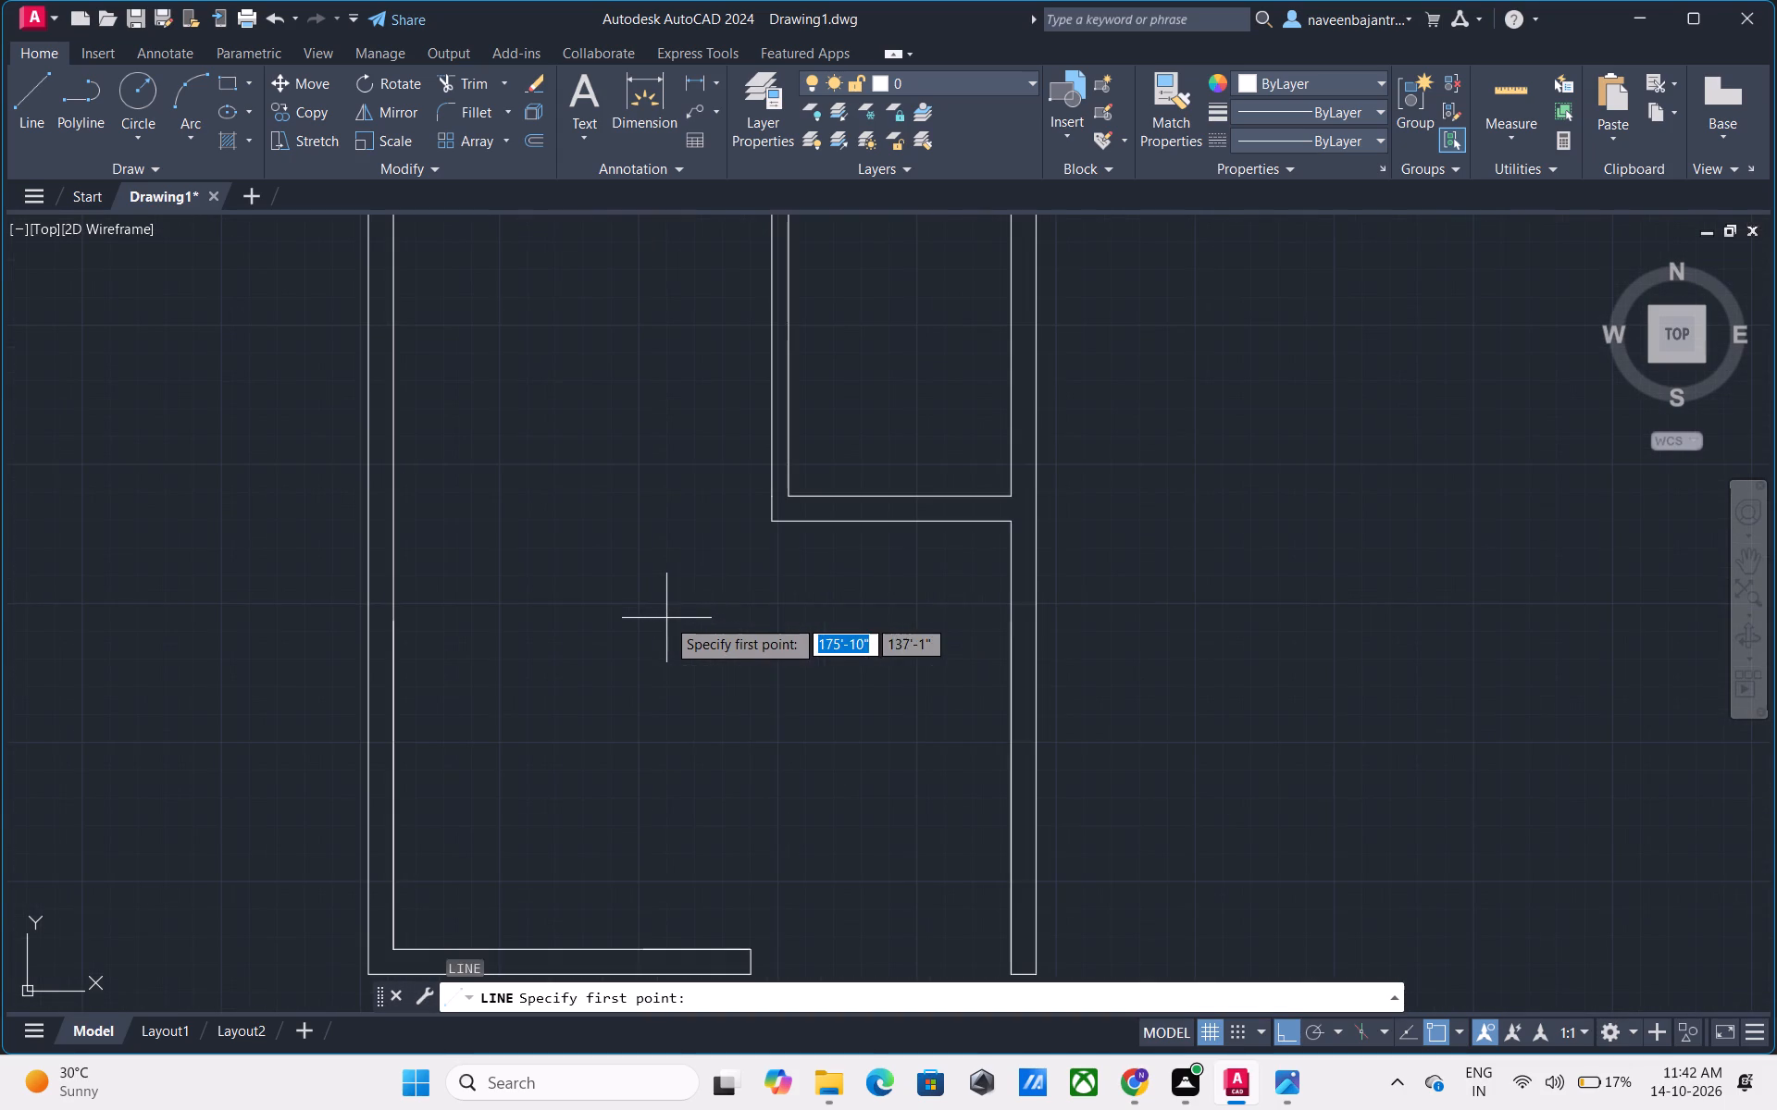
click(768, 525)
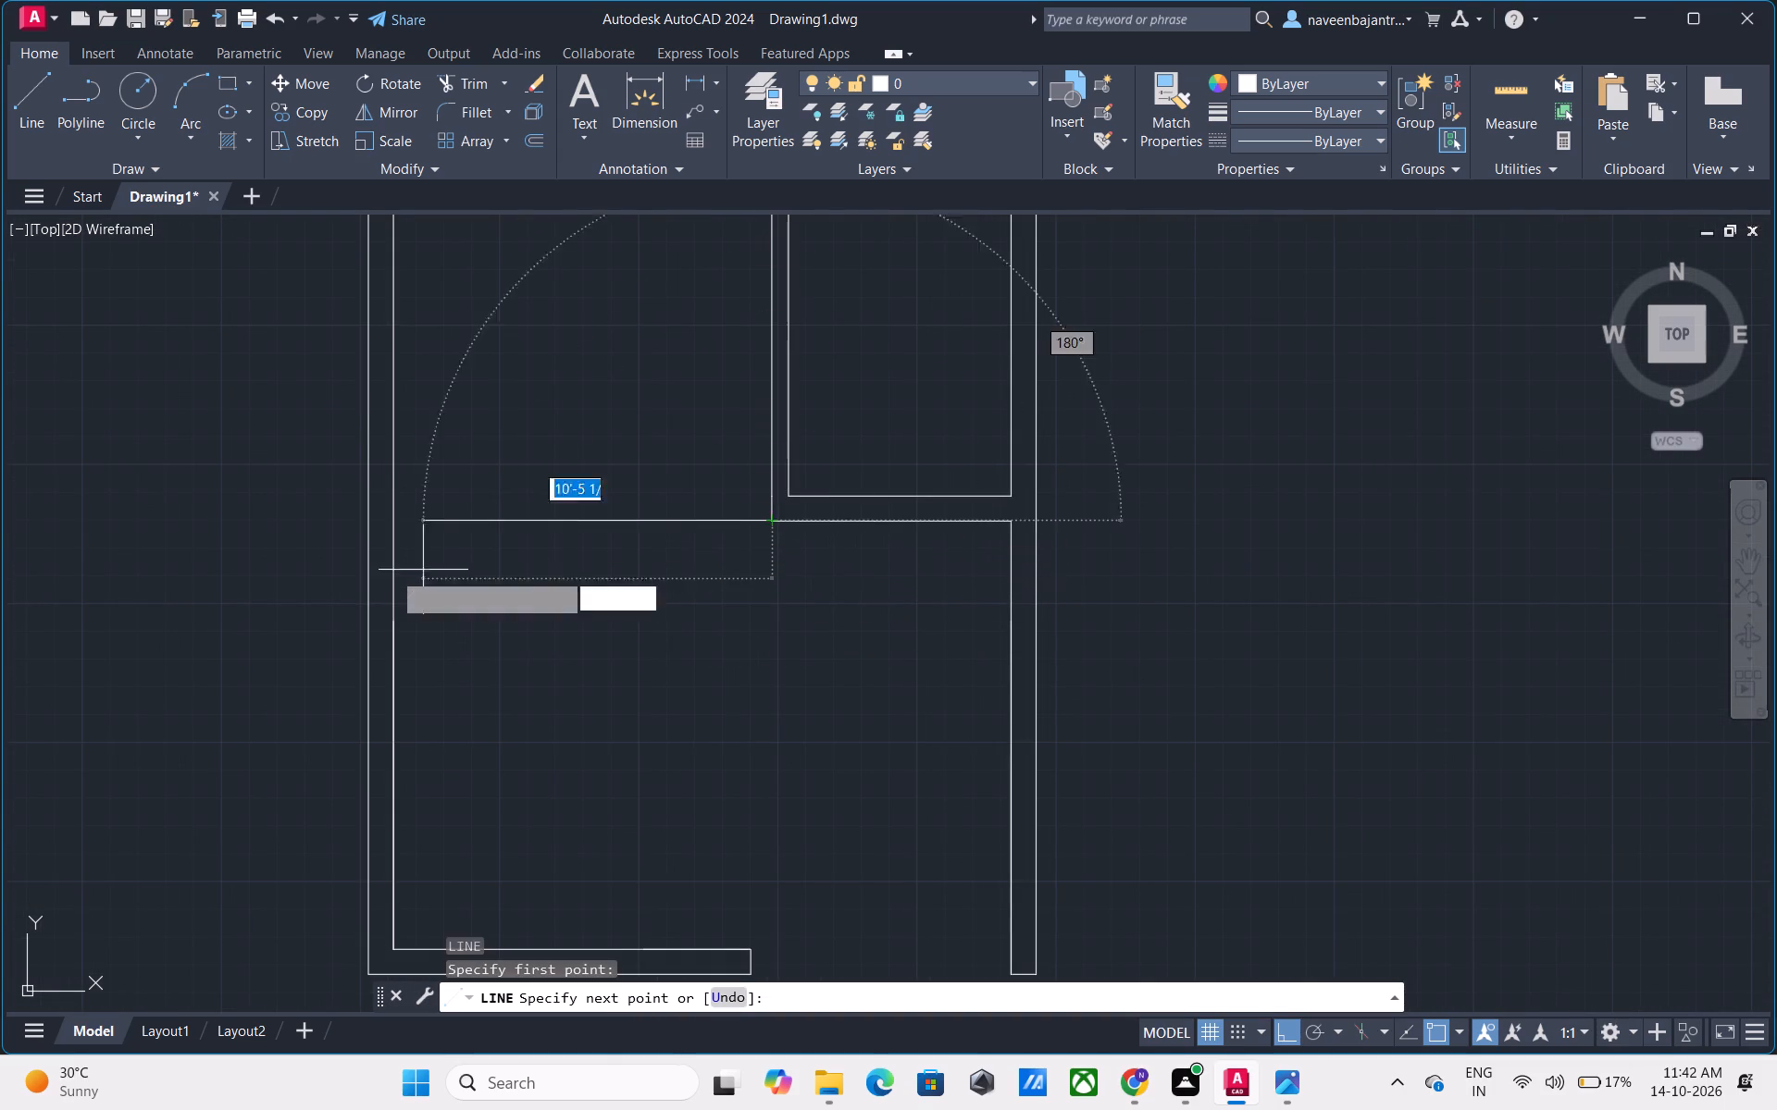
click(255, 550)
key(Escape)
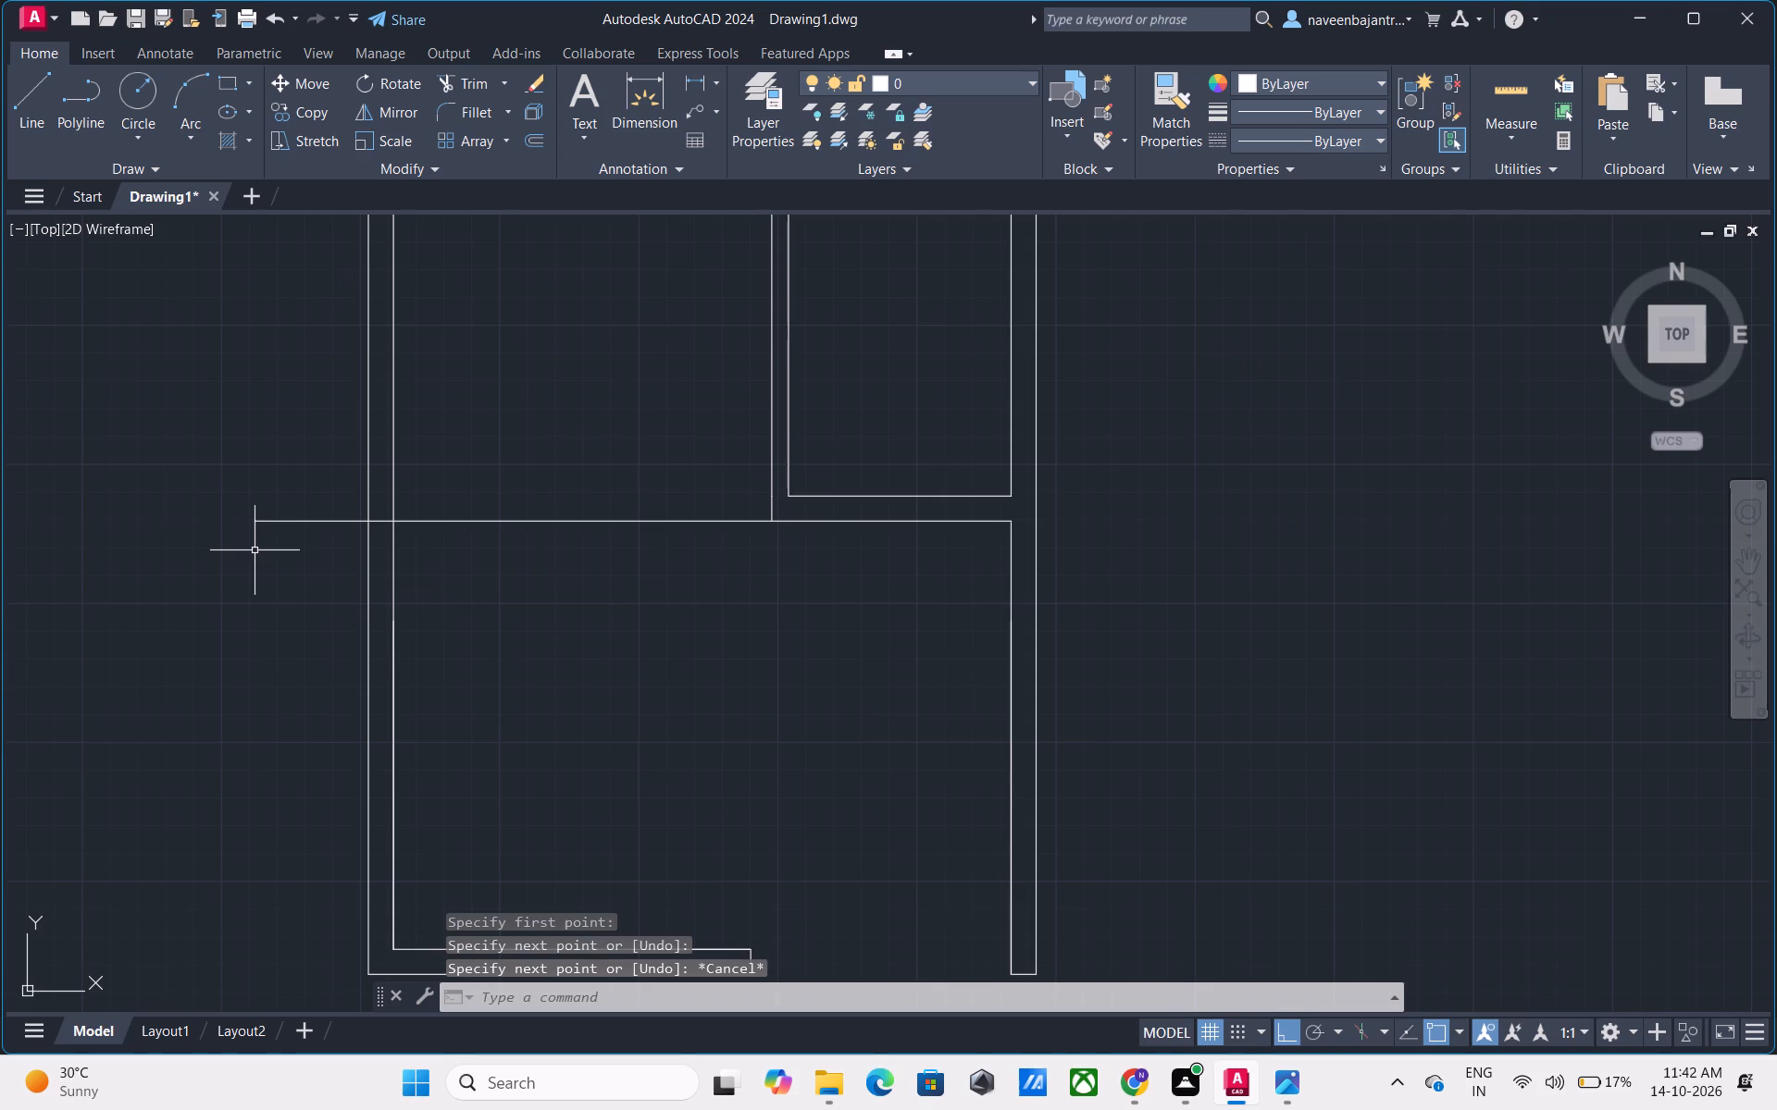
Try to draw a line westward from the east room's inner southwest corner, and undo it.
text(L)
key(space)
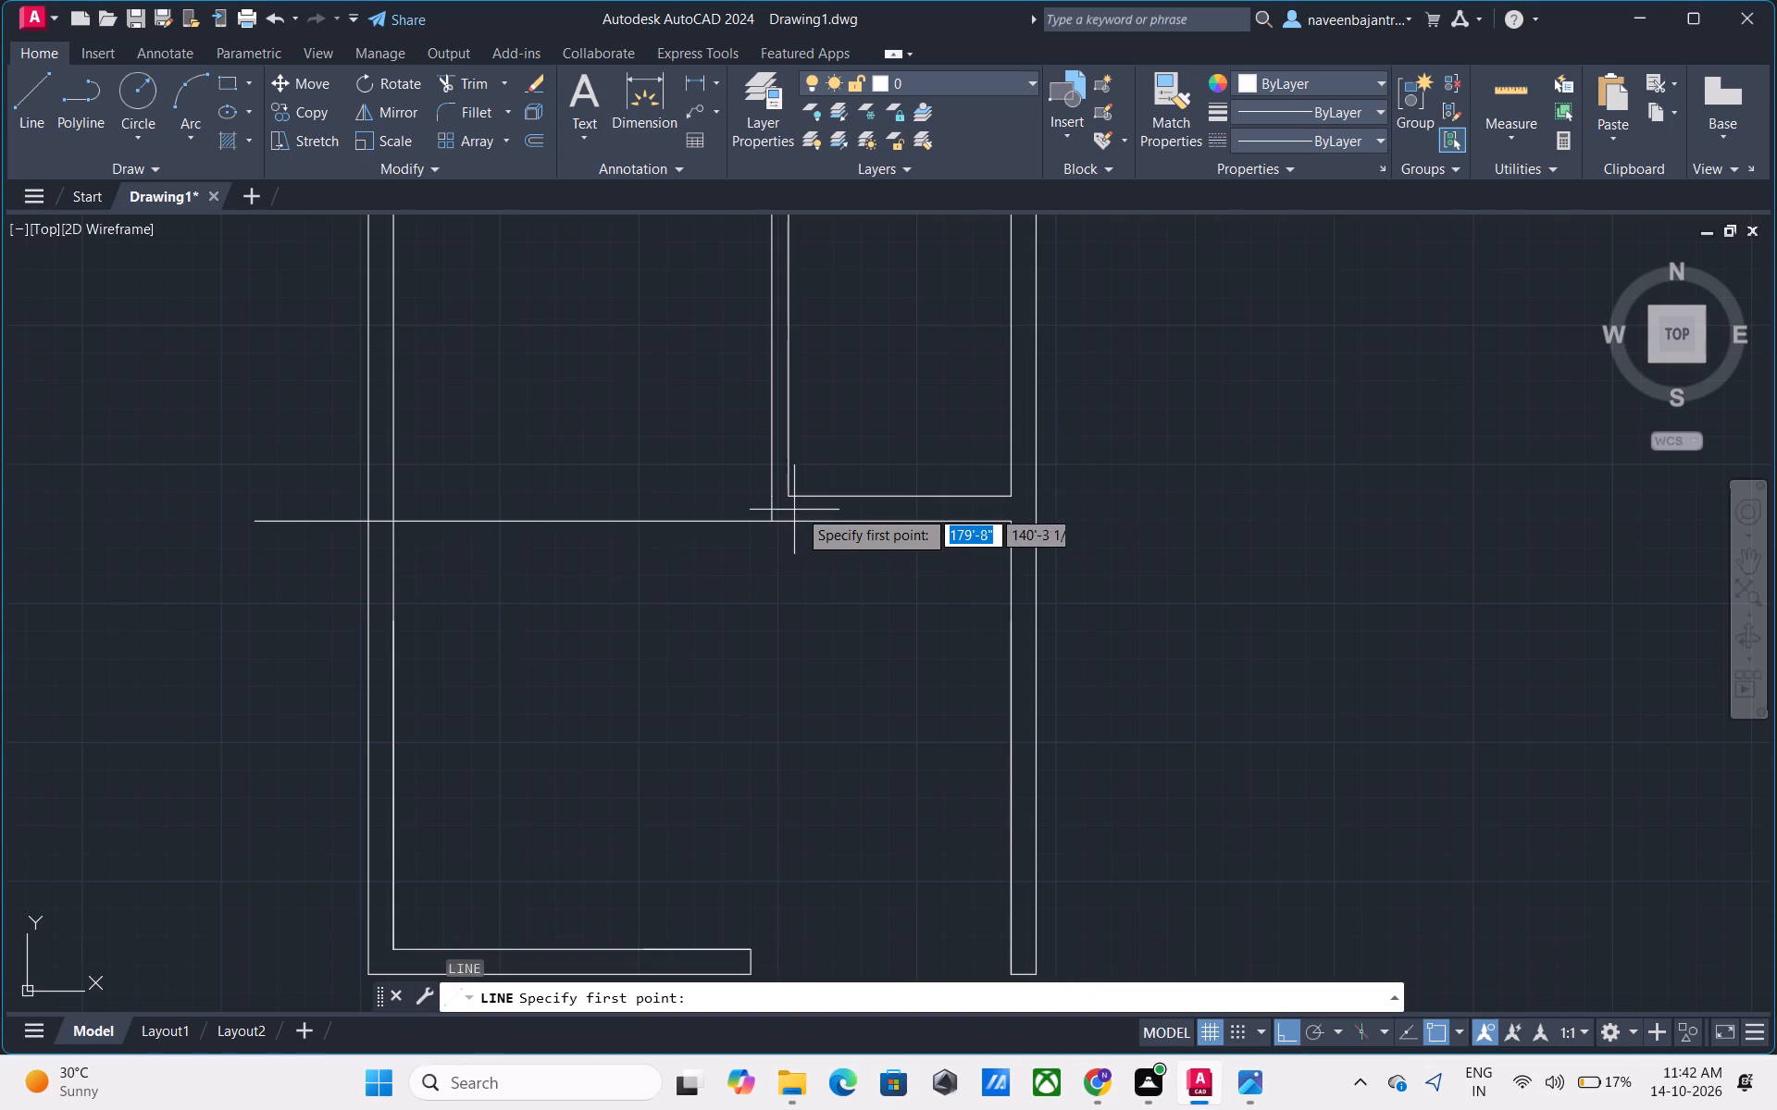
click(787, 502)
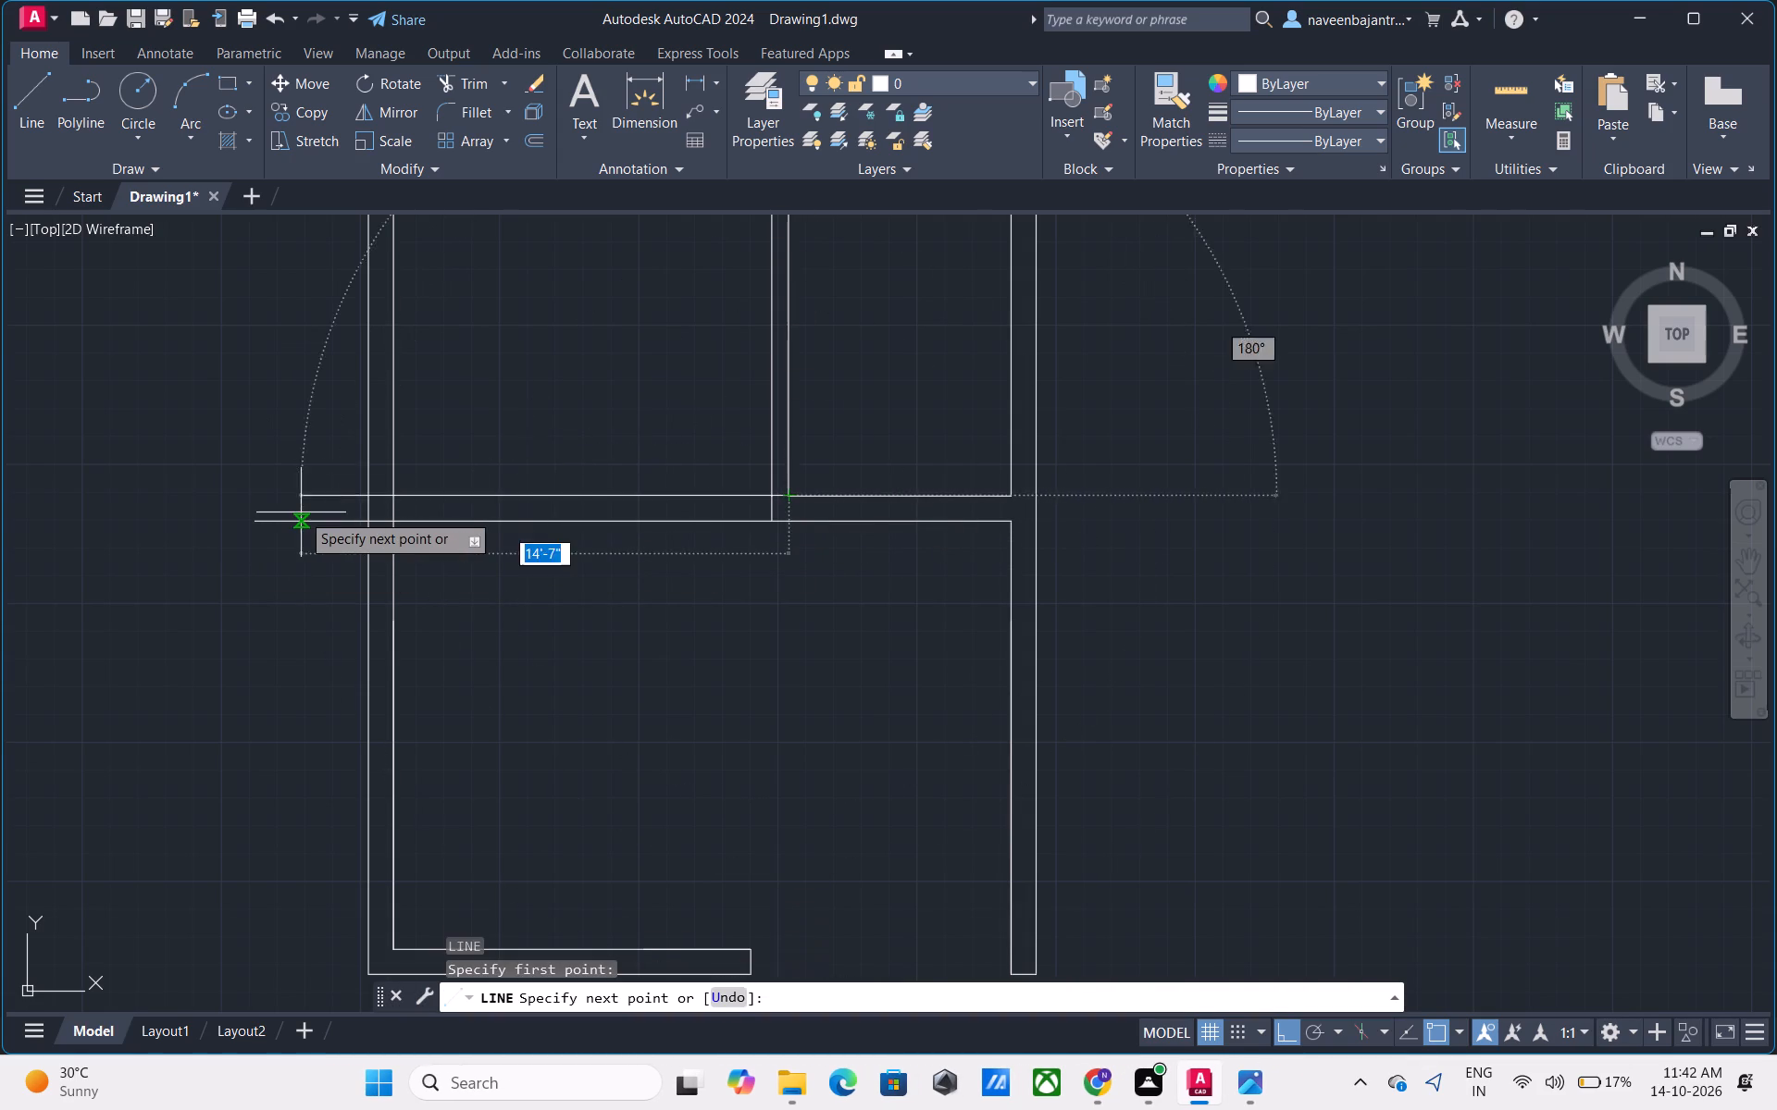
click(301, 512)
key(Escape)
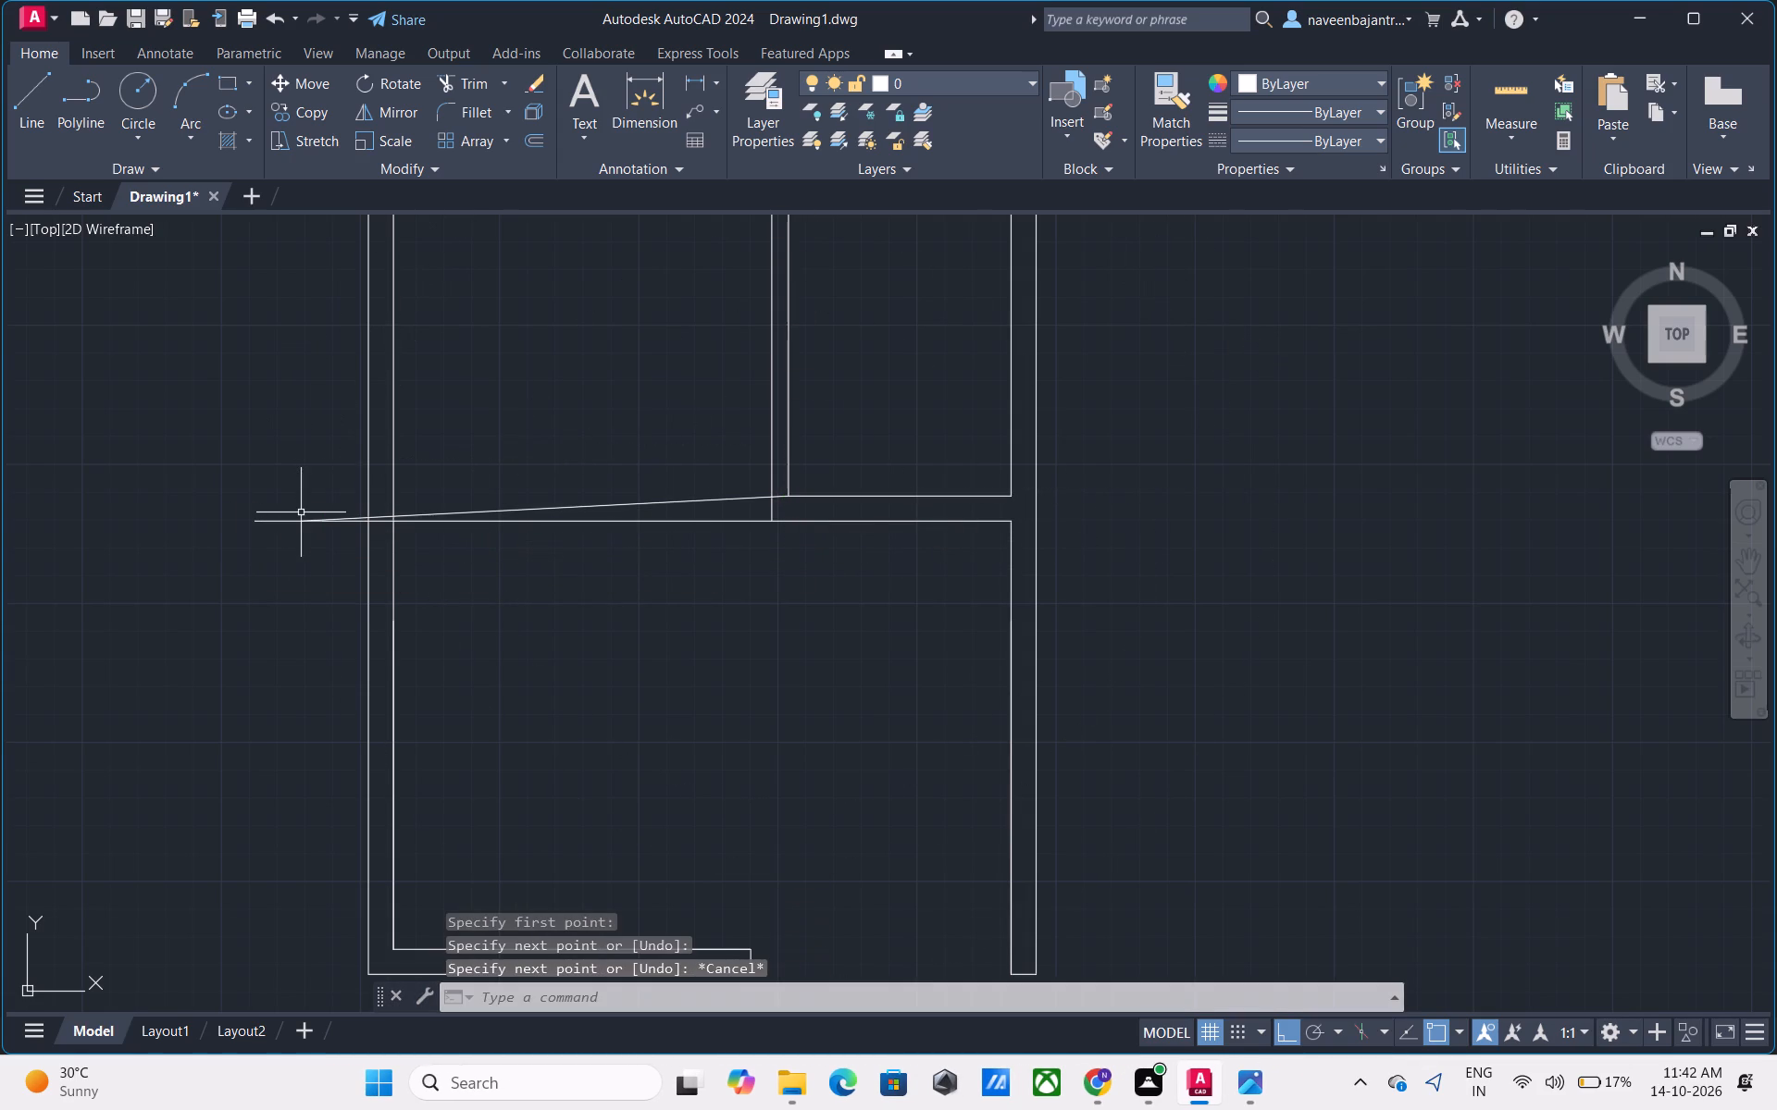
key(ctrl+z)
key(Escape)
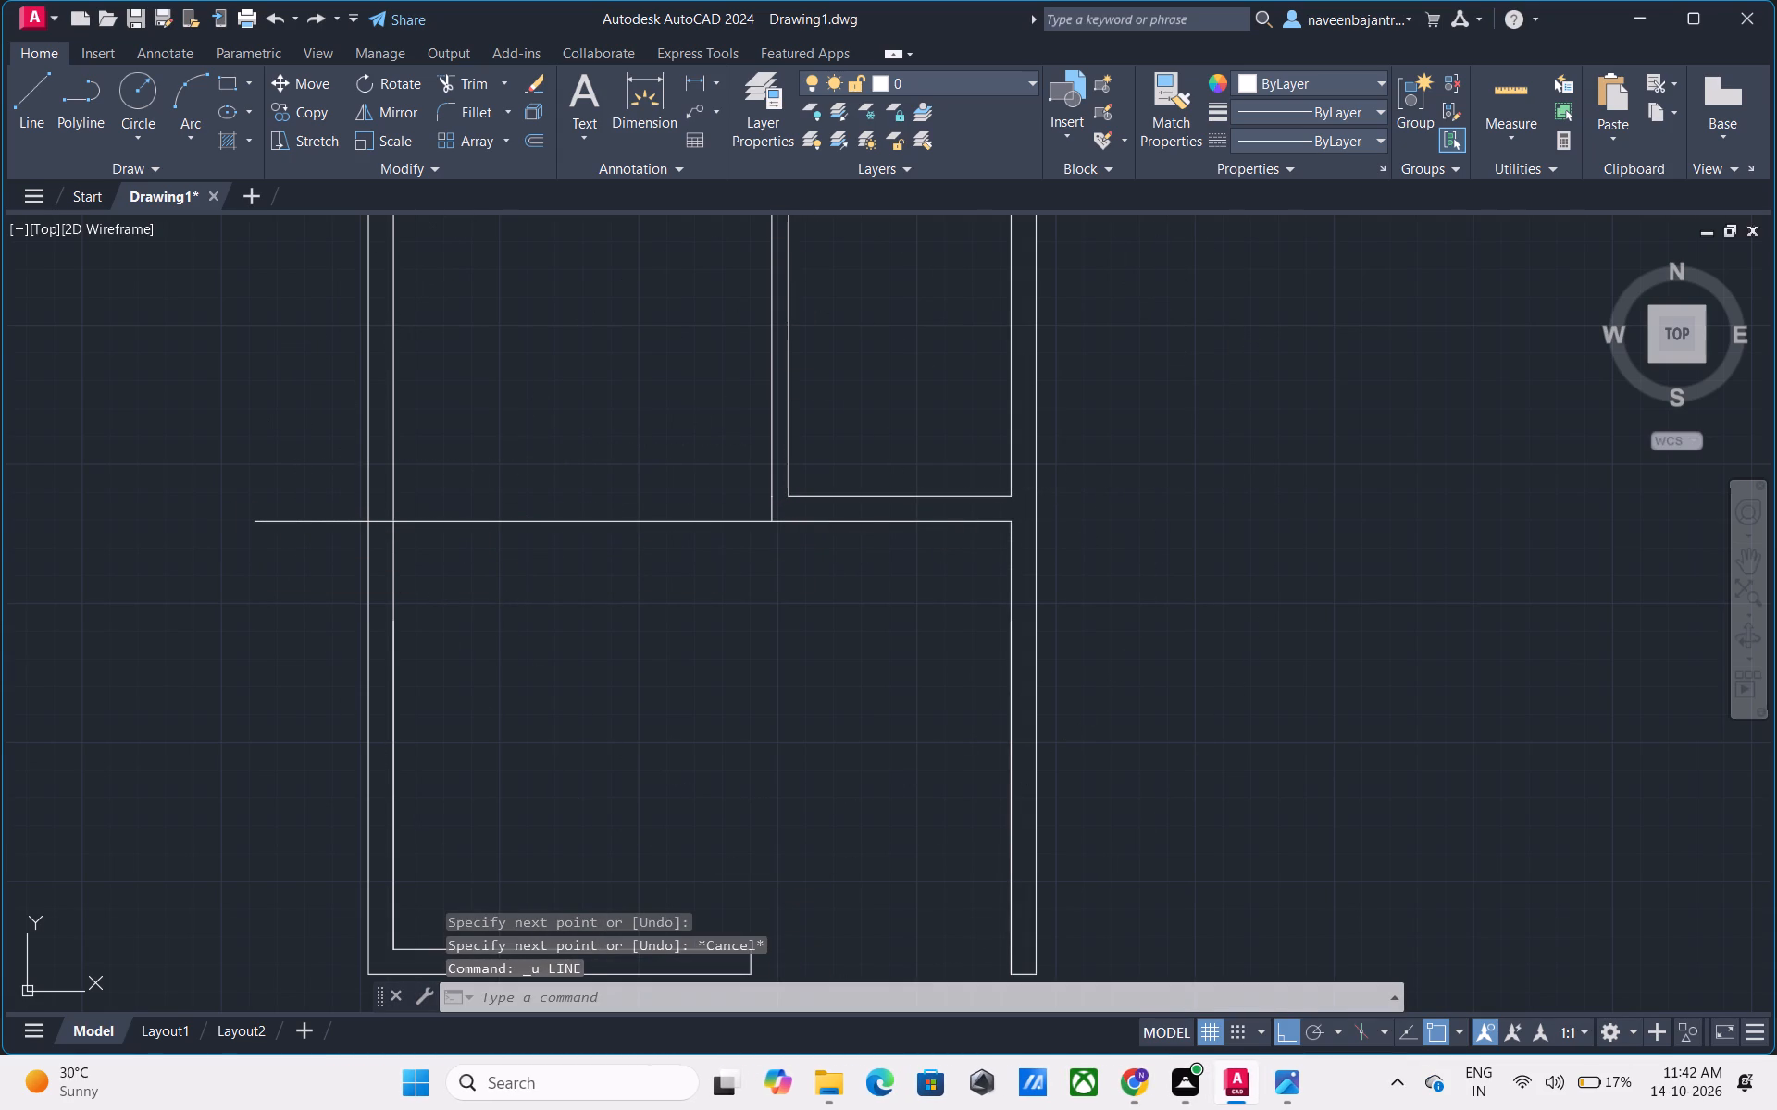
Draw a horizontal line from the east room's inner southwest corner westward past the west wall's outer face.
text(L)
key(space)
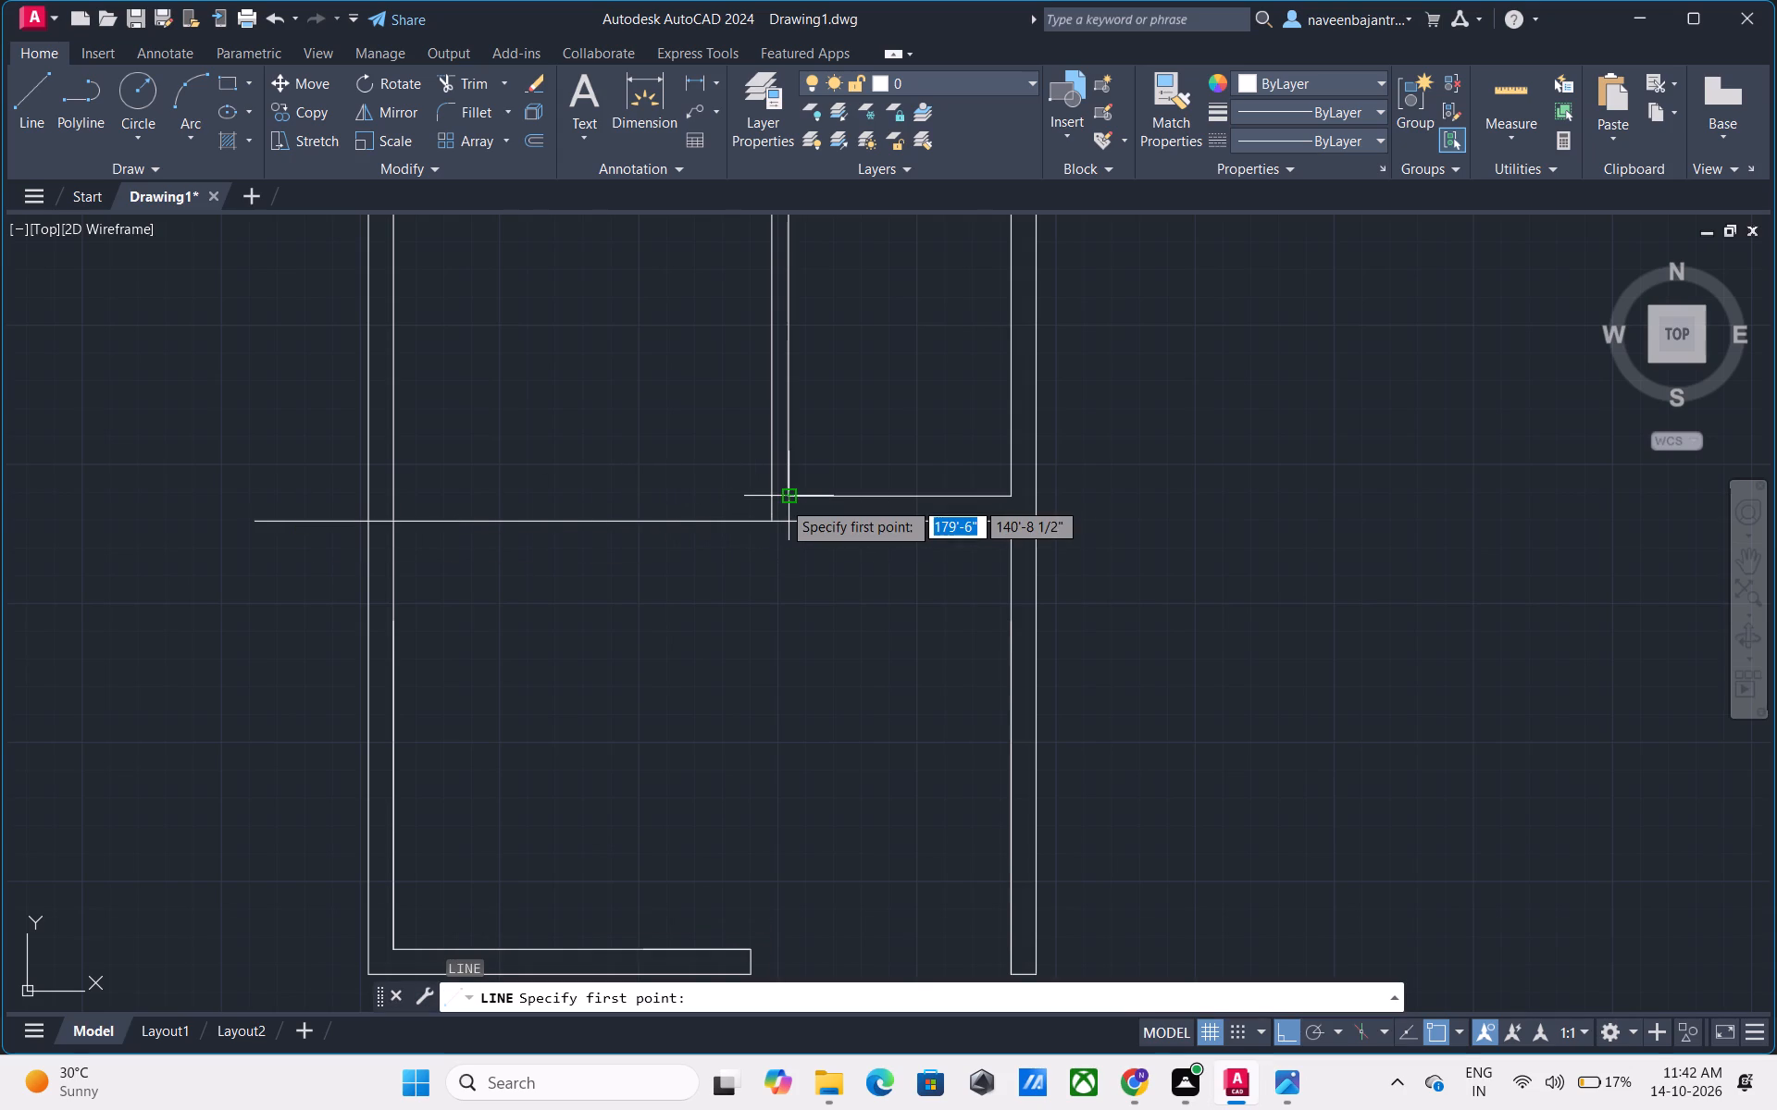
click(784, 499)
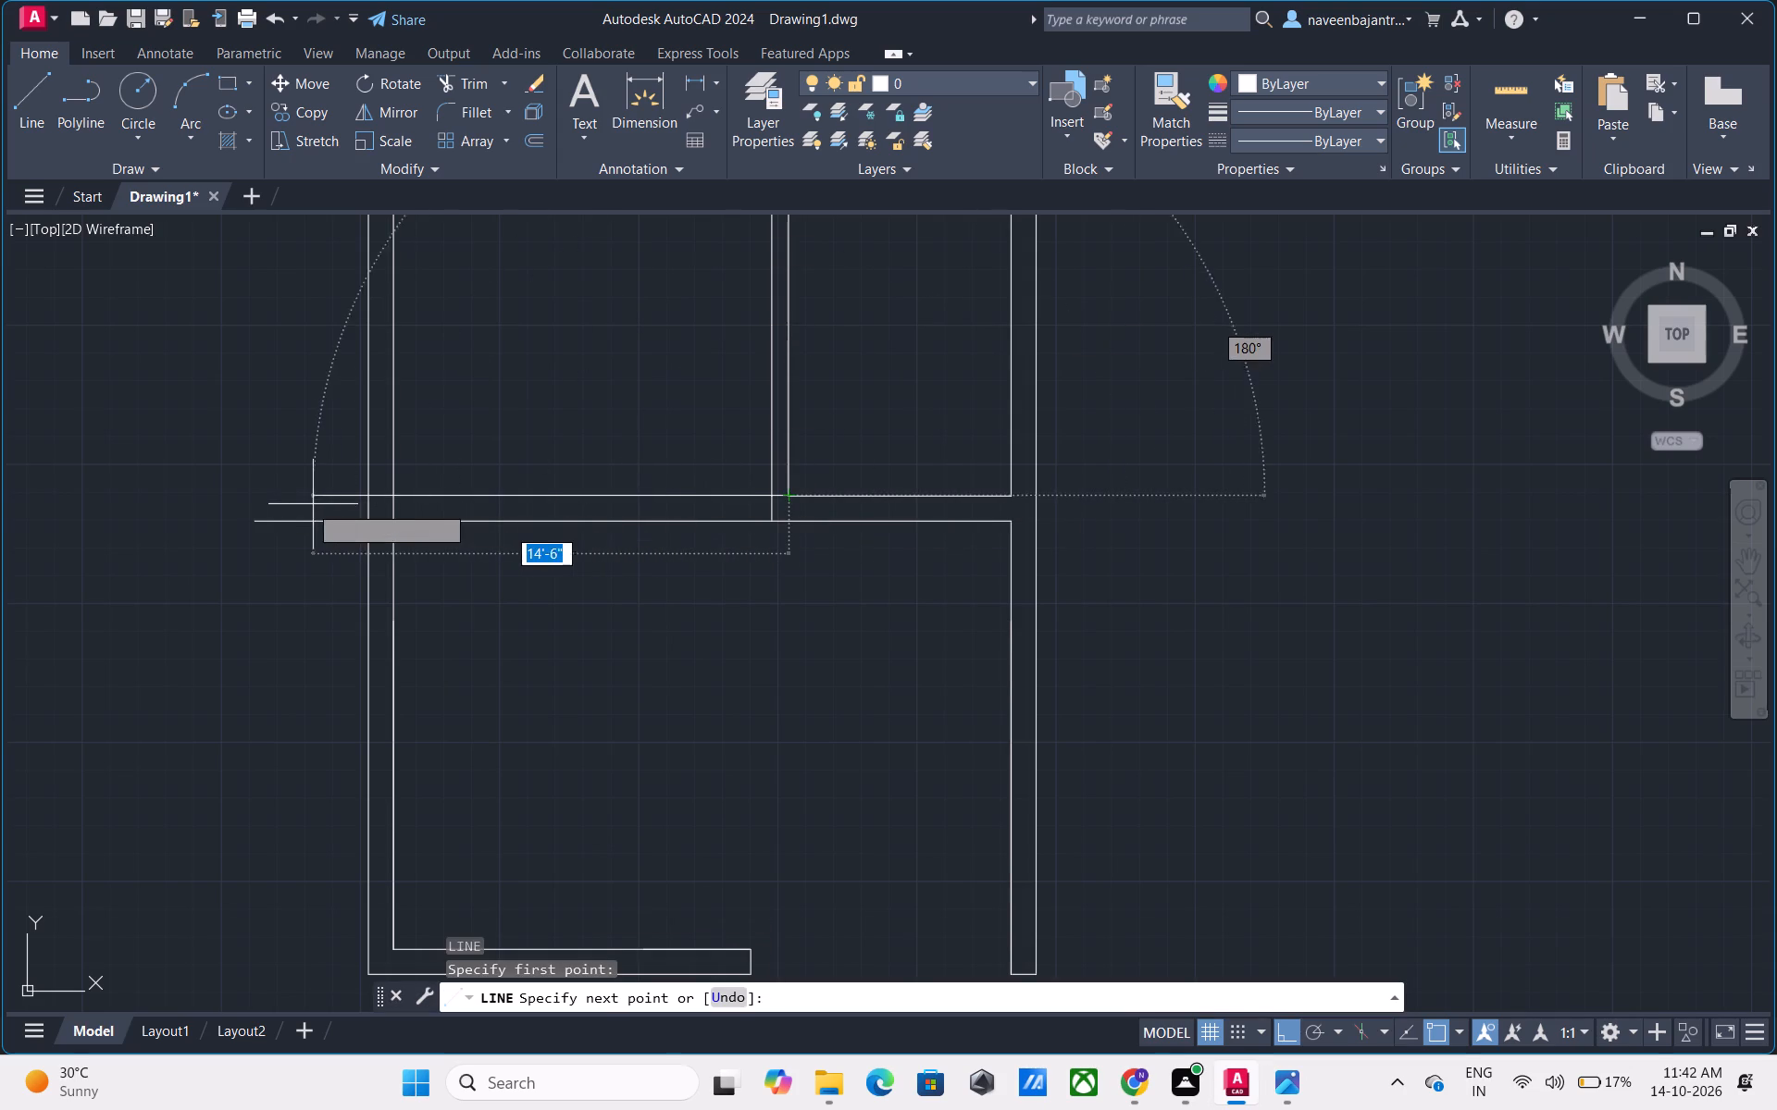
click(237, 501)
key(Escape)
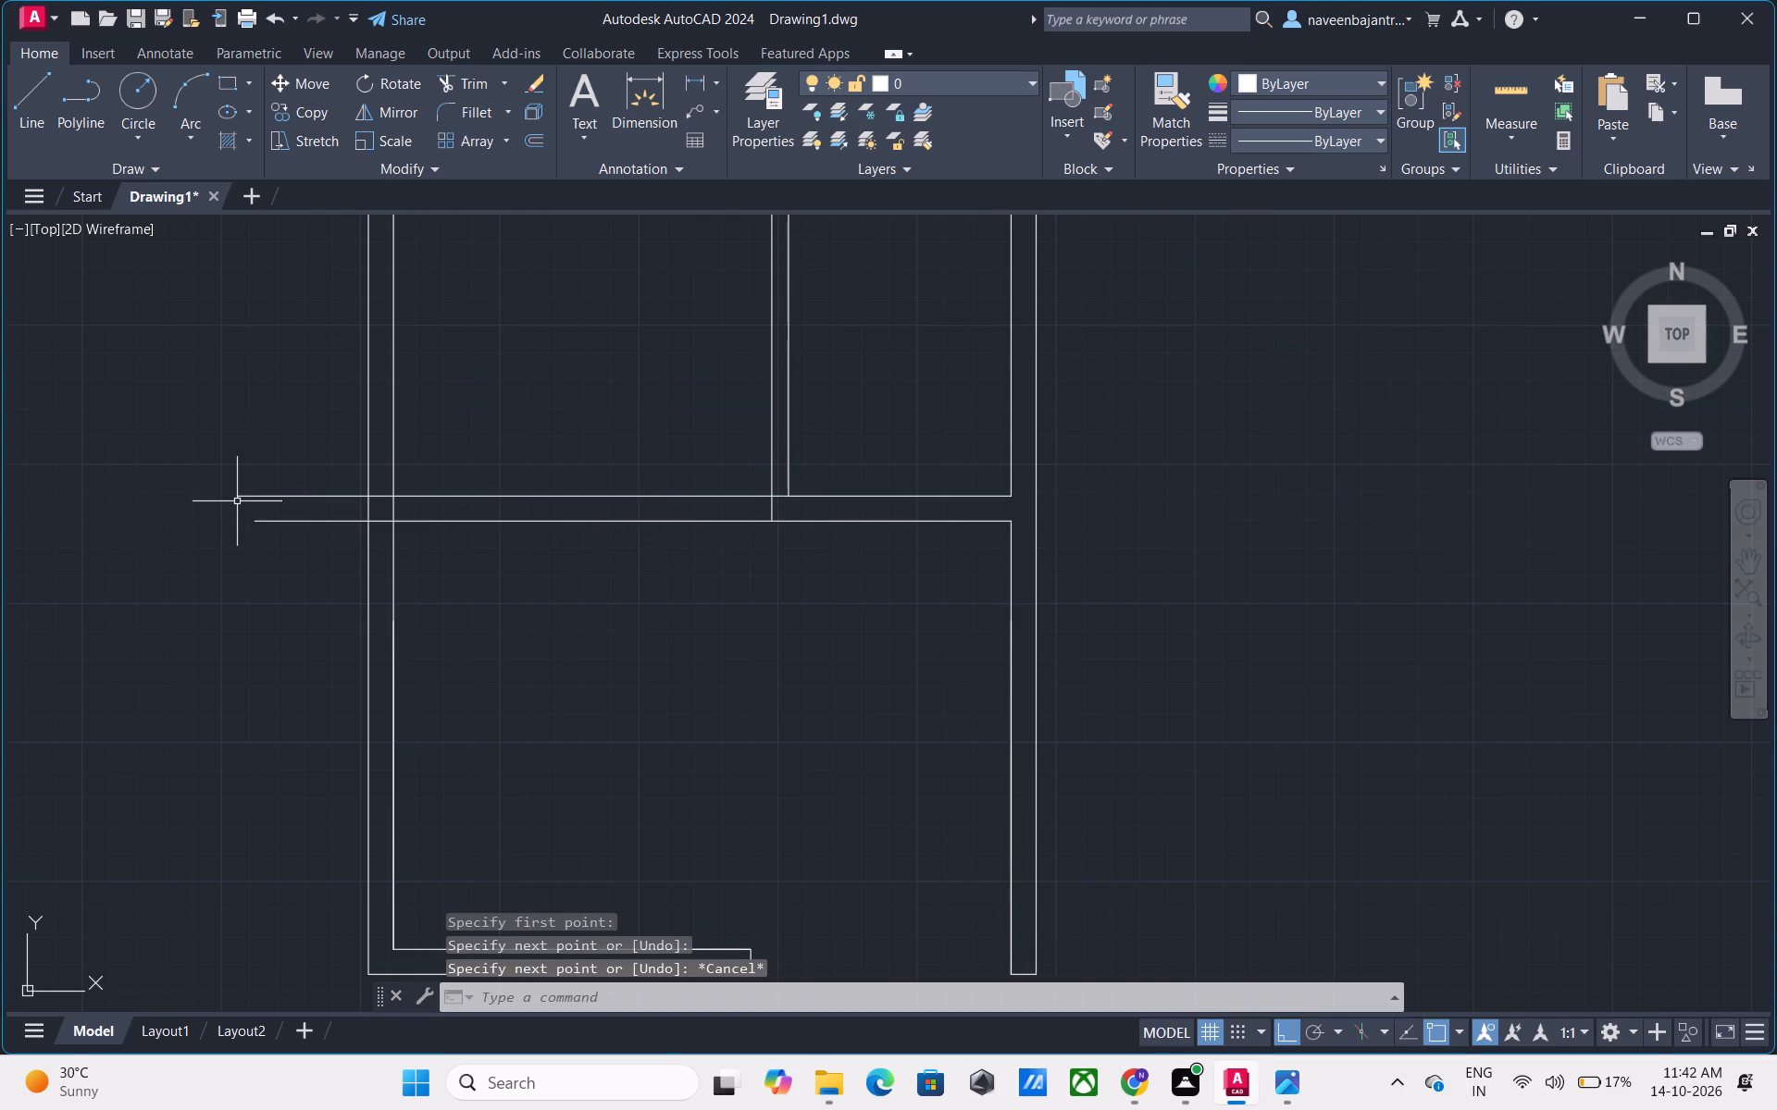
Trim the new east-west partition's overshooting west ends and the line segments crossing its junctions with the 6" wall and west wall.
text(TR)
key(space)
click(300, 524)
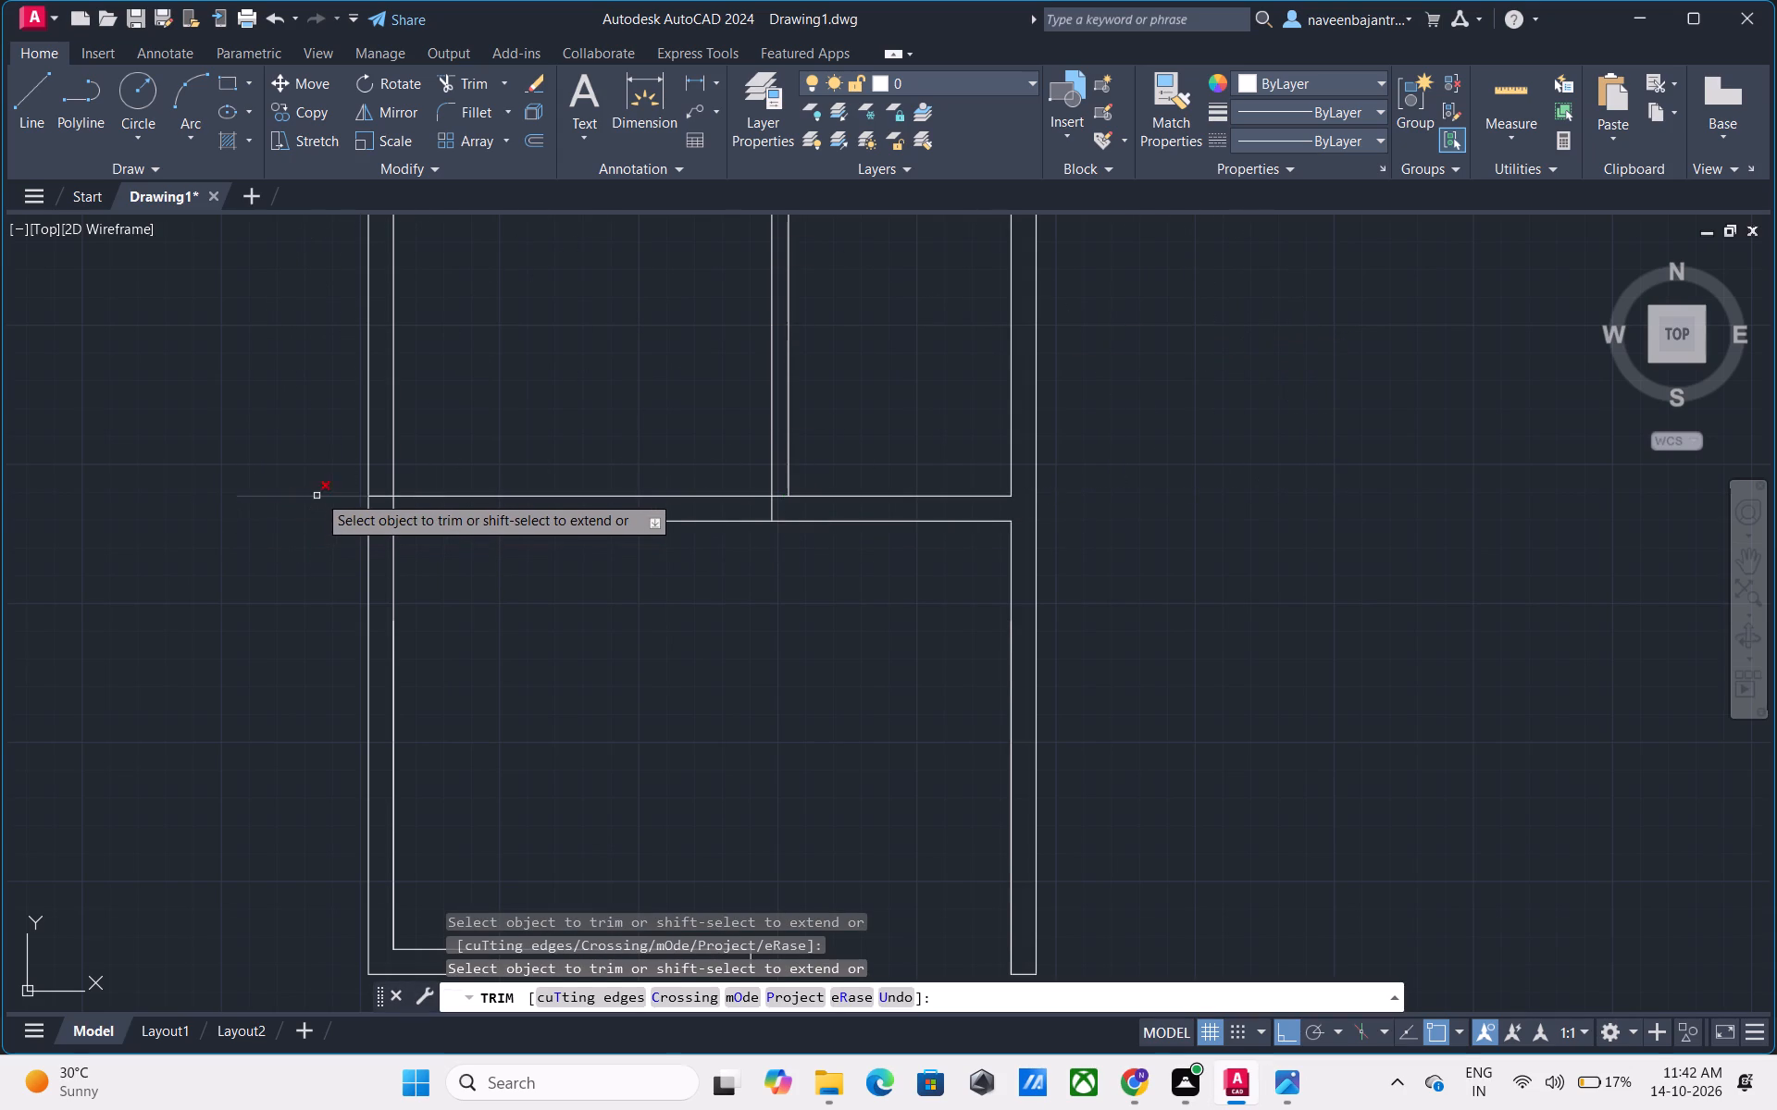
click(317, 494)
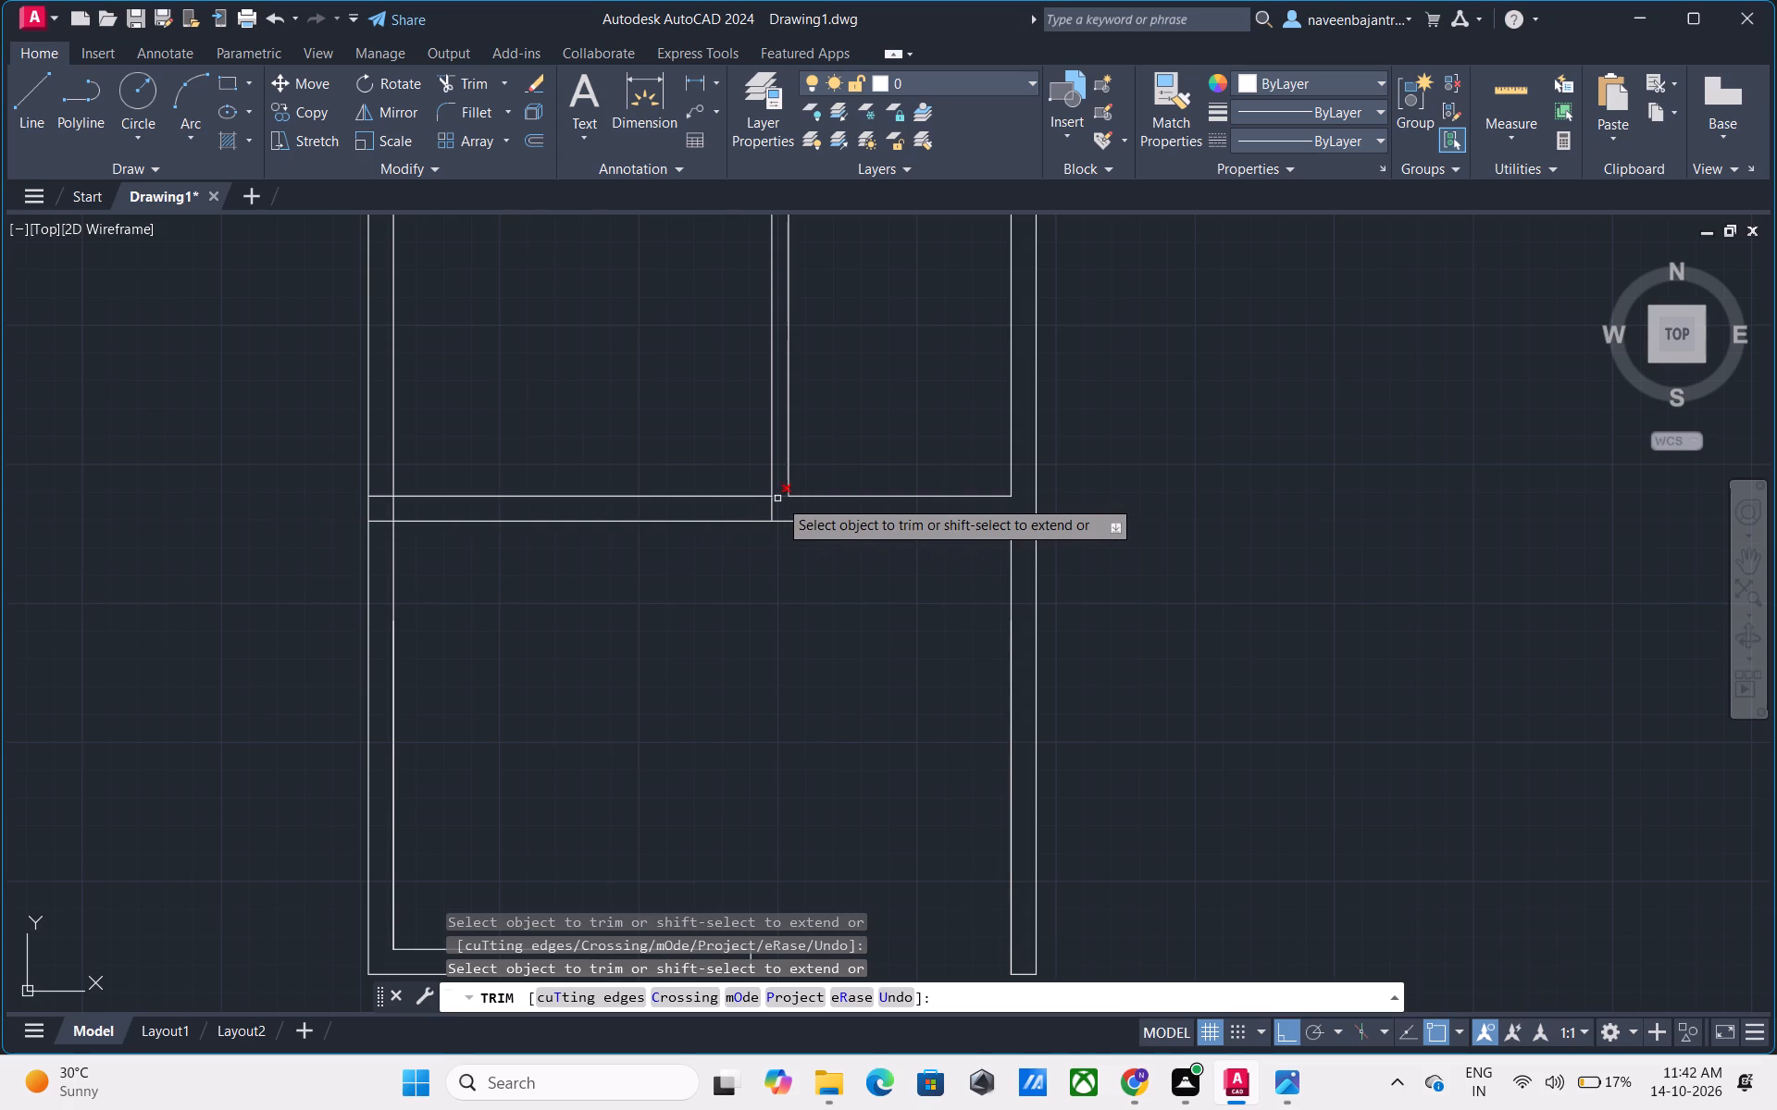
click(778, 499)
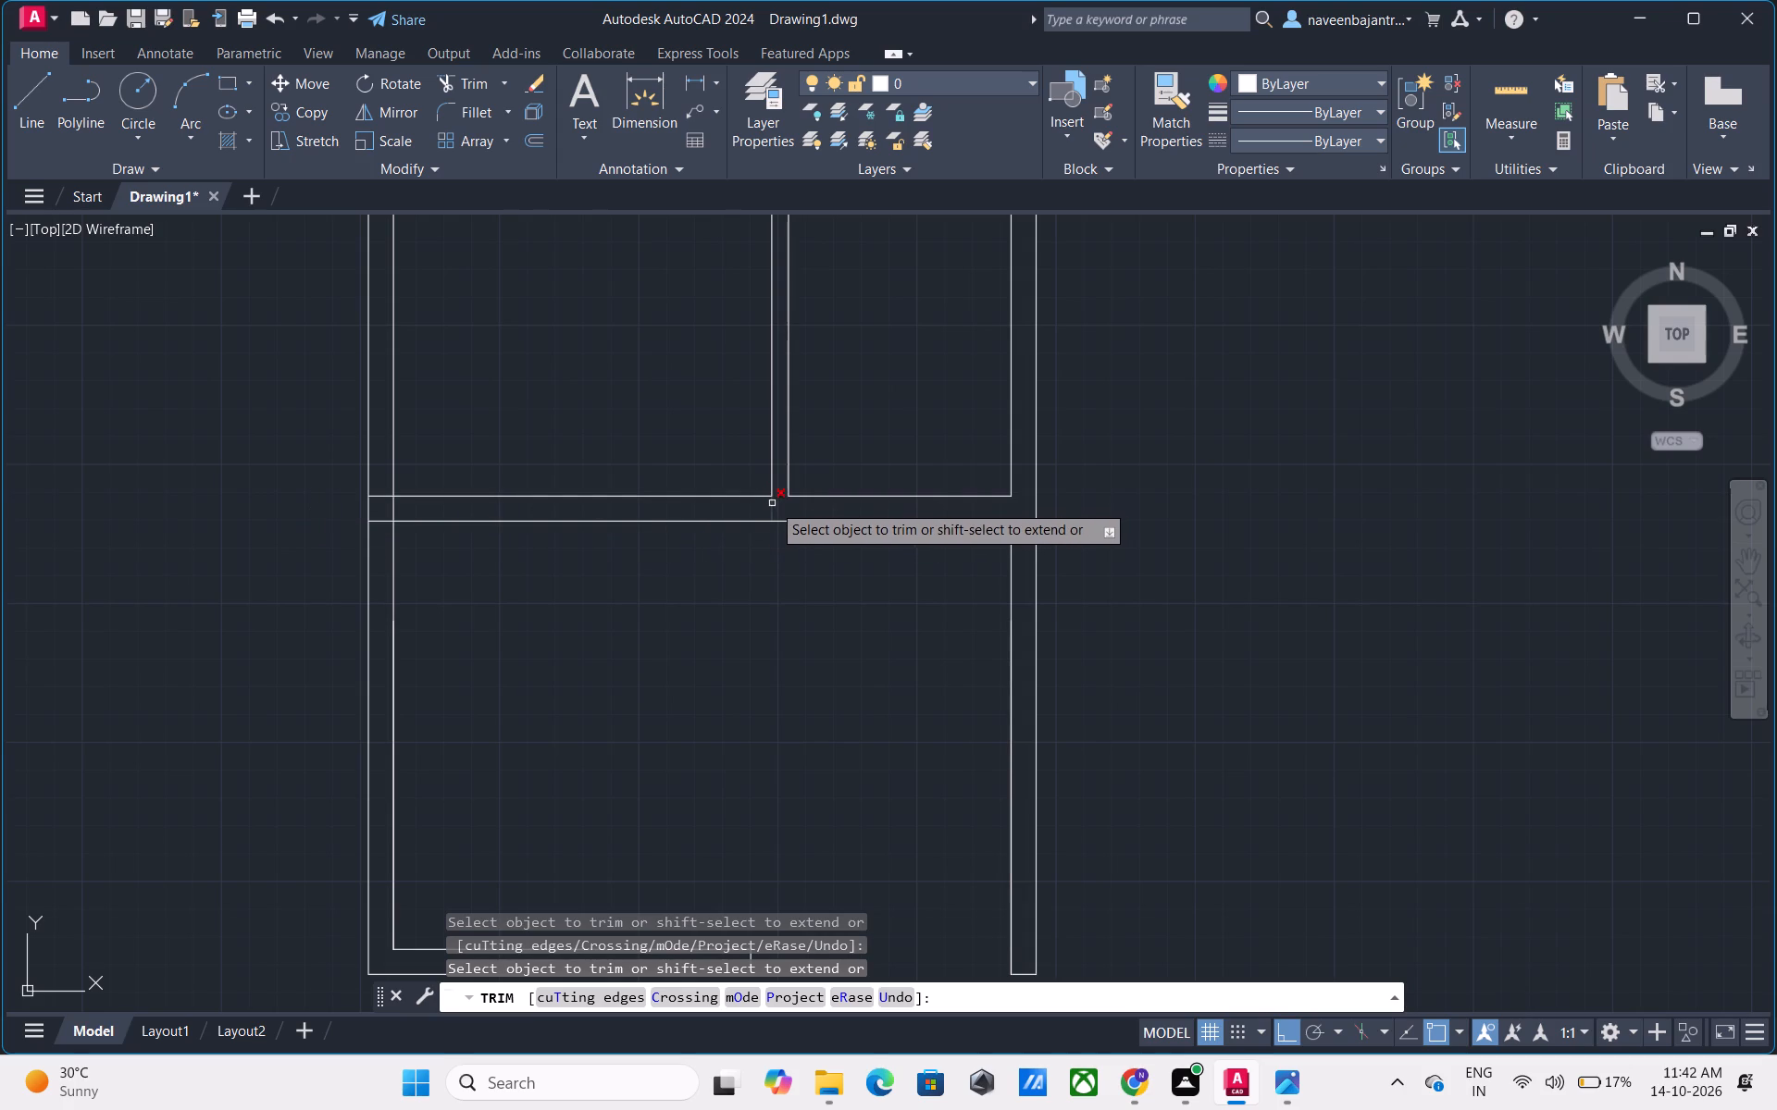
click(772, 503)
click(382, 494)
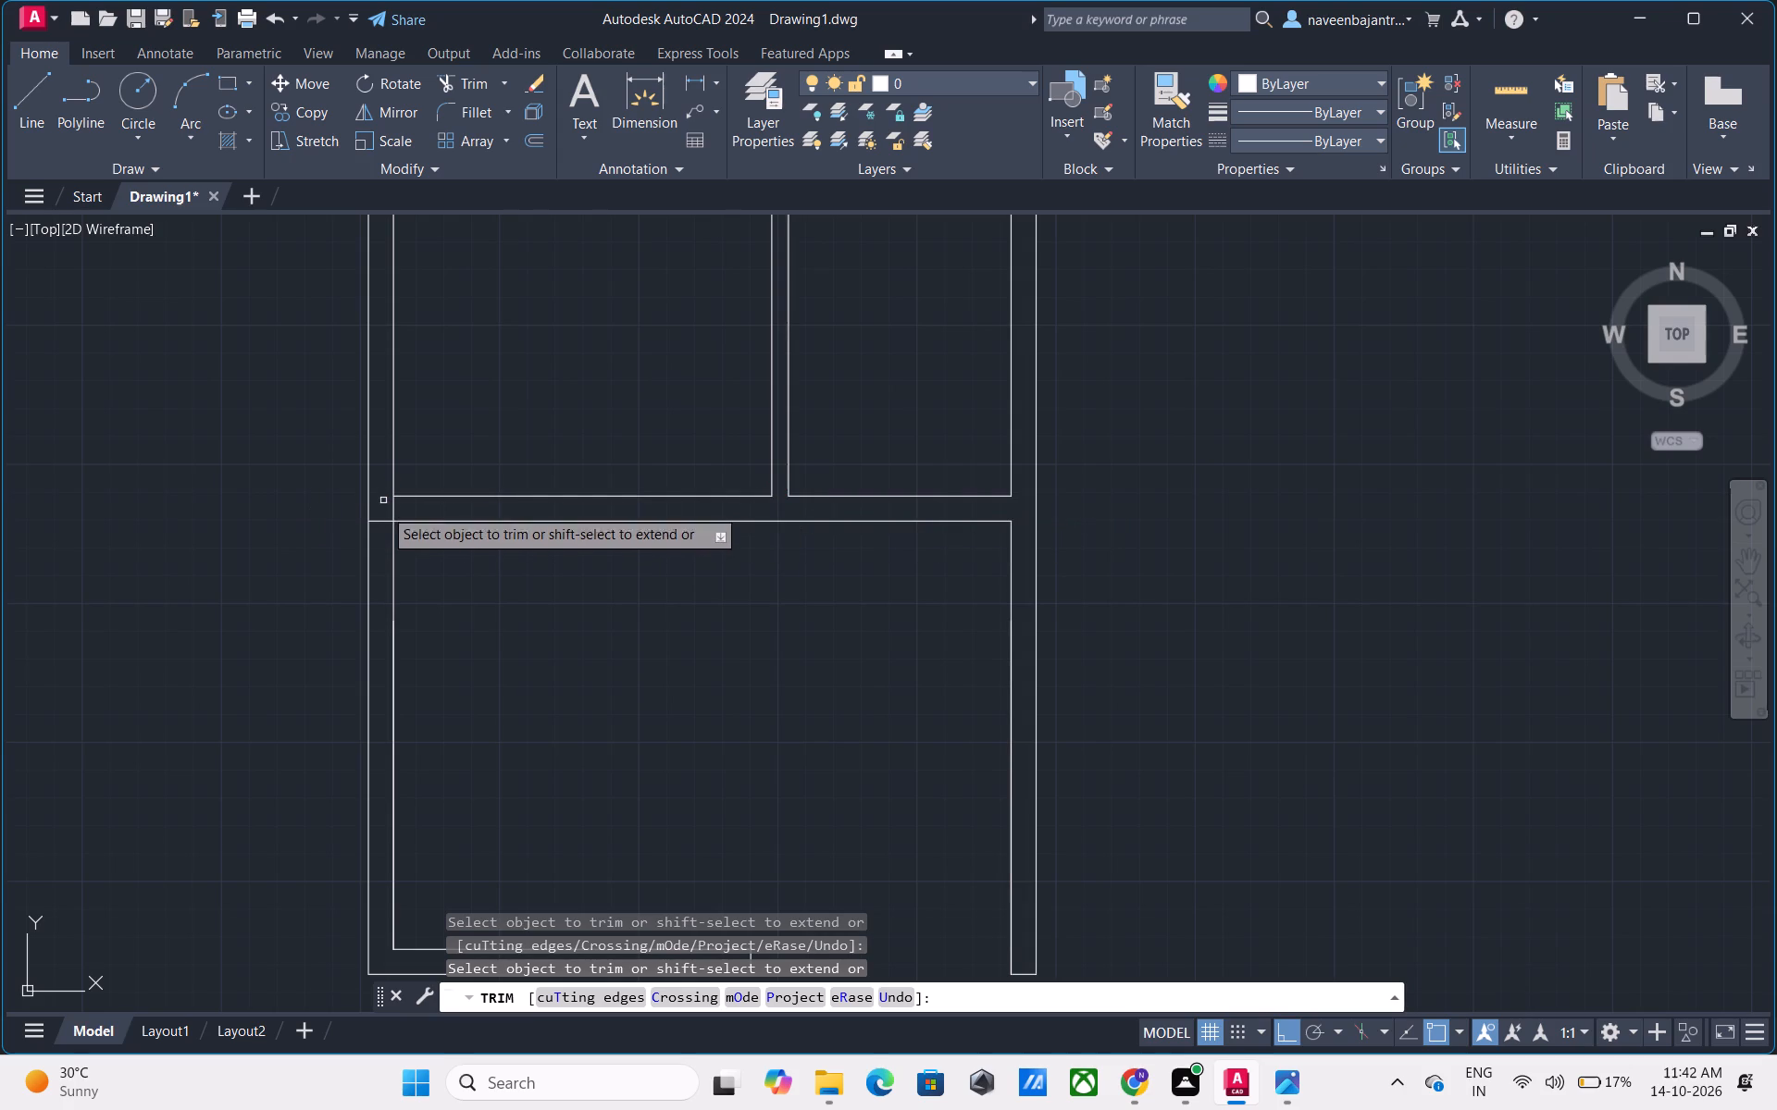
click(383, 521)
click(393, 513)
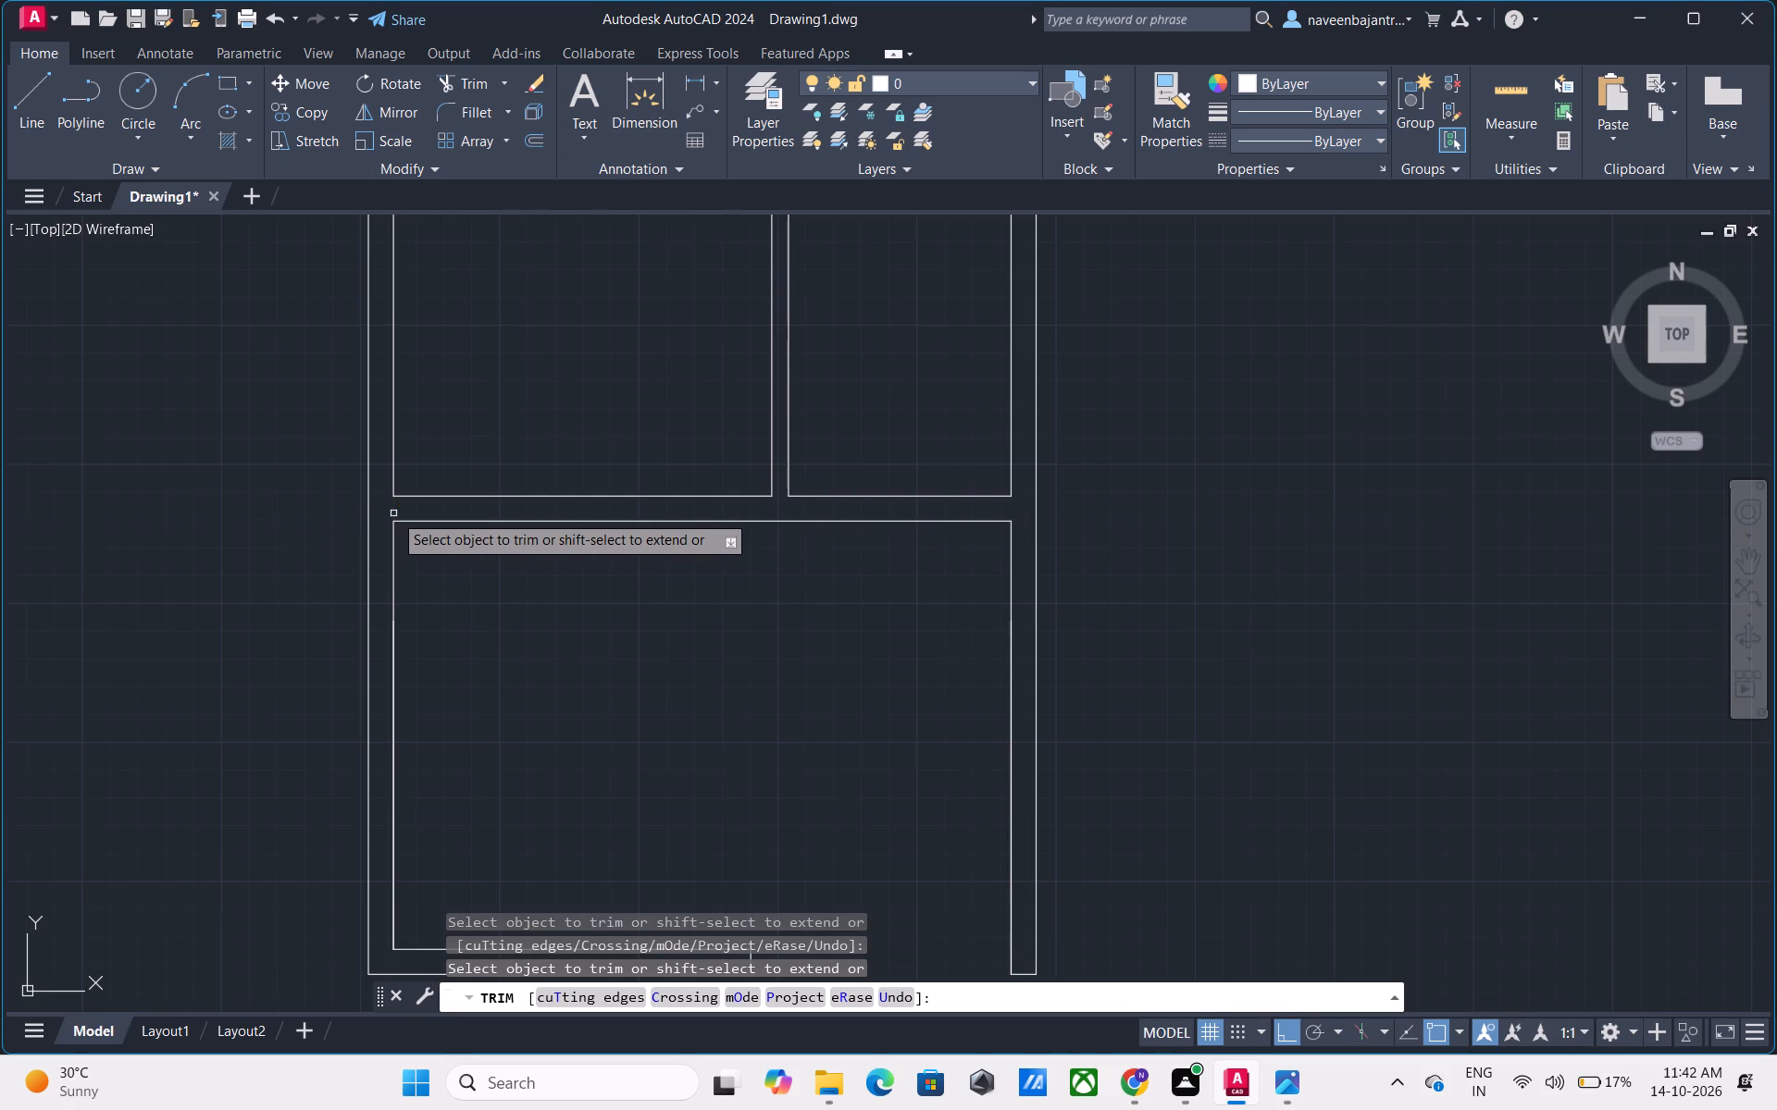
scroll(617, 517, down, 2)
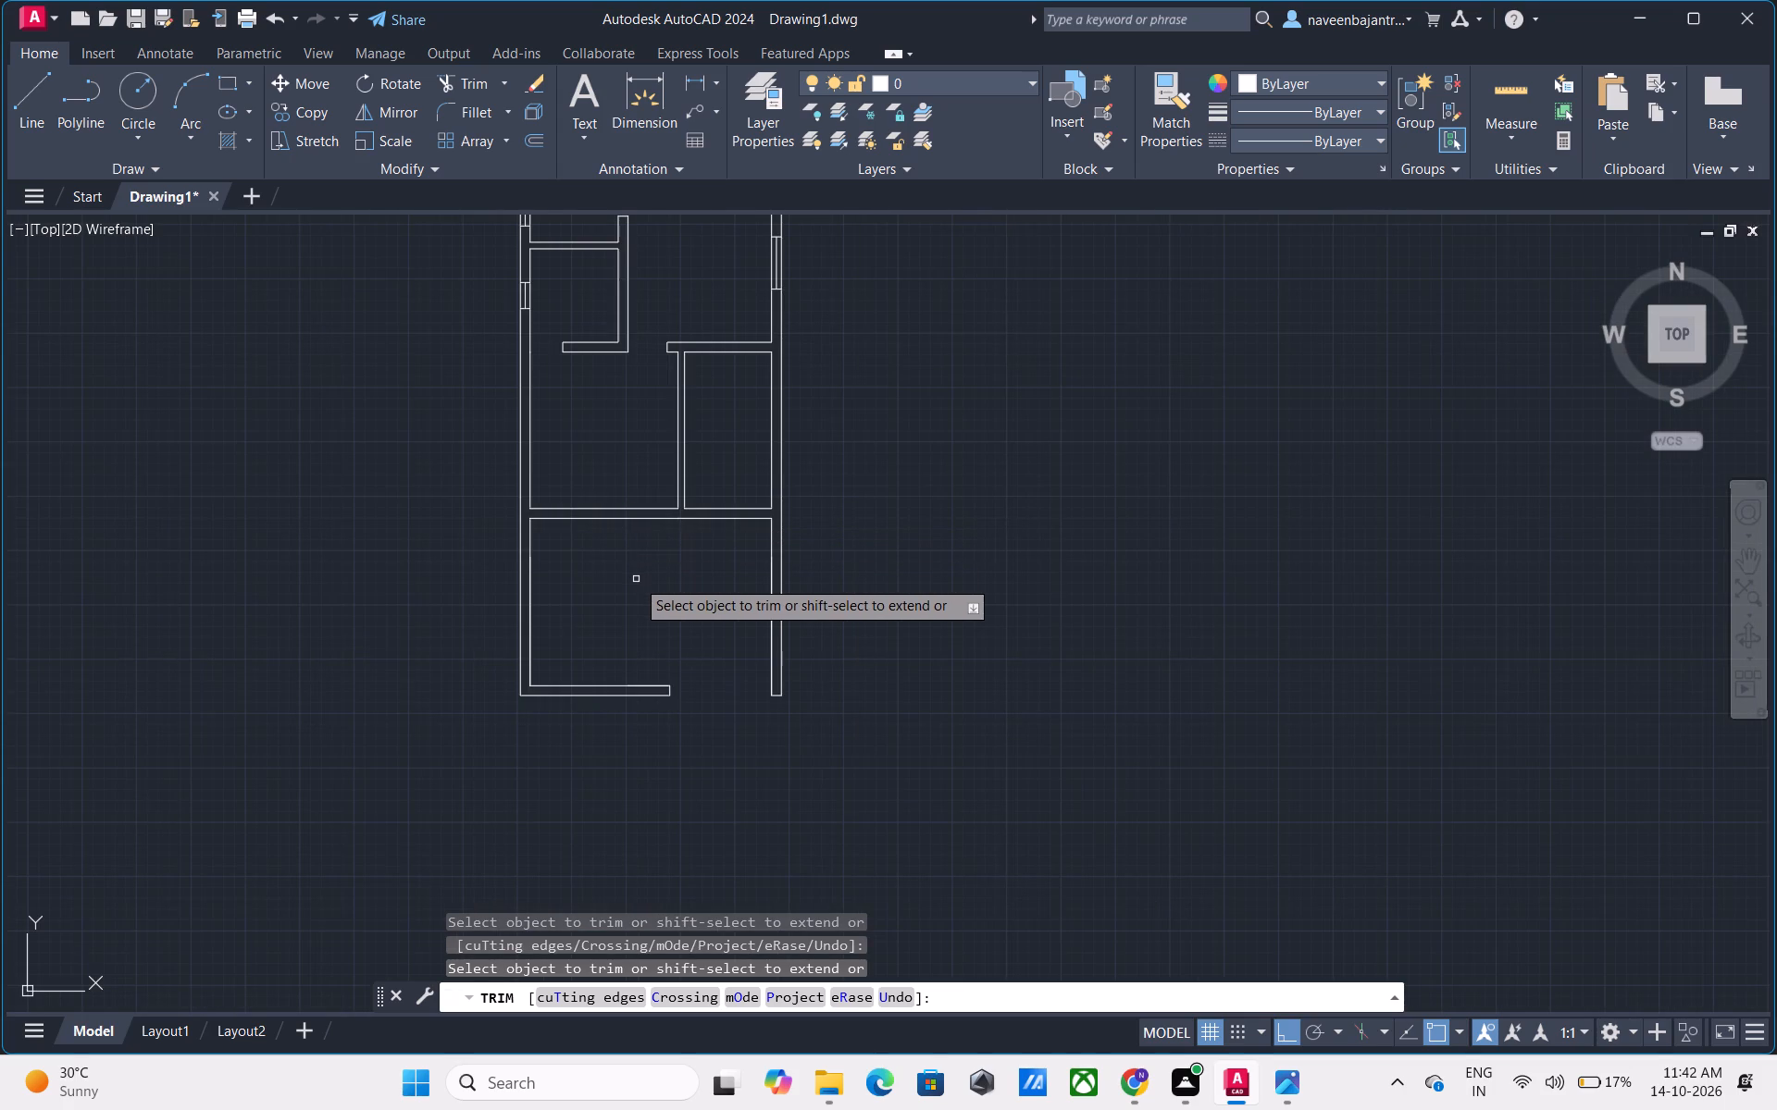
key(Escape)
key(Escape)
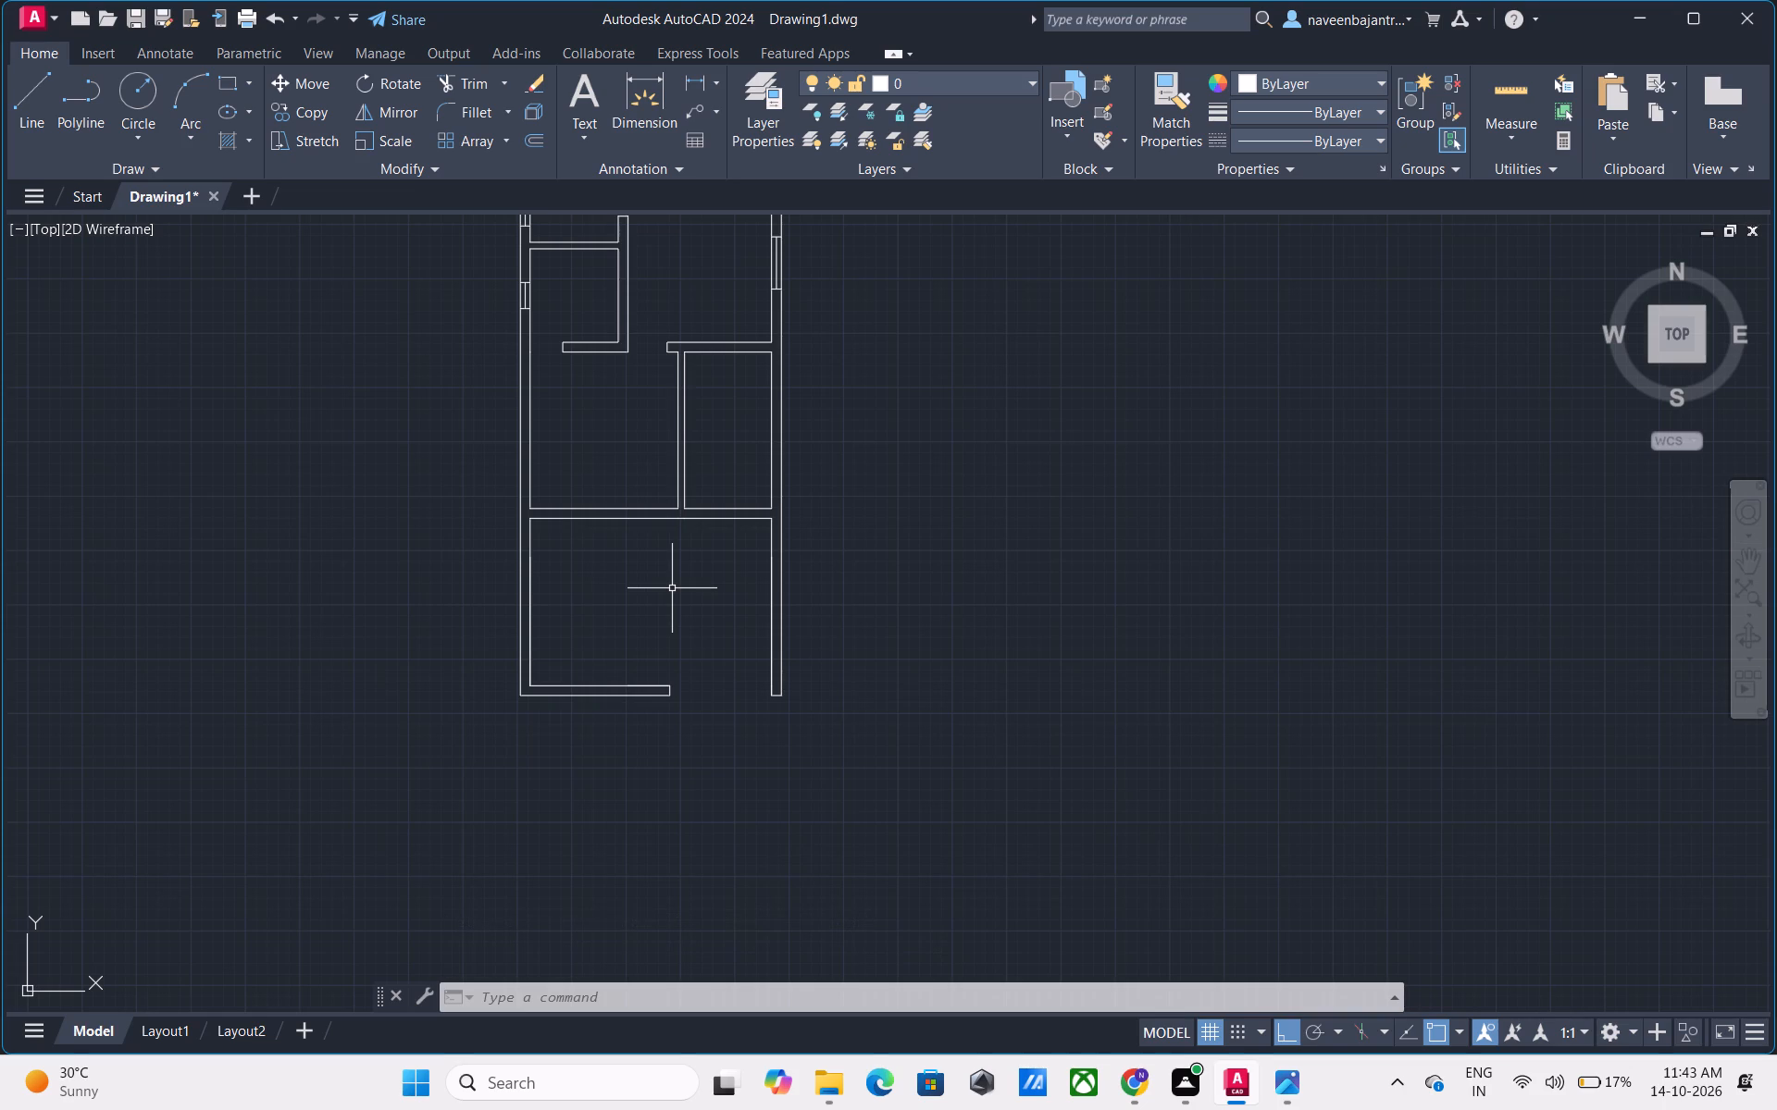
key(Escape)
Offset the east wall's inner face 11' to the west inside the southern room.
text(O)
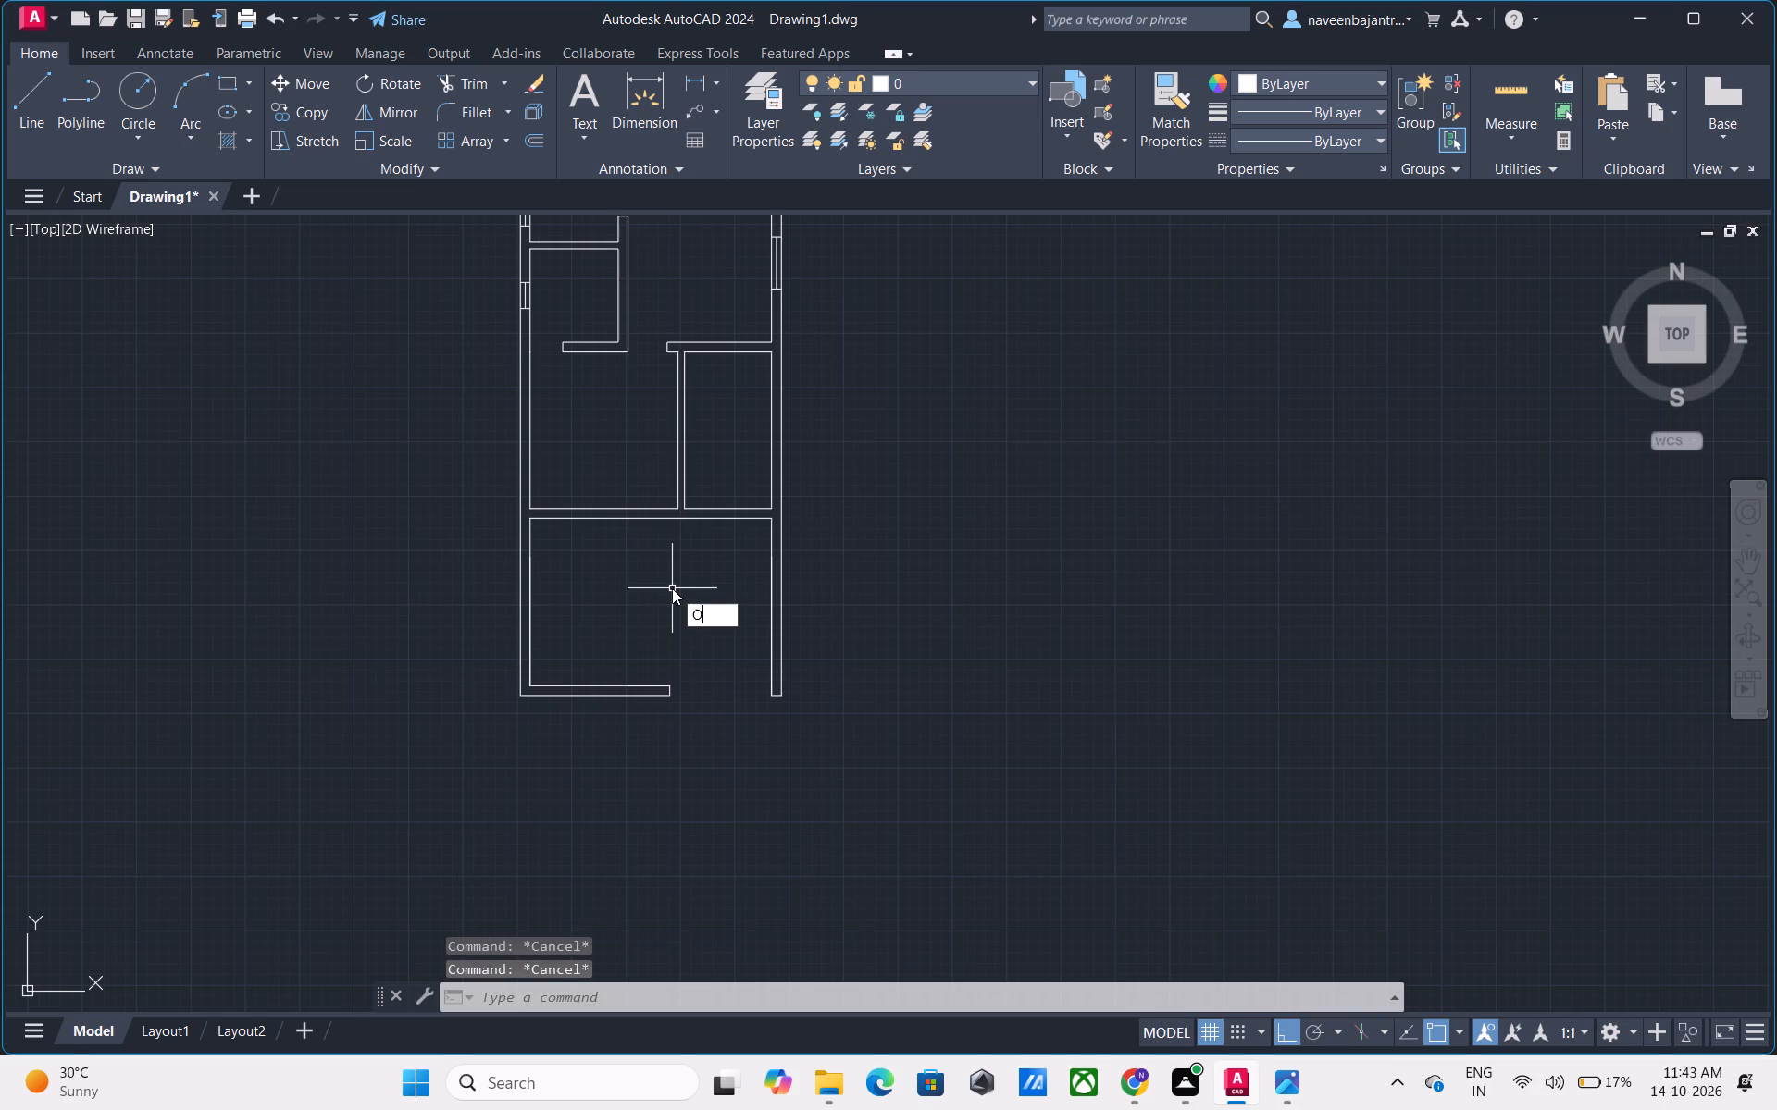
key(space)
text(11)
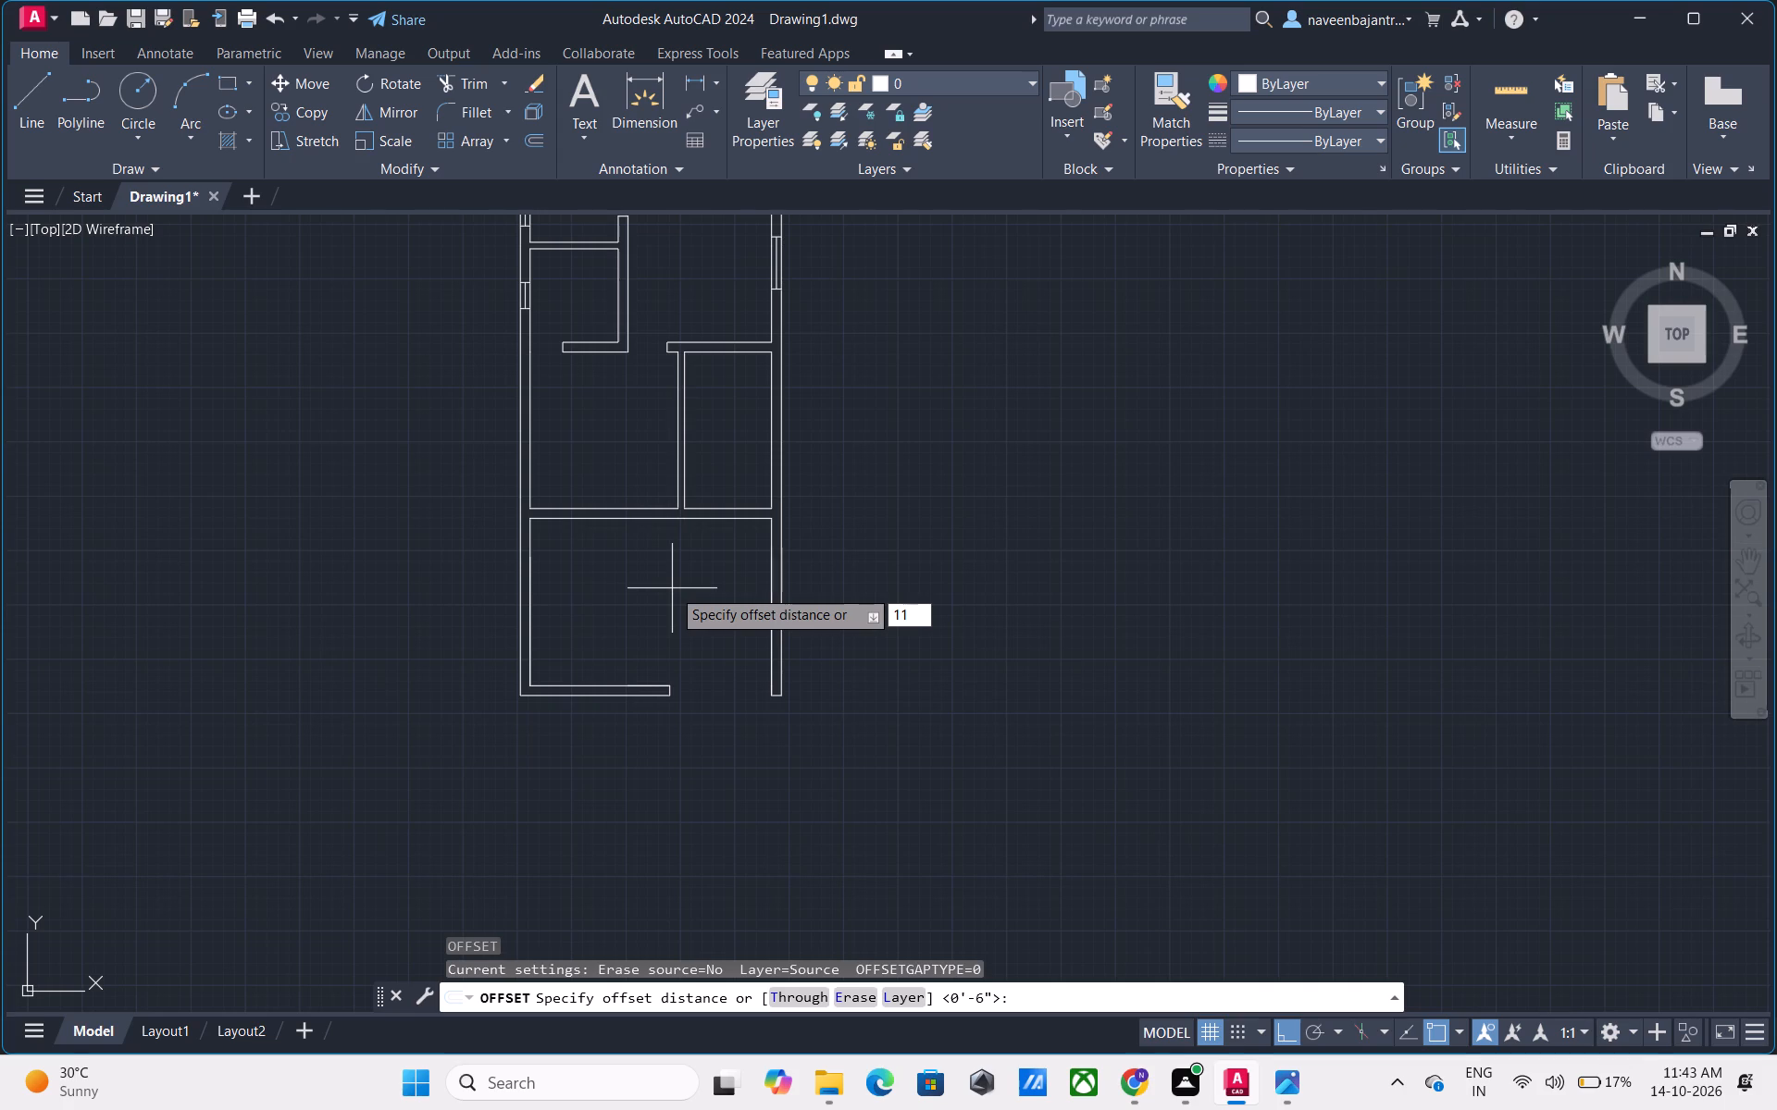
key(apostrophe)
key(Return)
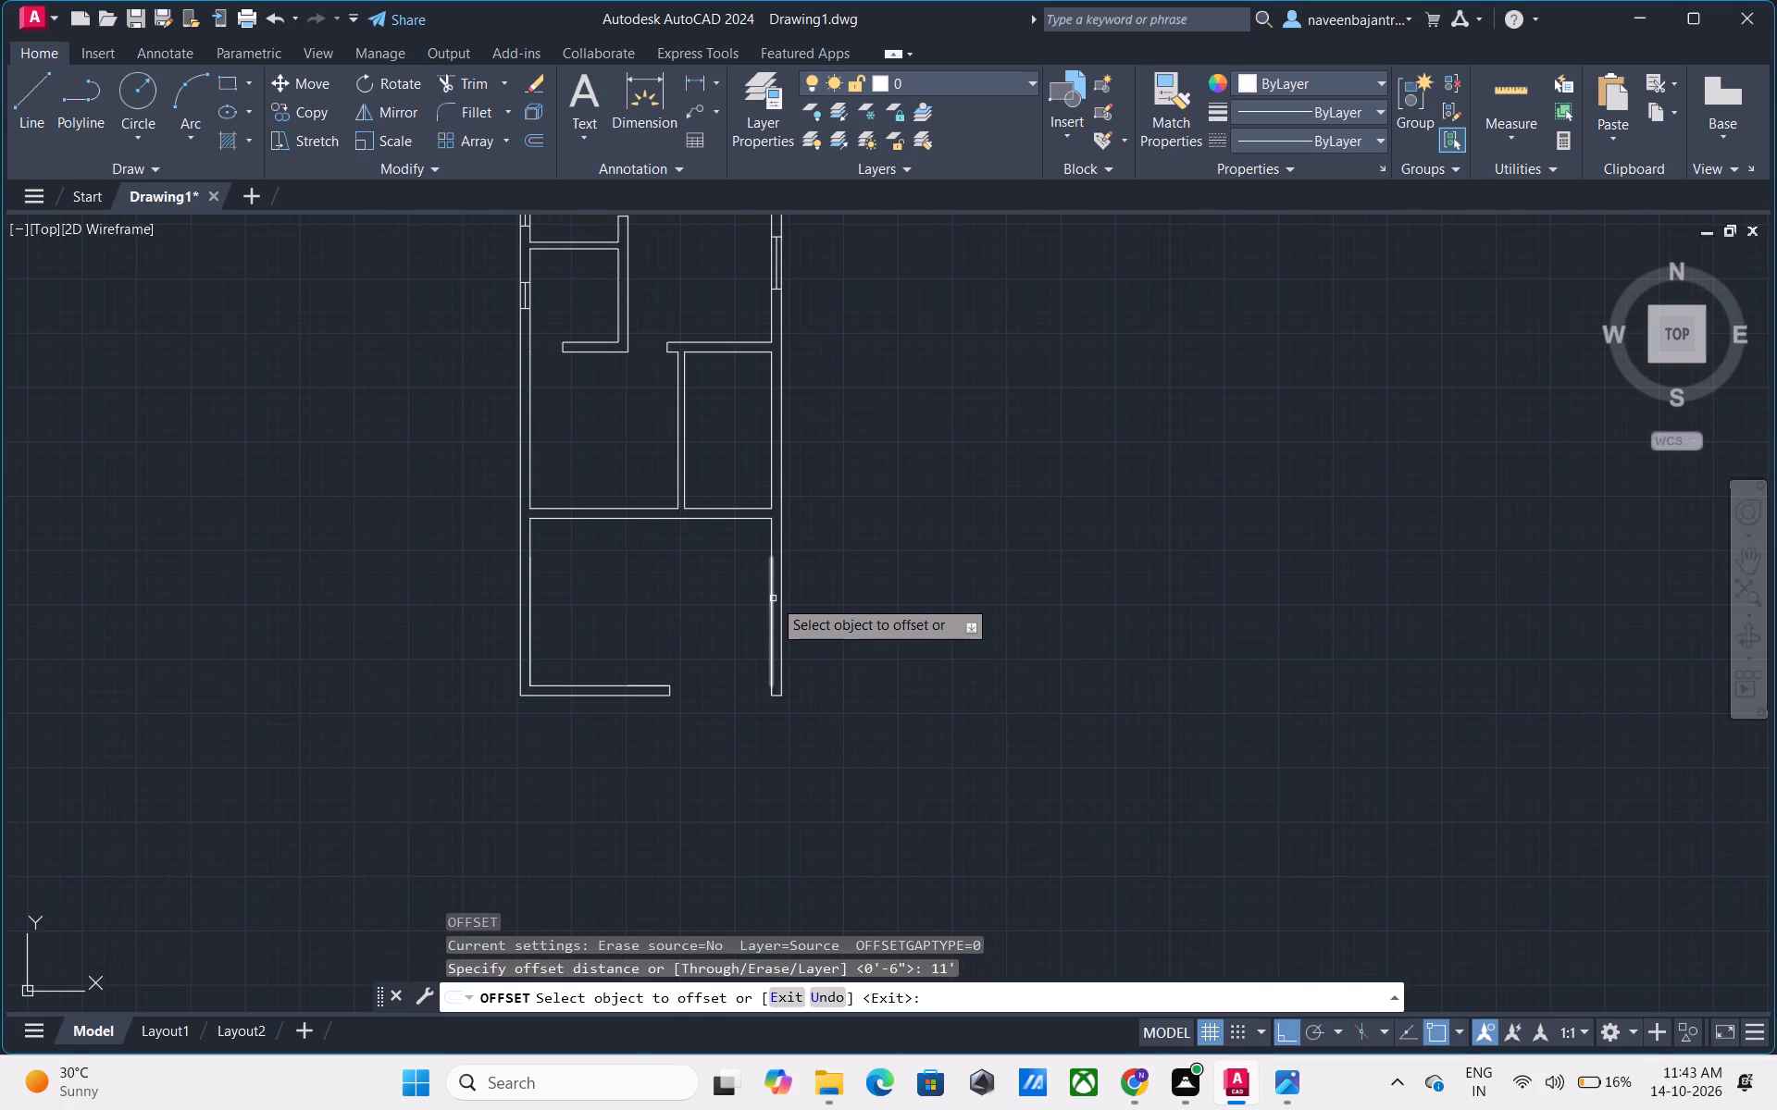
click(773, 598)
click(690, 603)
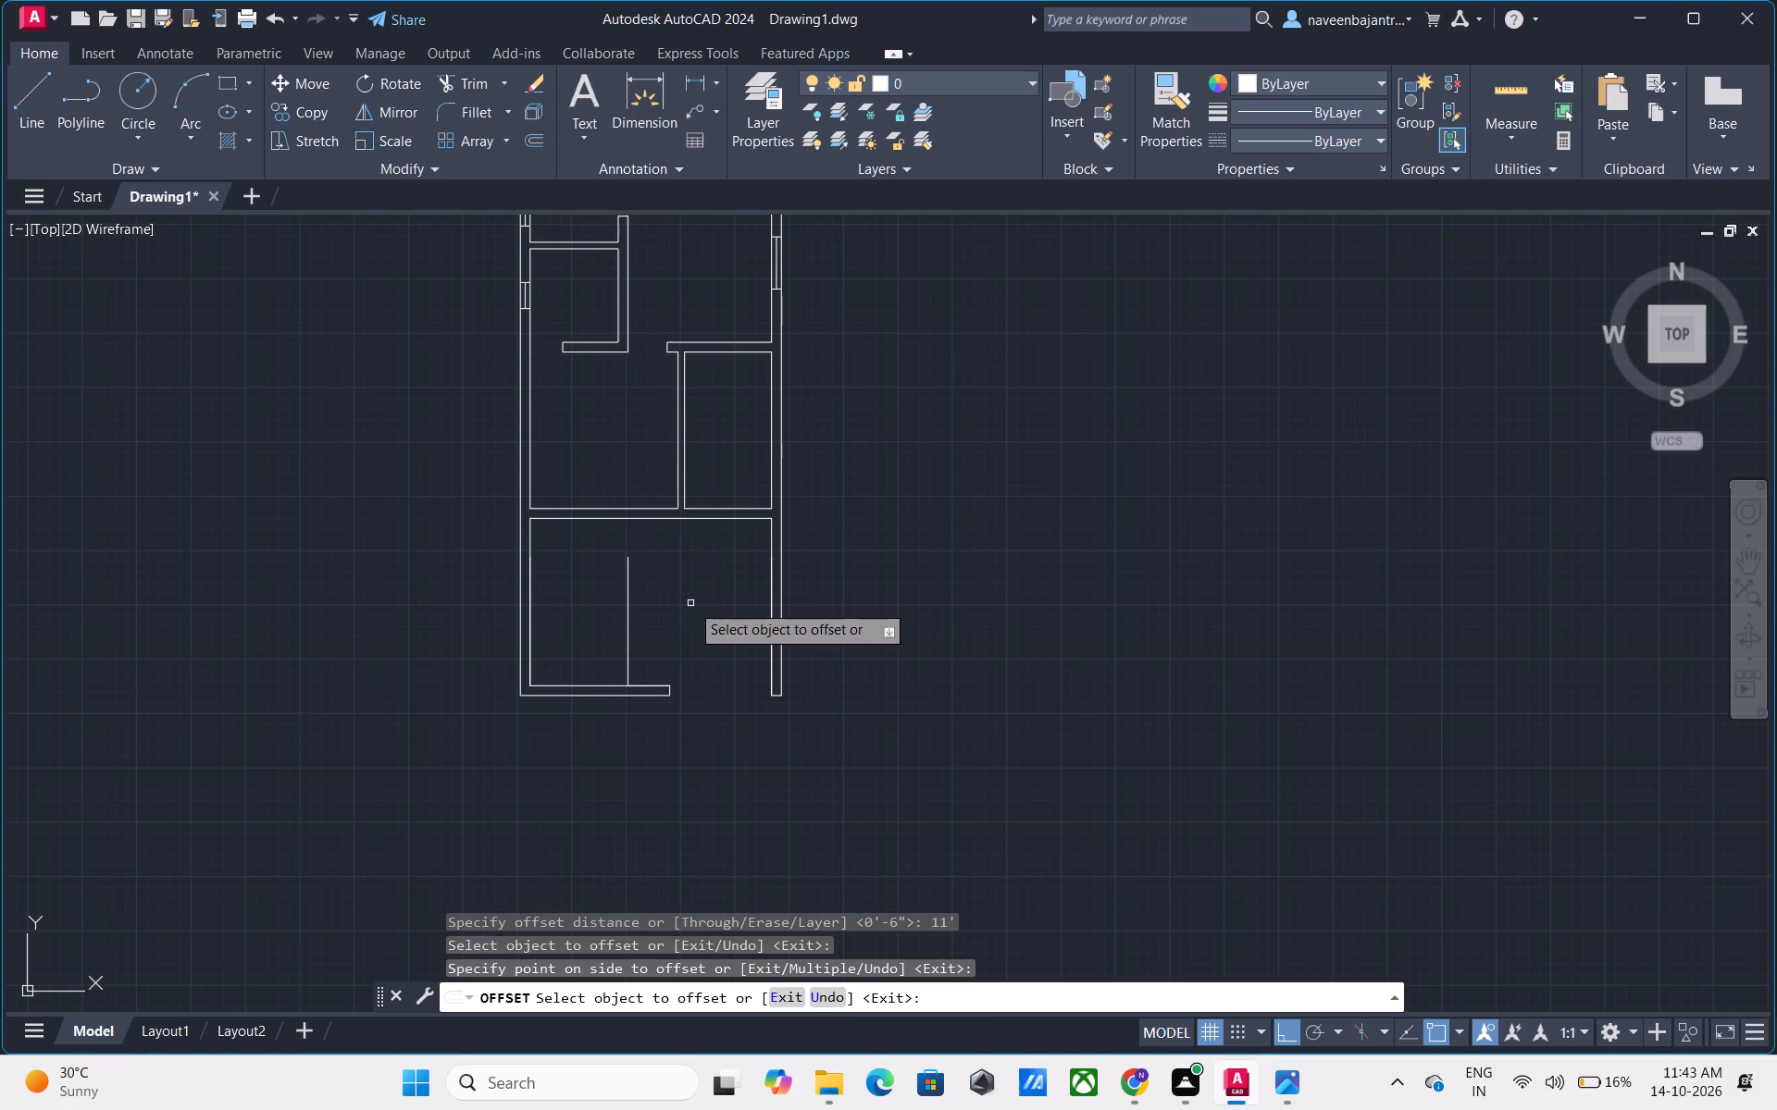
key(Escape)
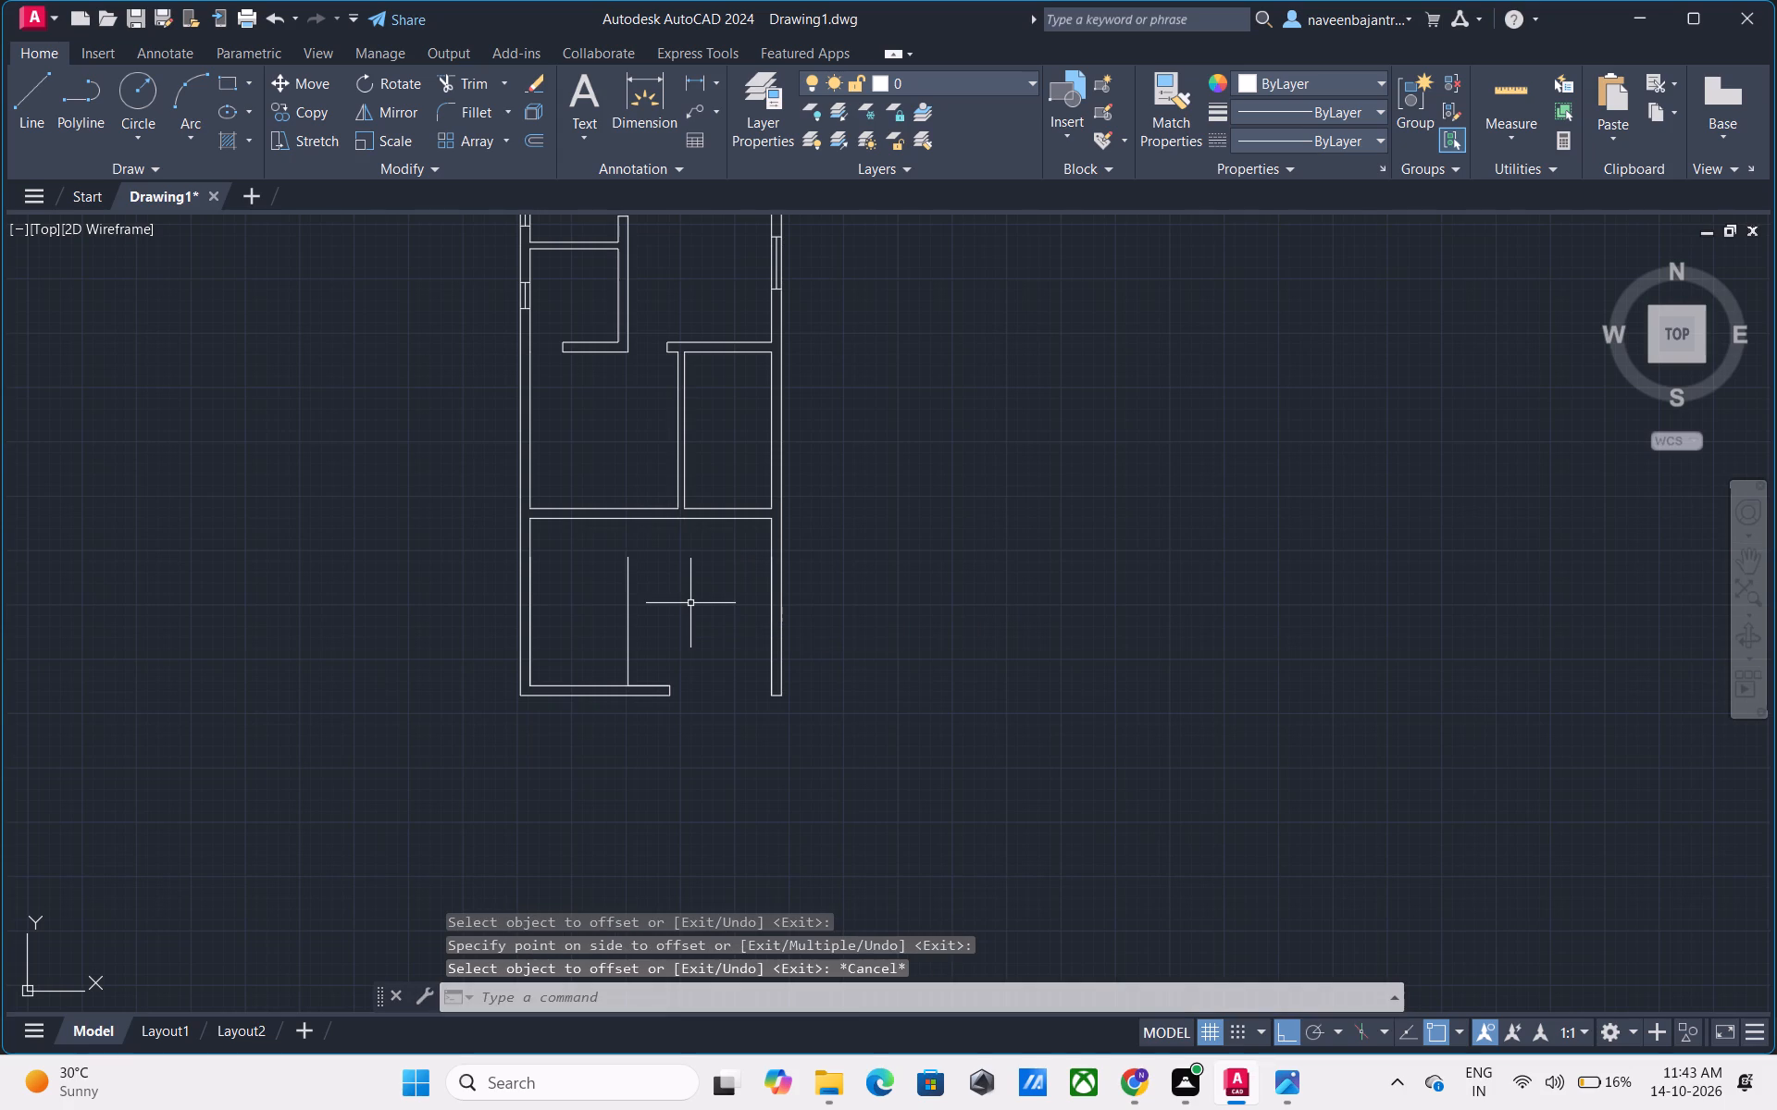
Draw a vertical line from the offset line's north end up past the east-west partition's north face.
text(L)
key(space)
click(627, 564)
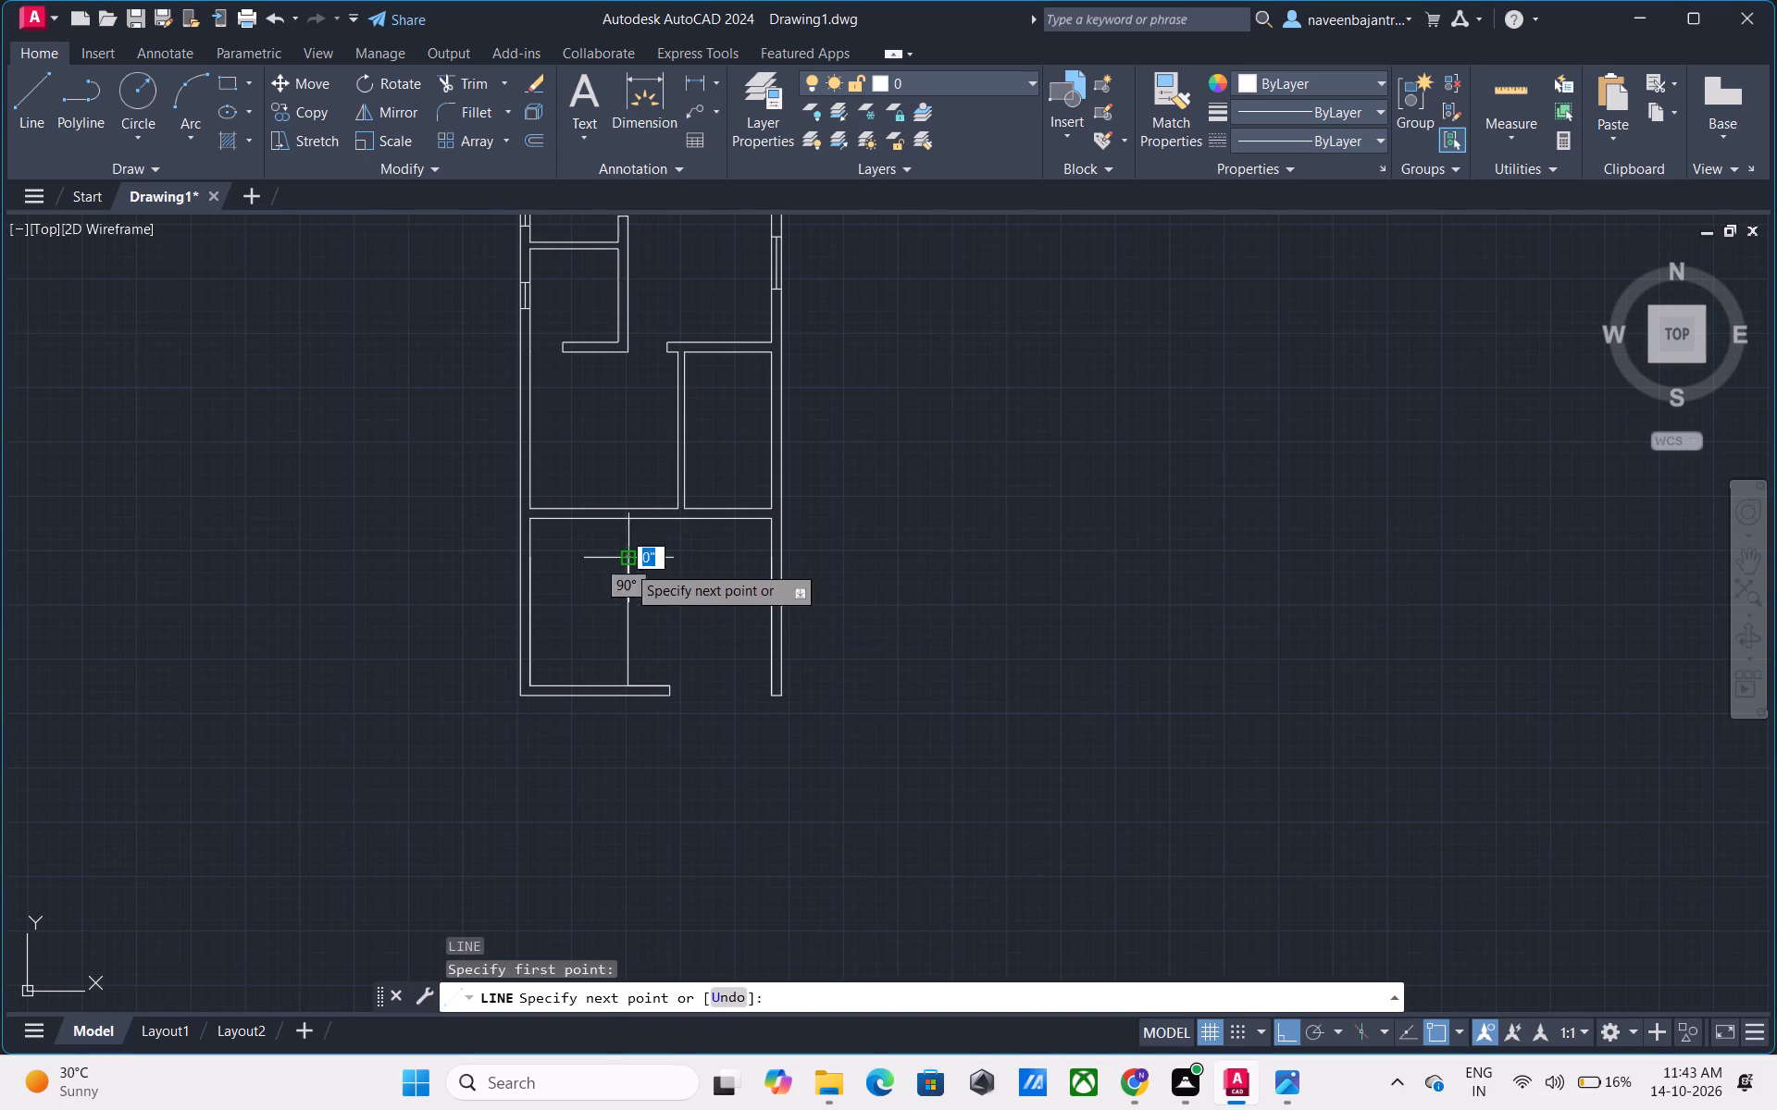
click(622, 483)
key(Escape)
Trim the vertical line back to the east-west partition's south face.
text(TR)
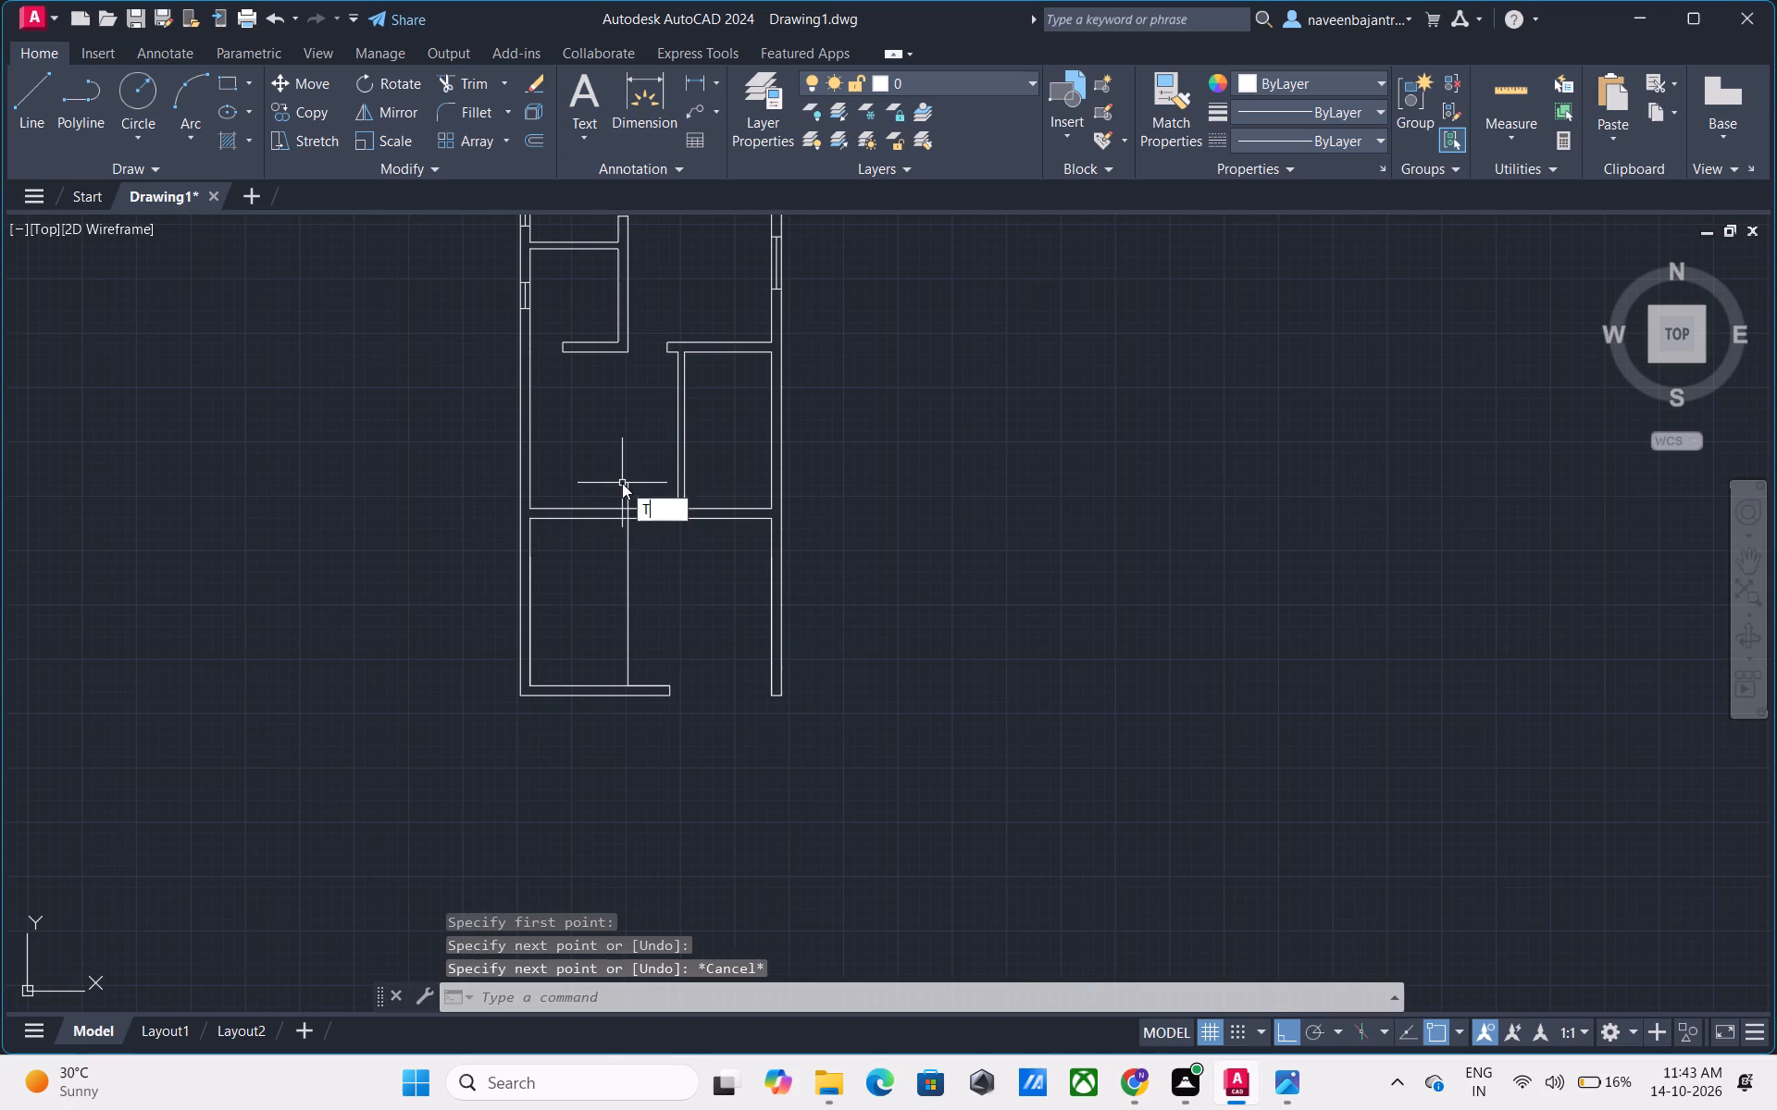
key(space)
click(630, 491)
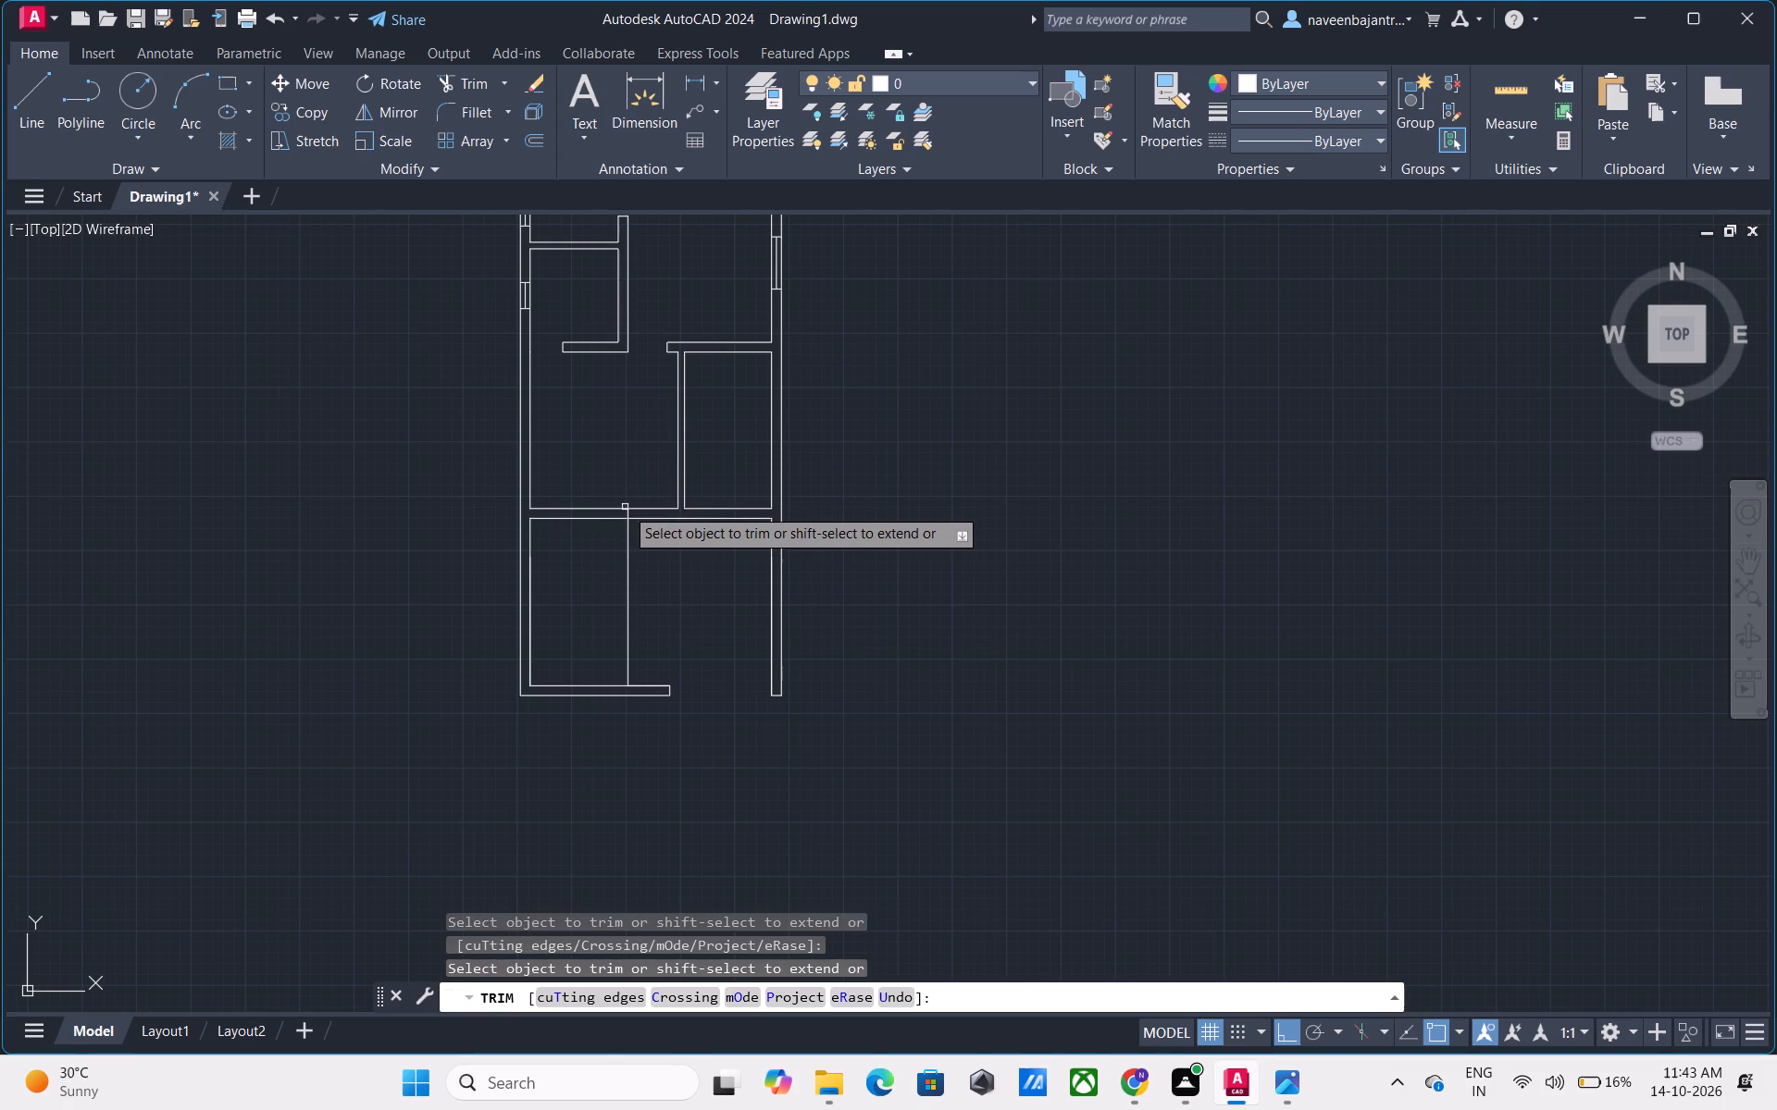
scroll(625, 507, up, 3)
click(629, 527)
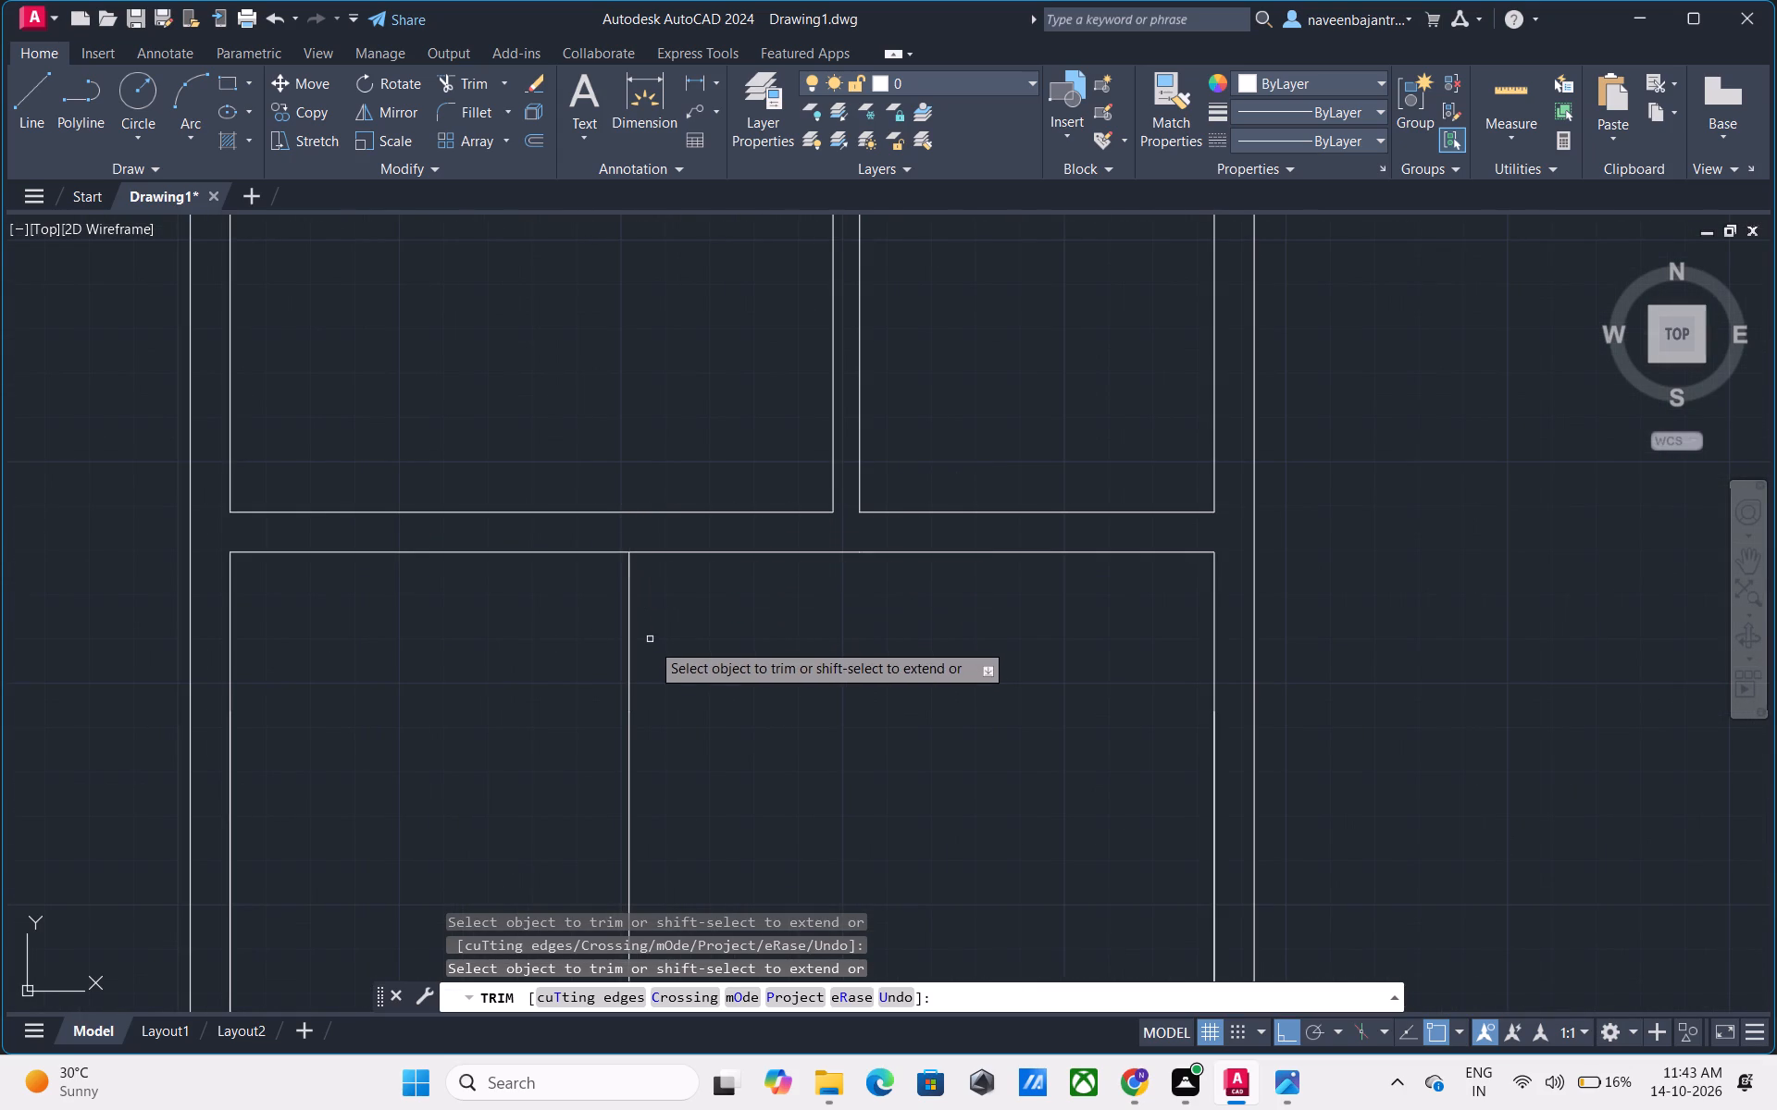
scroll(654, 653, down, 2)
middle_drag(671, 666, 688, 563)
key(Escape)
Offset the southern room's new north-south line 9" to the west.
text(O 9")
key(Return)
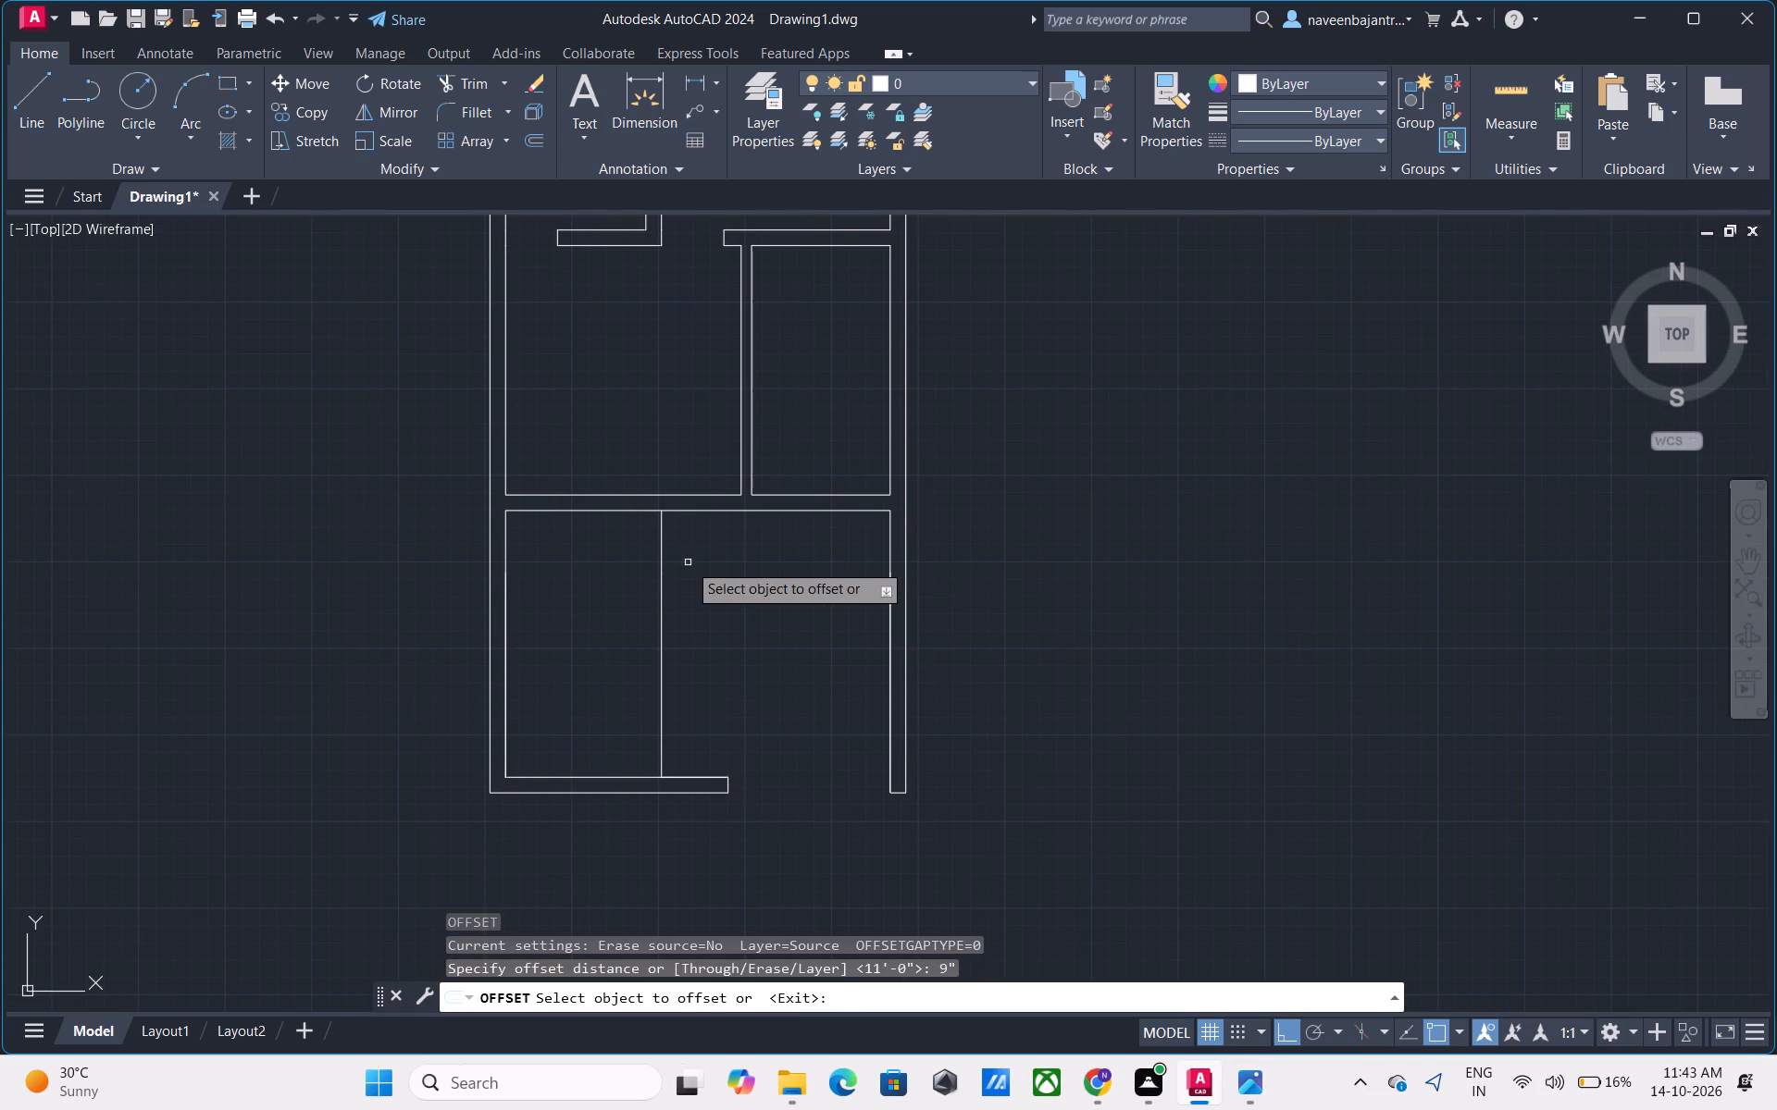
click(662, 605)
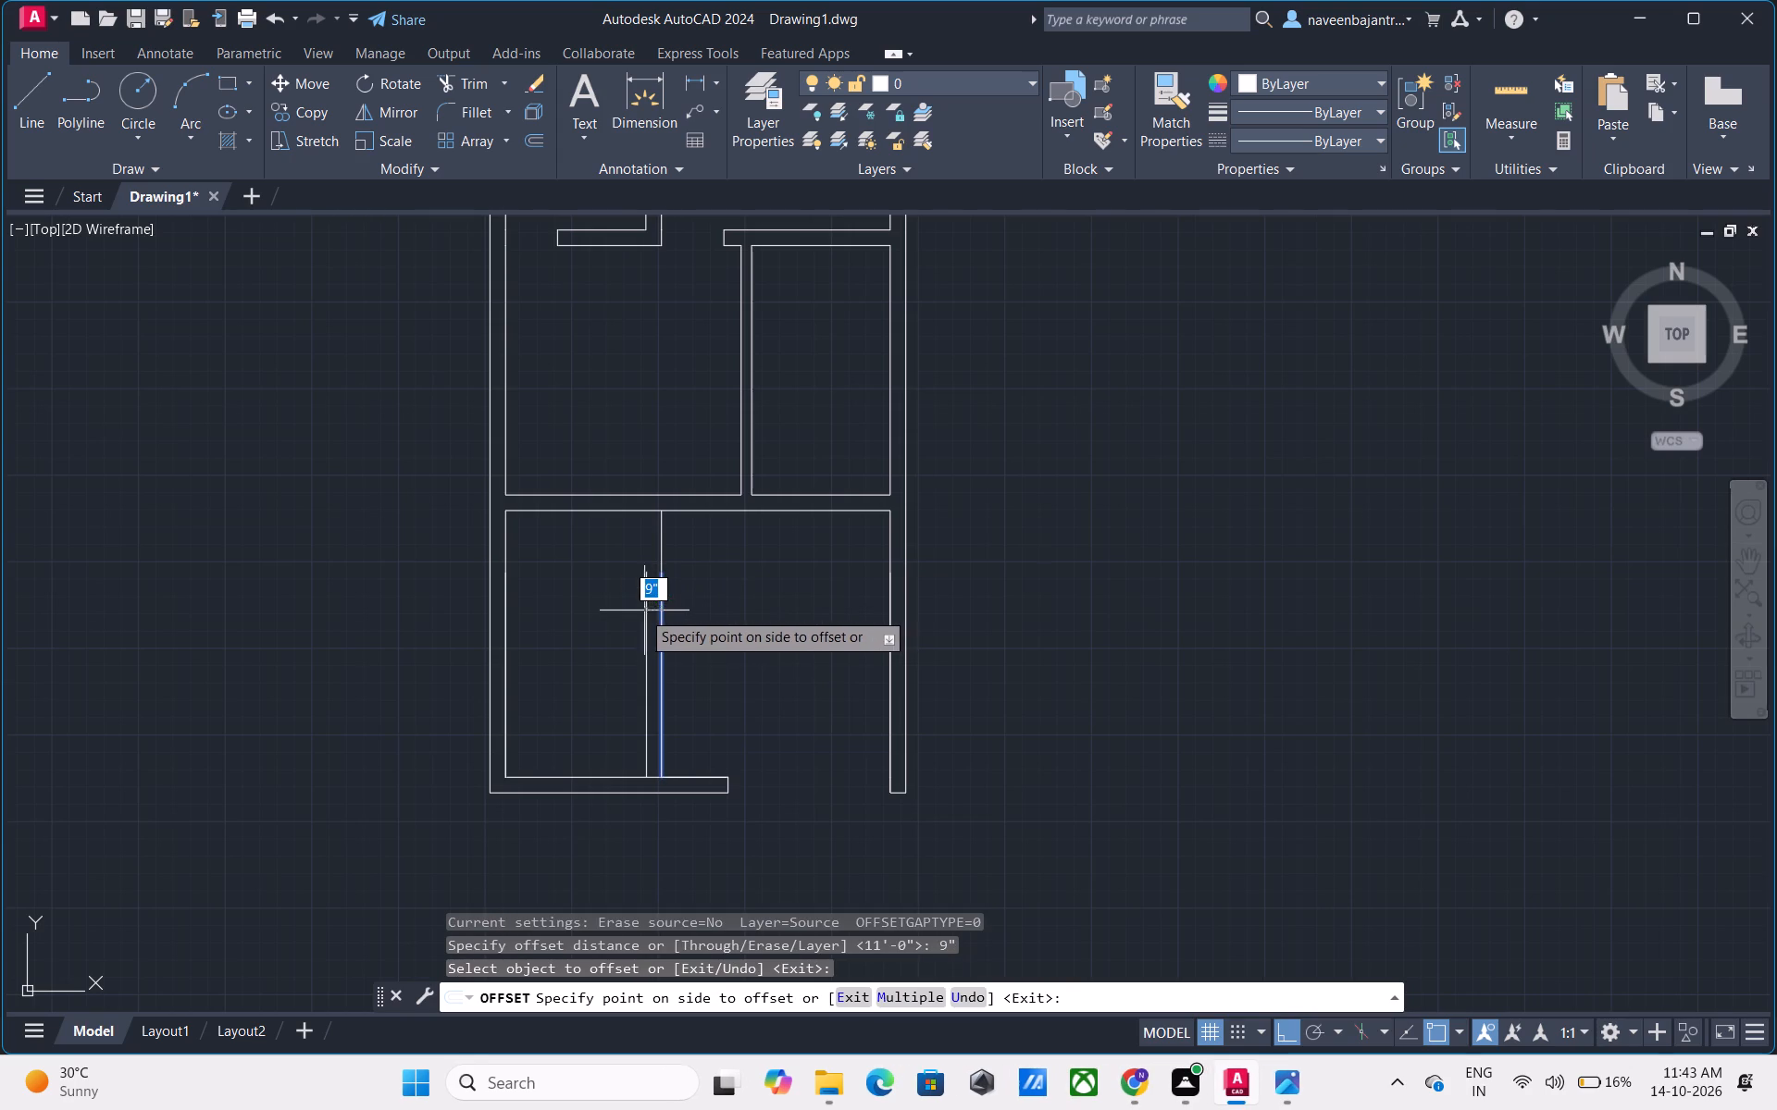
click(624, 611)
key(Escape)
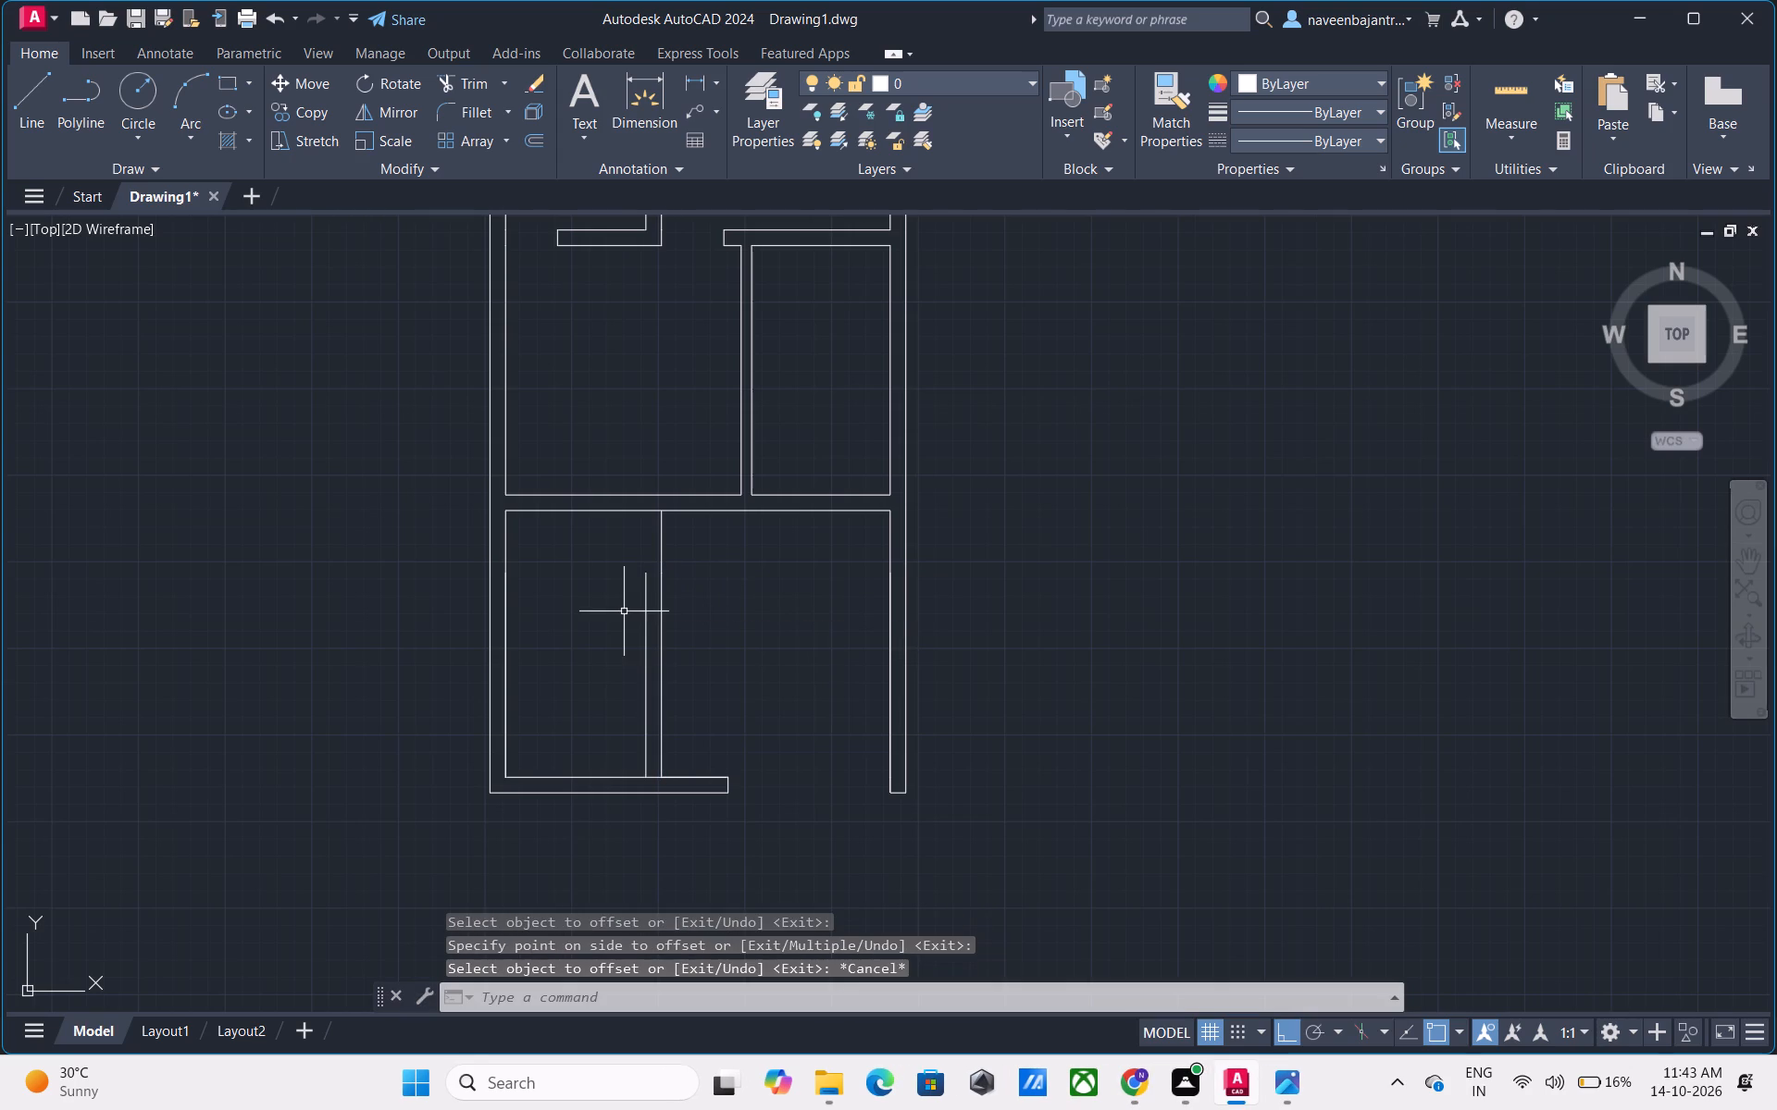
Draw a vertical line from the 9" offset line's north end up past the east-west partition's north face.
text(L)
key(space)
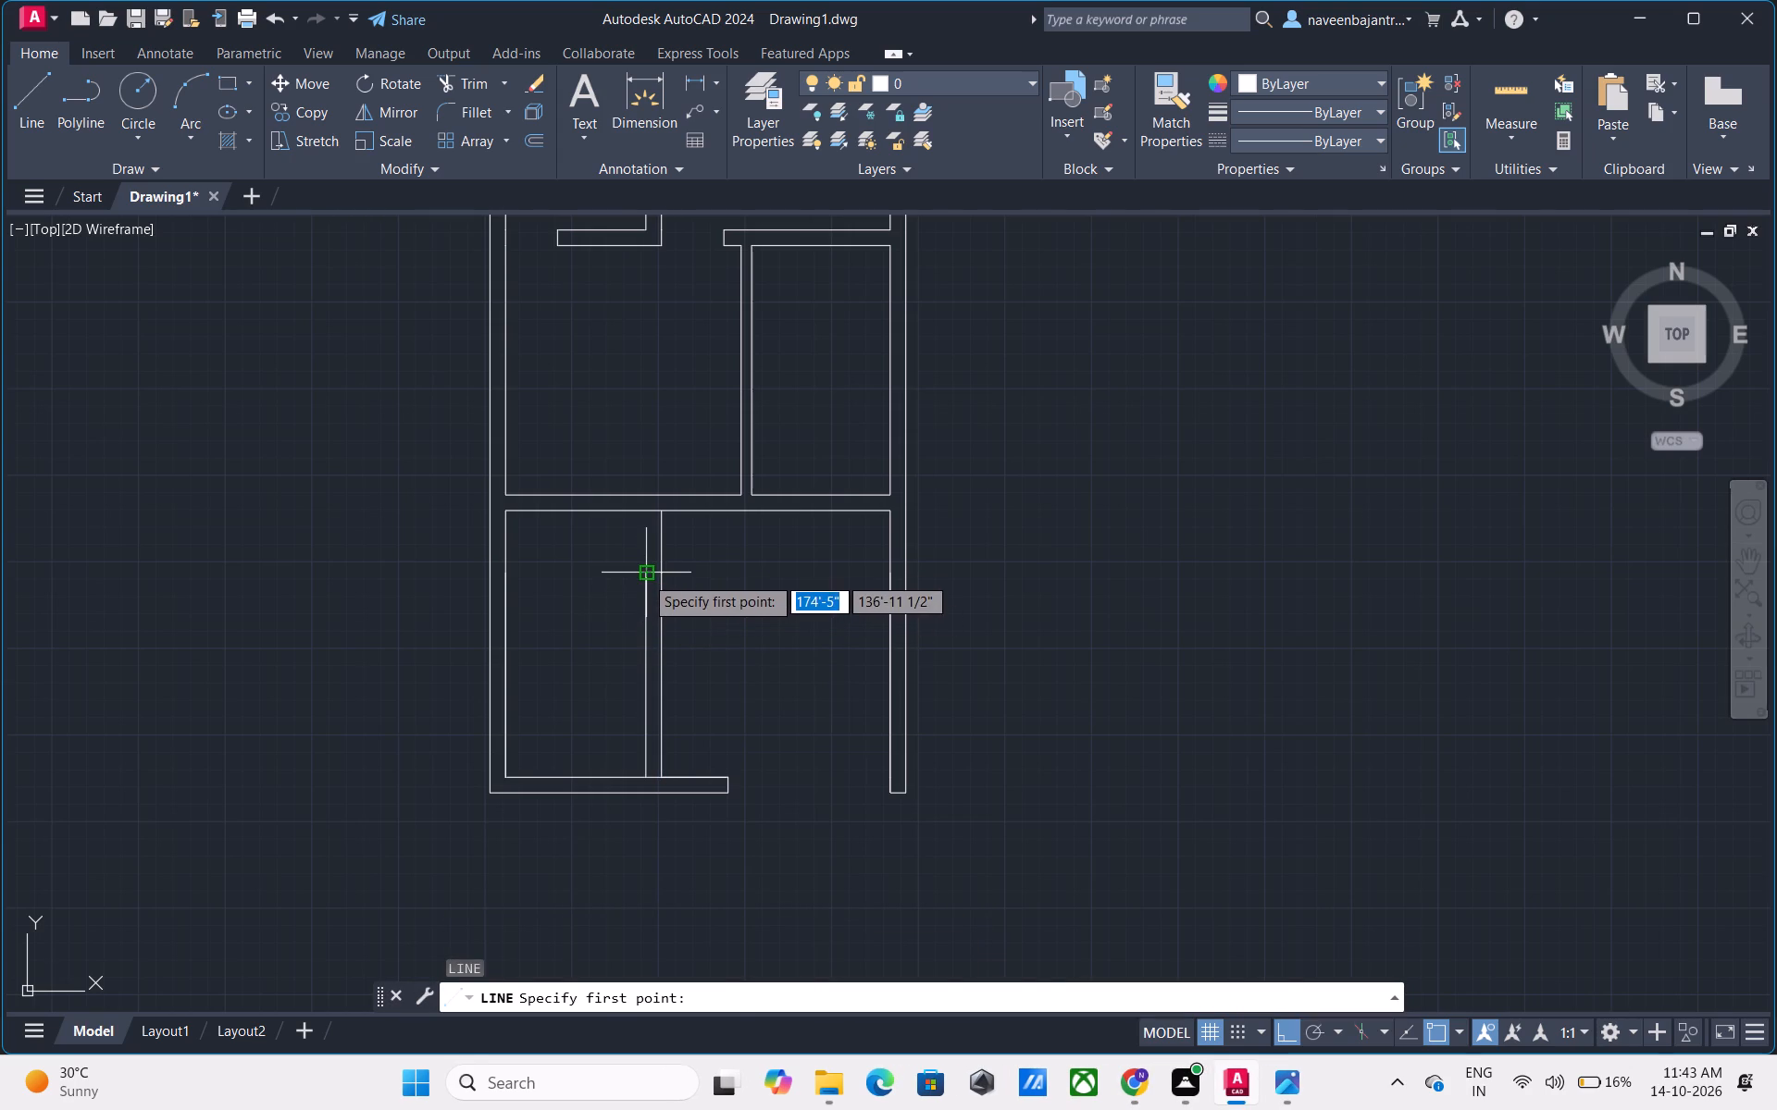
click(644, 575)
click(639, 459)
key(Escape)
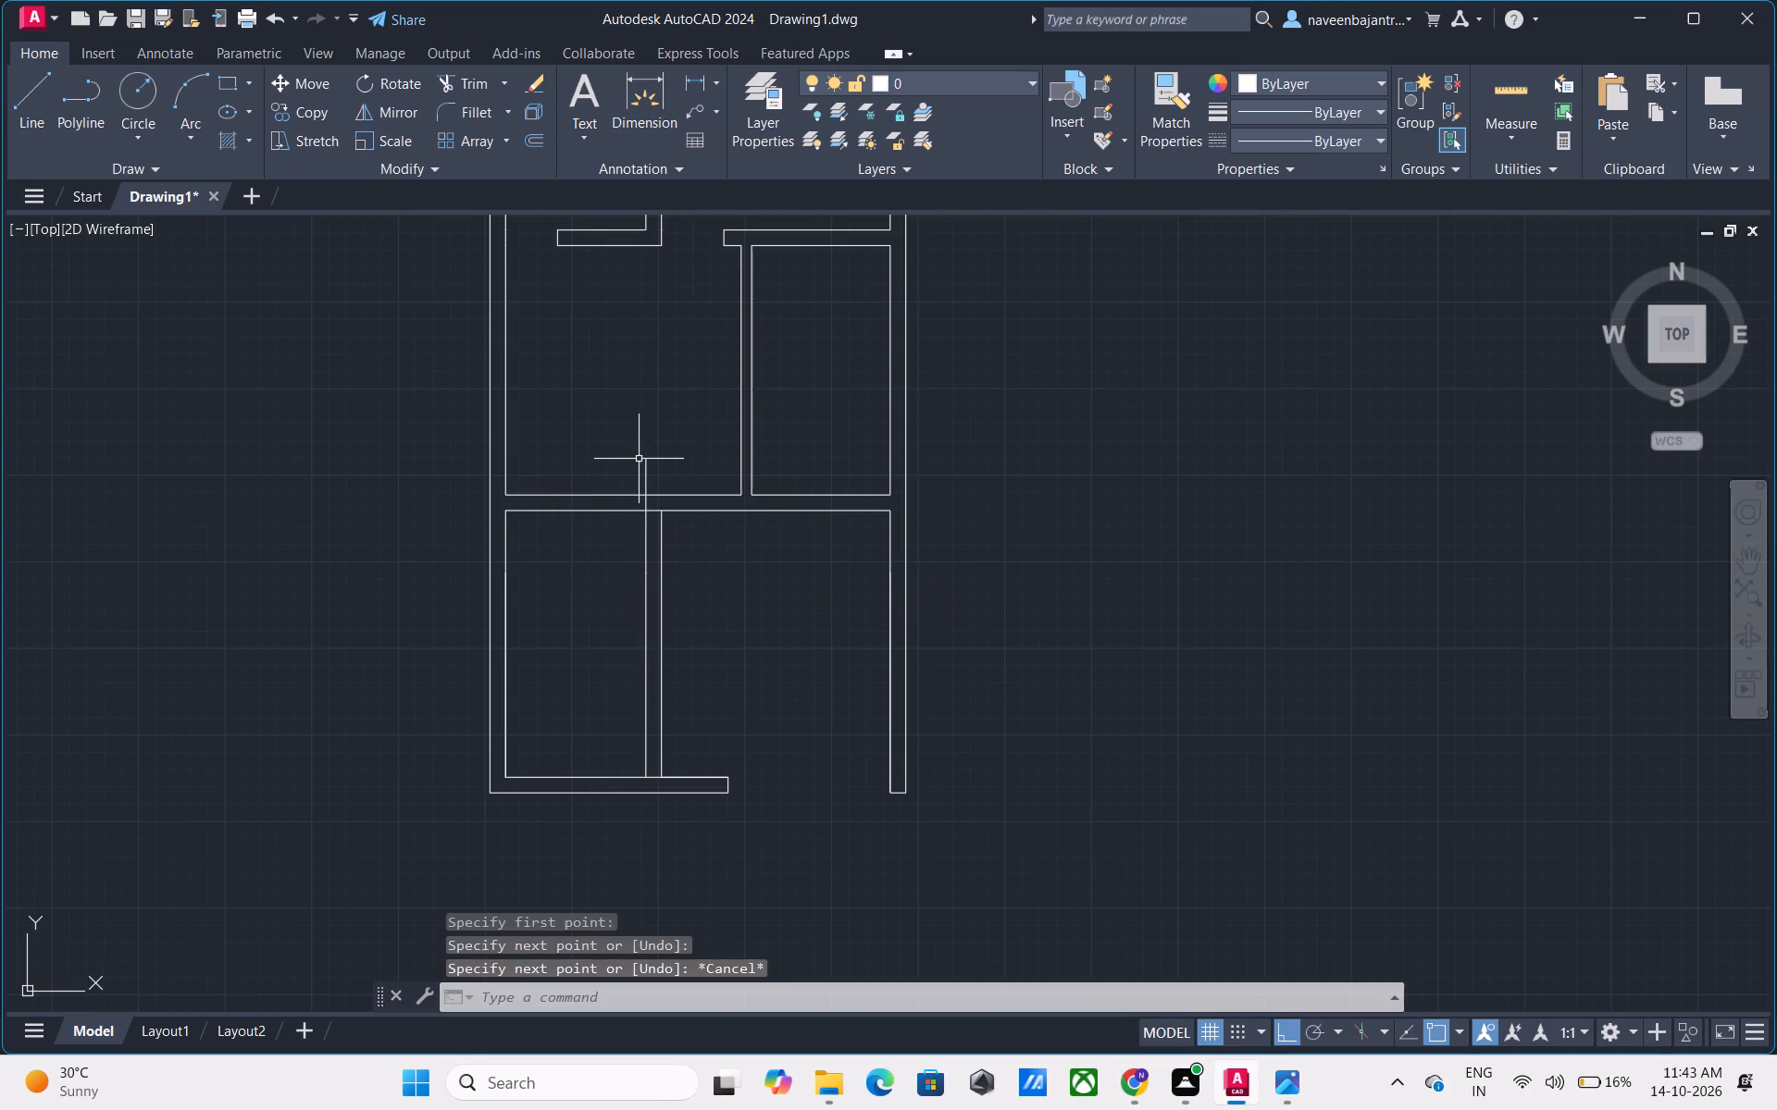
Trim the vertical line's overshoot and the wall-face segments across the 9" partition's north and south junctions.
text(TR)
key(space)
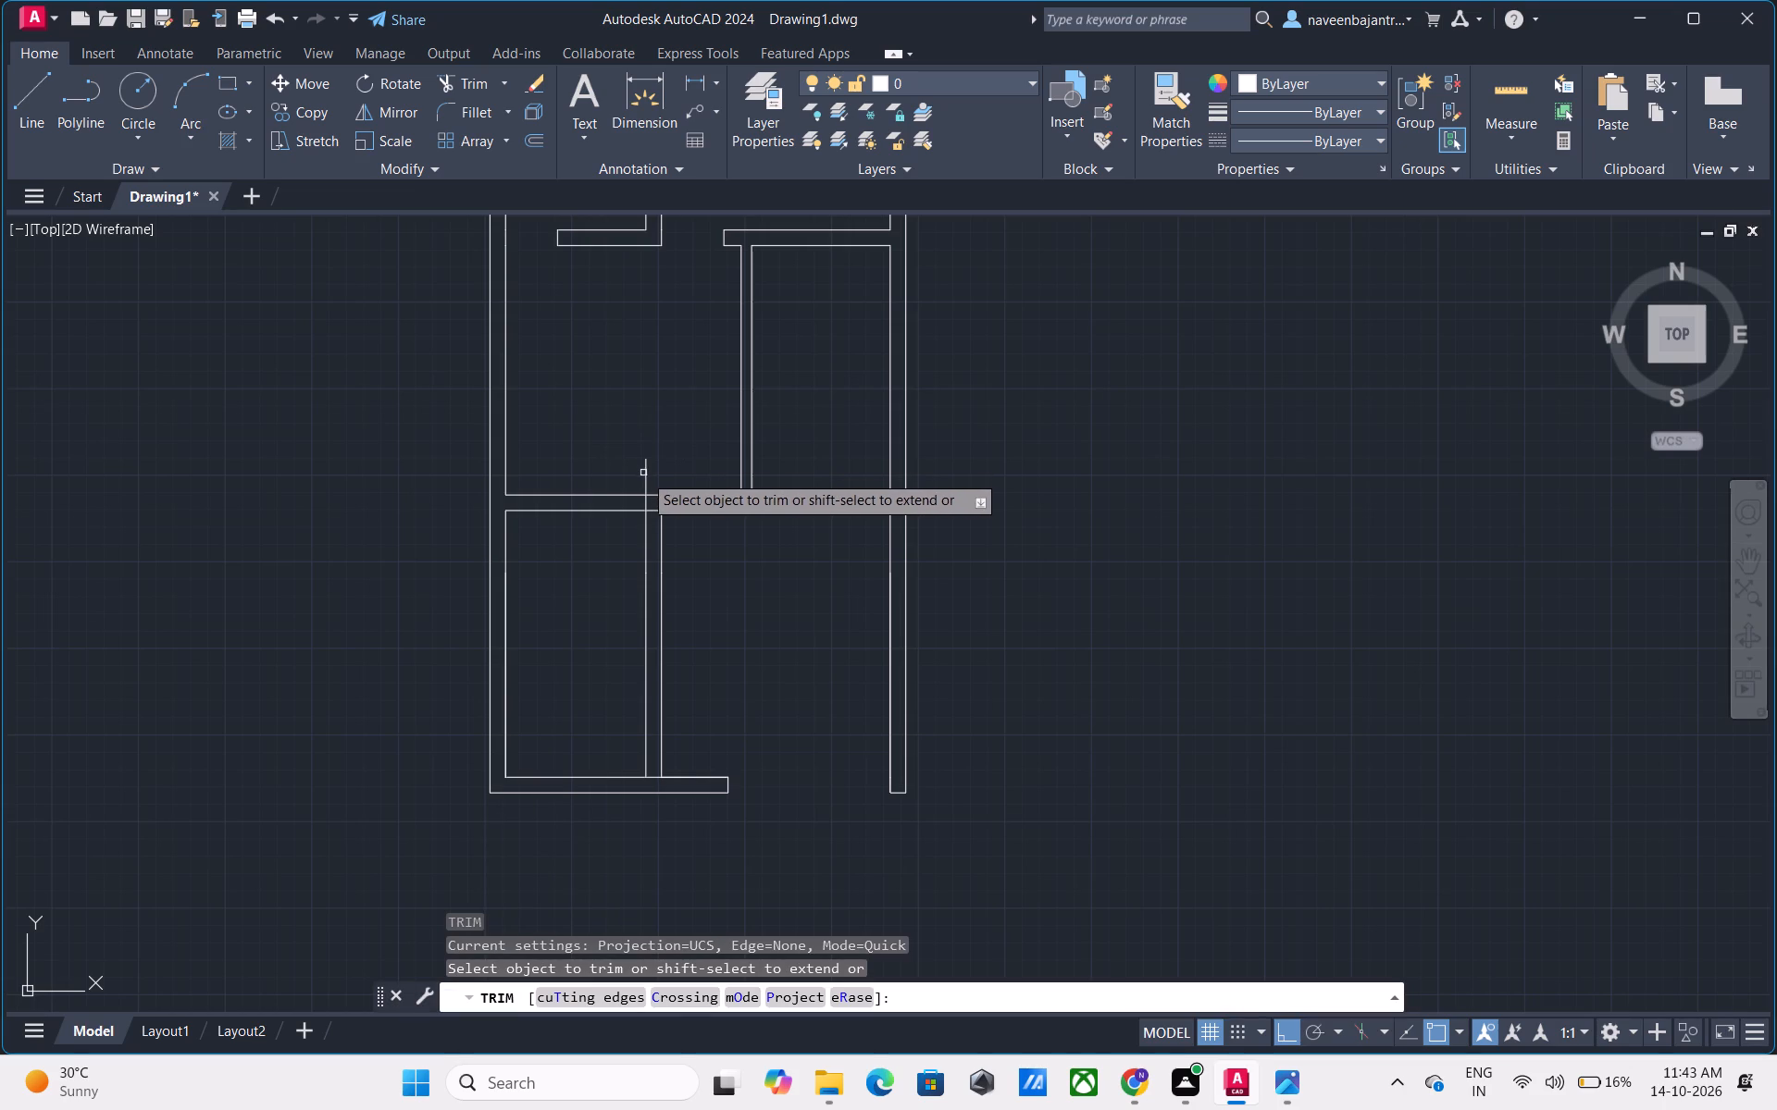
click(646, 476)
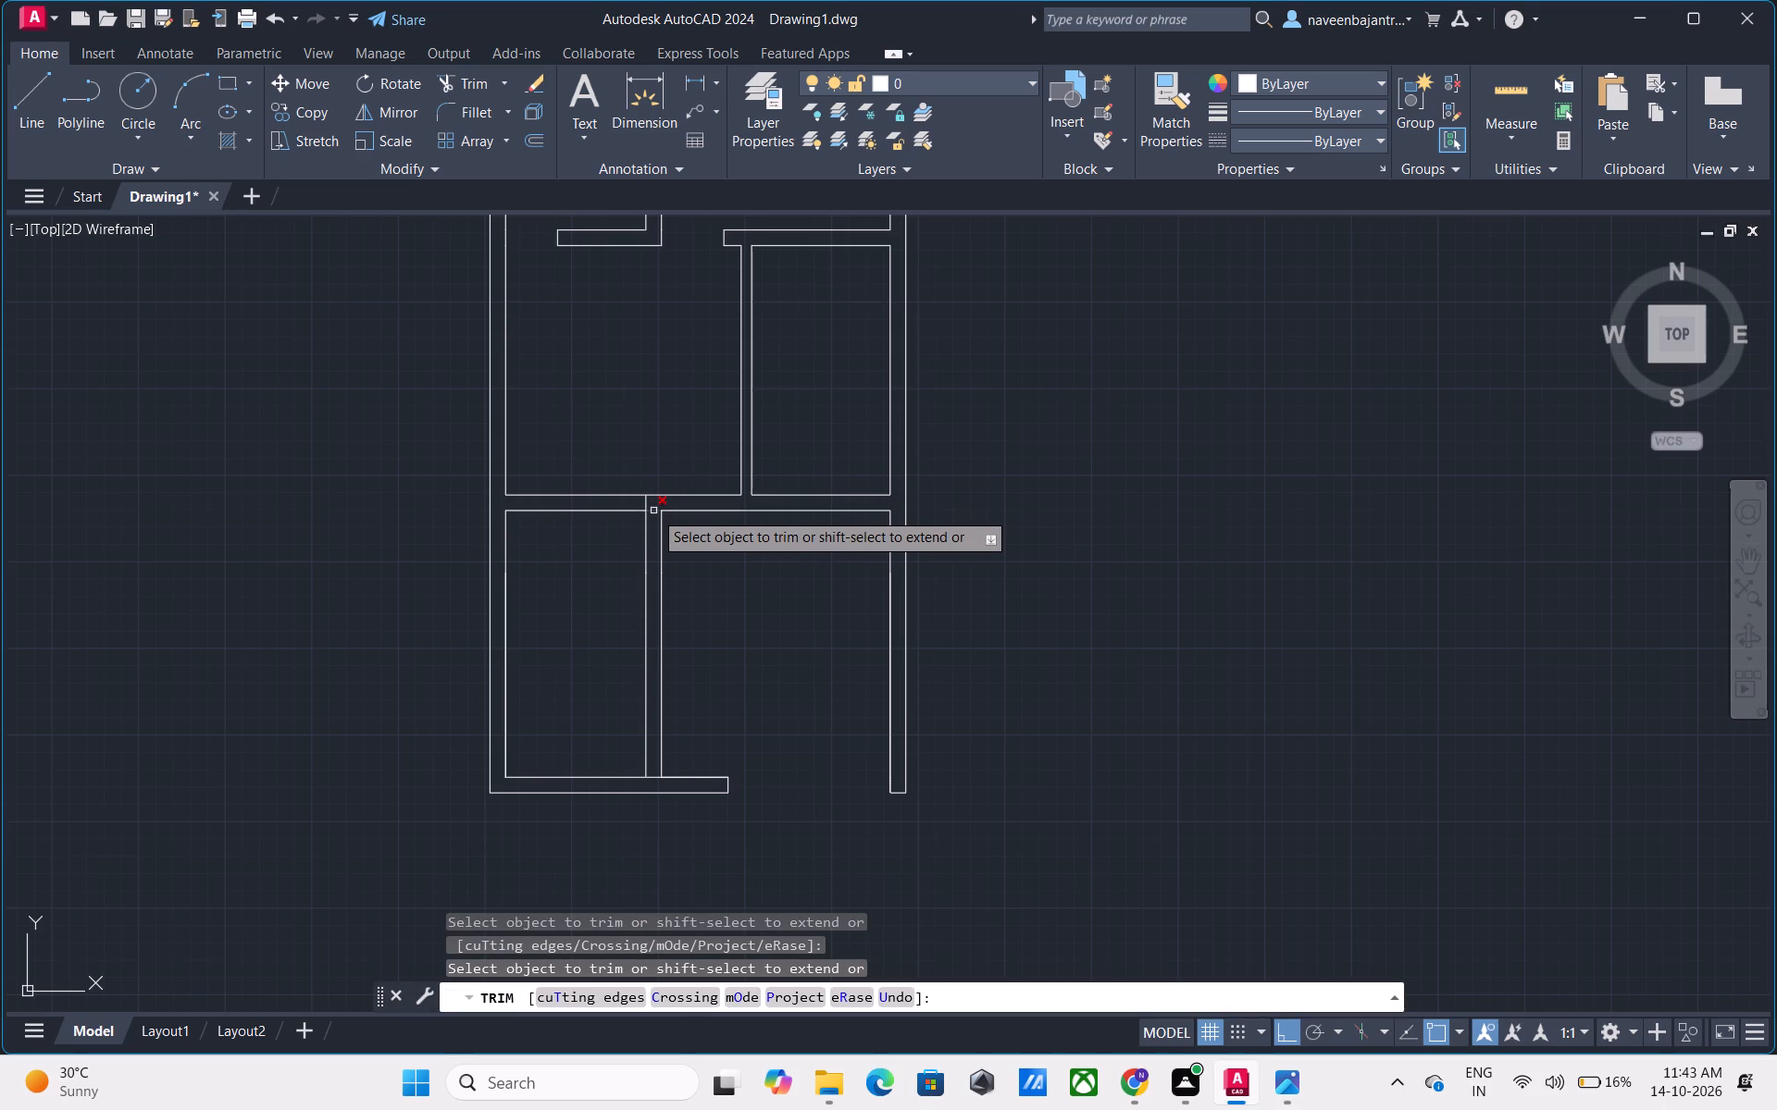
click(653, 511)
click(643, 499)
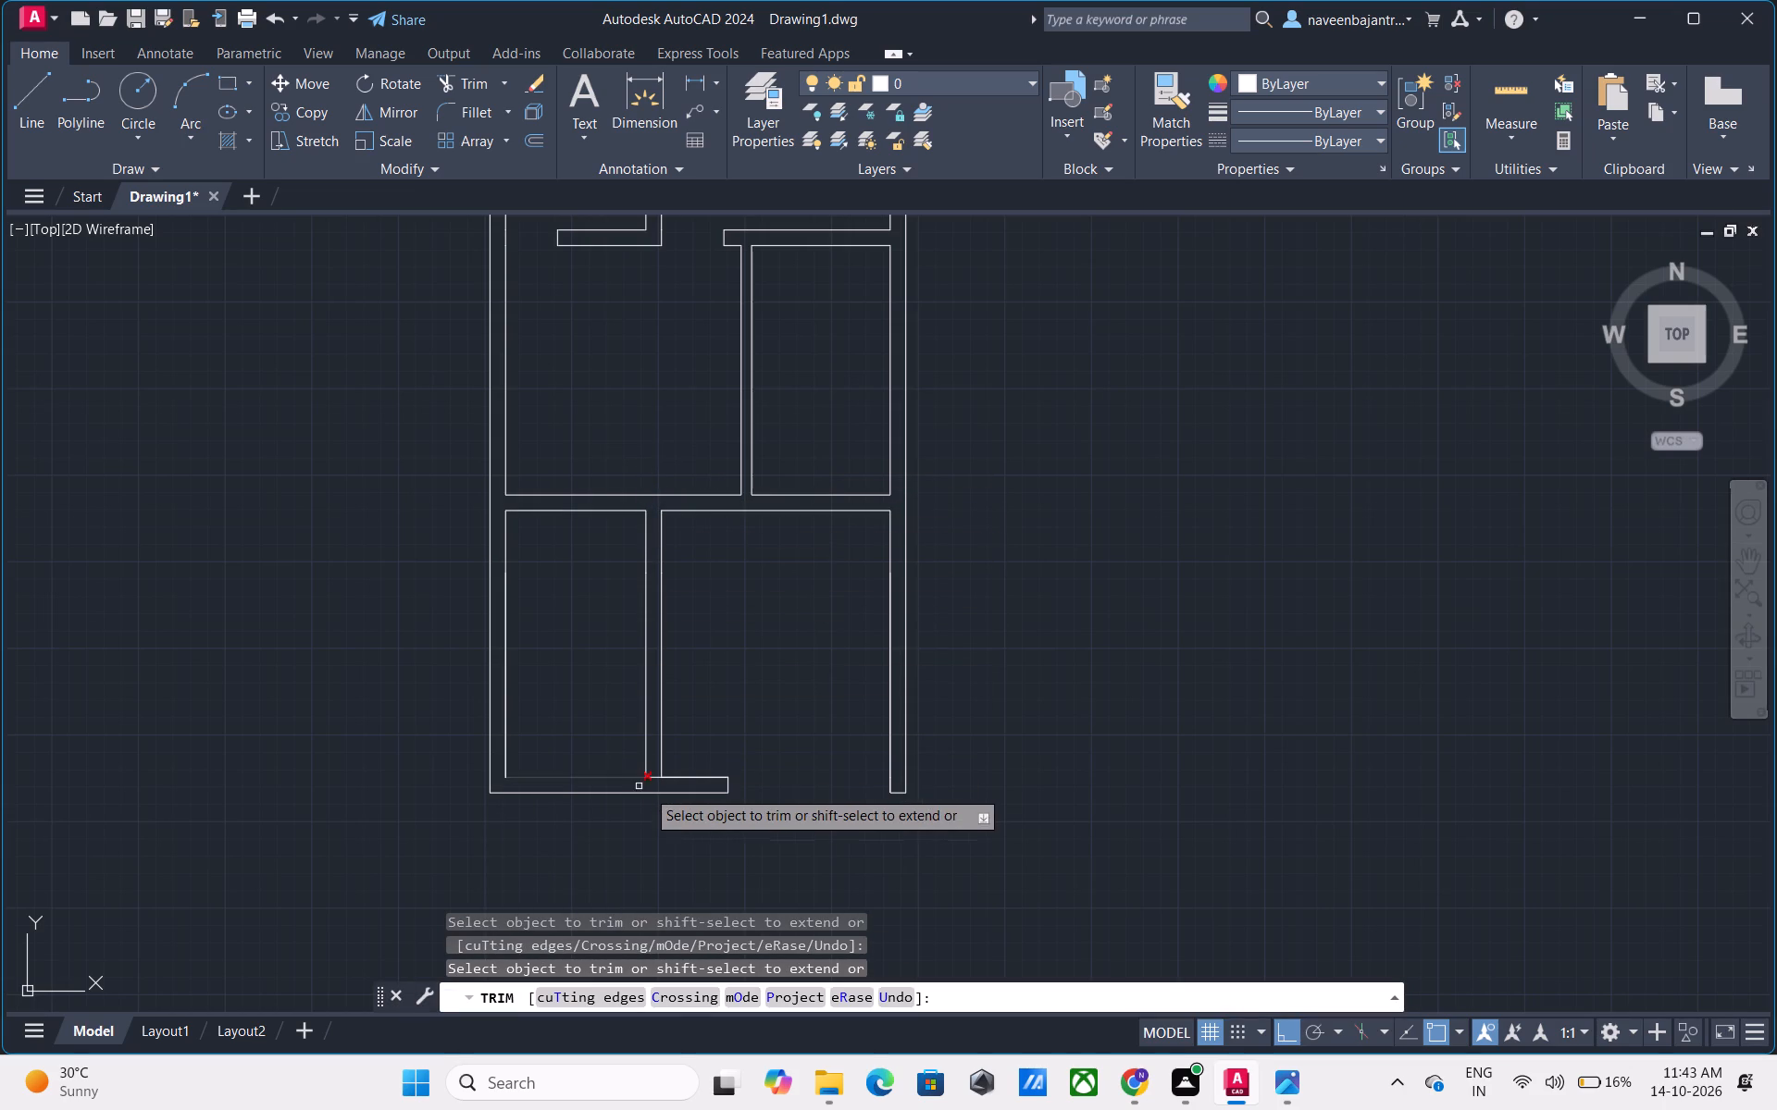
click(654, 777)
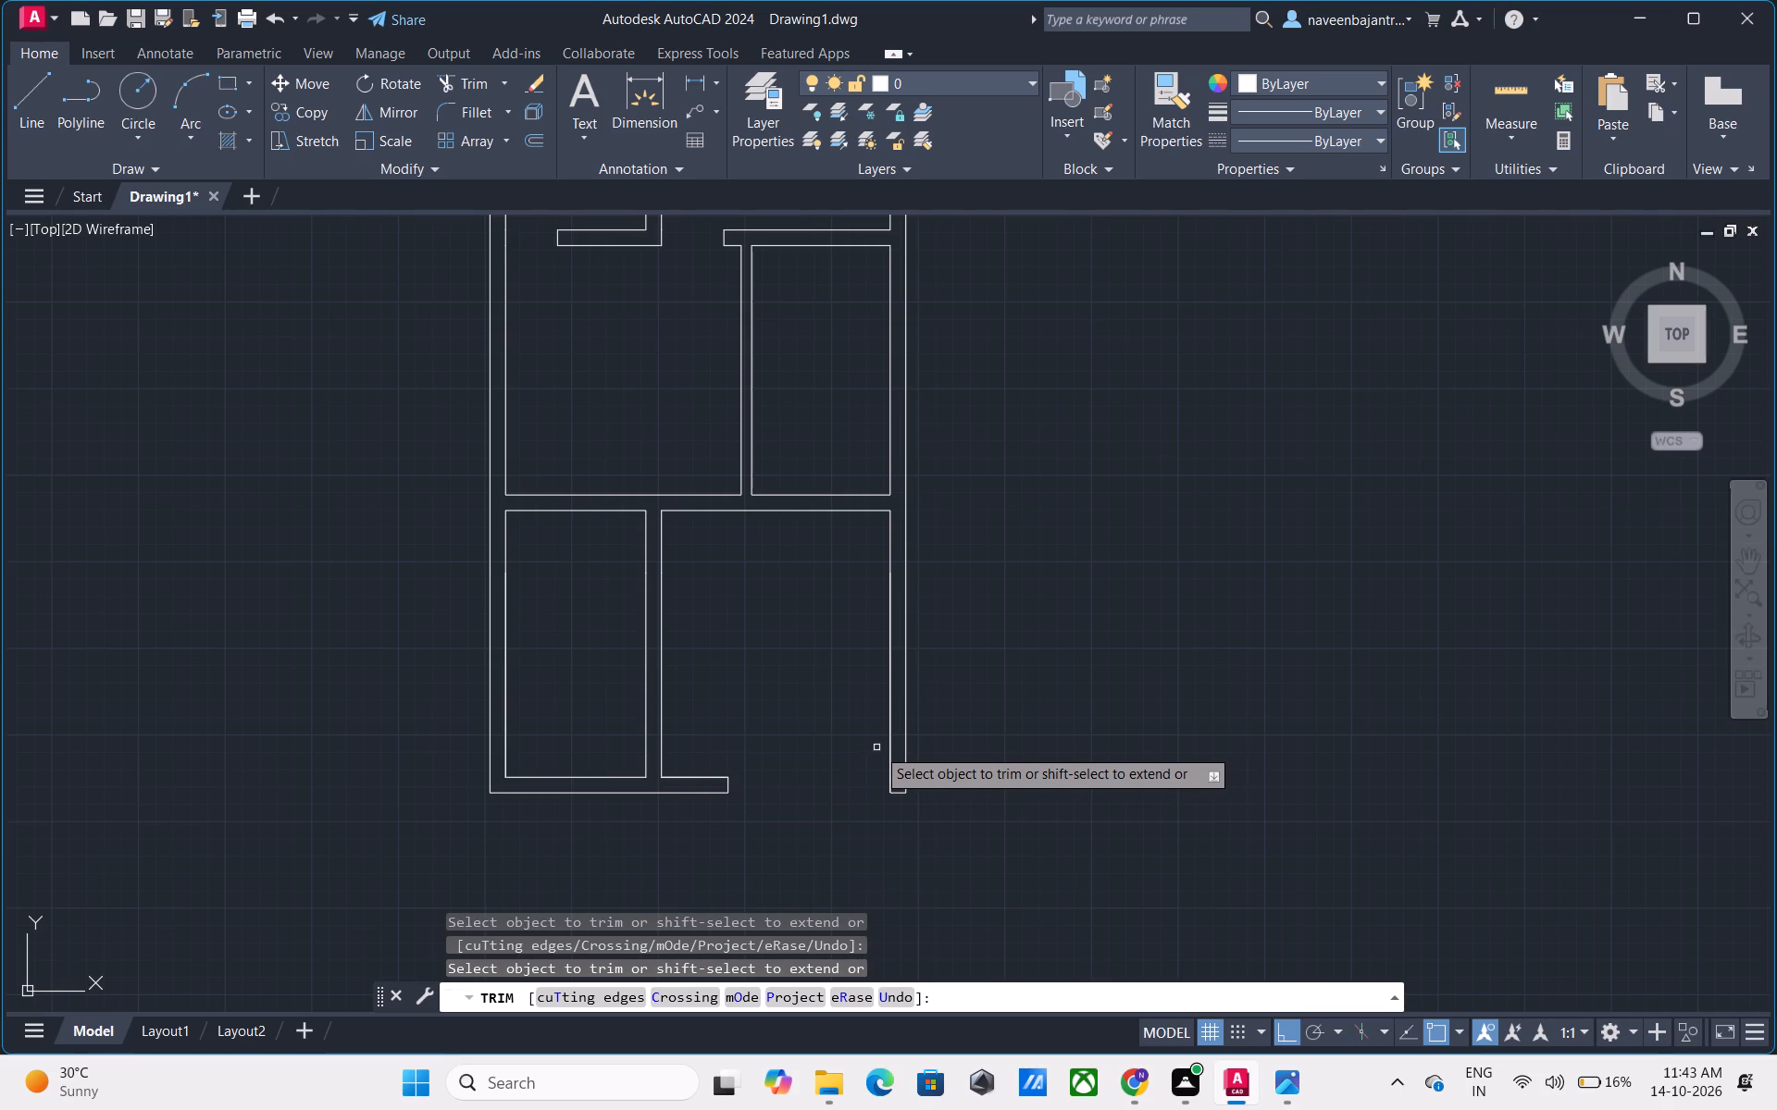
key(Escape)
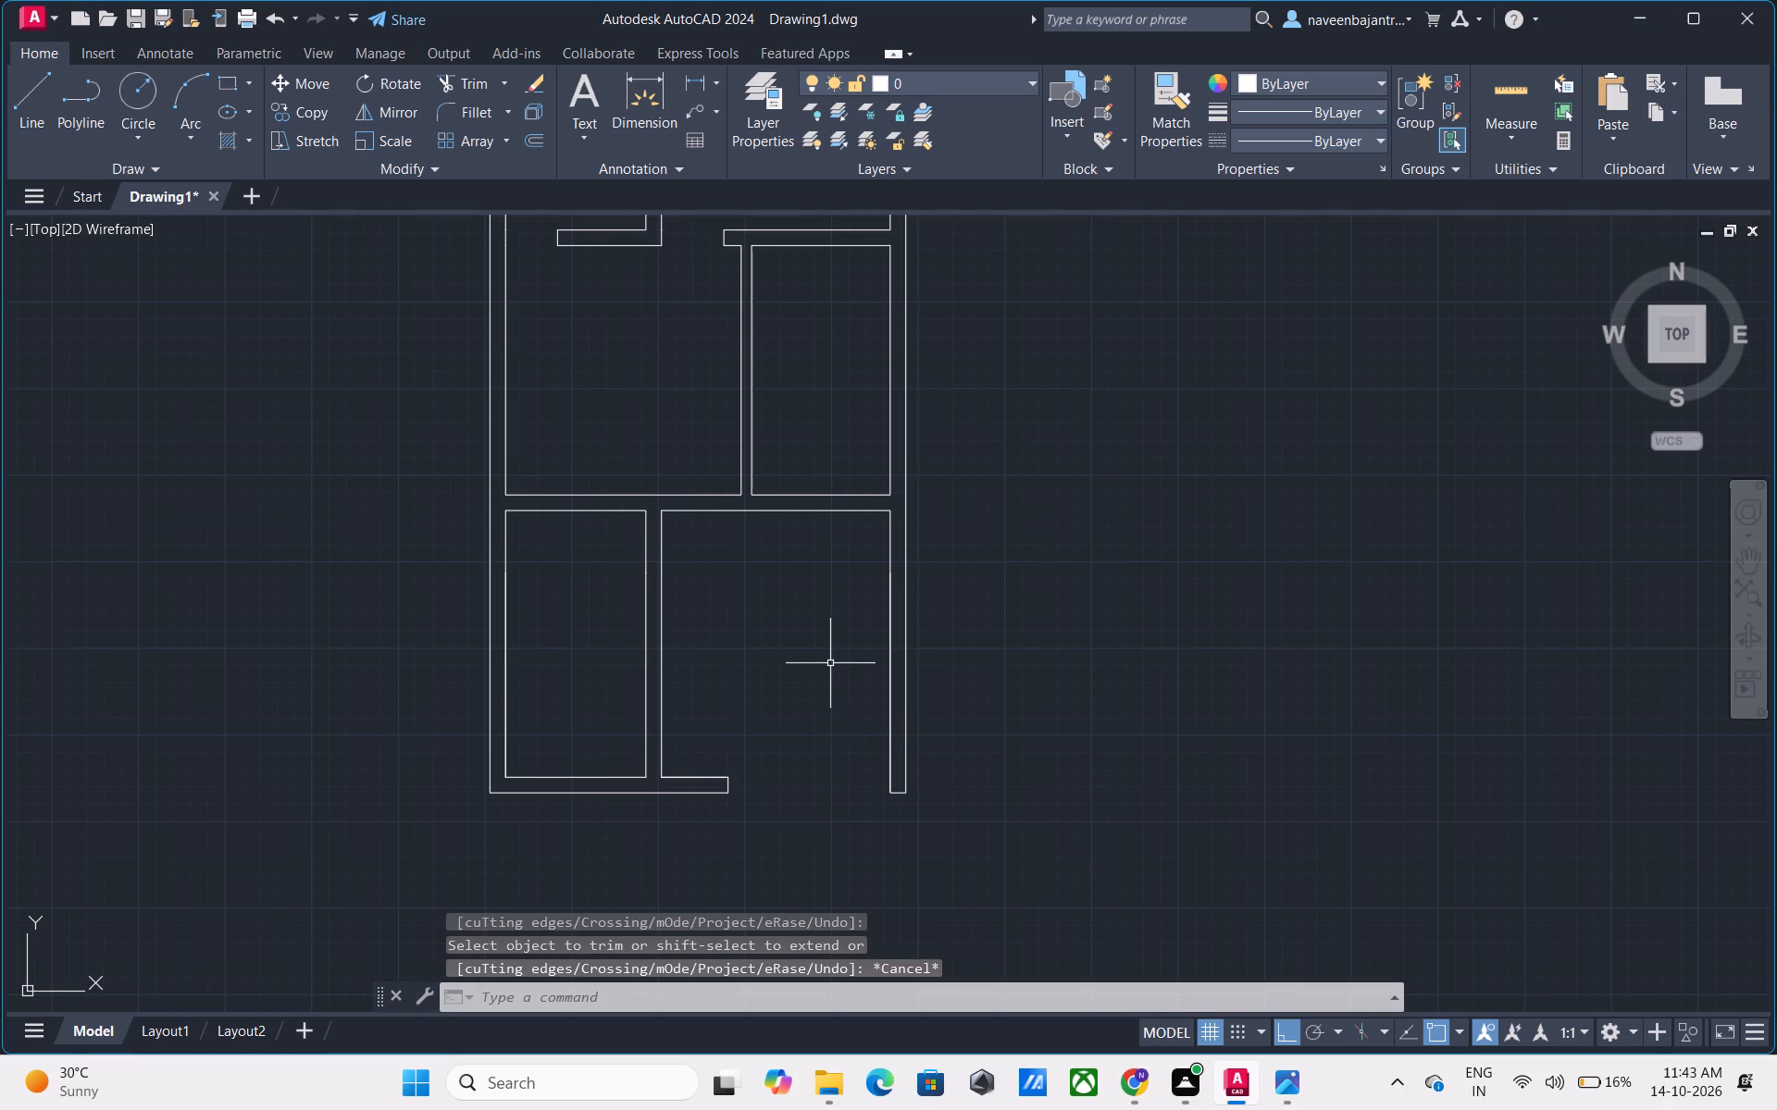
Draw vertical lines across the east-west partition, continuing the east room's west outer face southward and the southwest room's east outer face northward.
text(L)
key(space)
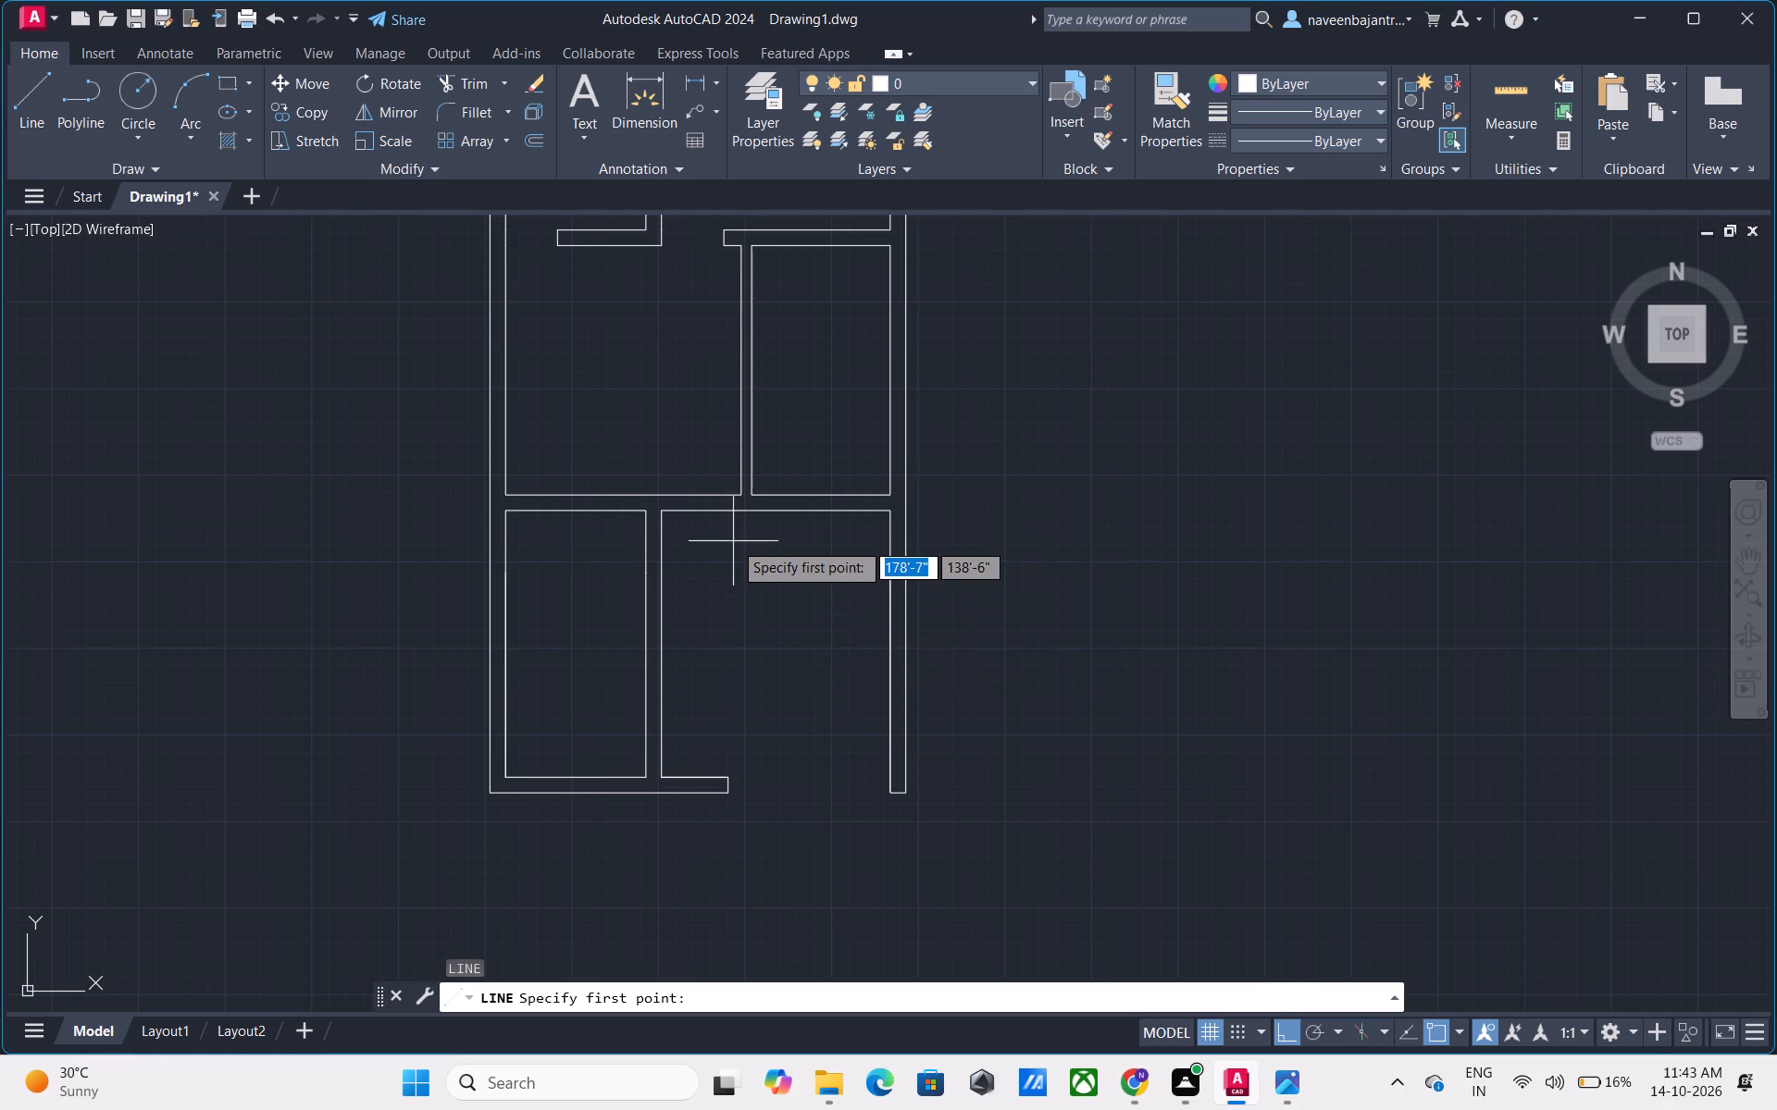
scroll(733, 541, up, 1)
click(739, 469)
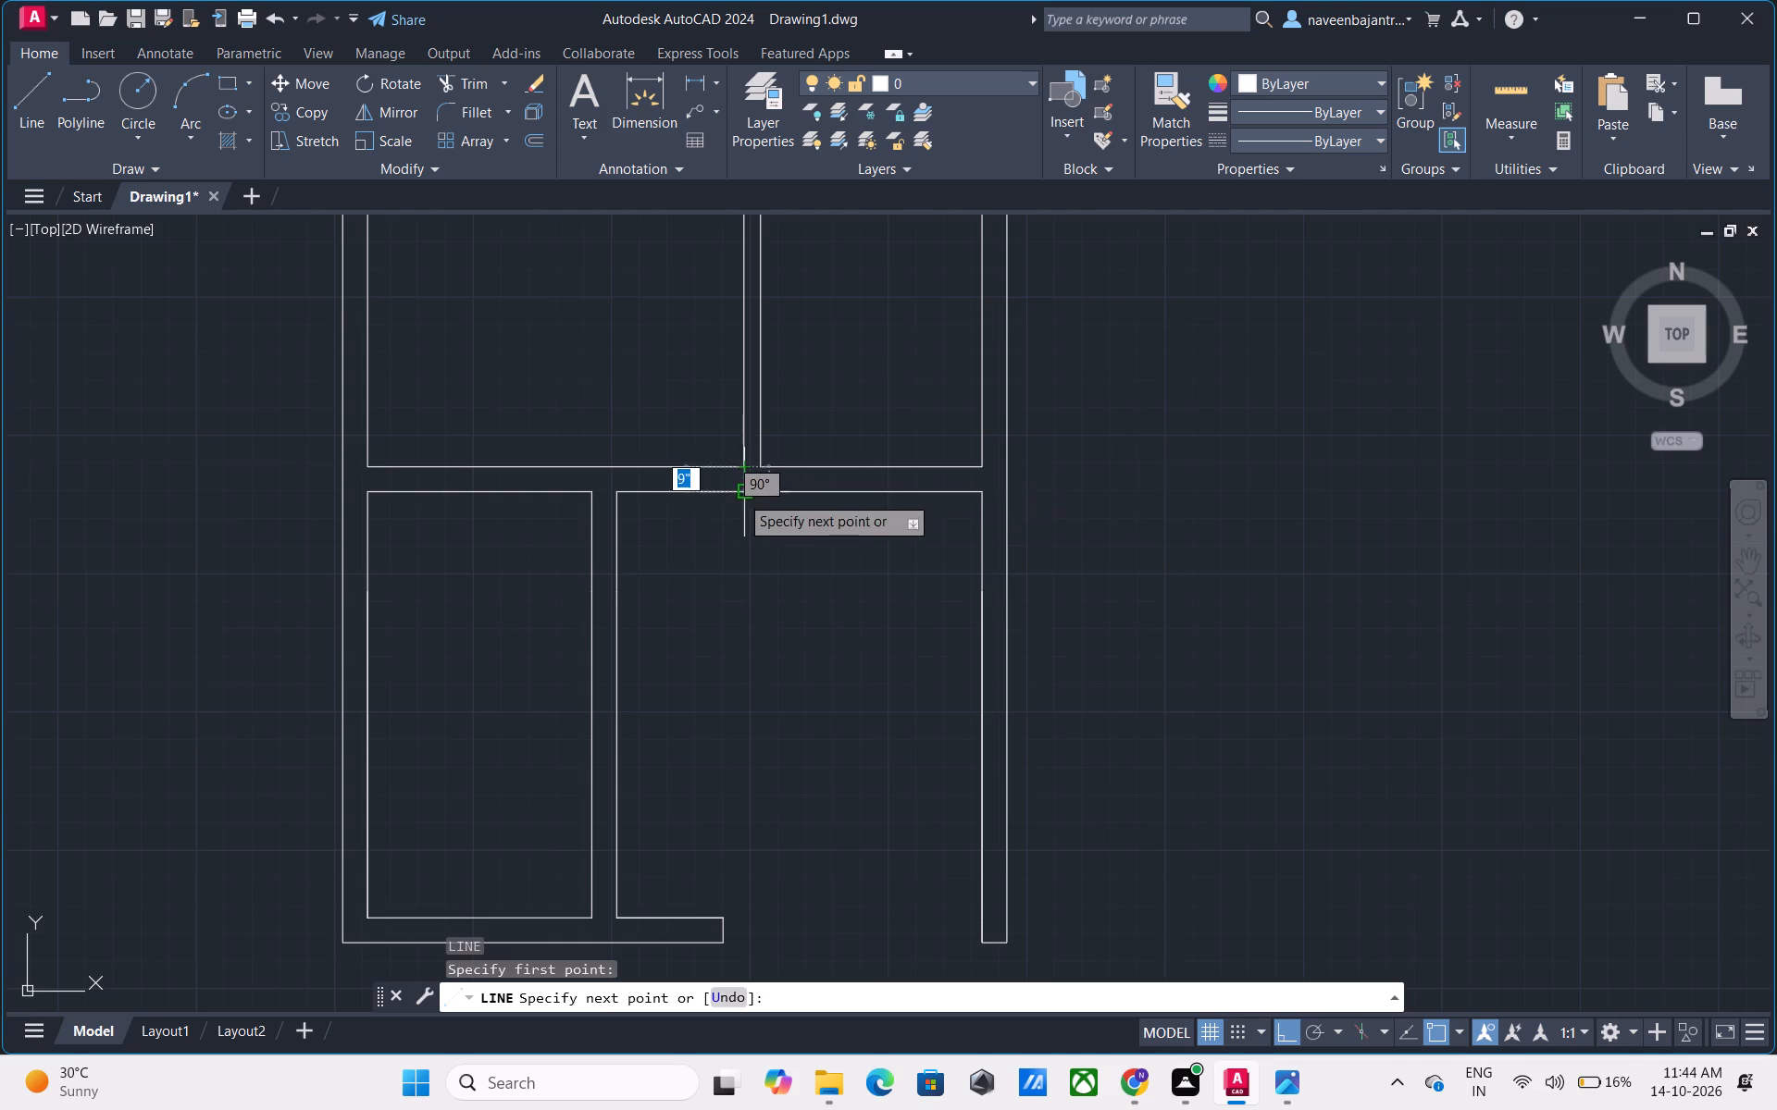
click(739, 517)
key(Escape)
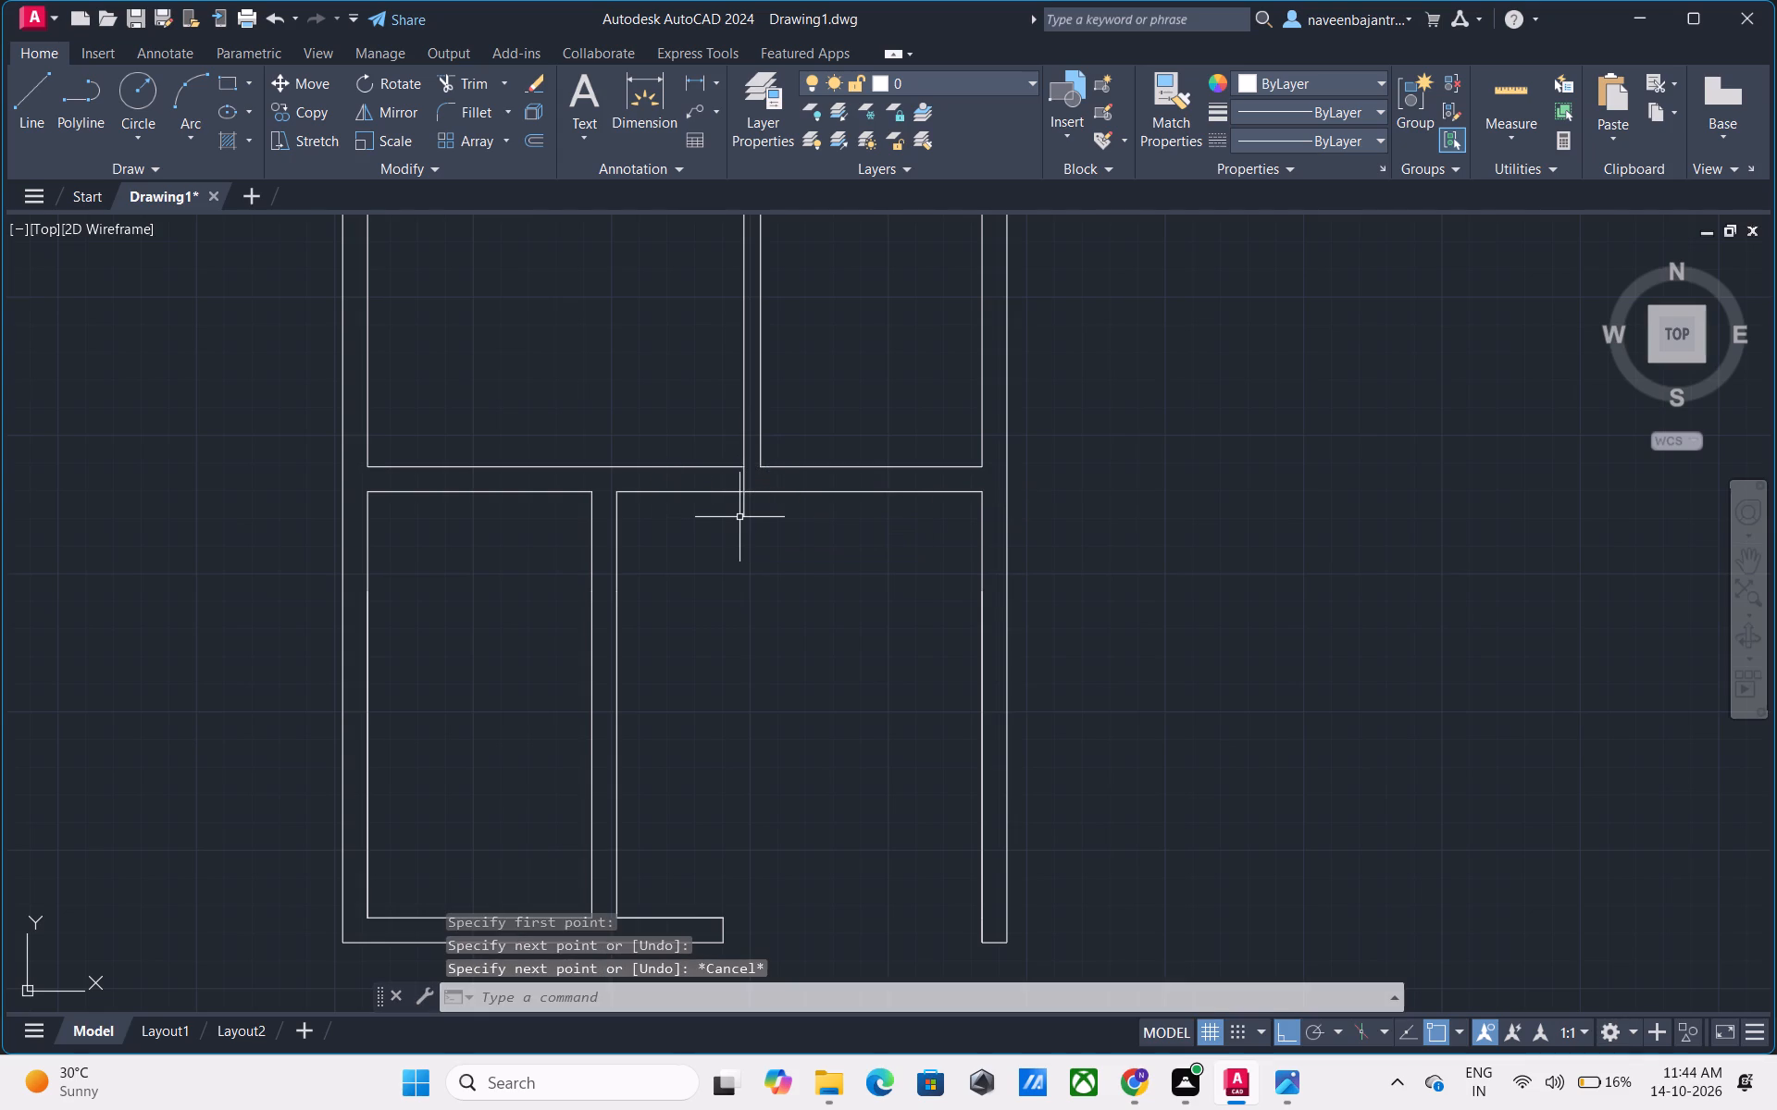
text(L)
key(space)
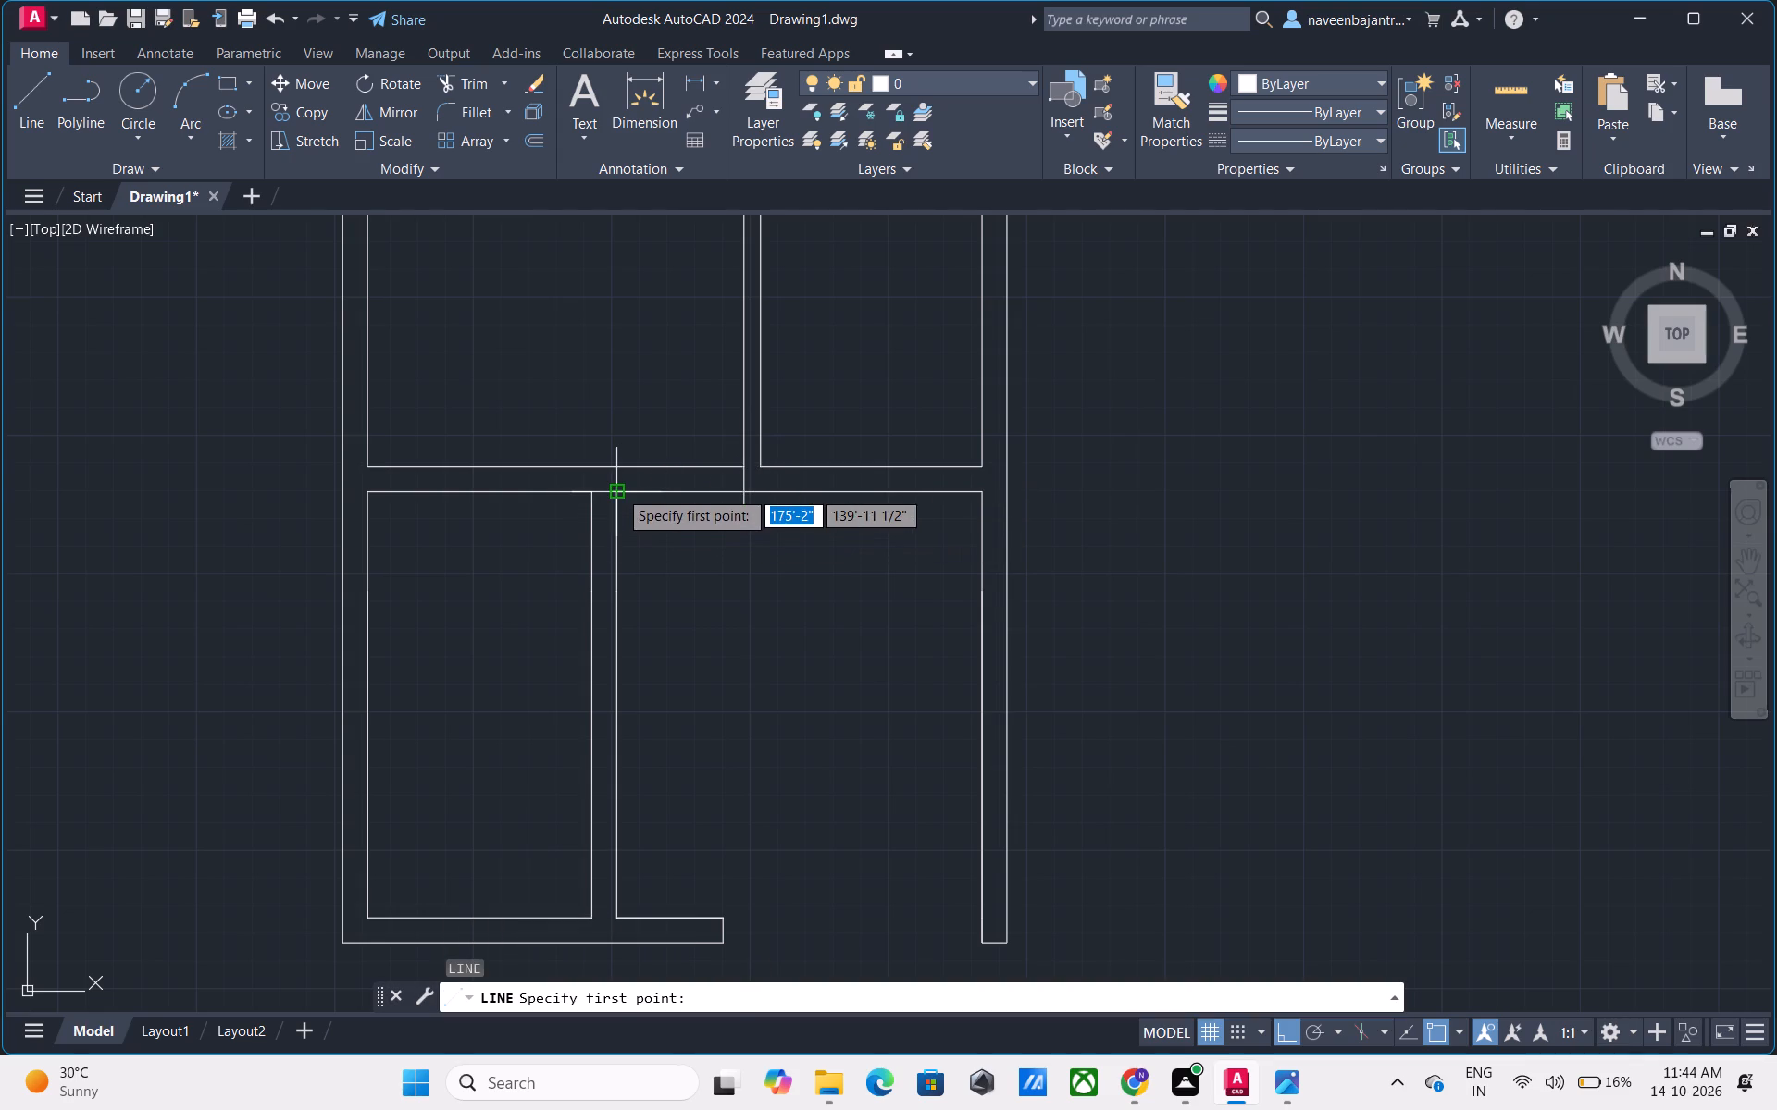
click(618, 489)
click(623, 435)
key(Escape)
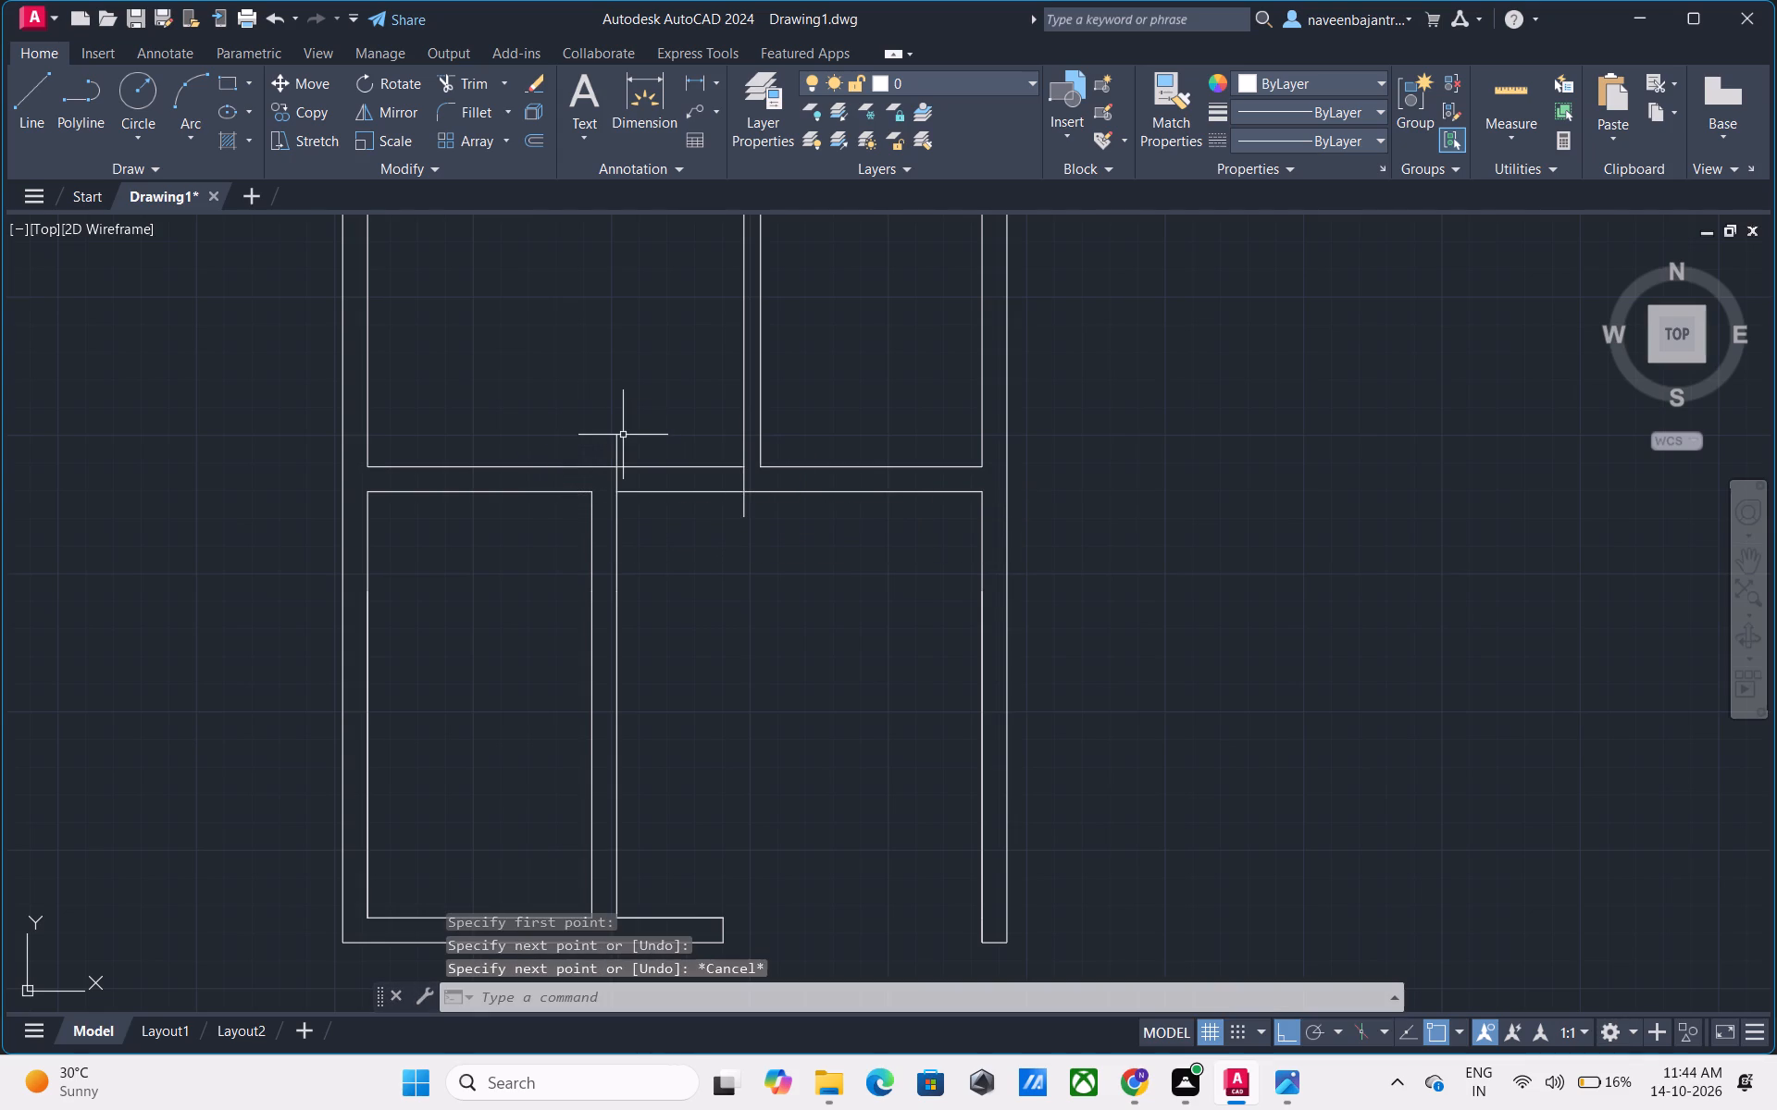
Trim both wall-face segments between the two vertical lines and the lines' overshoots to open a passage through the east-west partition.
text(TR)
key(space)
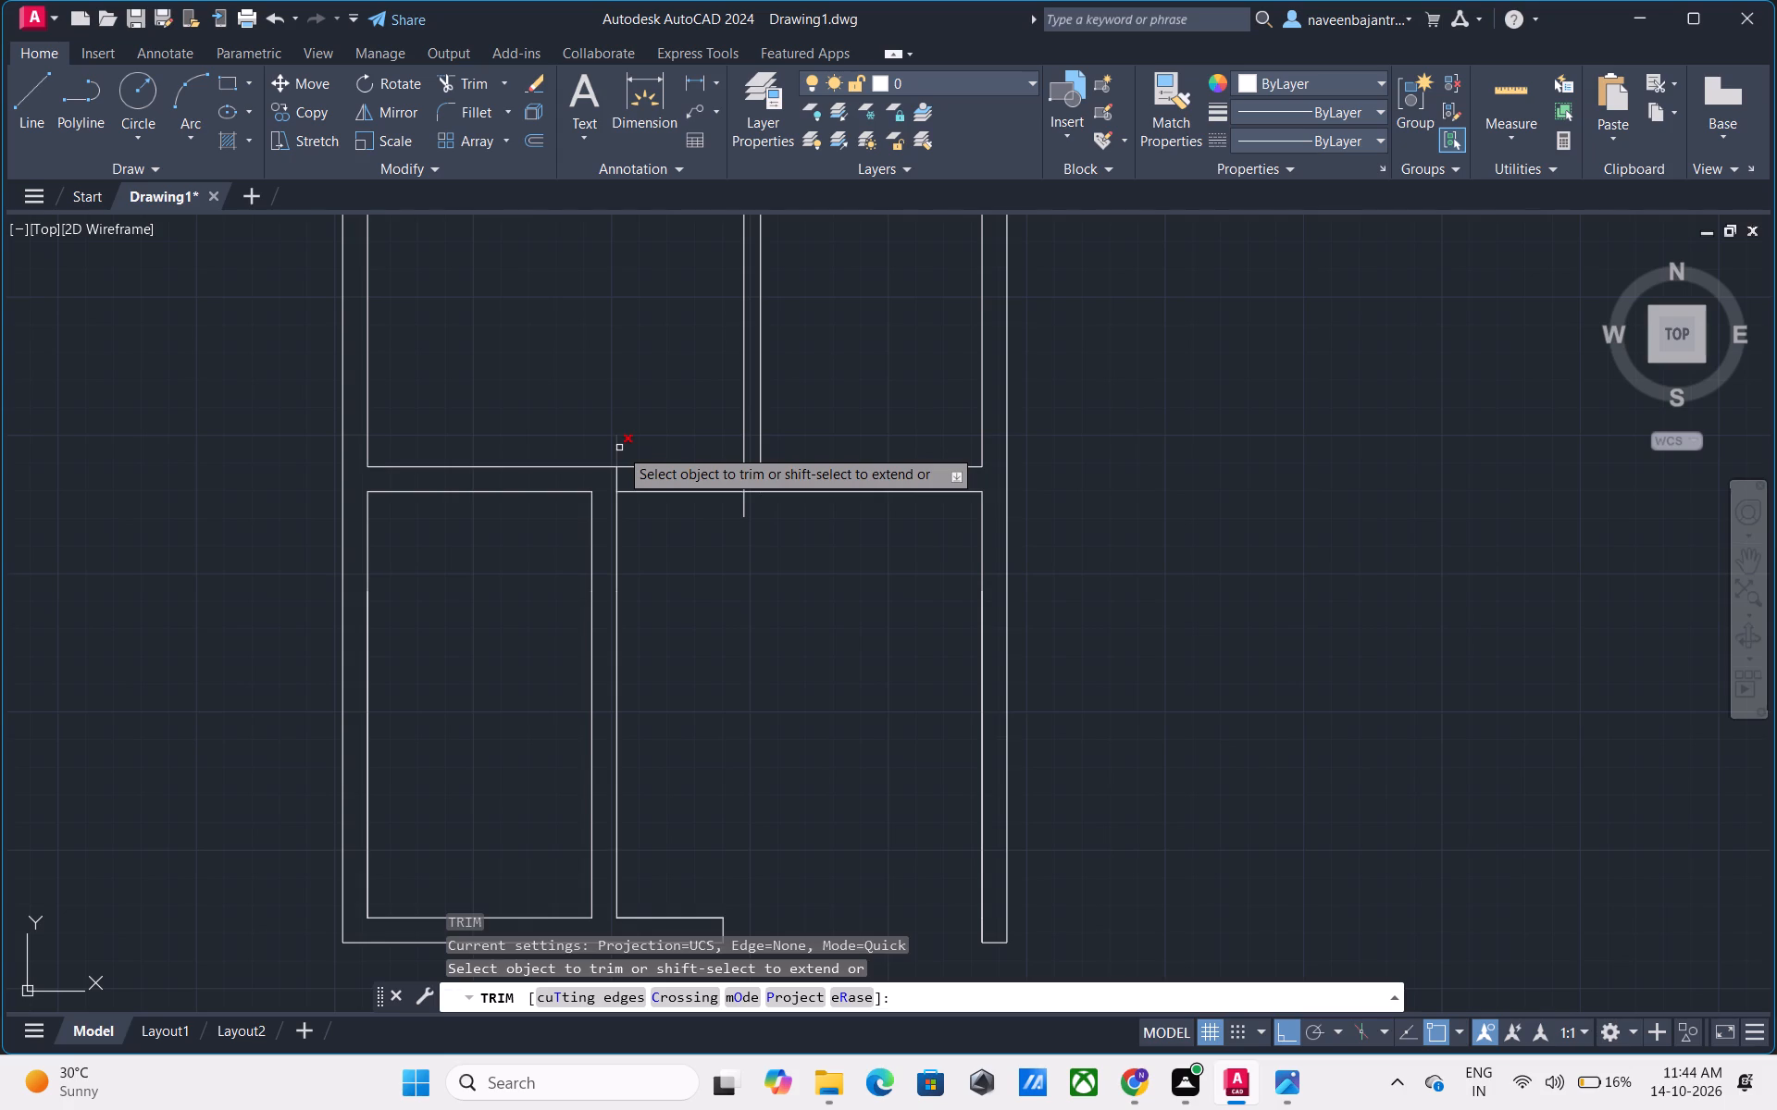
click(619, 448)
click(646, 464)
click(665, 495)
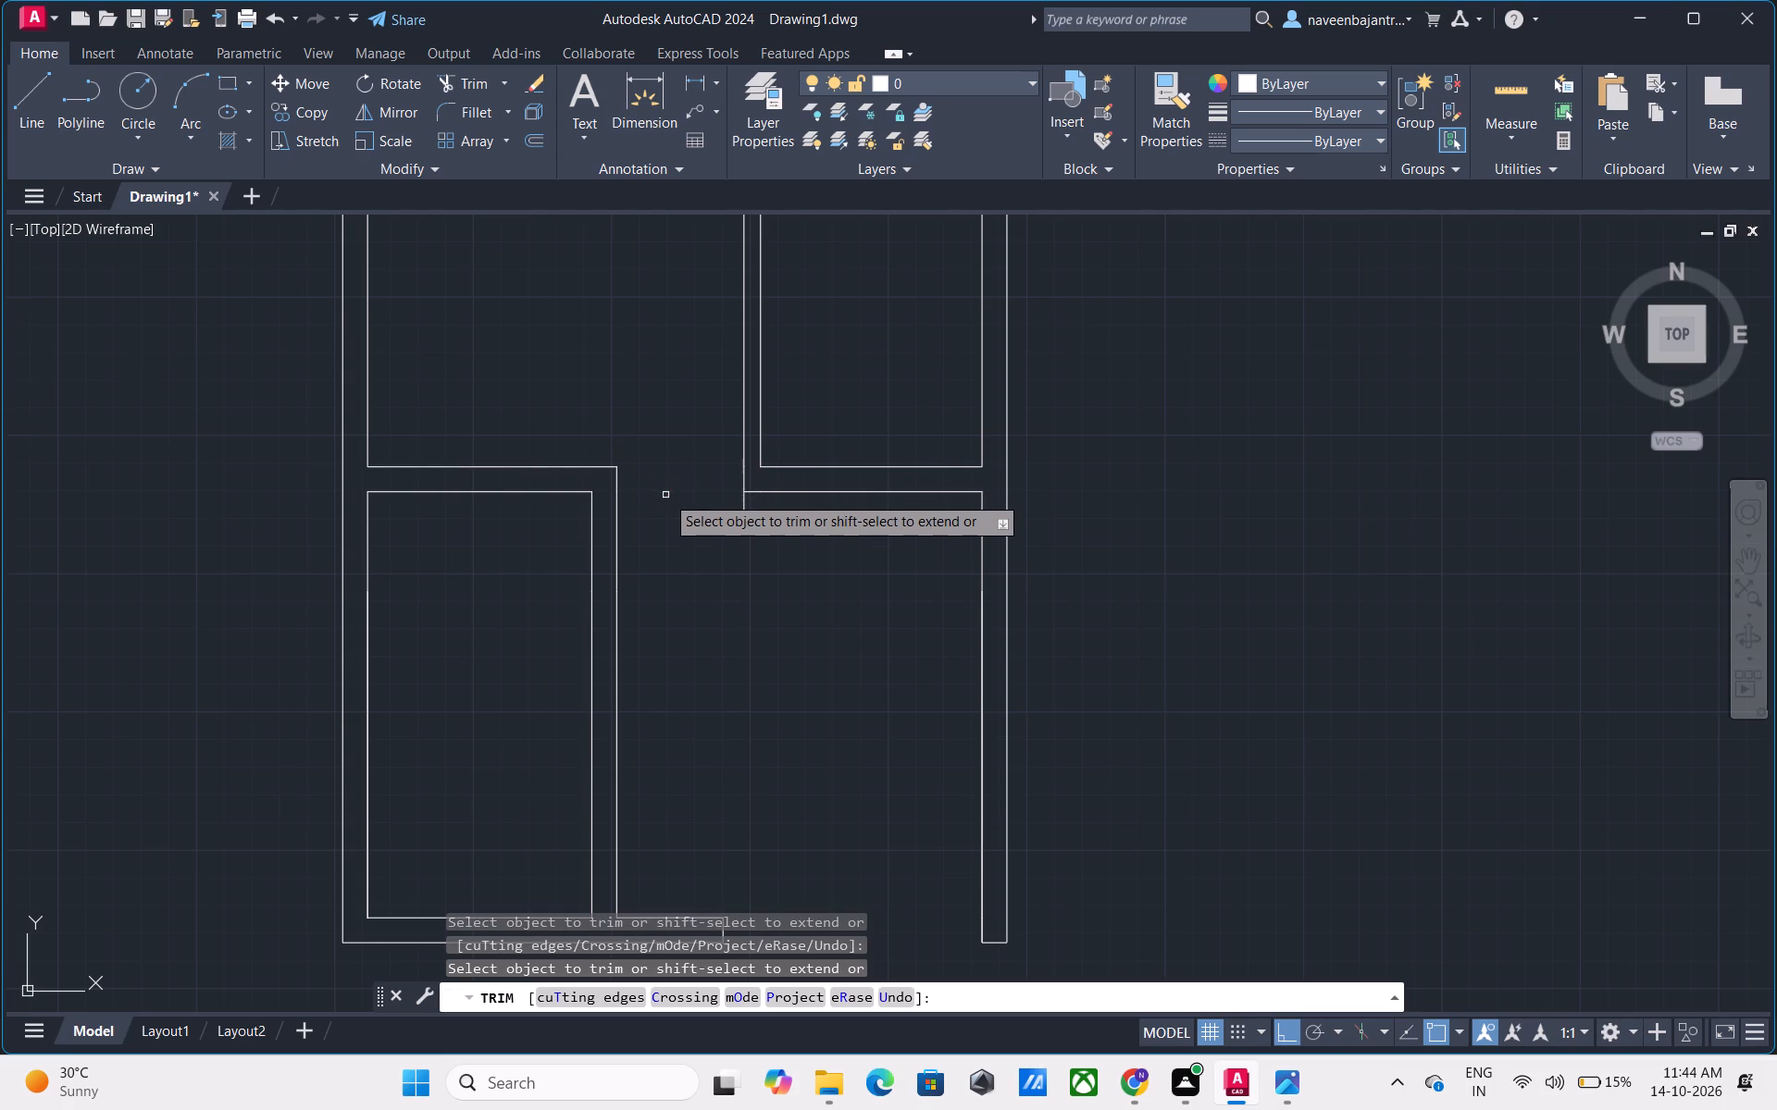
click(744, 517)
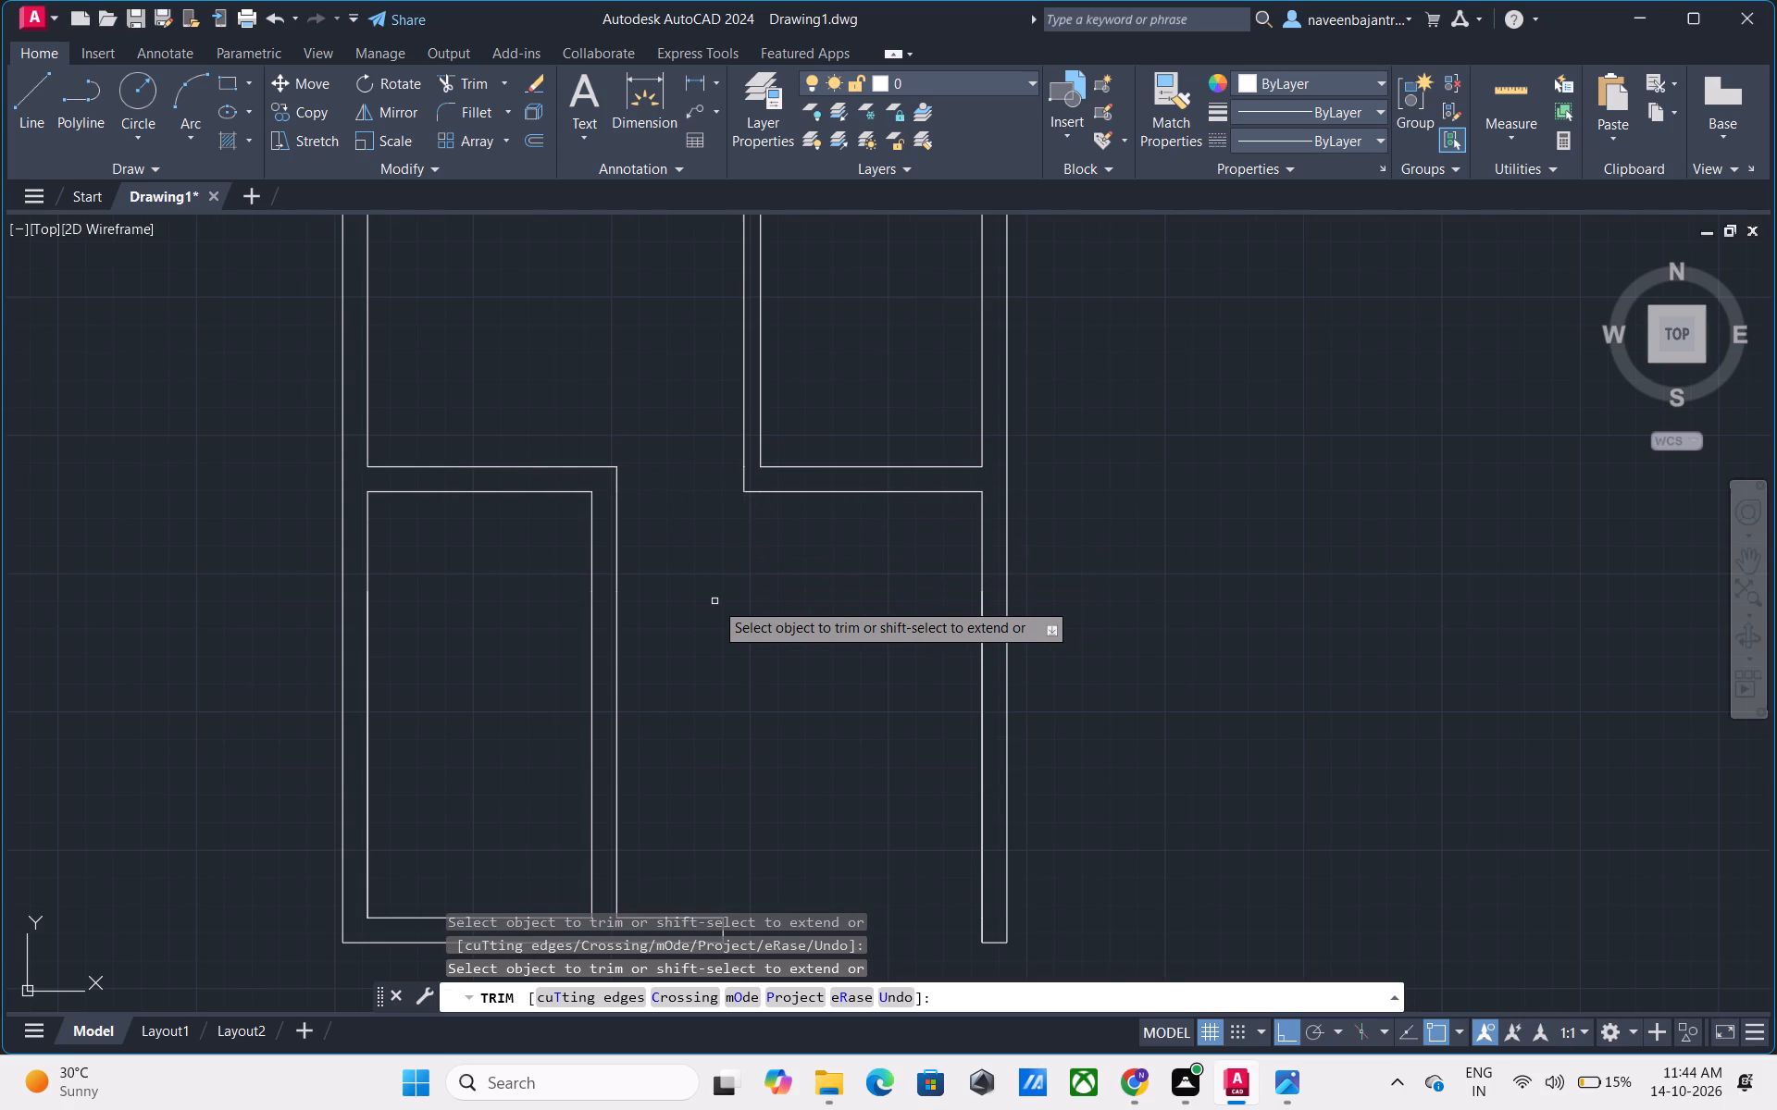
scroll(715, 601, down, 1)
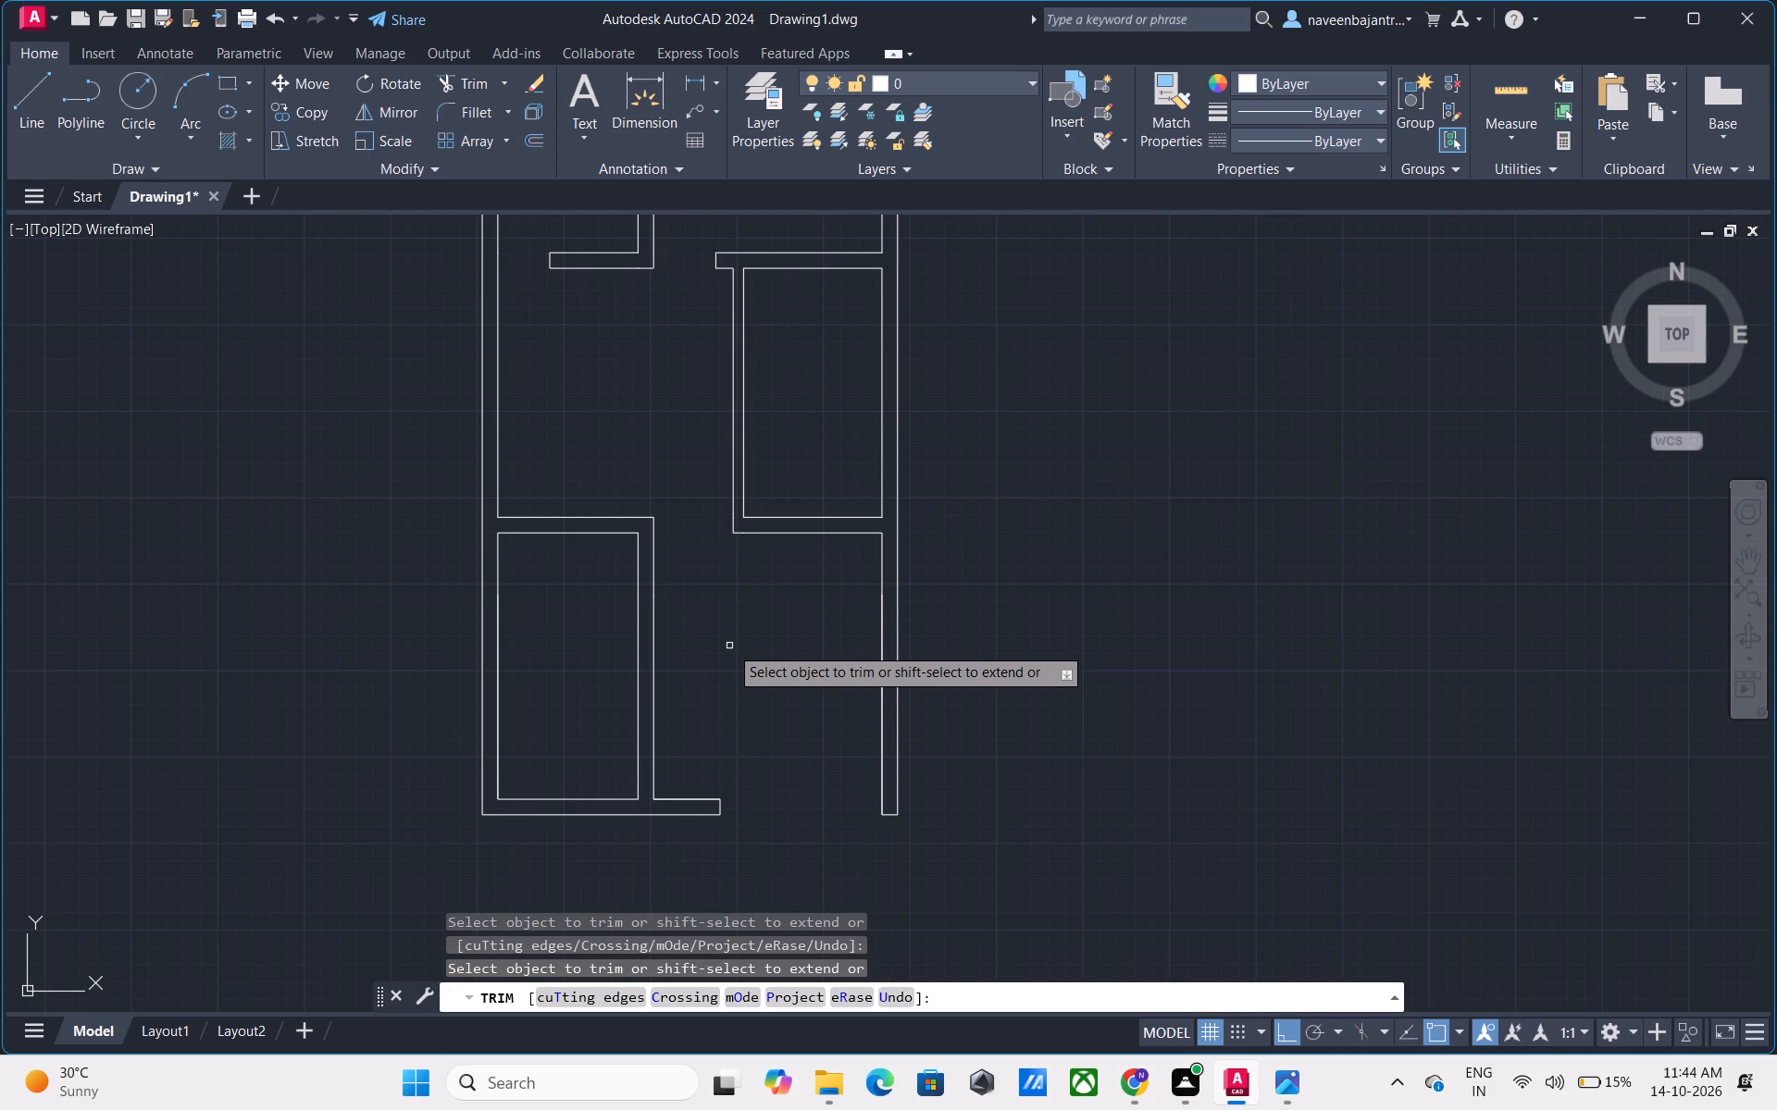
middle_drag(729, 646, 735, 601)
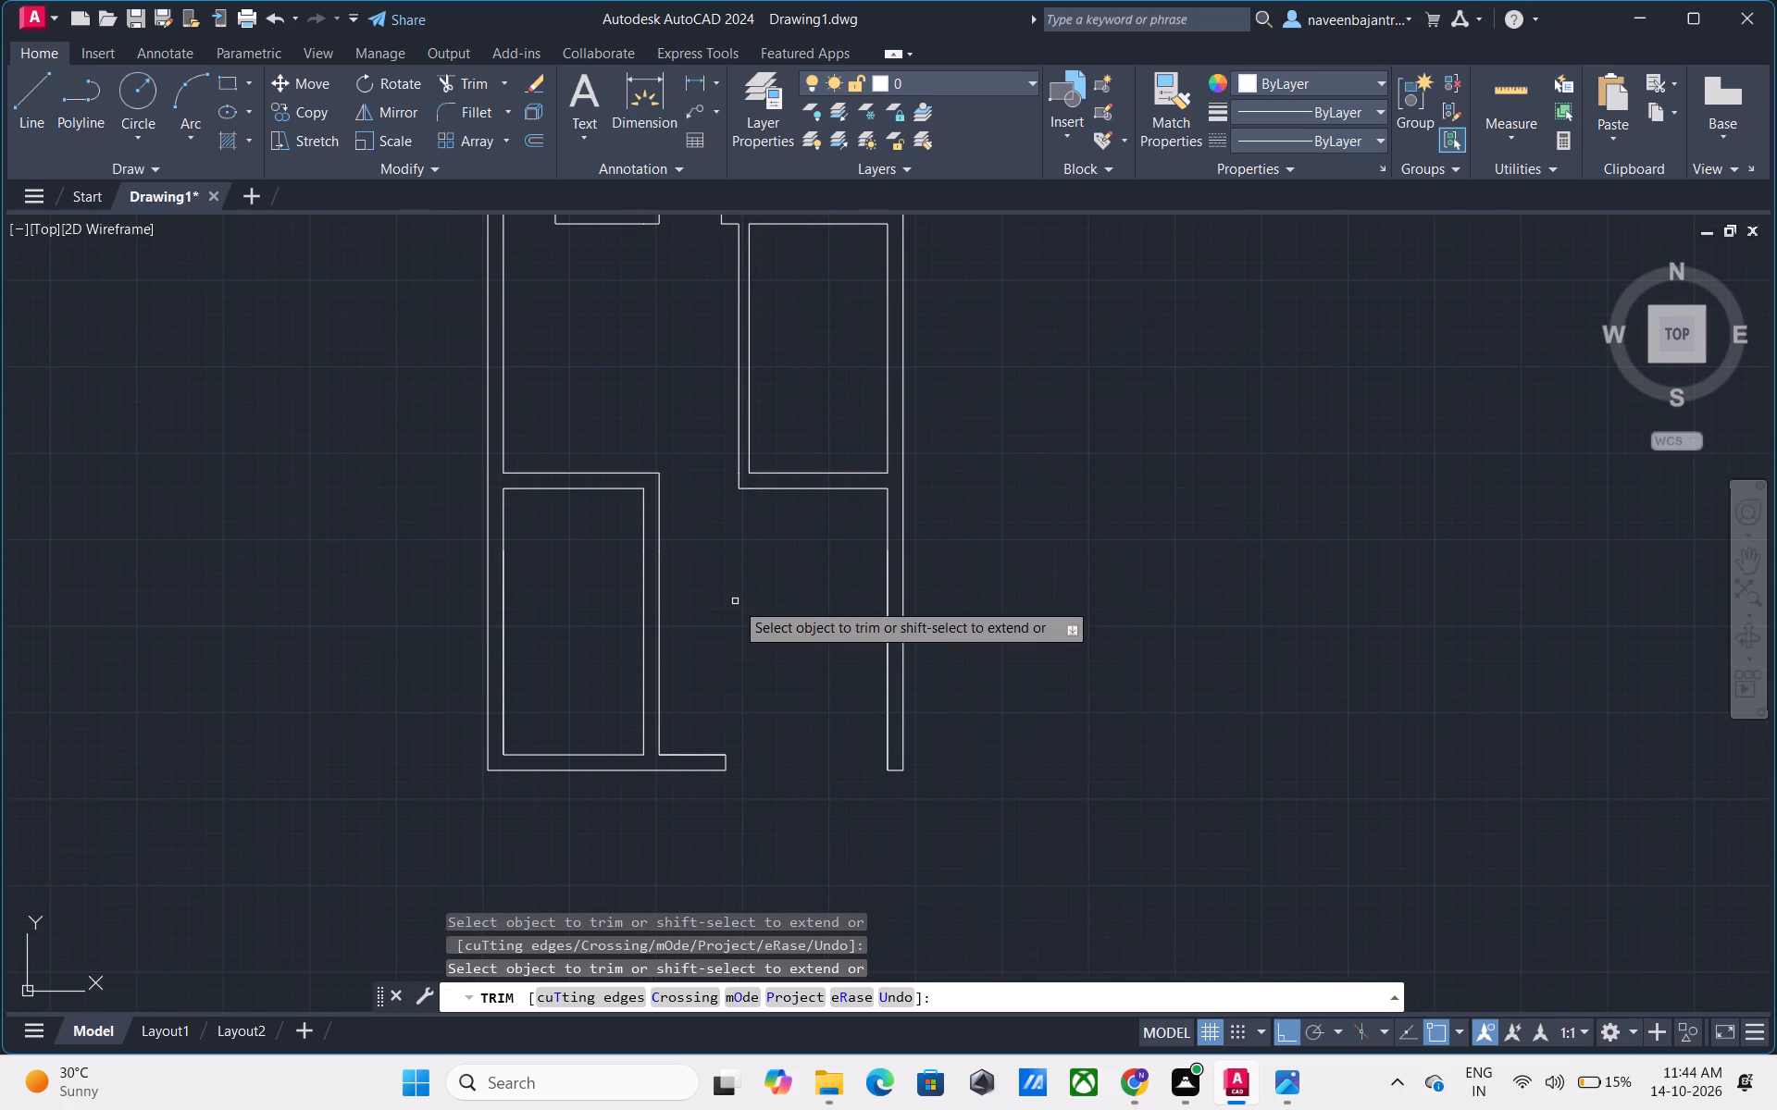
key(Escape)
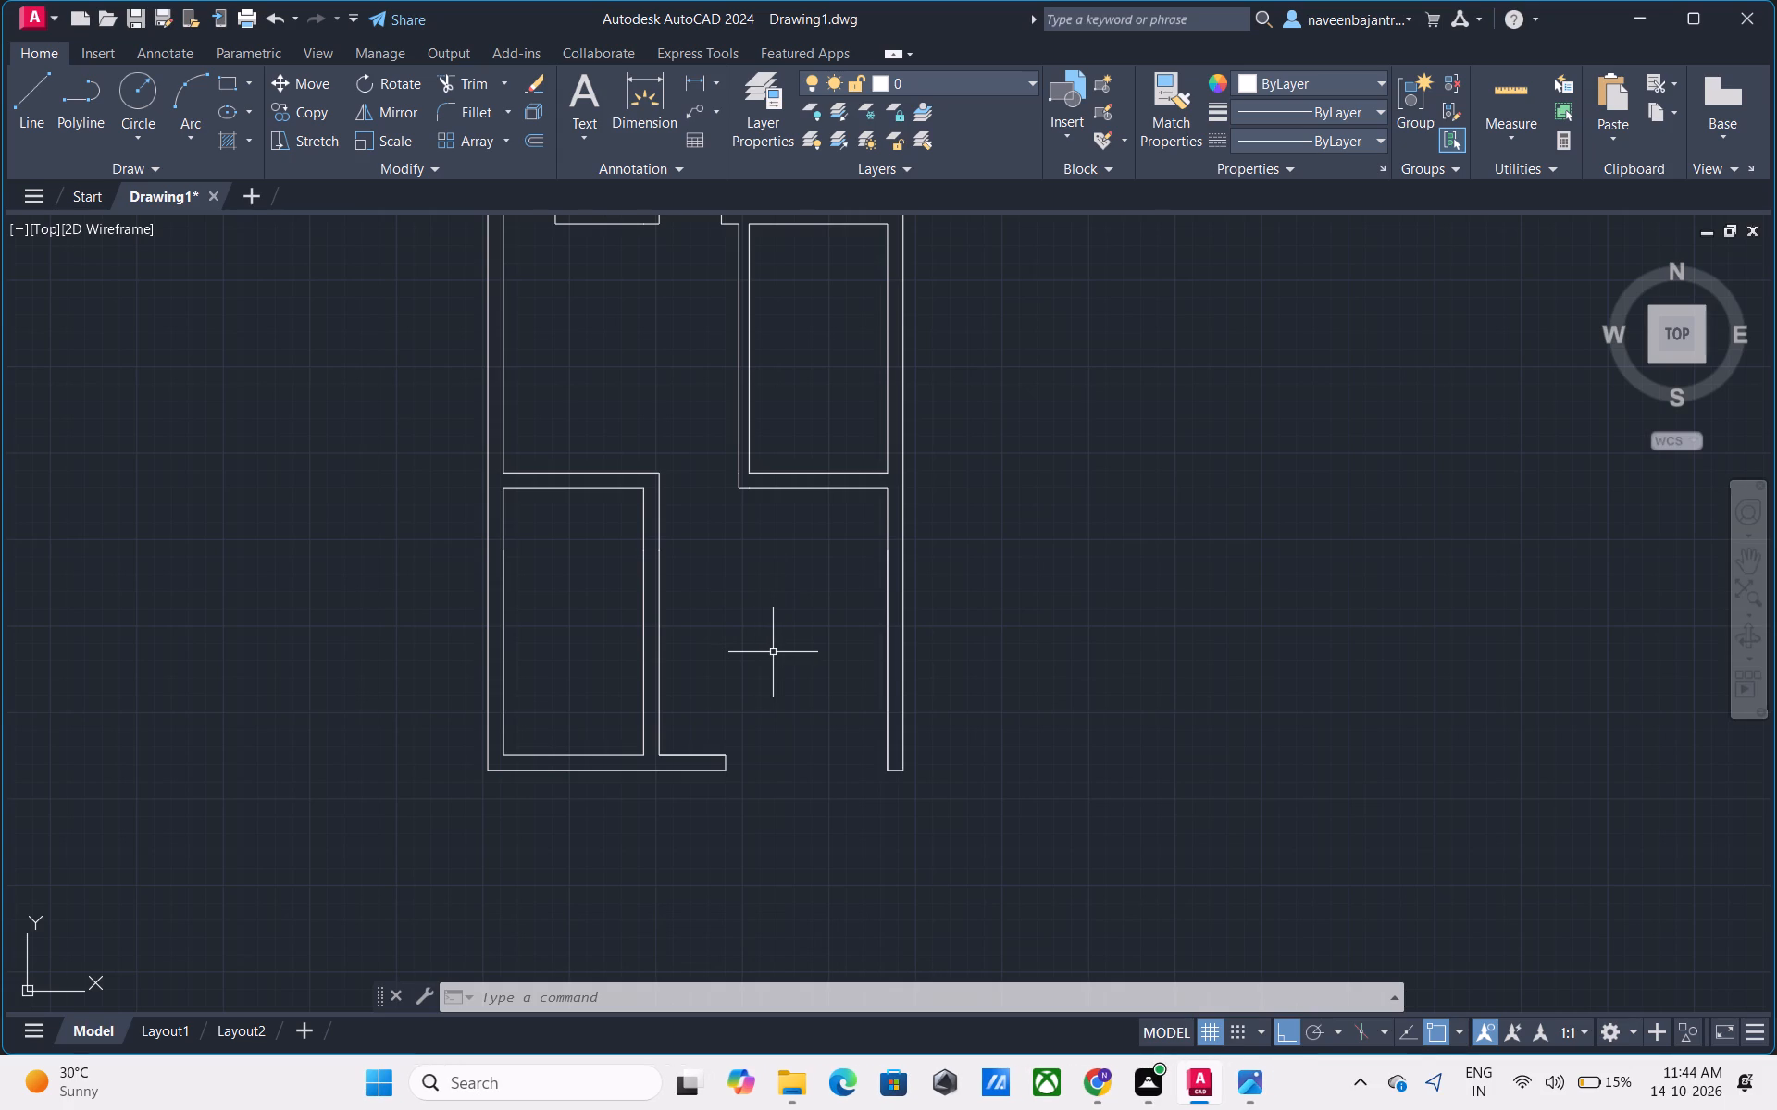
Draw a short line across the north end of the middle east room's west partition, level with the cross wall's south face.
middle_drag(773, 652, 748, 613)
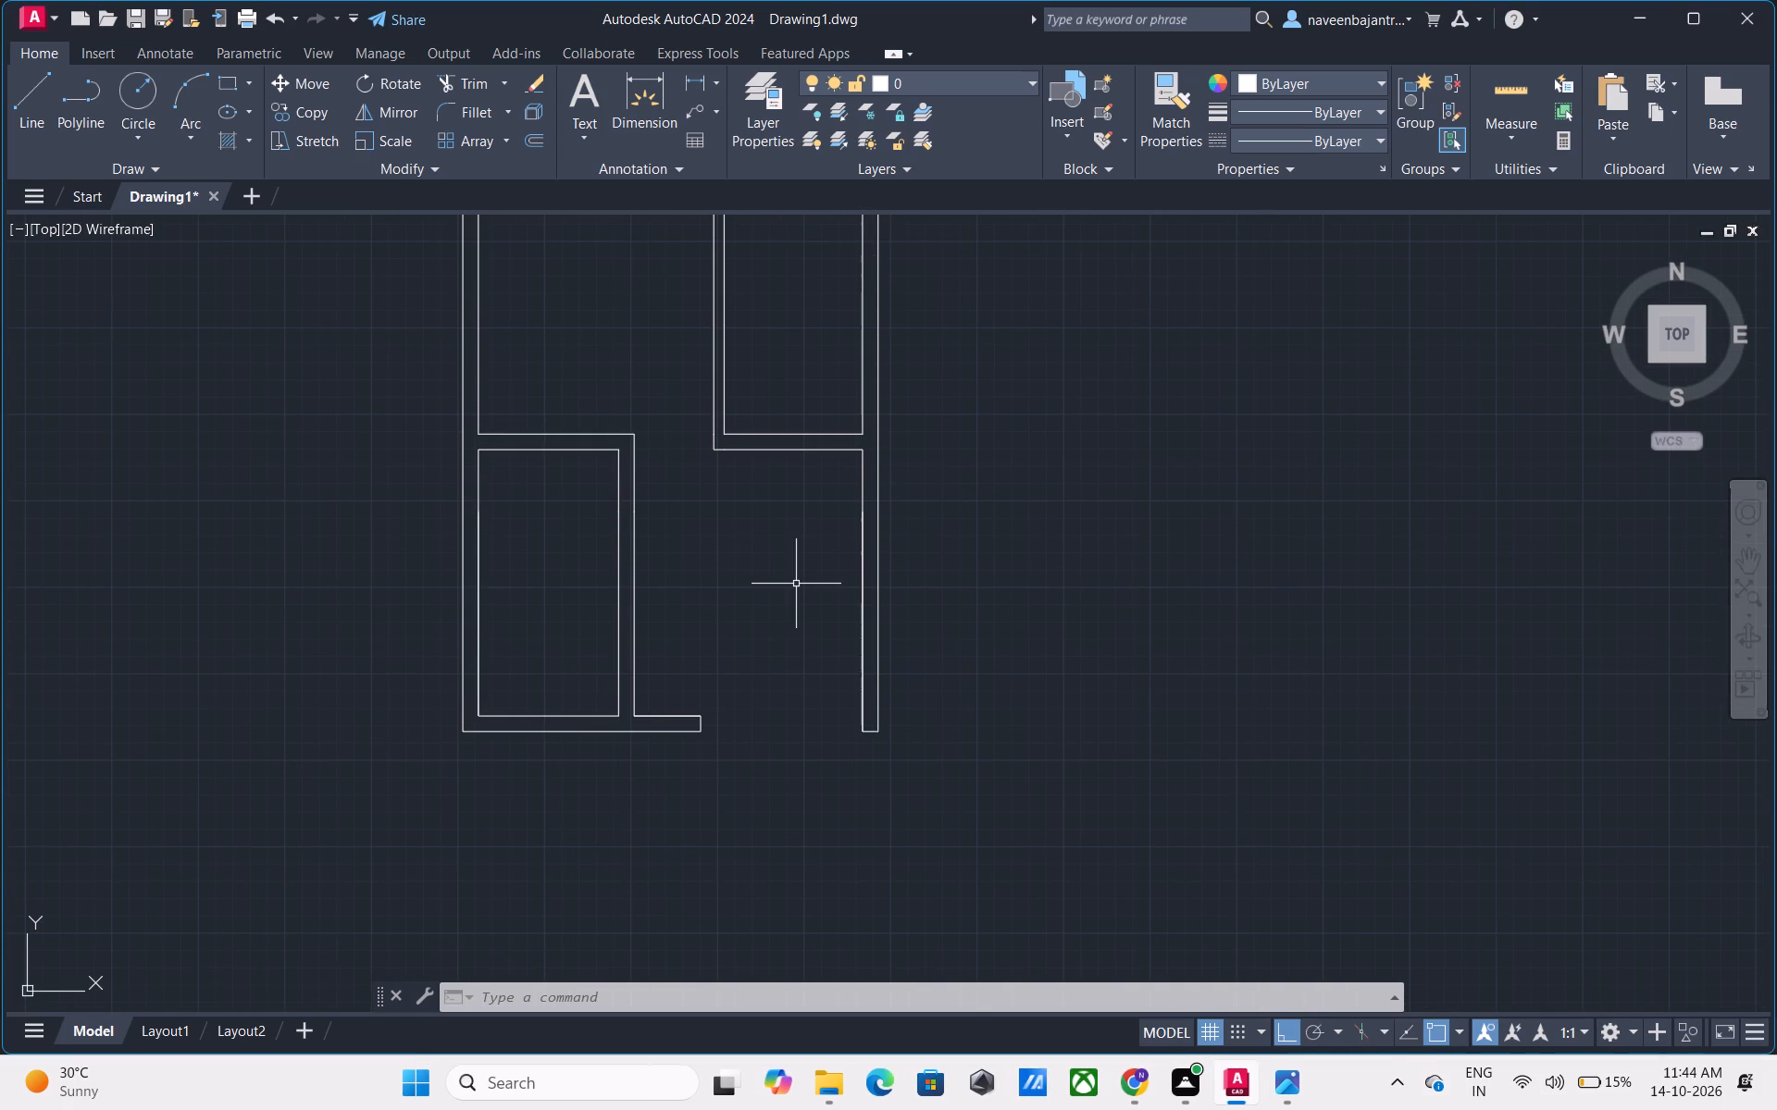
scroll(796, 584, down, 1)
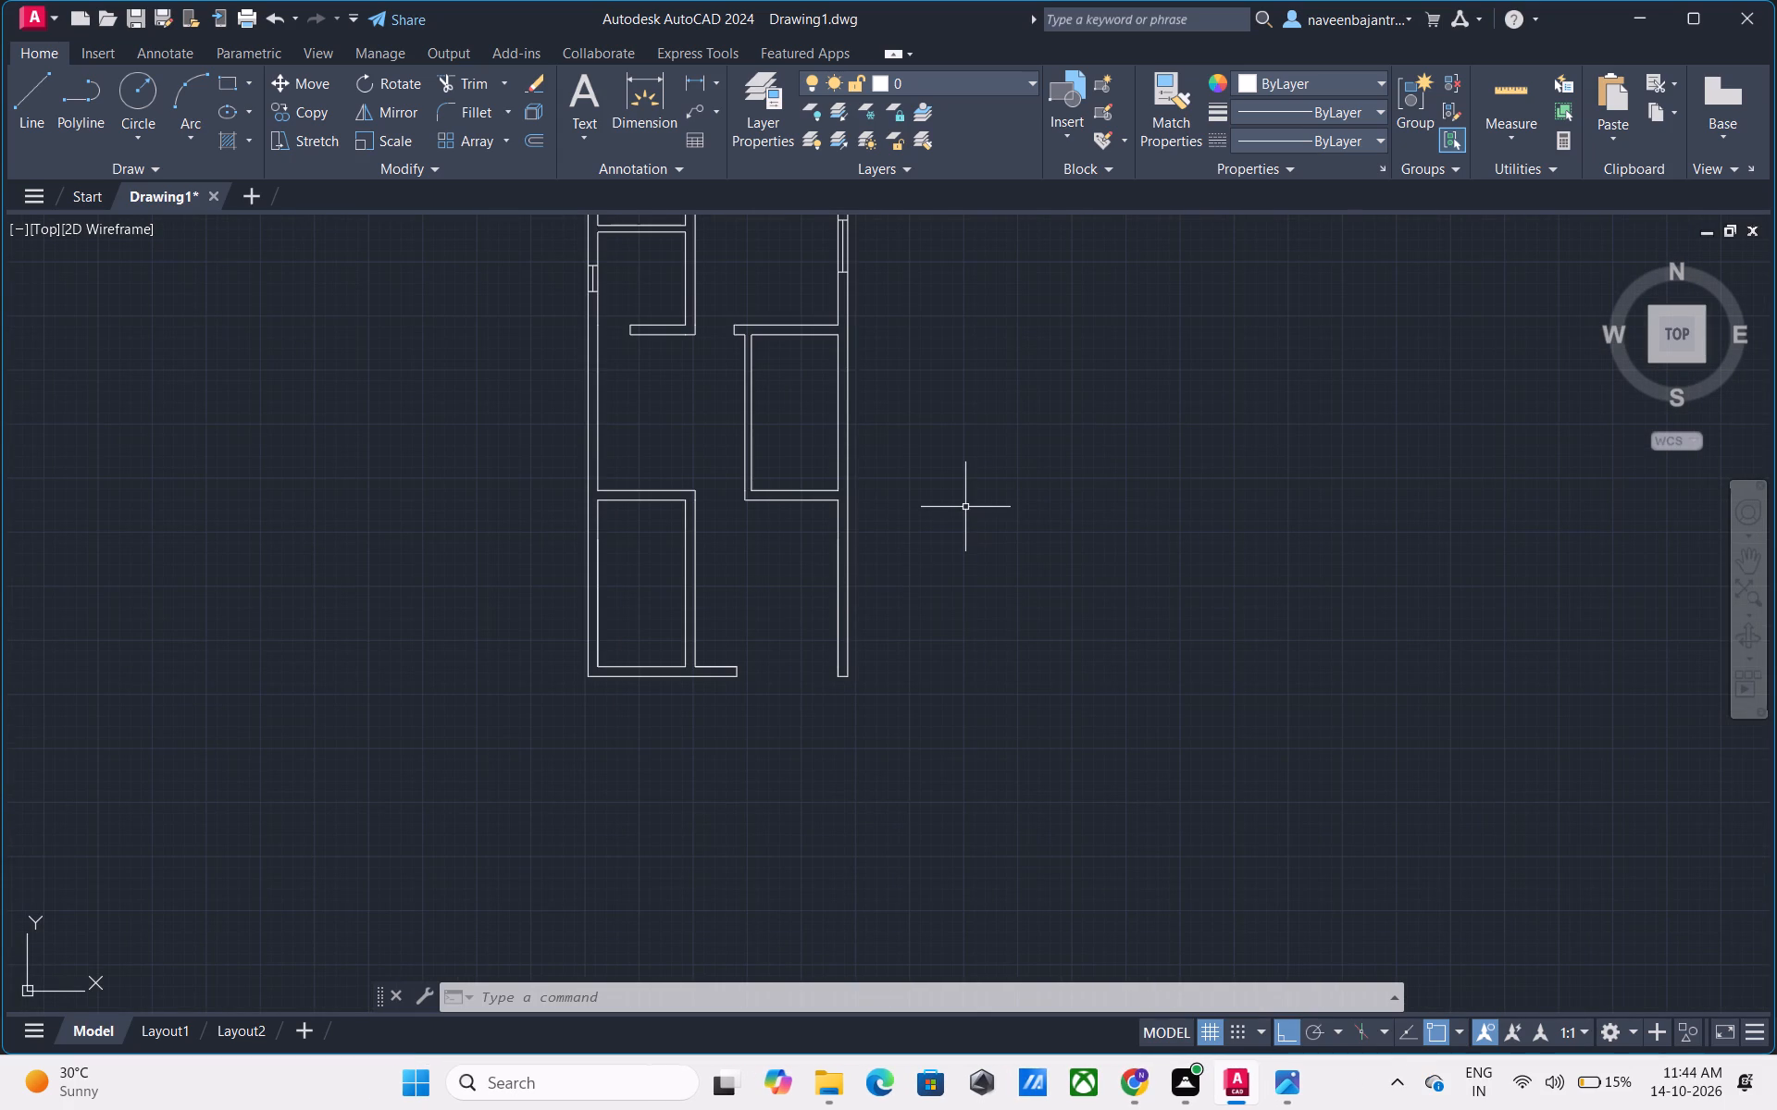
middle_drag(965, 505, 979, 571)
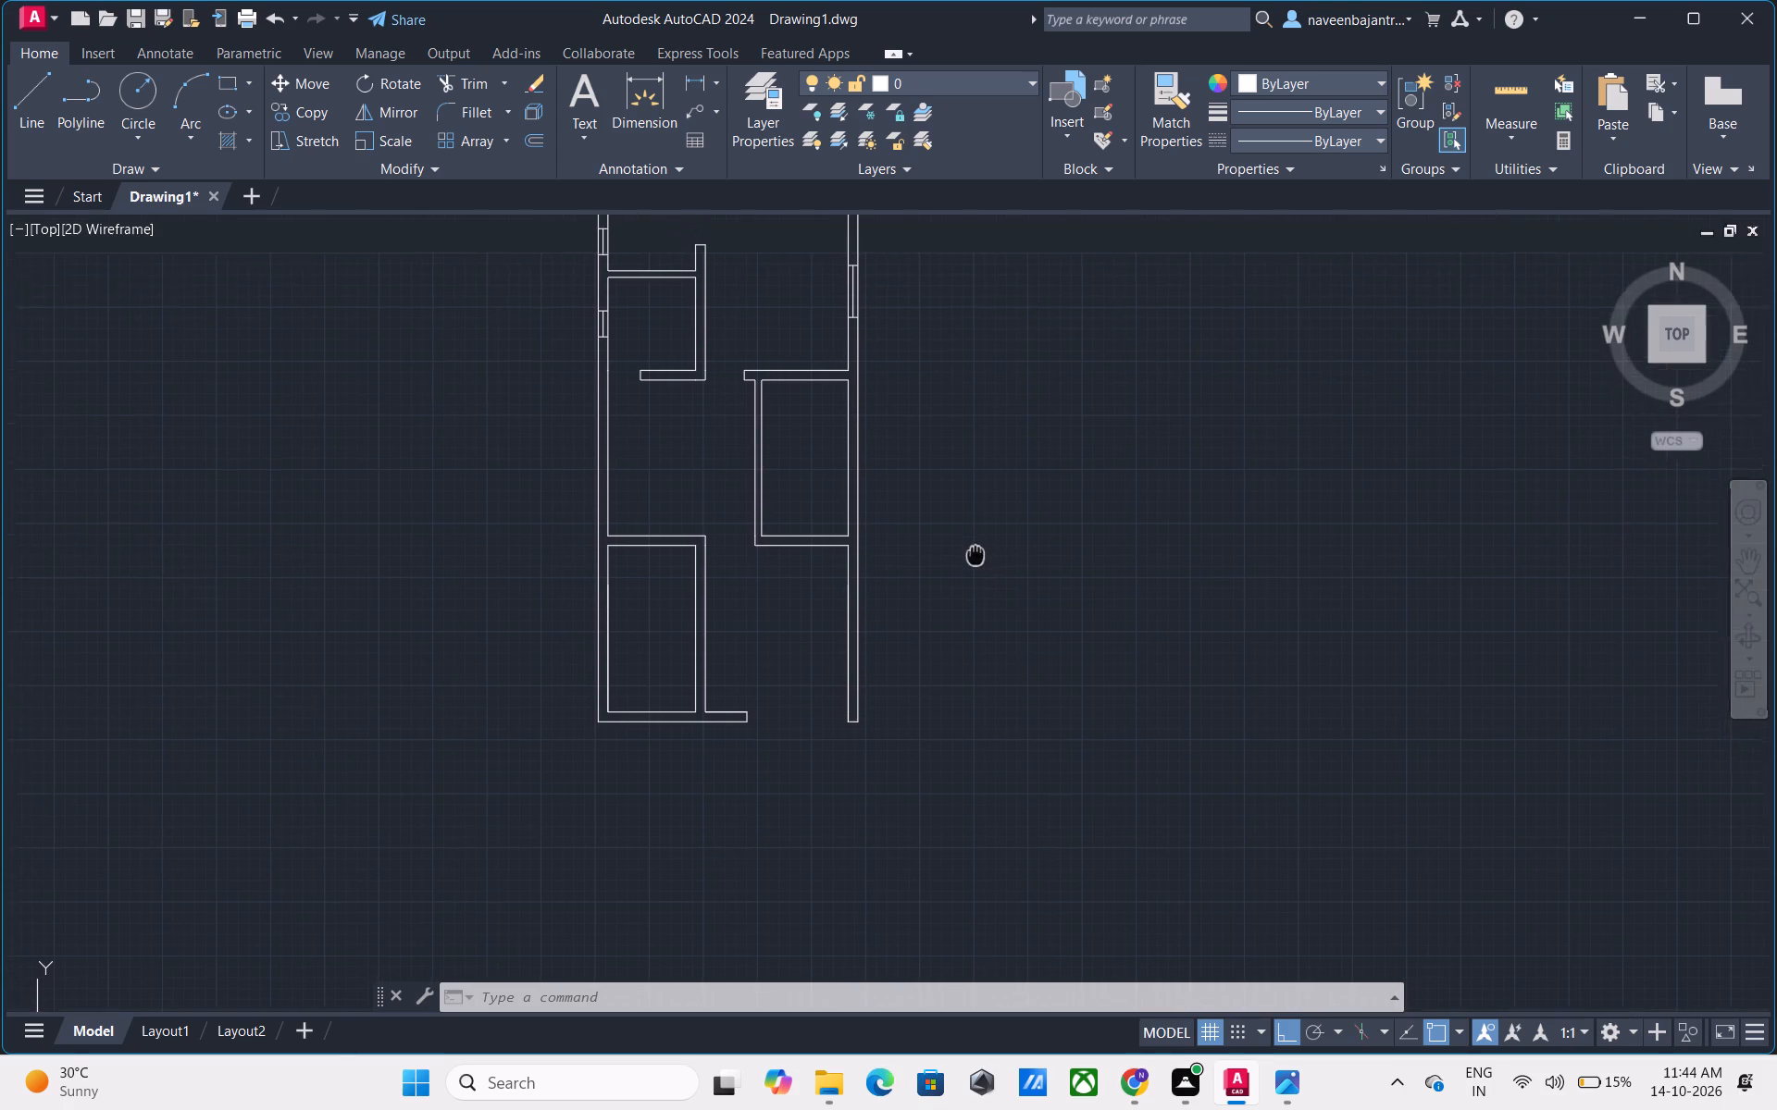
middle_drag(979, 571, 989, 672)
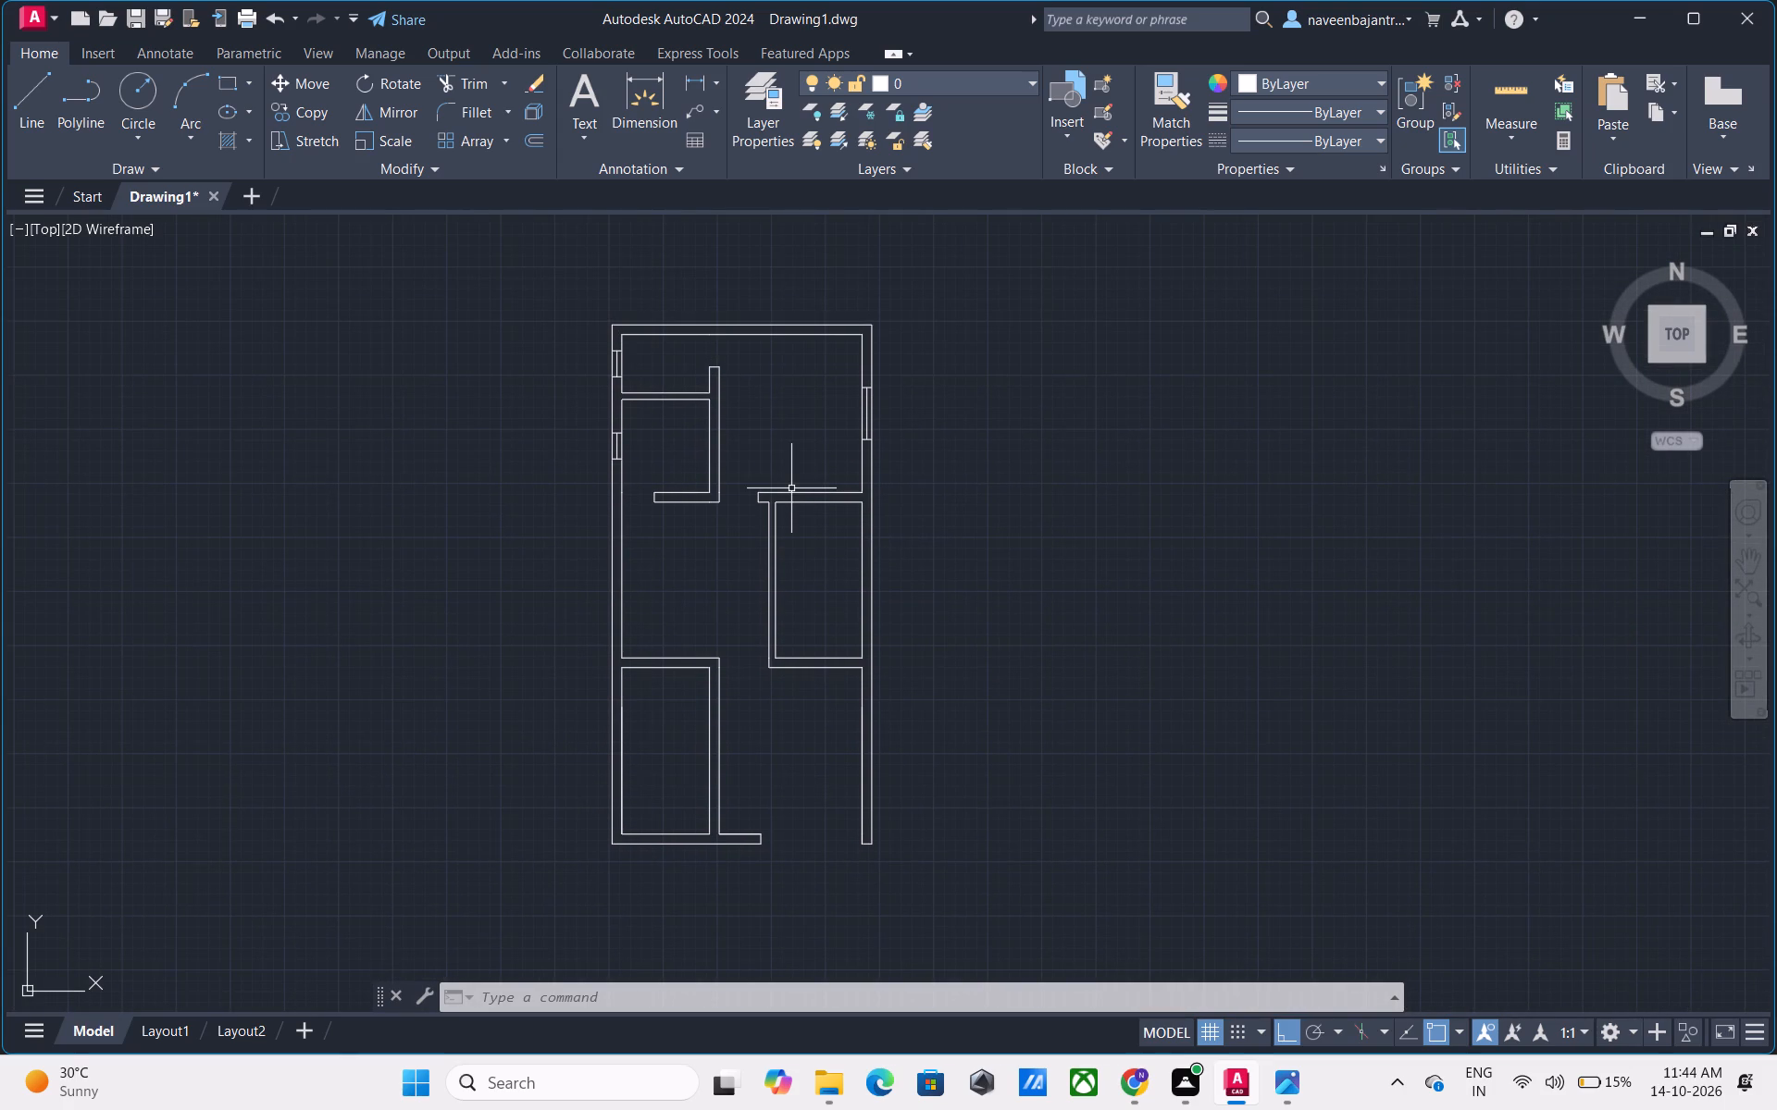
scroll(791, 488, up, 2)
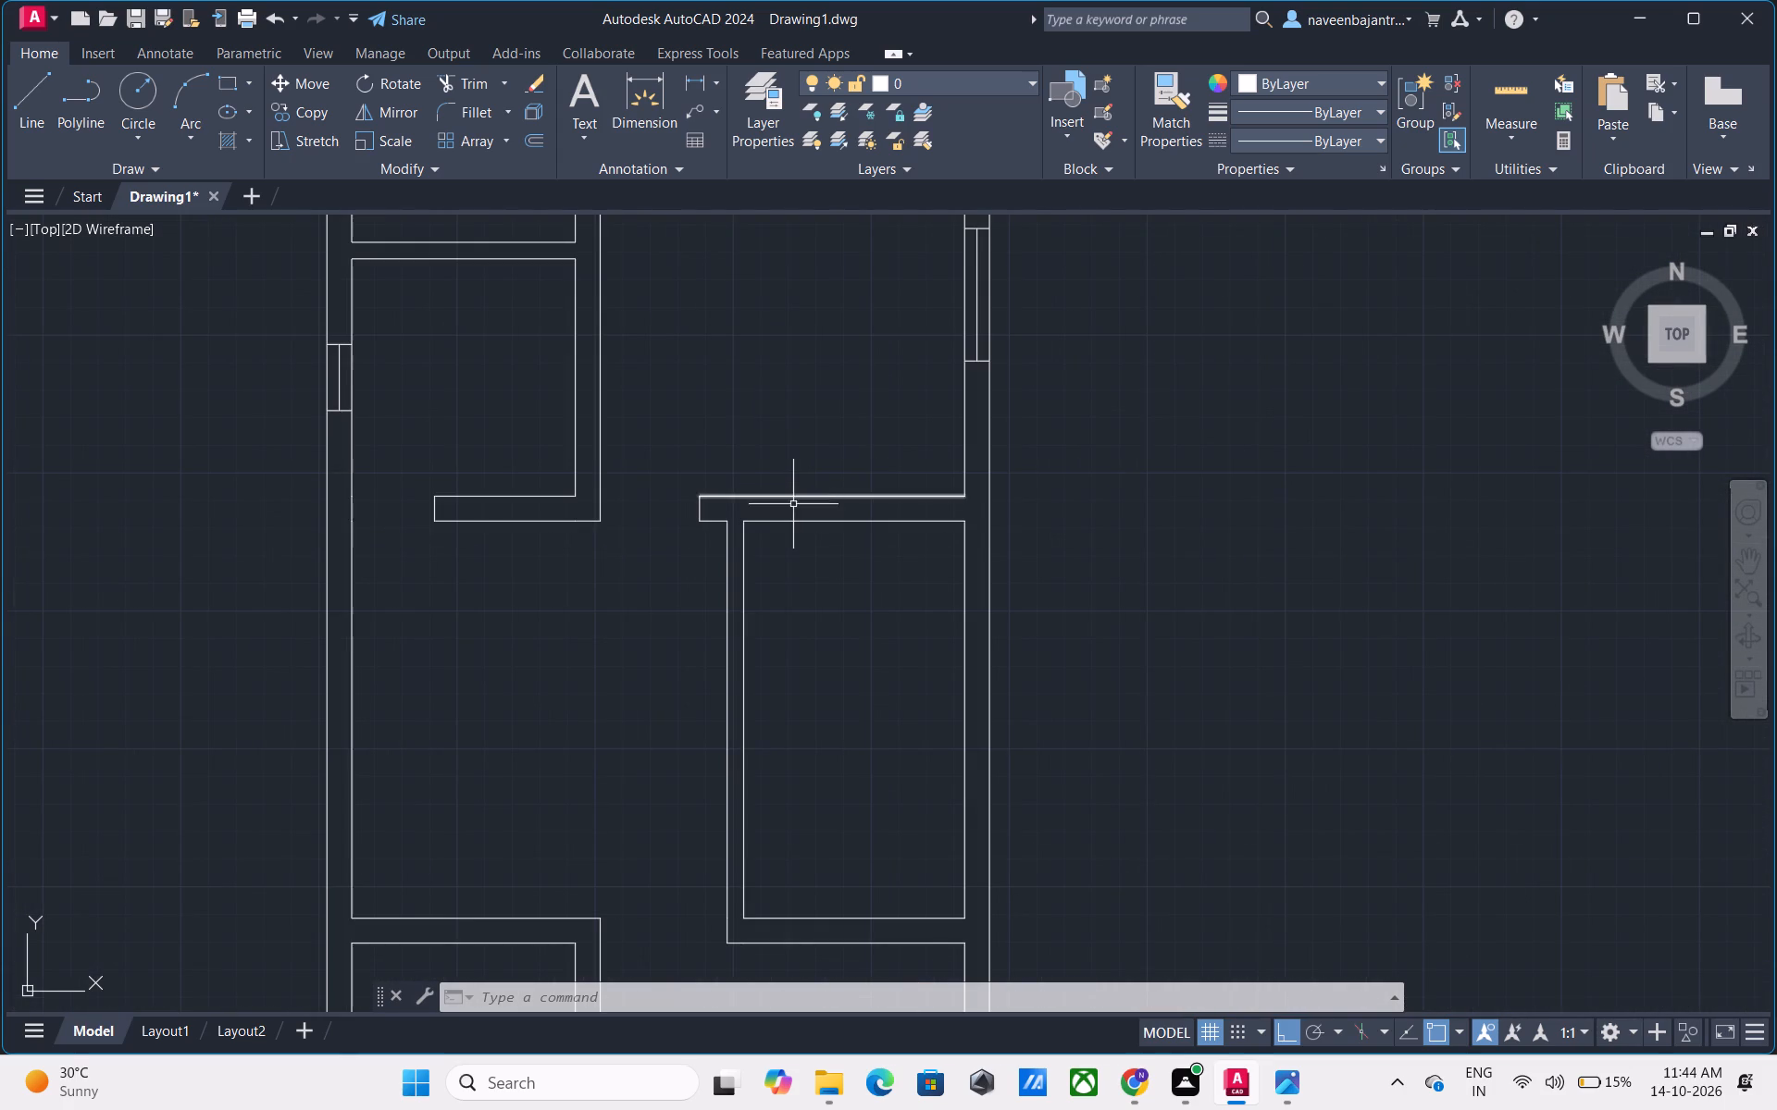
scroll(791, 540, up, 2)
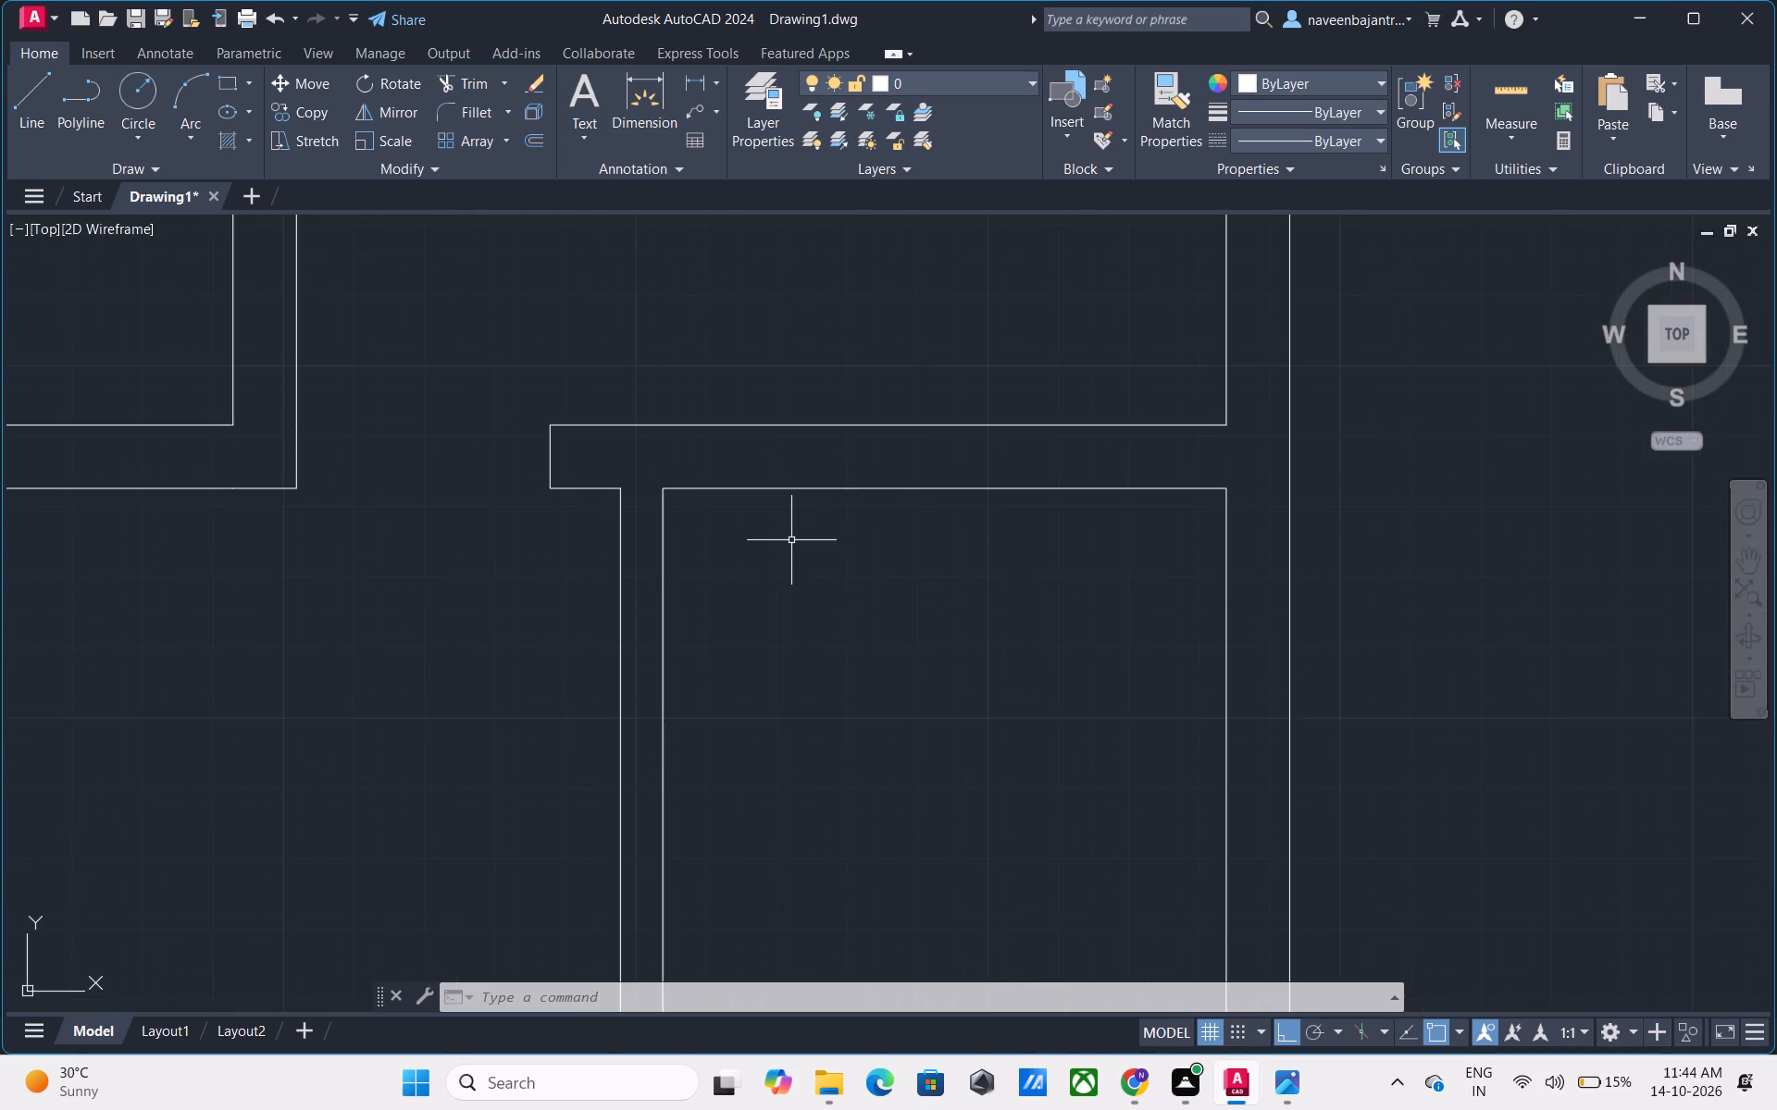
key(Escape)
text(L)
key(space)
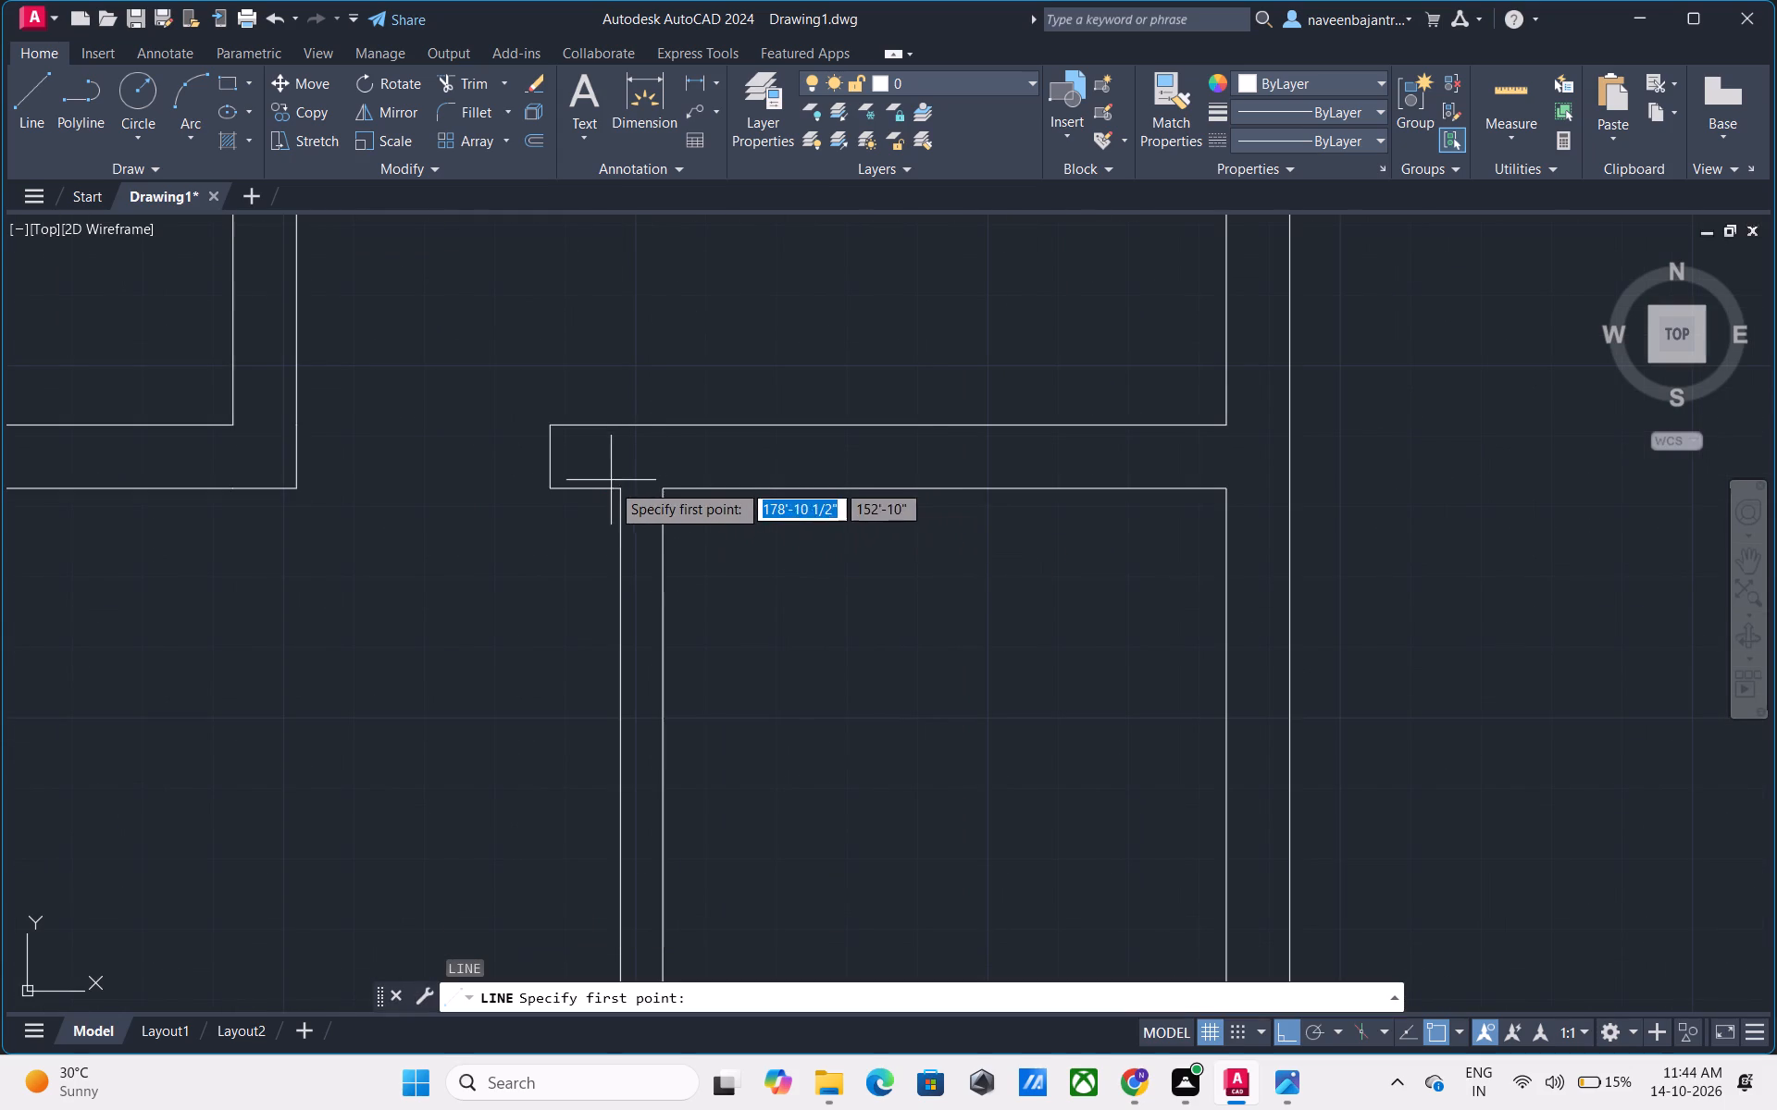
click(623, 491)
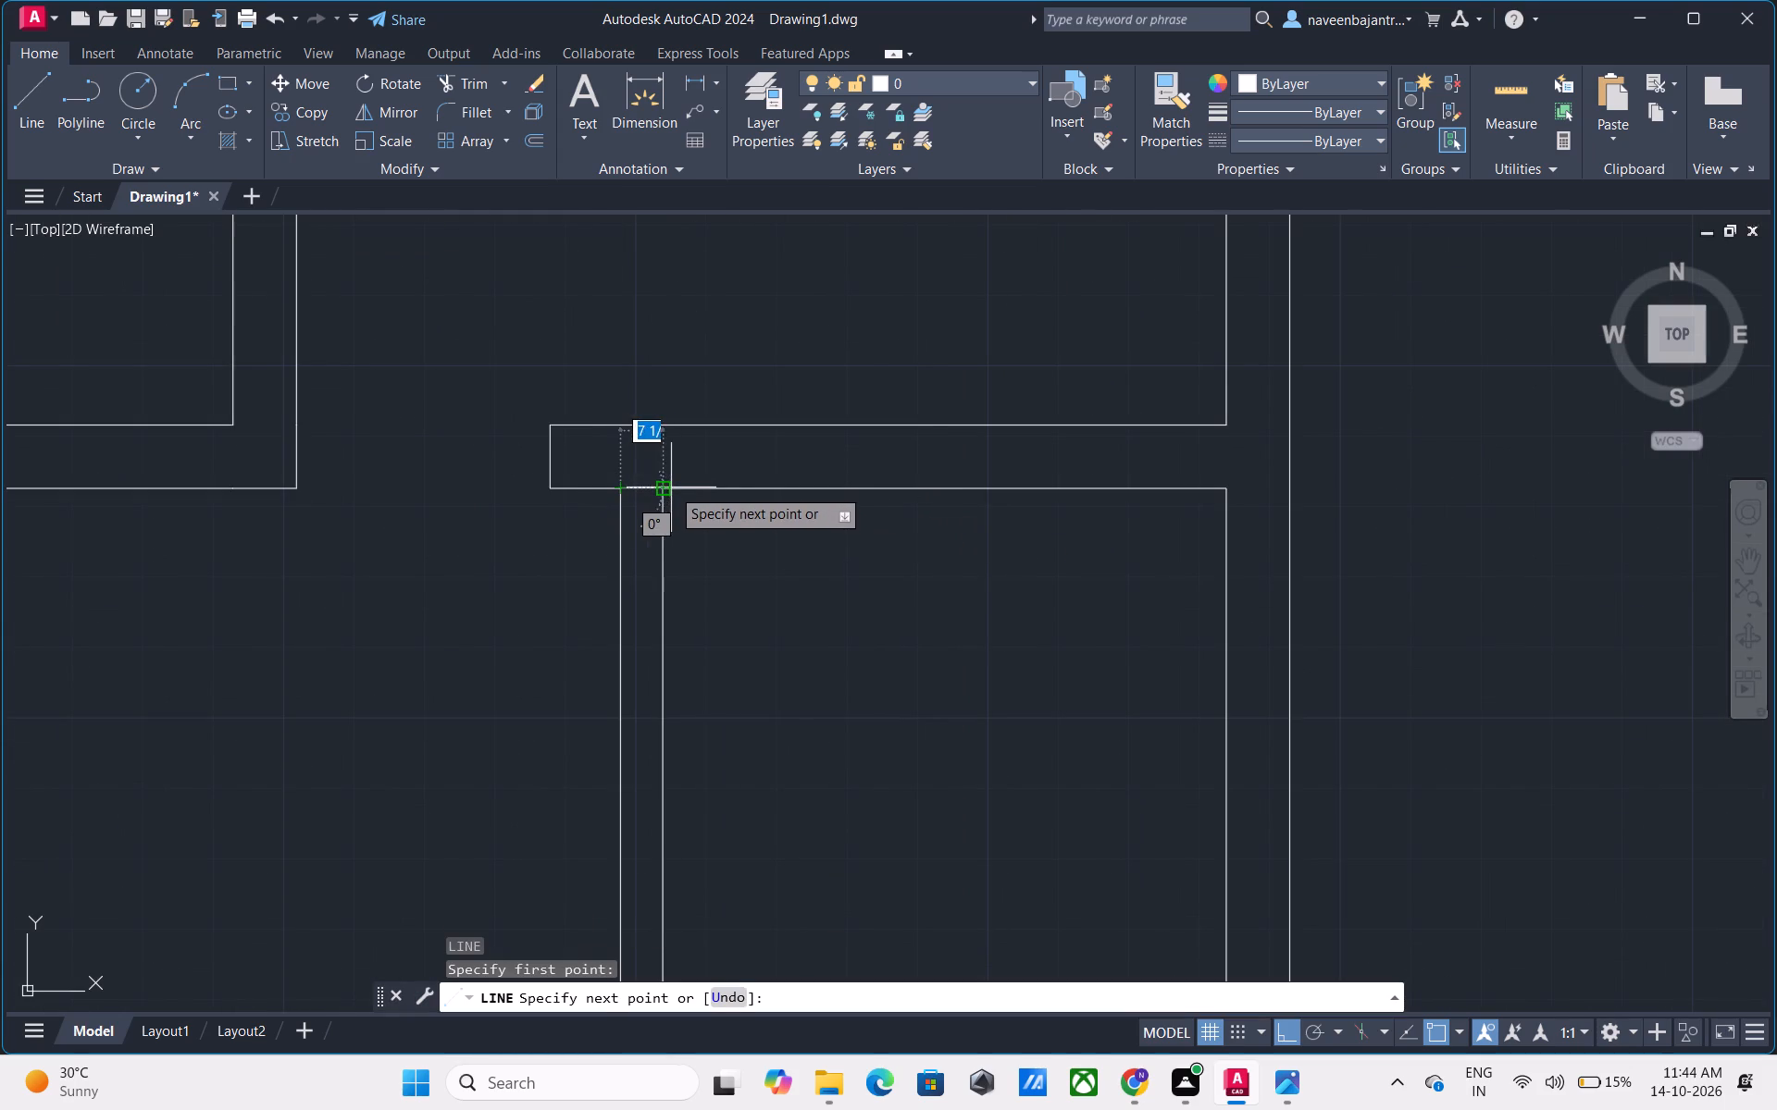
click(666, 487)
key(Escape)
Offset the short line across the partition 3' to the south.
text(O)
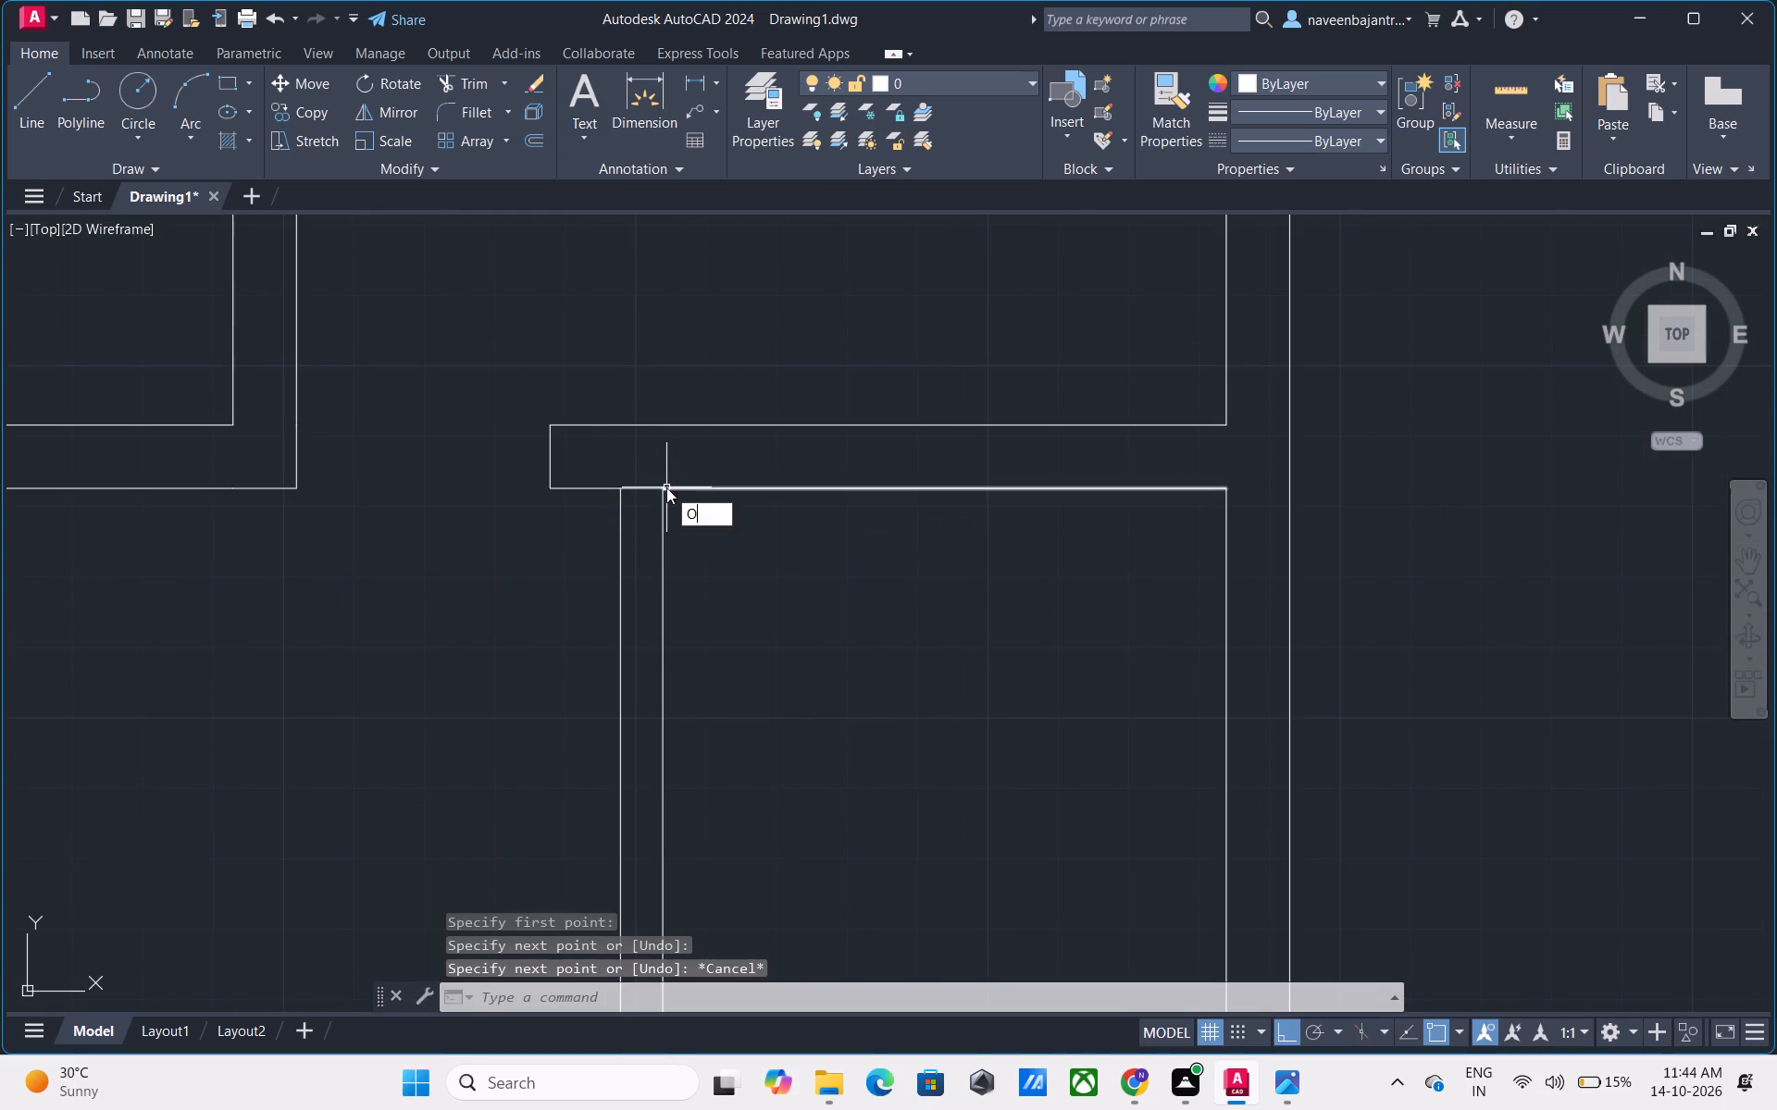
key(space)
text(3')
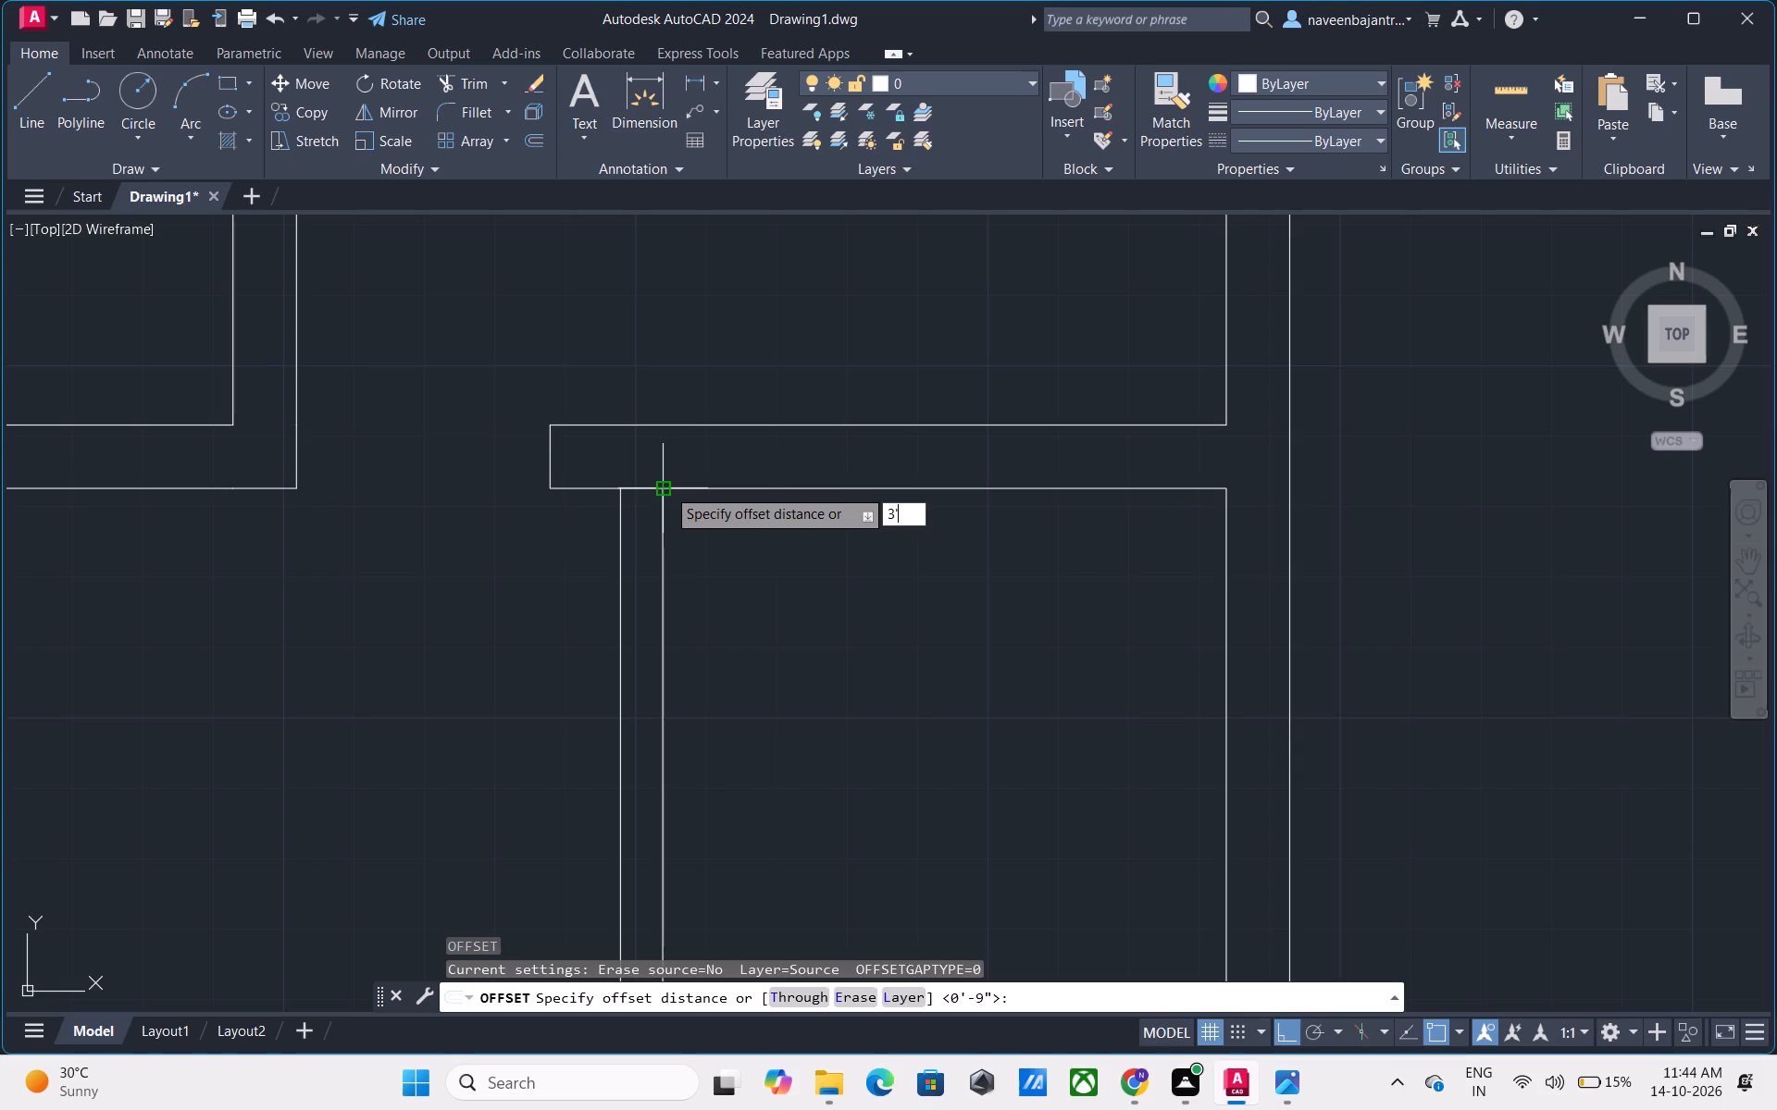
key(Return)
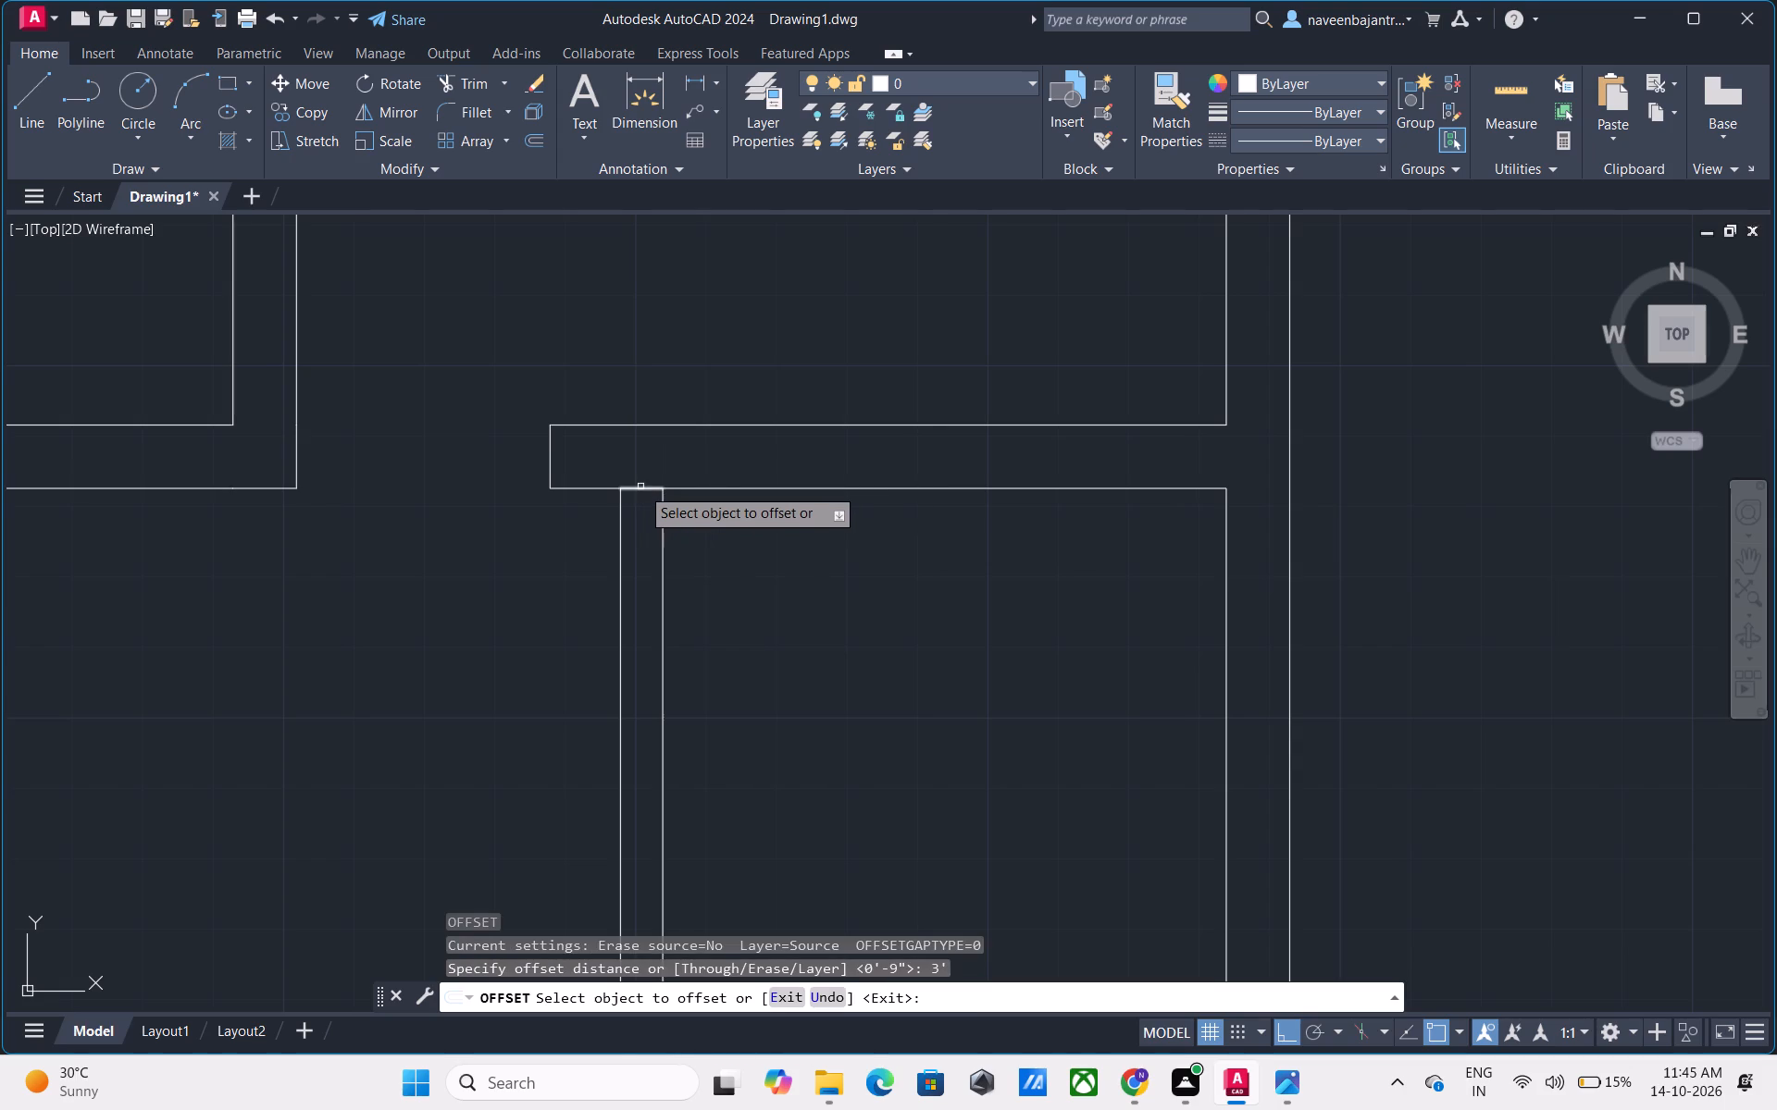
click(641, 489)
click(630, 590)
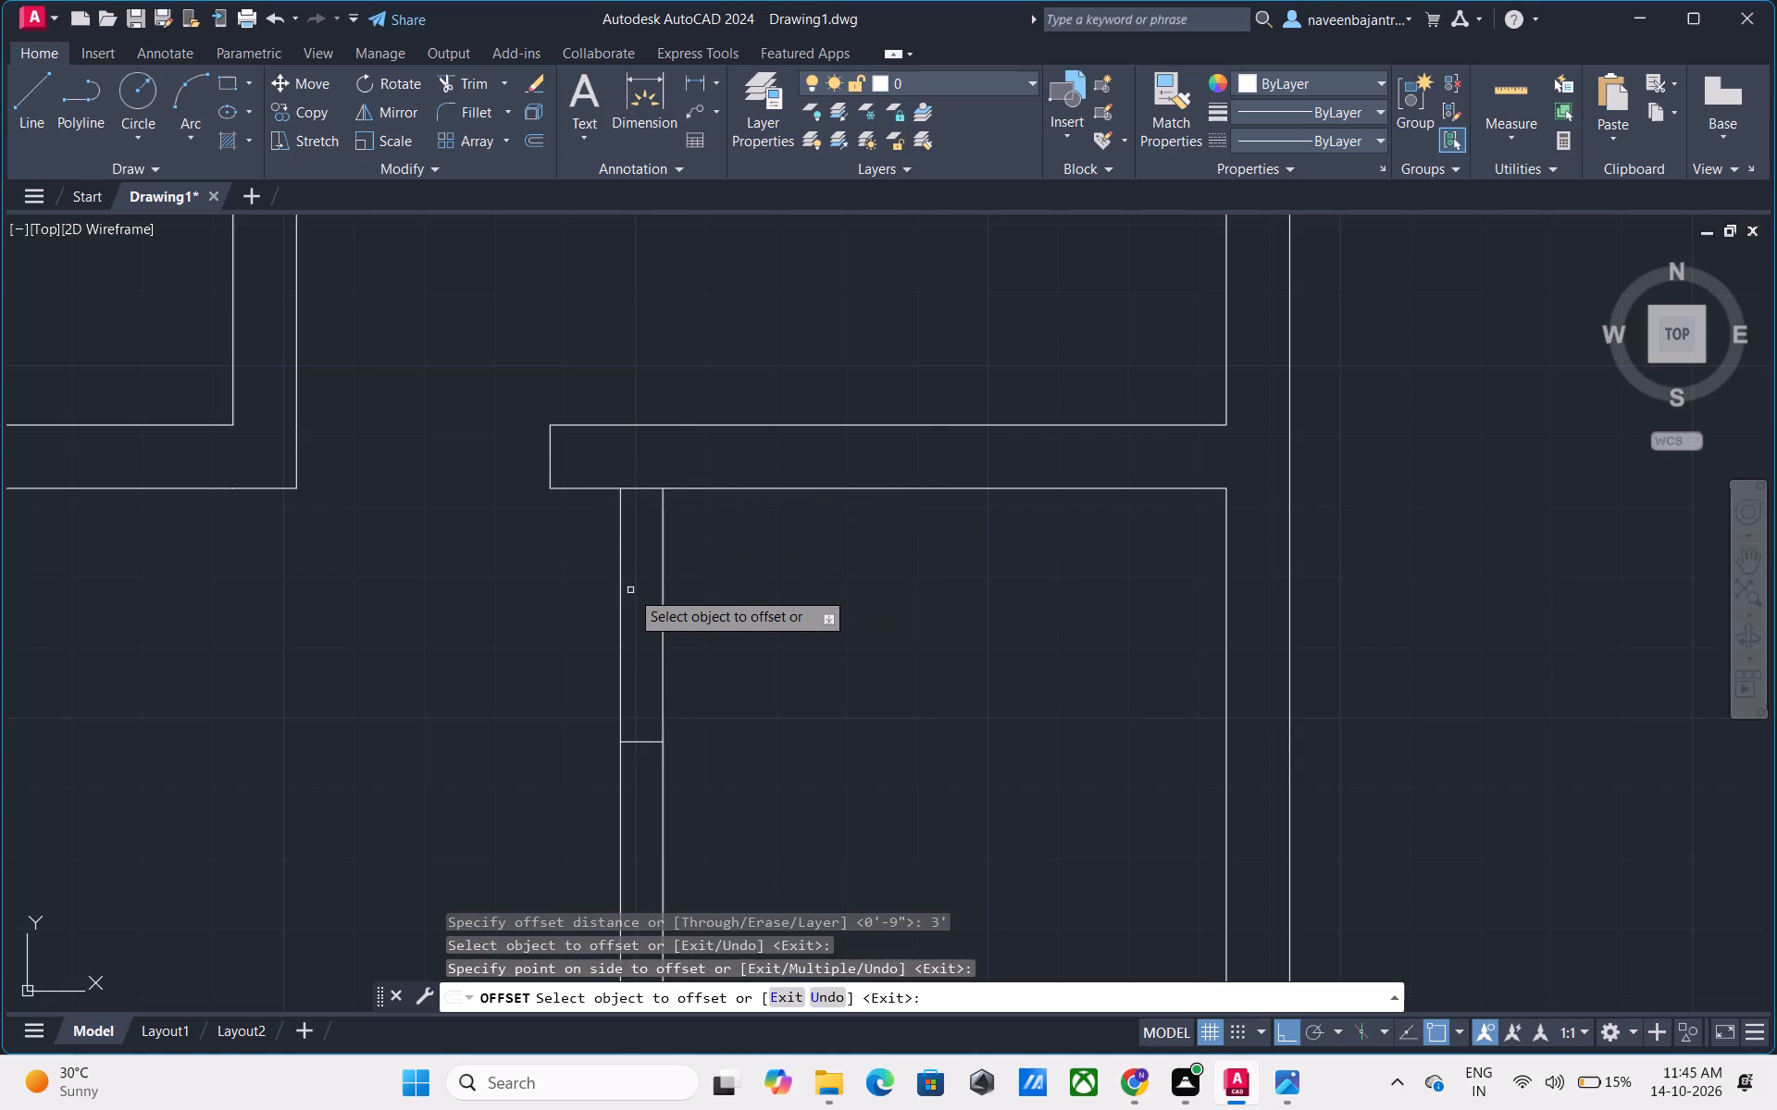
key(Escape)
Trim both partition faces north of the offset line to leave a 3' opening into the middle east room.
key(t)
text(R)
key(space)
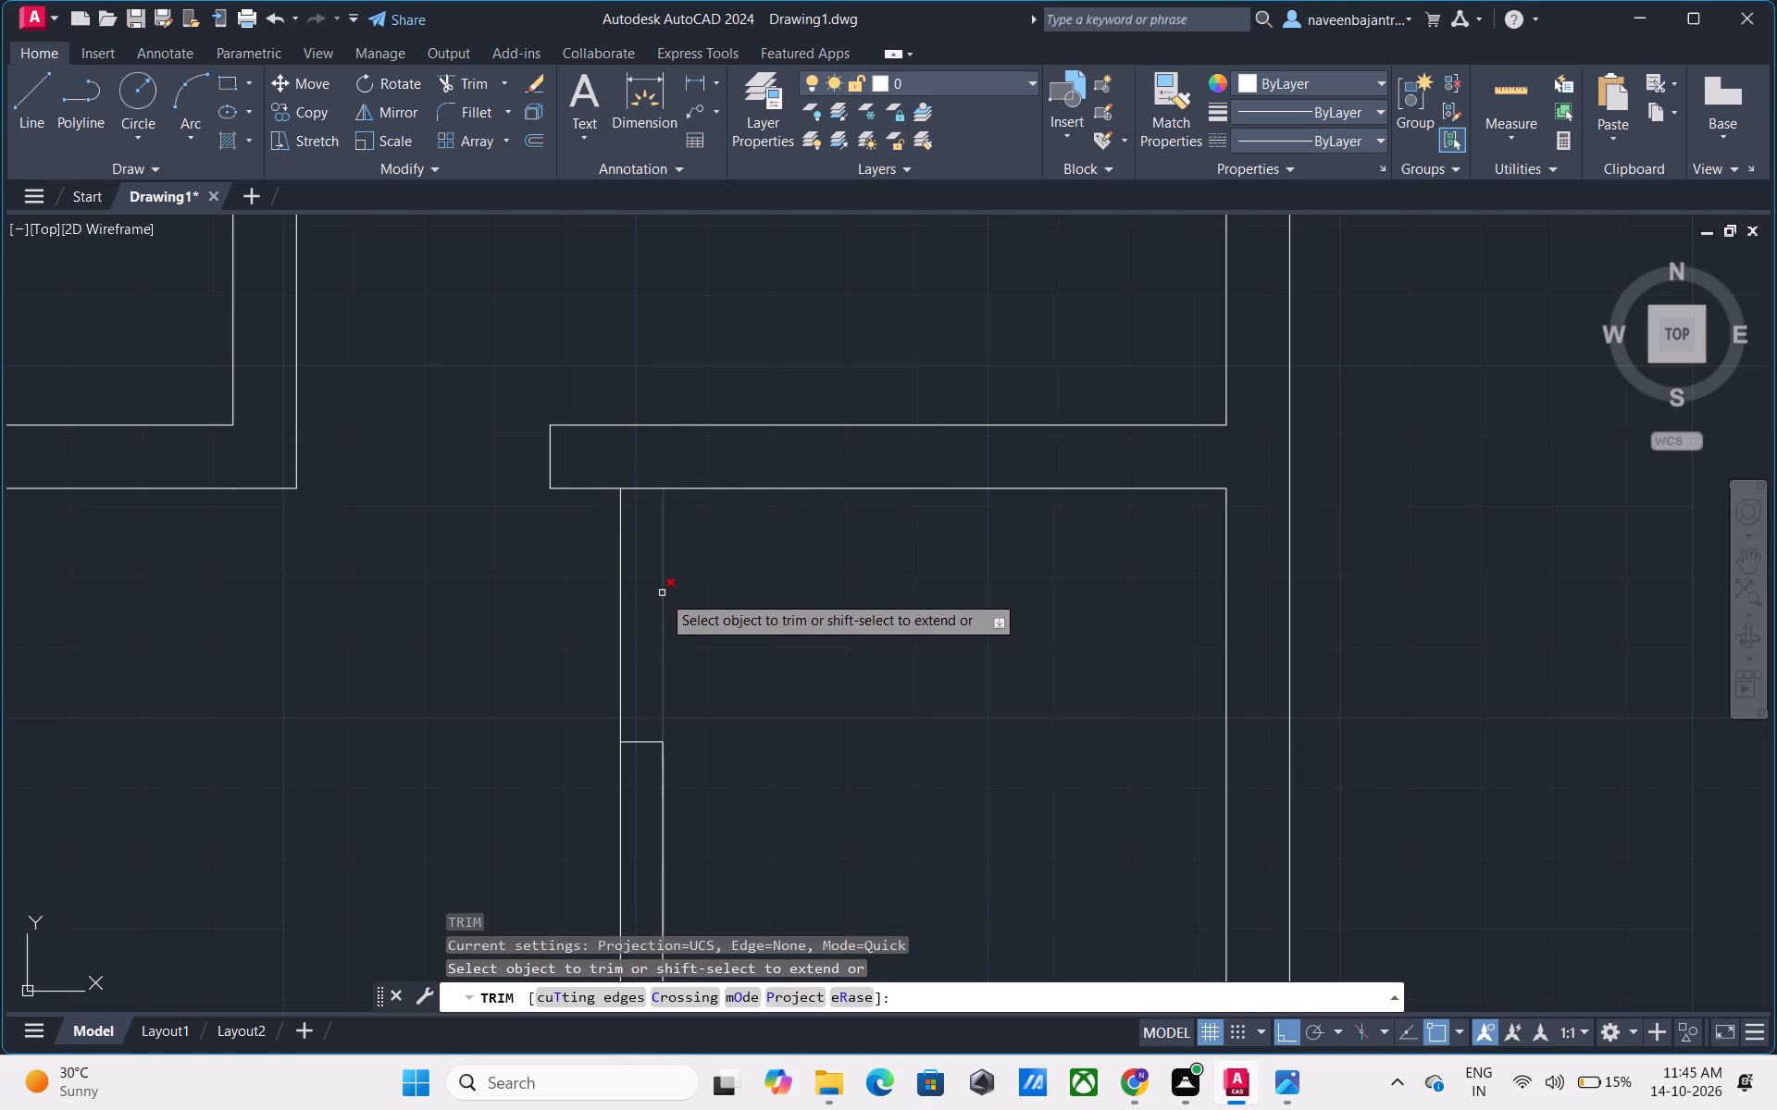
click(662, 596)
click(617, 607)
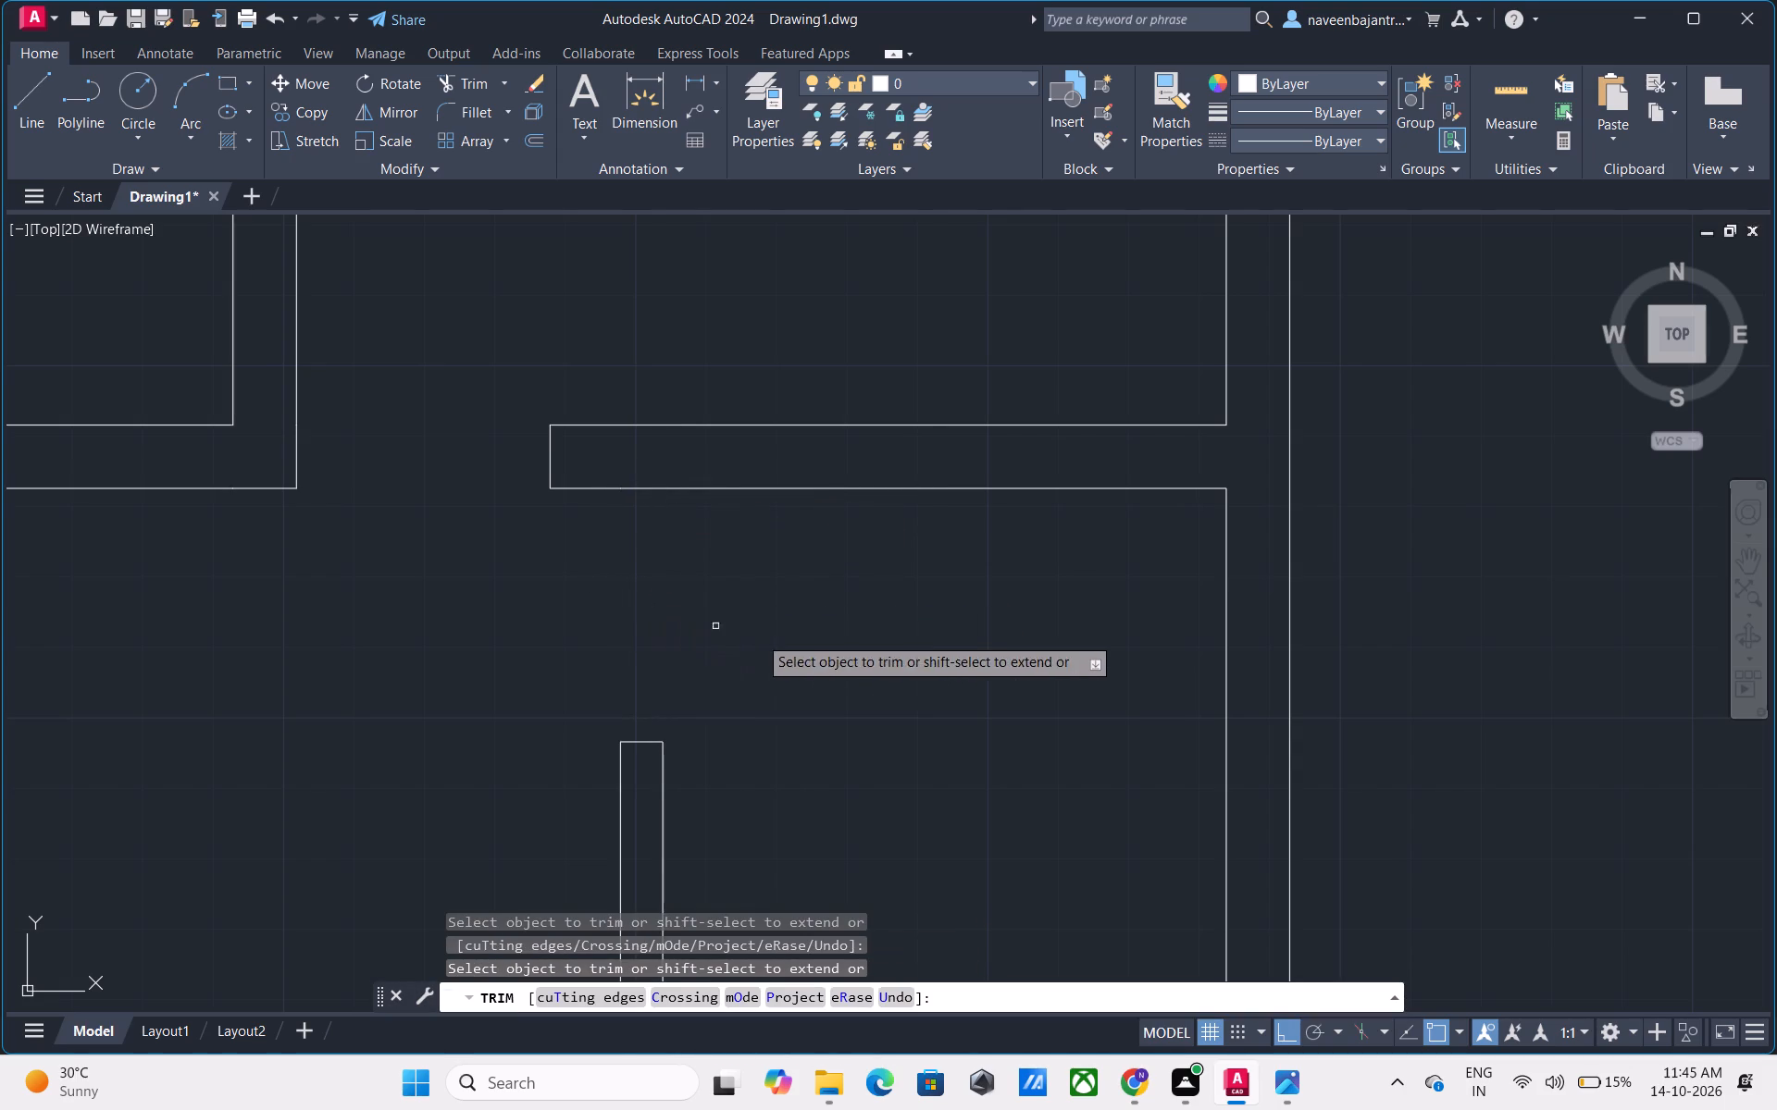
key(Escape)
Draw a horizontal line from the midpoint of the middle east room's east wall inner face eastward past the outer face.
scroll(836, 641, down, 4)
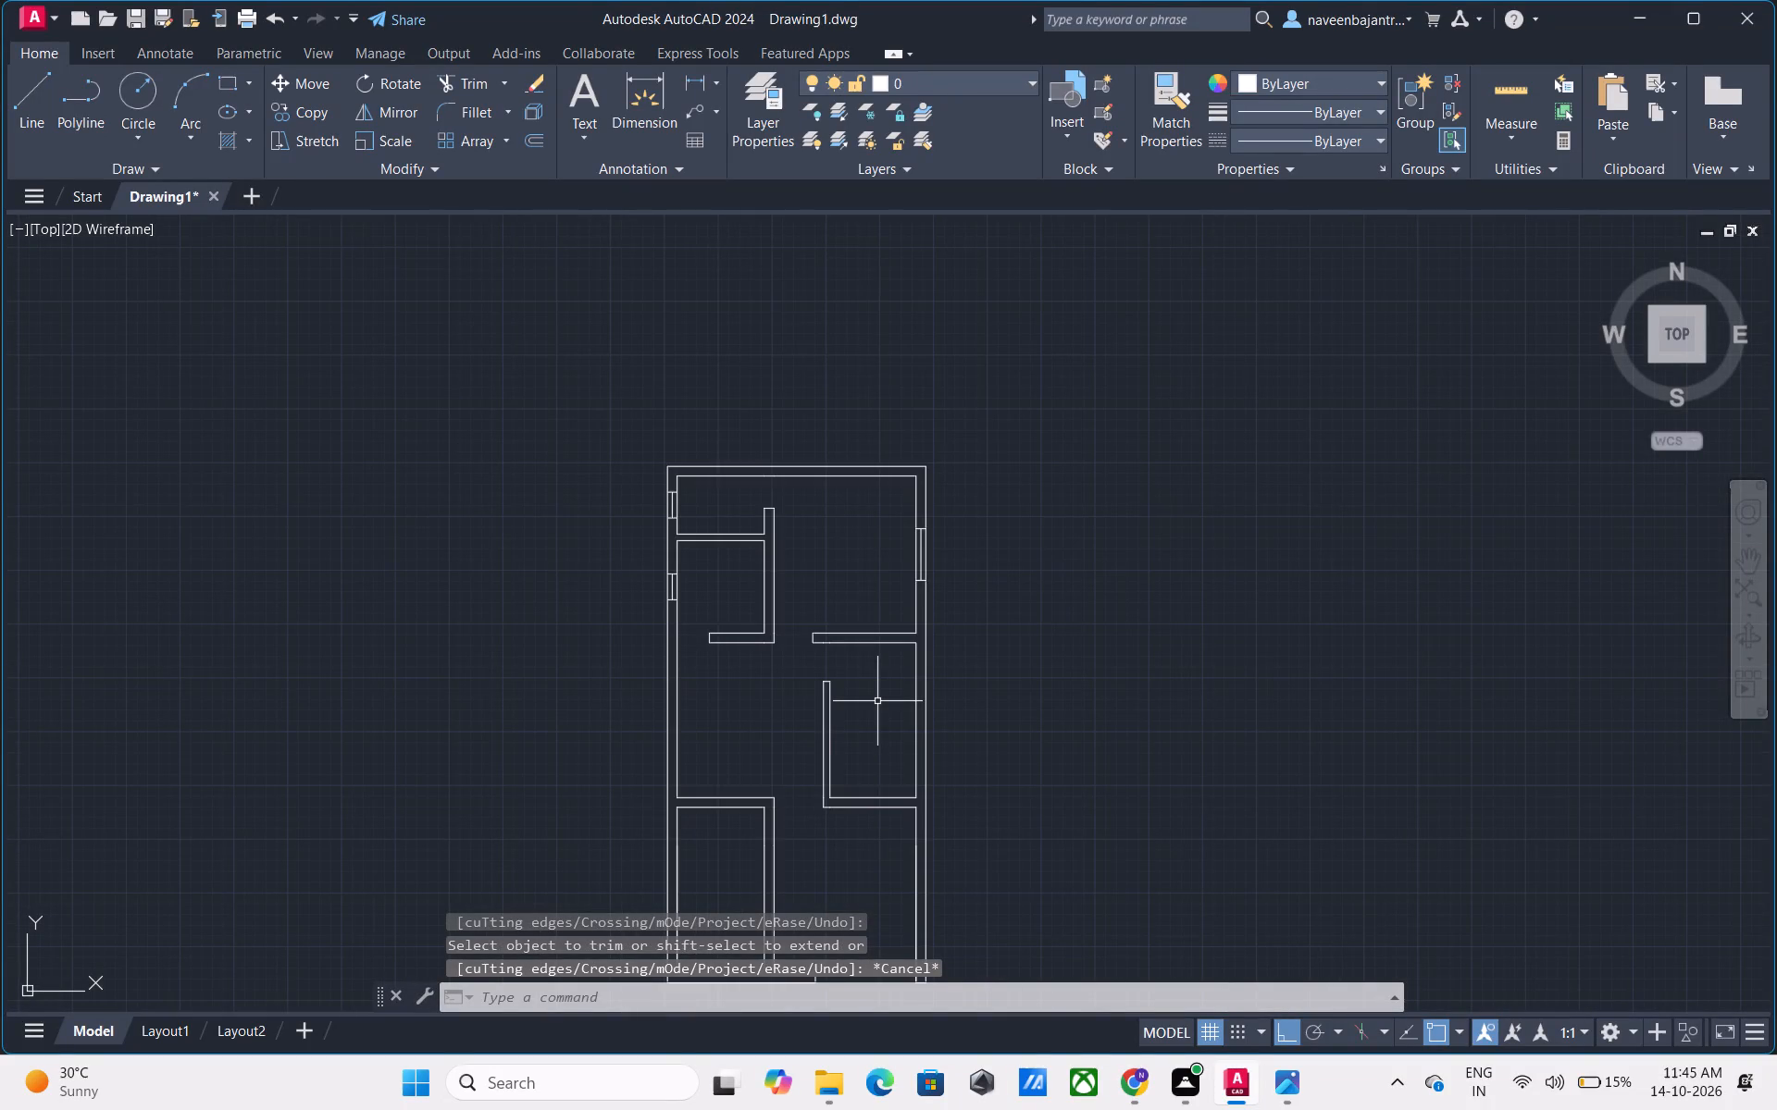
middle_drag(877, 702, 675, 544)
key(Escape)
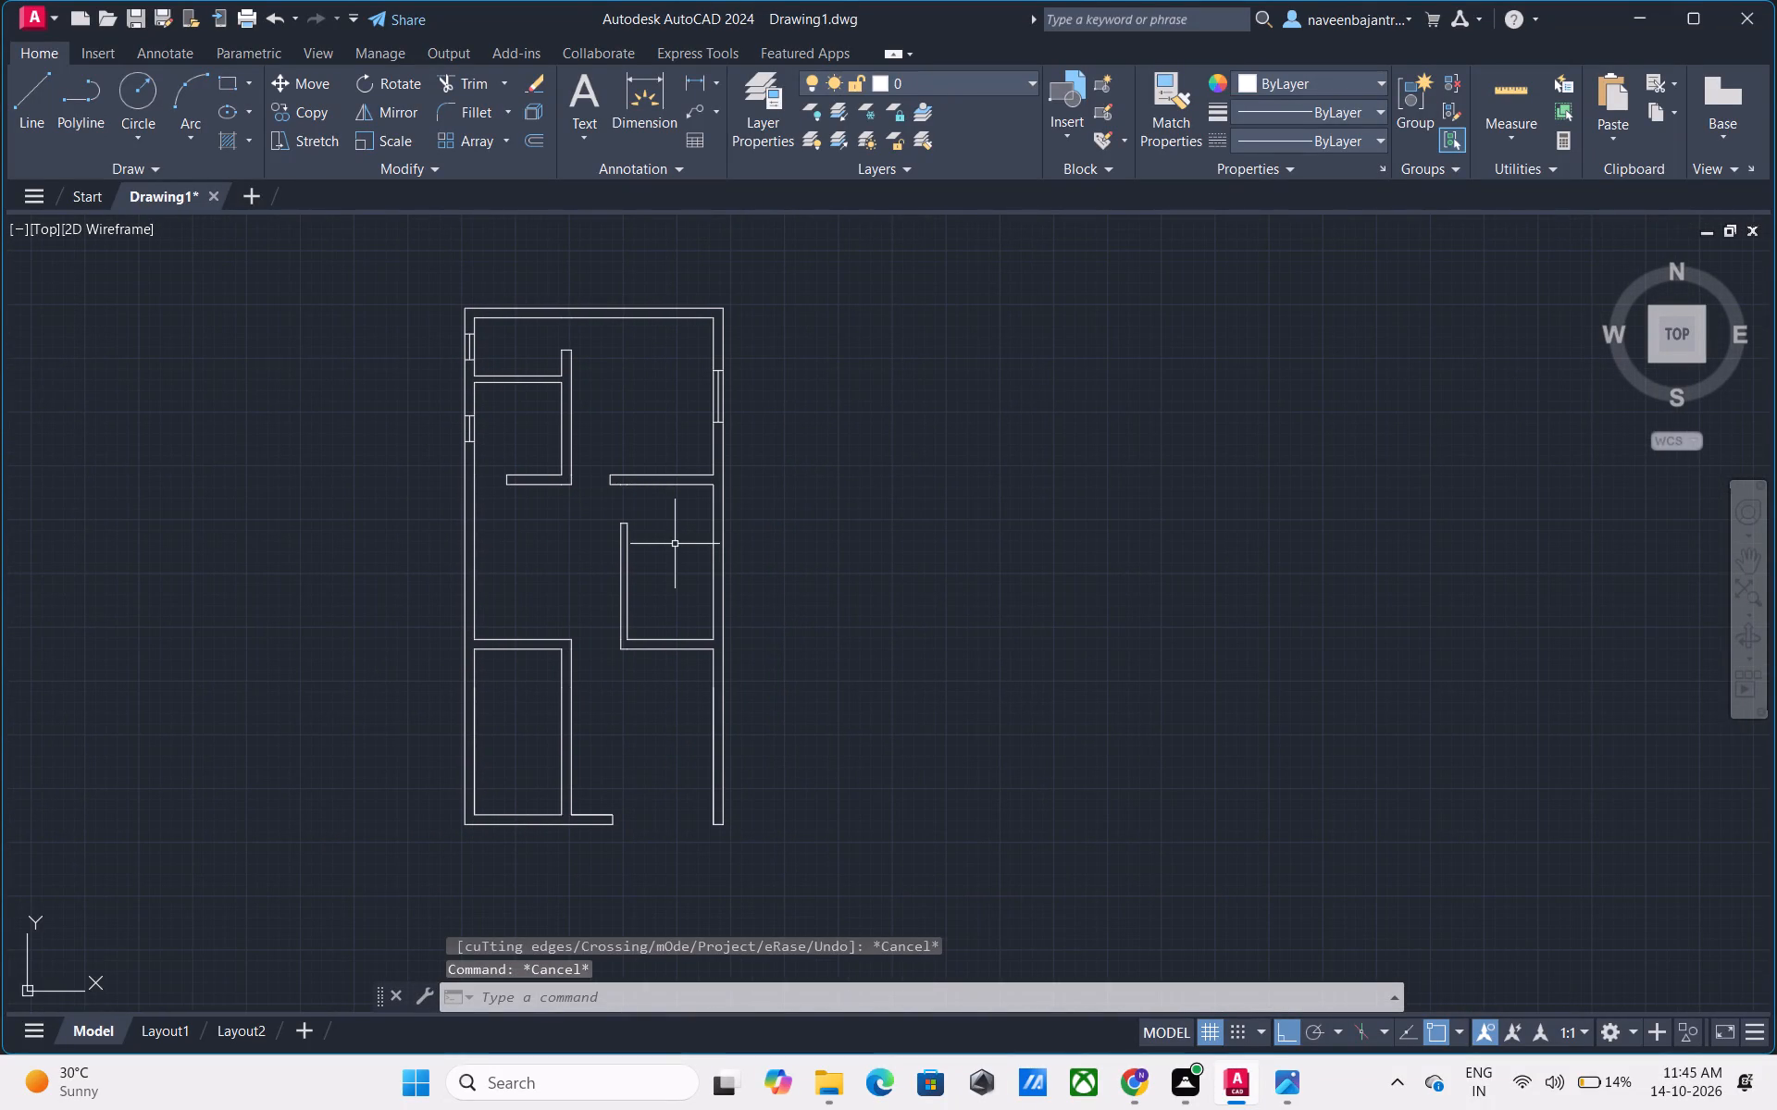
text(L)
key(space)
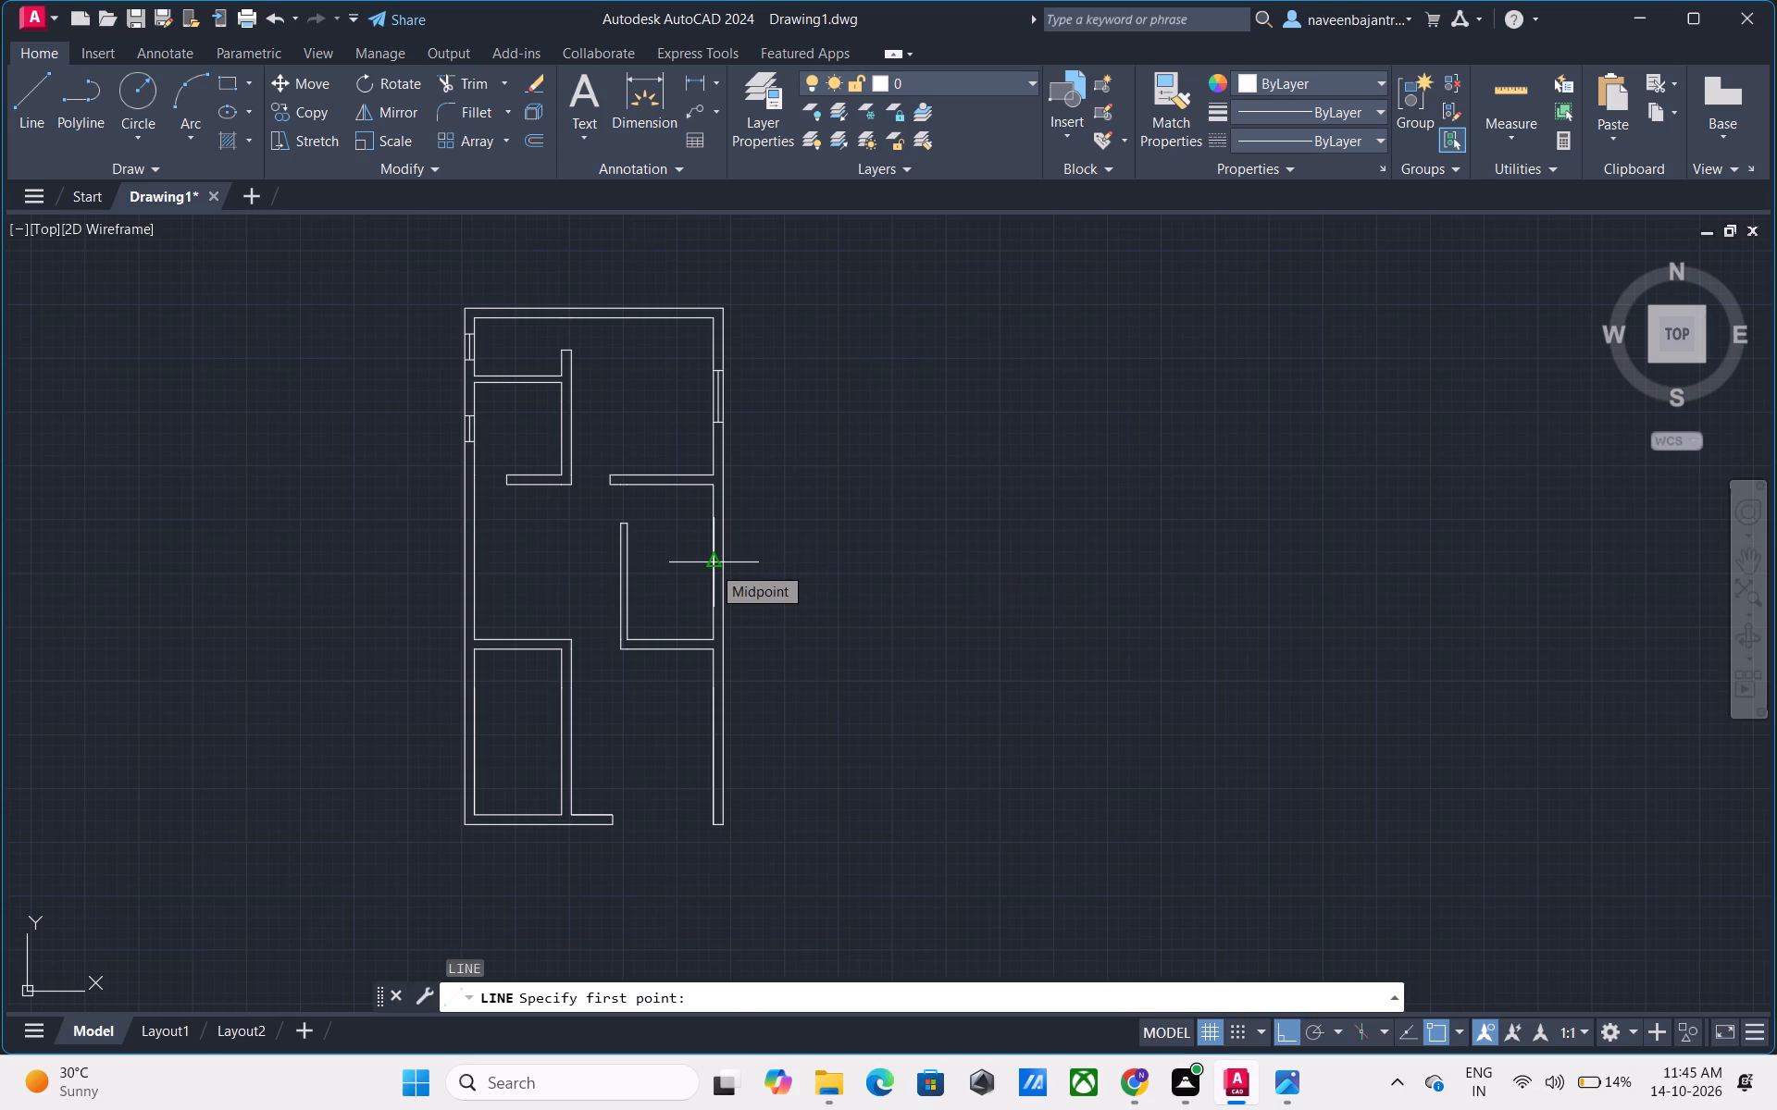
click(712, 565)
click(750, 566)
key(Escape)
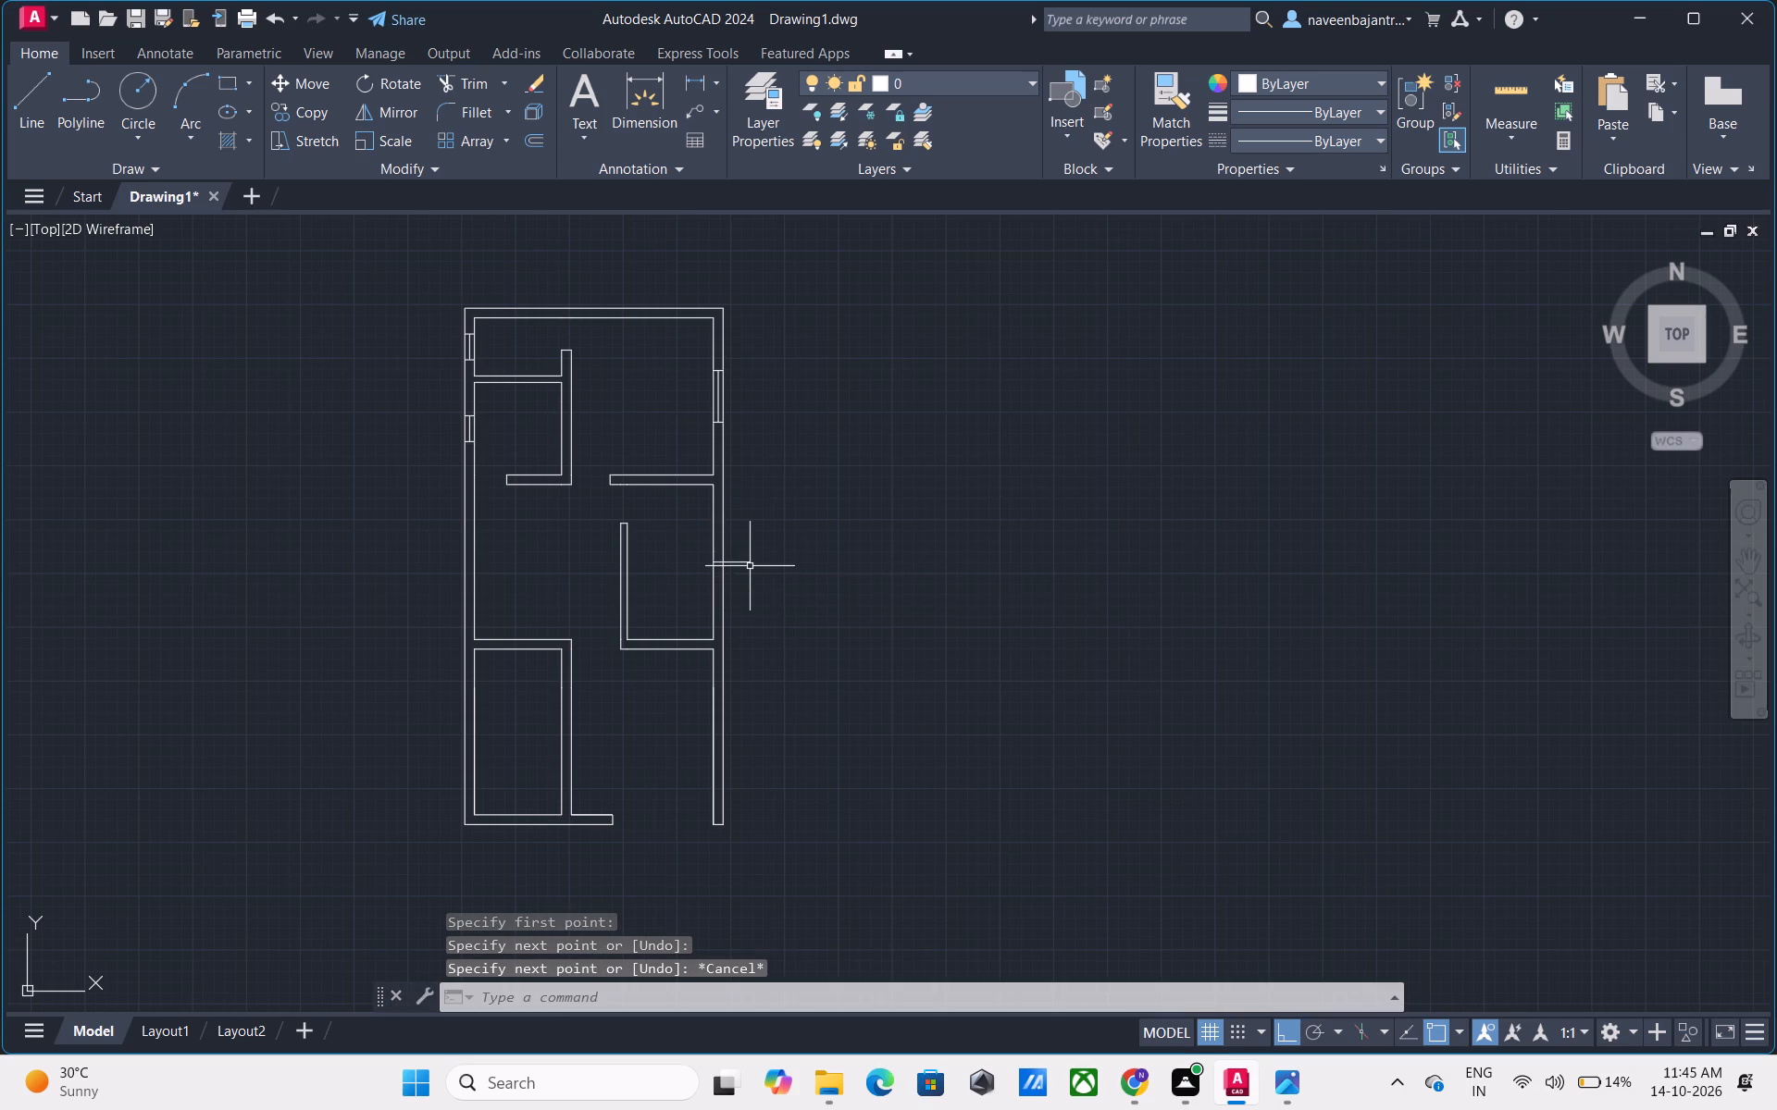
Trim the horizontal line's overshoot back to the east wall's outer face.
text(TR)
key(space)
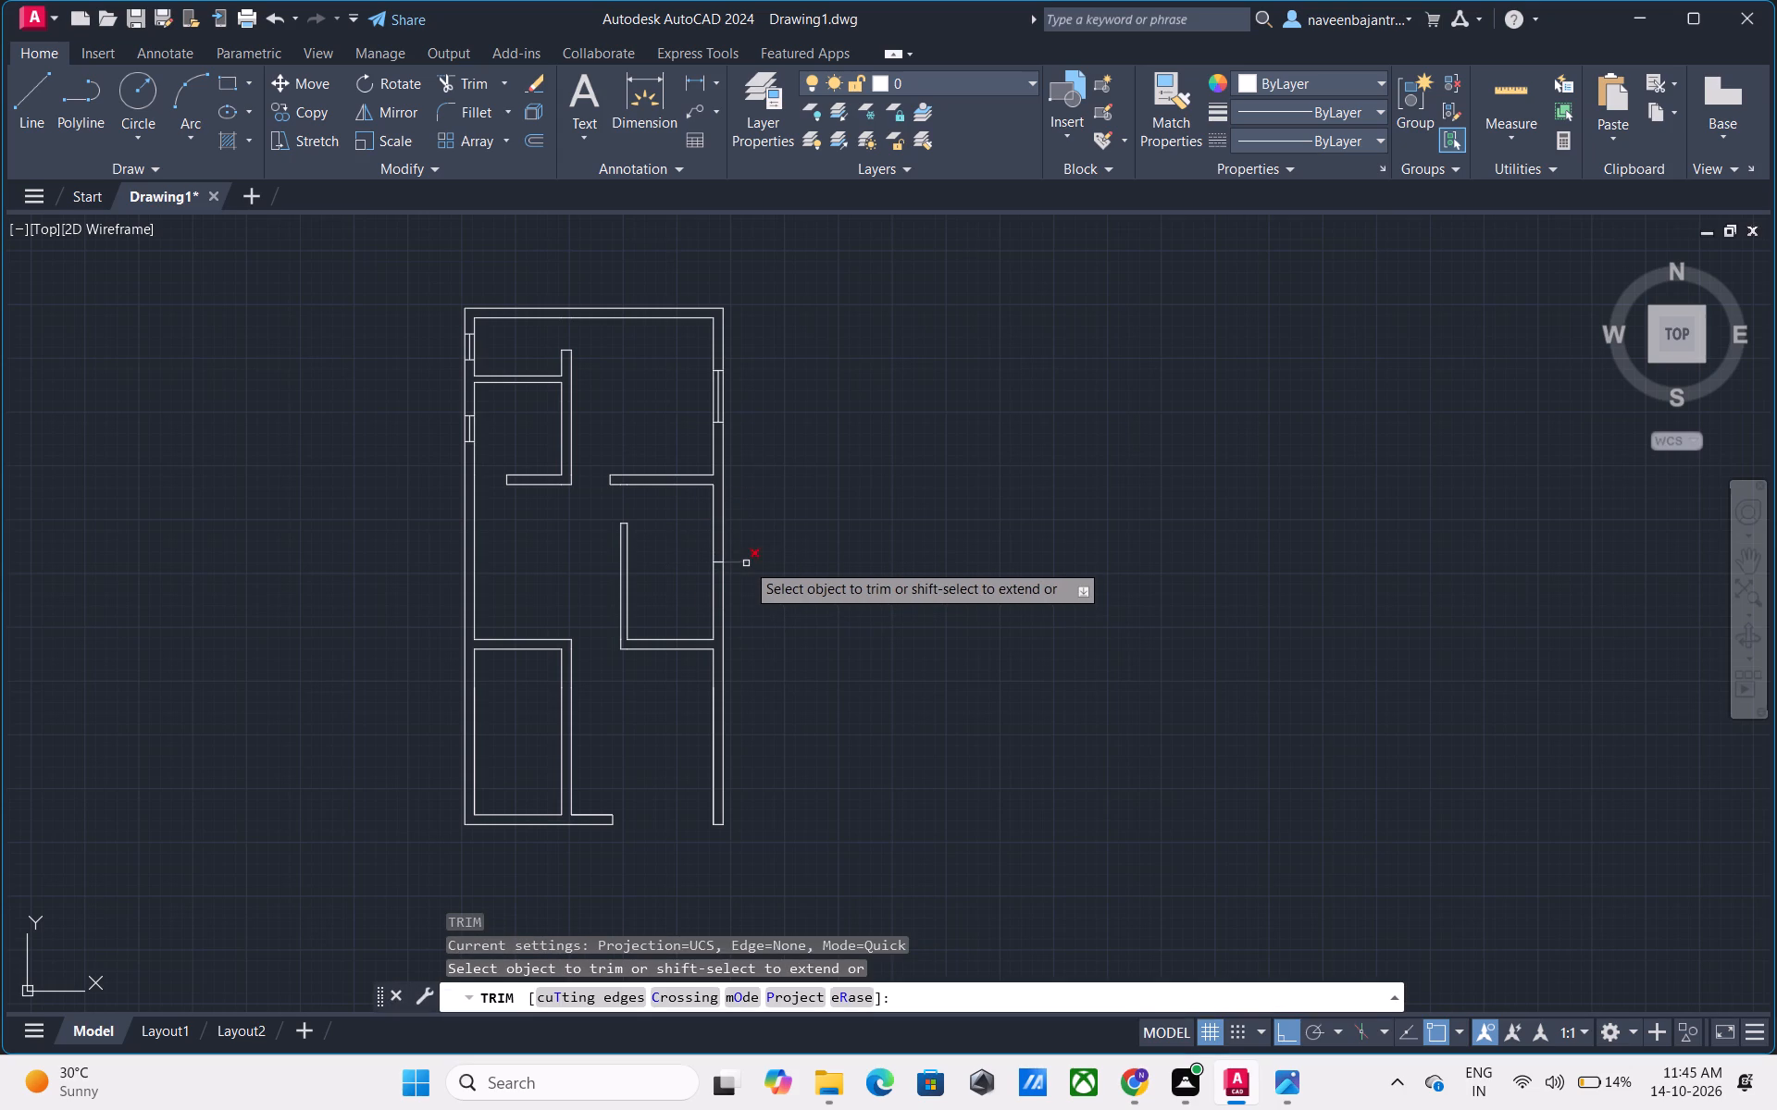
click(745, 562)
key(Escape)
Offset the line across the east wall 2.5' to the north and 2.5' to the south to mark the window's ends.
text(O 2.5')
key(Return)
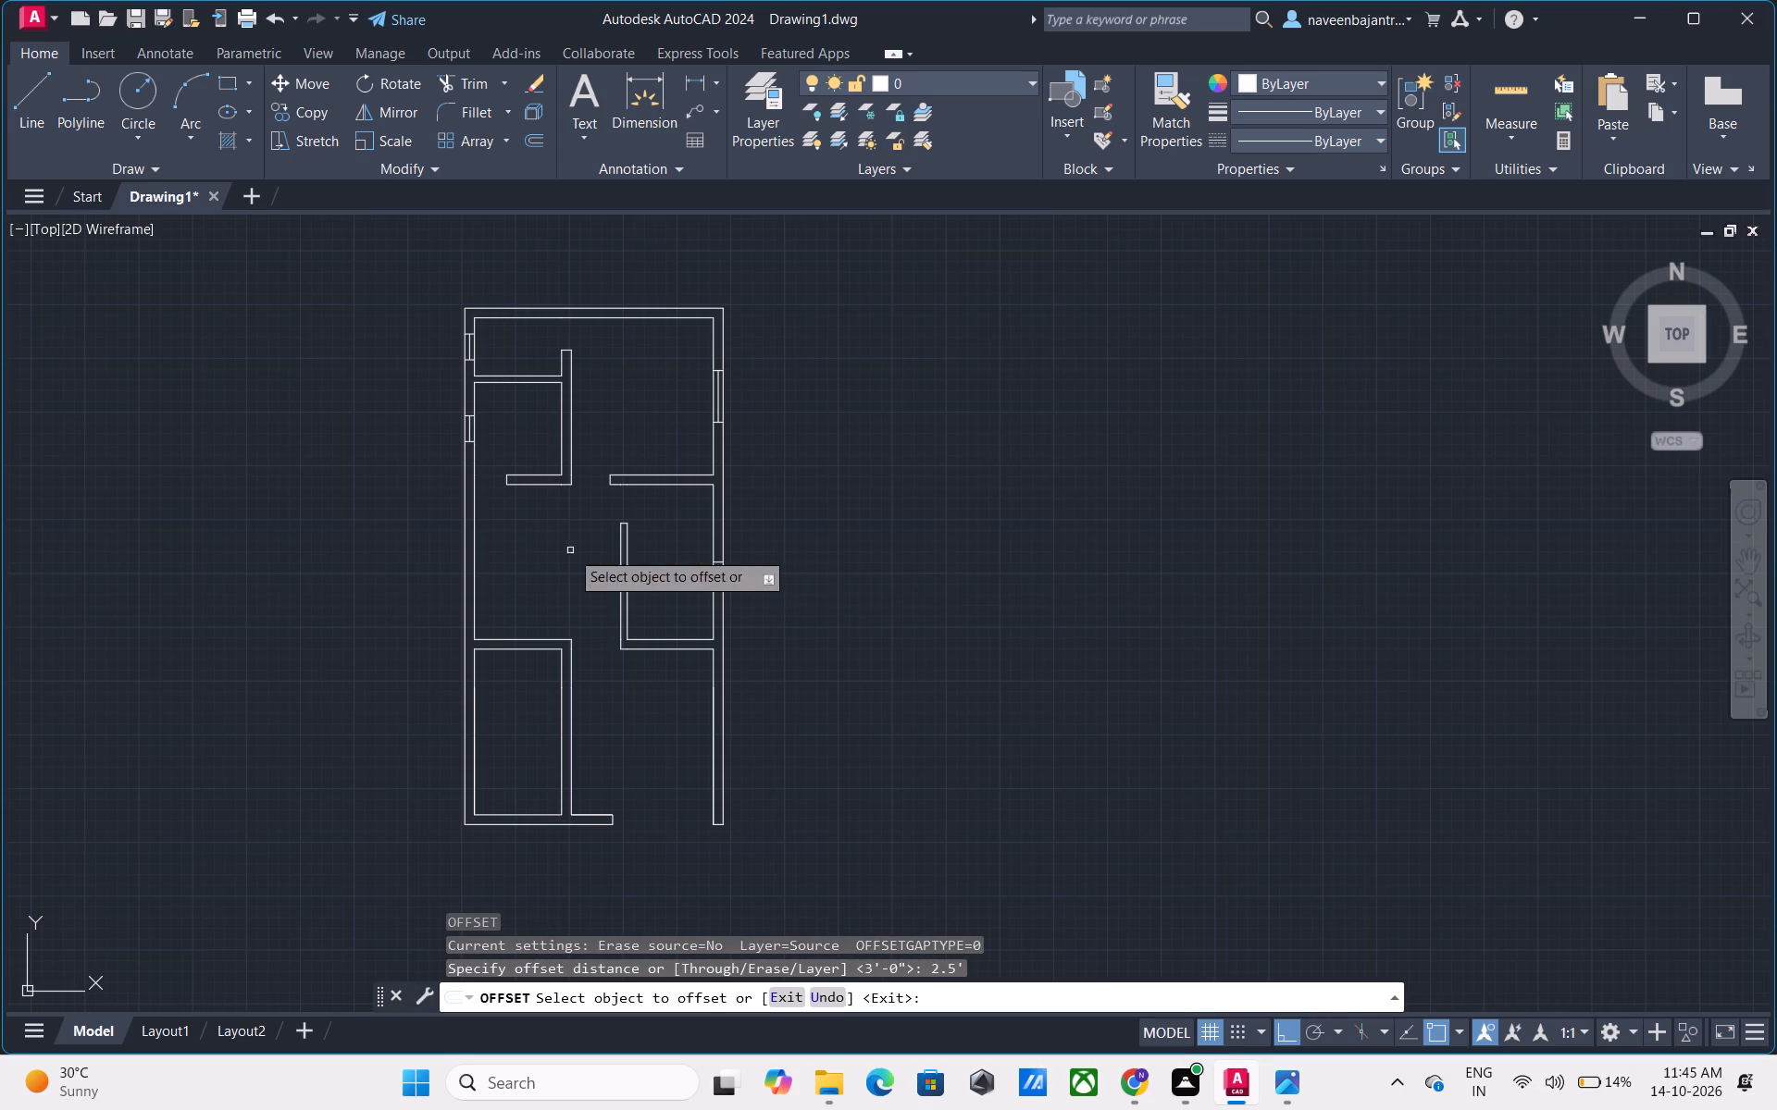
scroll(701, 561, up, 3)
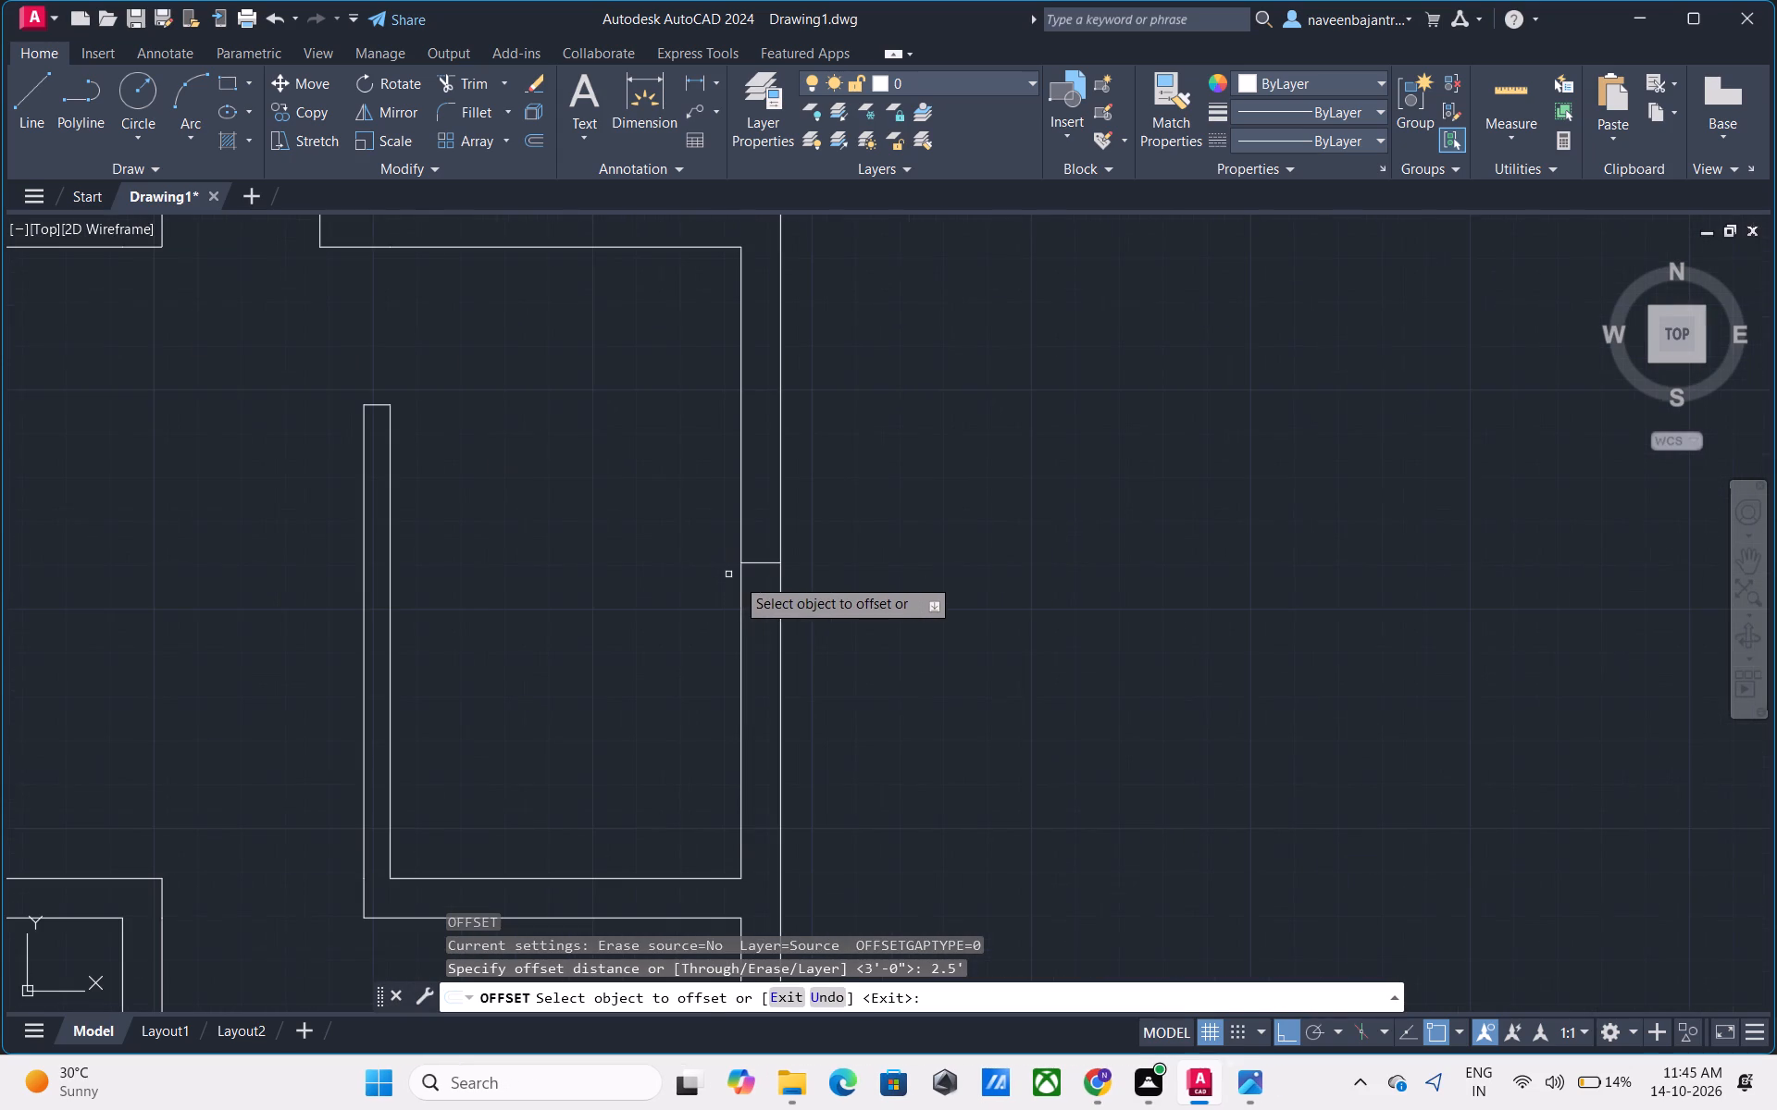
click(766, 564)
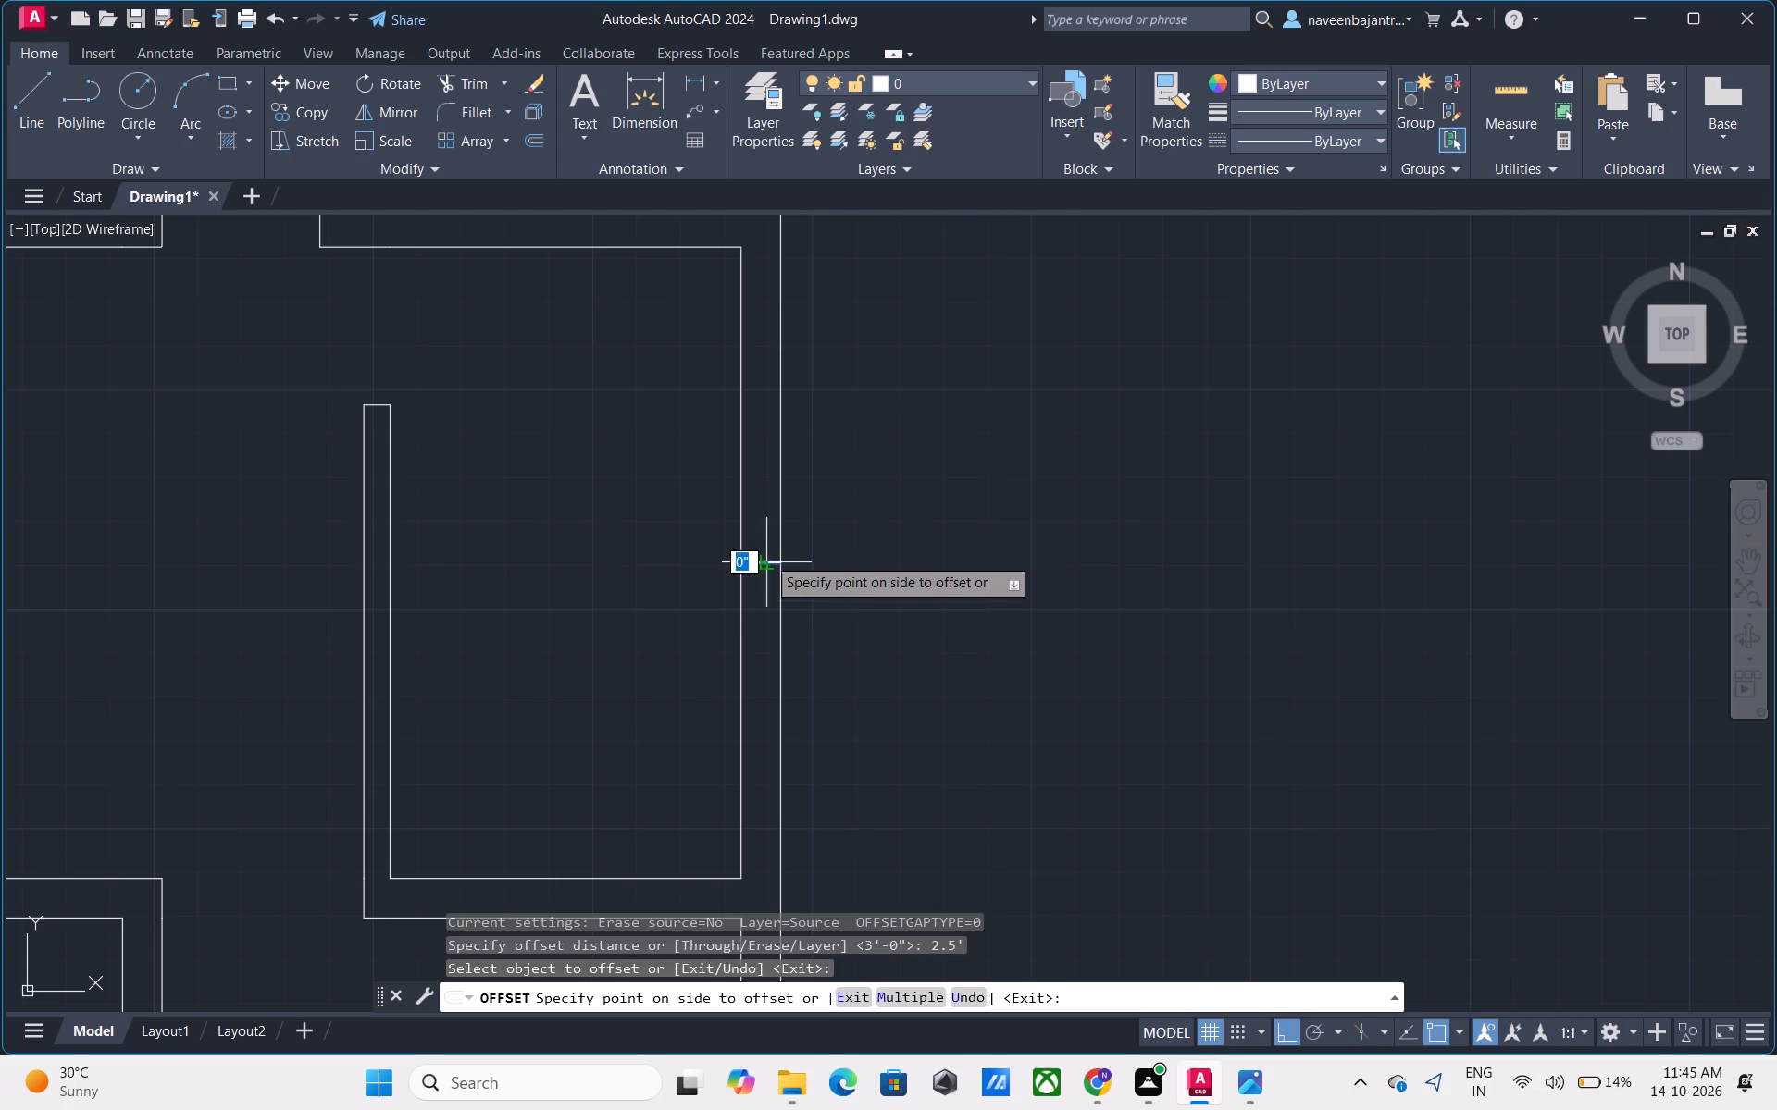
click(766, 515)
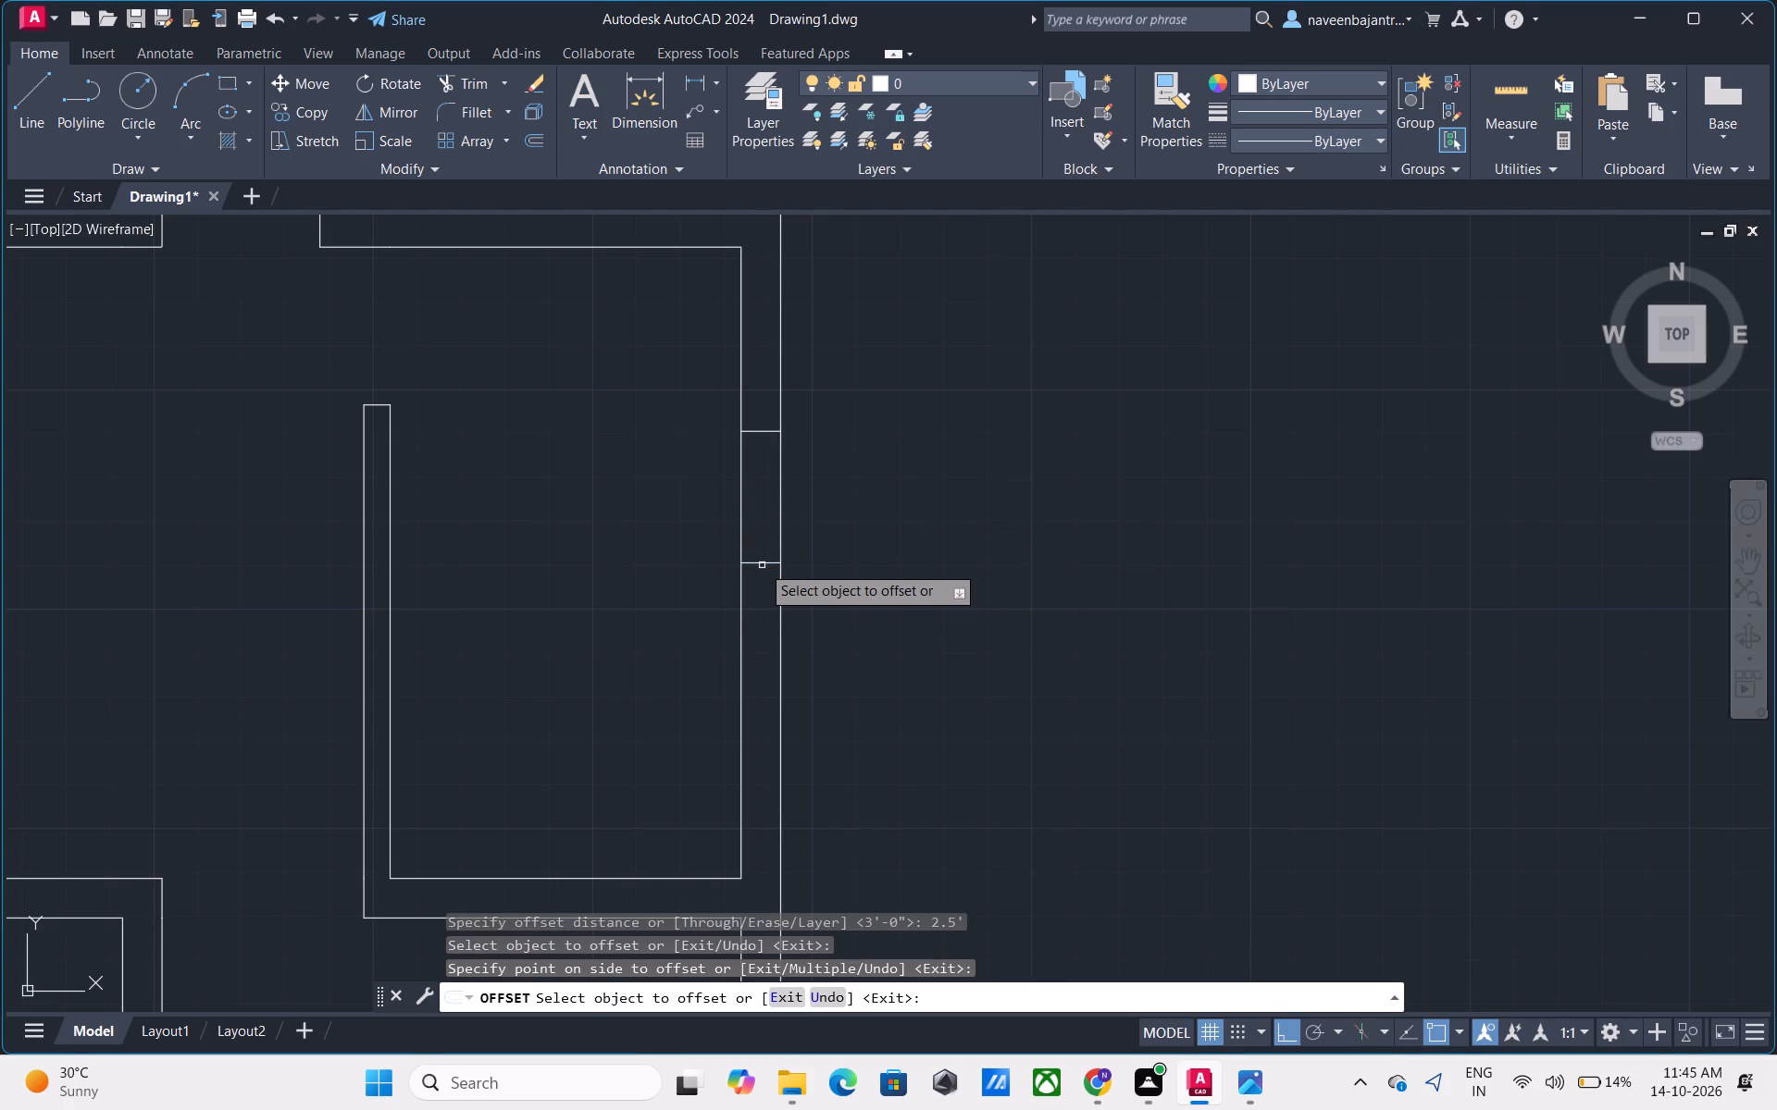
click(761, 564)
click(752, 609)
key(Escape)
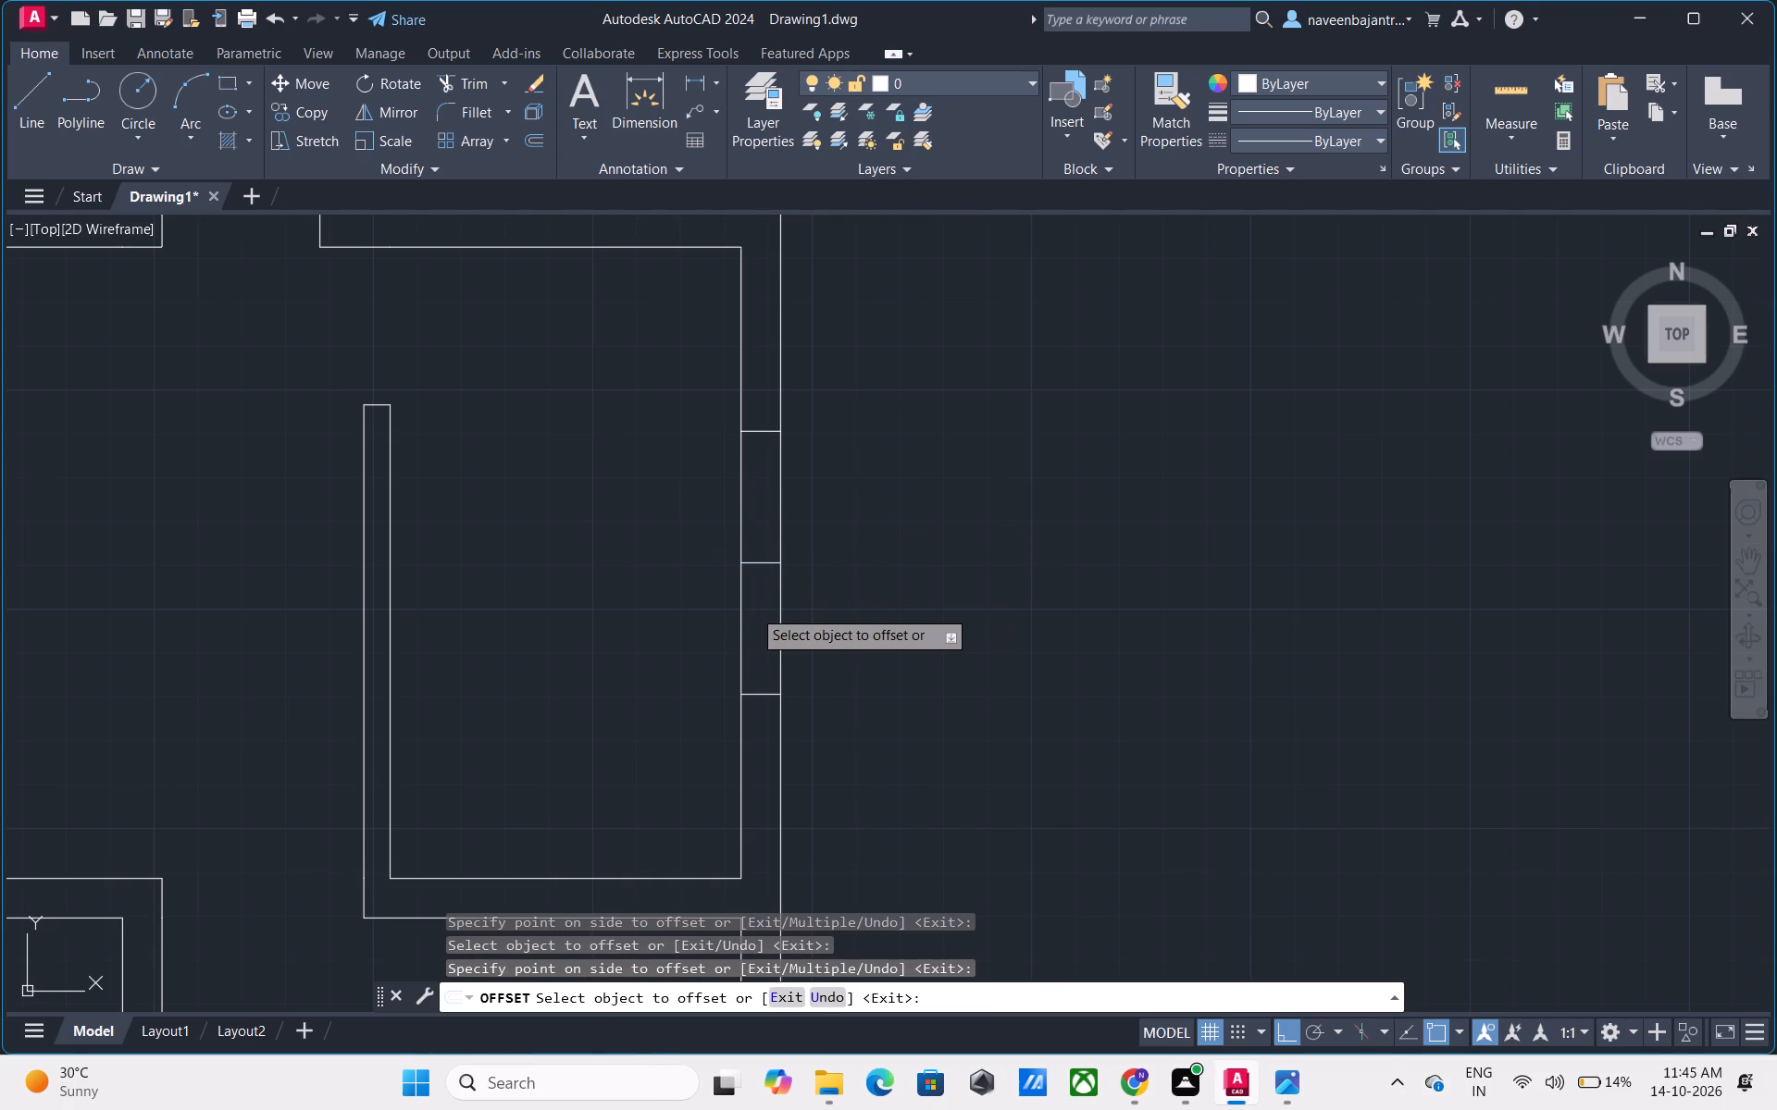
Trim away the middle guide line between the two window end lines on the middle east room's east wall.
key(t)
text(R)
key(space)
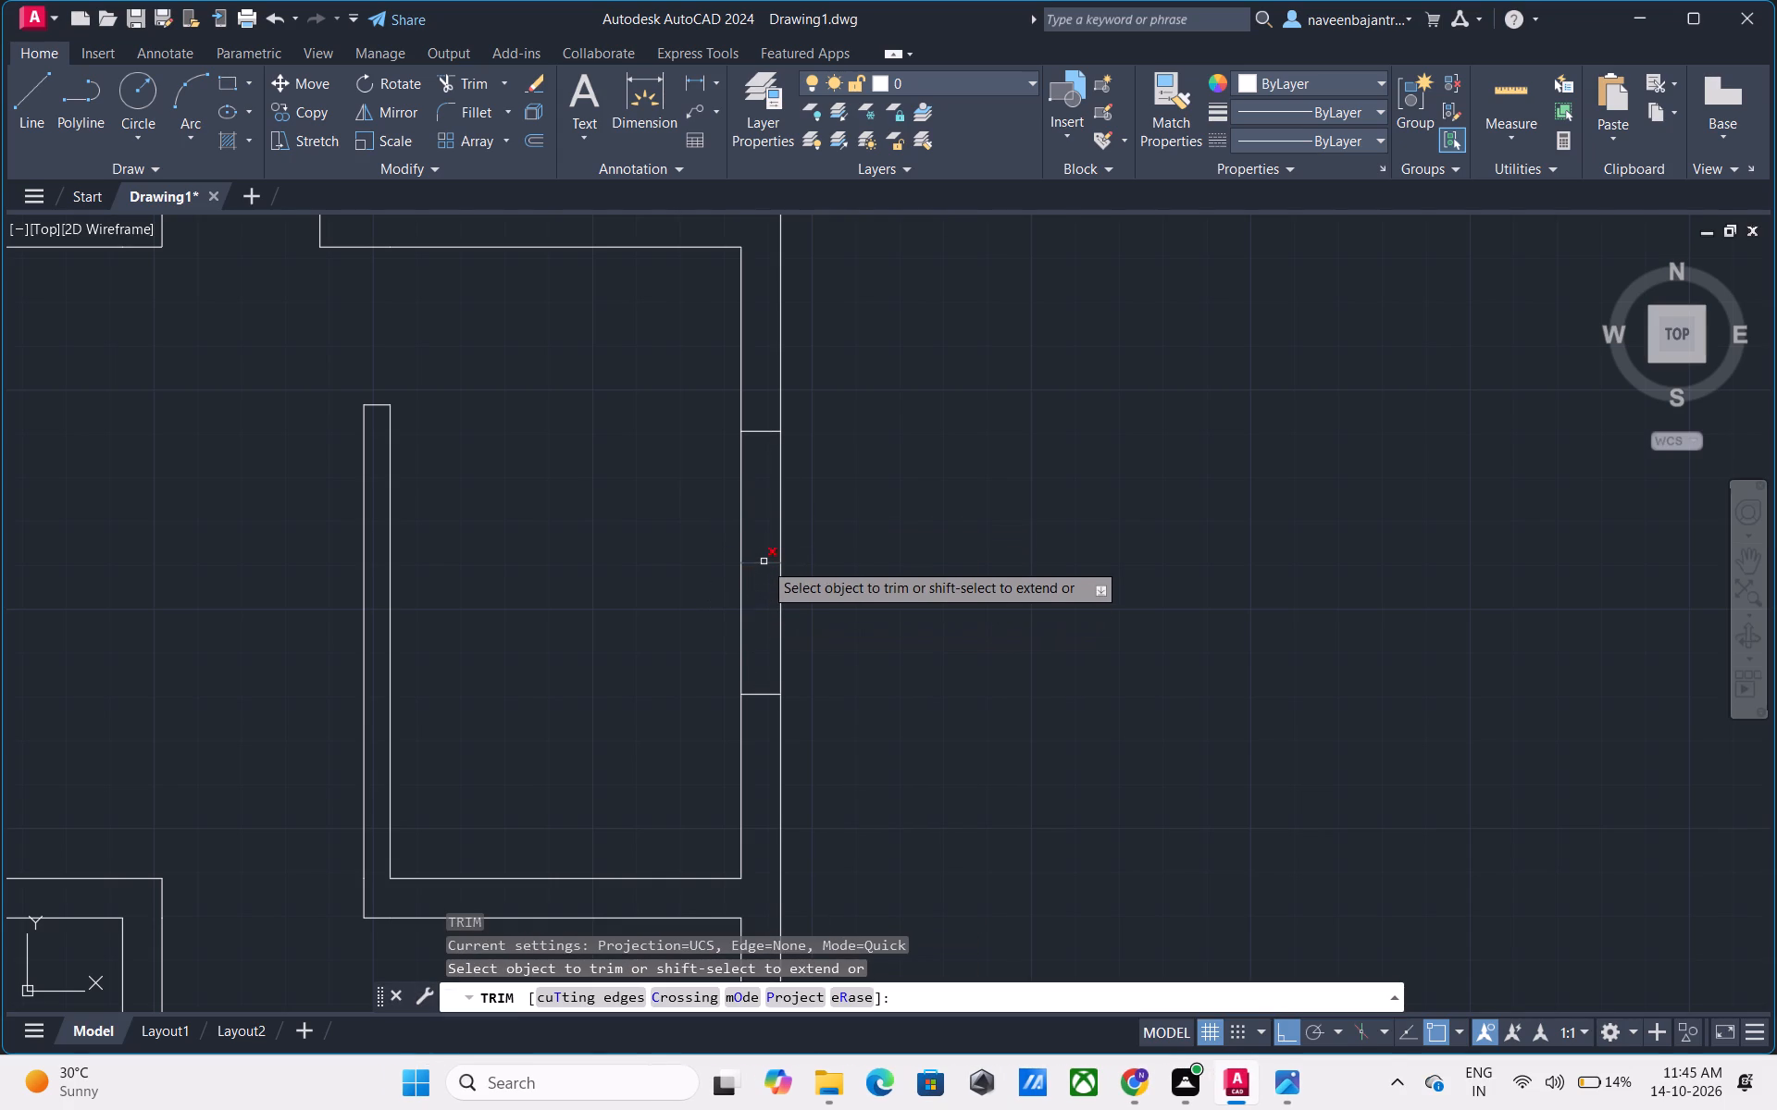
click(764, 561)
key(Escape)
Draw a vertical line between the midpoints of the two window end lines in the middle east room's east wall.
text(L)
key(space)
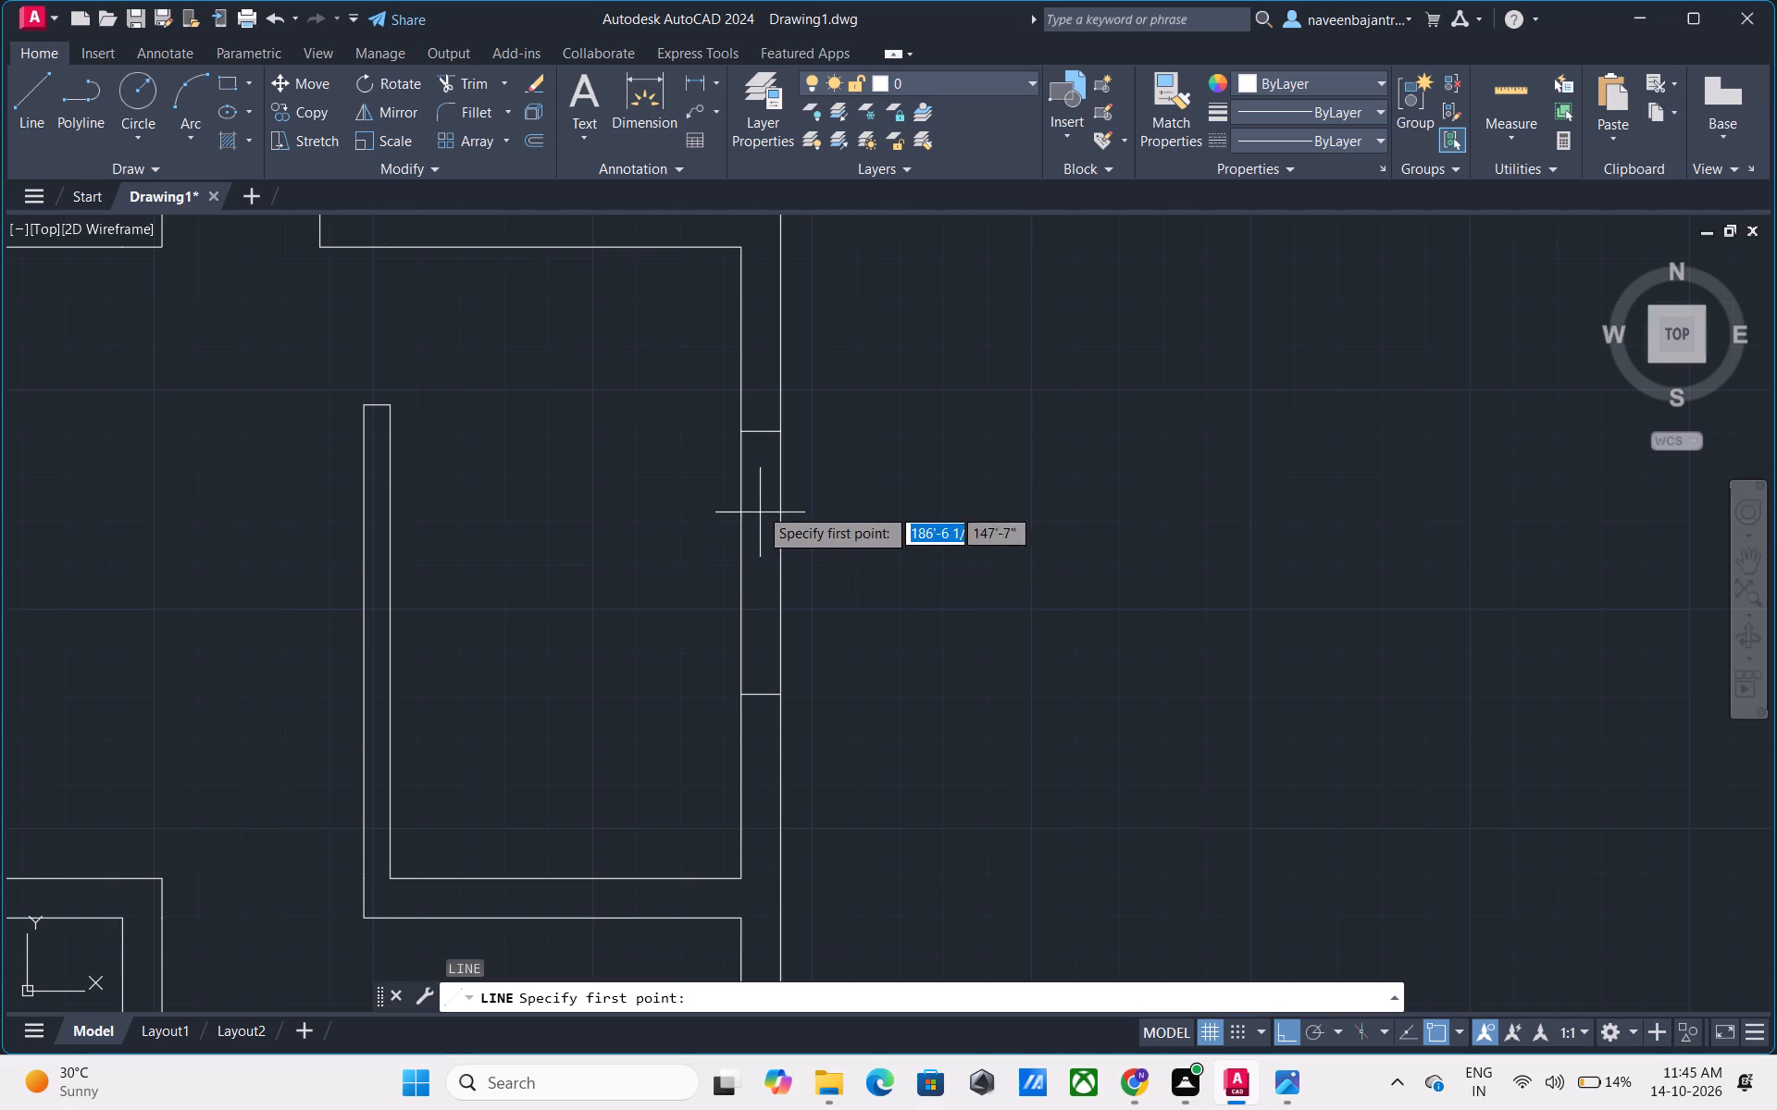
click(762, 436)
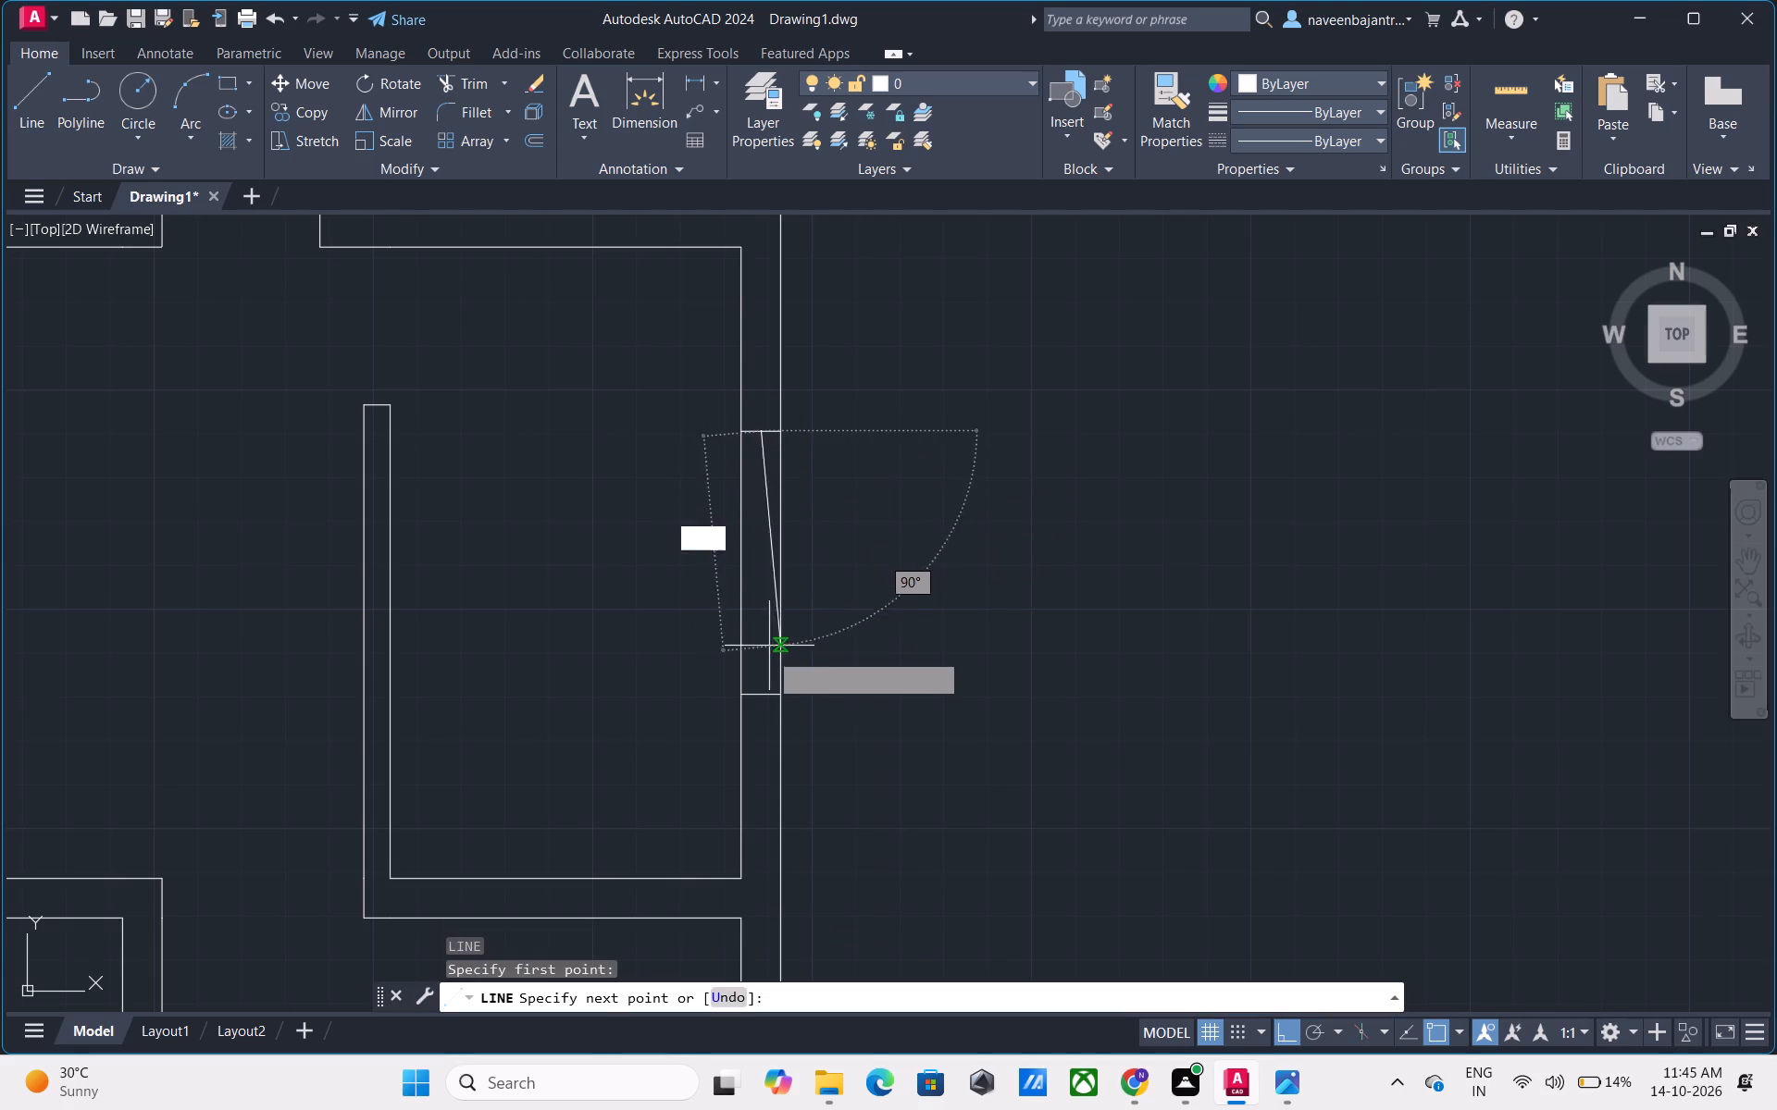
click(763, 697)
key(Escape)
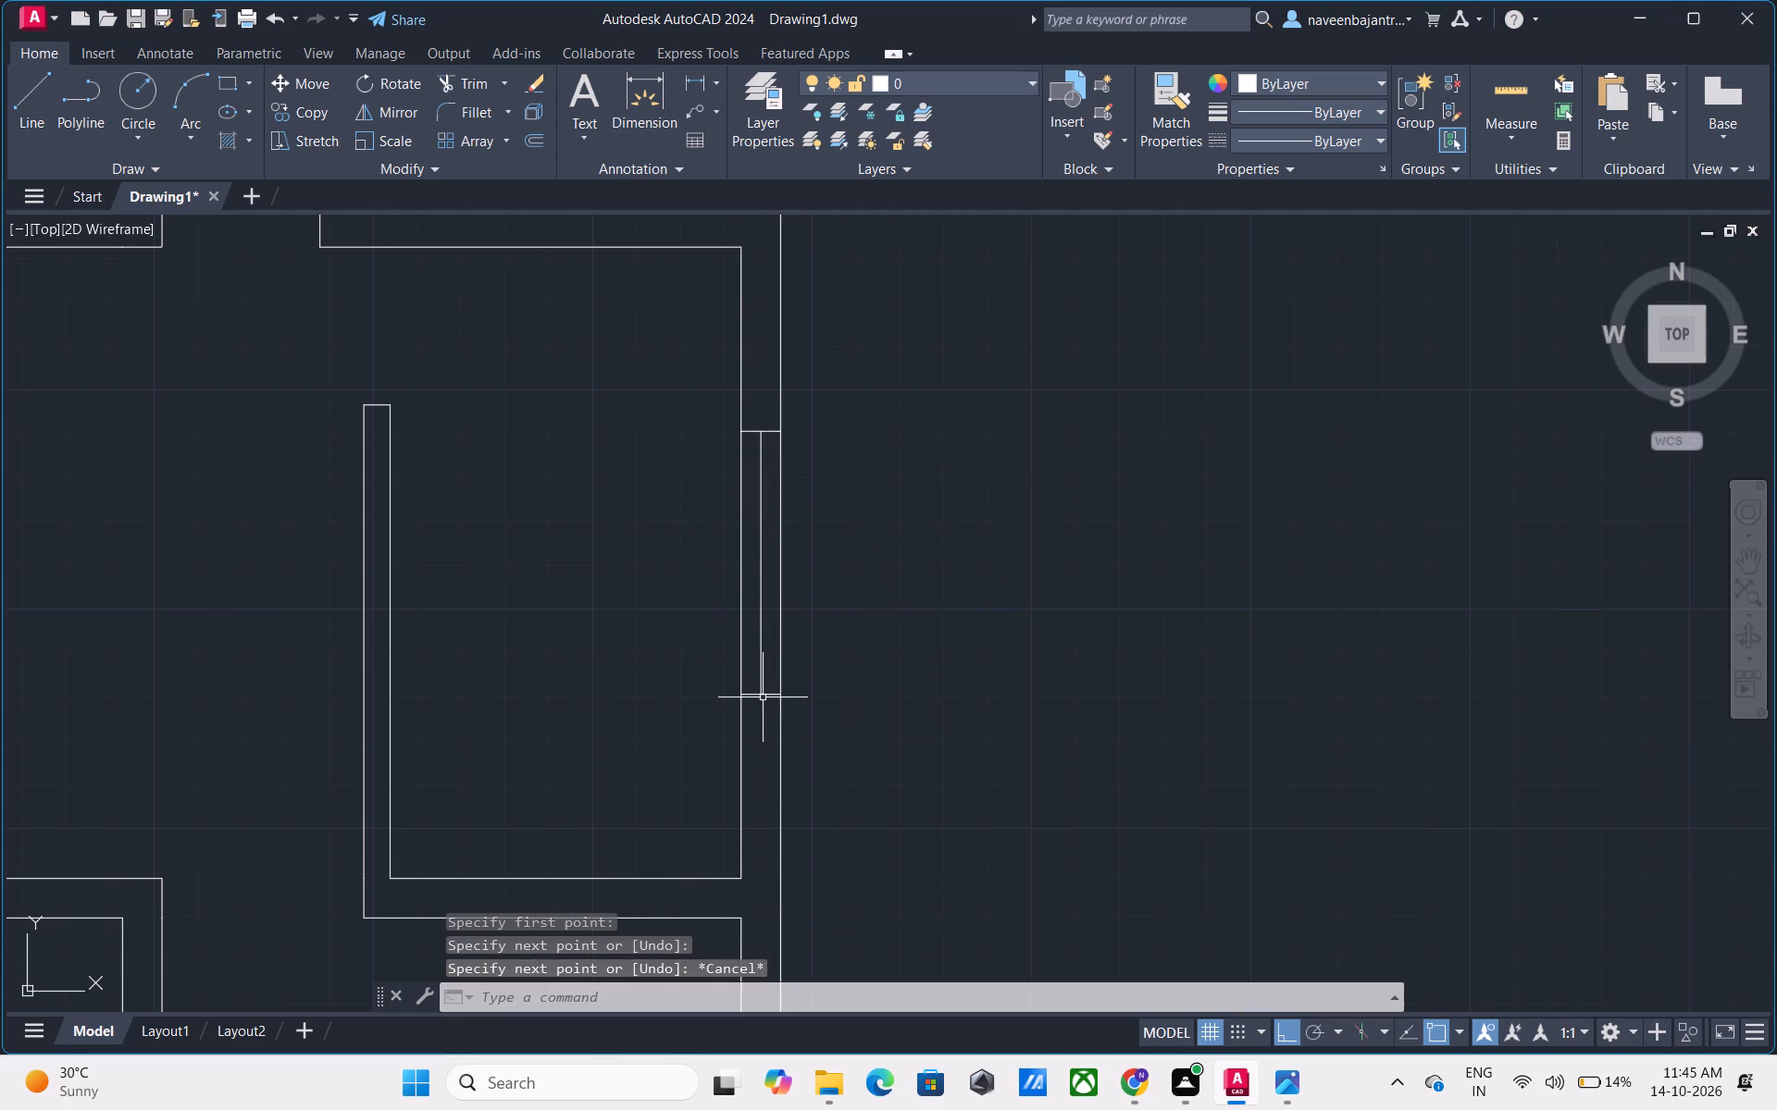
Draw a horizontal line from the midpoint of the southeast space's east wall inner face eastward past the outer face.
scroll(847, 699, down, 3)
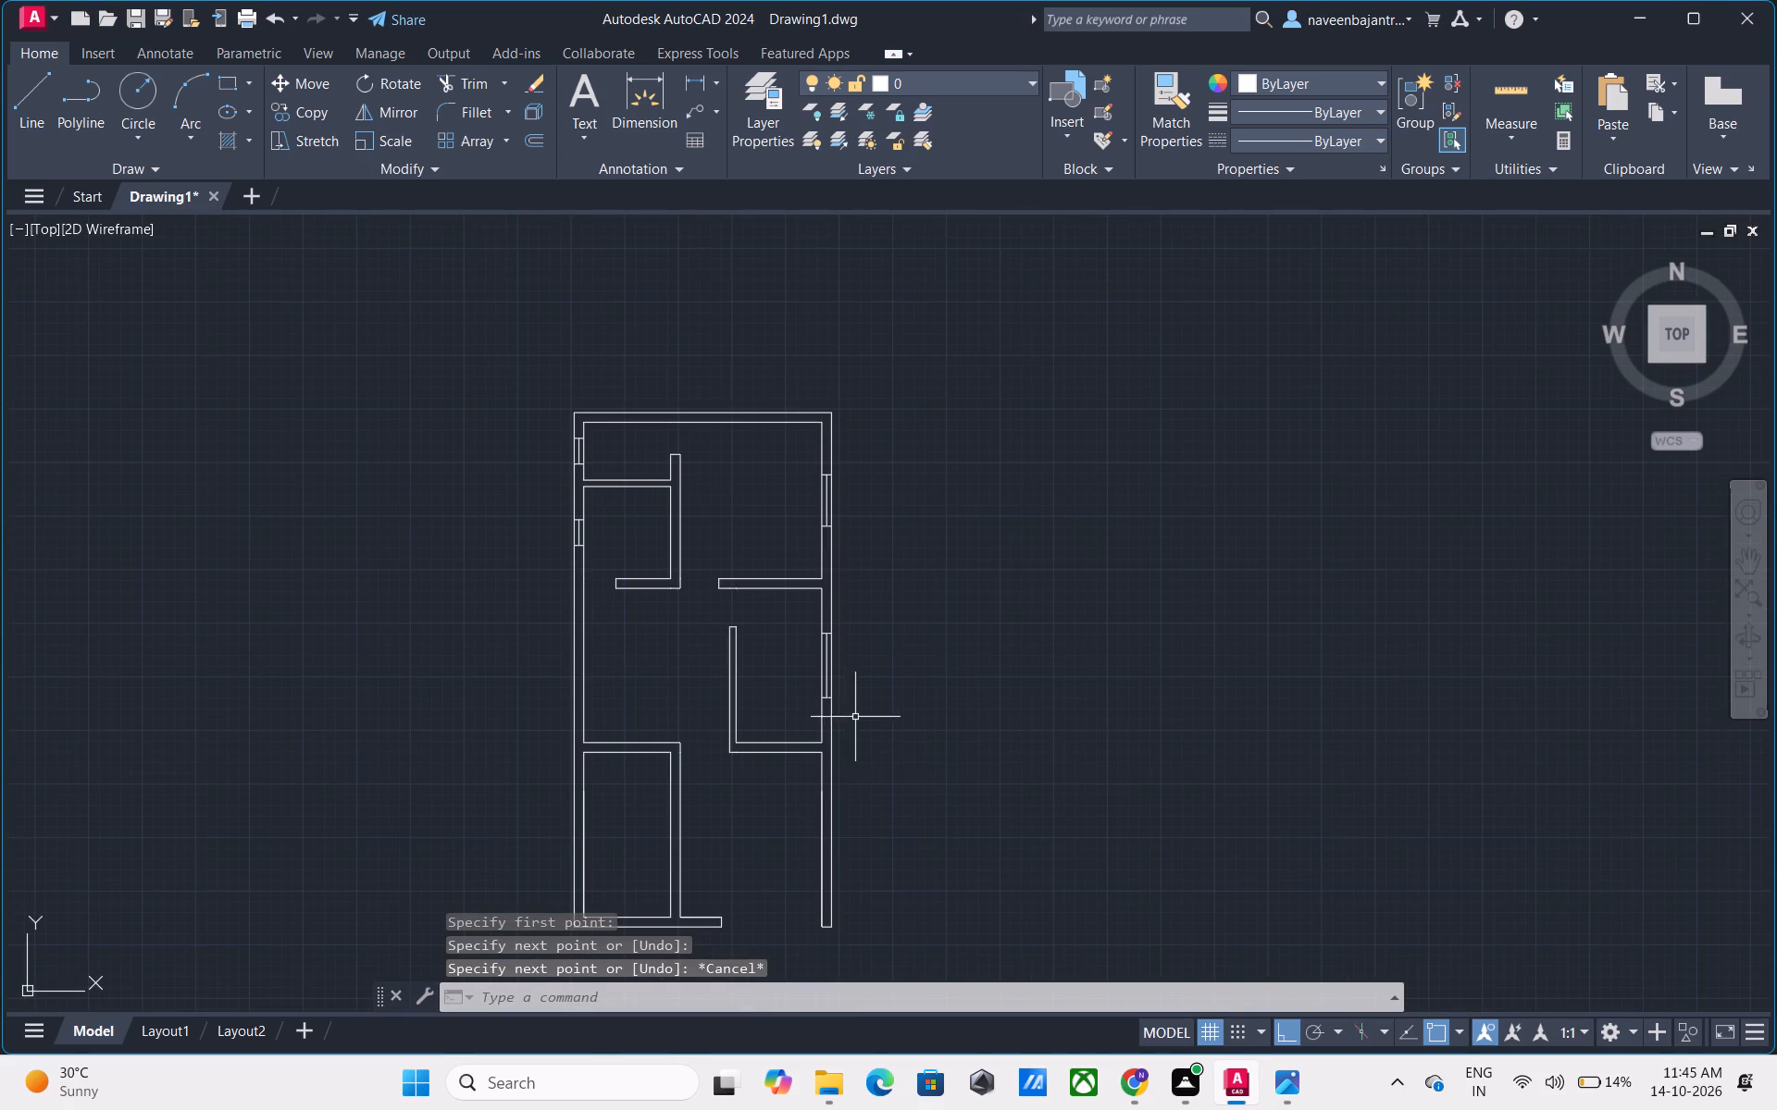
middle_drag(871, 783, 903, 636)
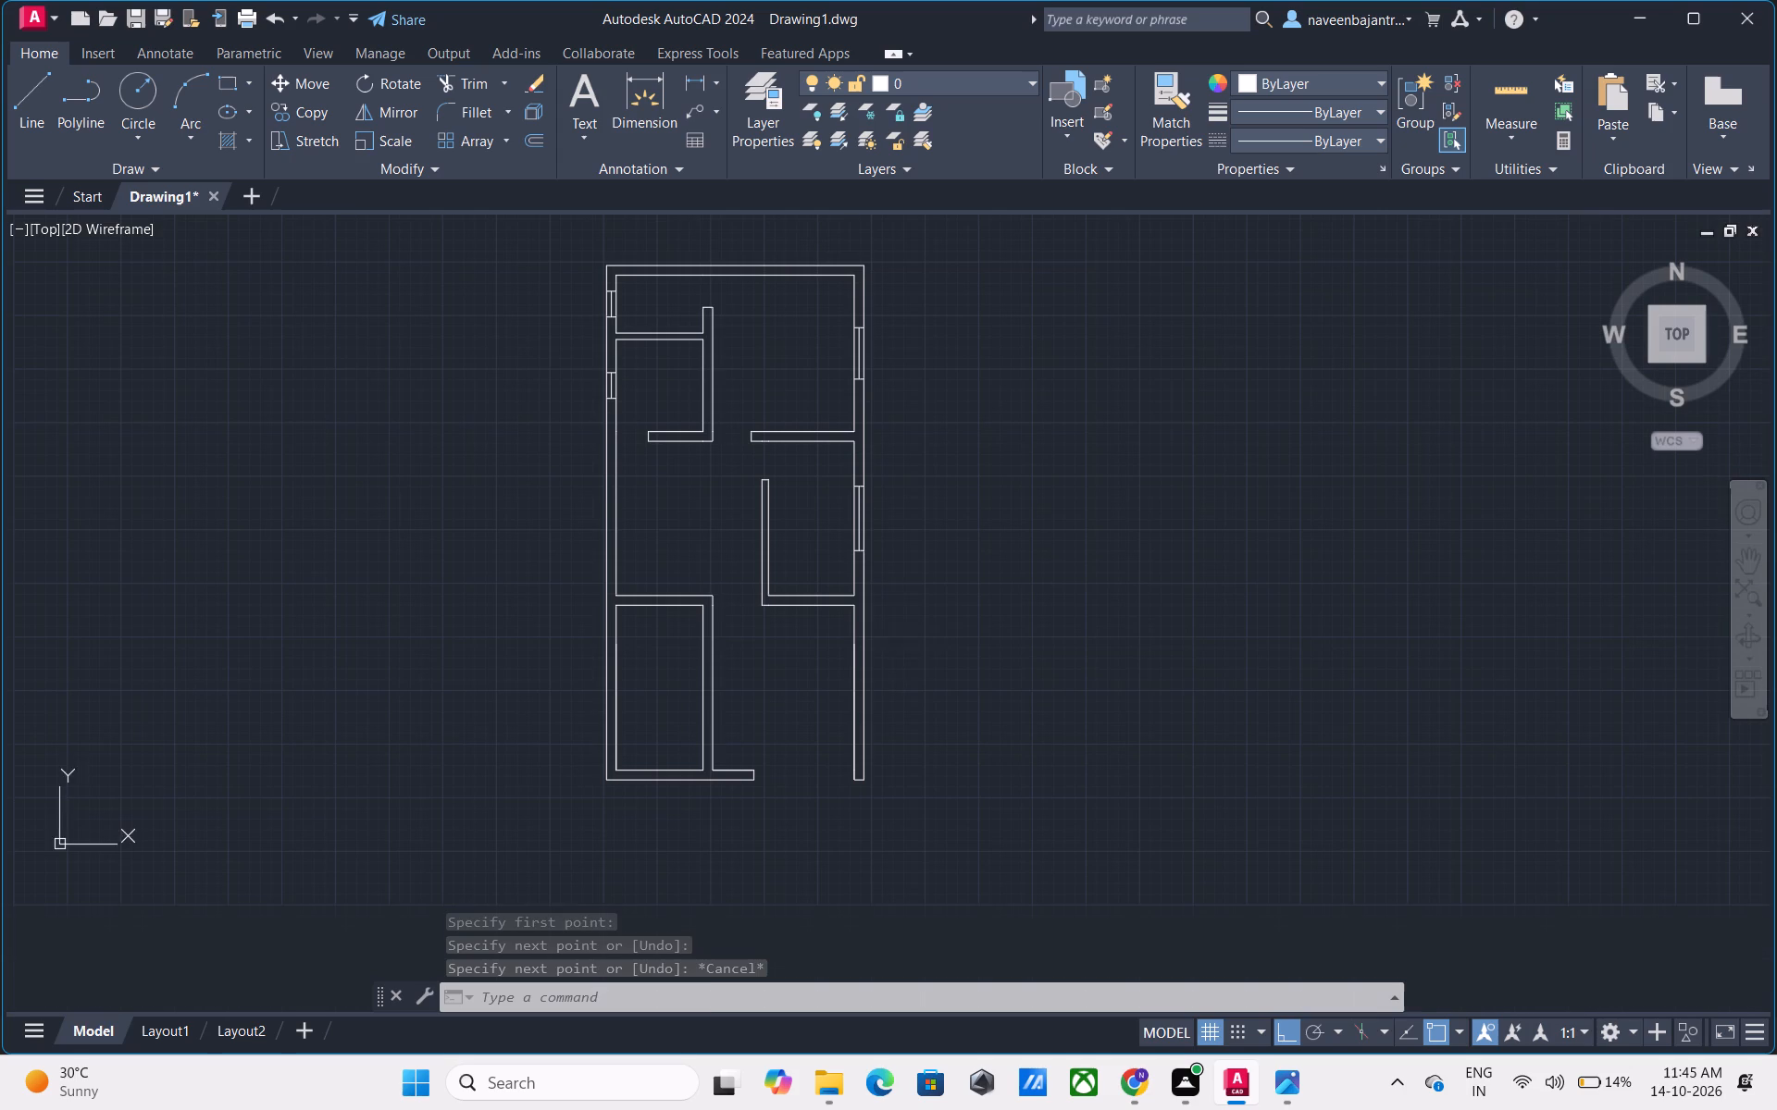
scroll(848, 672, up, 2)
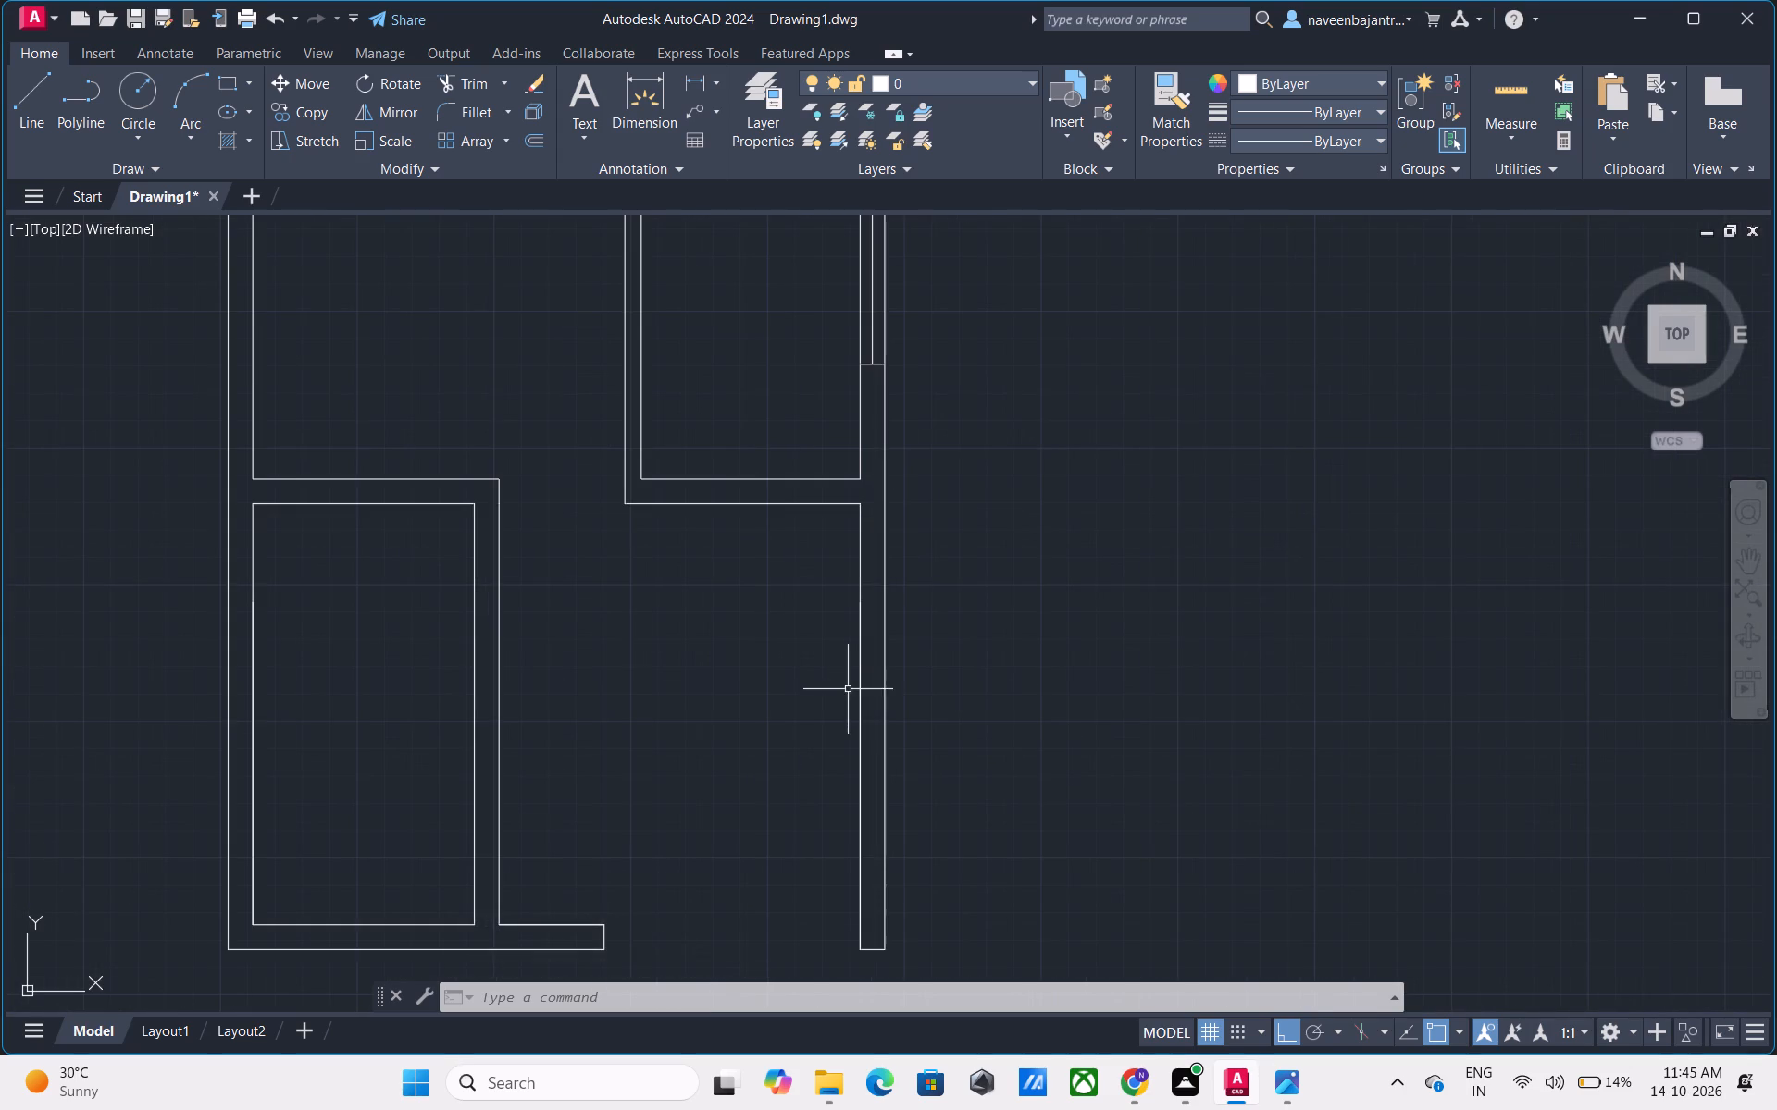
key(Escape)
text(L)
key(space)
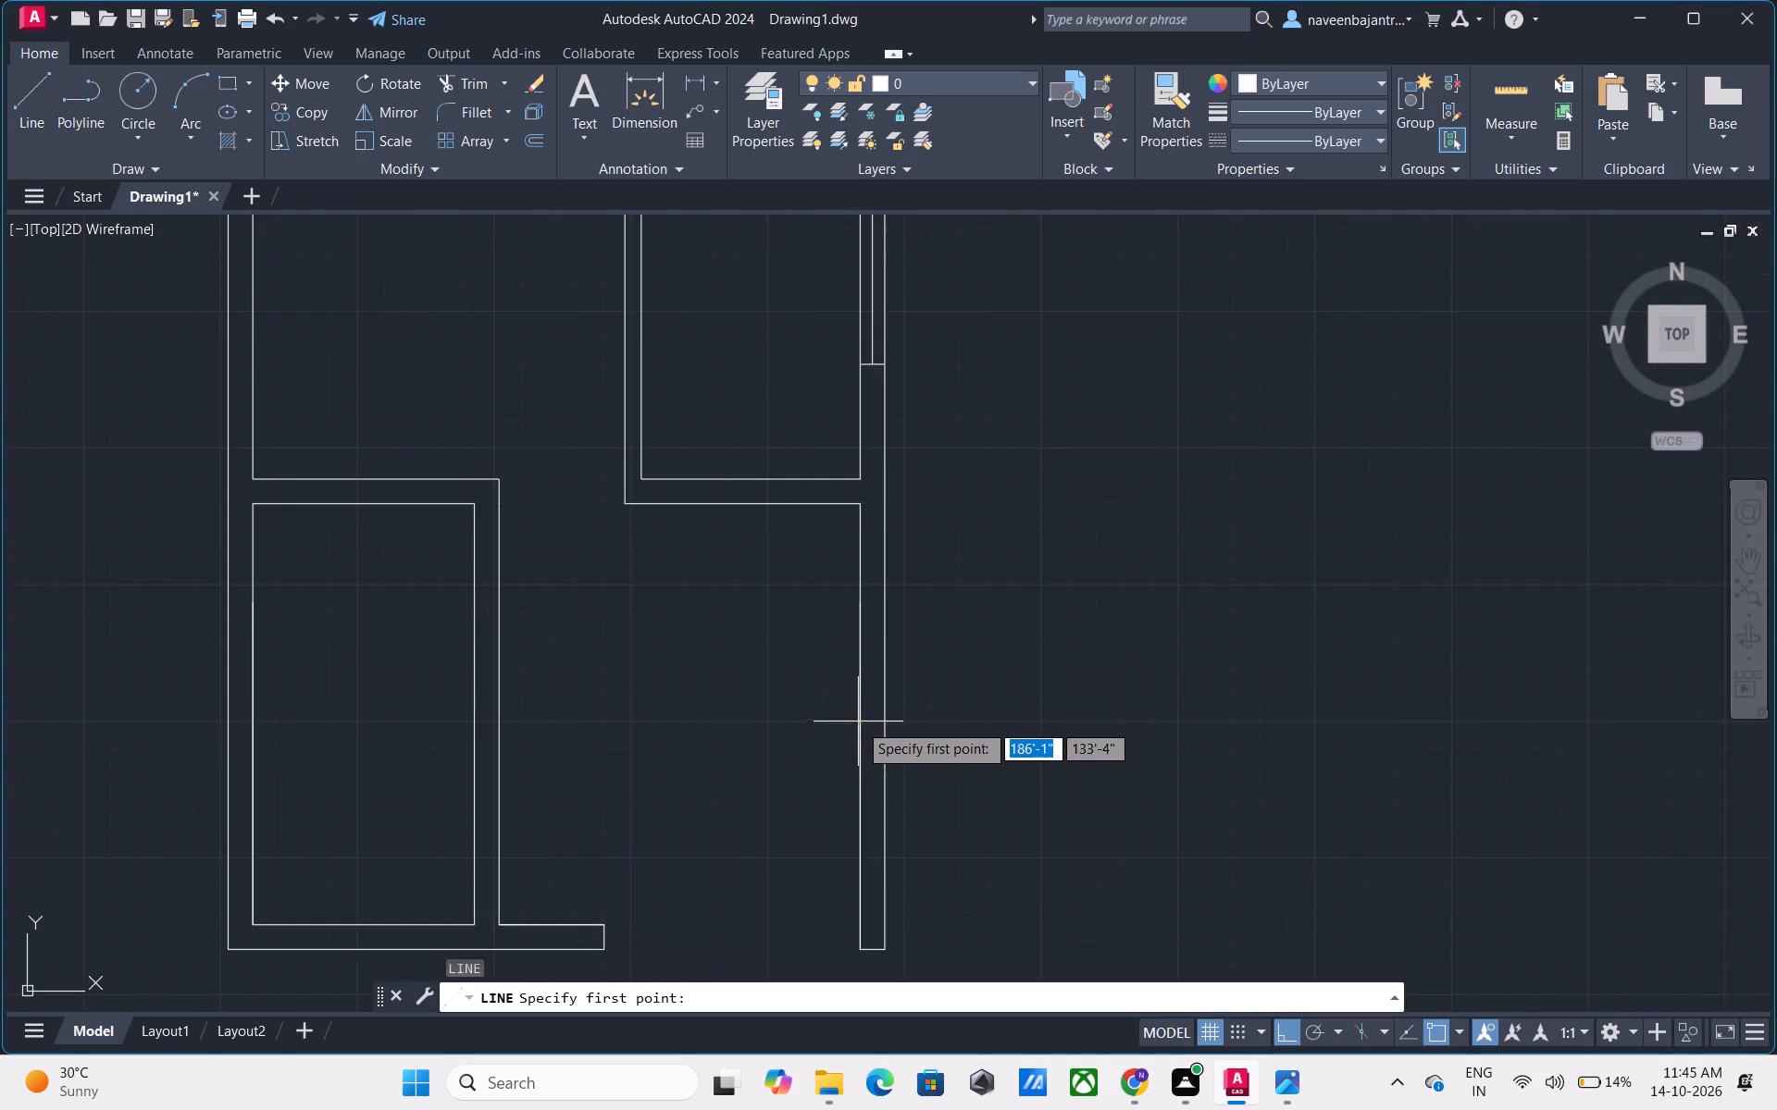
click(858, 733)
click(916, 734)
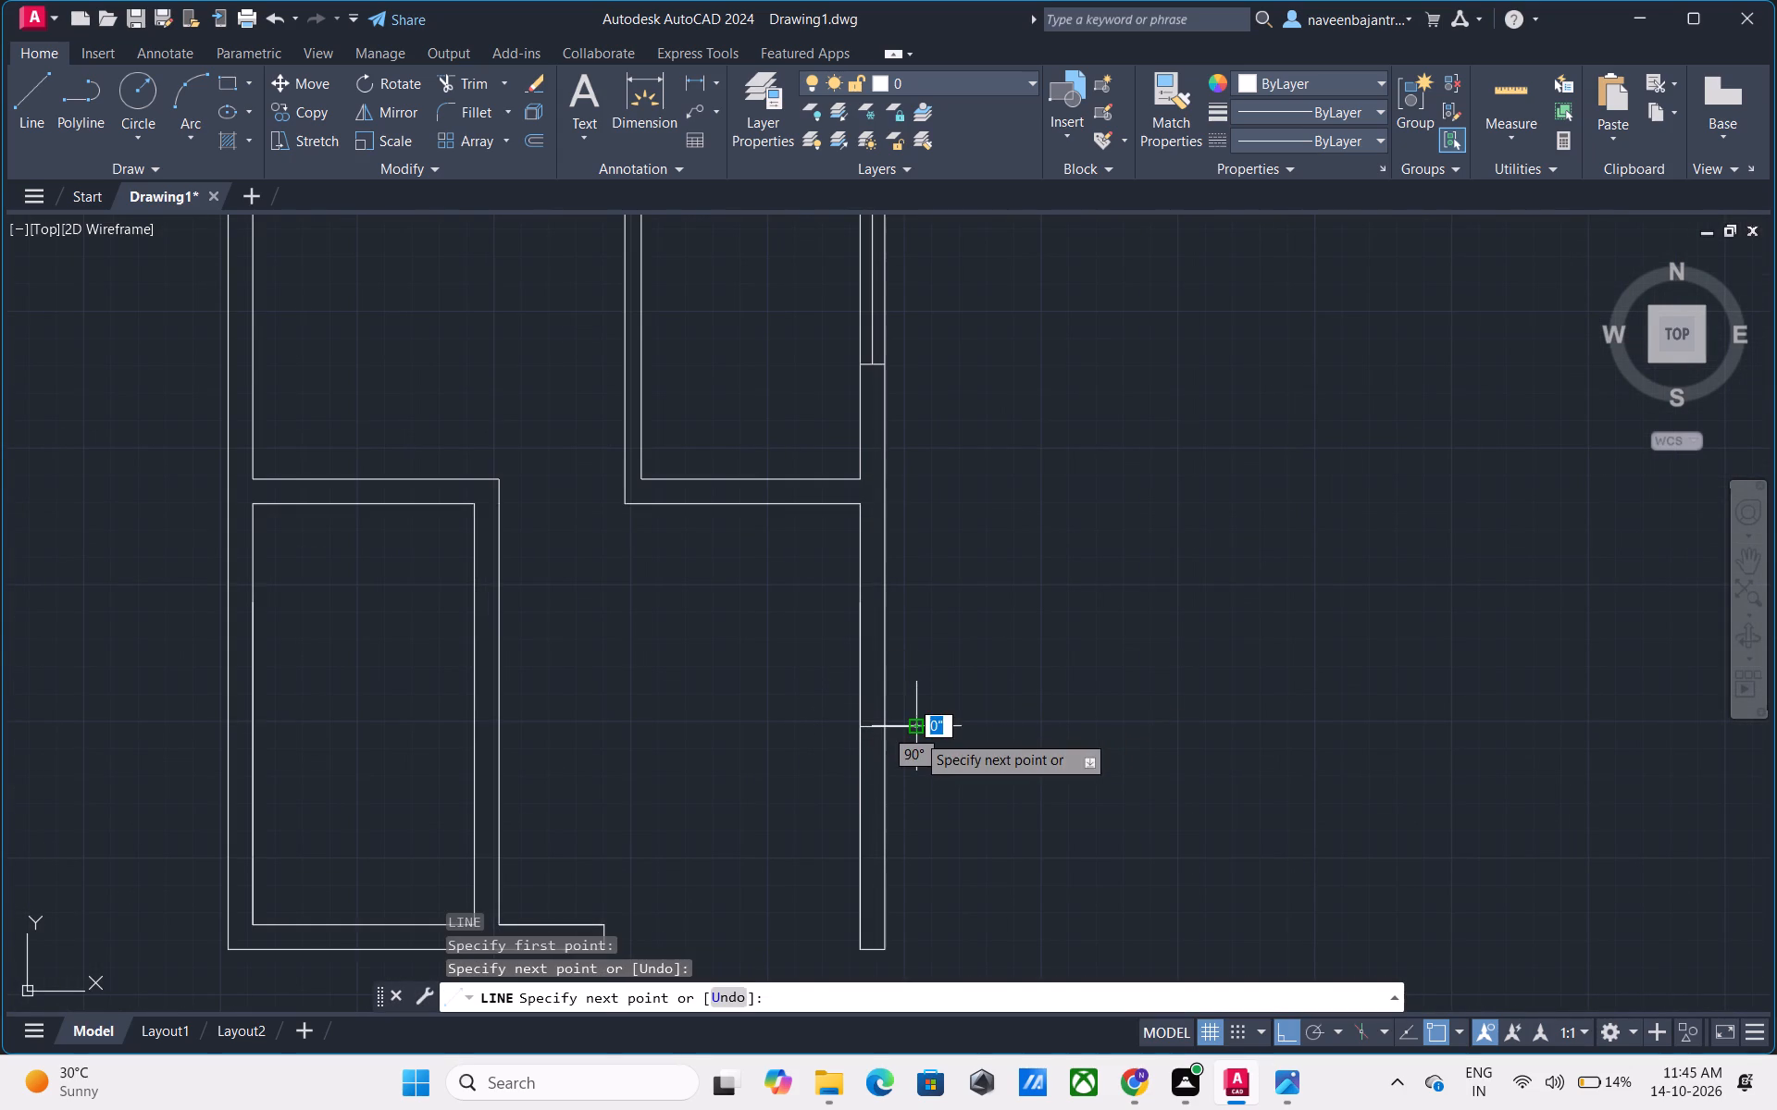
key(Escape)
Trim the horizontal line's overshoot back to the east wall's outer face in the southeast space.
key(t)
key(r)
key(space)
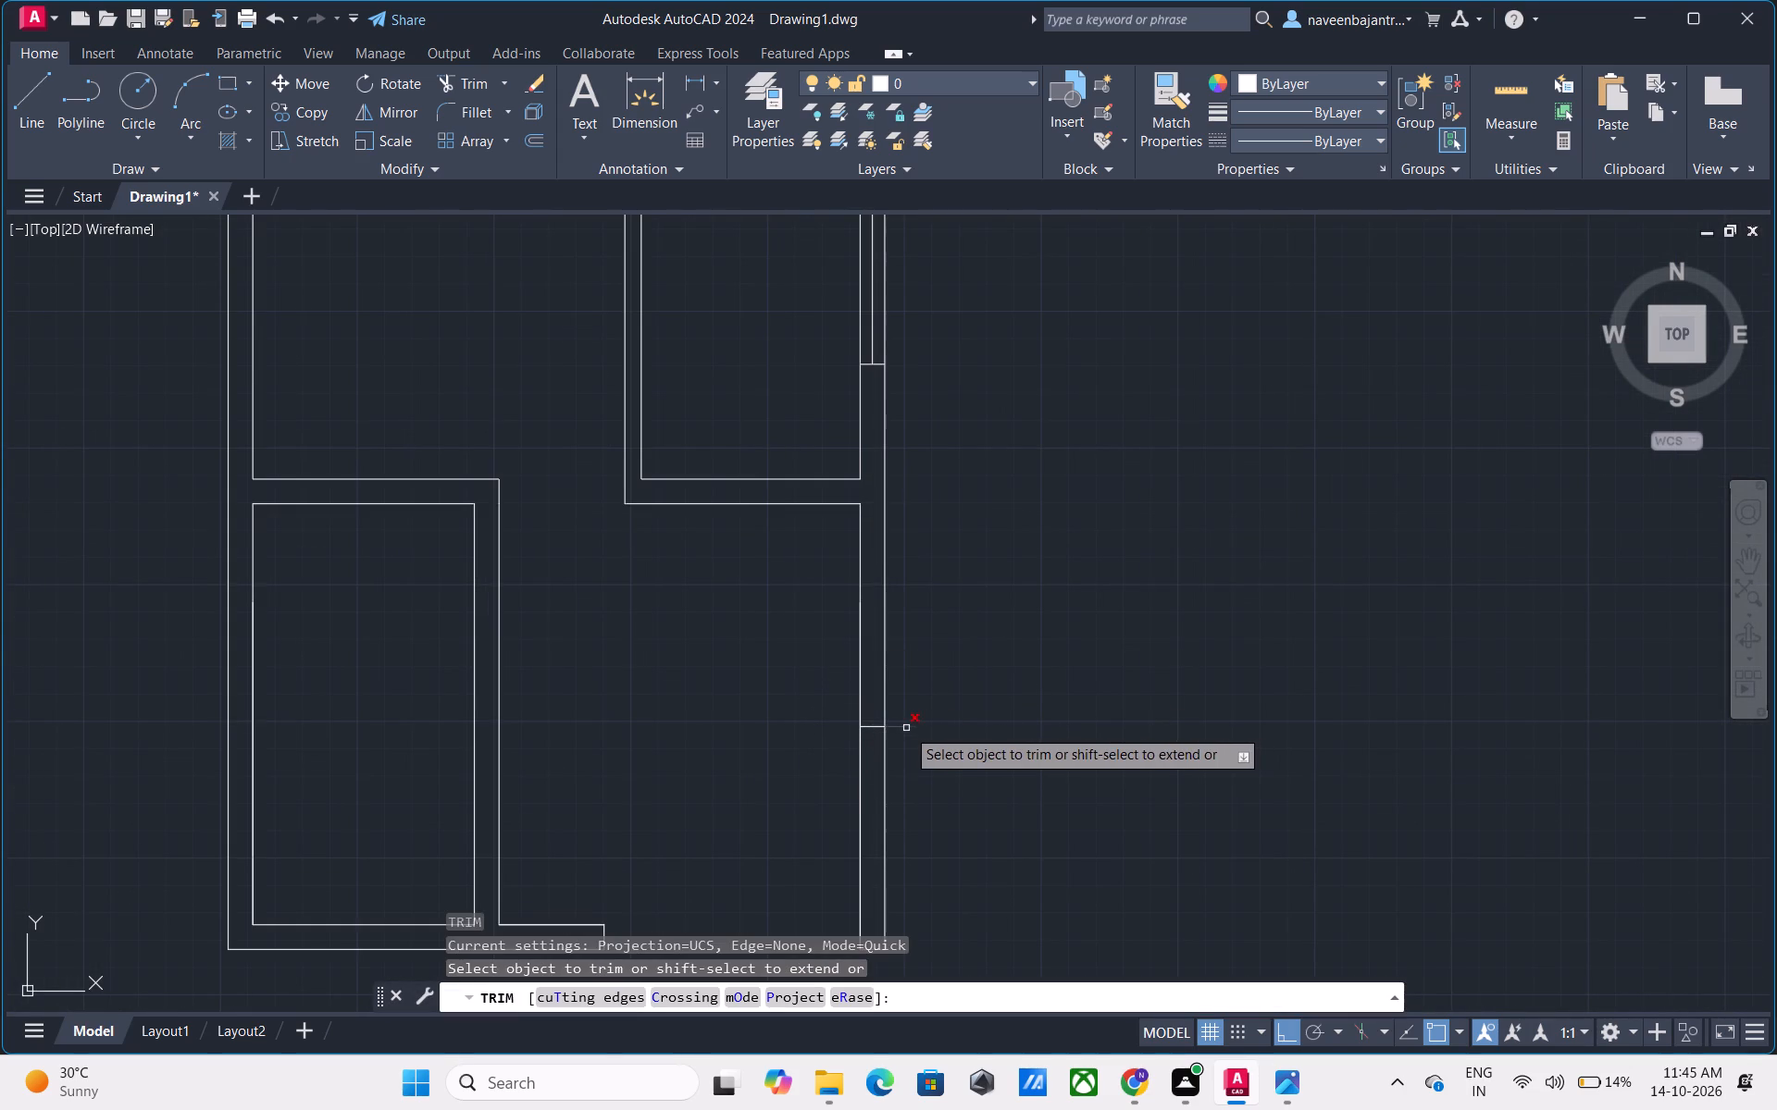
click(906, 728)
key(Escape)
Offset the line across the southeast space's east wall 2.5' to the north and 2.5' to the south.
text(O)
key(space)
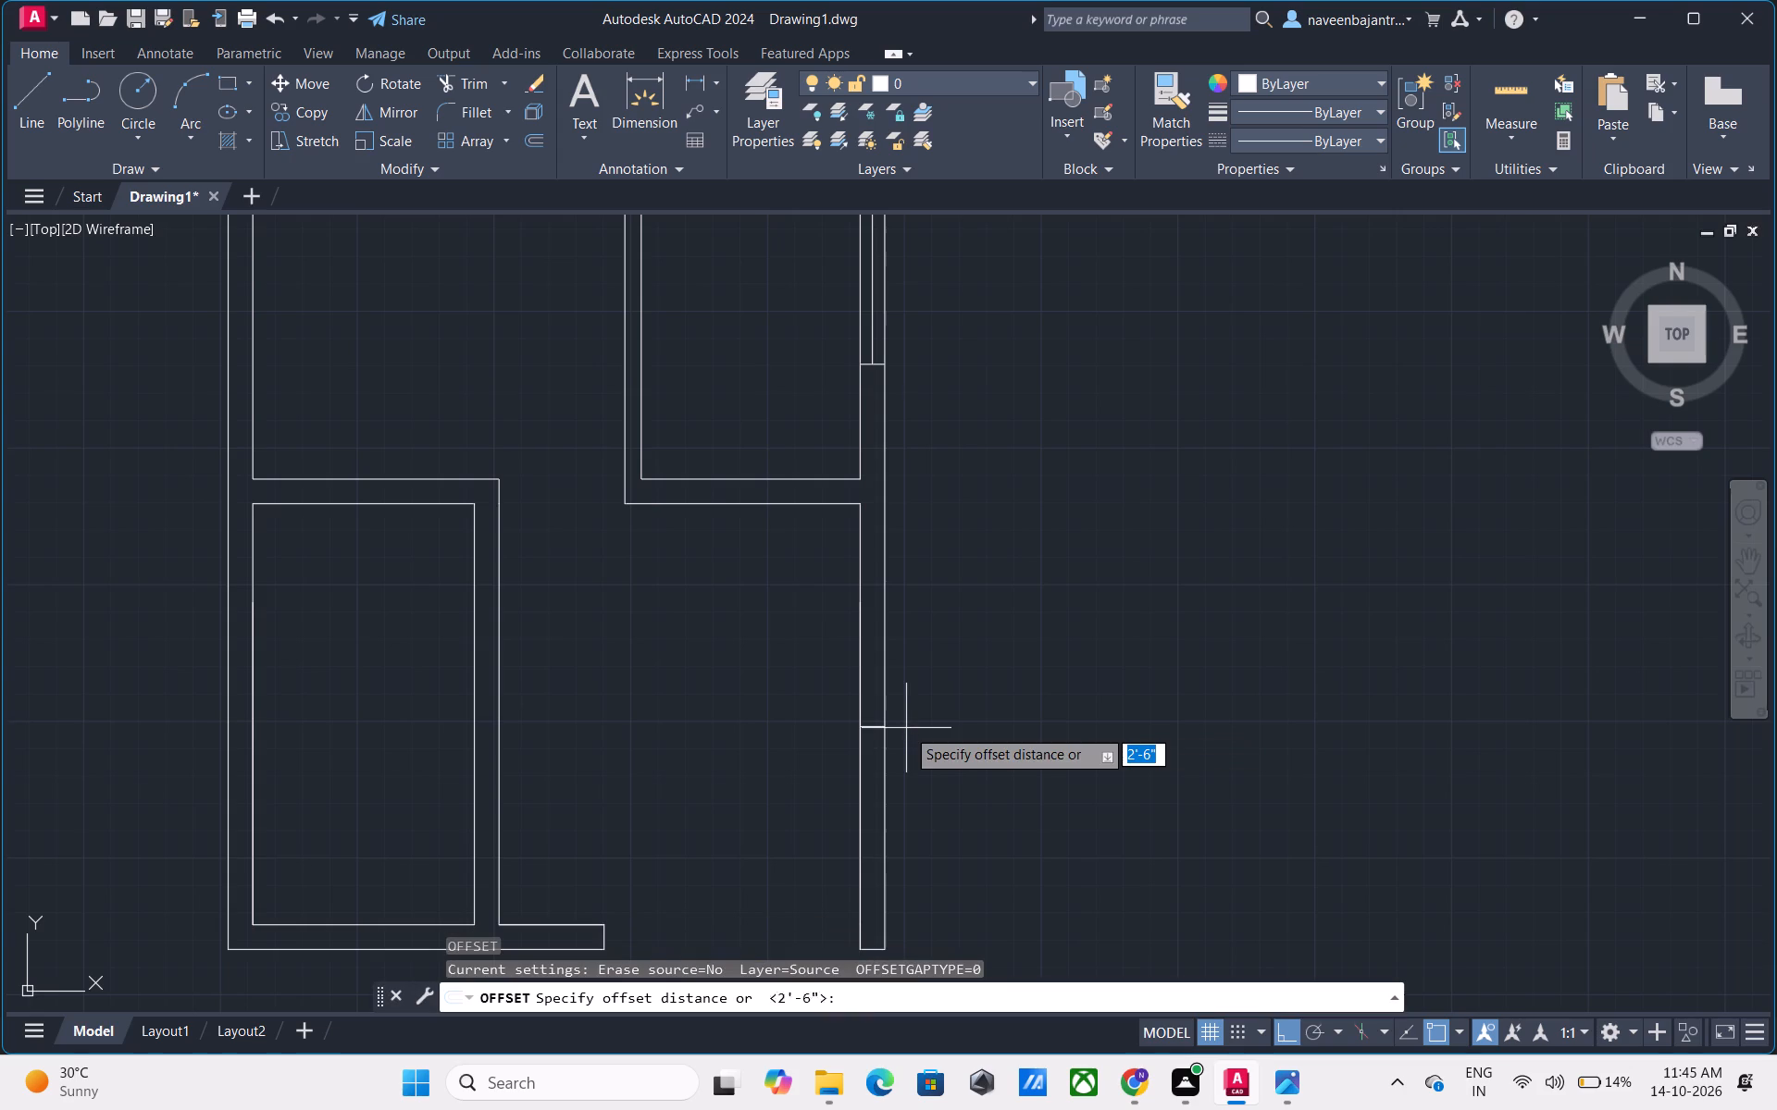
text(2.5')
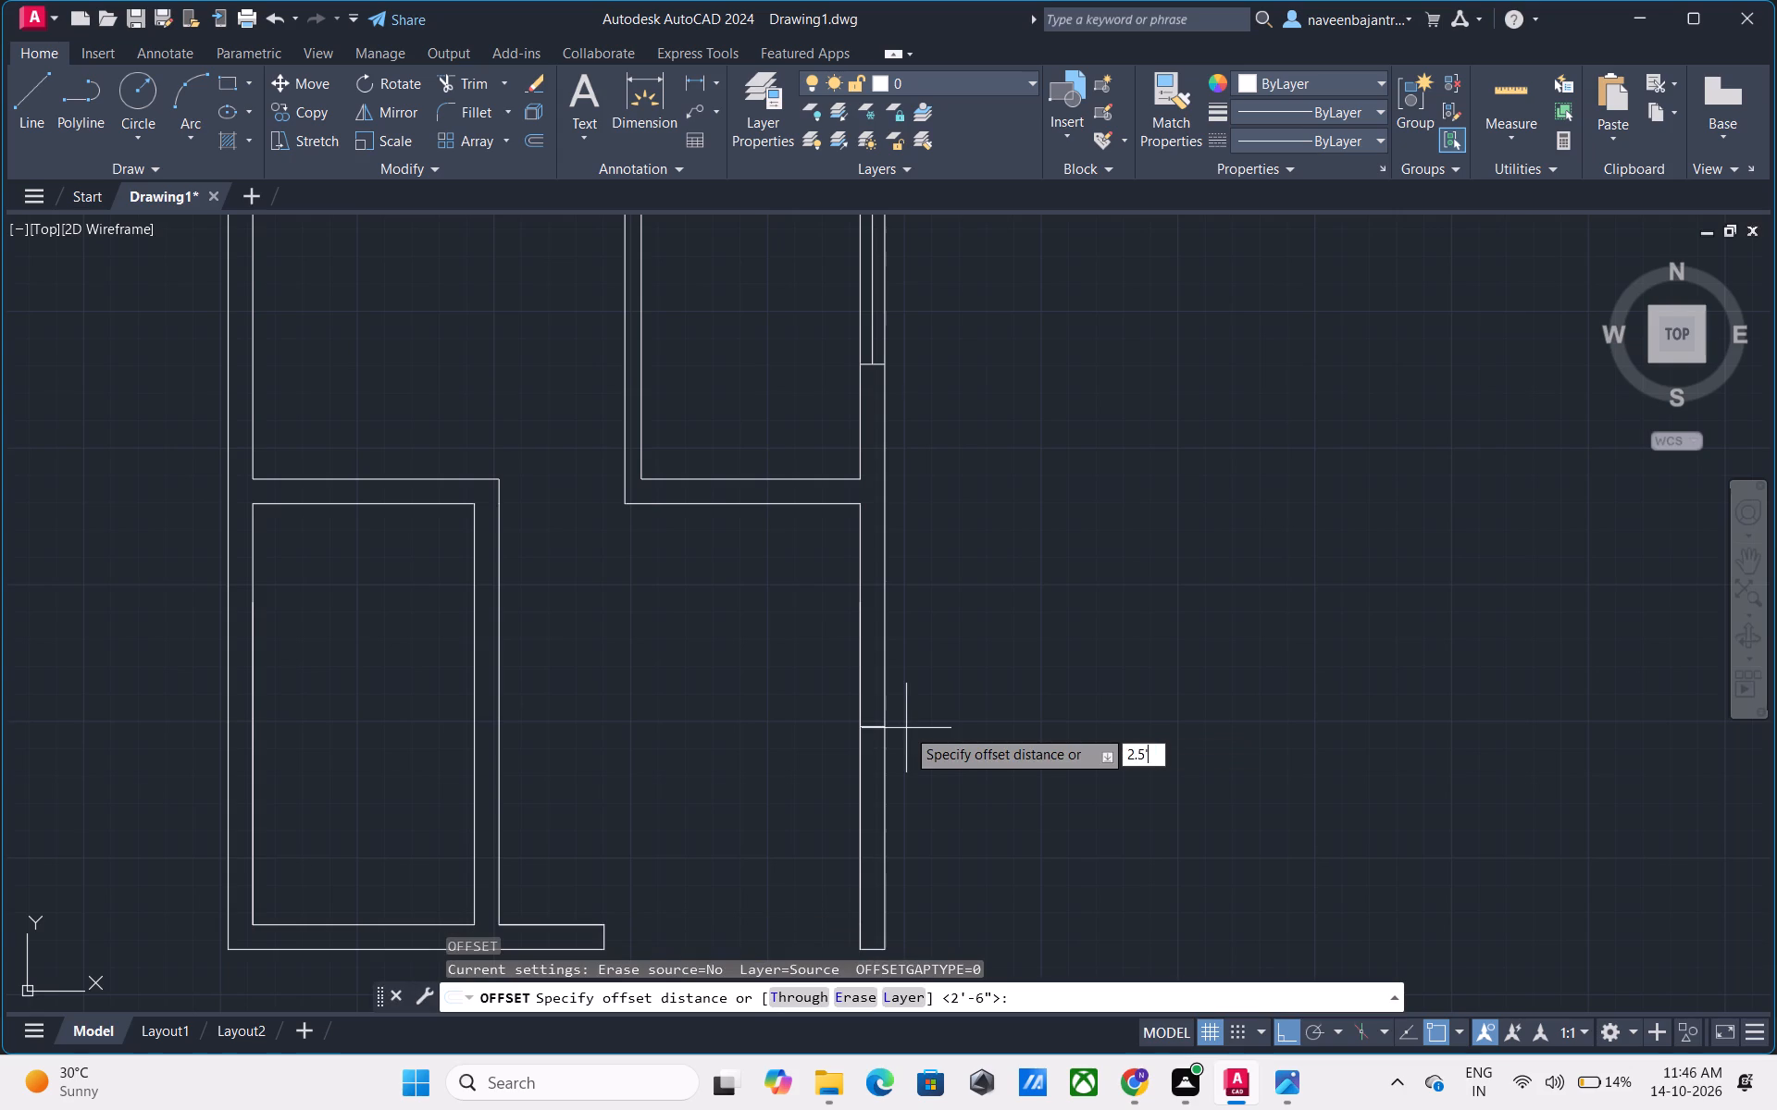
key(Return)
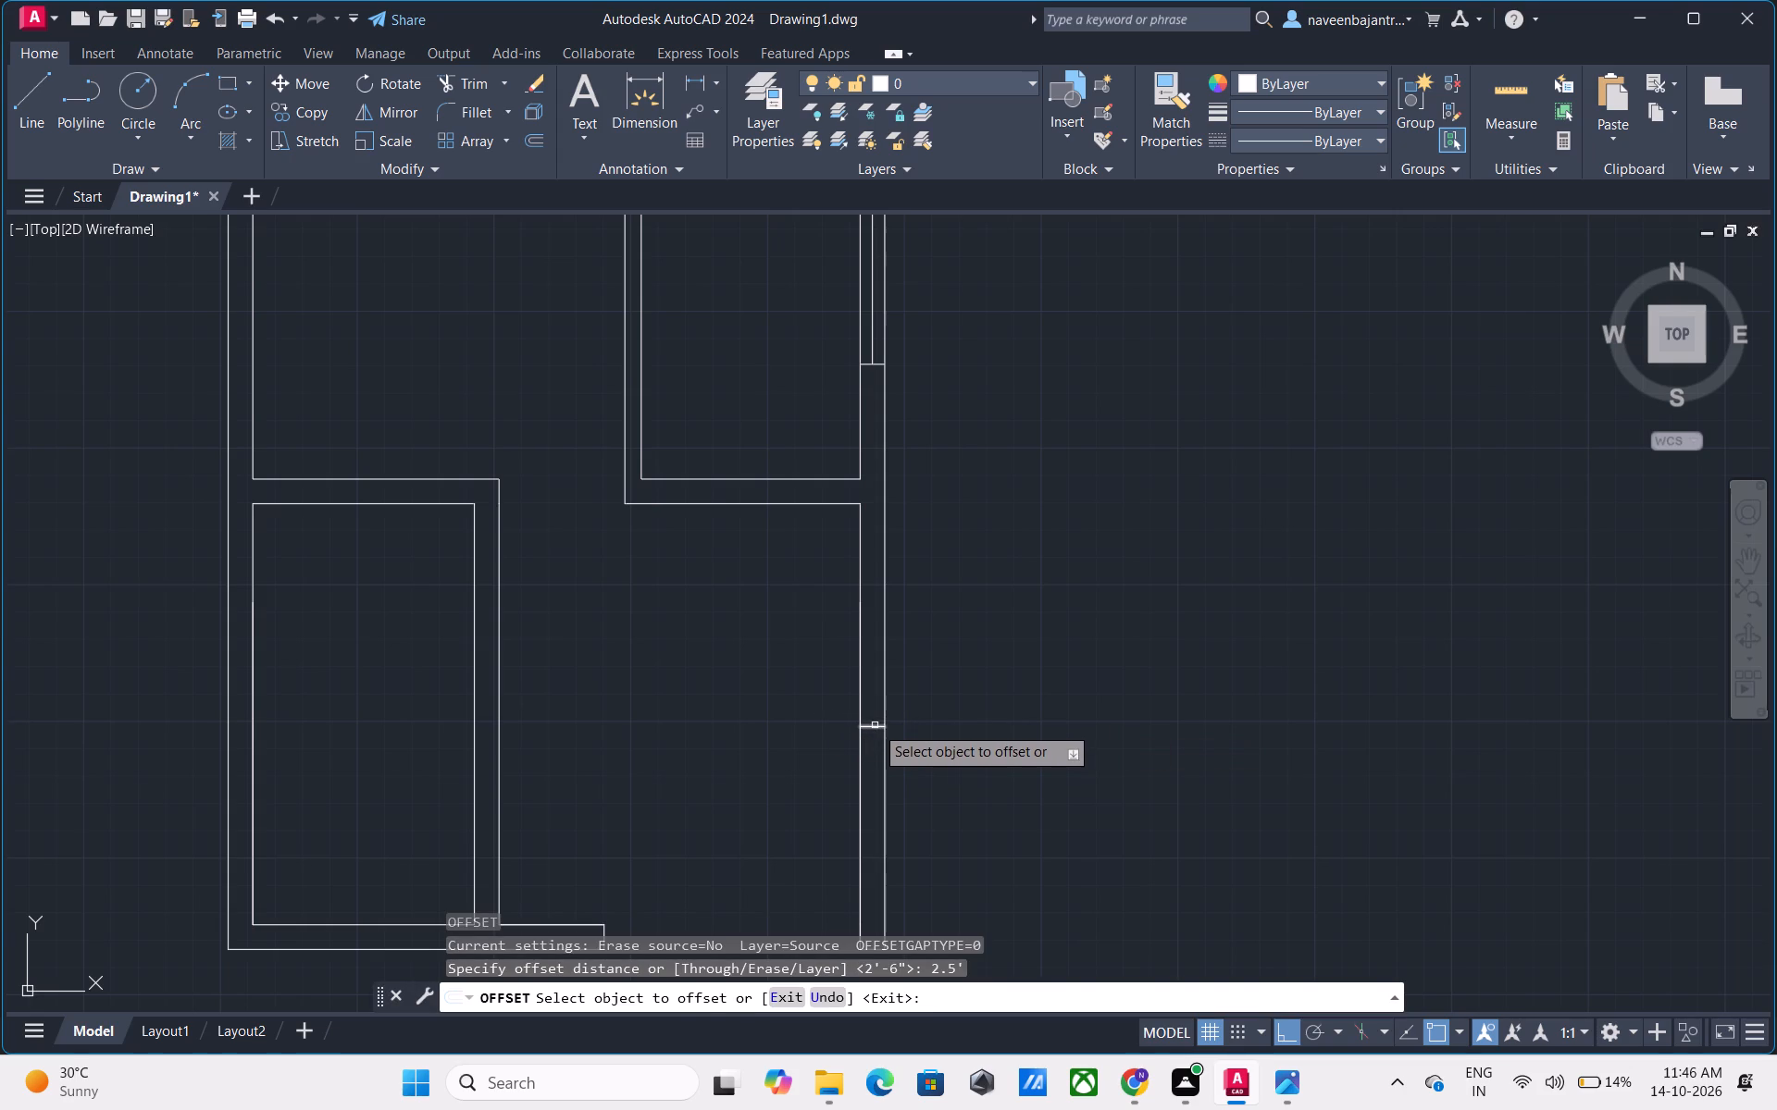
click(875, 725)
click(875, 690)
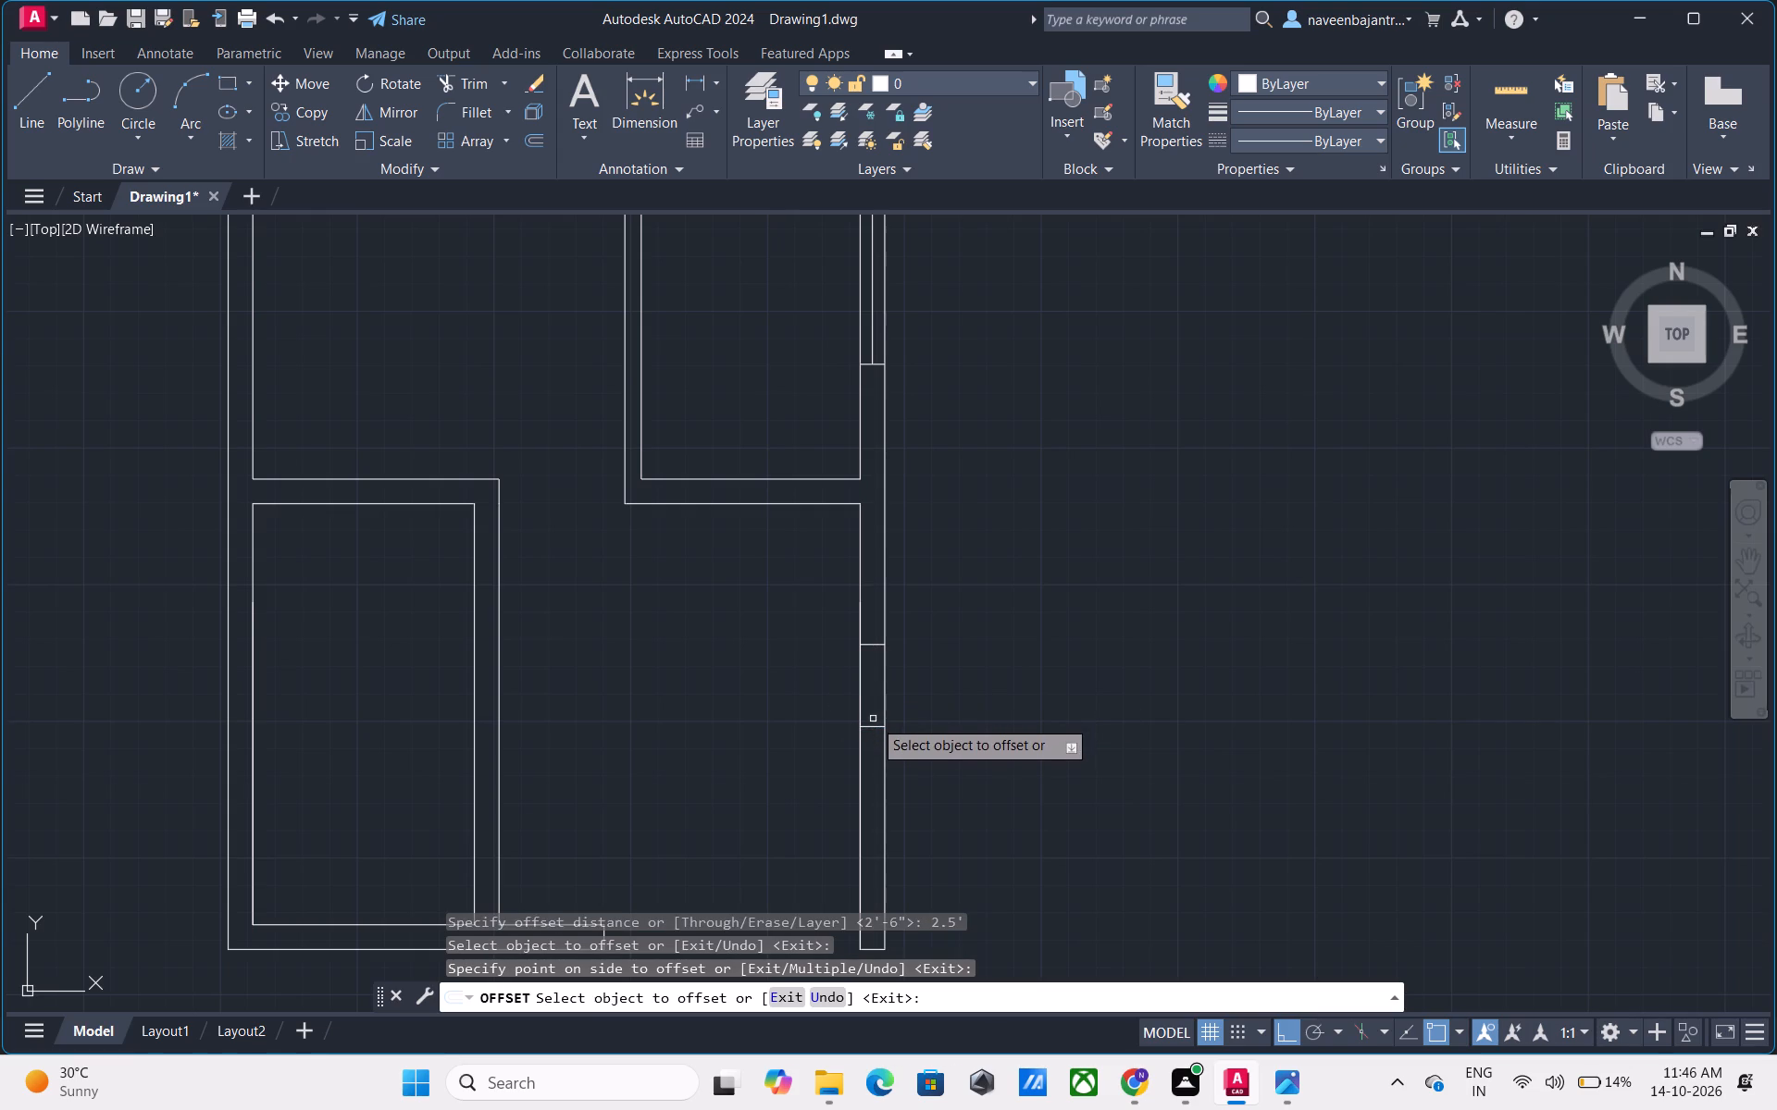
drag(873, 725, 873, 734)
click(871, 751)
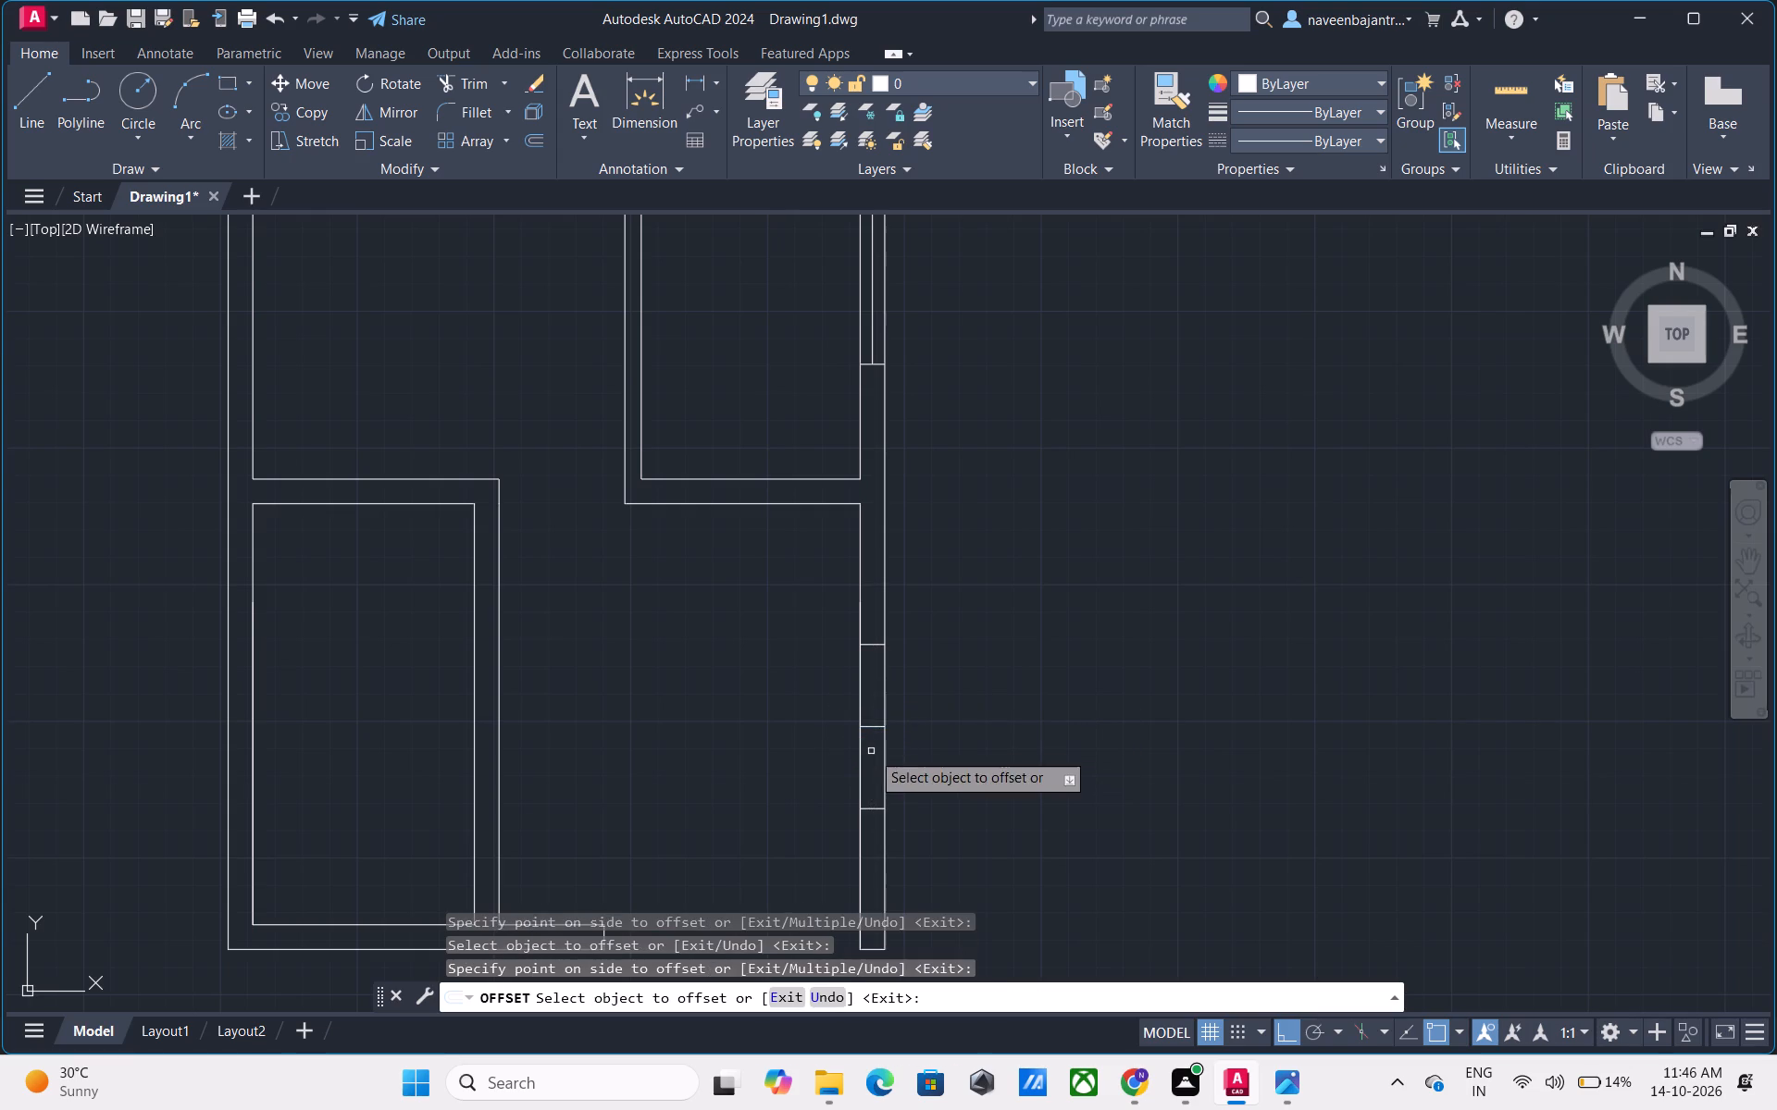
key(Escape)
Trim away the middle guide line between the two window end lines on the southeast space's east wall.
text(TR)
key(space)
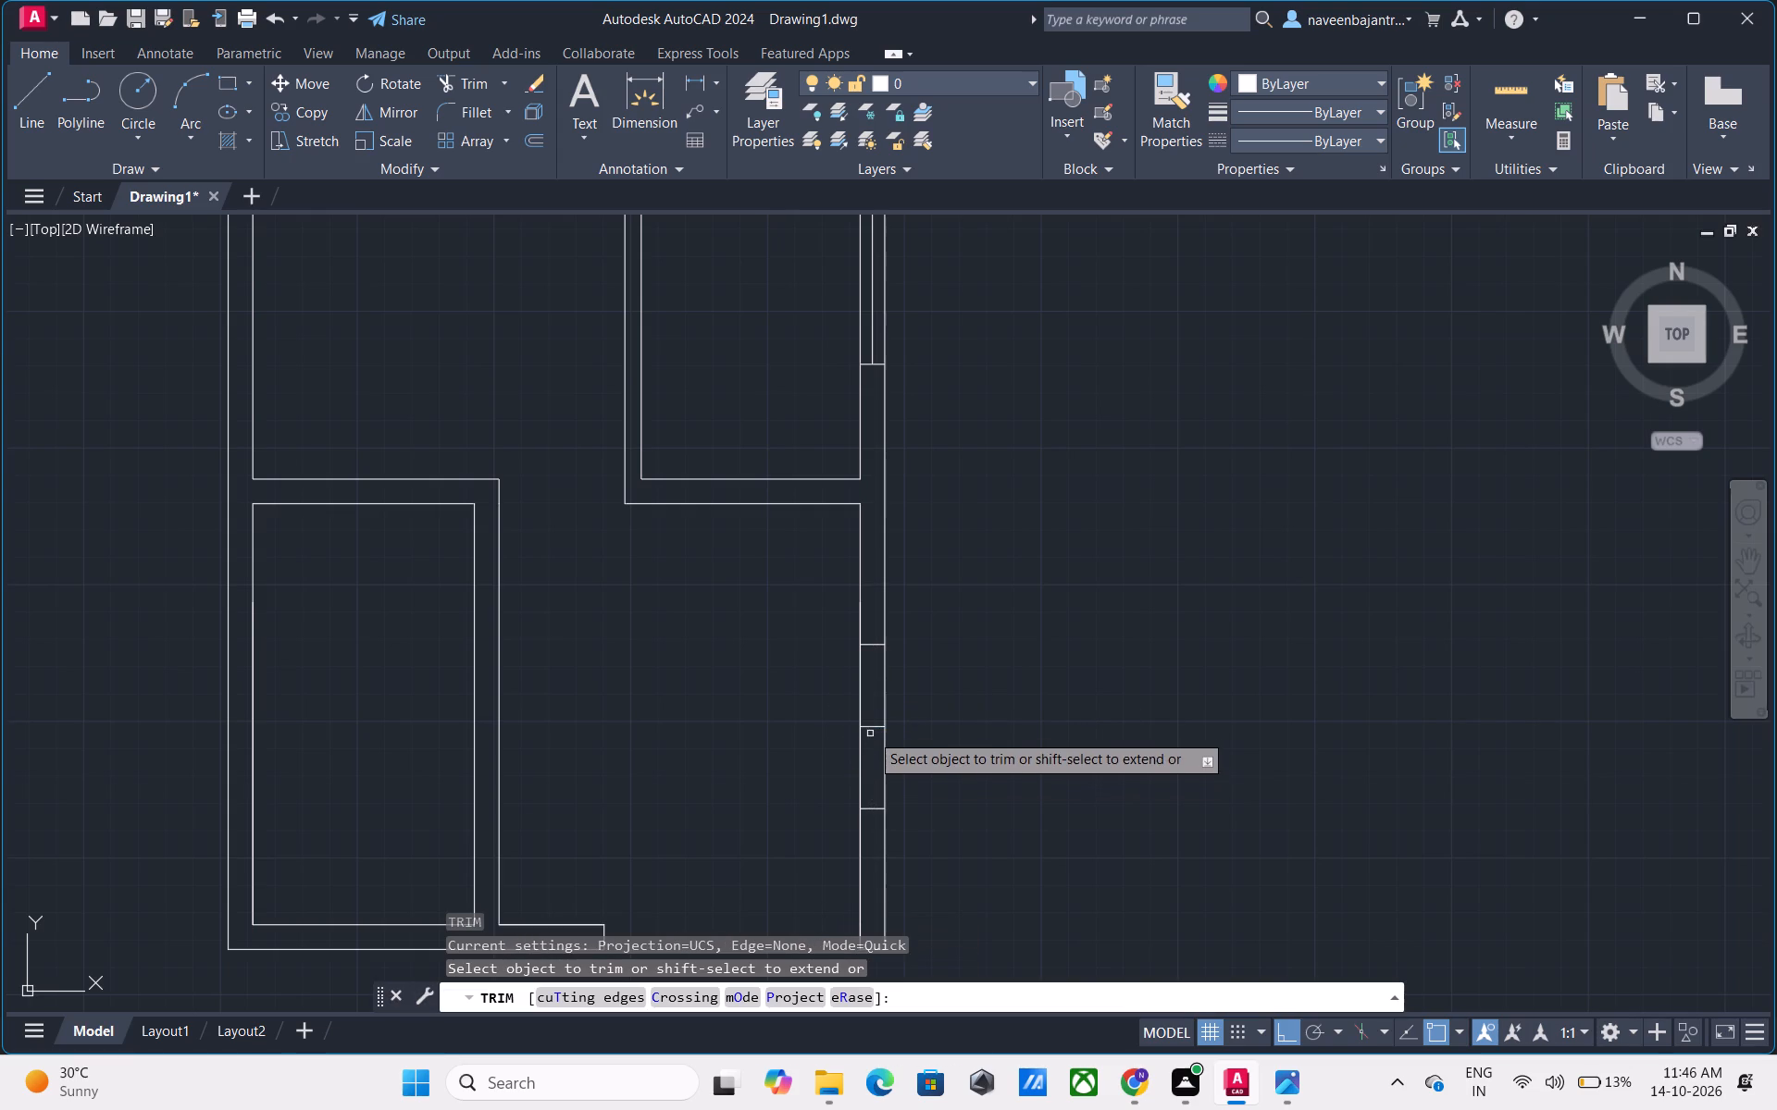
click(870, 726)
key(Escape)
Draw a vertical line between the midpoints of the two window end lines in the southeast space's east wall.
text(L)
key(space)
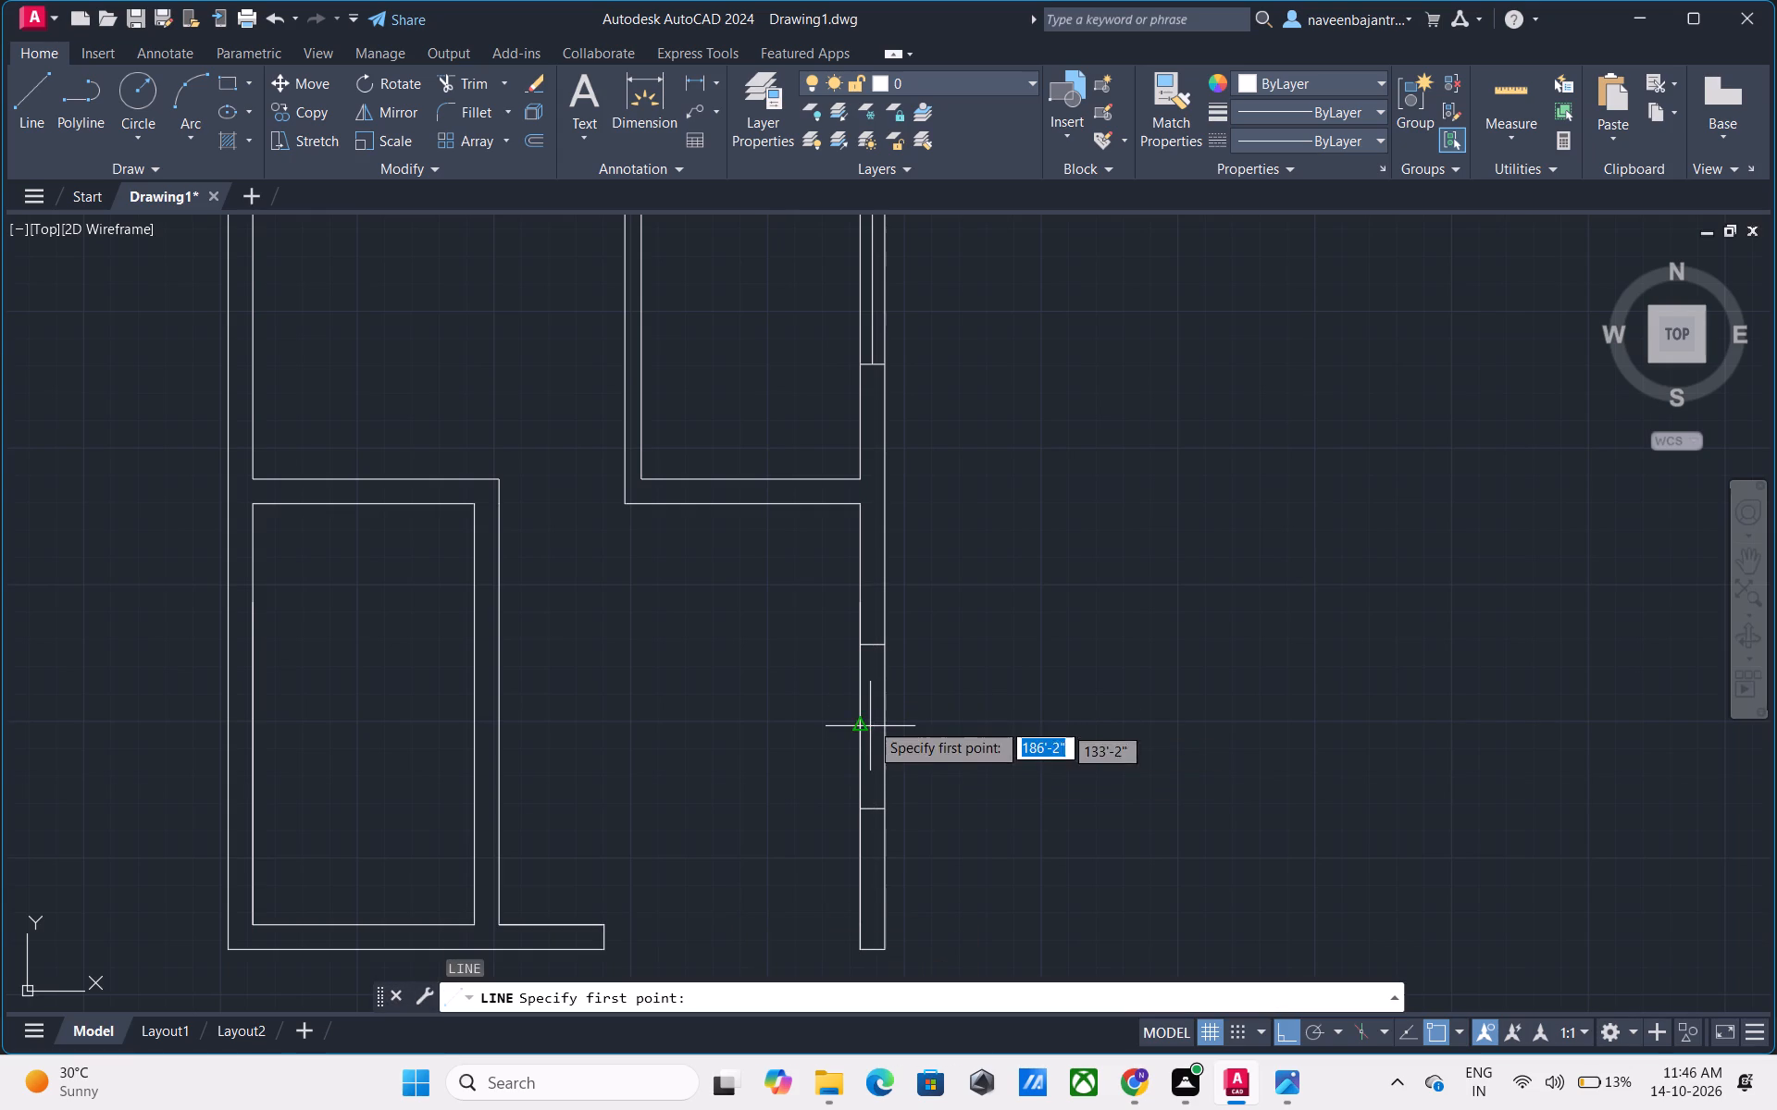
click(872, 644)
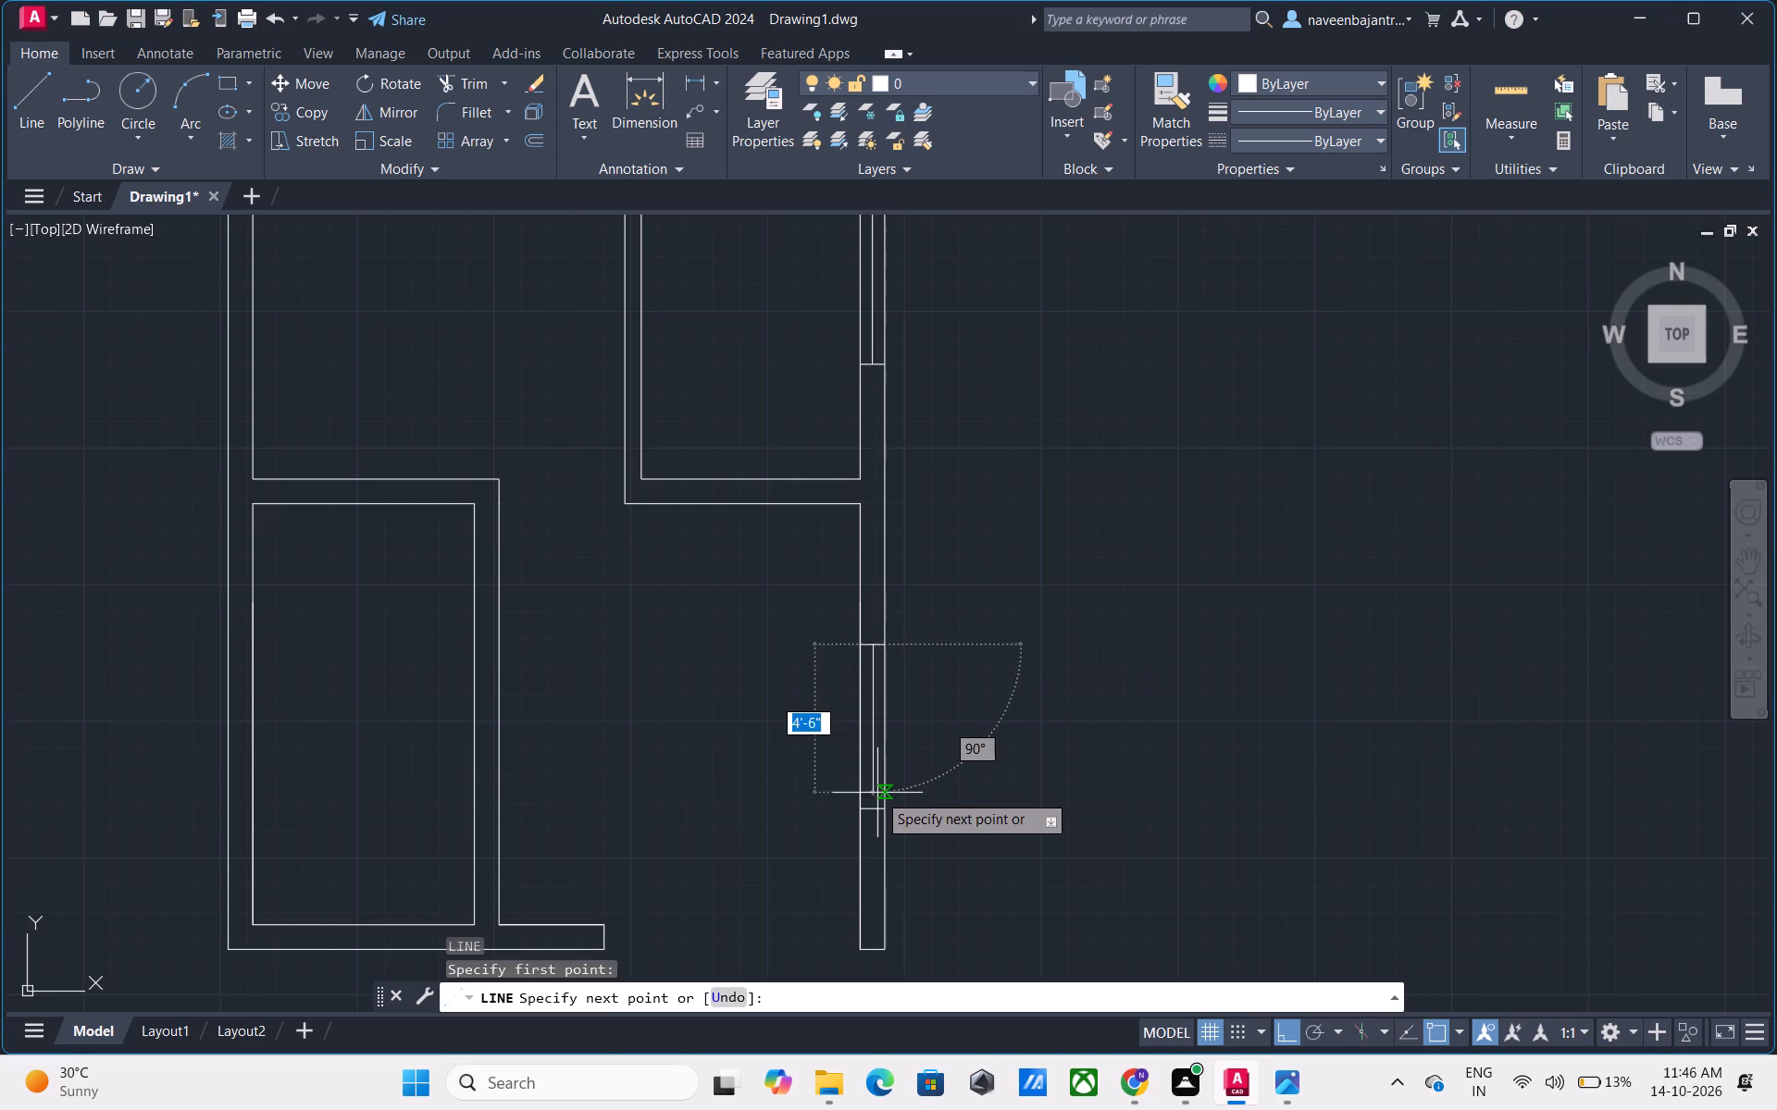
click(873, 804)
key(Escape)
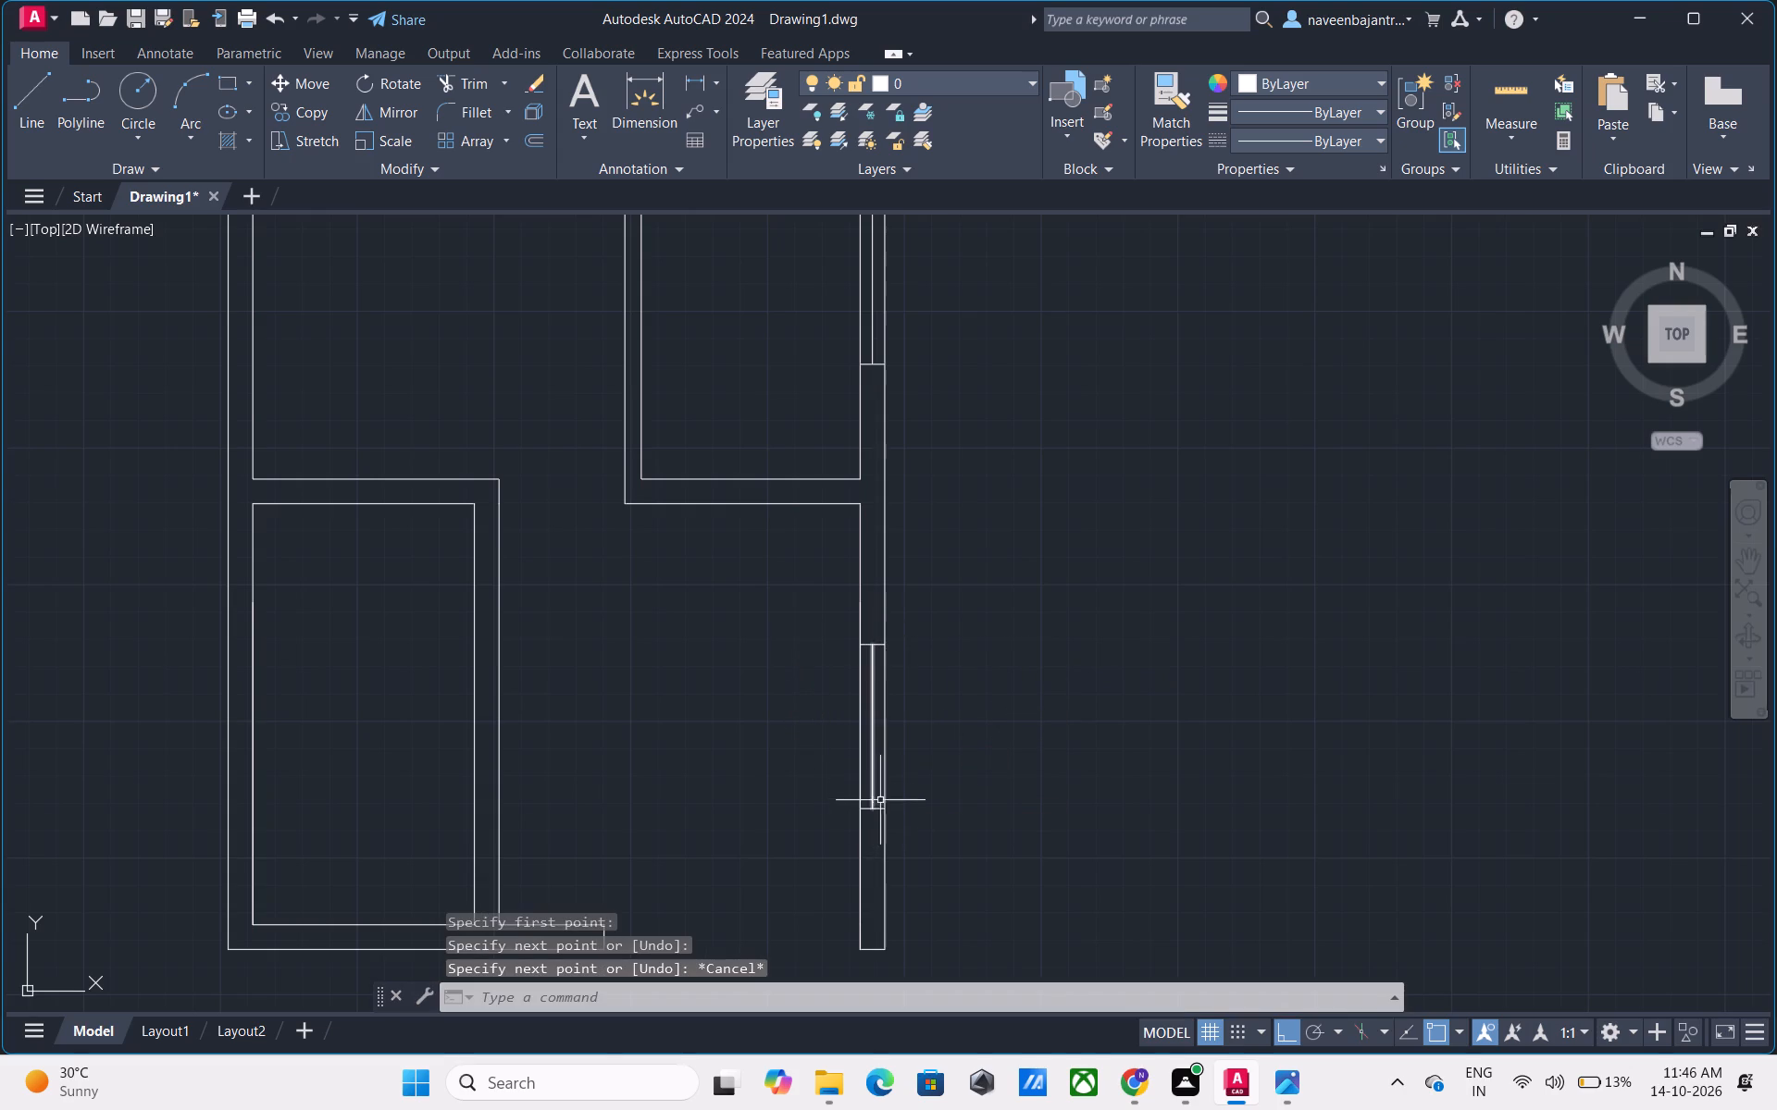
Draw a vertical line from the midpoint of the southwest room's south wall inner face southward past the outer face.
scroll(929, 795, down, 2)
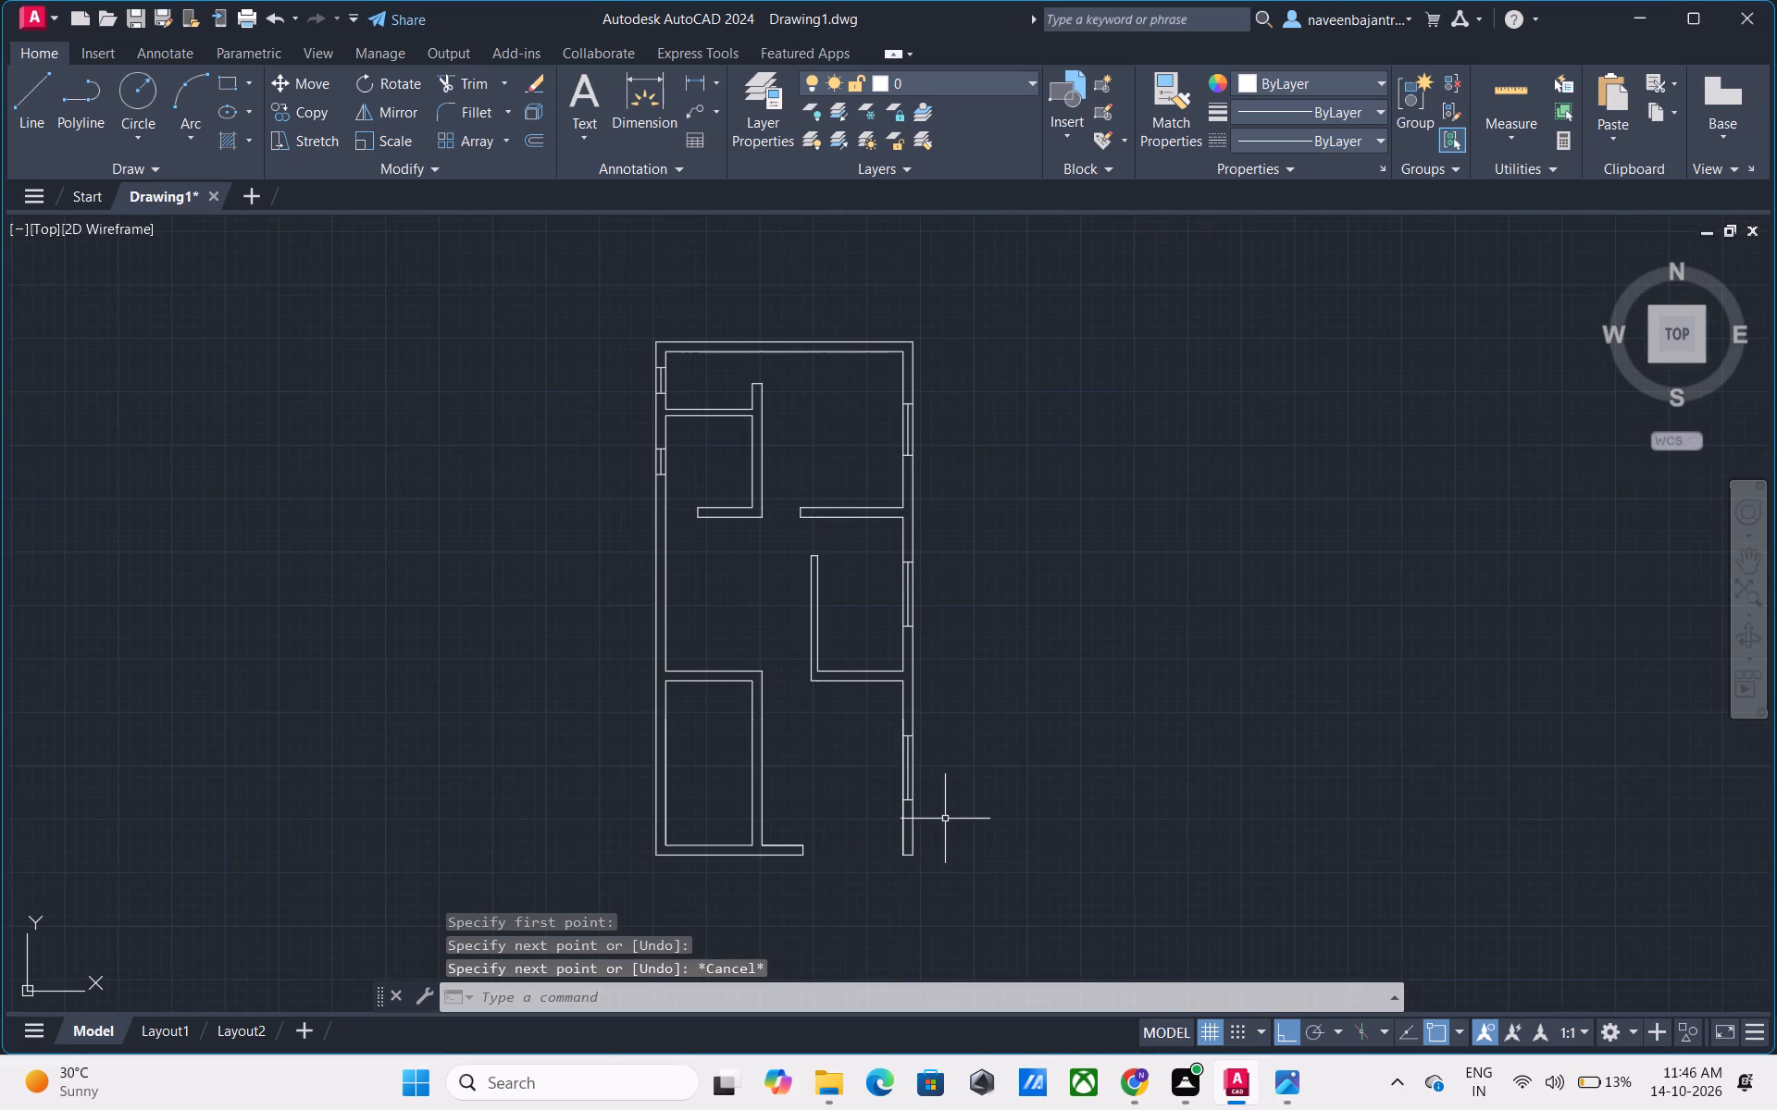
middle_drag(946, 820, 999, 758)
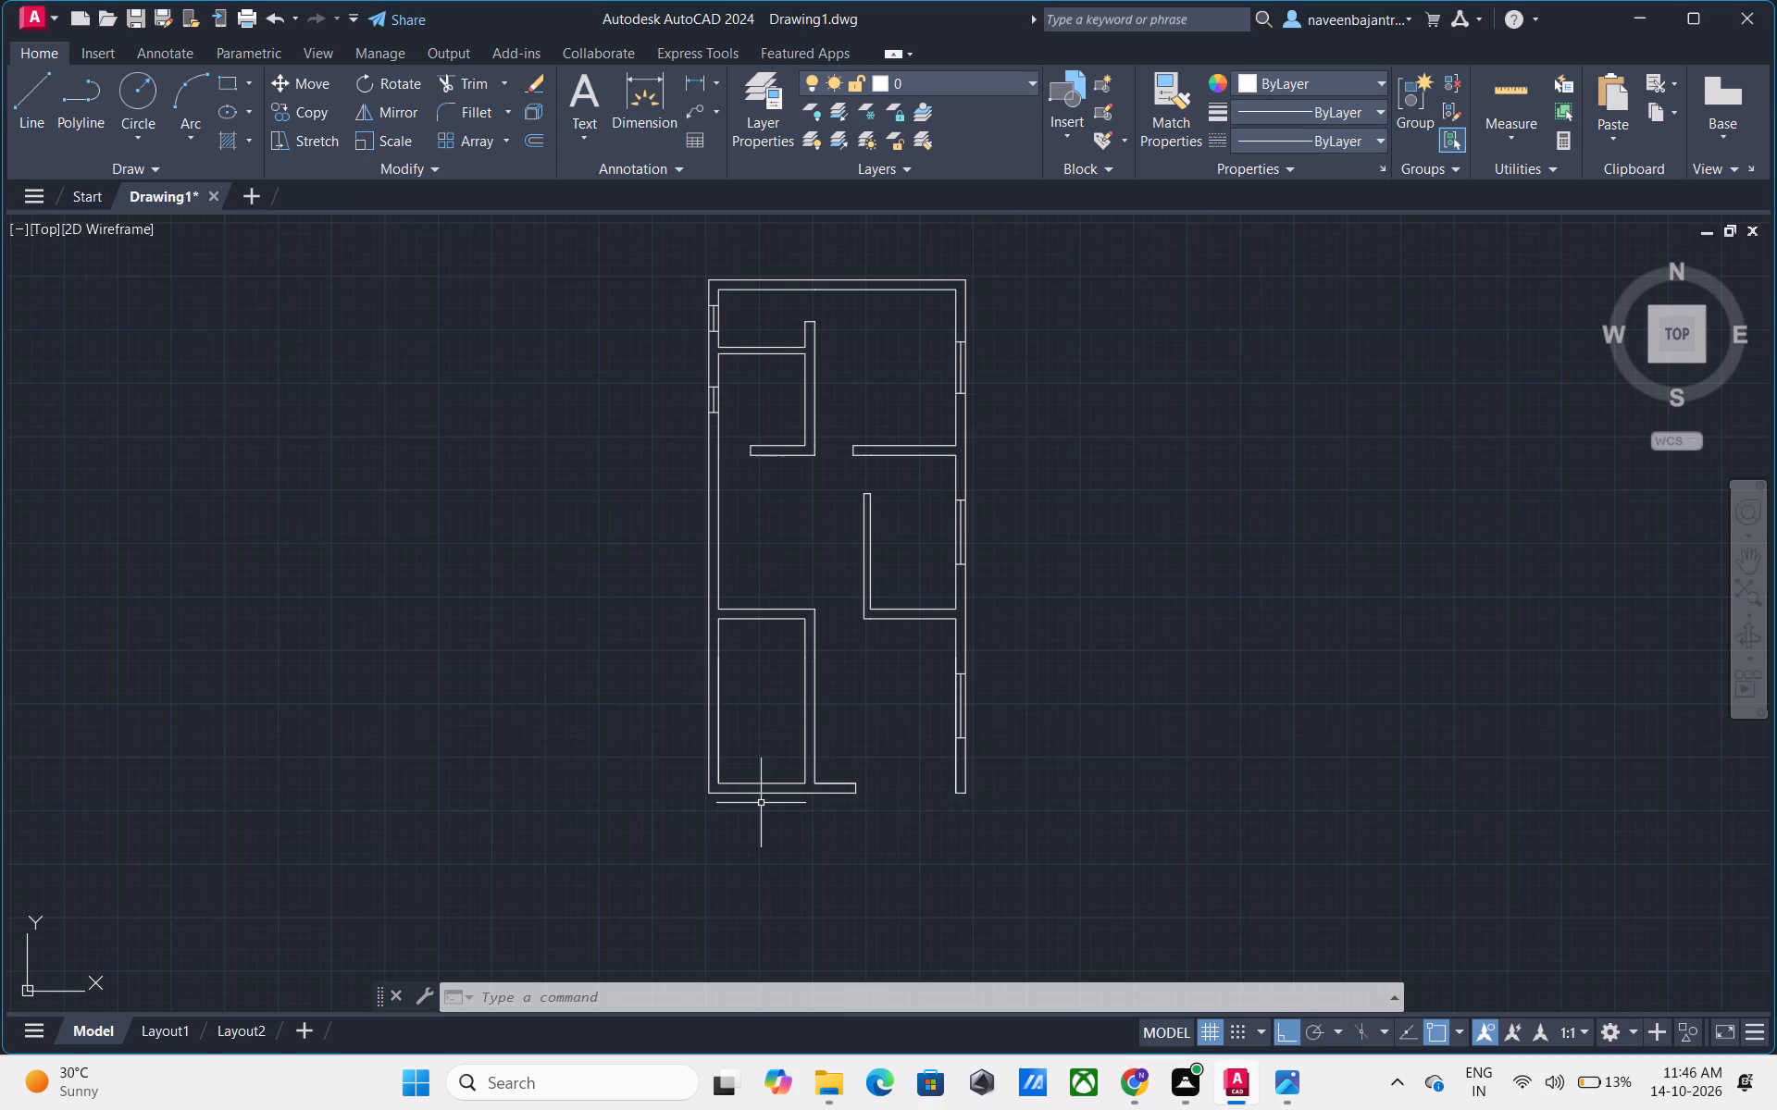
scroll(761, 802, up, 1)
middle_drag(757, 827, 794, 779)
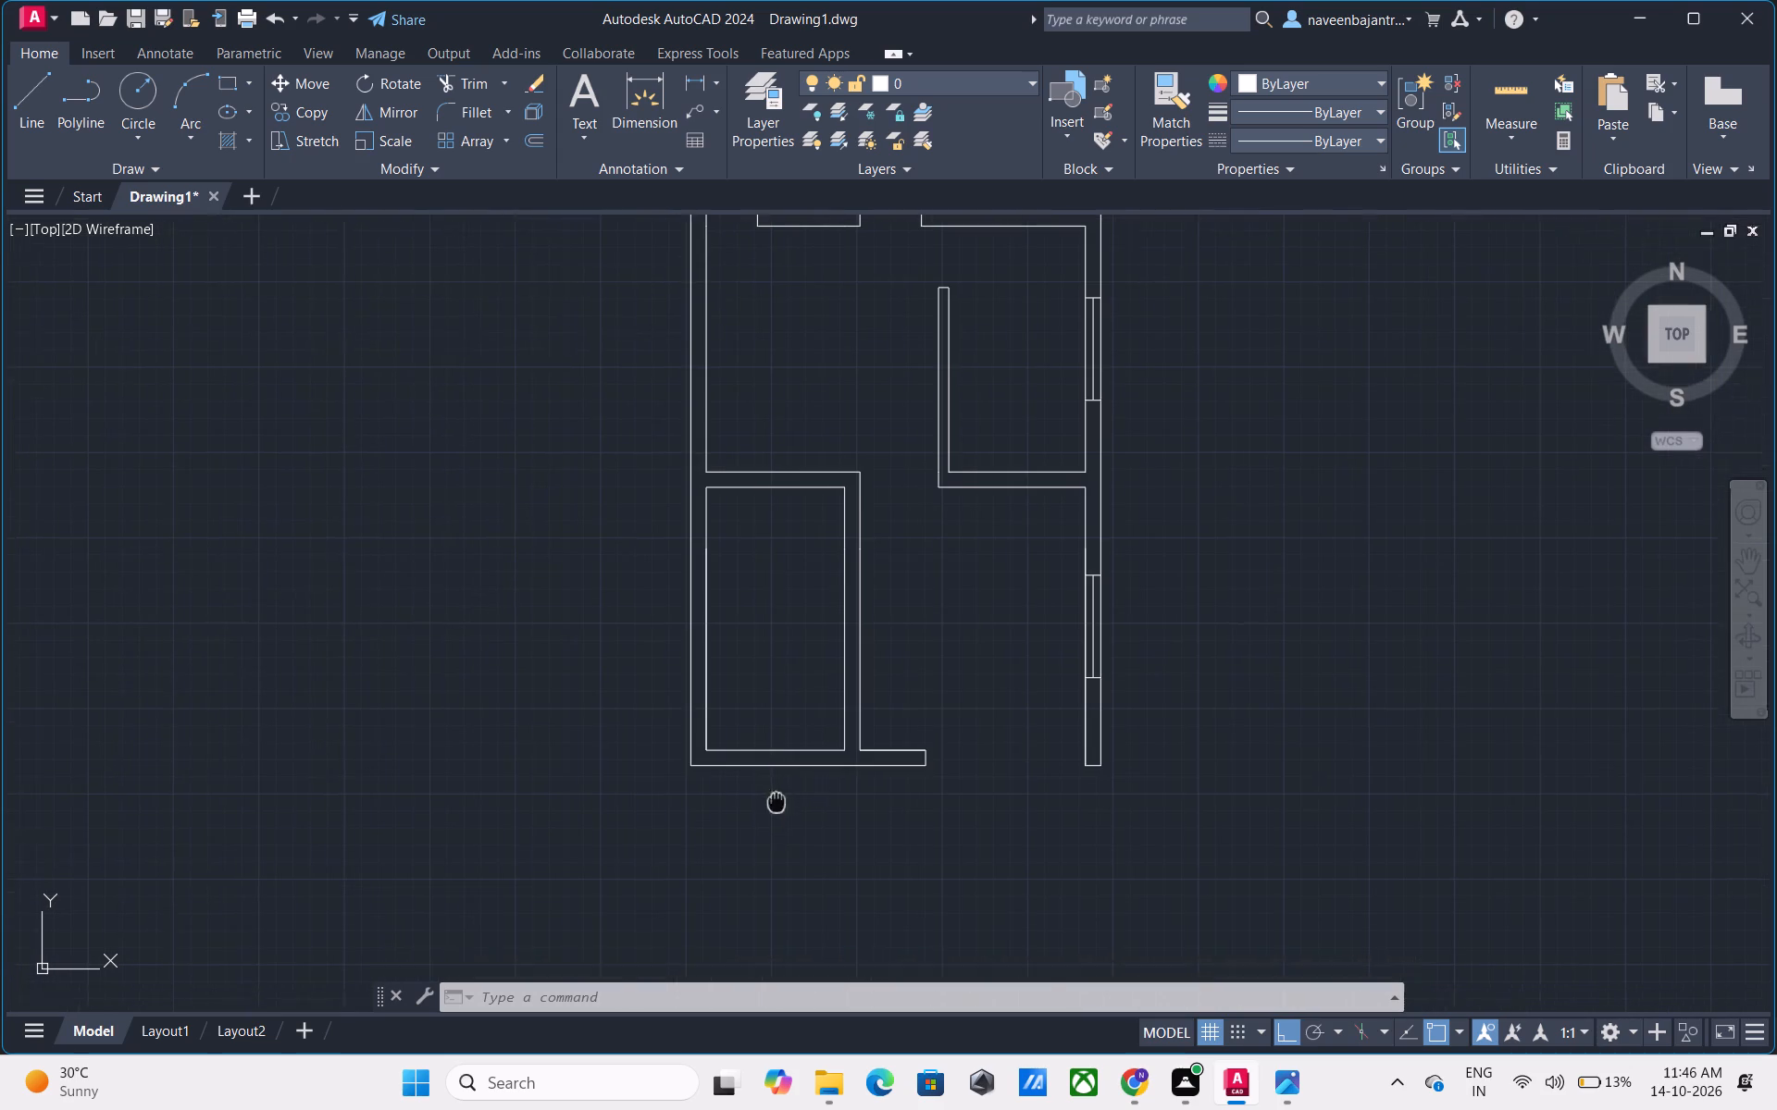
middle_drag(794, 779, 794, 778)
key(Escape)
scroll(799, 774, up, 2)
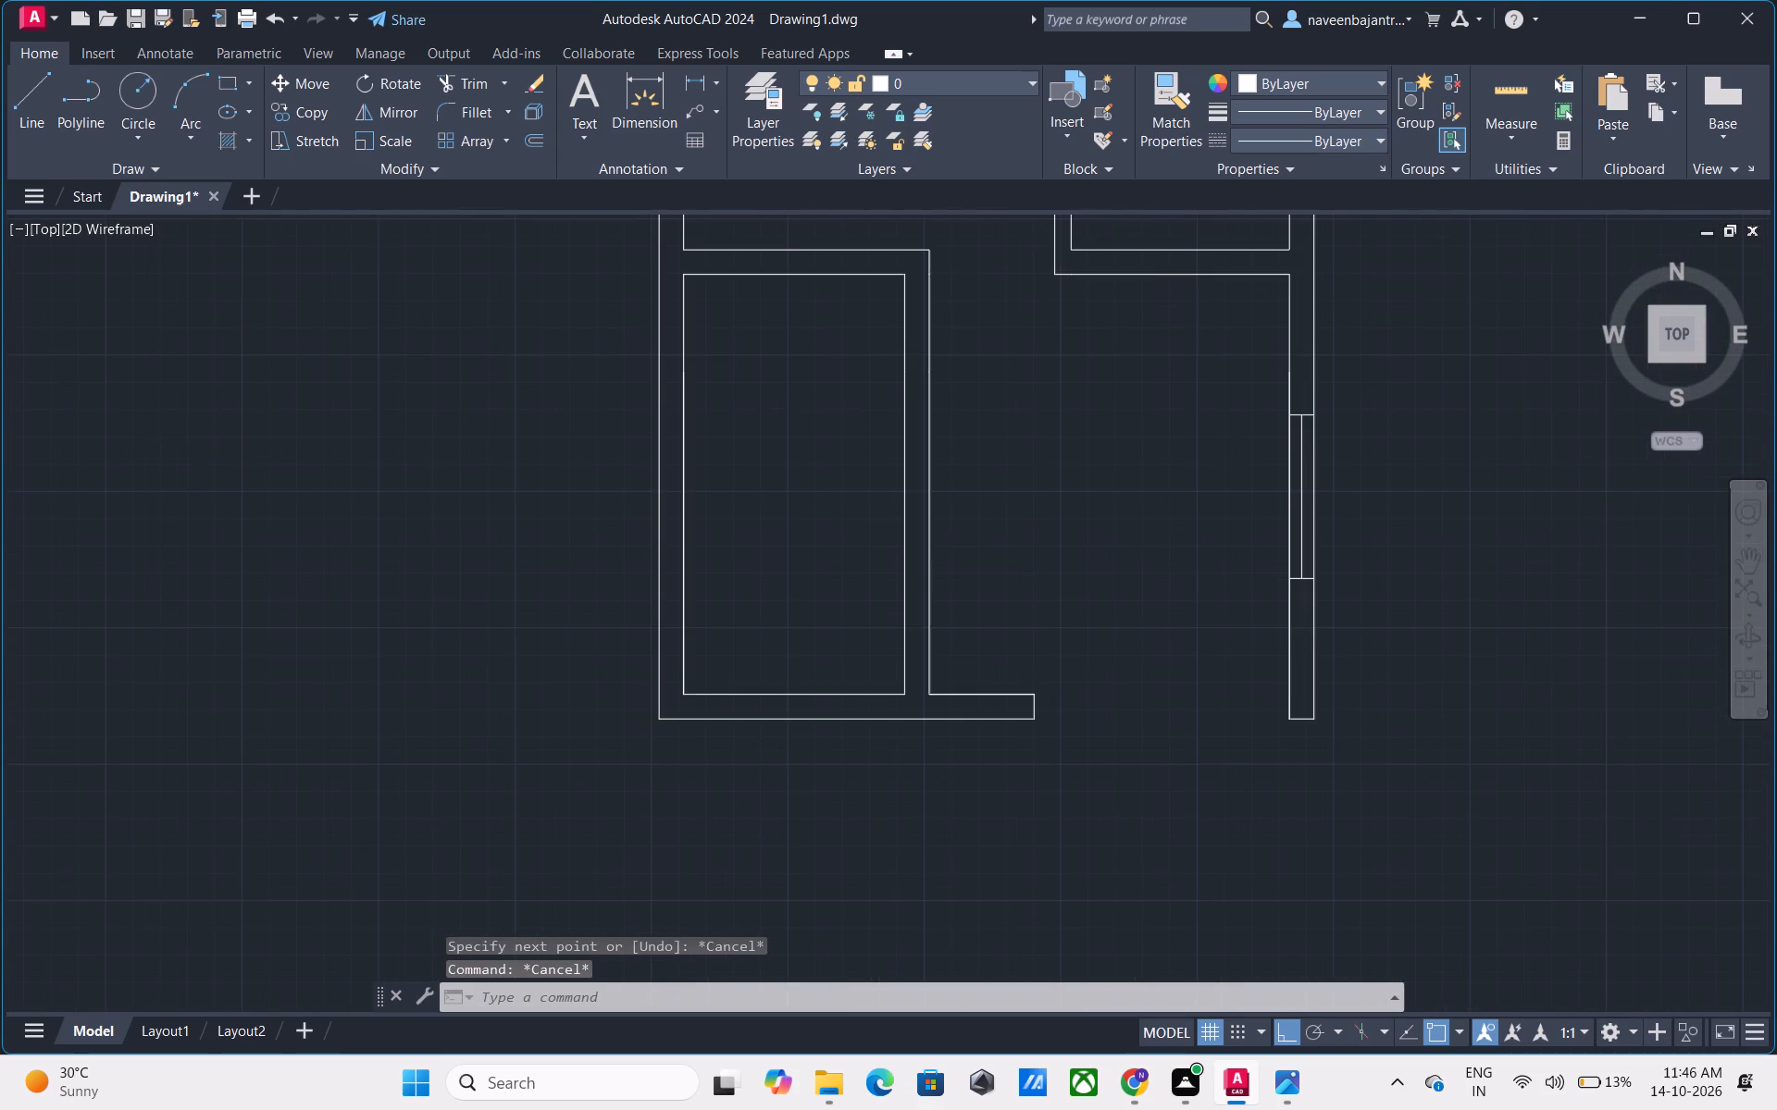
key(l)
key(space)
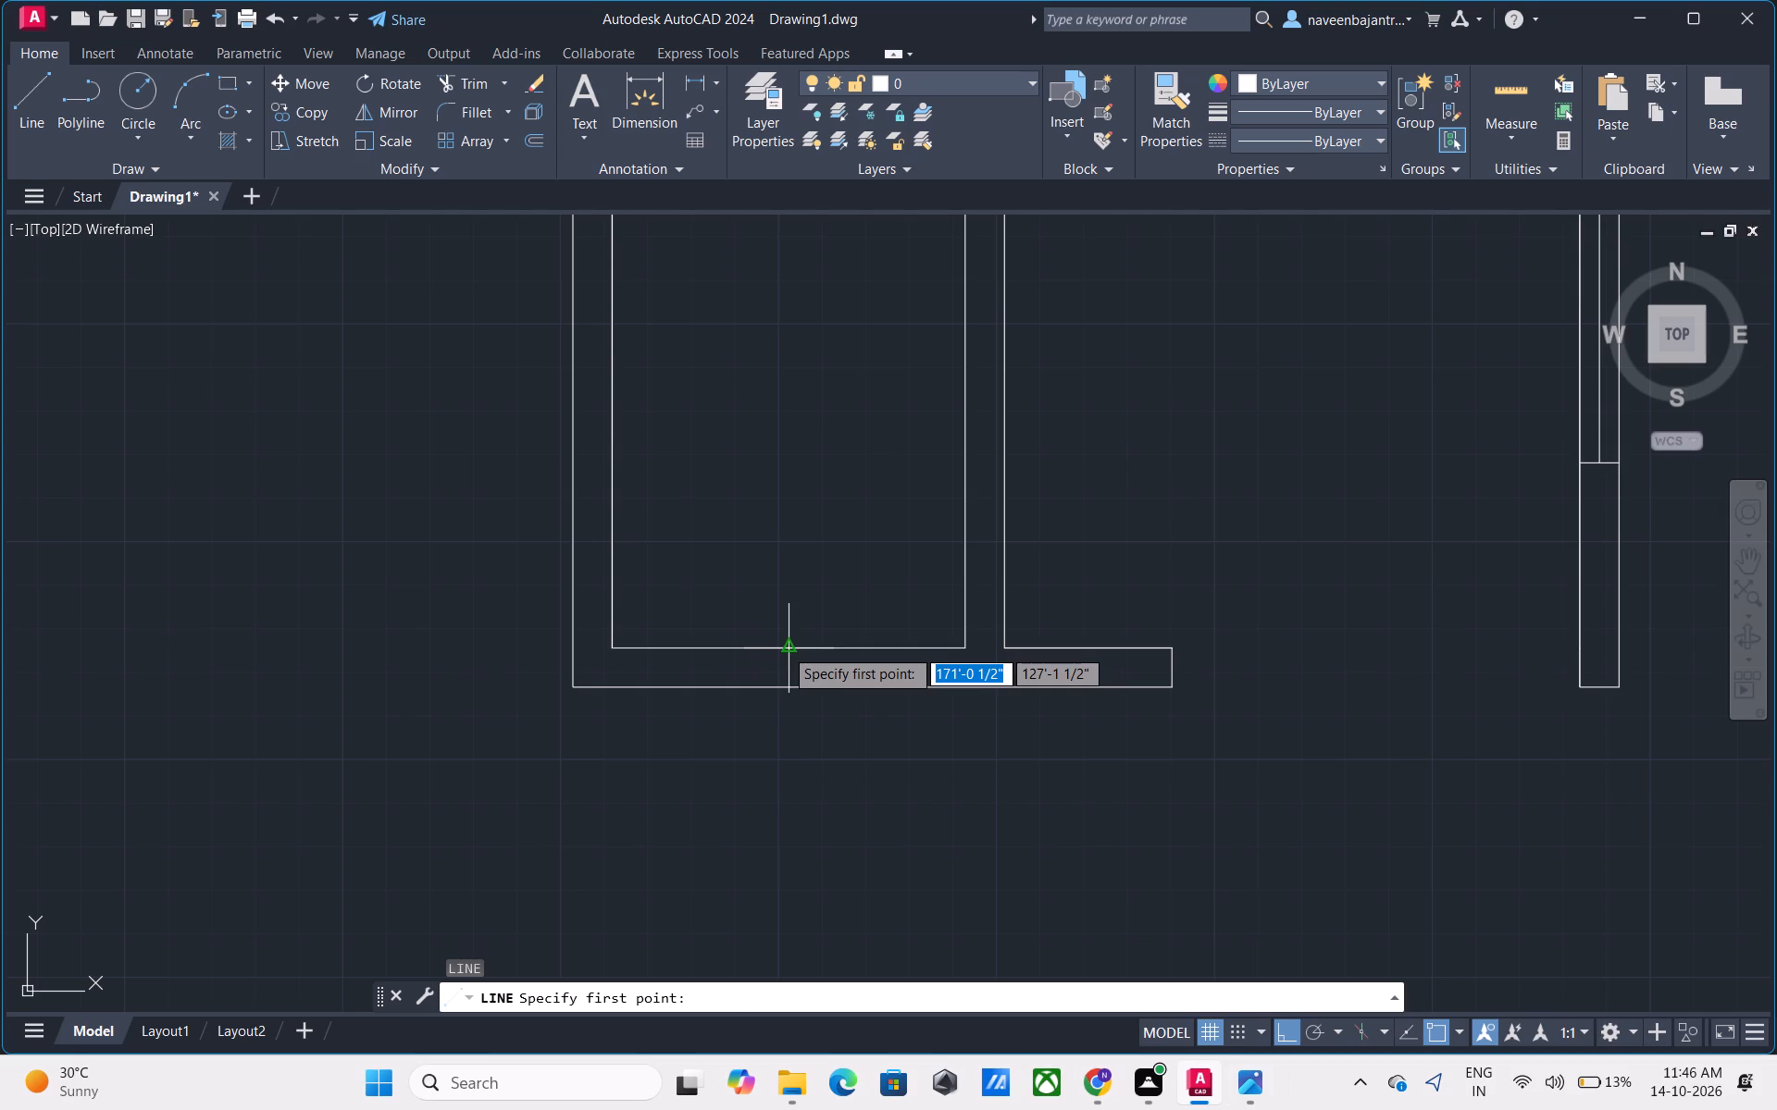
drag(784, 647, 784, 666)
click(787, 745)
key(Escape)
Trim the vertical line's overshoot back to the south wall's outer face below the southwest room.
key(t)
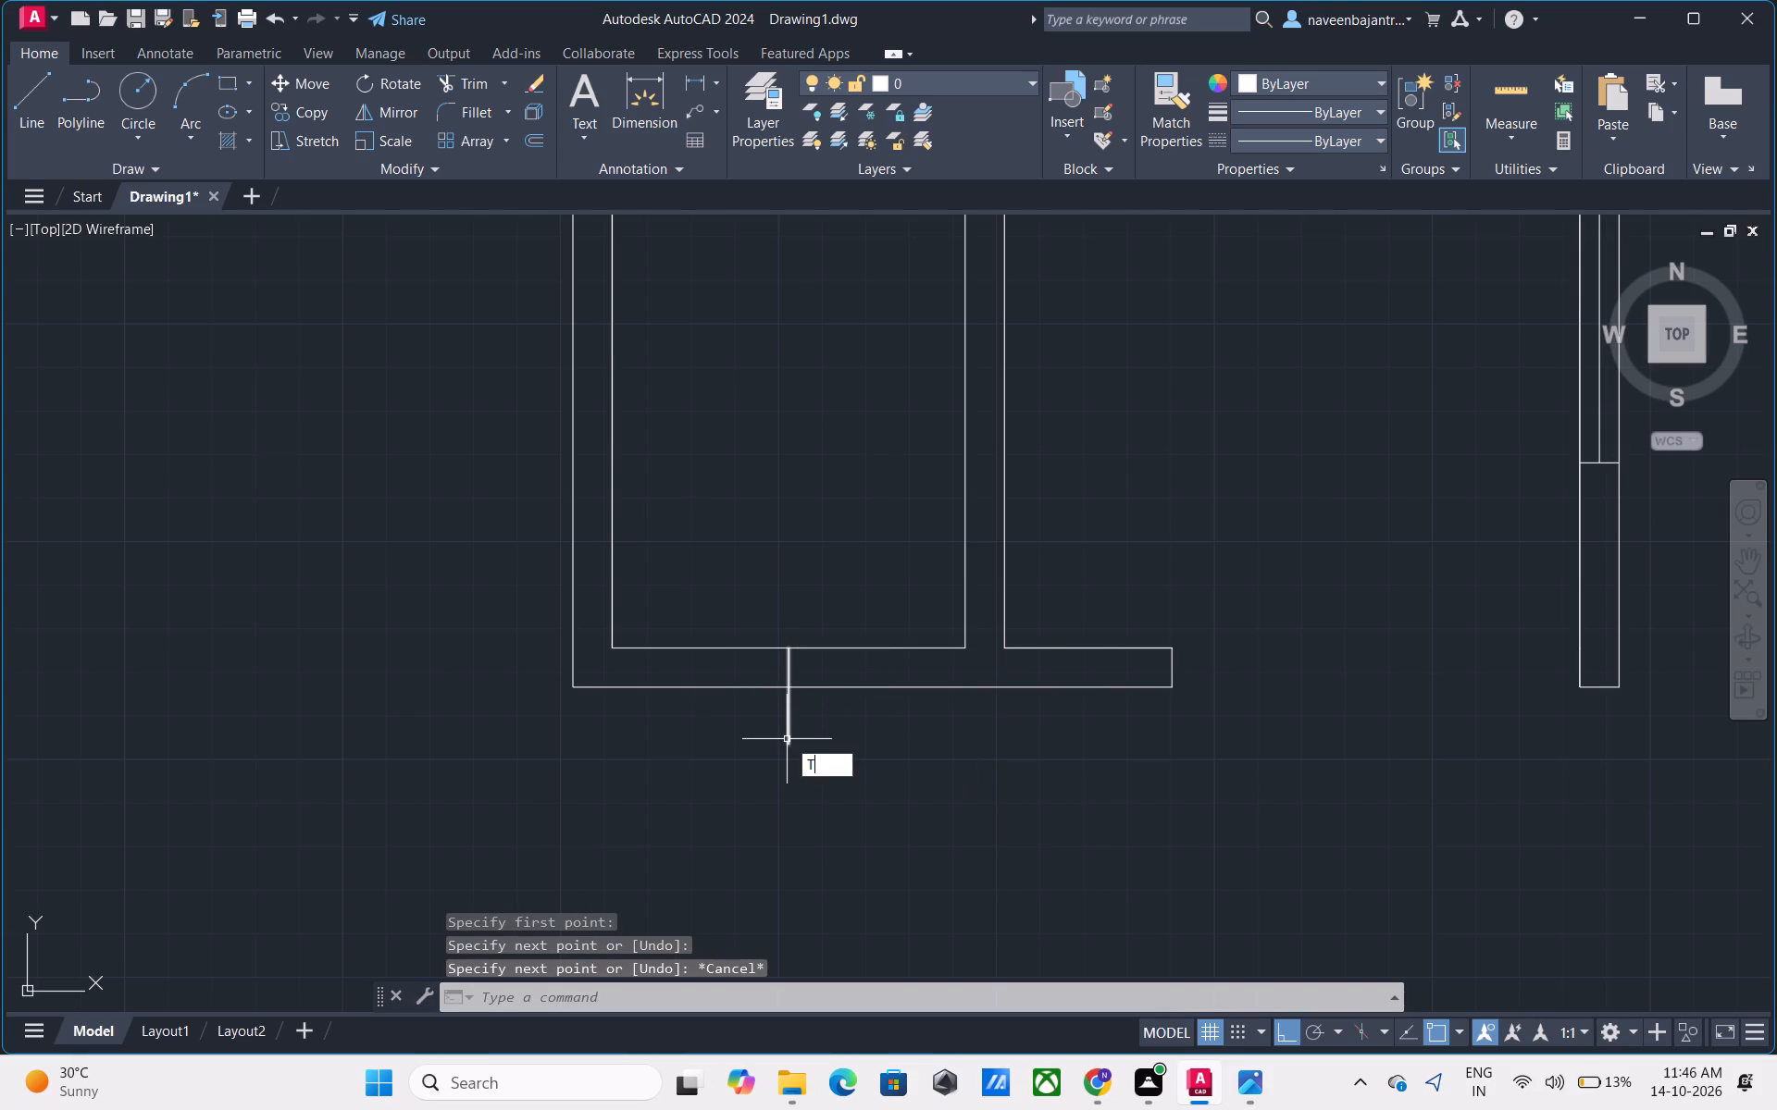
key(r)
key(space)
click(789, 718)
key(Escape)
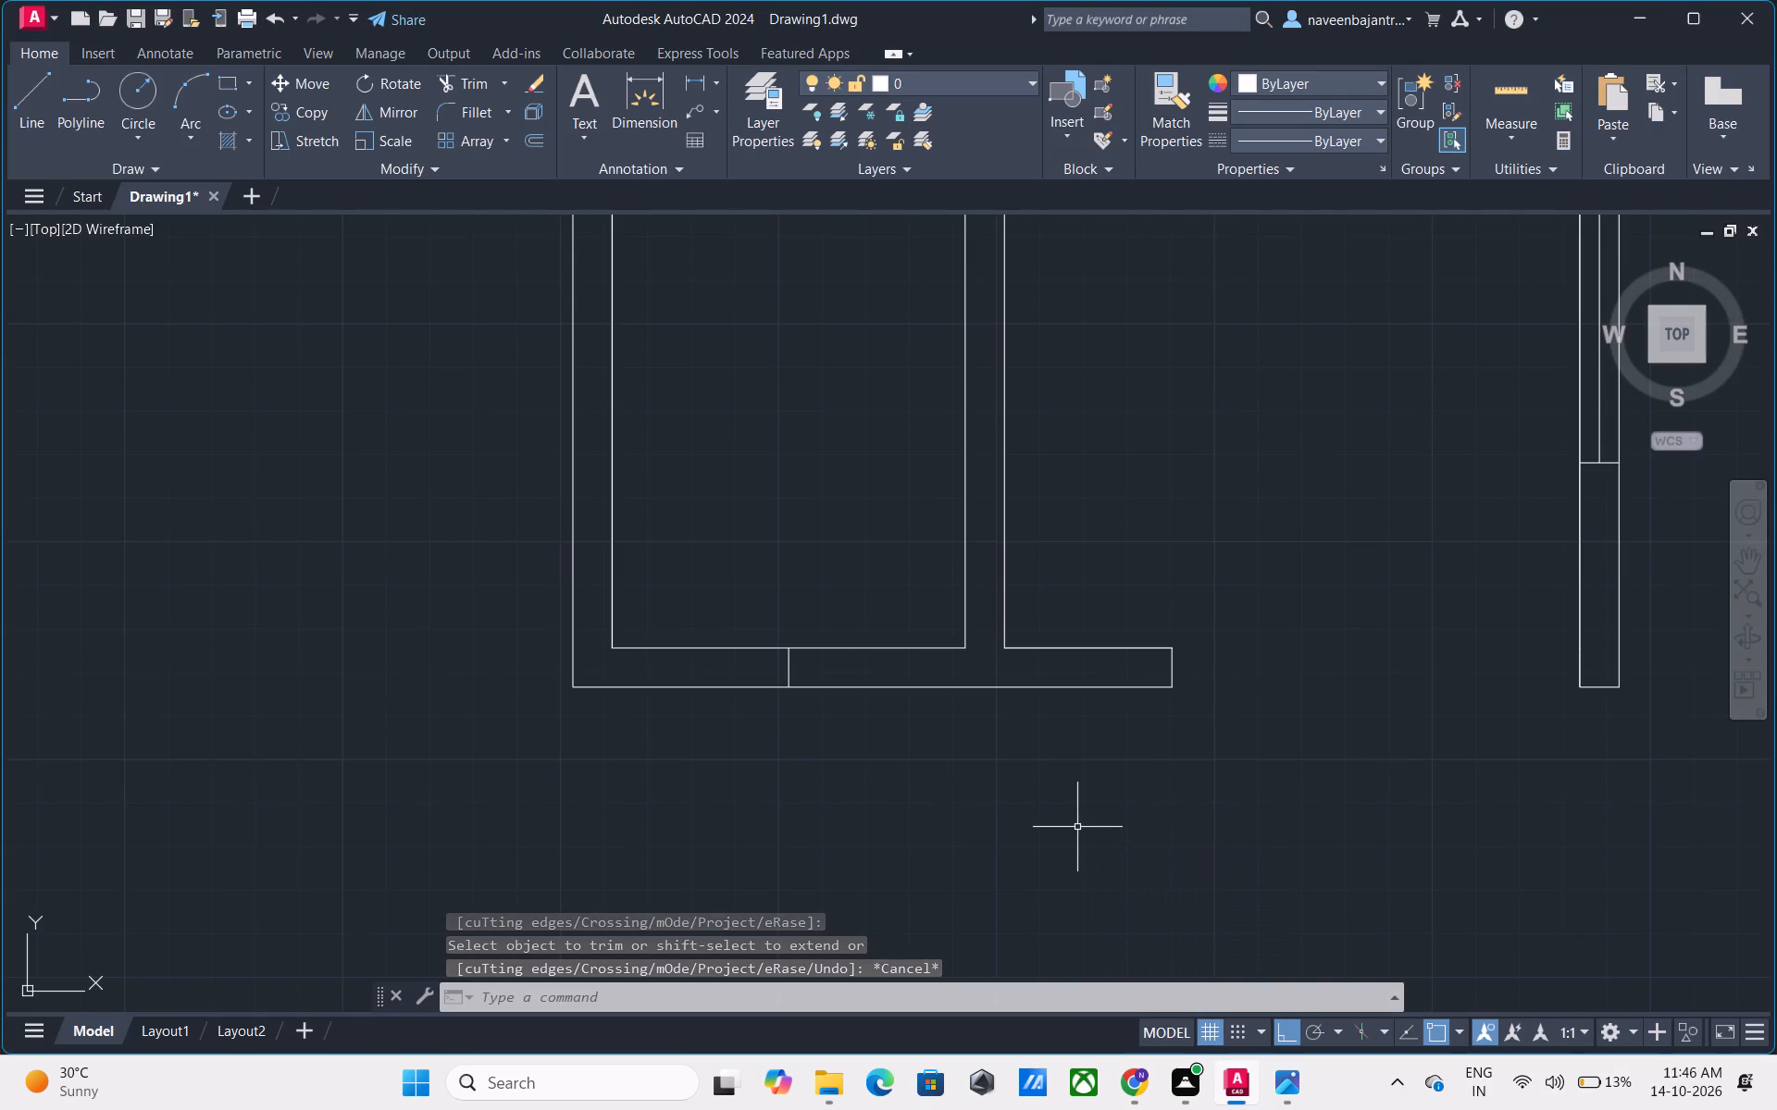
Offset the line across the southwest room's south wall 2.5' to the east and 2.5' to the west.
text(O 2.5')
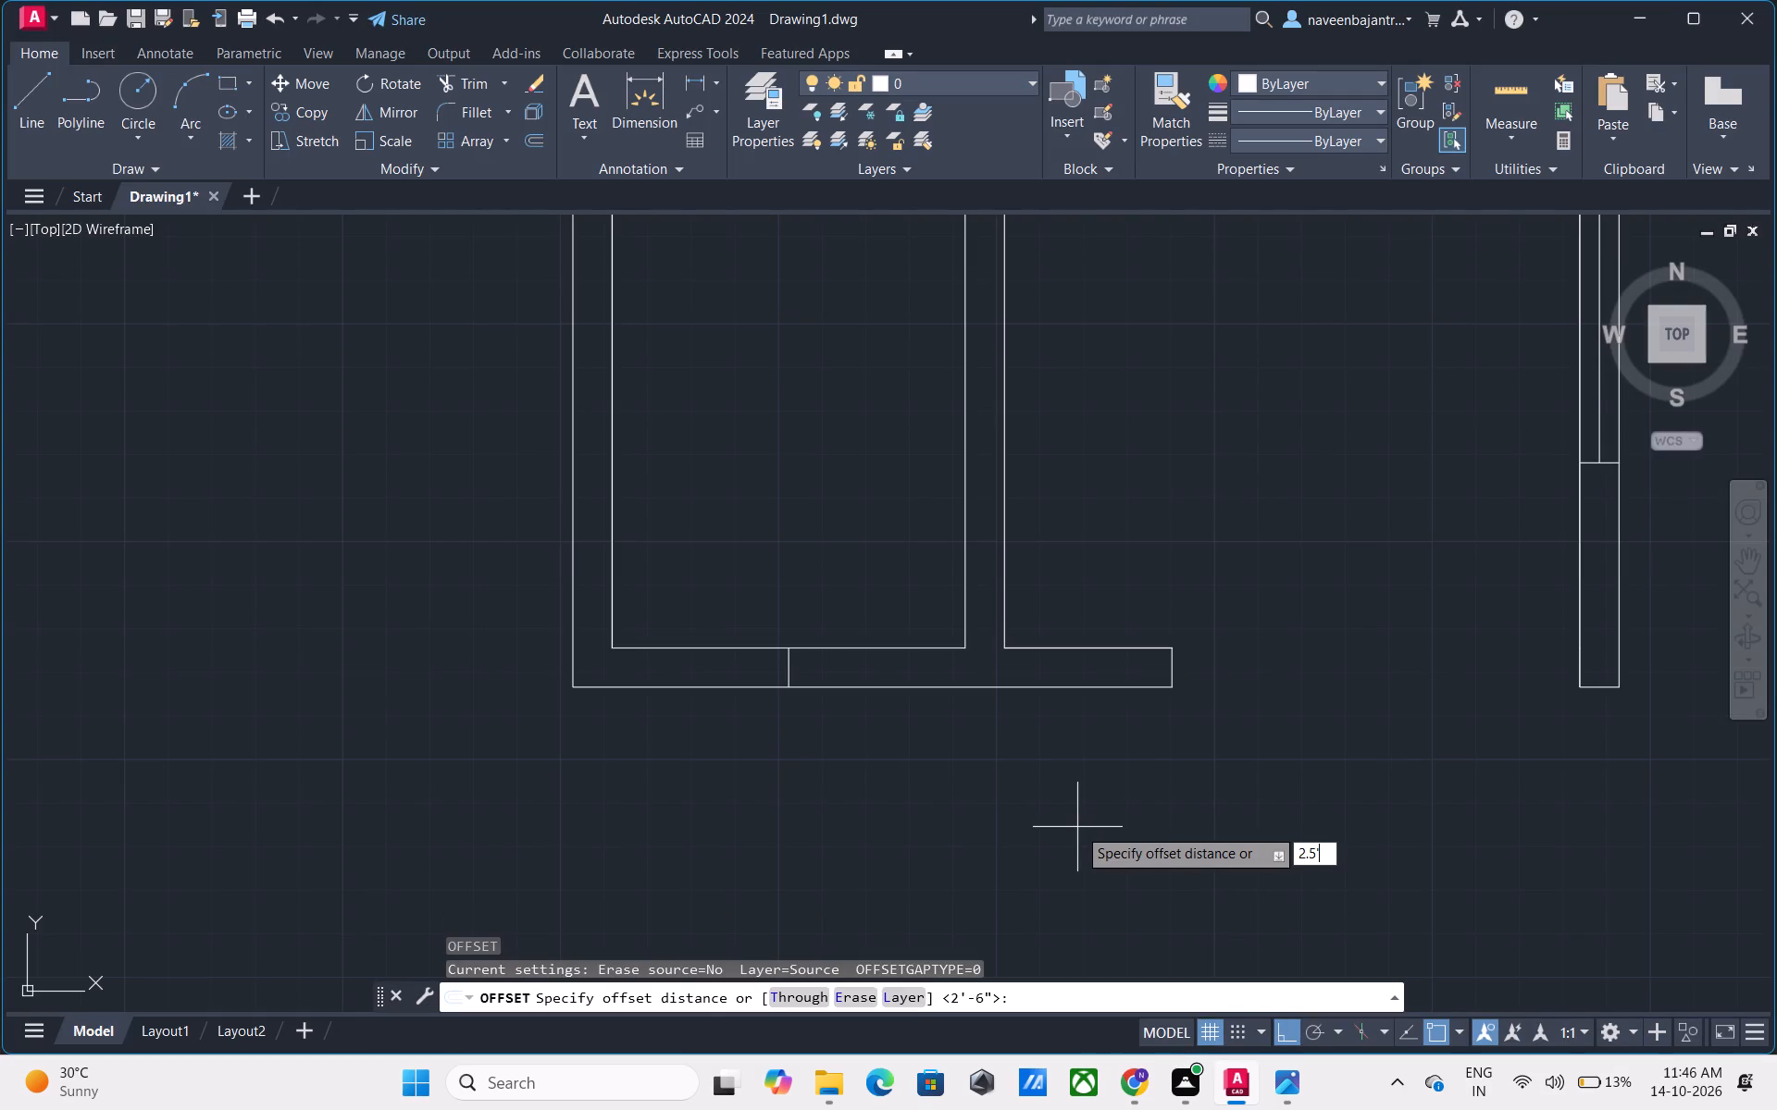
key(Return)
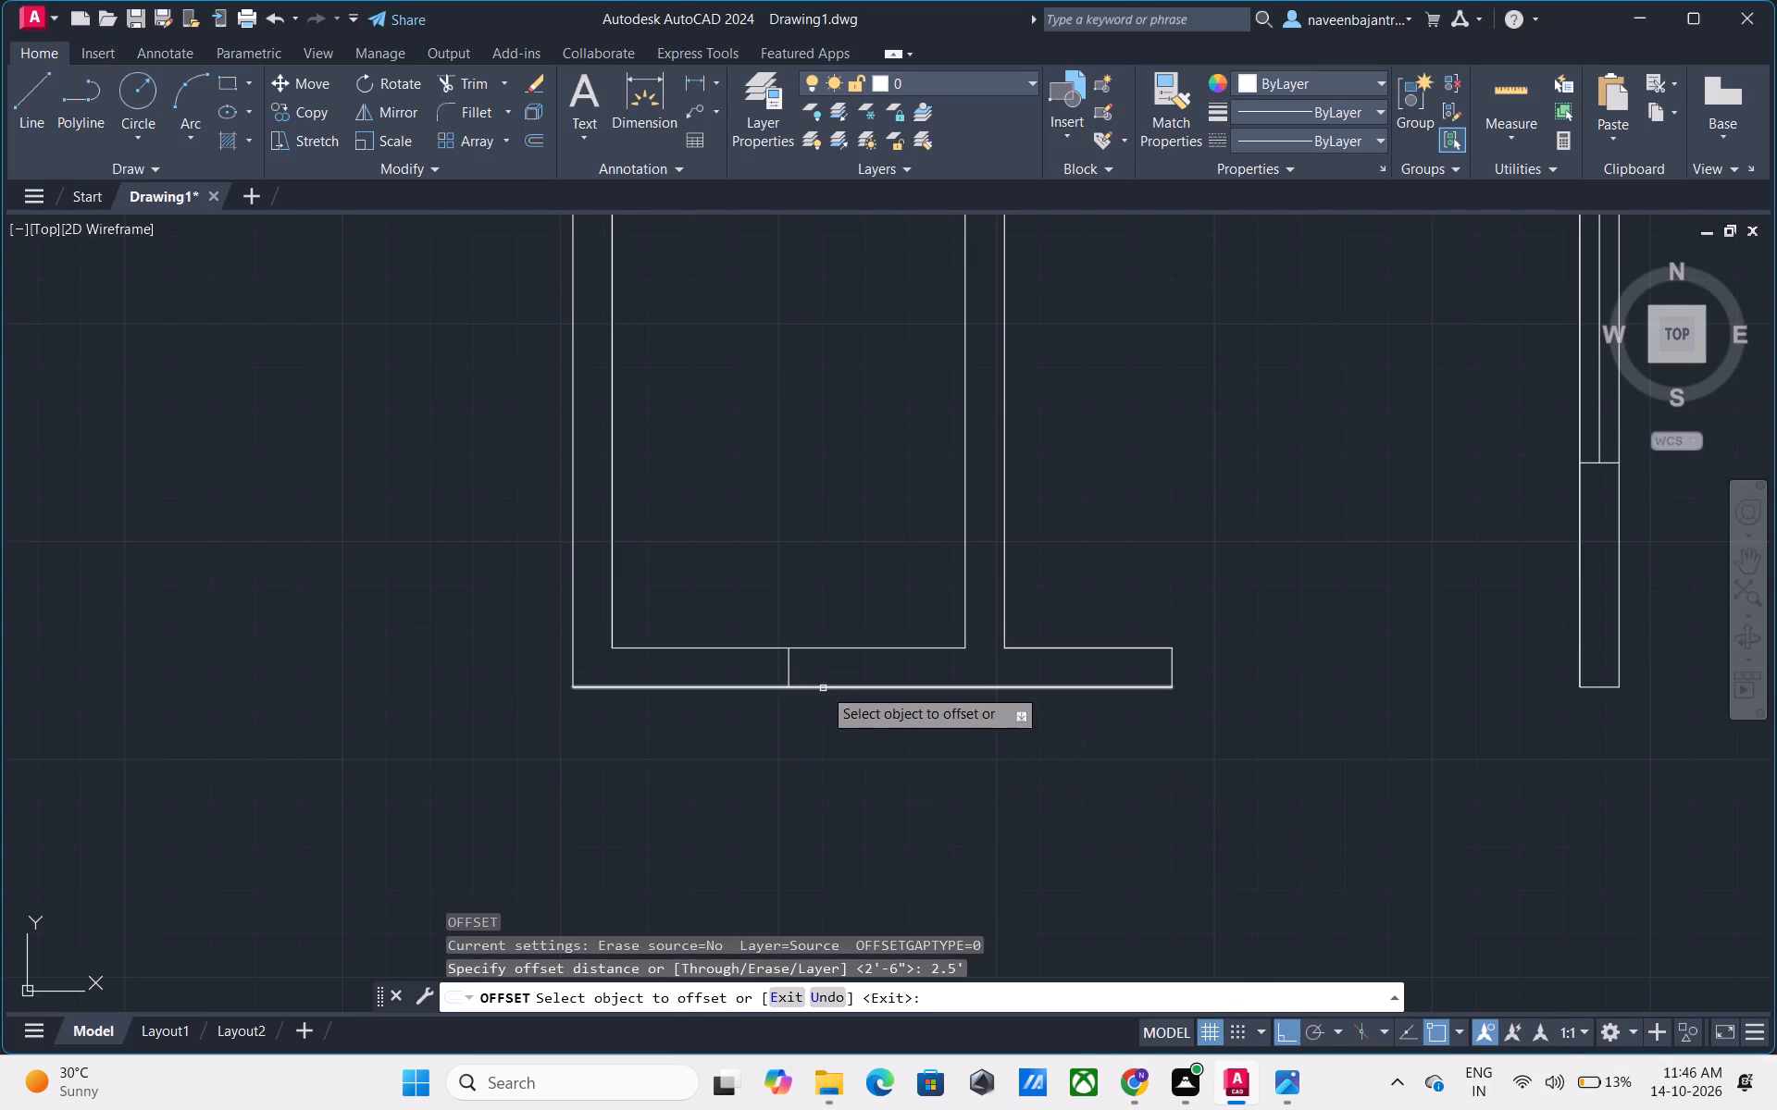
click(788, 668)
click(832, 669)
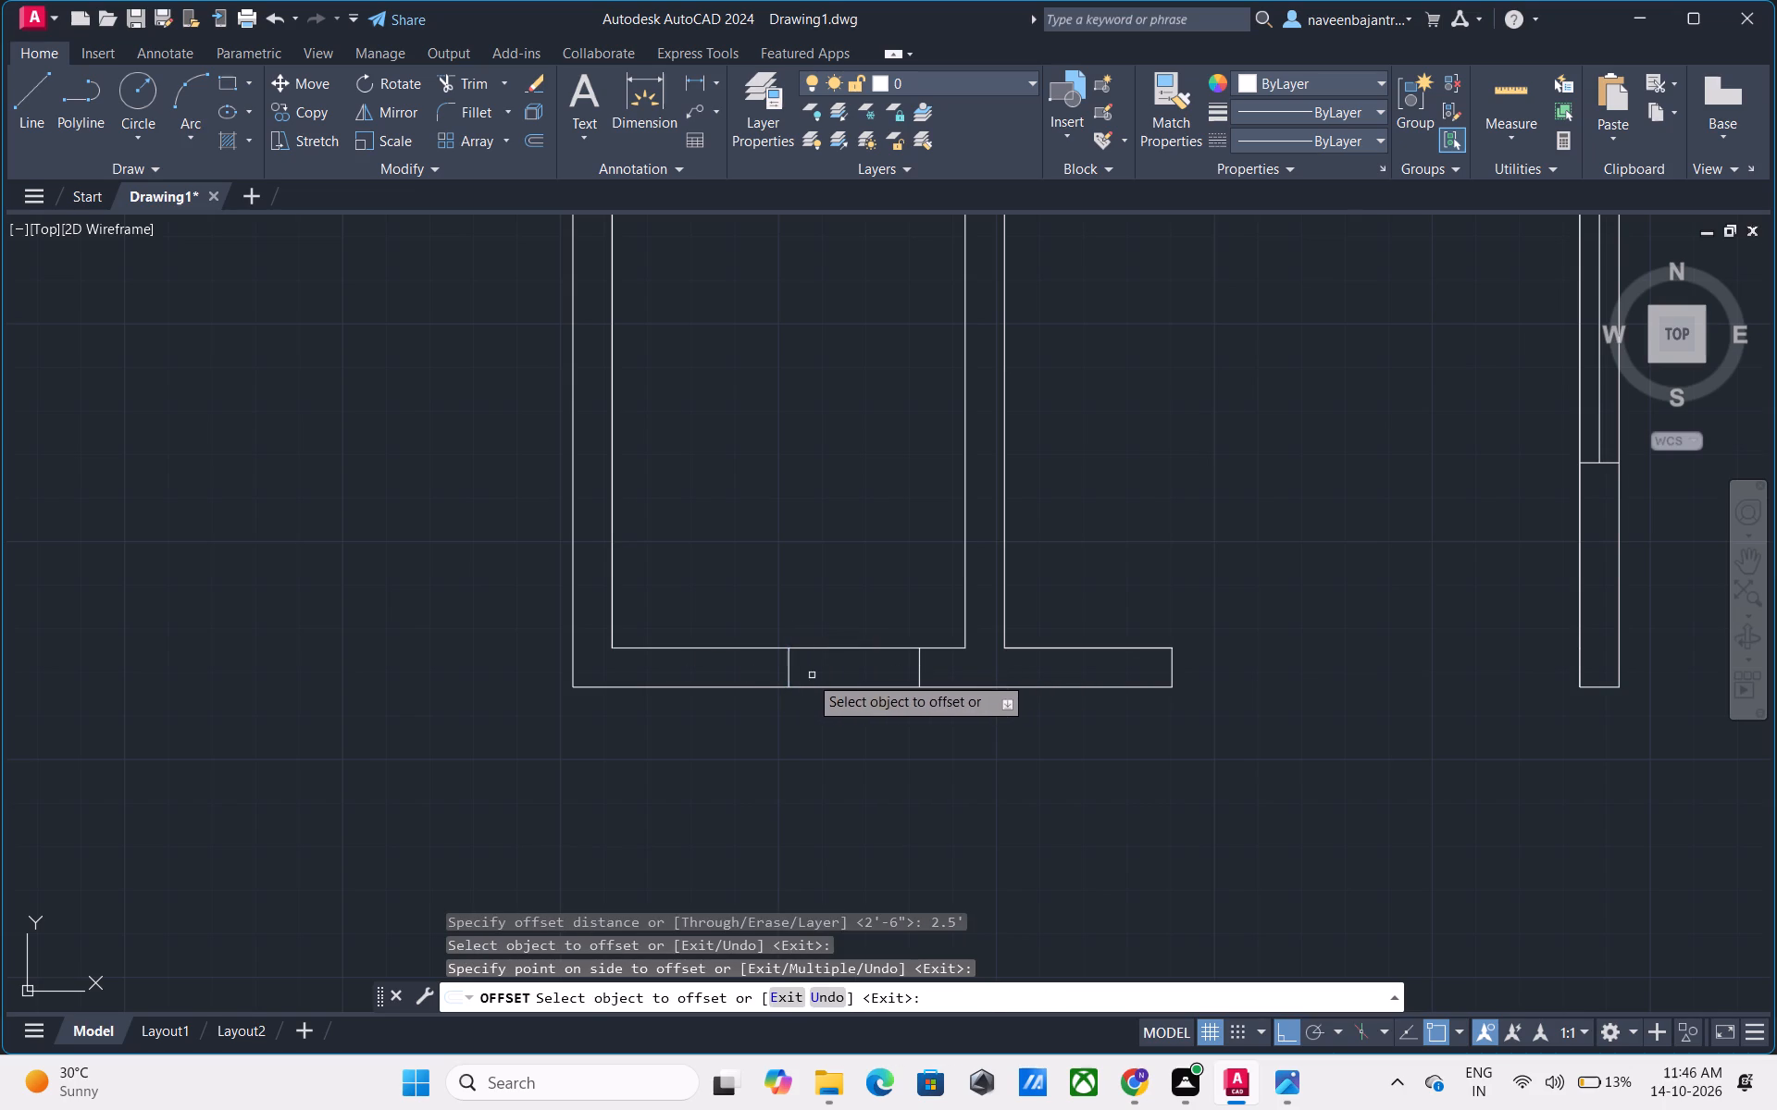
click(787, 675)
click(754, 676)
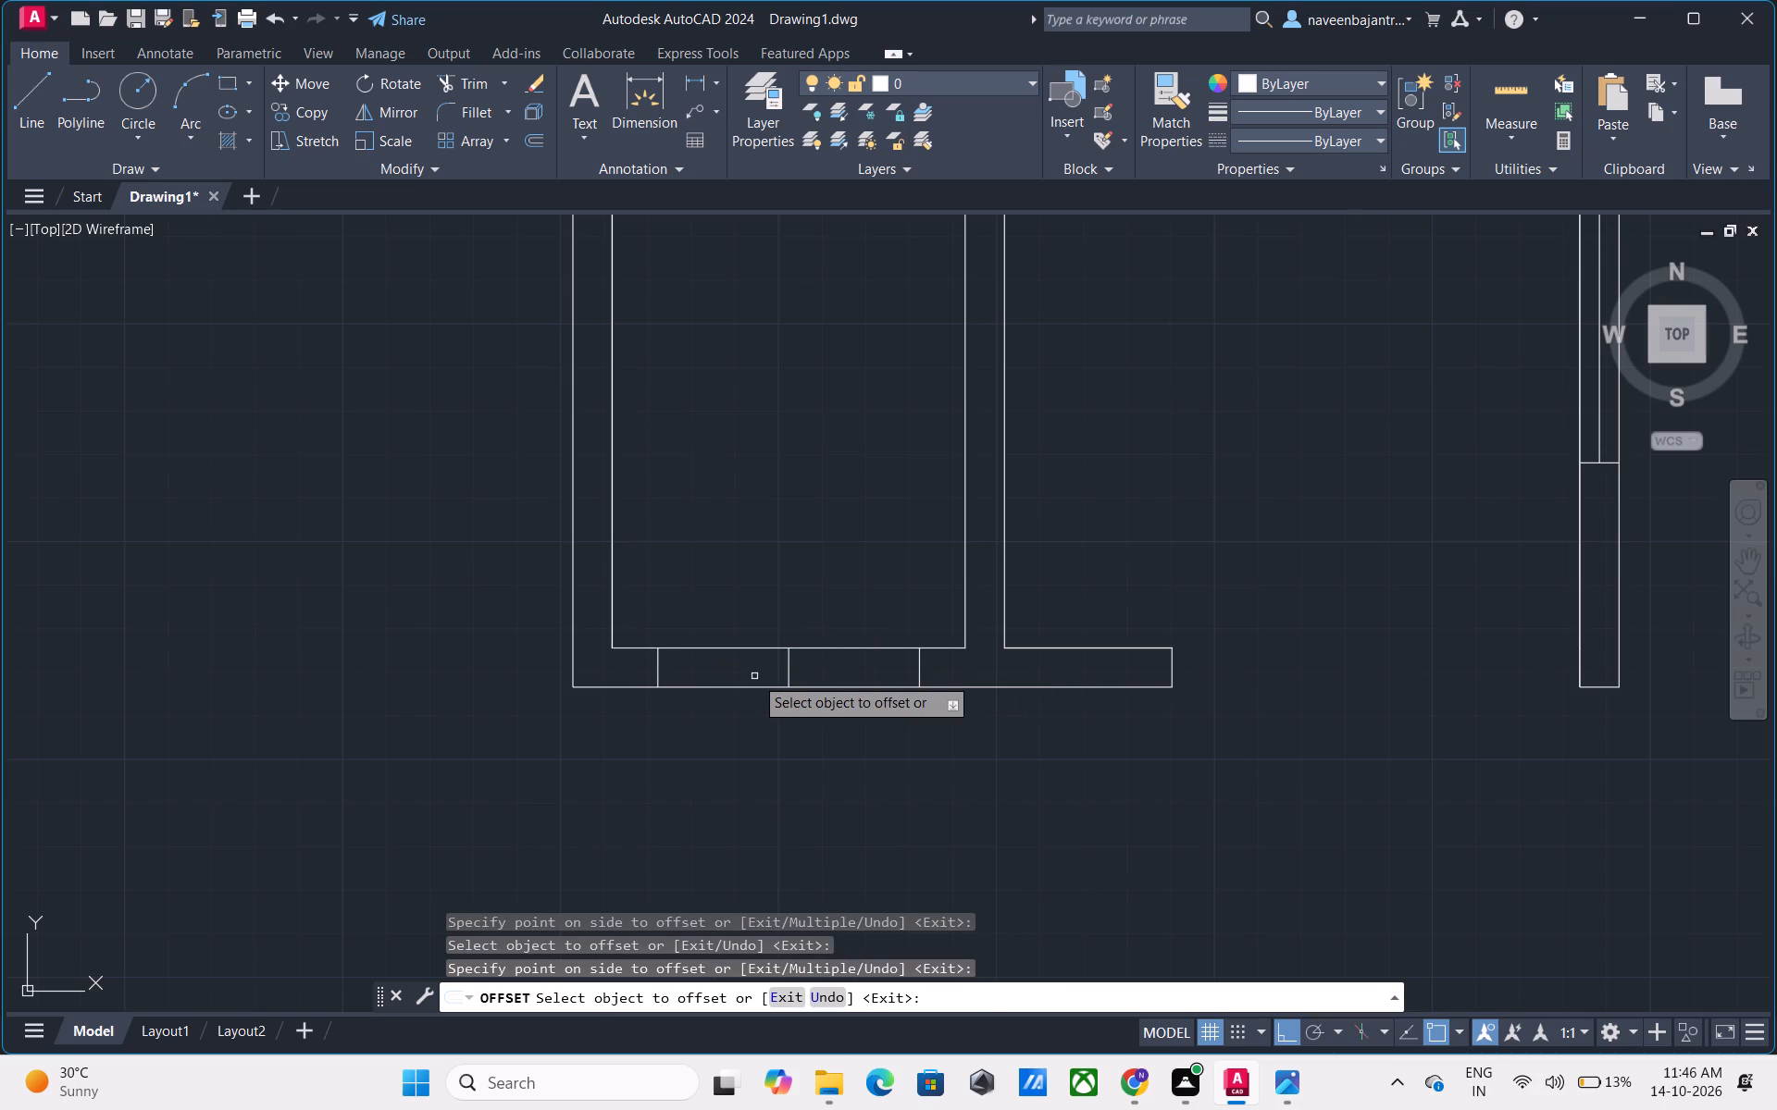
key(Escape)
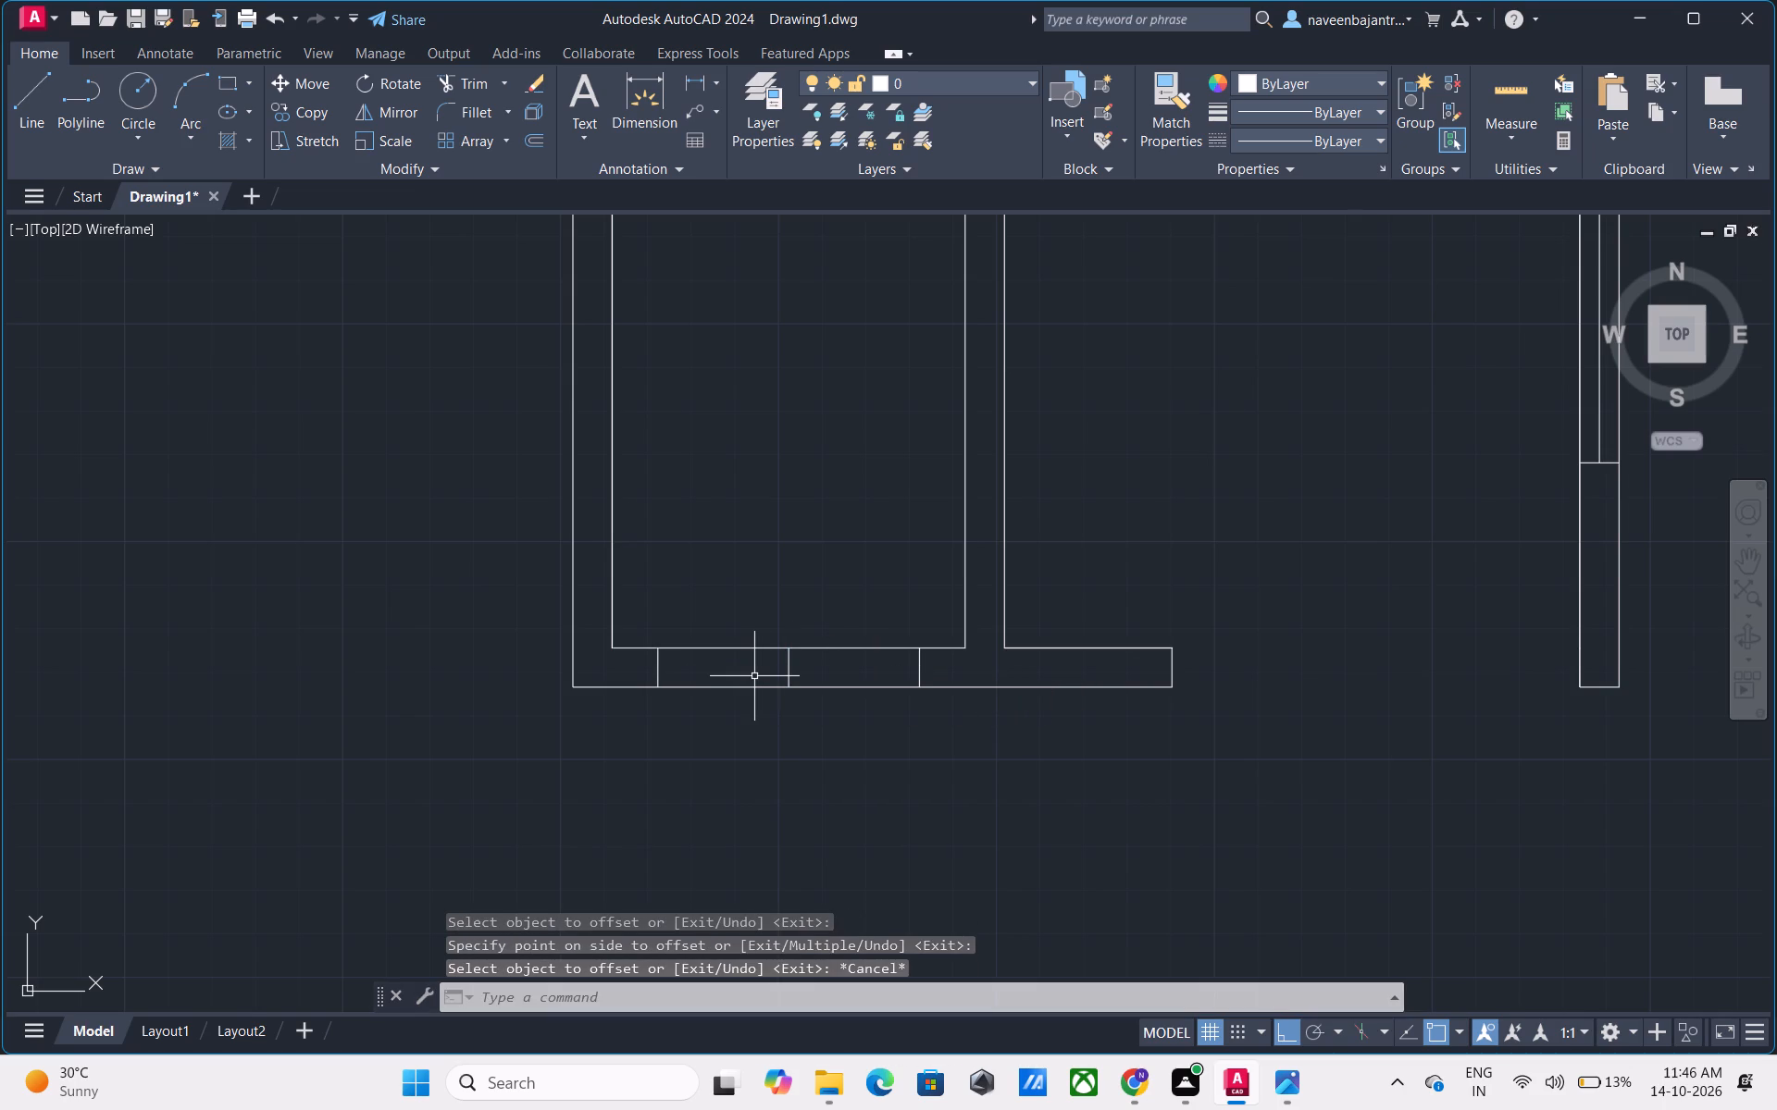
Trim away the middle guide line between the two window end lines on the southwest room's south wall.
text(TR)
key(space)
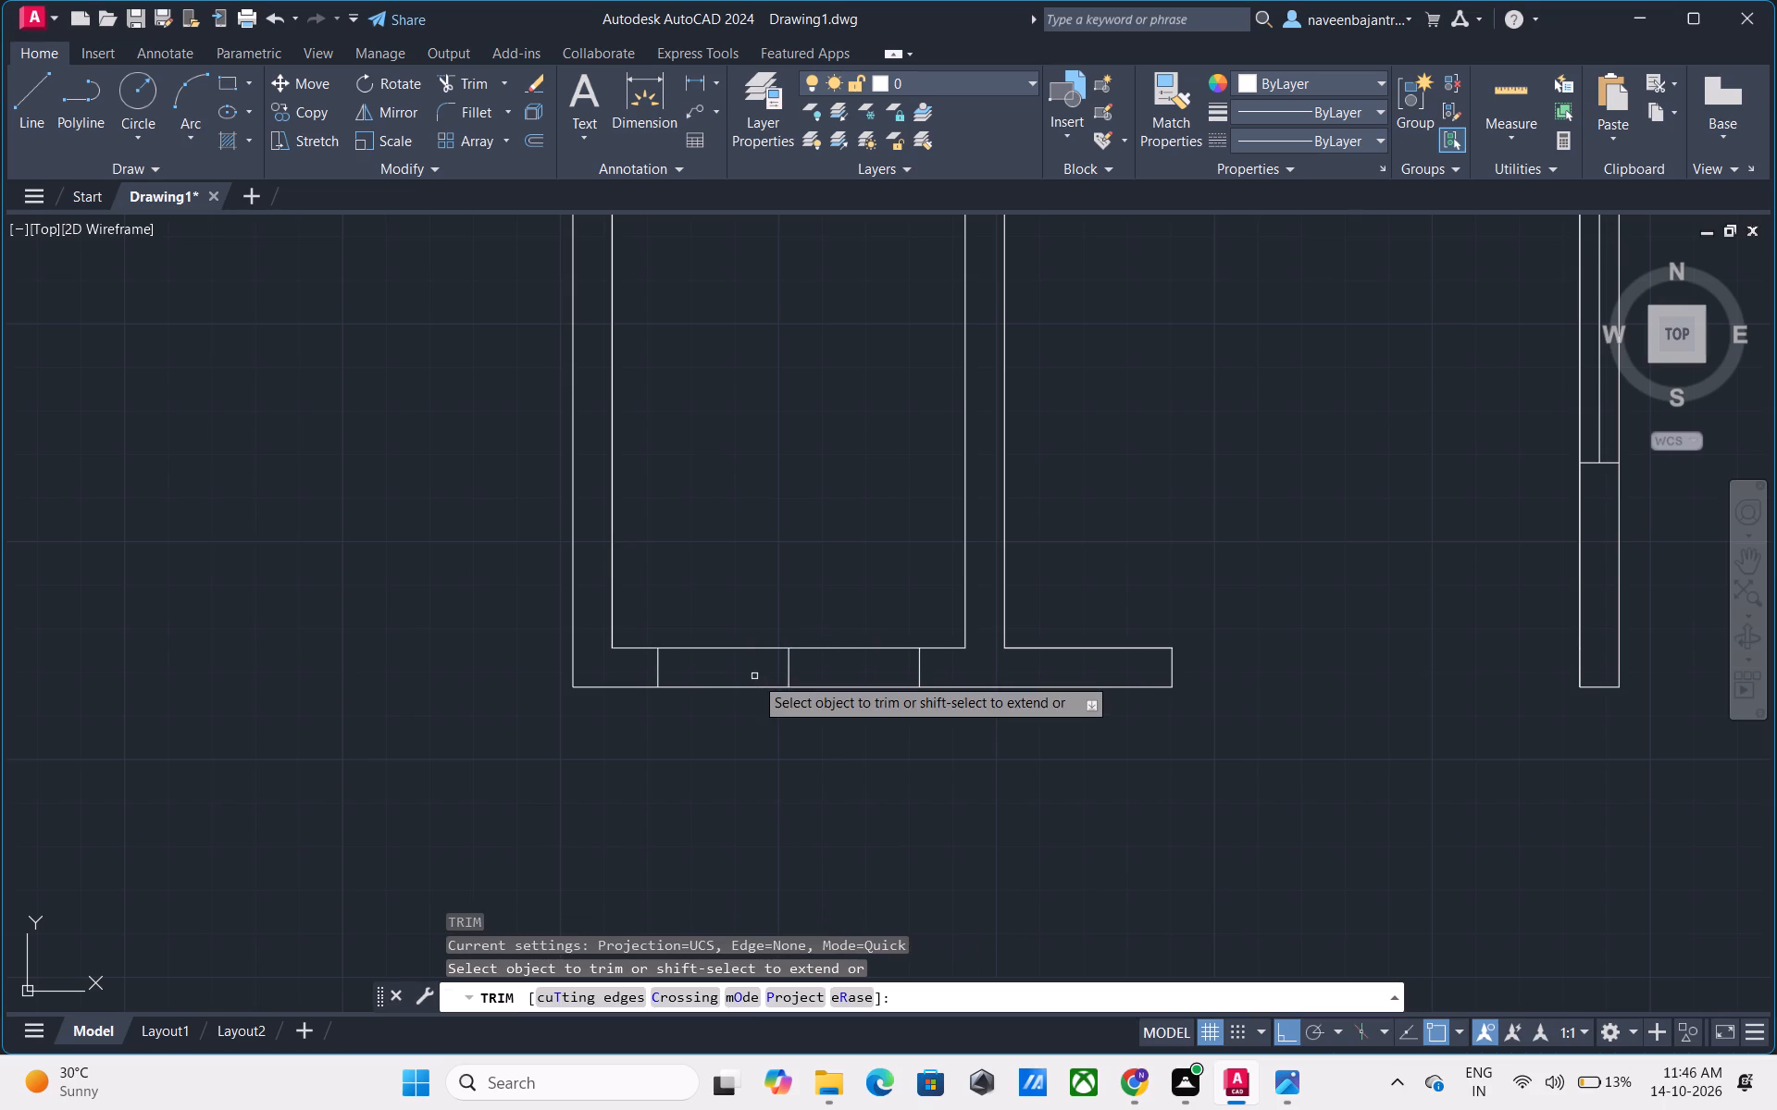
click(789, 670)
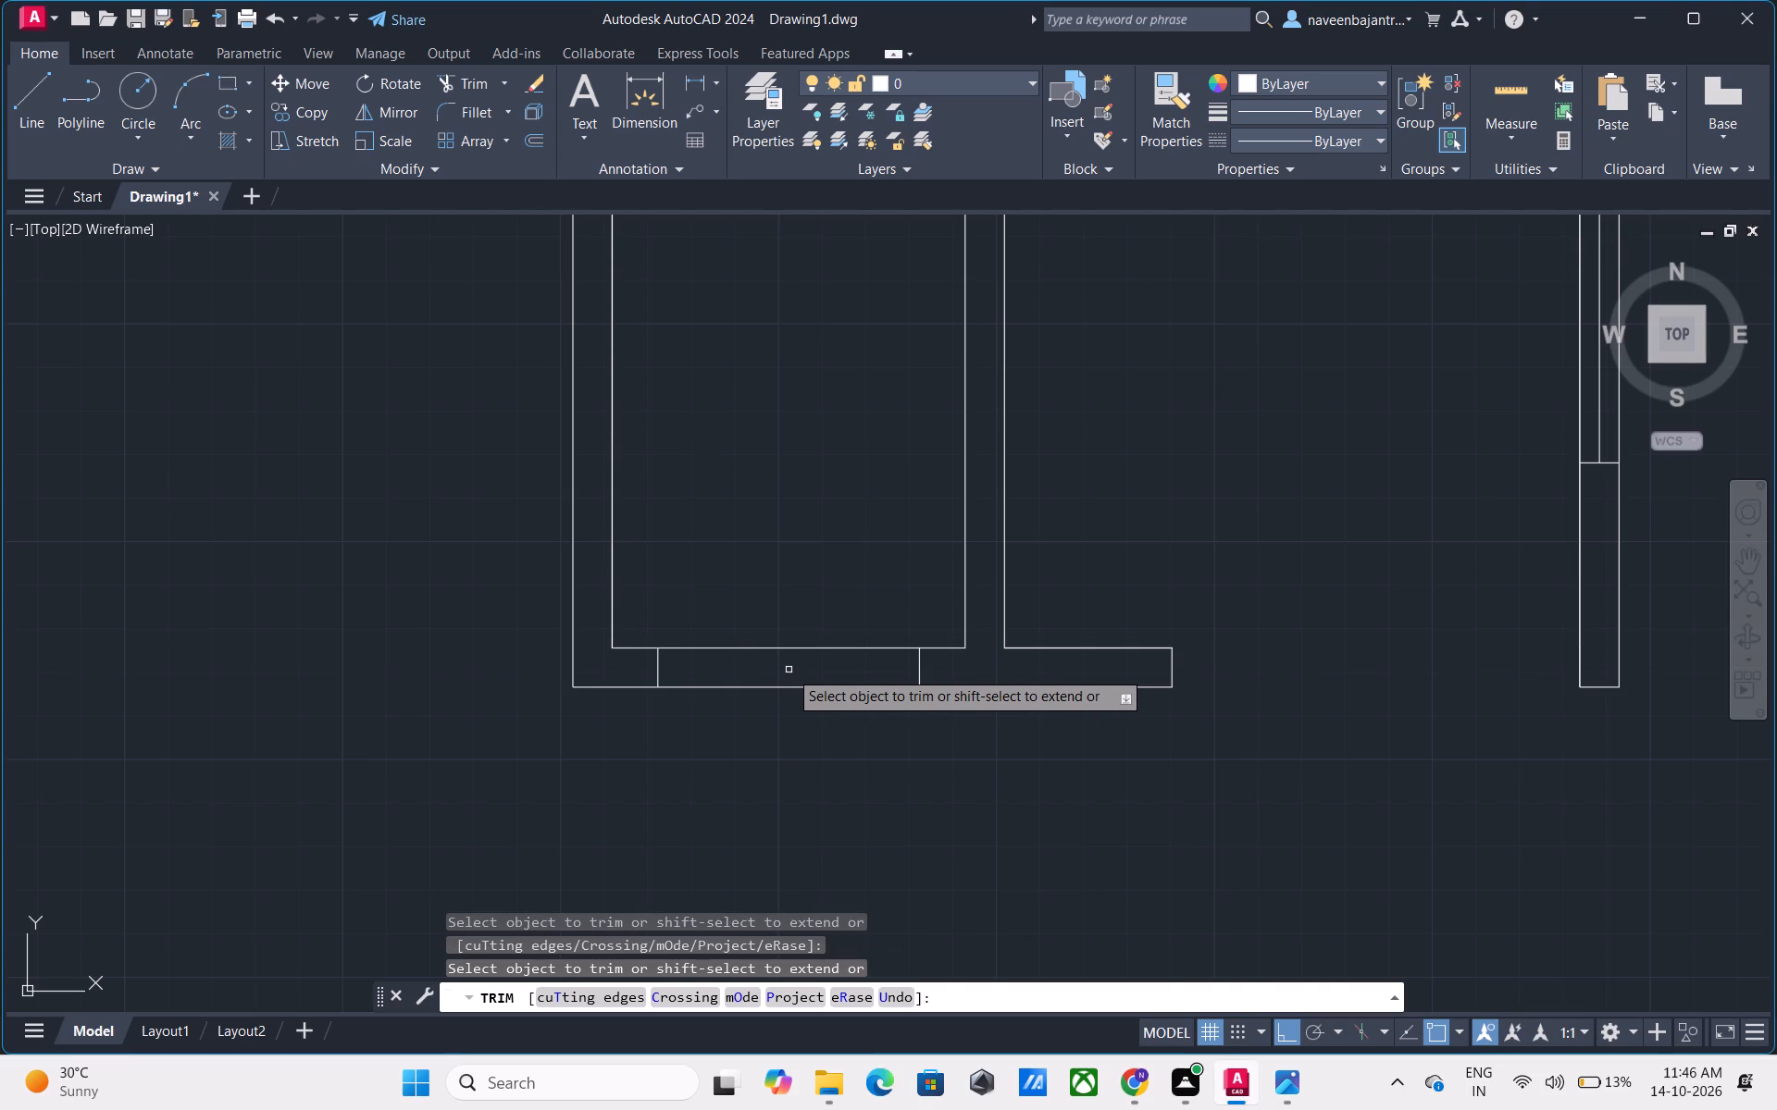
key(Escape)
Draw a horizontal glazing line joining the midpoints of the window's two end lines in the southwest room's south wall.
text(L)
key(space)
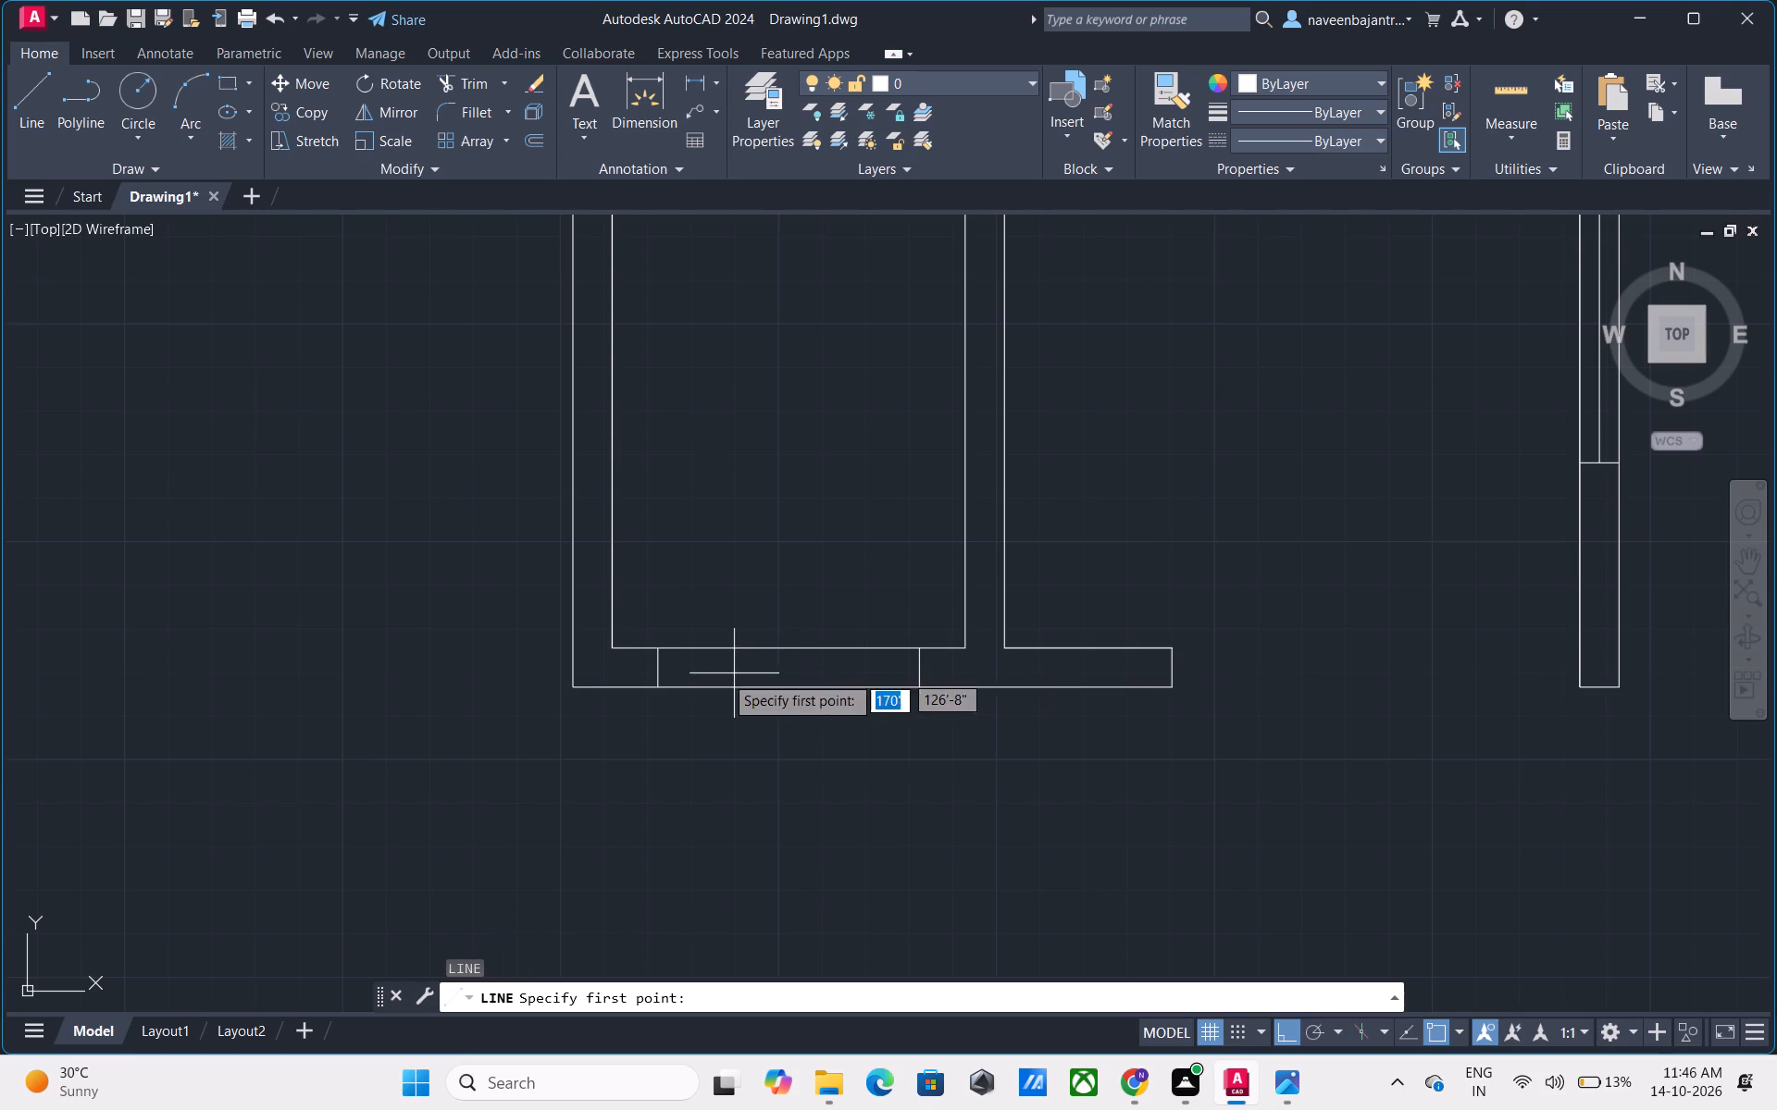
click(657, 673)
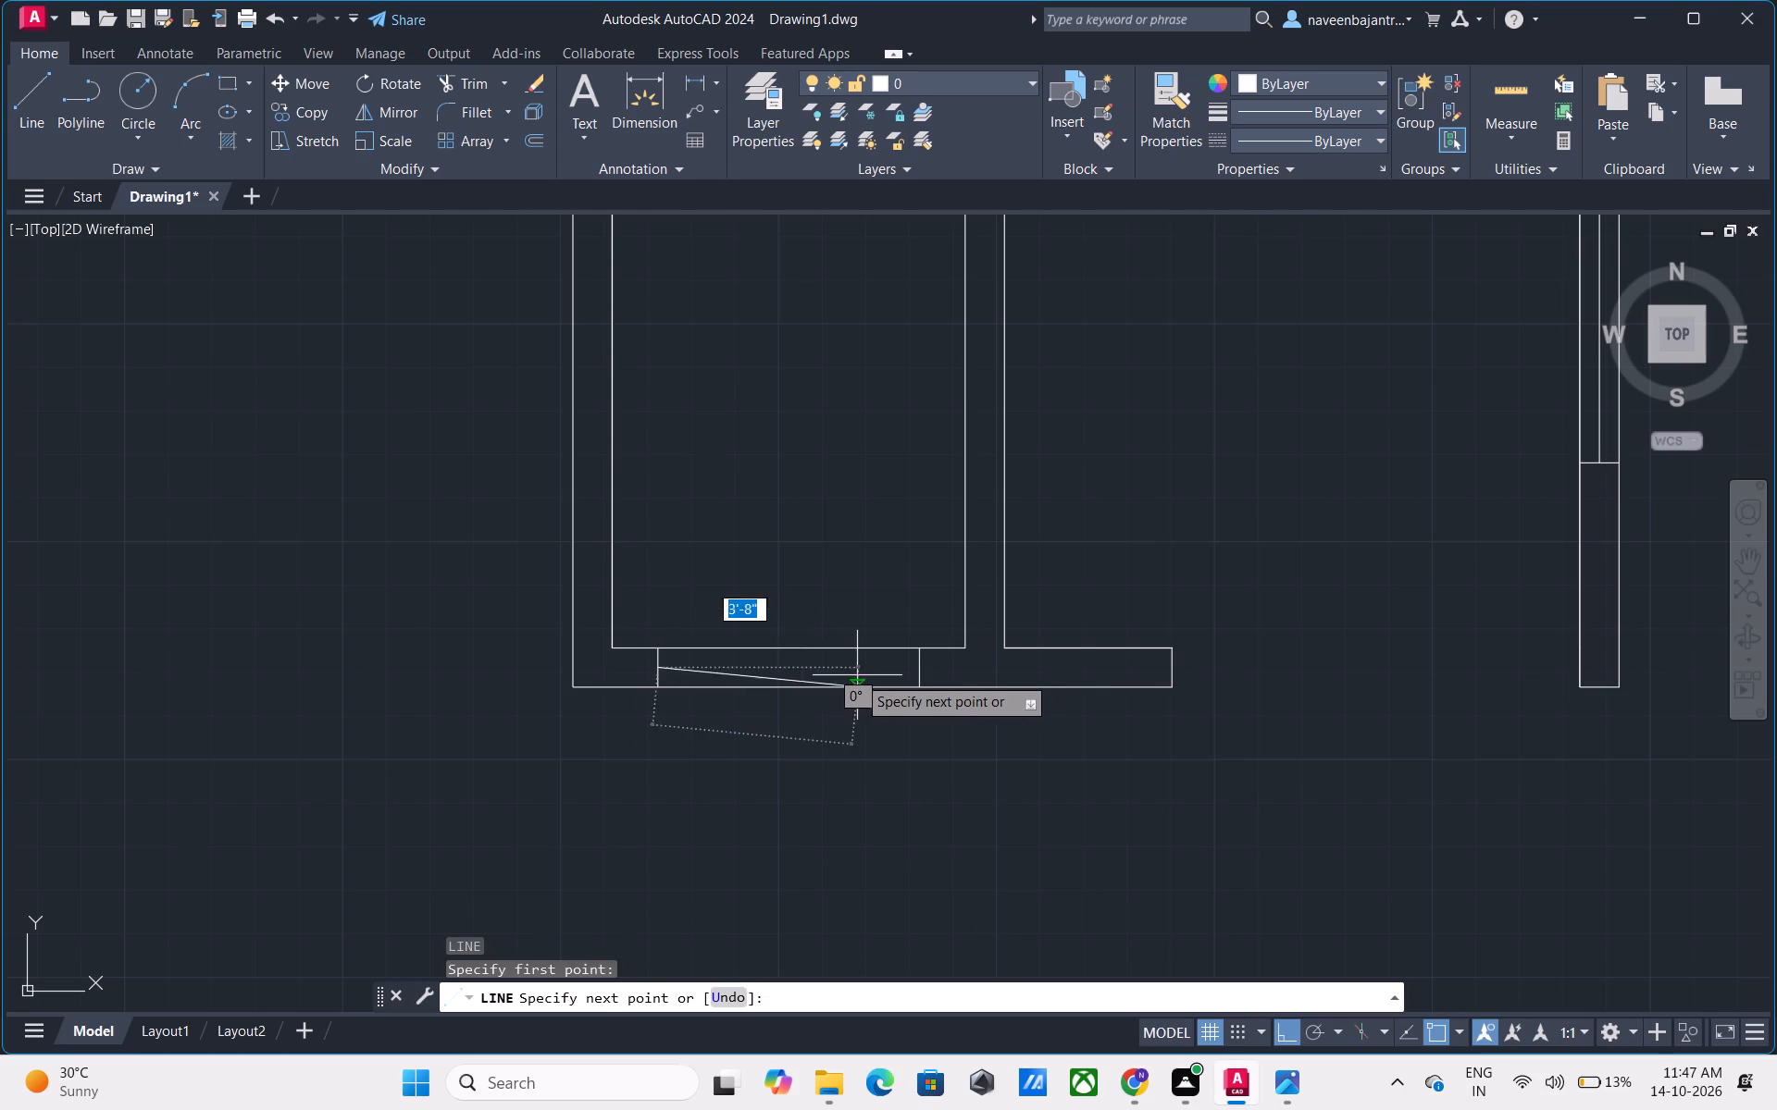
click(925, 670)
key(Escape)
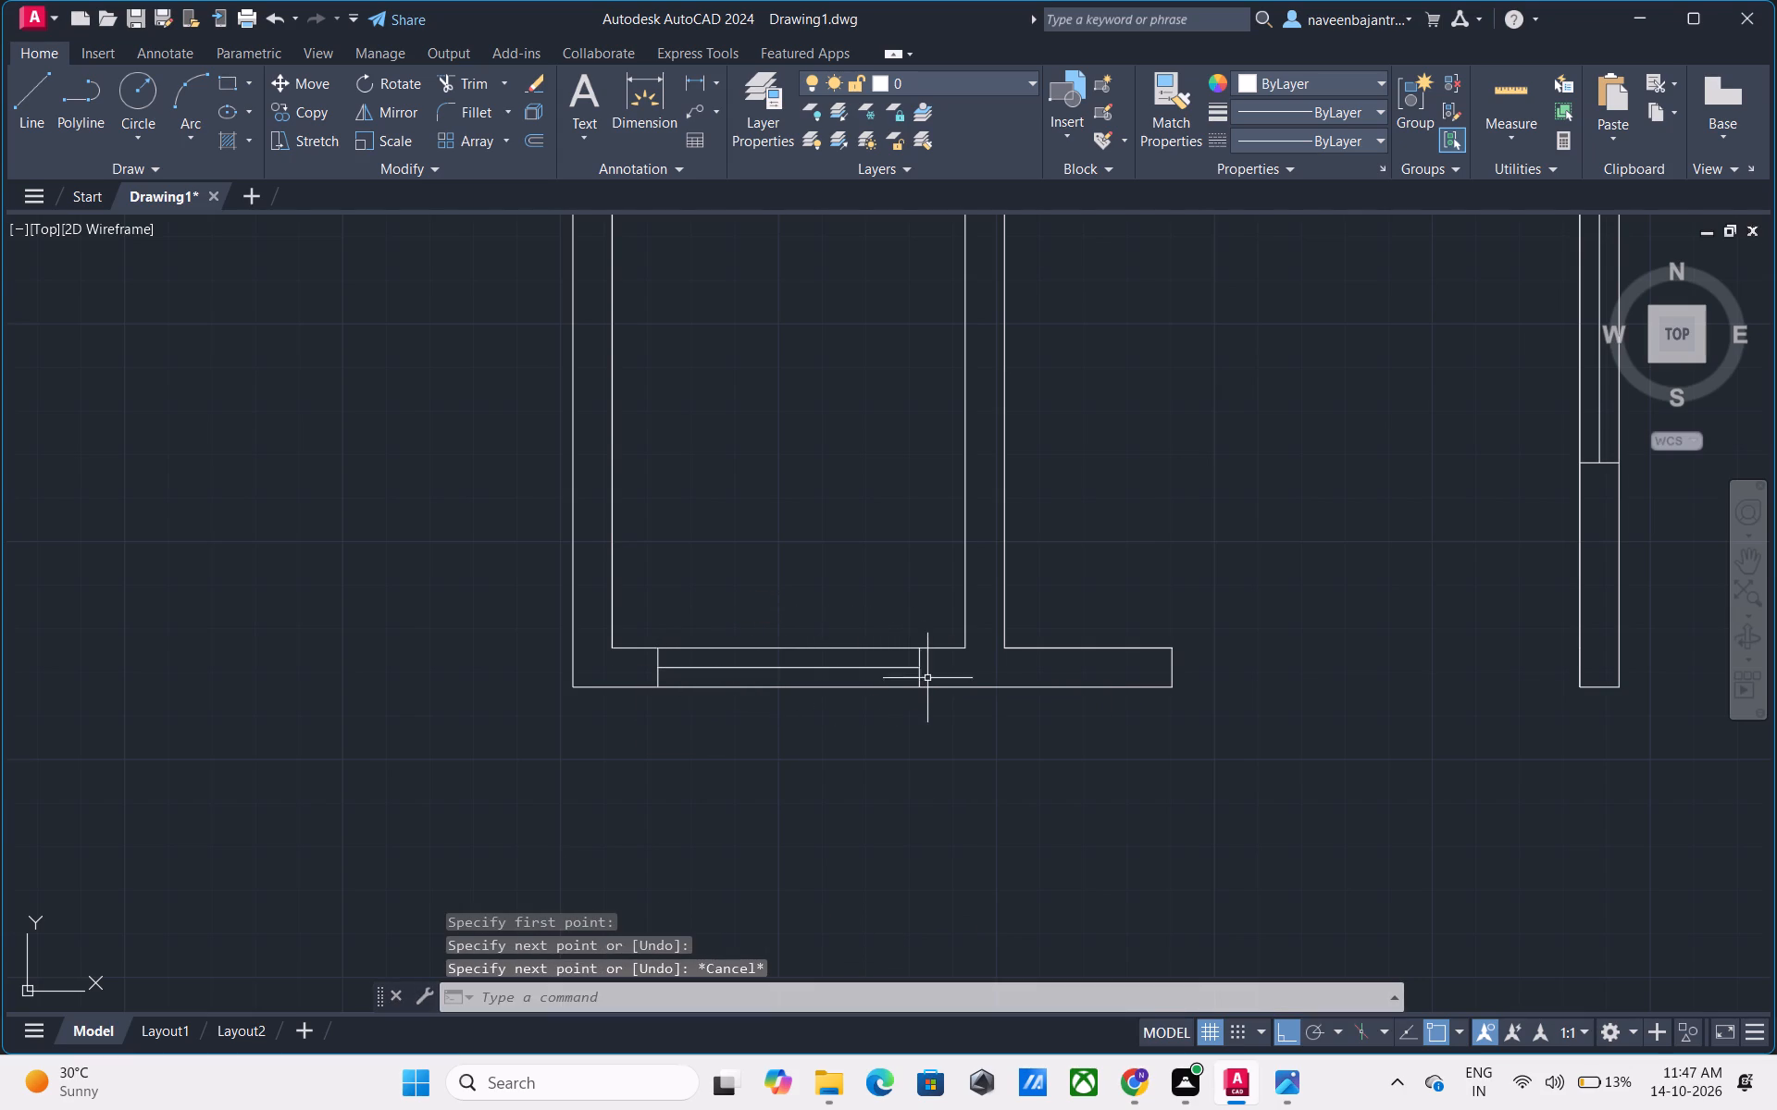
Draw a 9" line across the south end of the southwest room's east partition, level with the south wall's inner face.
scroll(979, 742, down, 1)
middle_drag(979, 742, 851, 794)
scroll(851, 794, down, 1)
key(Escape)
text(L)
key(space)
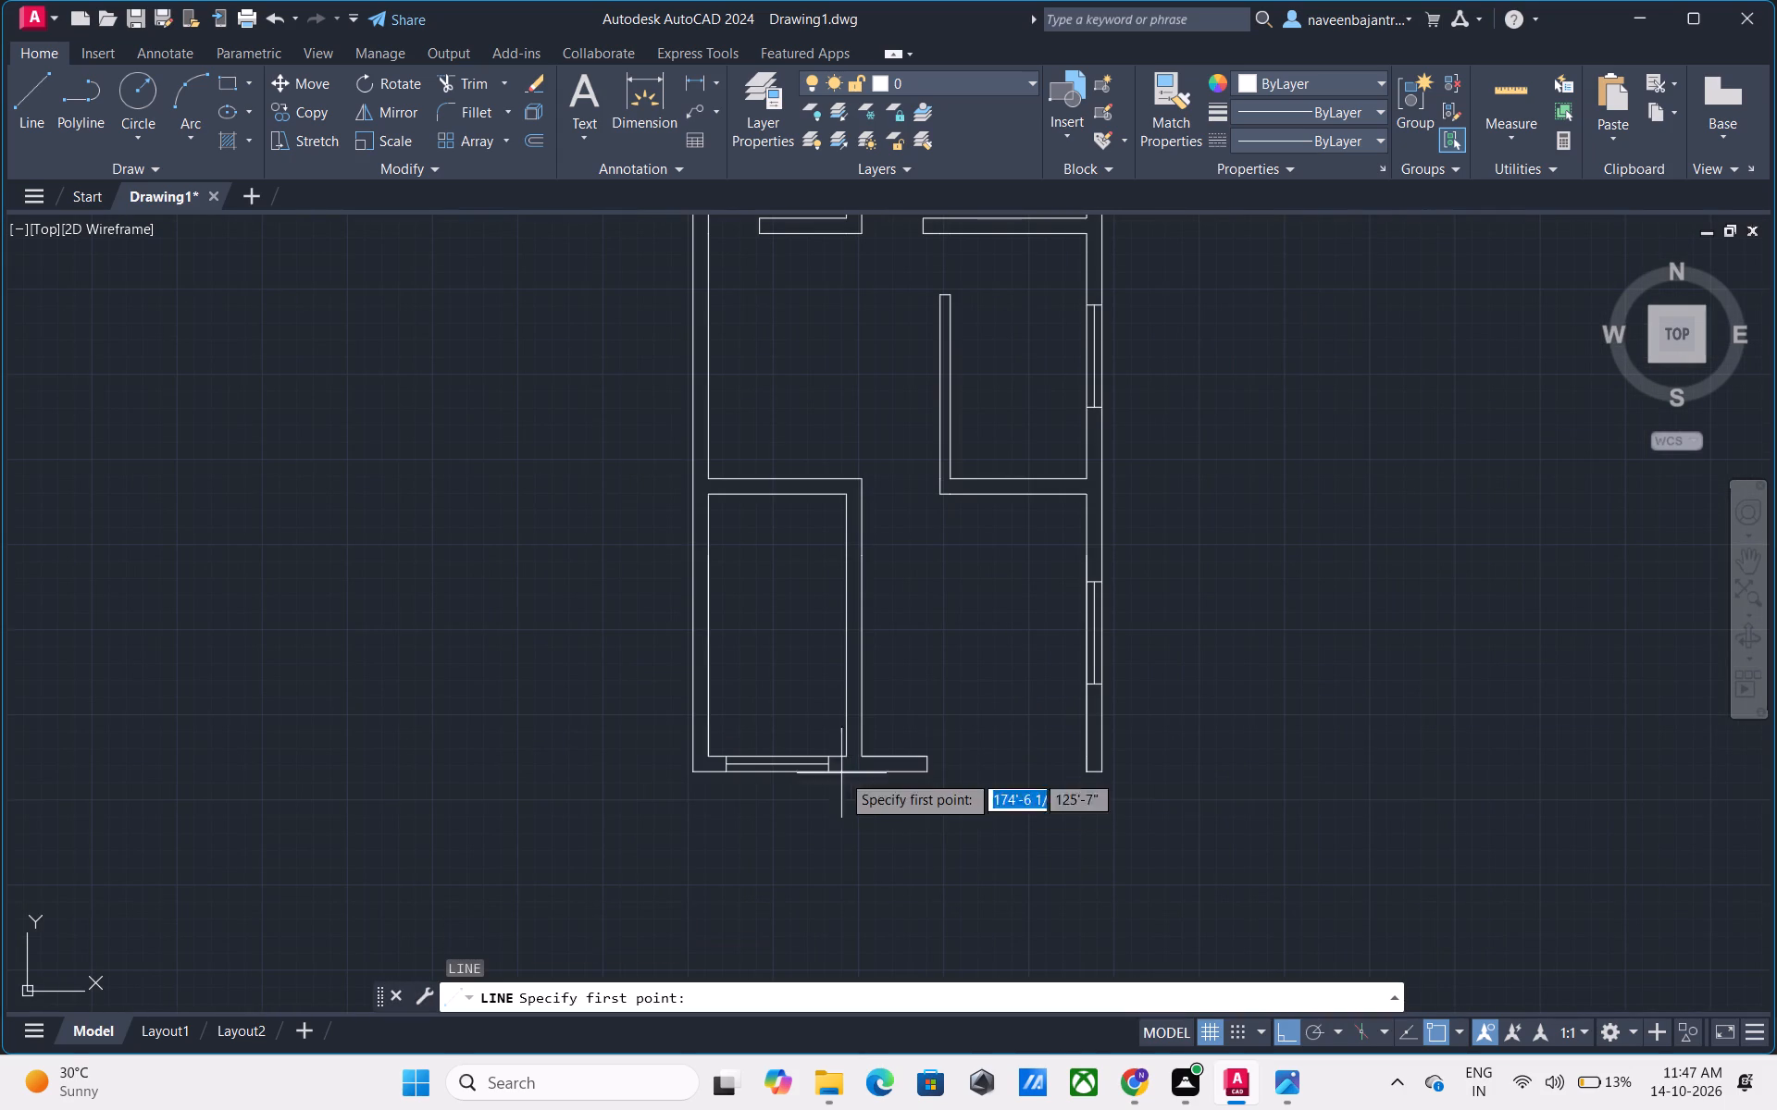
scroll(854, 762, up, 4)
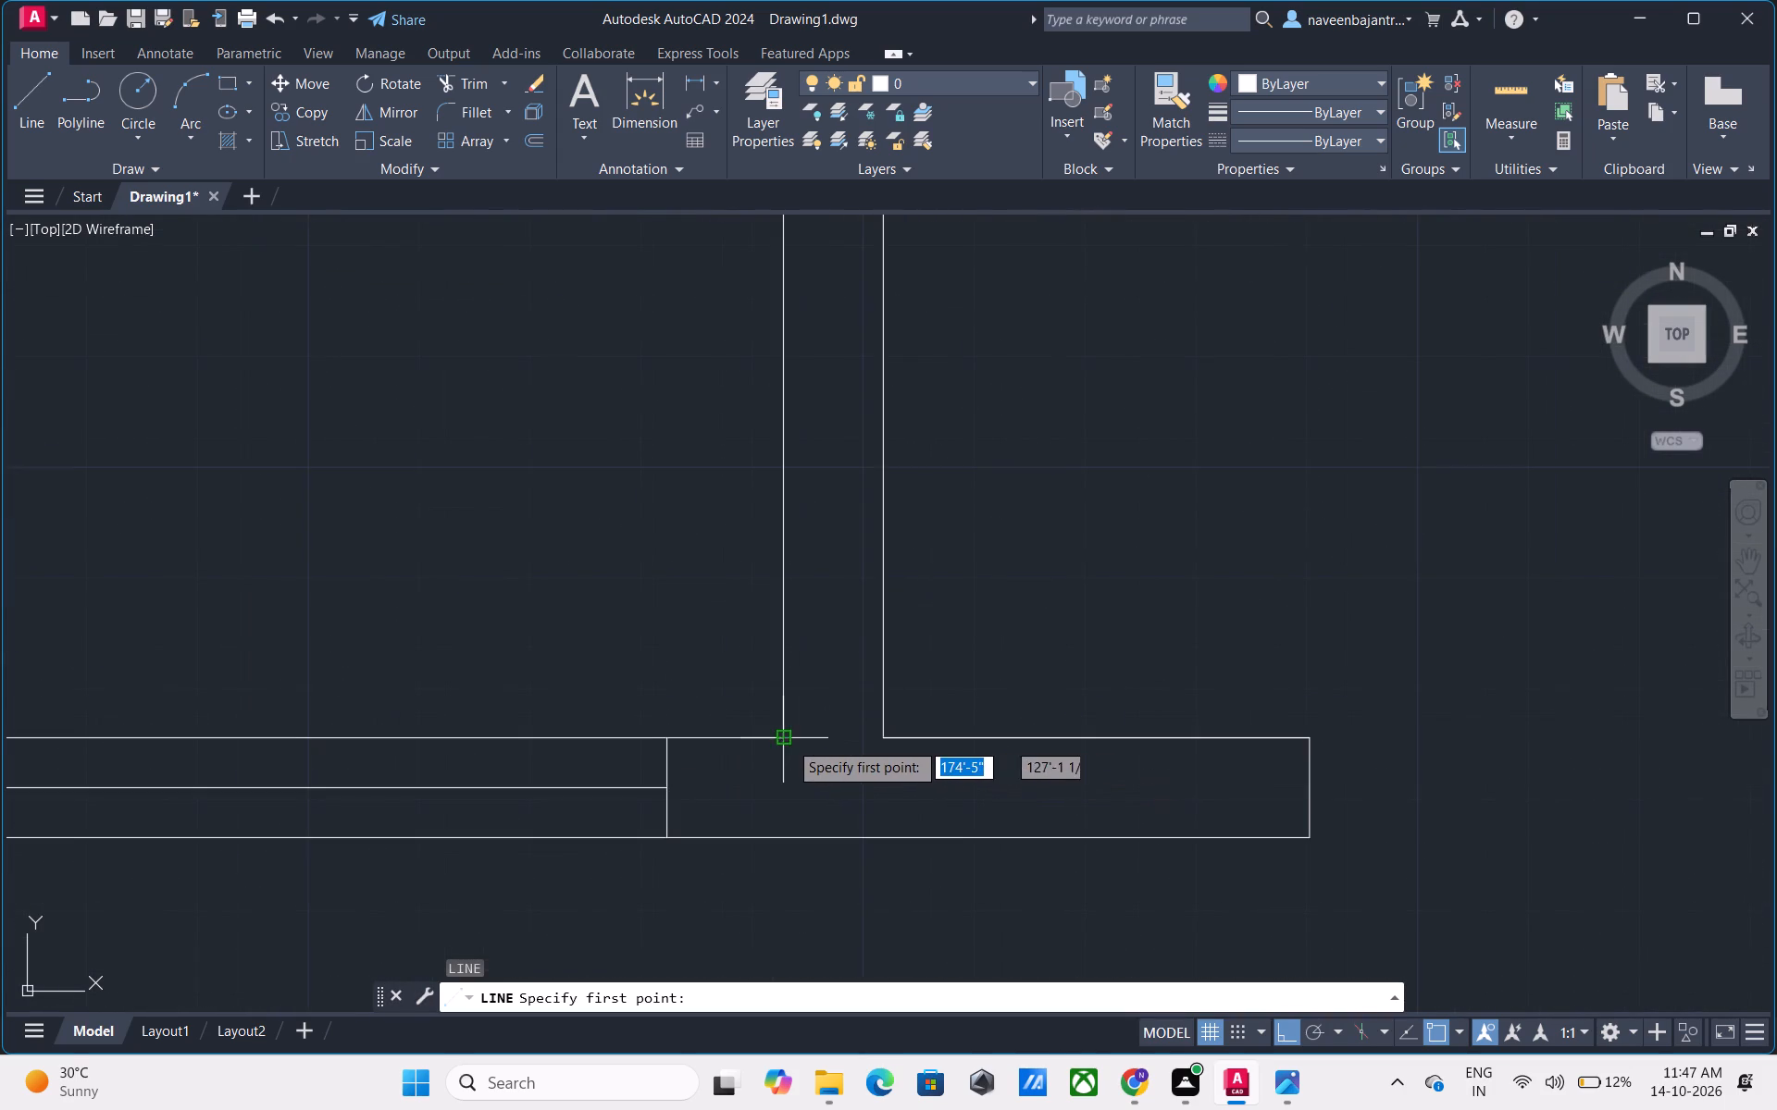
click(785, 735)
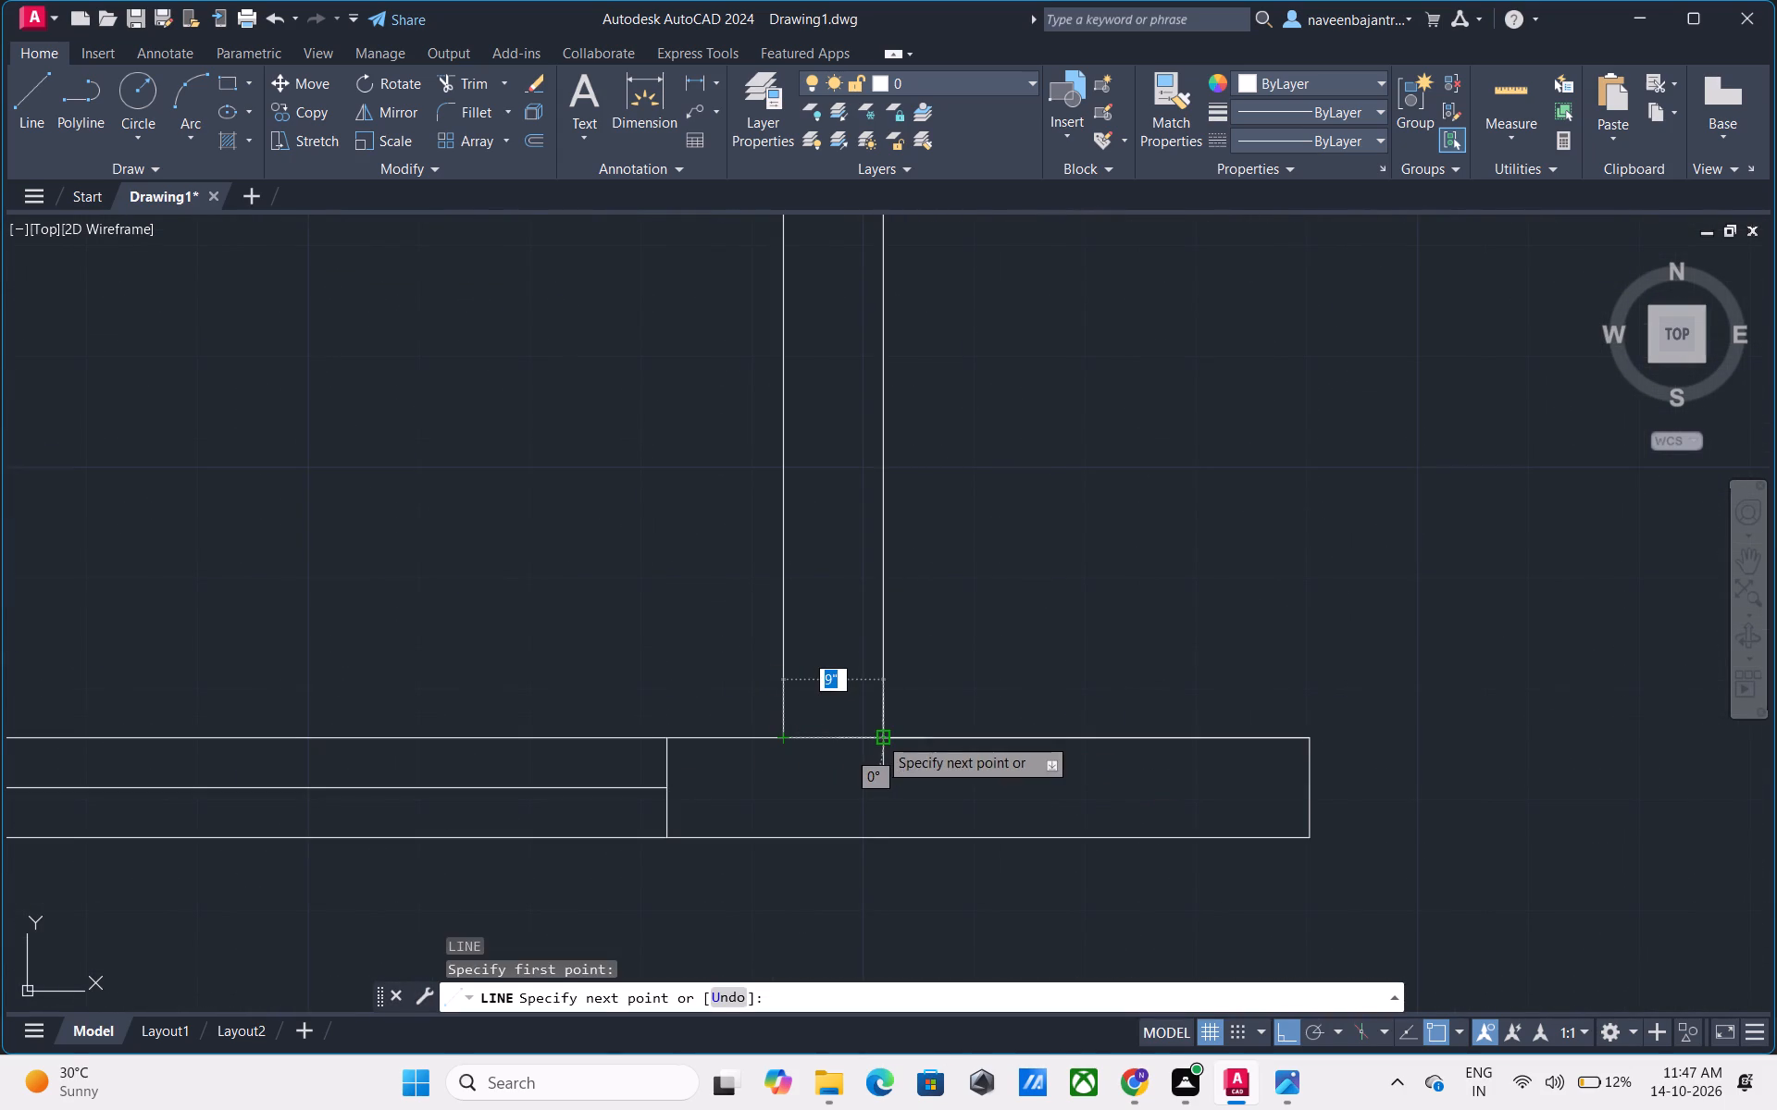
click(878, 736)
key(Escape)
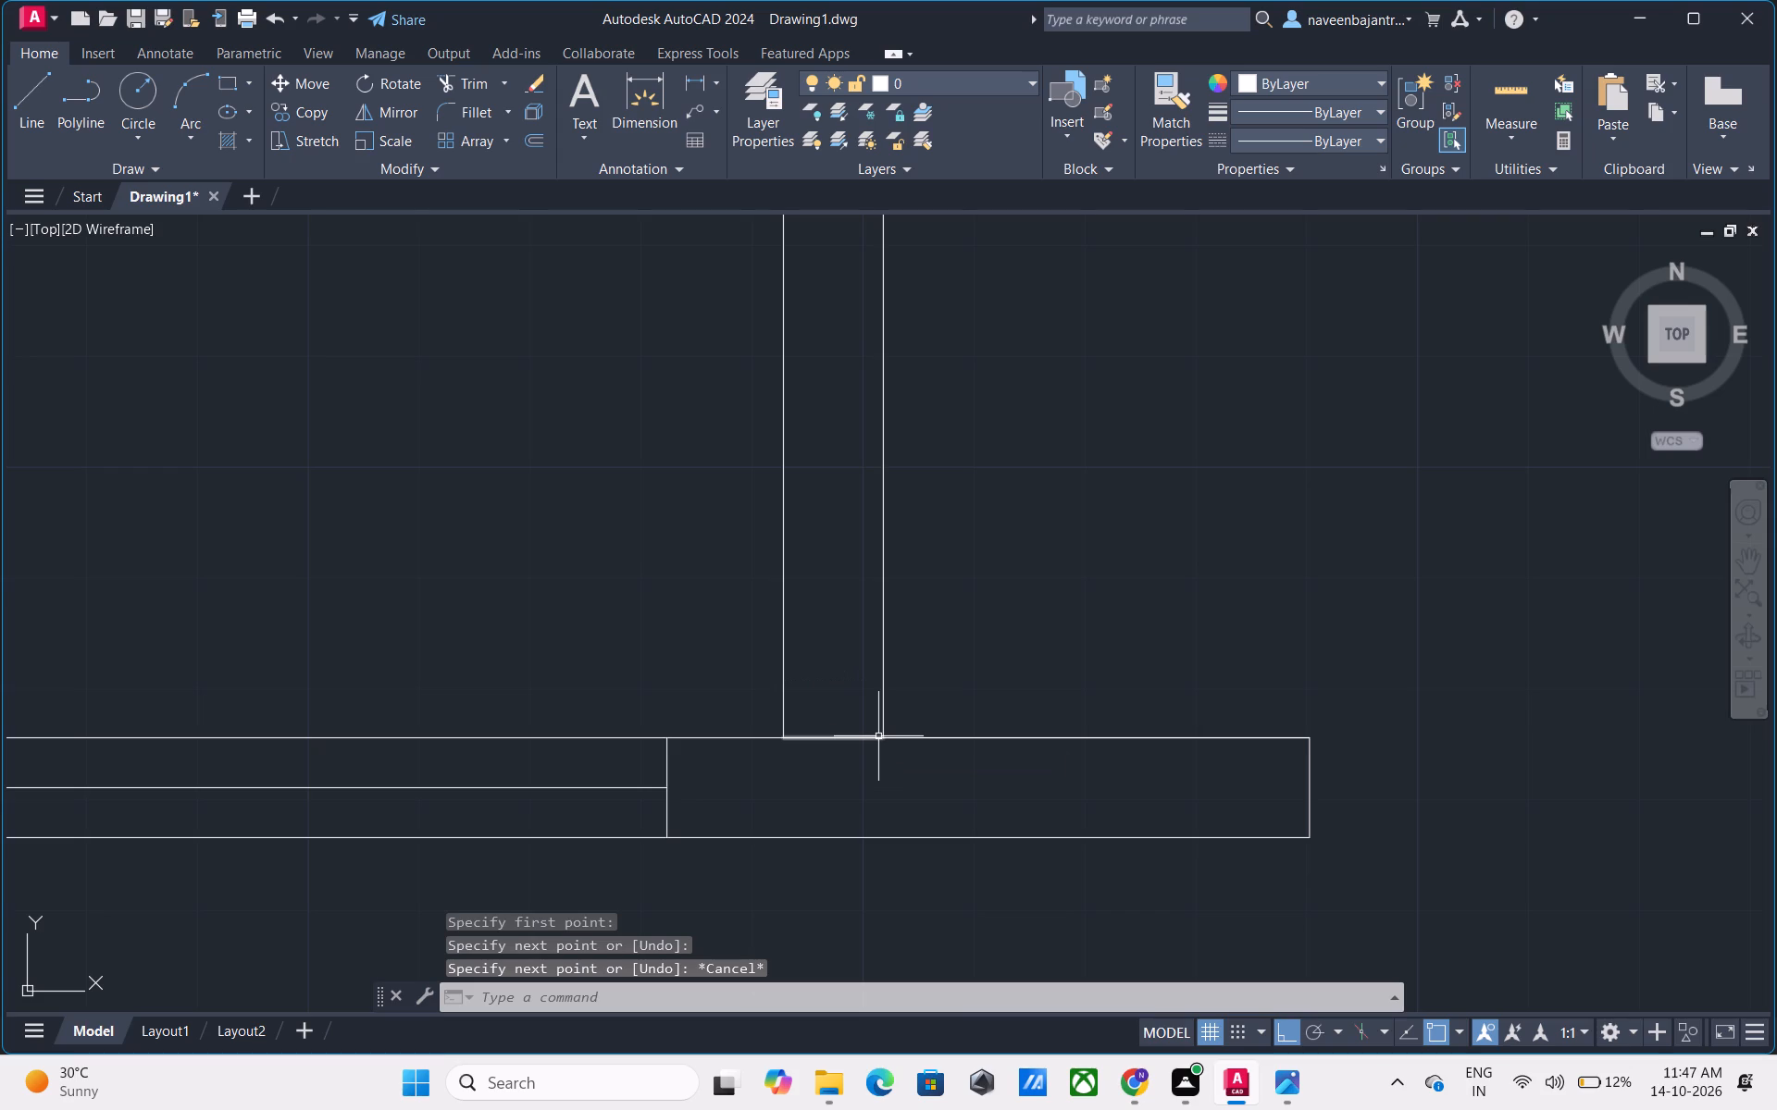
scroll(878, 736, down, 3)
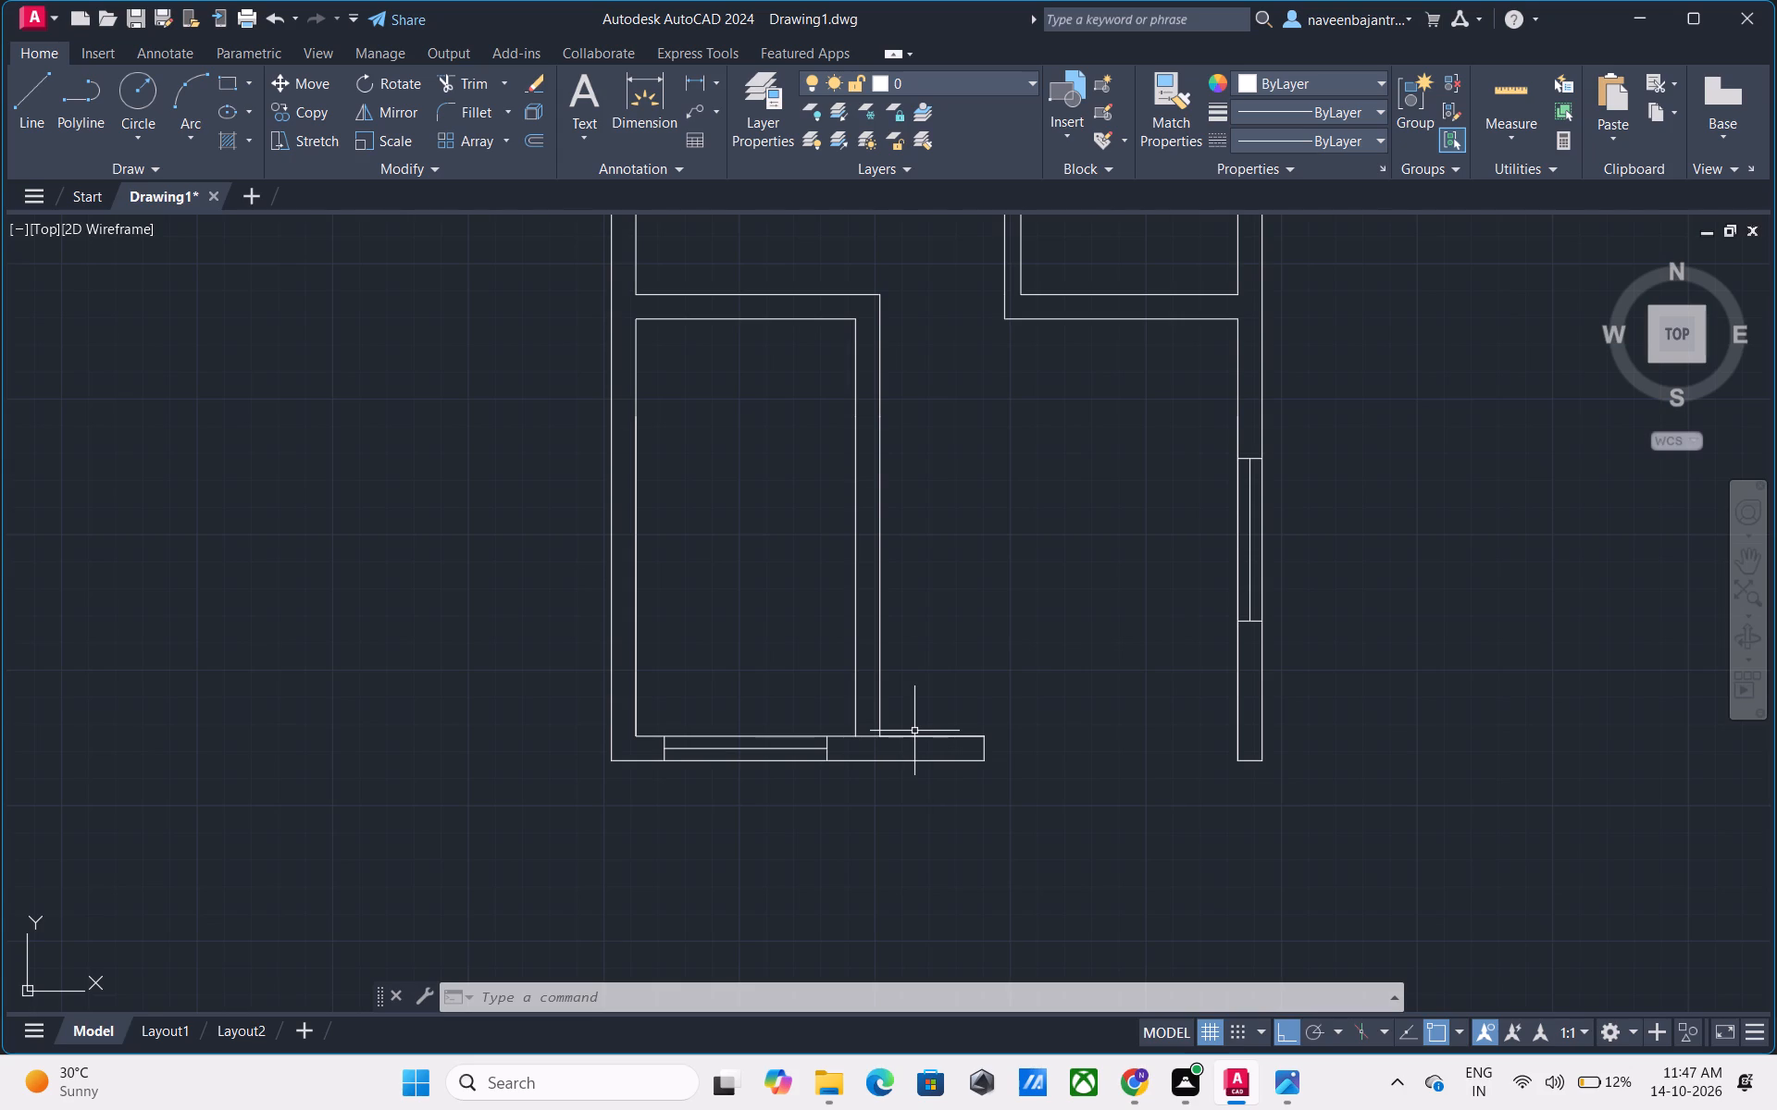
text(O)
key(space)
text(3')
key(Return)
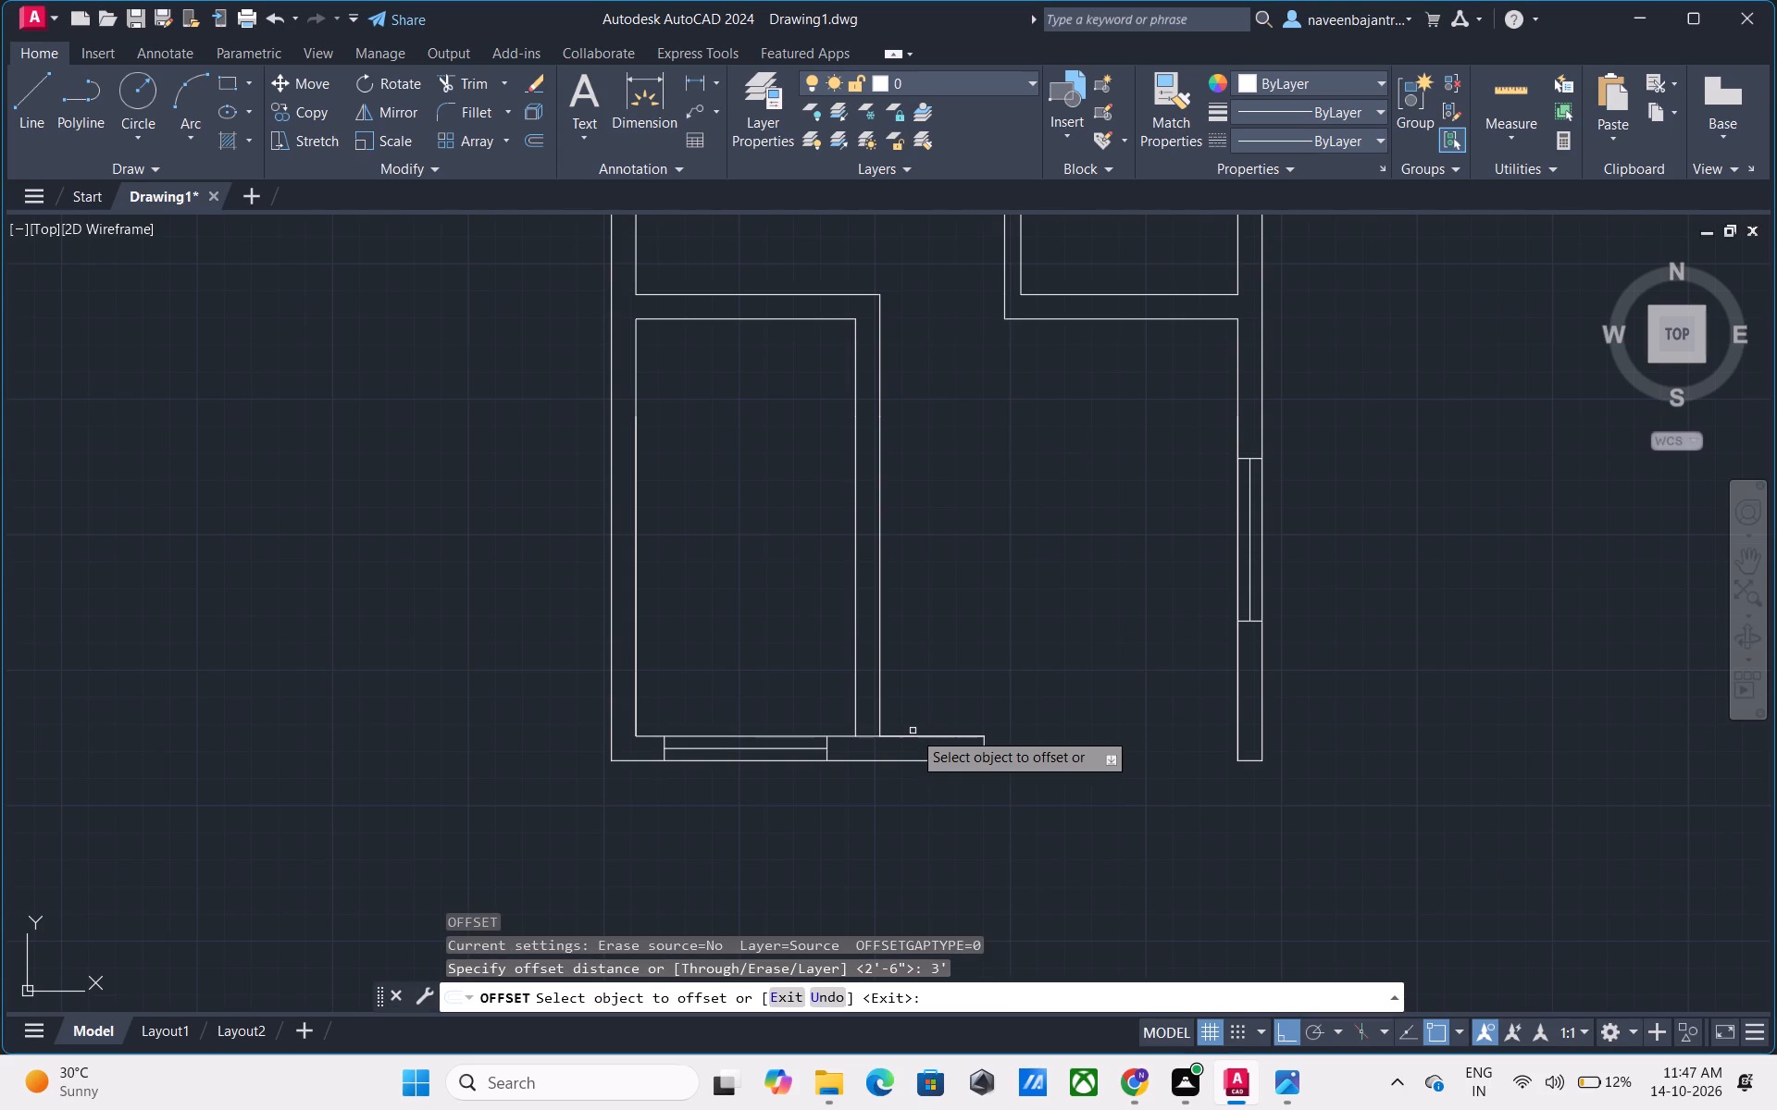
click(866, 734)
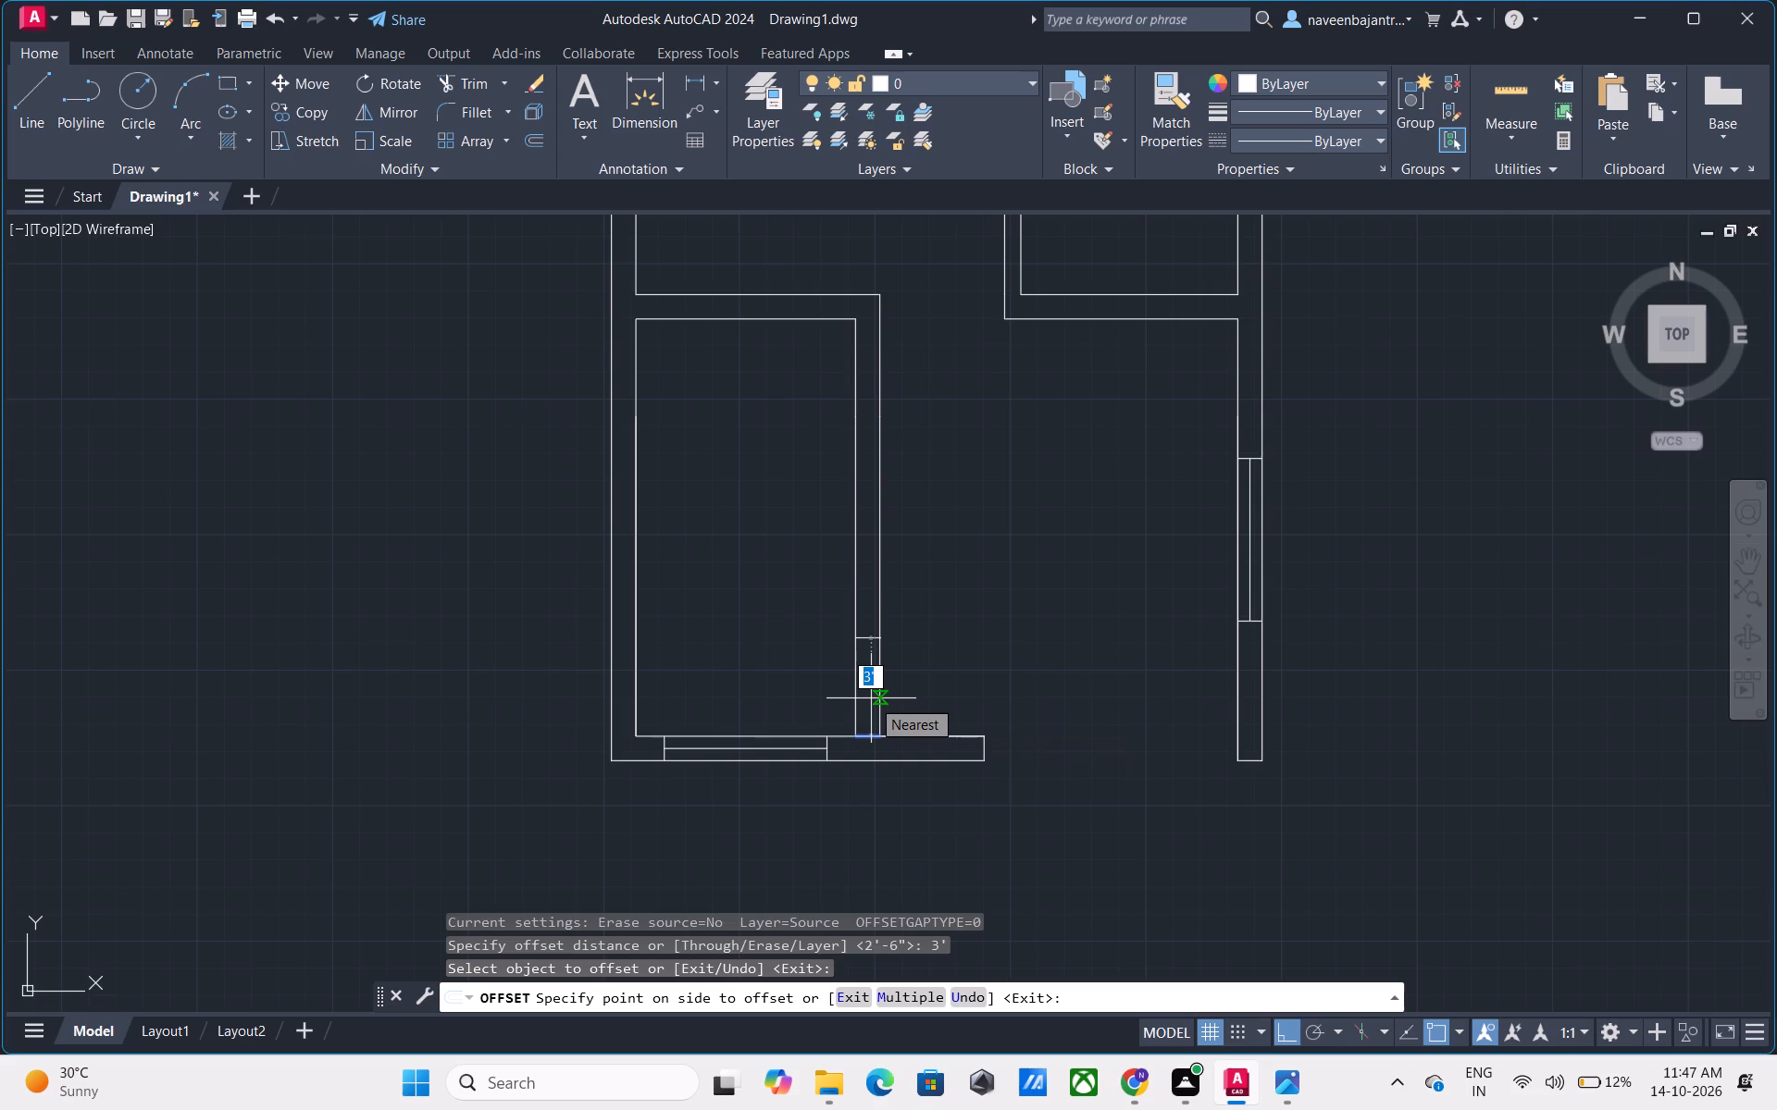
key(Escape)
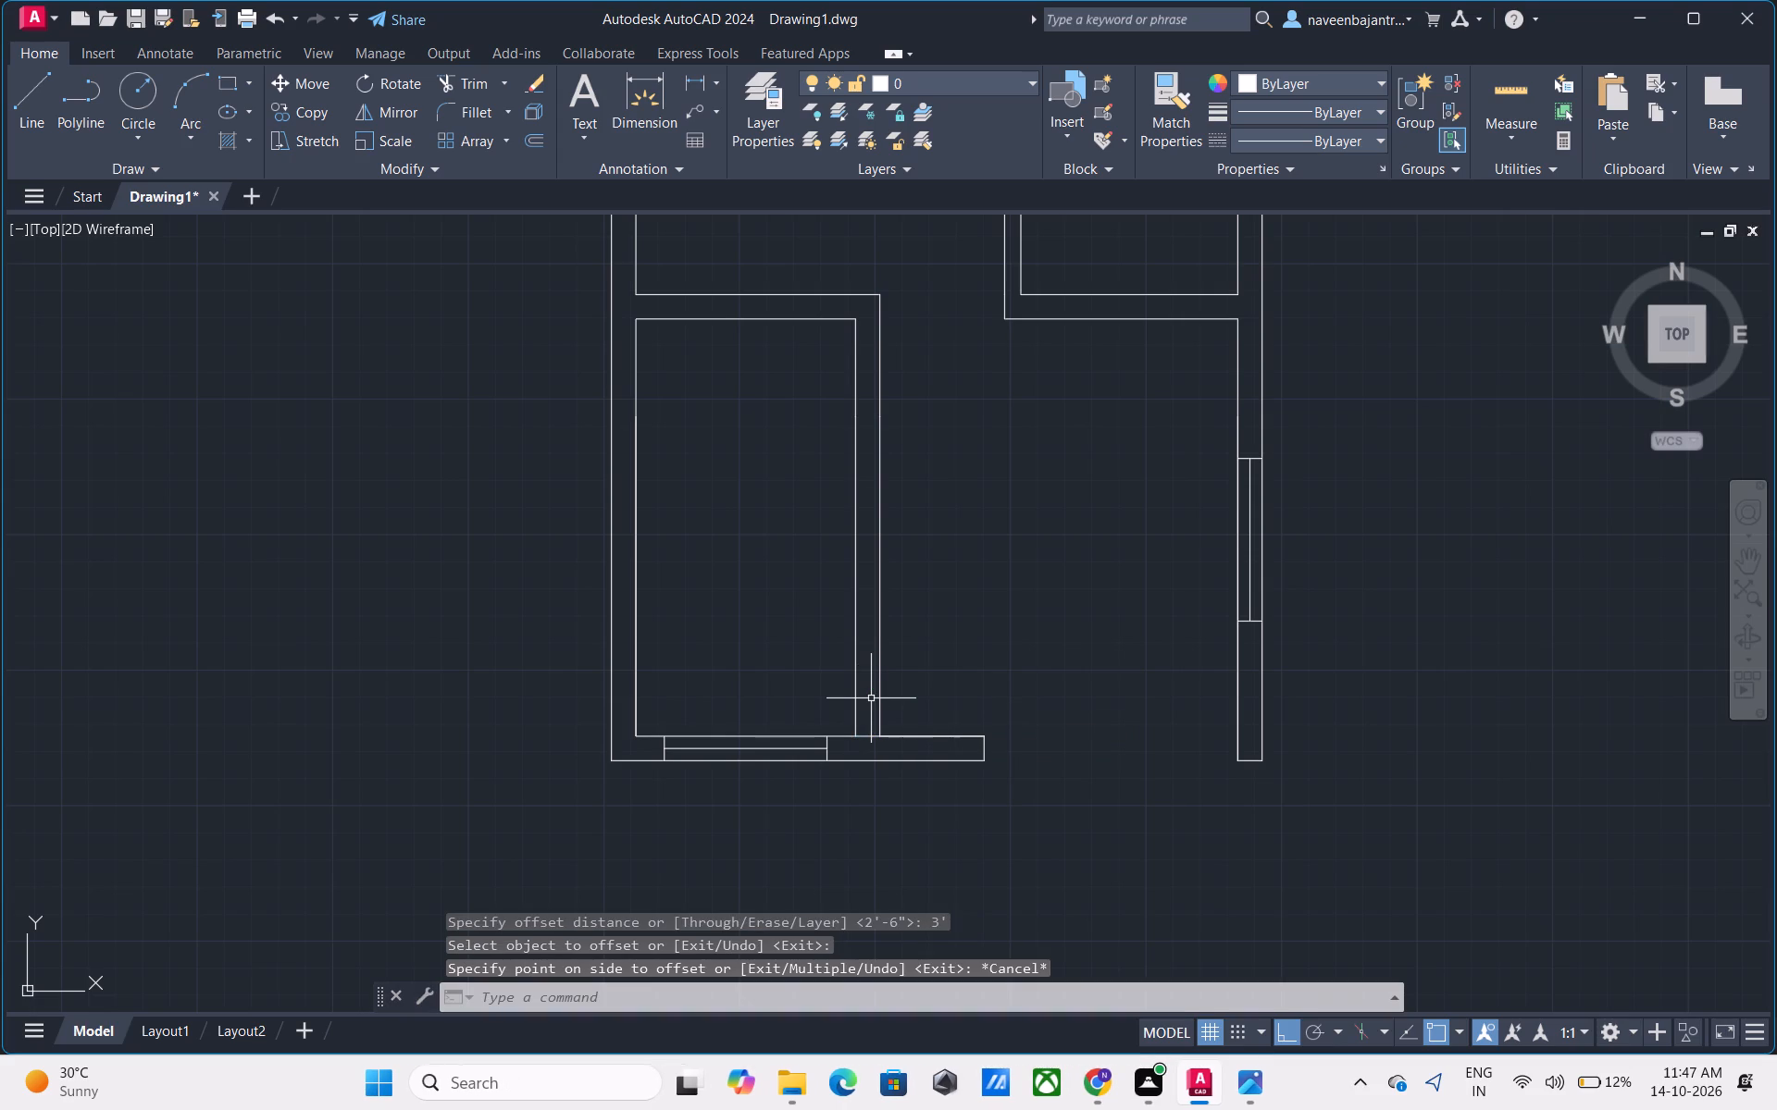
Offset the short line at the partition's south end 4' to the north.
text(O)
key(space)
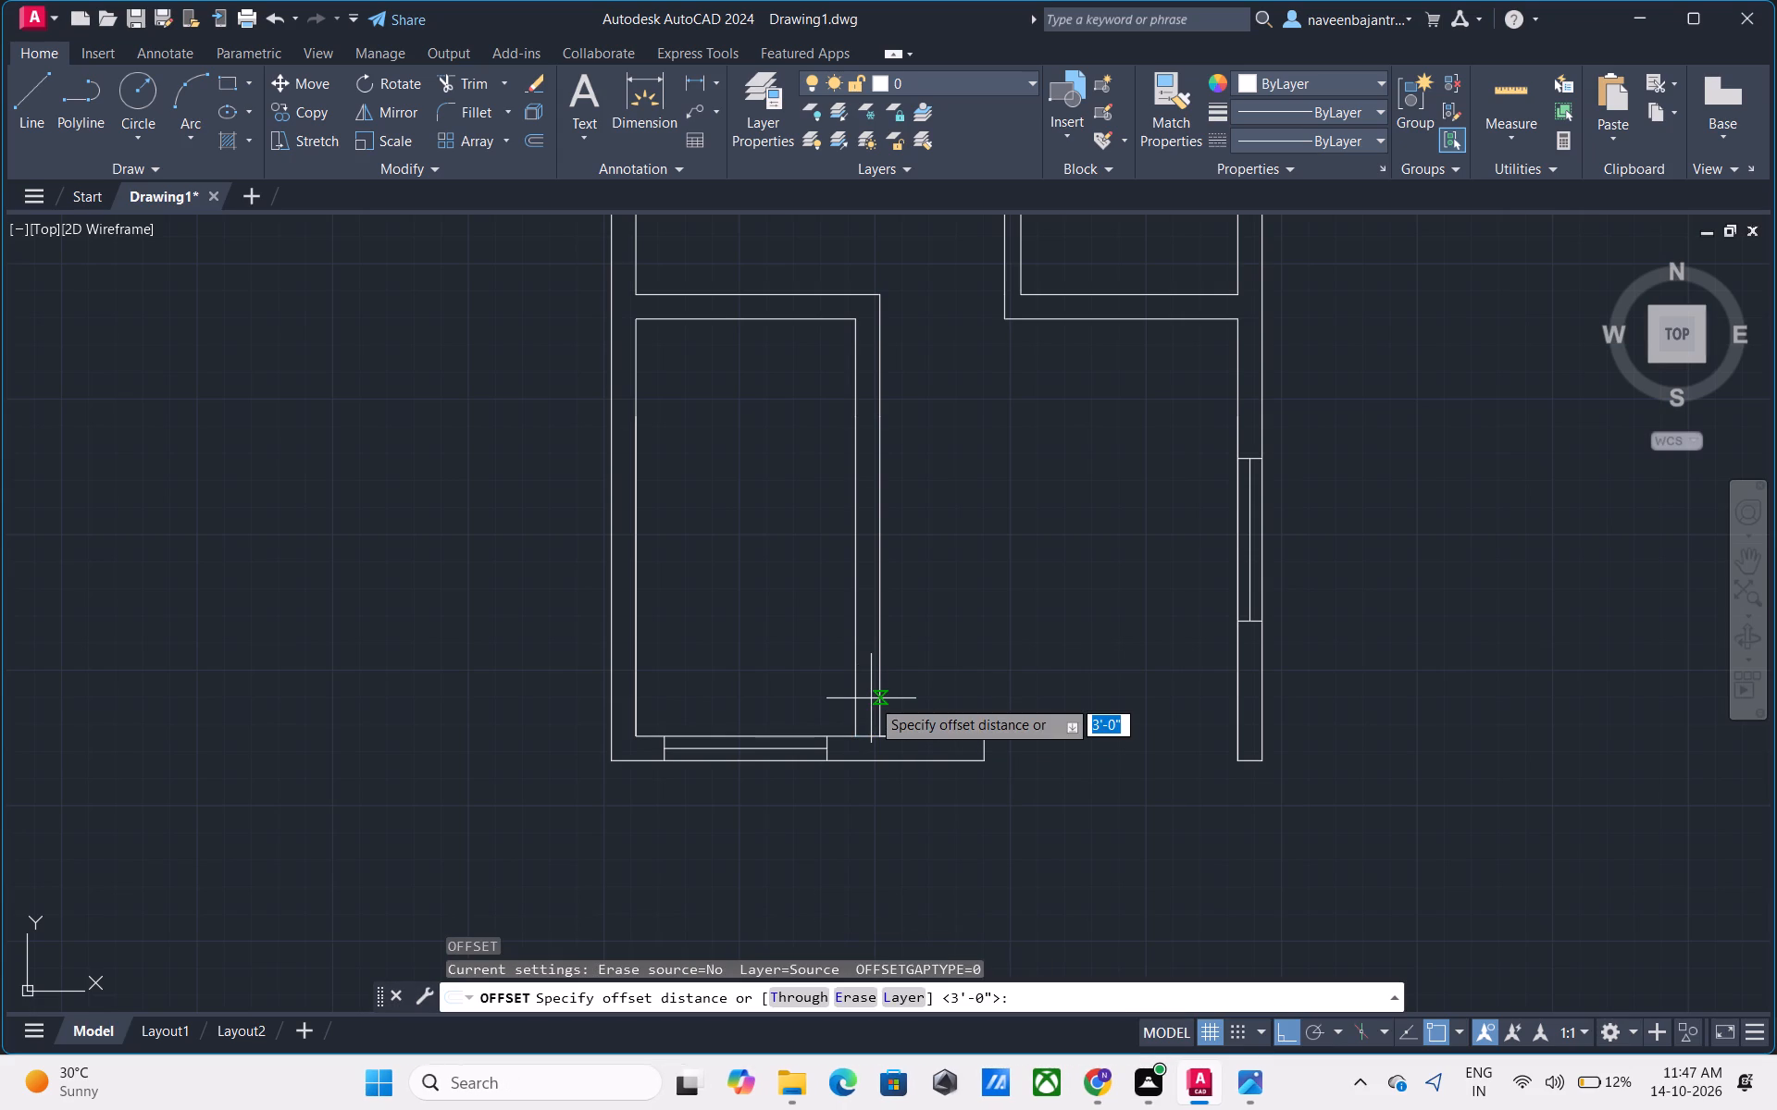
text(4')
key(Return)
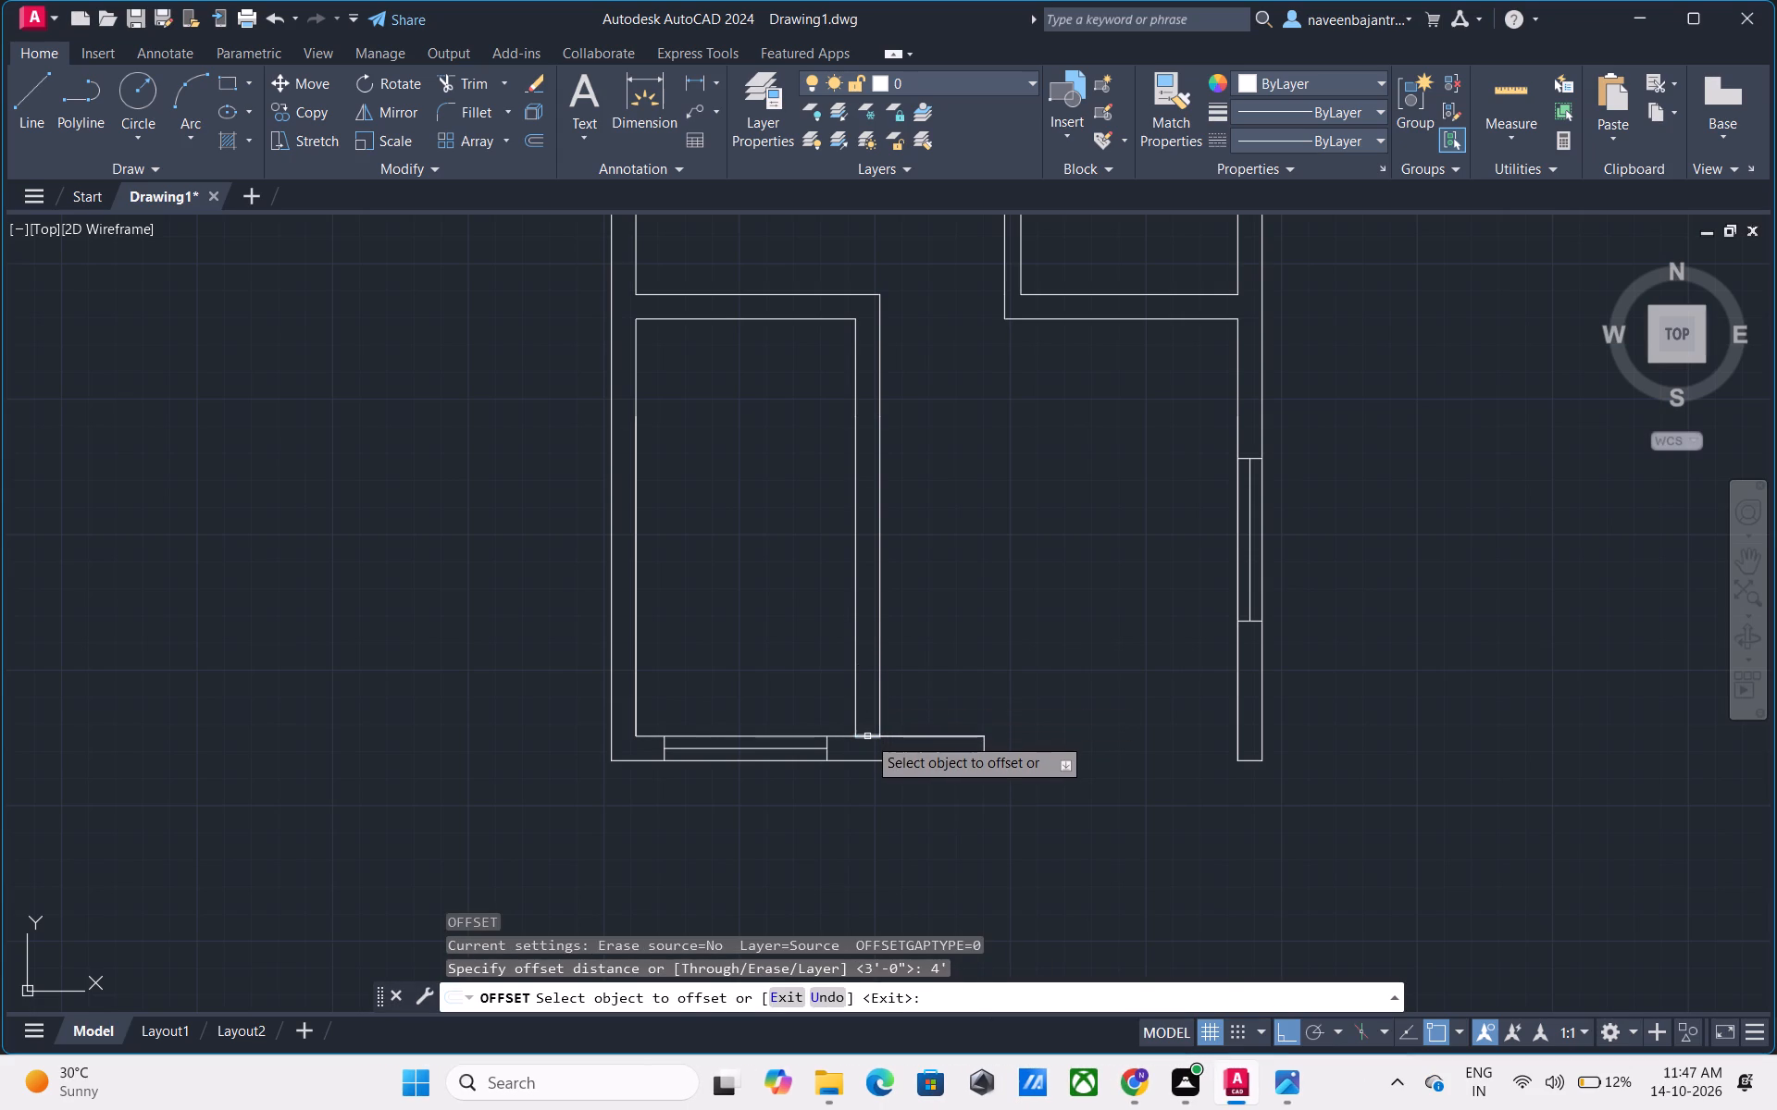
click(867, 736)
click(867, 696)
key(Escape)
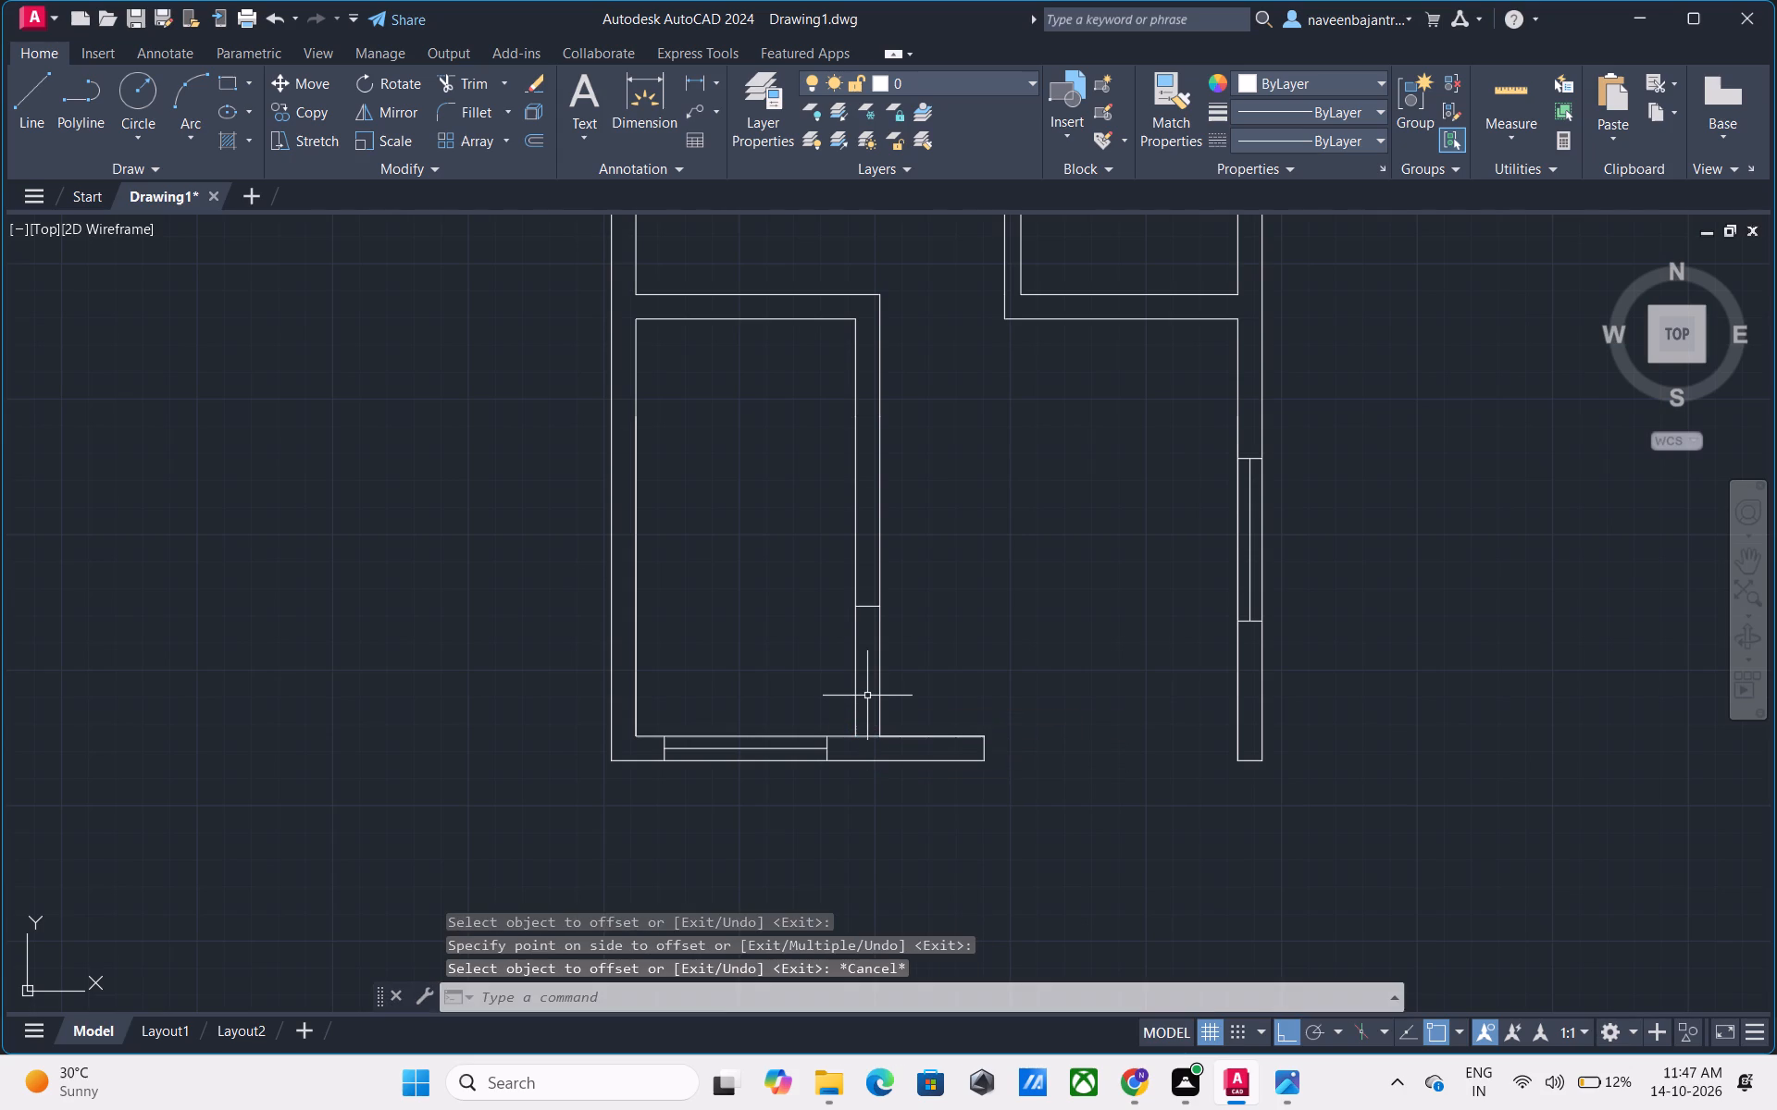
Trim both faces of the southwest room's east partition between the offset line and the south wall to open a doorway.
text(TR)
key(space)
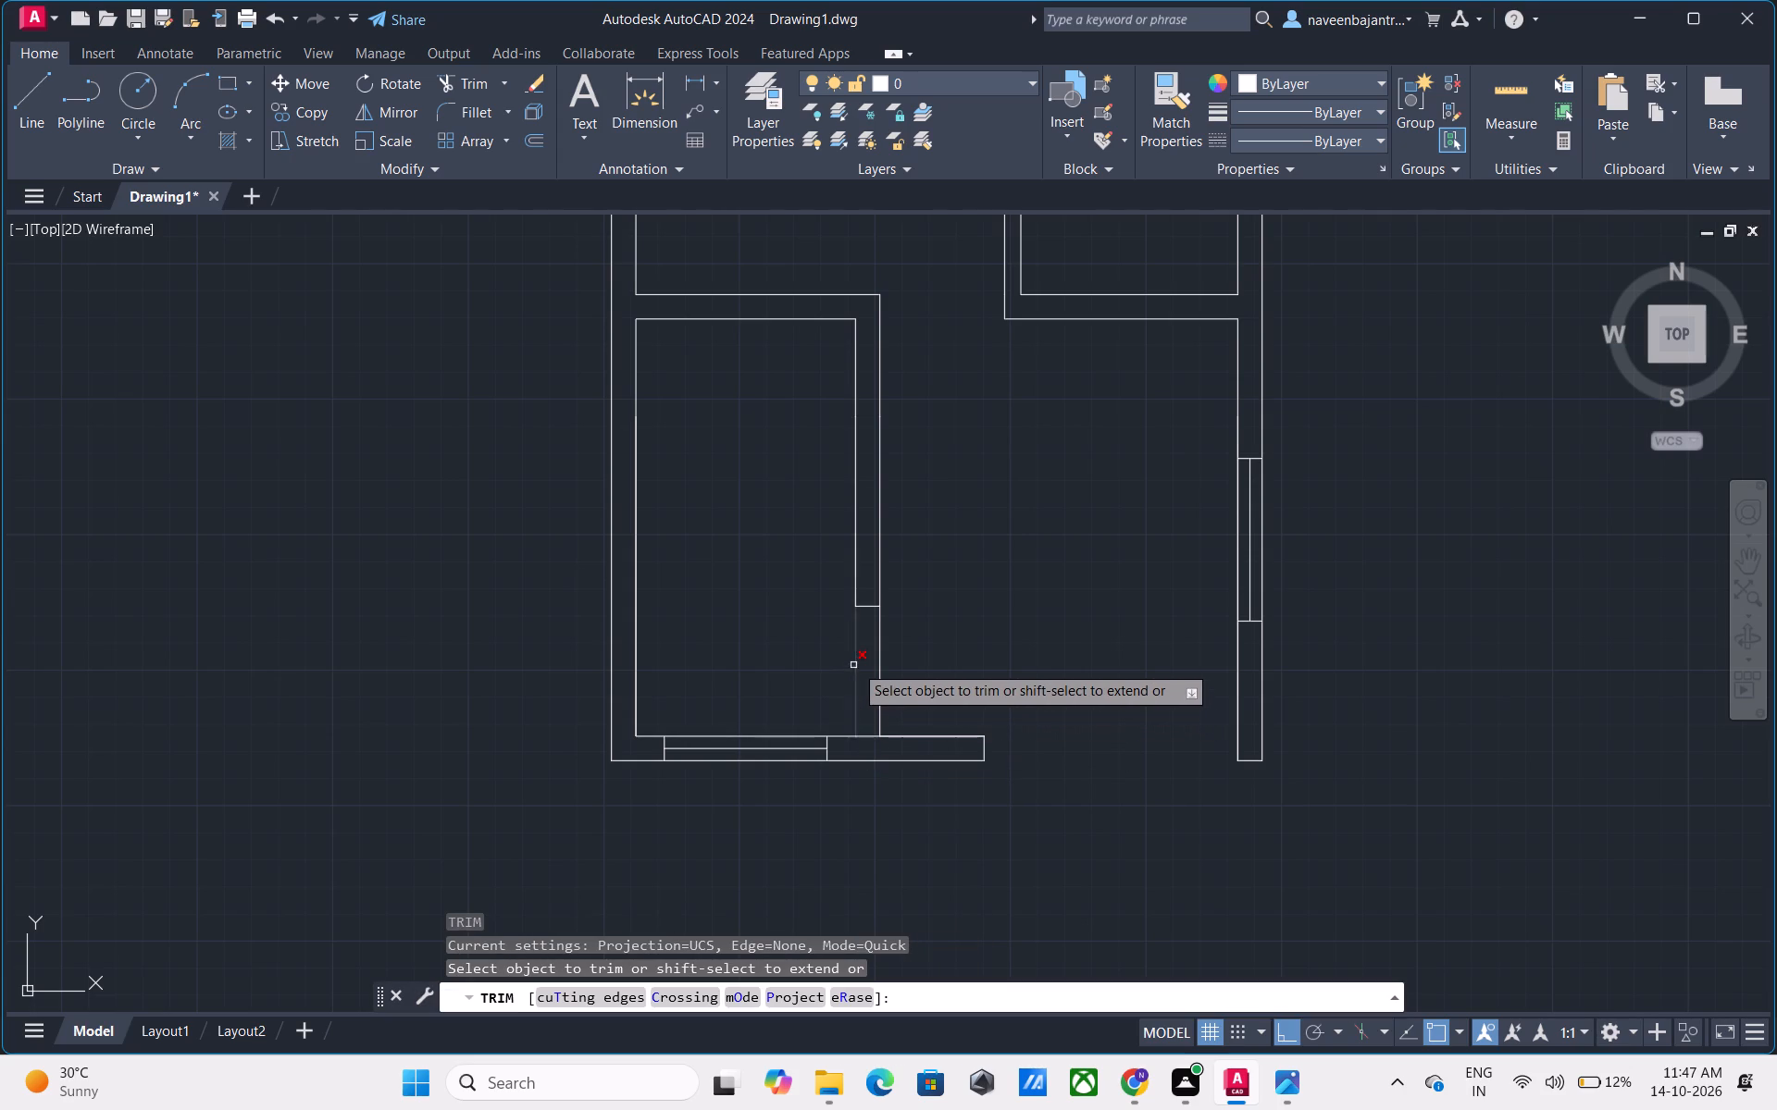
click(855, 663)
click(879, 661)
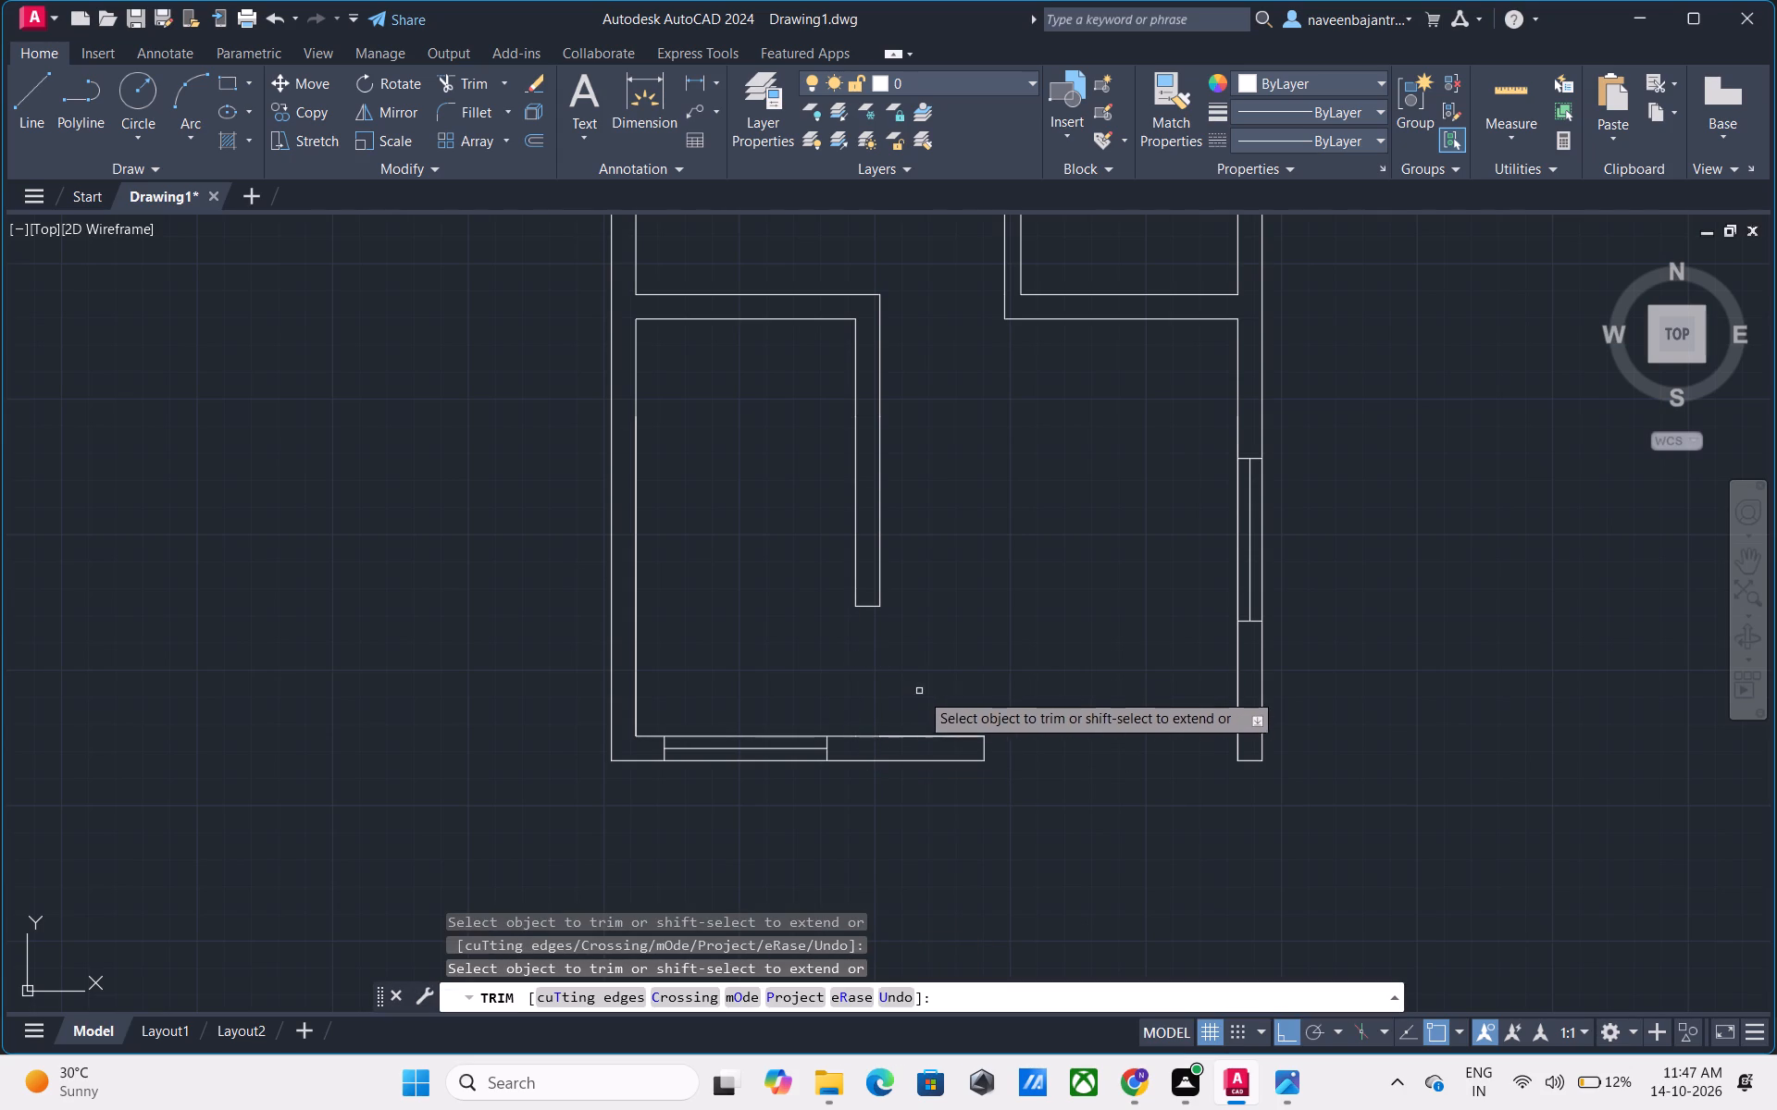
key(Escape)
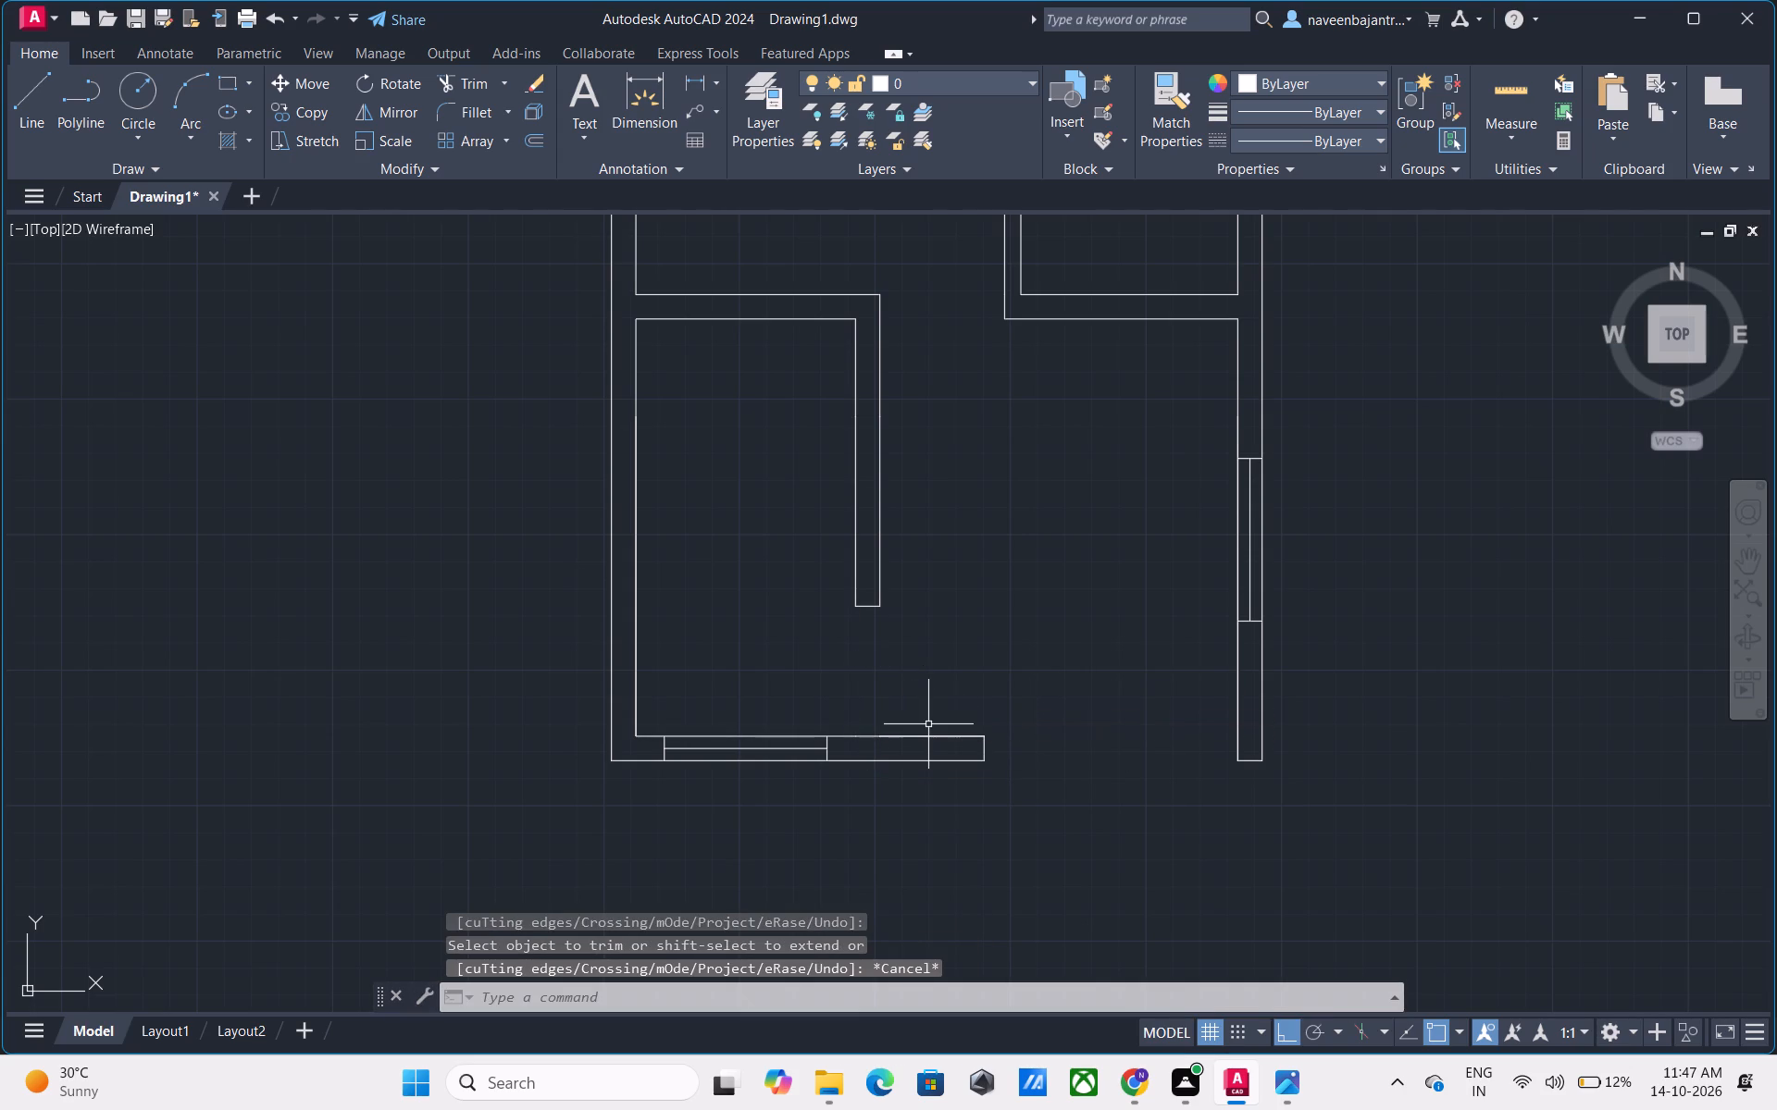
Open DesignCenter.
scroll(928, 724, down, 1)
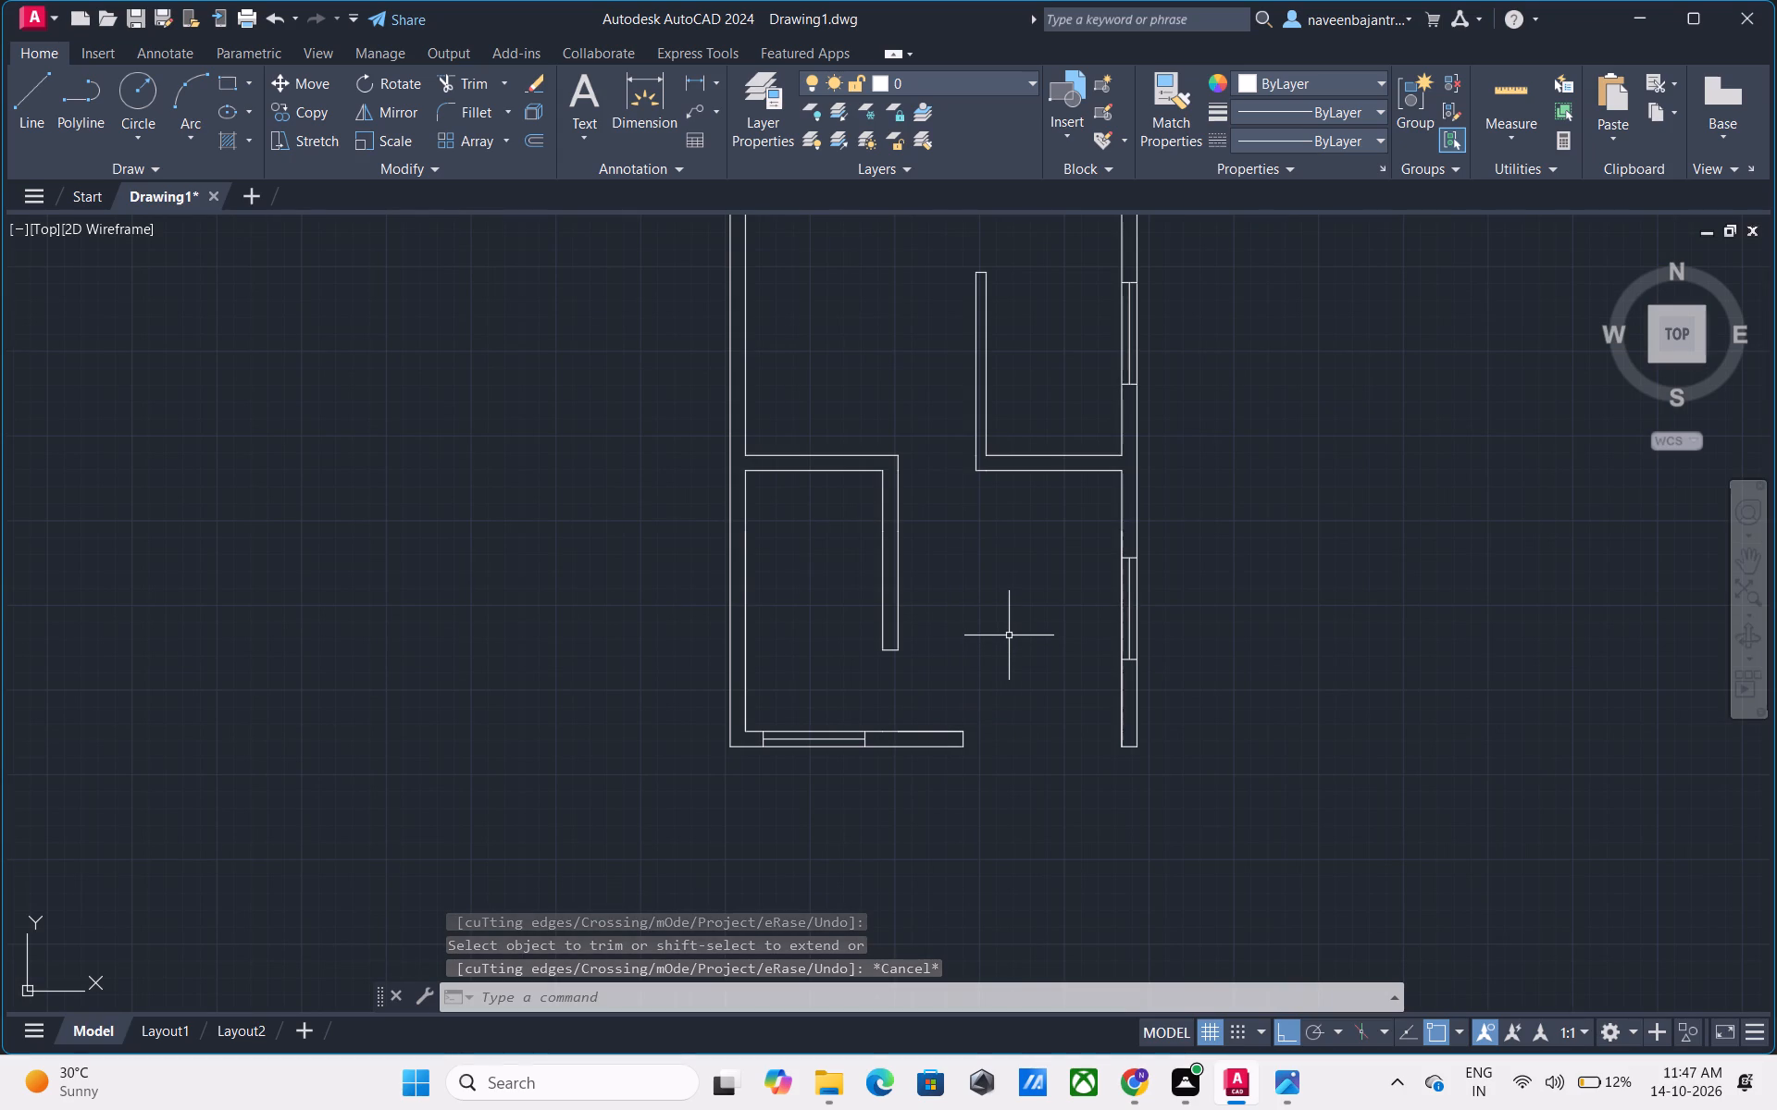
scroll(1009, 635, down, 1)
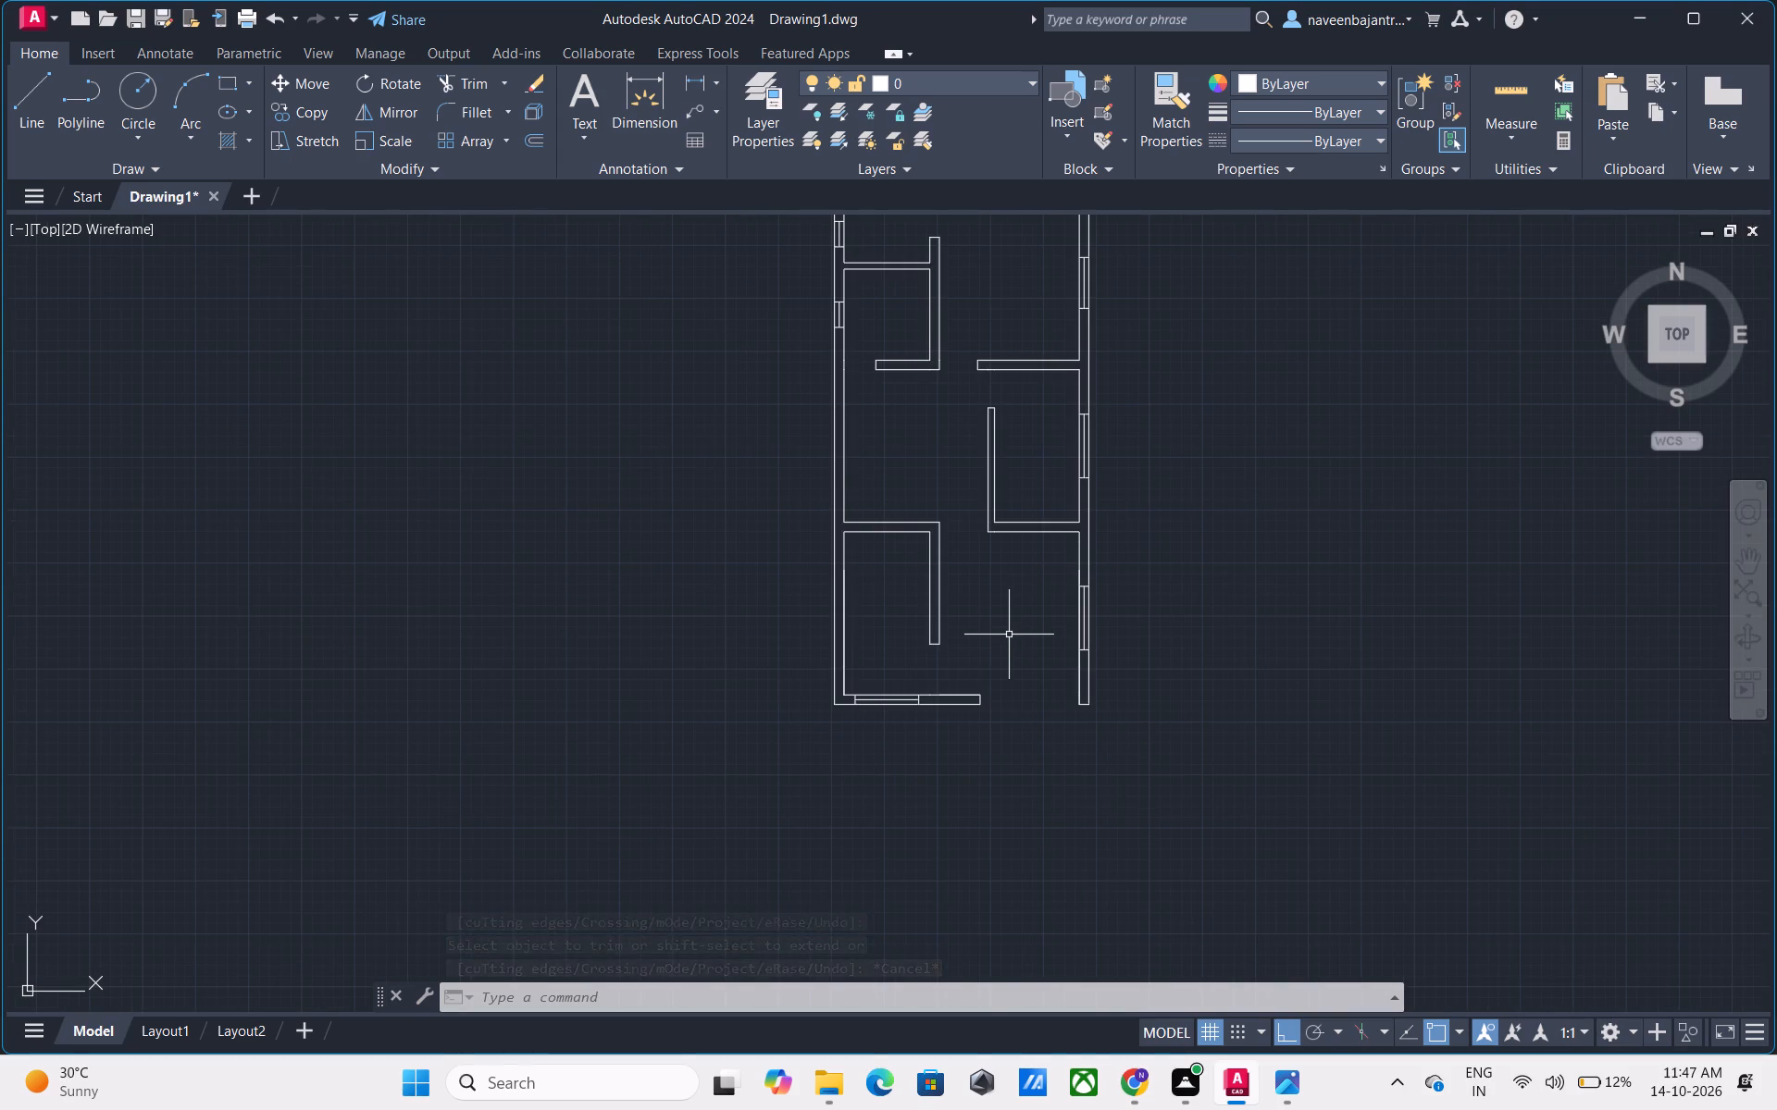
middle_drag(1009, 635, 974, 721)
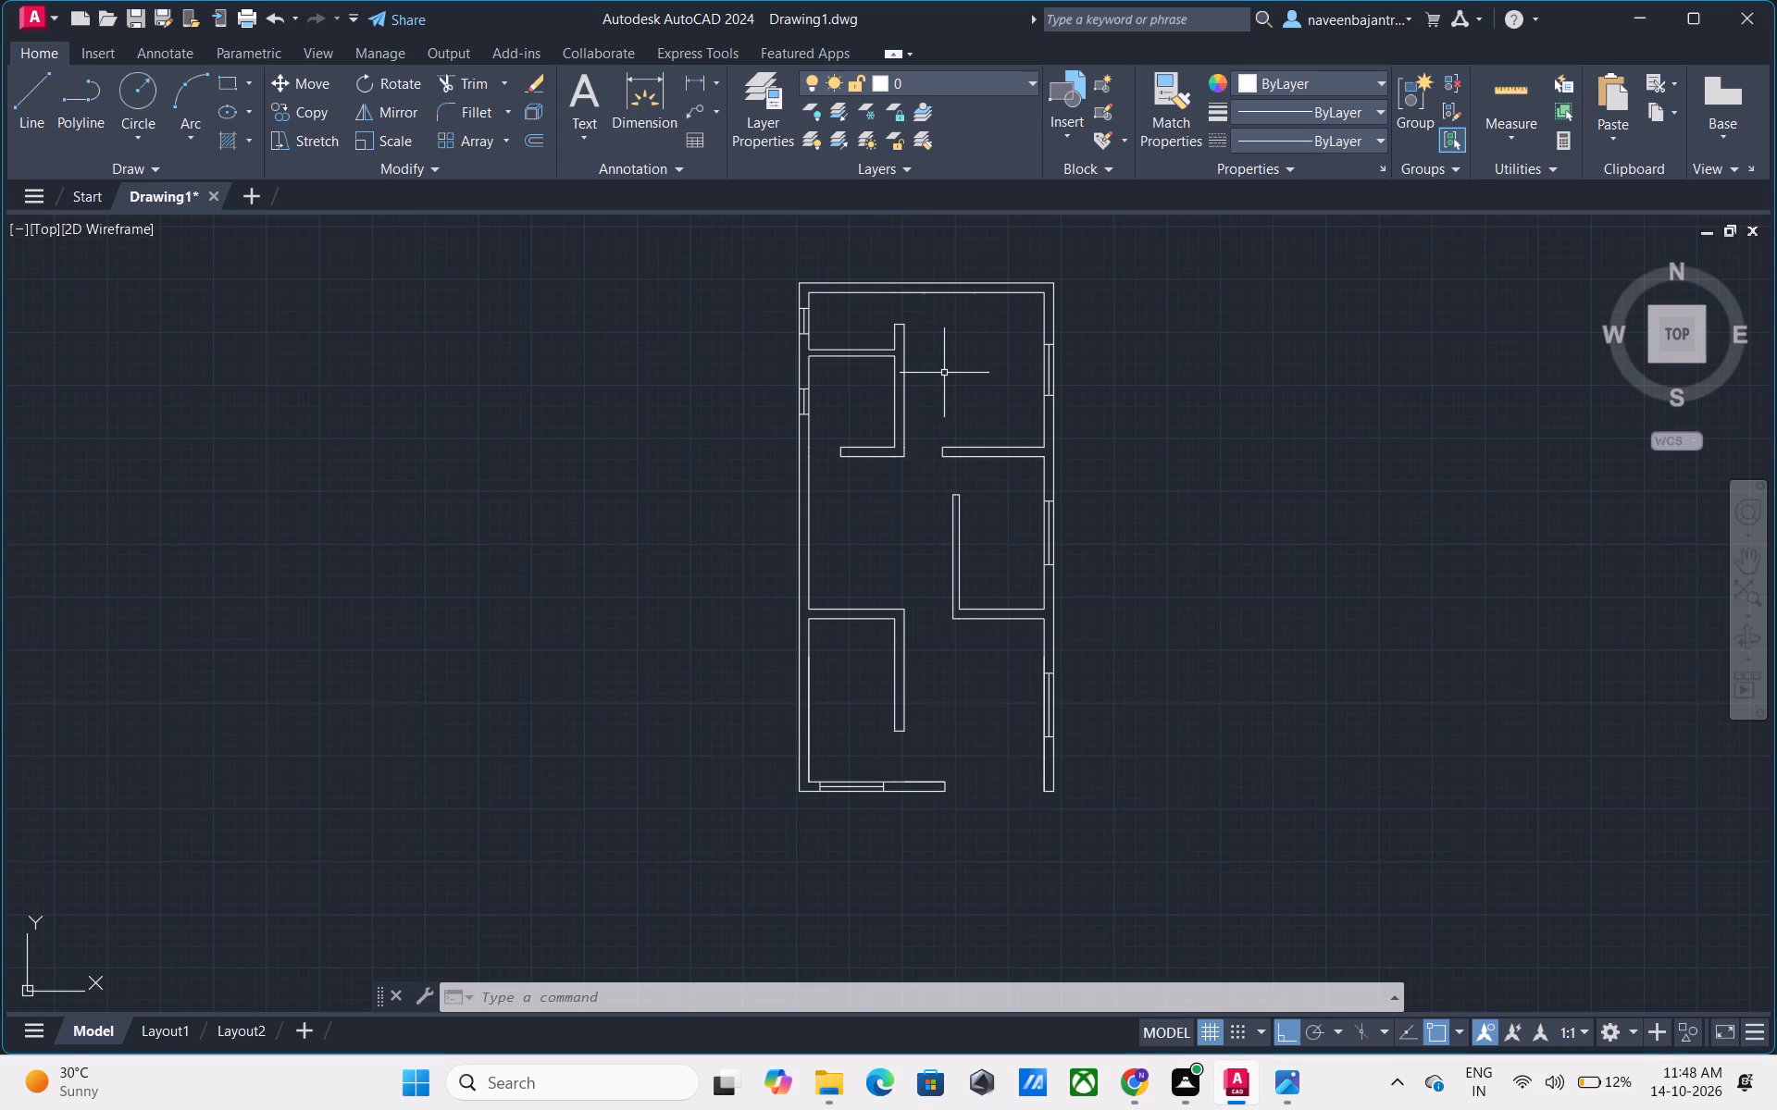
key(Escape)
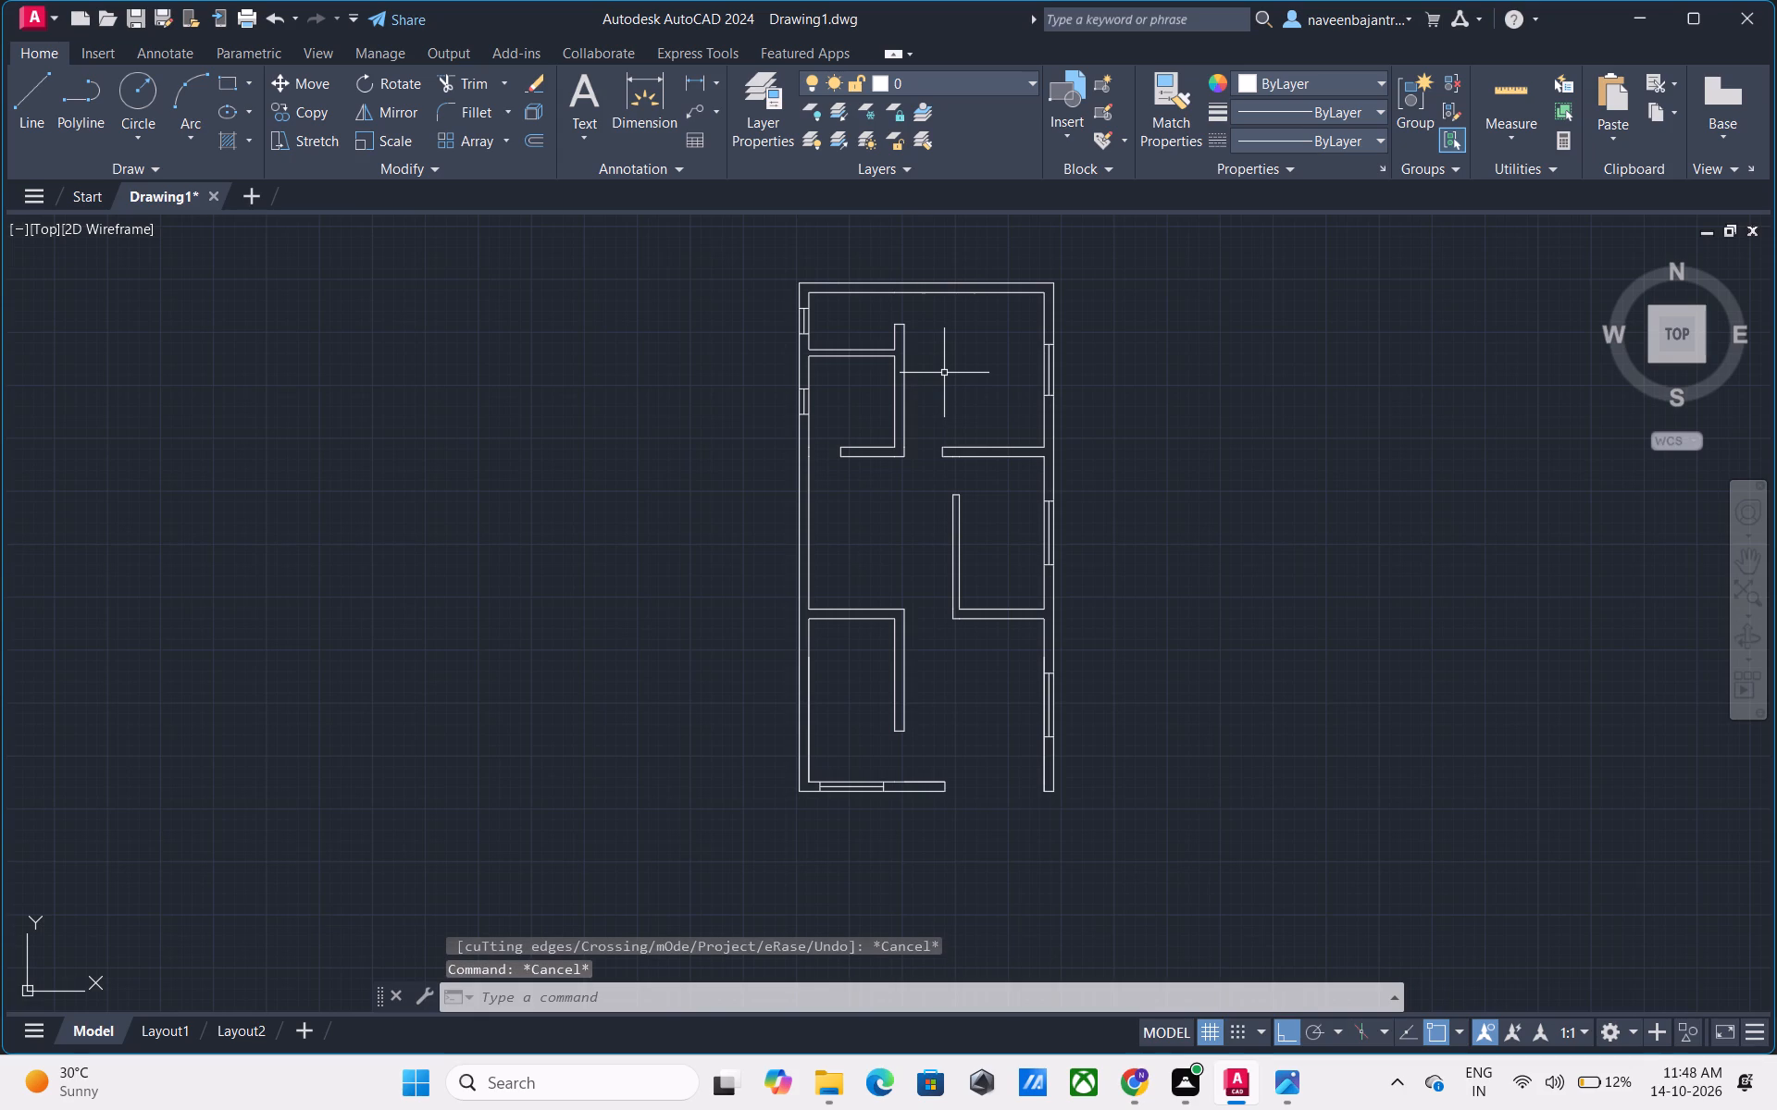
text(DC)
key(space)
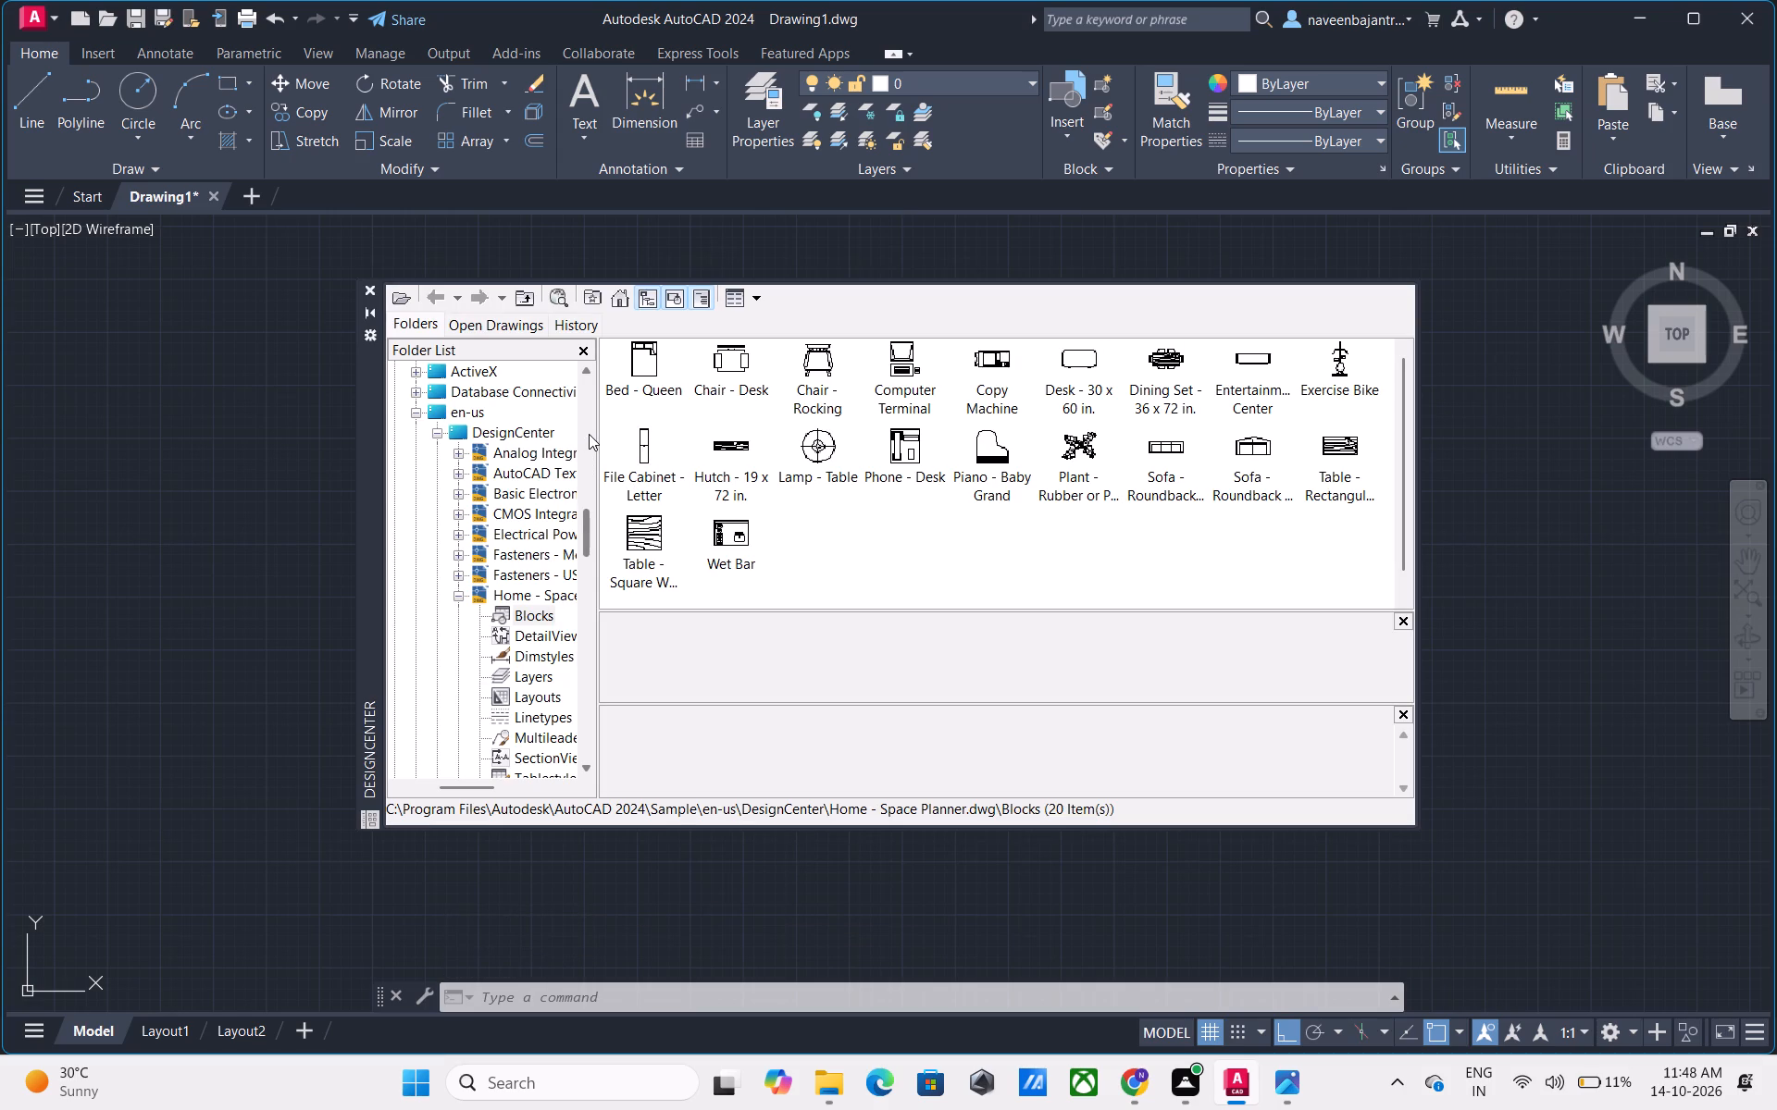
Look through the DesignCenter folder tree, including the sample drawings around Home - Space Planner, for usable blocks, and close DesignCenter.
scroll(567, 475, up, 6)
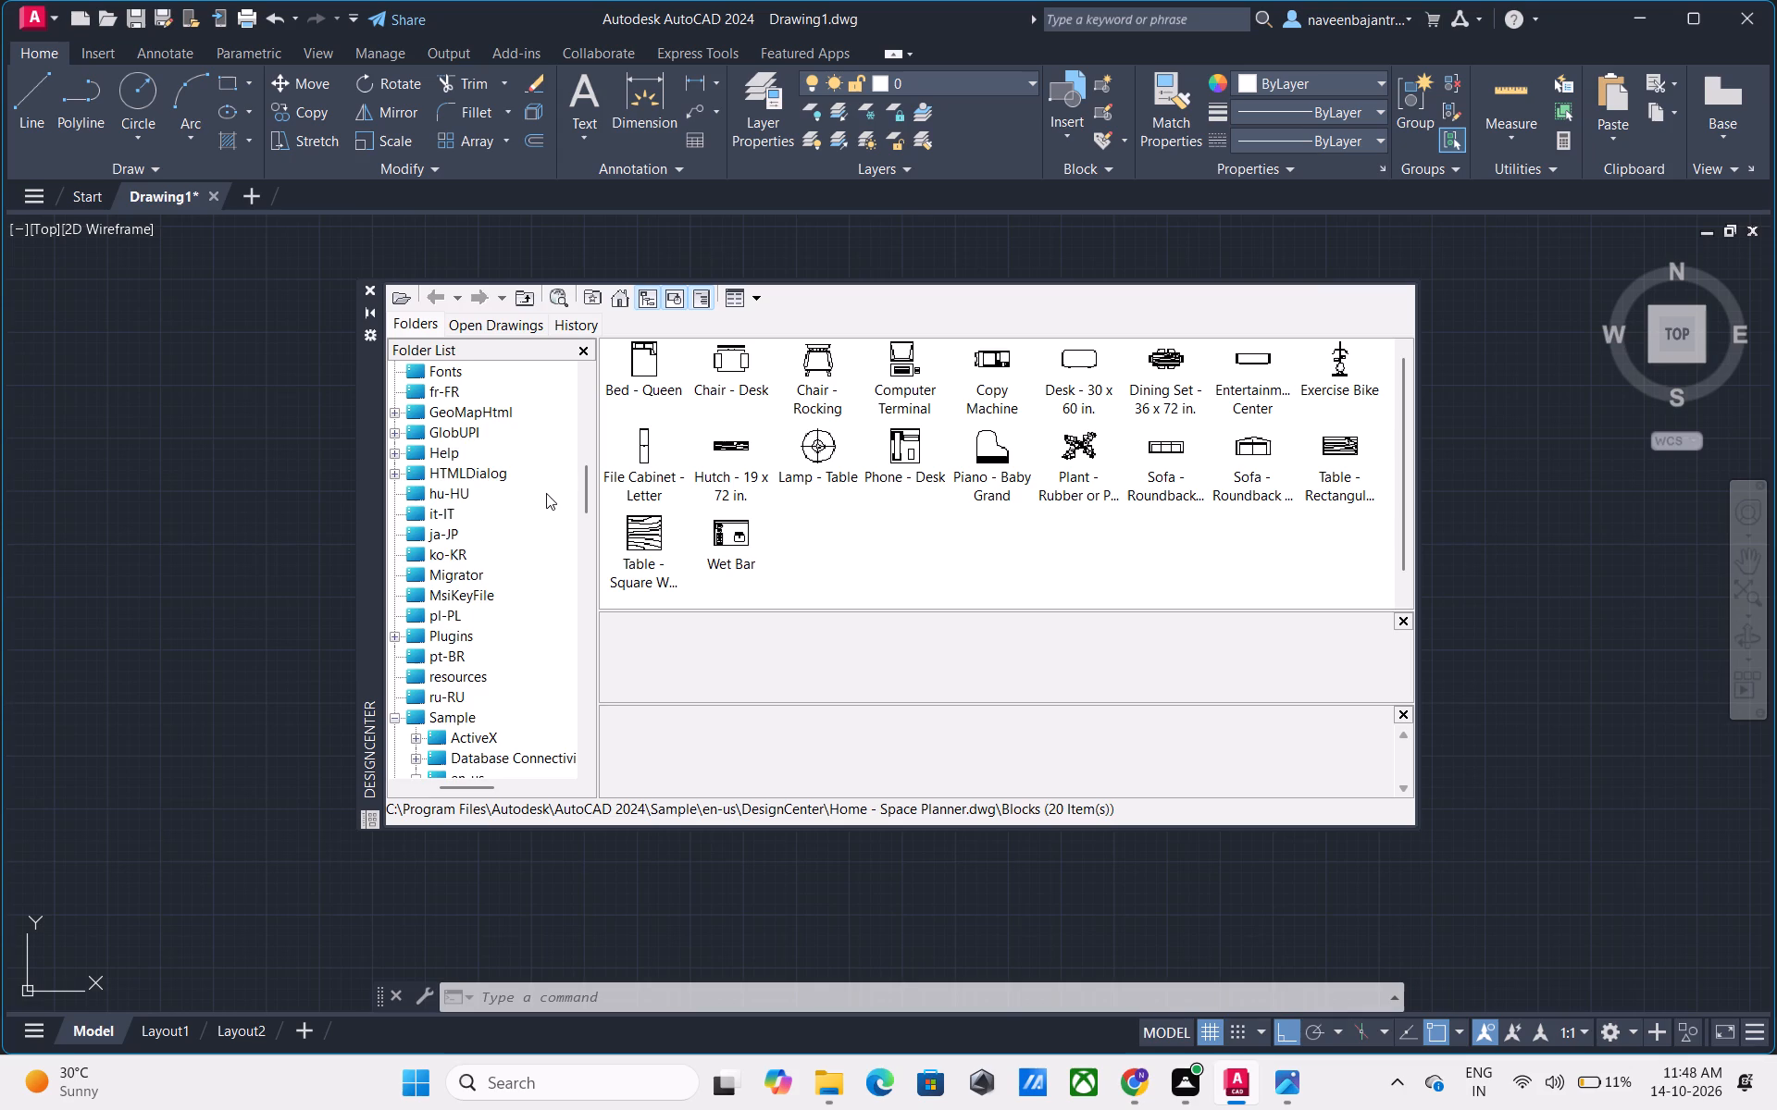
scroll(545, 493, up, 15)
scroll(545, 493, up, 7)
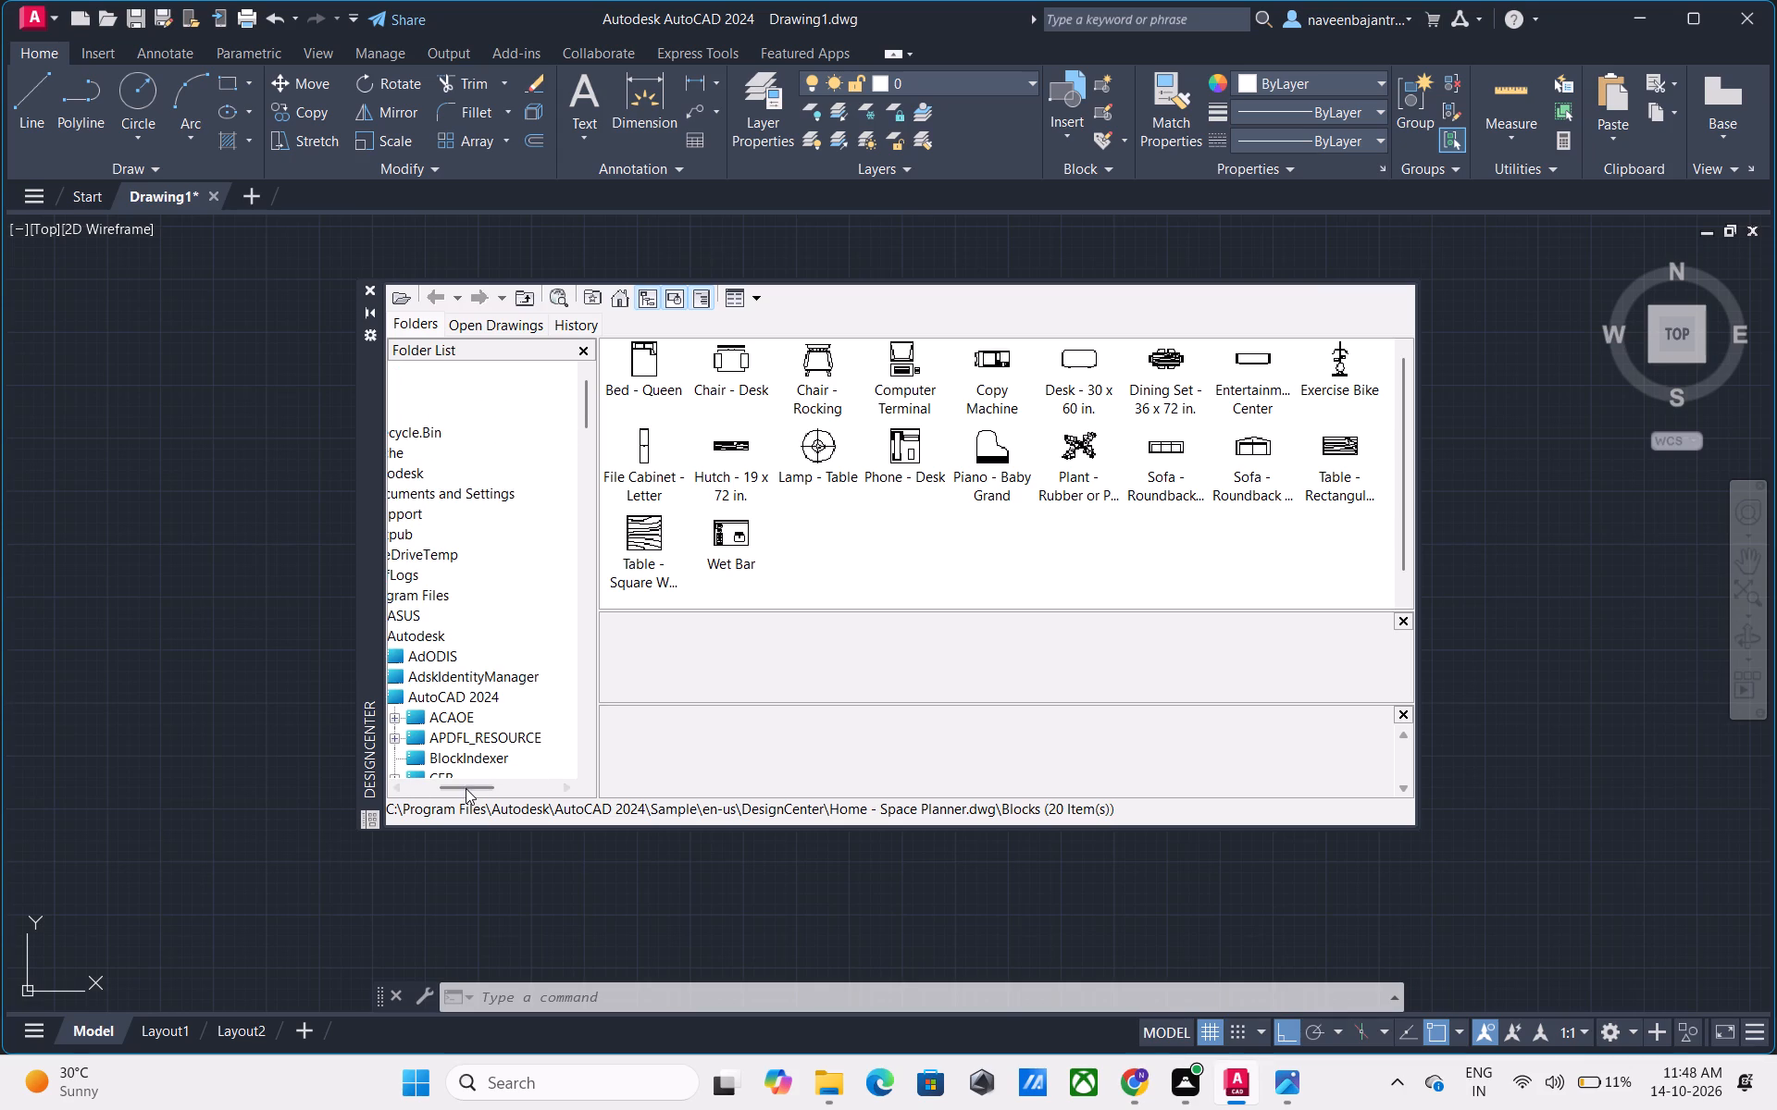
drag(466, 788, 452, 793)
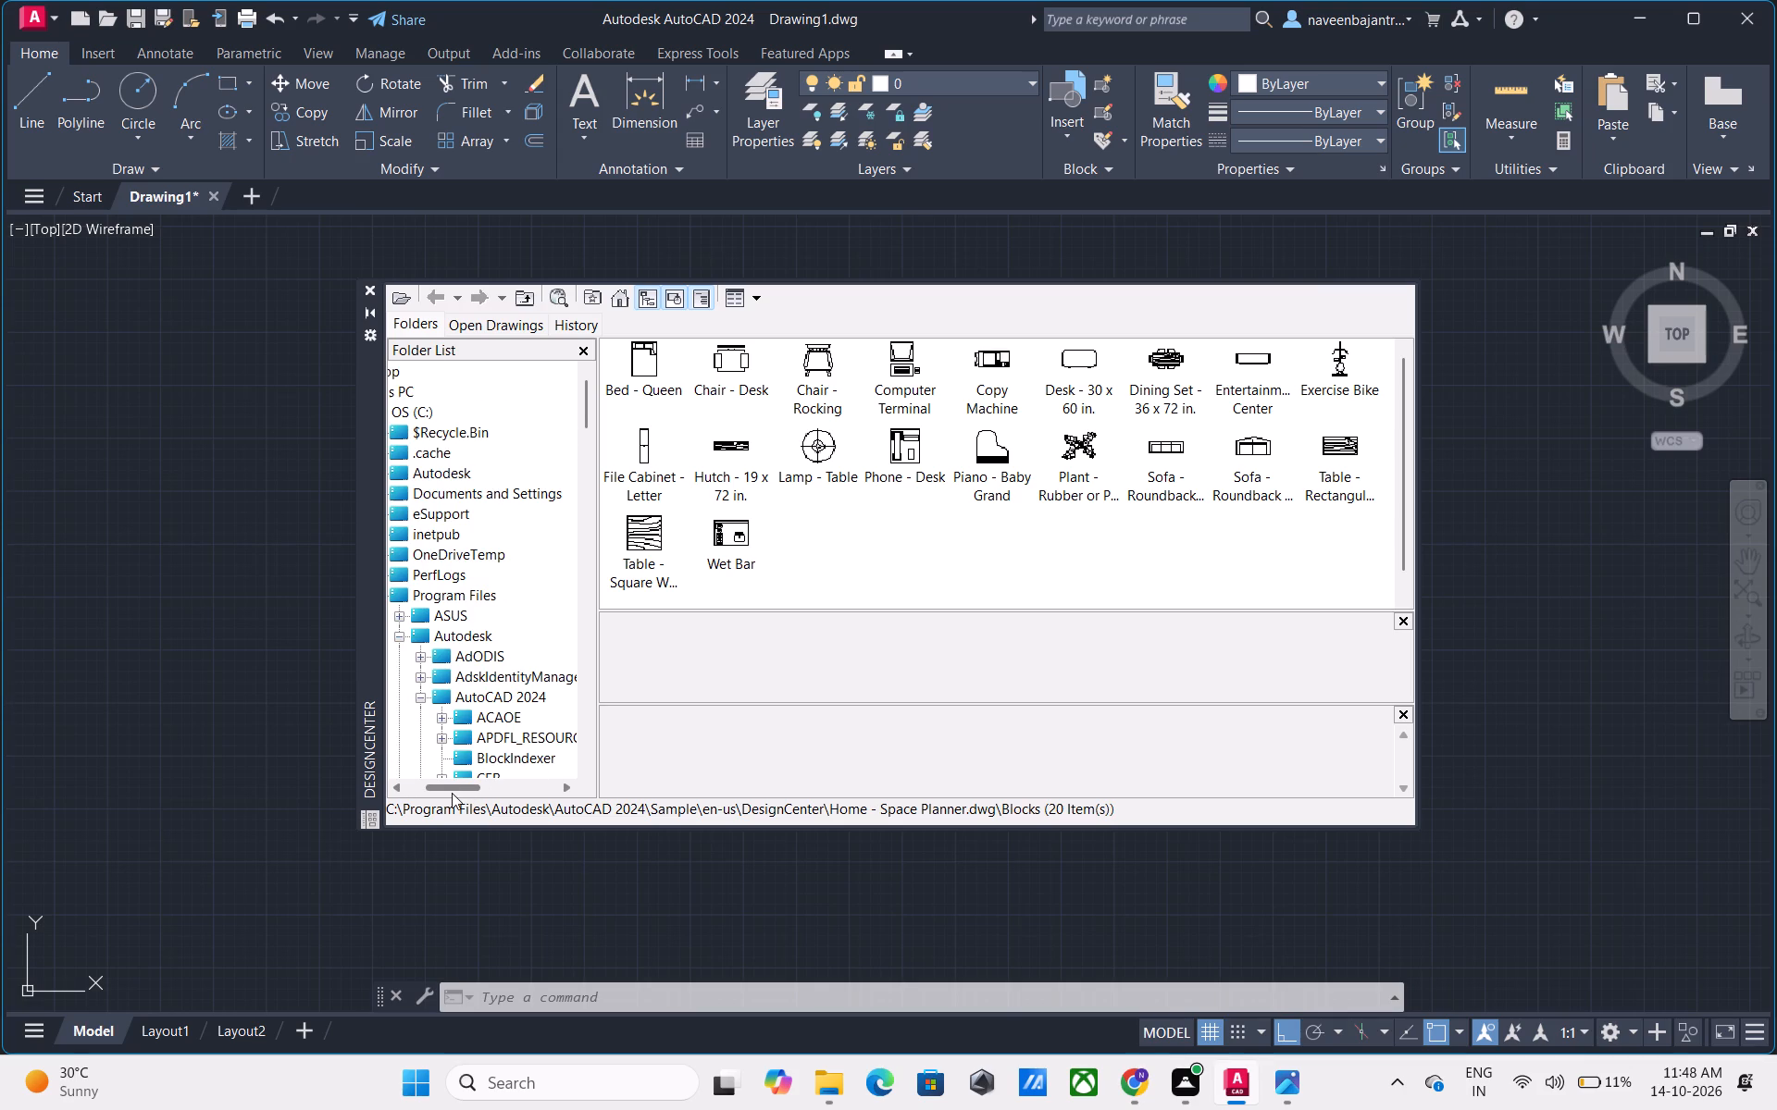
drag(452, 793, 437, 794)
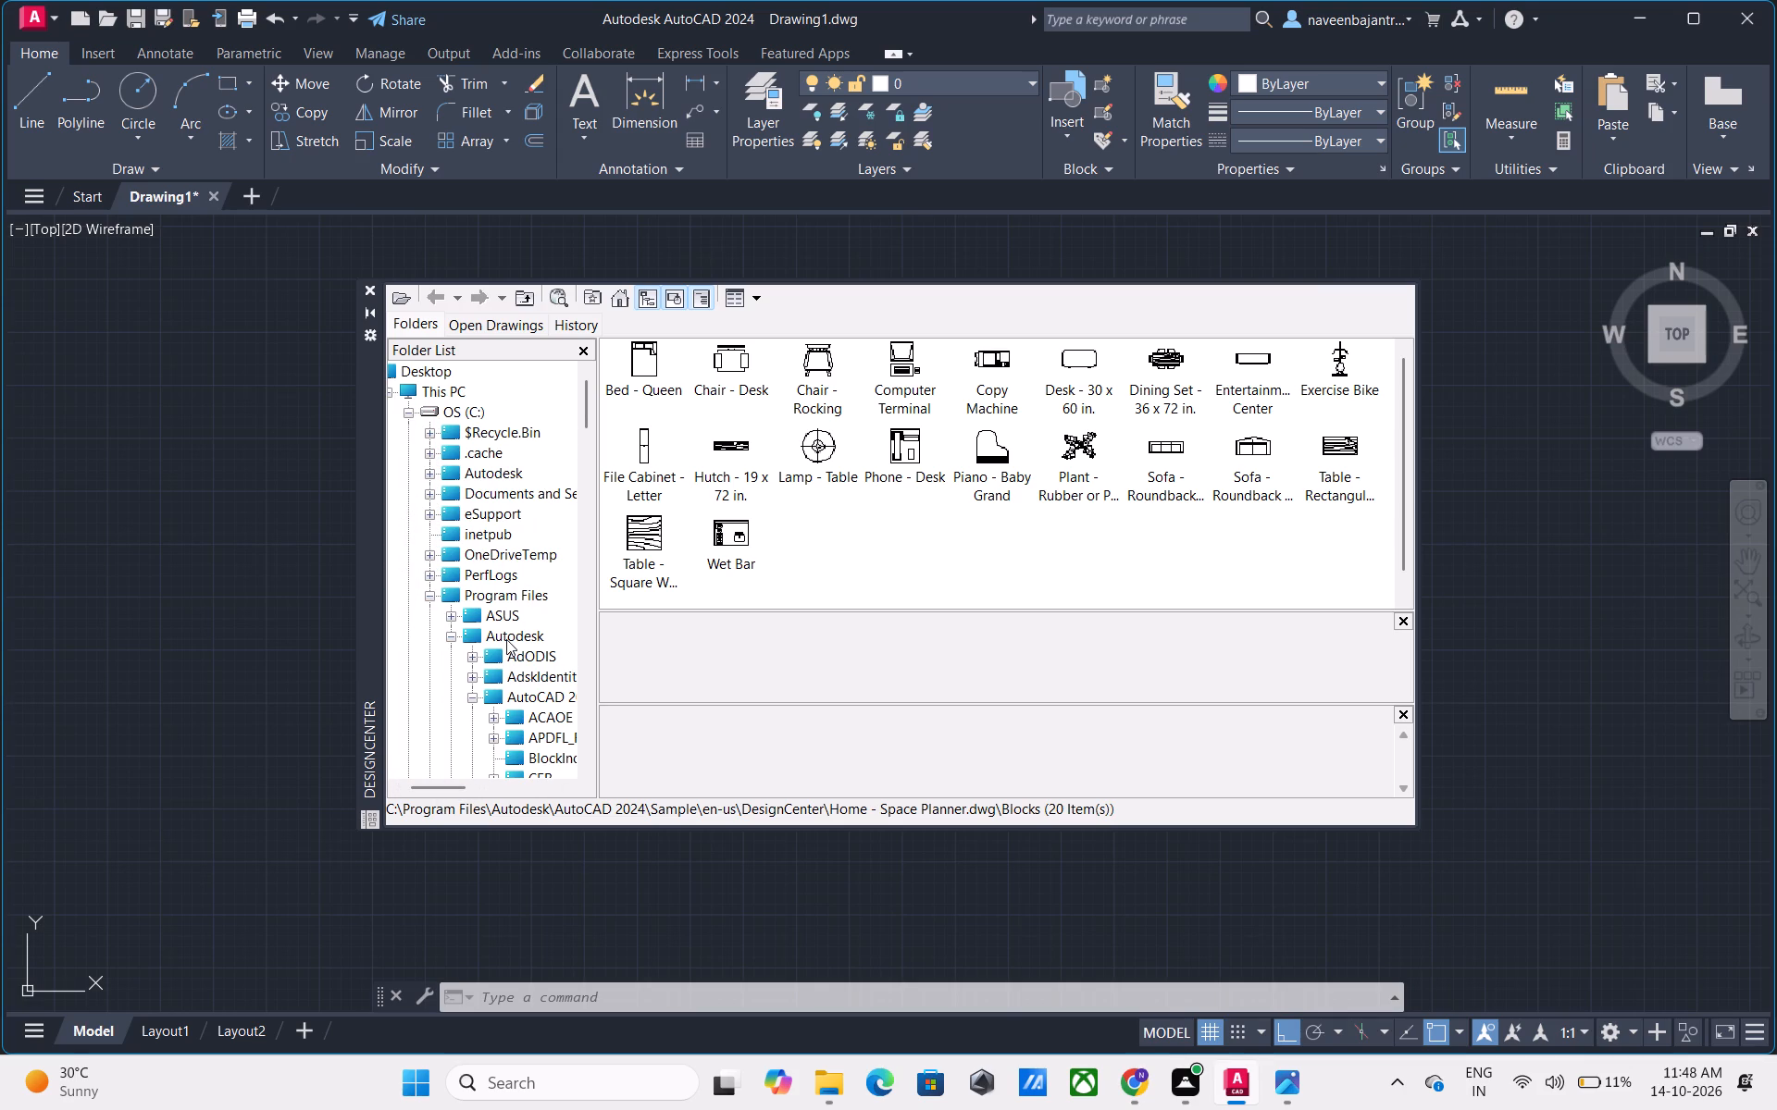
scroll(506, 639, down, 2)
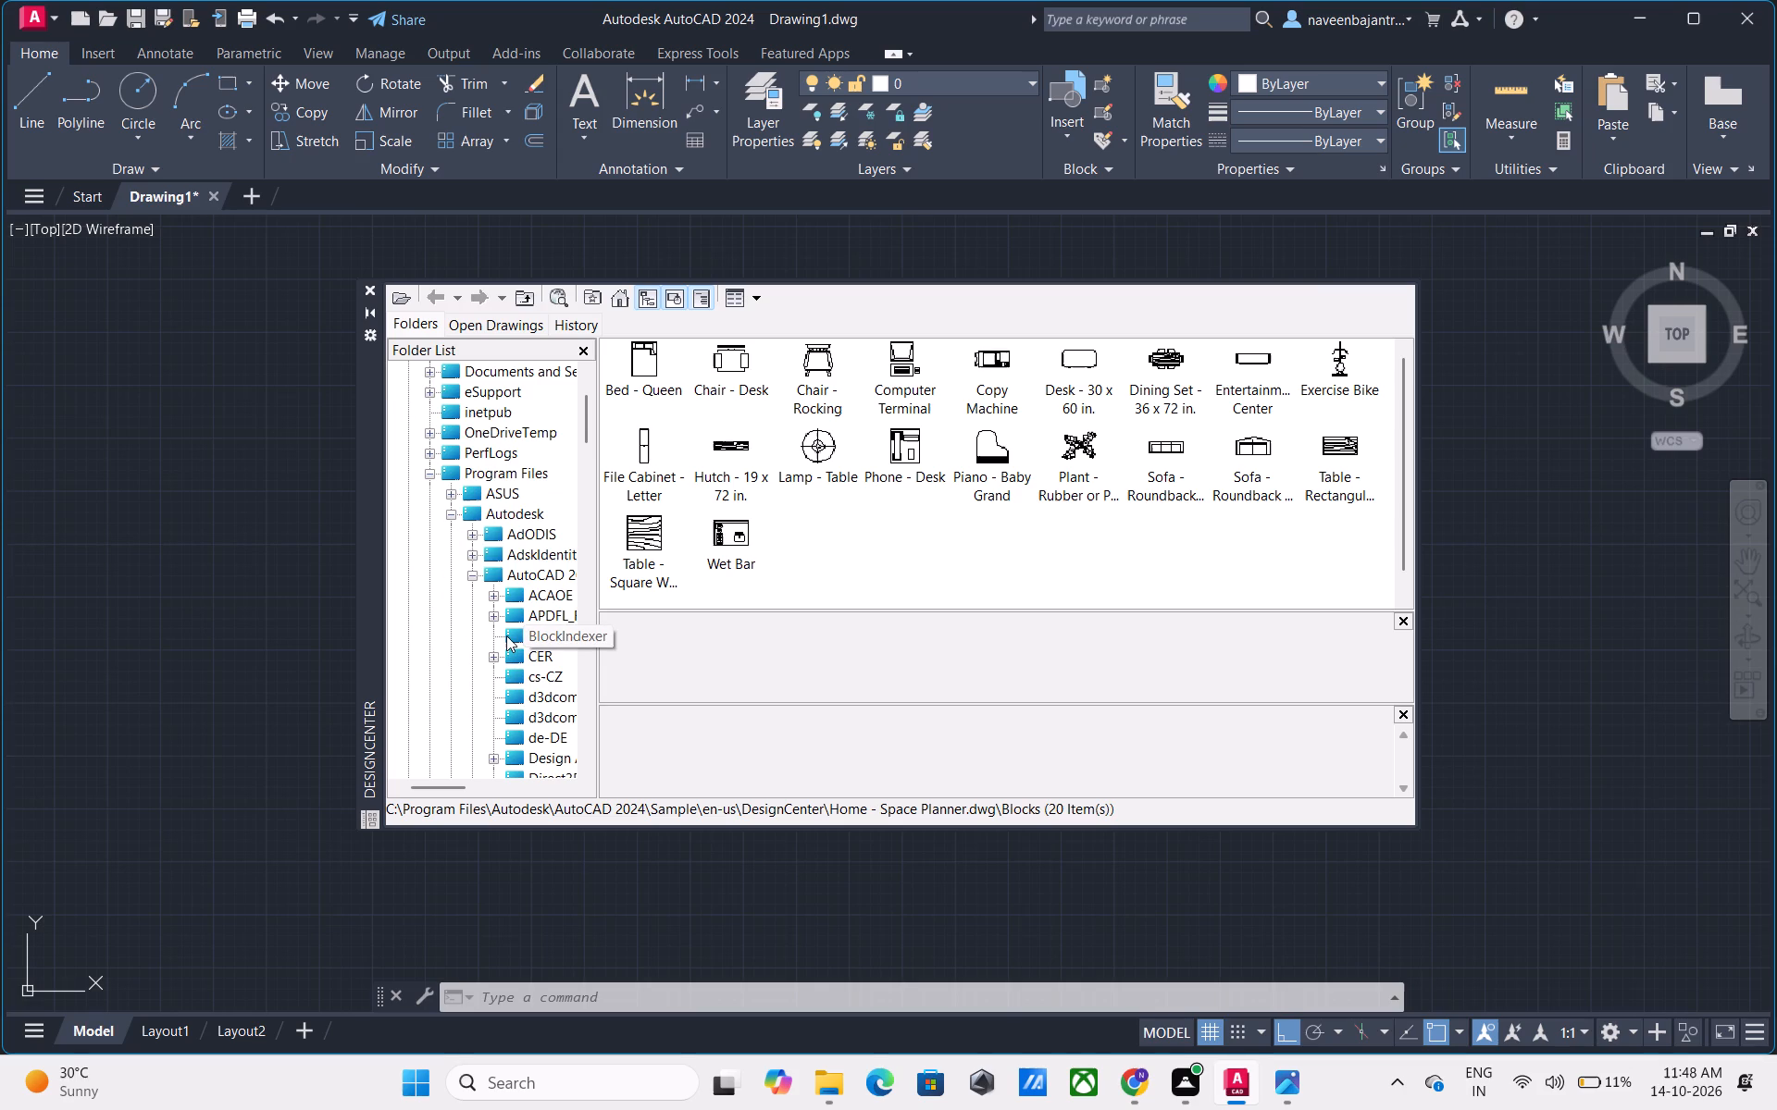
scroll(506, 635, down, 1)
drag(429, 790, 445, 788)
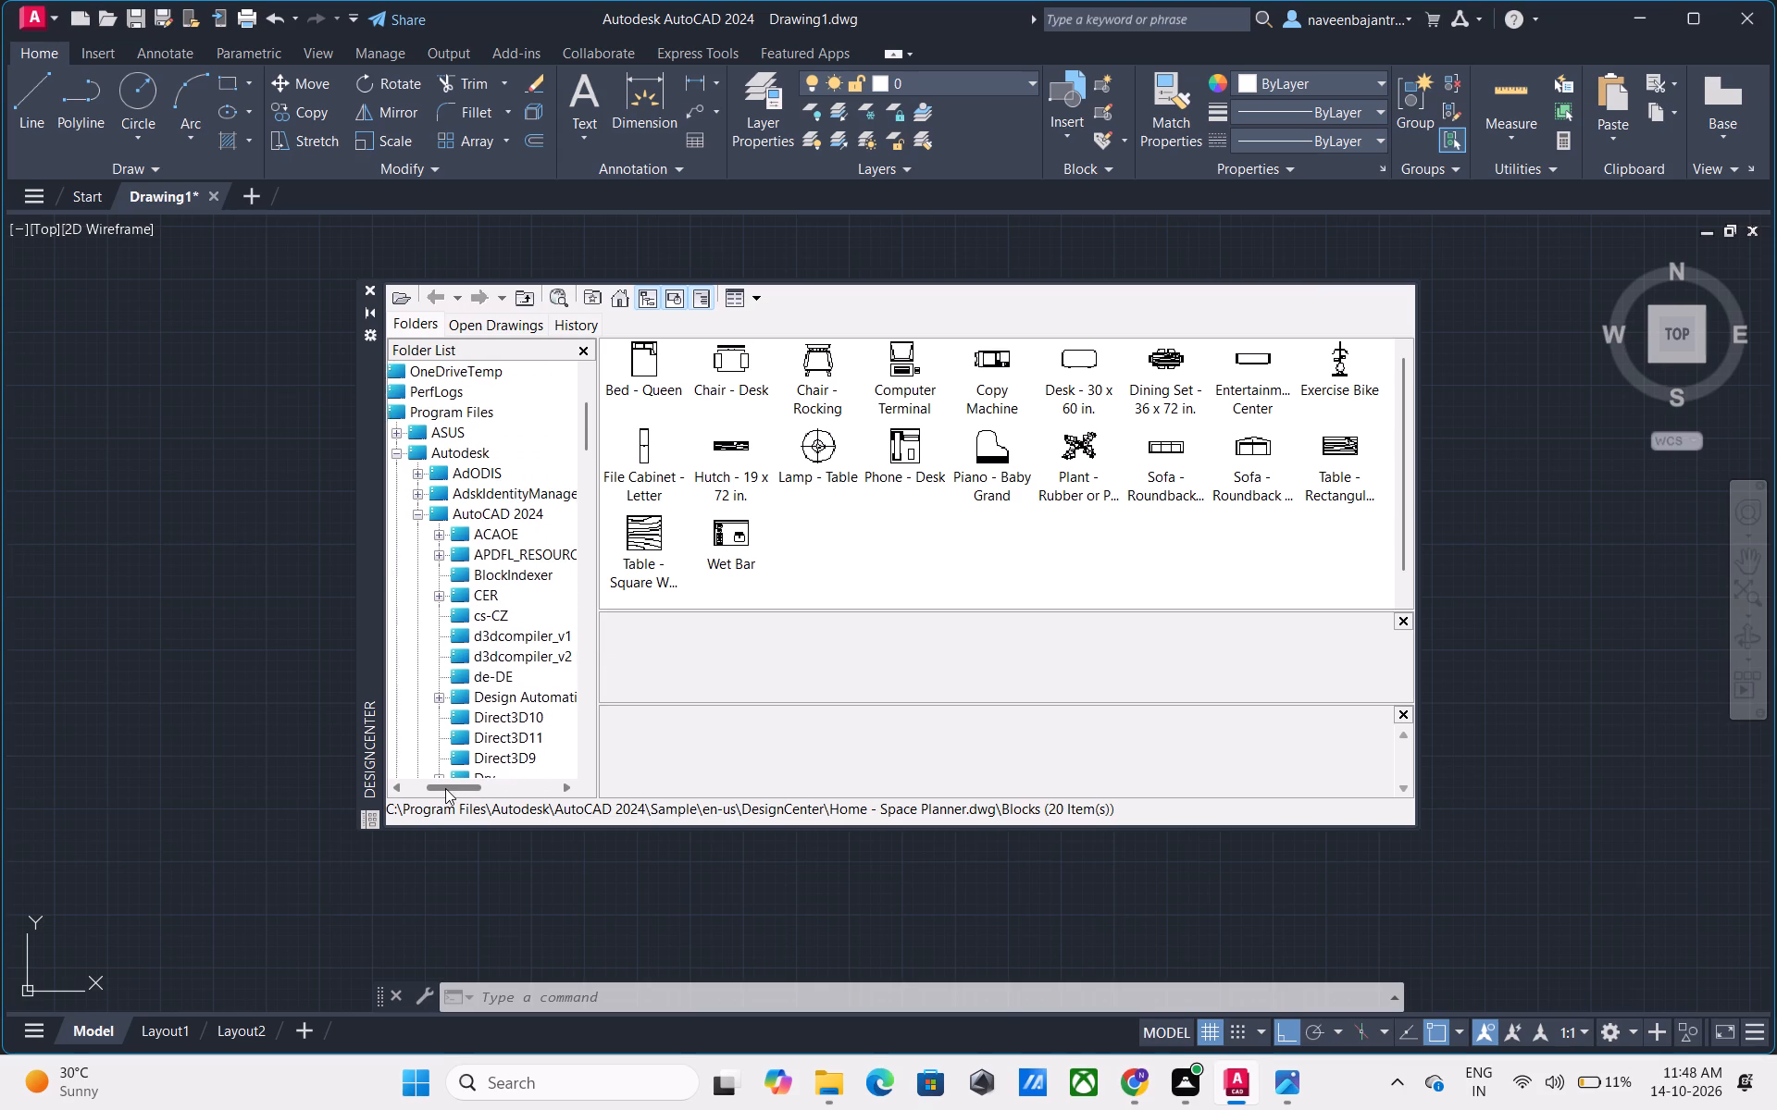
drag(445, 788, 454, 785)
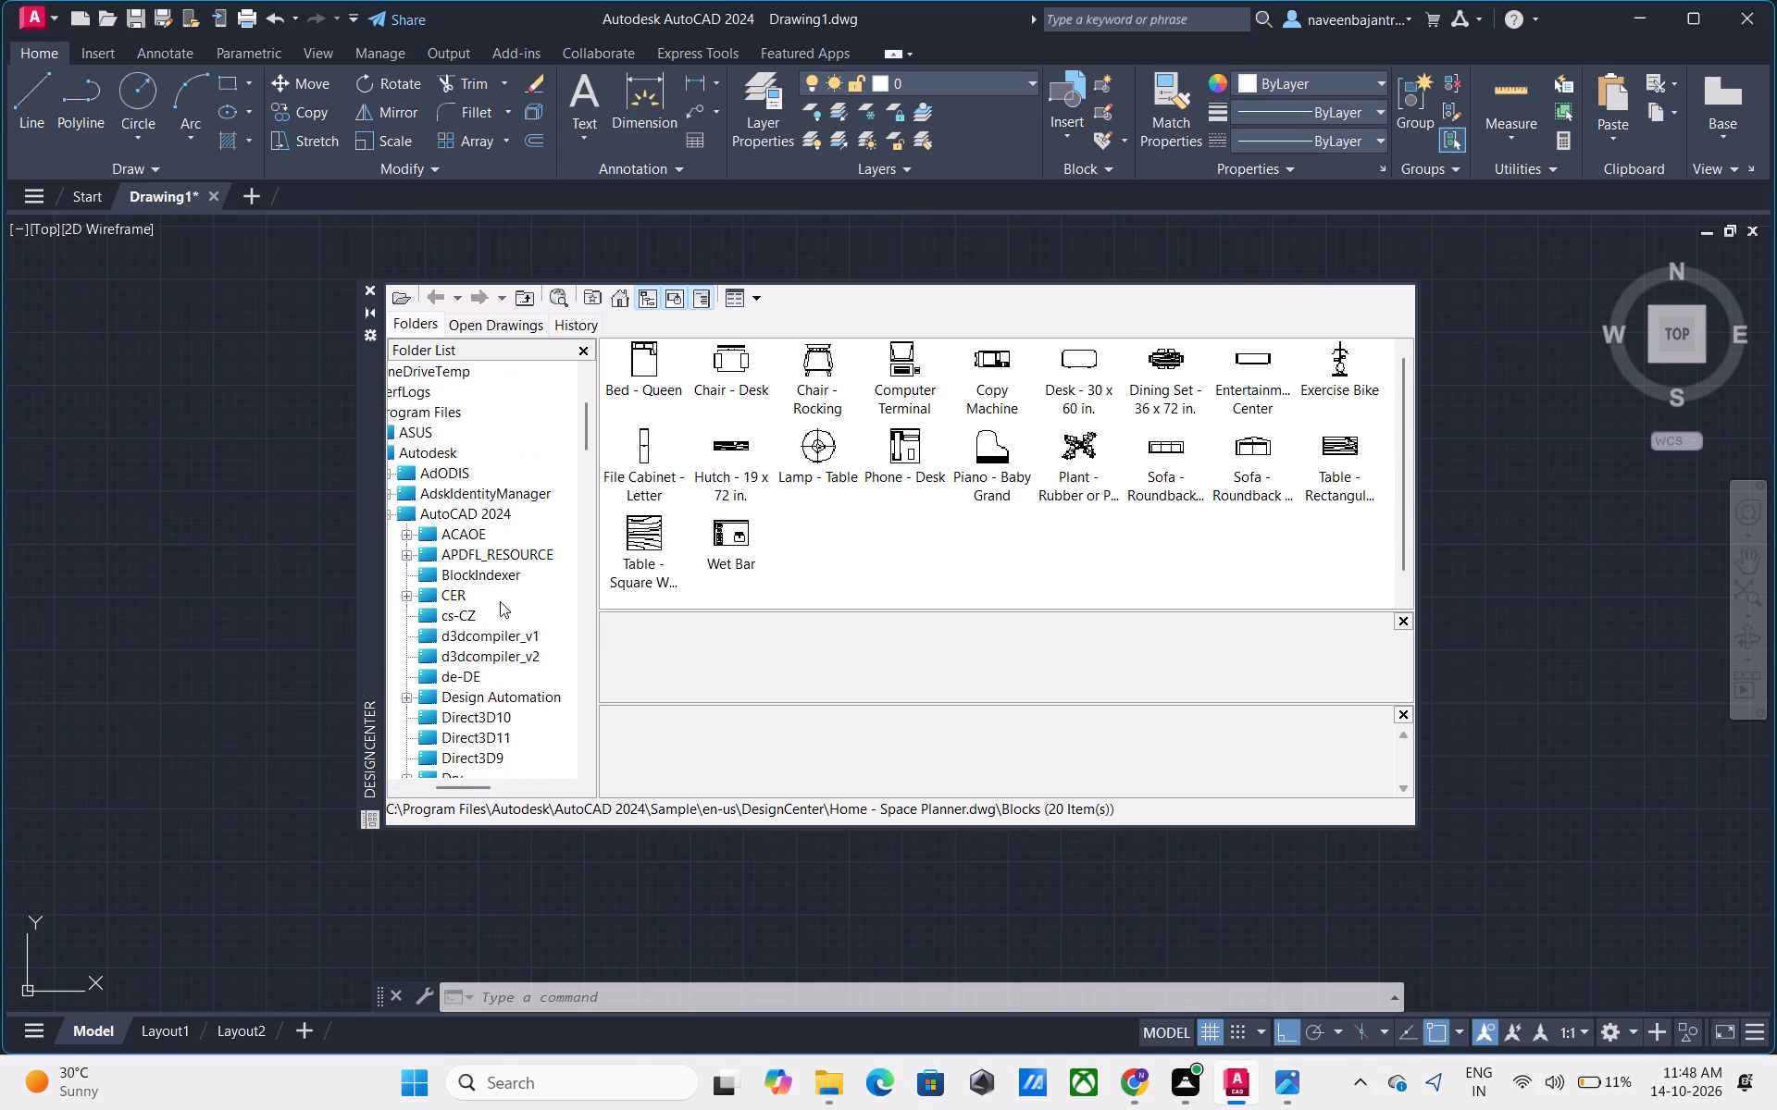
scroll(501, 601, down, 1)
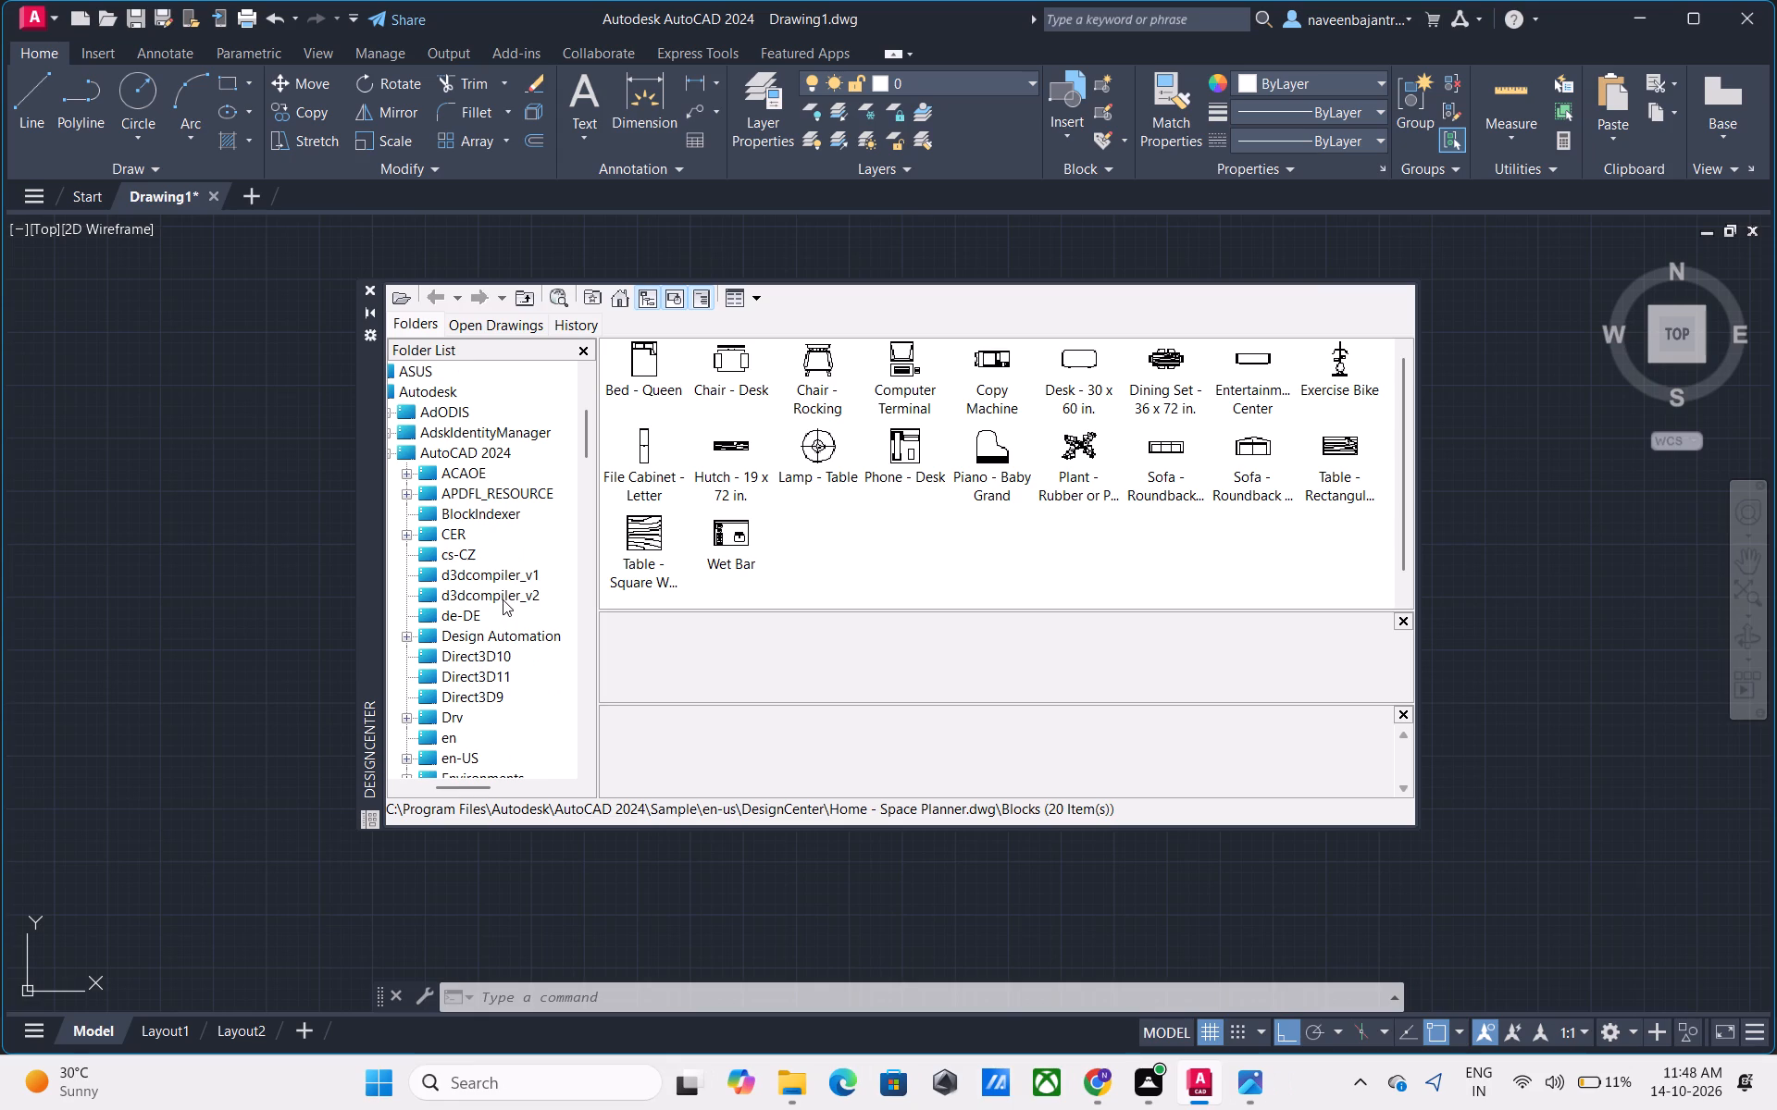
scroll(503, 599, down, 1)
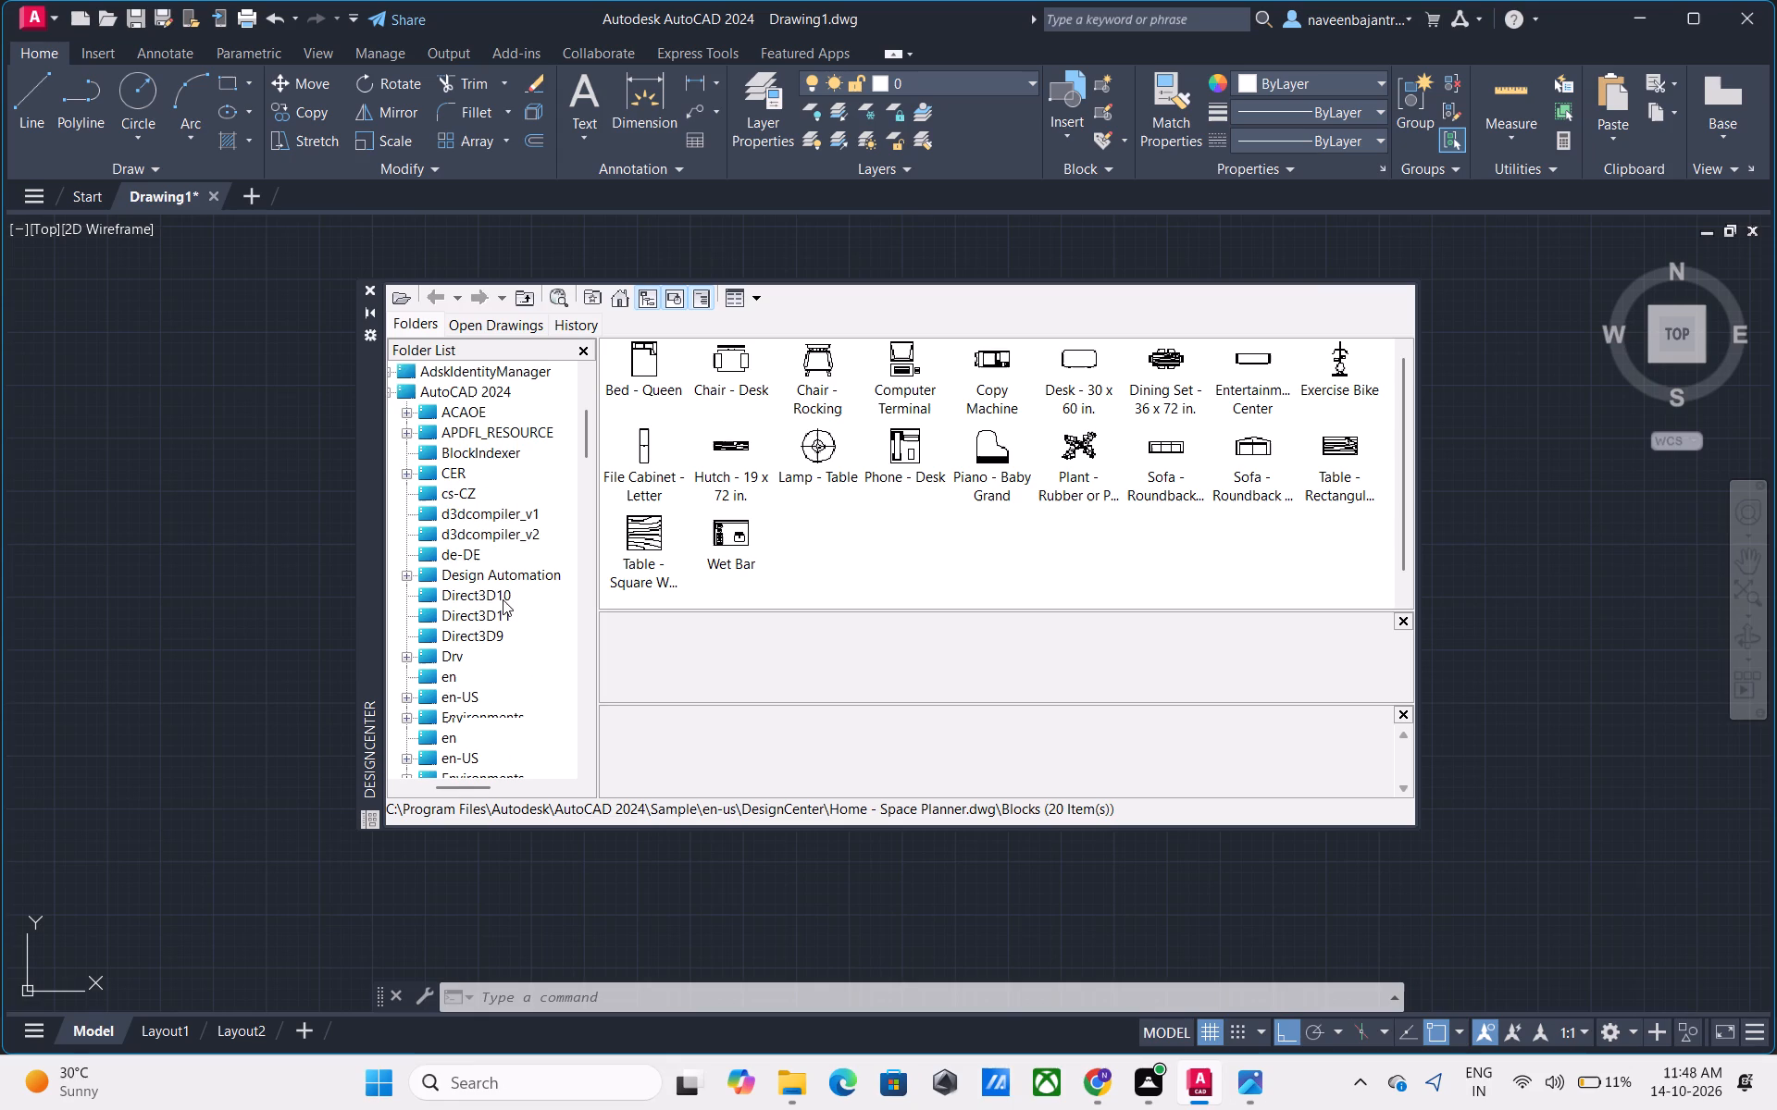
scroll(503, 599, down, 2)
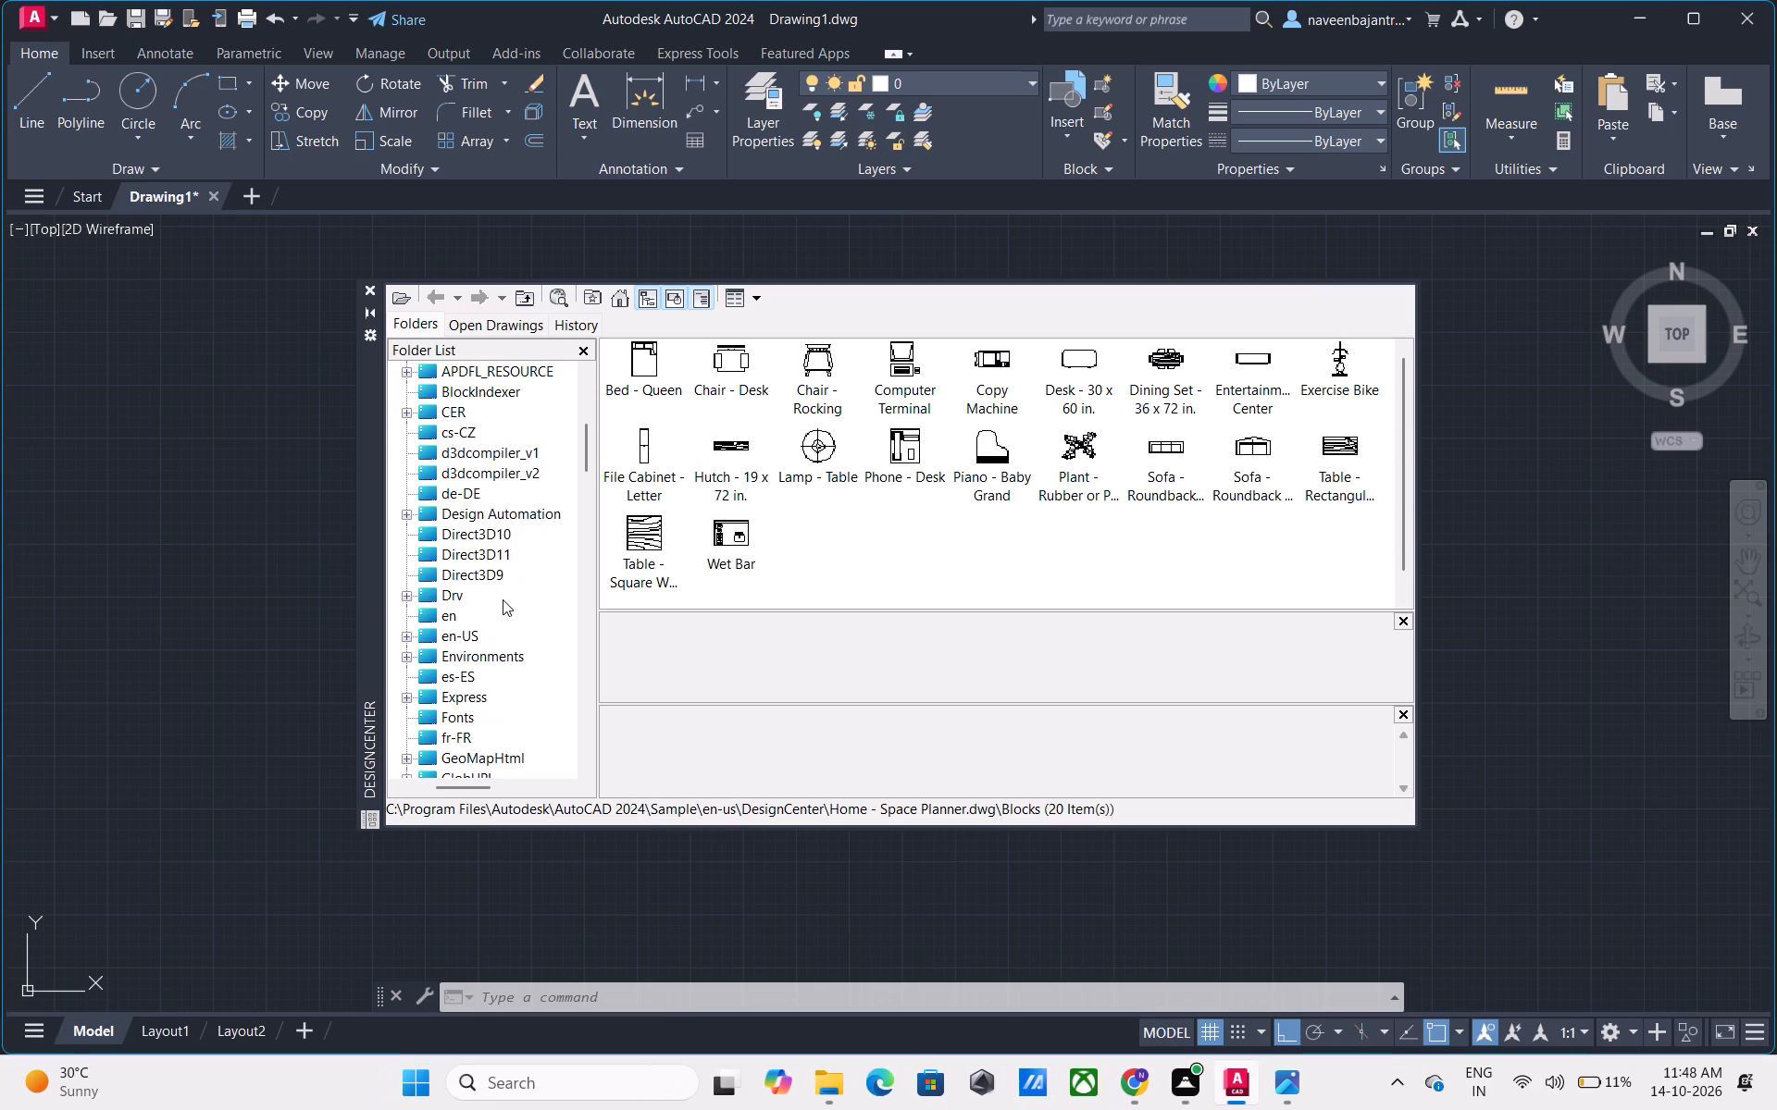
scroll(503, 599, down, 1)
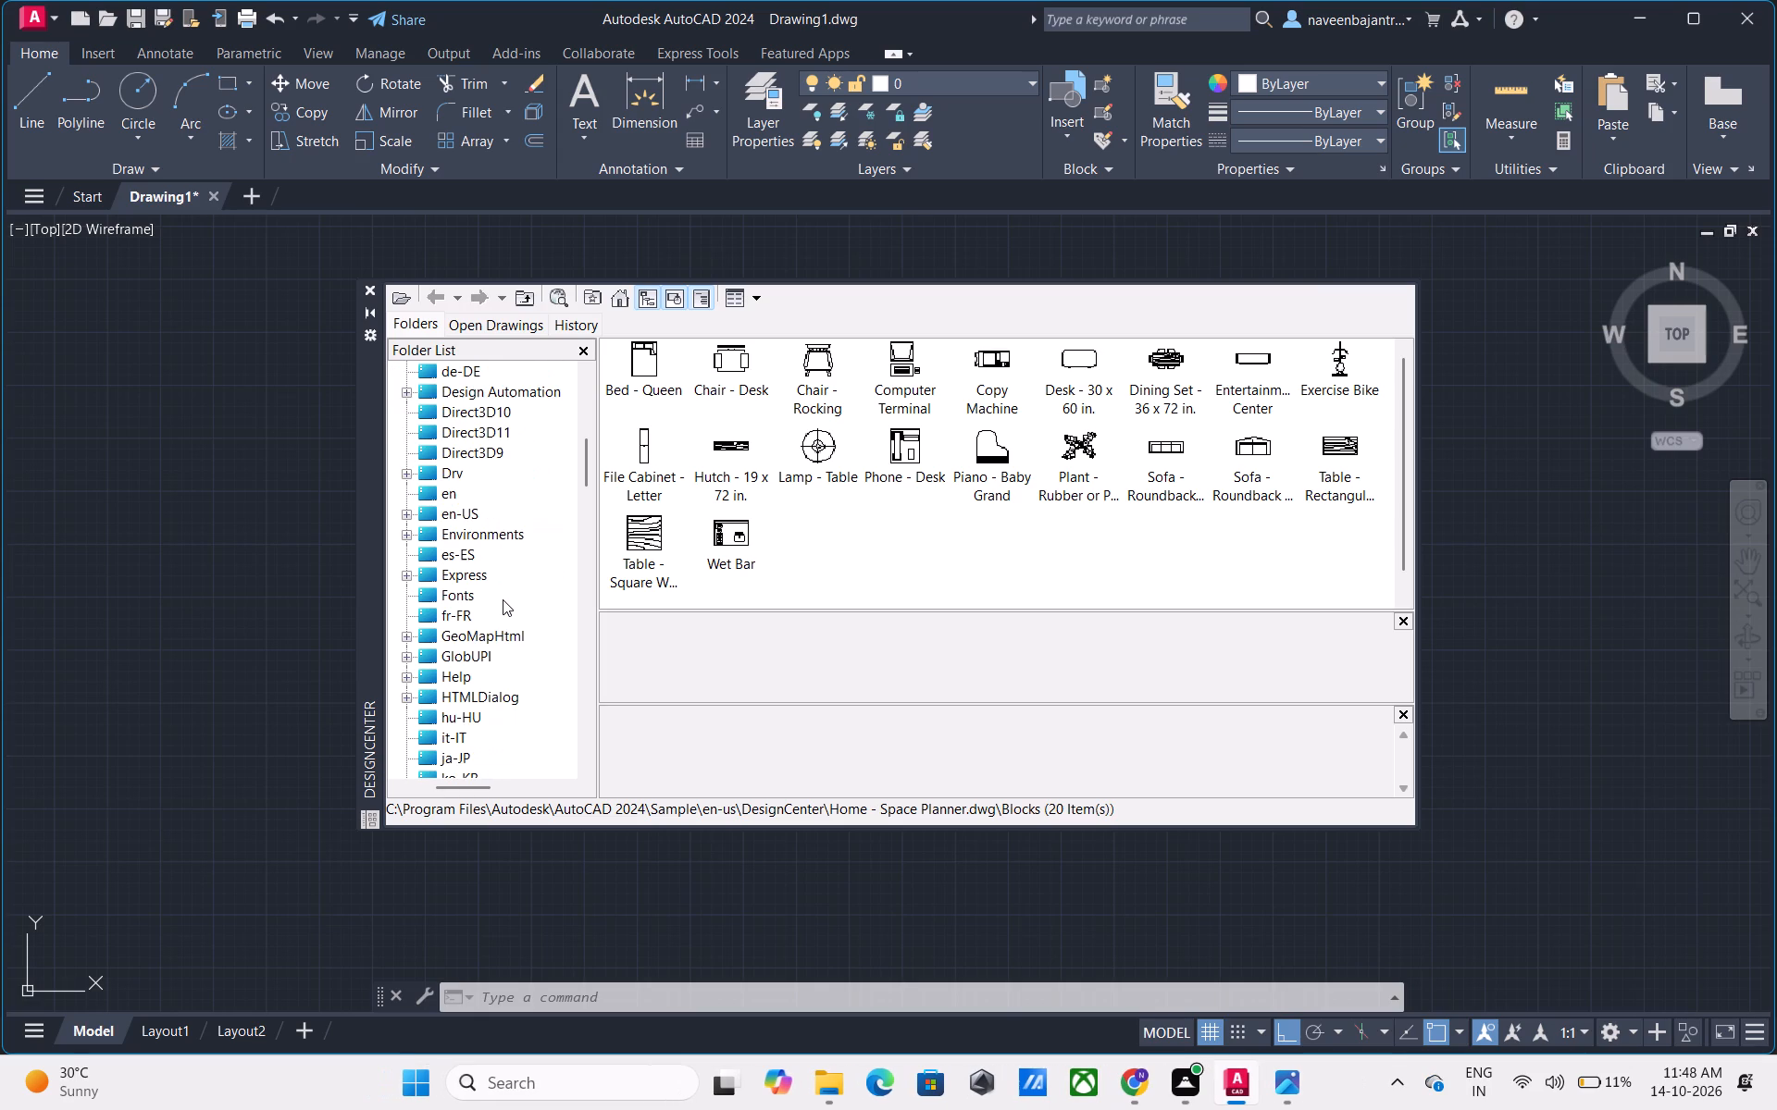
scroll(503, 599, down, 2)
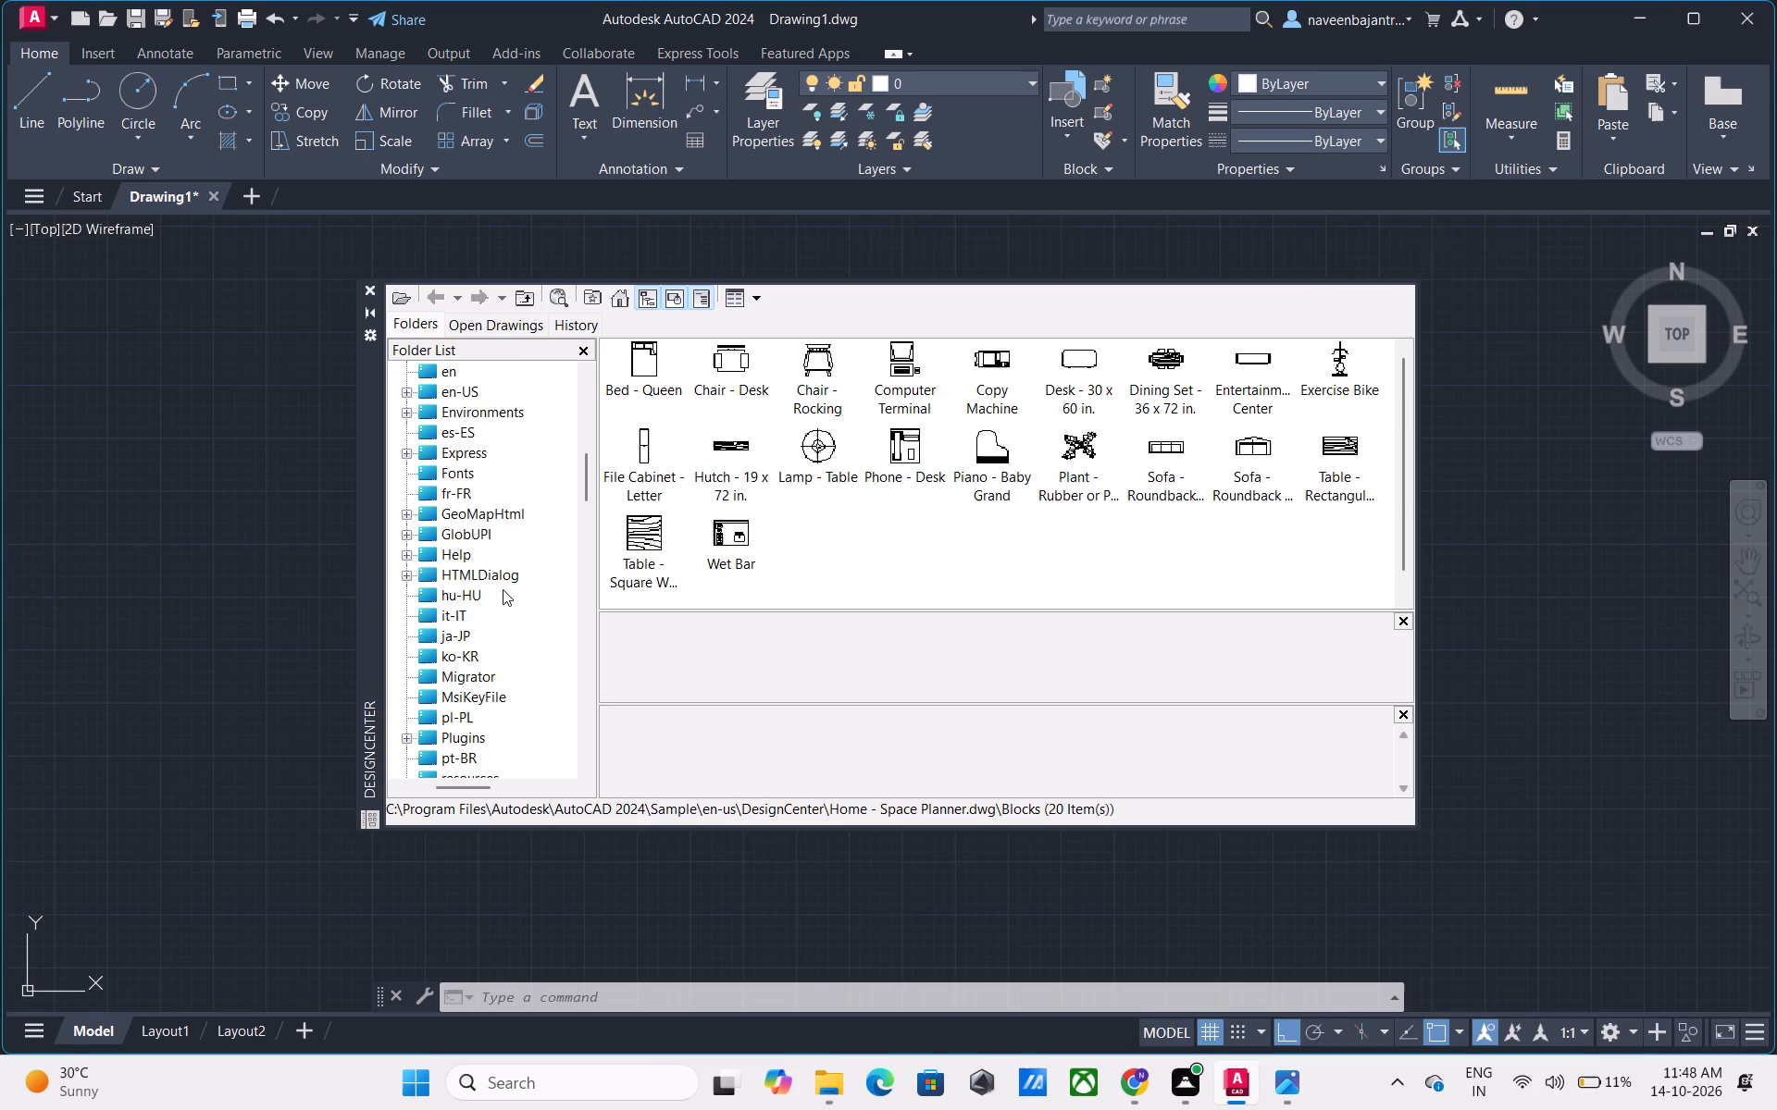
scroll(503, 589, down, 1)
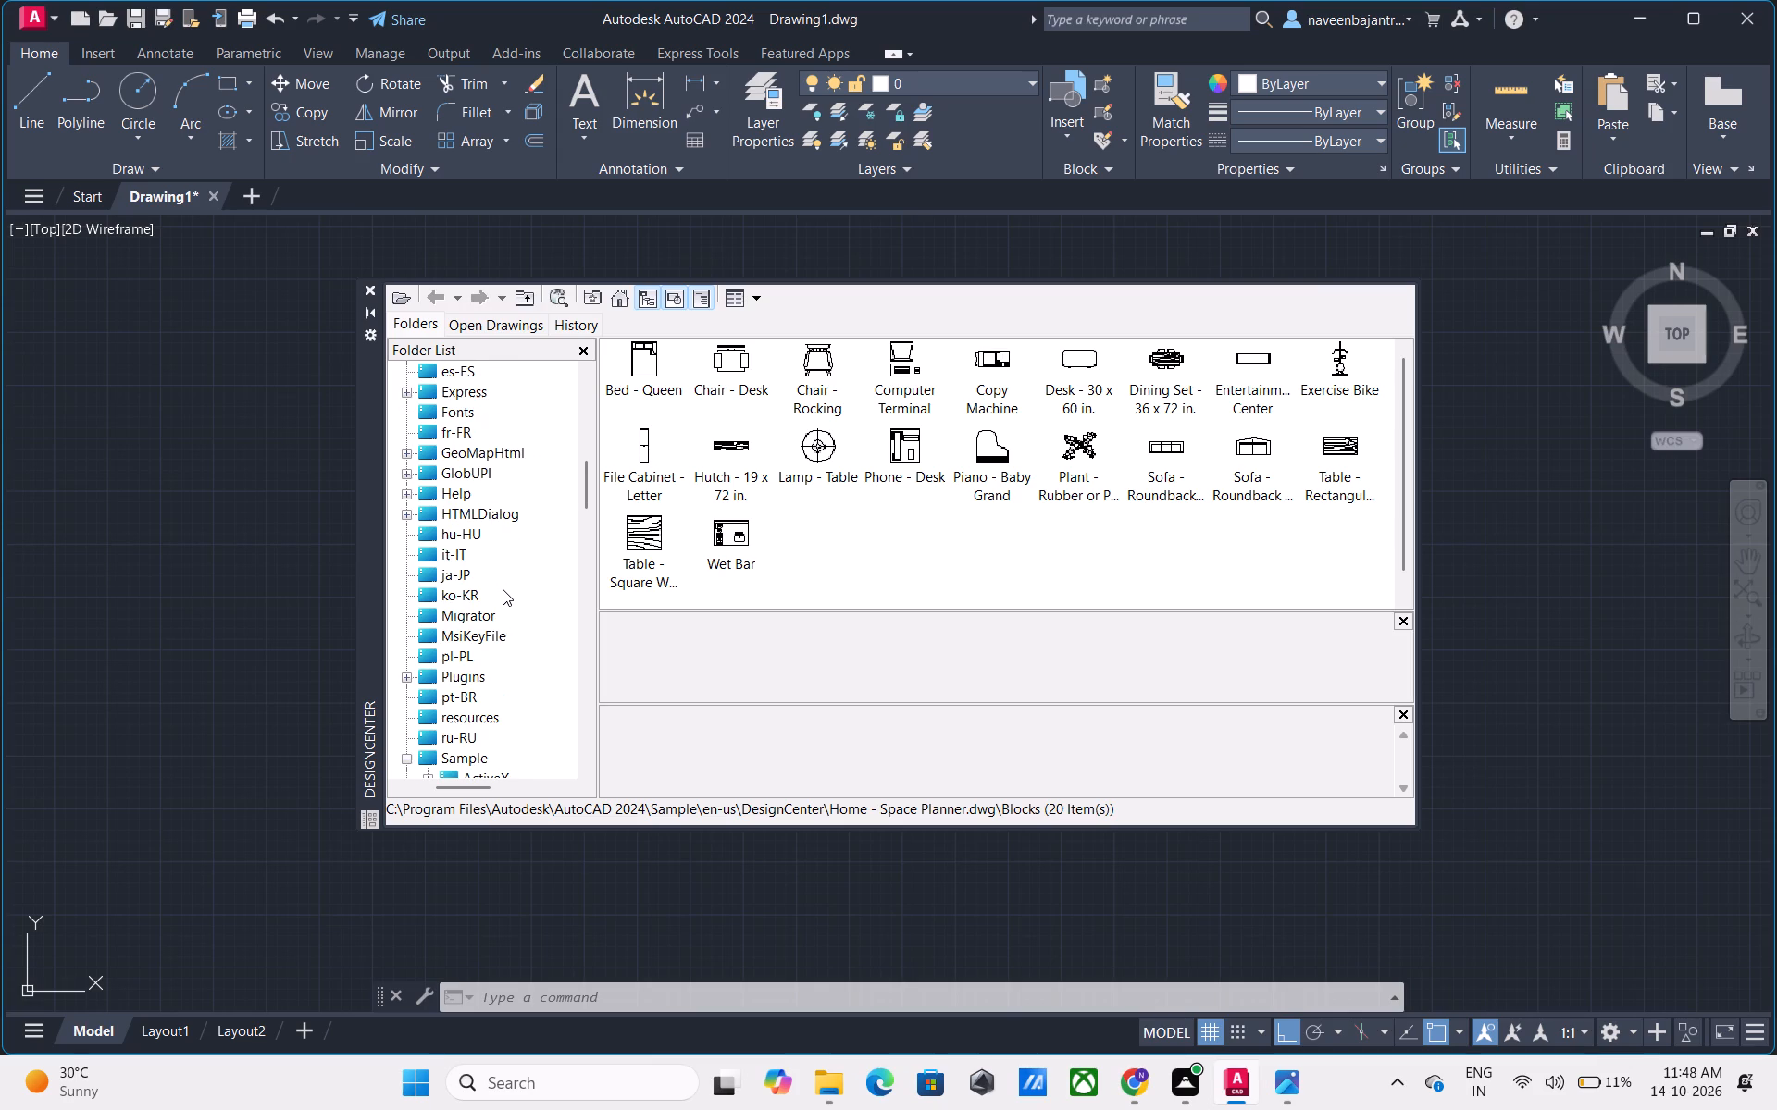
scroll(503, 589, down, 1)
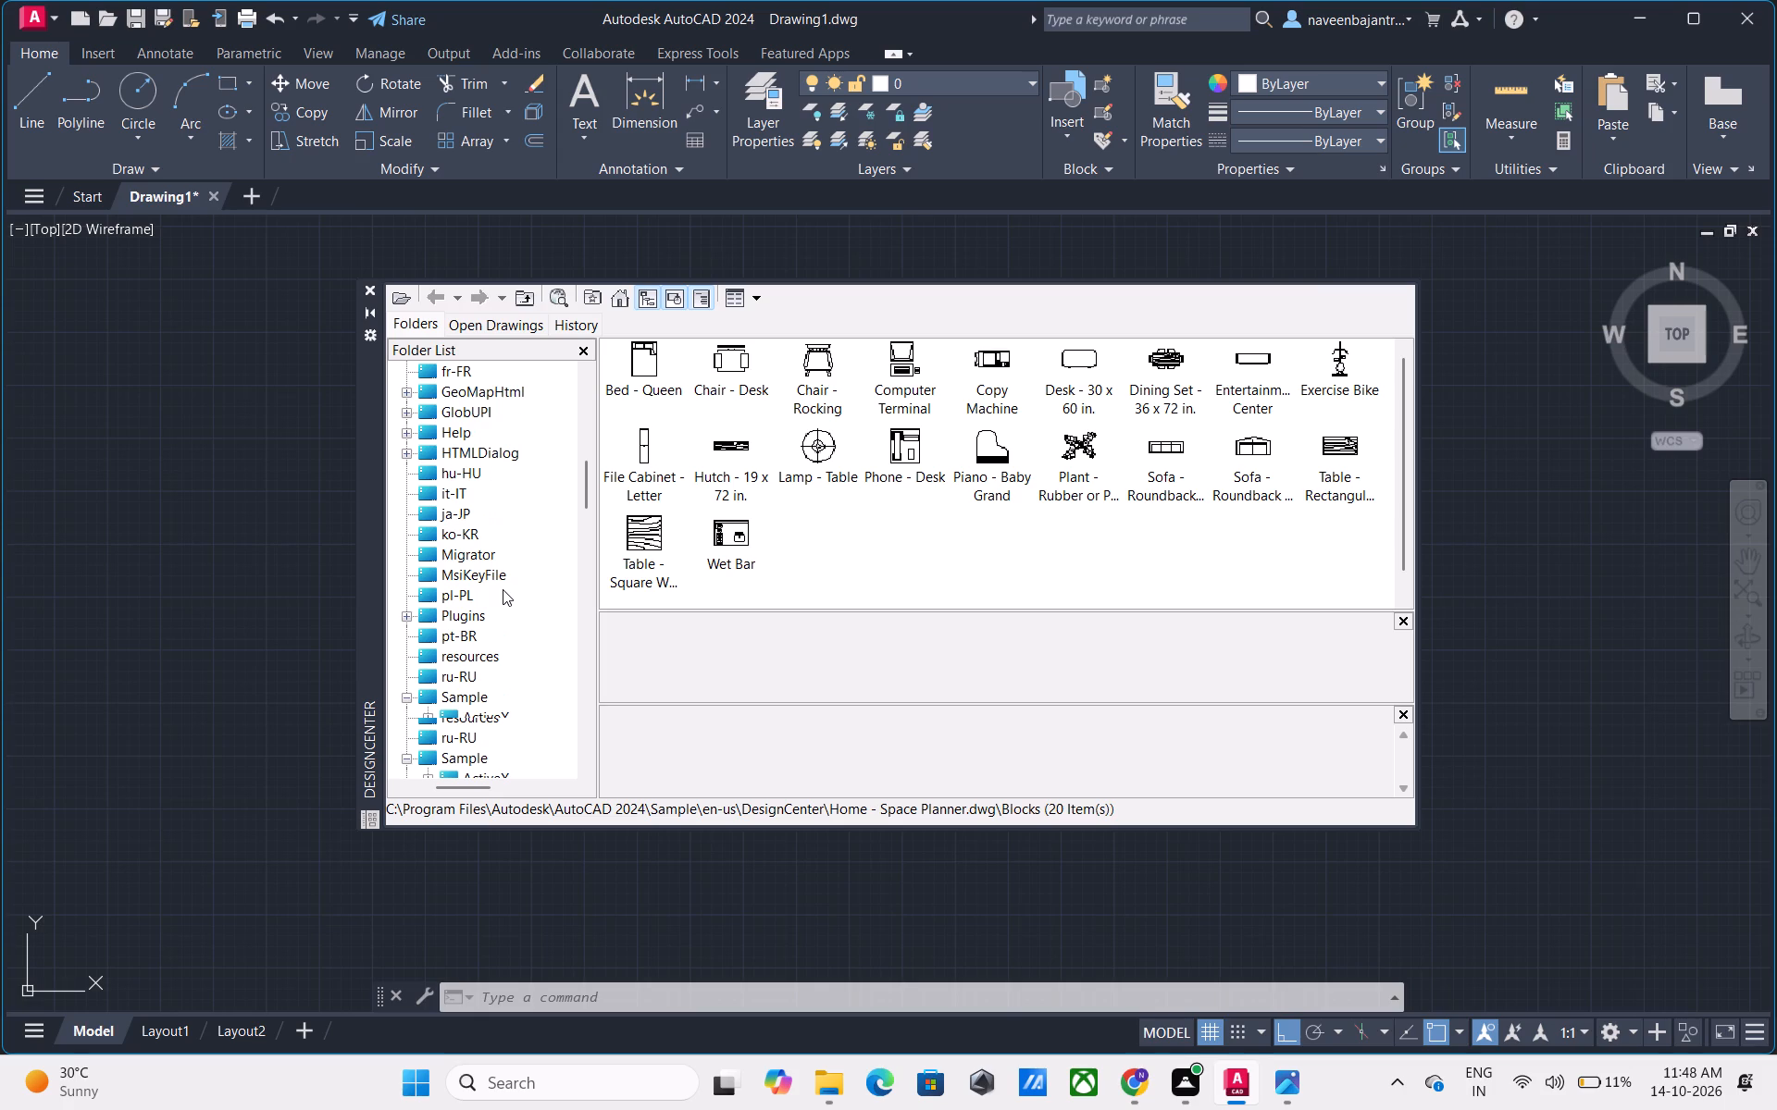
scroll(503, 589, down, 2)
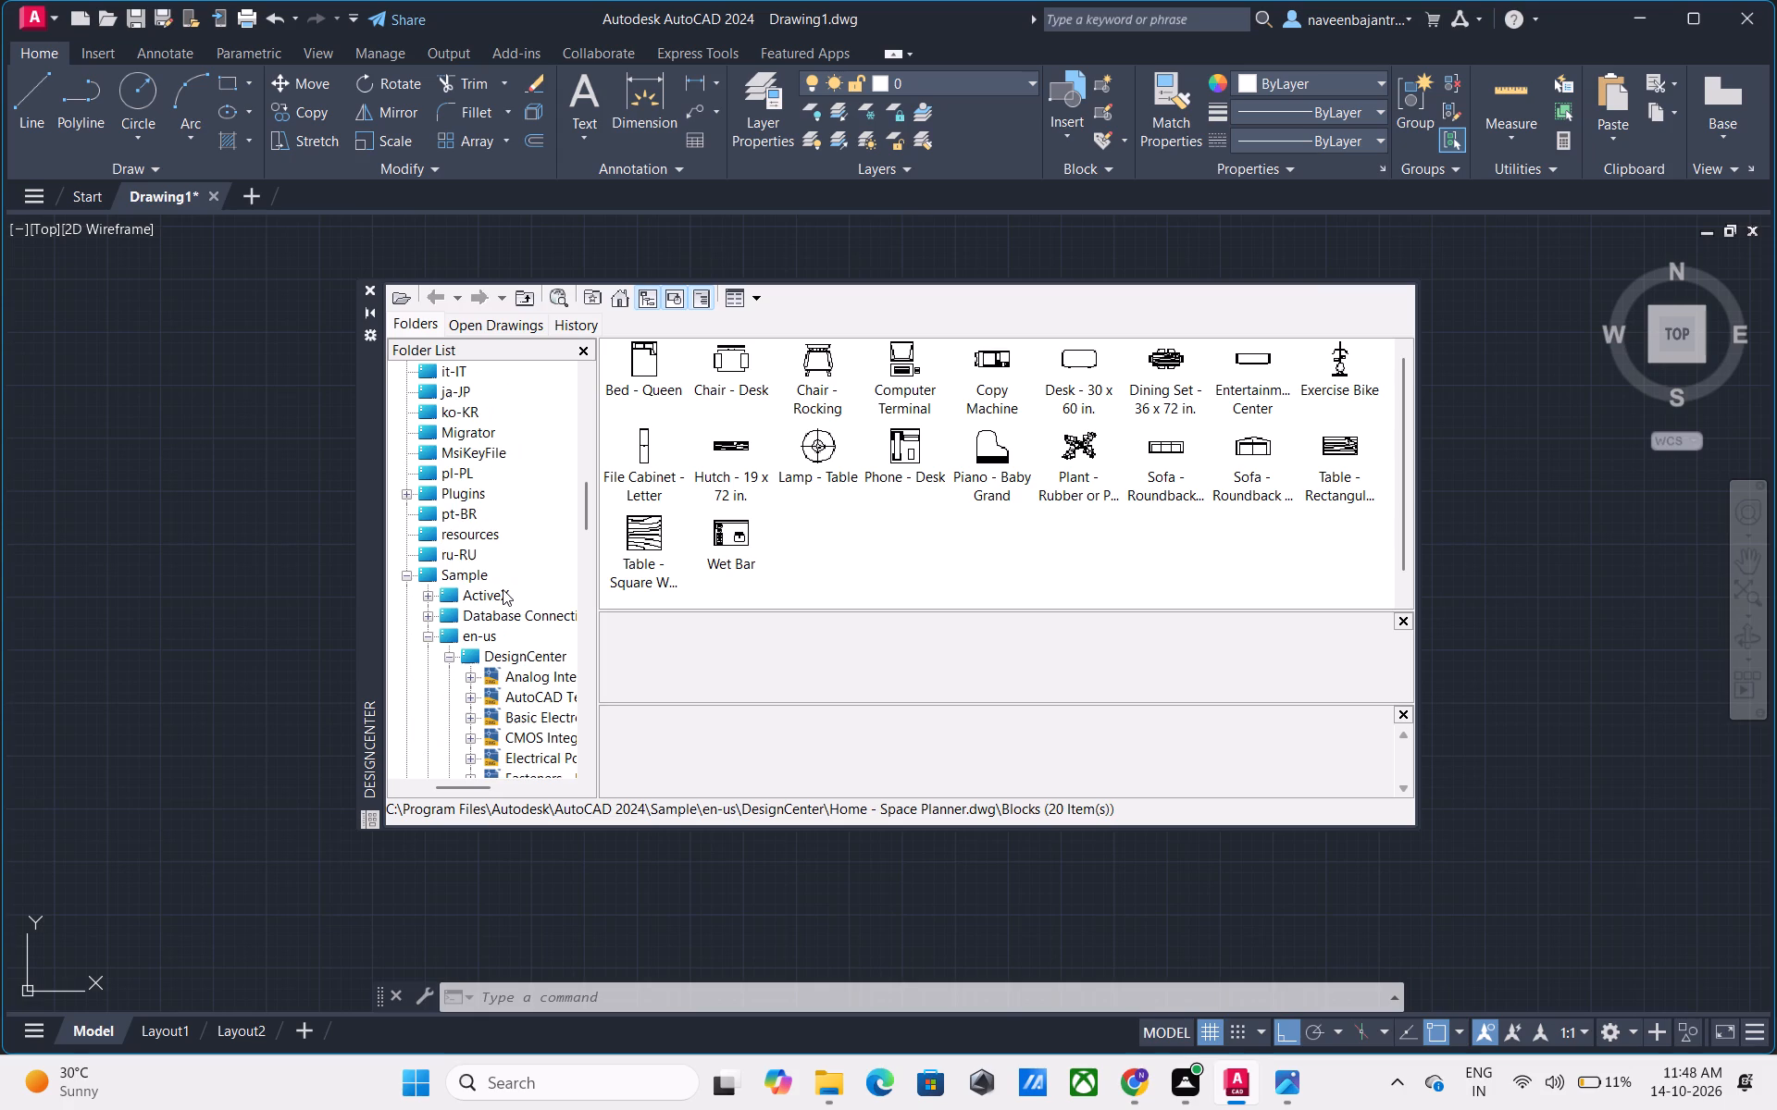
scroll(503, 589, down, 1)
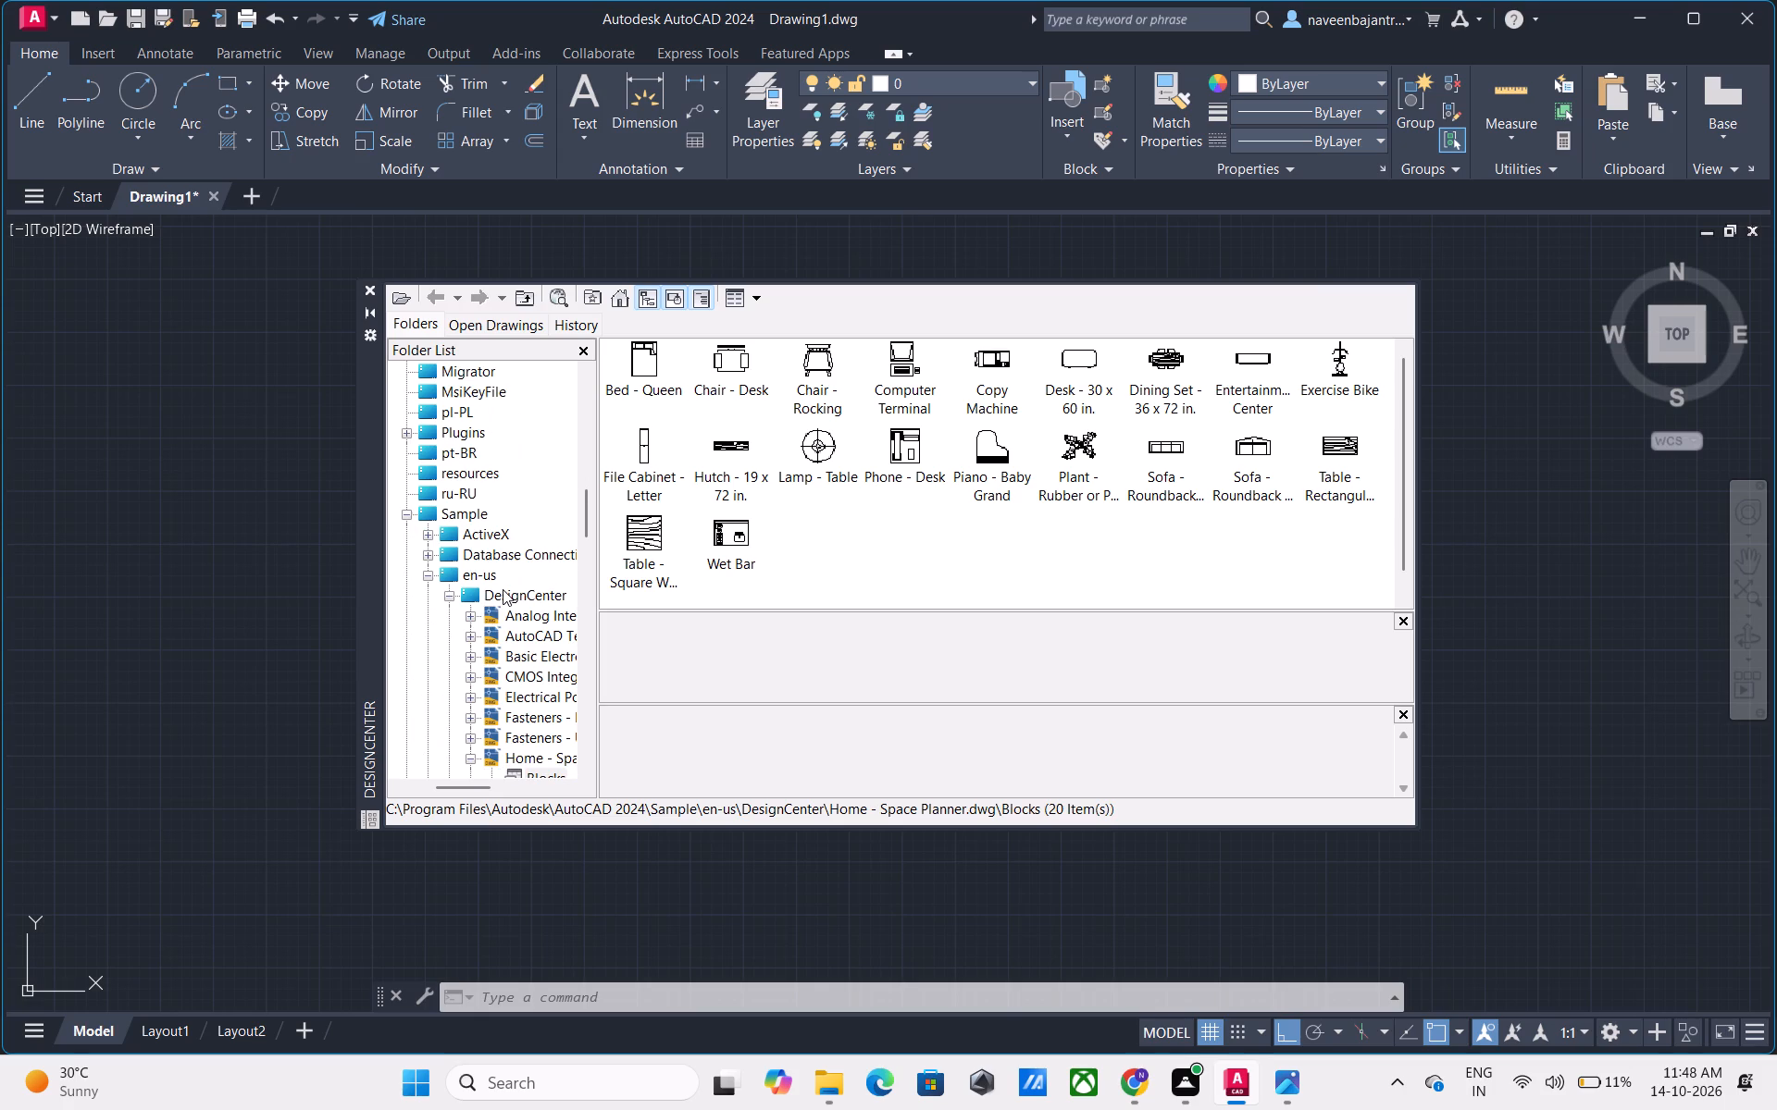
scroll(503, 589, down, 1)
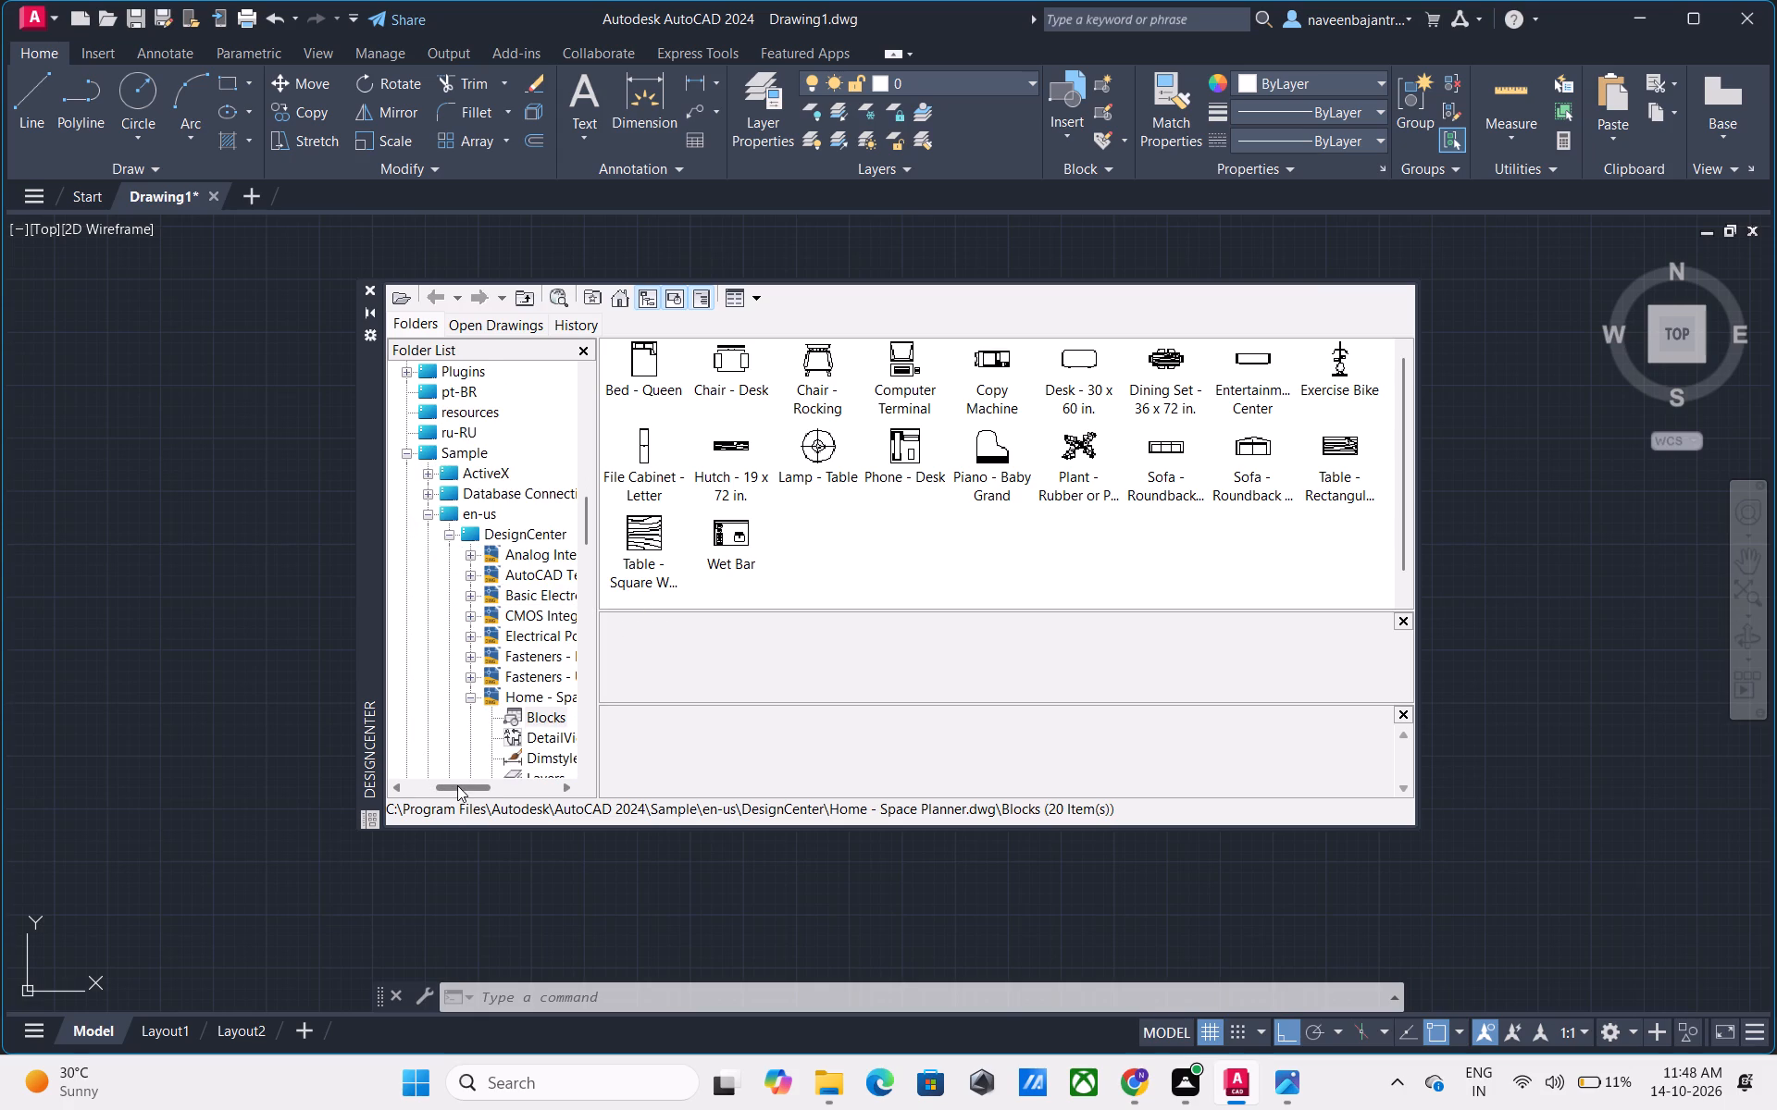
drag(457, 785, 468, 784)
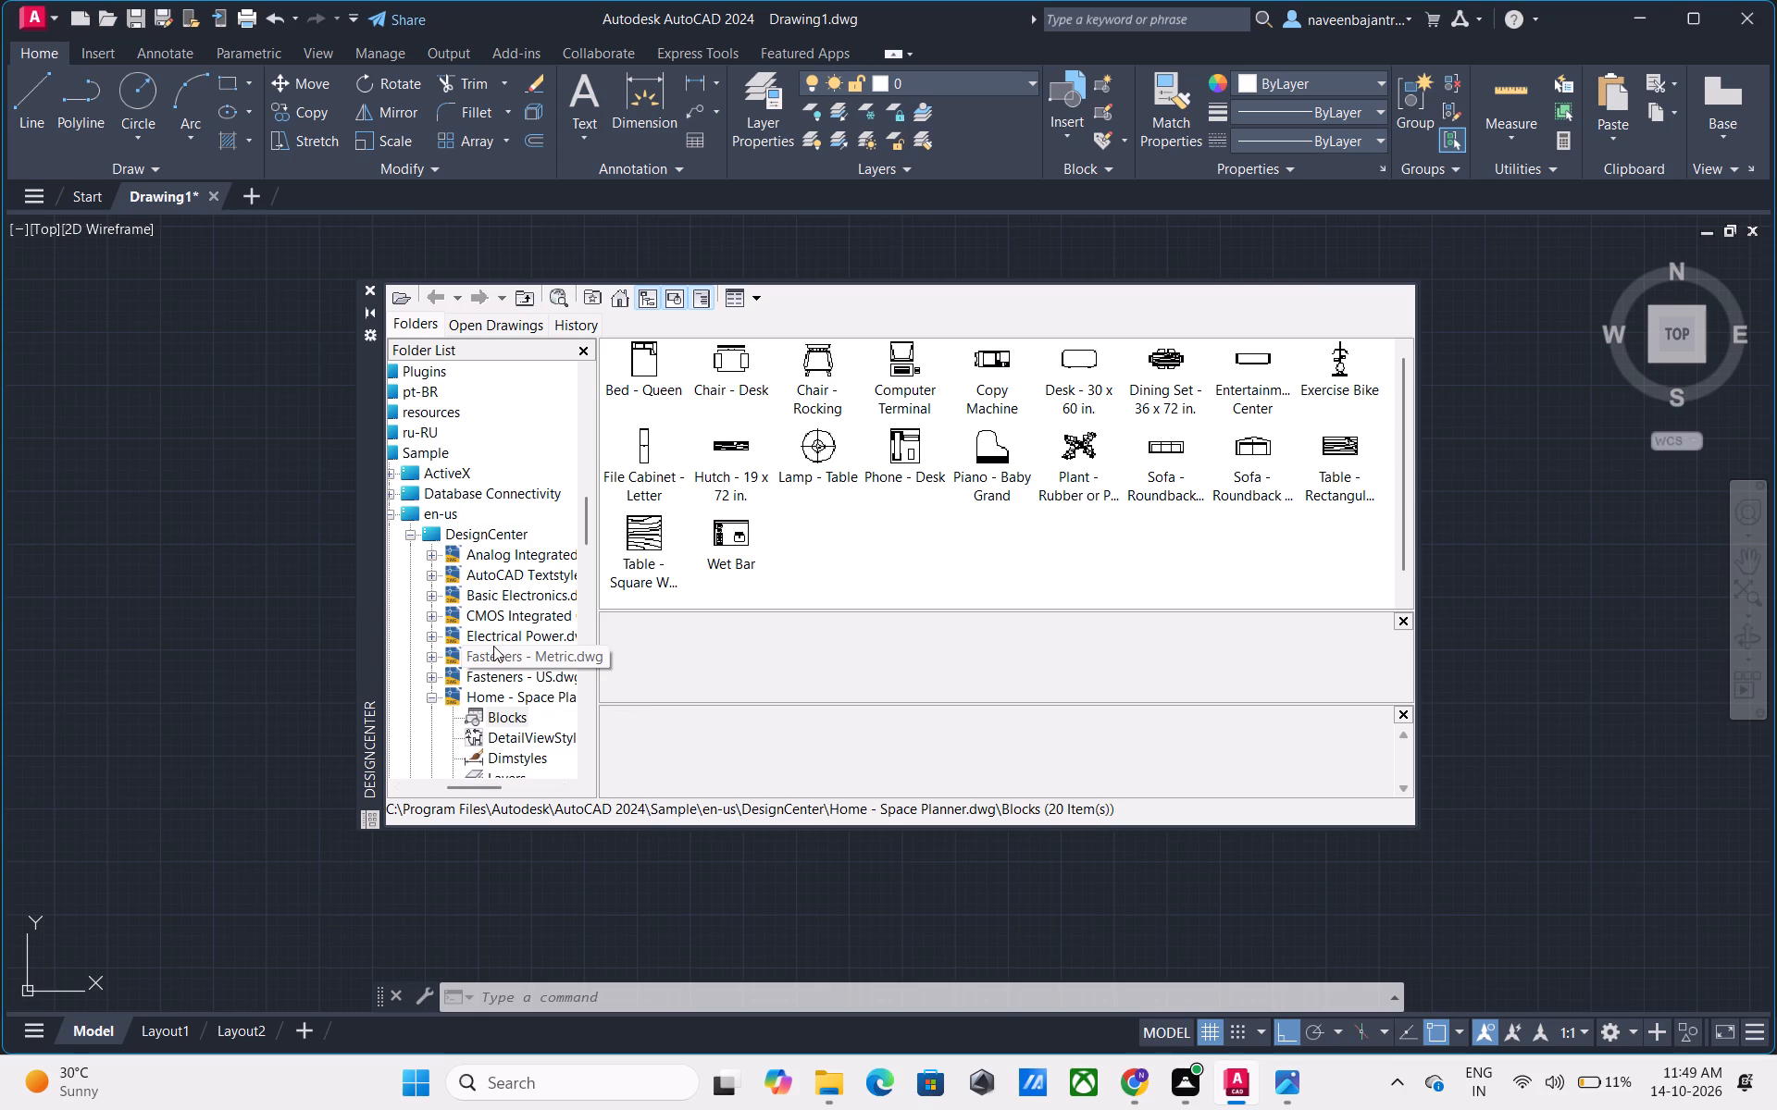
scroll(493, 646, down, 1)
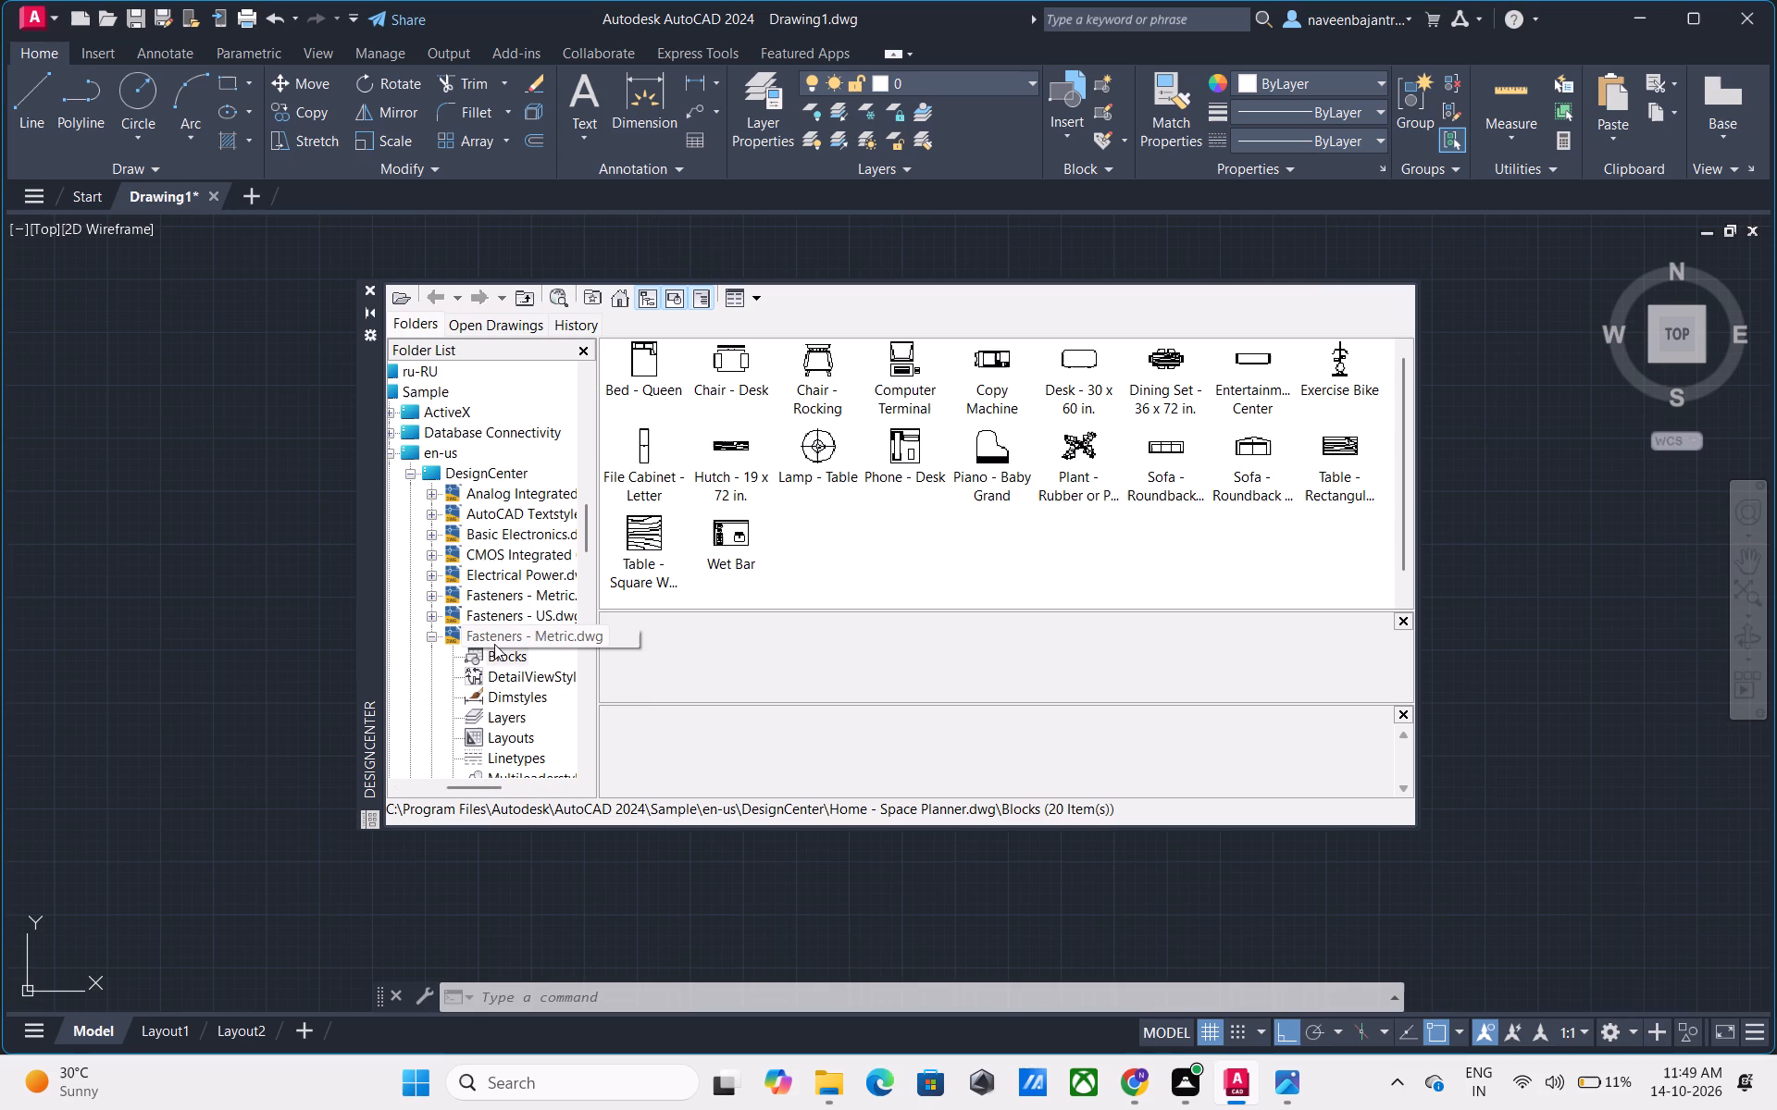
scroll(494, 644, down, 1)
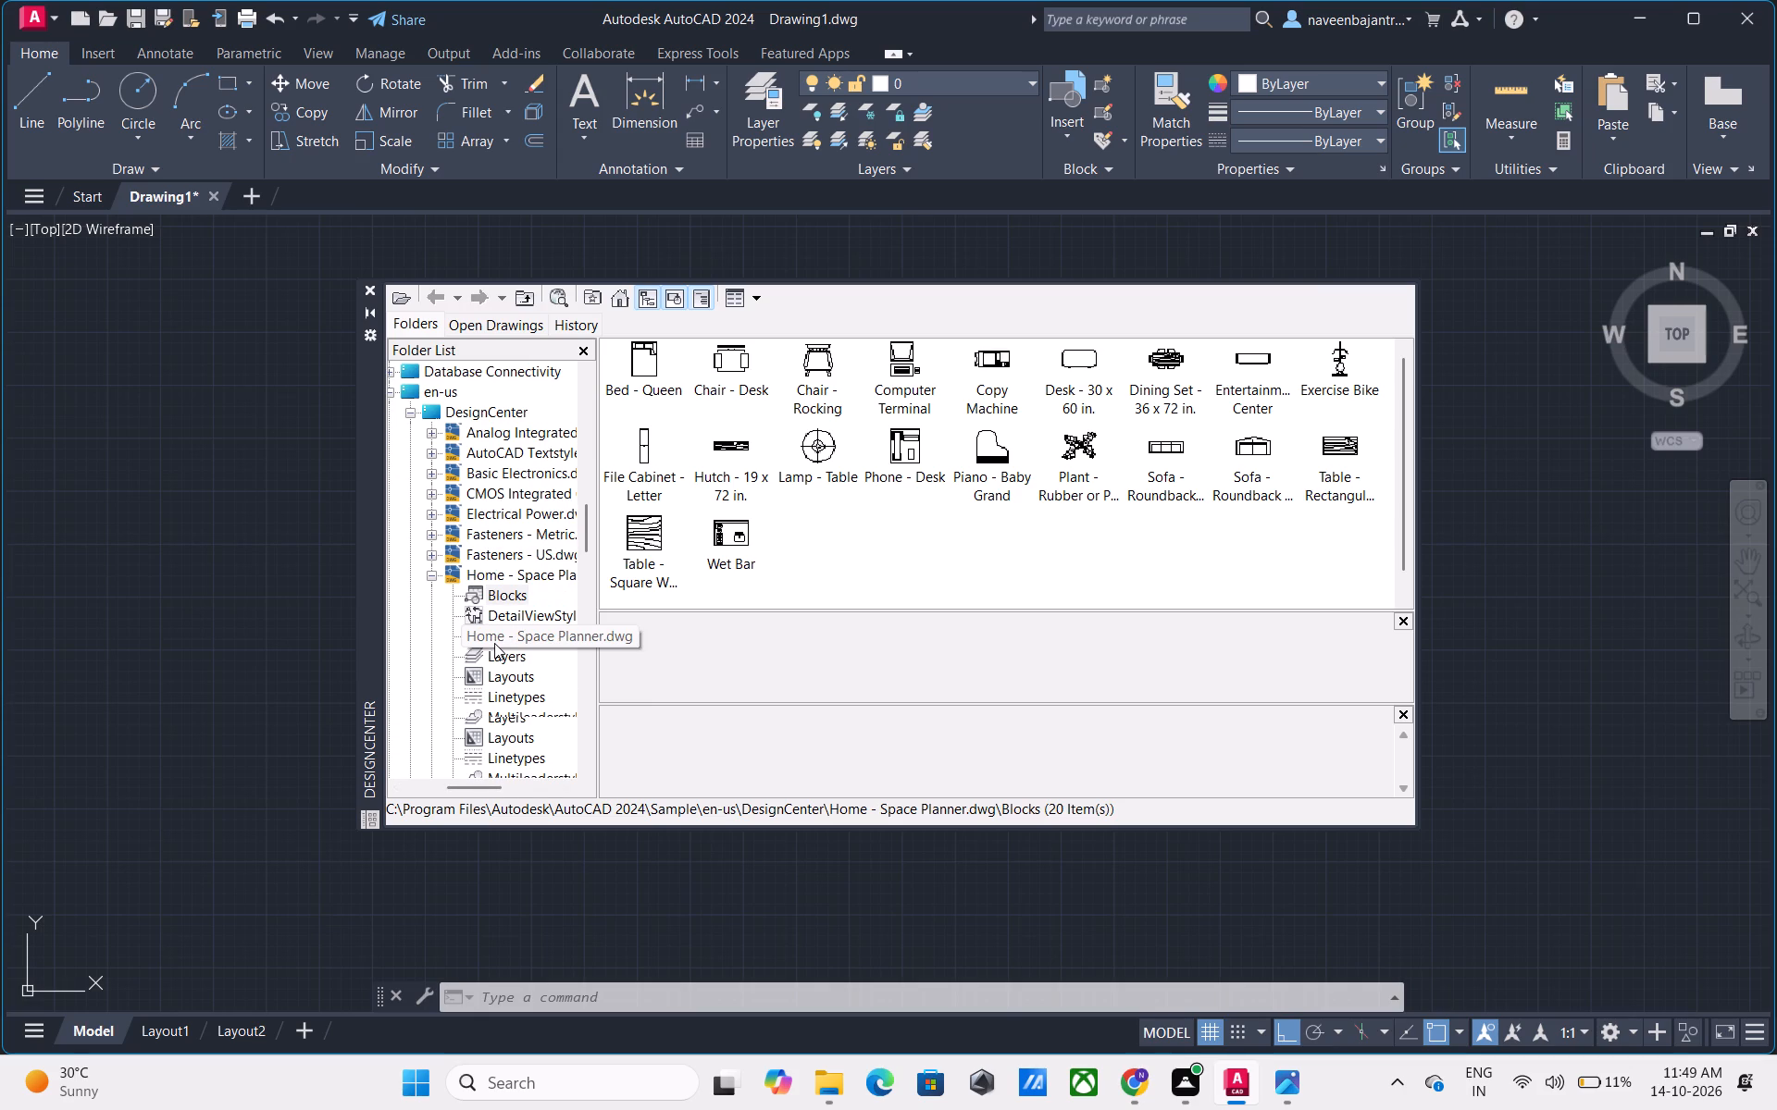
scroll(494, 643, down, 2)
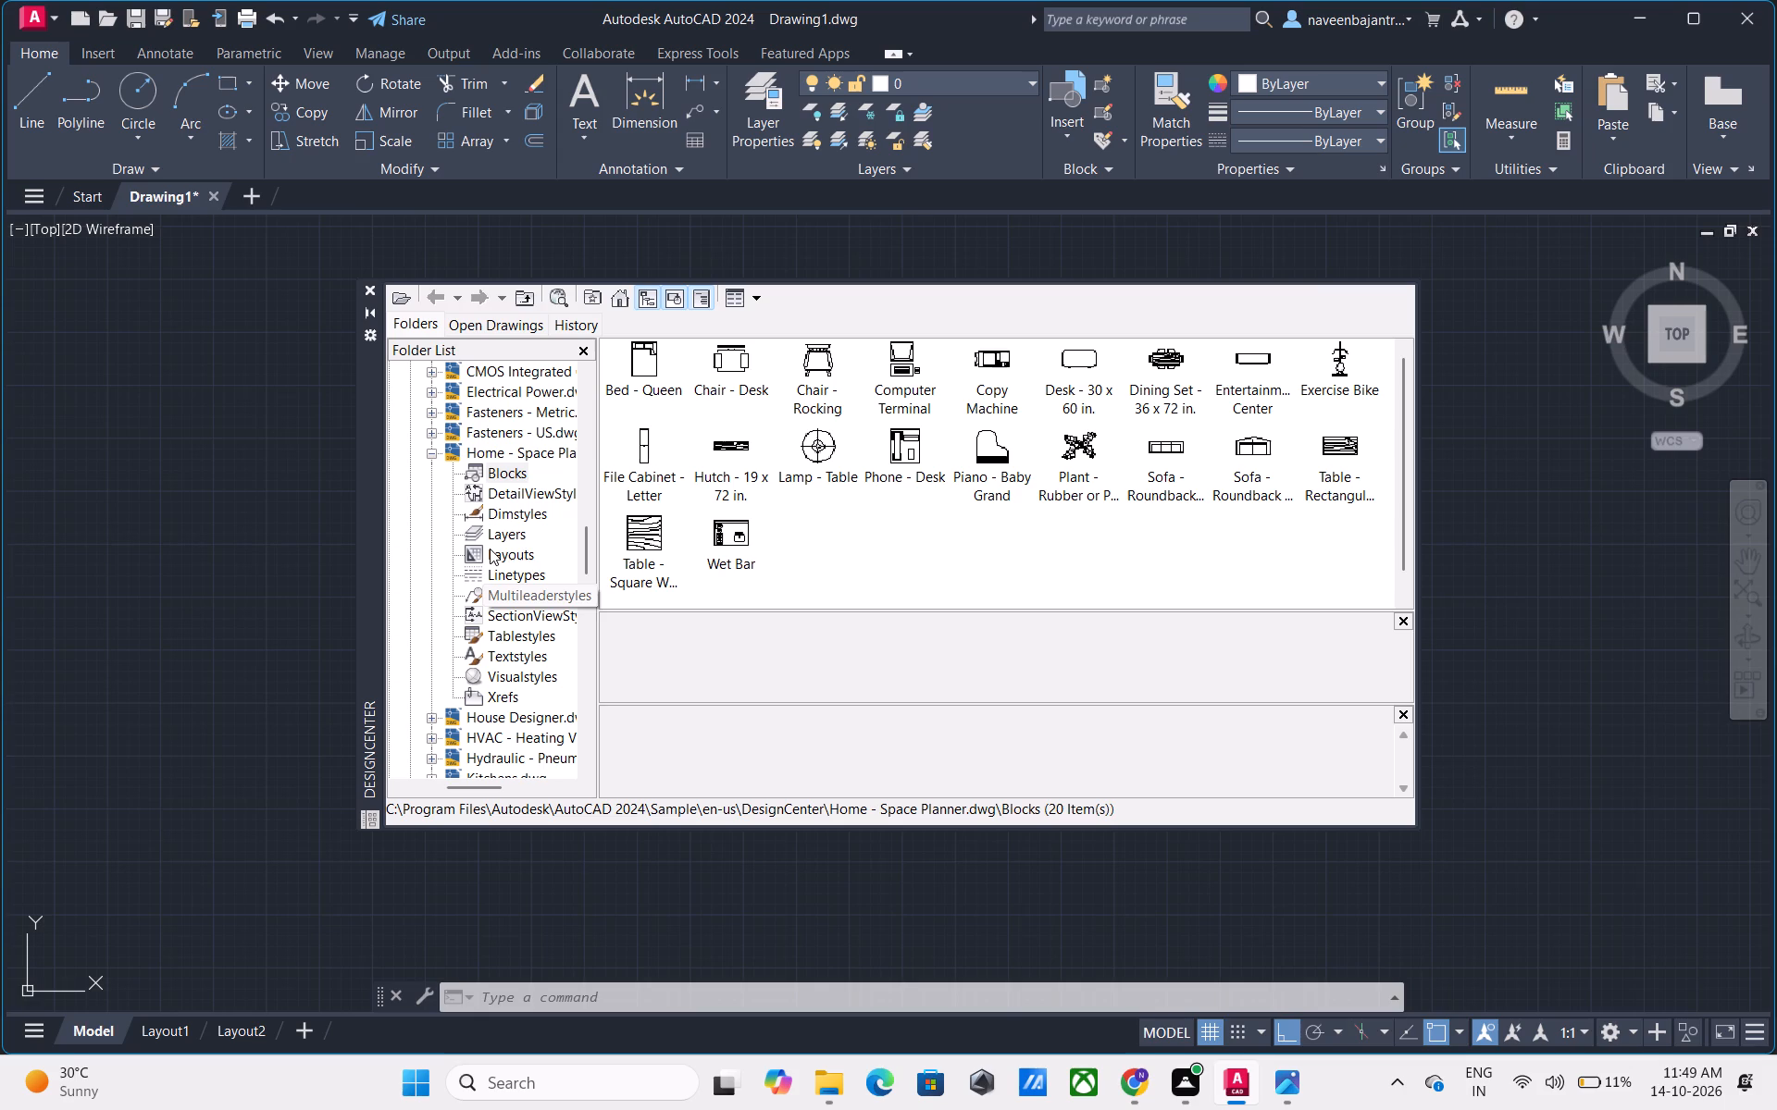
scroll(490, 549, down, 1)
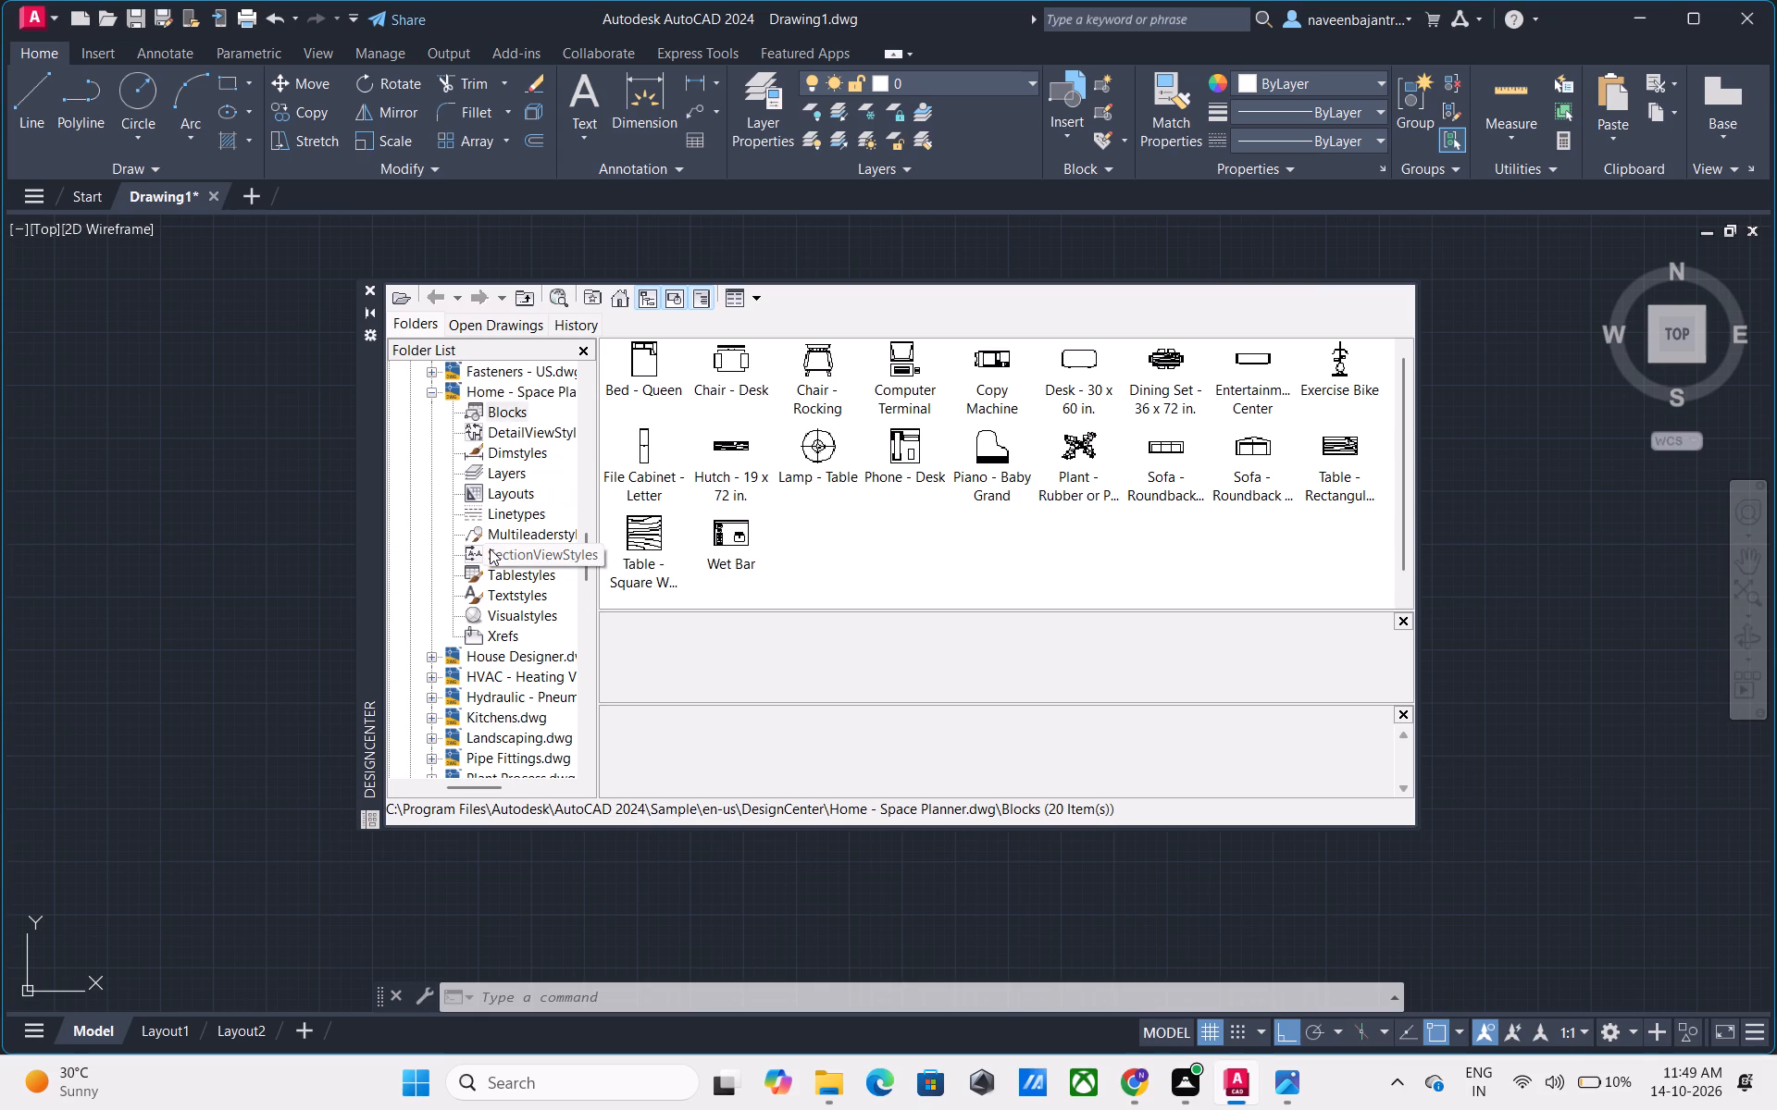
scroll(490, 549, down, 1)
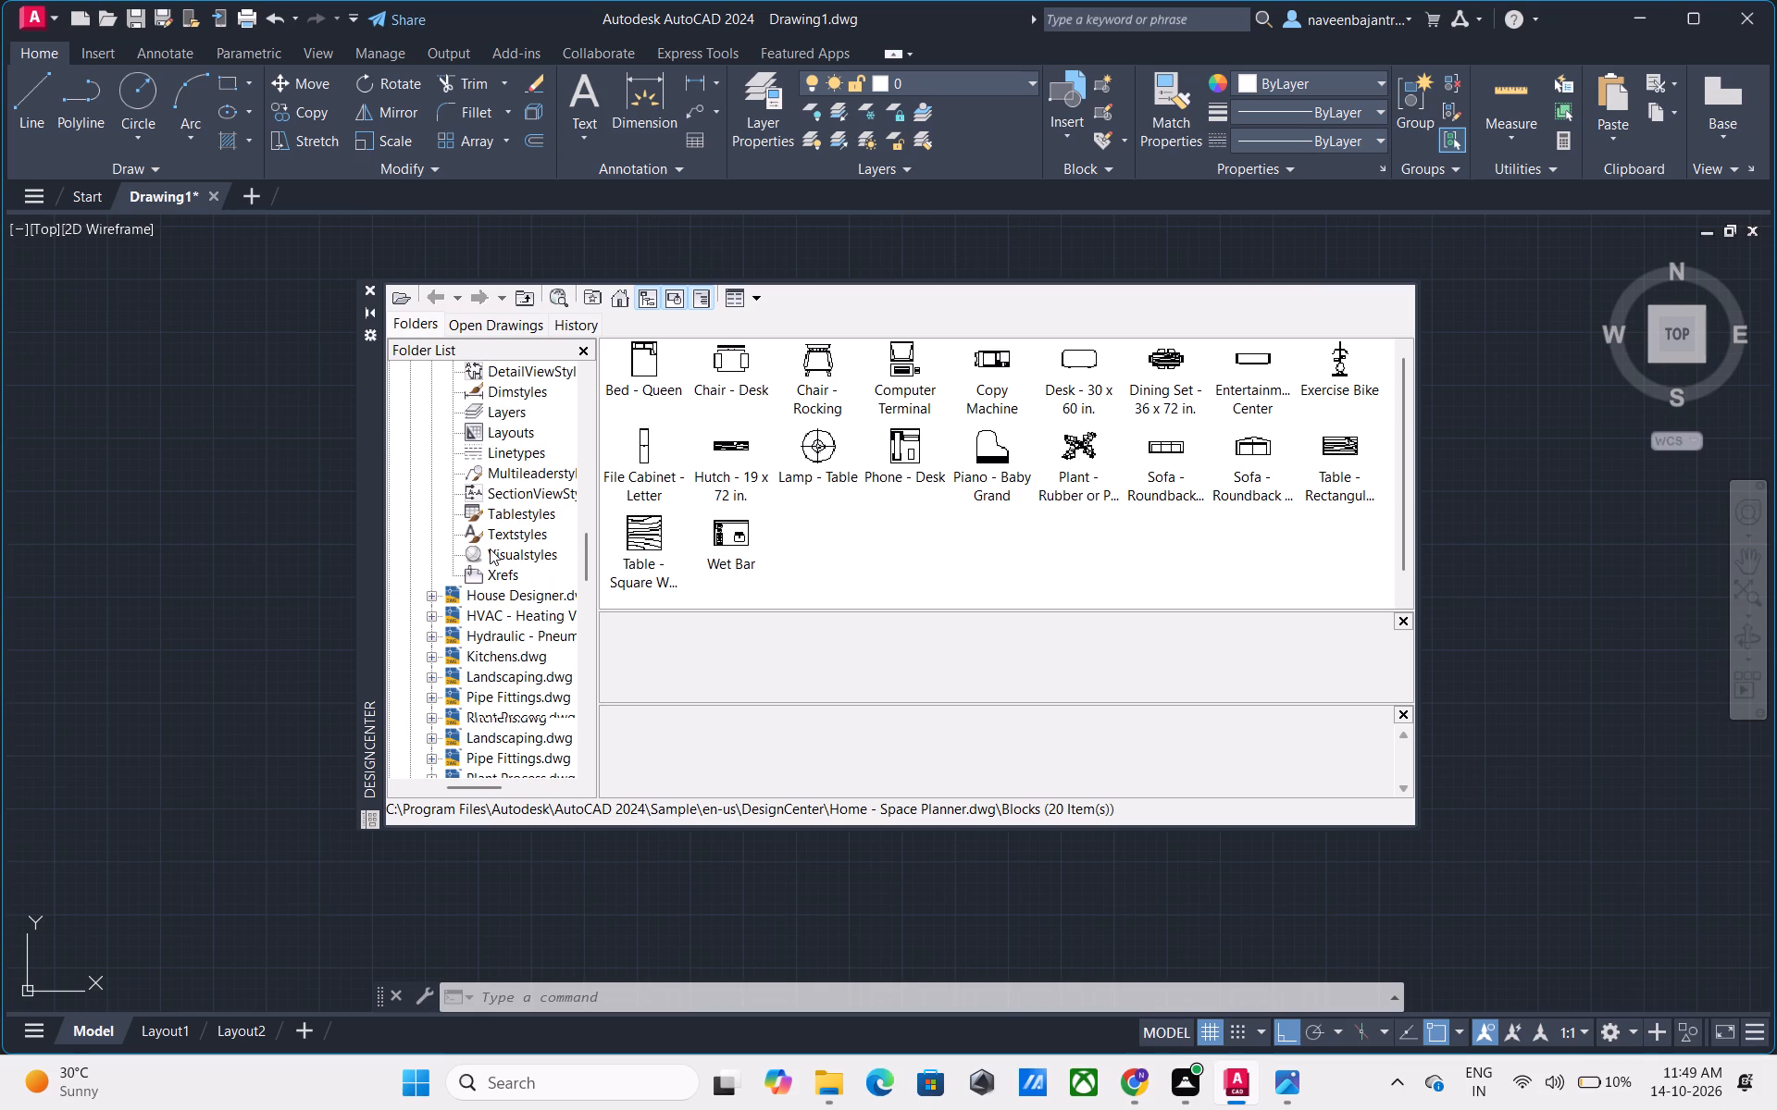
scroll(490, 549, down, 1)
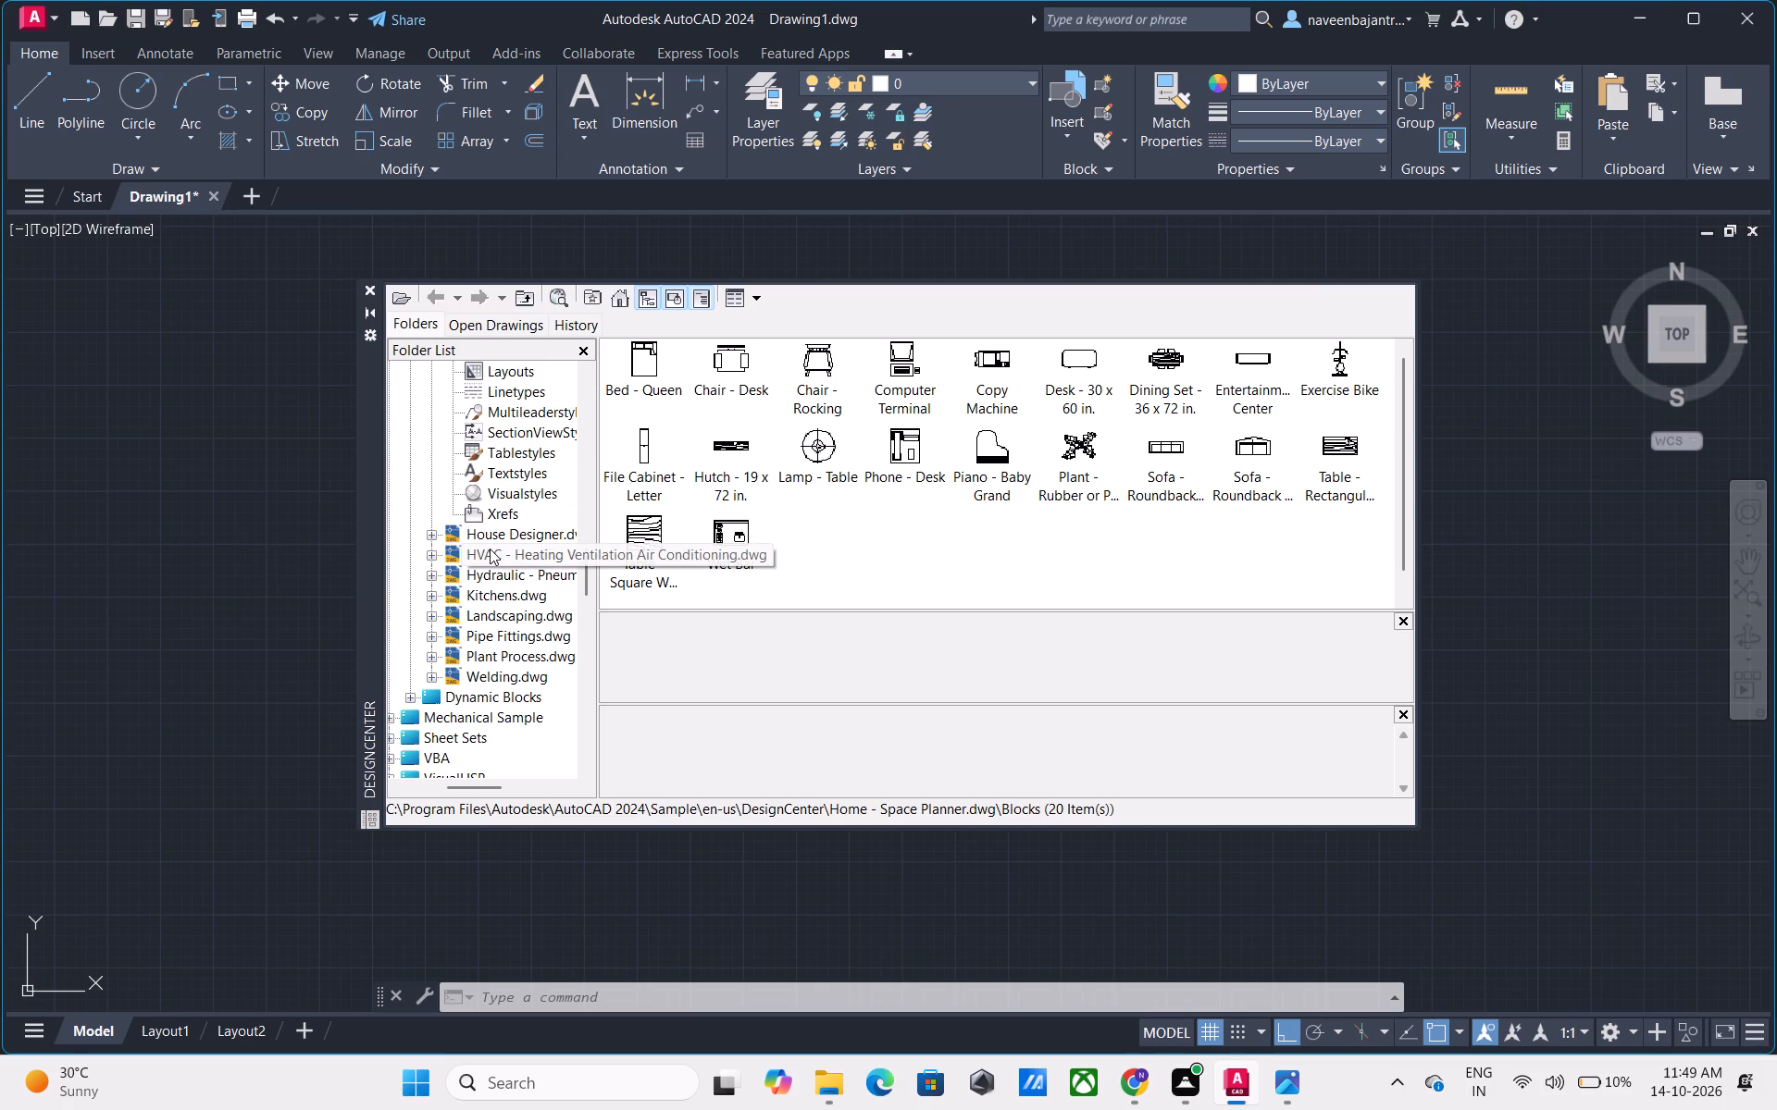
scroll(490, 549, down, 1)
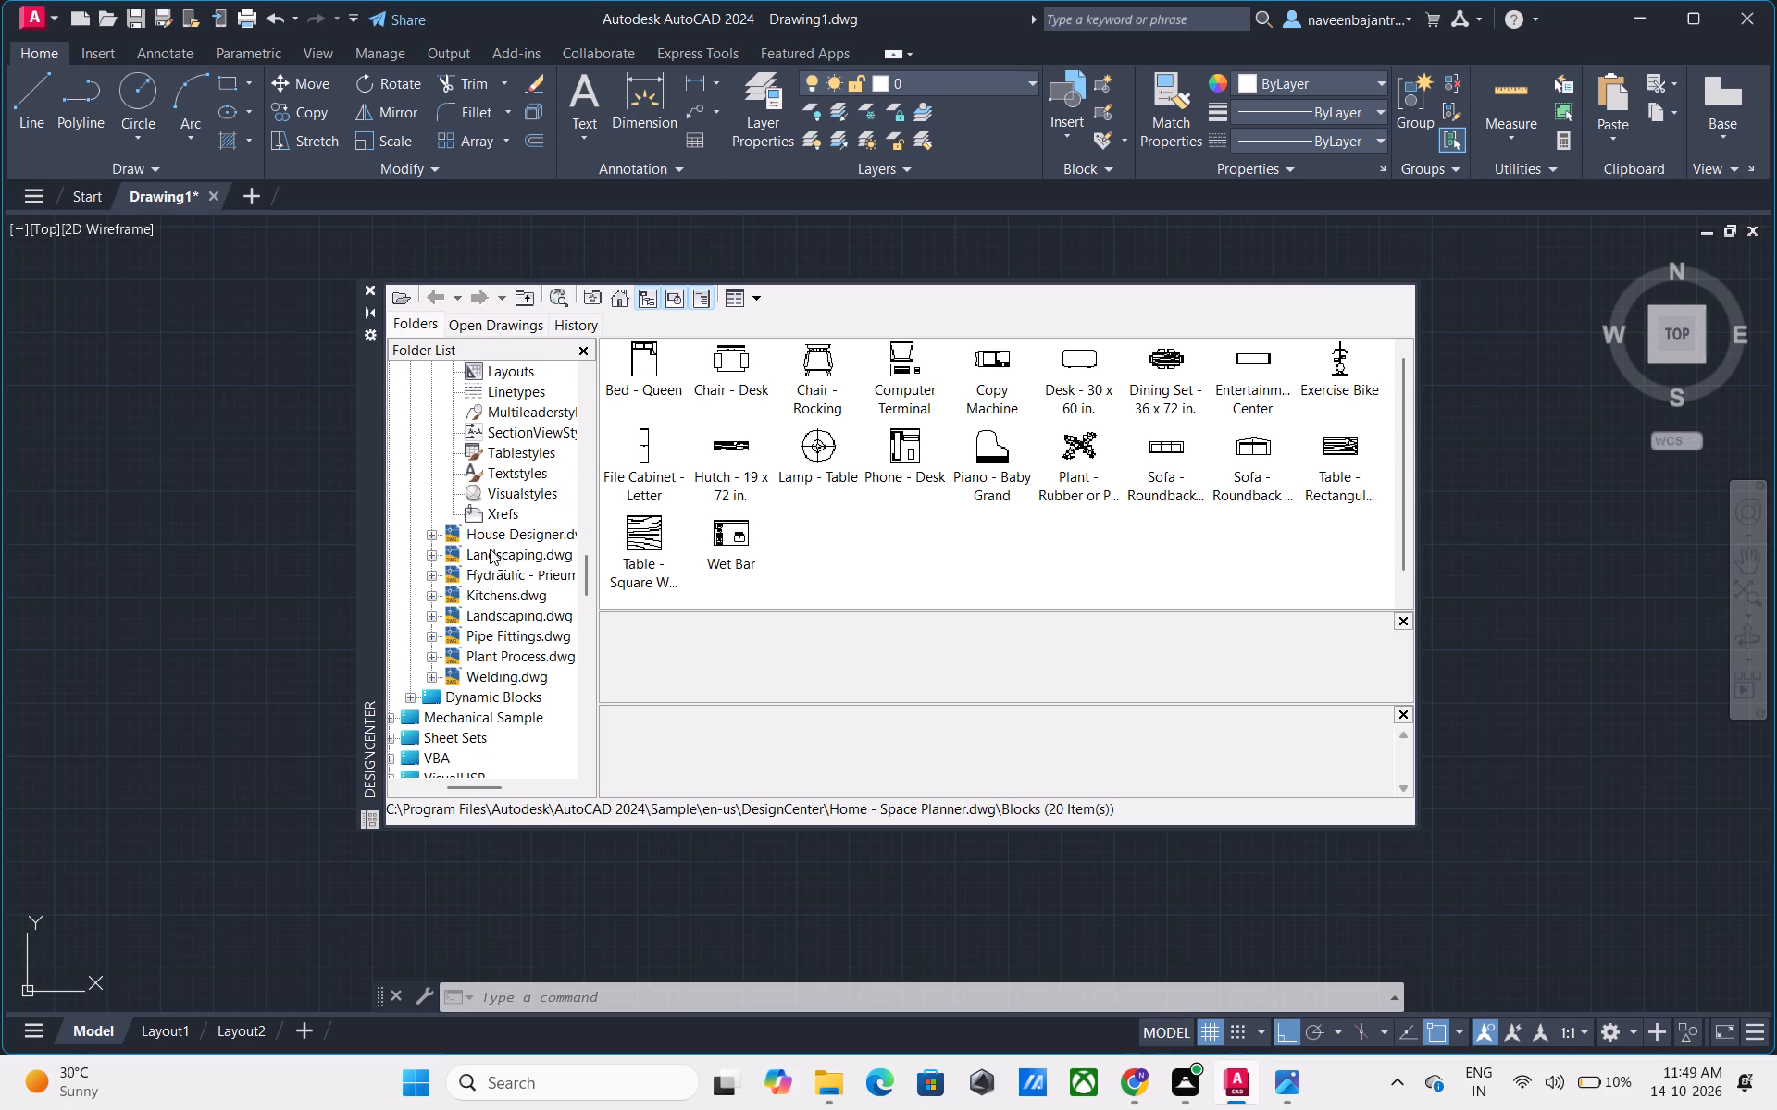
scroll(490, 549, down, 1)
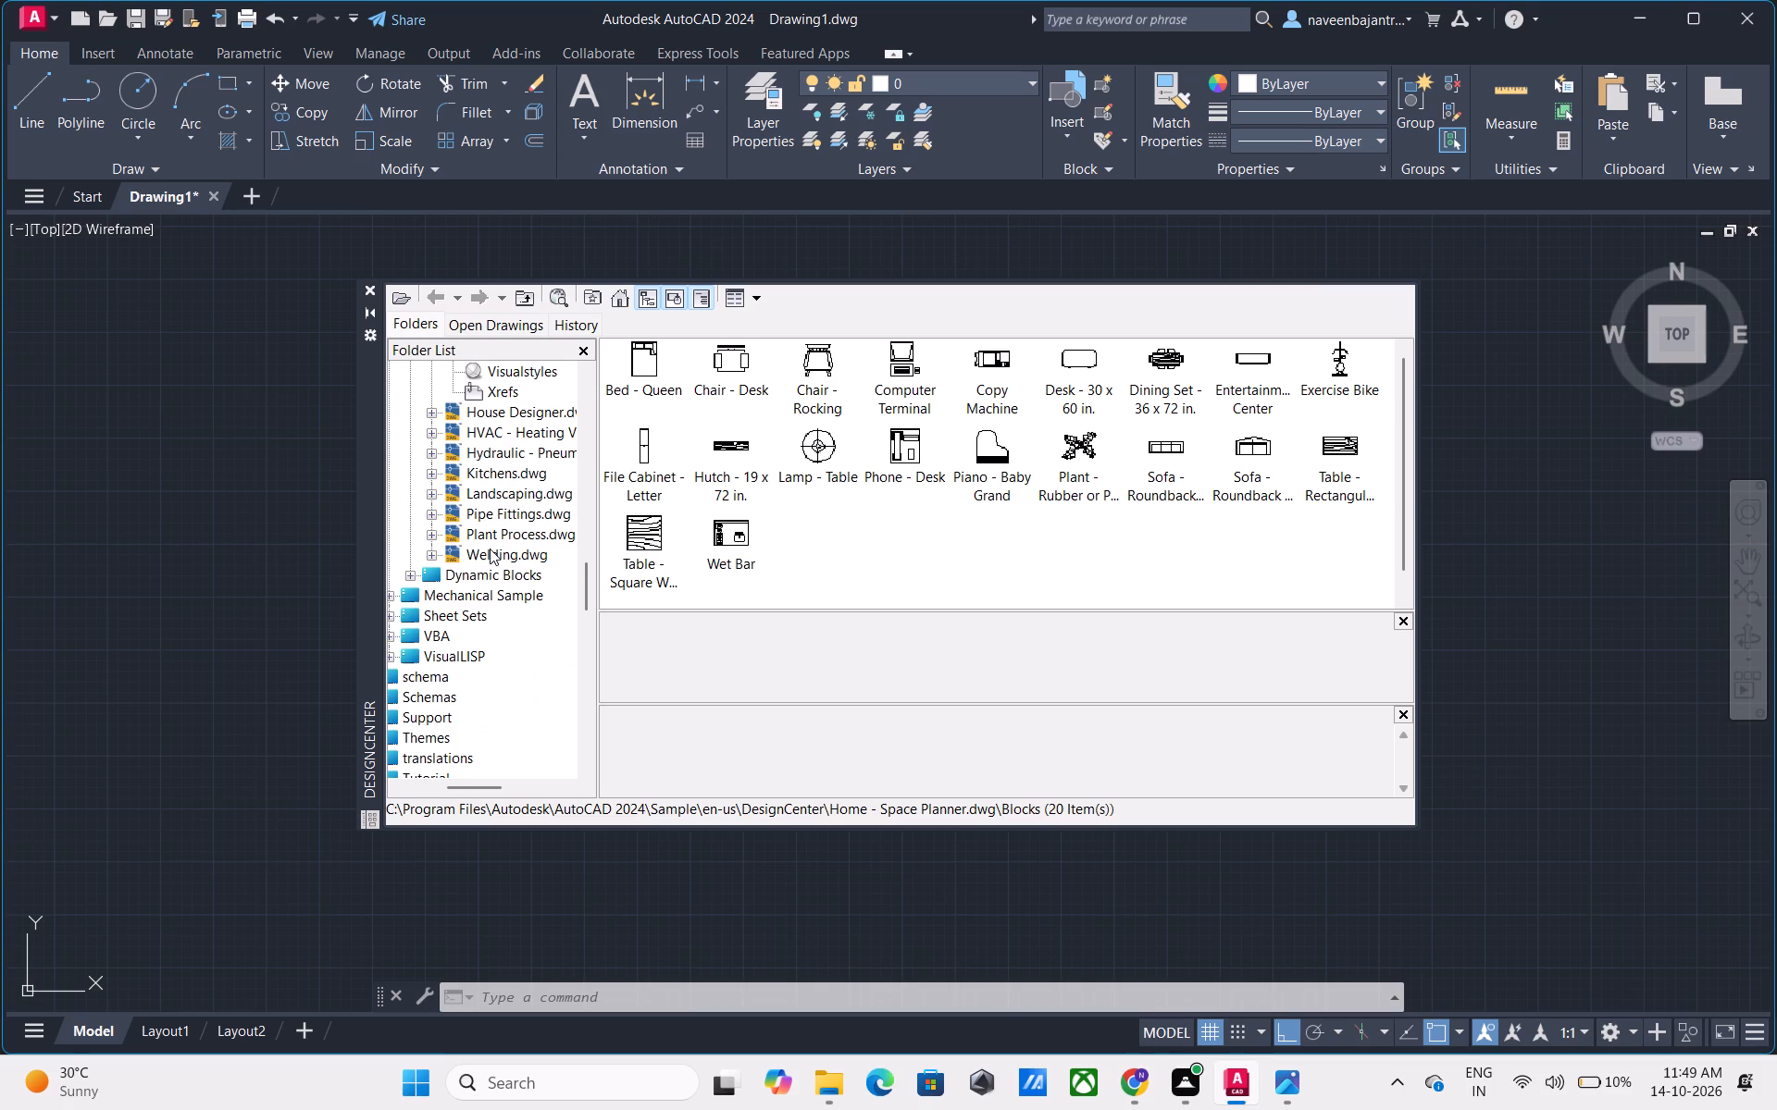
scroll(490, 549, down, 1)
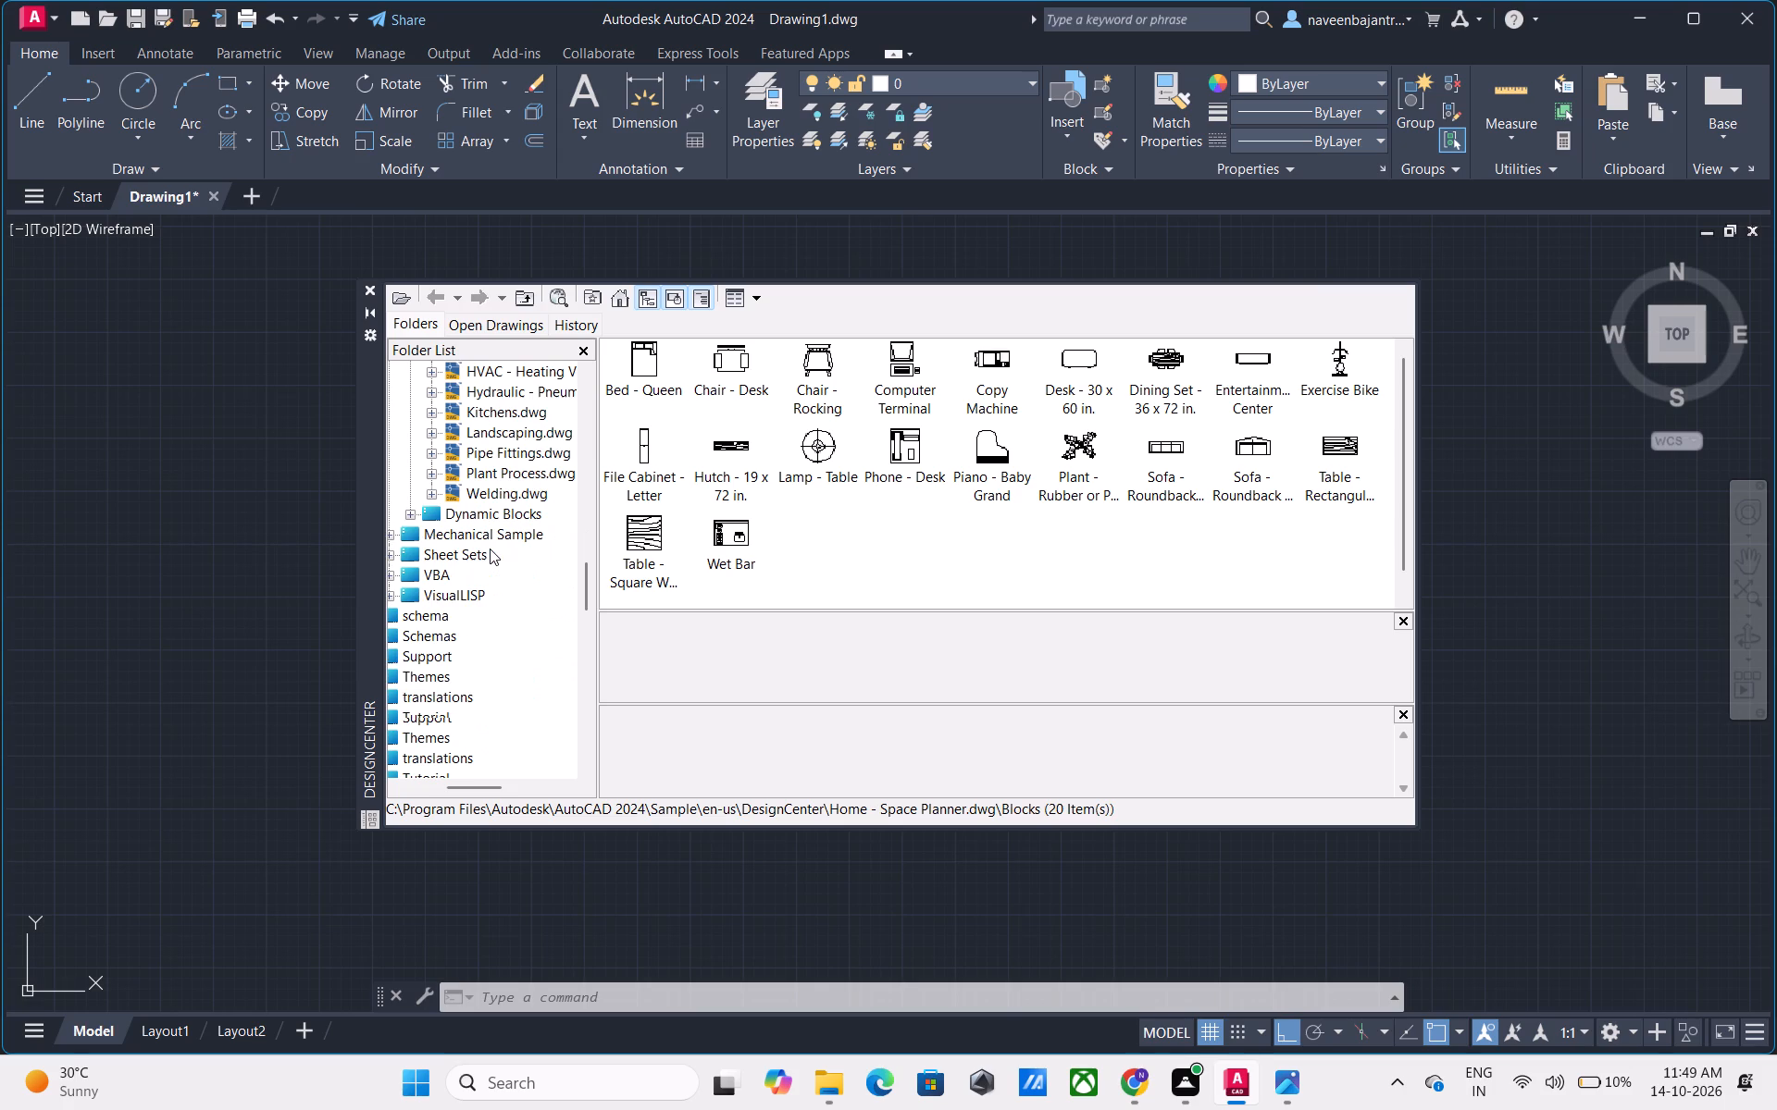
scroll(490, 549, down, 1)
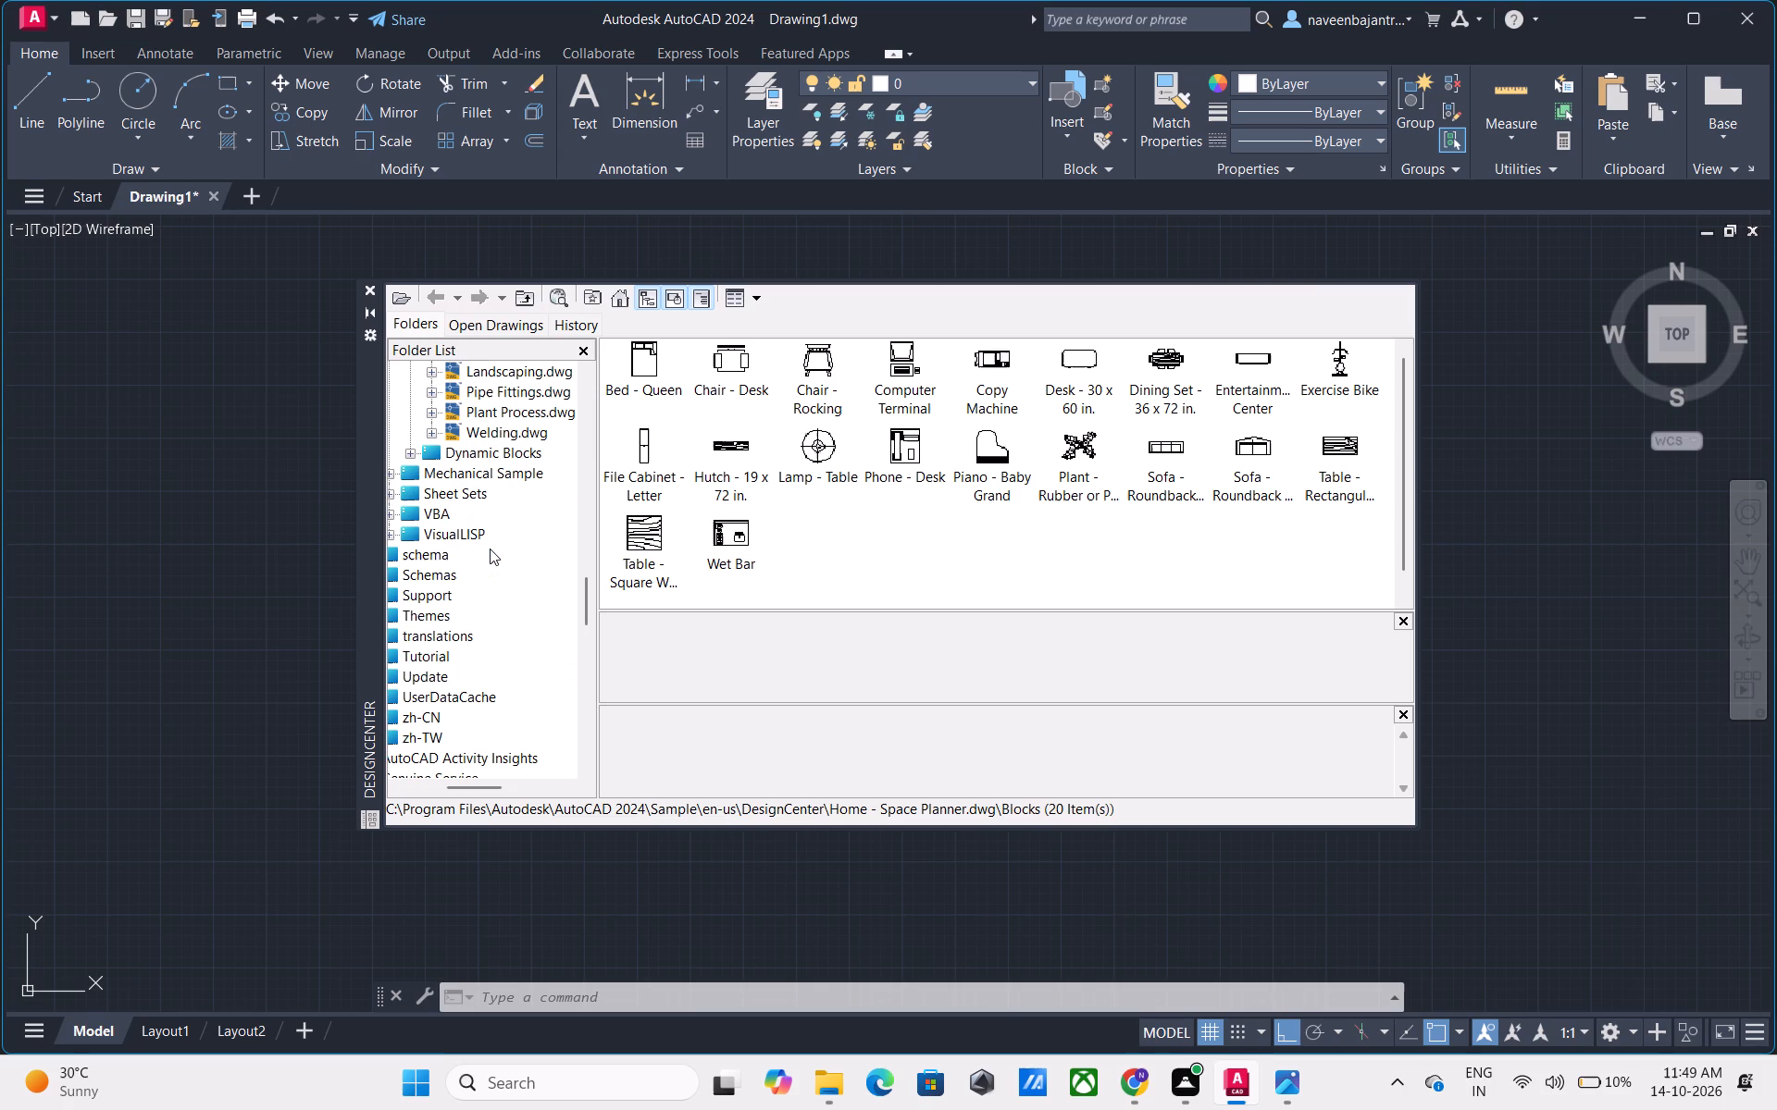
scroll(490, 549, down, 1)
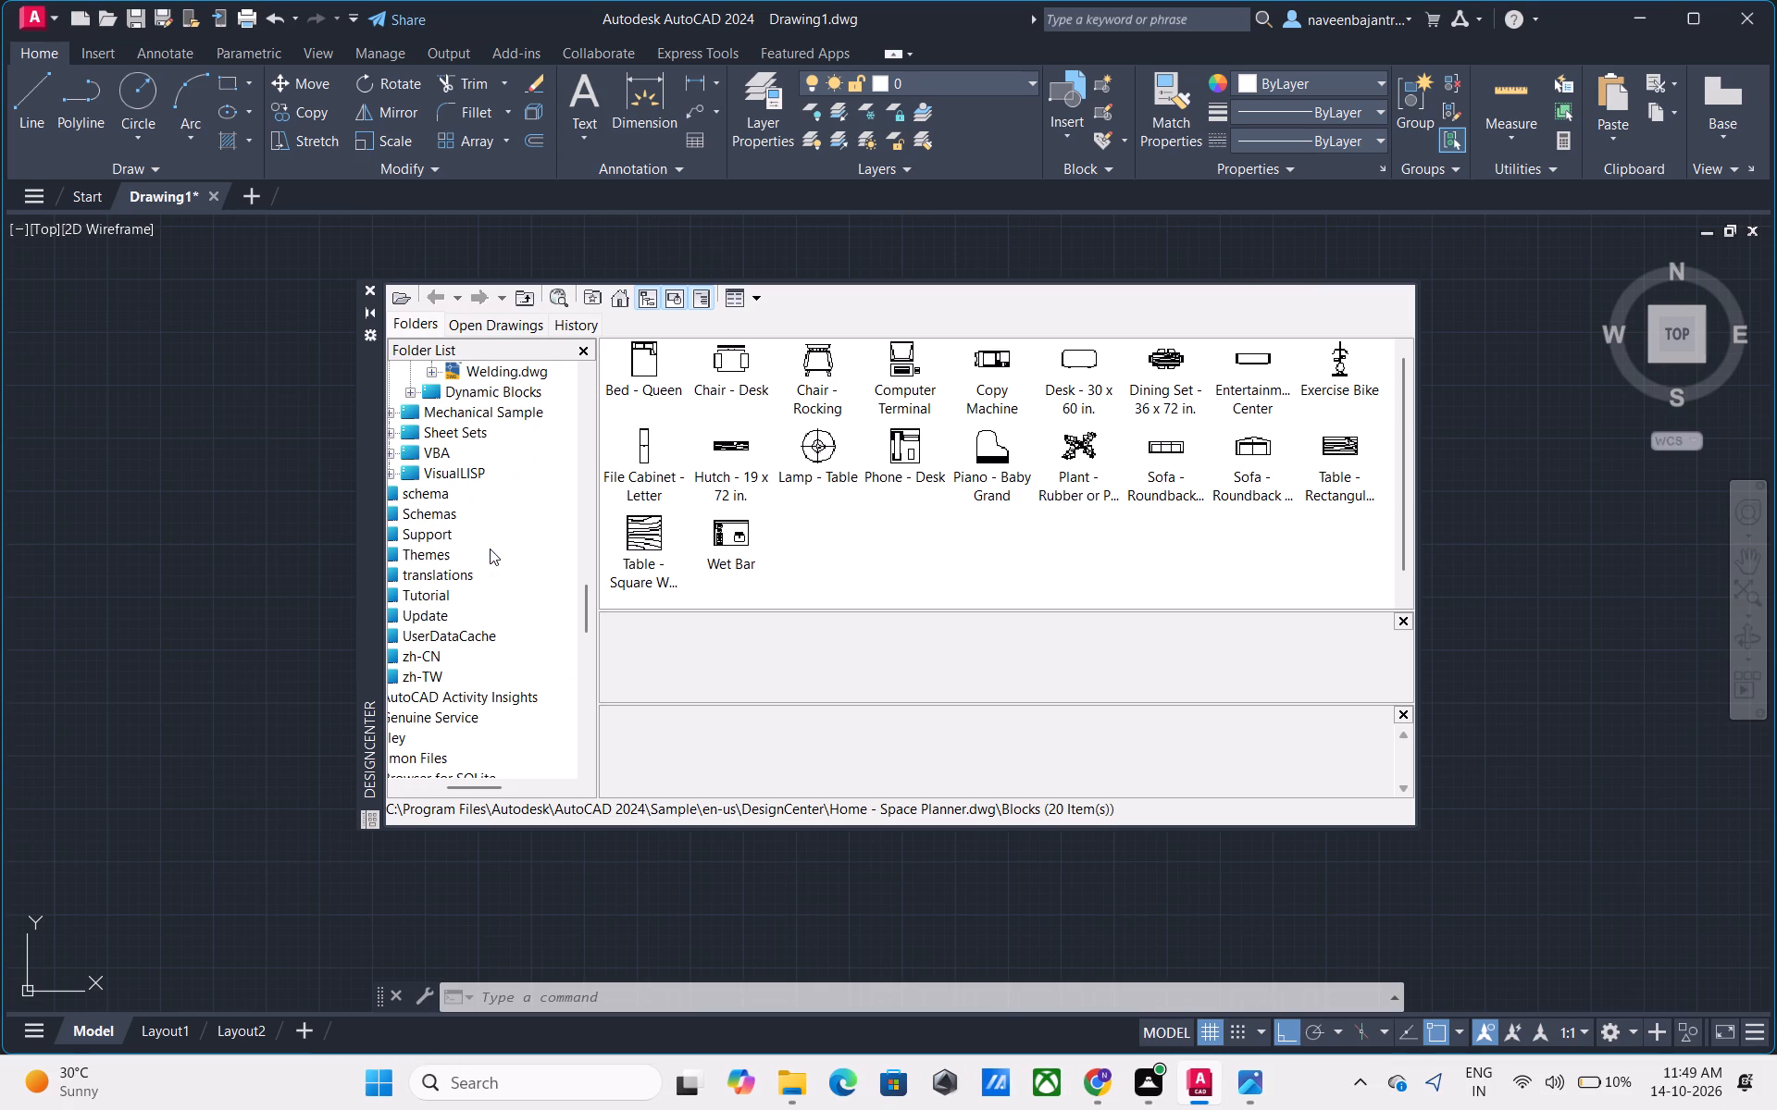
scroll(490, 549, down, 1)
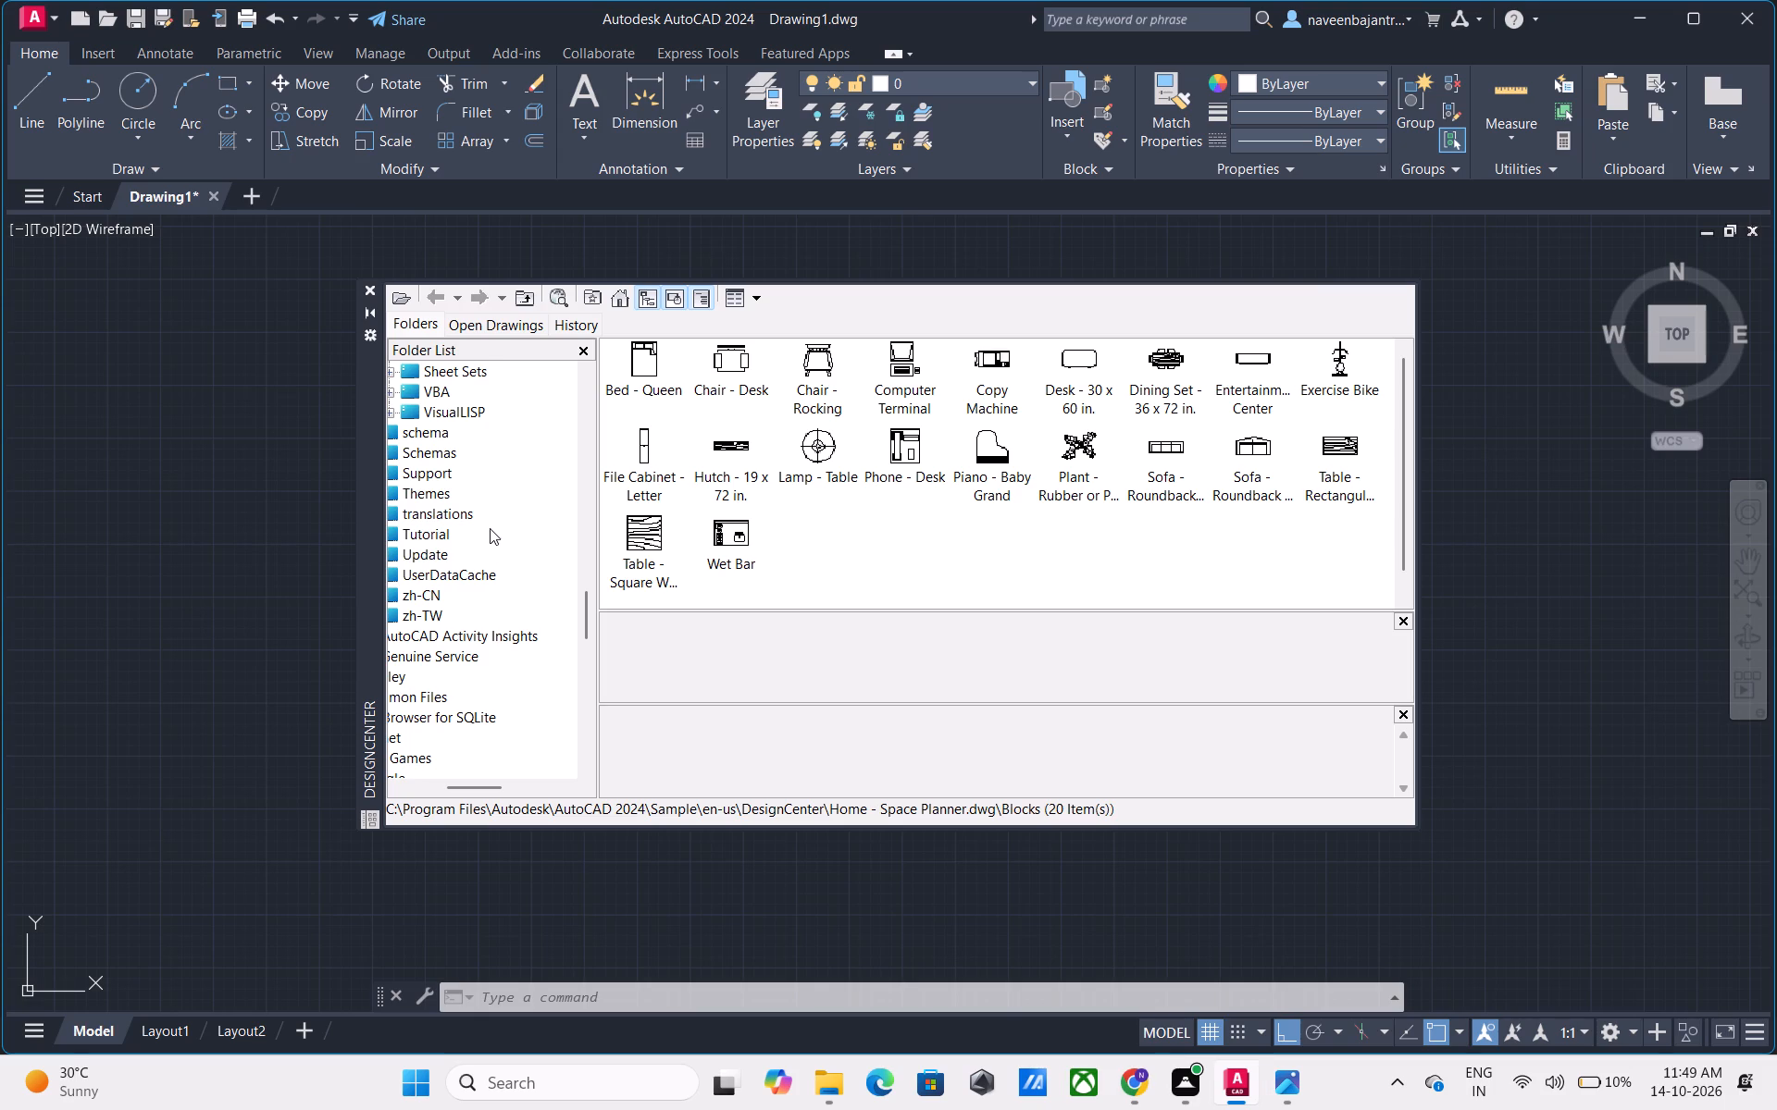
scroll(490, 528, down, 1)
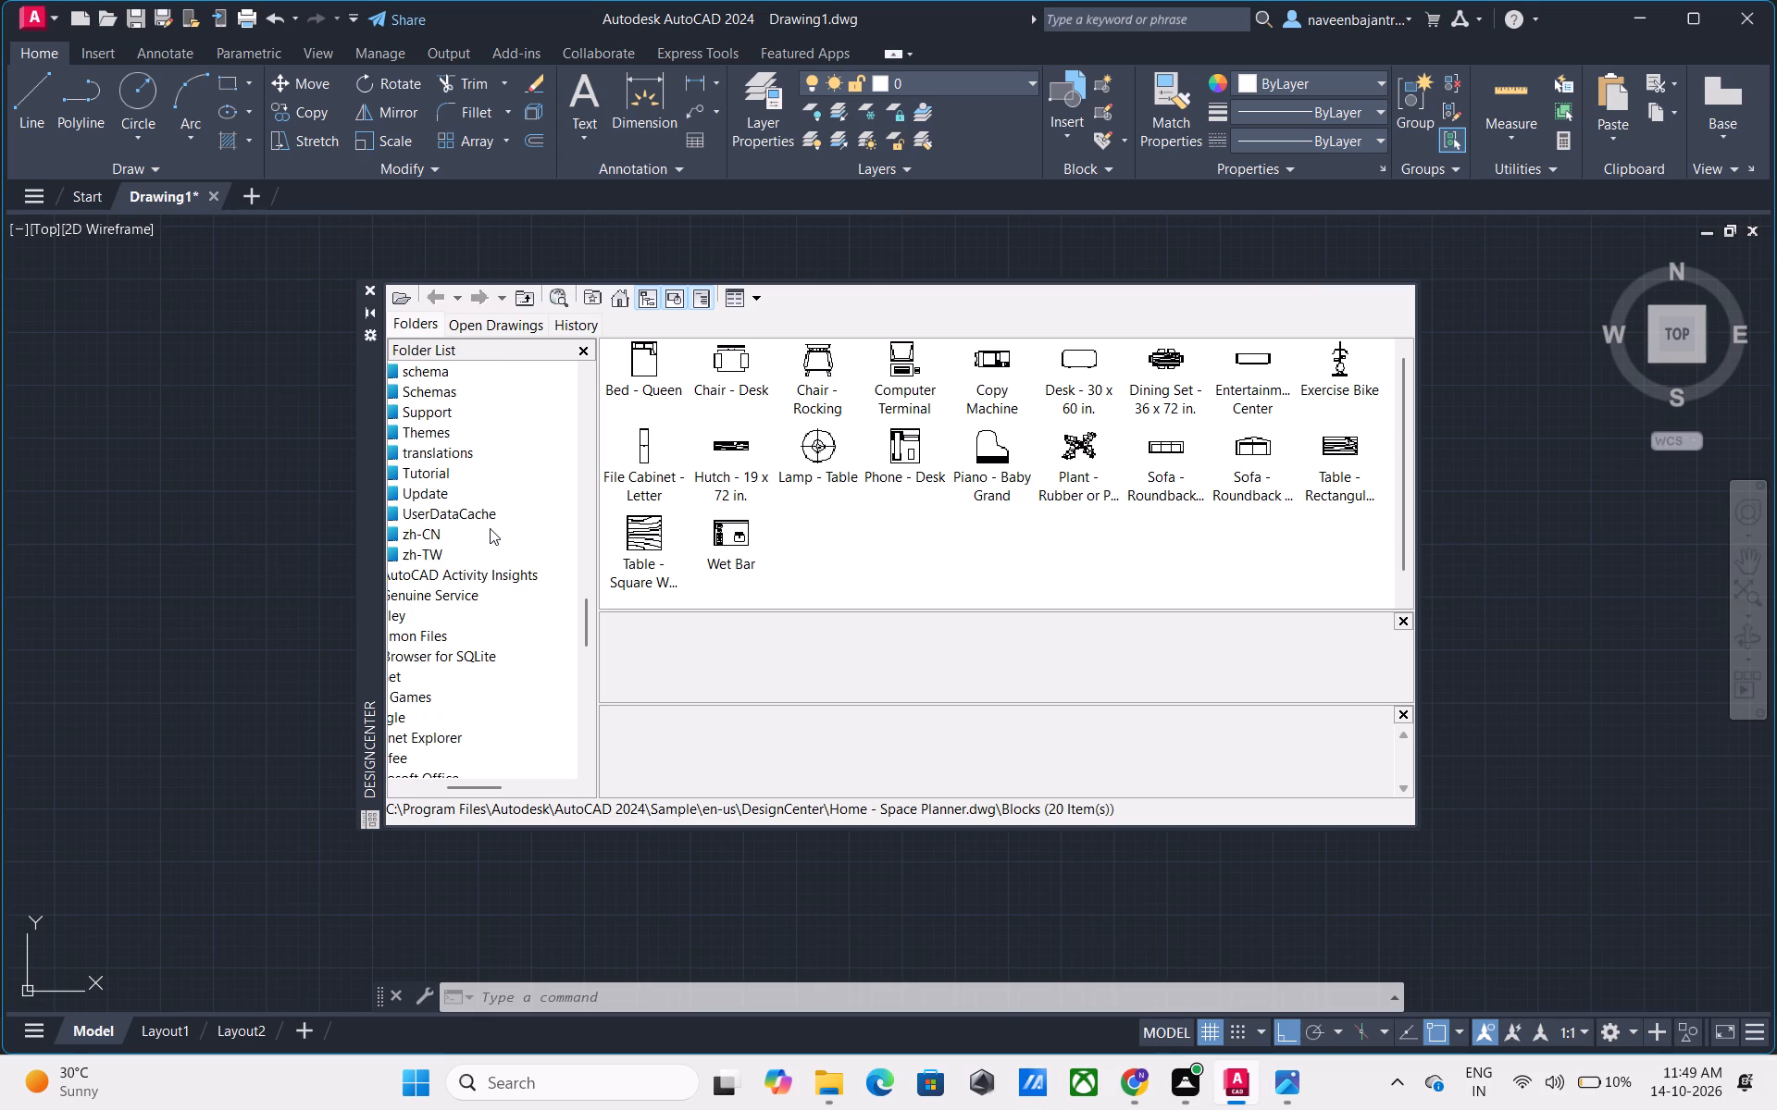
scroll(490, 528, down, 1)
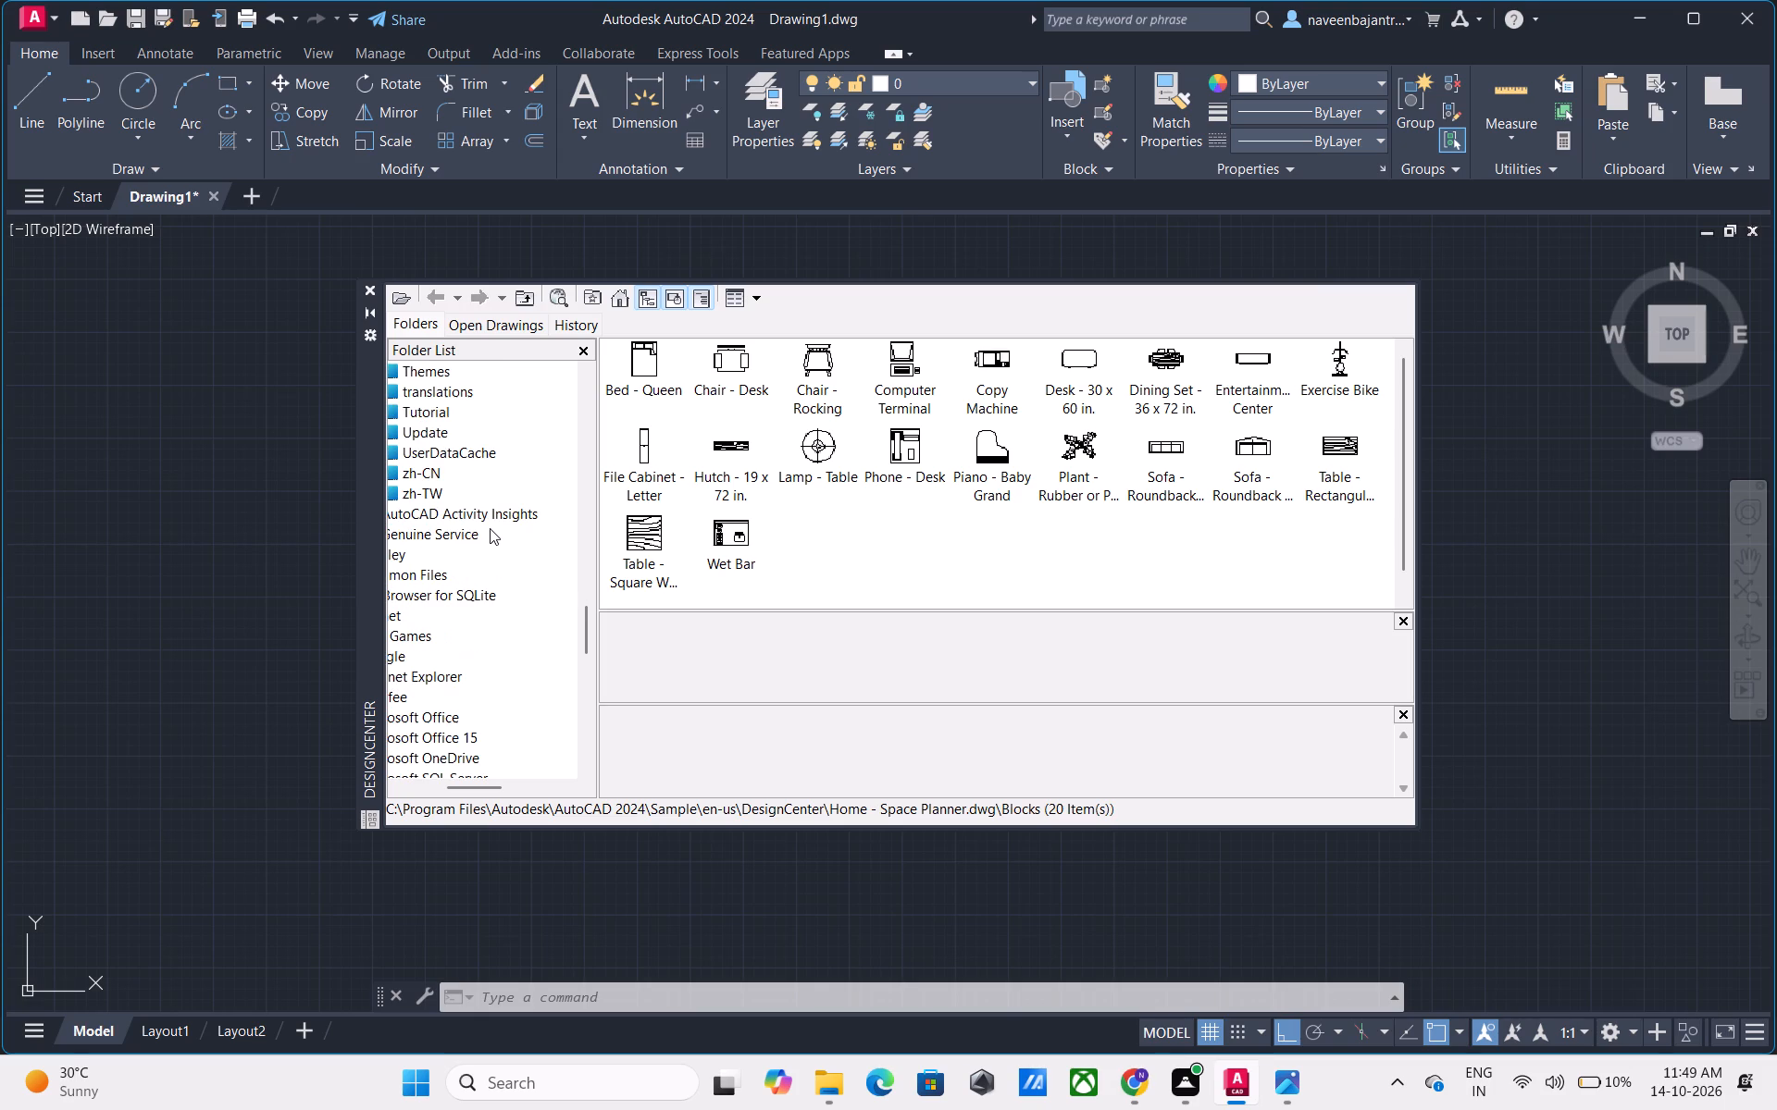
click(368, 292)
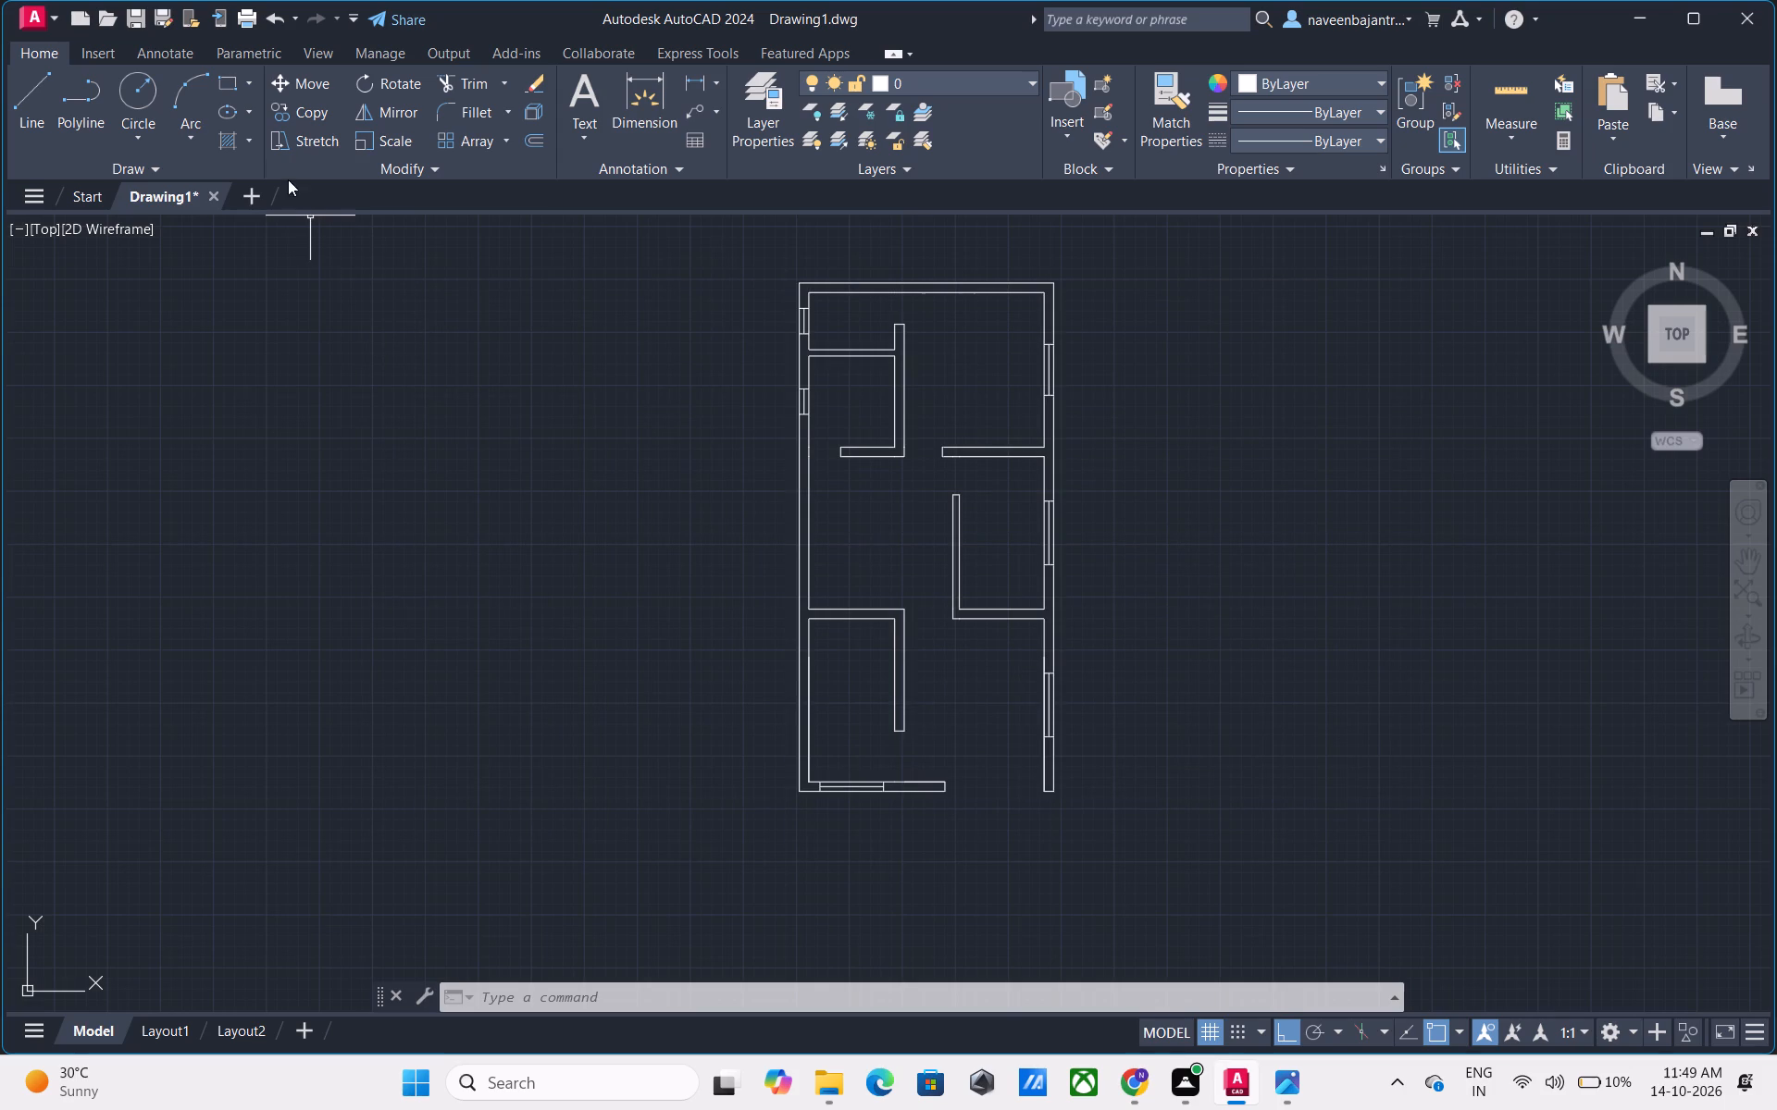
Set up a new hatch with the SOLID pattern and the black colour 0,0,0.
click(220, 142)
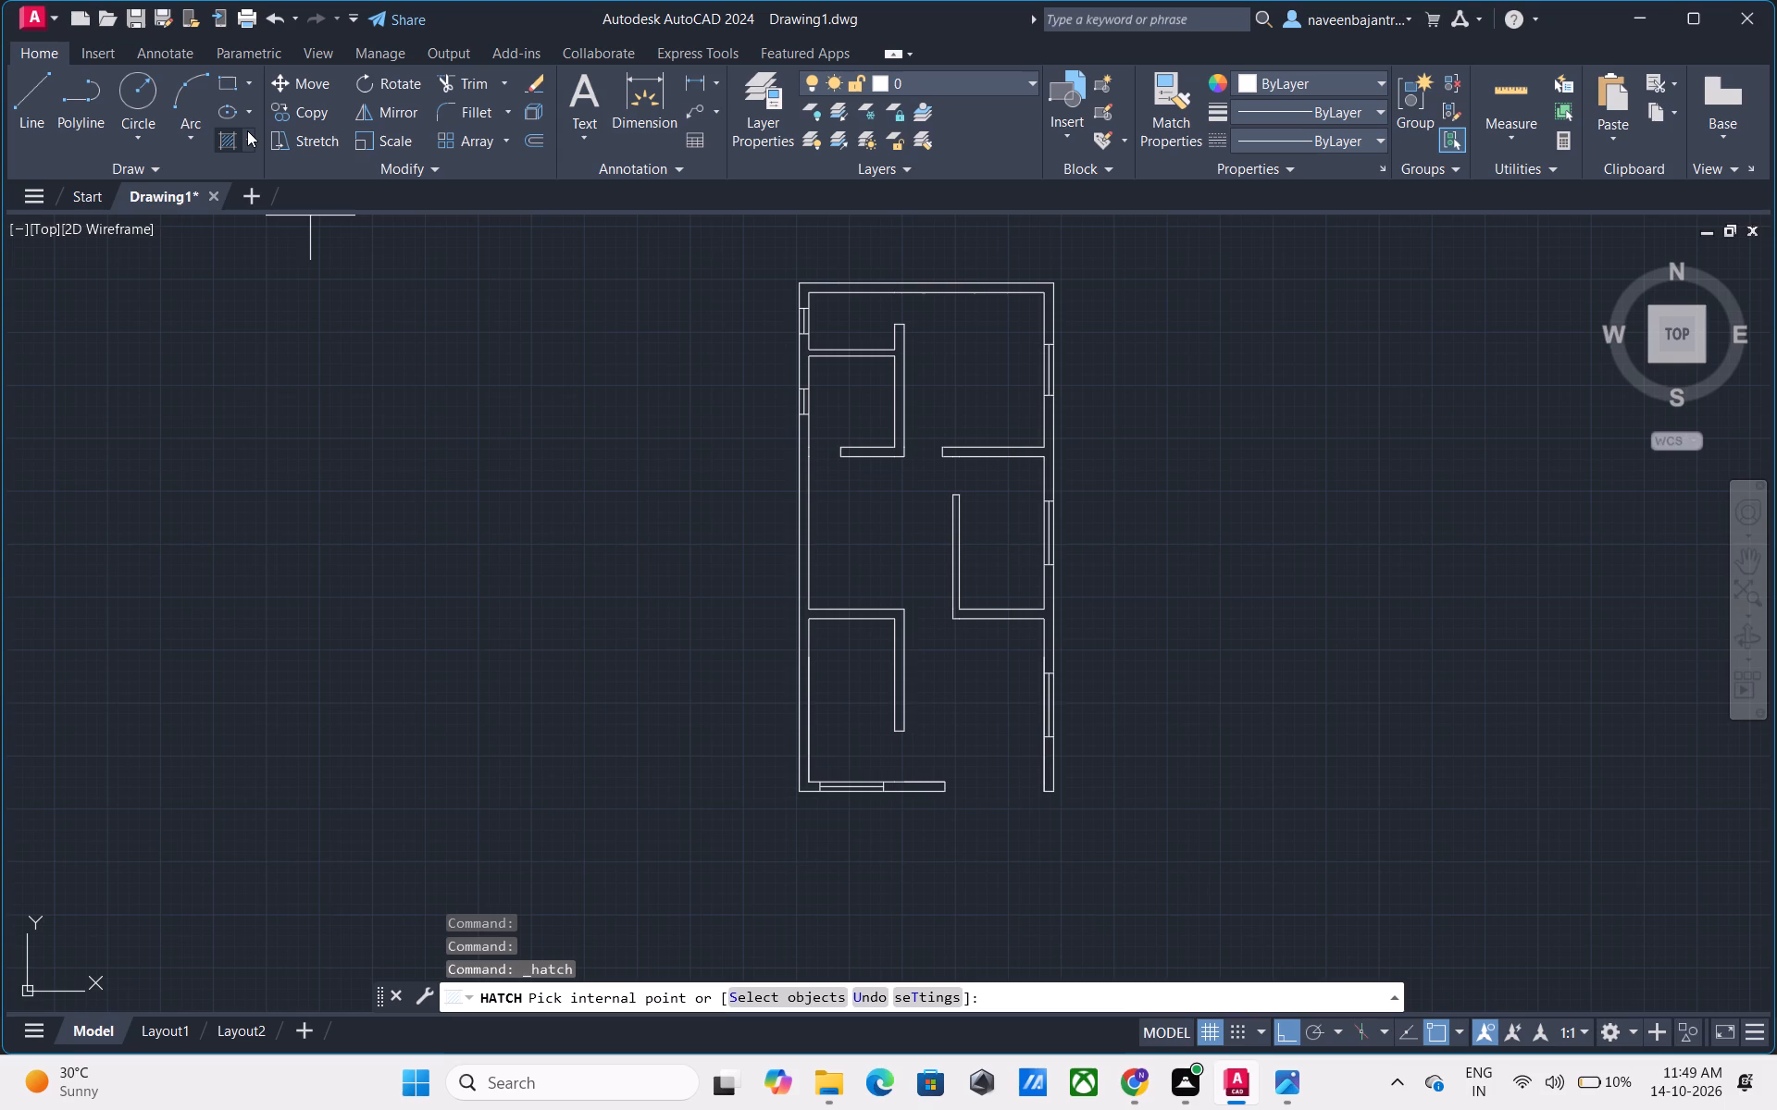
click(217, 113)
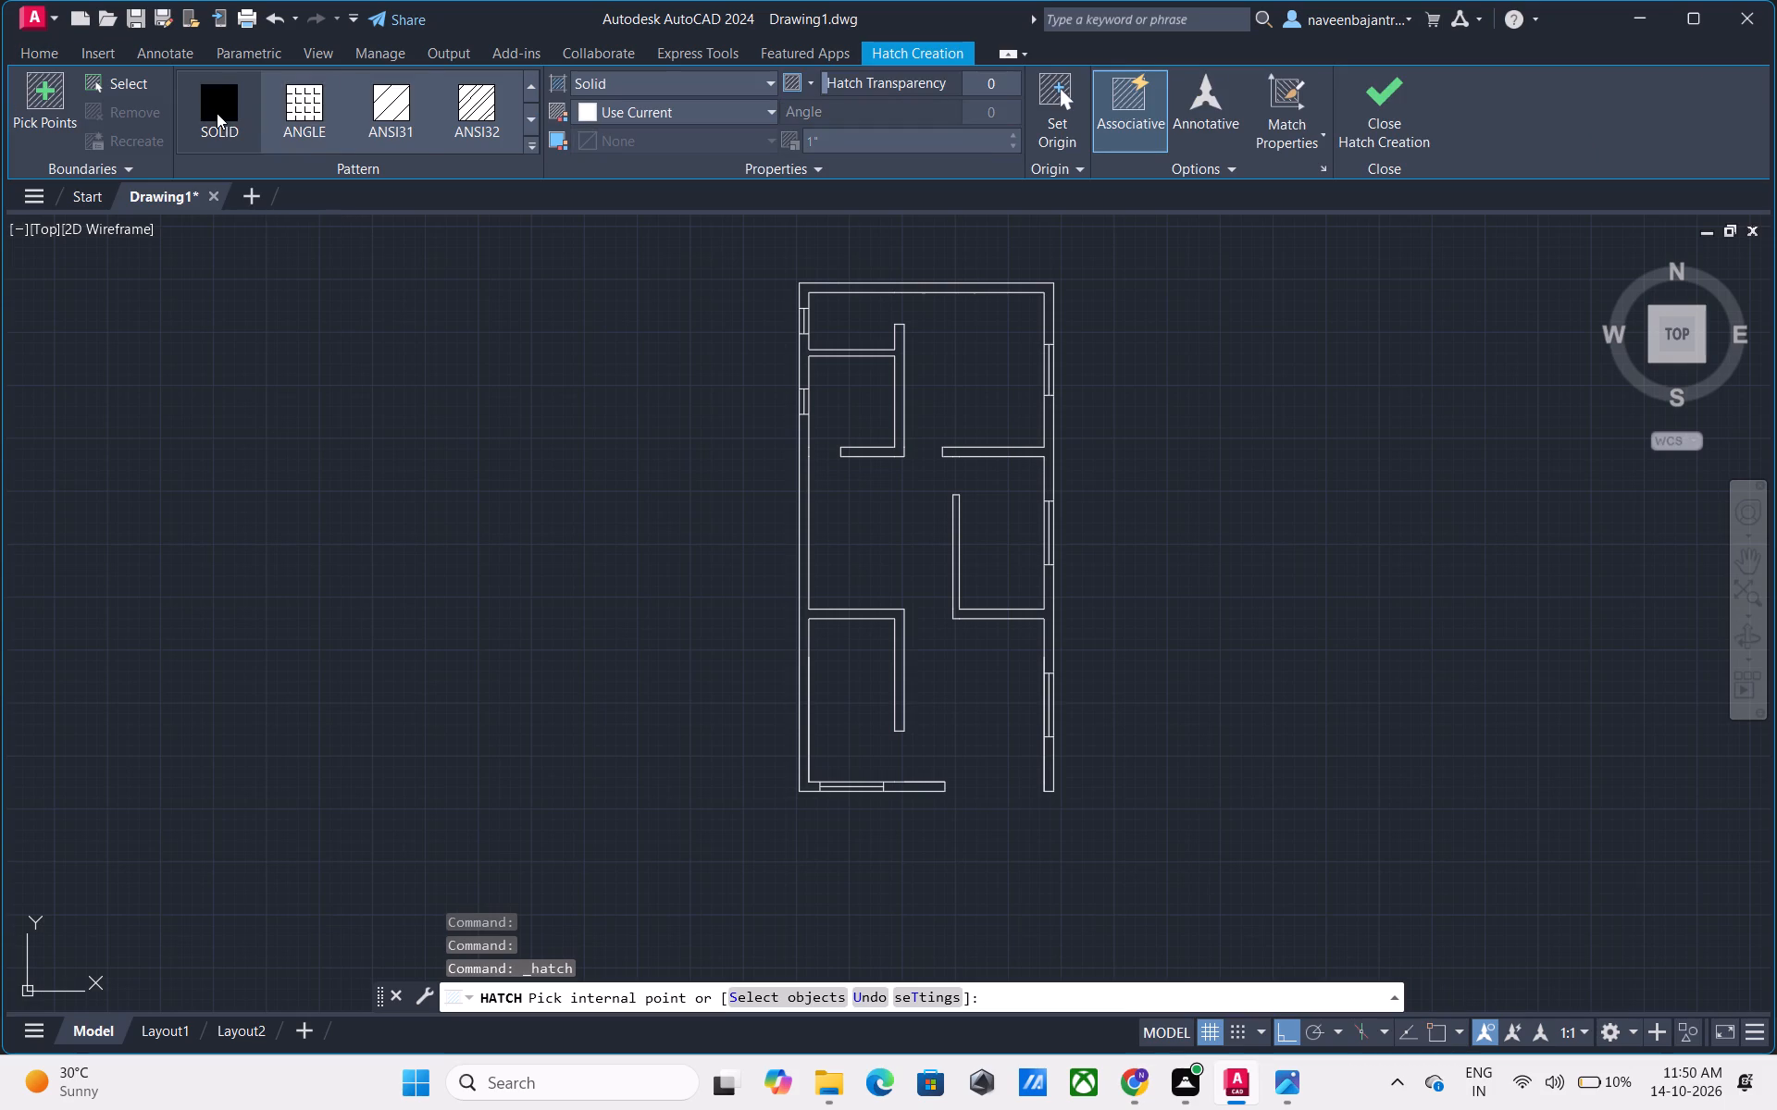
click(584, 114)
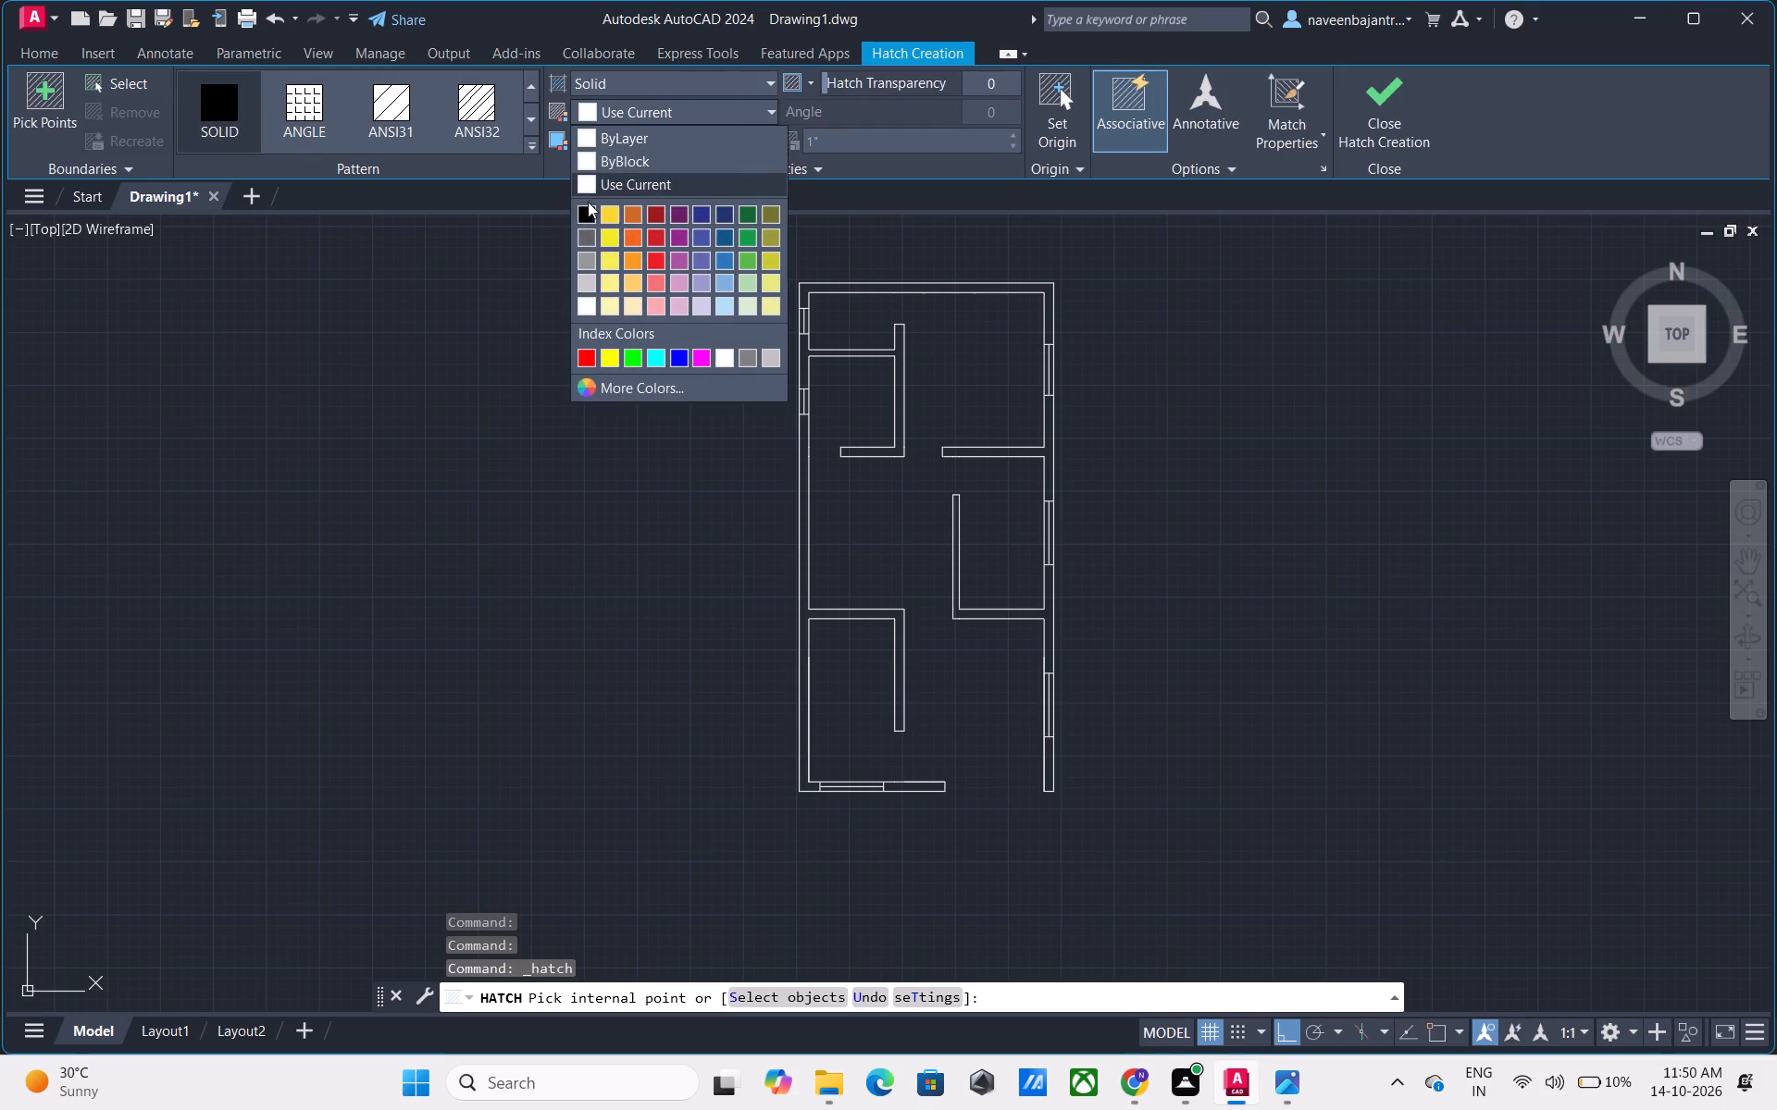
click(588, 207)
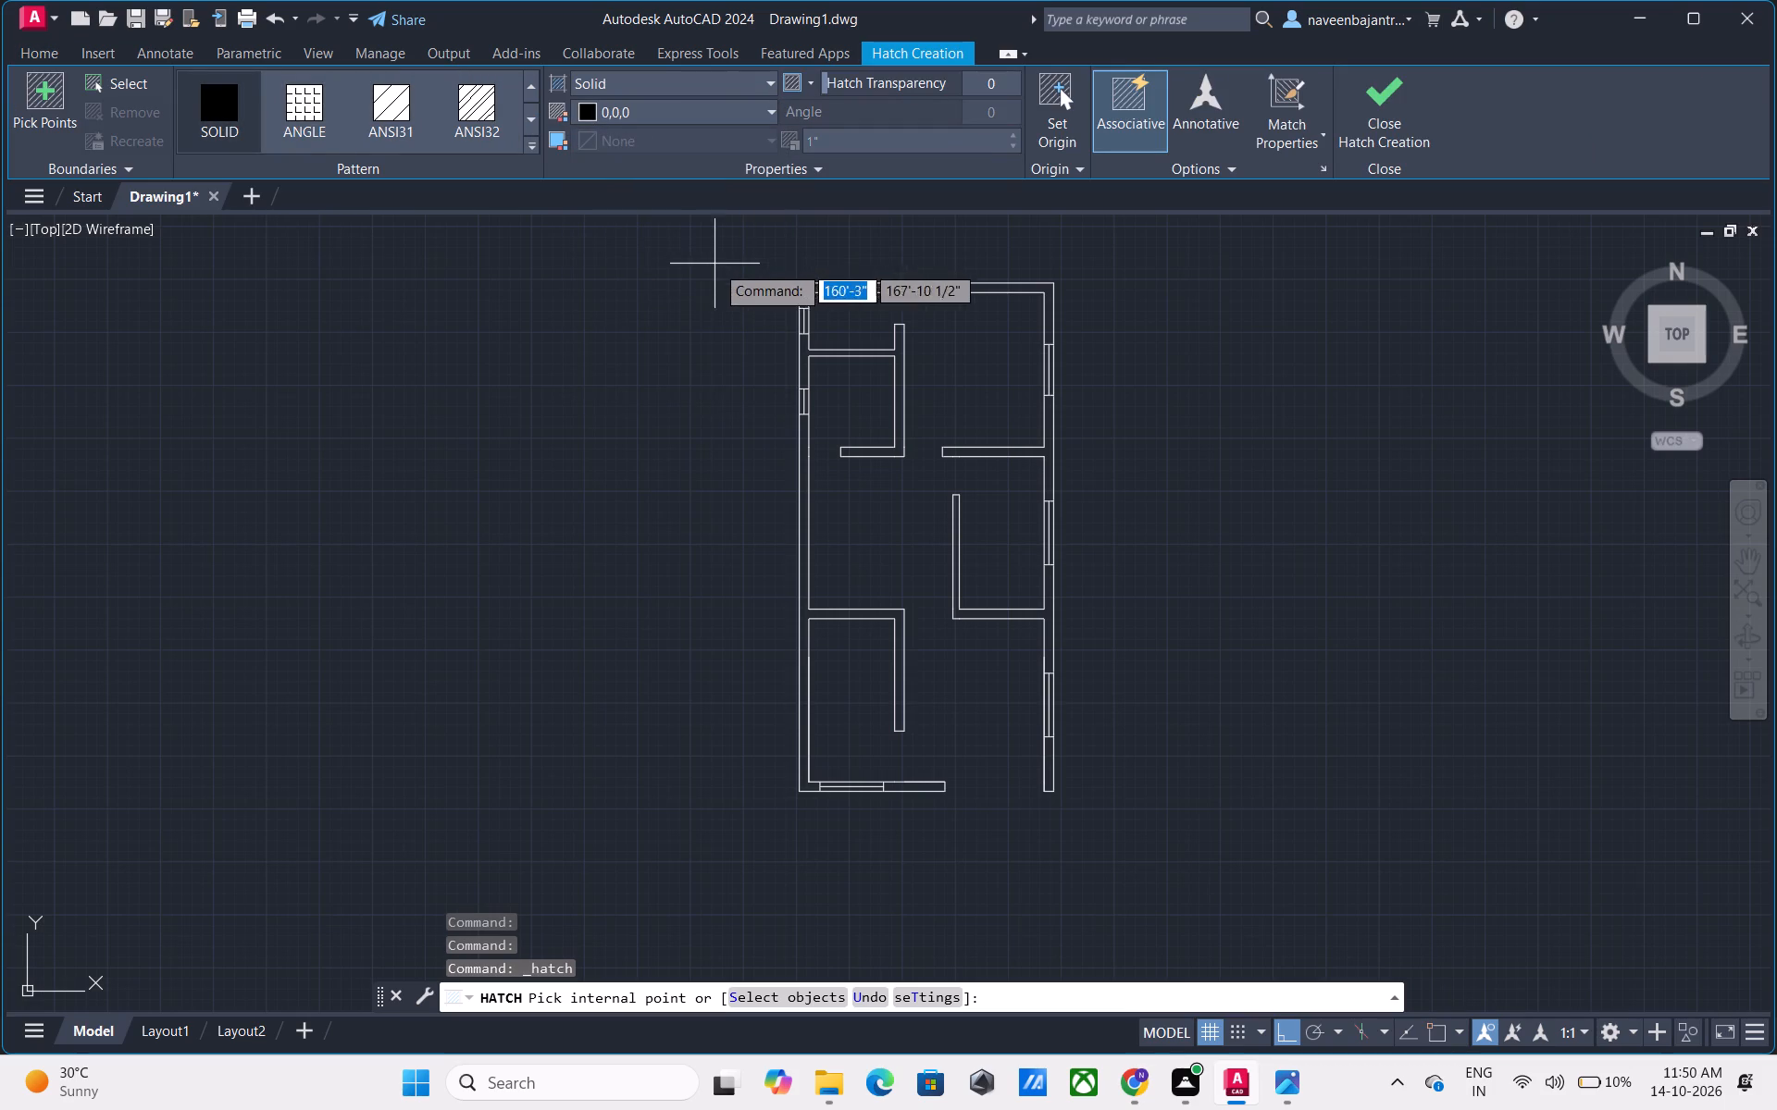
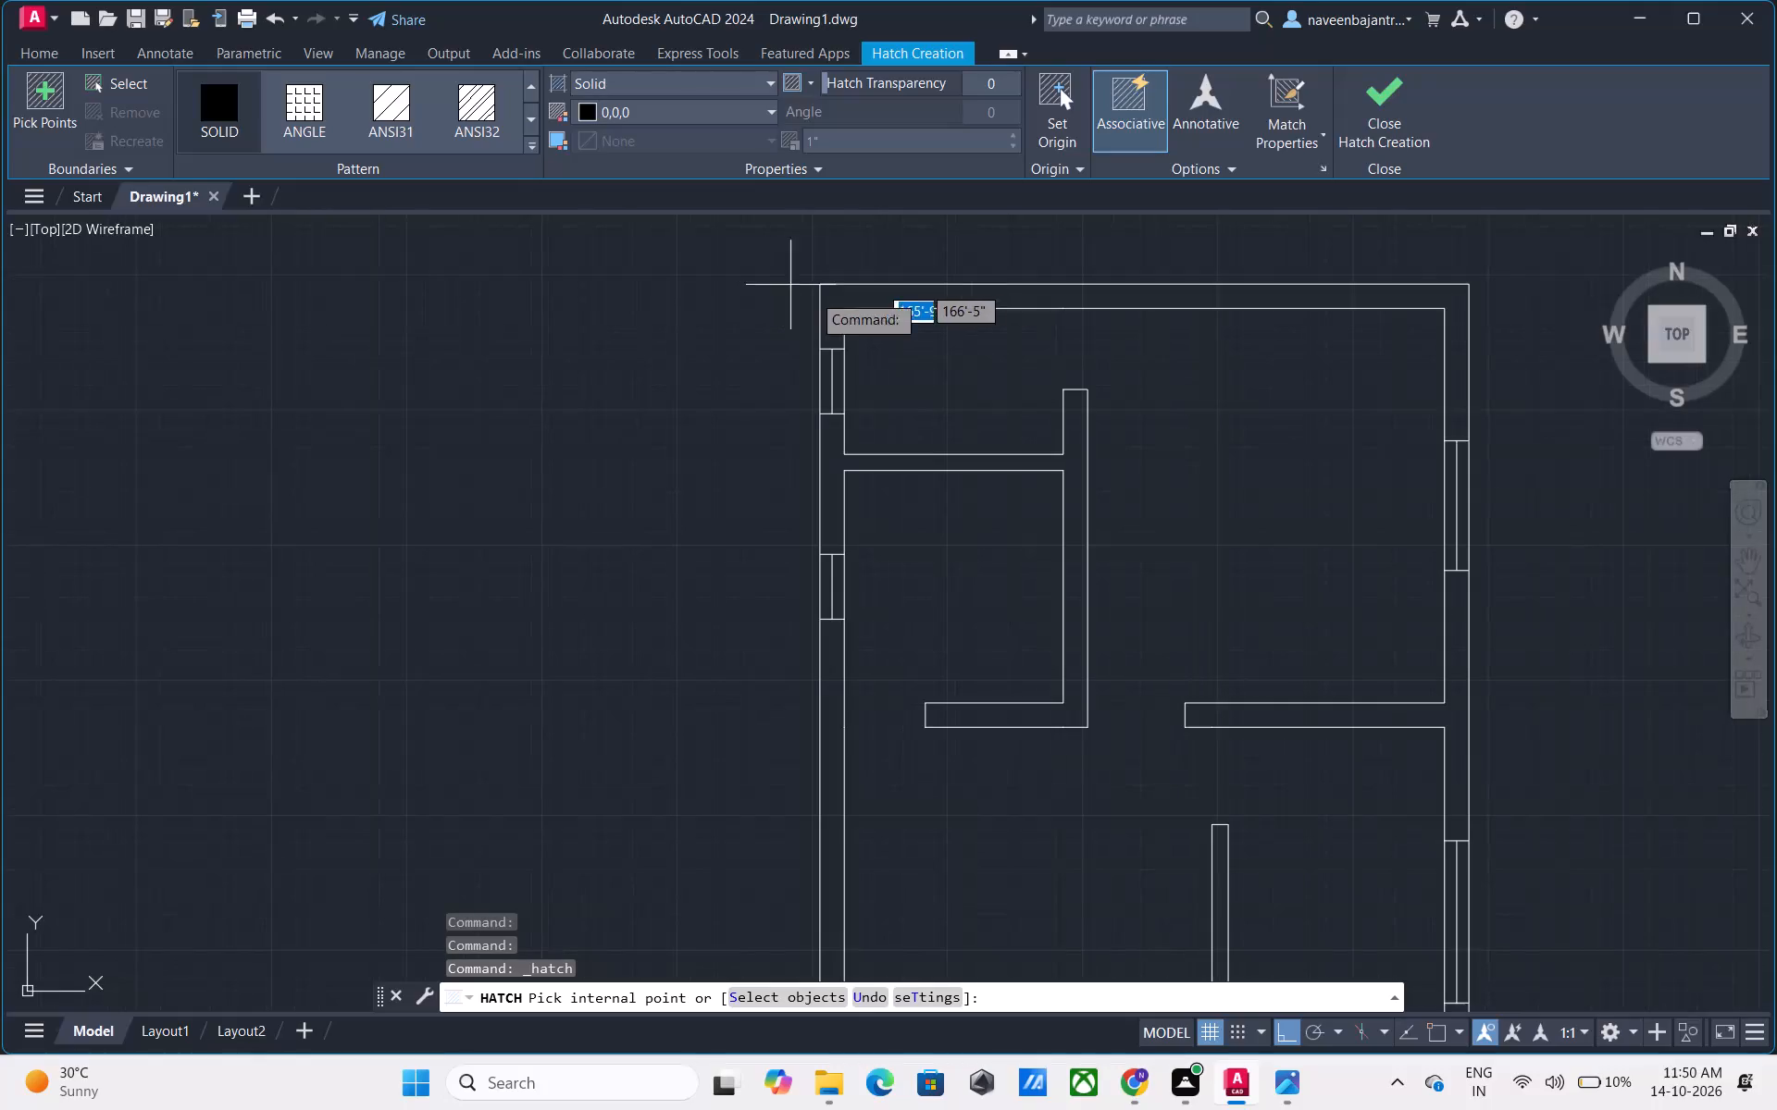
Fill all the outer wall segments and their connected partitions with the solid black hatch, leaving the window openings unfilled.
click(843, 301)
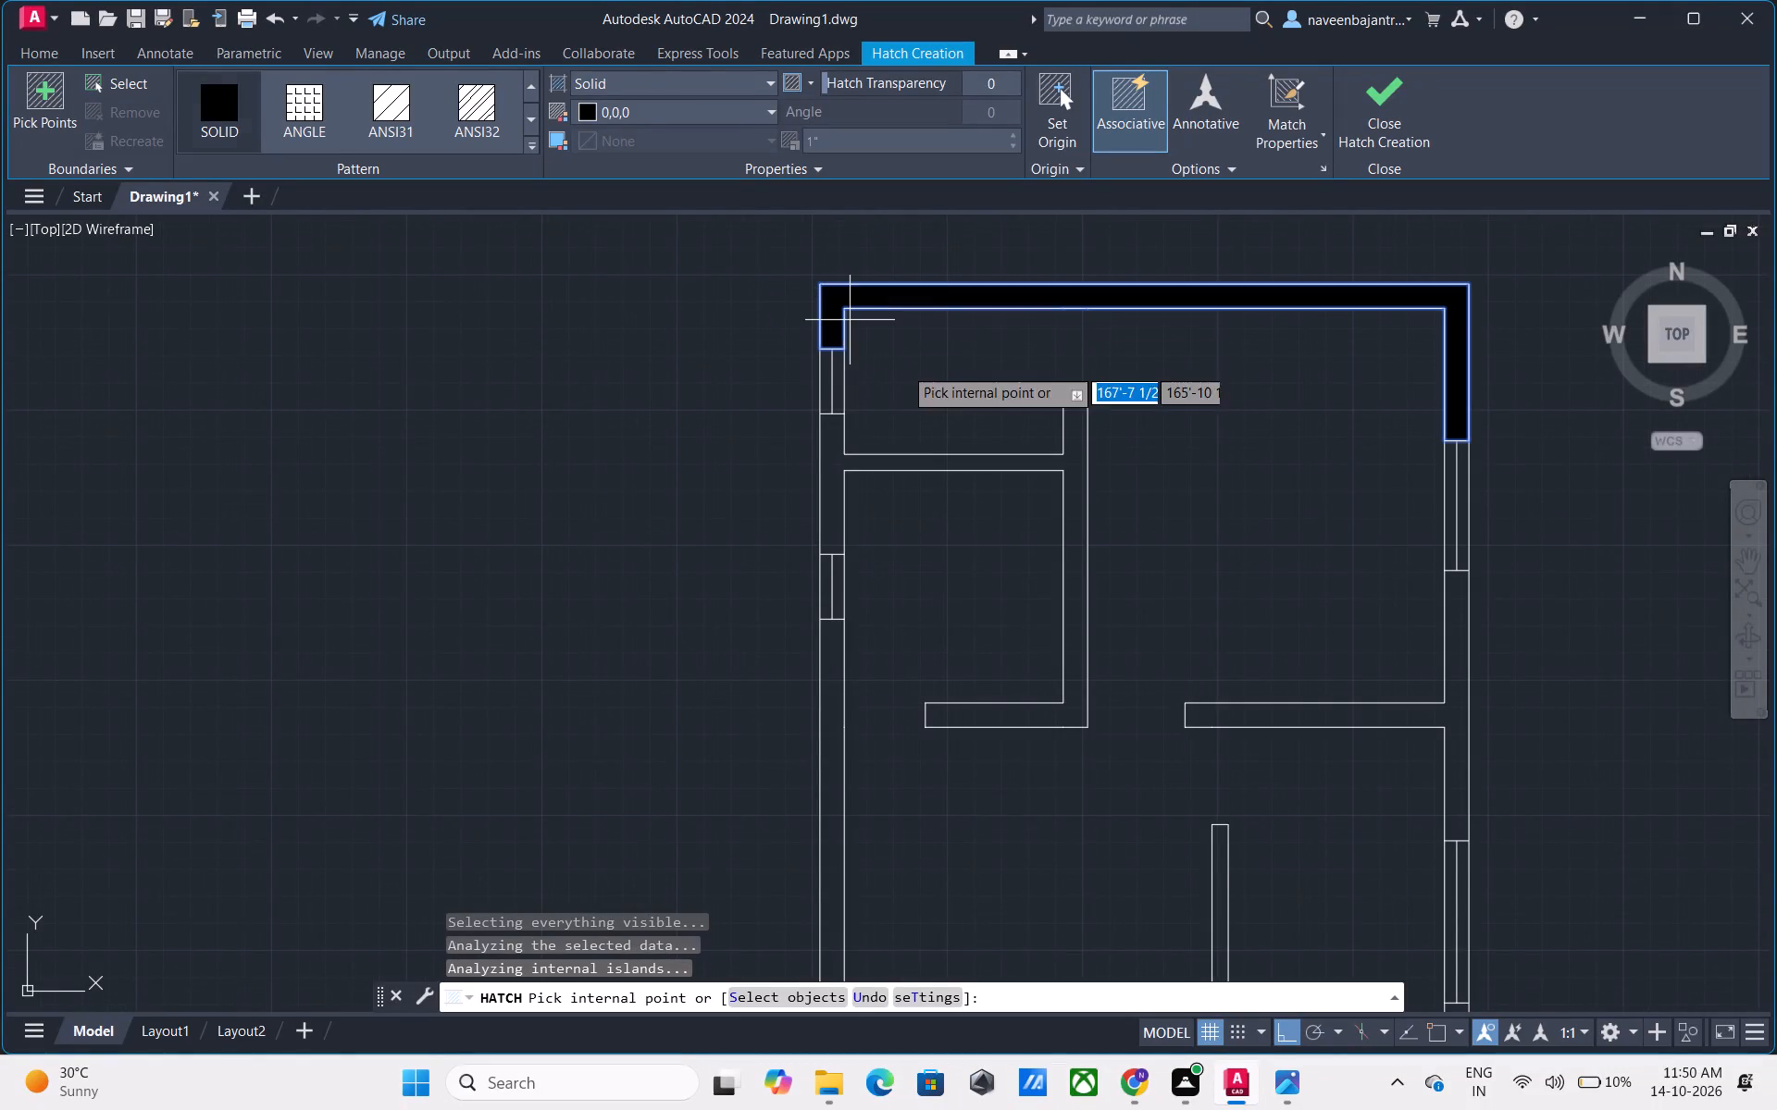
click(1067, 462)
scroll(1012, 481, down, 2)
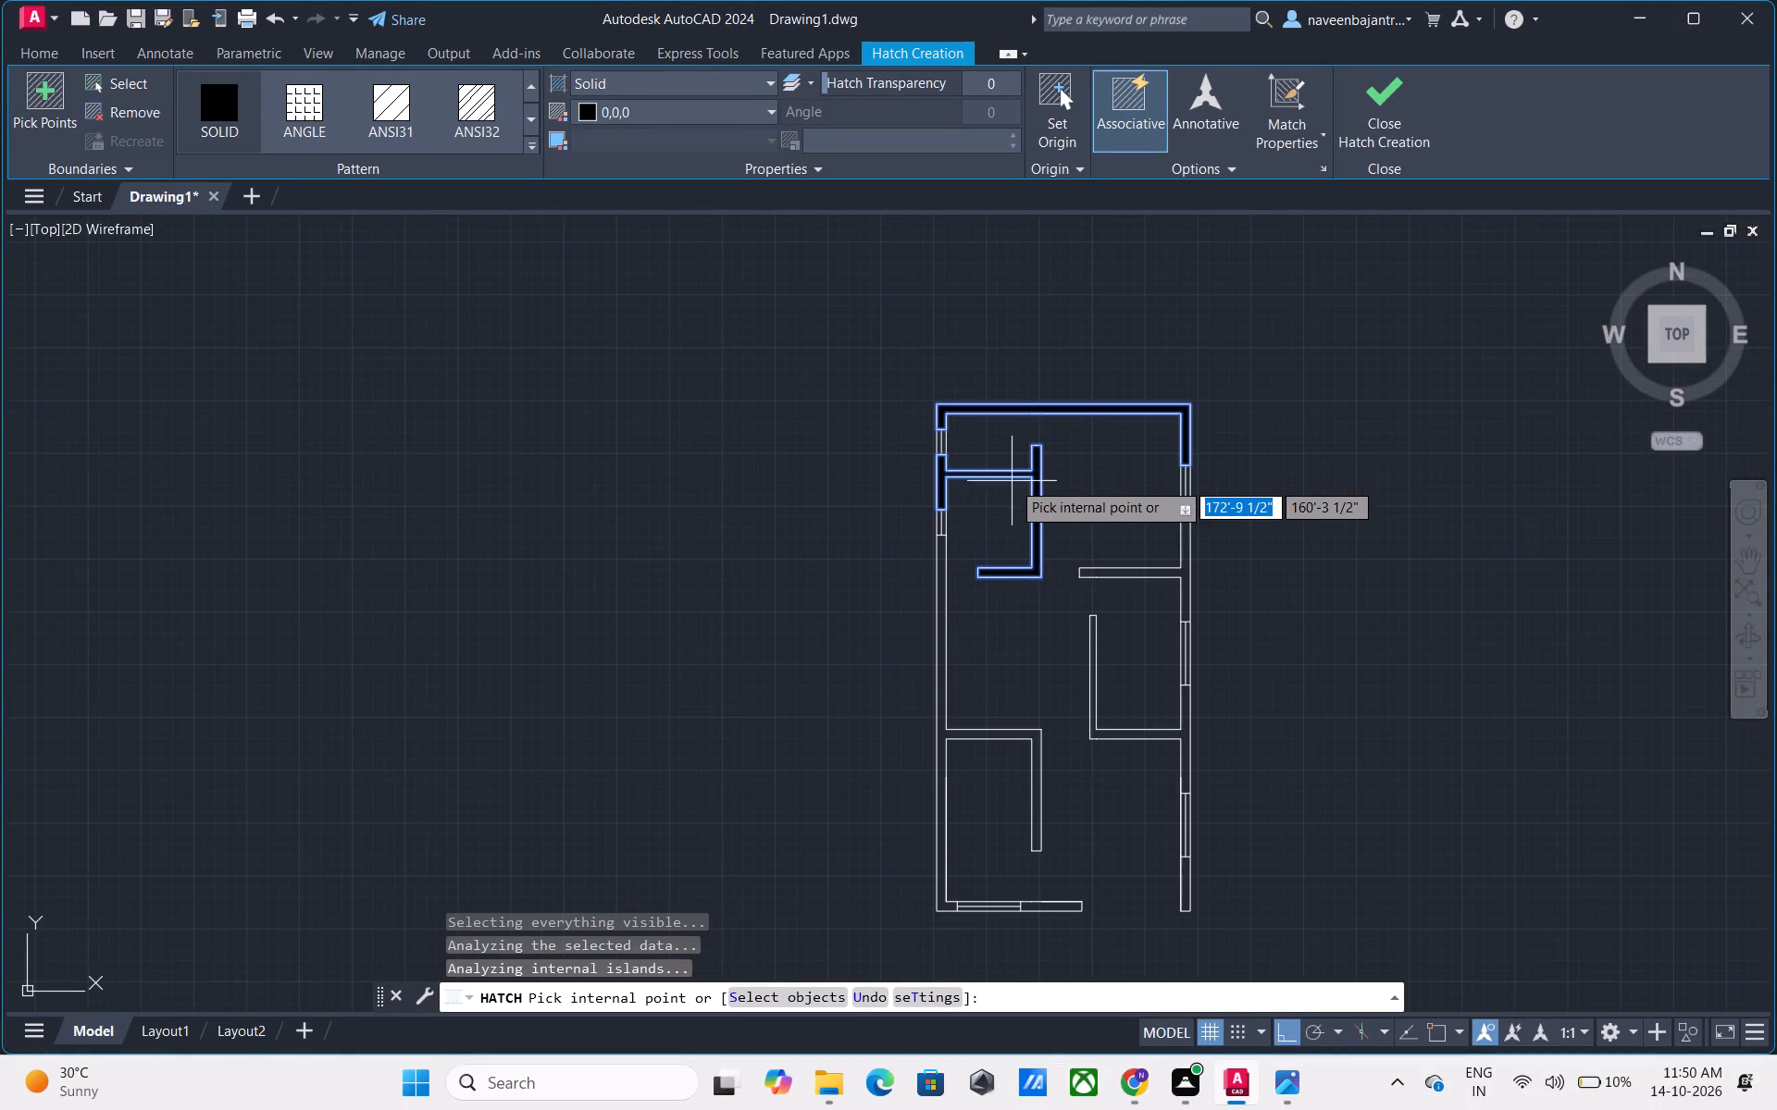
click(943, 732)
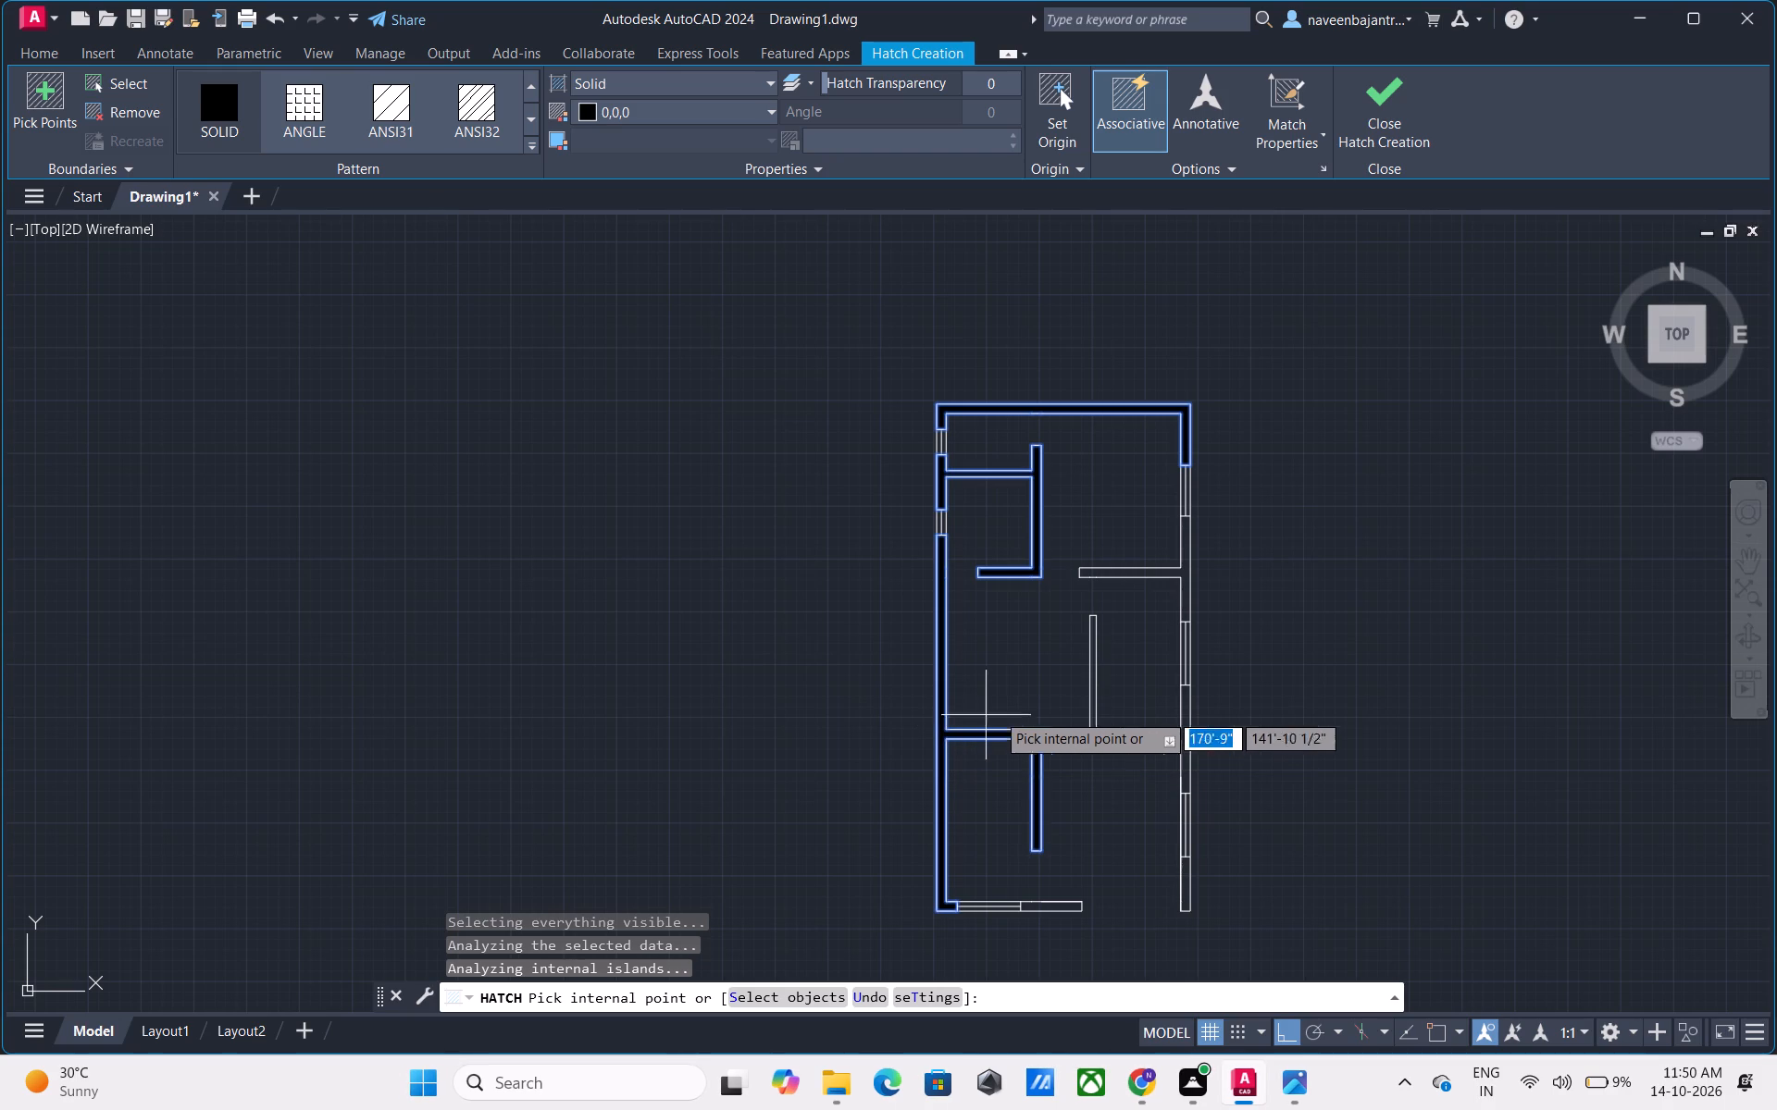
click(1187, 573)
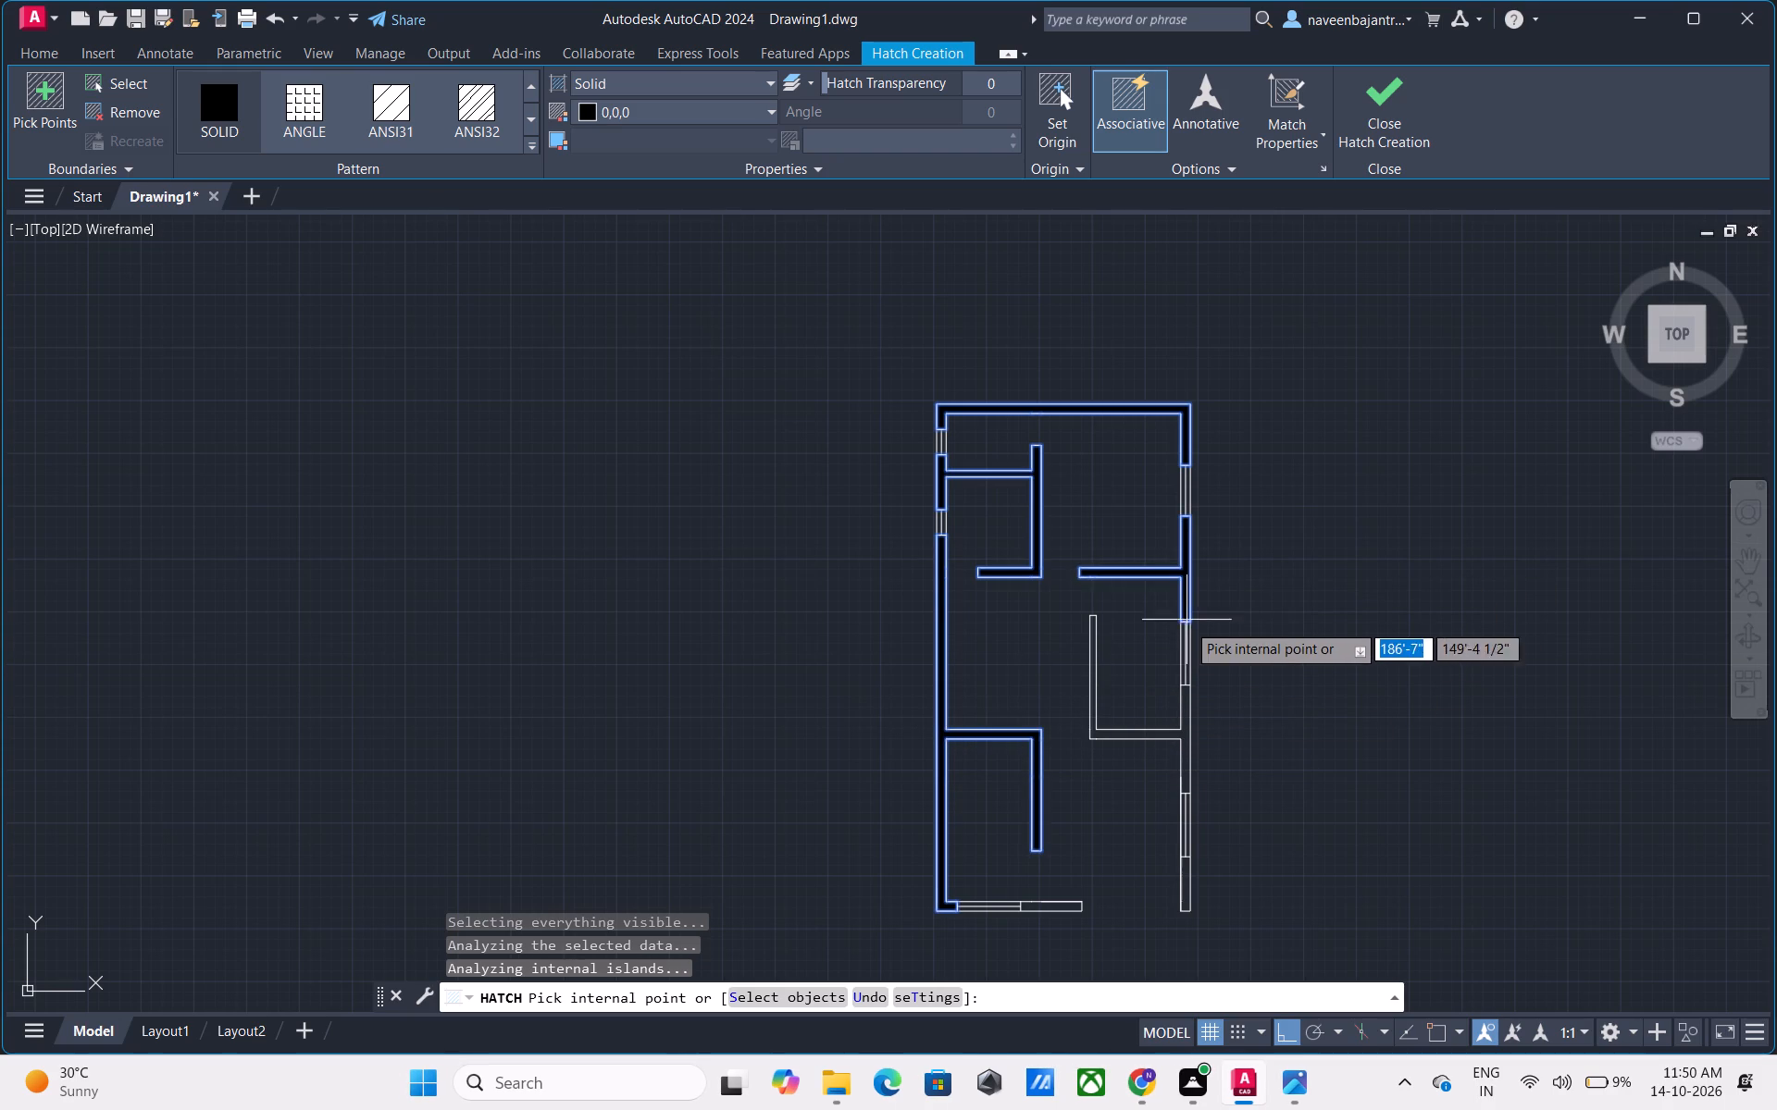
click(1186, 741)
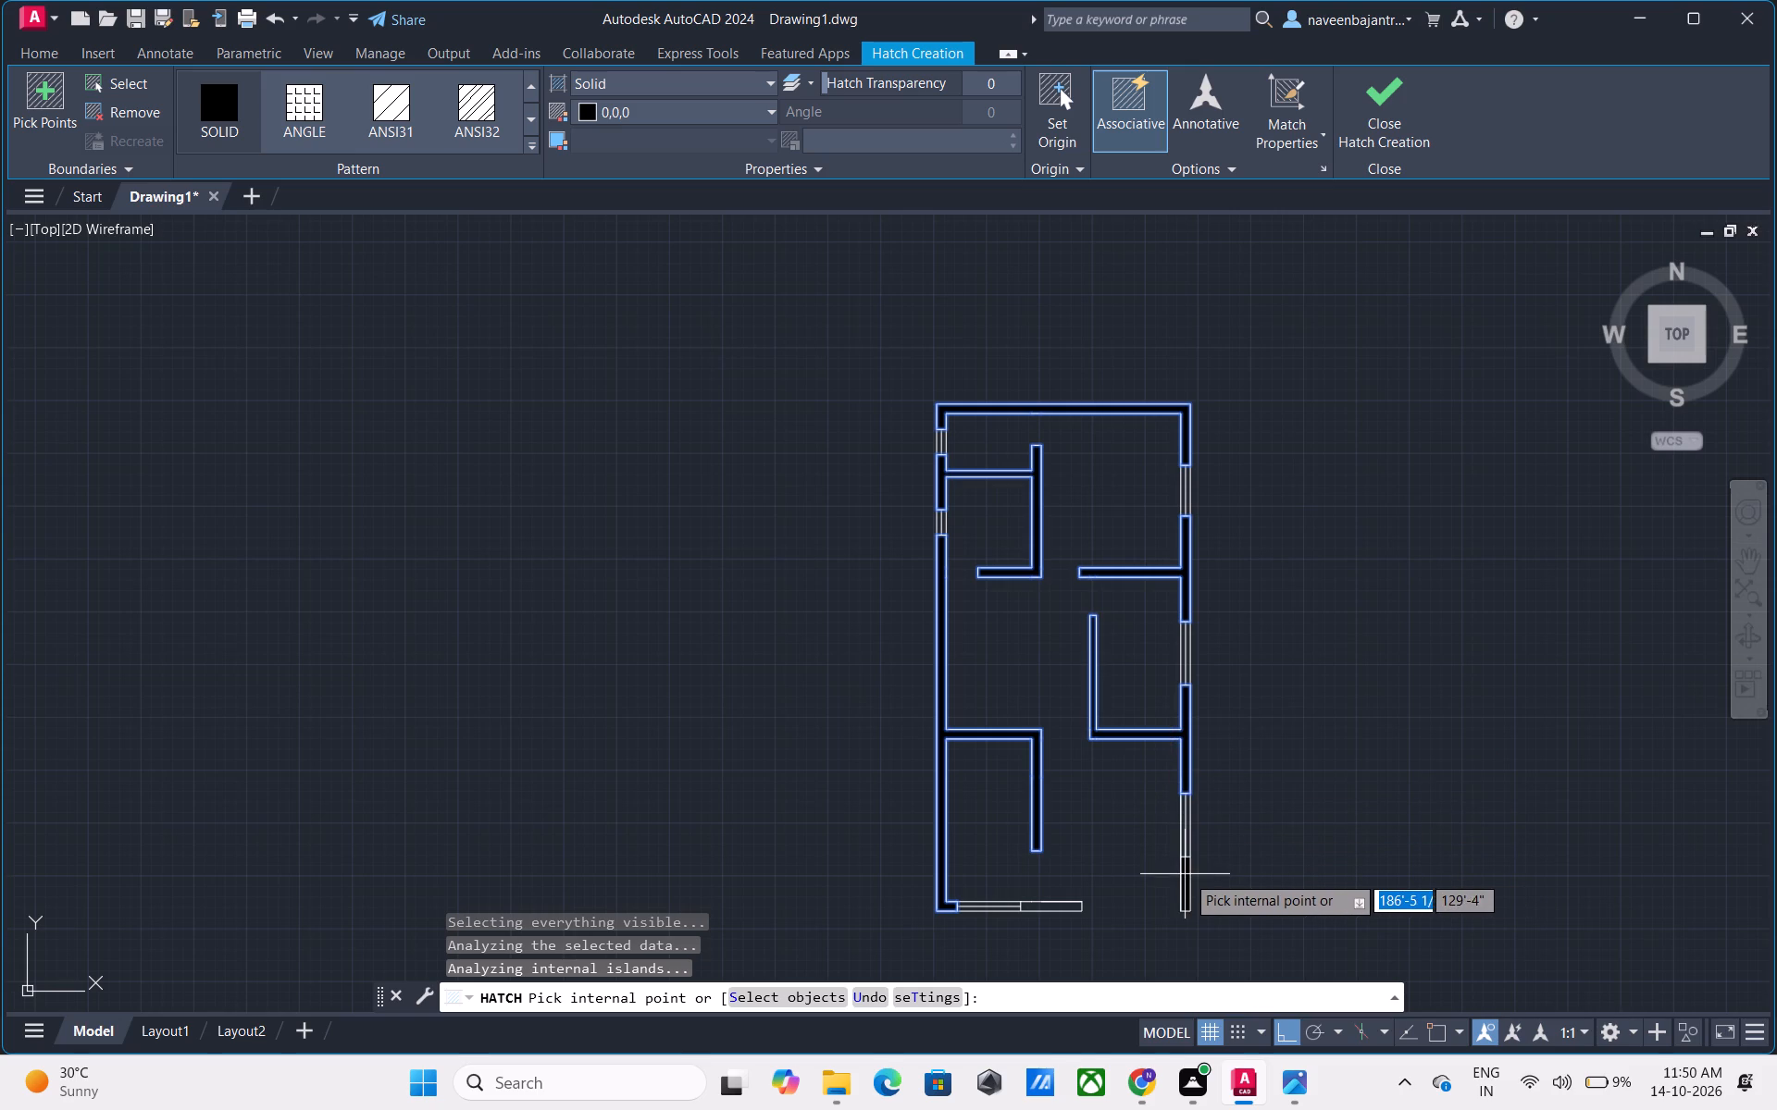
click(1187, 875)
click(1065, 907)
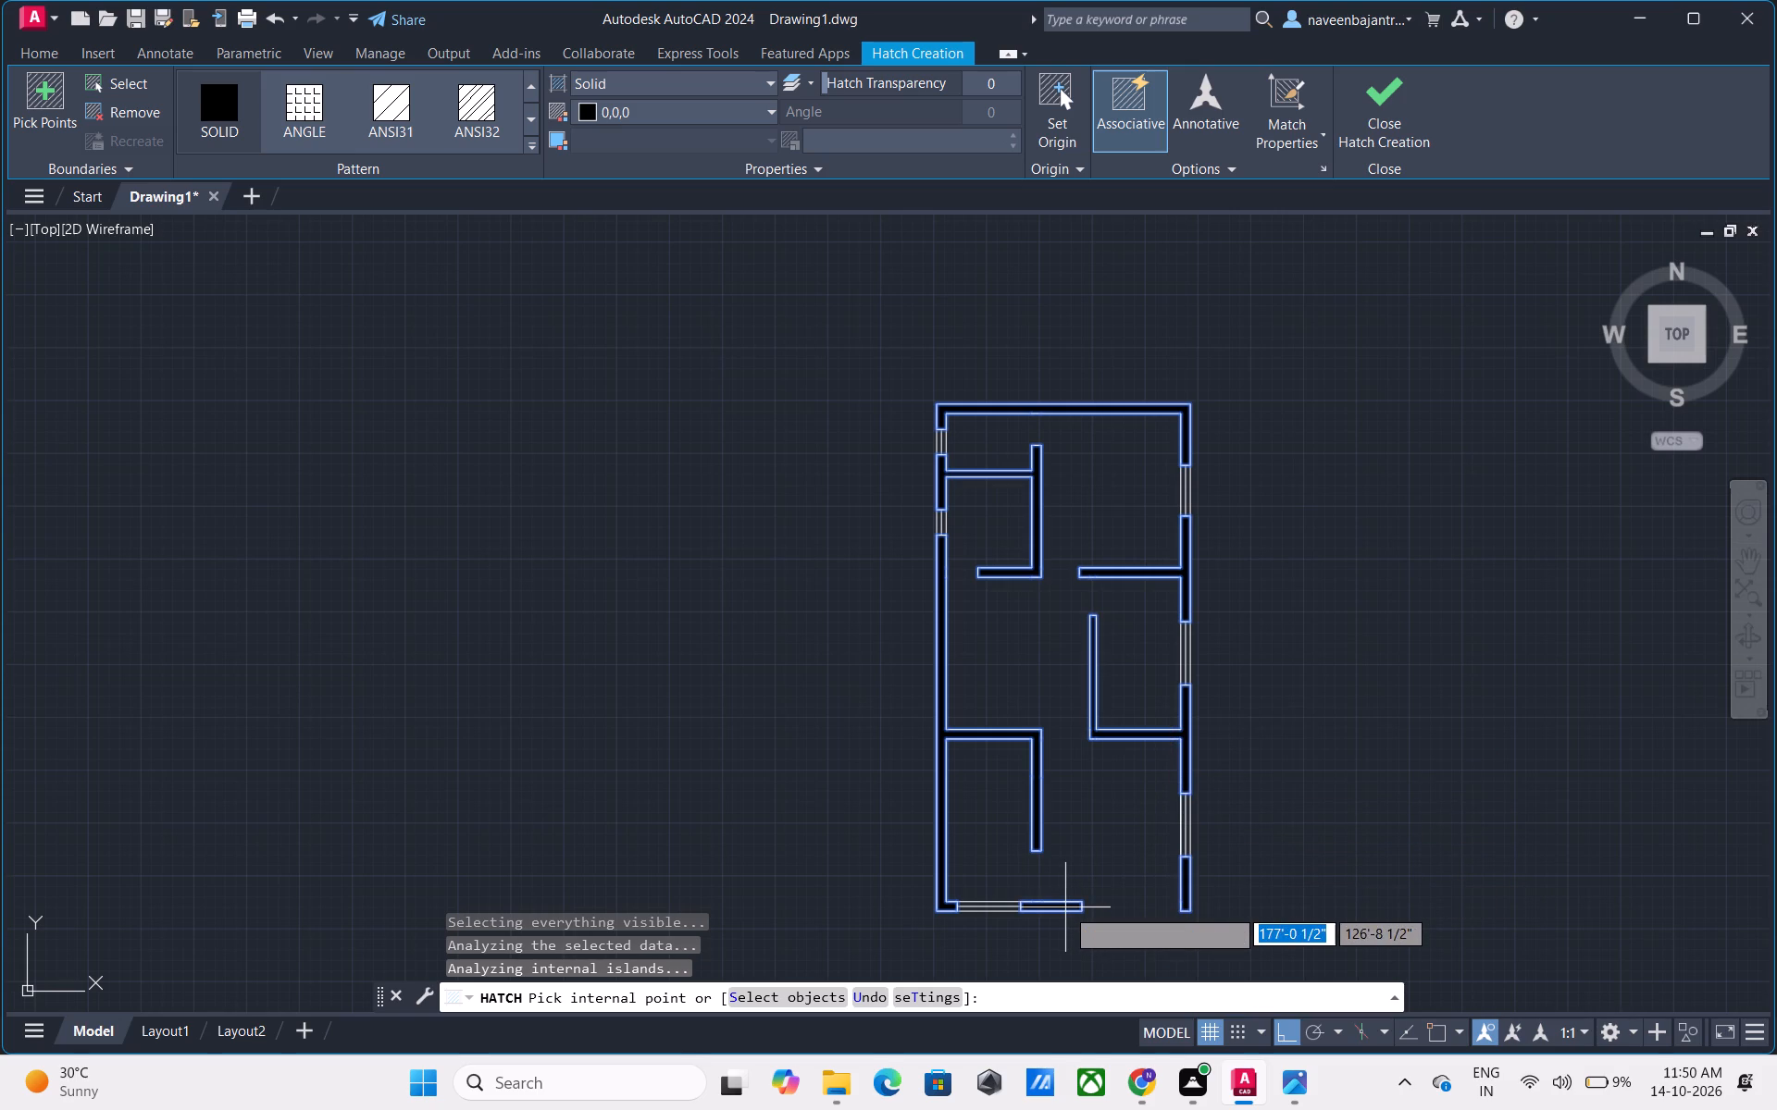
key(Escape)
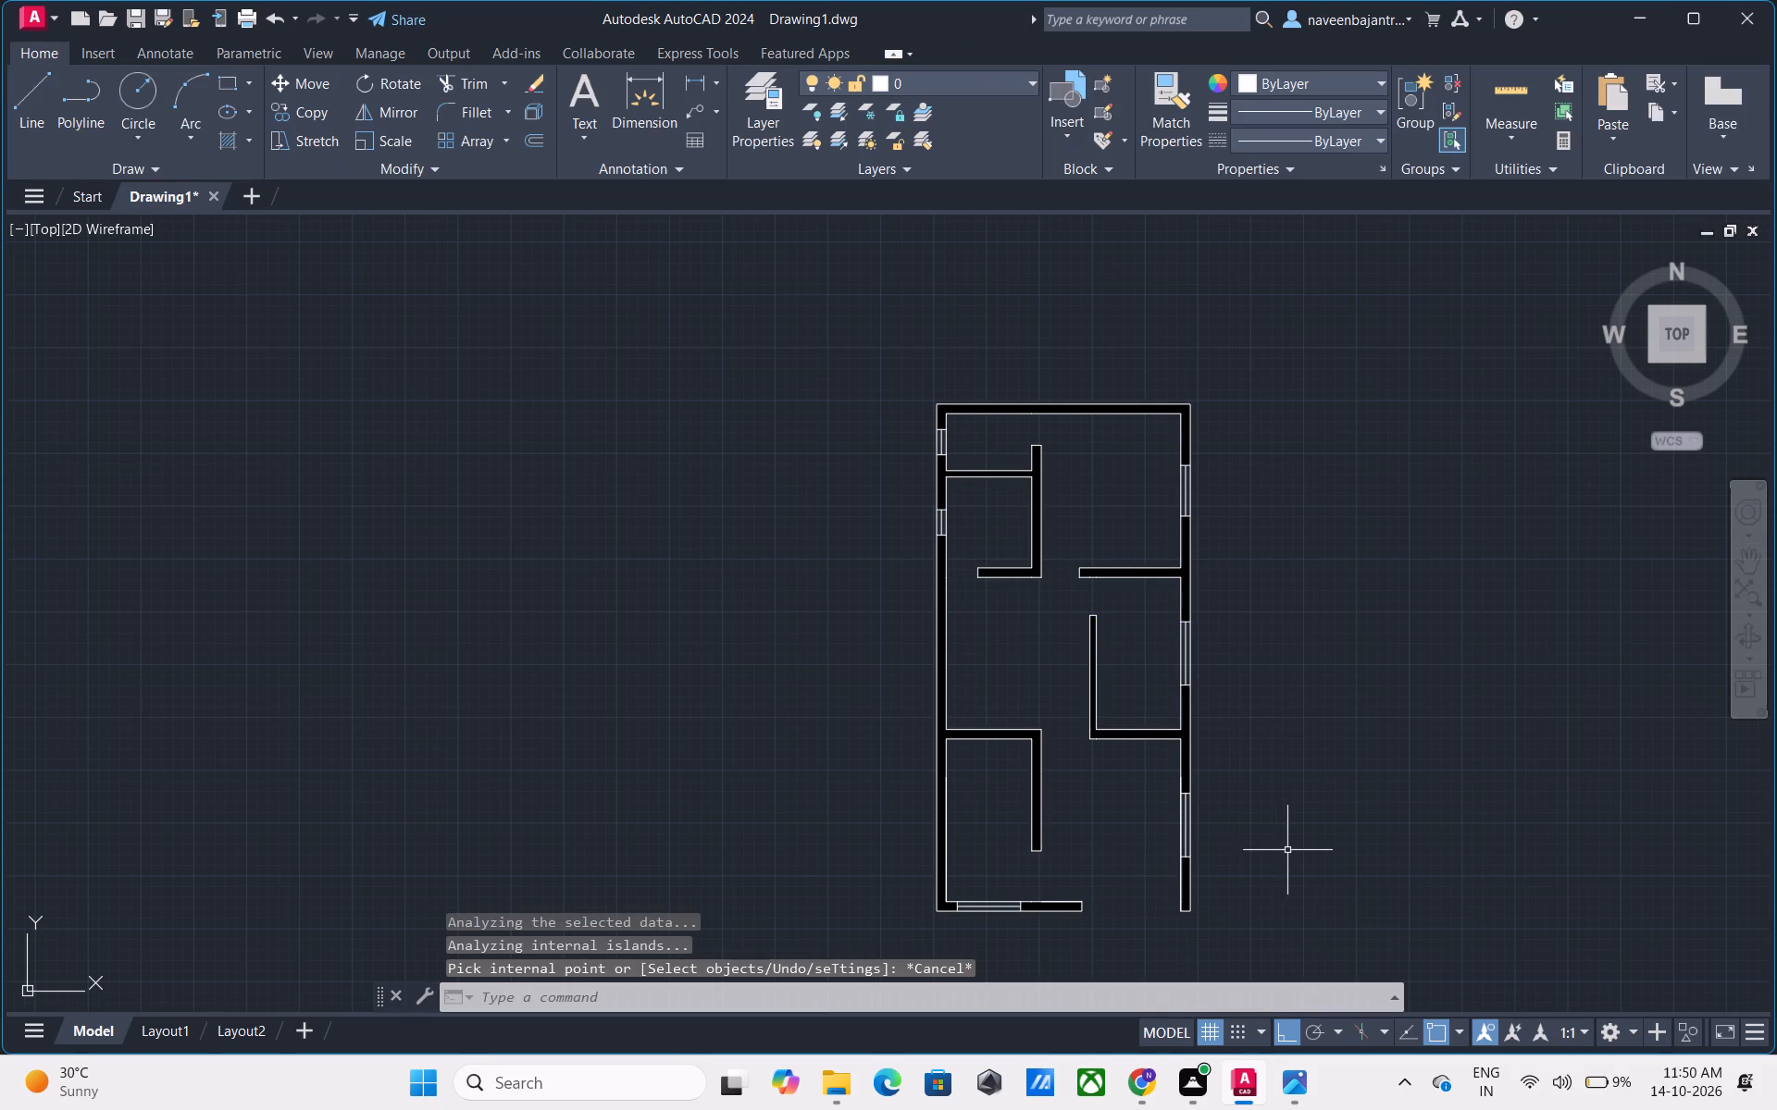
Open DesignCenter and look through its folder tree for a source of usable blocks.
scroll(1302, 815, down, 1)
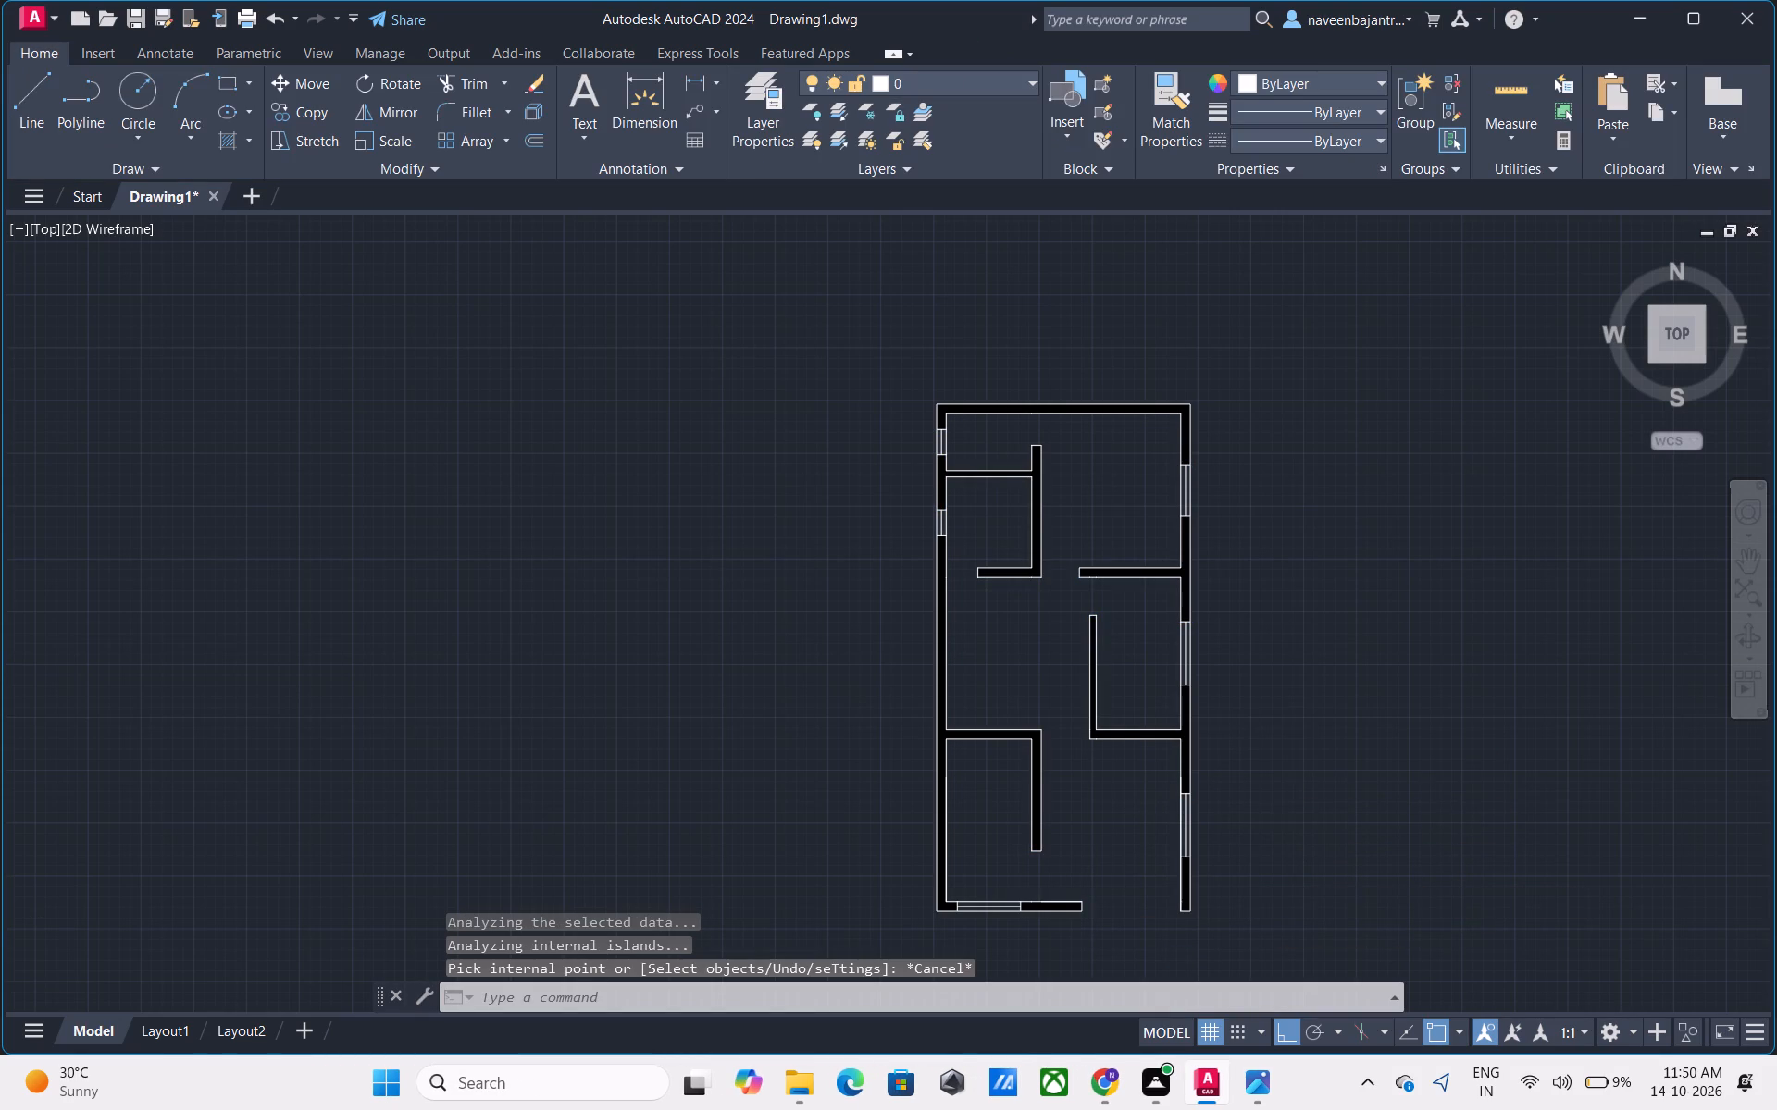
scroll(1302, 815, down, 1)
middle_drag(1303, 808, 964, 656)
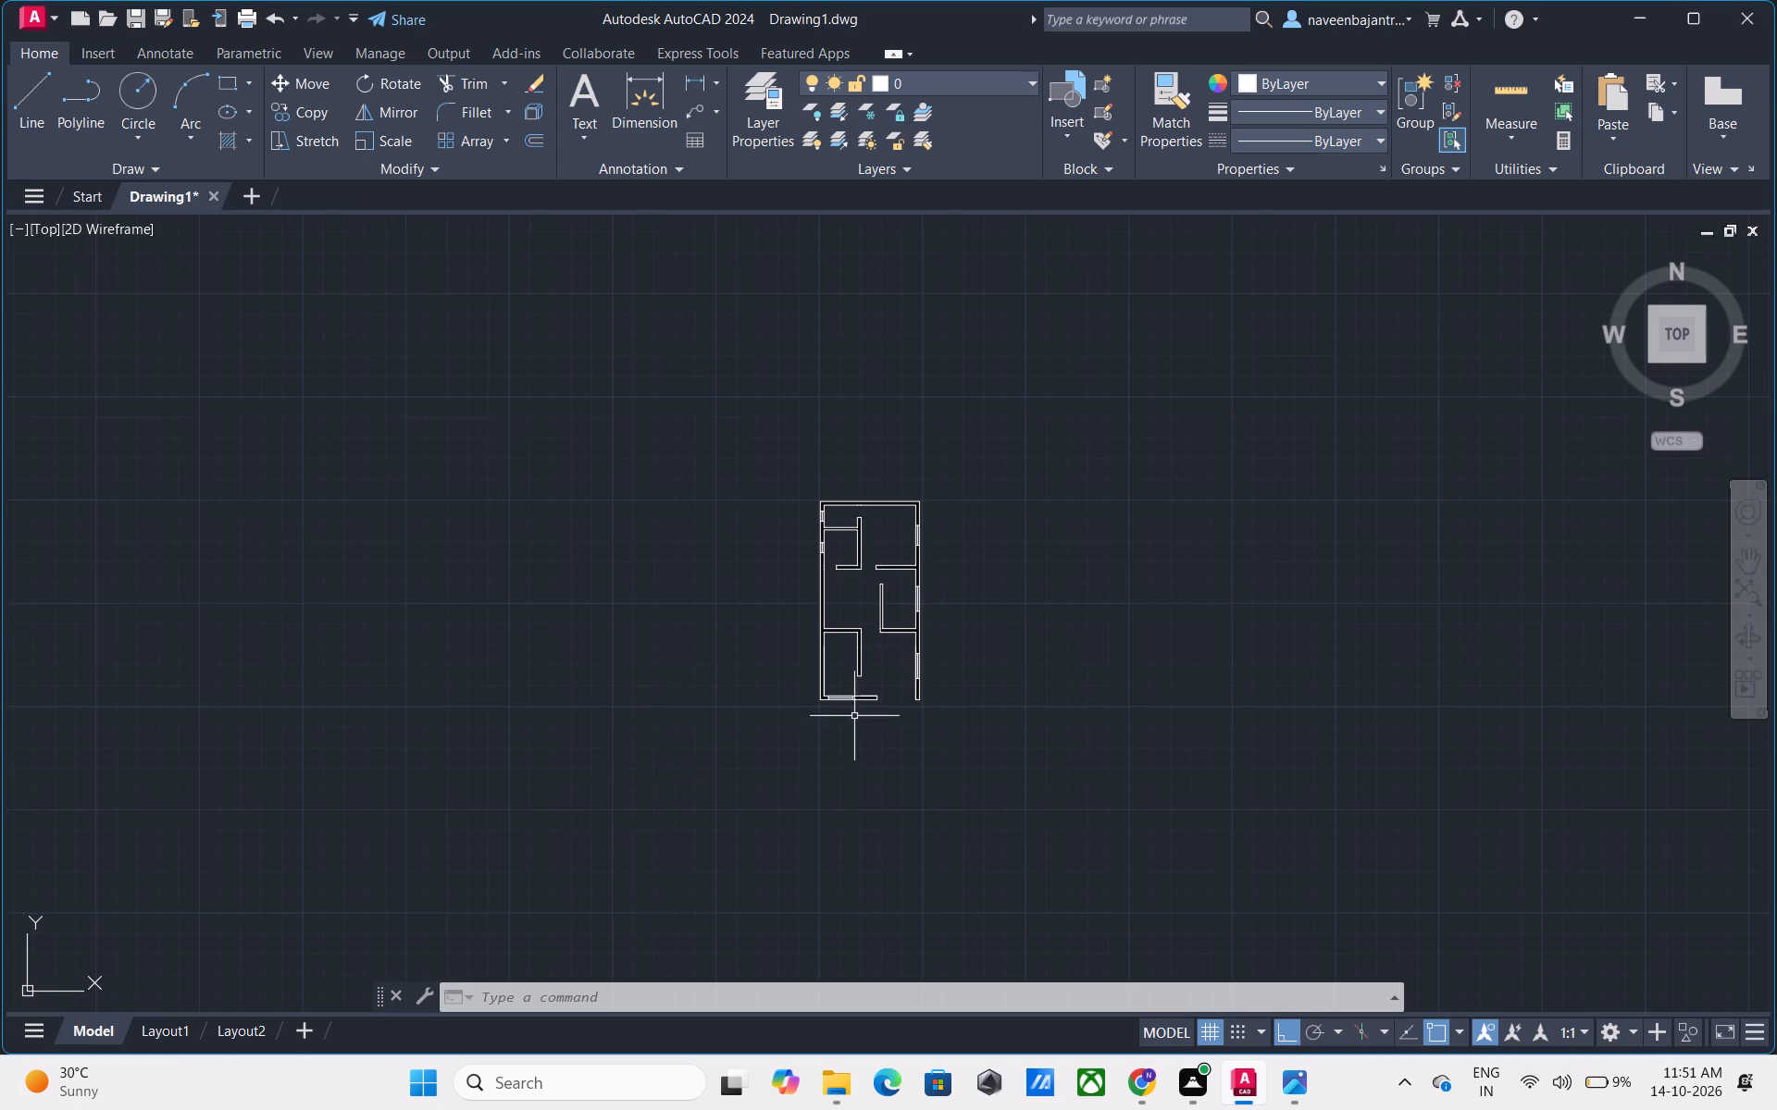
text(DC)
key(space)
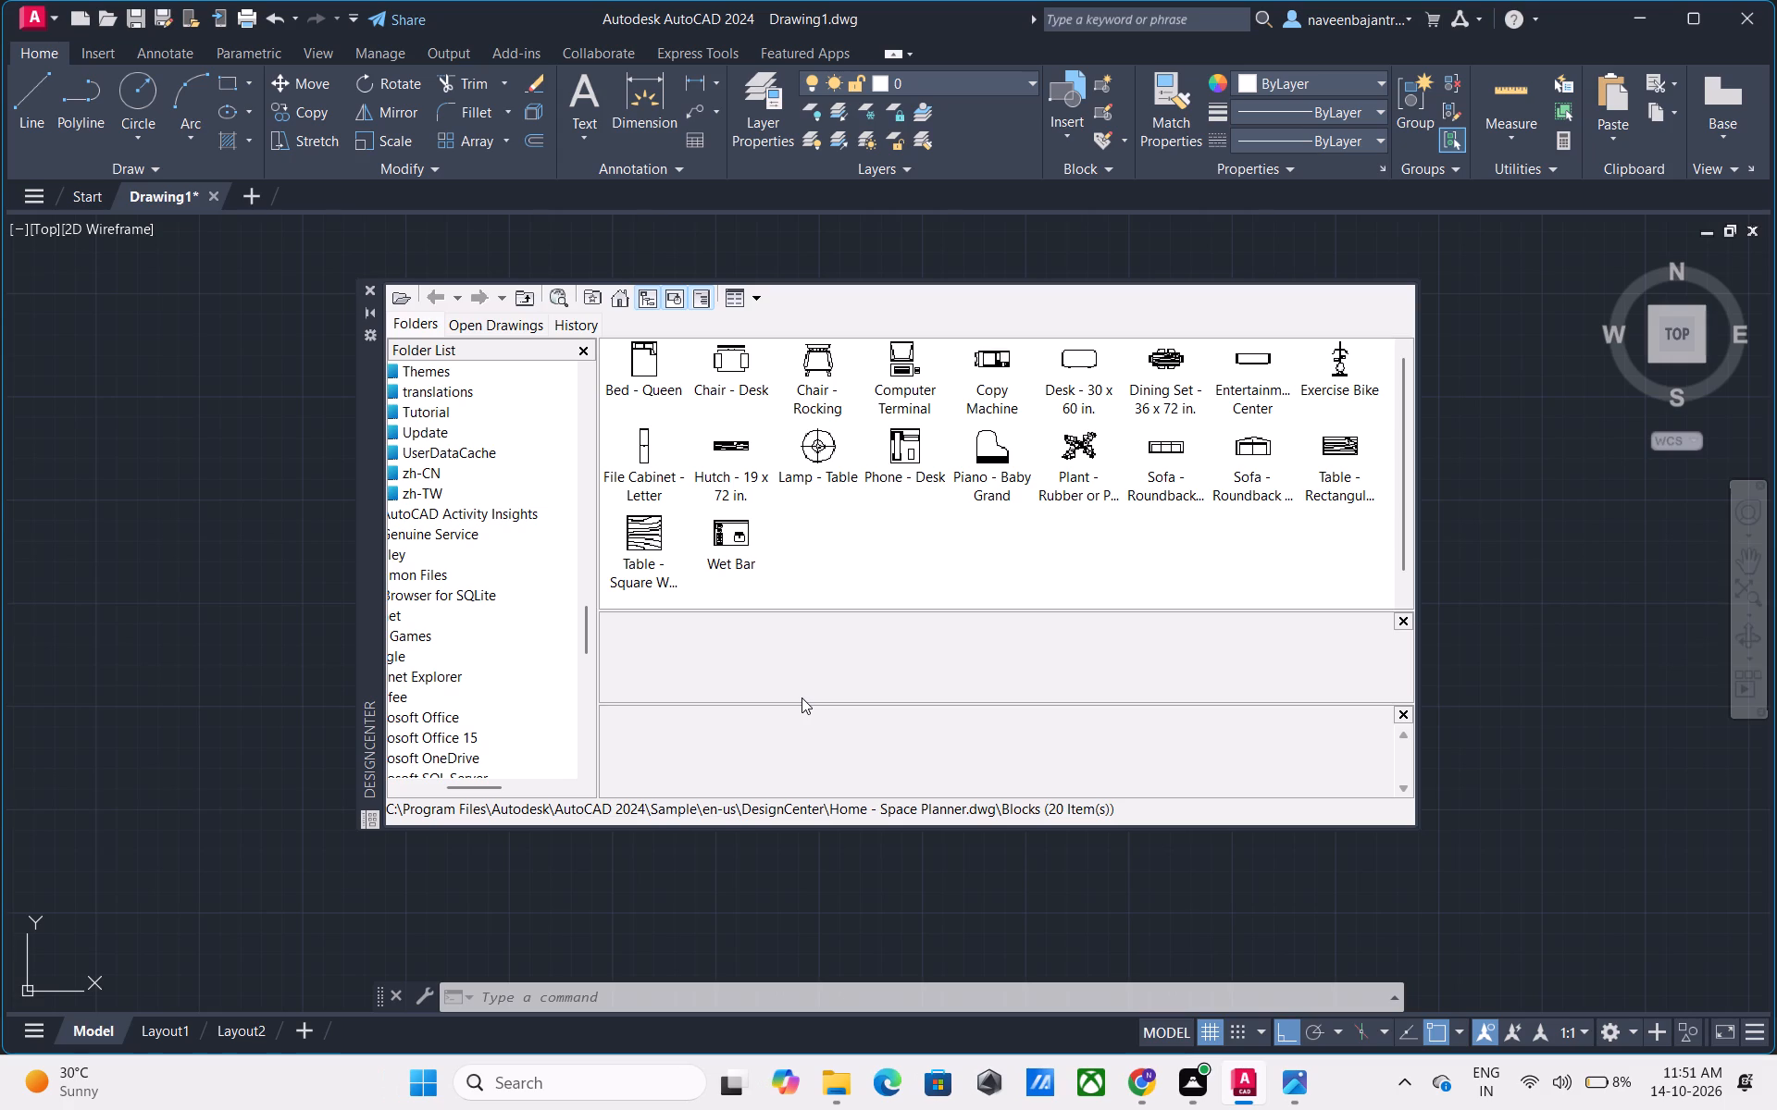
scroll(787, 689, up, 2)
scroll(528, 391, down, 1)
scroll(540, 577, down, 3)
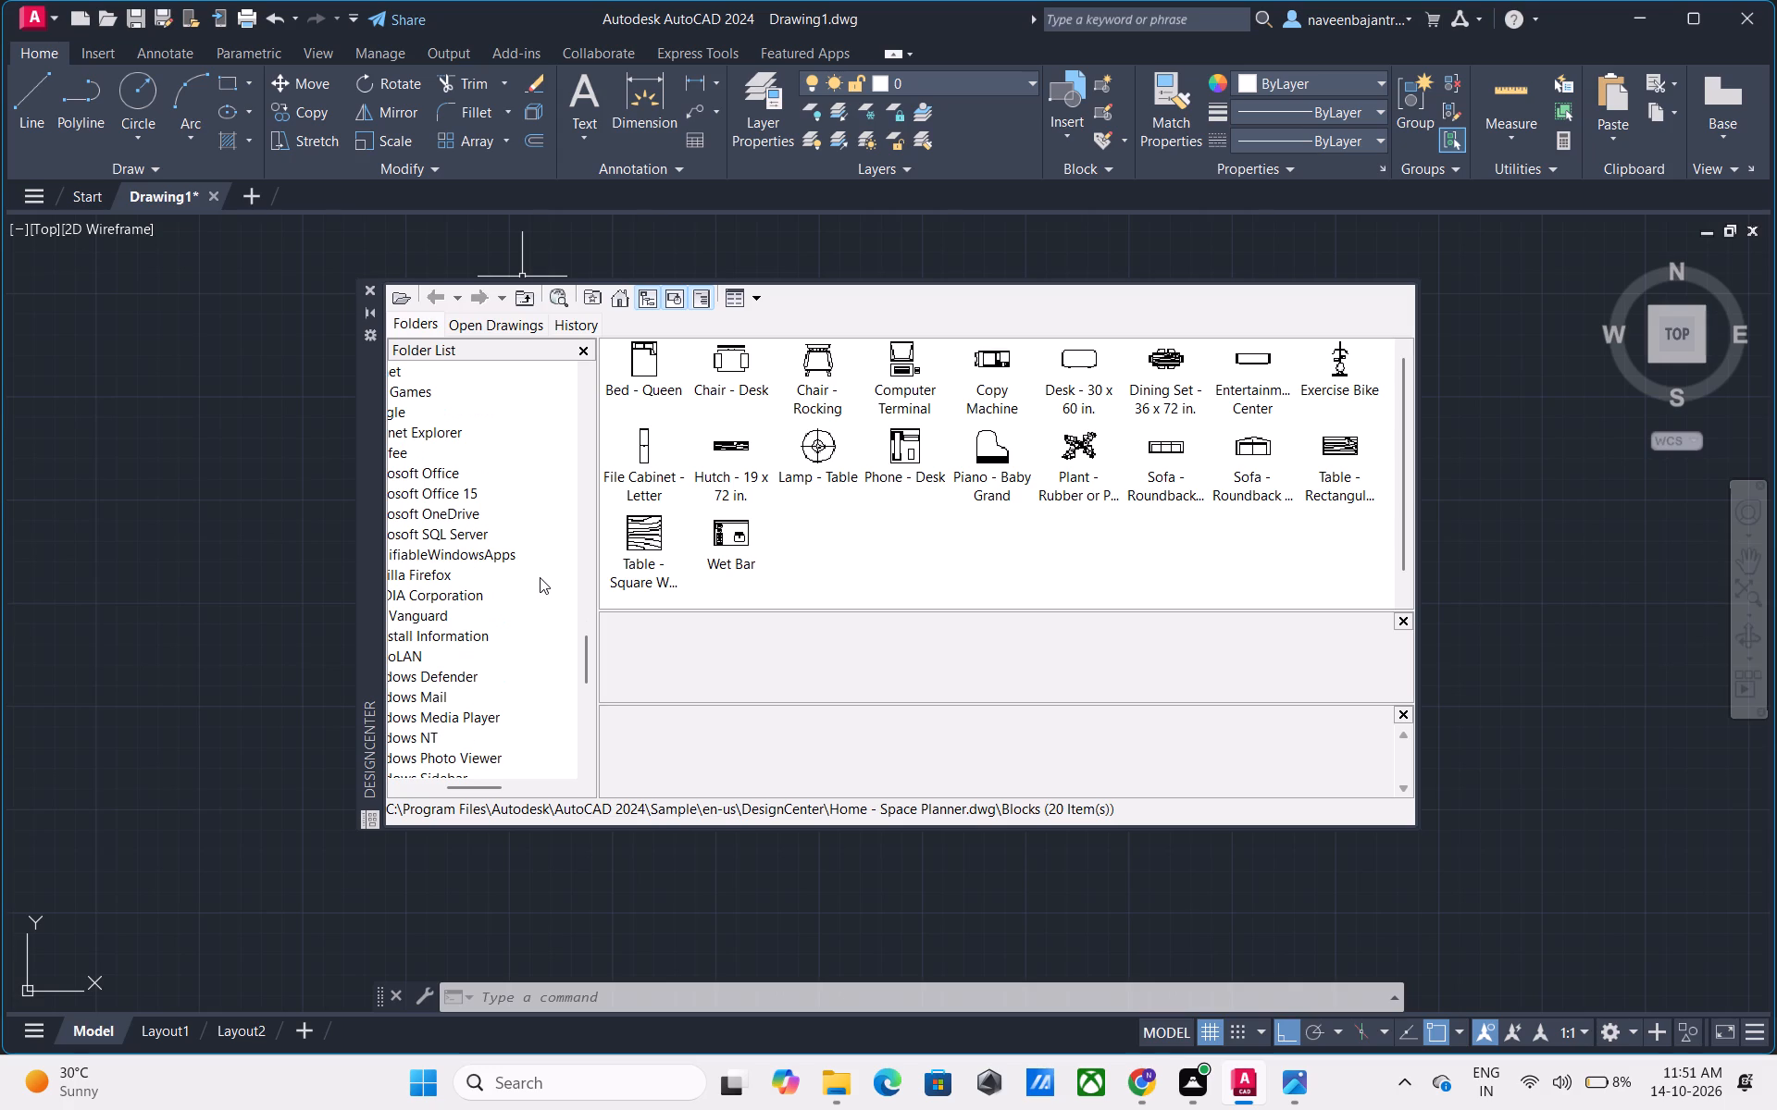
scroll(513, 655, down, 10)
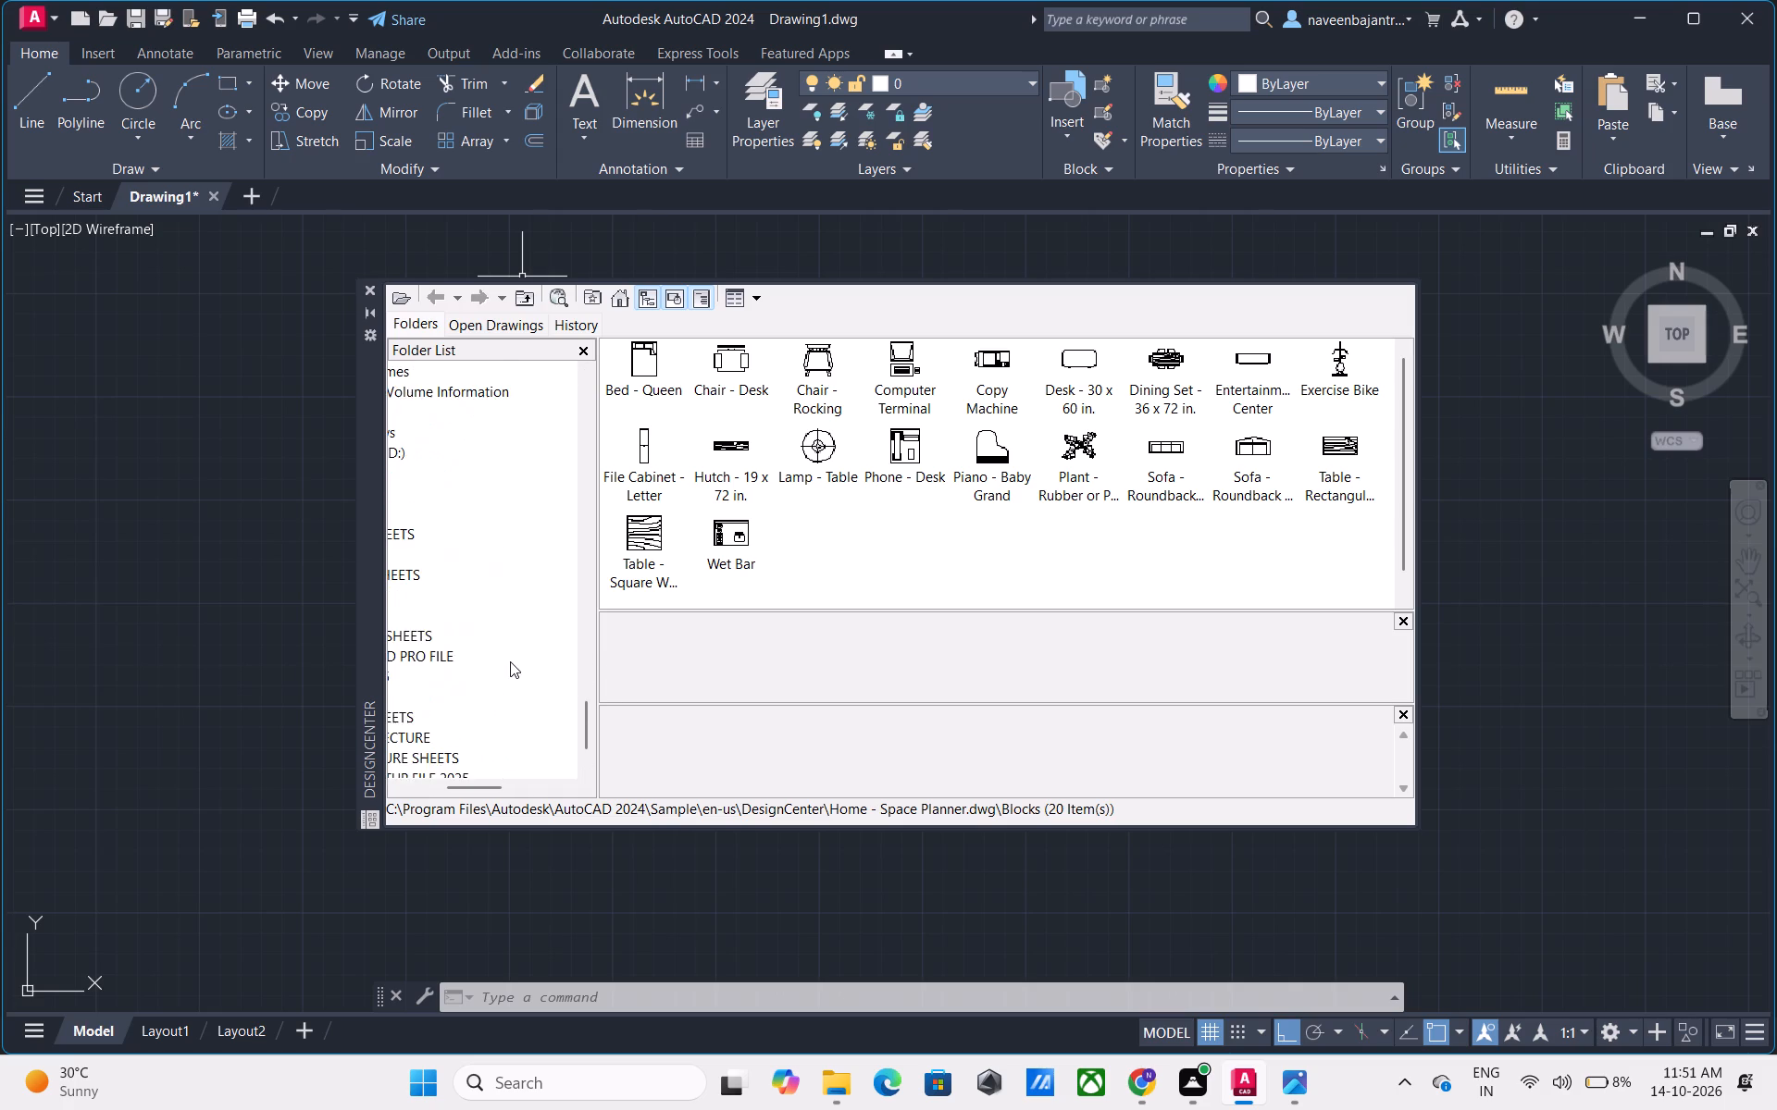
scroll(510, 661, down, 3)
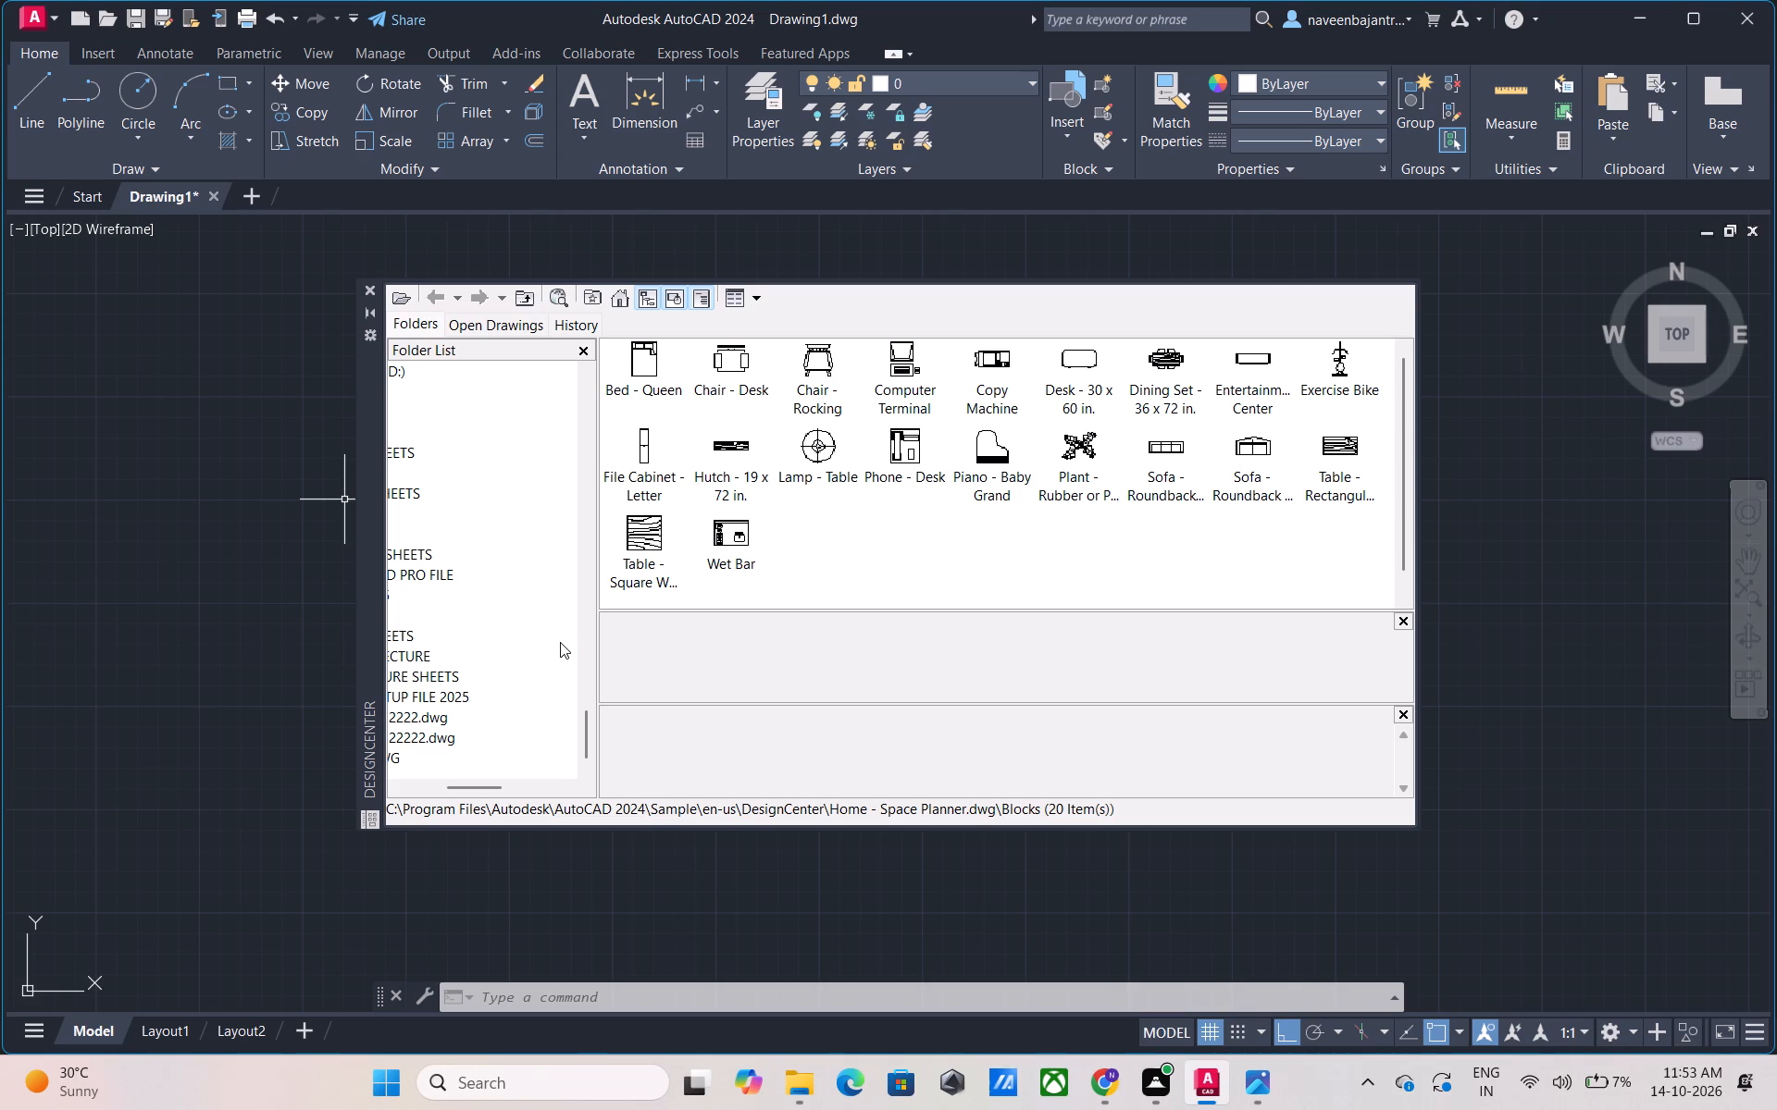
drag(494, 784, 485, 787)
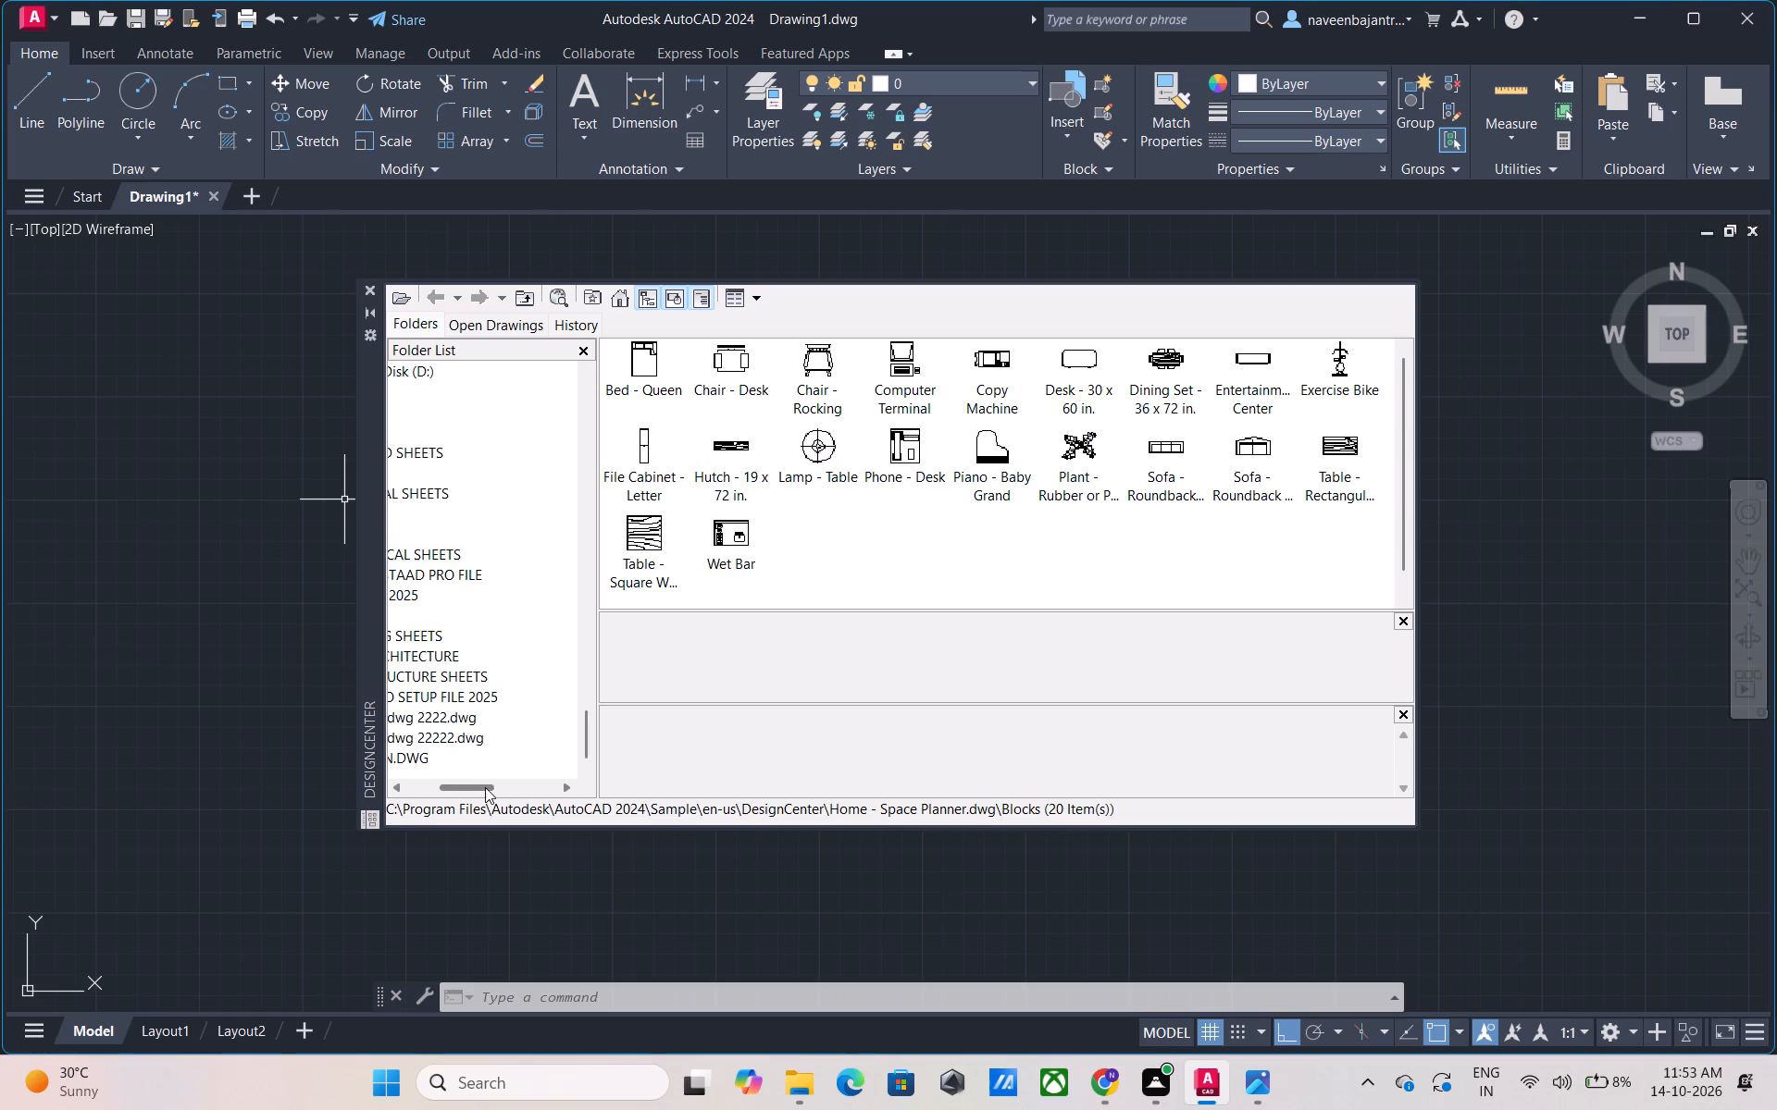
drag(485, 787, 457, 790)
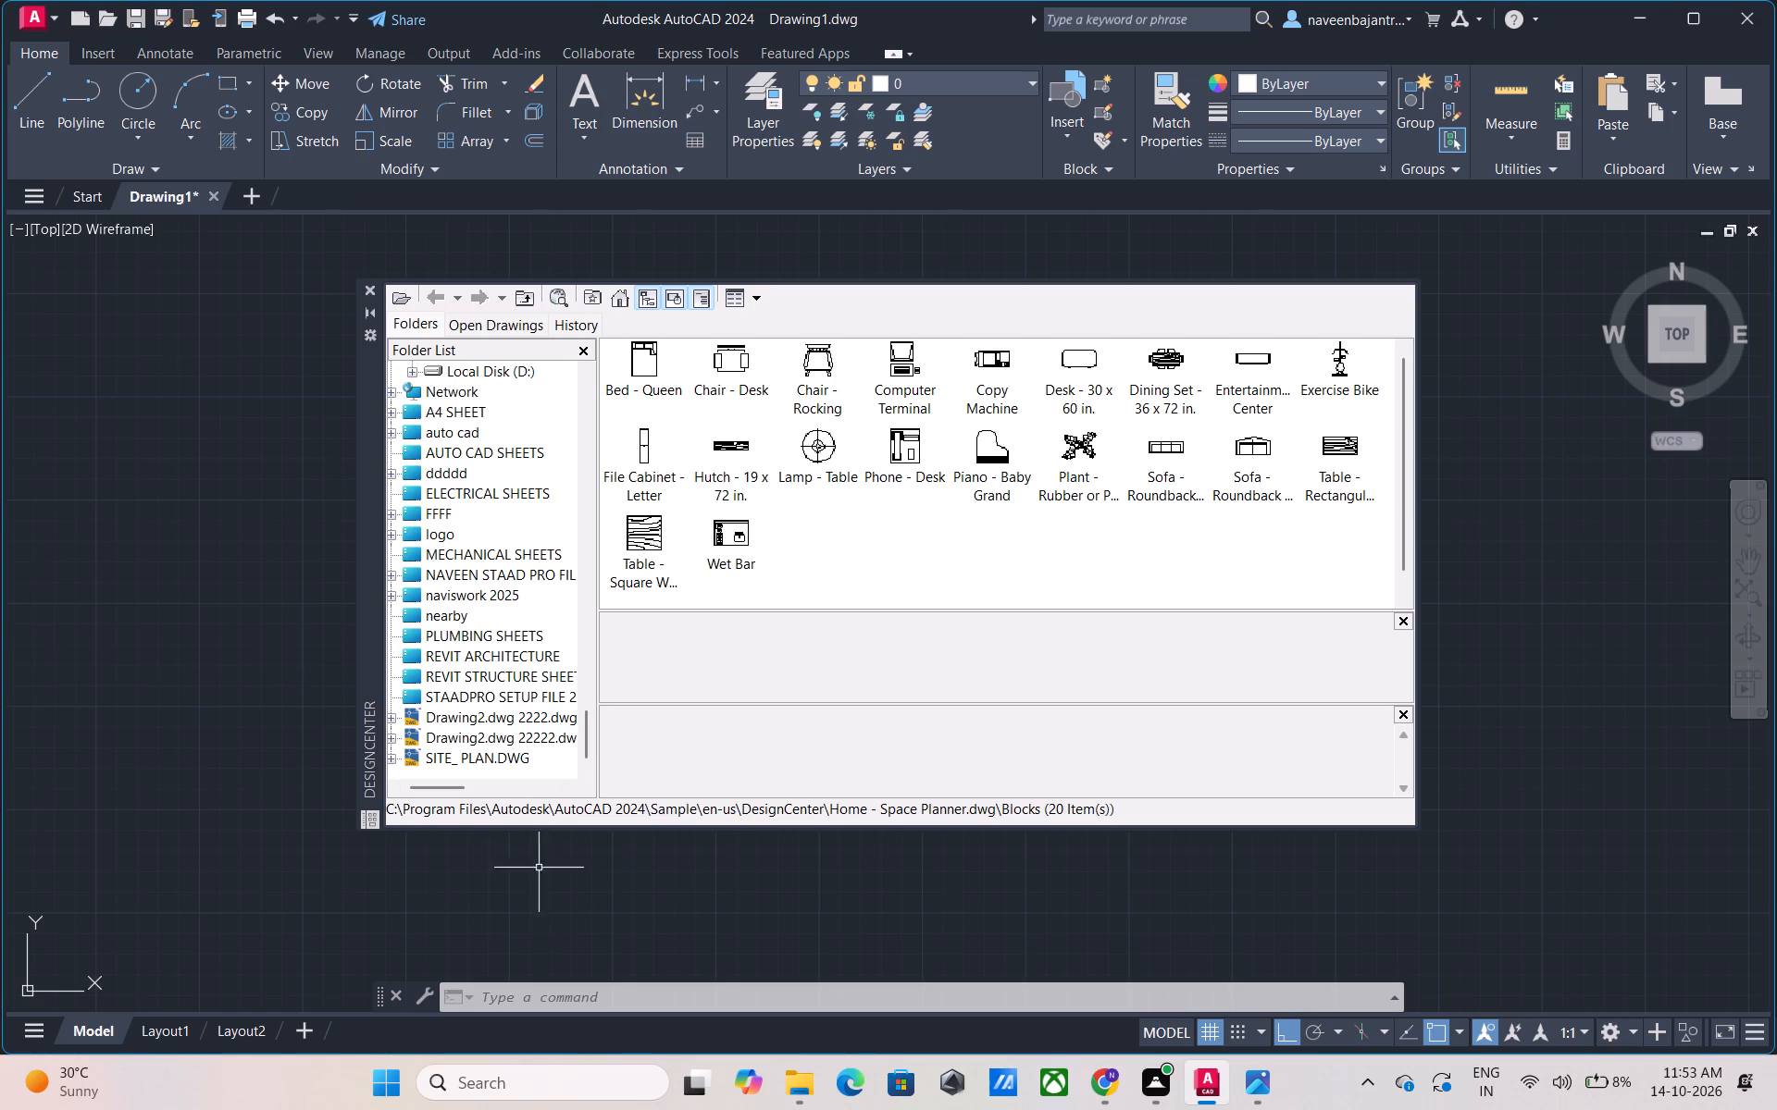
scroll(472, 719, up, 1)
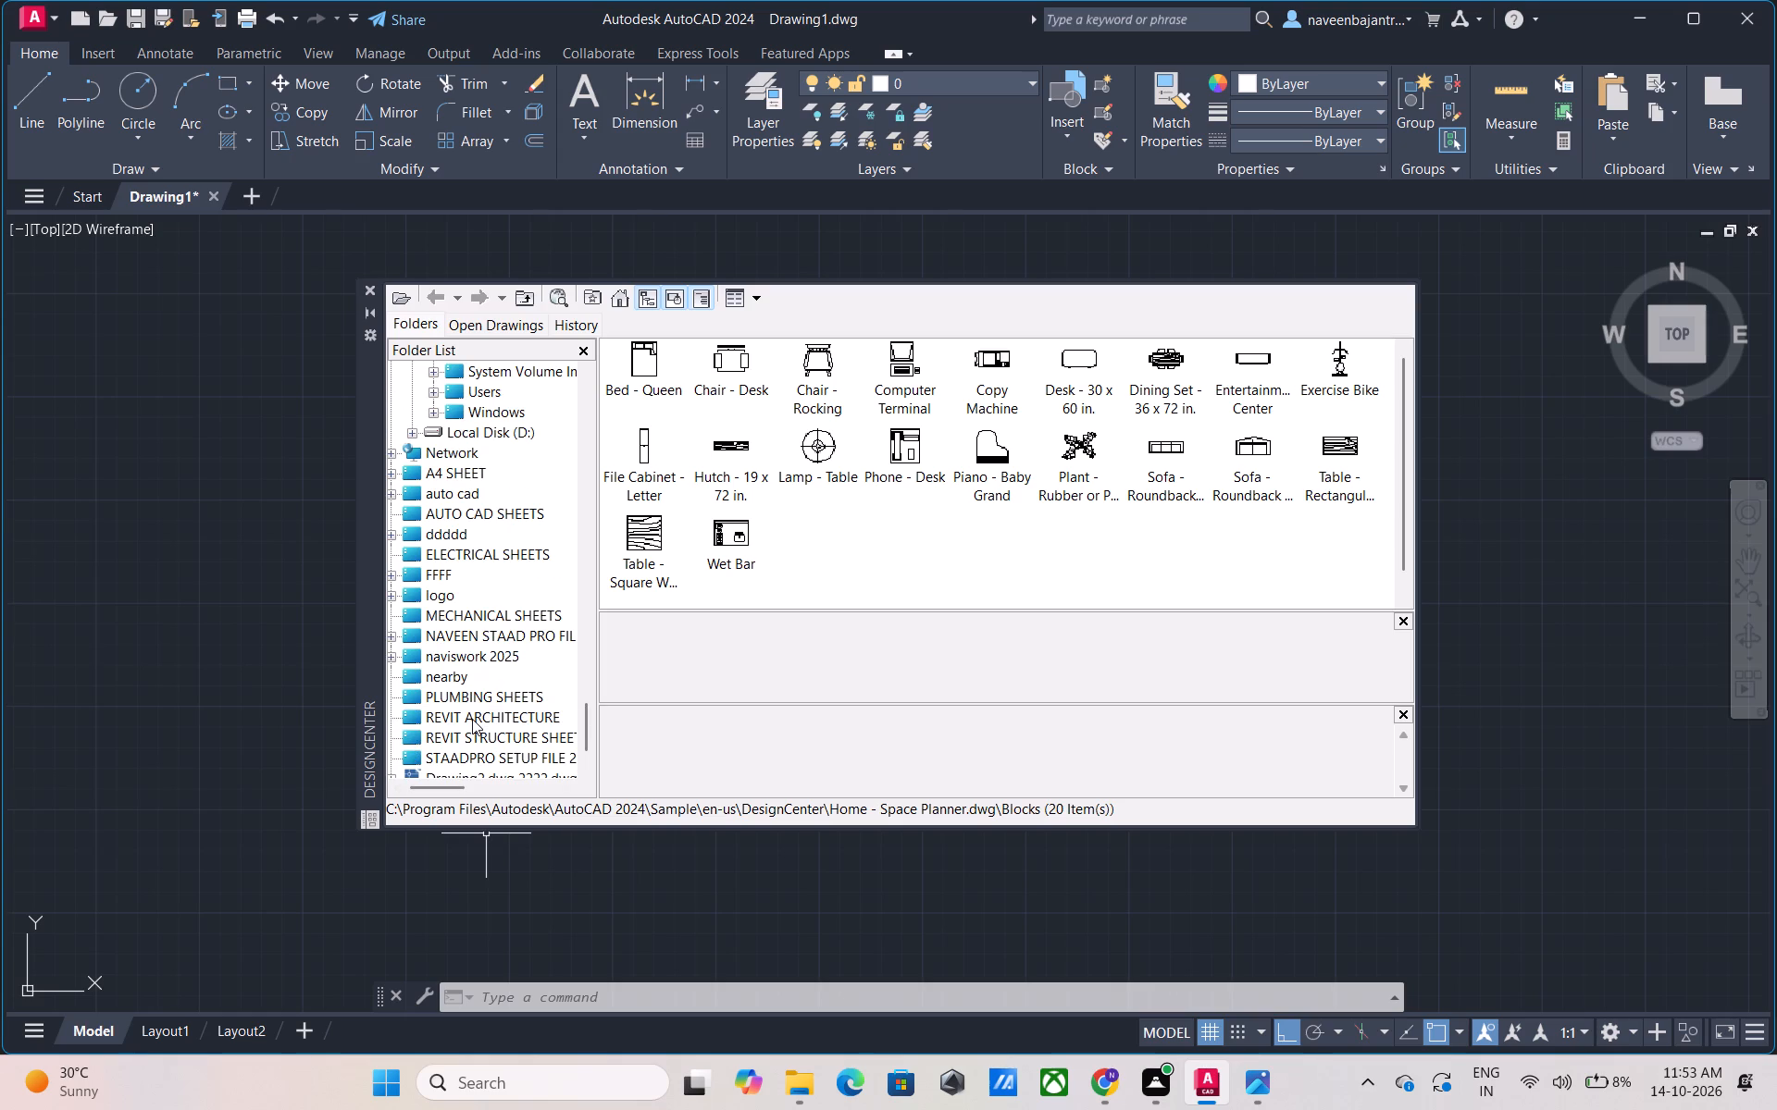
scroll(472, 719, up, 3)
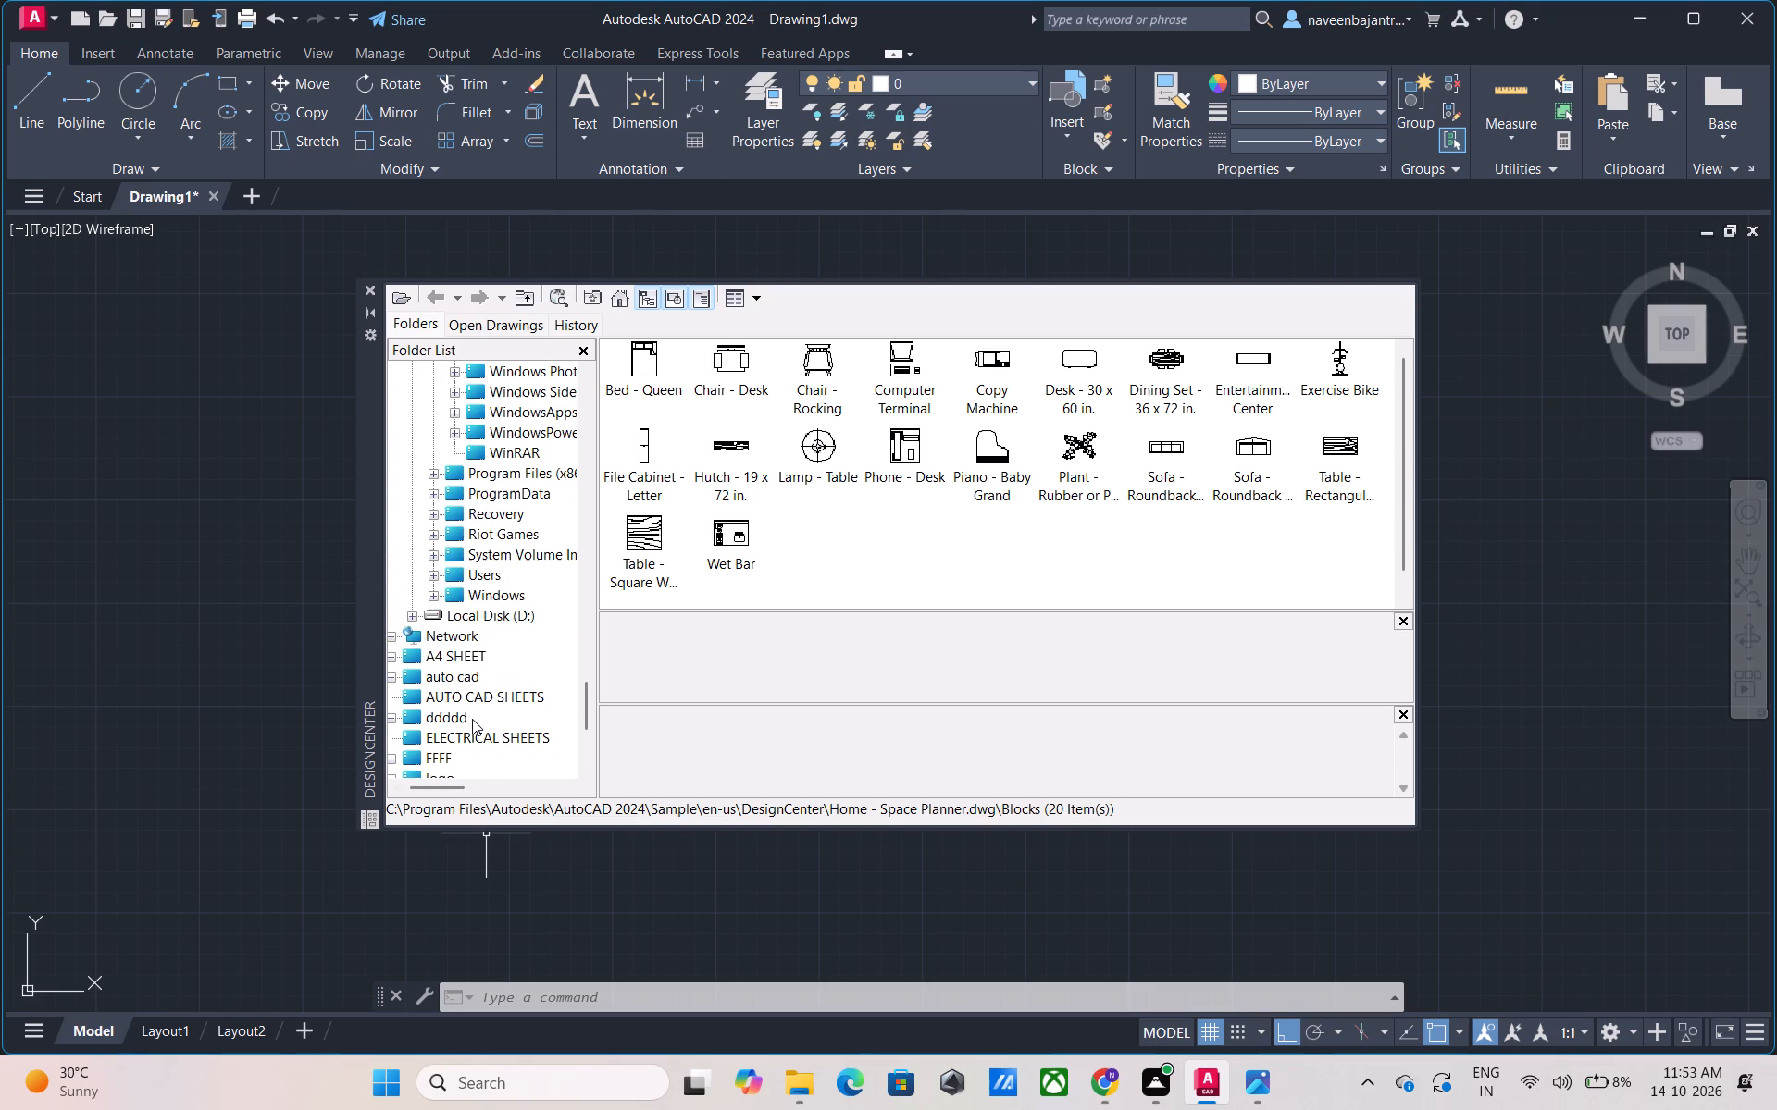
scroll(472, 719, up, 2)
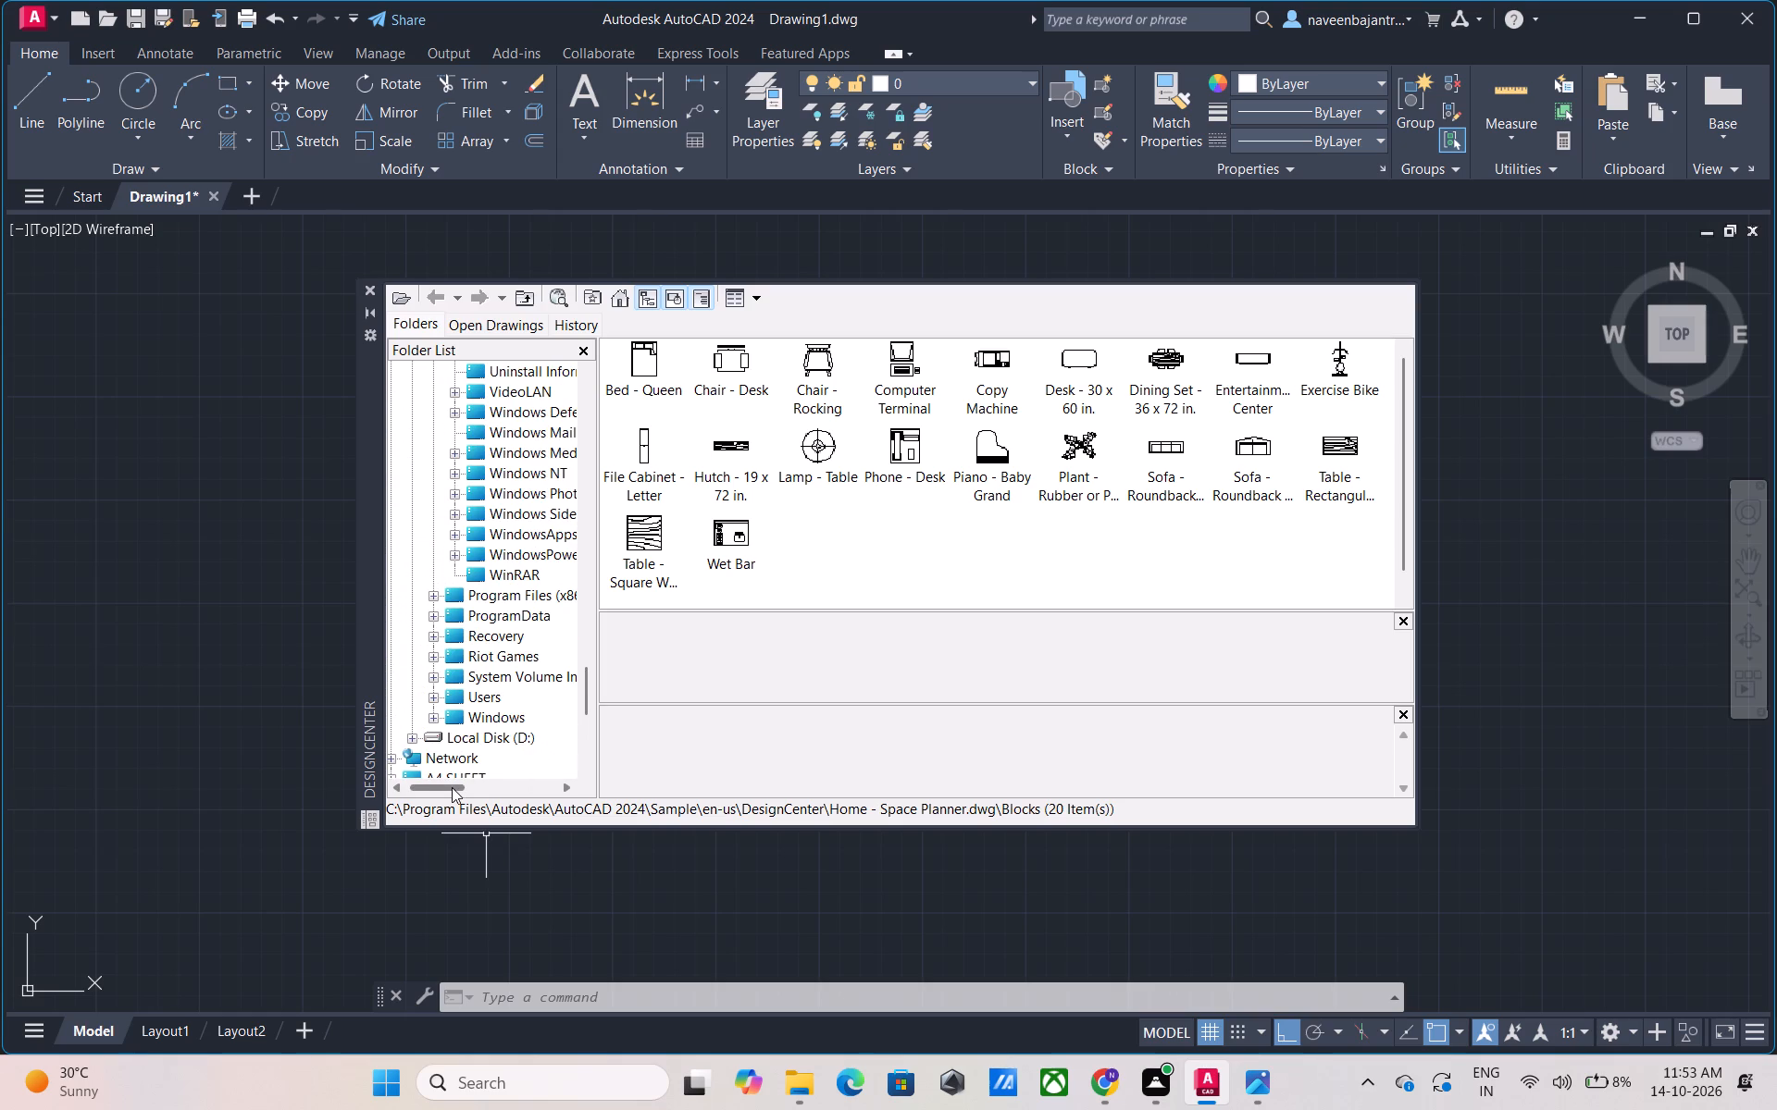
drag(452, 787, 461, 788)
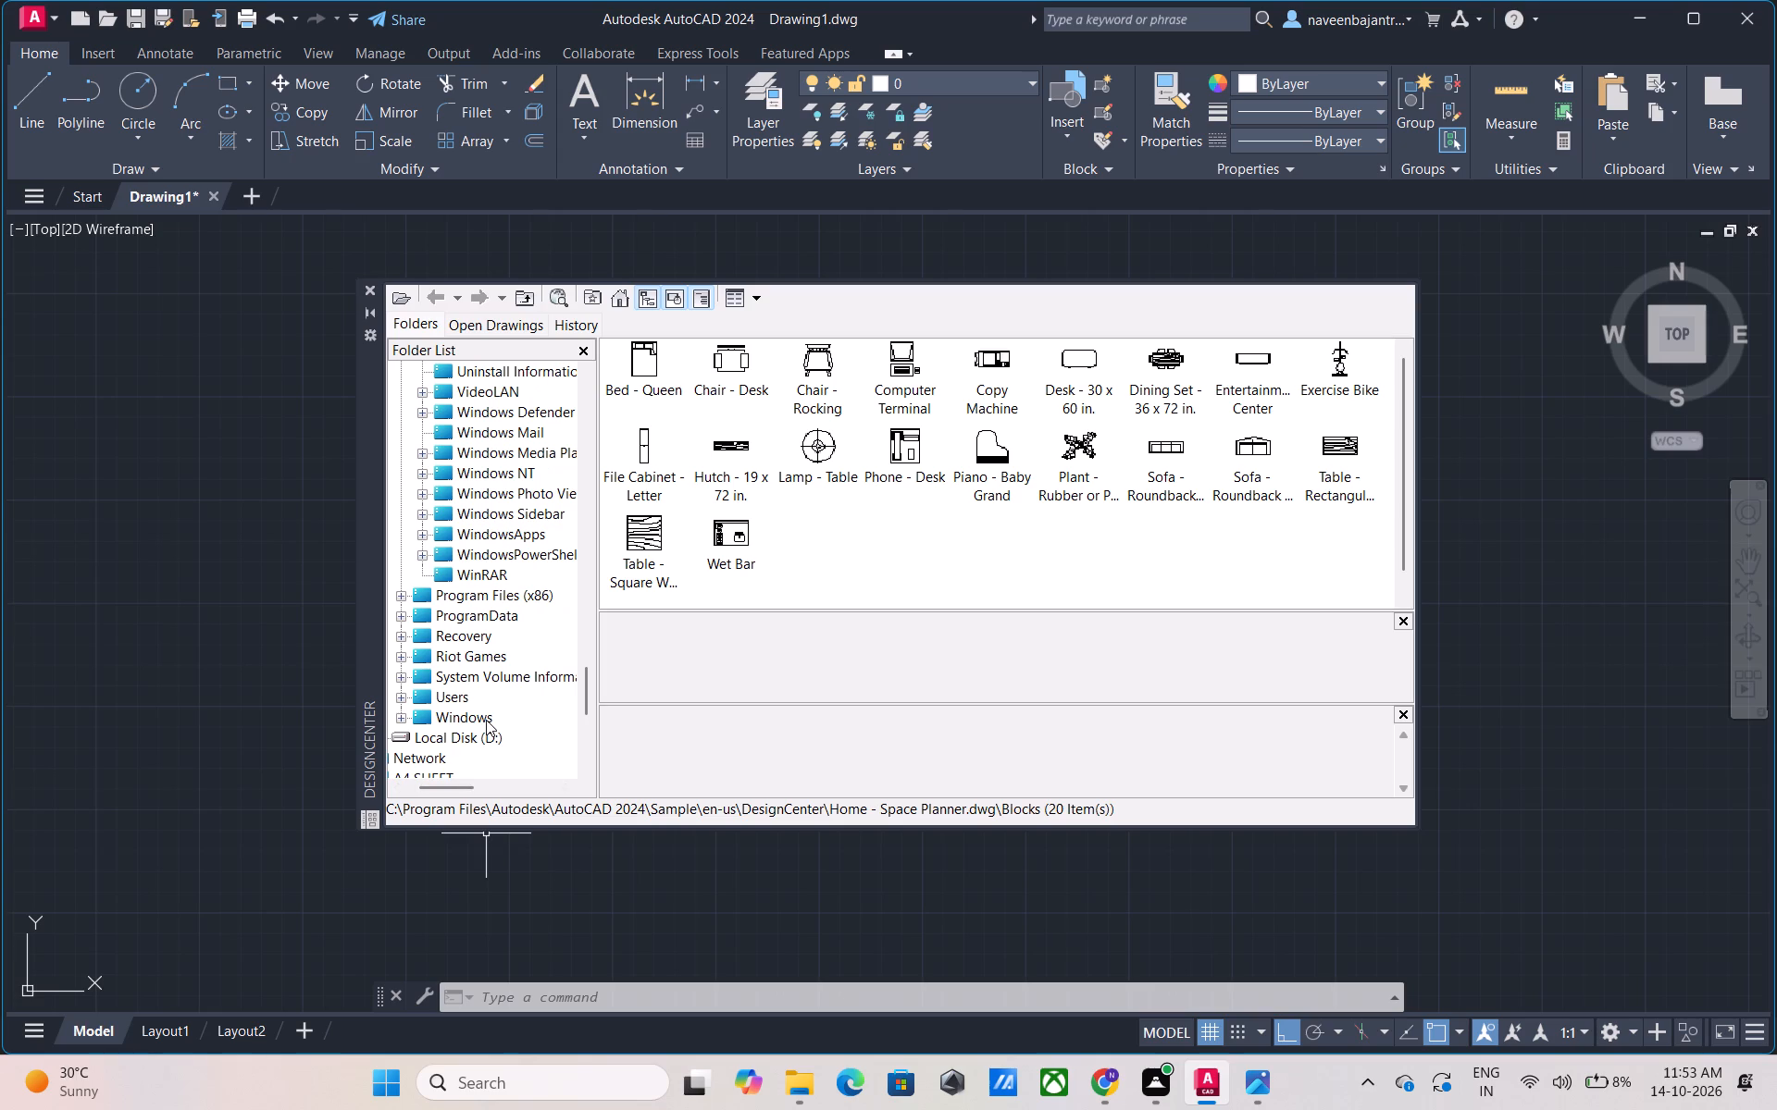
scroll(486, 720, up, 2)
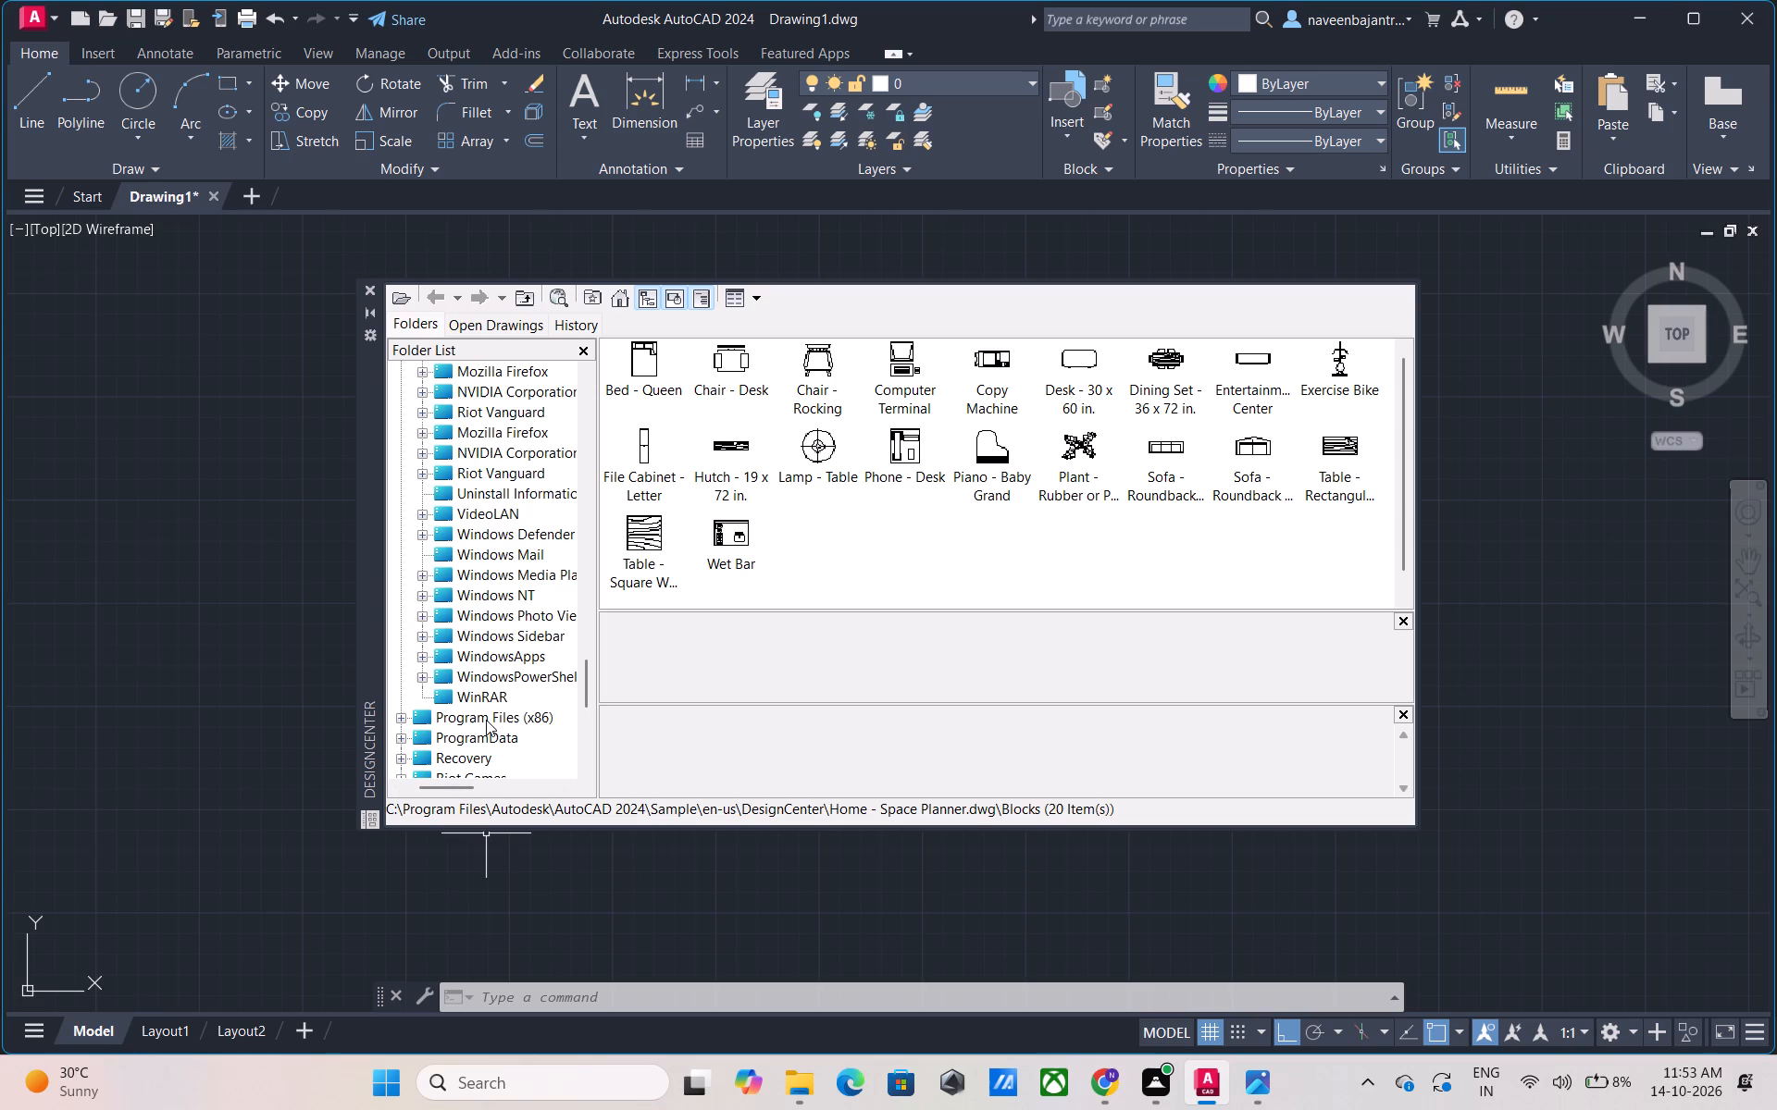
click(457, 786)
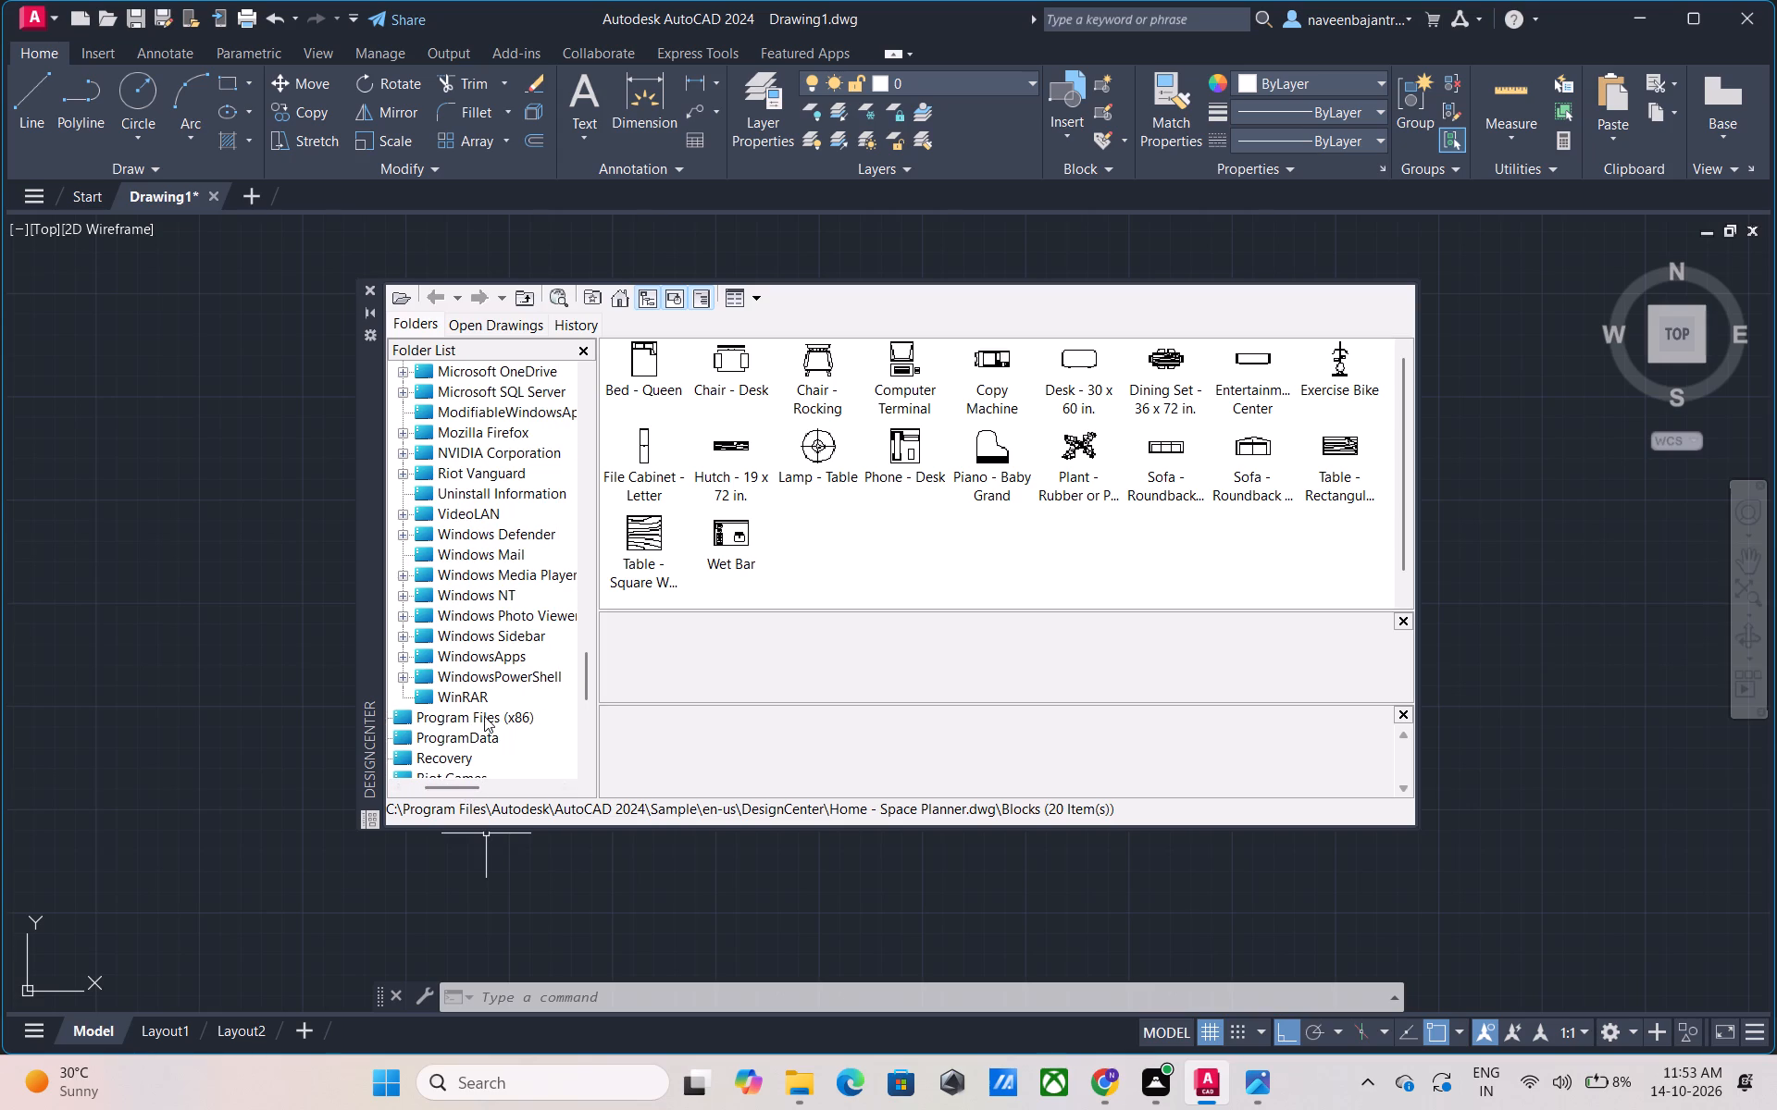
scroll(484, 716, up, 2)
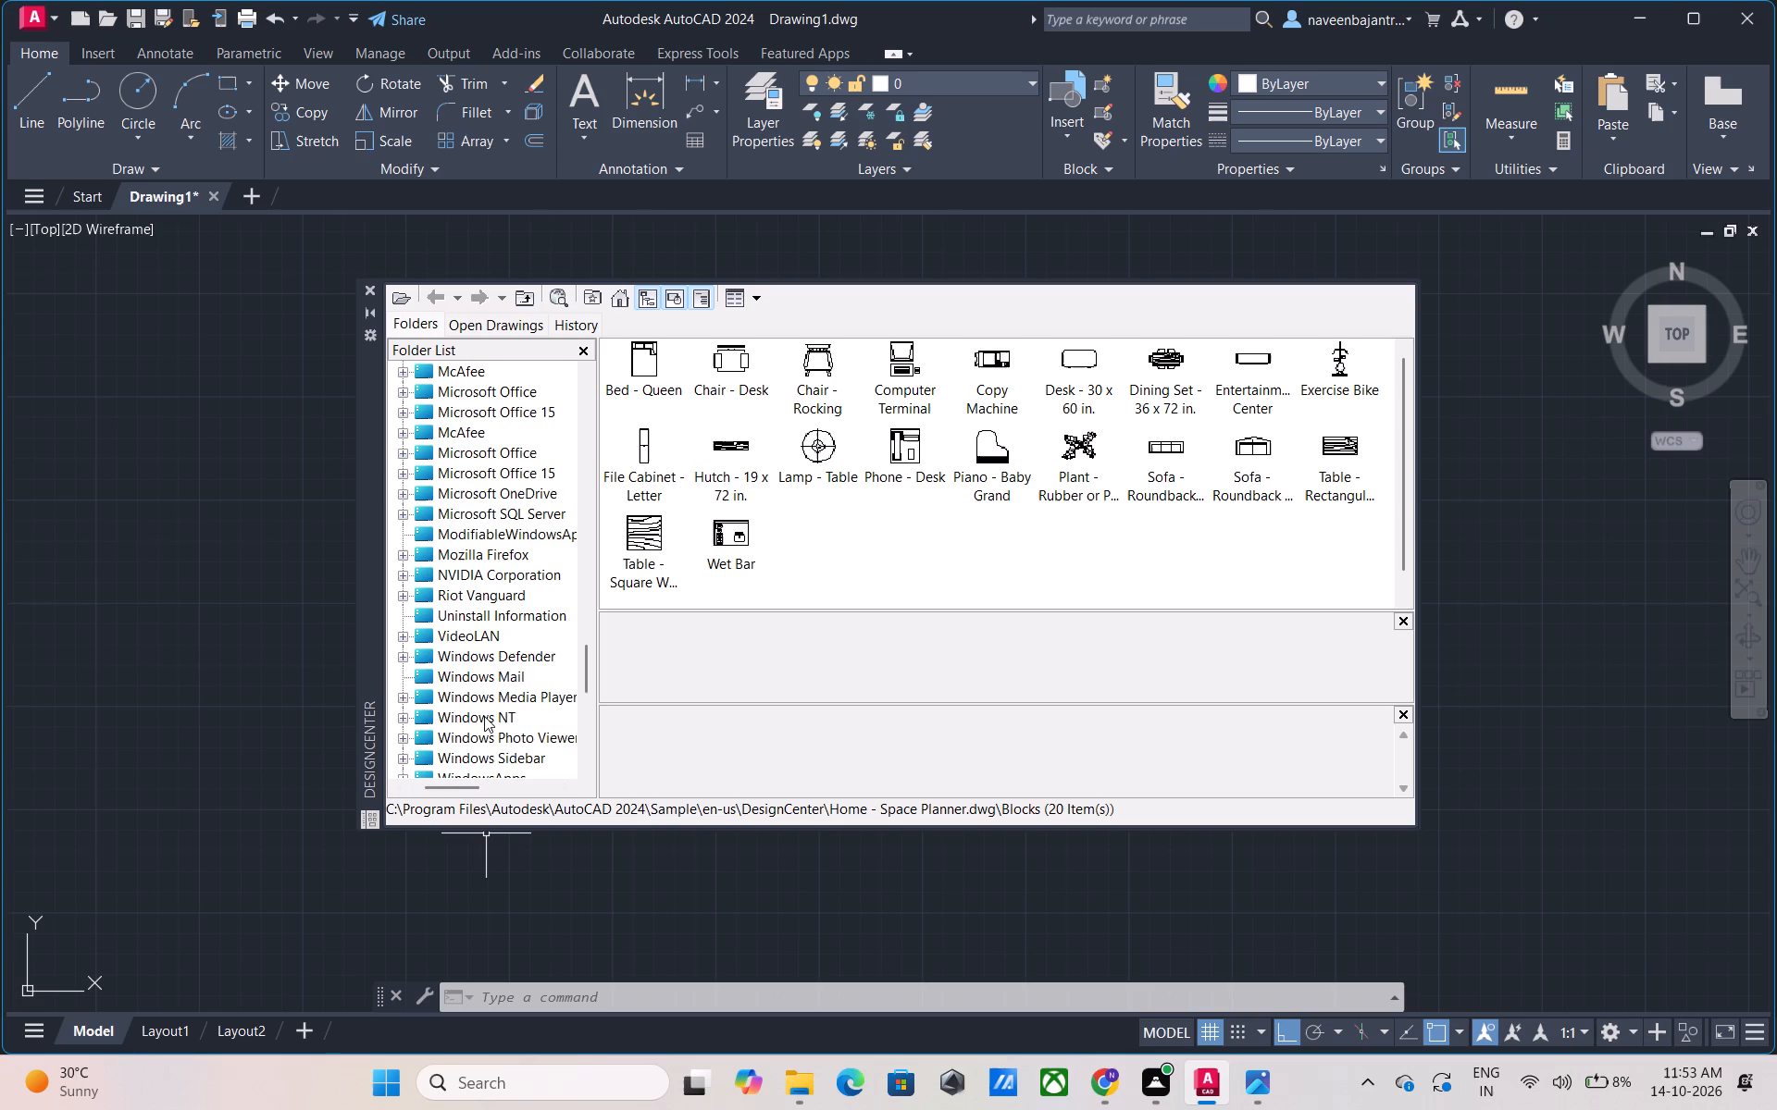
scroll(484, 716, up, 1)
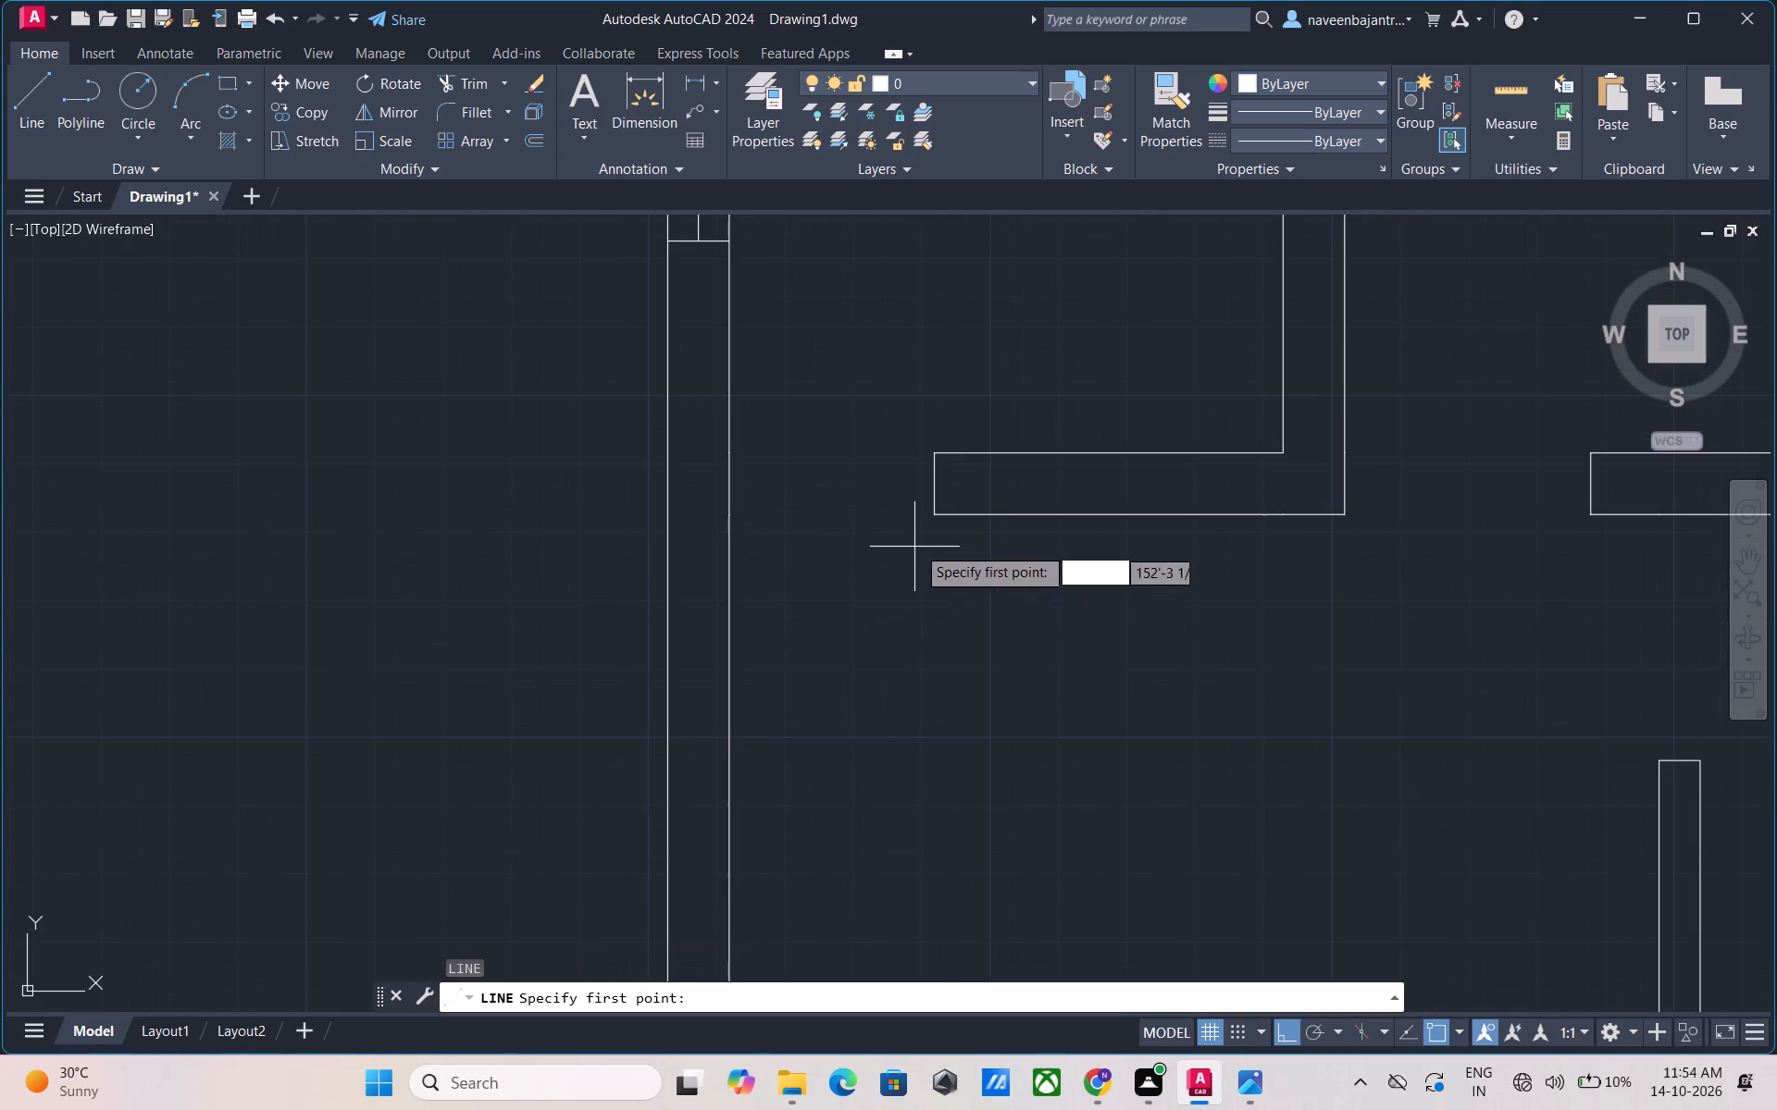
Draw a 2'-6" line across the west-side doorway, from the partition end's south corner to the west wall's inner face.
click(929, 517)
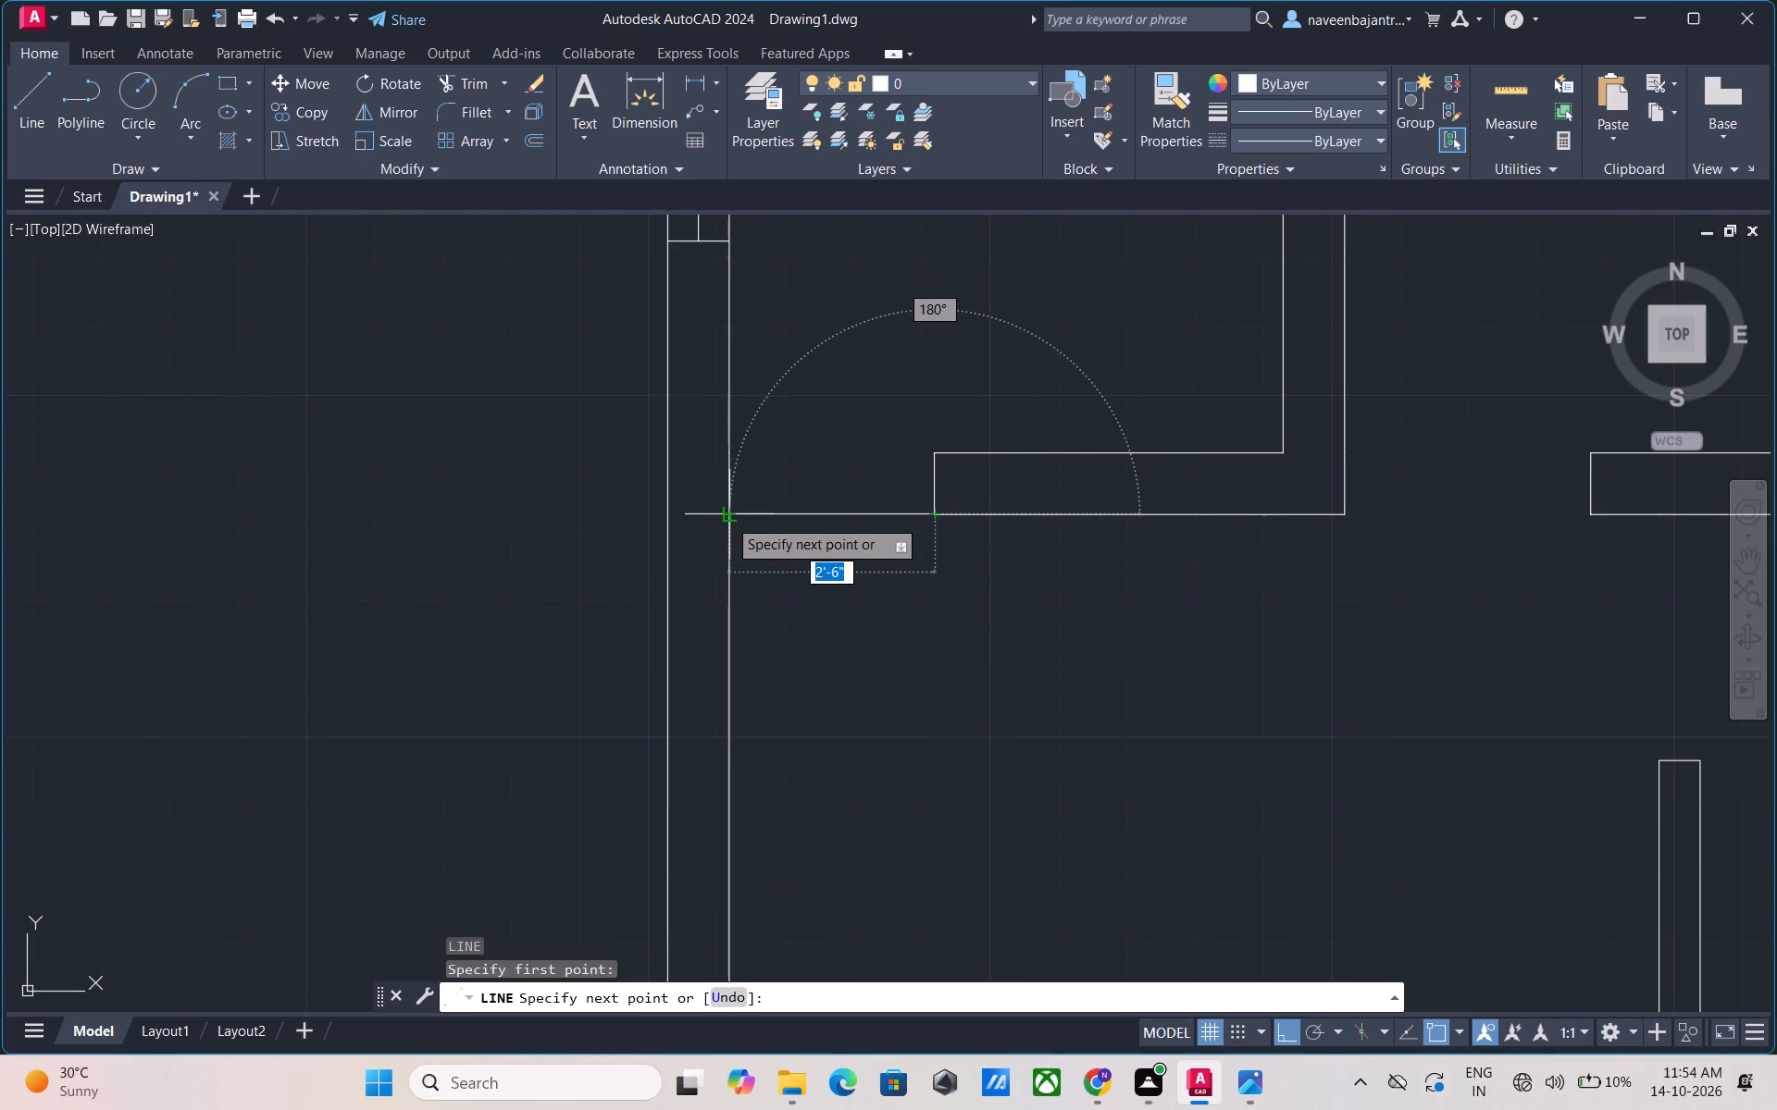
click(727, 518)
key(Escape)
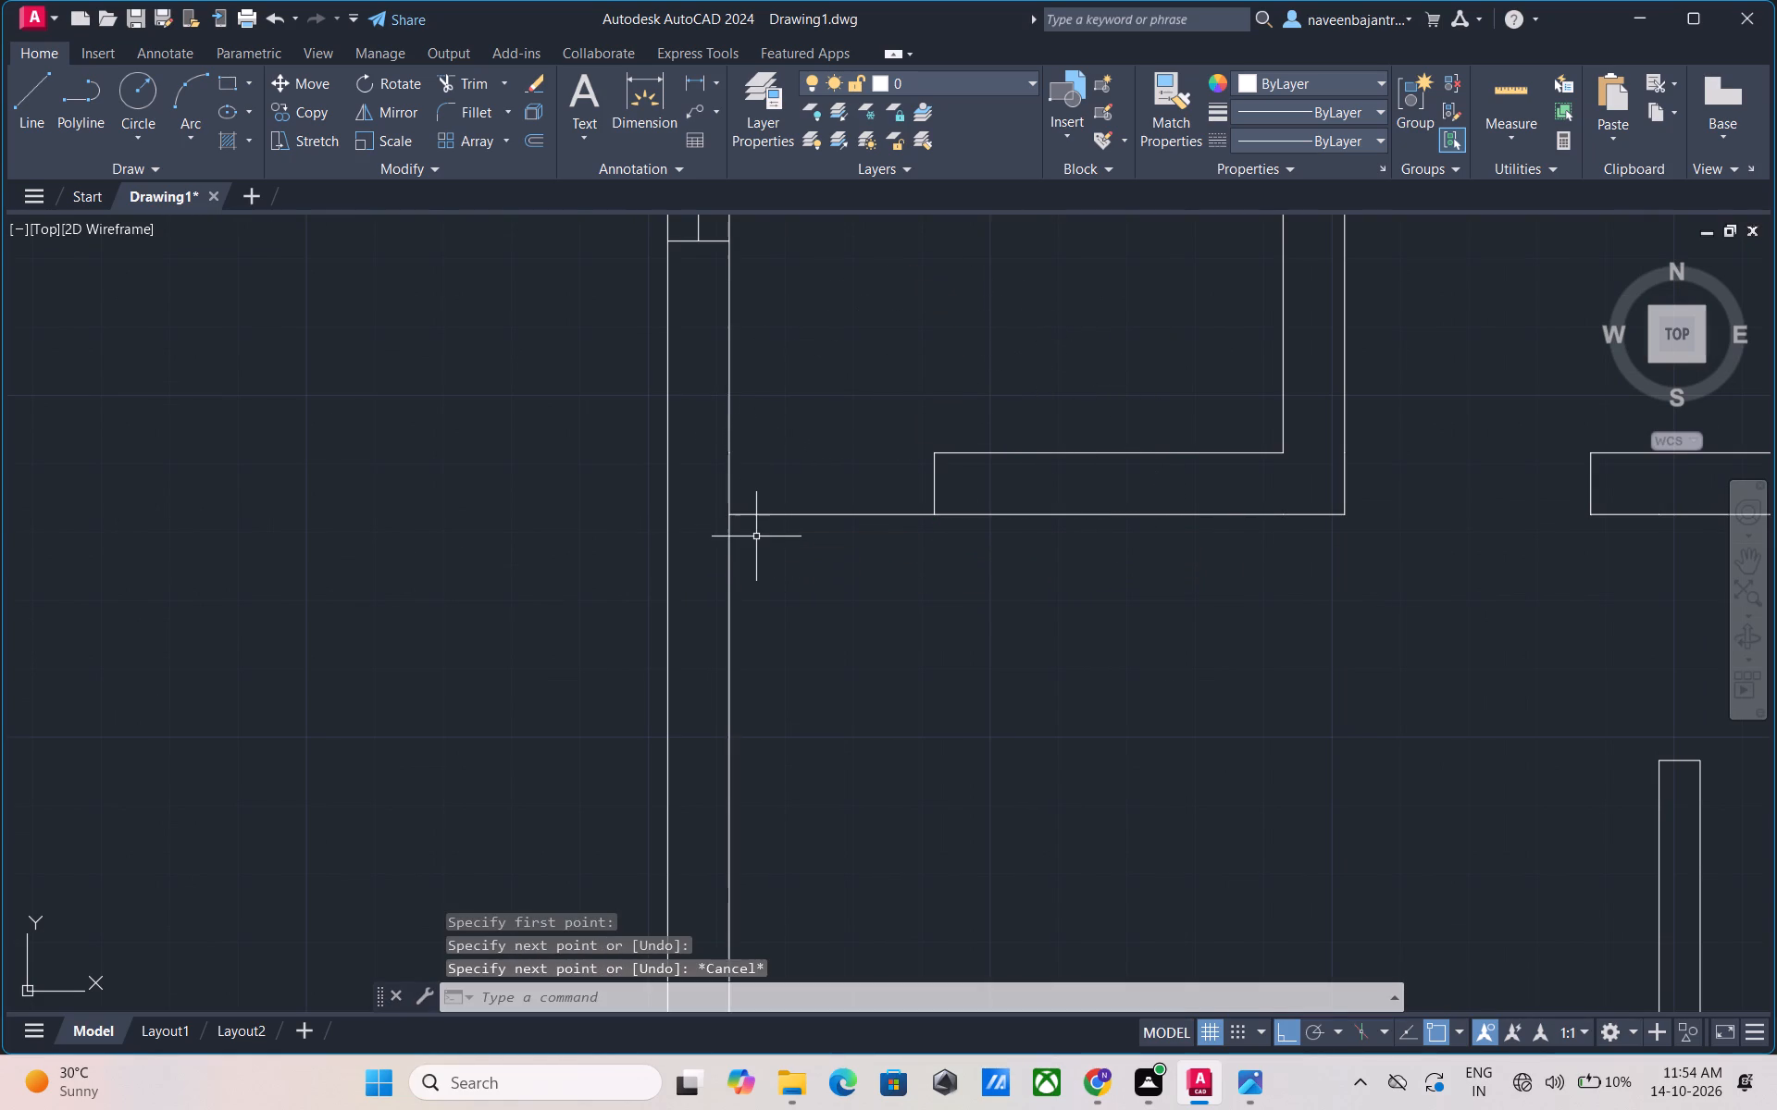
Draw a 2.5' door-leaf line north along the west wall's inner face from the west end of the doorway line.
text(L)
key(space)
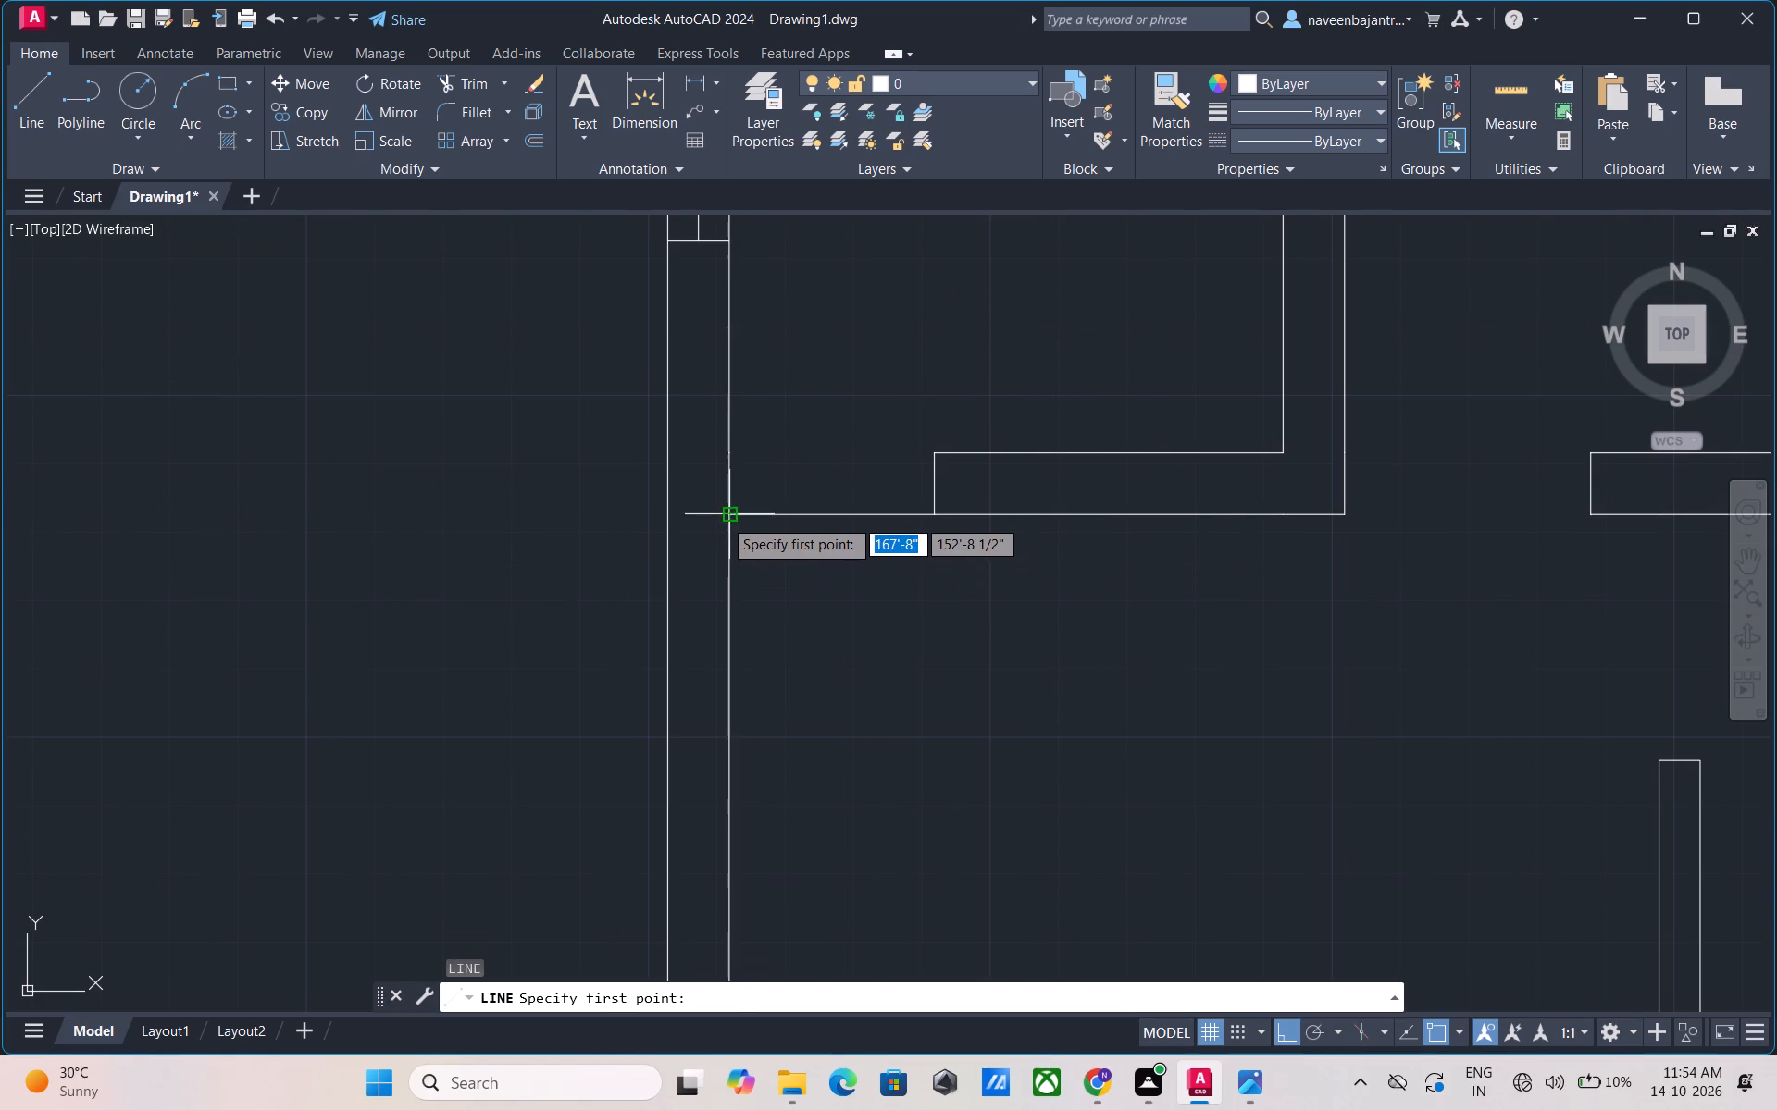
click(723, 518)
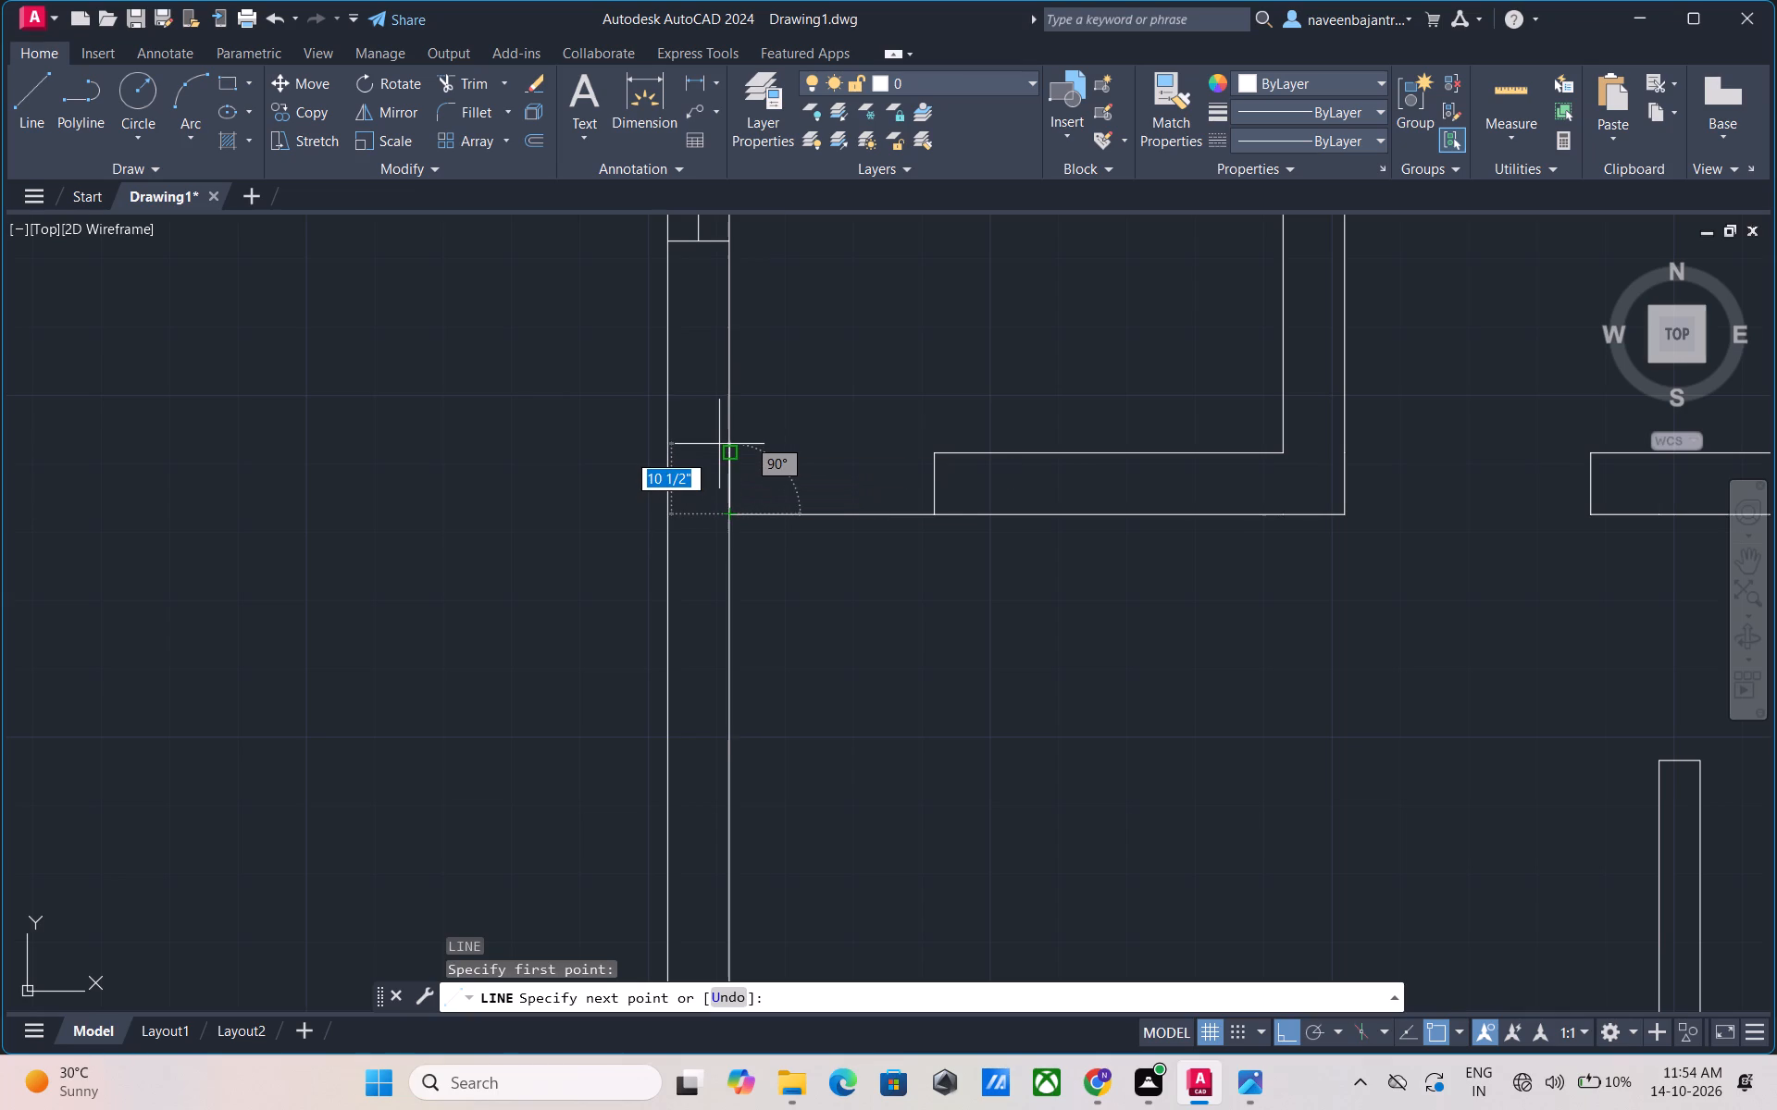
text(2.5')
key(Return)
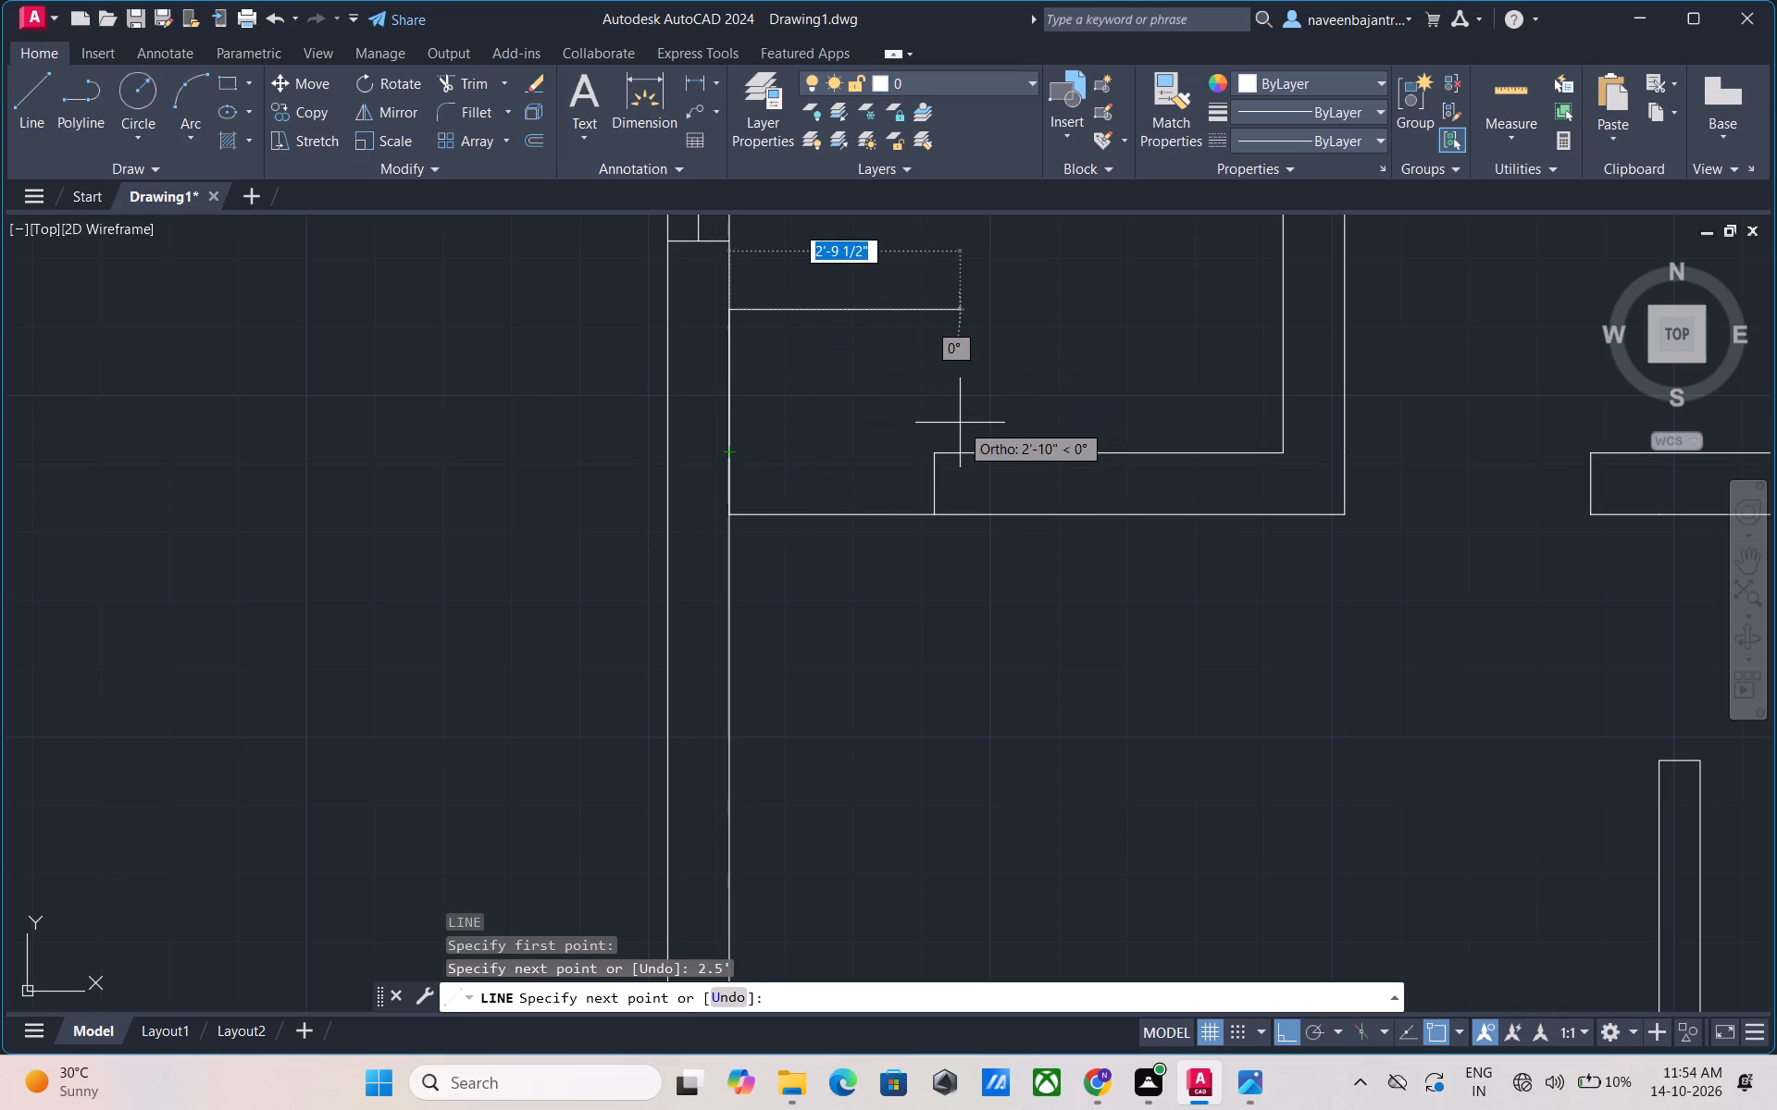
key(Escape)
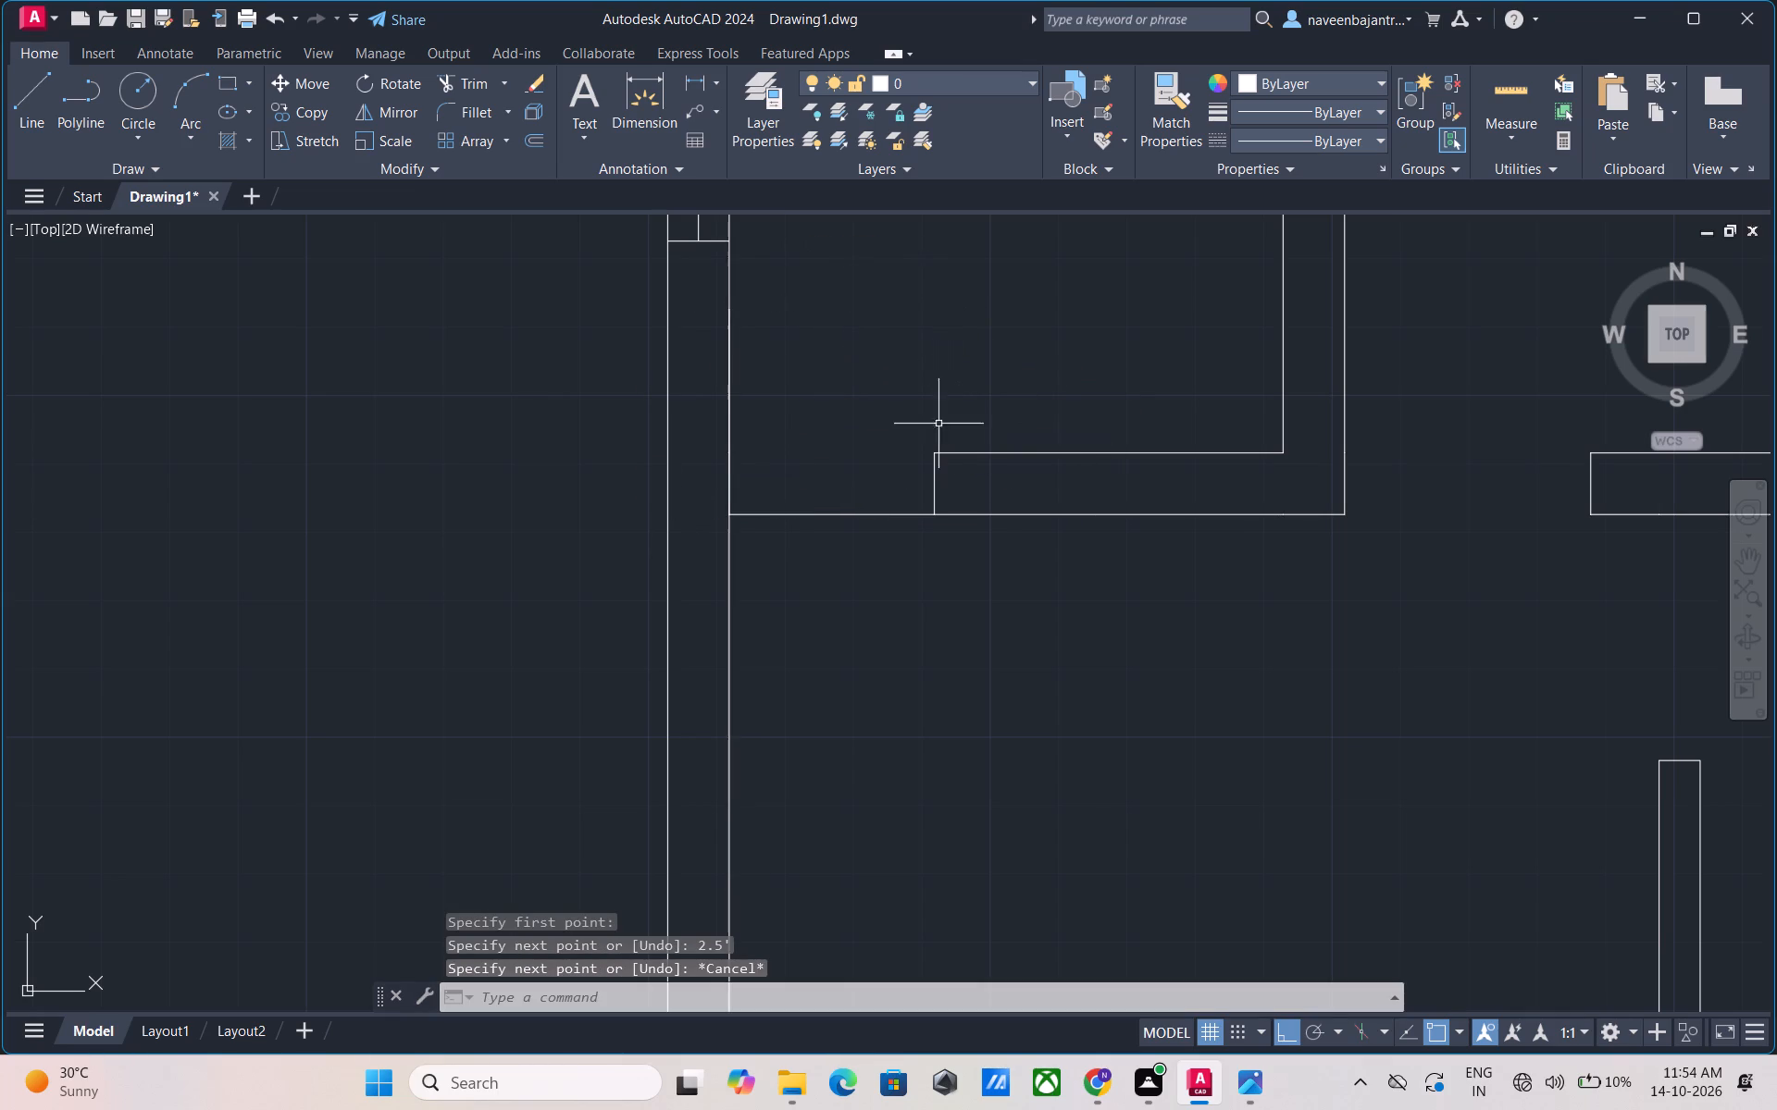
Draw a three-point door-swing arc from the leaf line's north end through the partition end's north corner to its south corner.
click(180, 100)
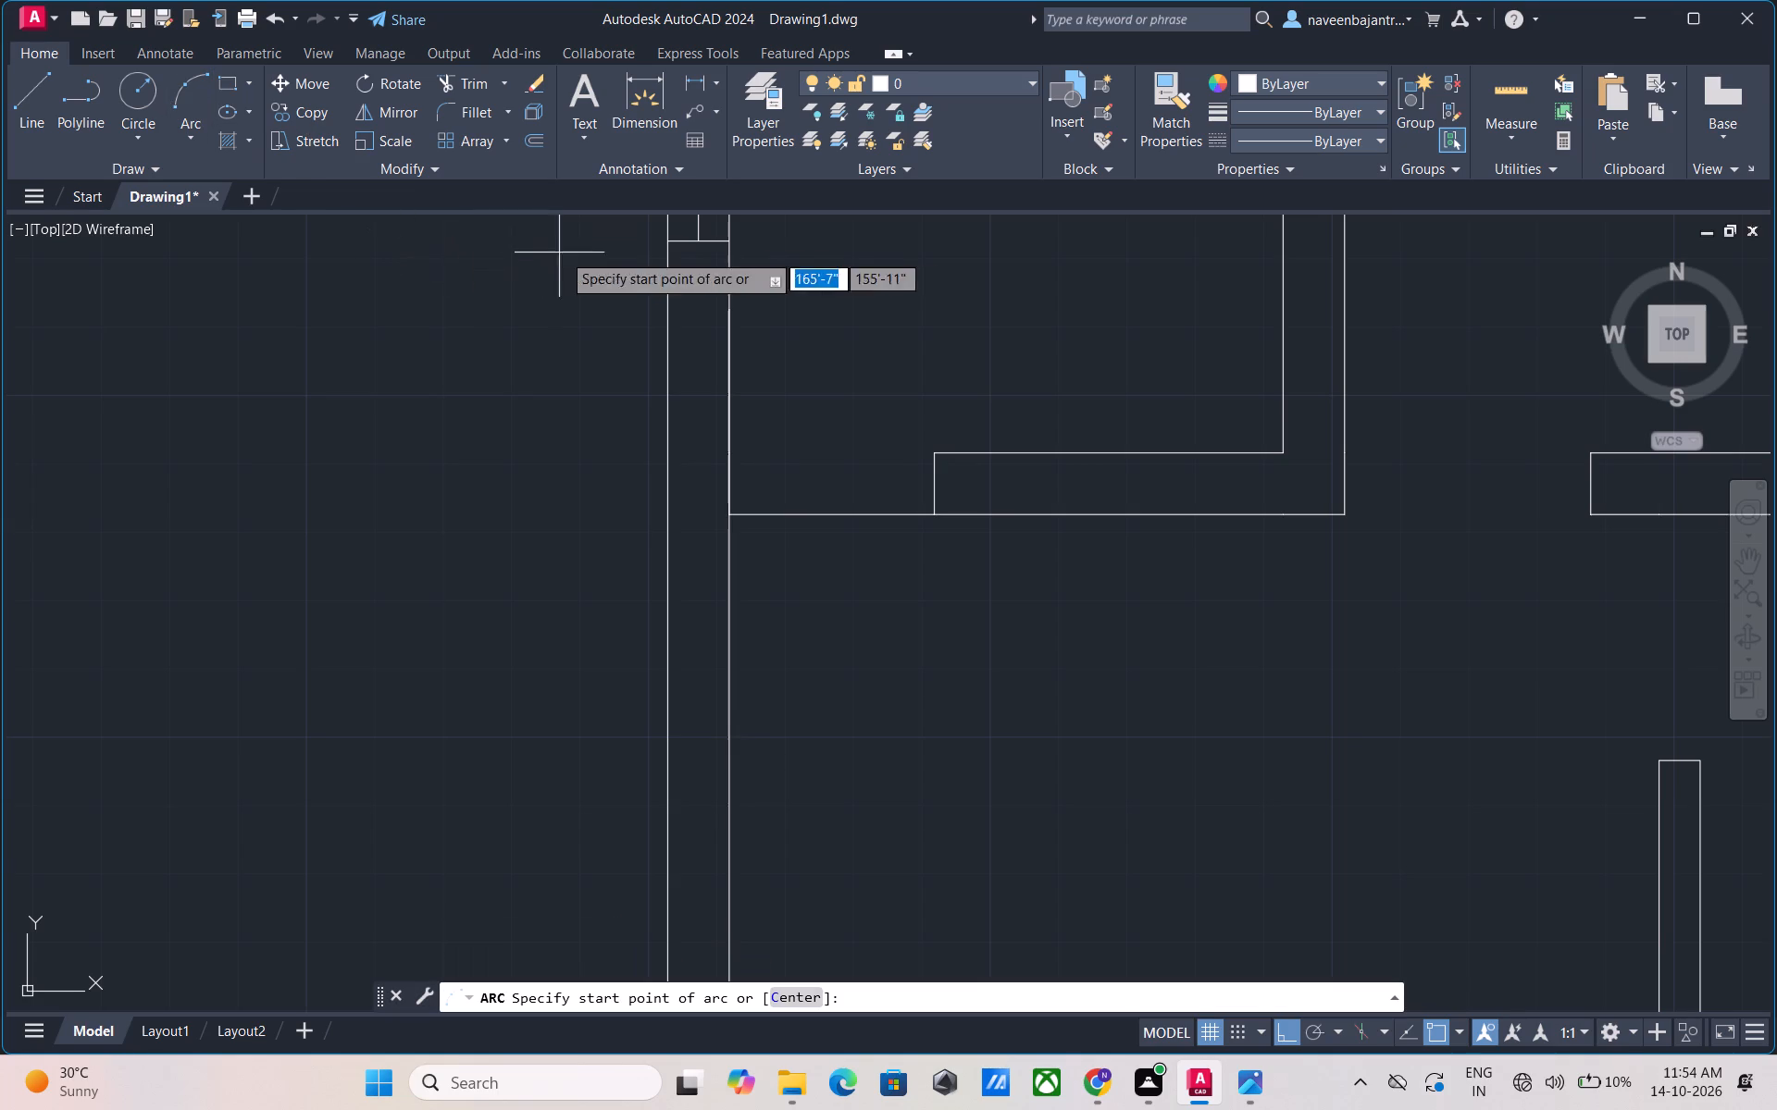
click(727, 312)
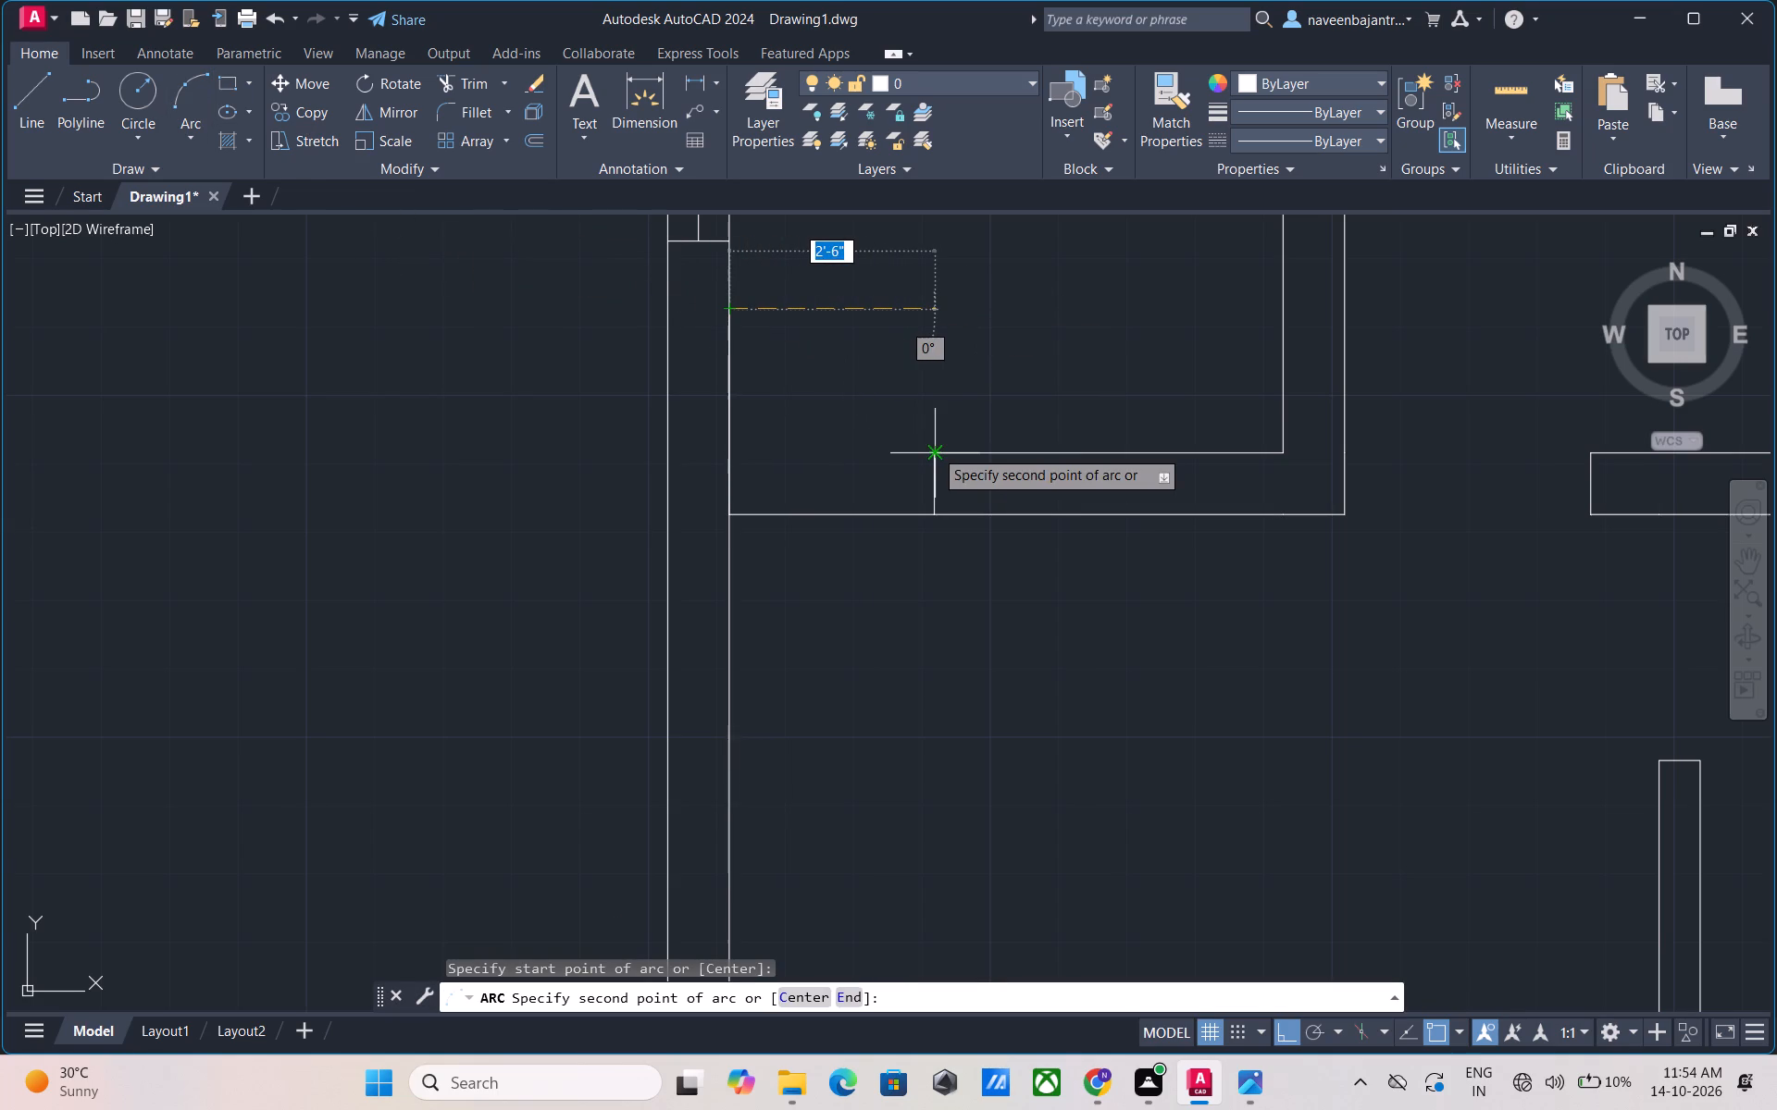
click(934, 449)
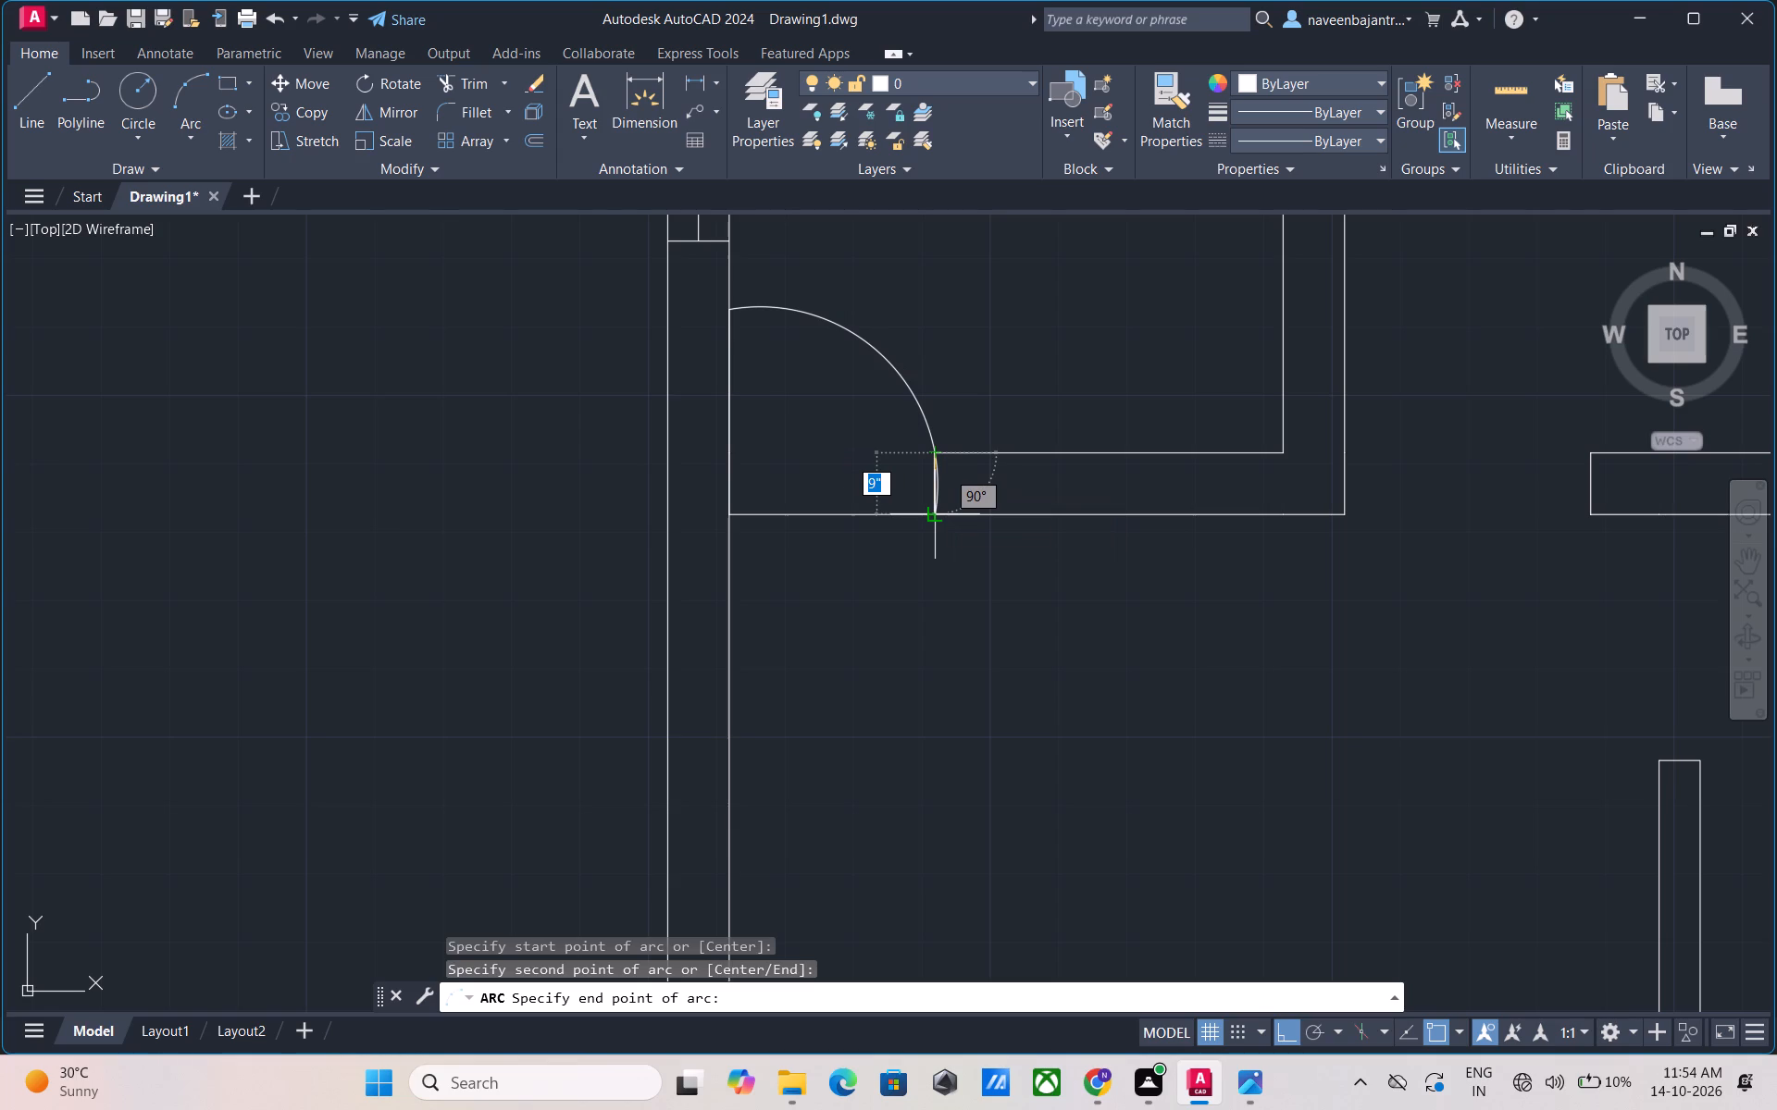
scroll(937, 508, up, 5)
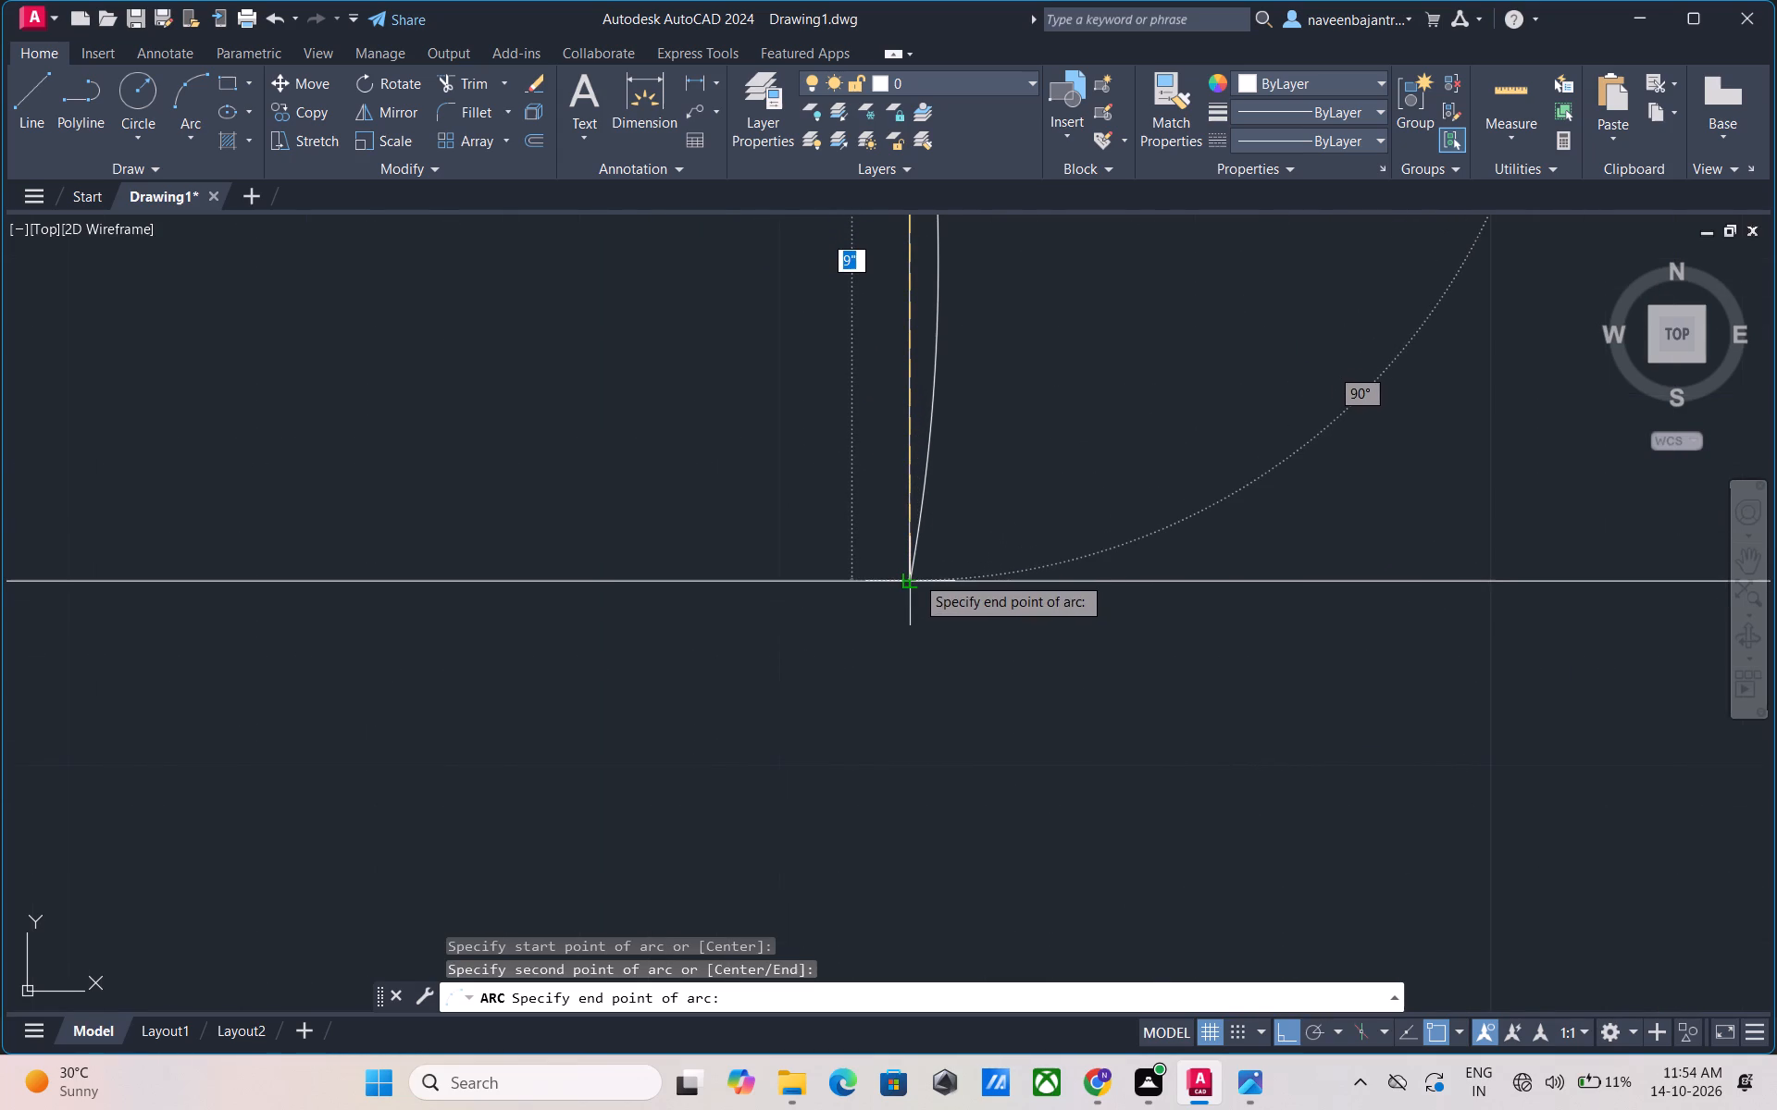
click(915, 575)
key(Escape)
scroll(915, 575, down, 3)
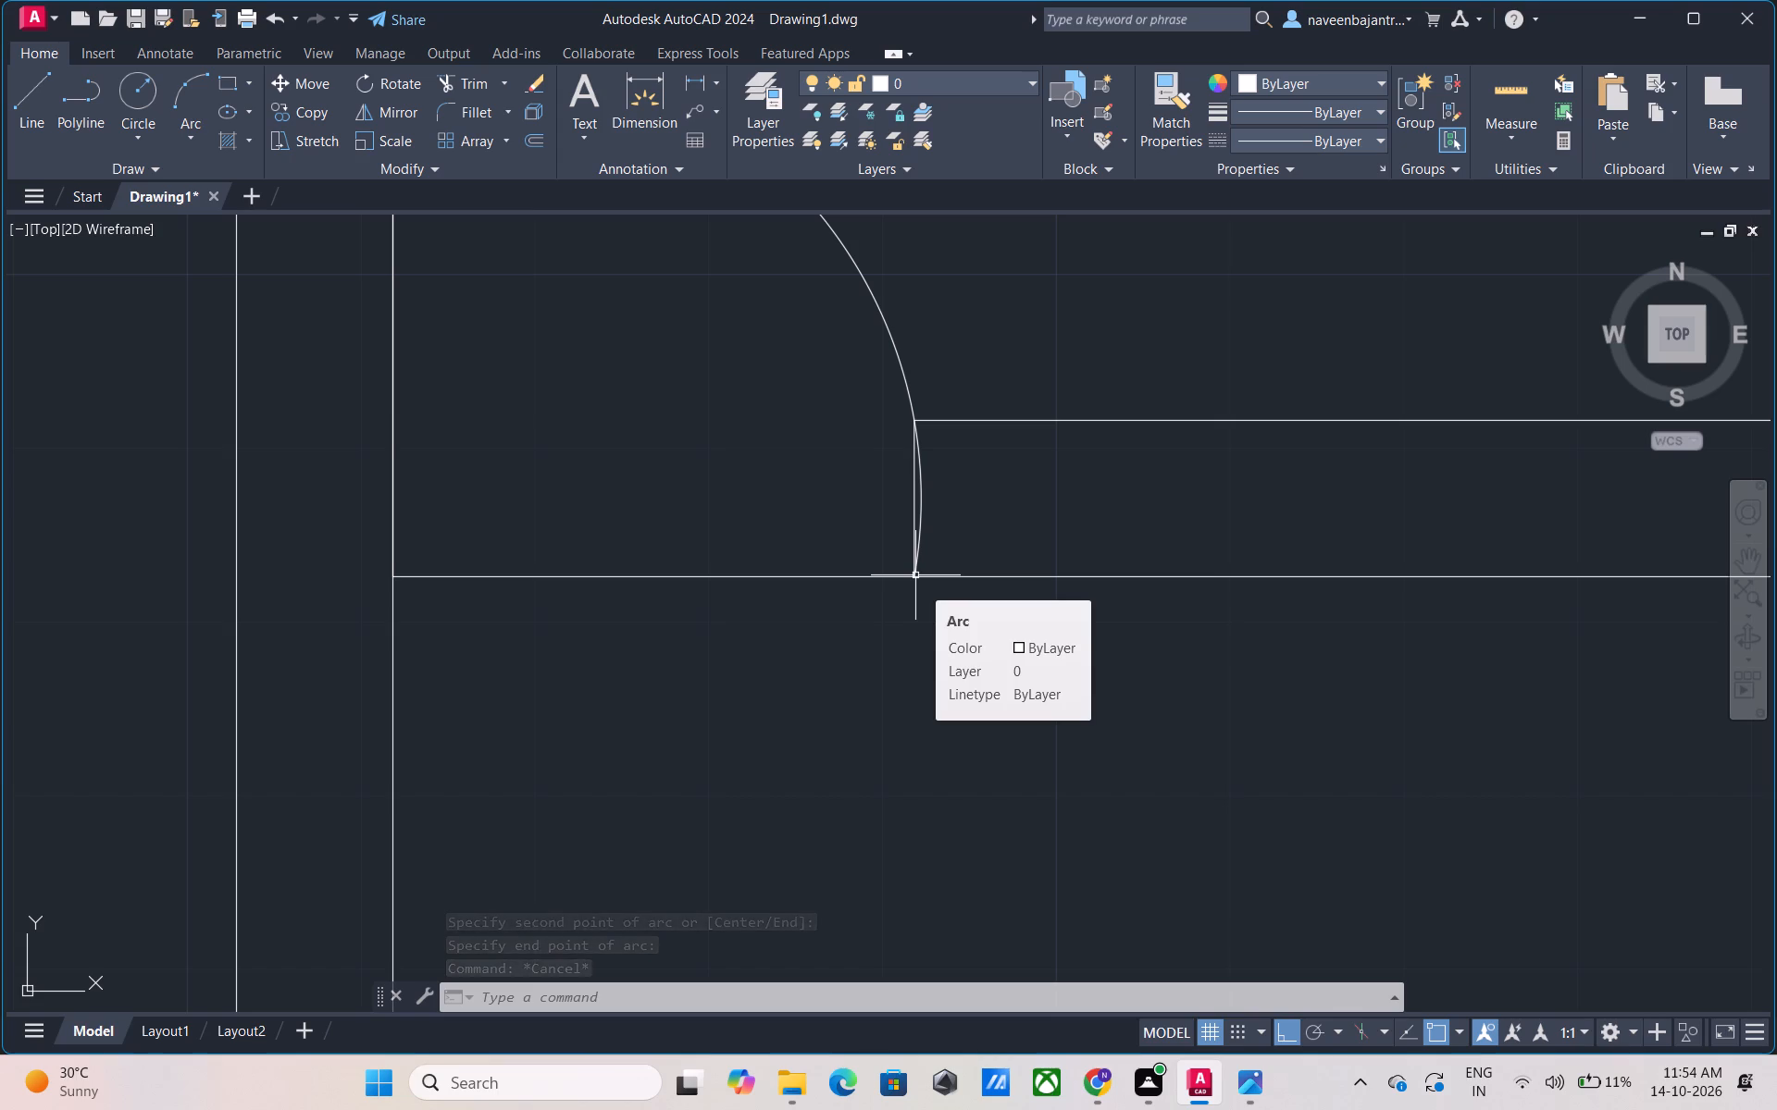
Trim away the line across the west-side doorway and the partition's short end line beside the door-swing arc.
key(Escape)
key(t)
text(R)
key(space)
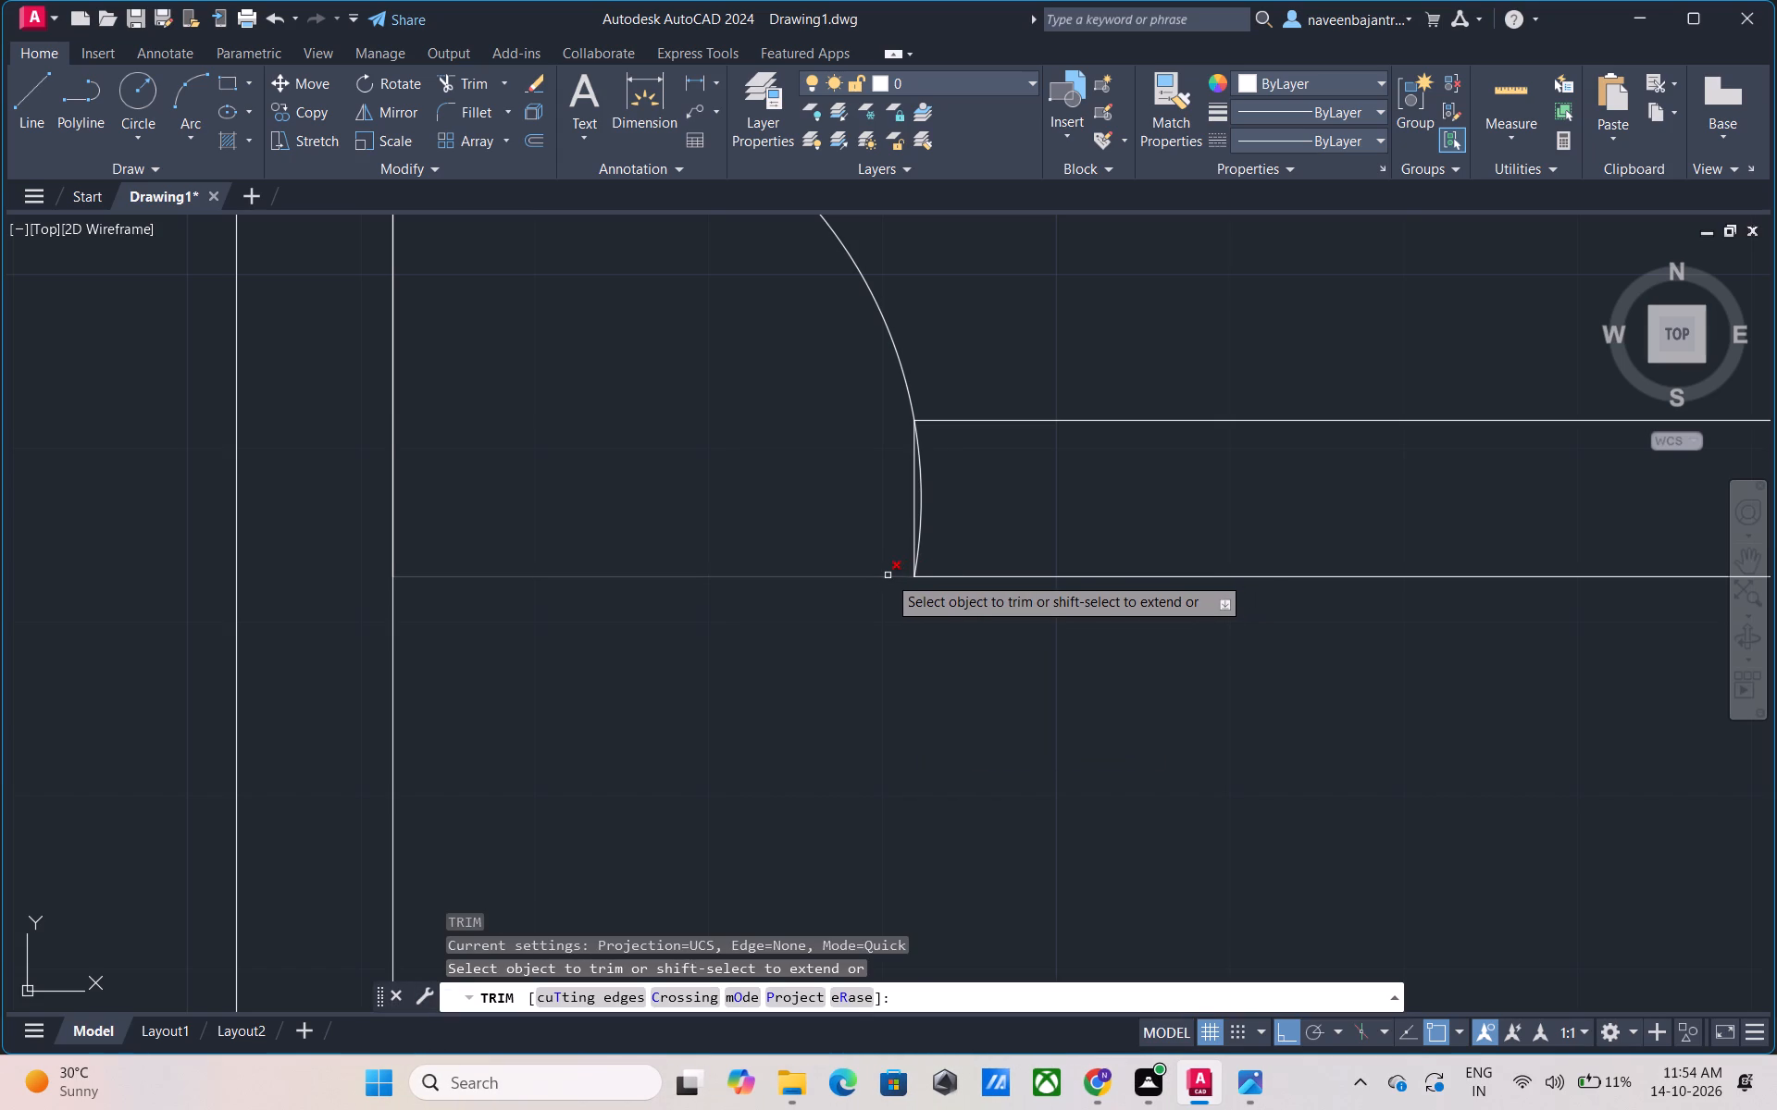
click(888, 575)
click(913, 515)
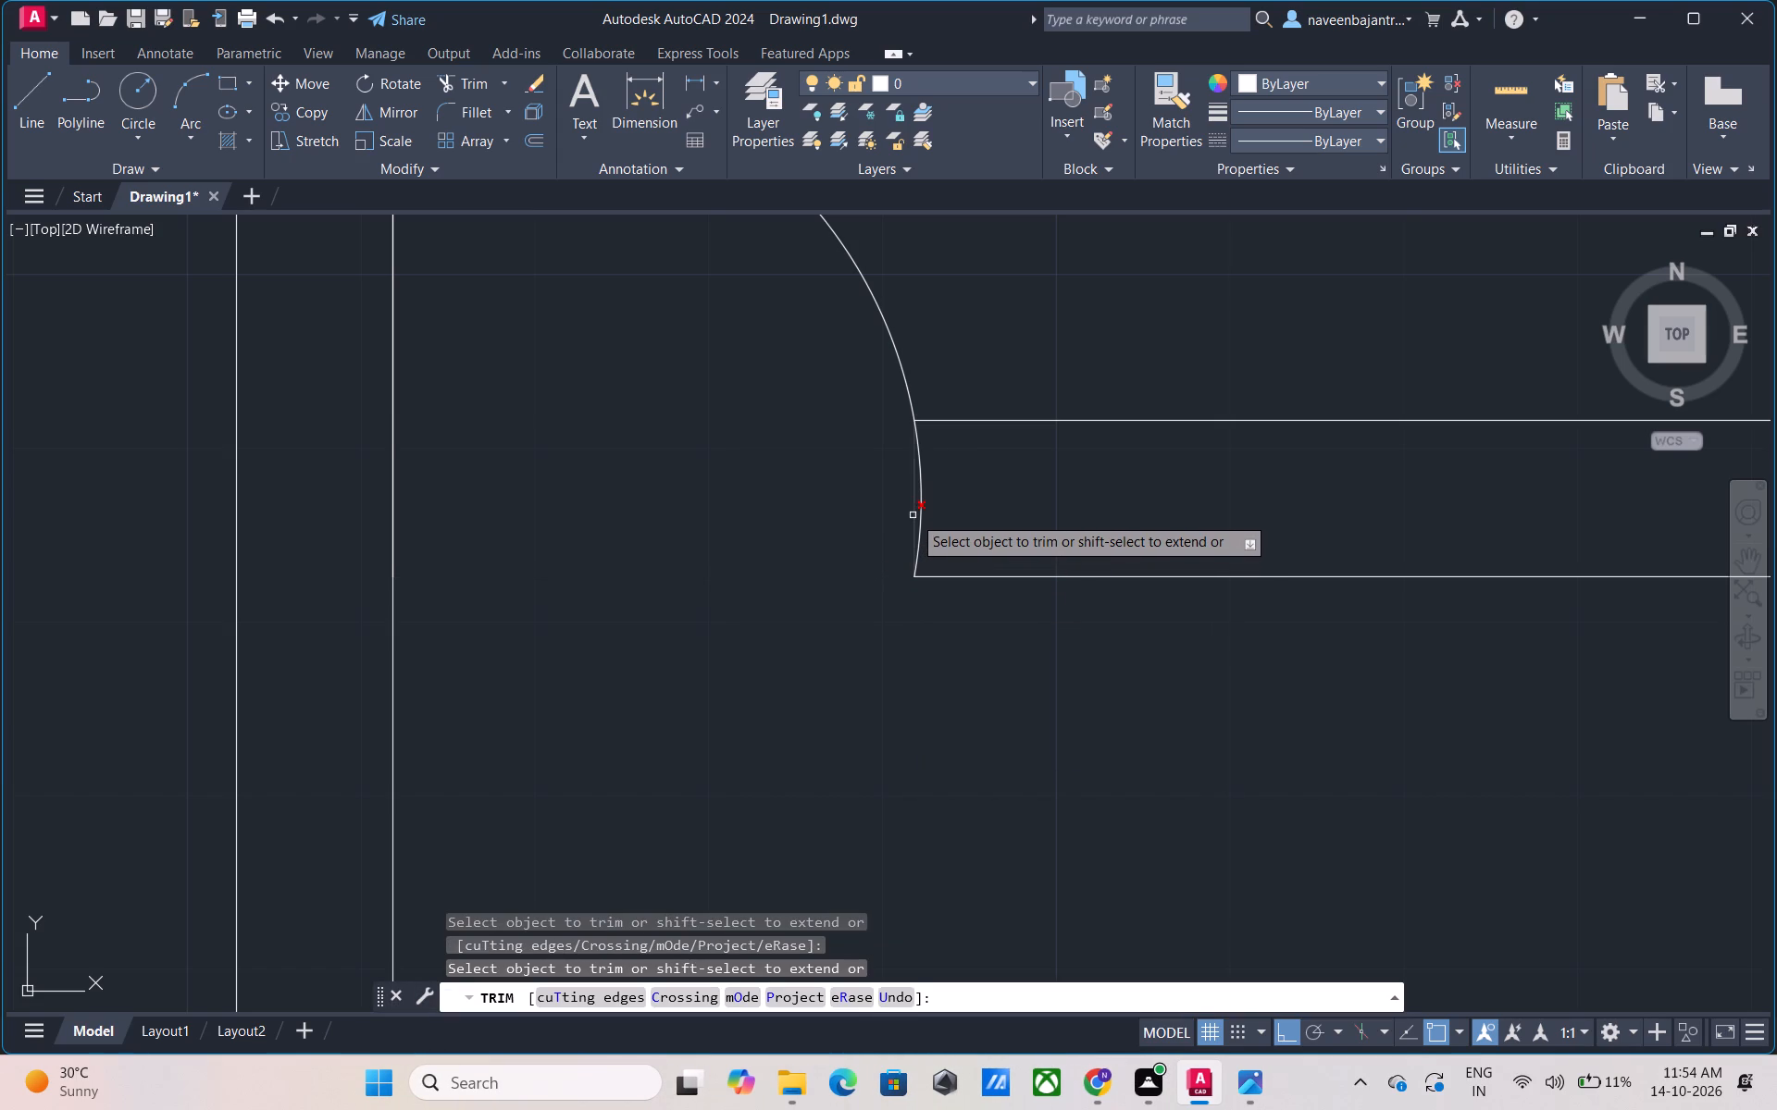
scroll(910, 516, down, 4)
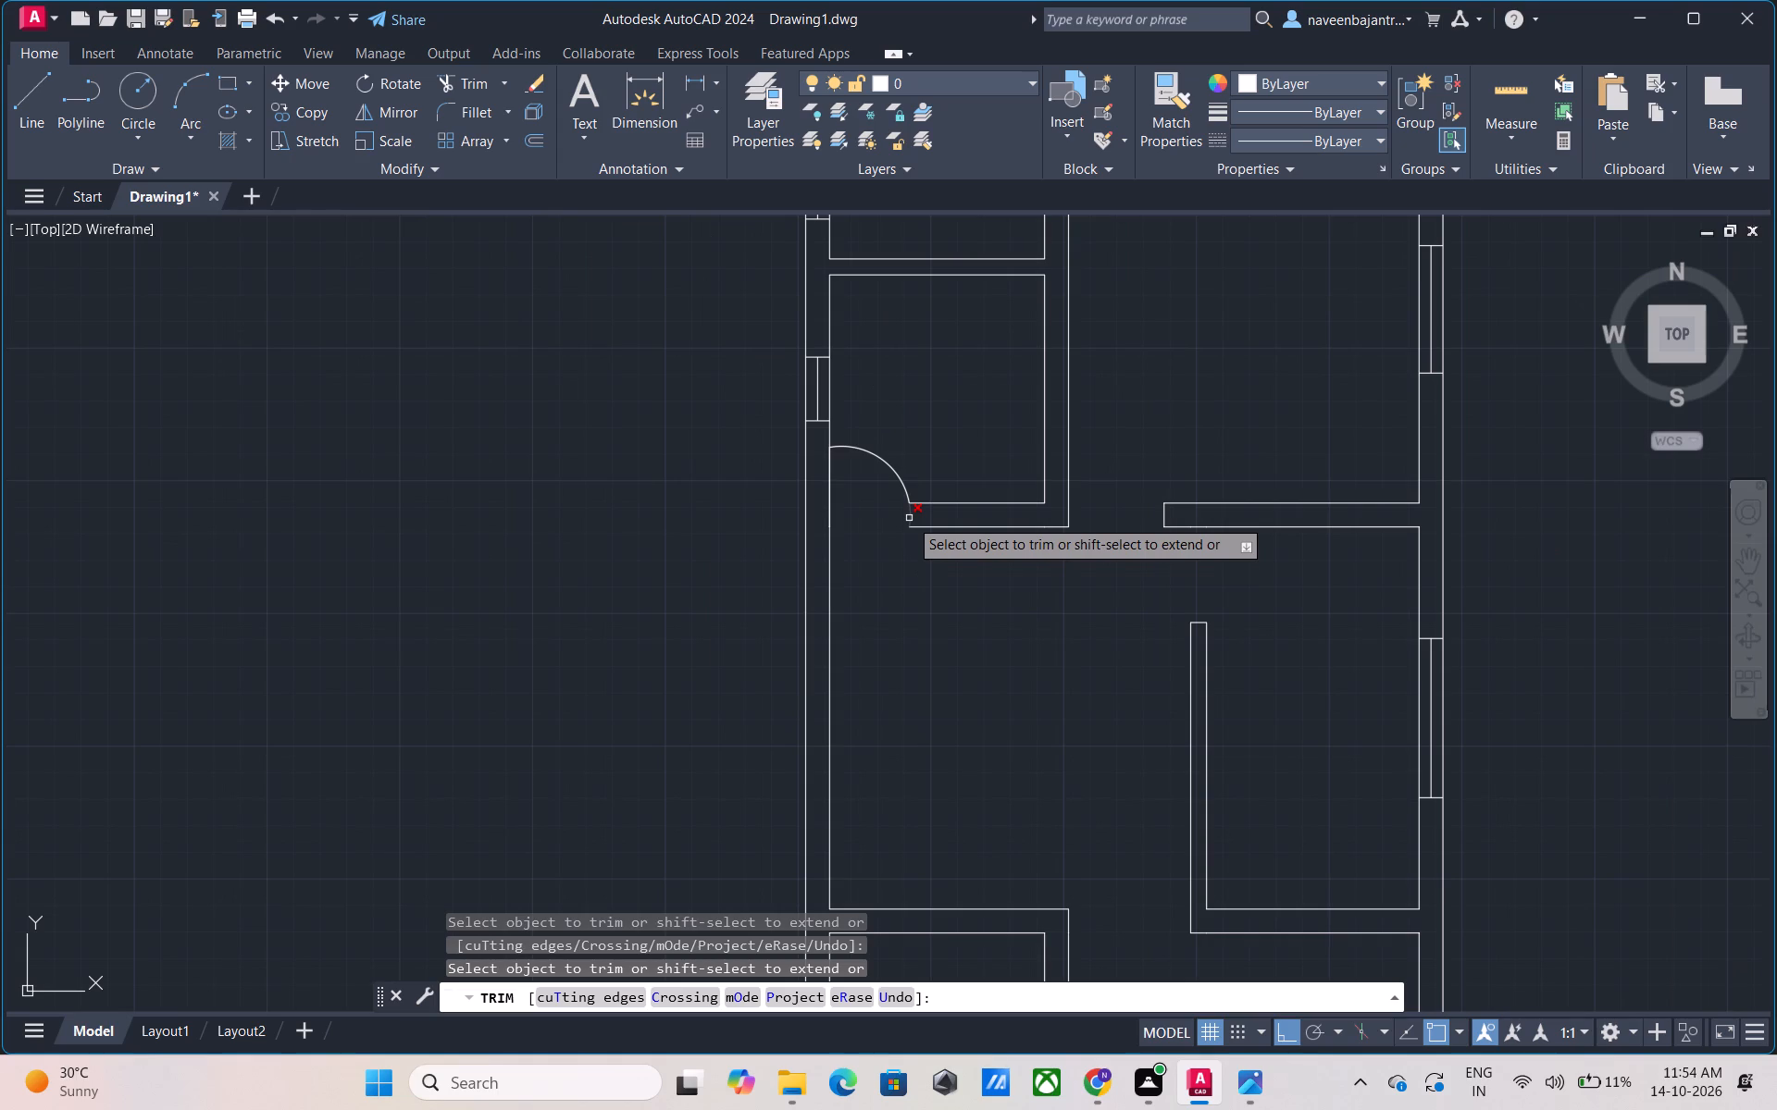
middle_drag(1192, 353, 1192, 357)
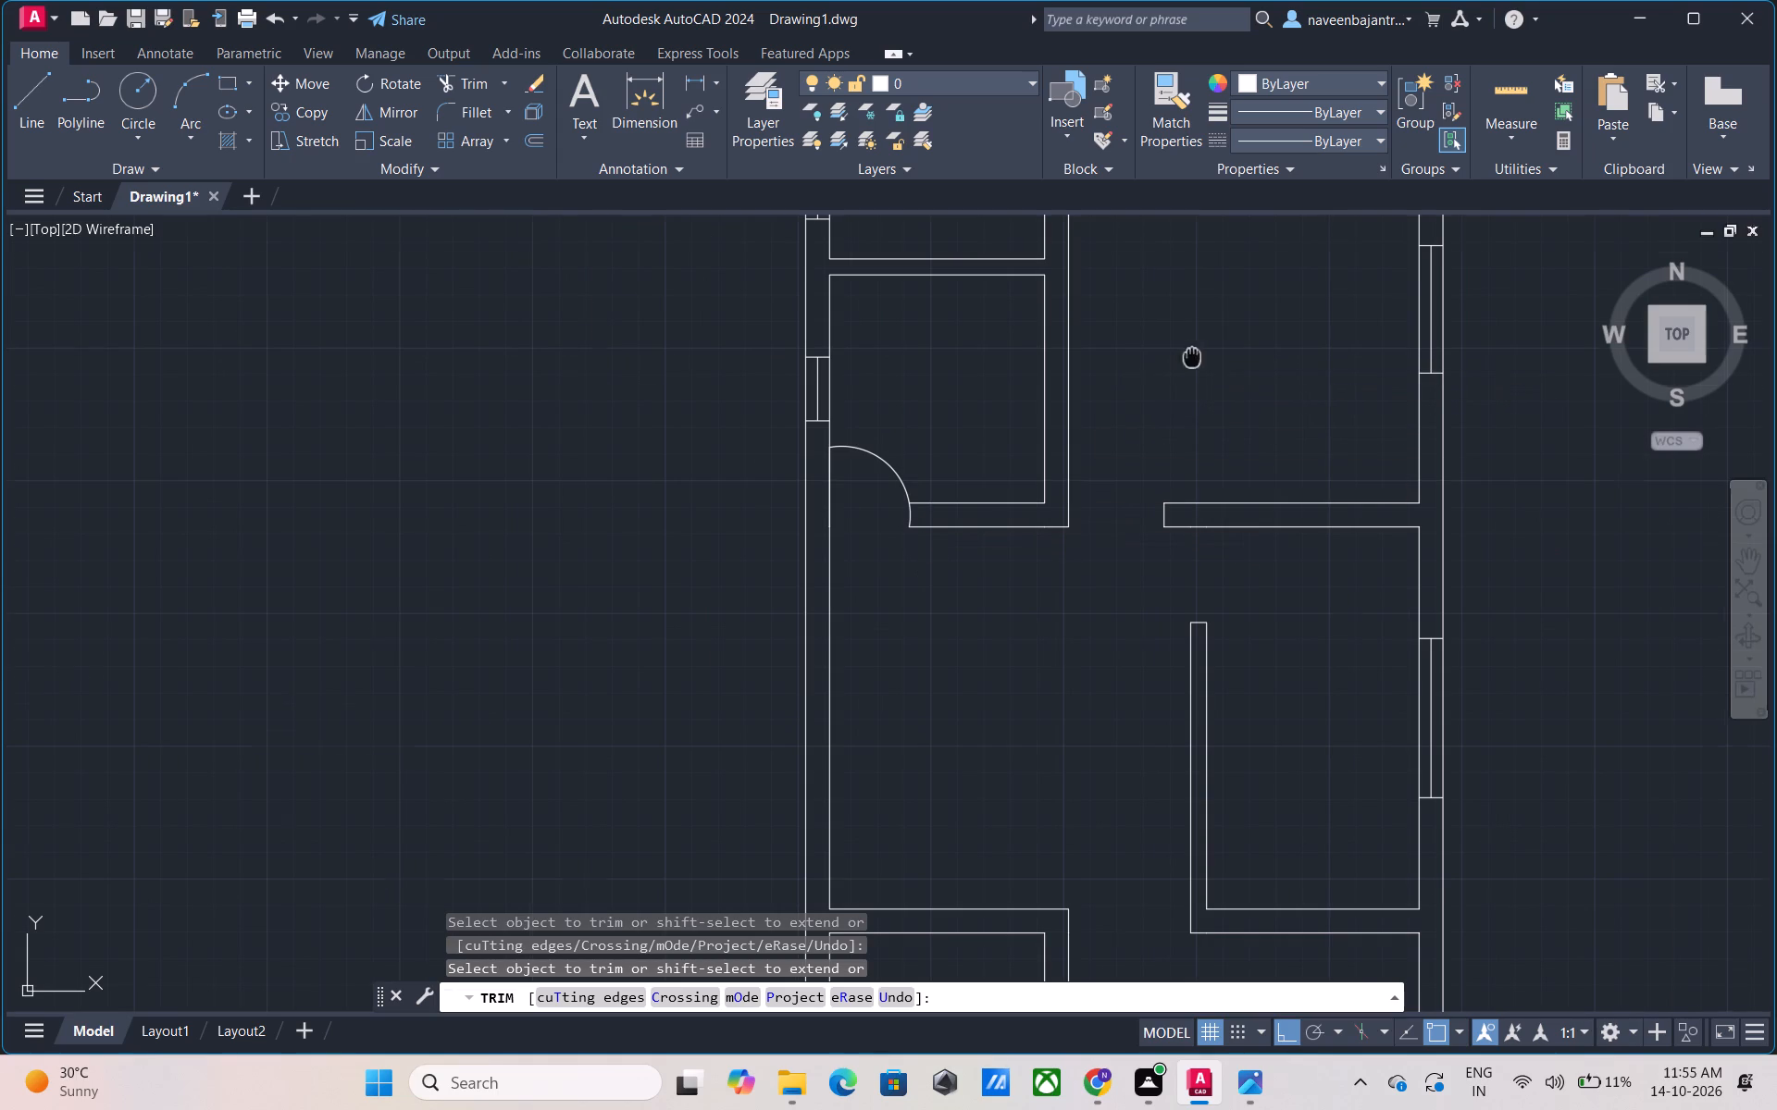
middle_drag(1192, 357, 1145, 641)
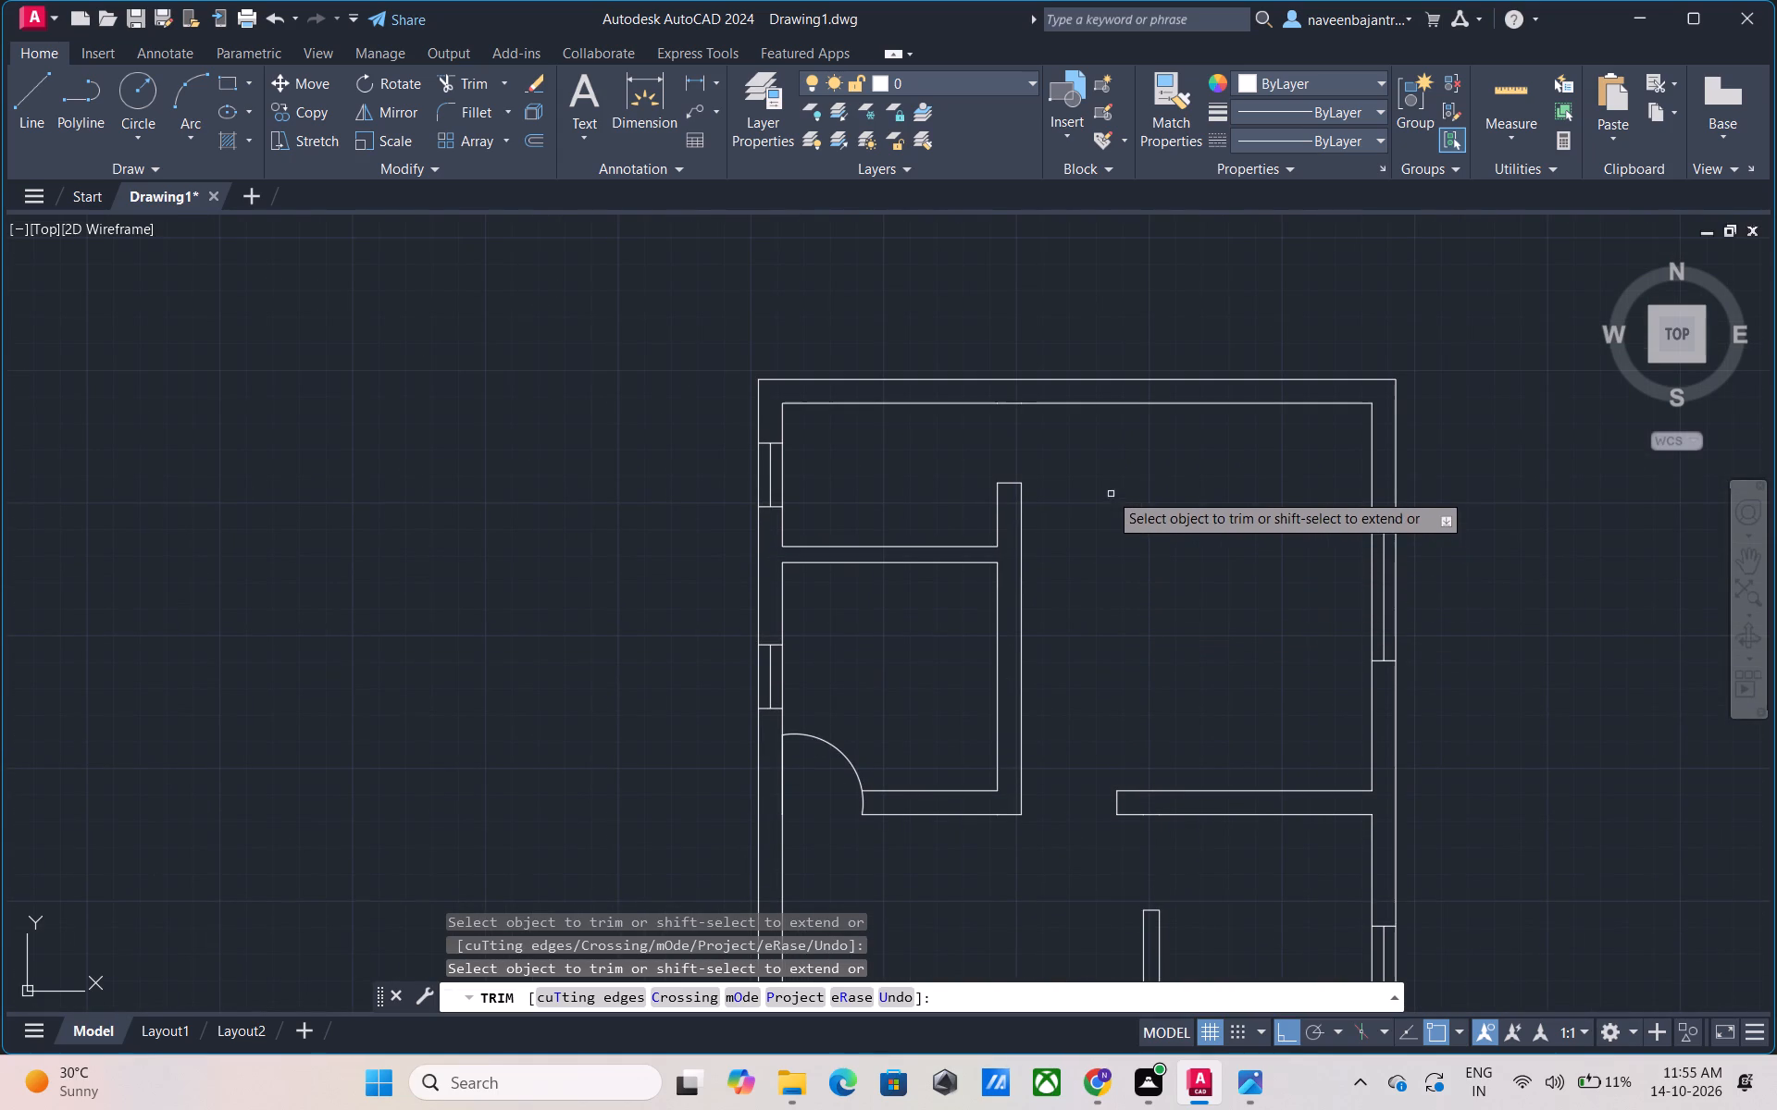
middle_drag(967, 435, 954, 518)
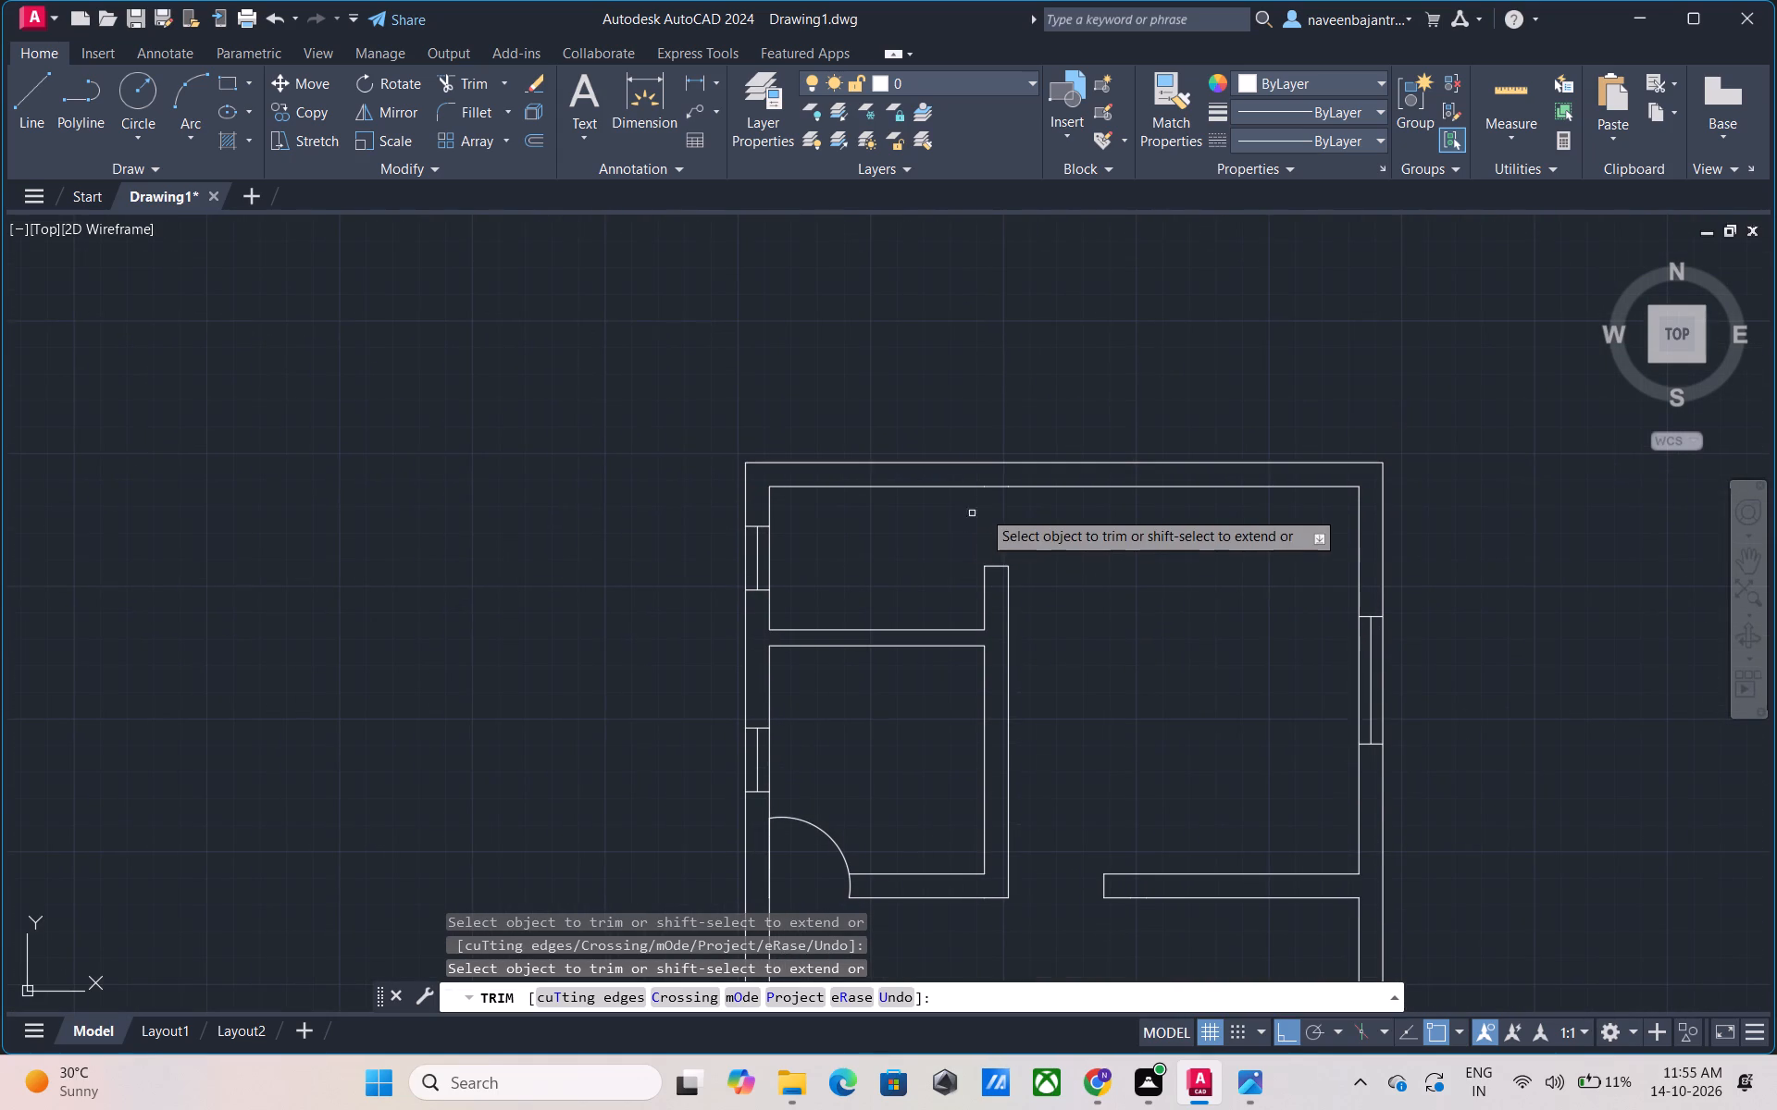
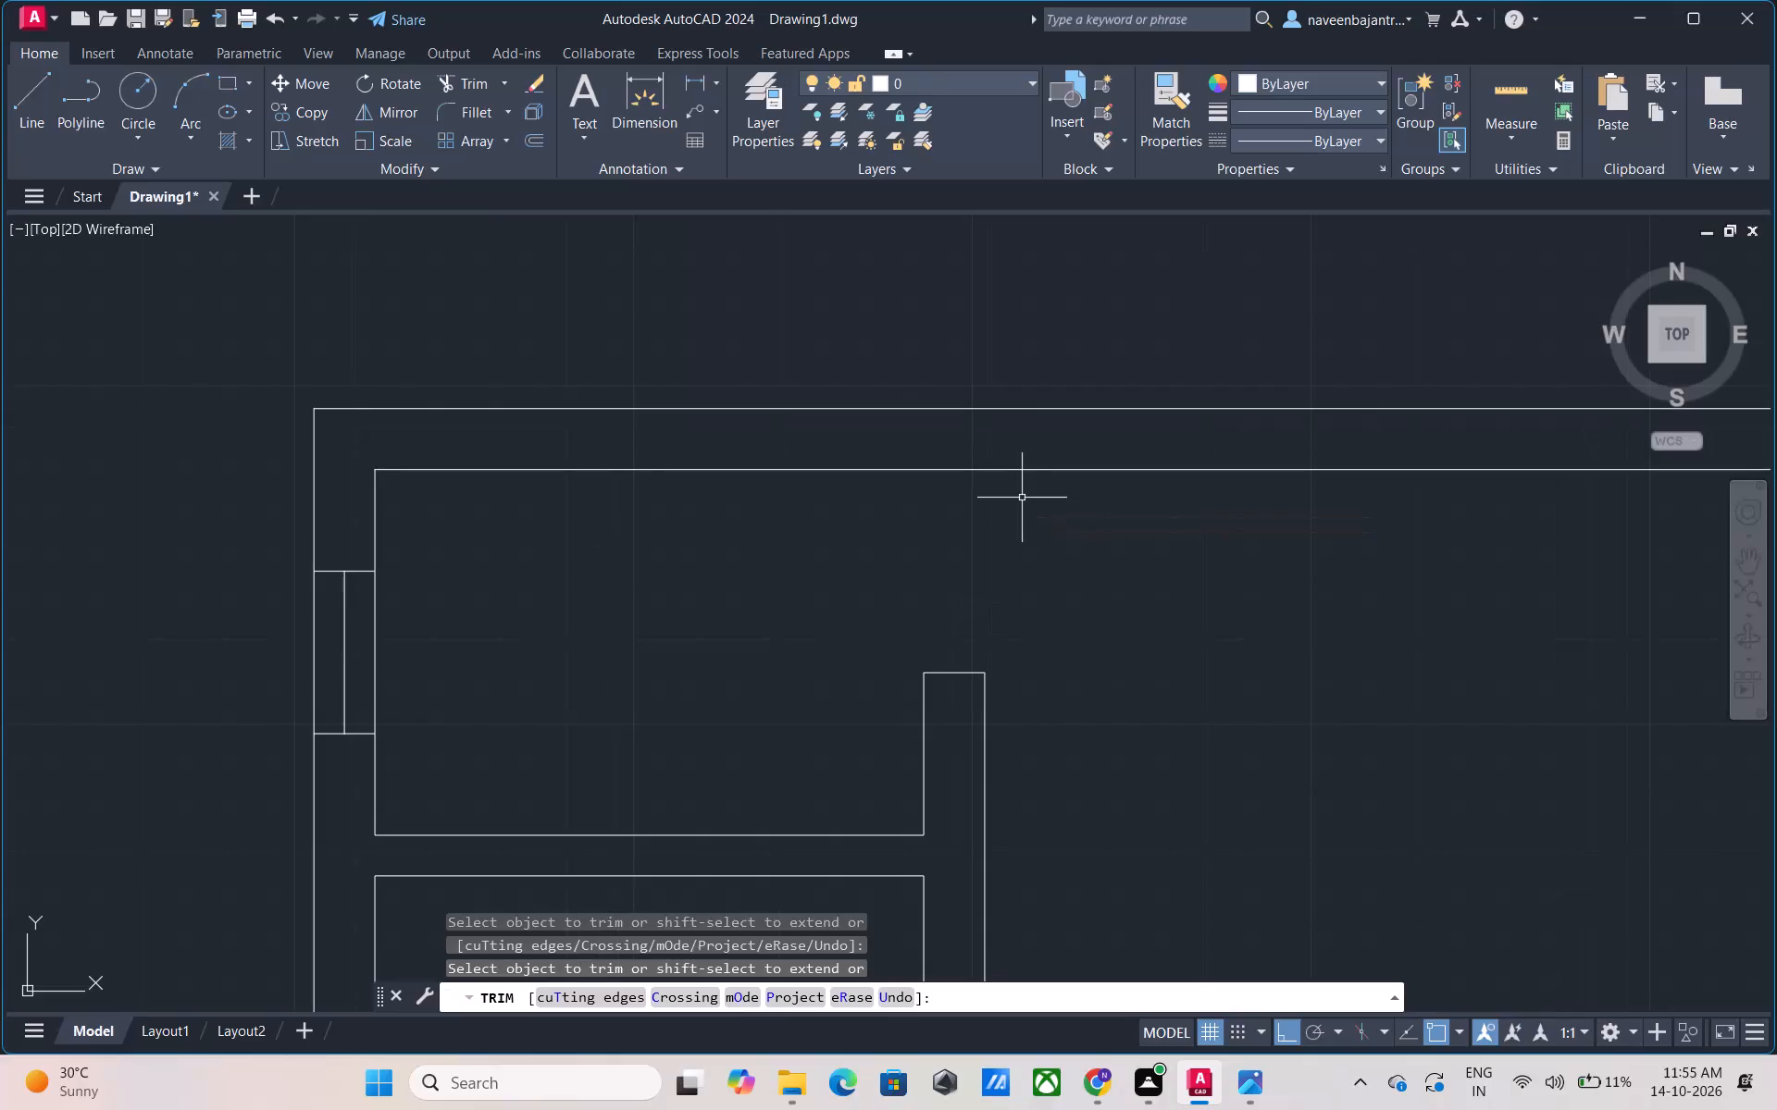
Draw a 2'-6" line across the north doorway, from the partition end's east corner to the north wall's inner face.
text(L)
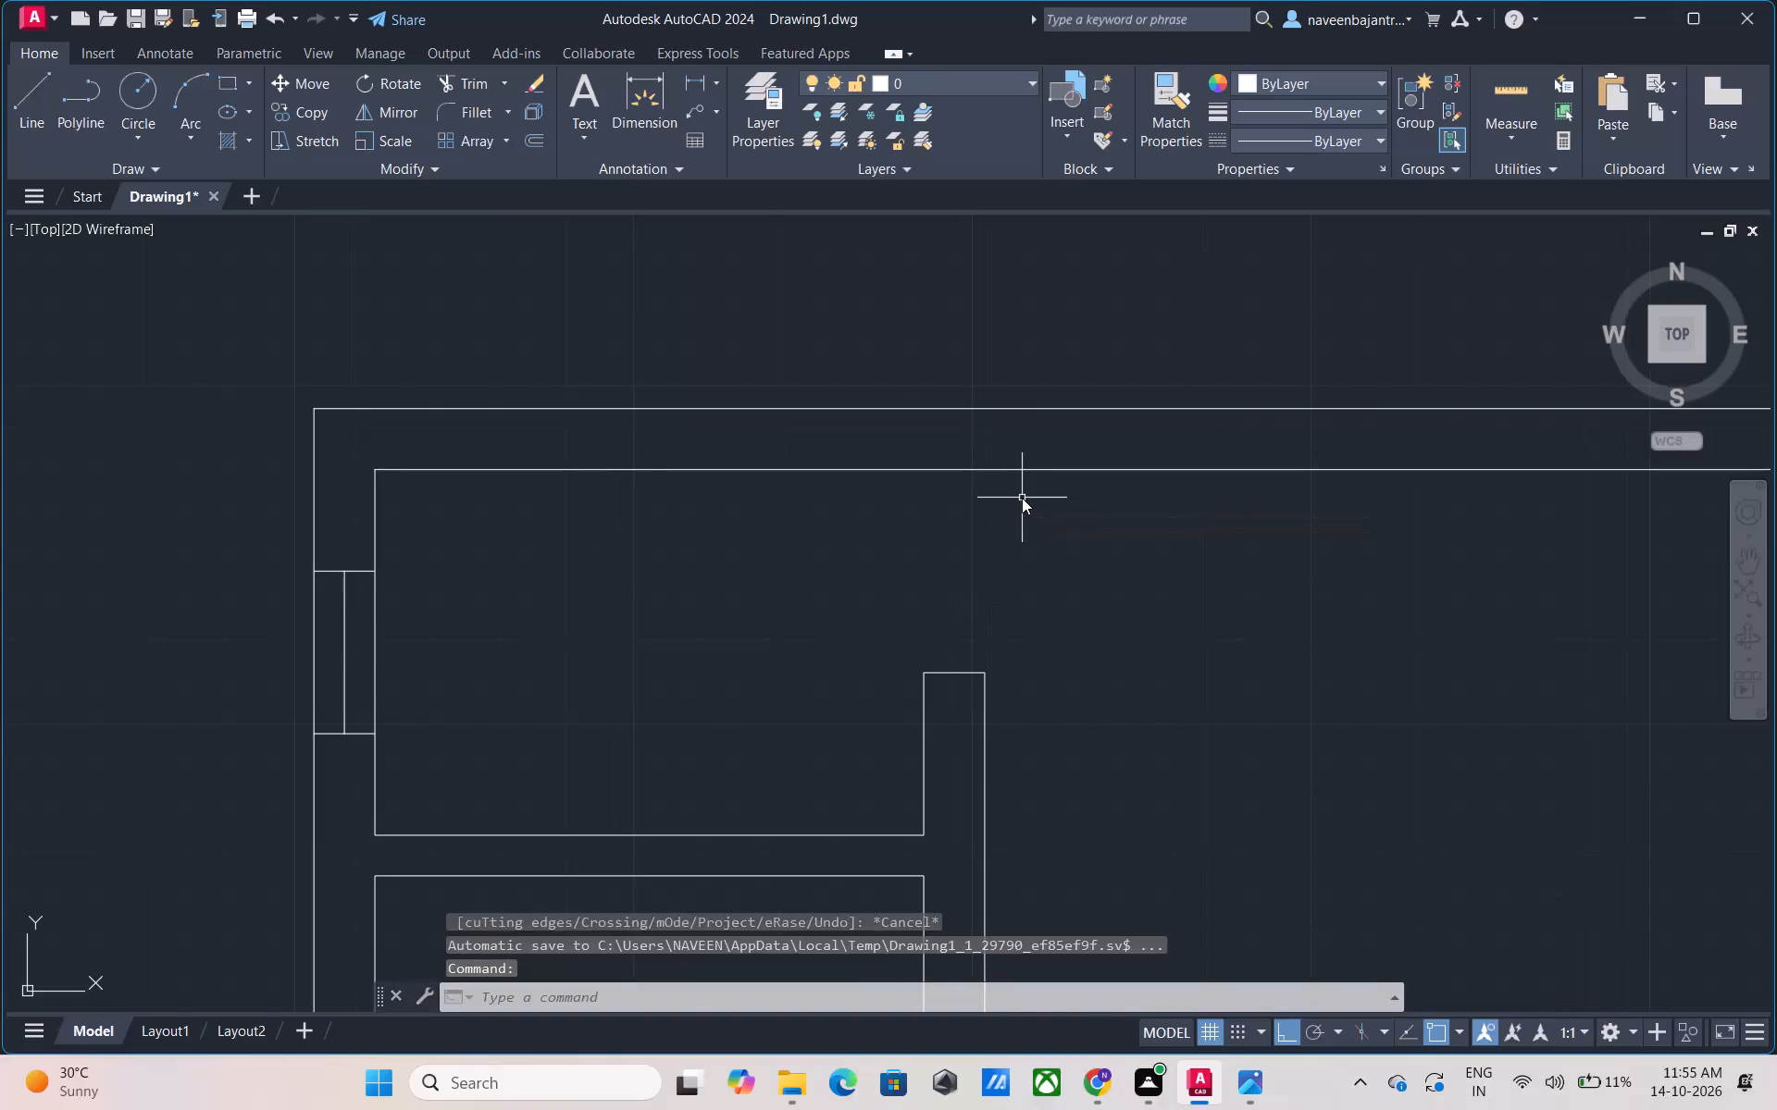
key(space)
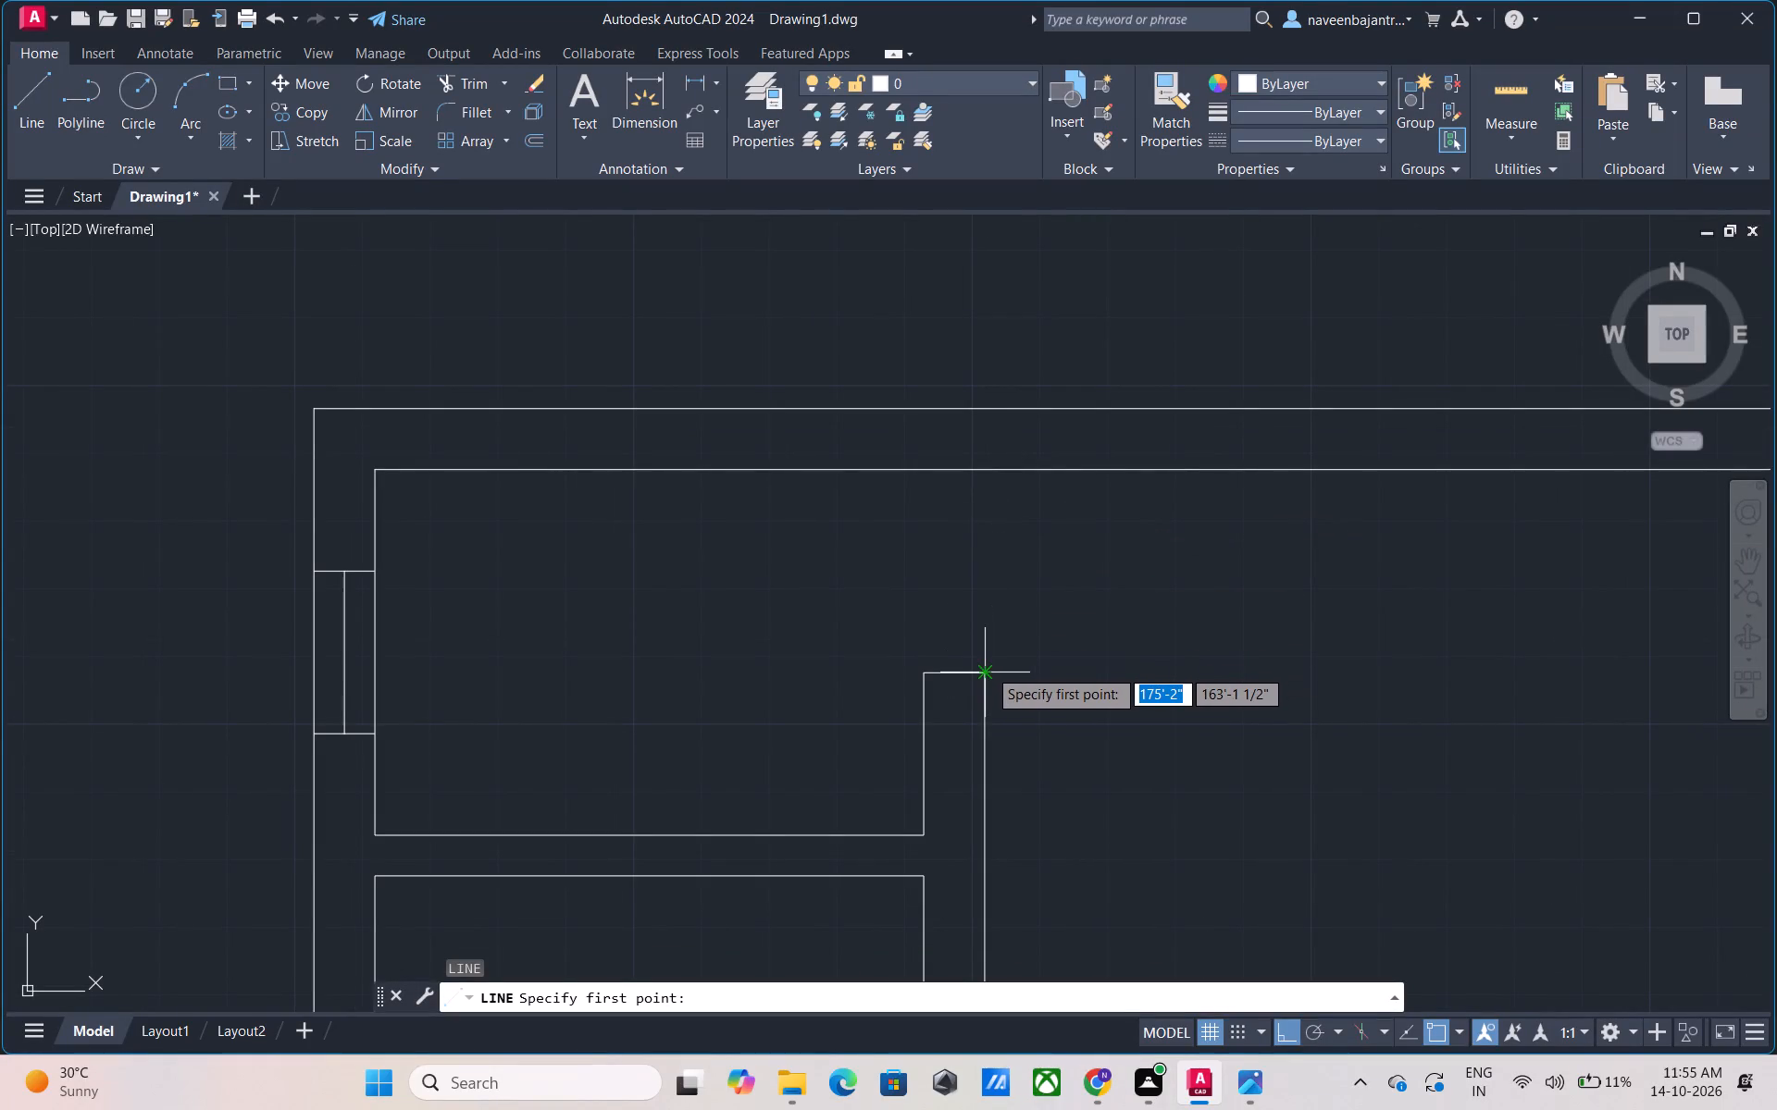
click(988, 668)
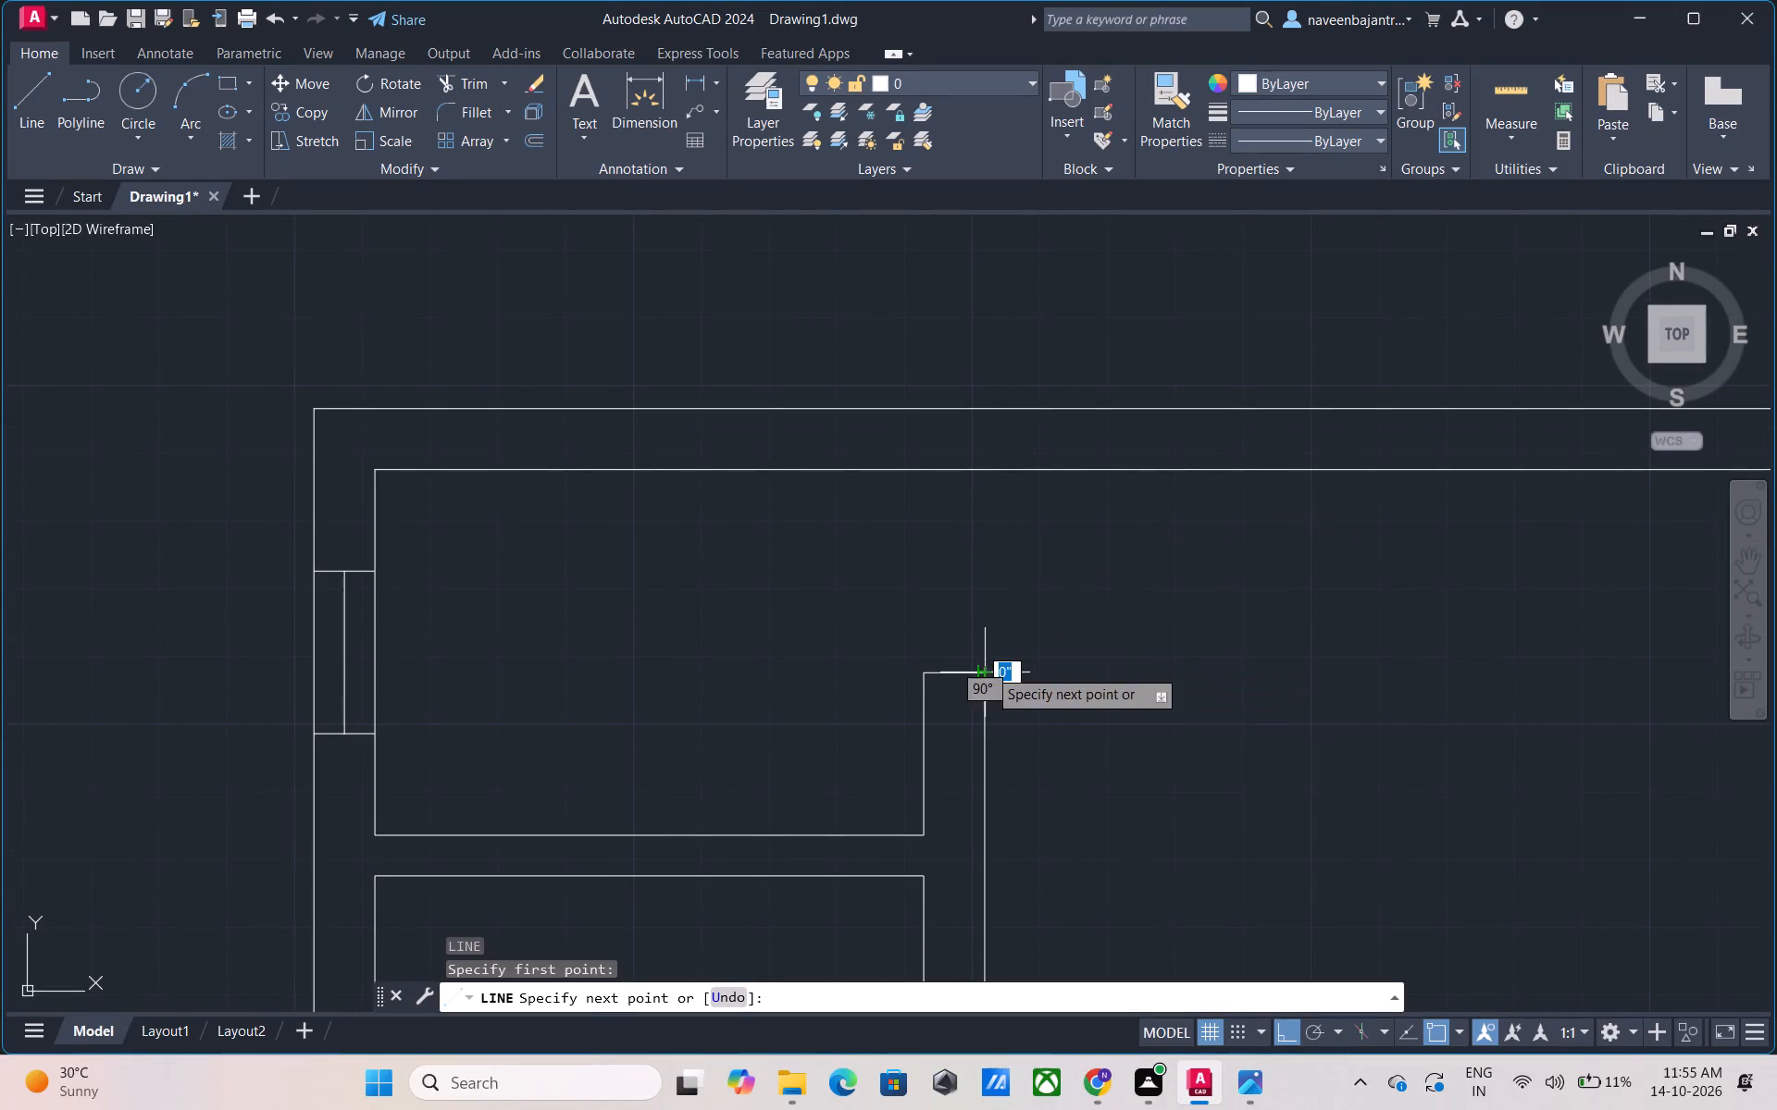
click(986, 471)
key(Escape)
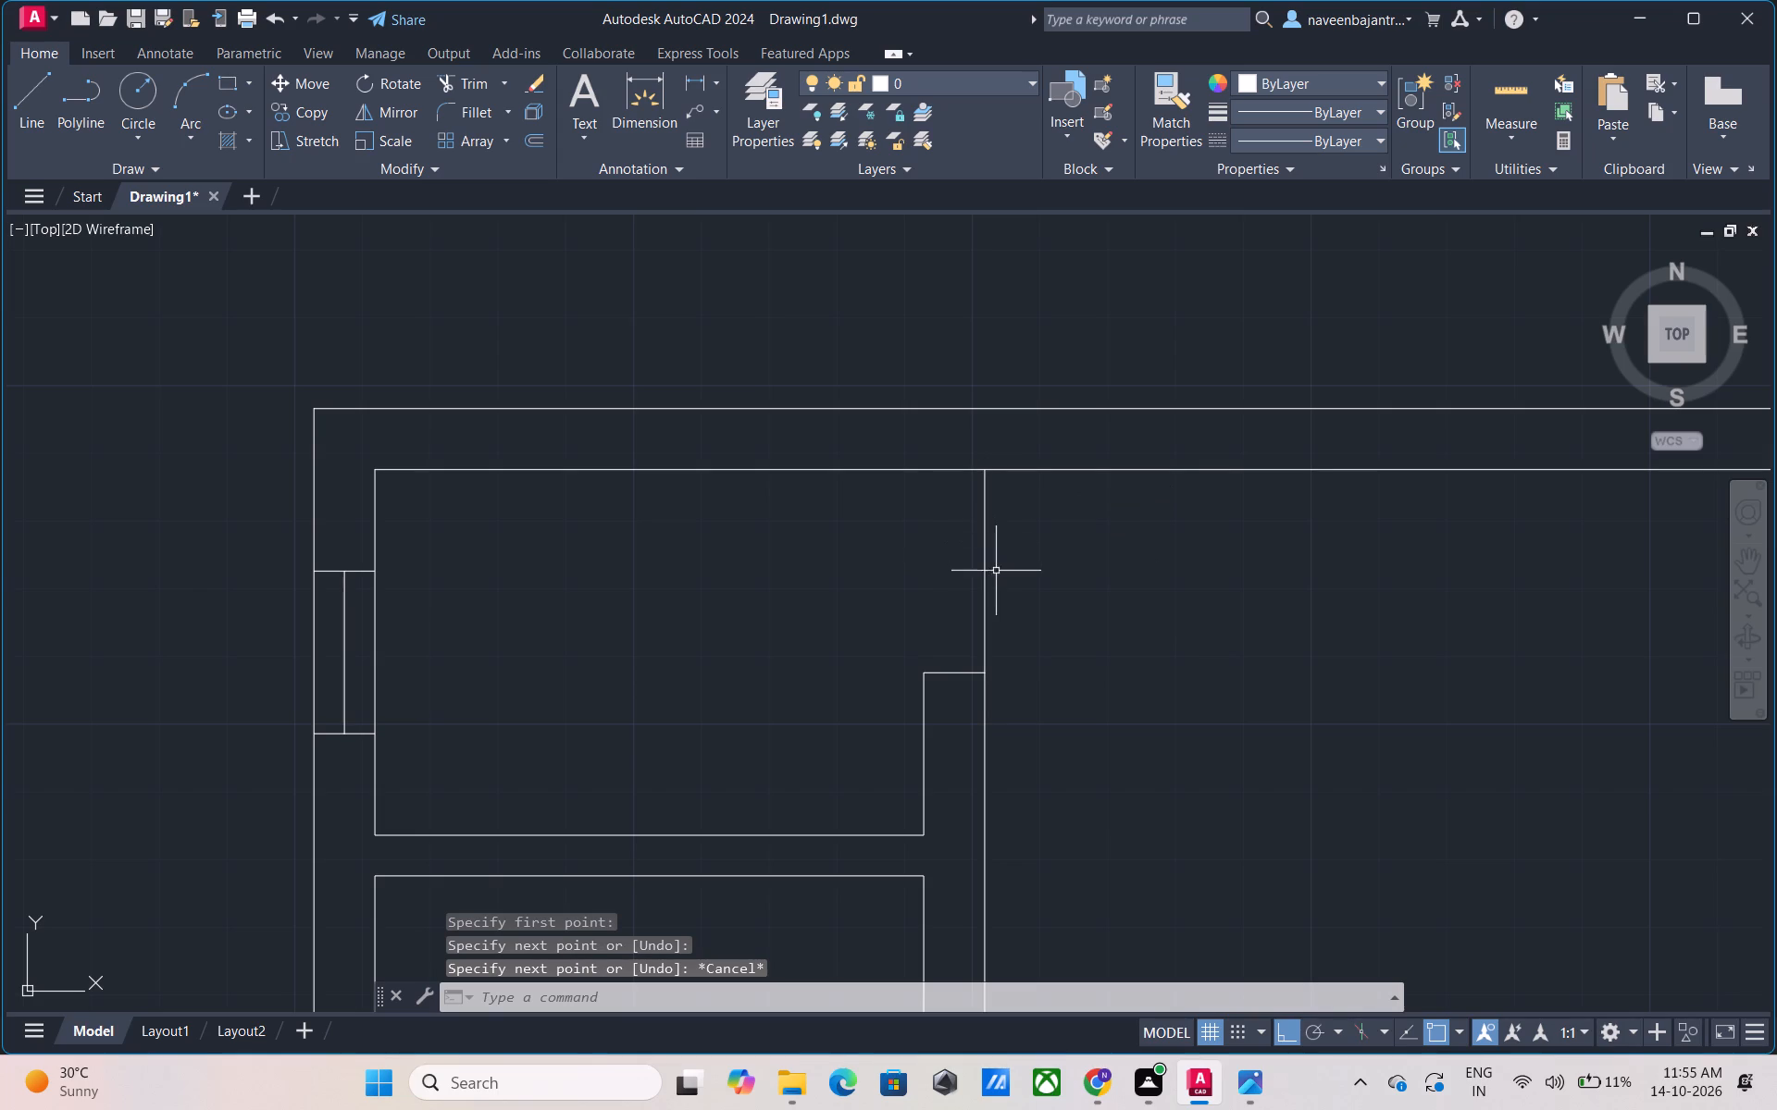
Draw a 2.5' door-leaf line west along the north wall's inner face from the north end of the doorway line.
text(L 2.)
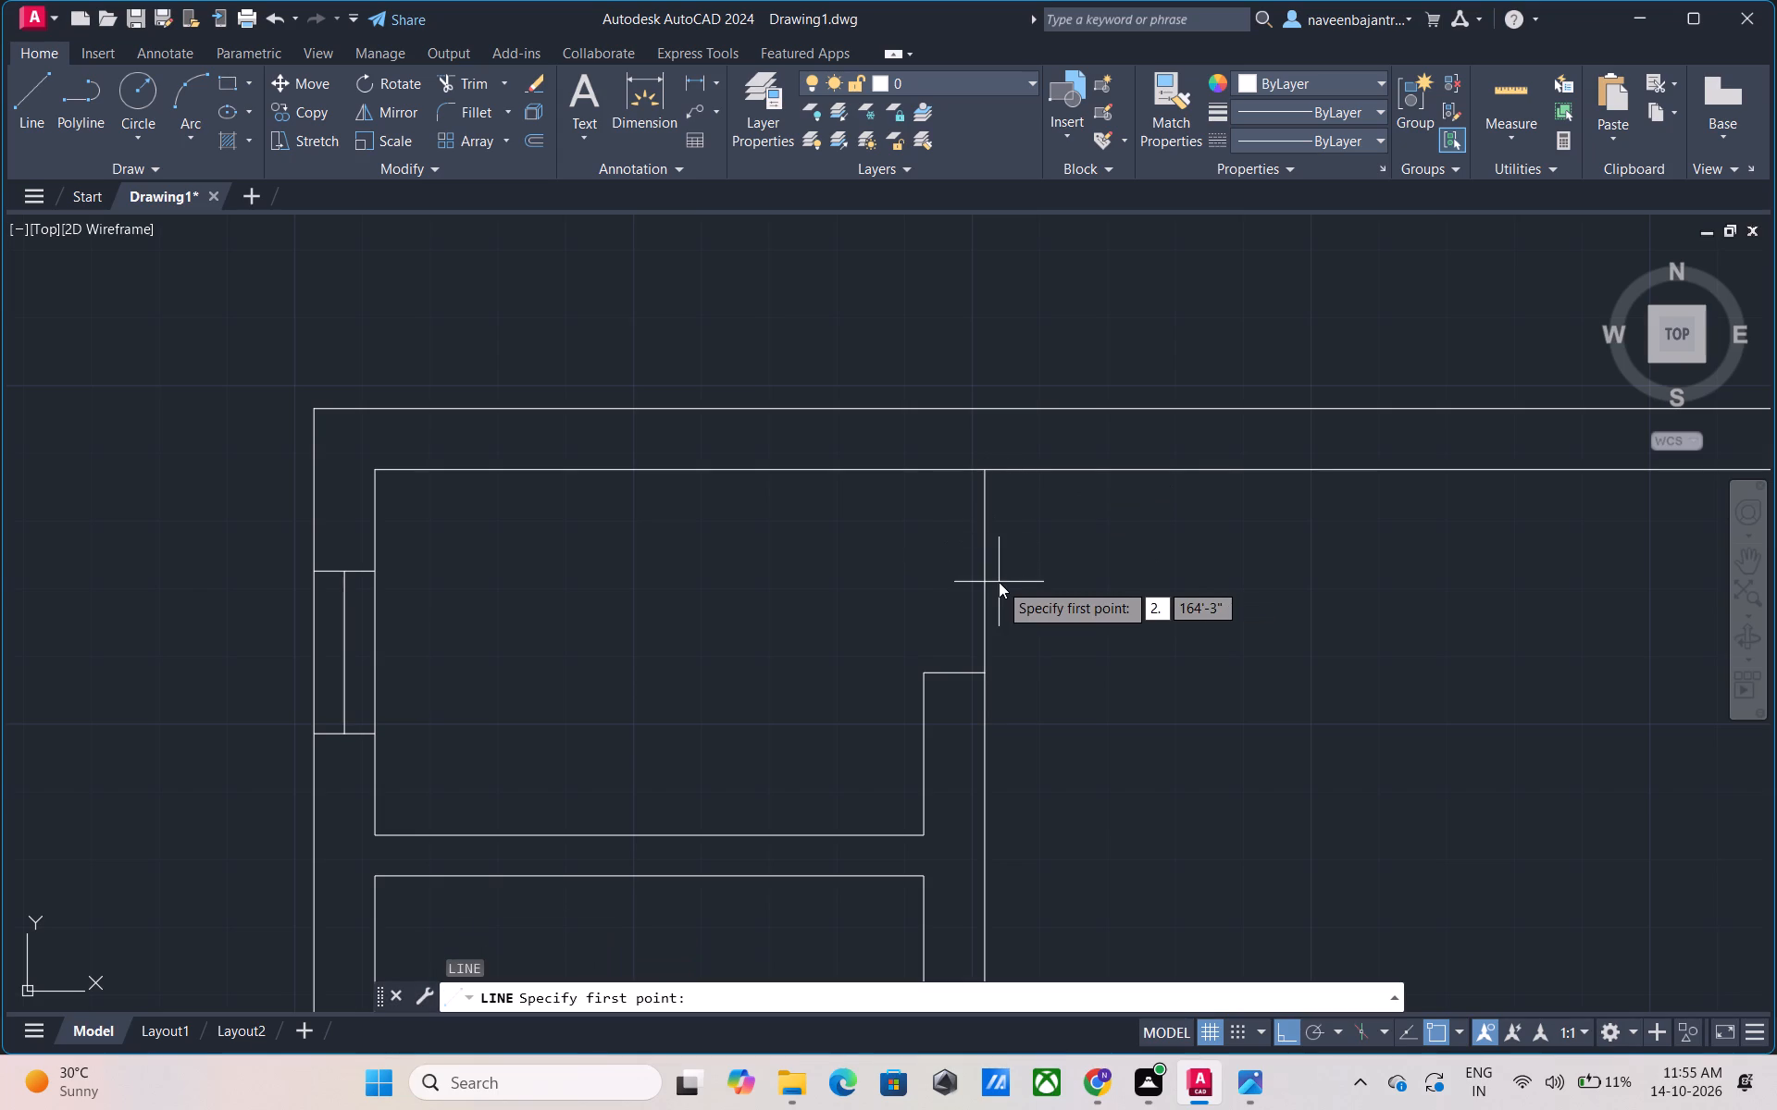
key(Escape)
text(L)
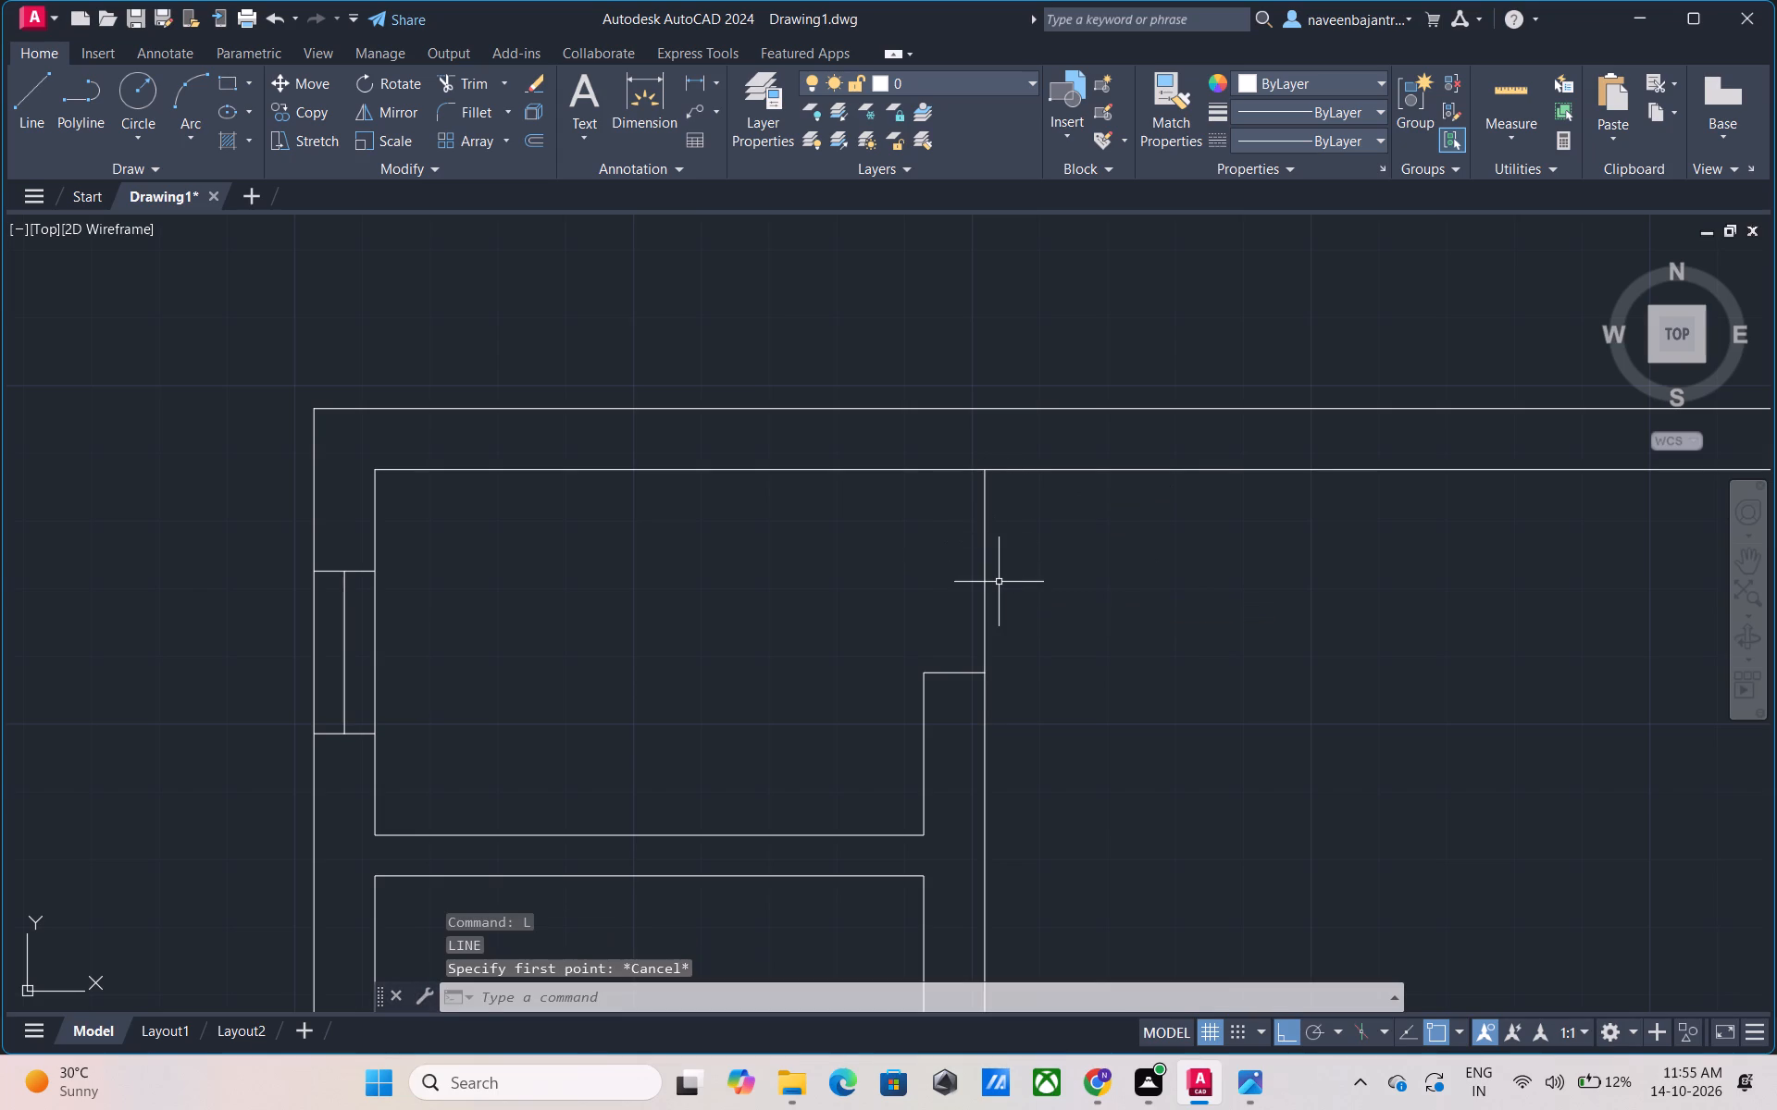
key(space)
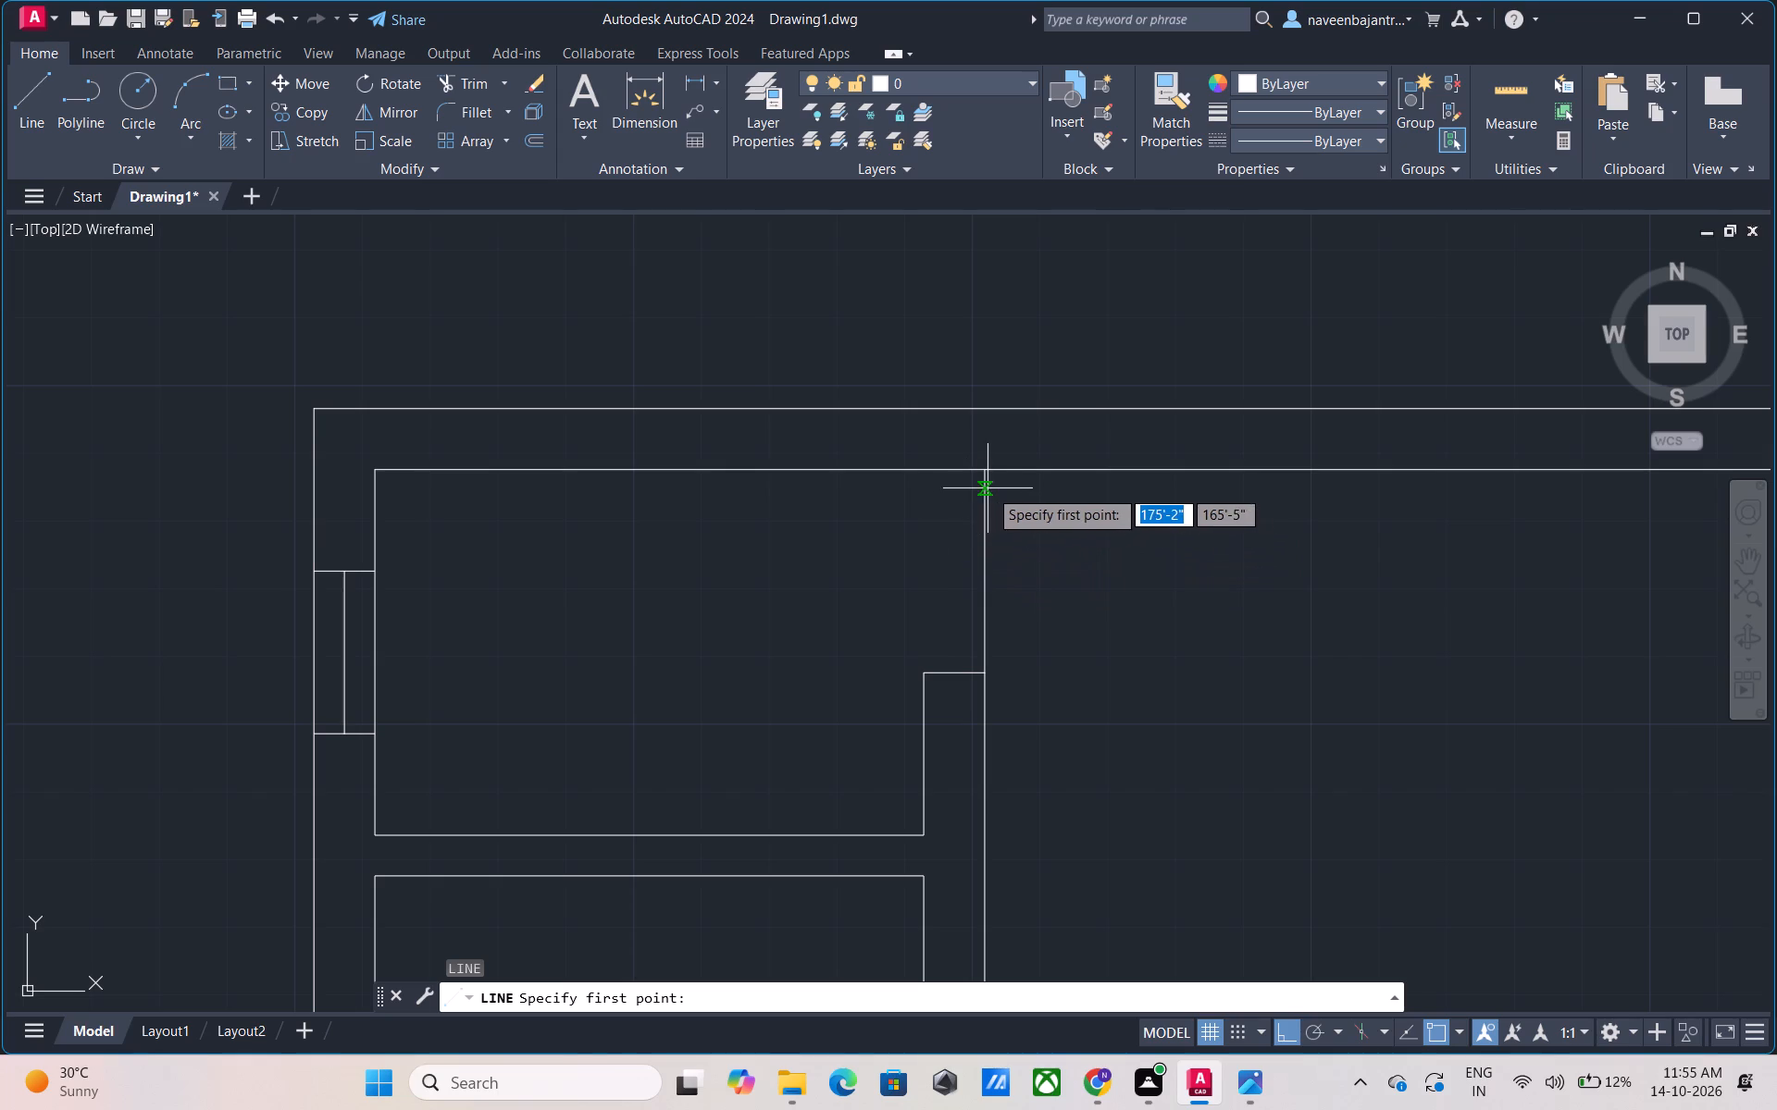
click(989, 474)
text(2.5)
key(apostrophe)
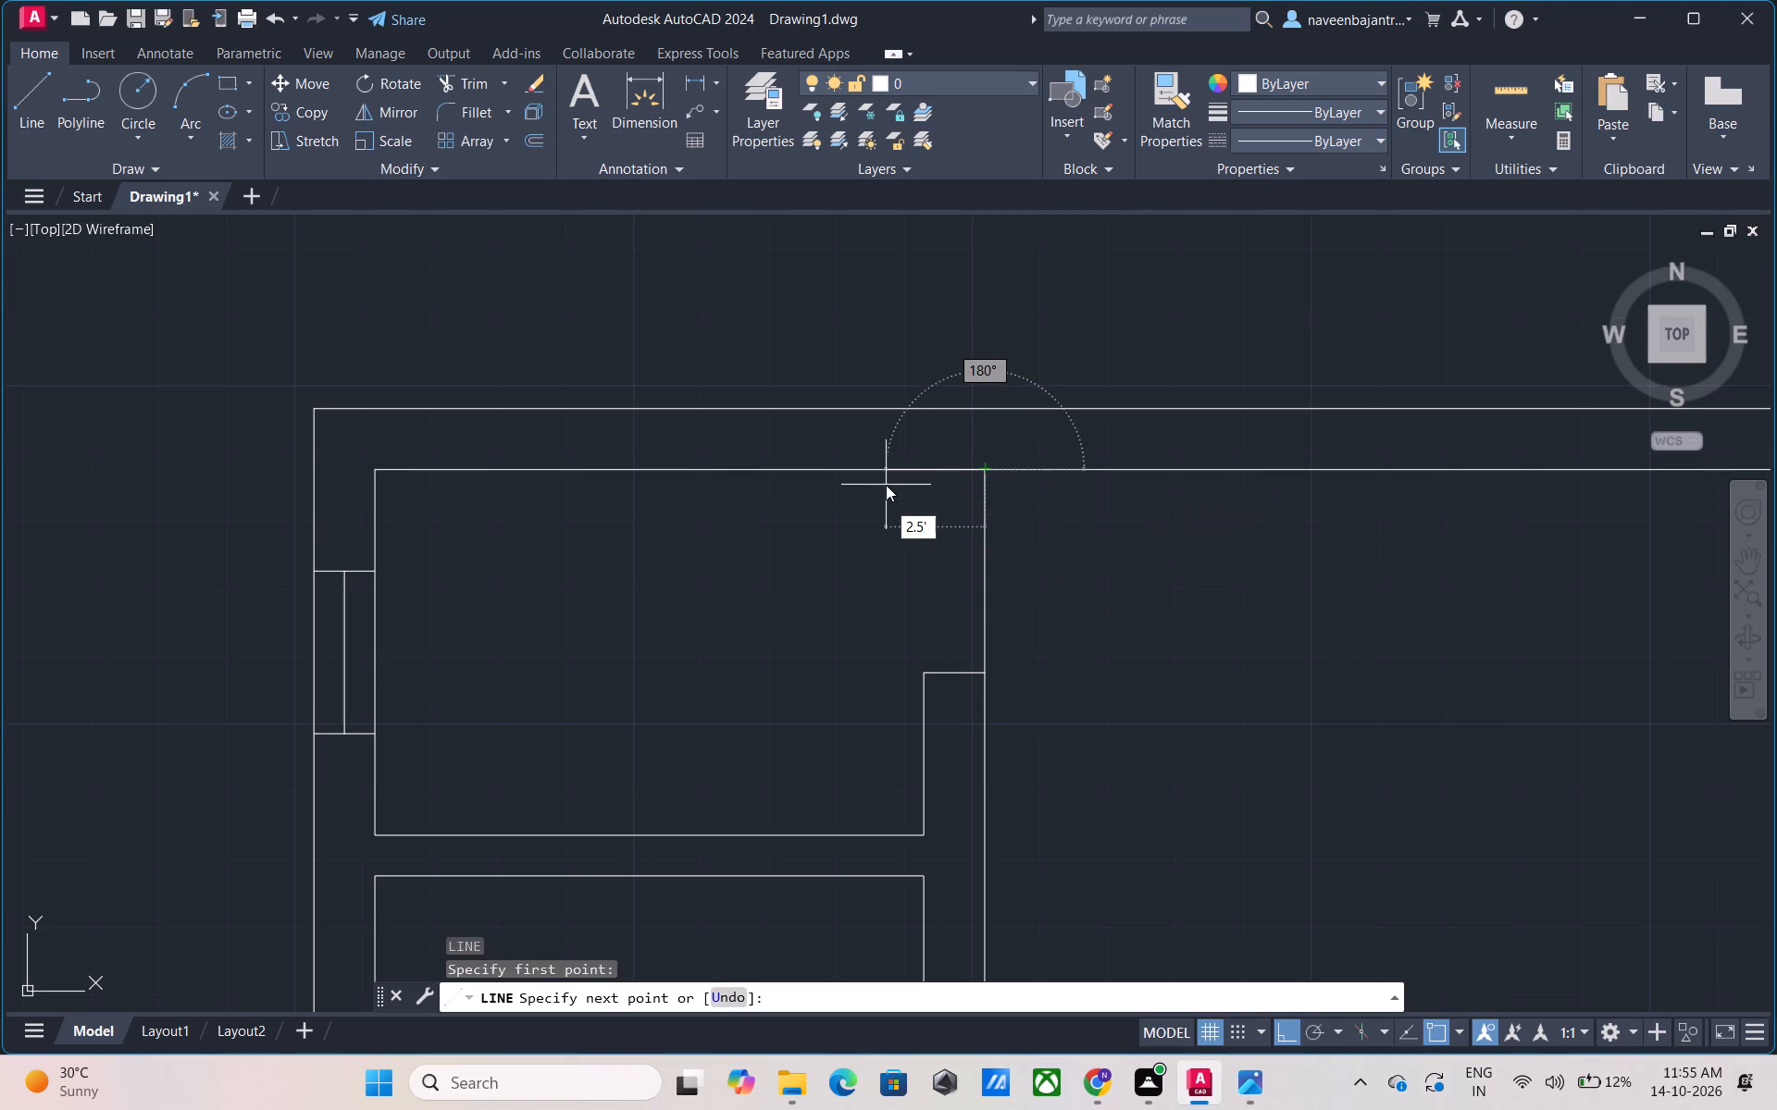
key(Return)
key(Escape)
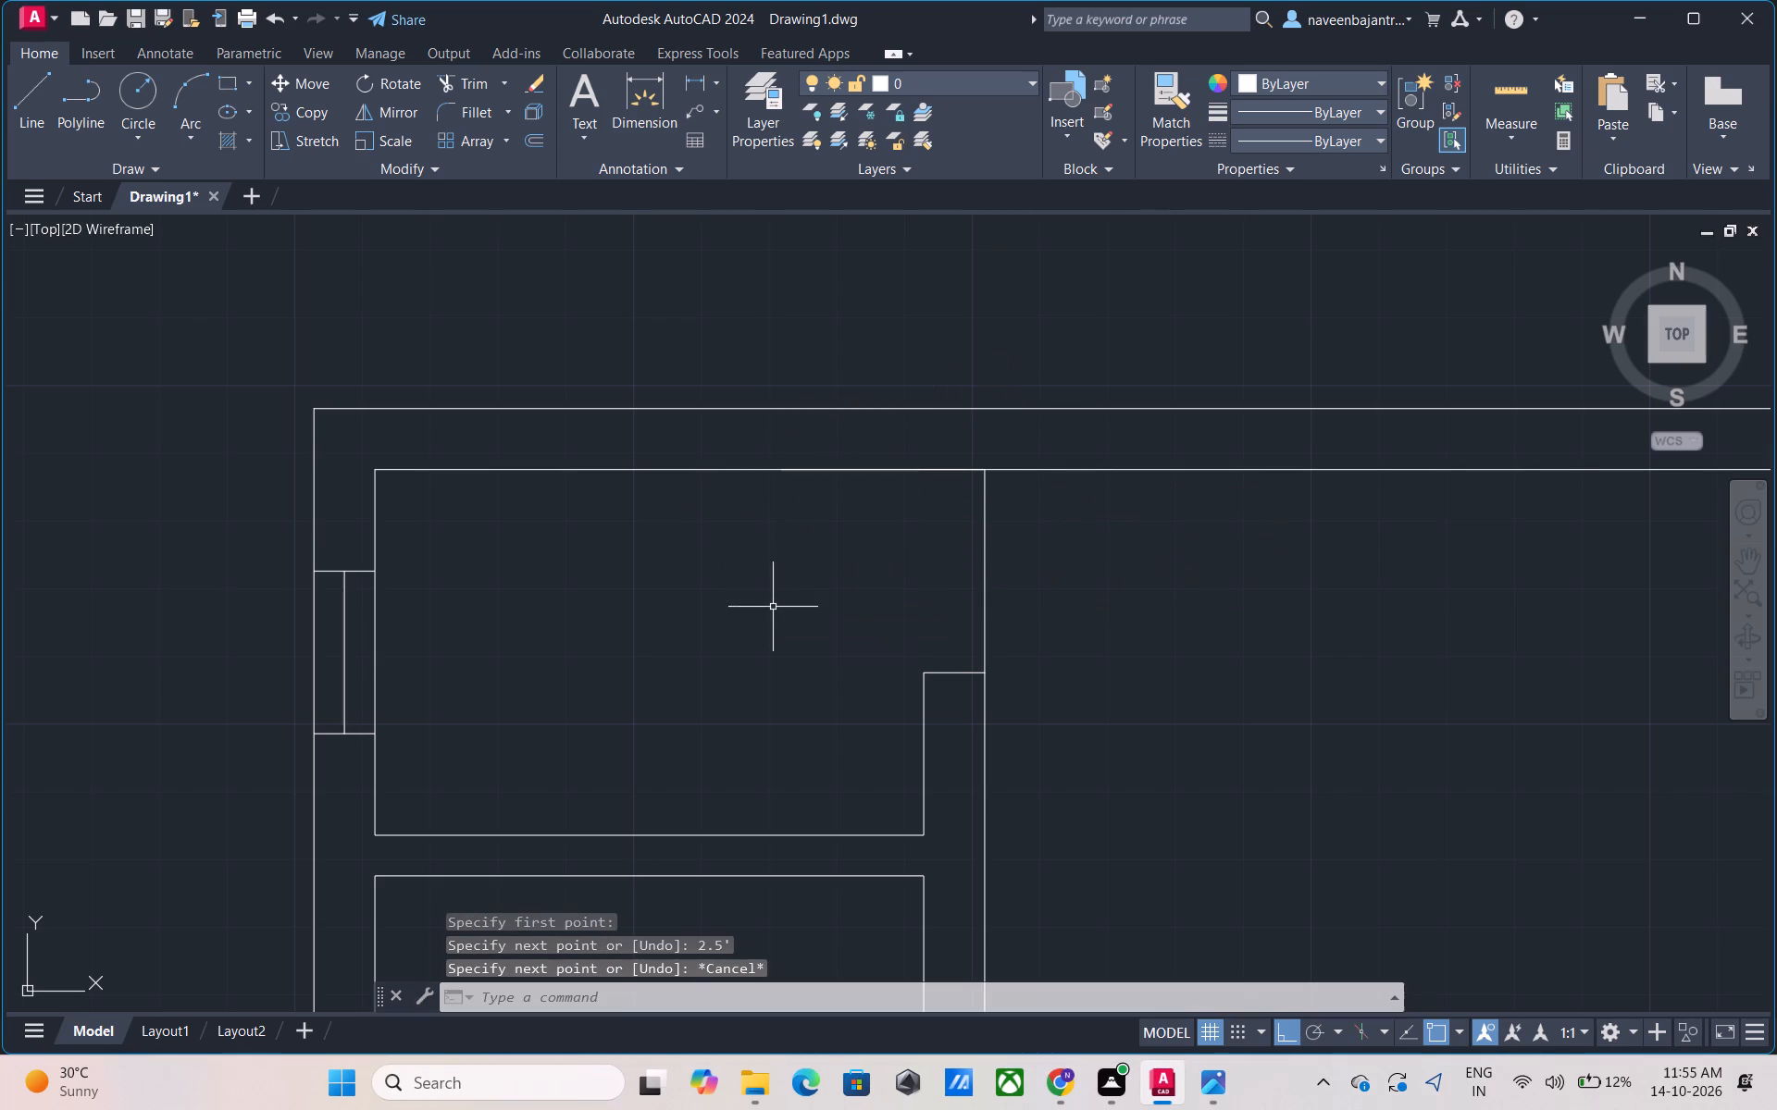
Draw a three-point door-swing arc from the leaf line's west end through the partition end's west corner to its east corner.
click(197, 101)
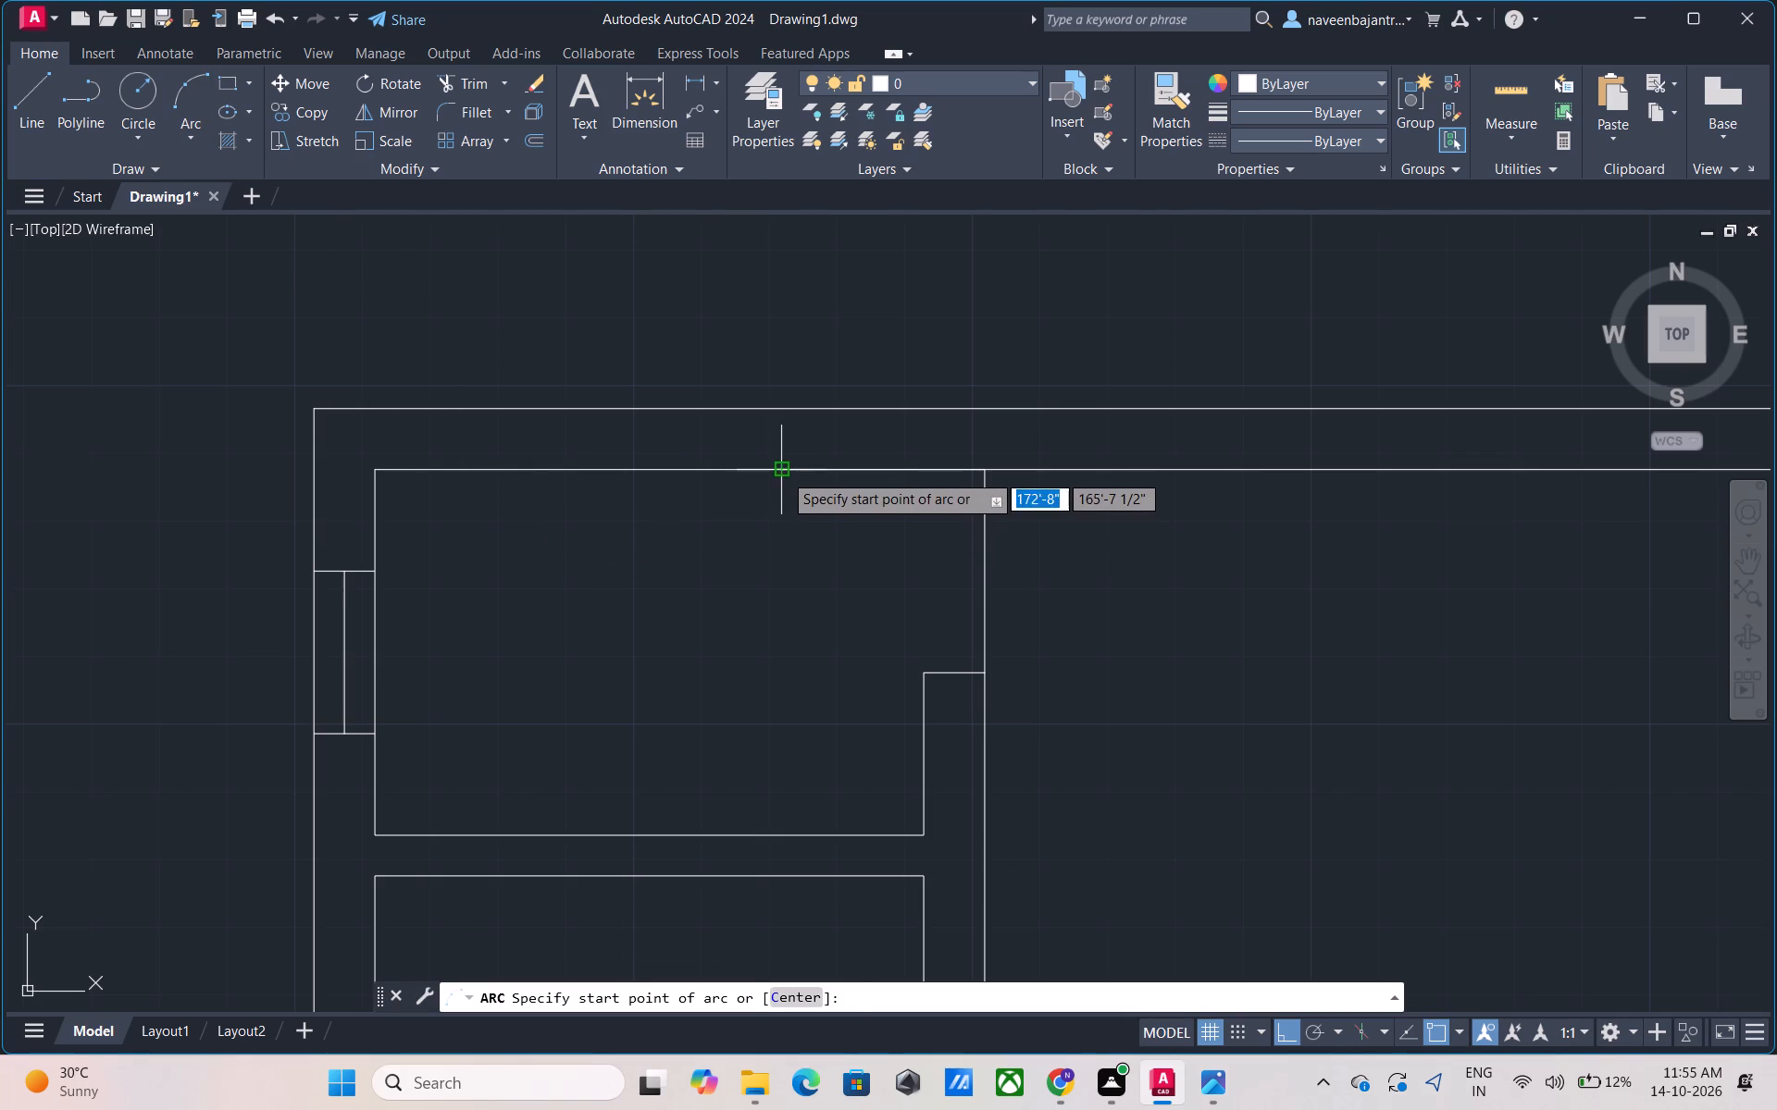
click(783, 473)
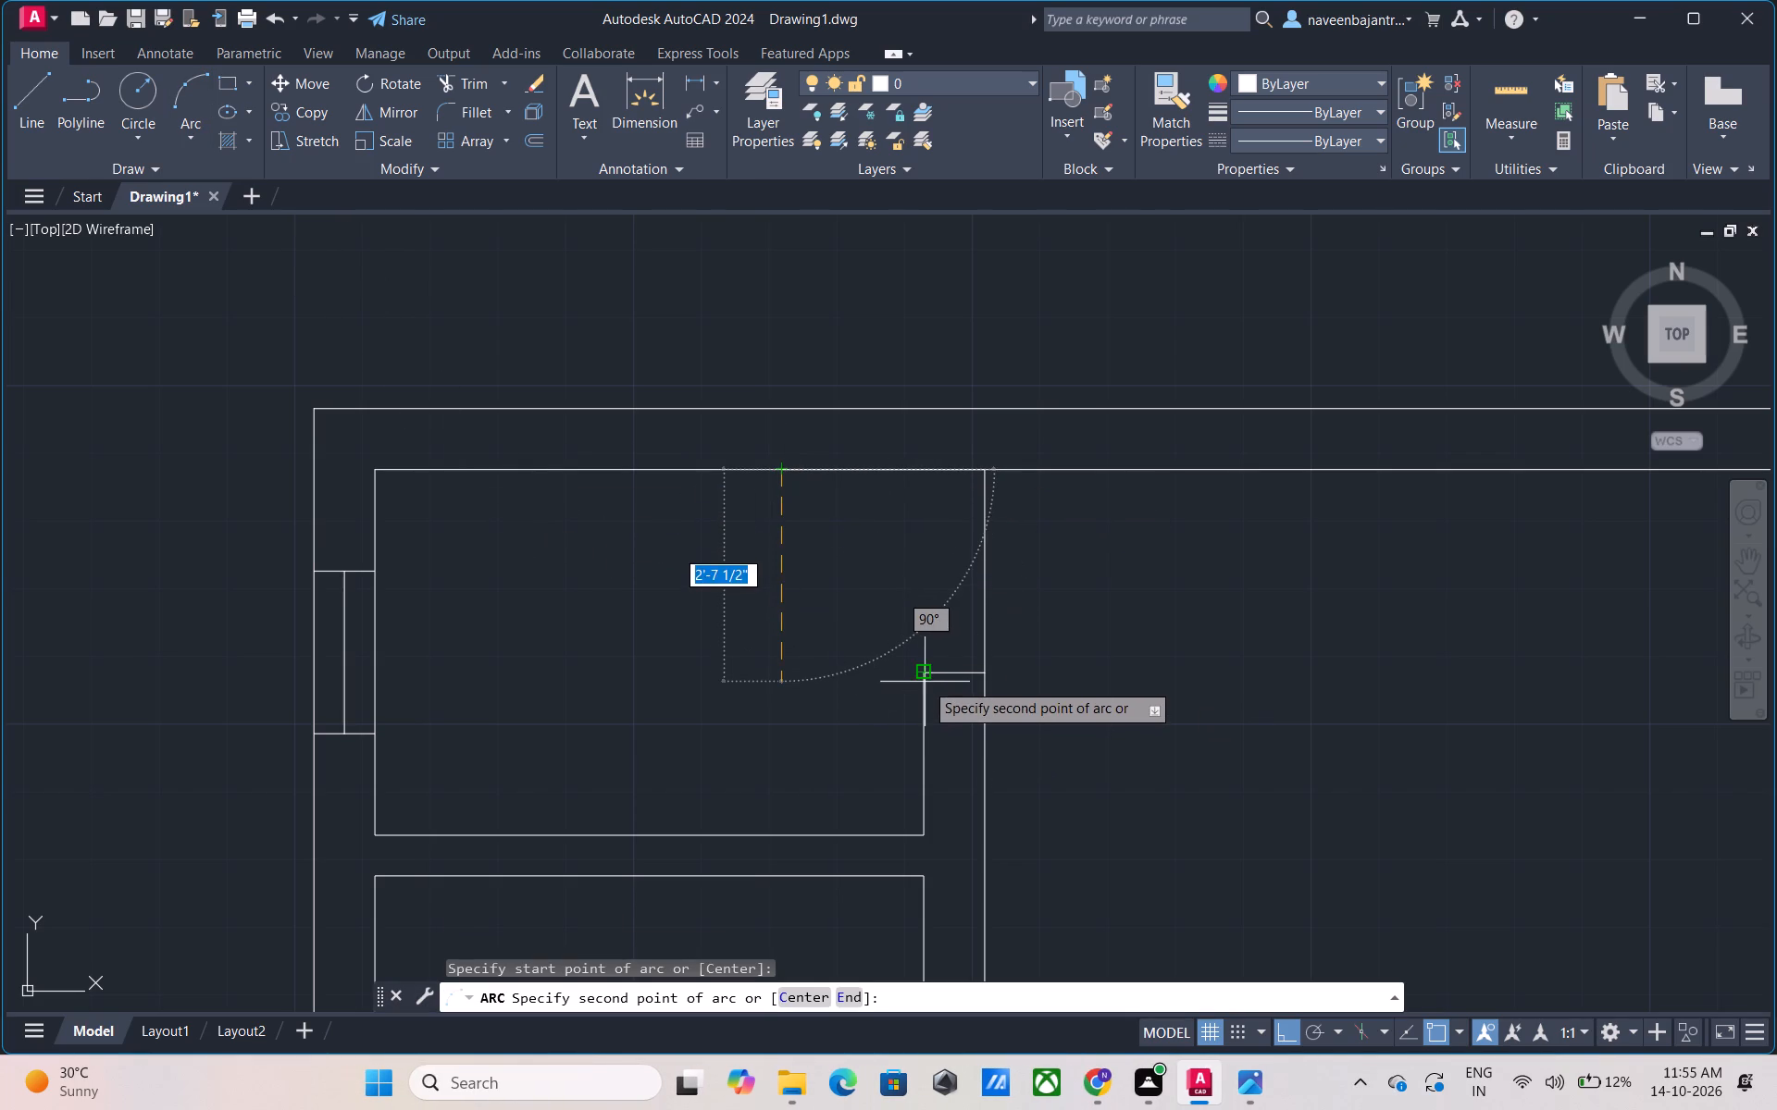
click(926, 672)
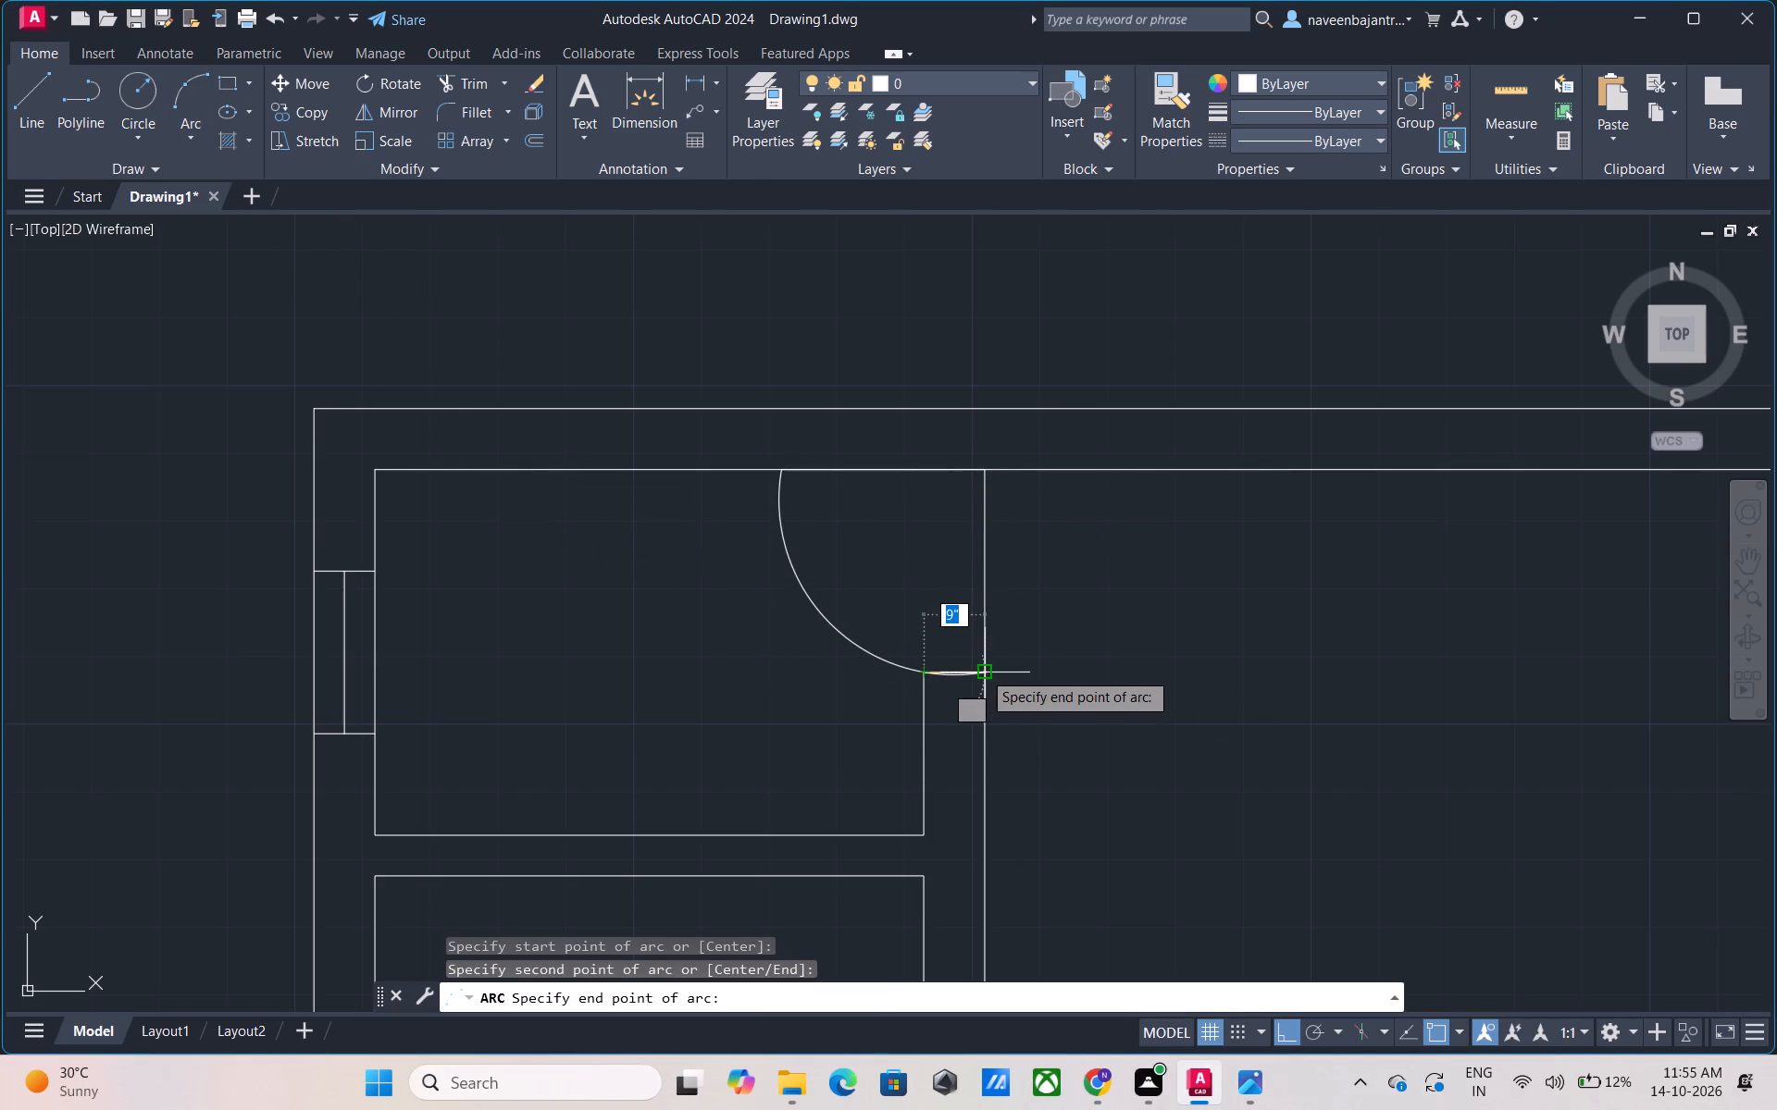
click(982, 671)
key(Escape)
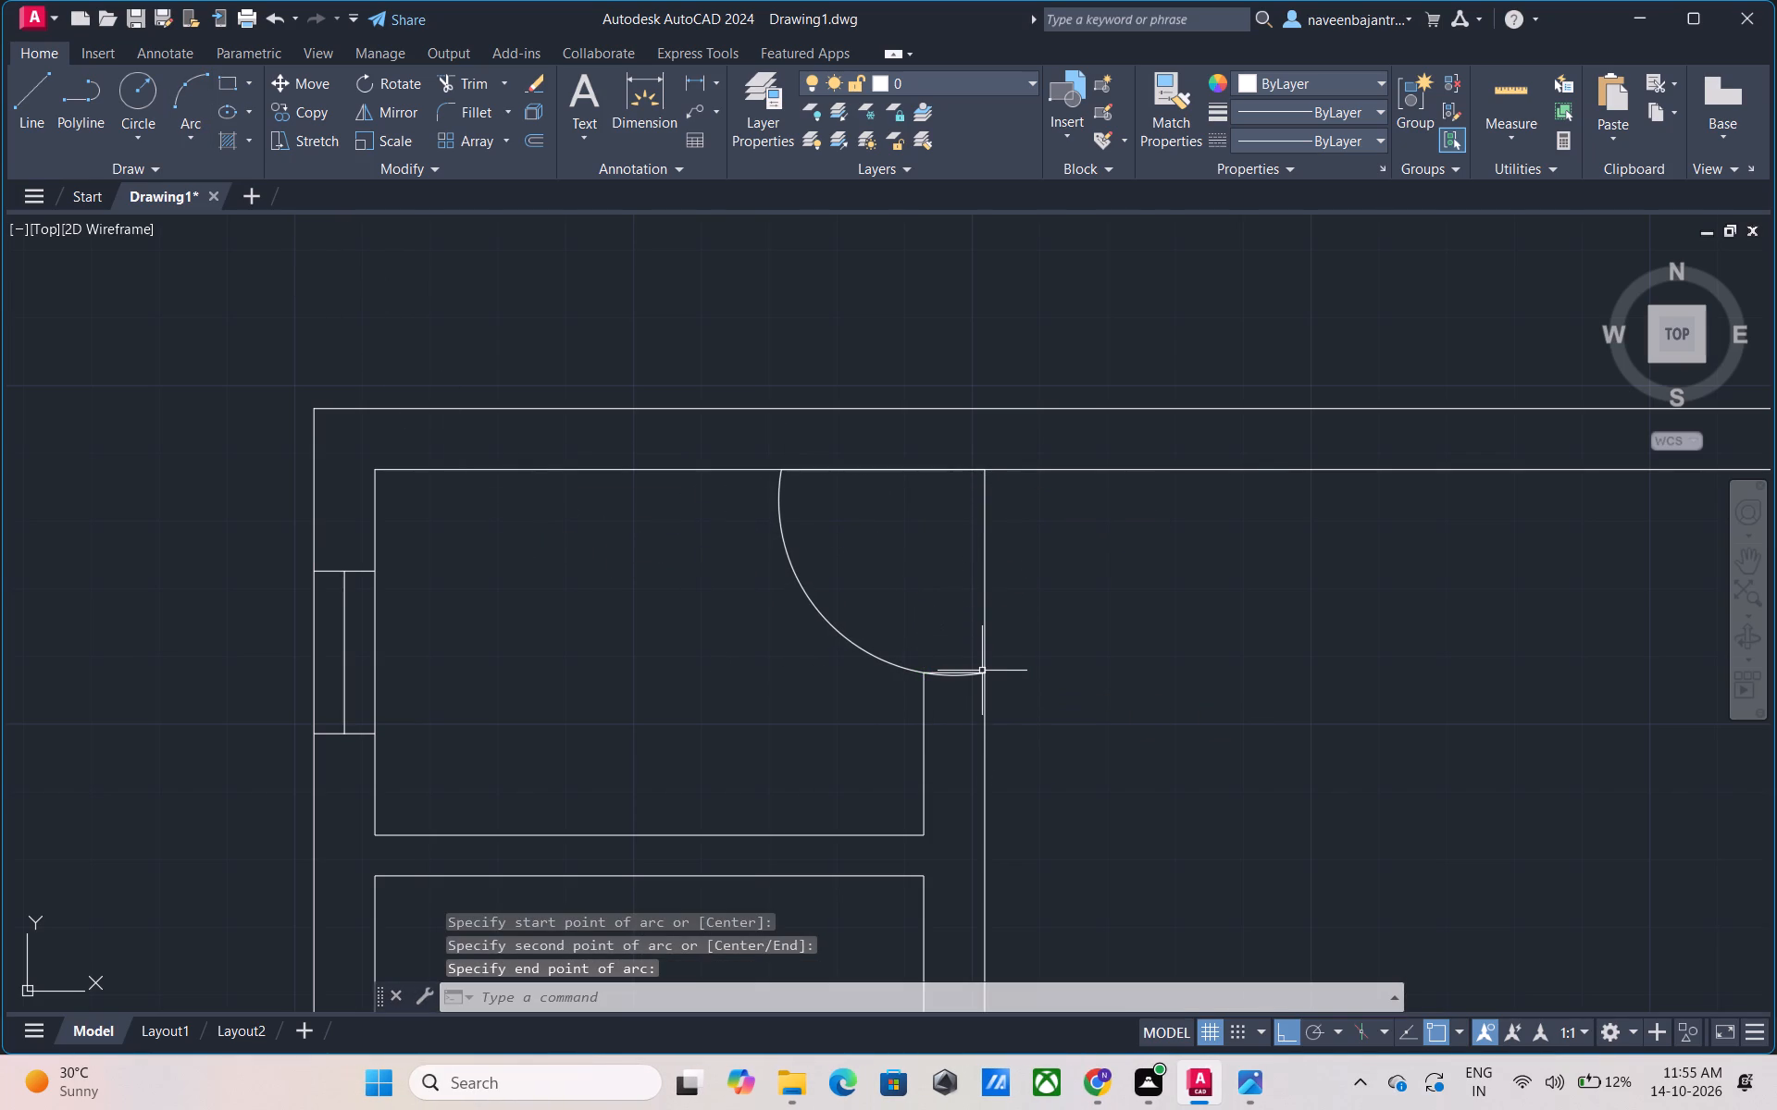
Trim away the line across the north doorway and the partition's short end line beside the door-swing arc.
text(TR)
key(space)
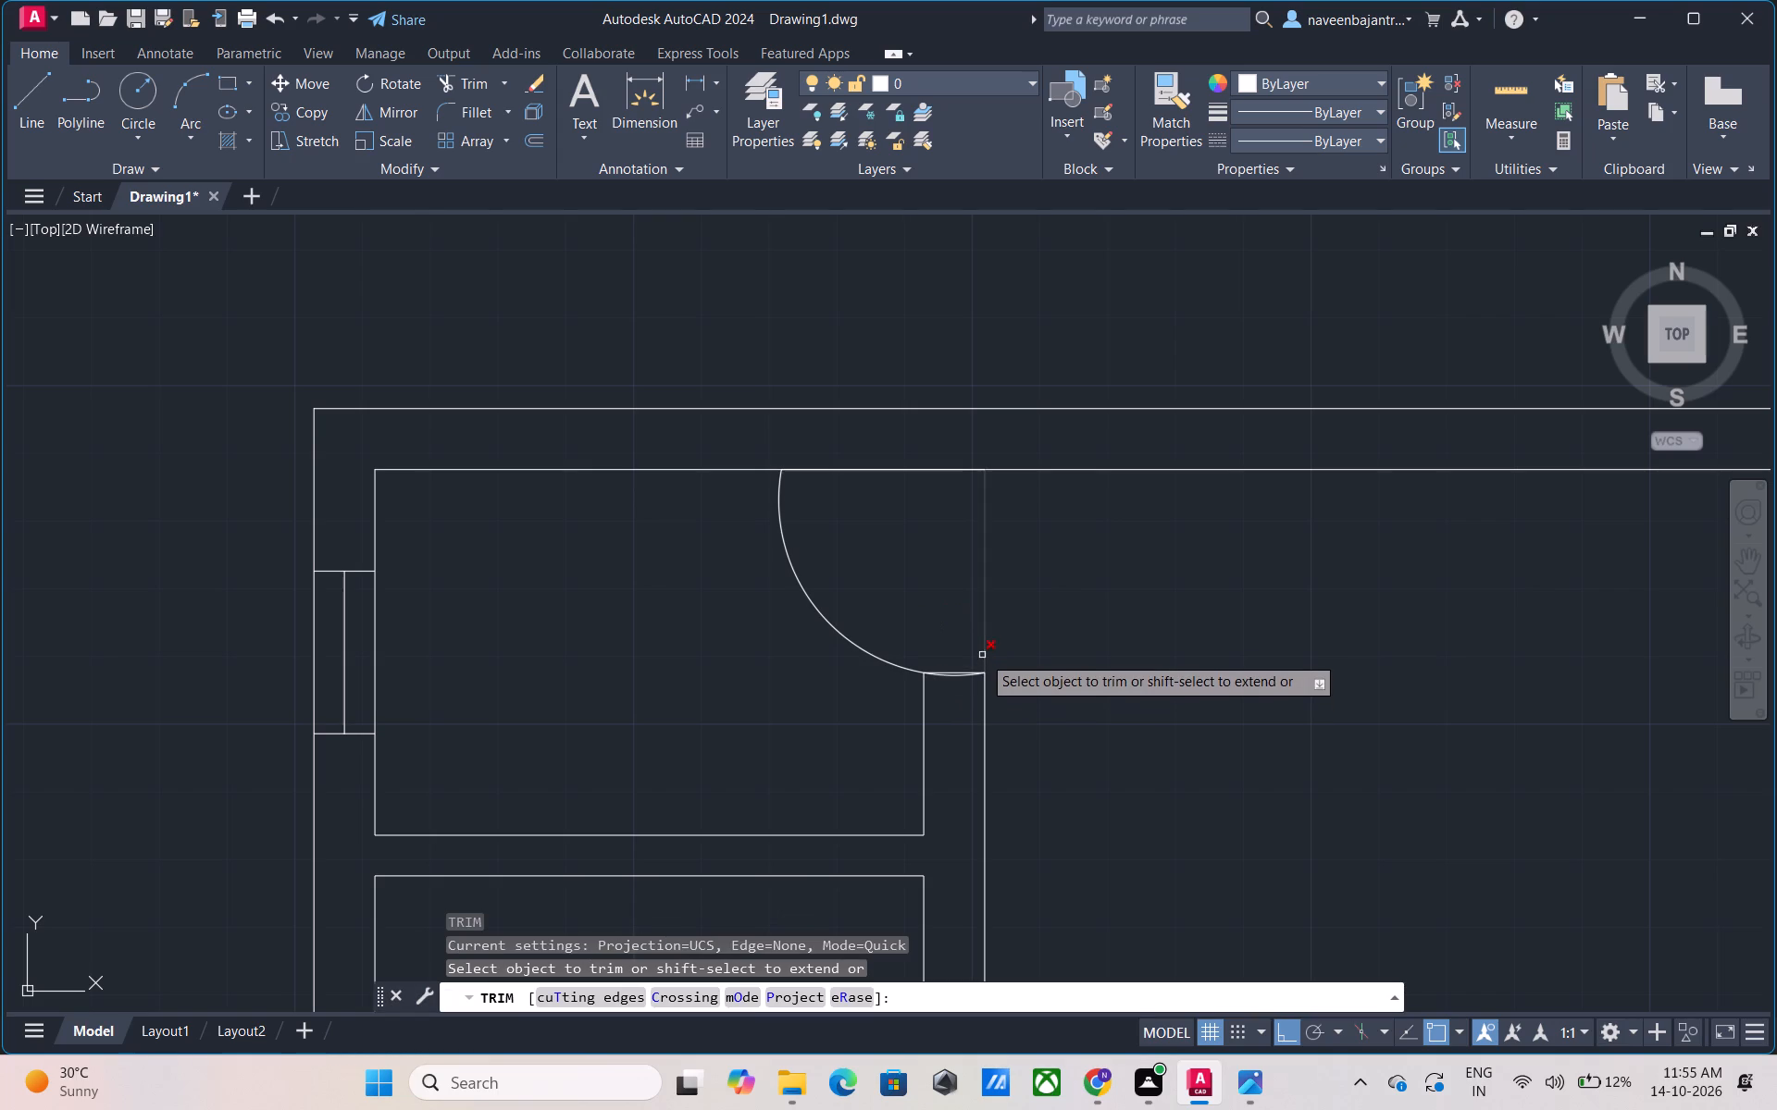
click(982, 646)
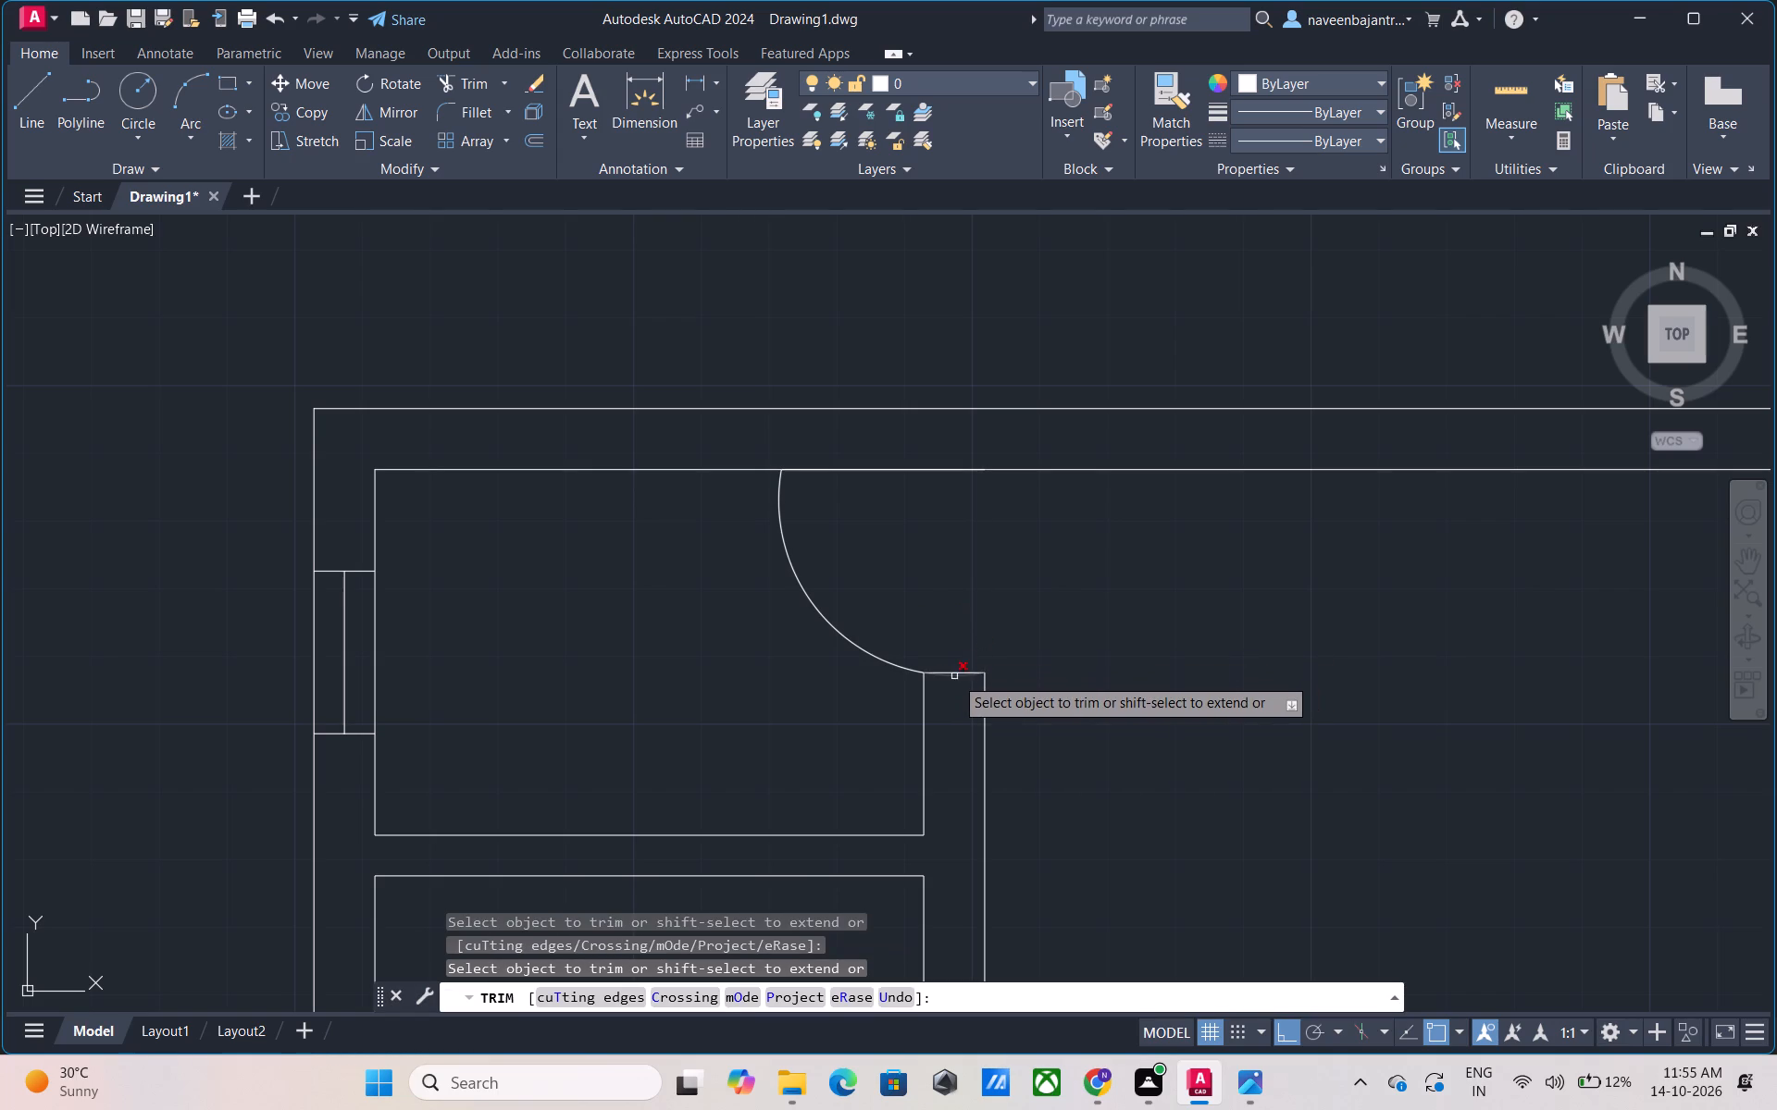
scroll(954, 676, up, 4)
click(951, 659)
scroll(951, 659, down, 4)
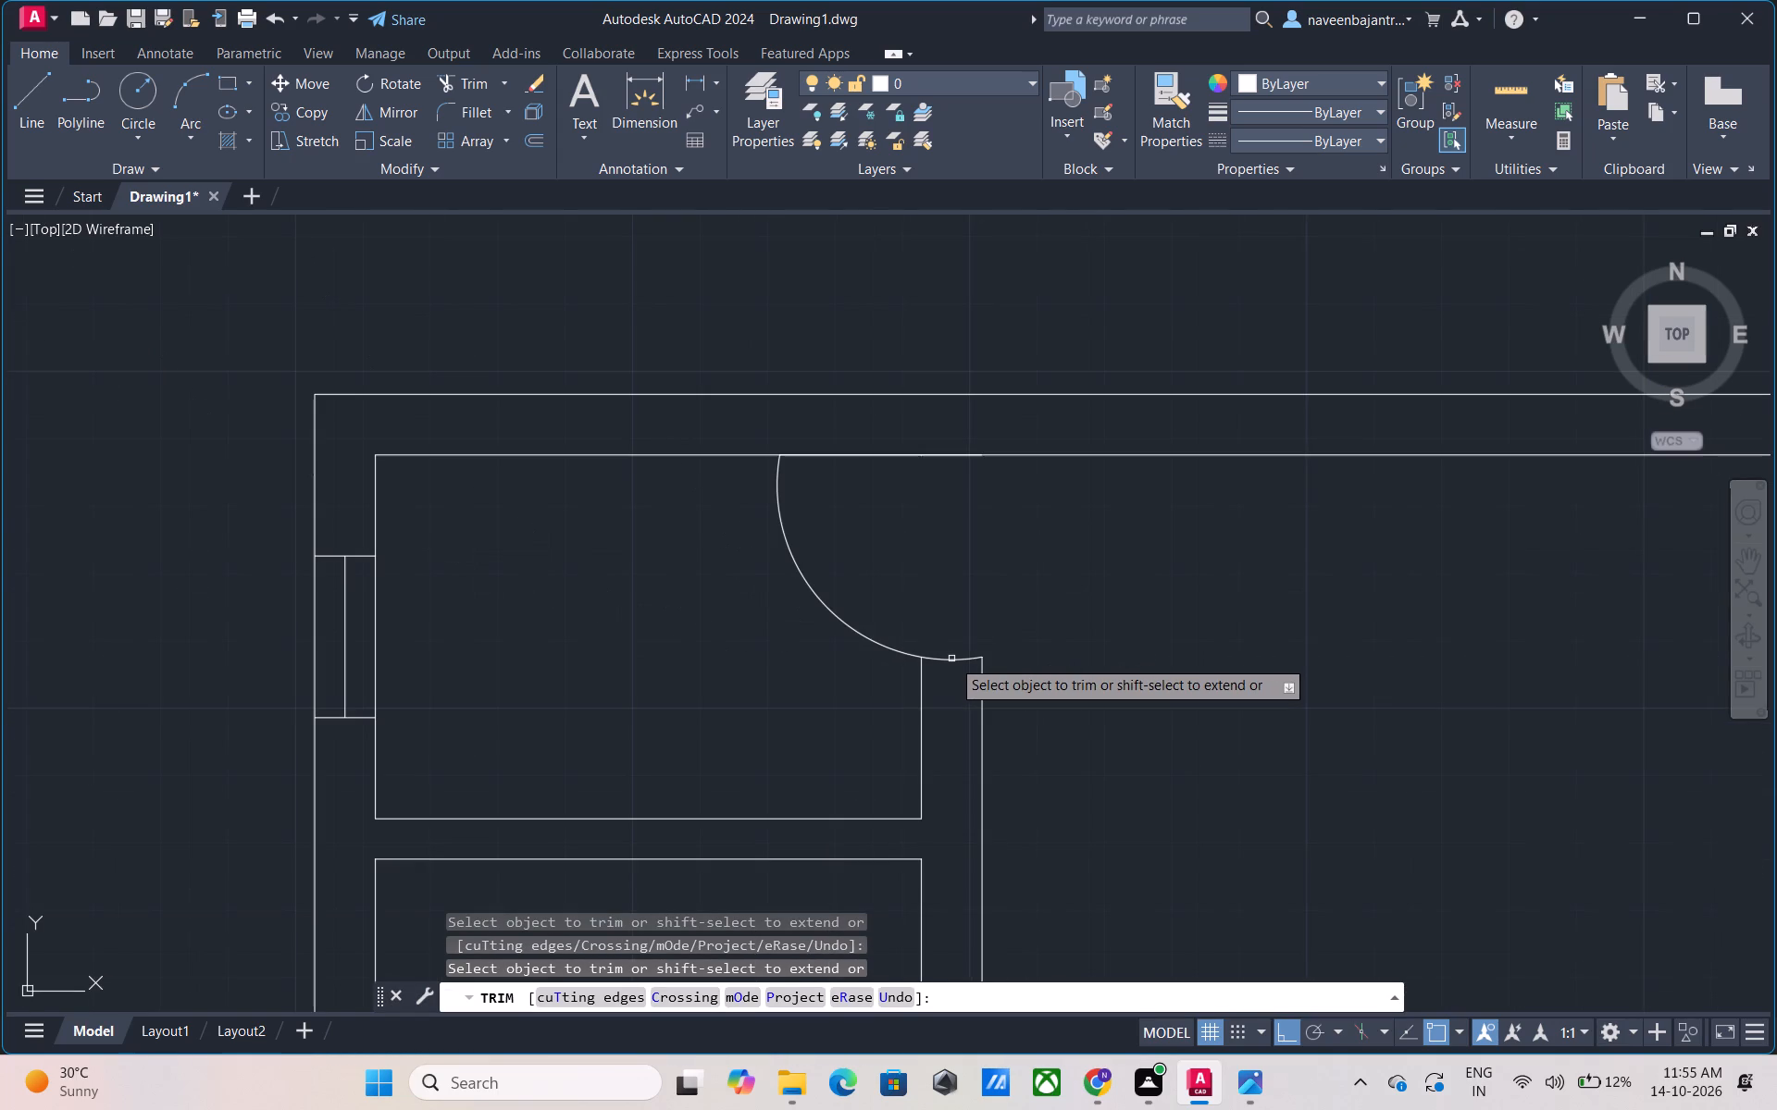
scroll(1038, 646, down, 3)
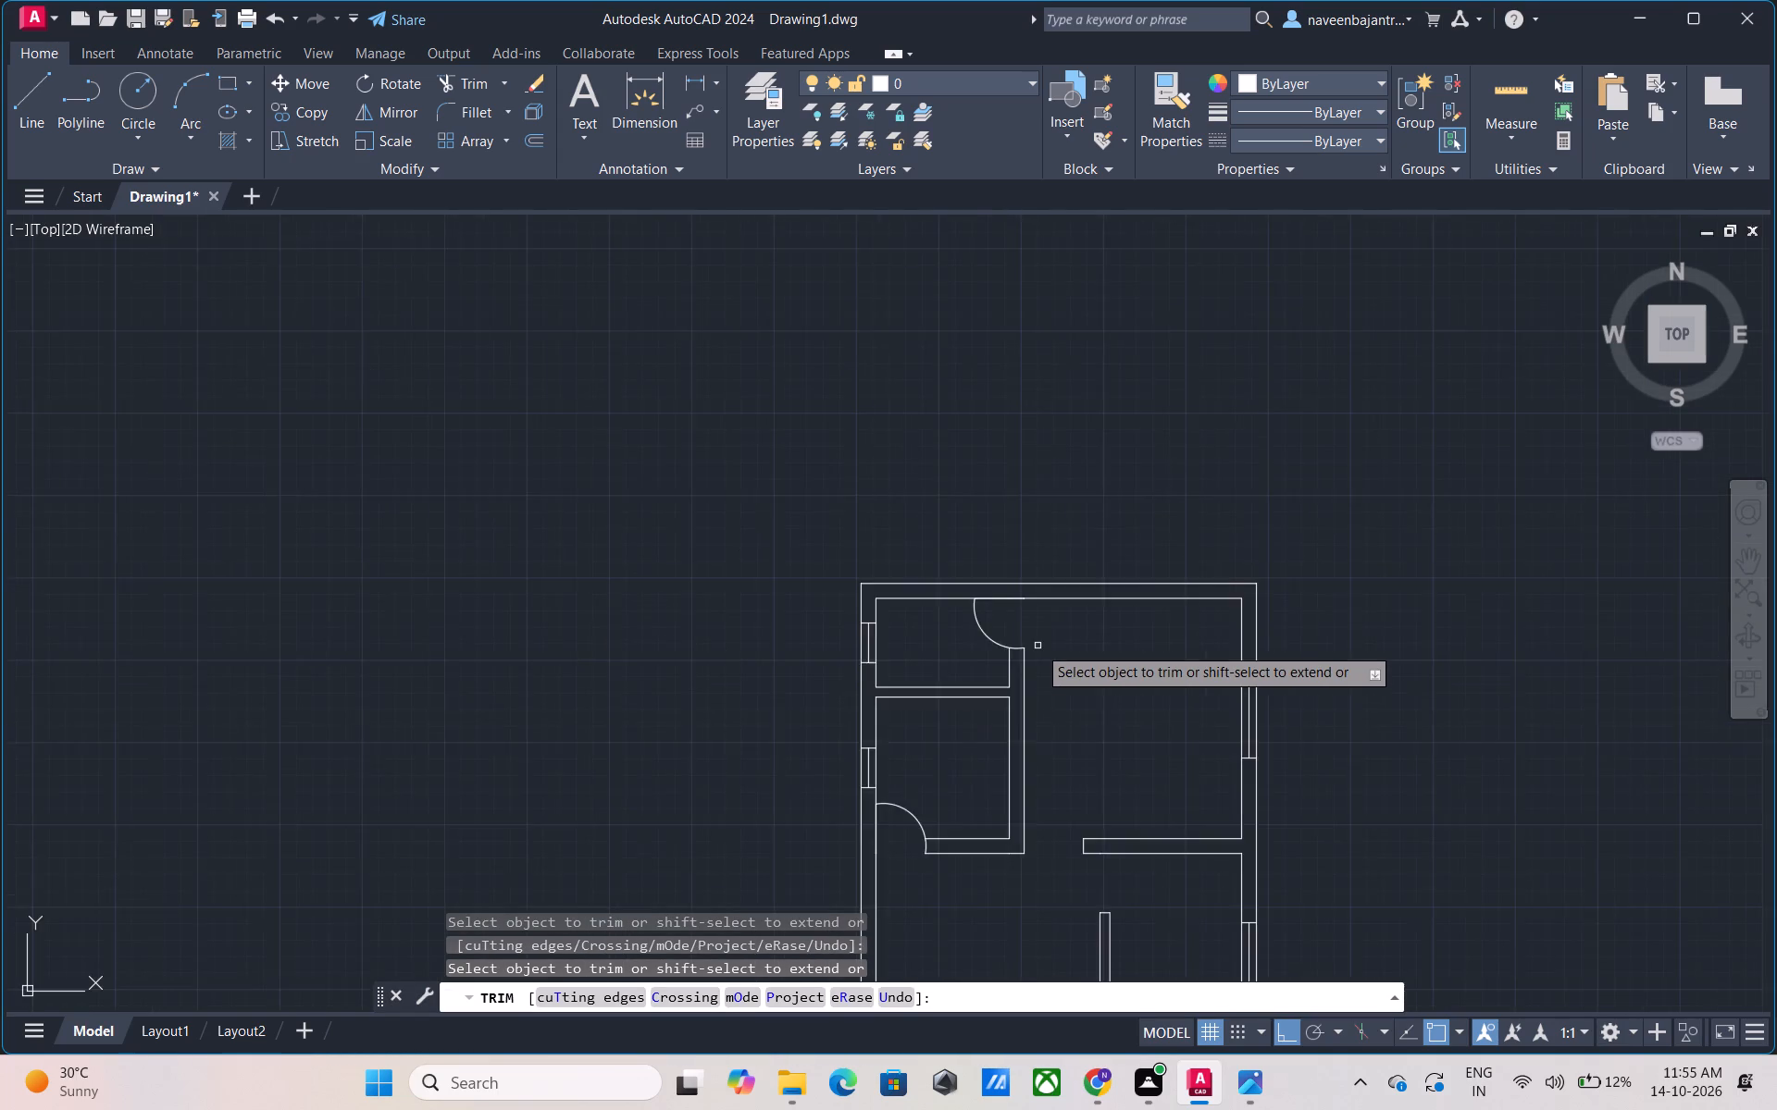
scroll(1038, 646, down, 1)
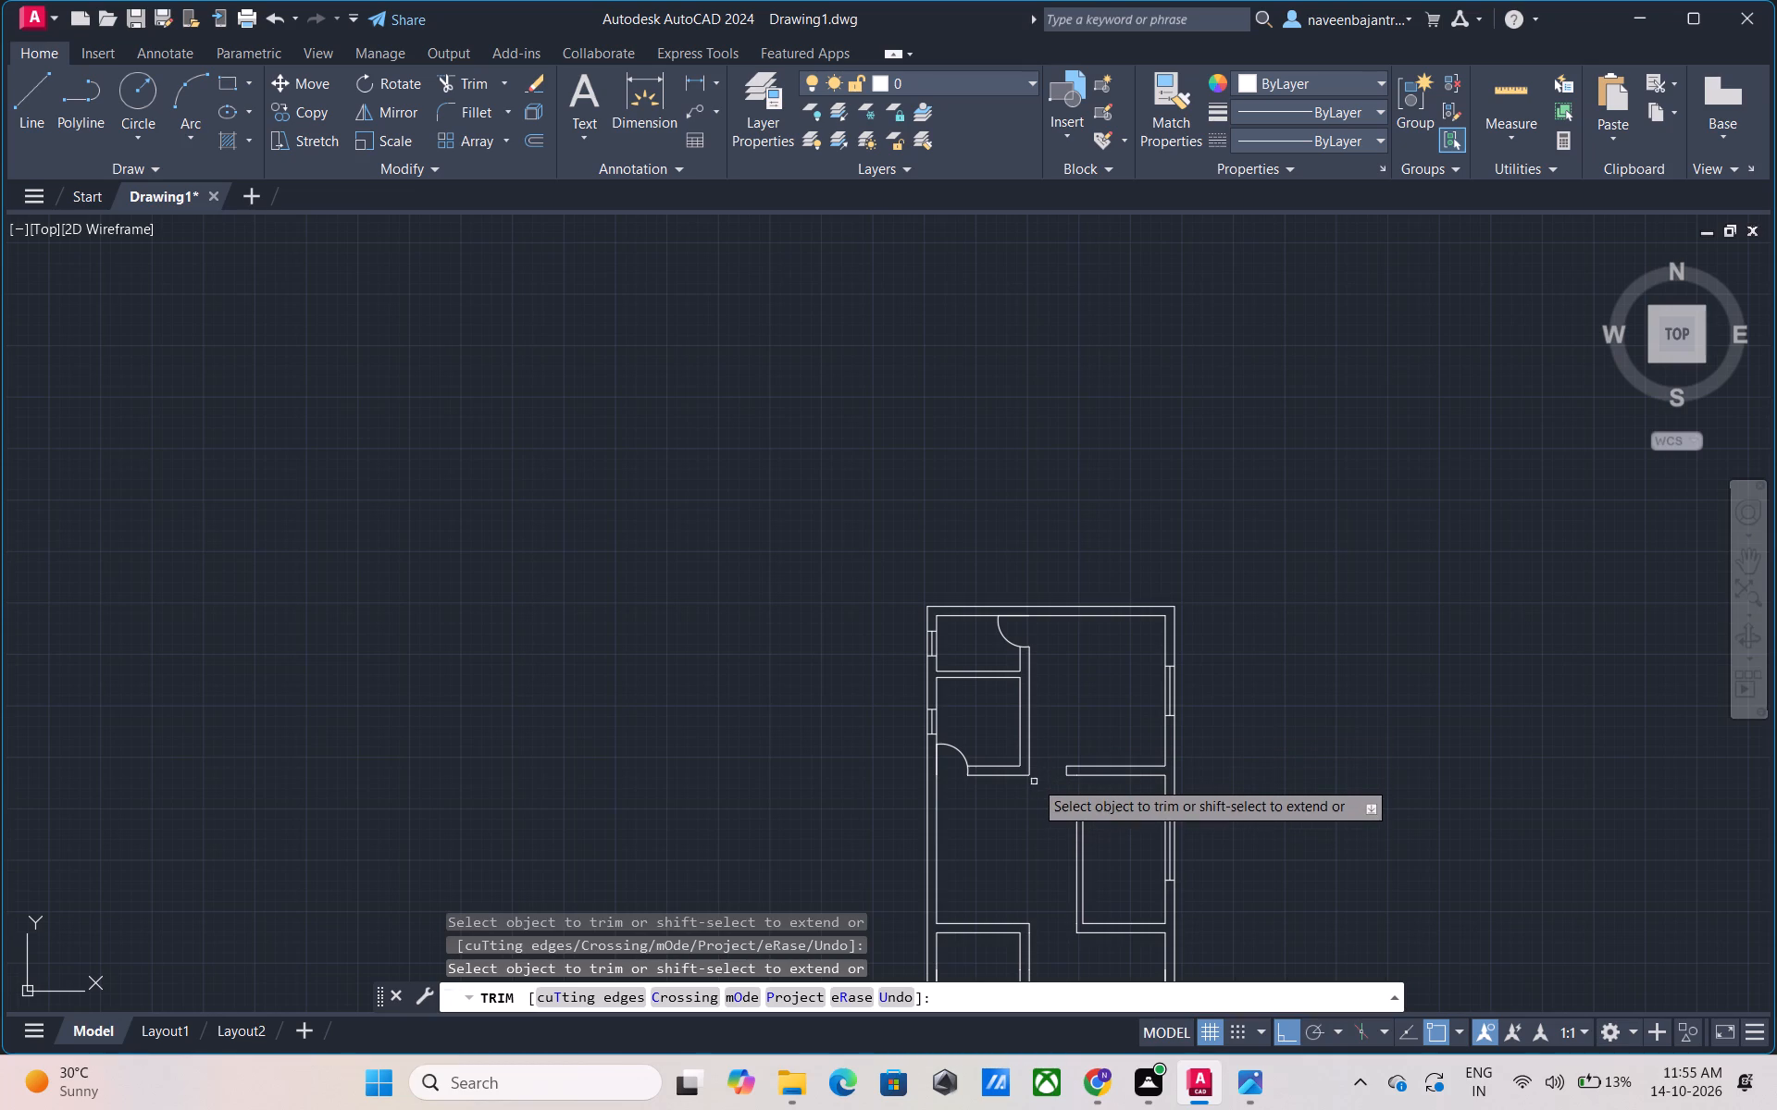
scroll(1034, 762, up, 4)
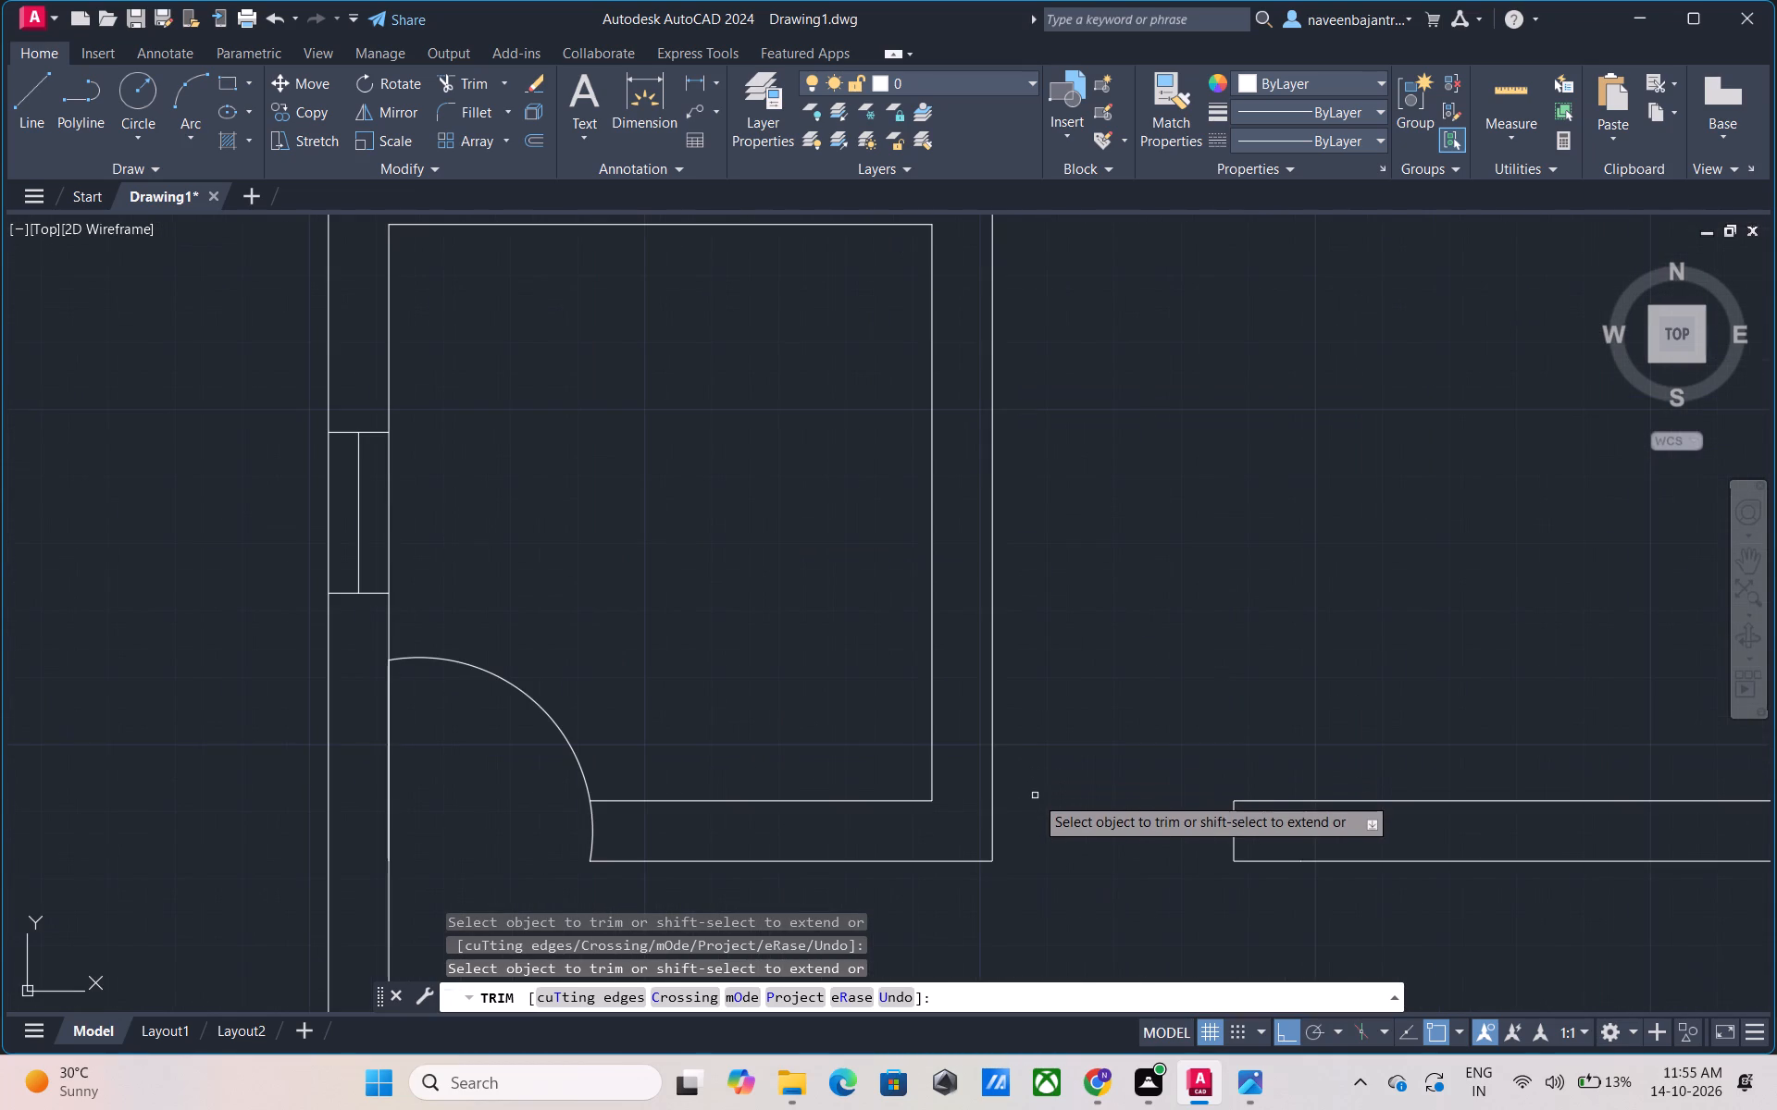
middle_drag(1035, 795, 1013, 710)
key(Escape)
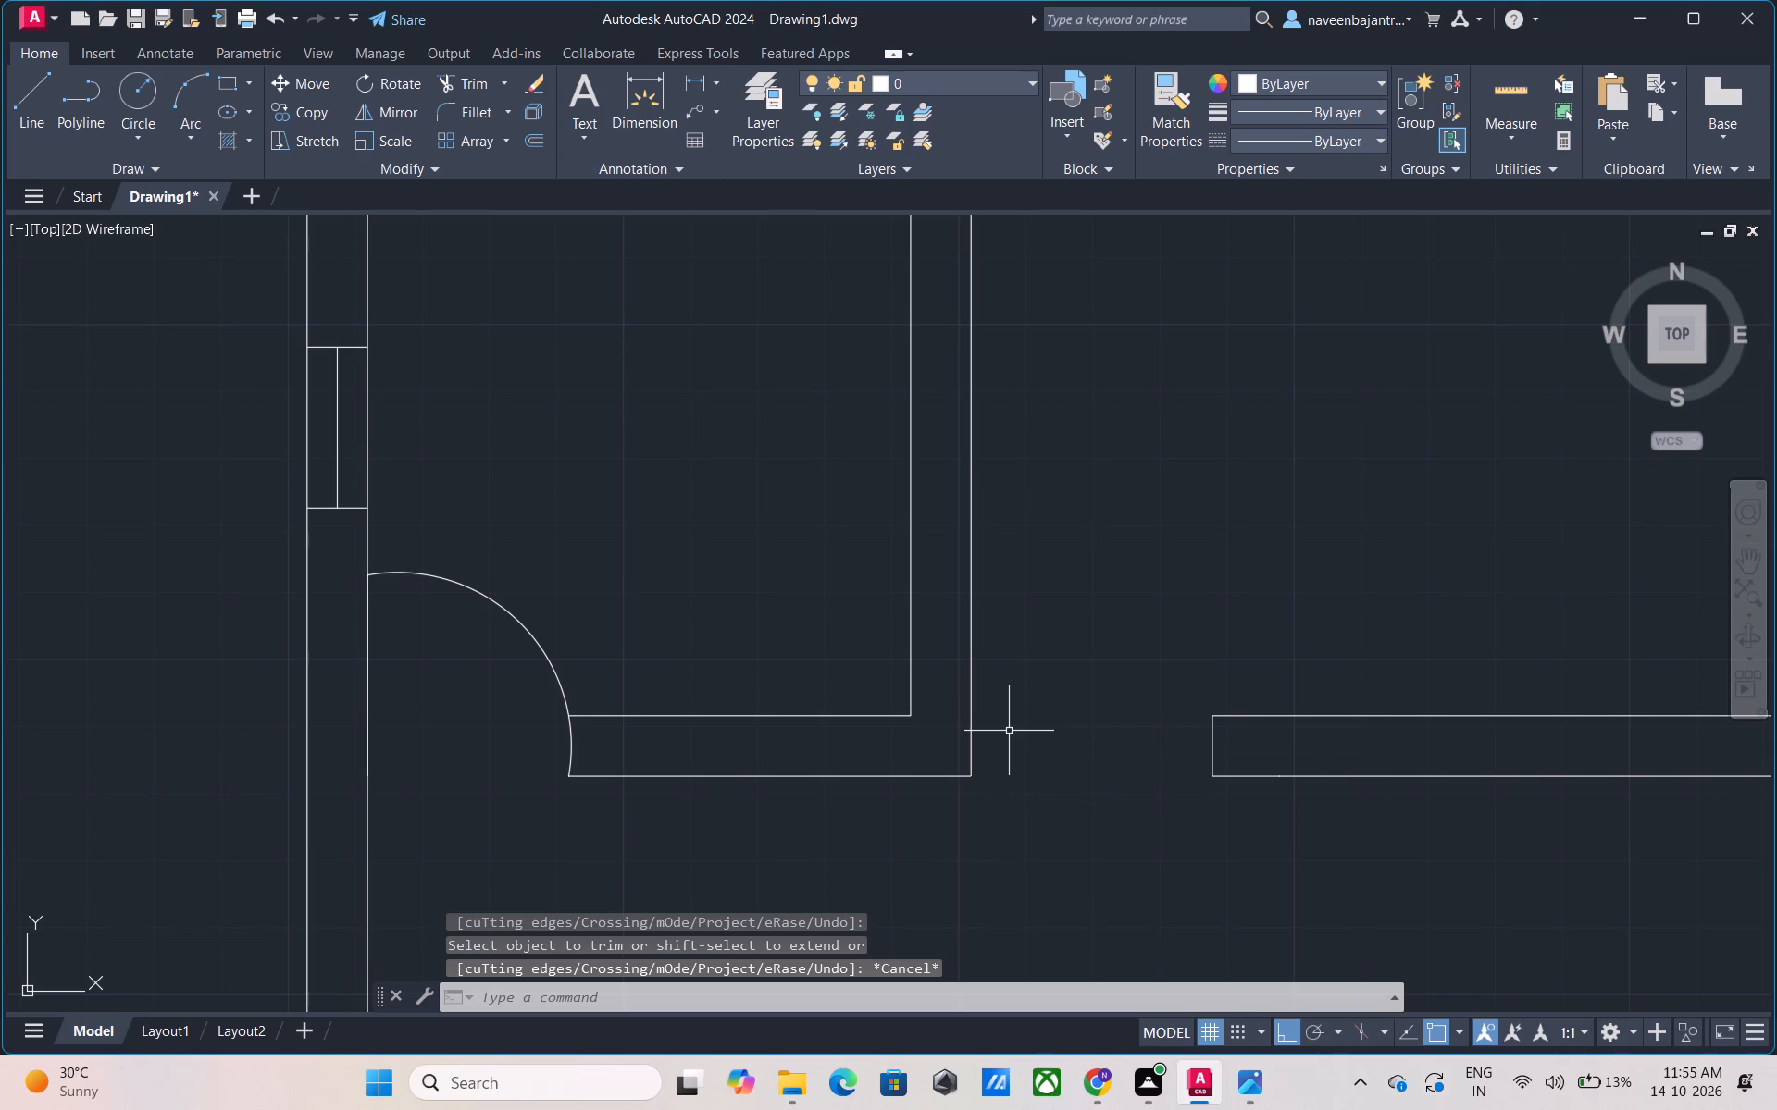
Draw a 3' door-leaf line north along the long partition's east face, starting from its southeast outer corner at the central doorway.
text(L)
key(space)
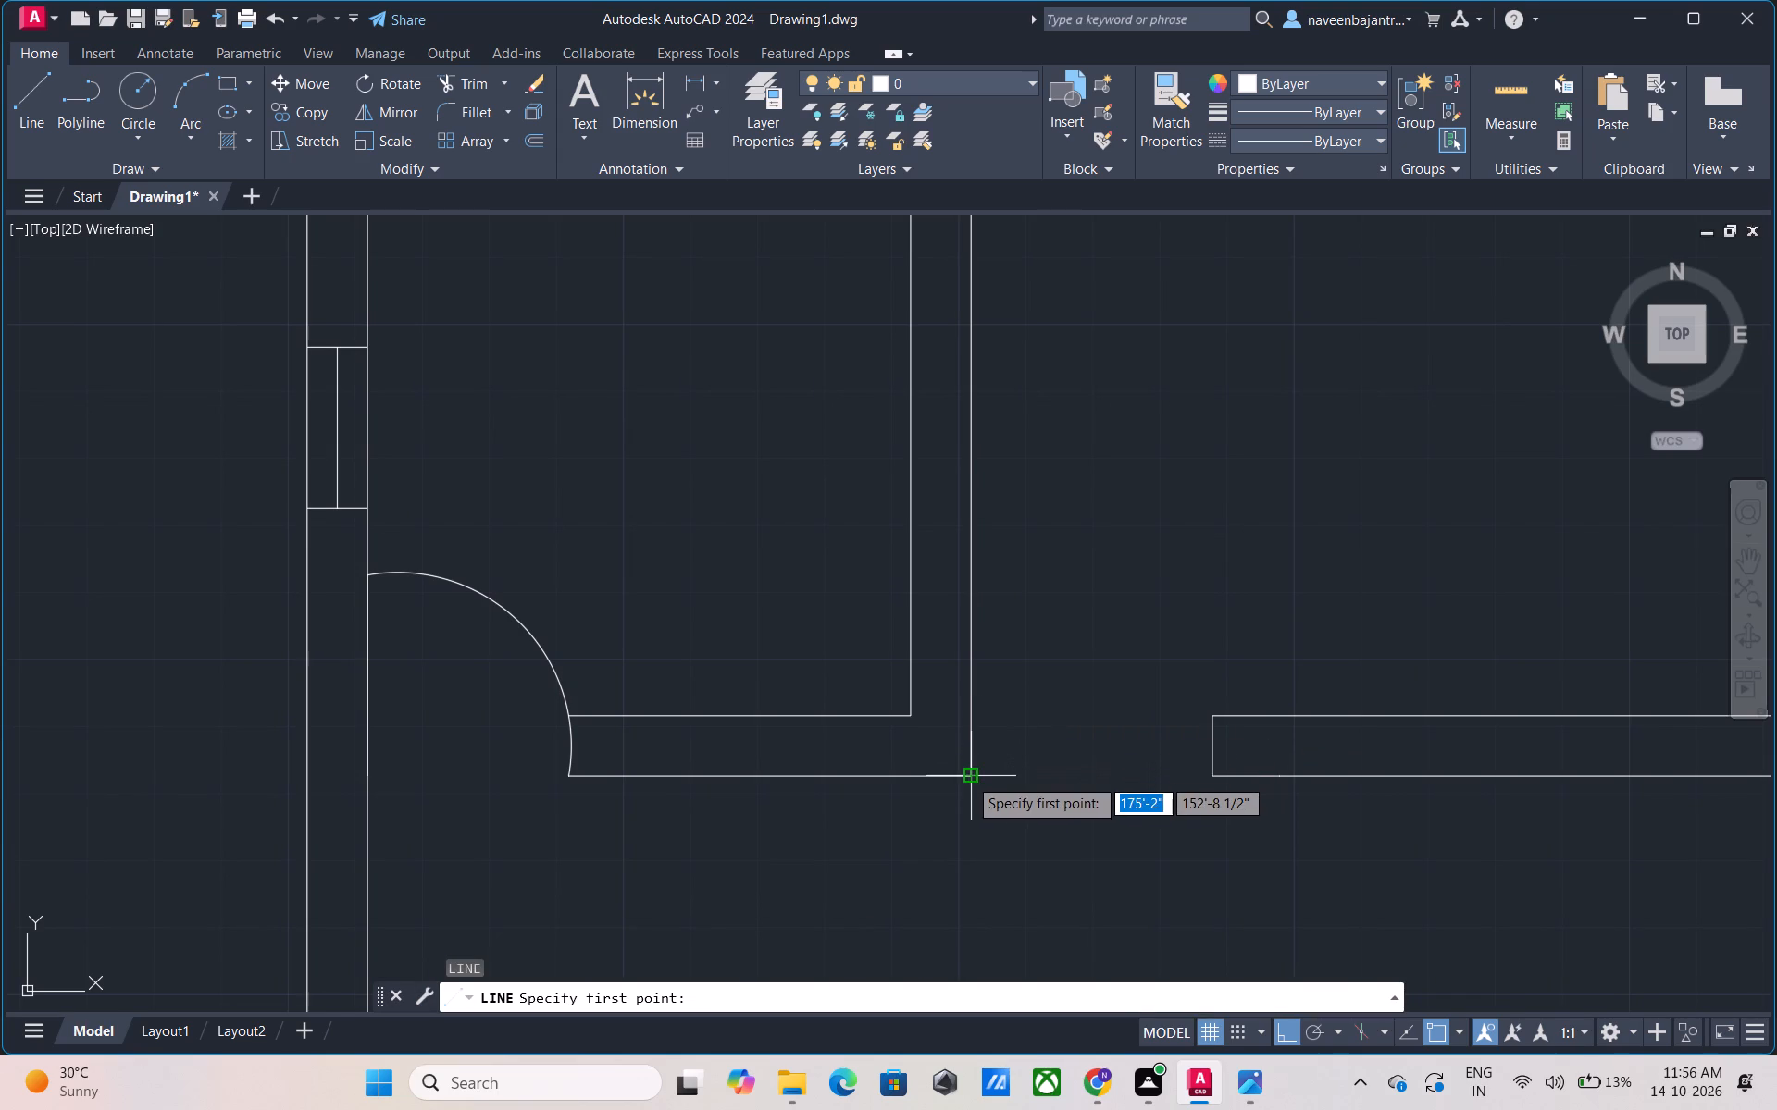
click(968, 777)
key(3)
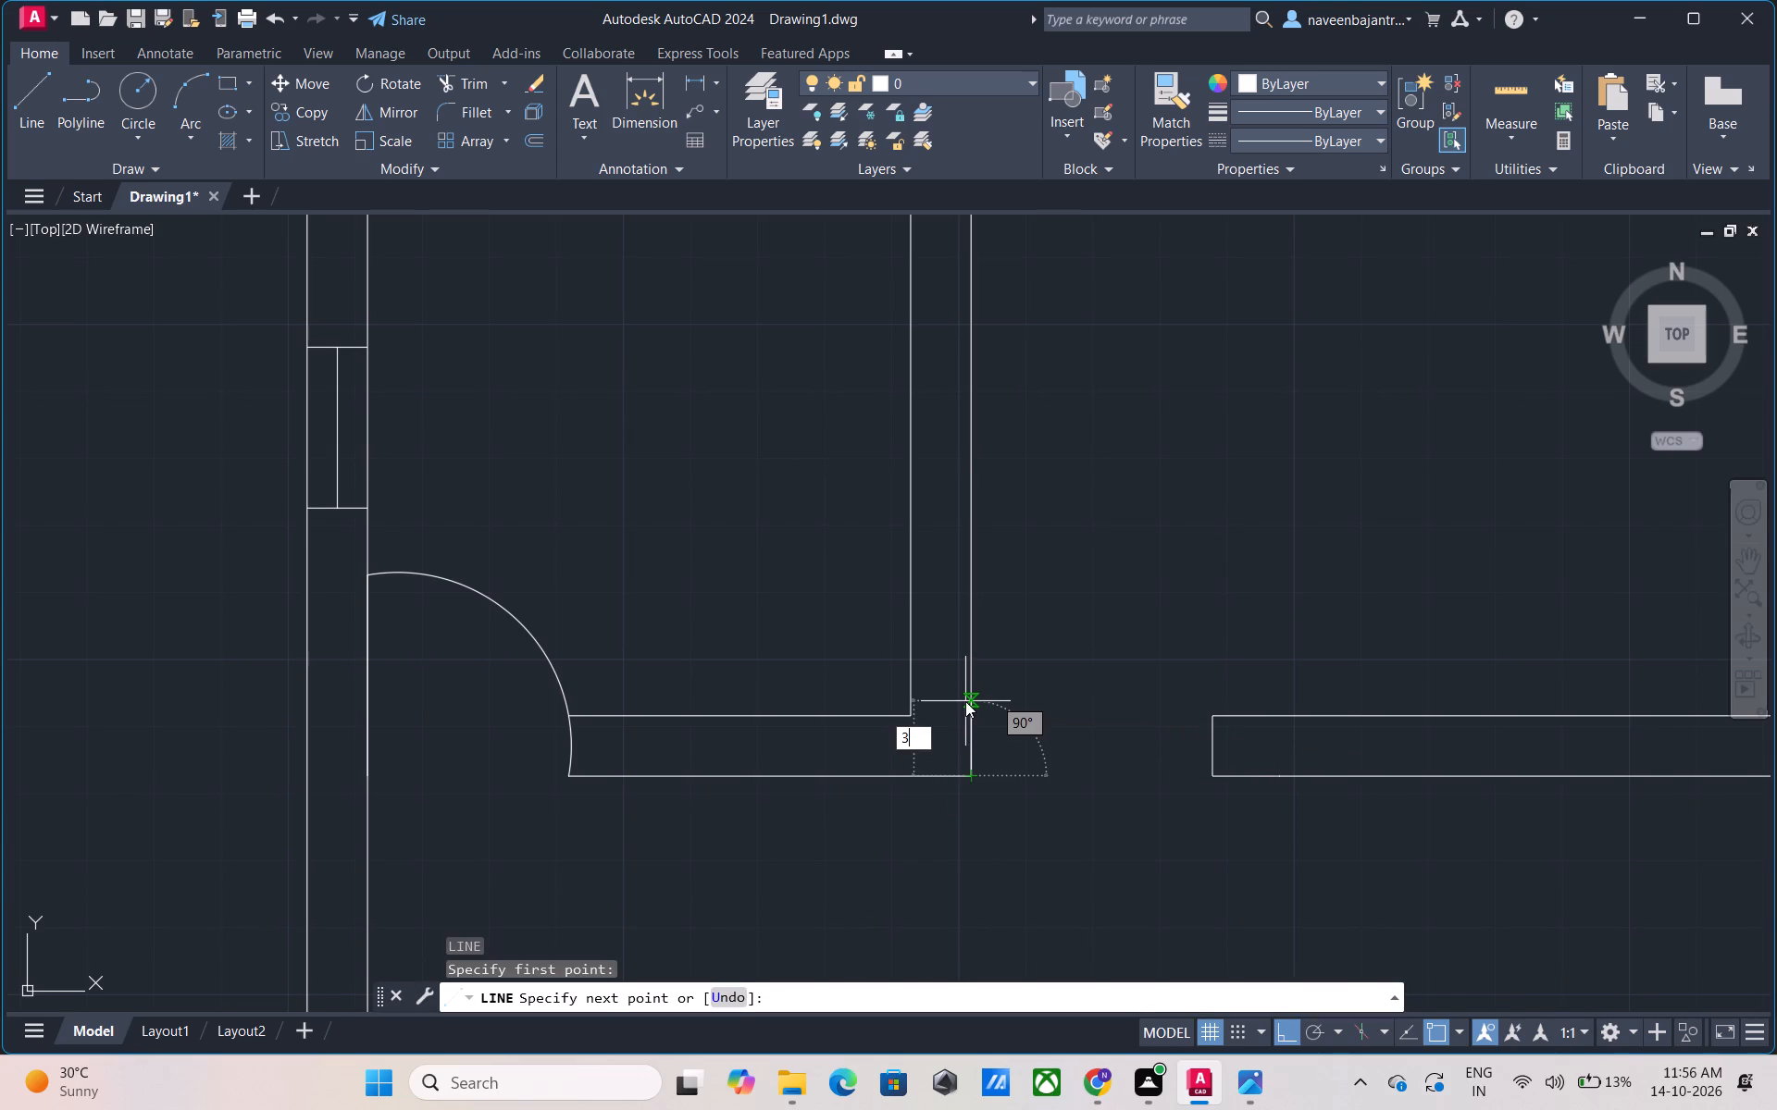
key(apostrophe)
key(Return)
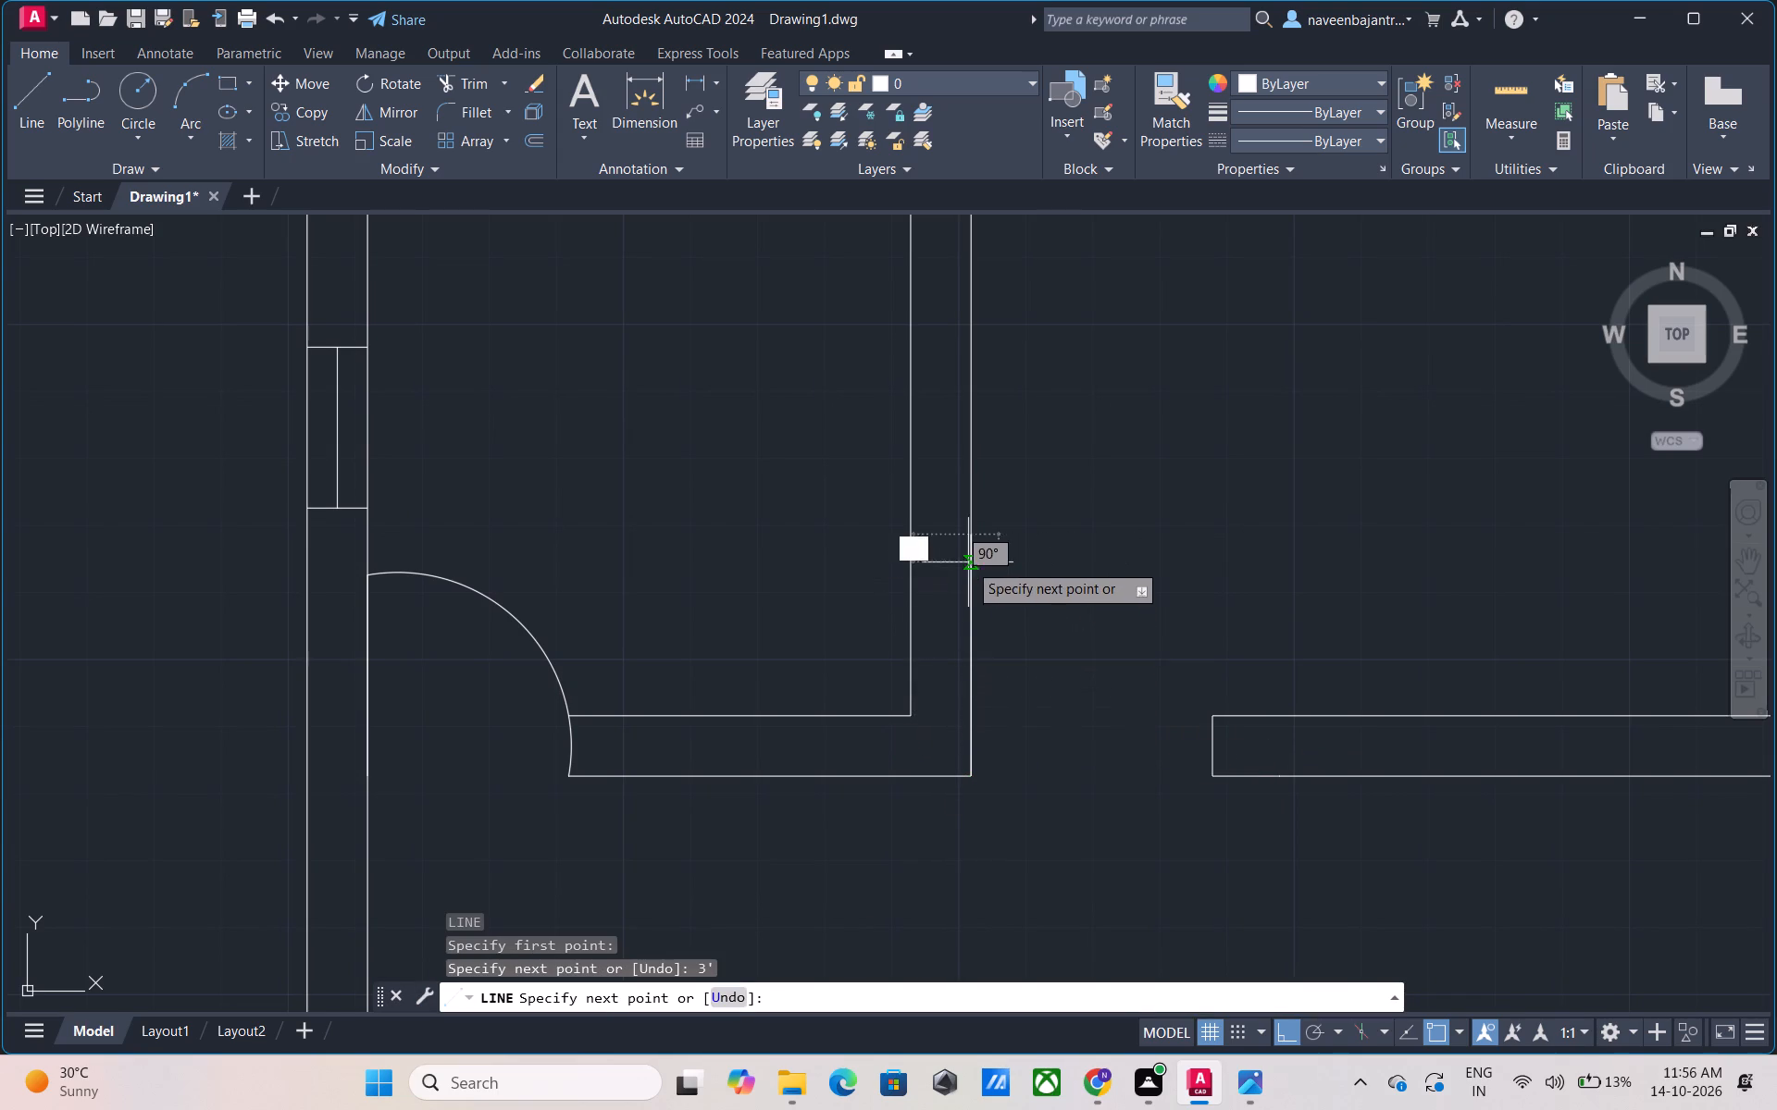
key(Escape)
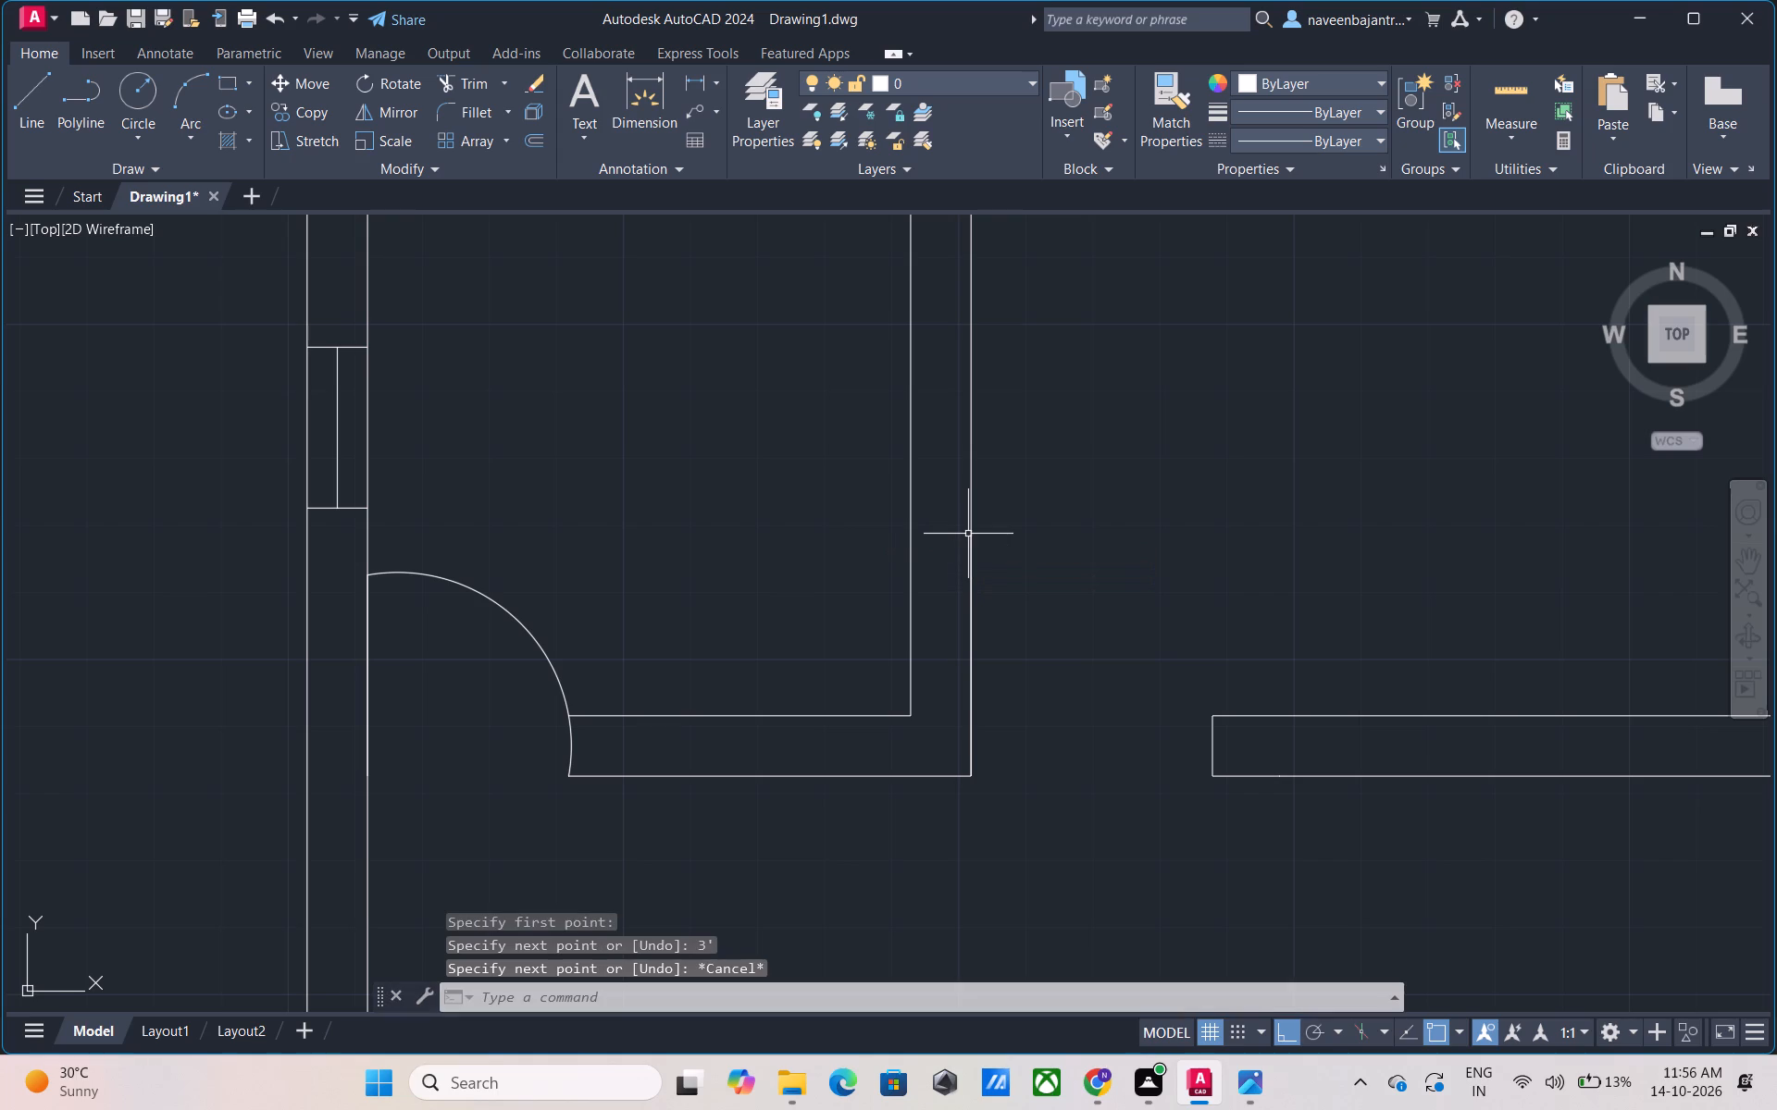
Draw a three-point swing arc from the 3' leaf line's north end through the east partition end's north corner to its south corner.
click(190, 102)
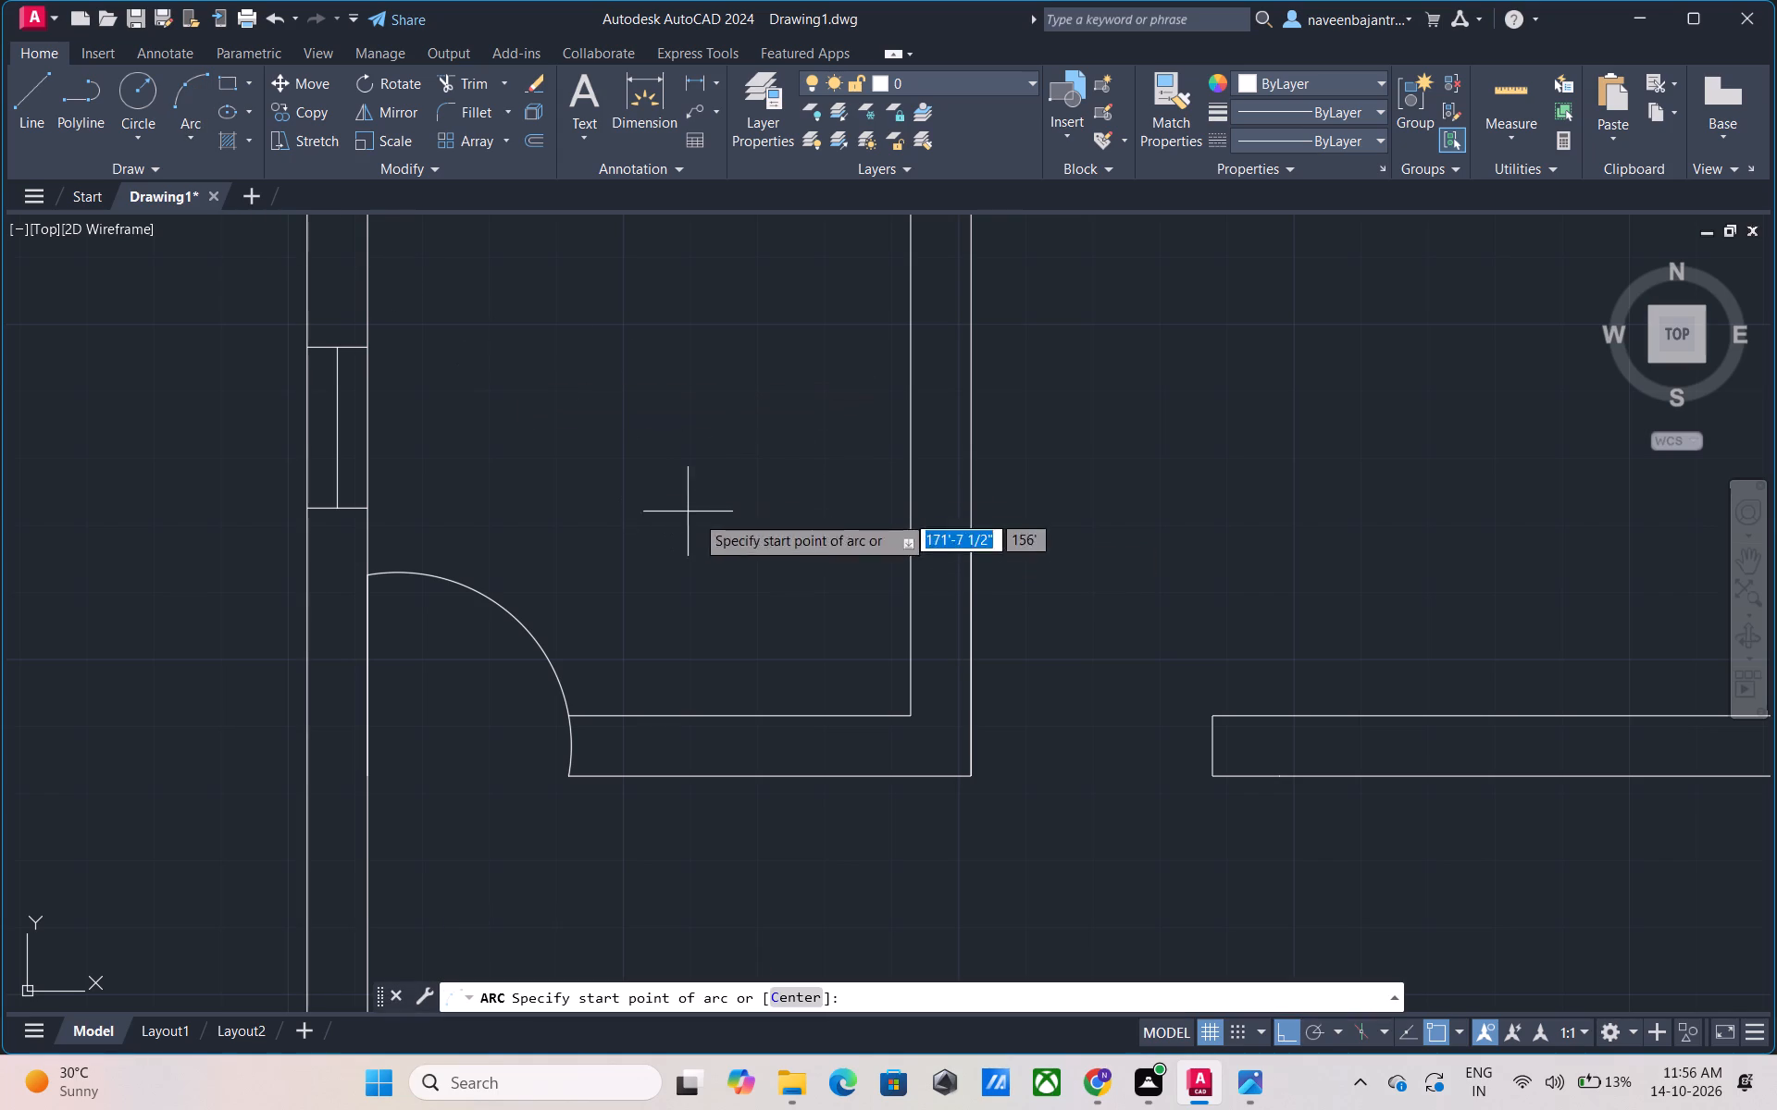
click(969, 539)
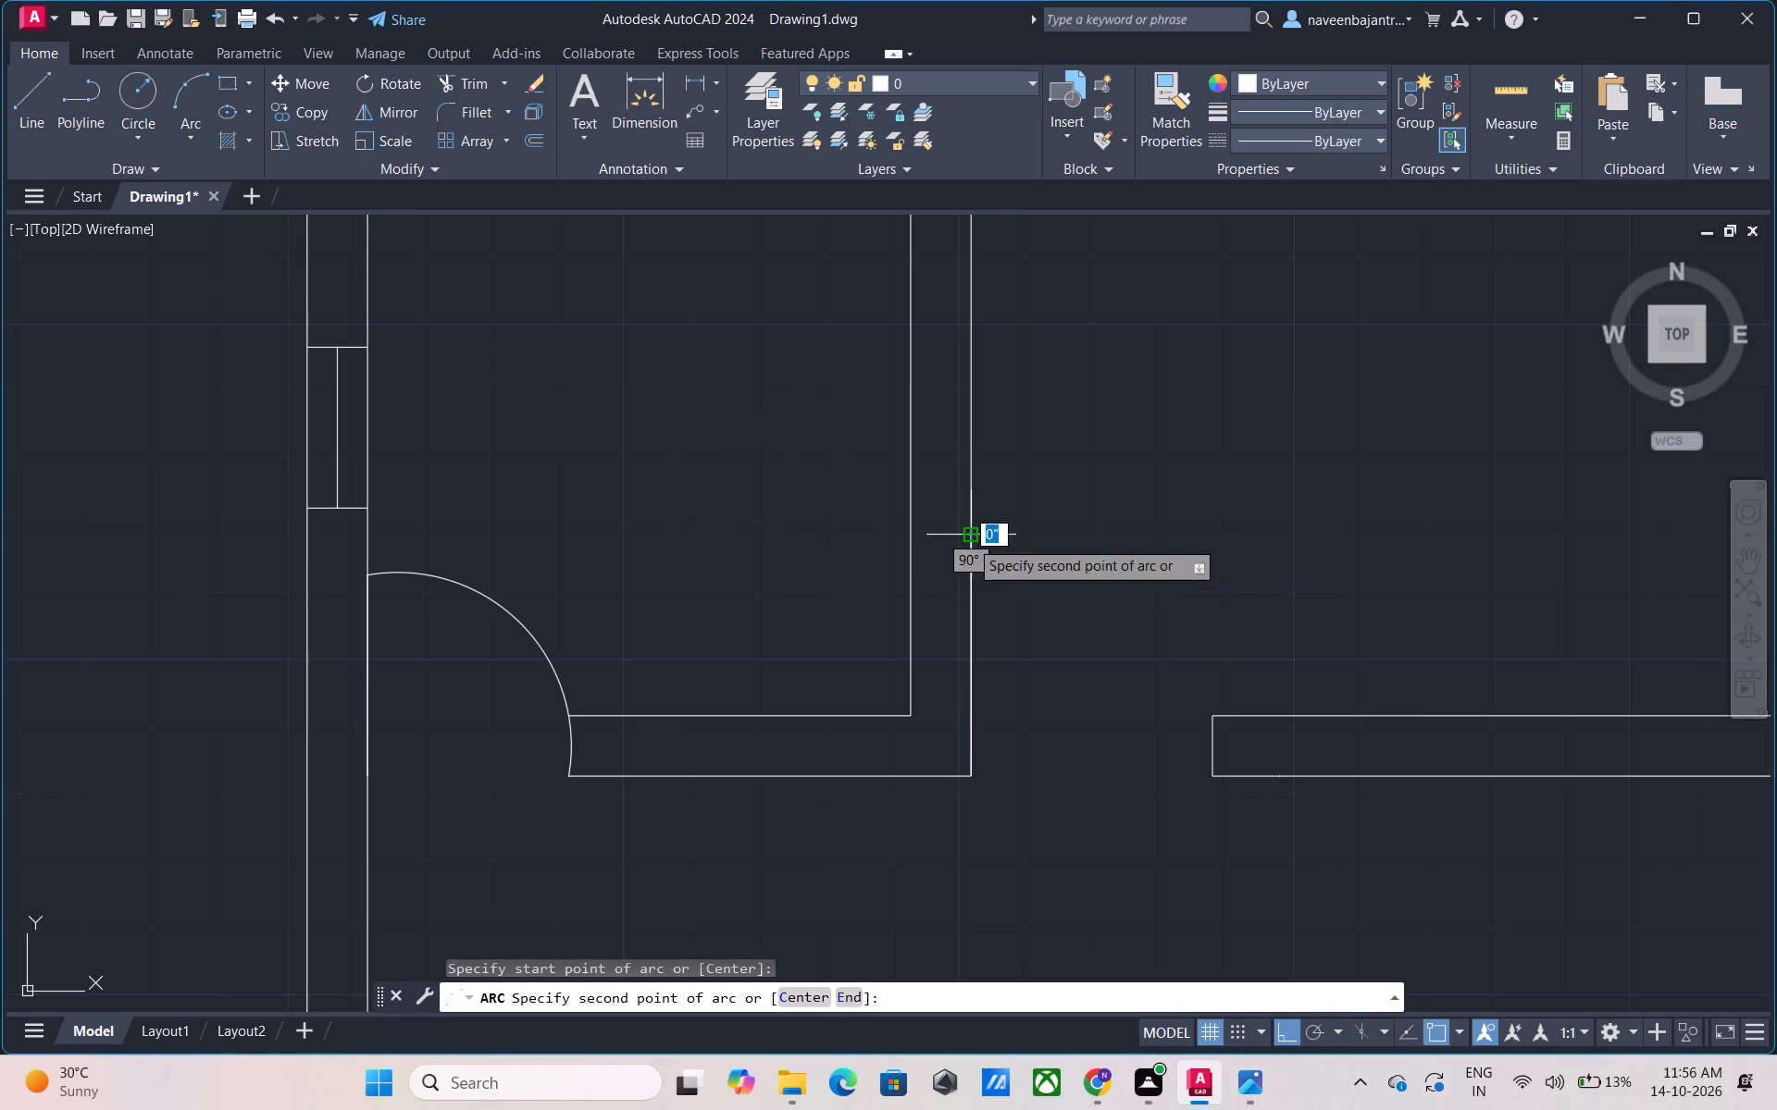
click(1213, 714)
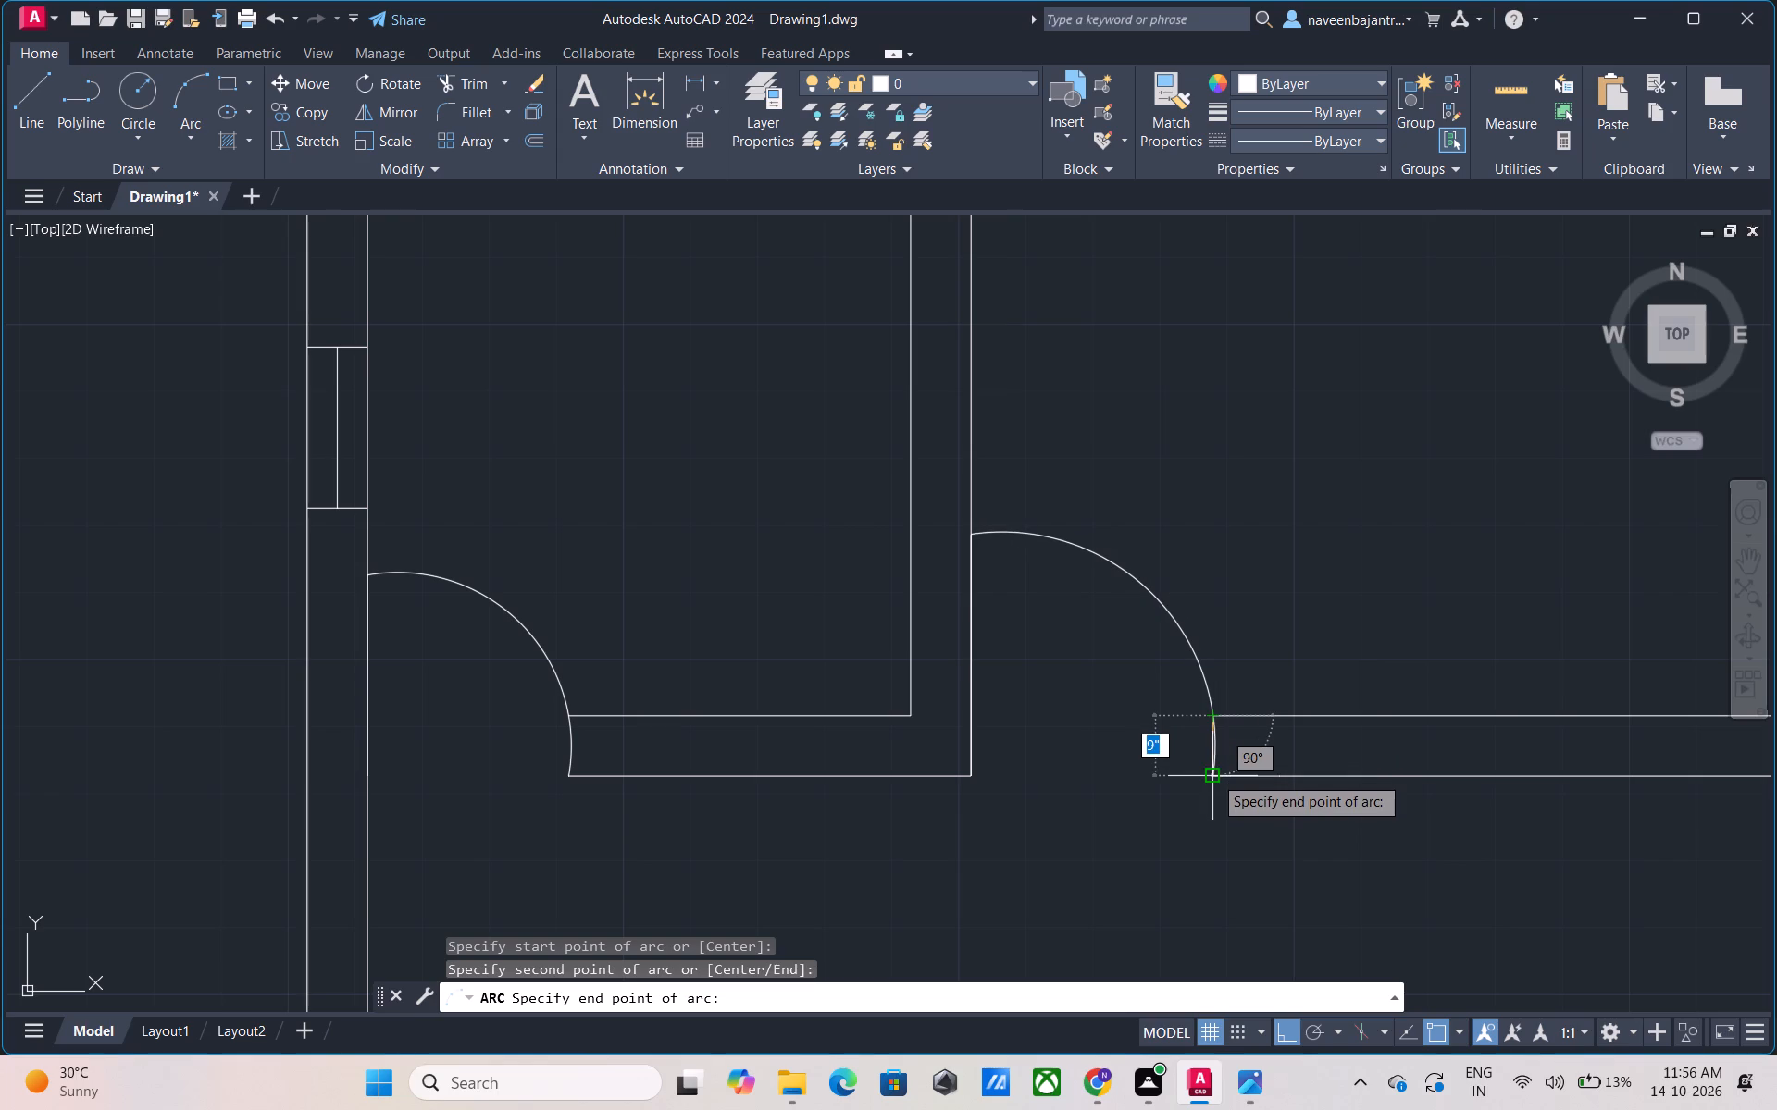
click(1213, 775)
key(Escape)
Trim away the east partition's short end line beside the central door's swing arc.
text(TR)
key(space)
scroll(1213, 774, up, 5)
click(1193, 684)
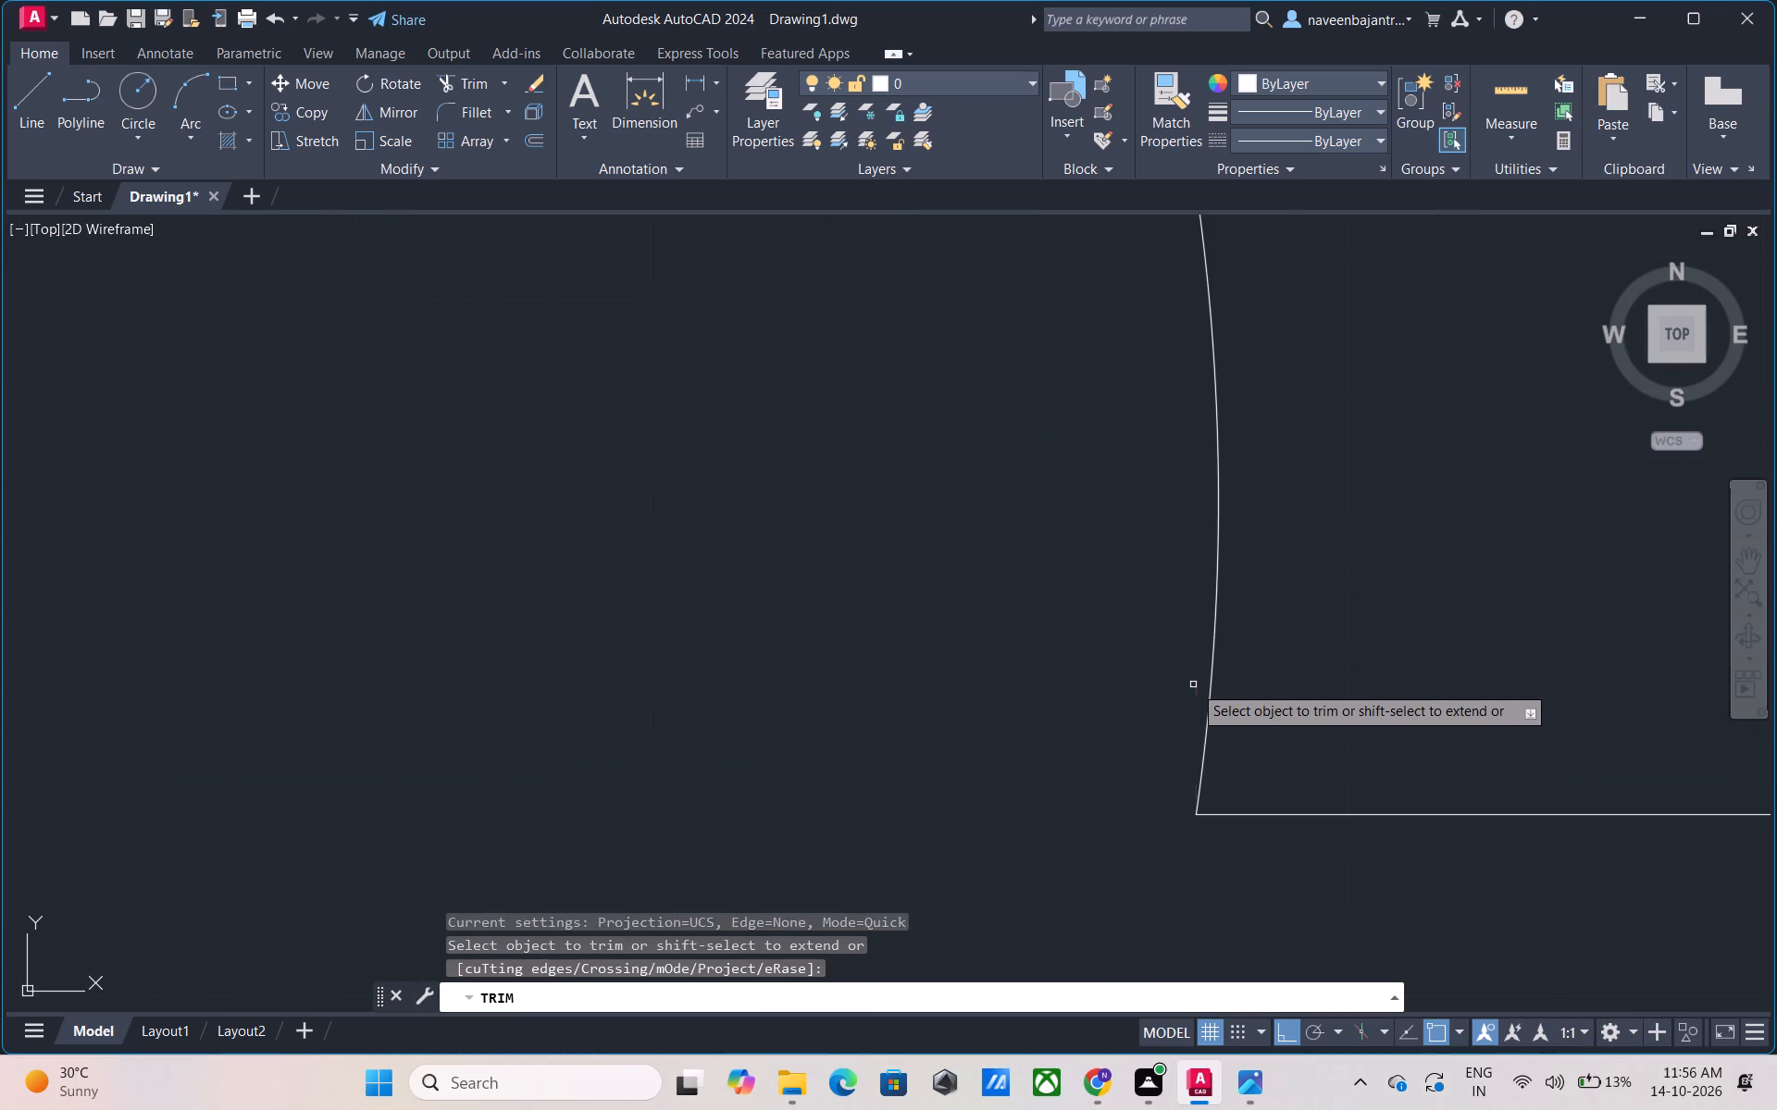
scroll(1193, 684, down, 7)
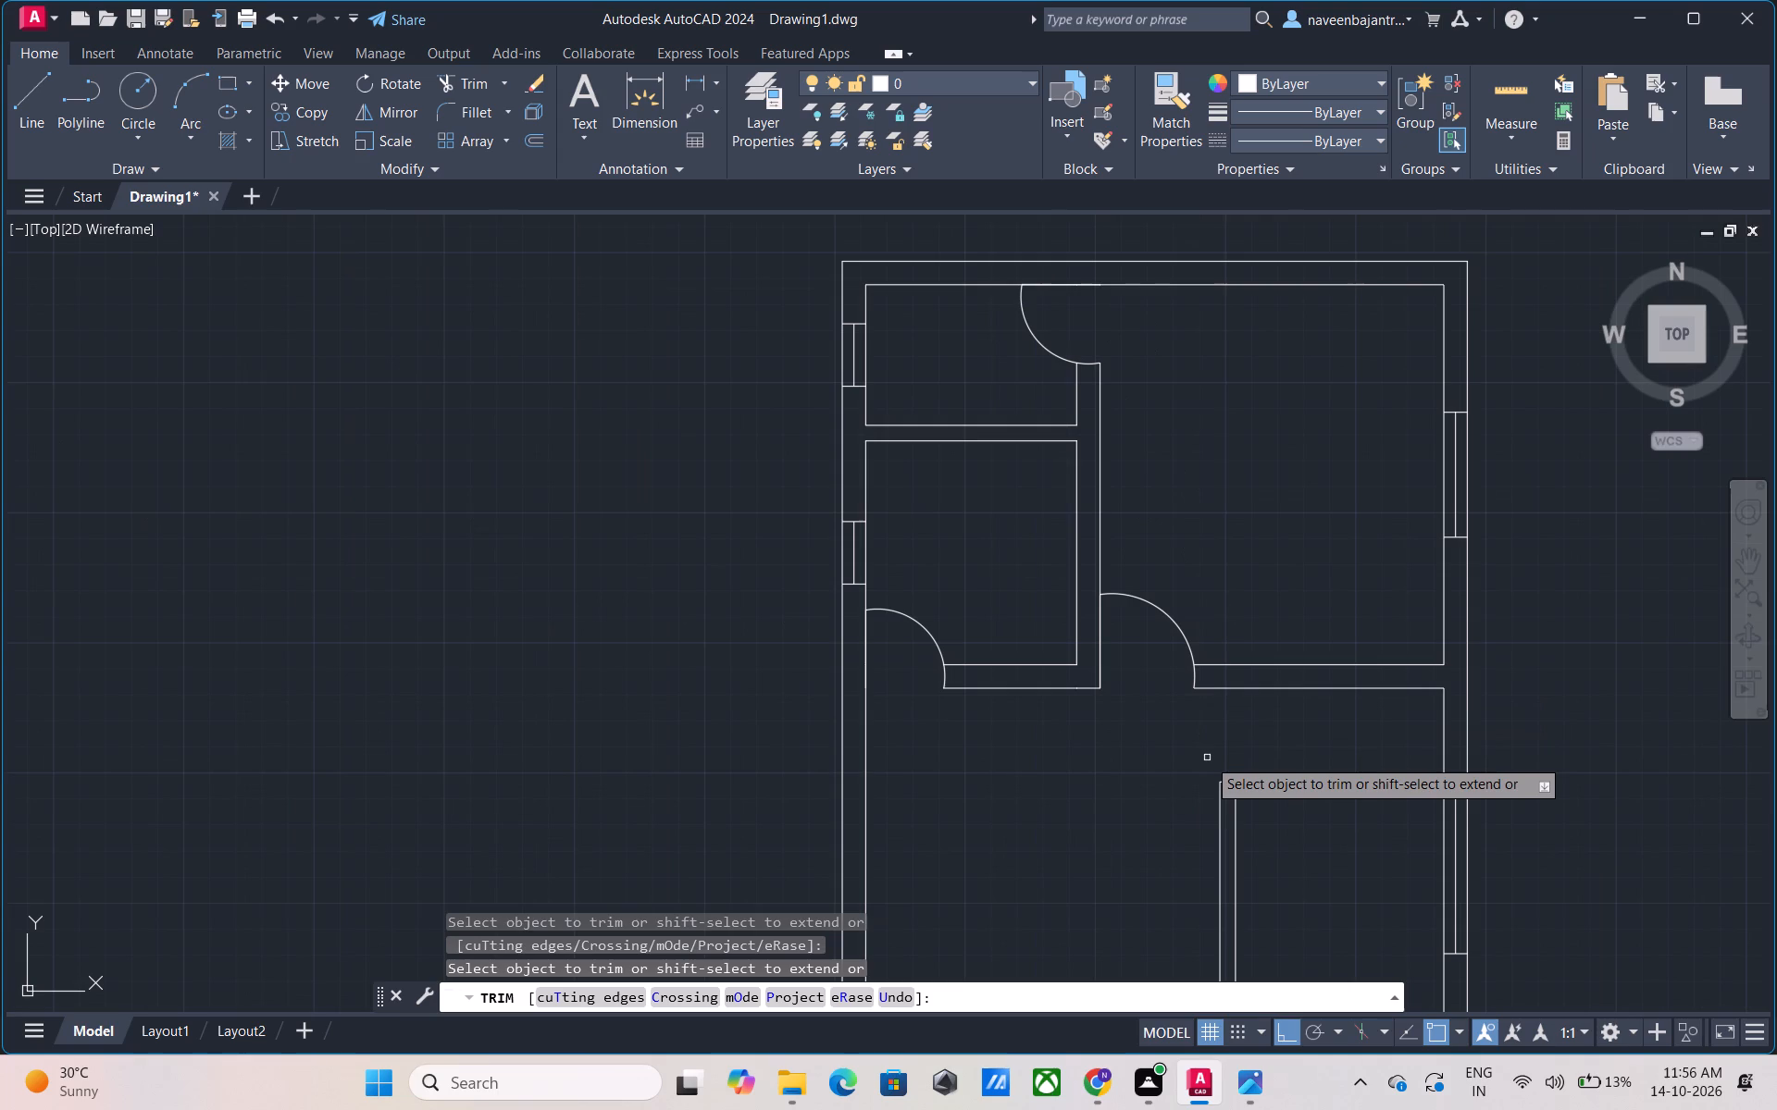
middle_drag(1244, 745, 1033, 746)
middle_drag(1027, 746, 951, 760)
key(Escape)
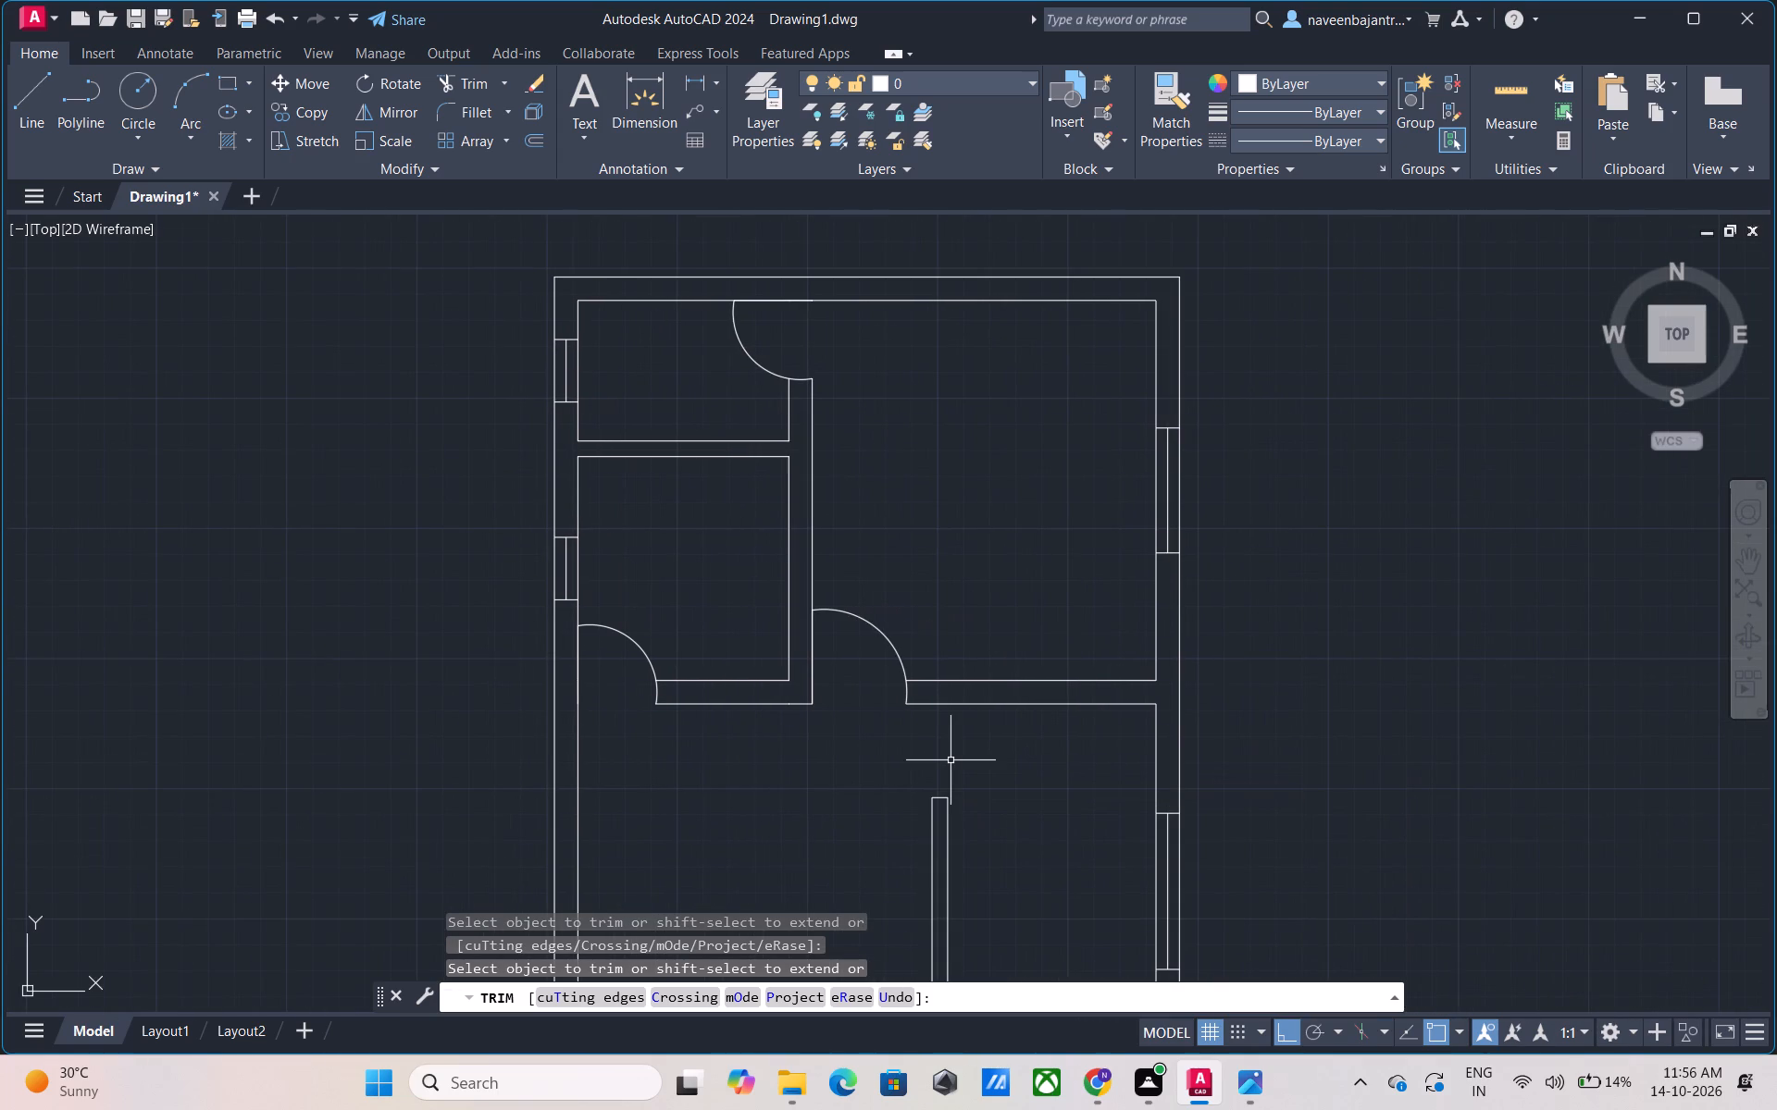
Draw a line across the doorway, from the lower vertical partition end's west corner north to the horizontal partition's south face.
text(L)
key(space)
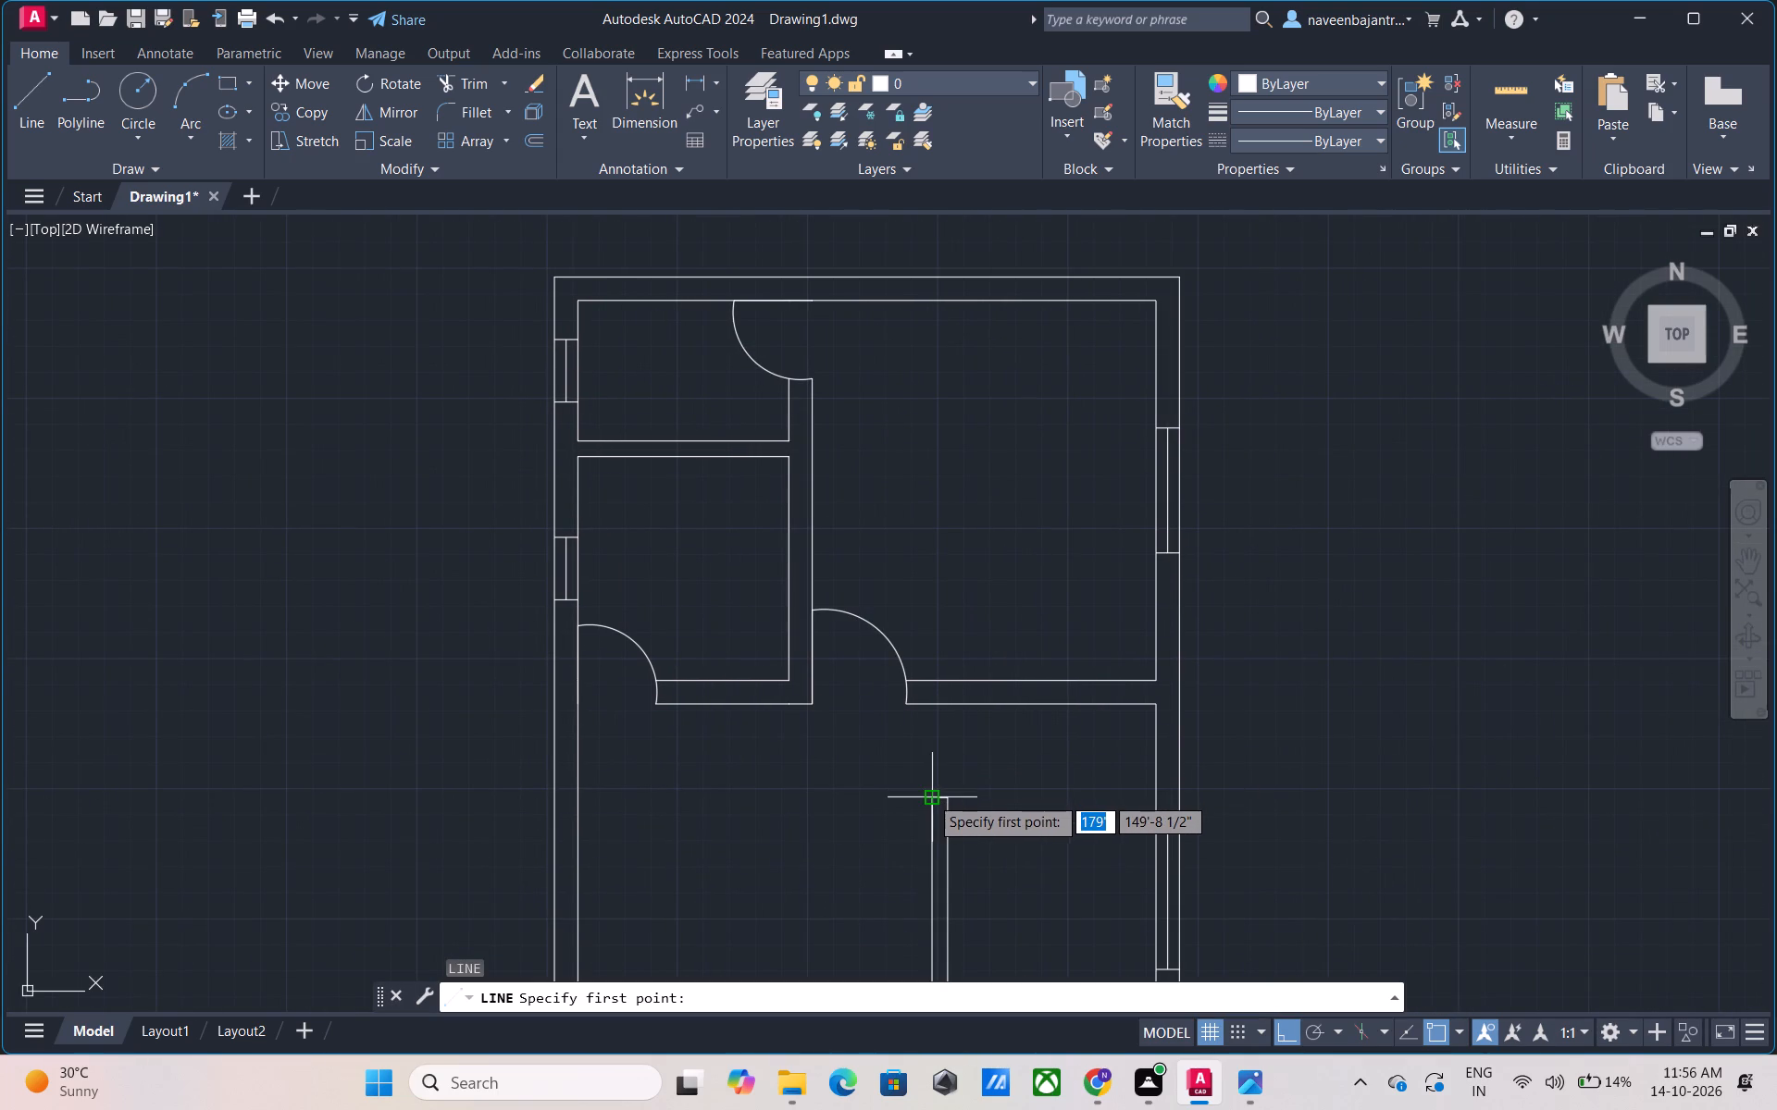
click(929, 795)
click(928, 699)
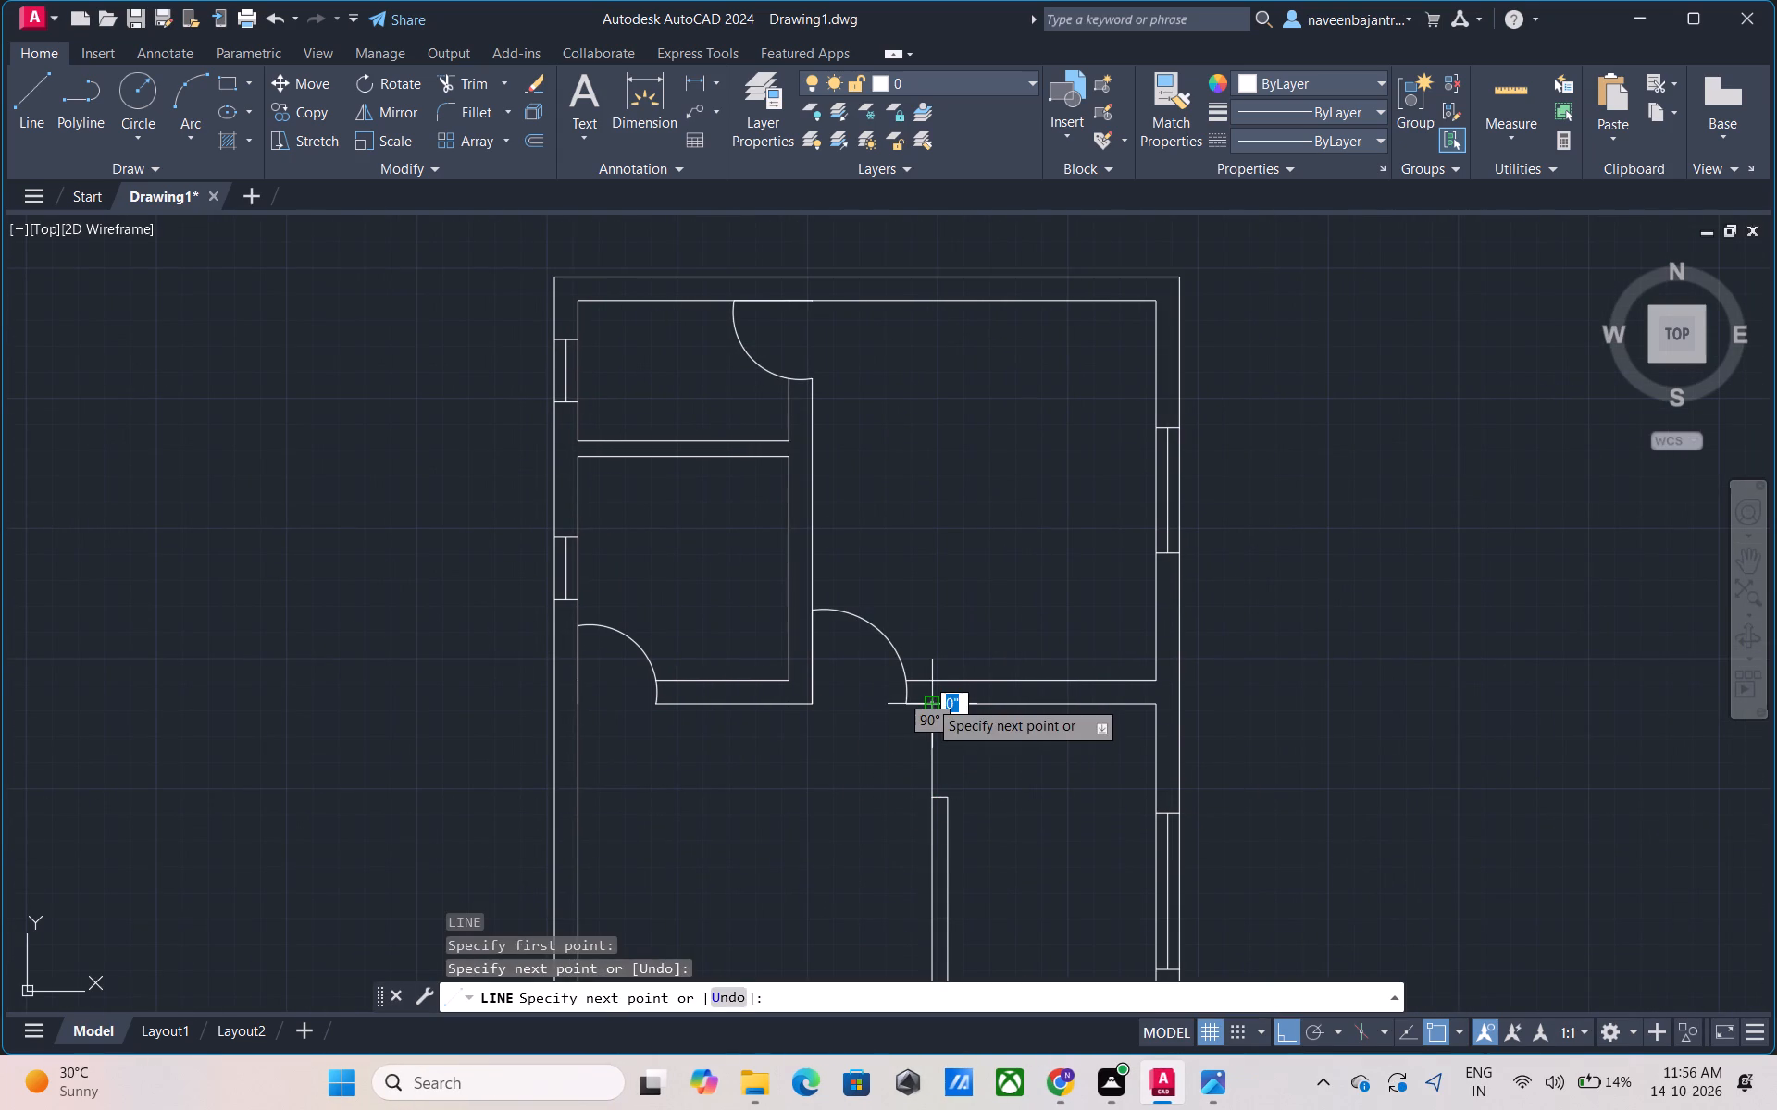
key(Escape)
Draw a 3' door-leaf line east along the horizontal partition's south face from the north end of the new doorway line.
text(L)
key(space)
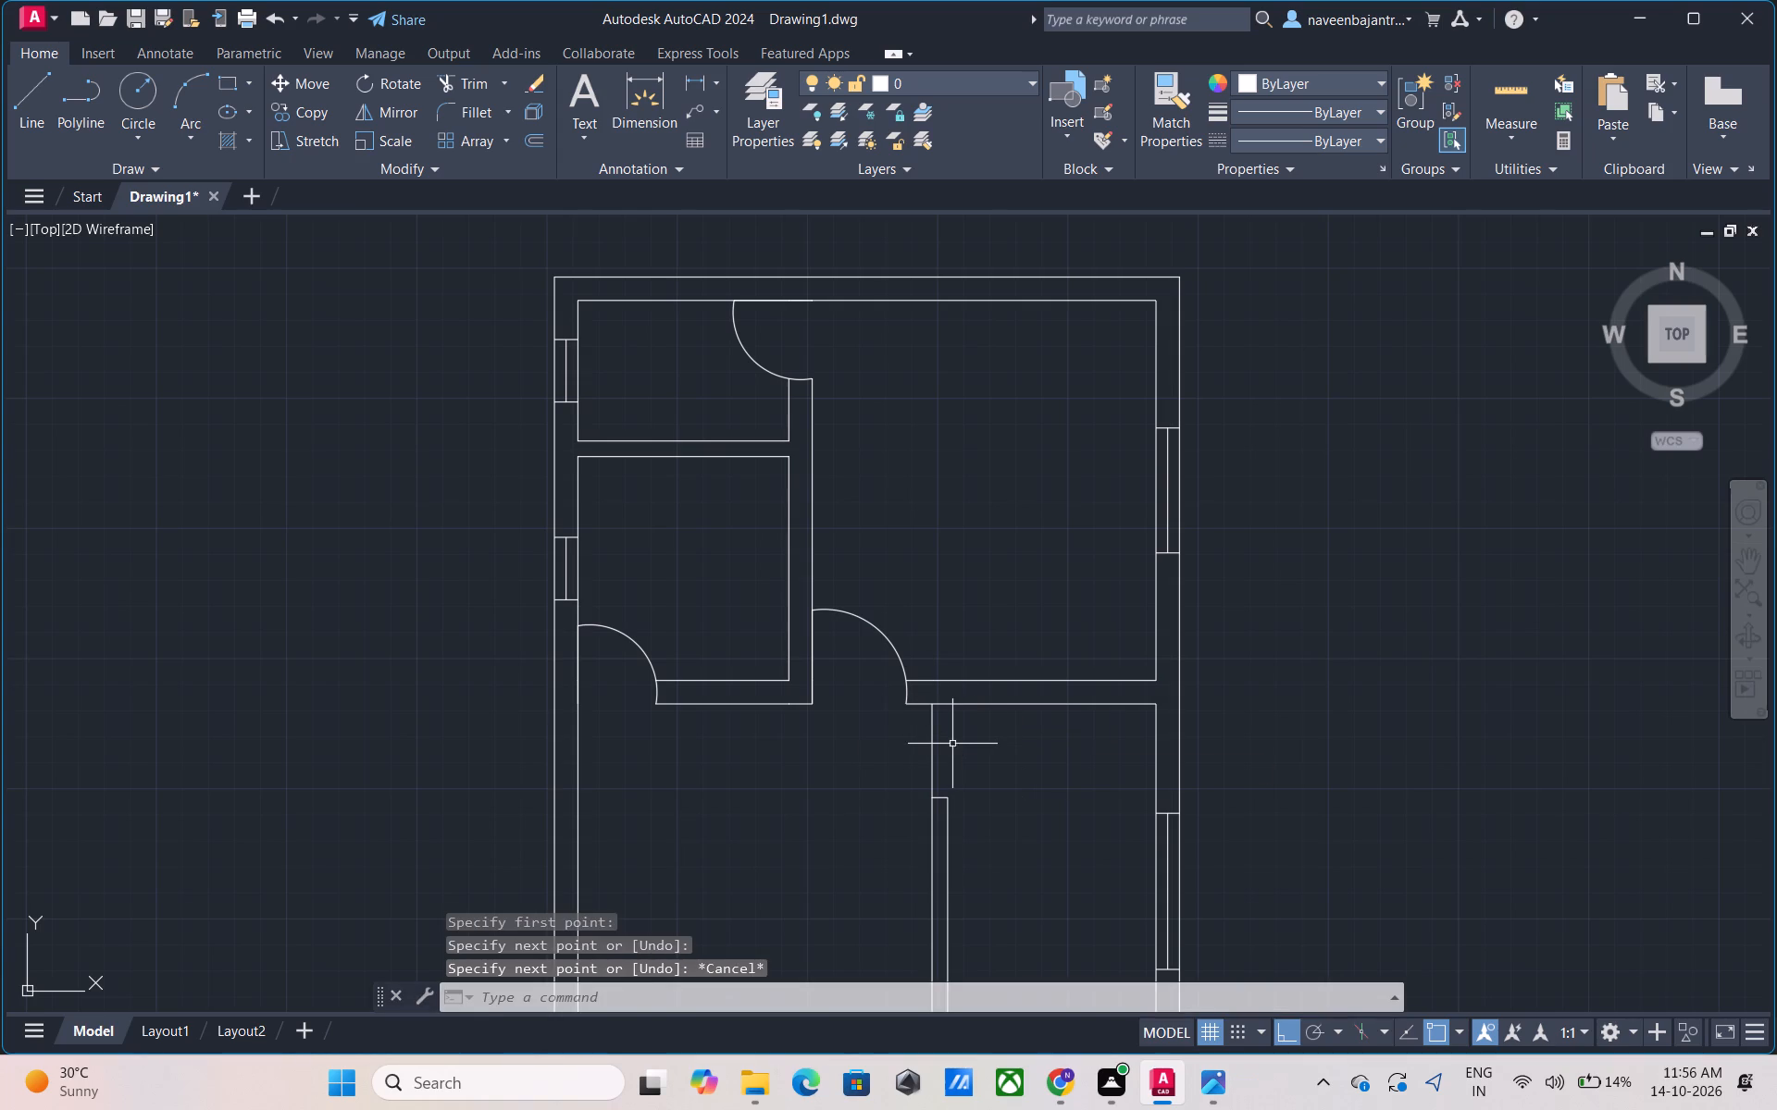
click(931, 698)
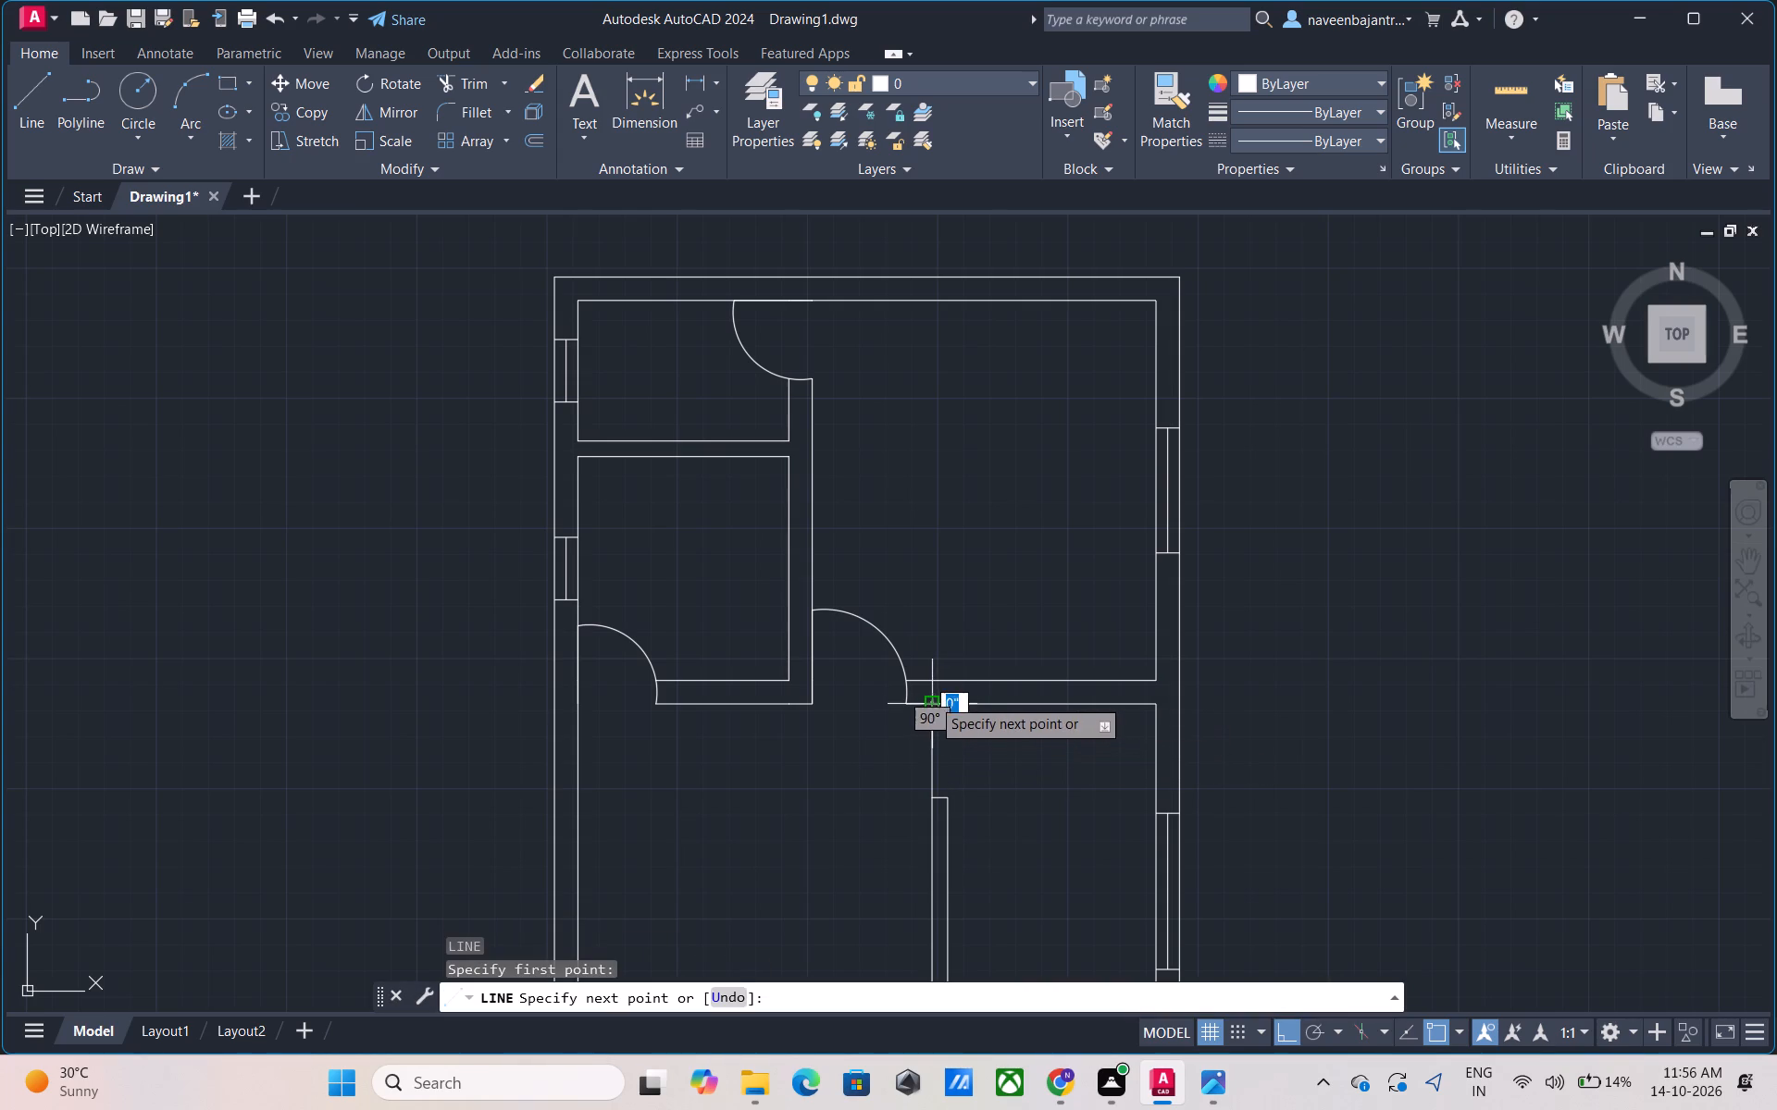
text(3')
key(Return)
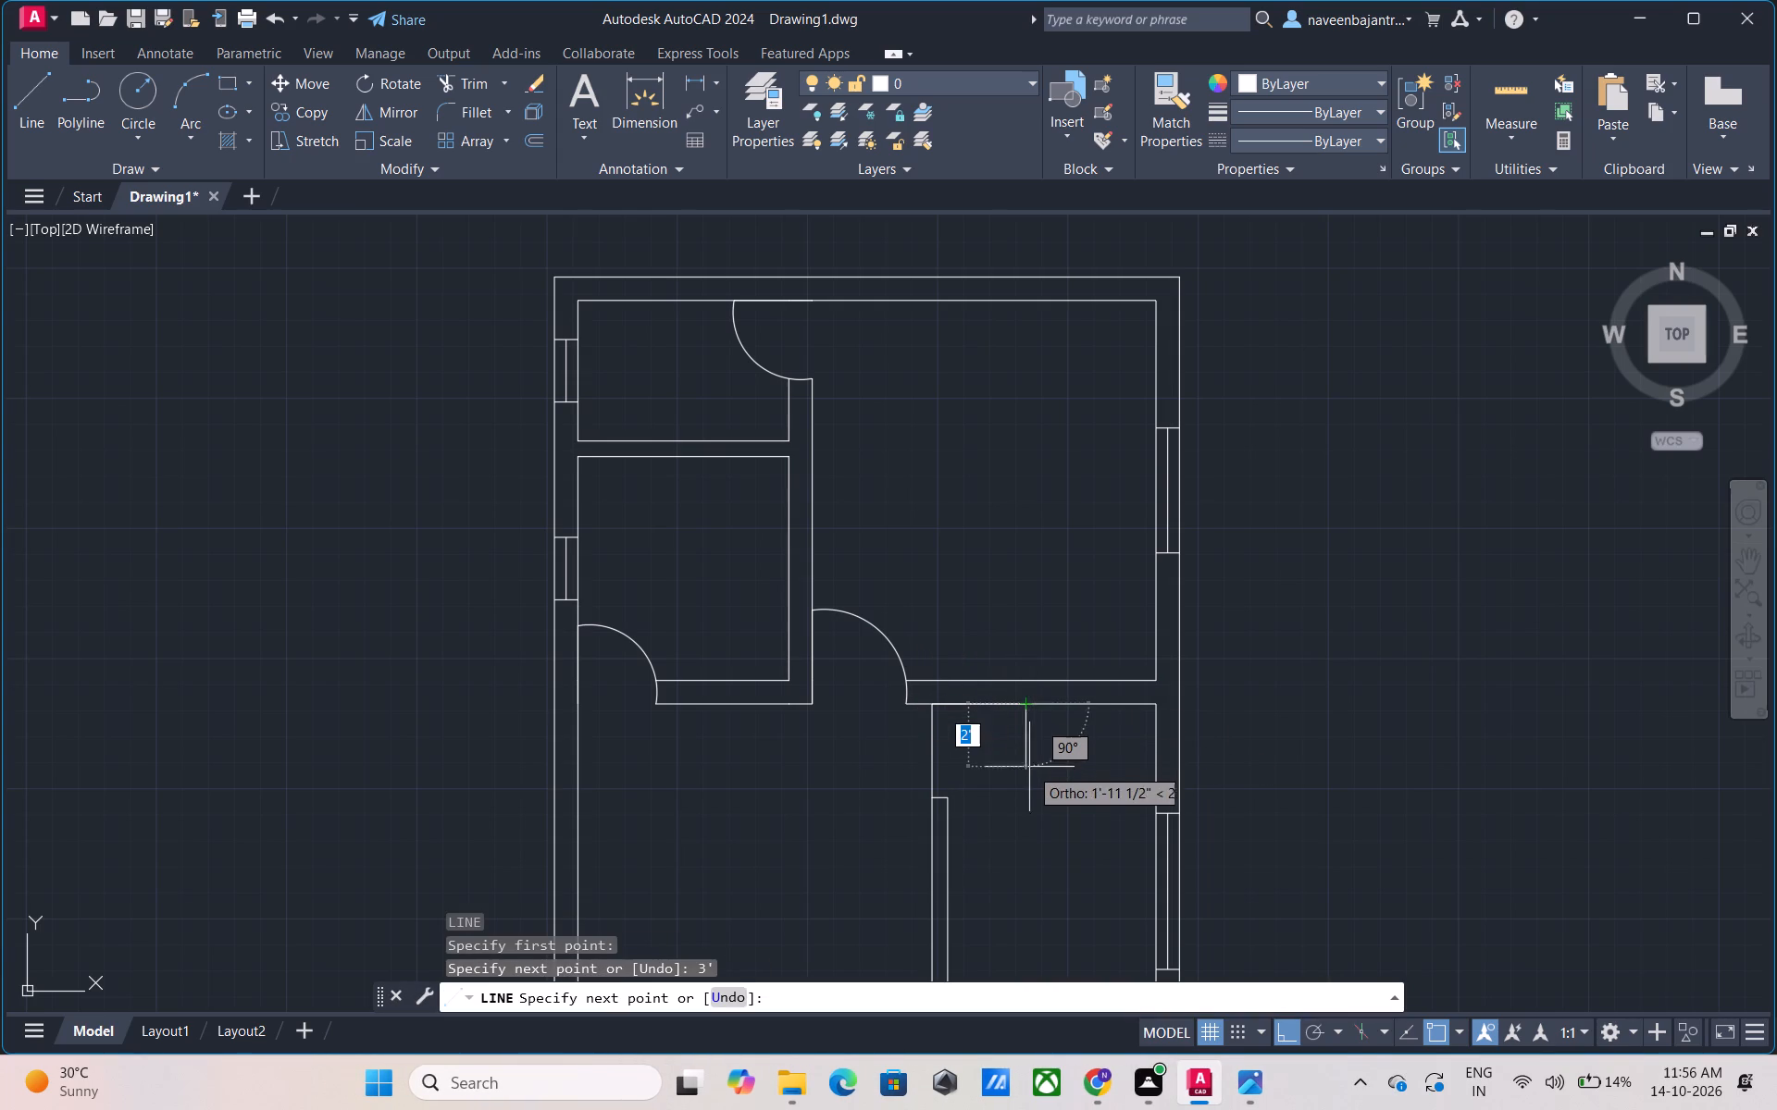
Draw a three-point swing arc from the 3' leaf line's east end through the vertical partition end's east corner to its west corner.
key(Escape)
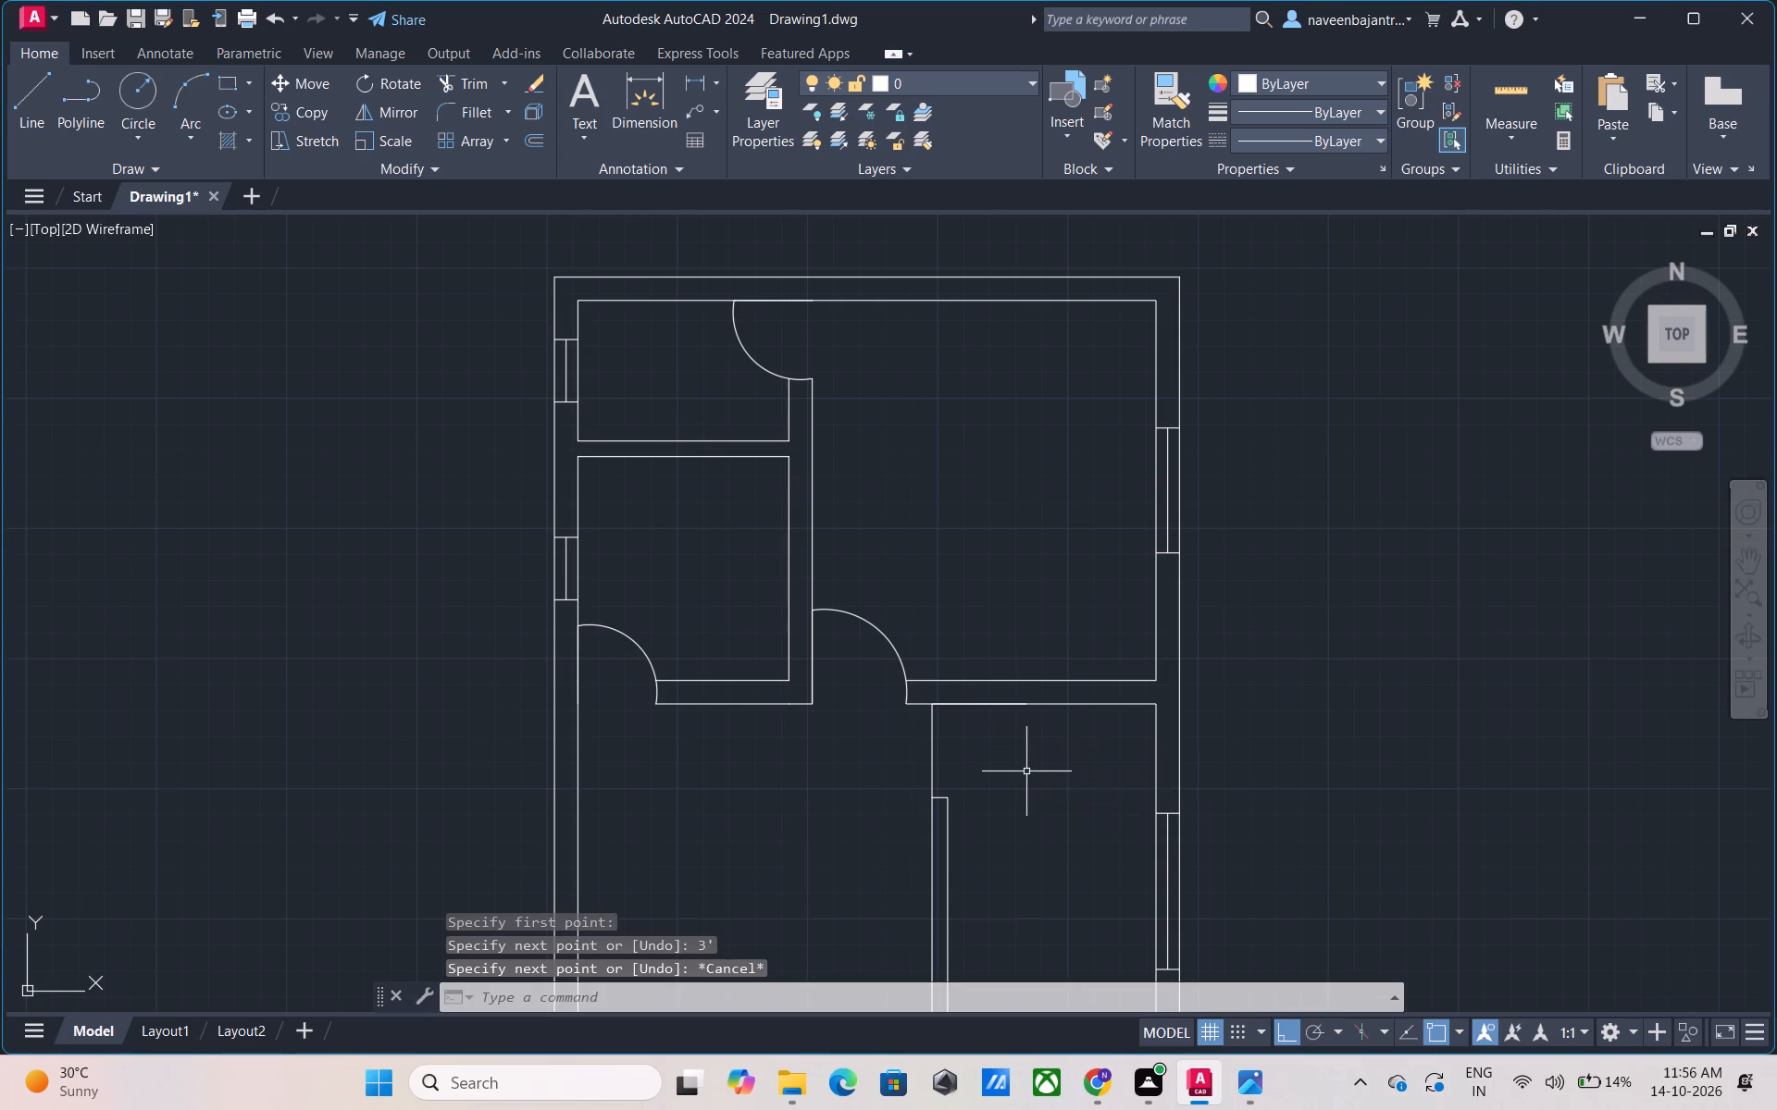
click(198, 100)
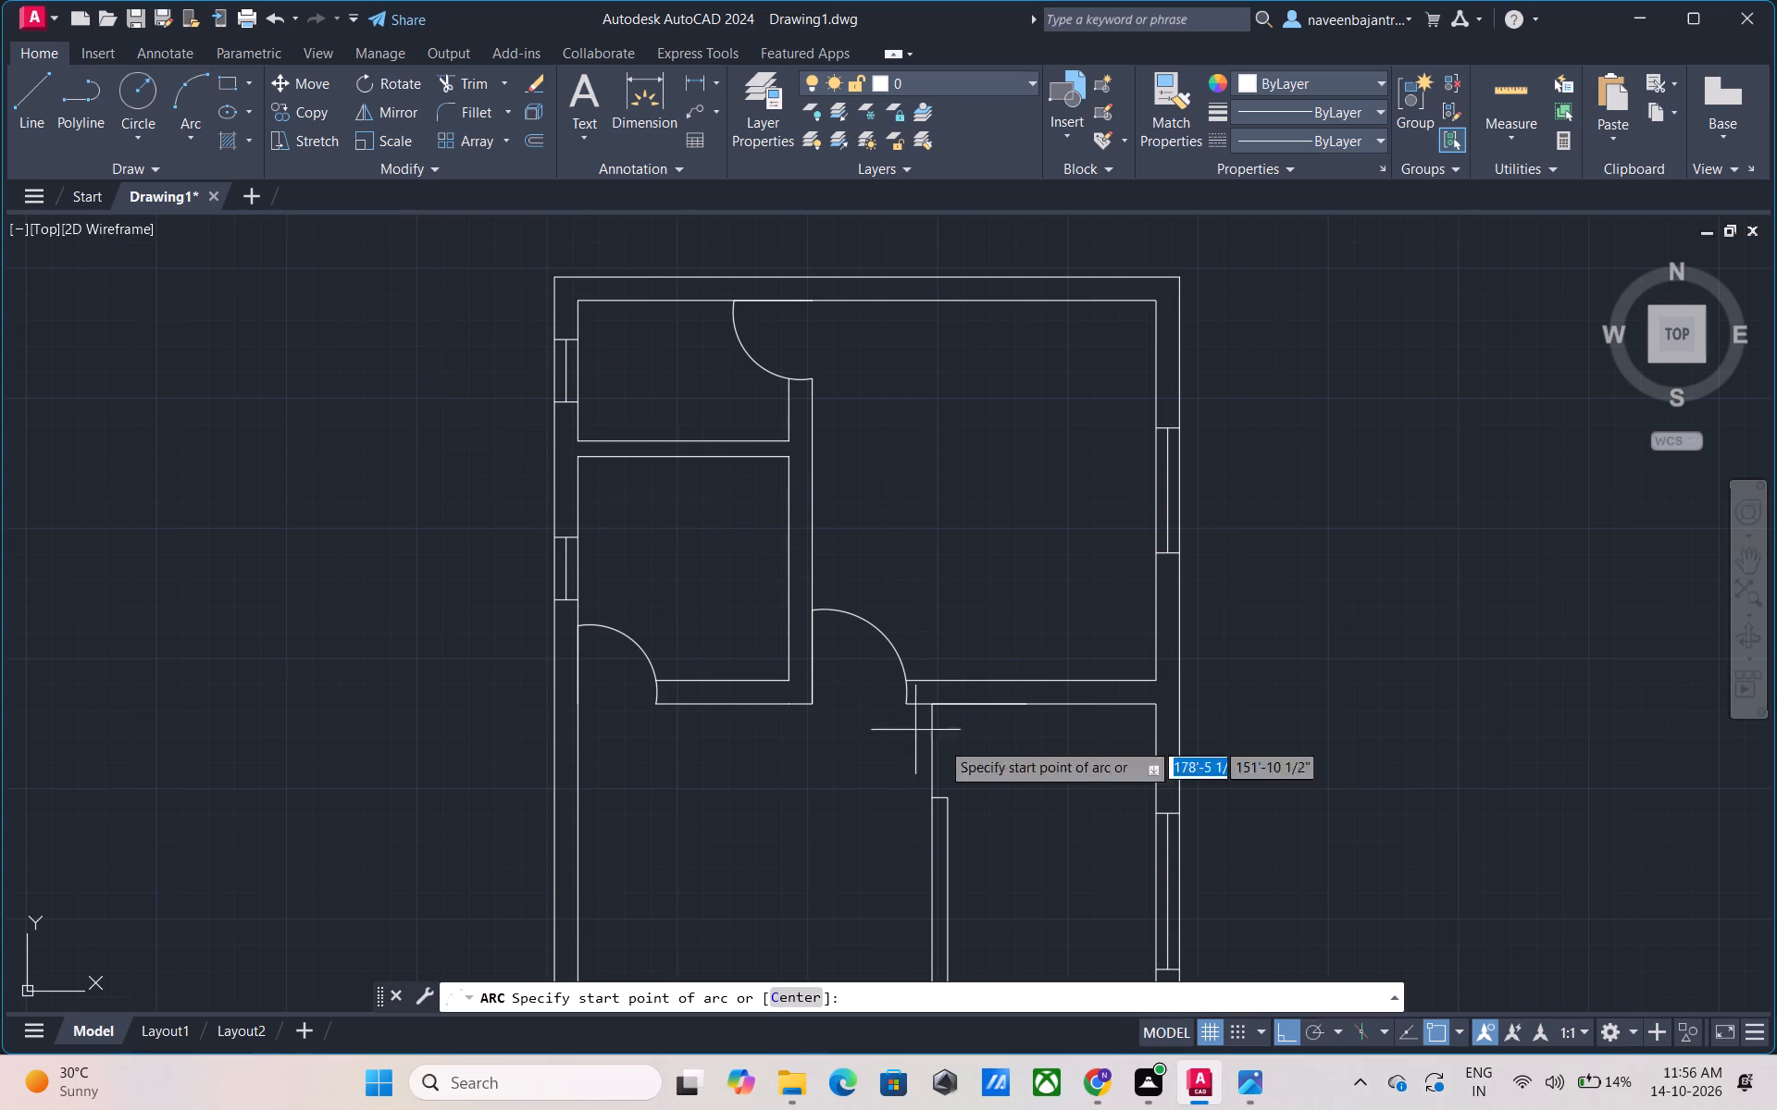
click(1026, 708)
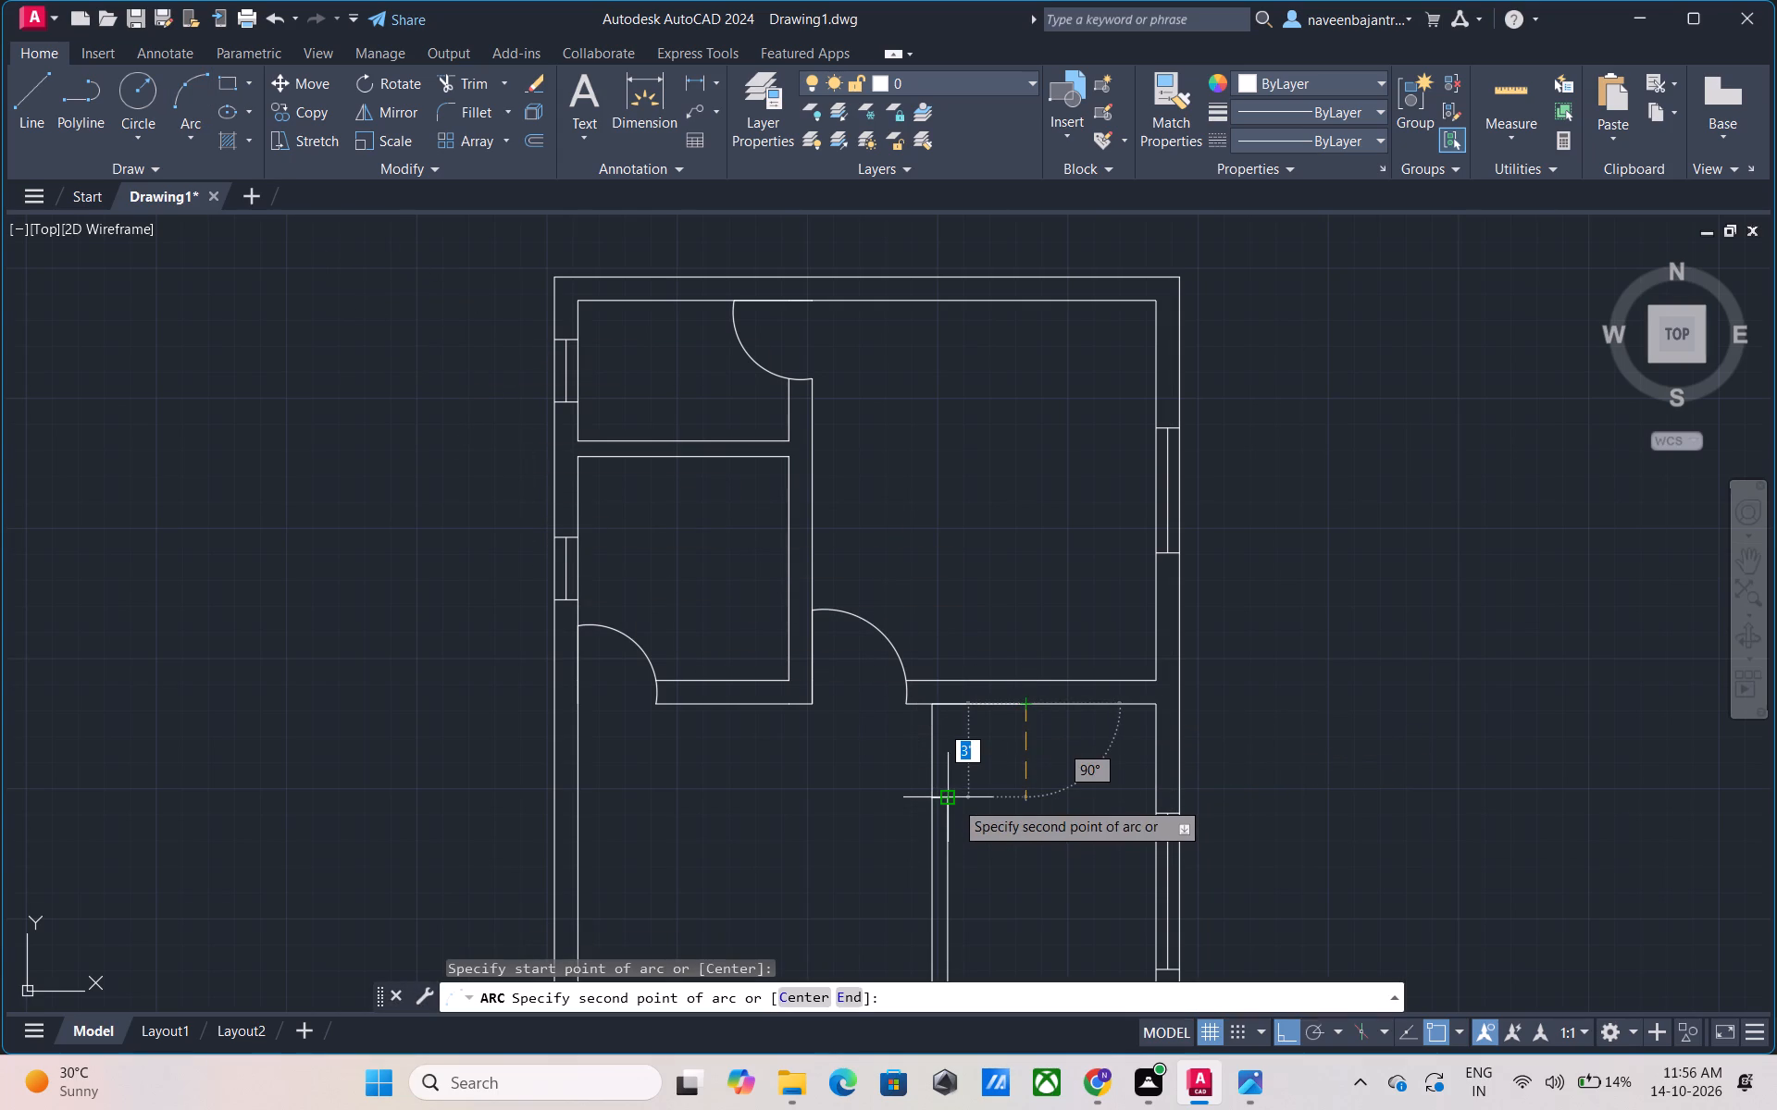
scroll(954, 800, up, 4)
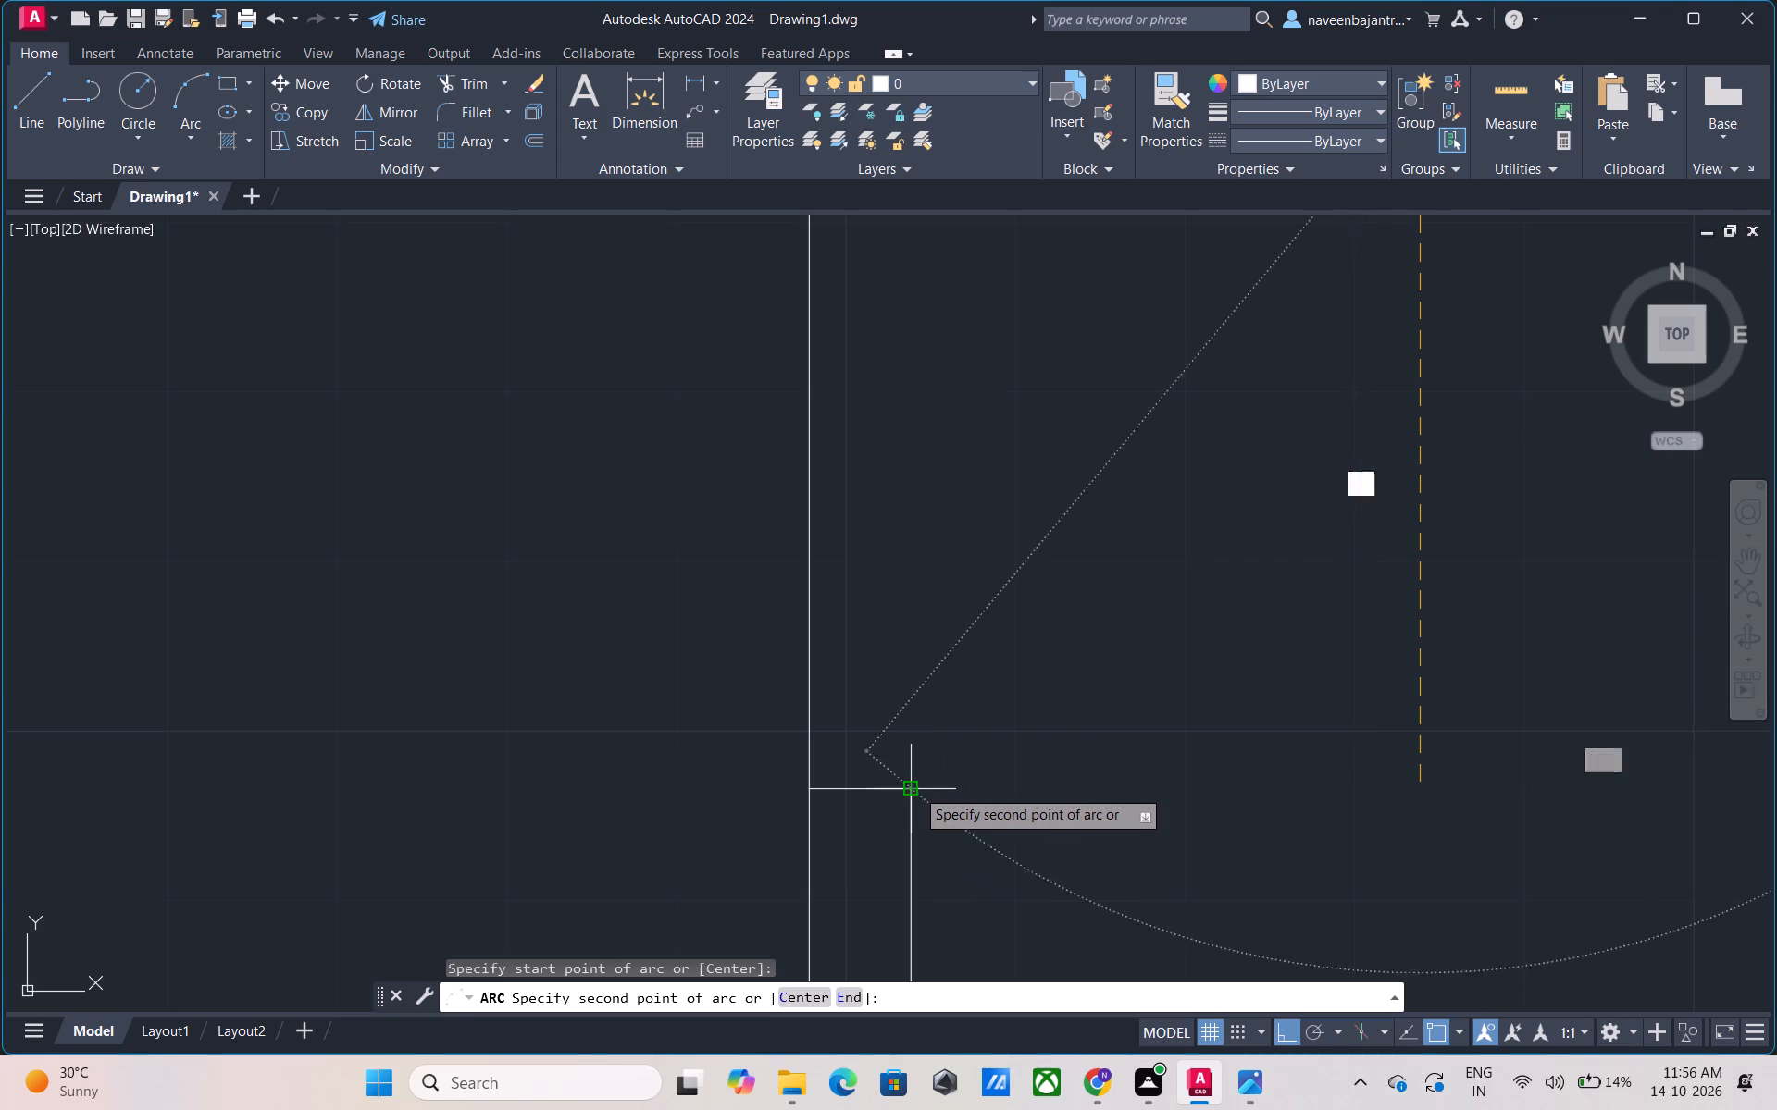
click(911, 789)
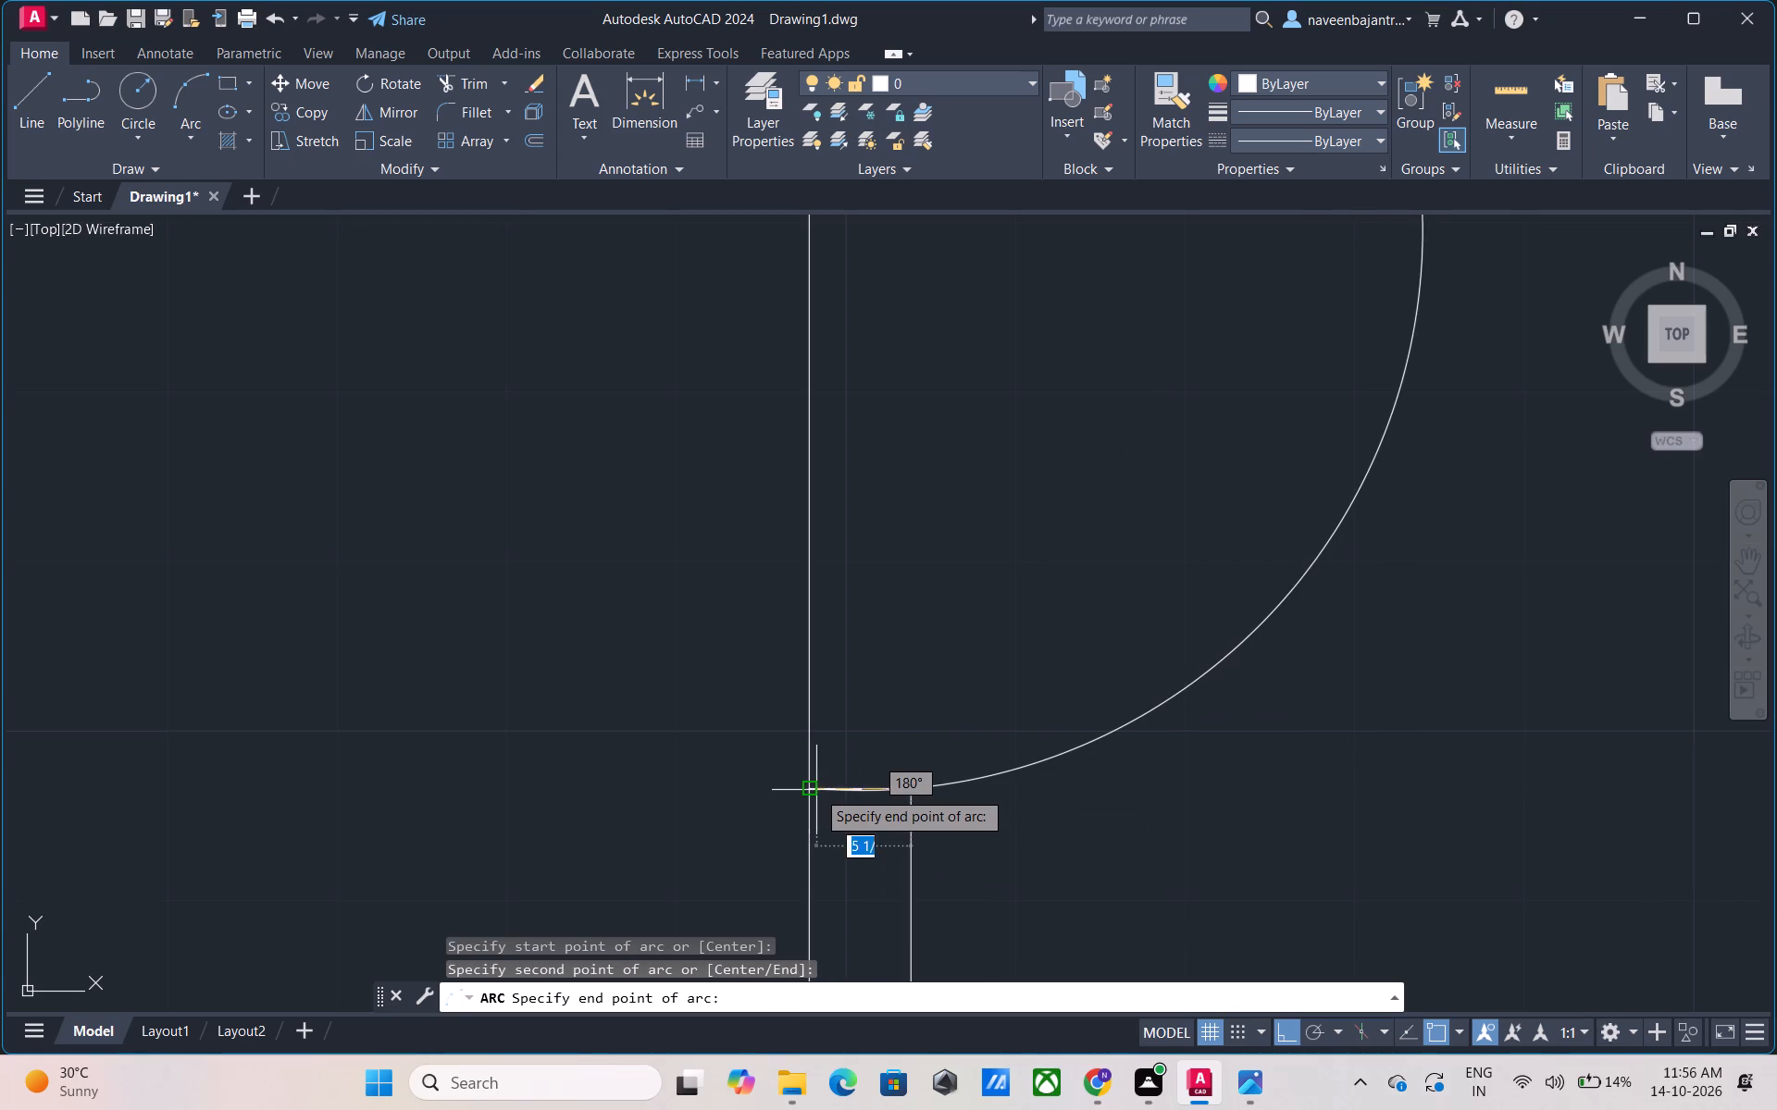
click(803, 790)
key(Escape)
Trim away the doorway line and the vertical partition's short end line beside the new swing arc.
text(TR)
key(space)
scroll(844, 785, up, 1)
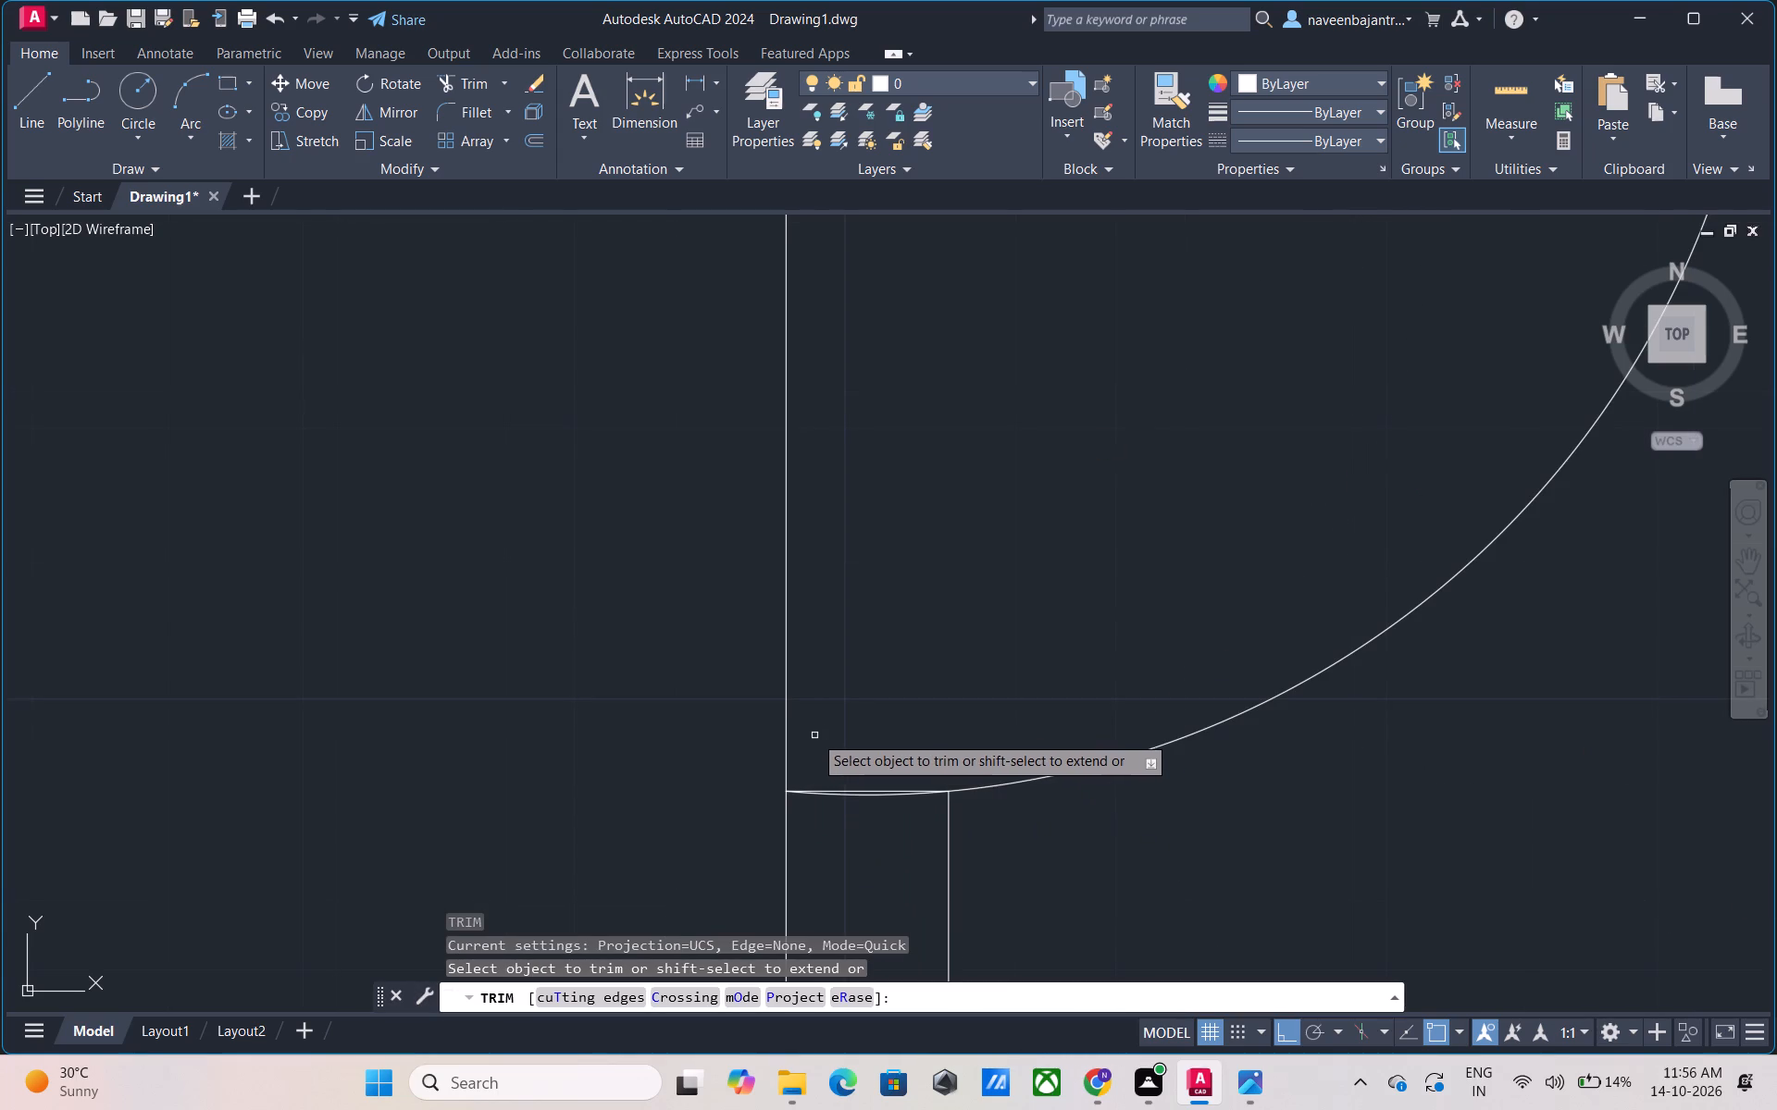
click(785, 727)
scroll(835, 782, up, 4)
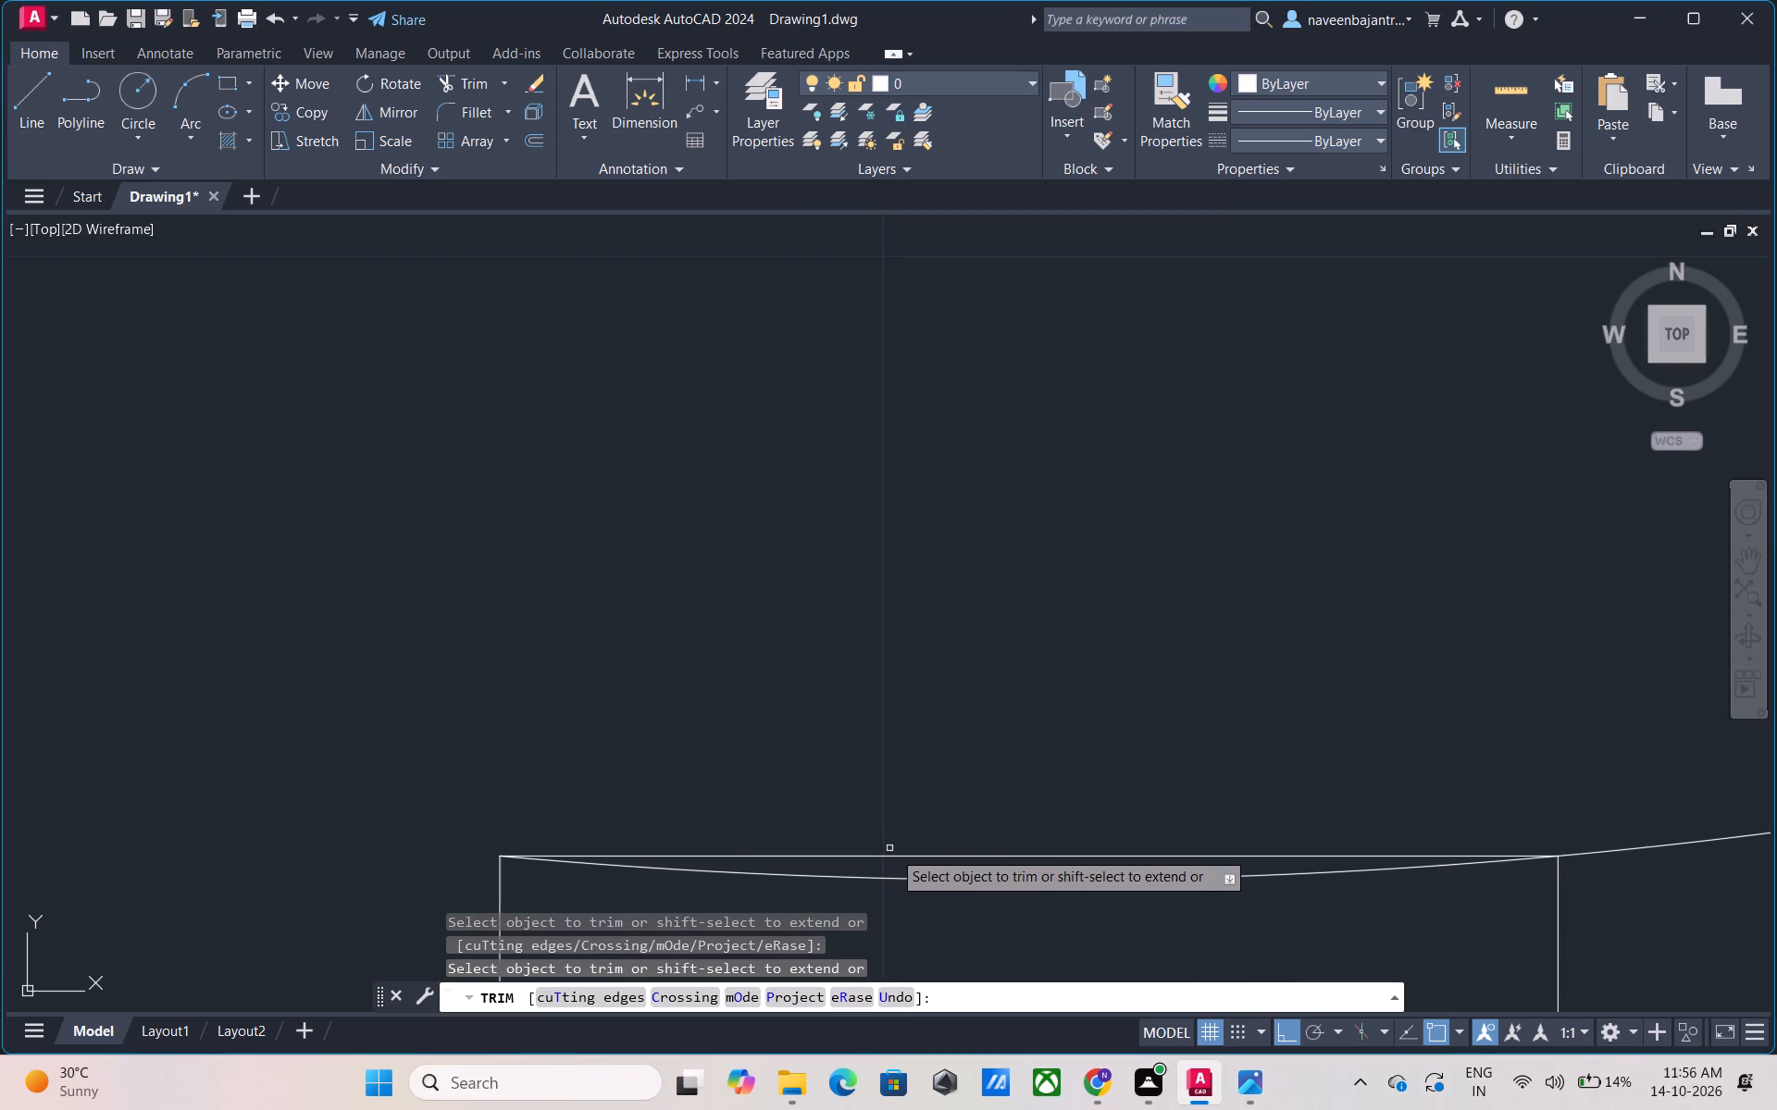
click(893, 854)
scroll(893, 854, down, 8)
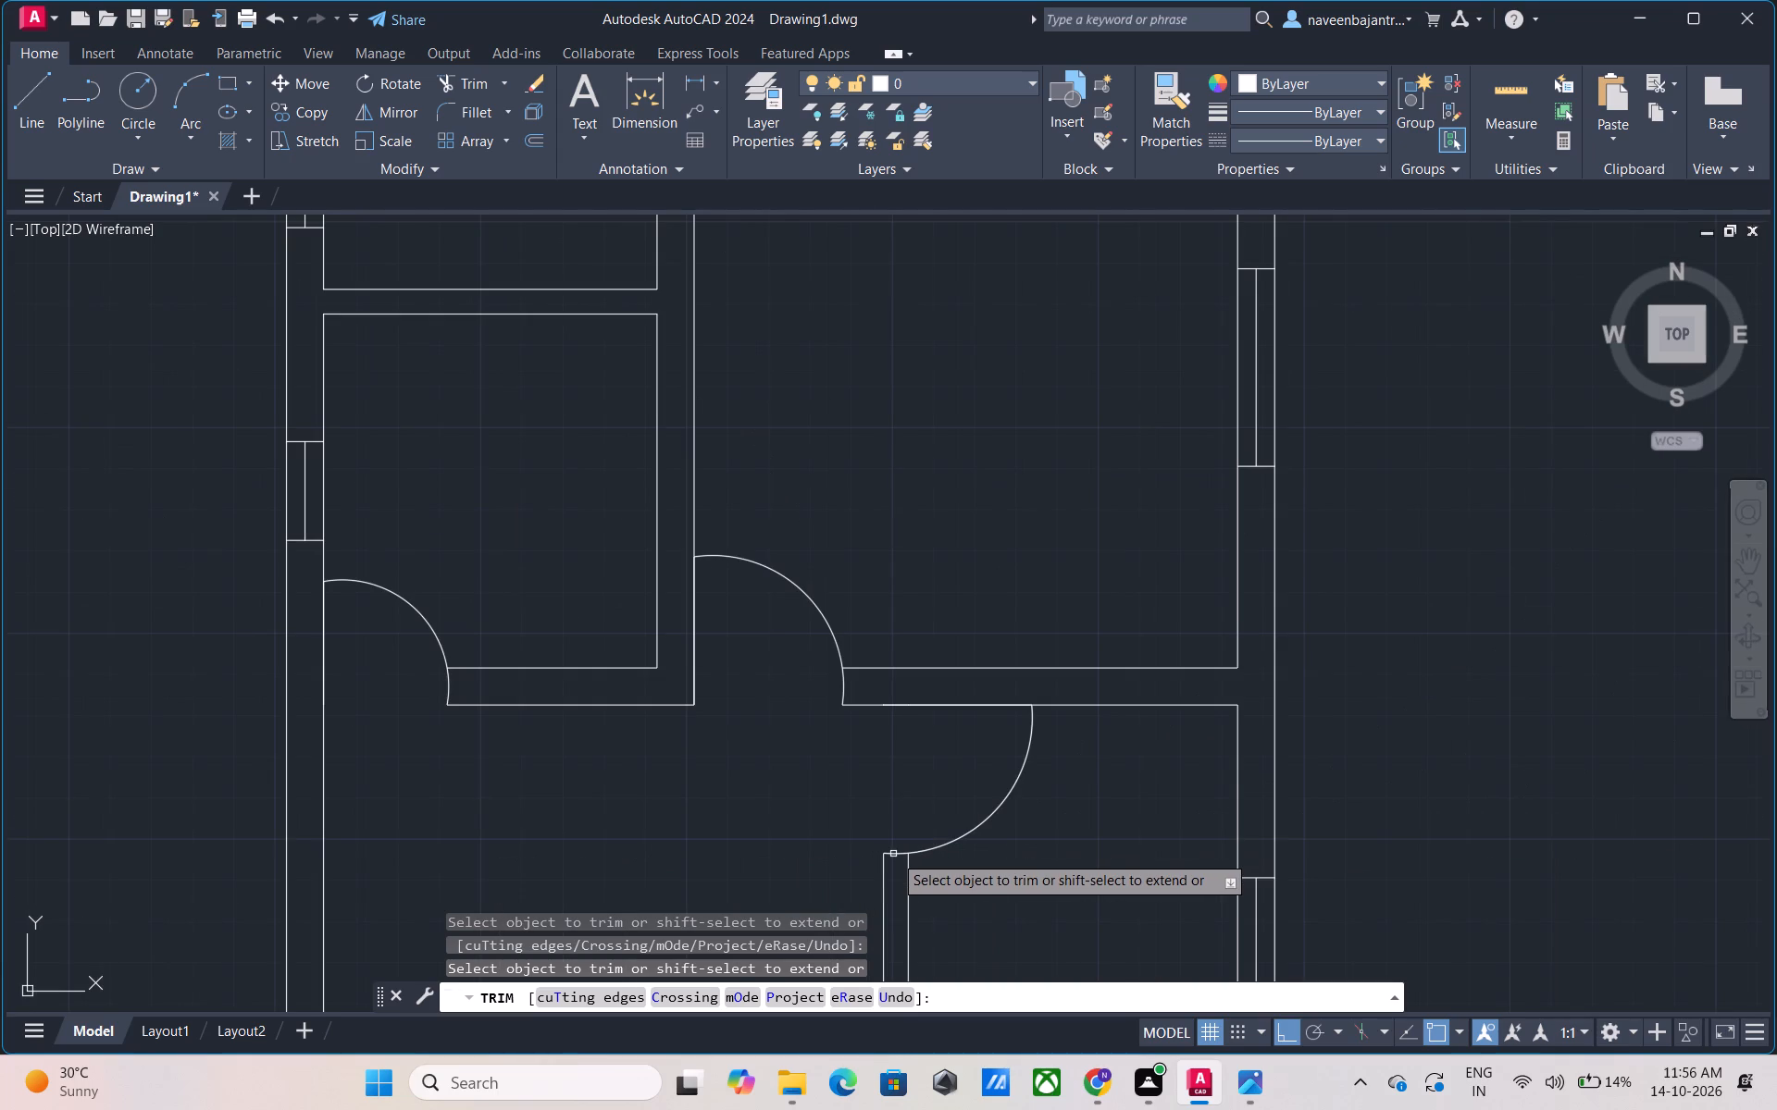
key(Escape)
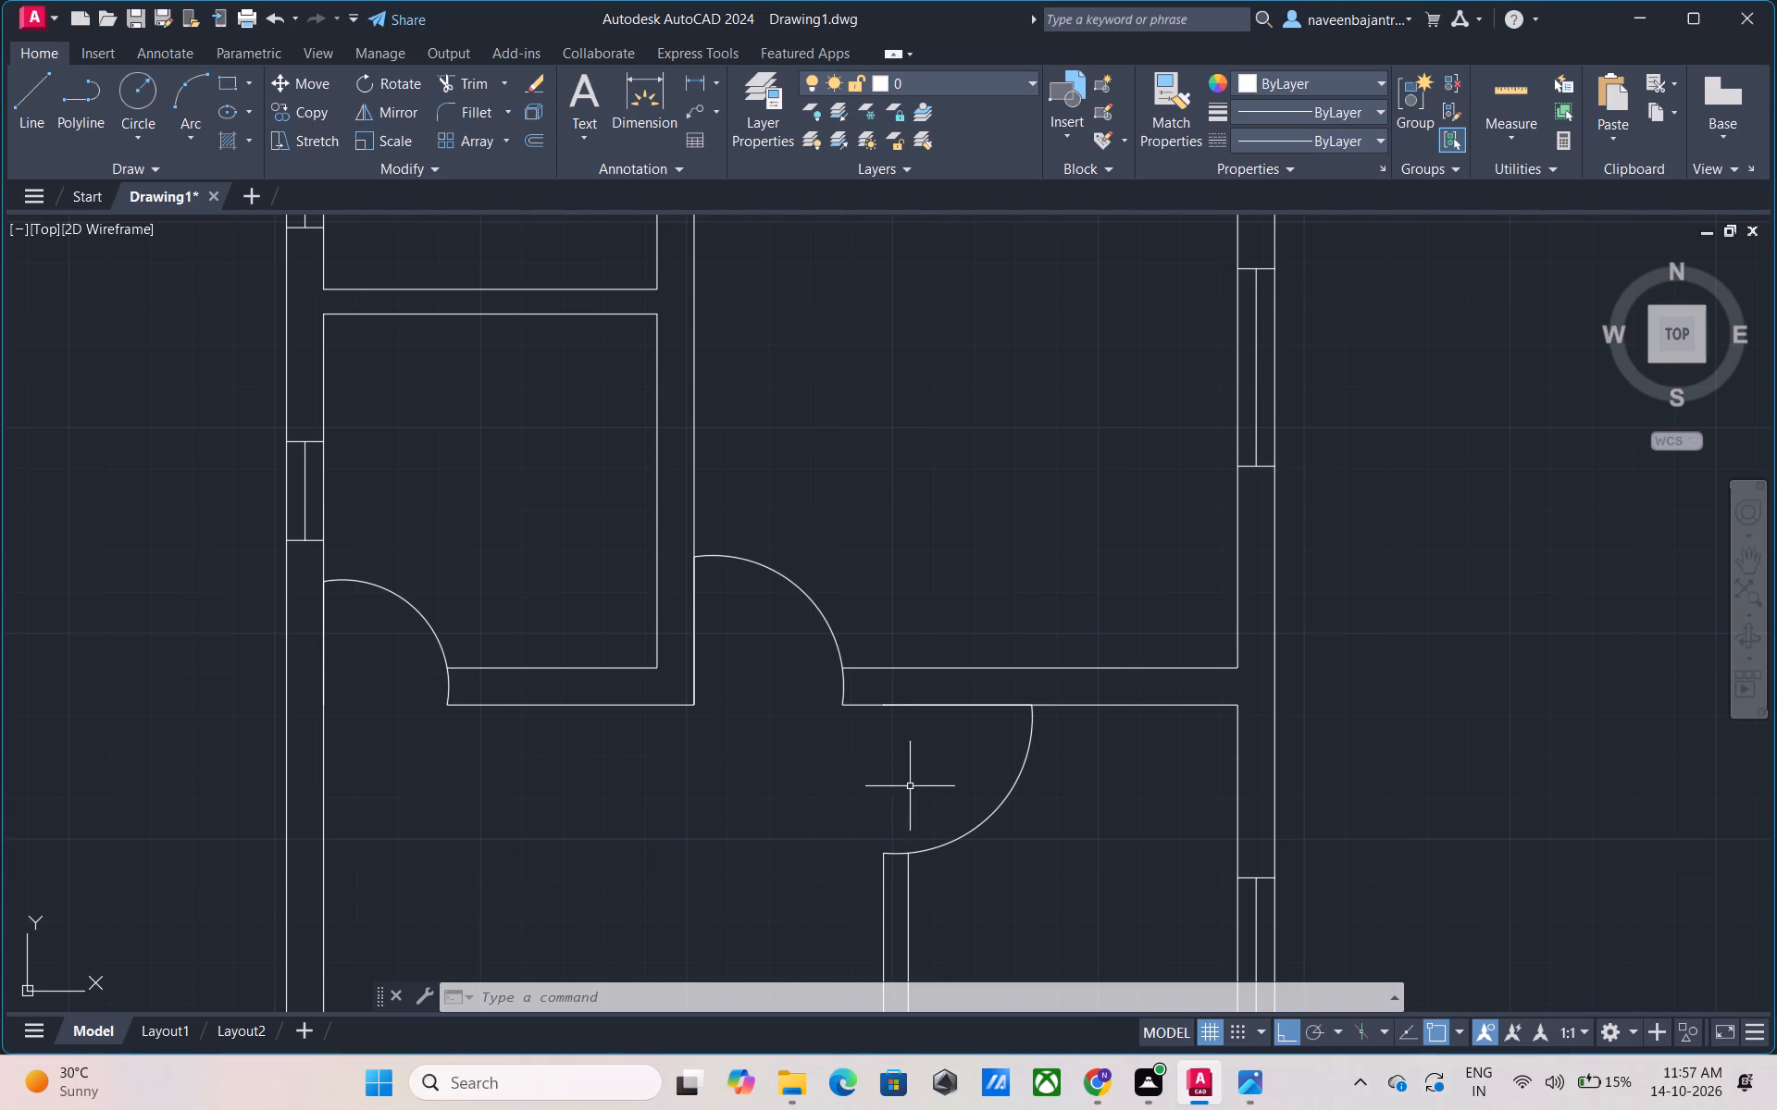
Measure the passage width between the southwest room's northeast outer corner and the vertical partition's west face.
middle_drag(910, 786, 973, 592)
scroll(974, 597, down, 3)
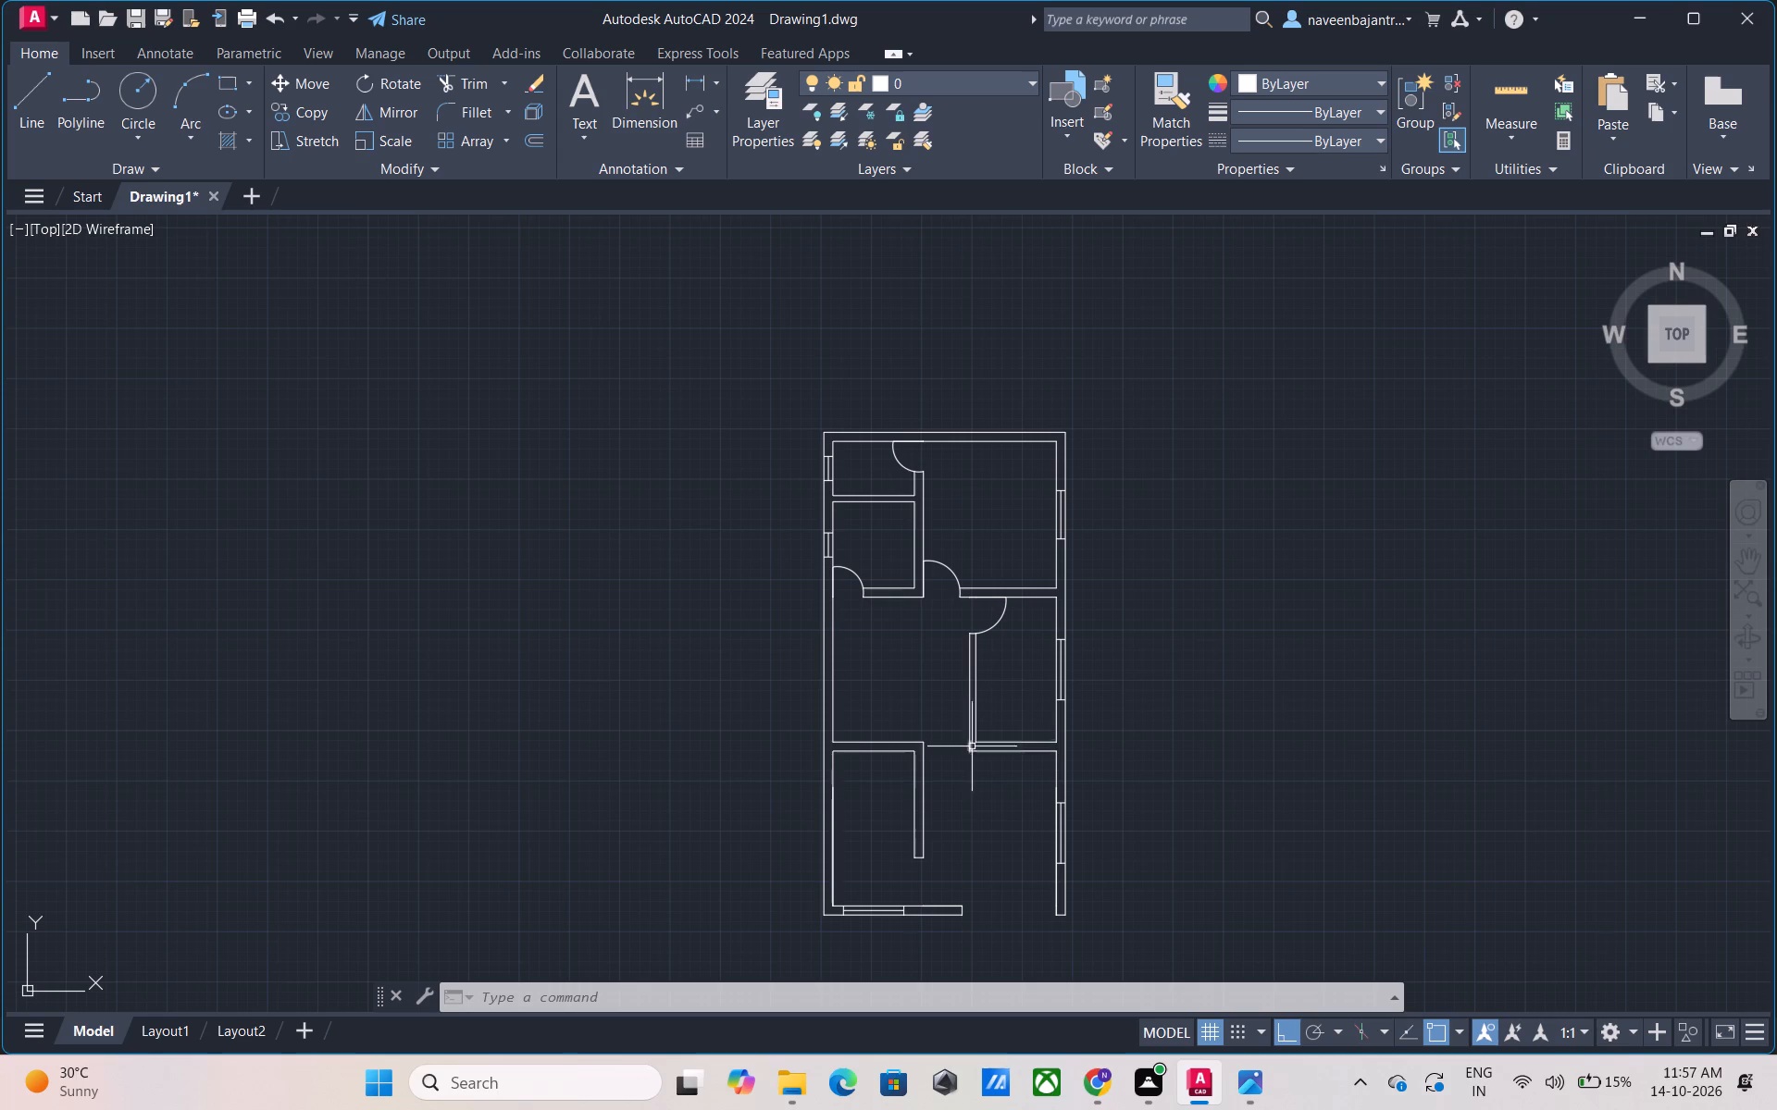
scroll(945, 756, up, 3)
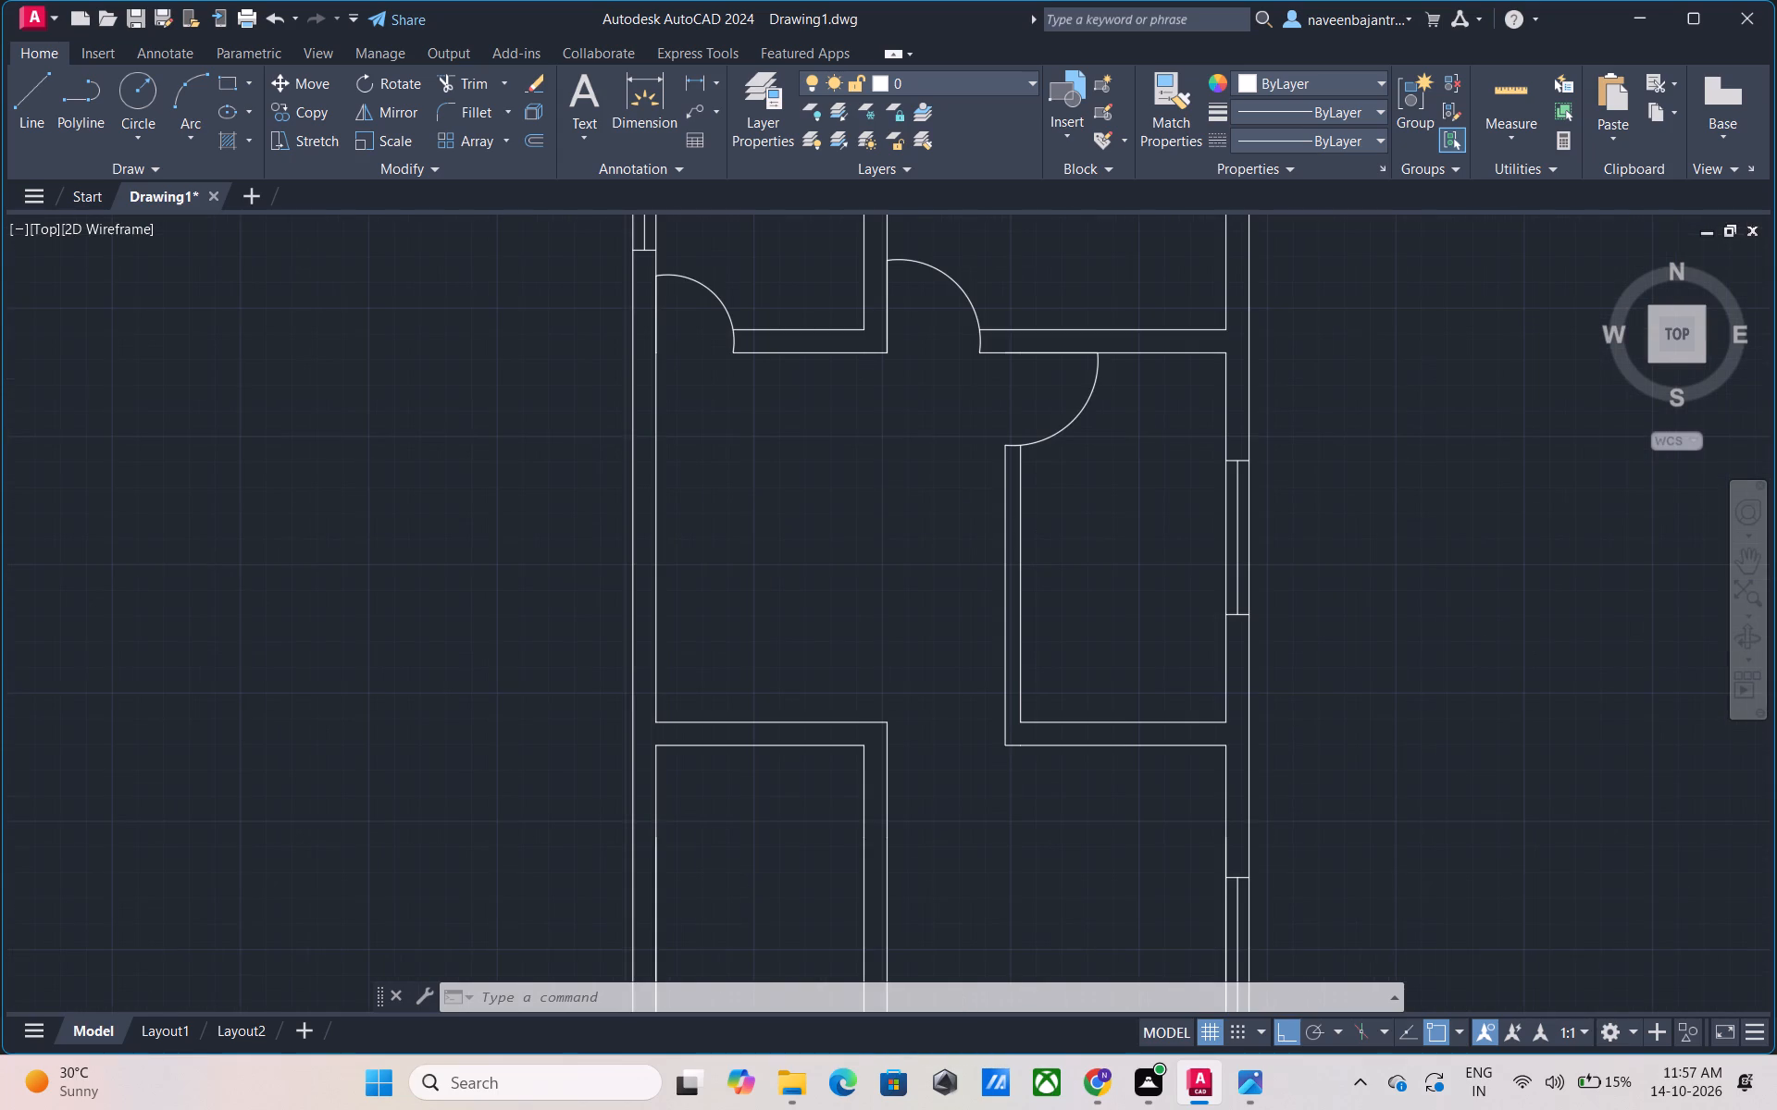
scroll(945, 756, up, 1)
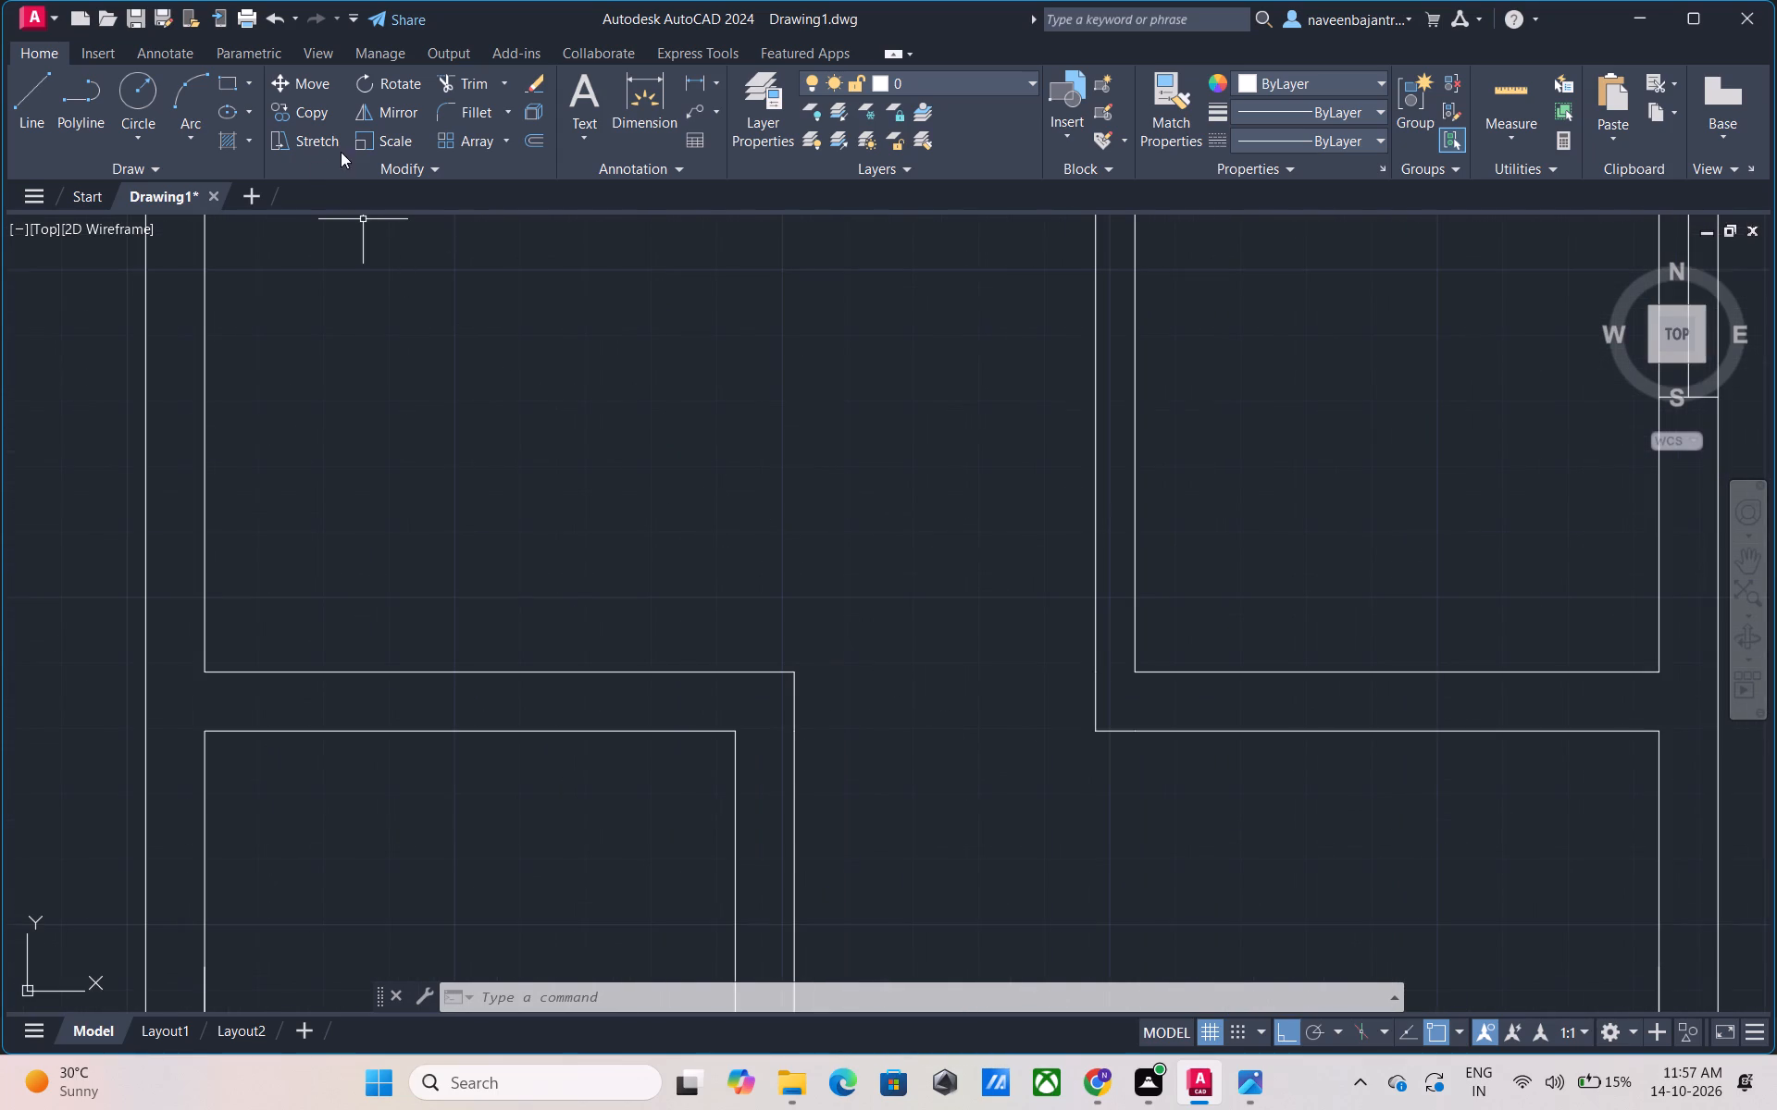
click(620, 93)
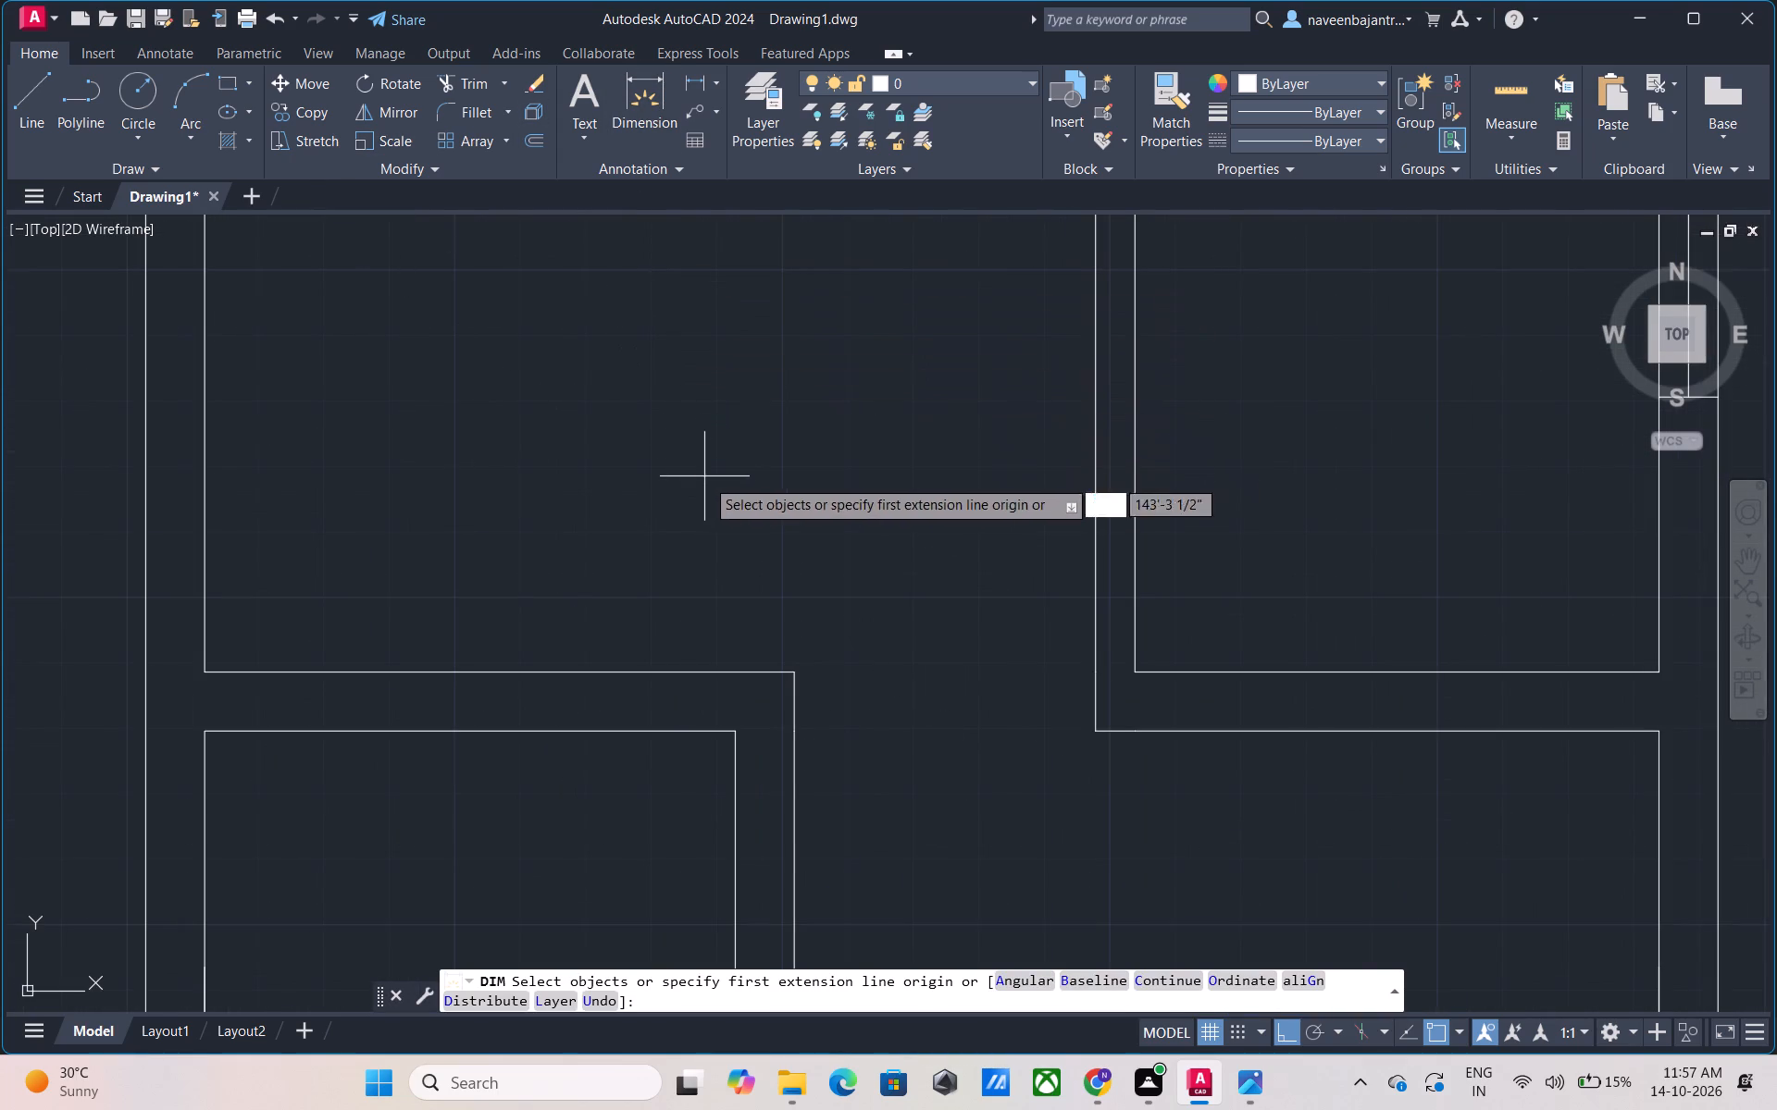
click(789, 672)
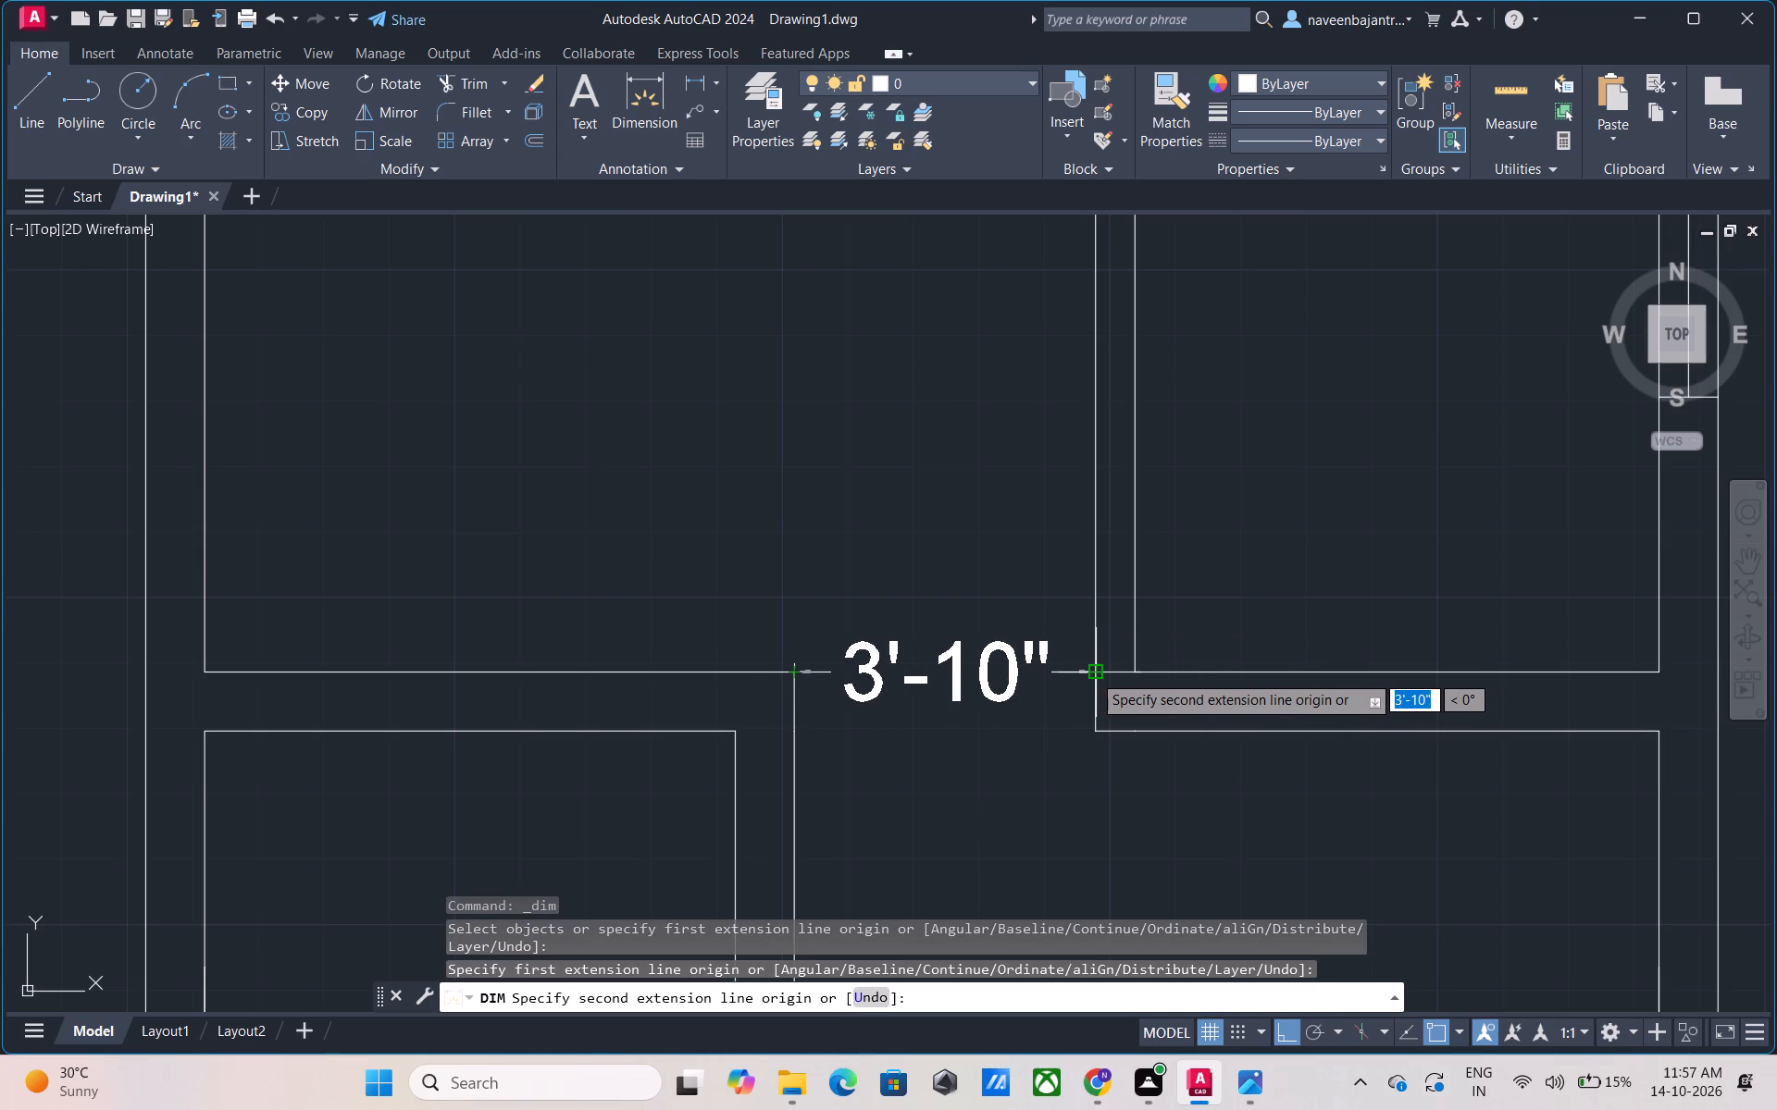
scroll(1092, 673, up, 4)
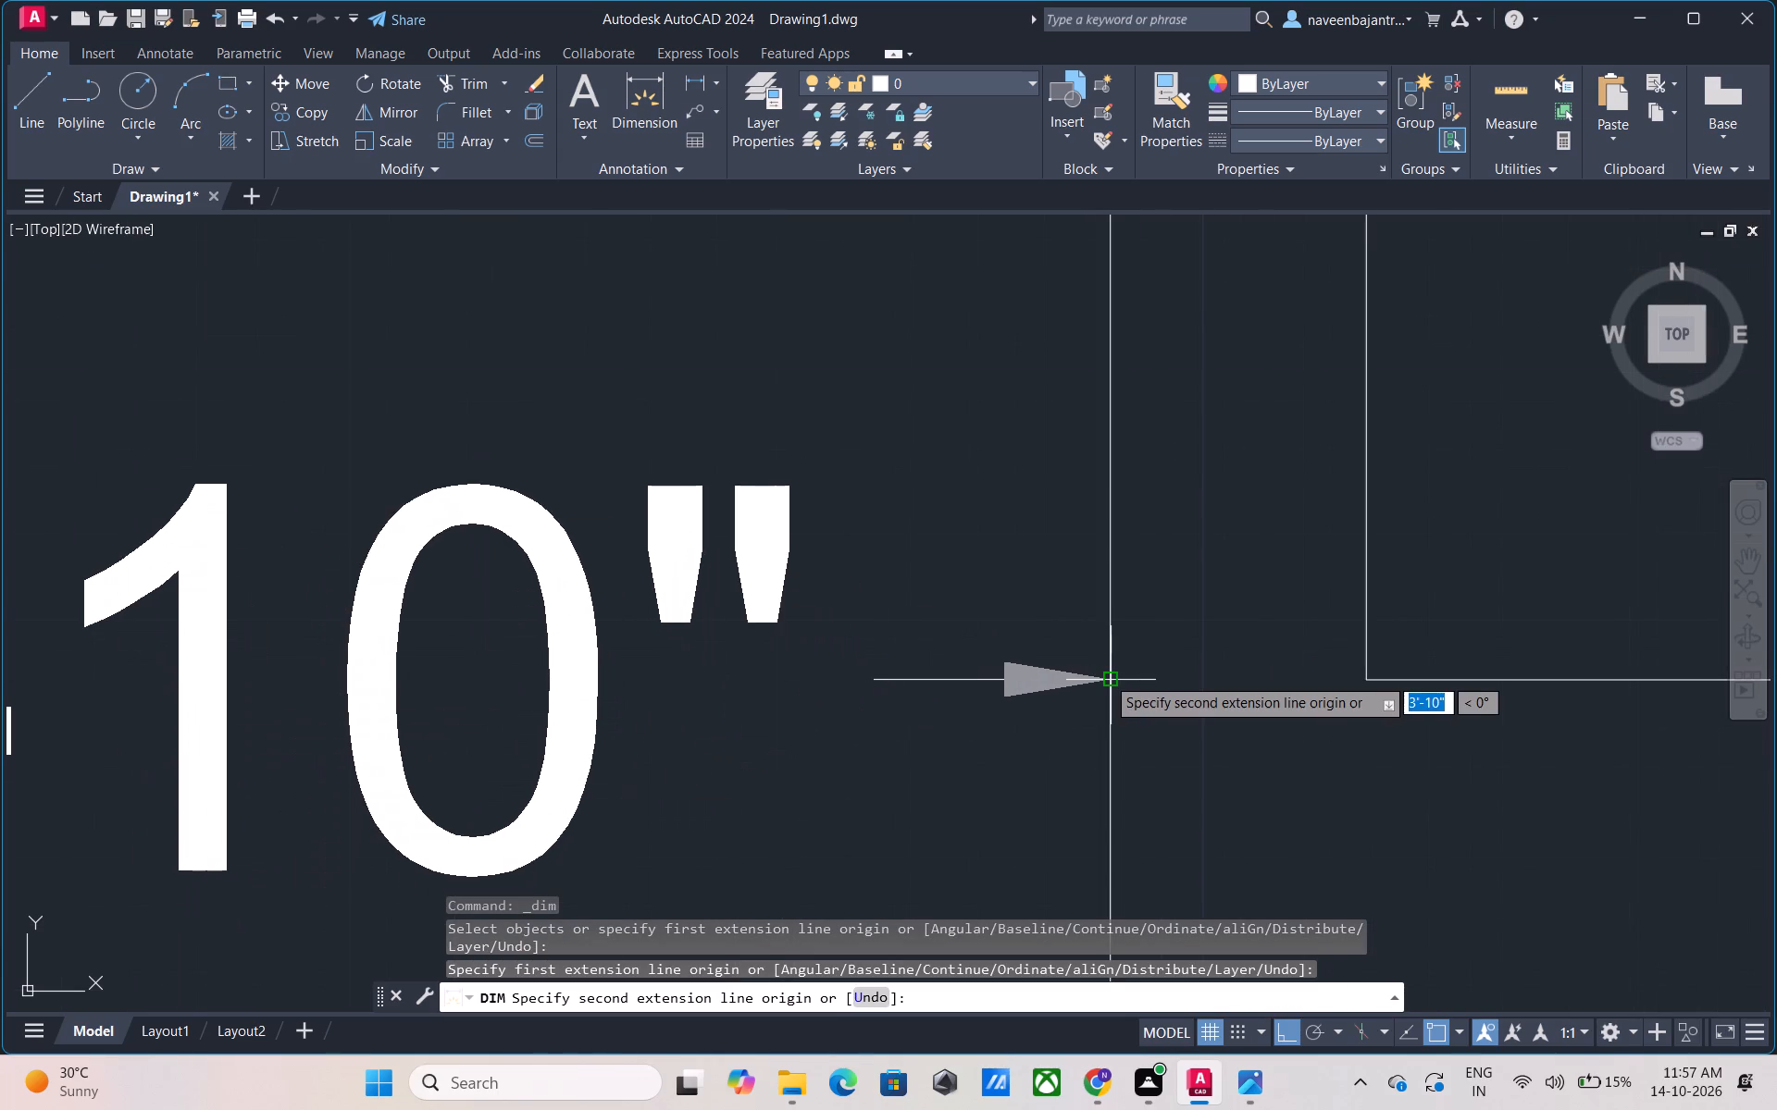
scroll(1108, 677, down, 1)
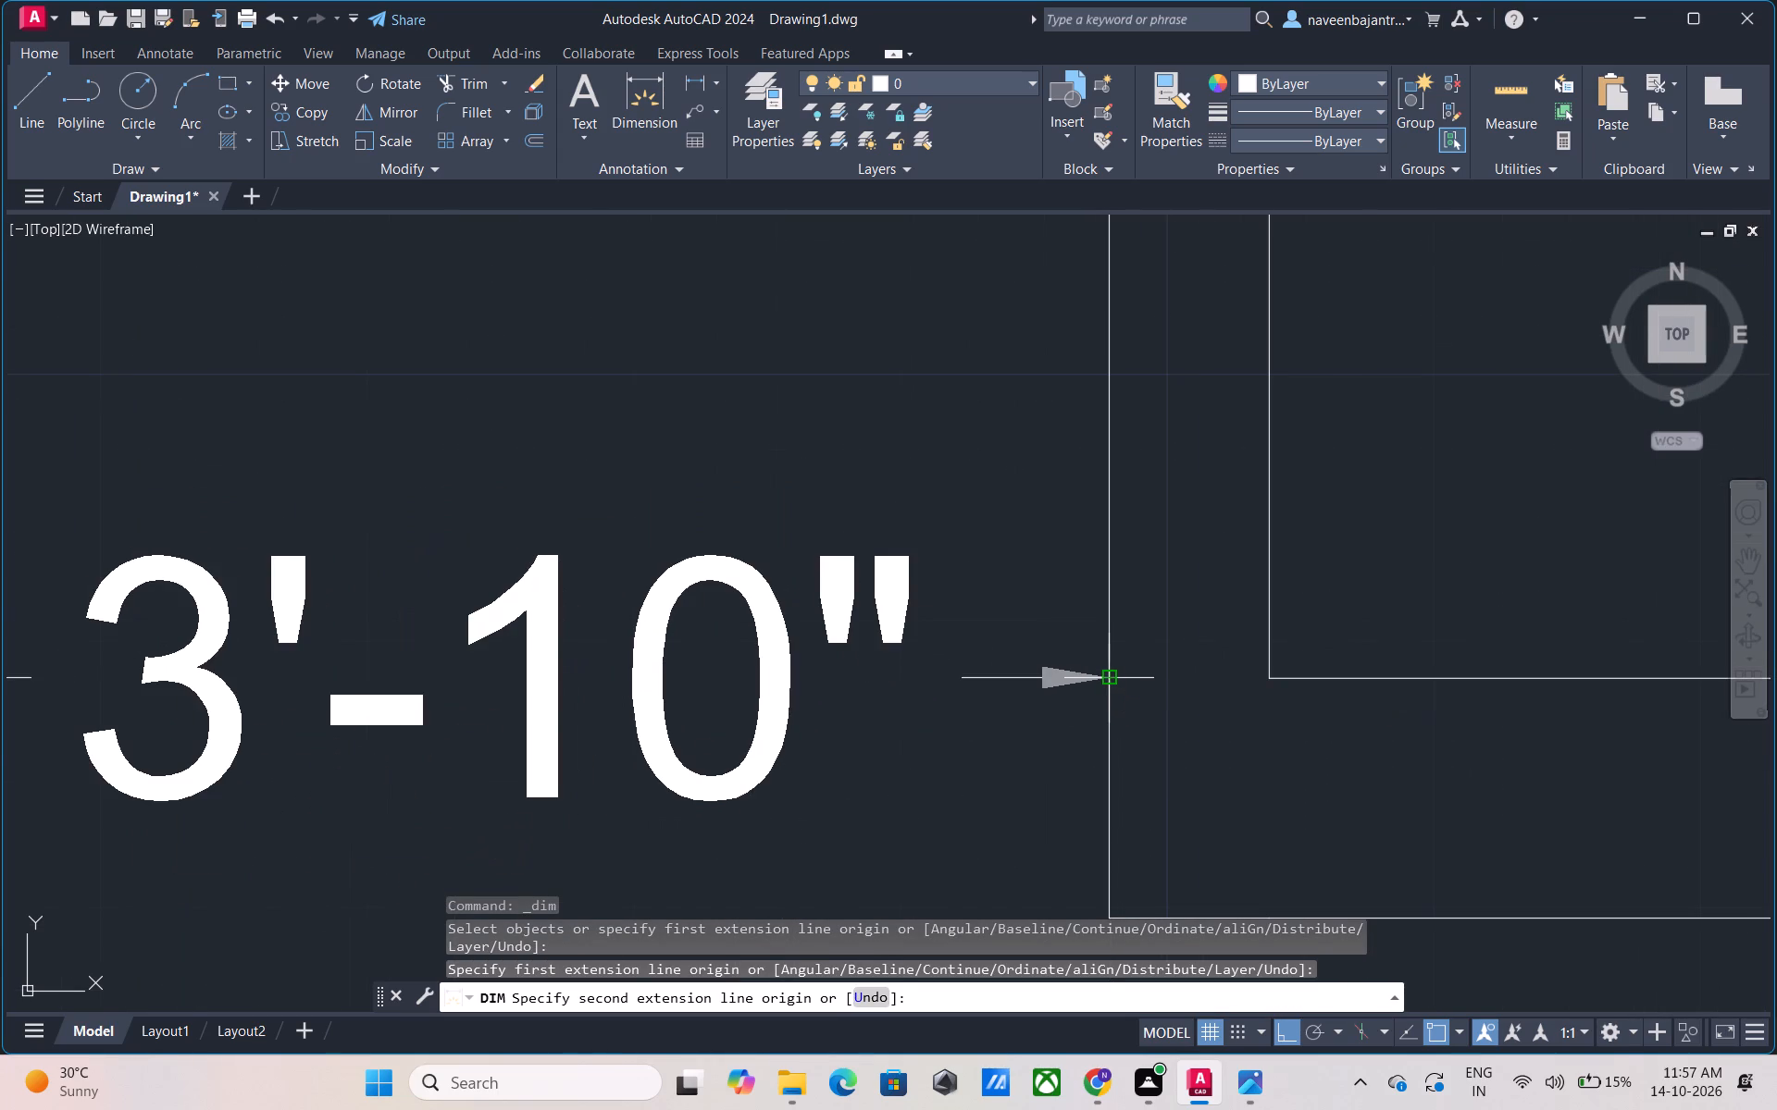
key(Escape)
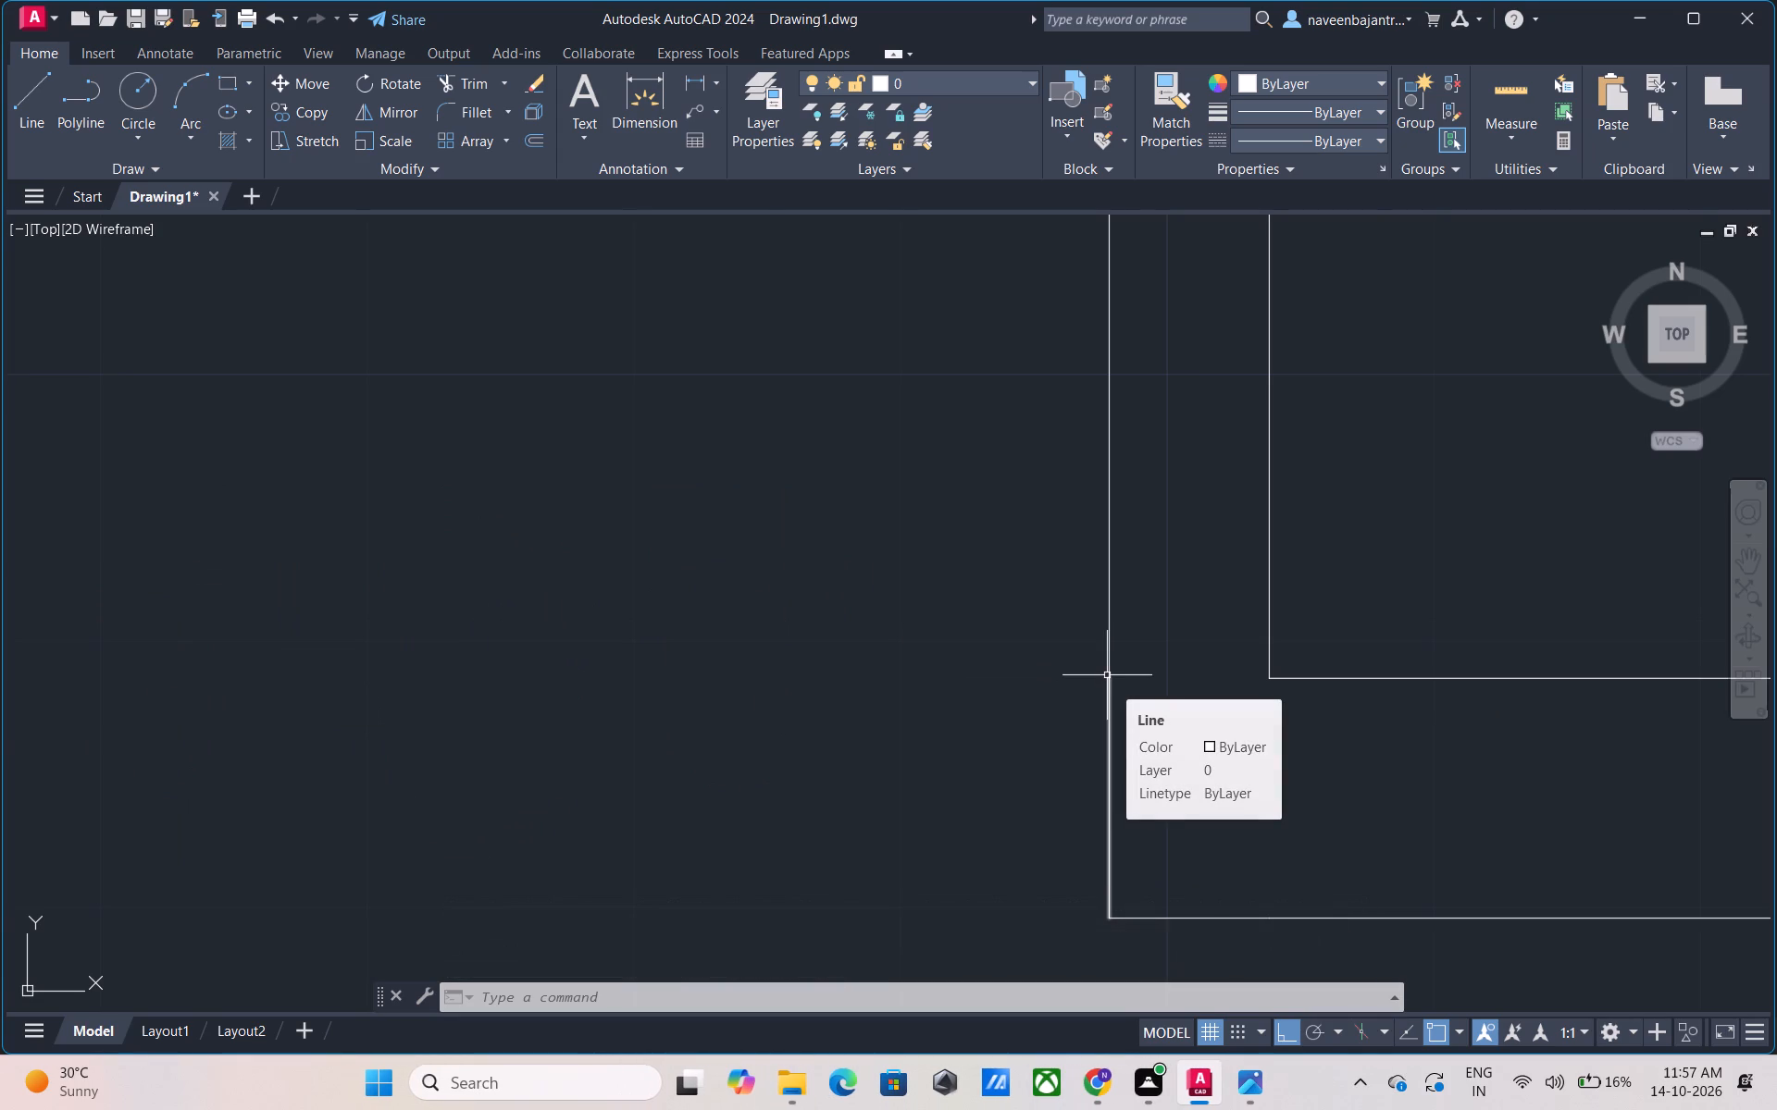
Draw a vertical line about 9' south from the midpoint of the southwest room's north wall, level with the east partition's end.
scroll(1107, 675, down, 5)
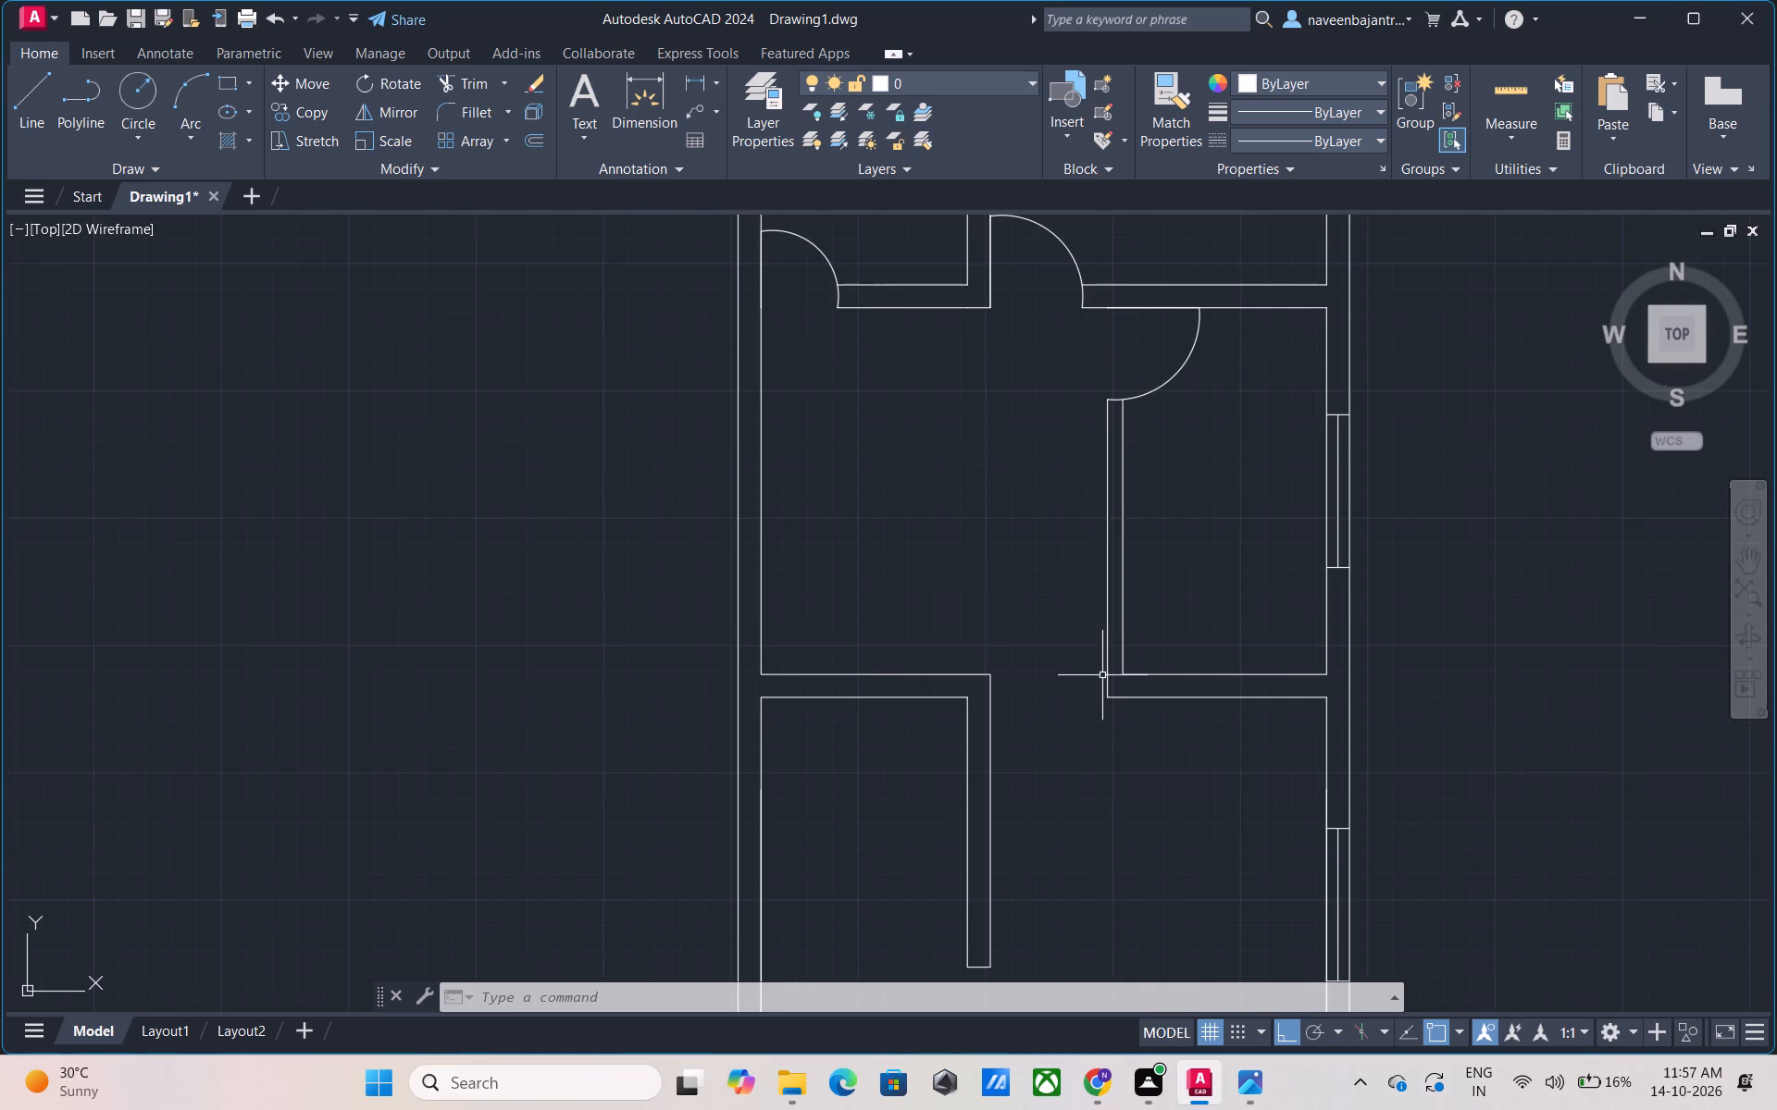
scroll(1101, 676, down, 1)
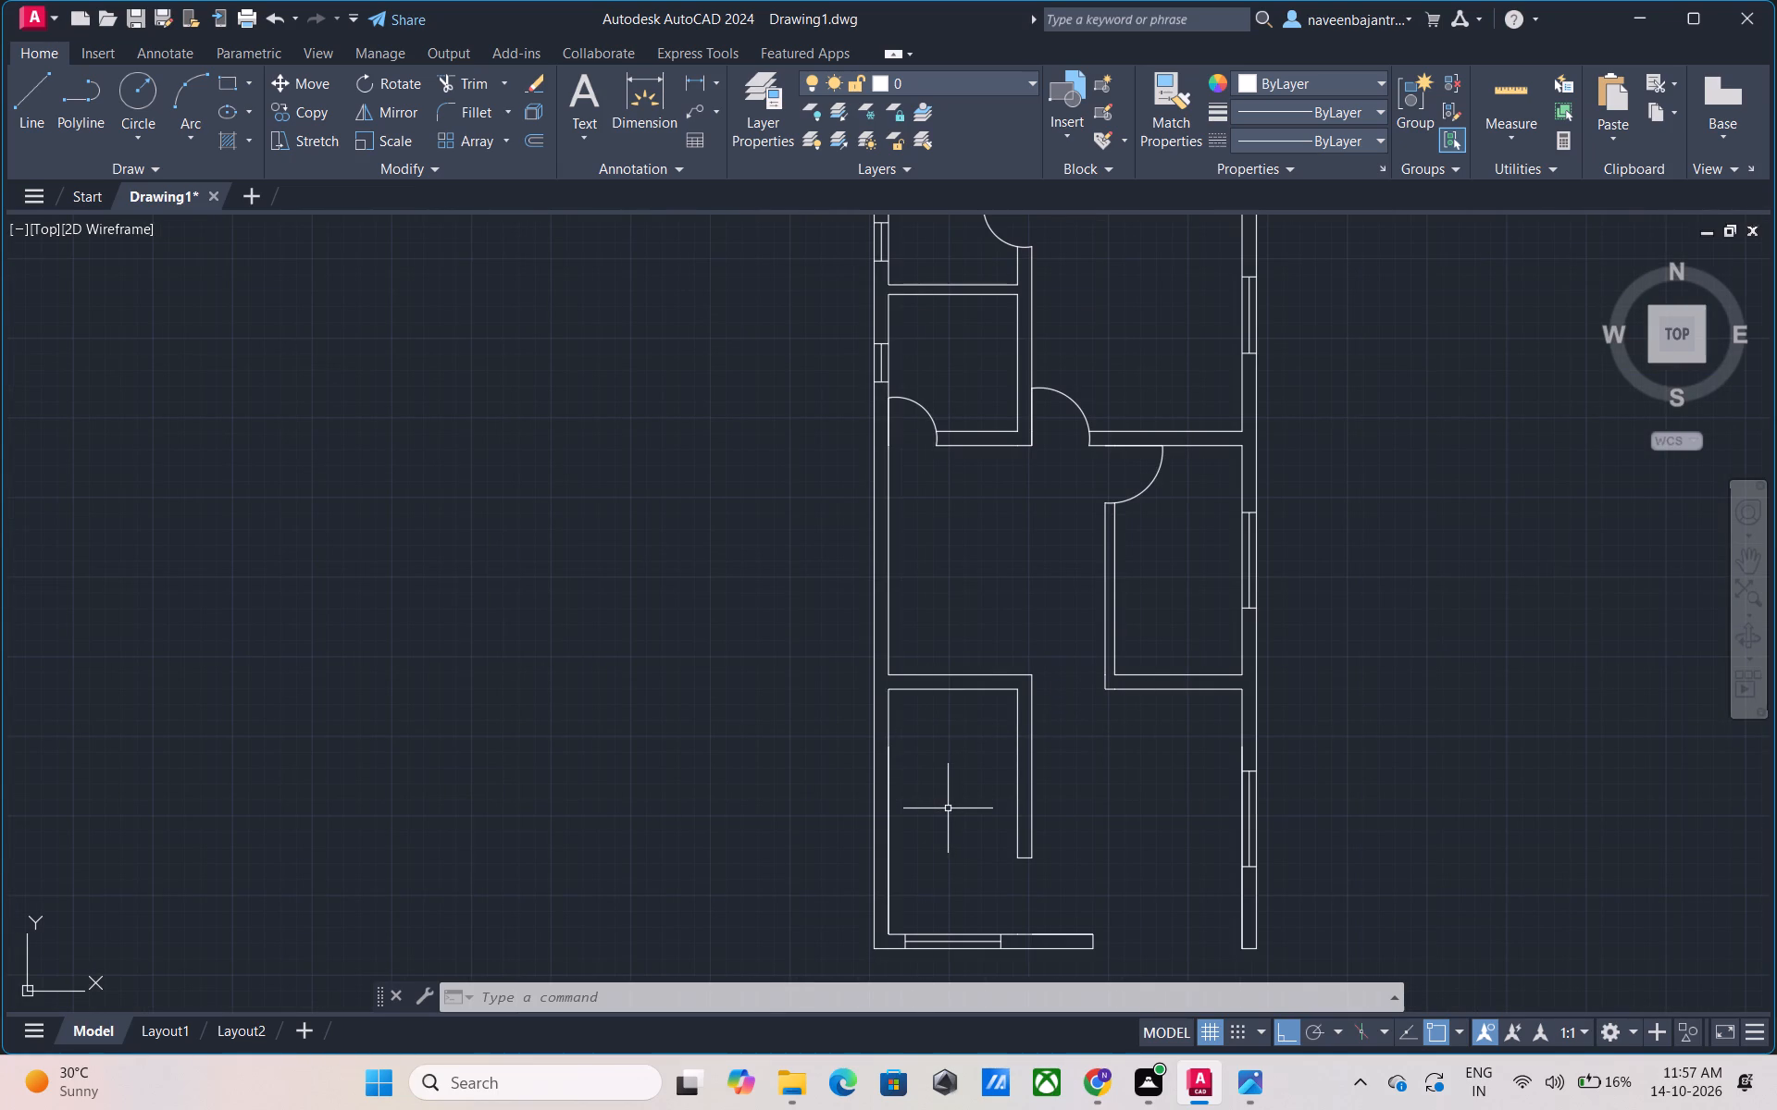
middle_drag(946, 808, 953, 779)
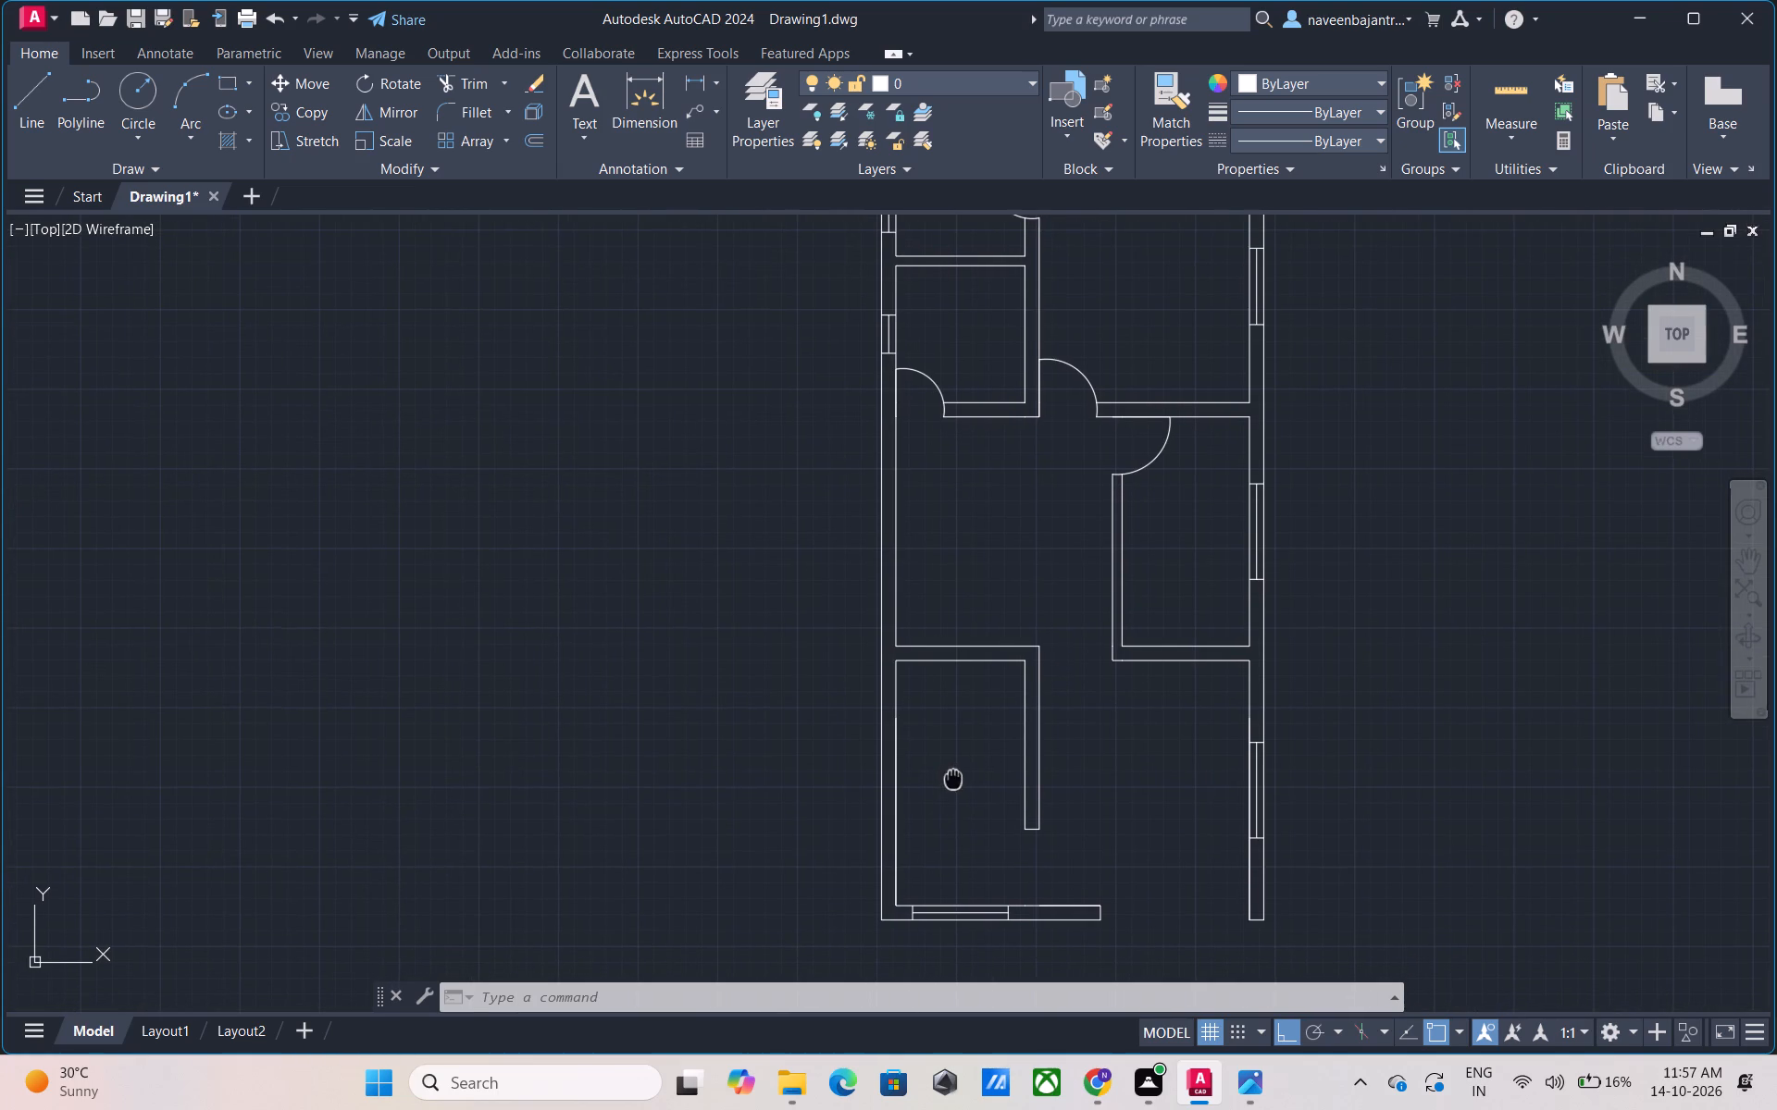
middle_drag(953, 779, 953, 778)
key(Escape)
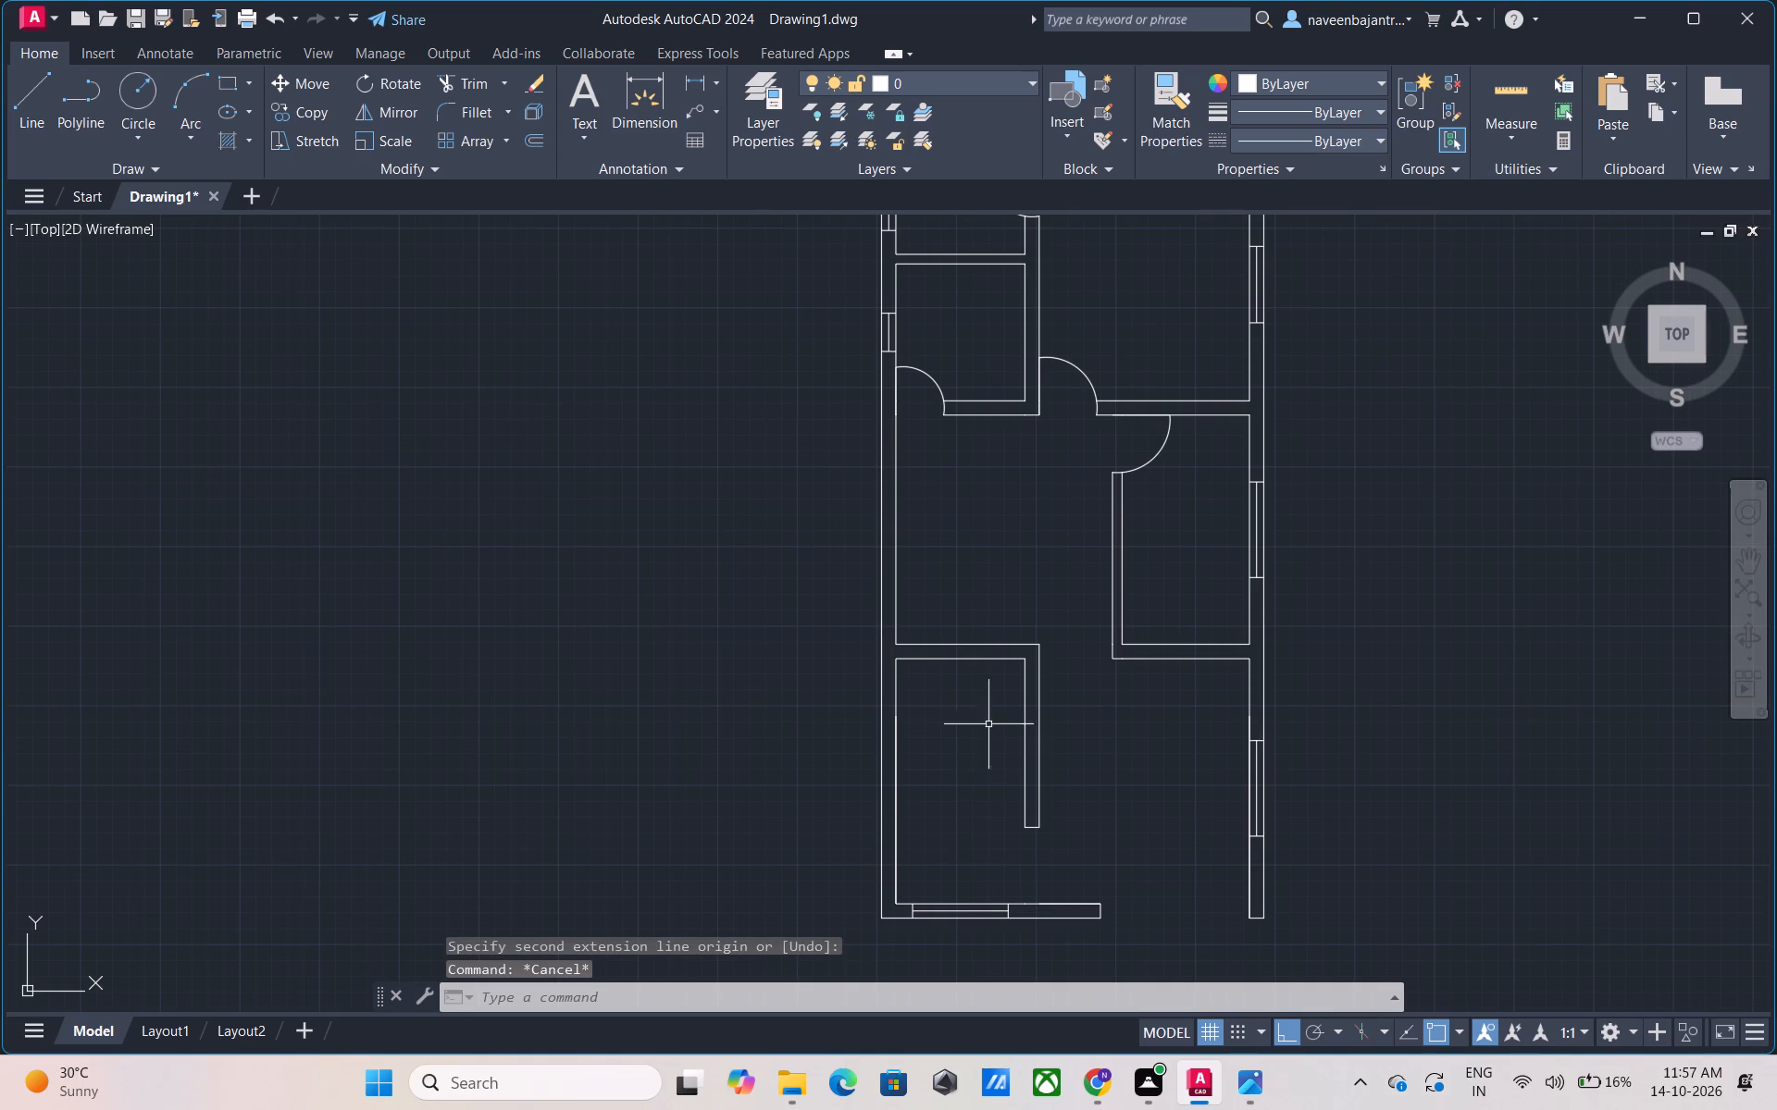
scroll(971, 706, up, 2)
key(Escape)
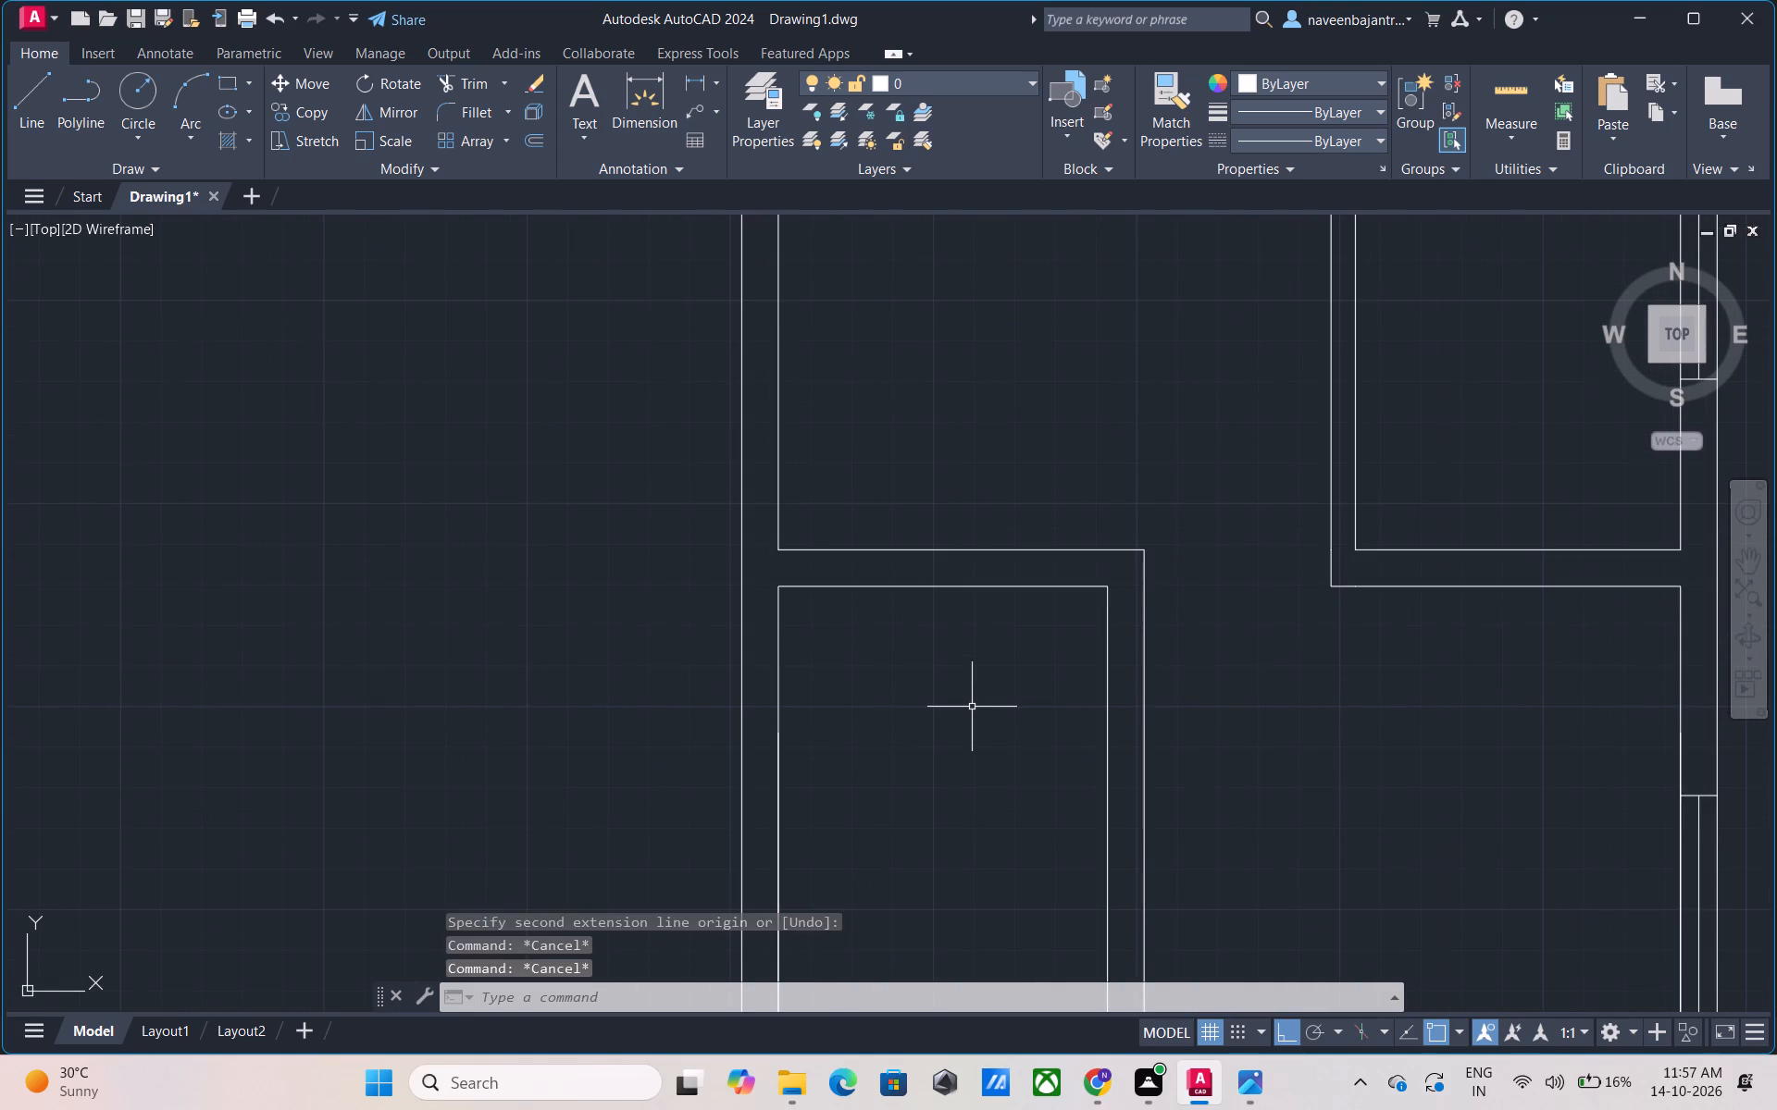
text(L)
key(space)
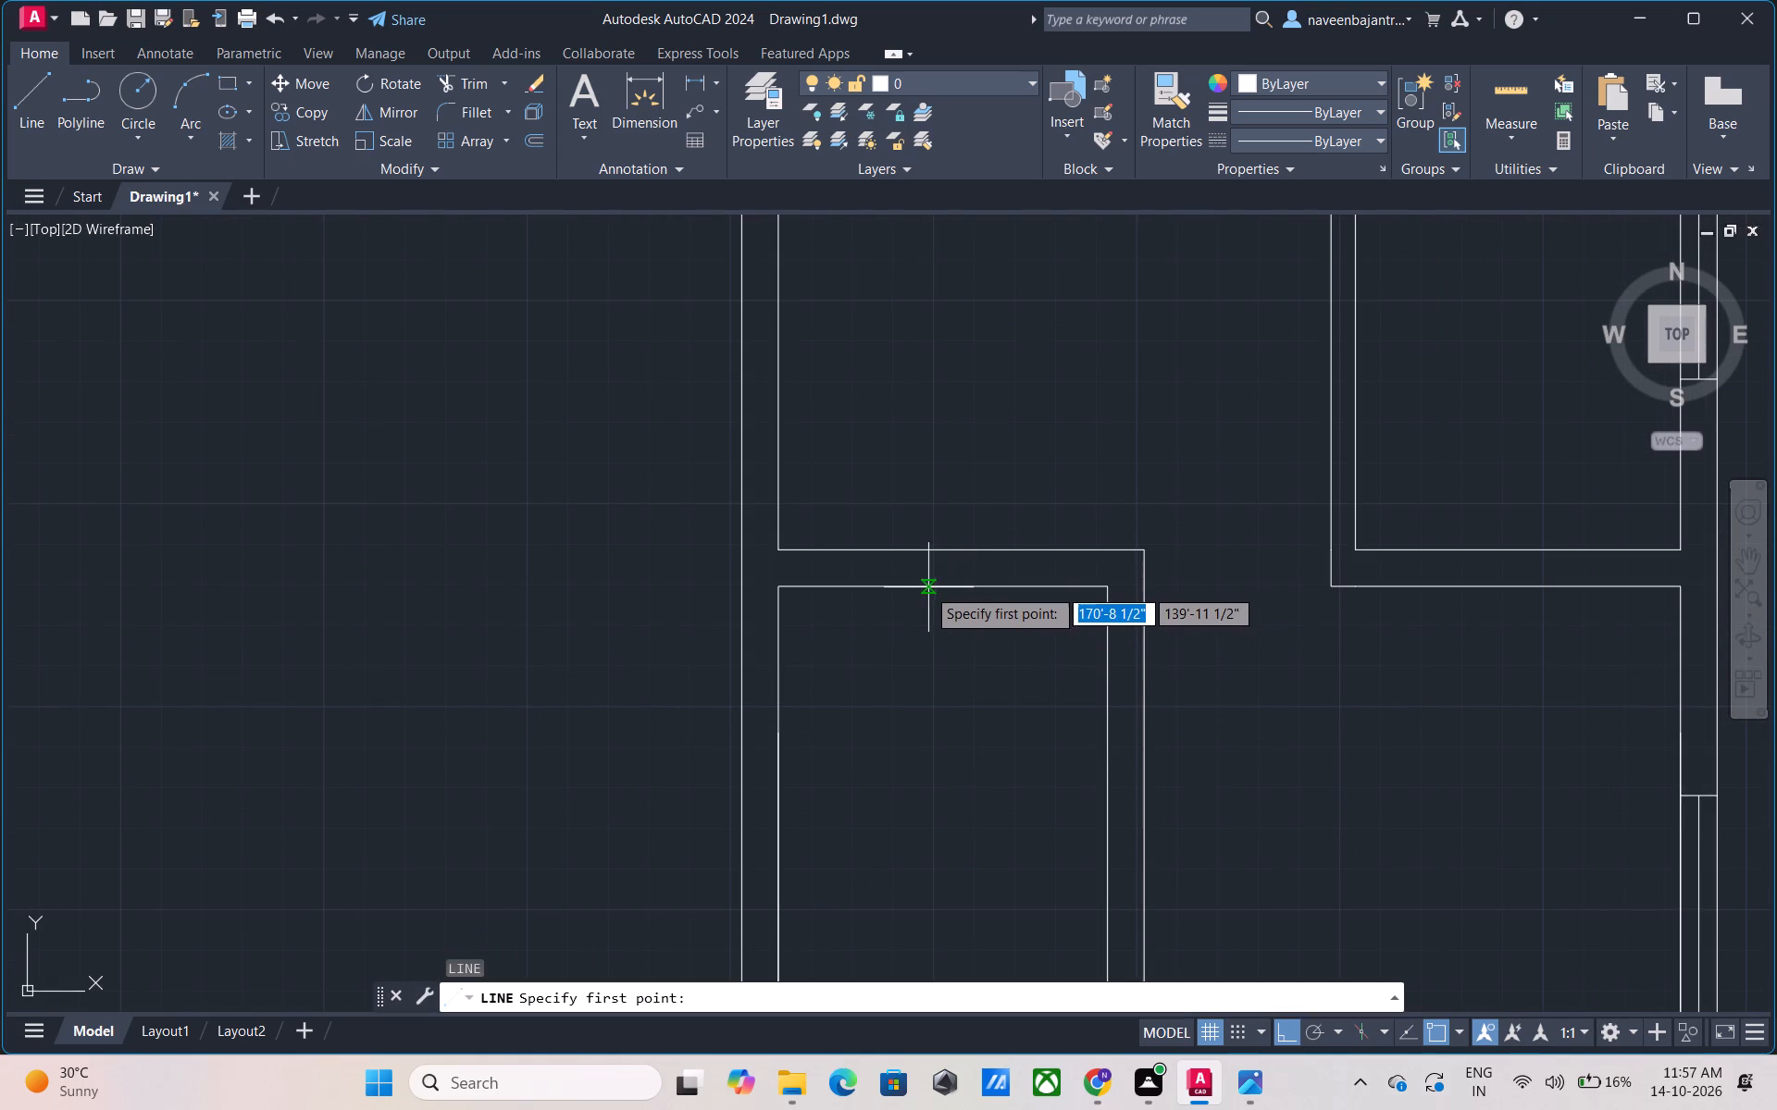
click(948, 585)
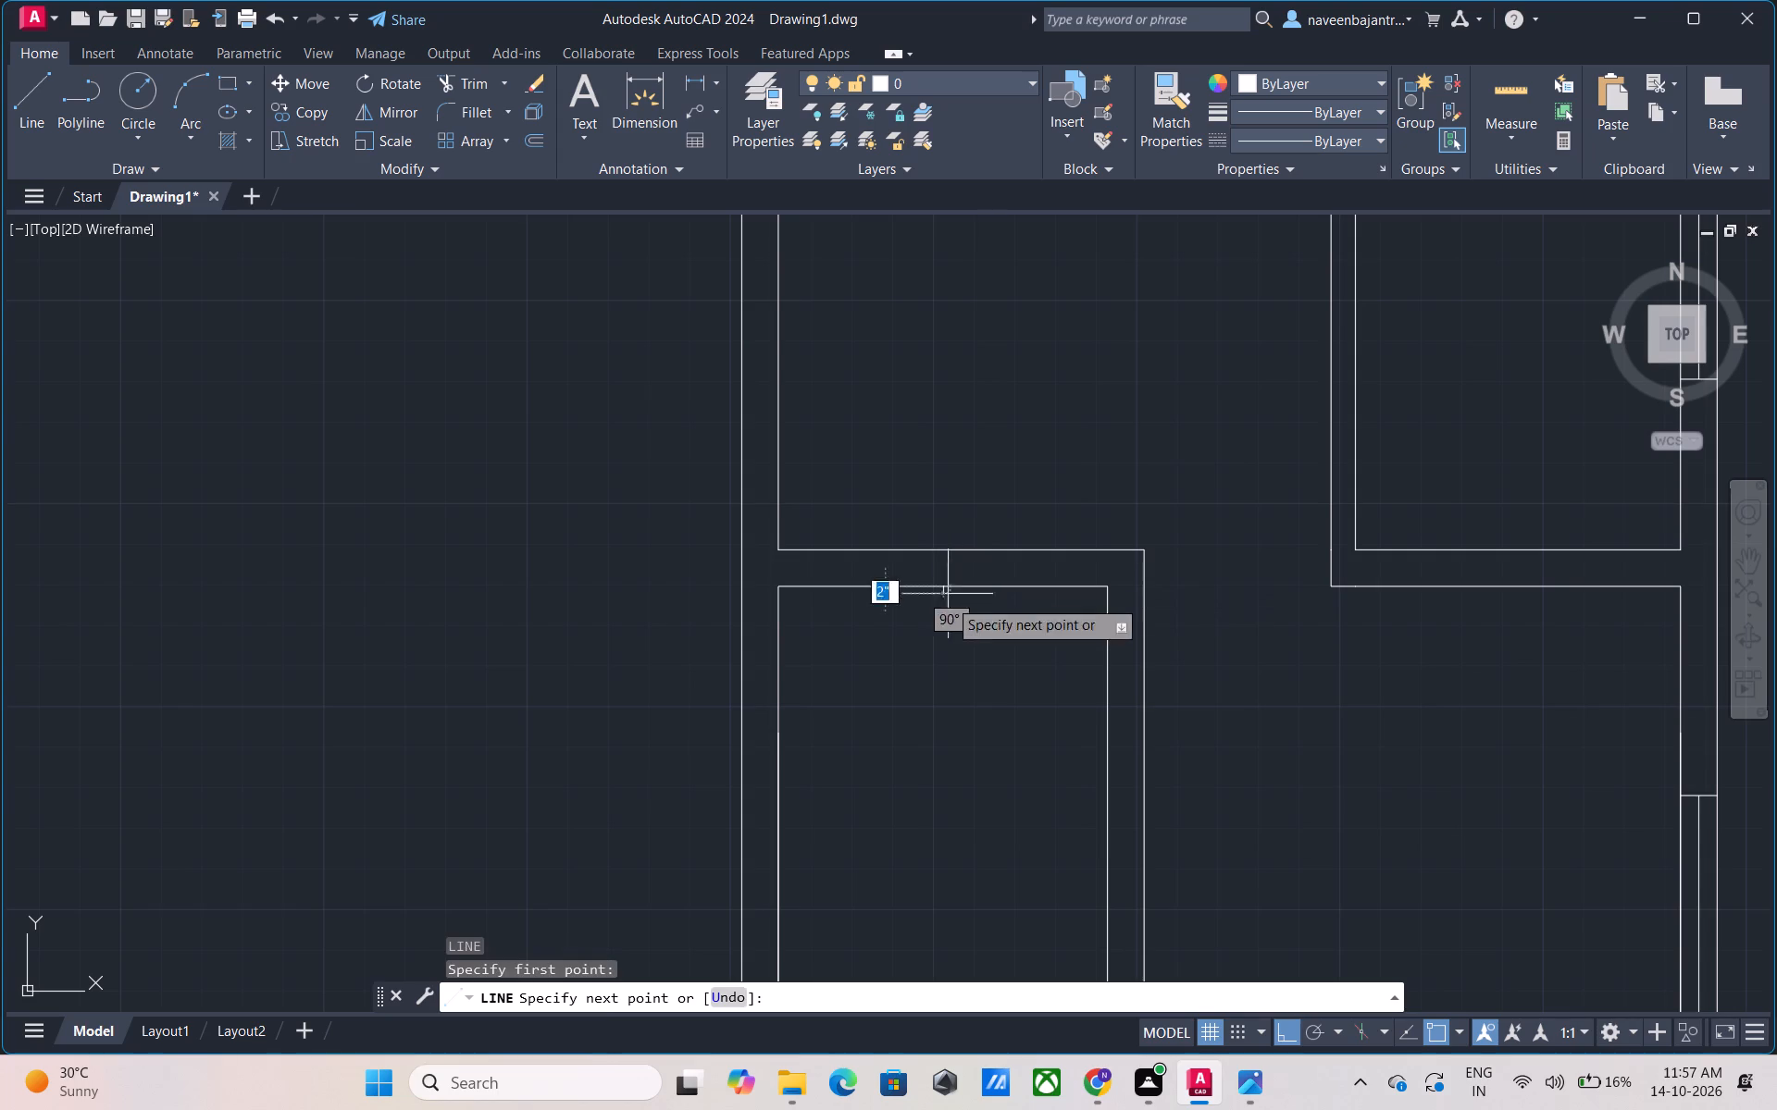
scroll(969, 820, down, 2)
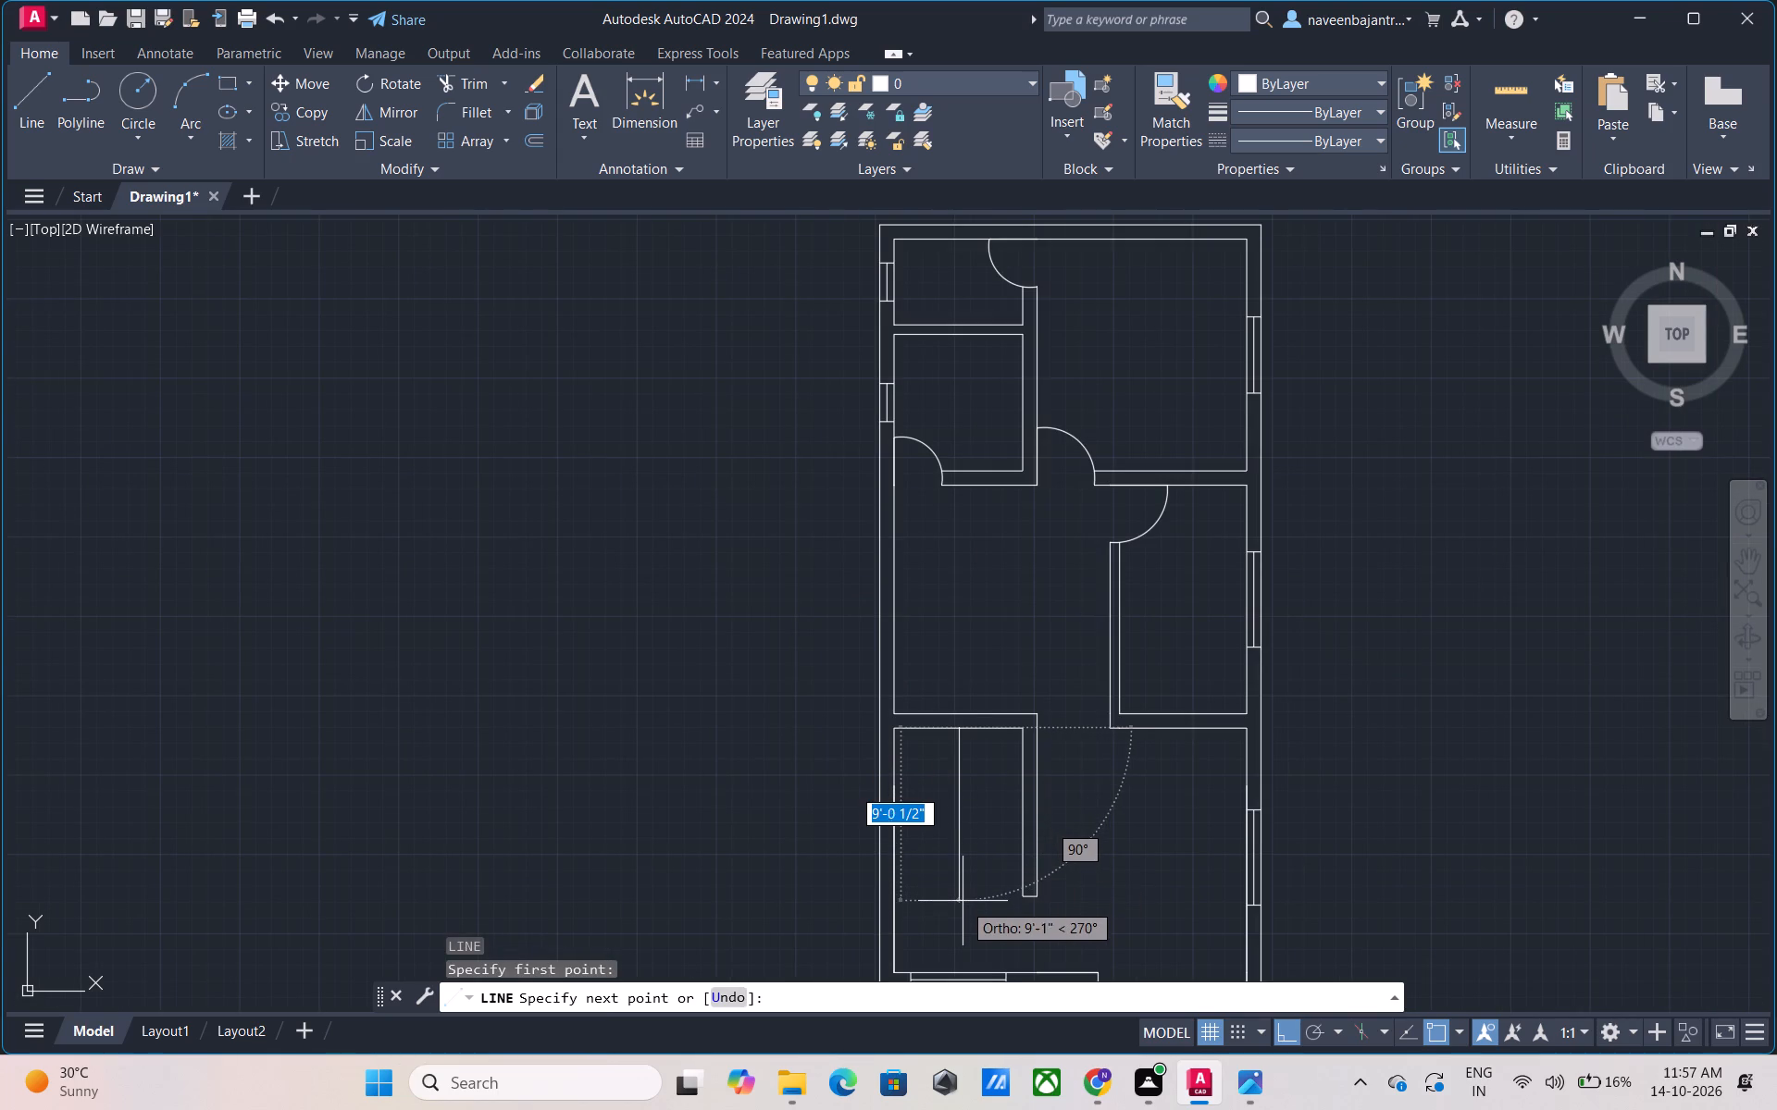
click(963, 896)
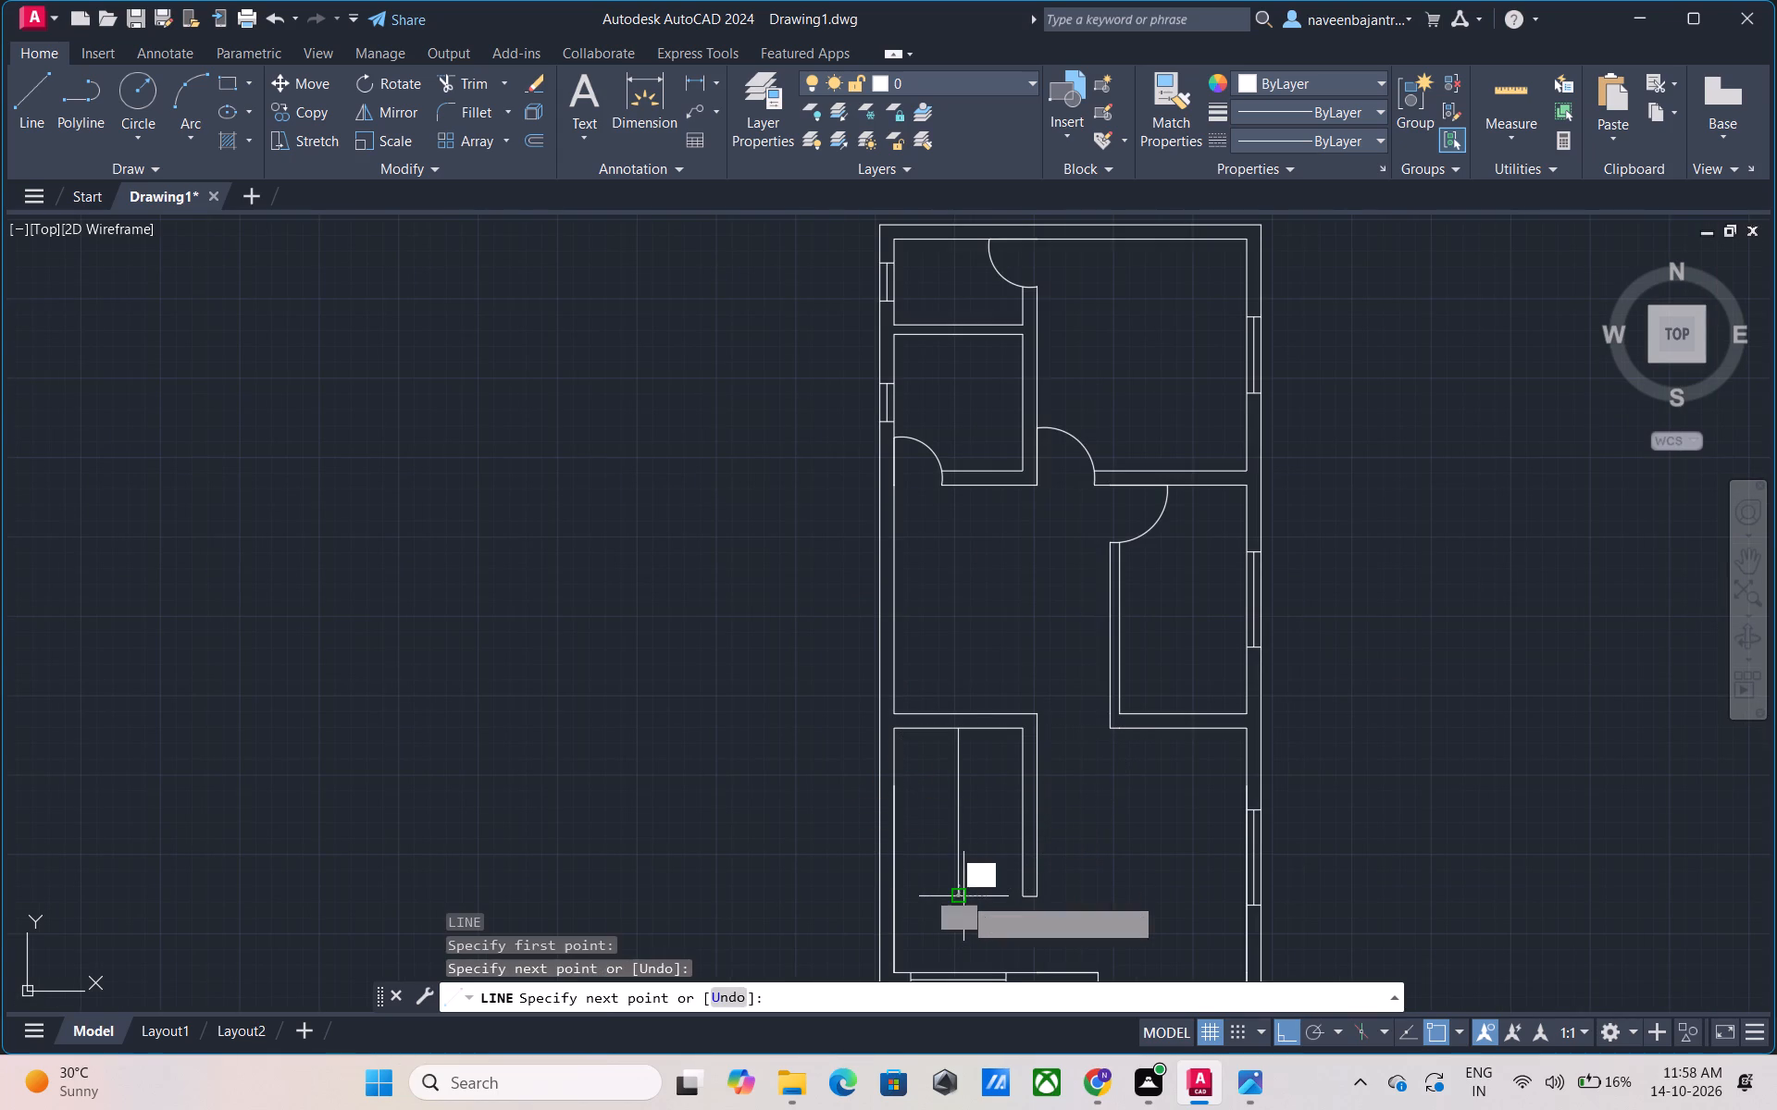
key(Escape)
Offset the southwest room's vertical centre line by 5" to both its east and west sides.
key(o)
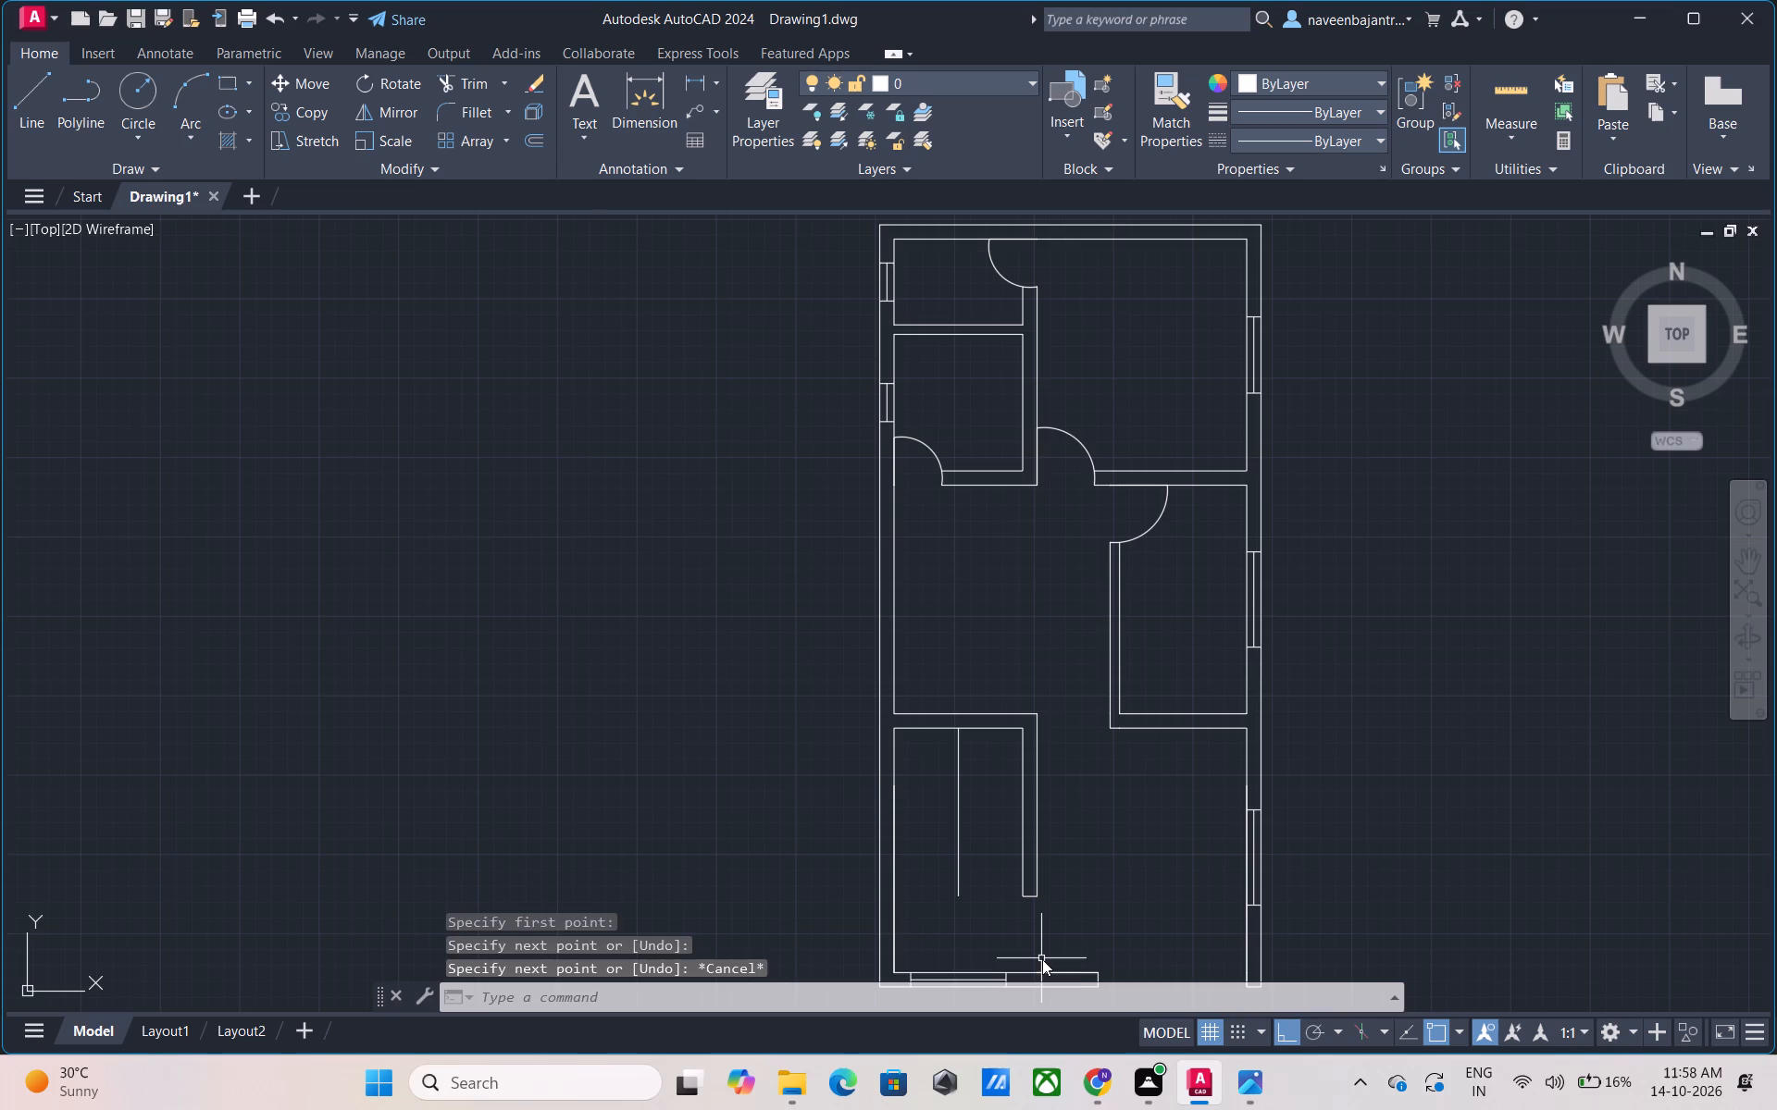
key(space)
text(5)
key(shift+quotedbl)
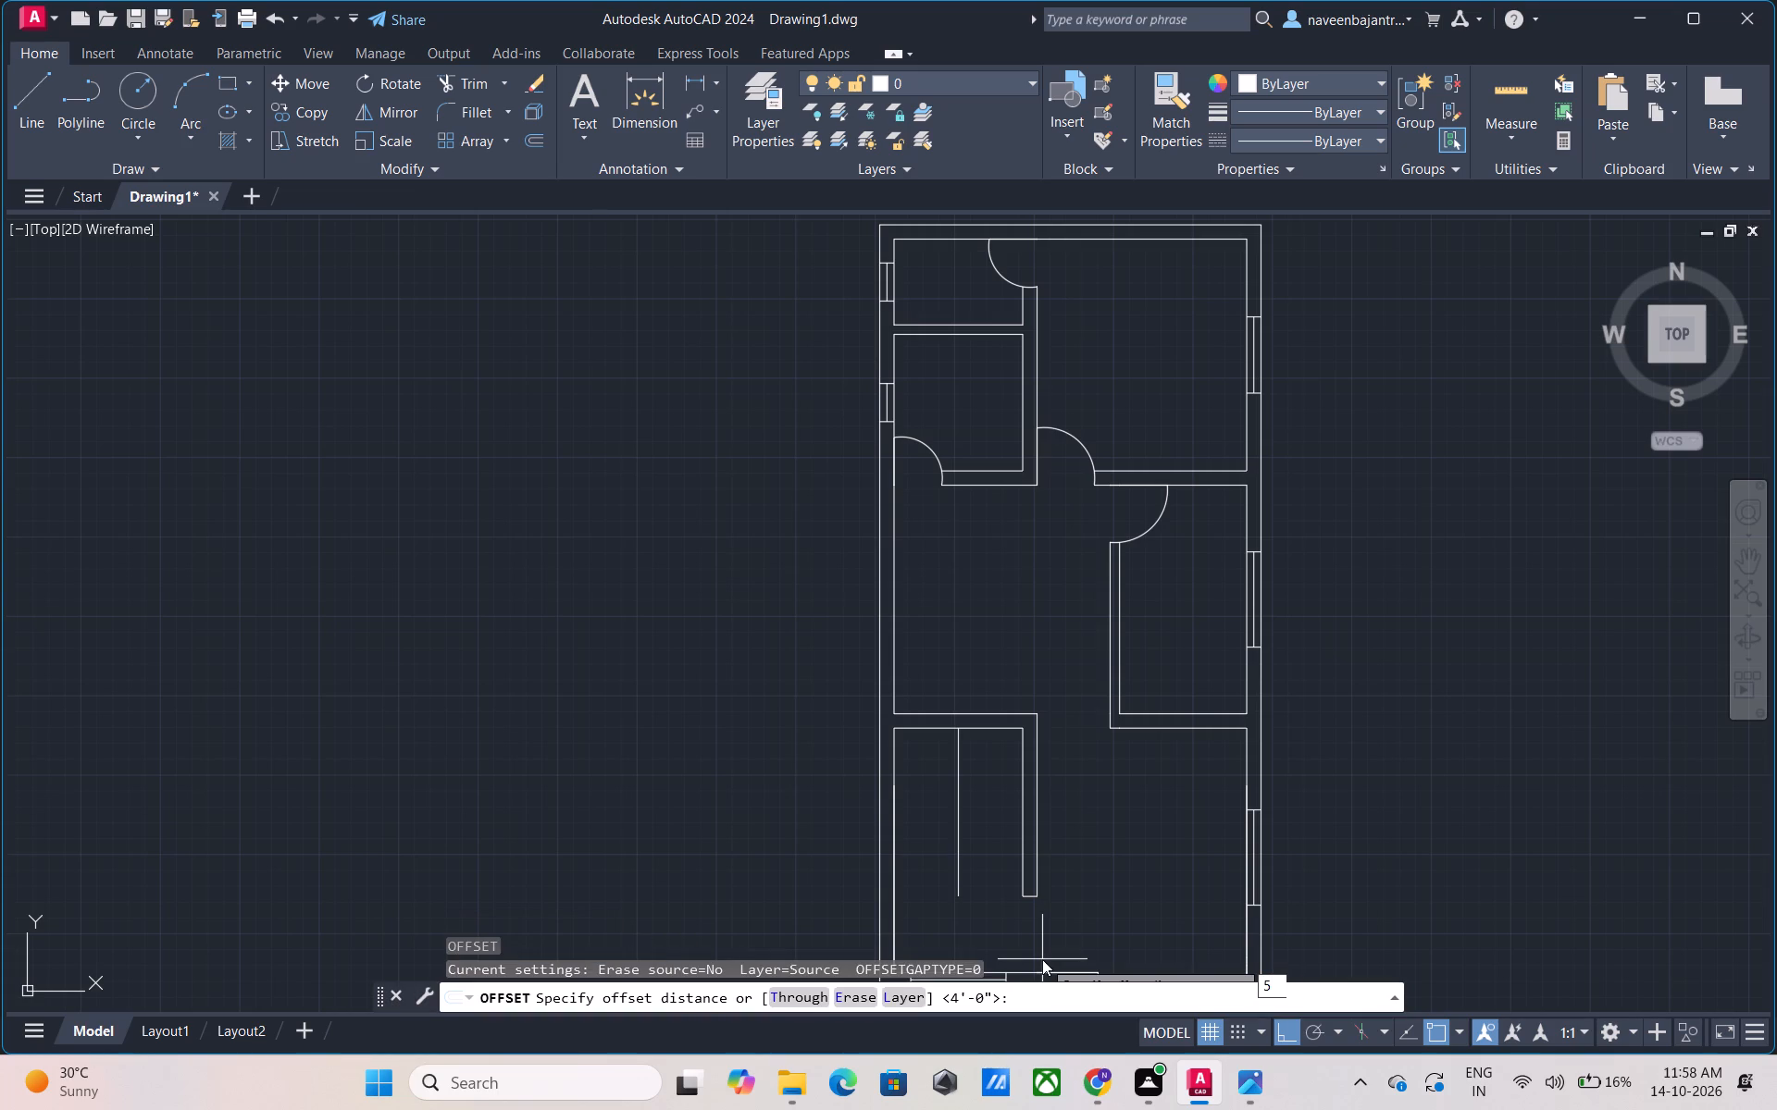
key(Return)
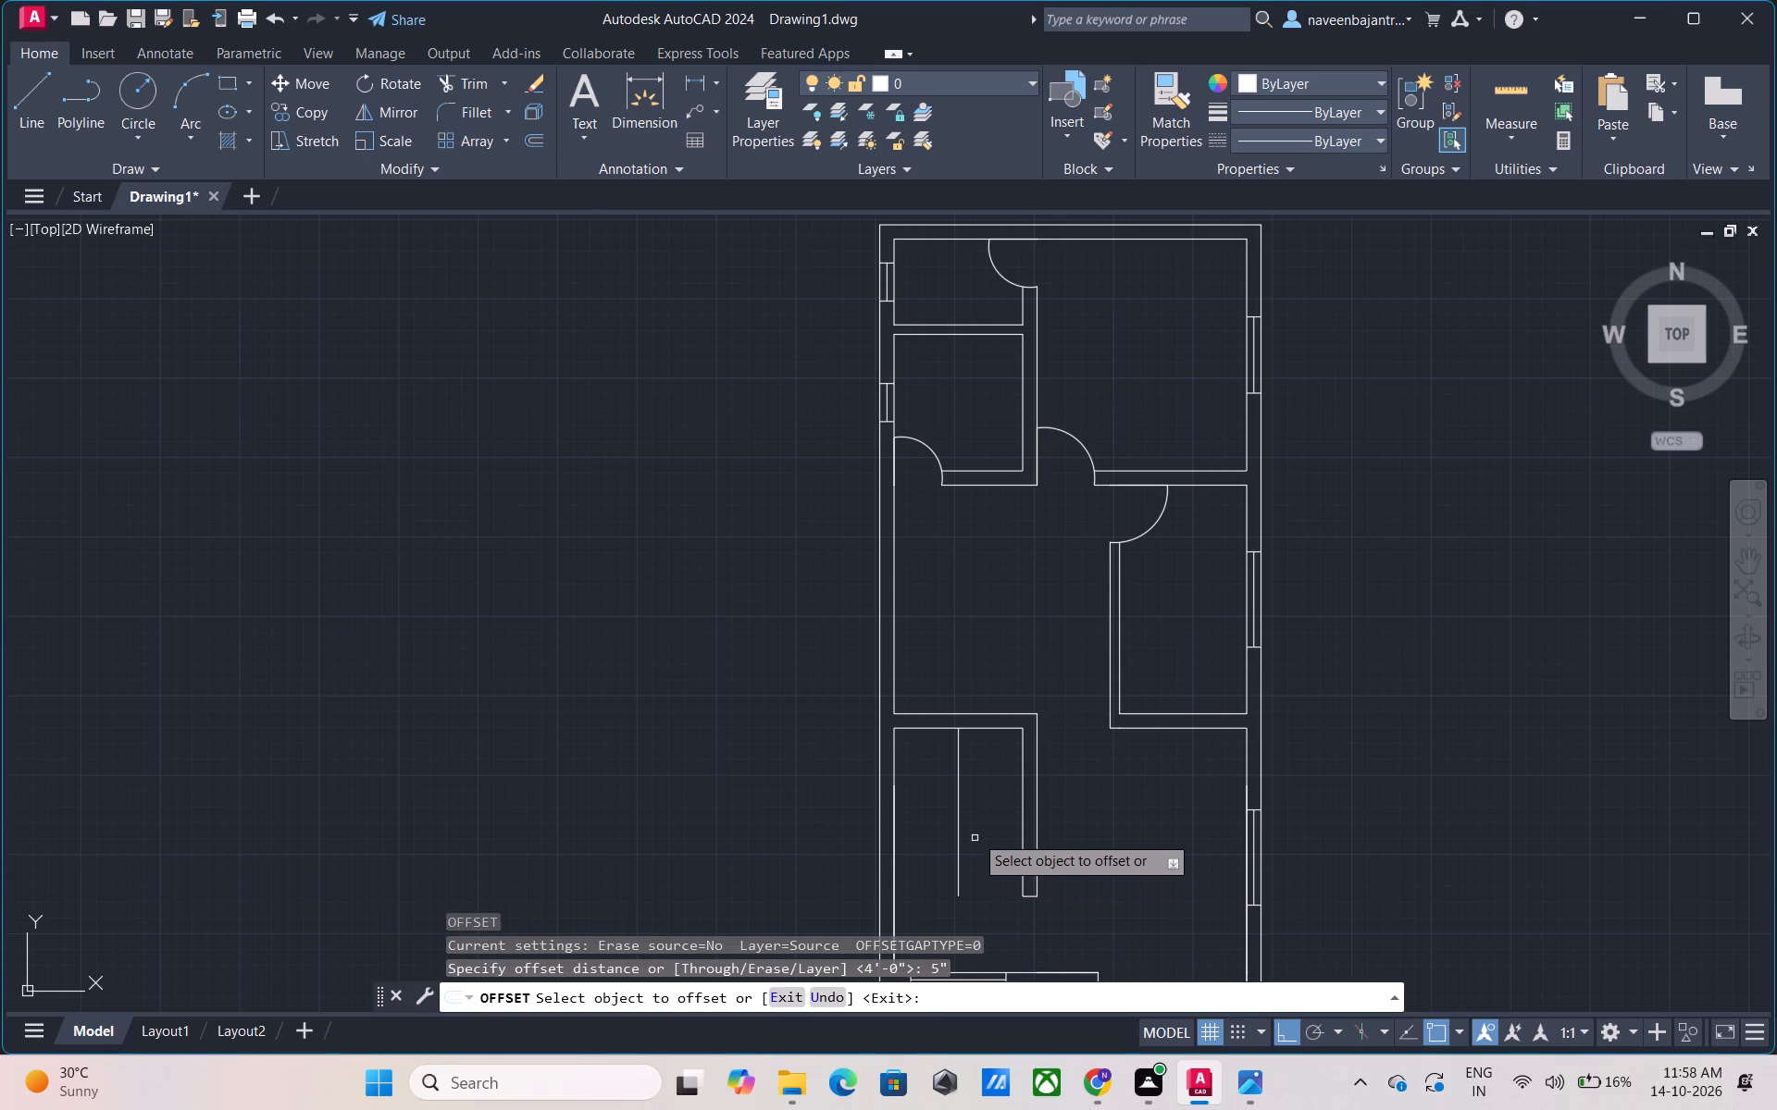
click(959, 827)
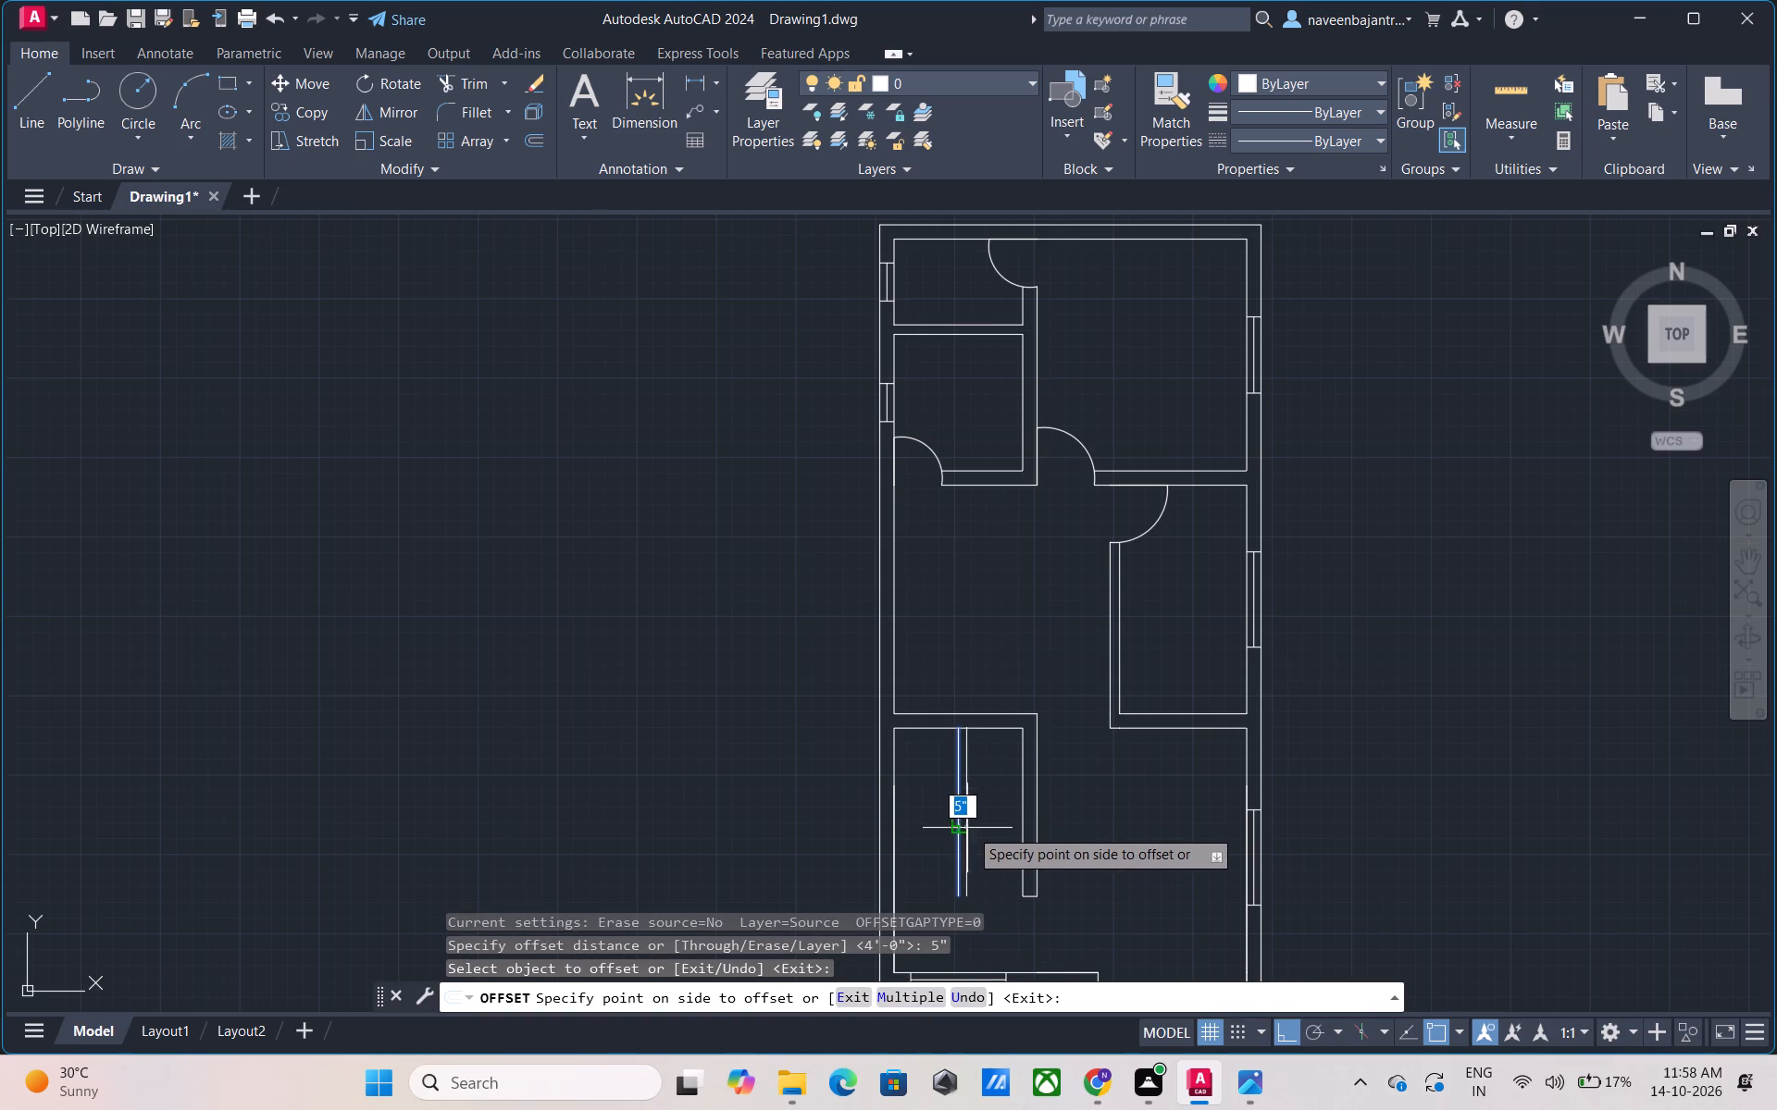
click(975, 829)
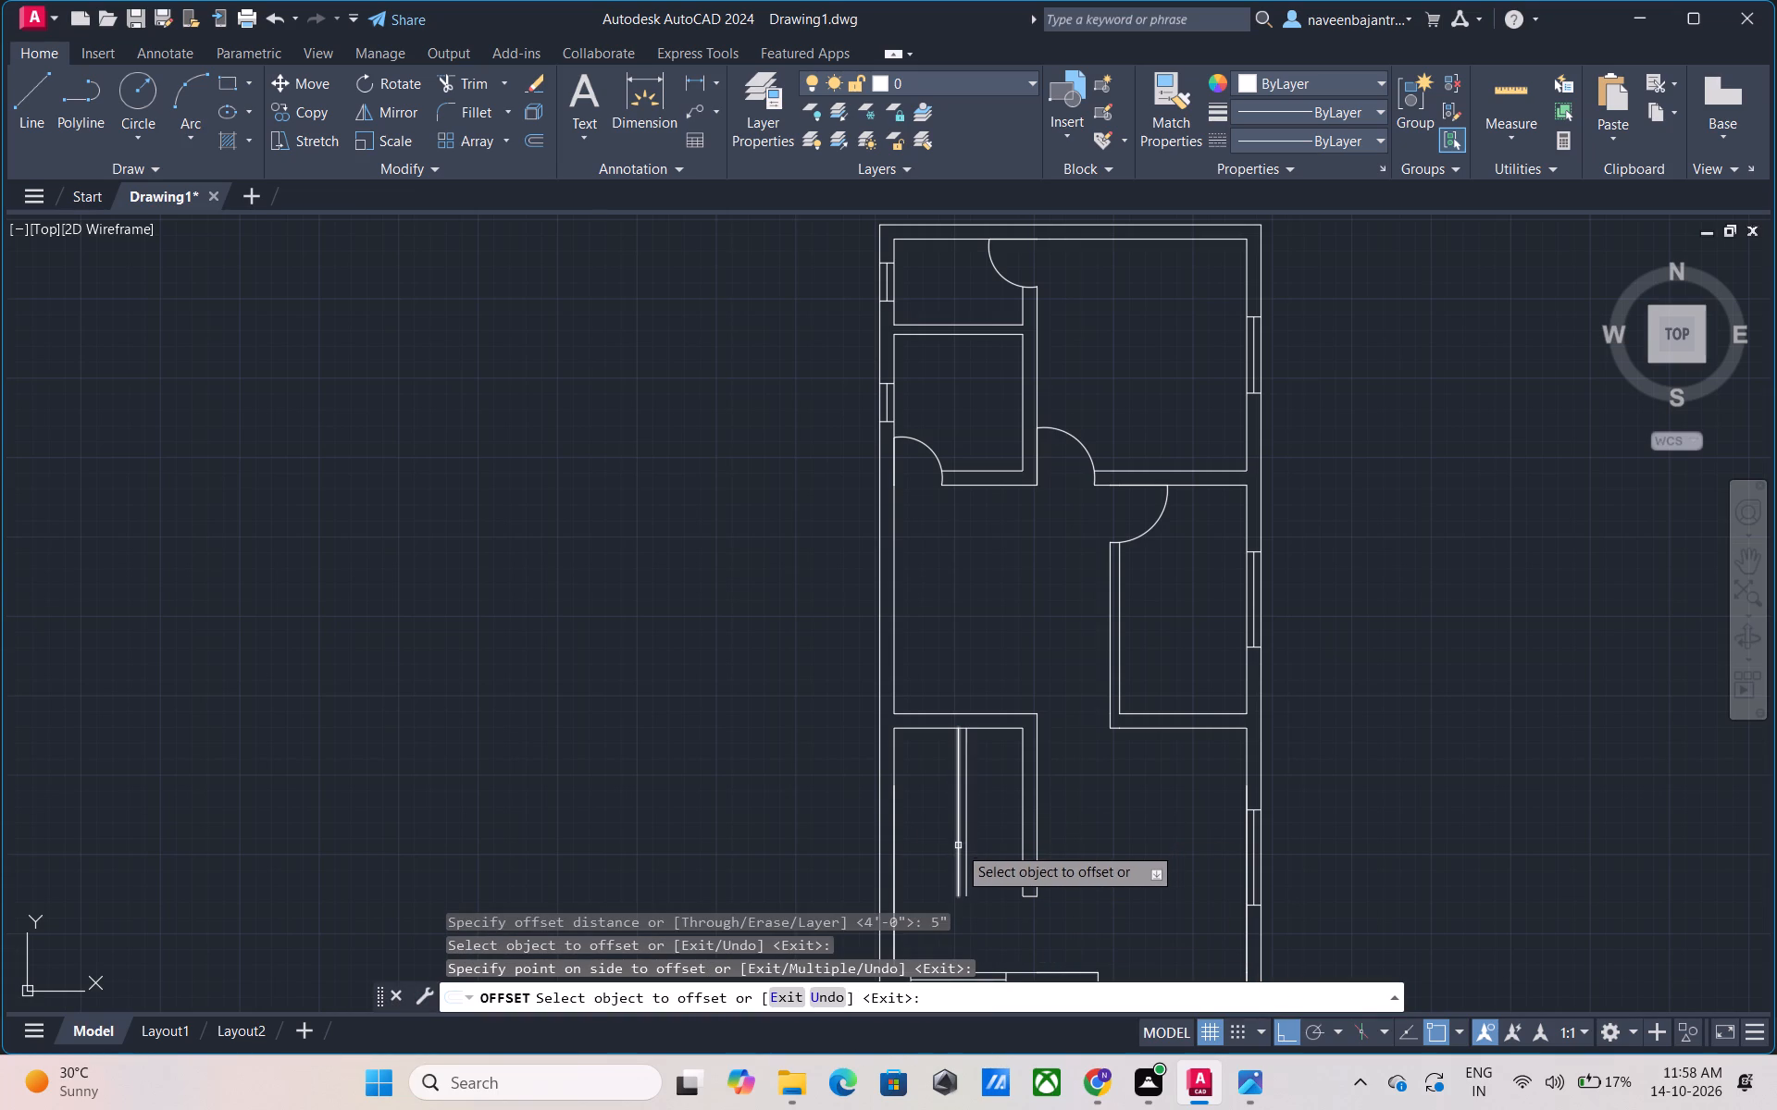
click(958, 845)
click(945, 847)
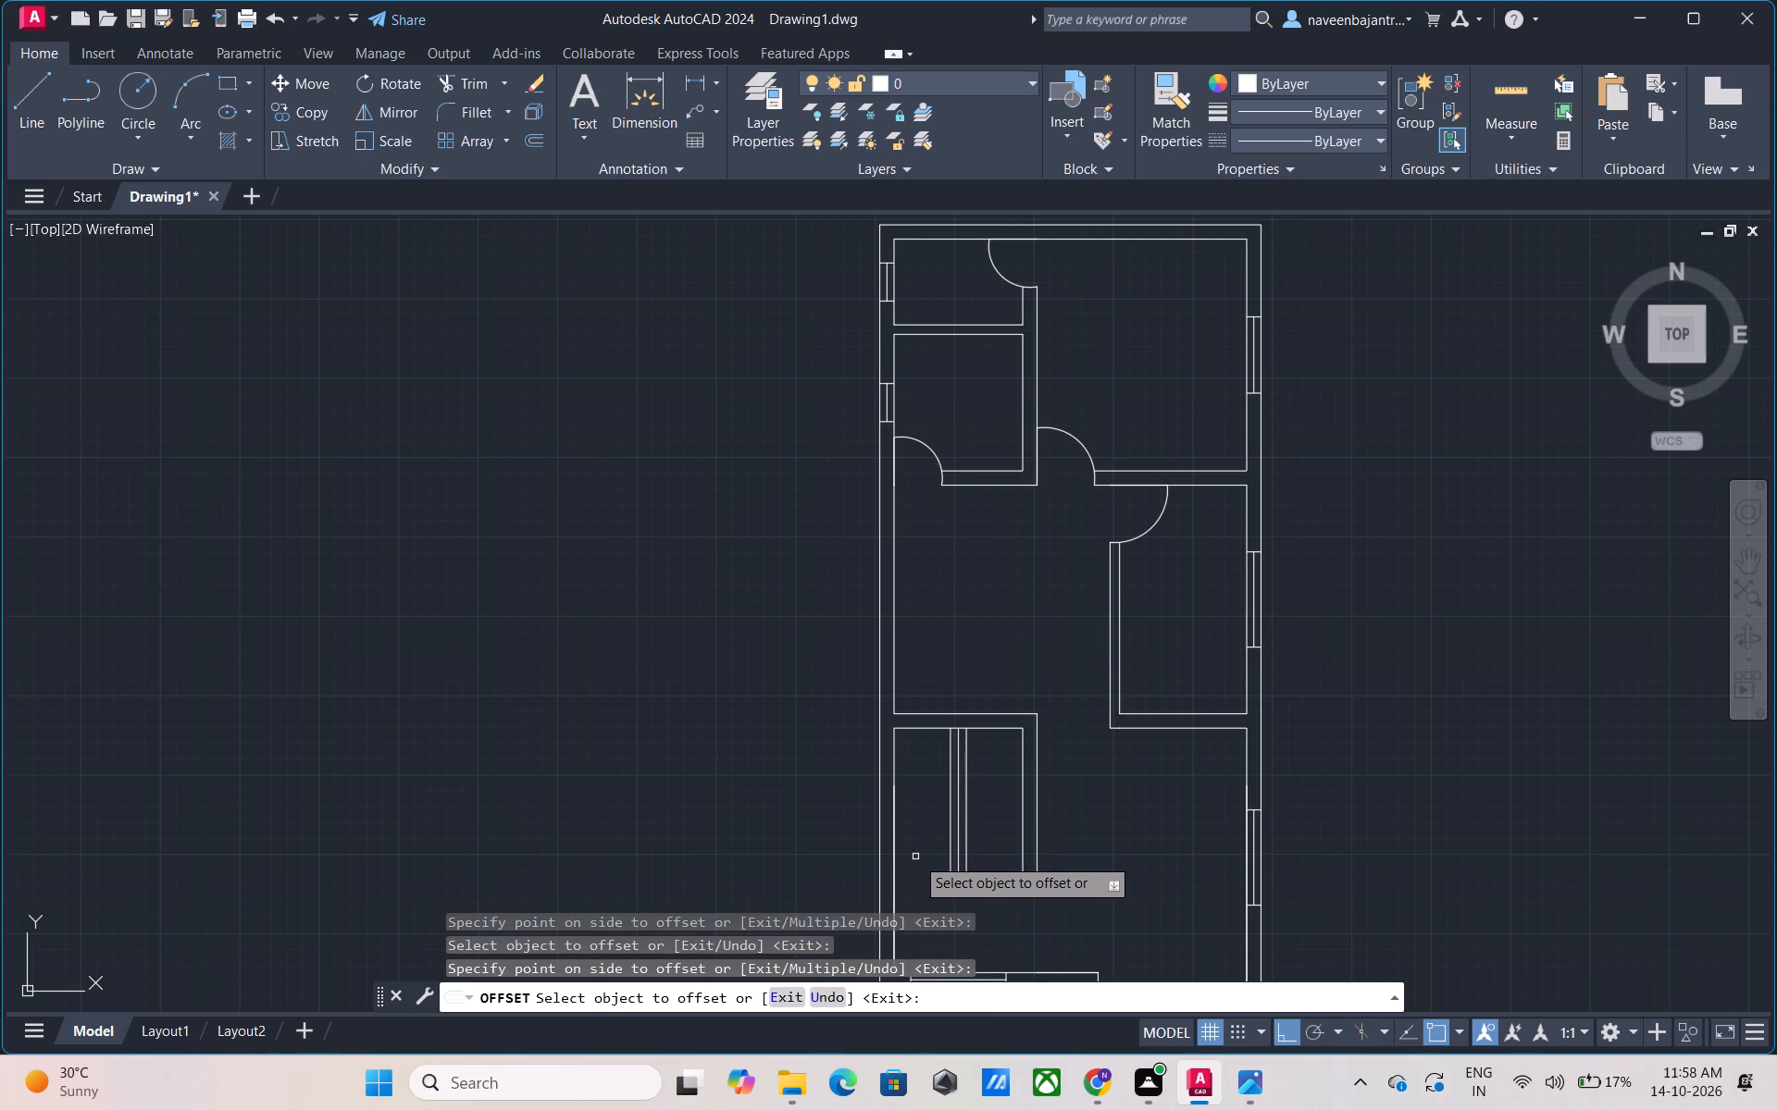
key(Escape)
Trim away the original centre line between the two offset lines in the southwest room.
text(TR)
key(space)
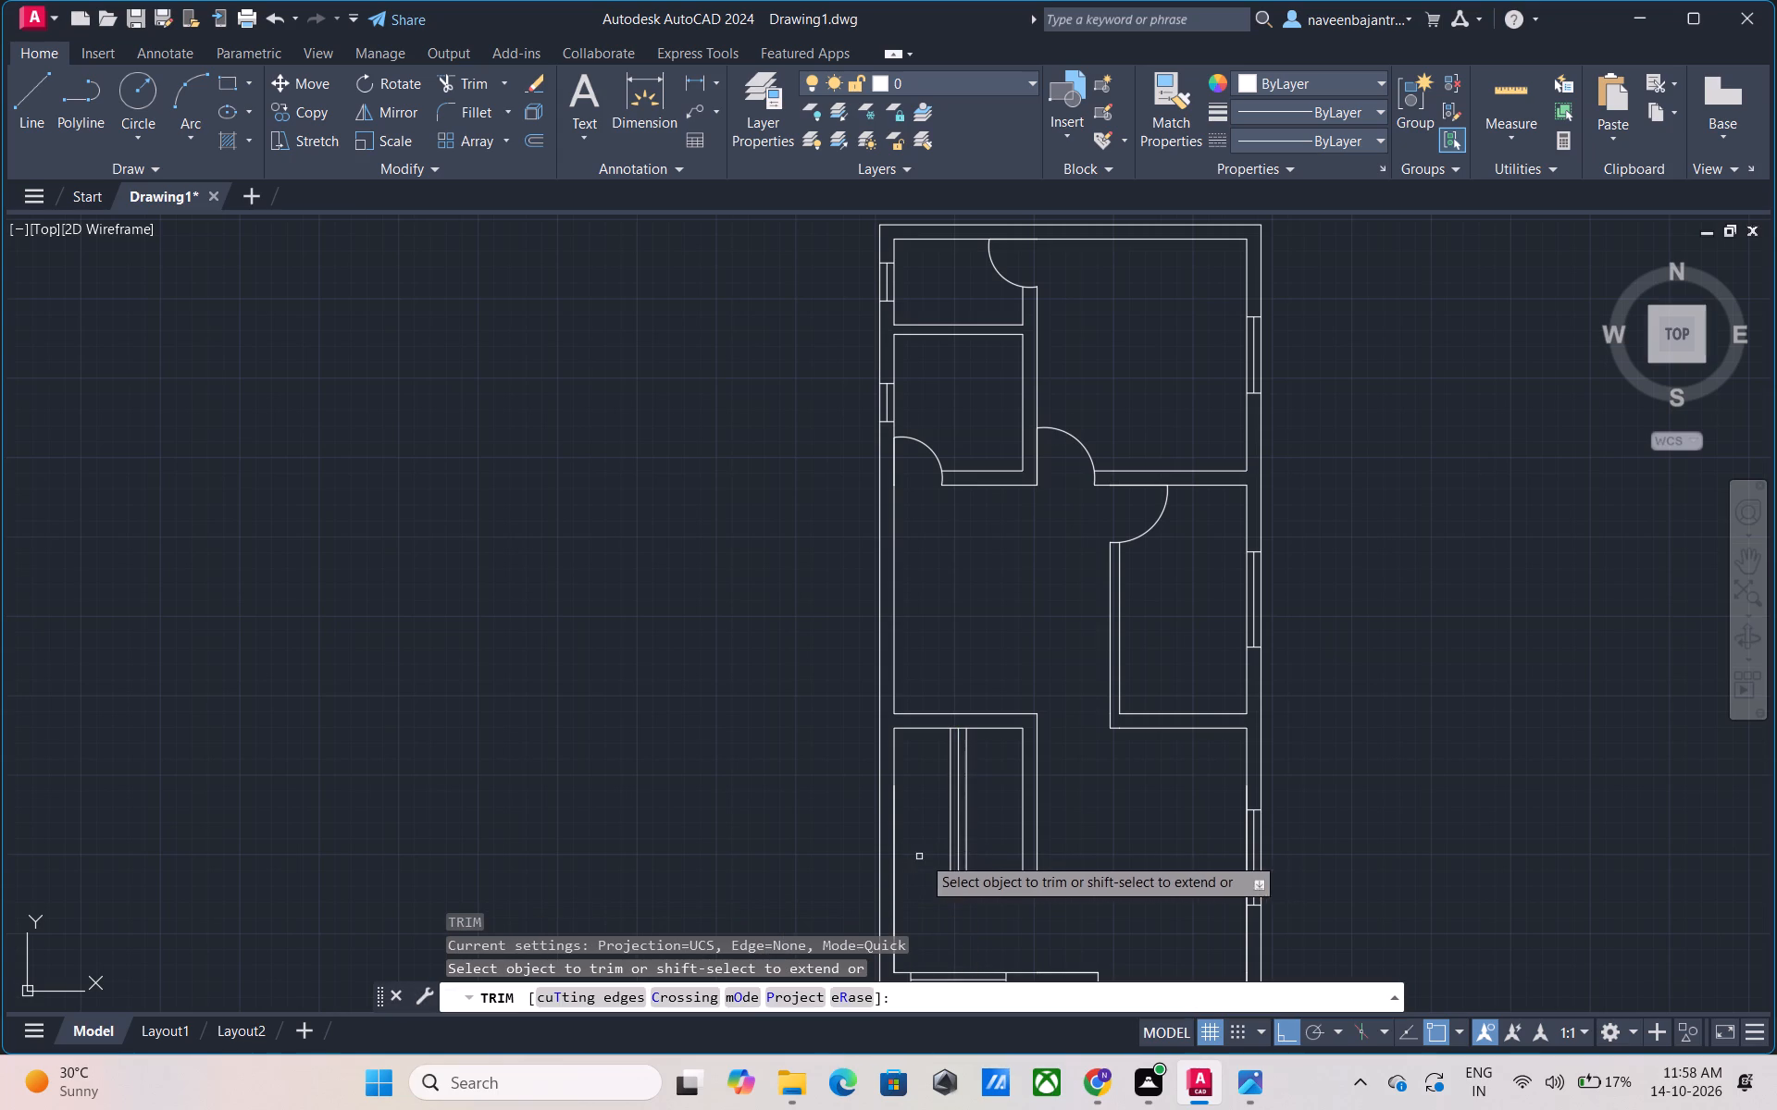
click(961, 836)
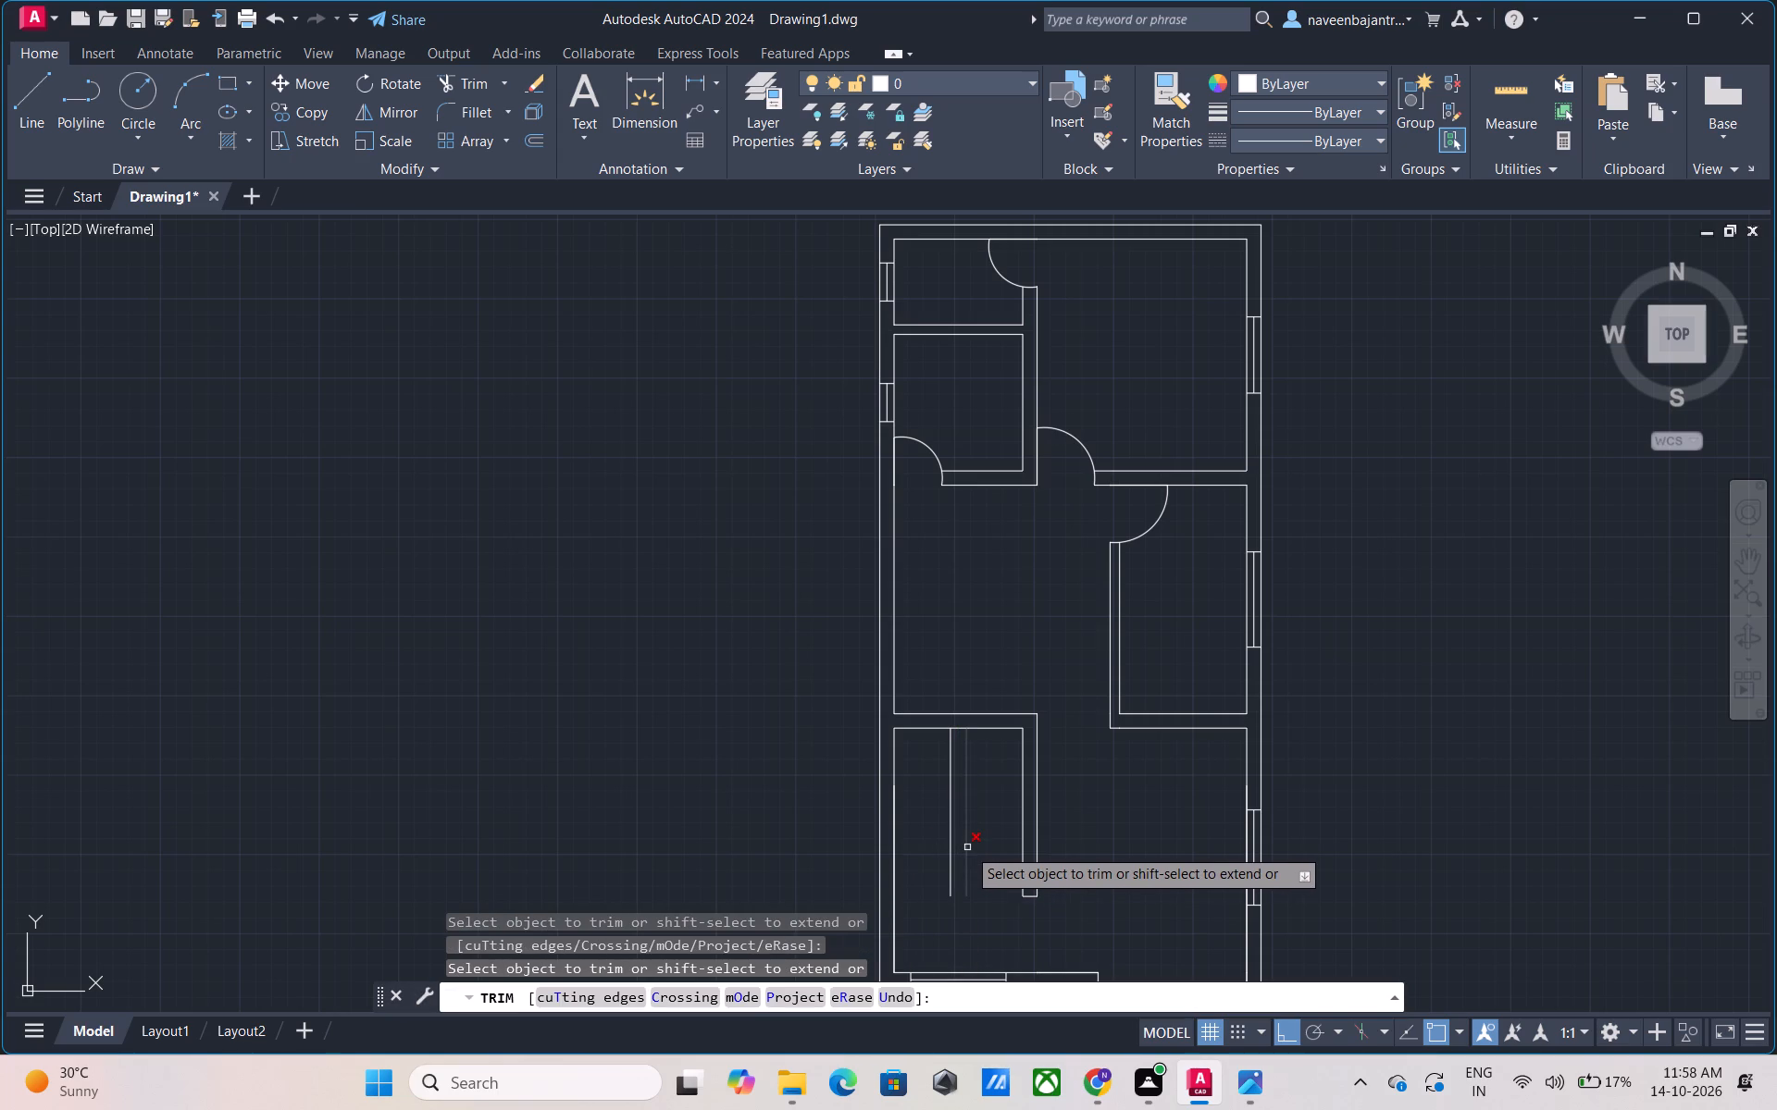
key(Escape)
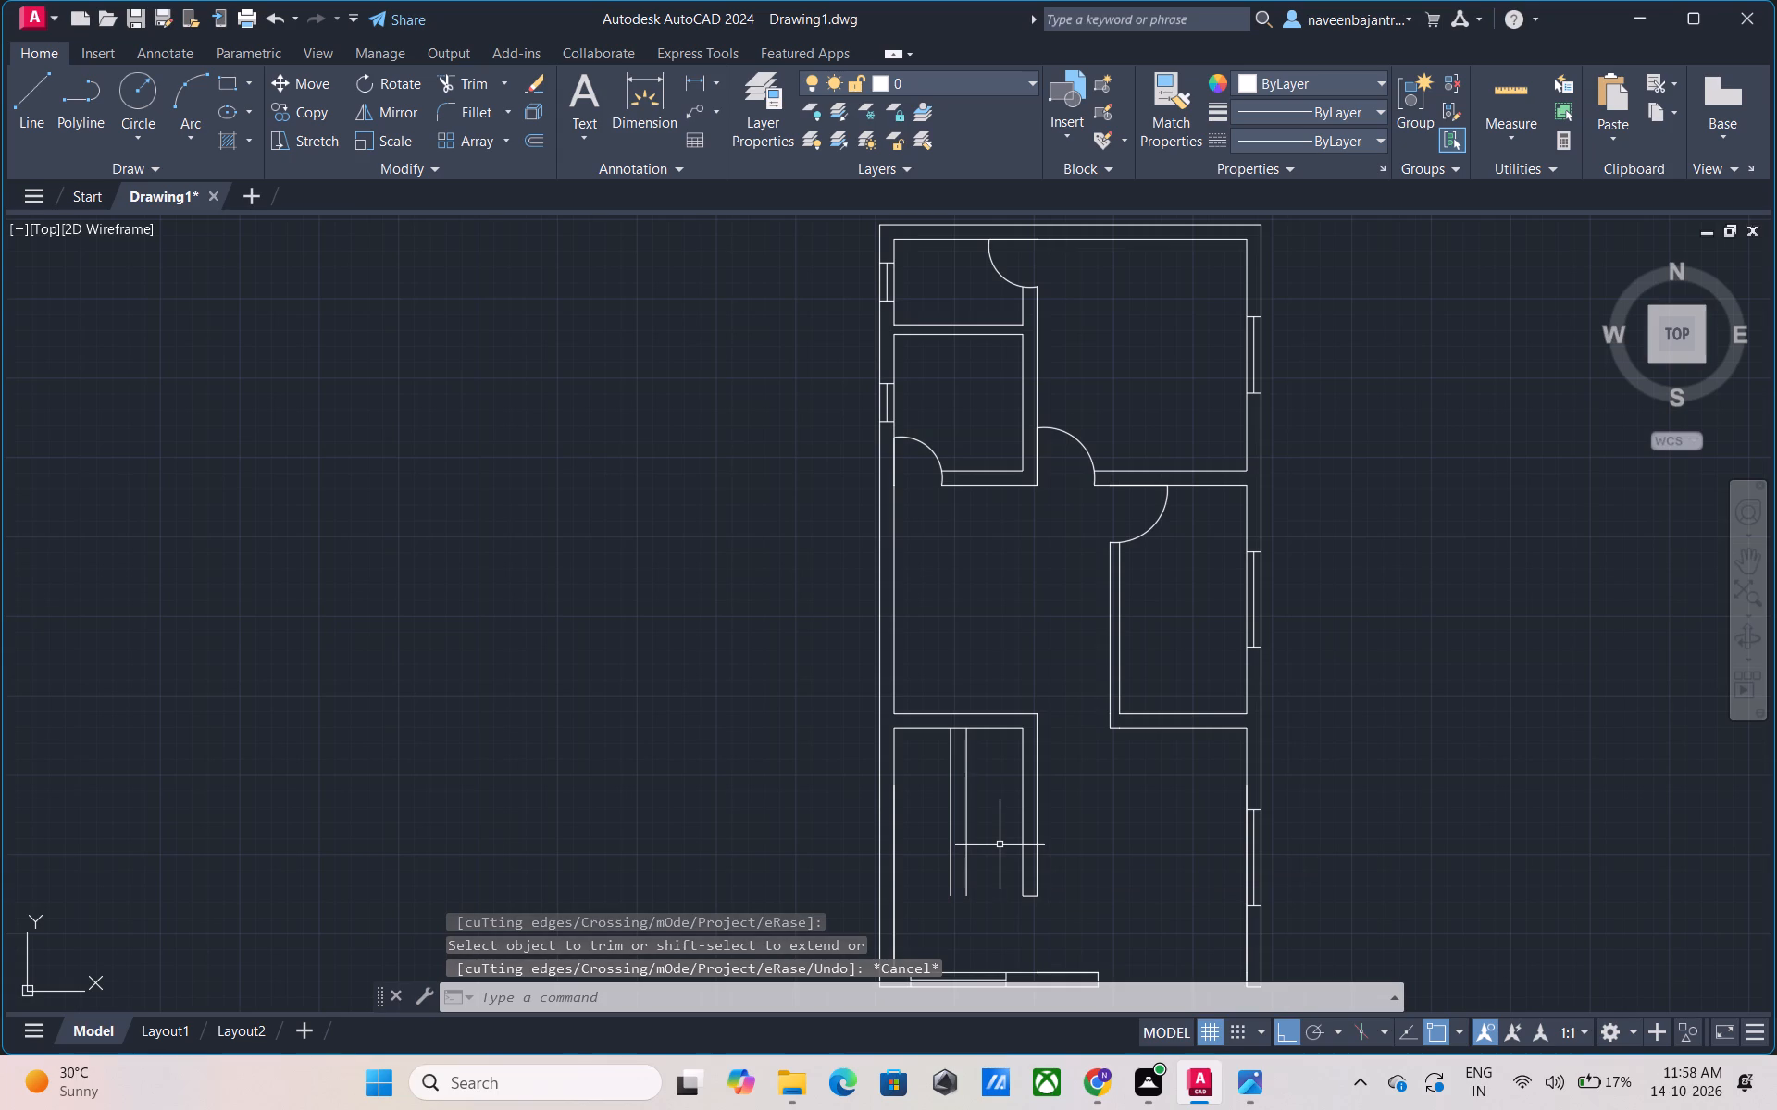
Draw a horizontal line about 6'-9" long across the southwest room, south of its north wall, between the inner wall faces.
scroll(1000, 845, up, 1)
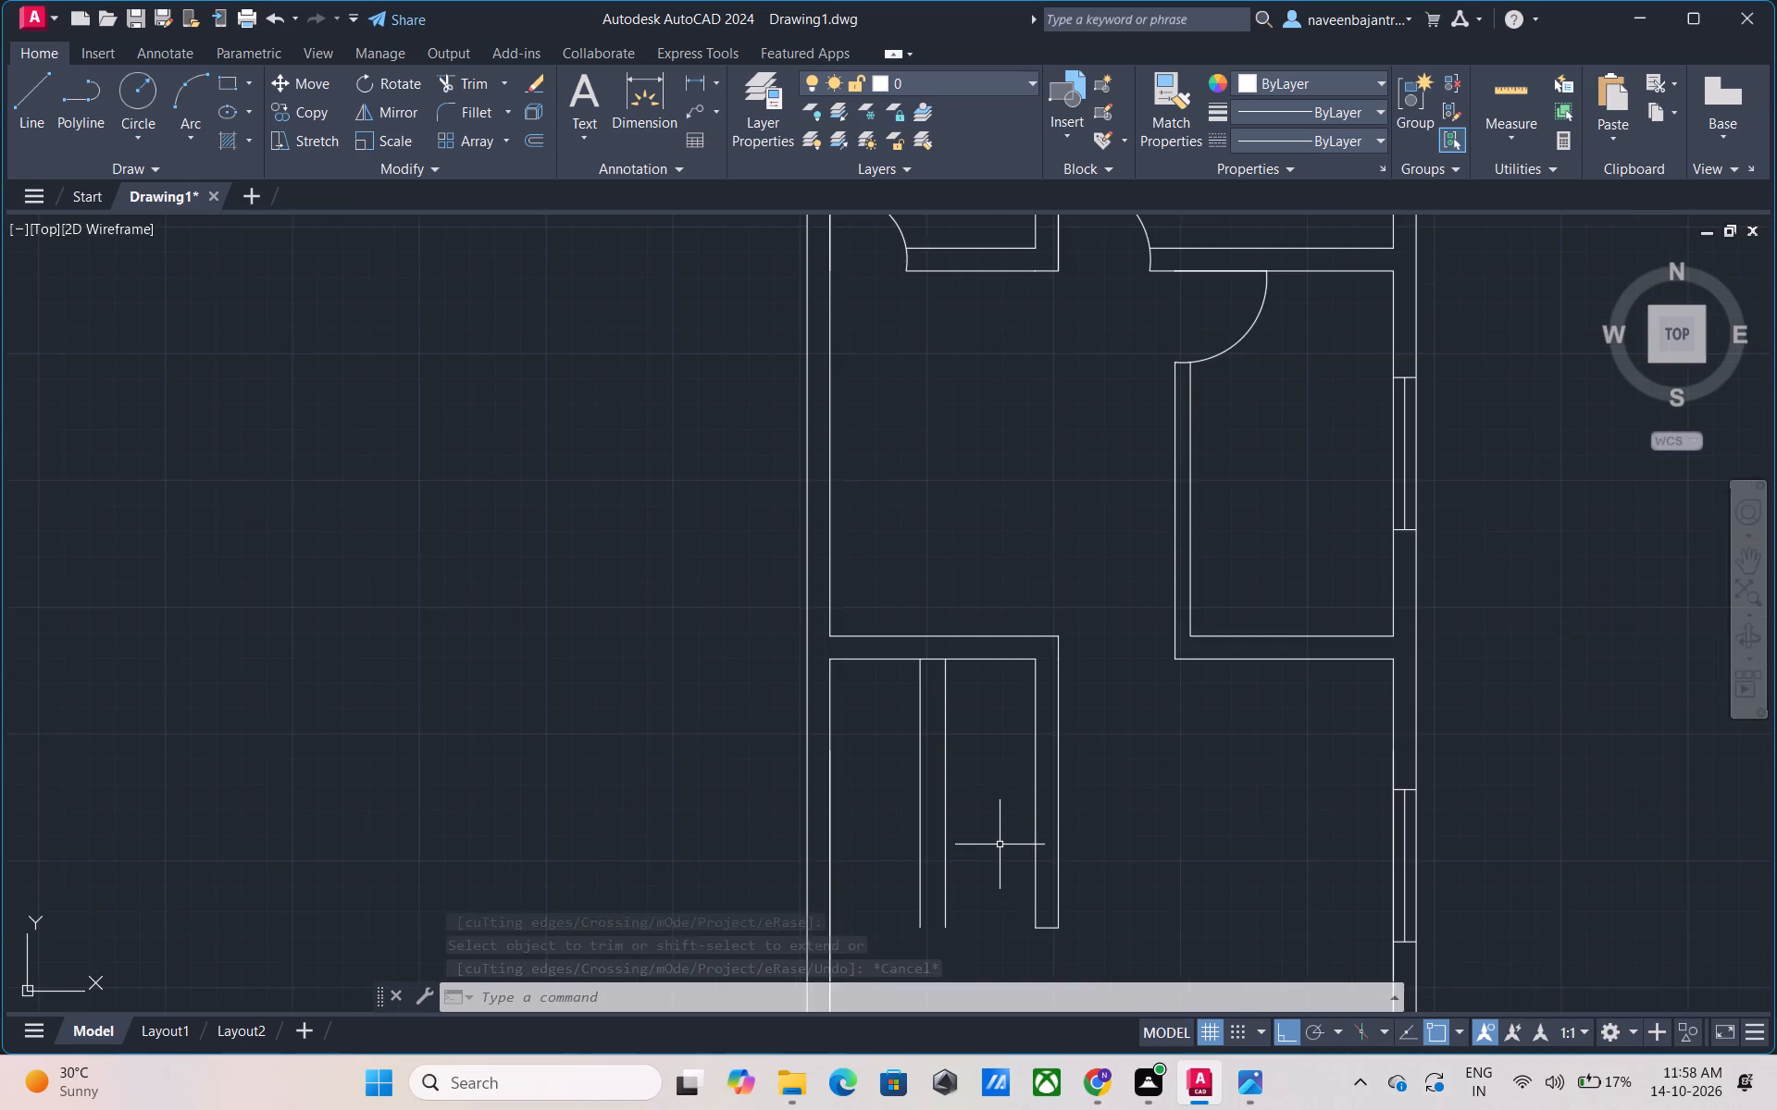
scroll(1000, 845, up, 1)
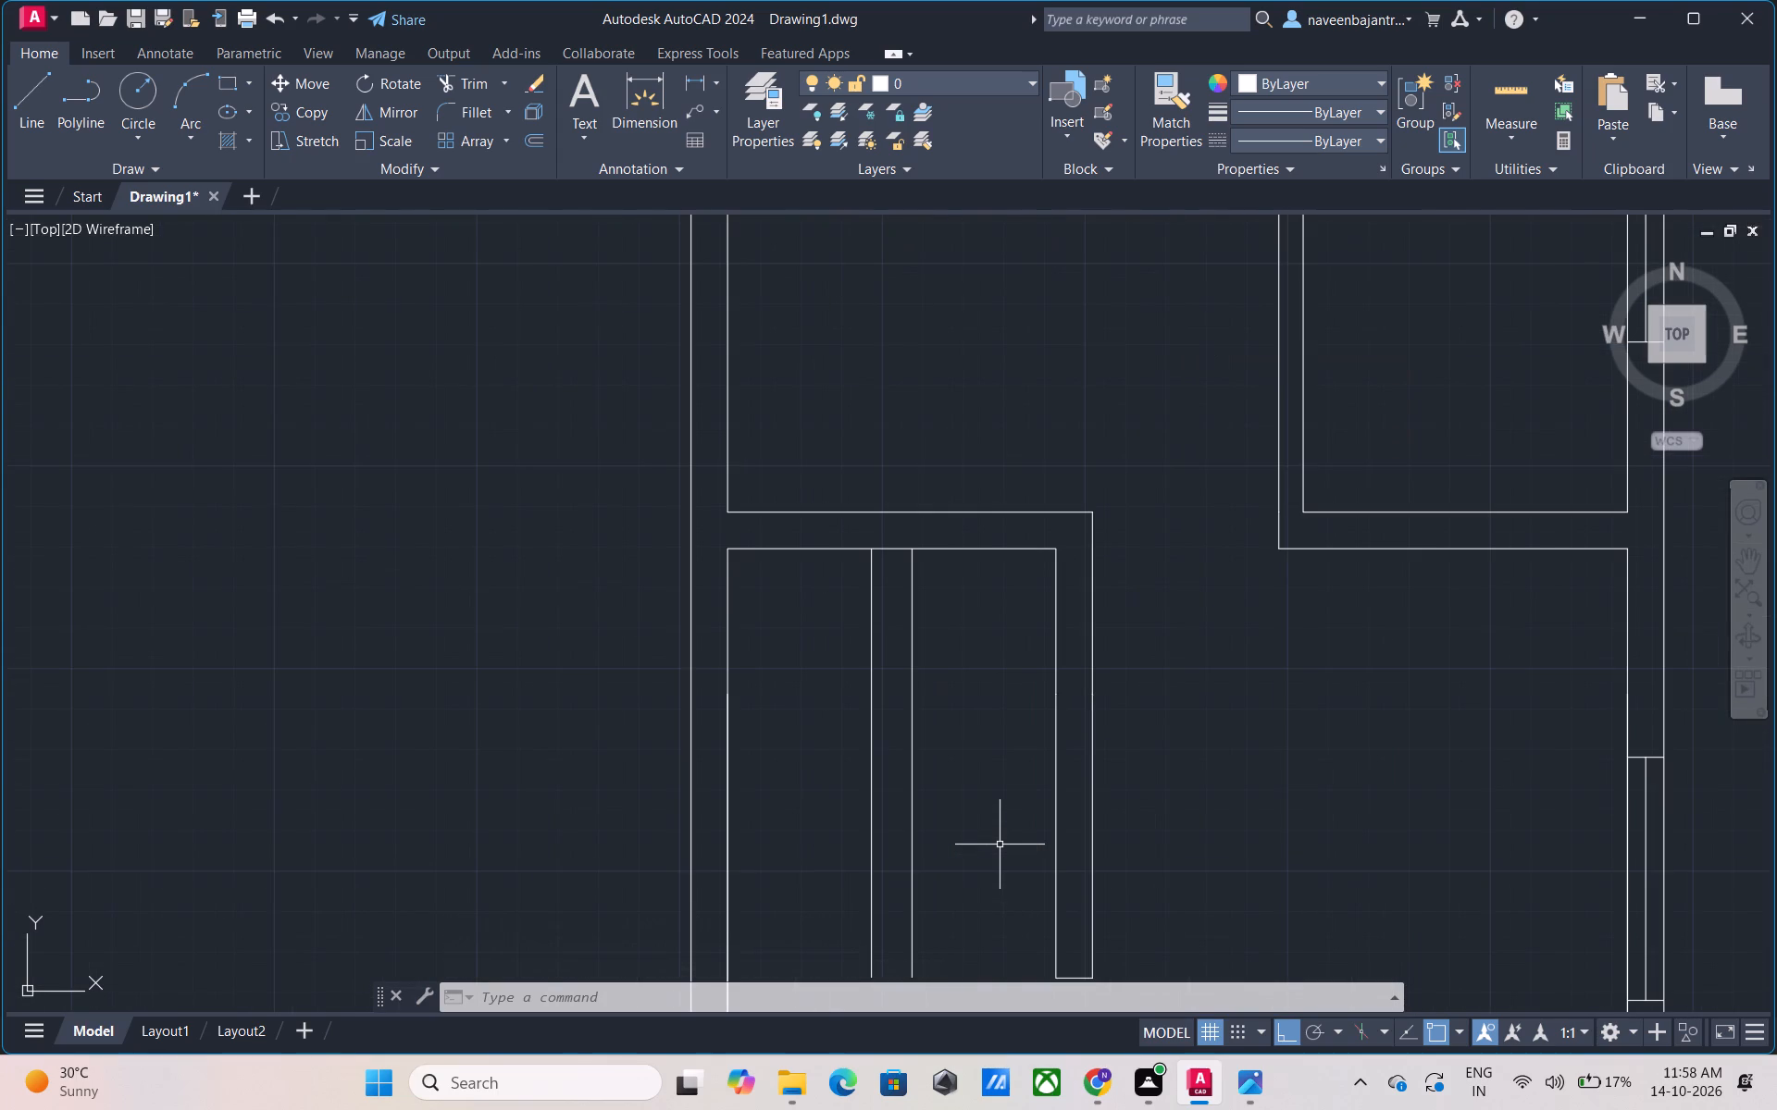
key(Escape)
text(L)
key(space)
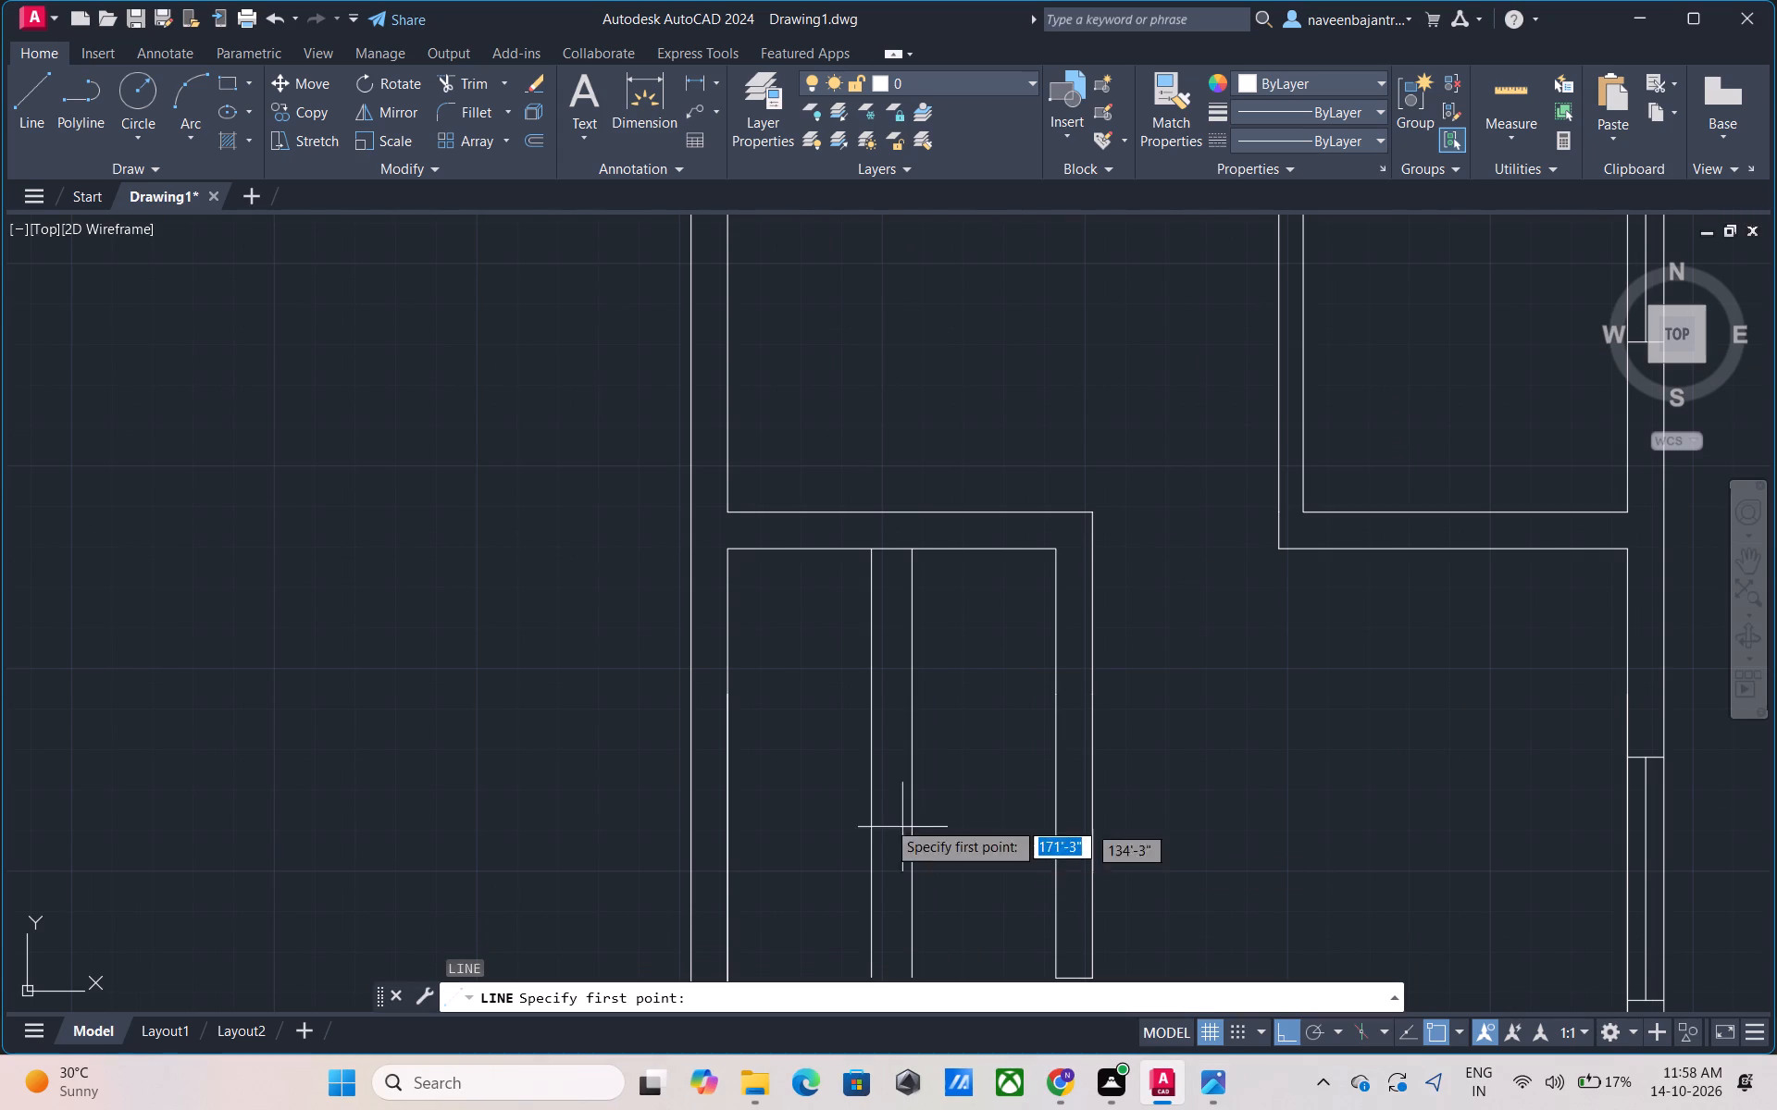
click(729, 669)
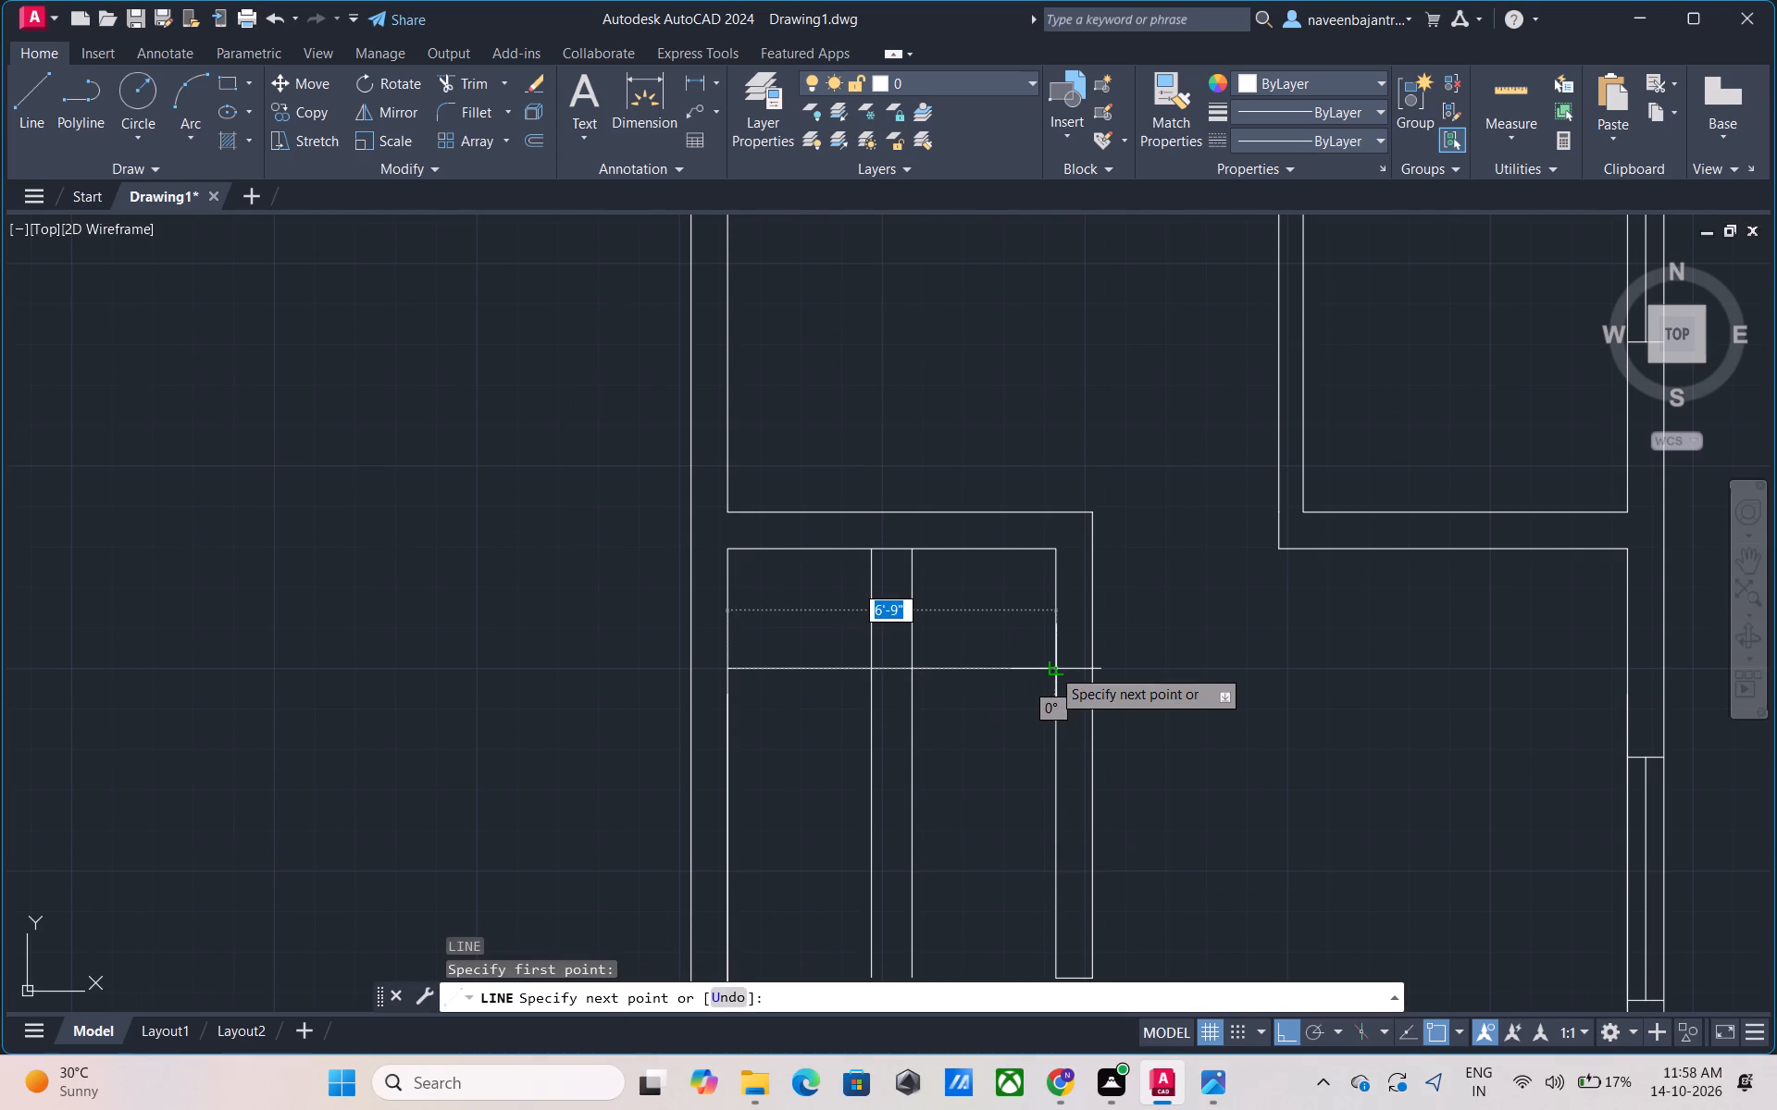
click(1051, 668)
key(Escape)
Offset the horizontal line 10" southward seven times in succession to form the stair treads in the southwest room.
scroll(1033, 750, down, 1)
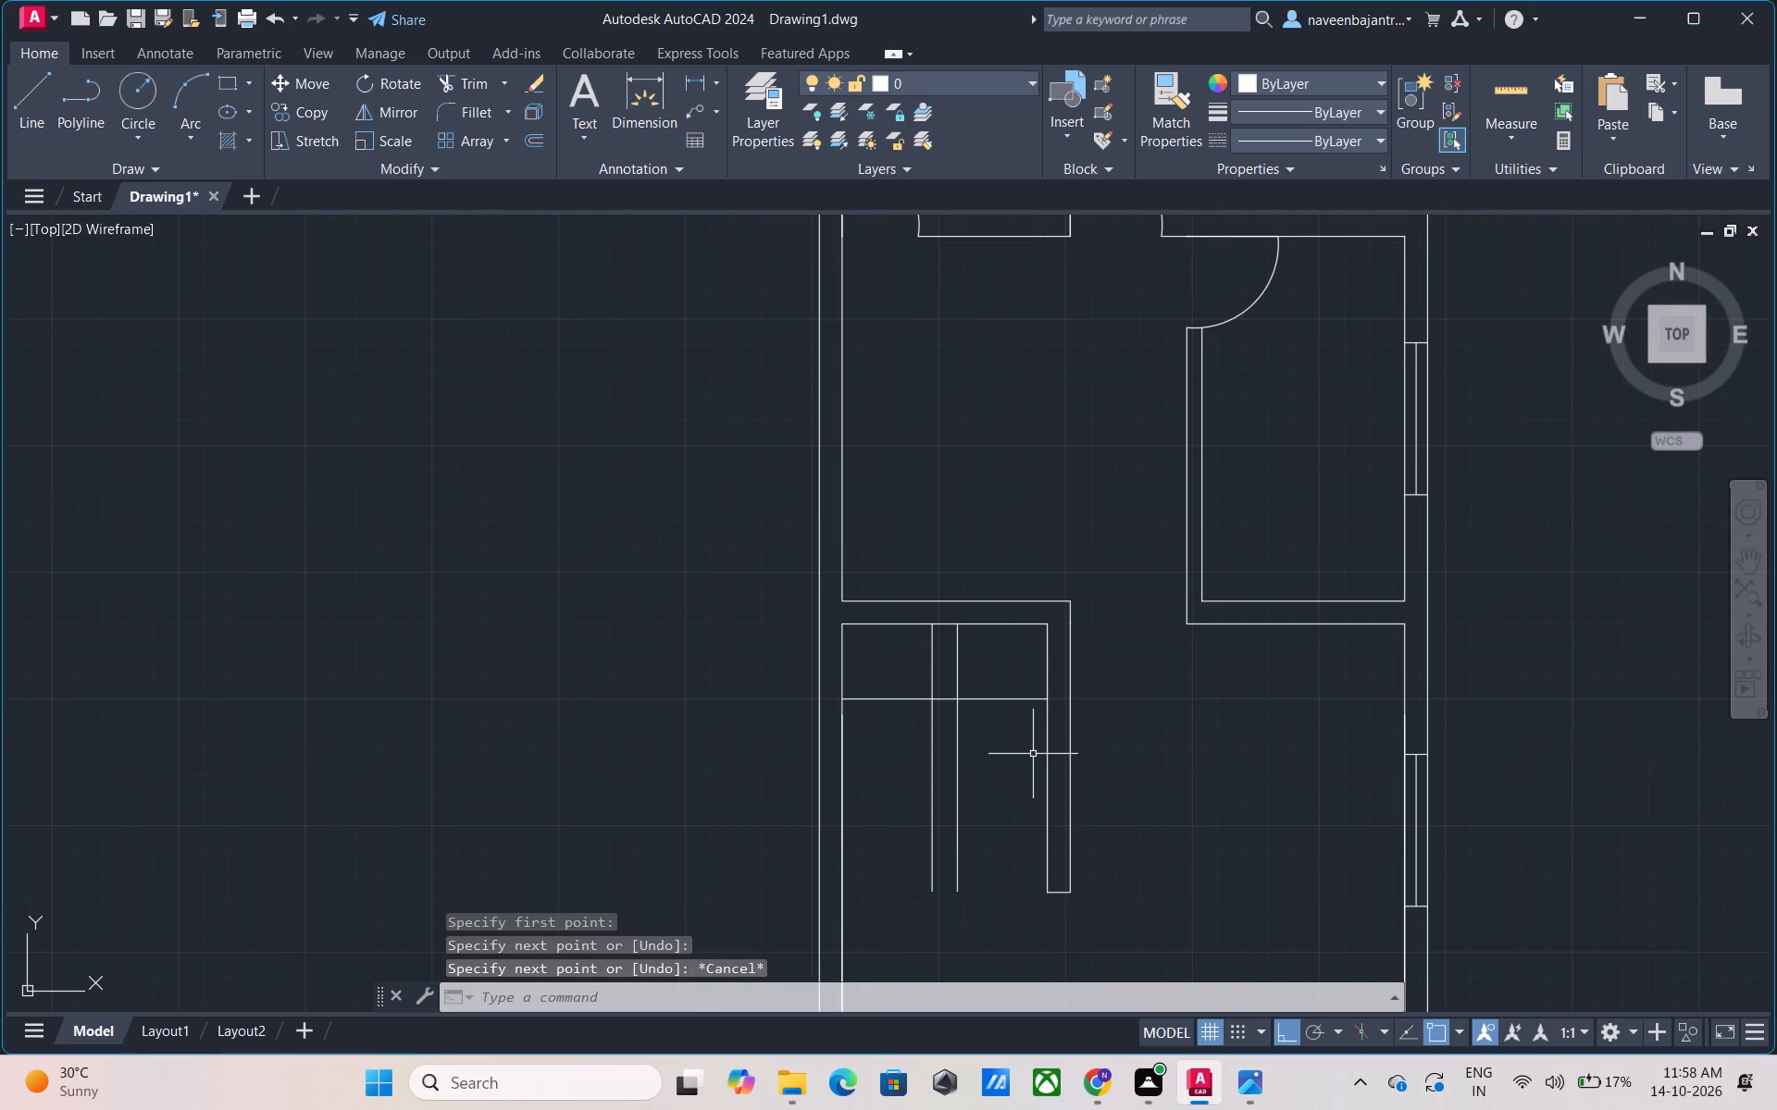
text(O)
key(space)
text(10)
key(shift+quotedbl)
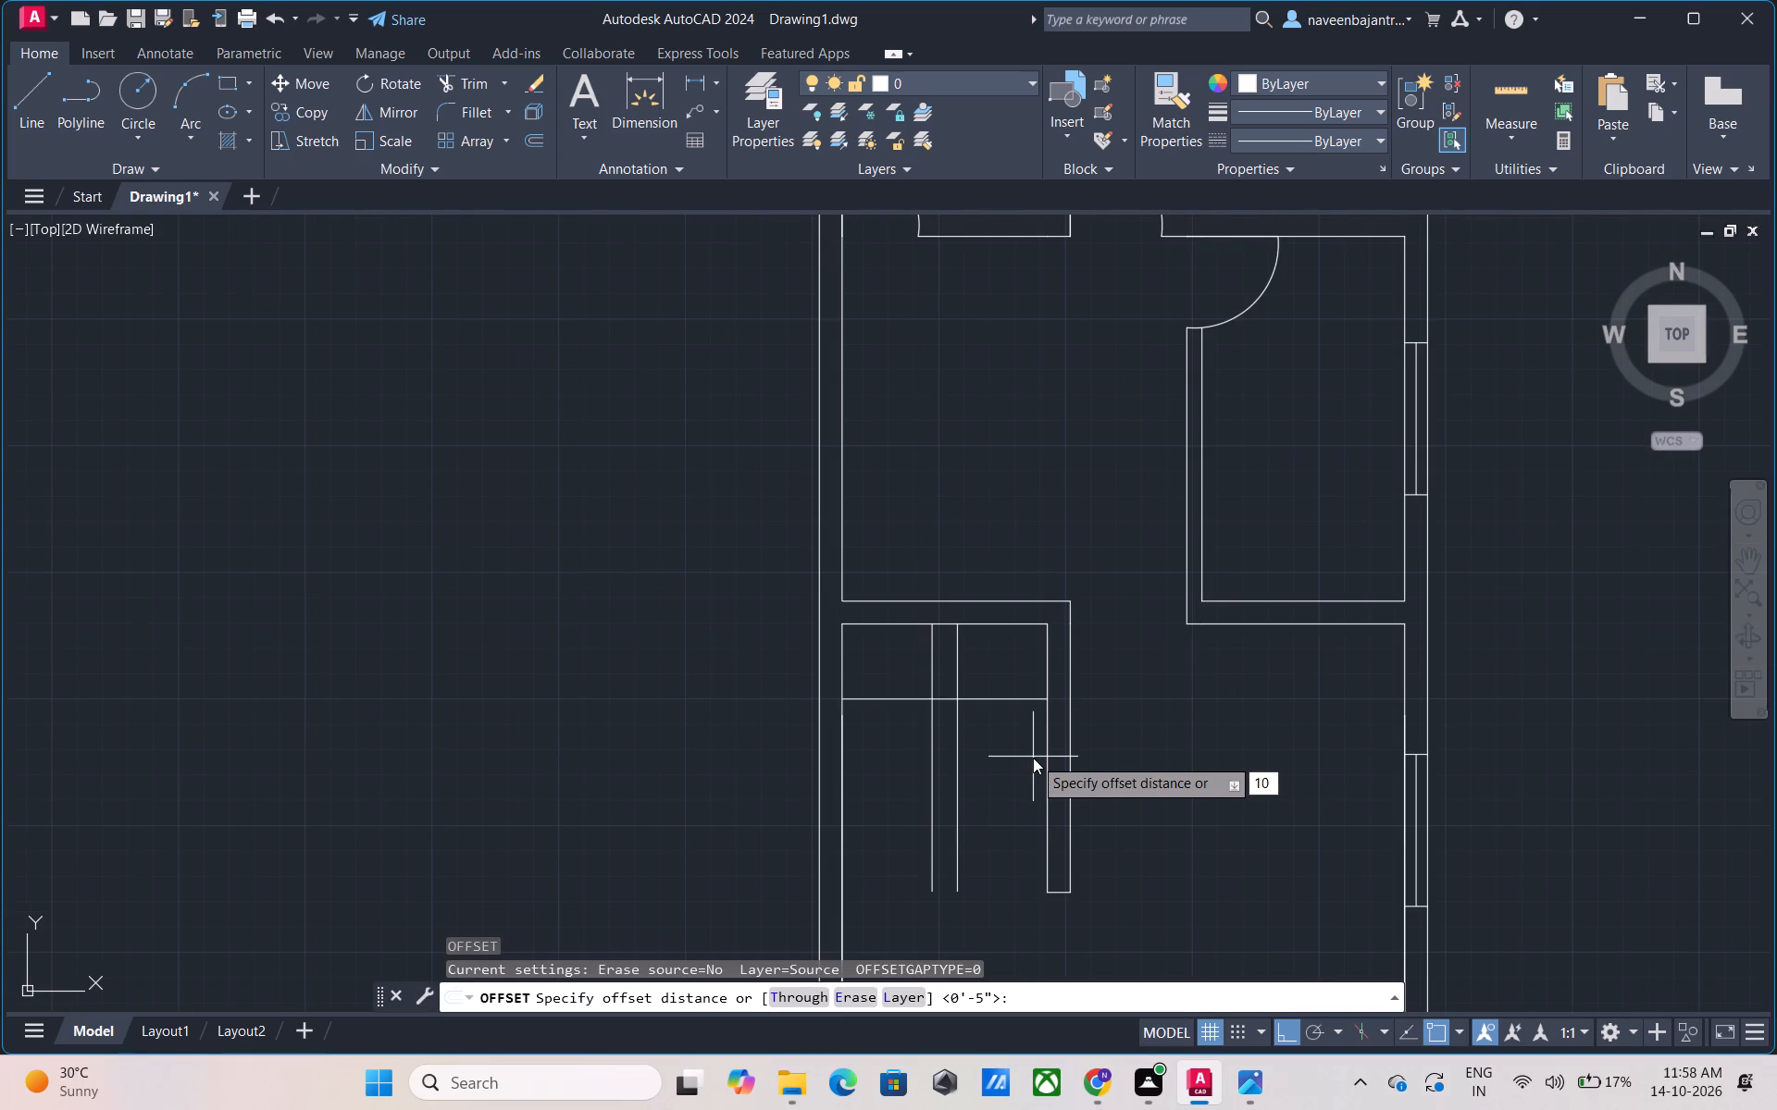
key(Return)
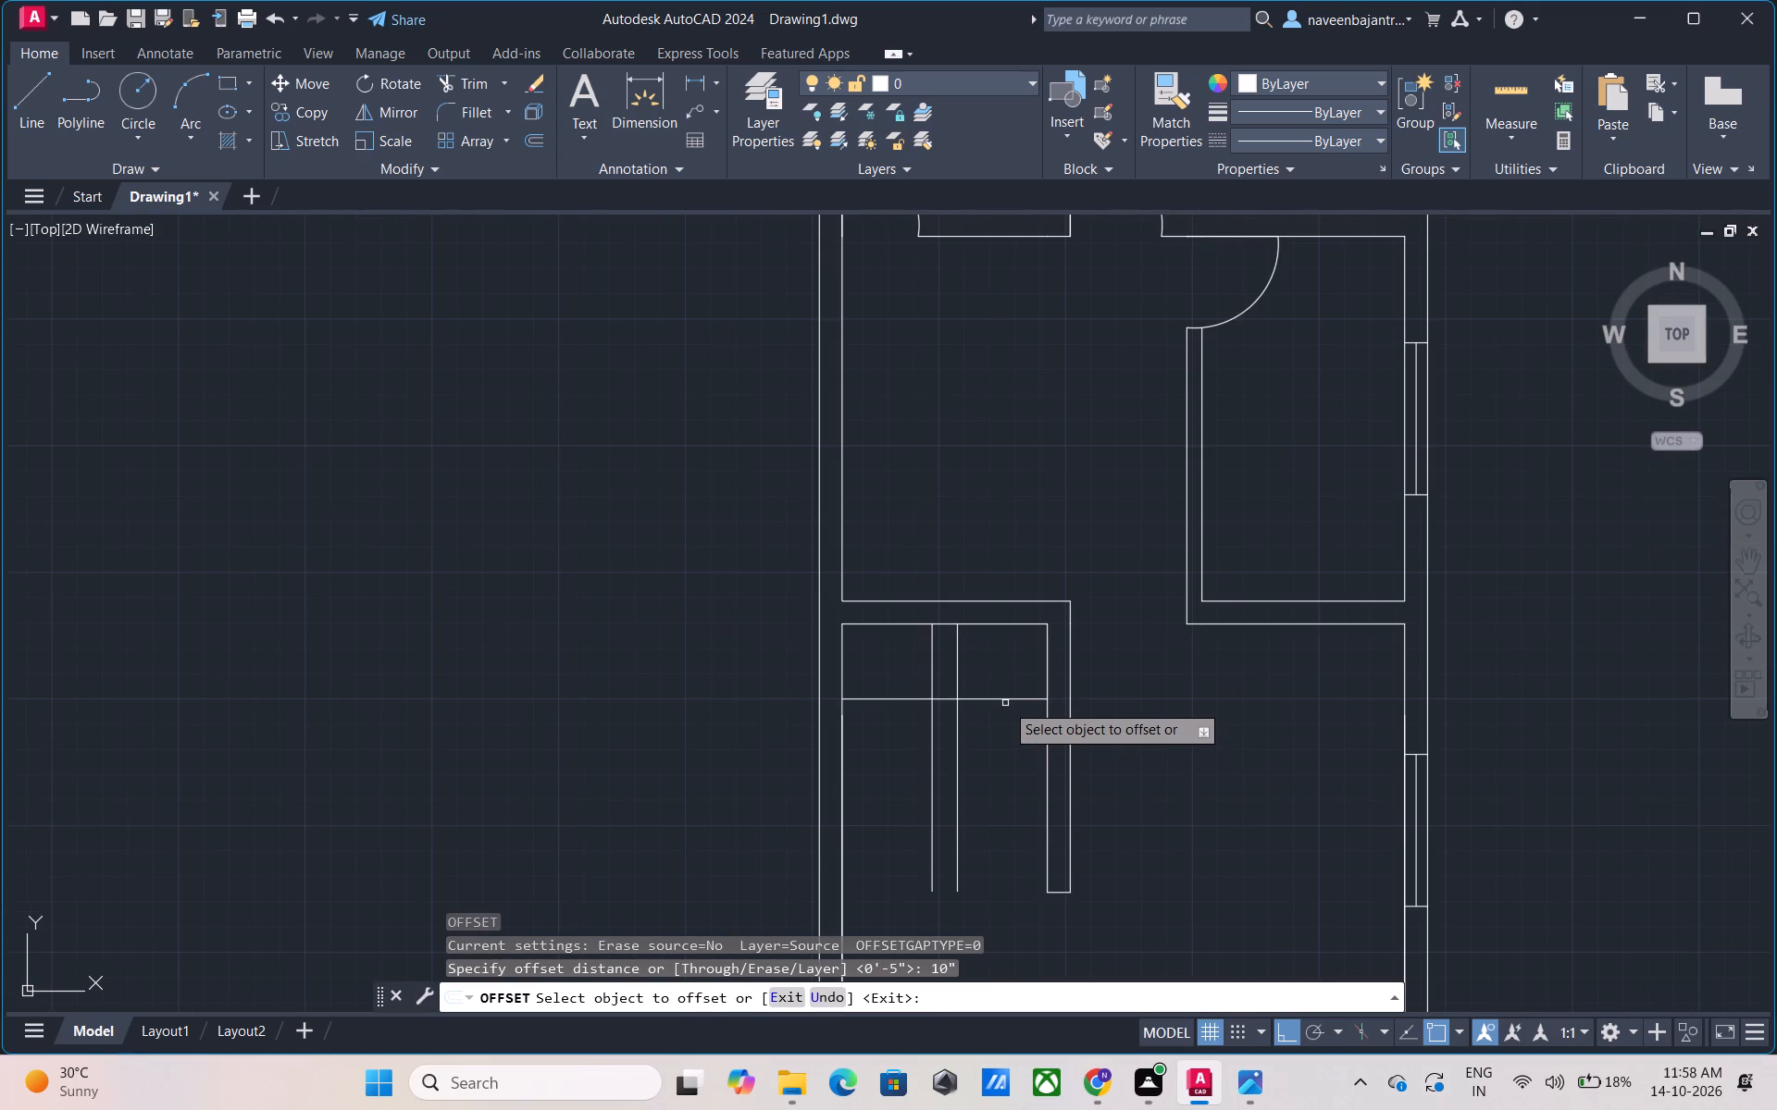
click(1005, 697)
click(1004, 735)
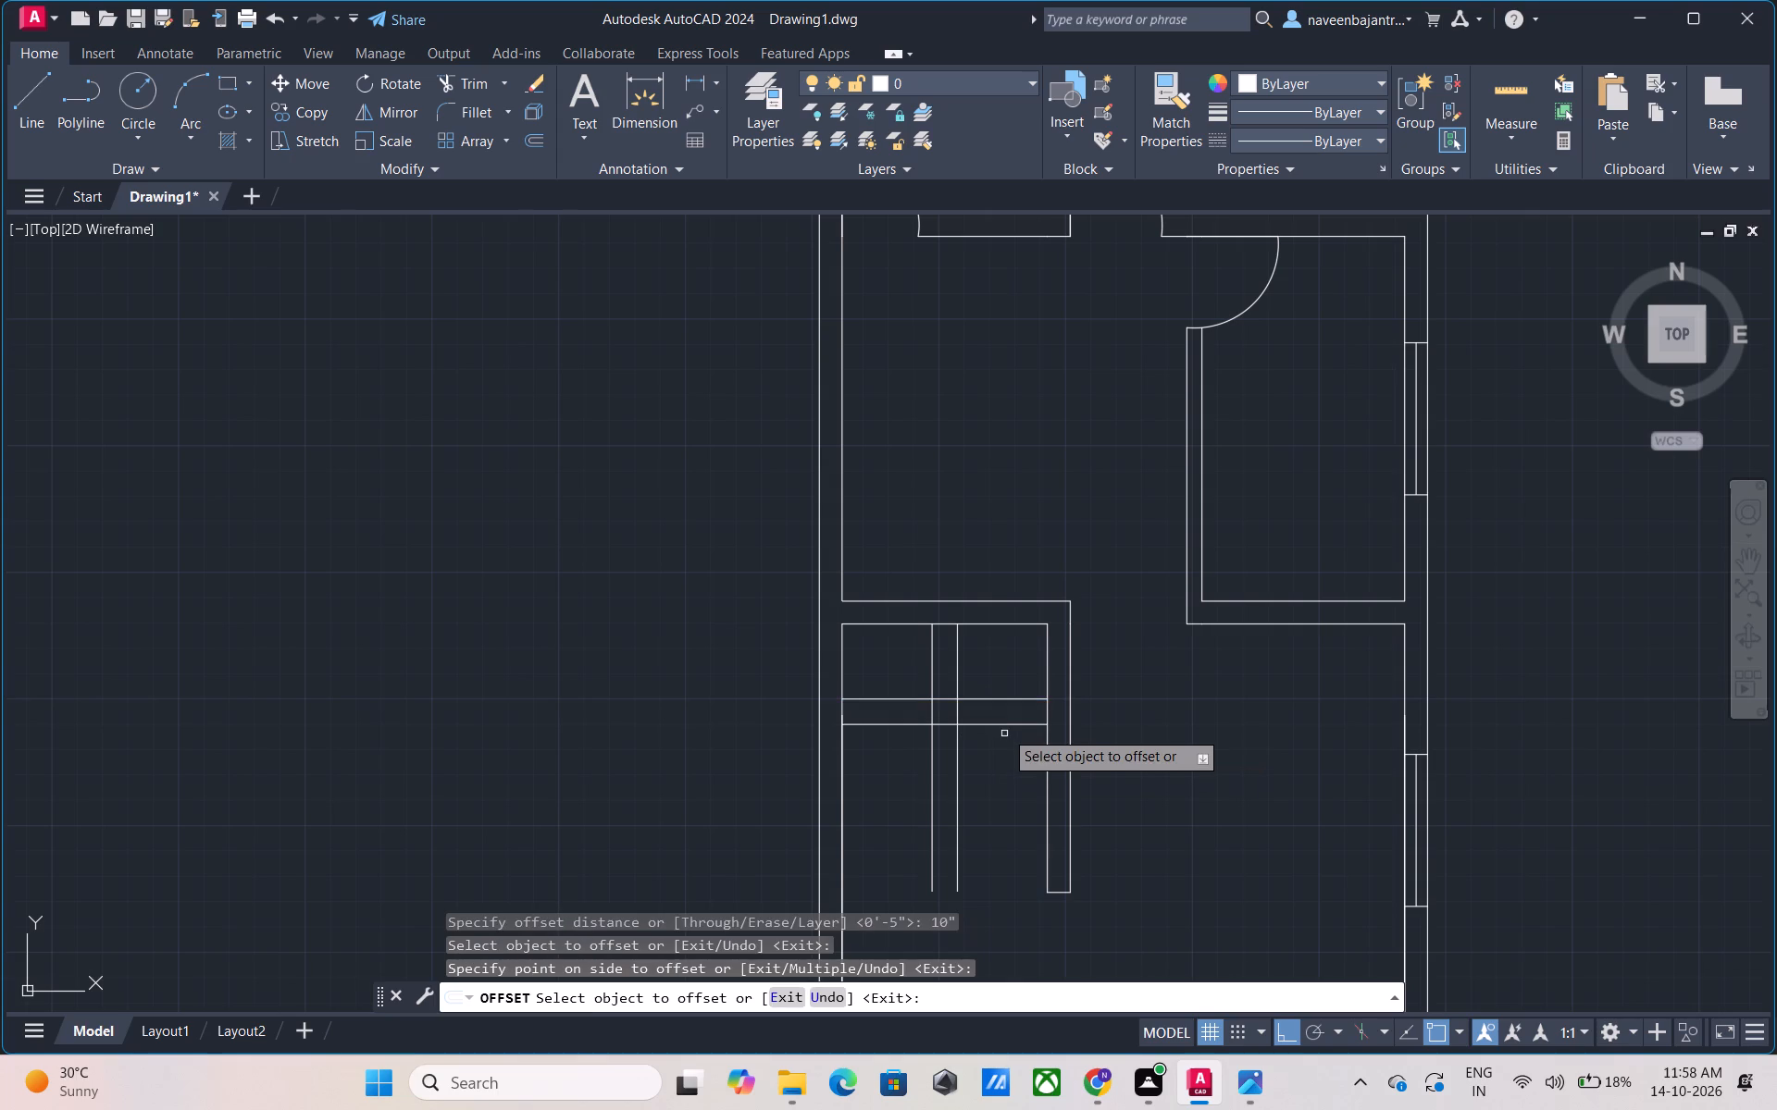
click(1004, 724)
click(1004, 766)
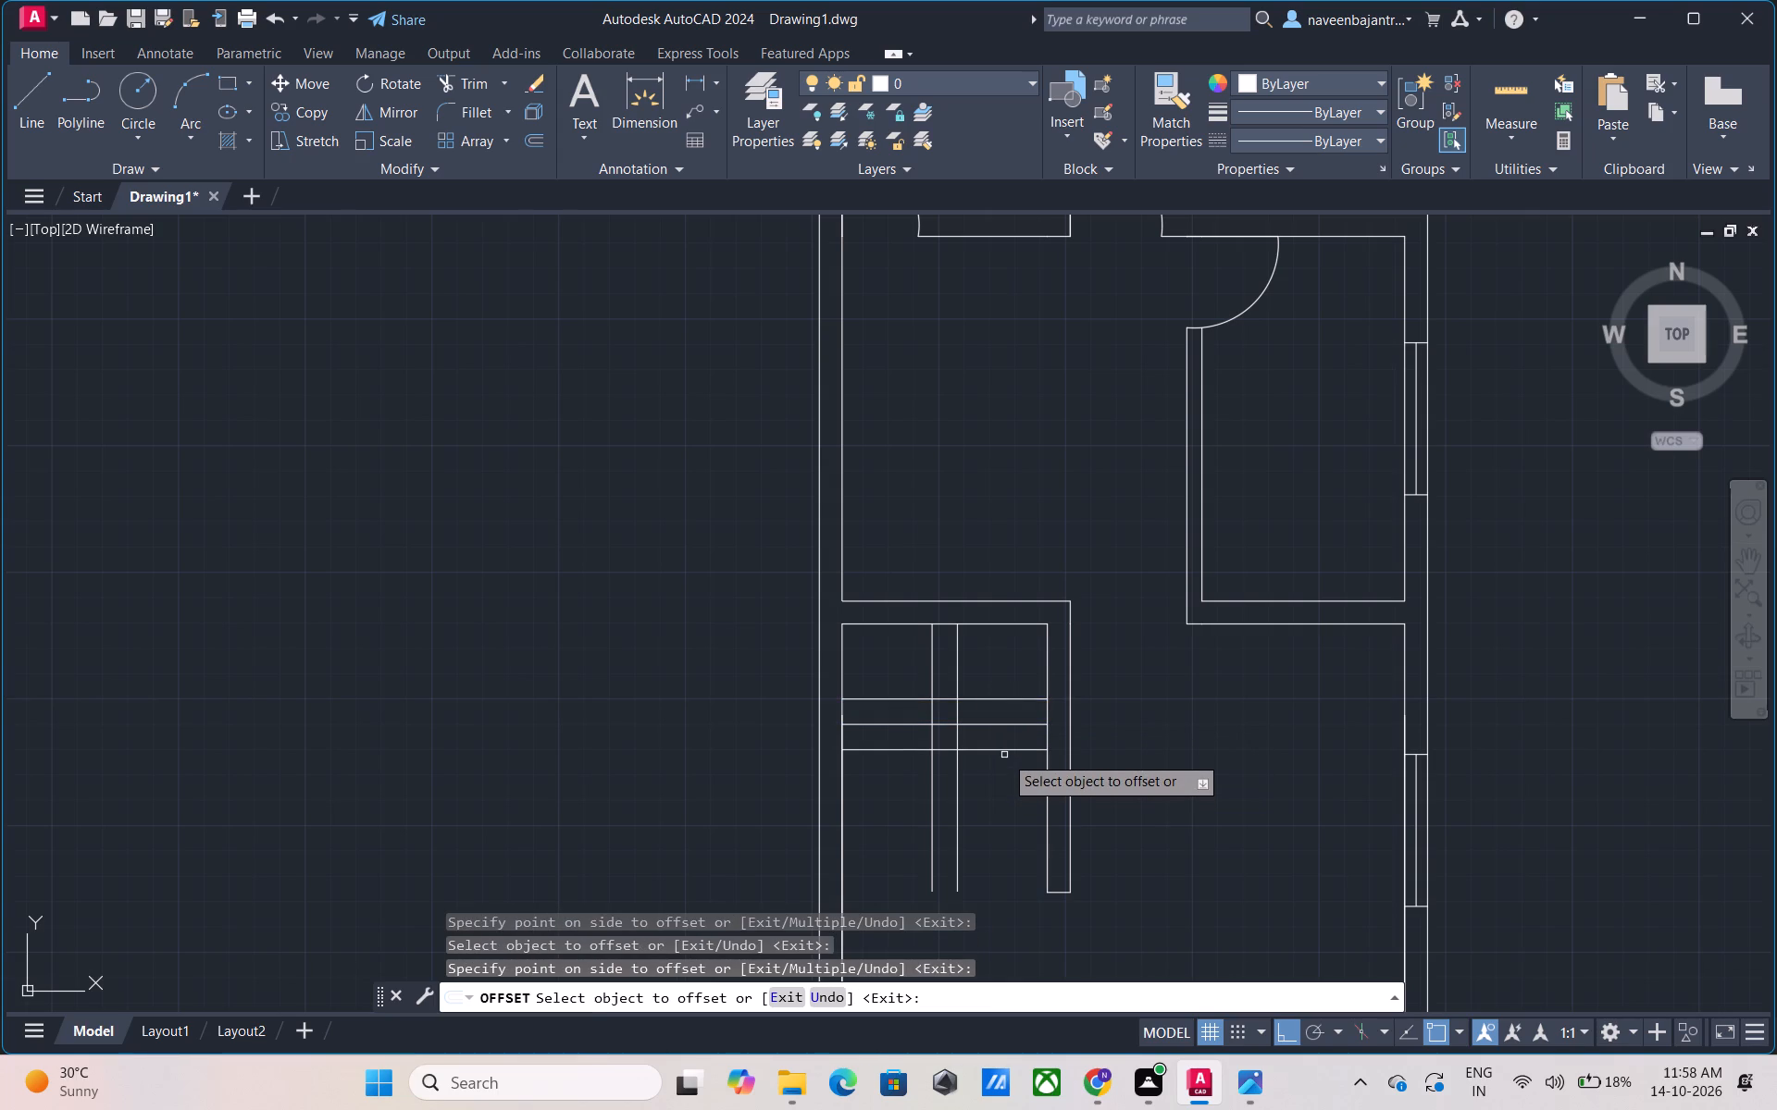
click(1004, 751)
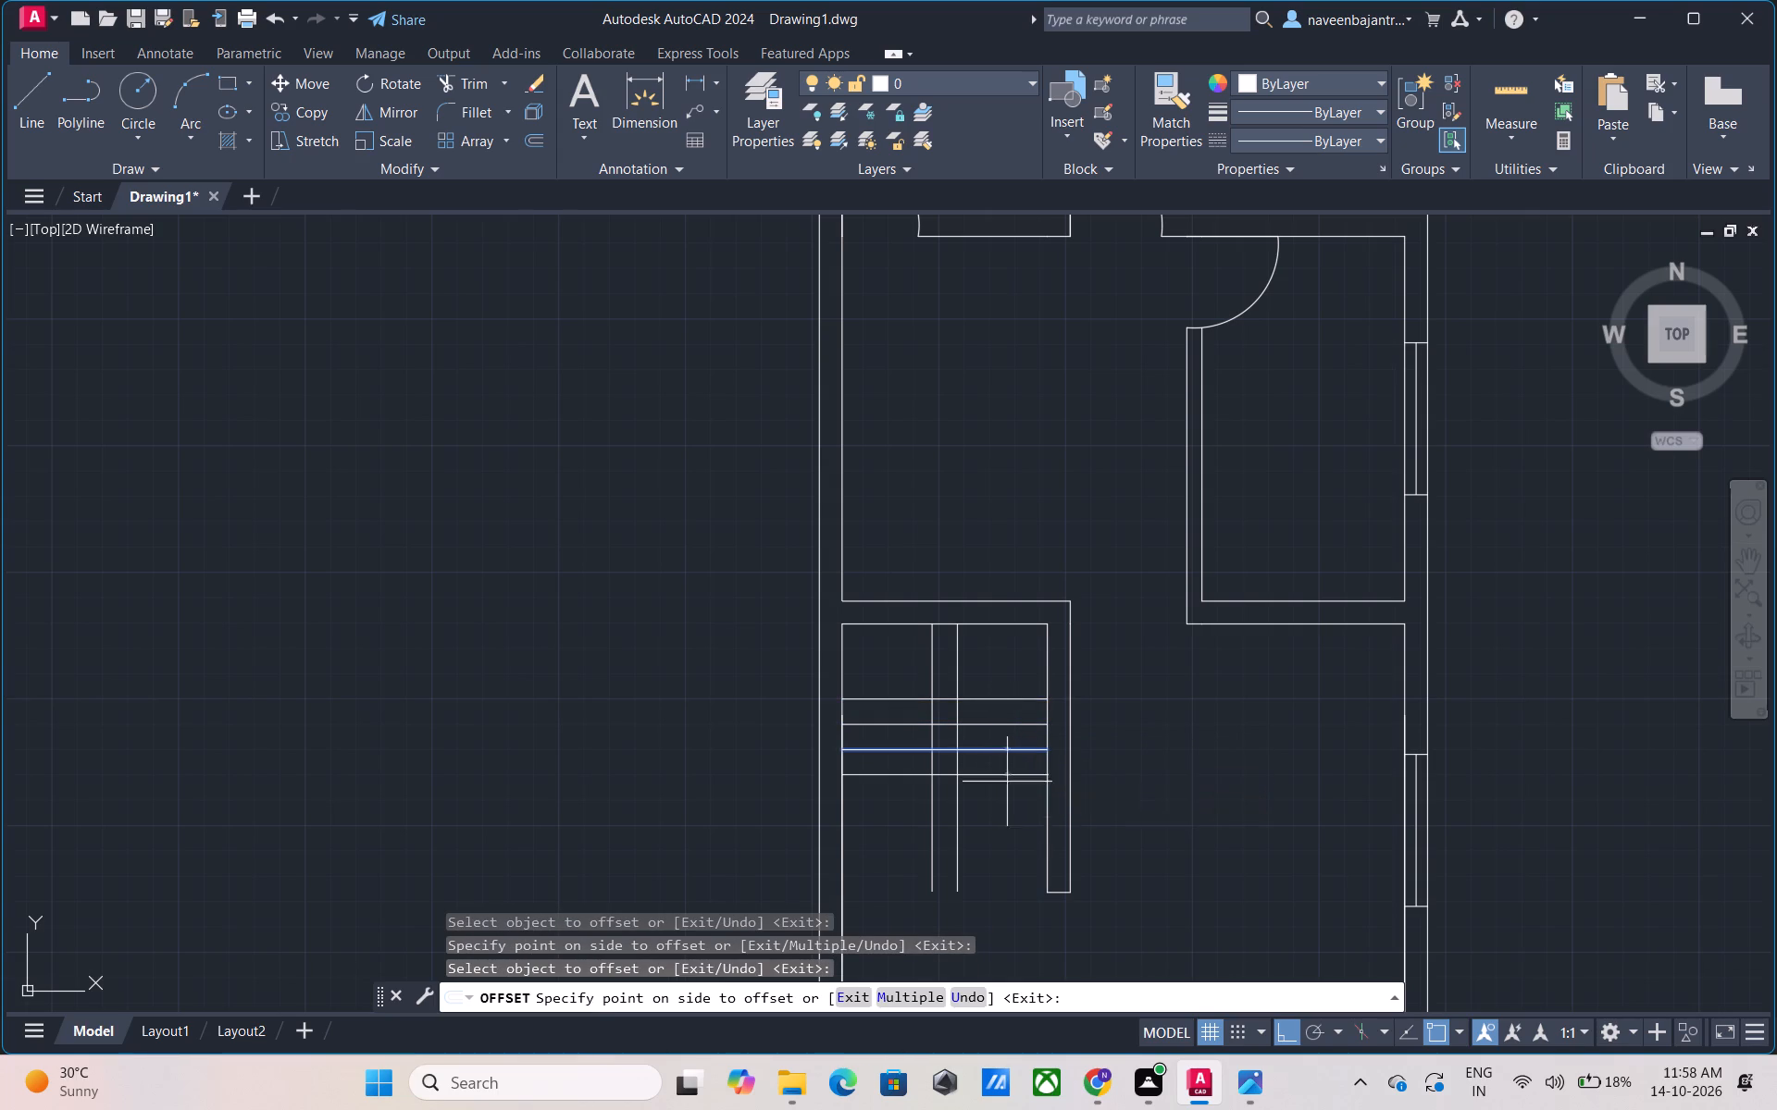
click(1007, 782)
click(1008, 777)
click(1005, 828)
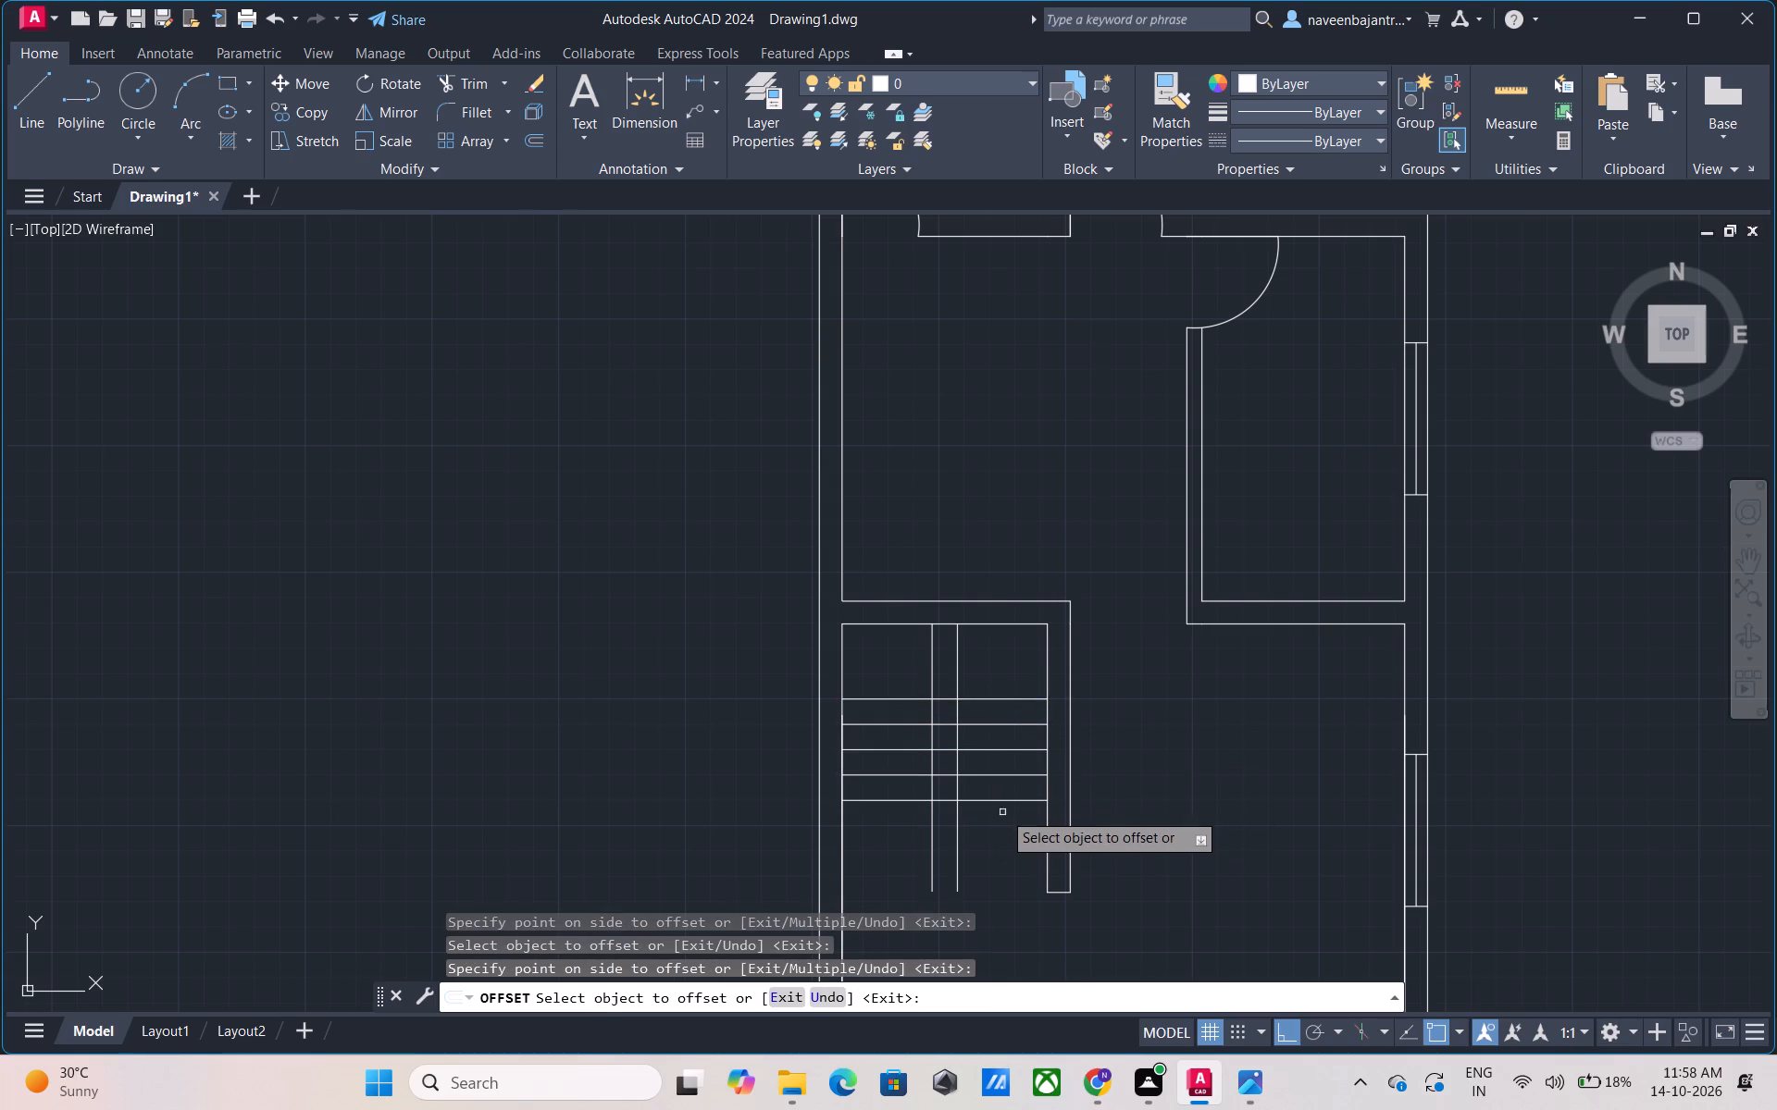
click(1002, 802)
click(998, 824)
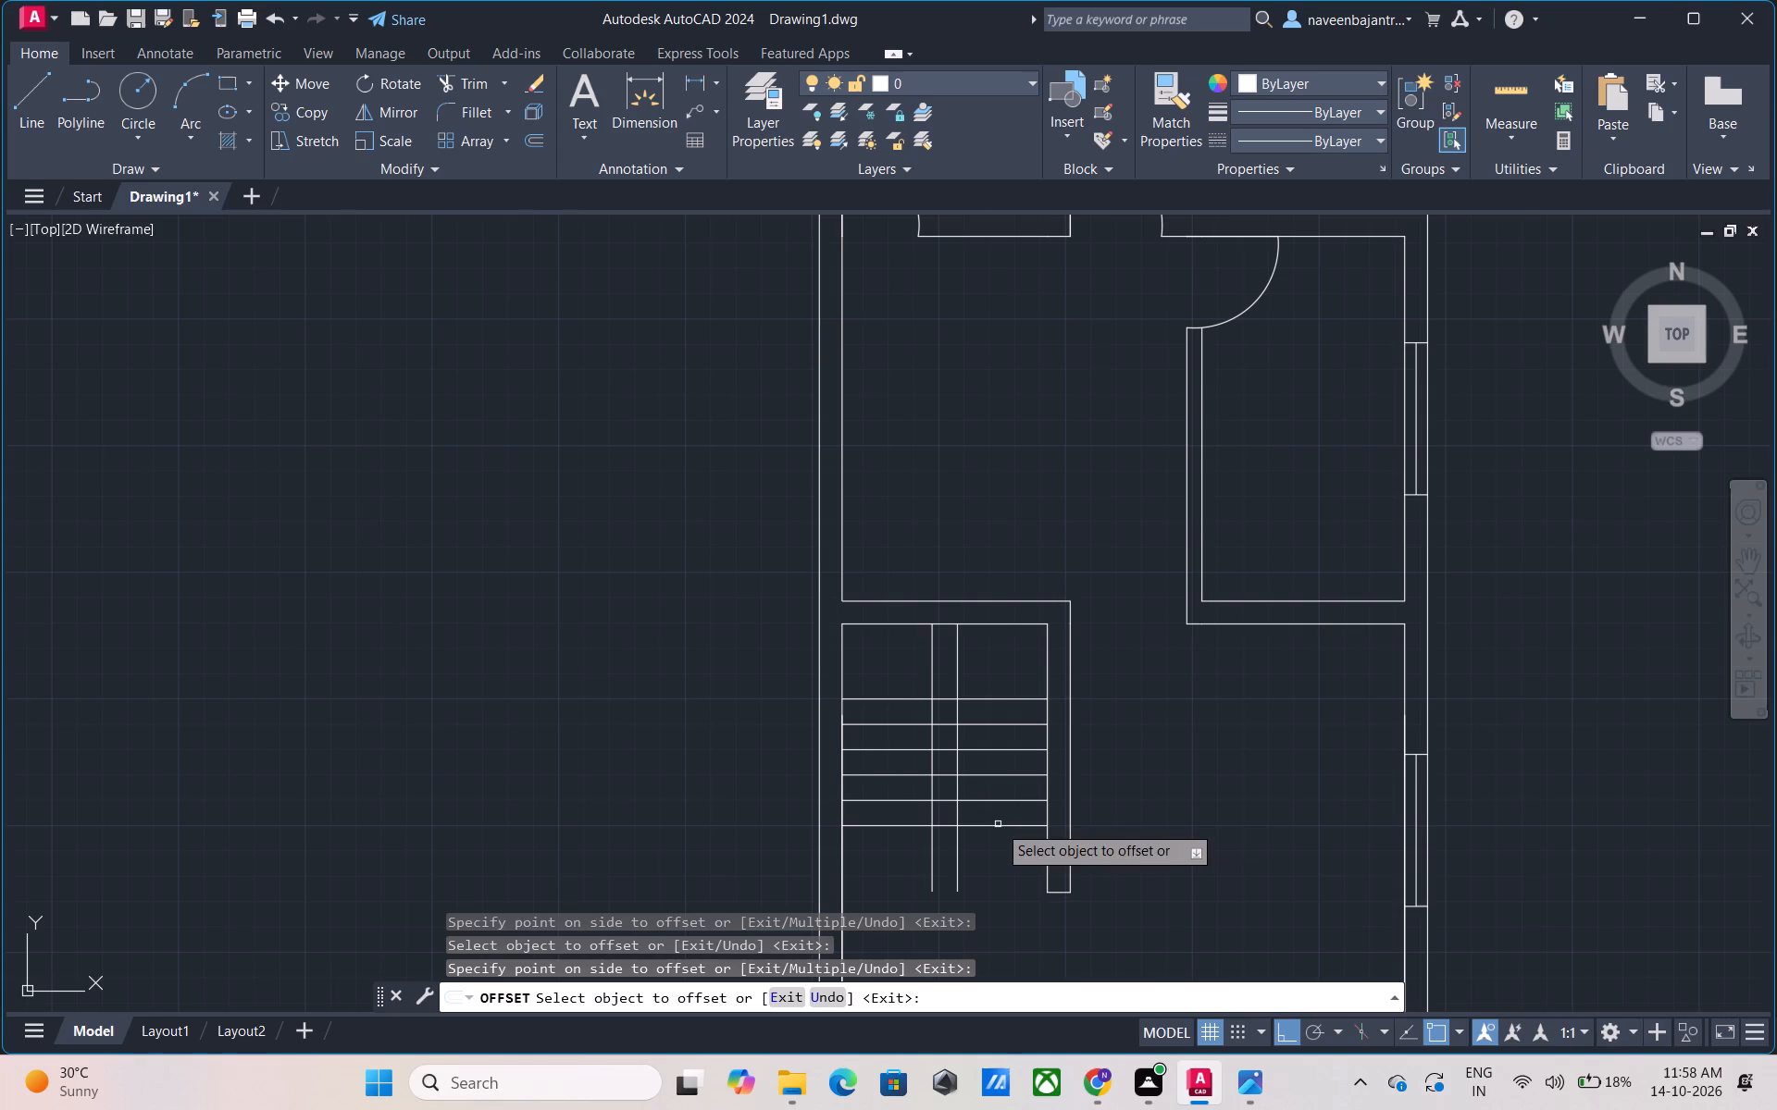
click(999, 823)
click(1007, 853)
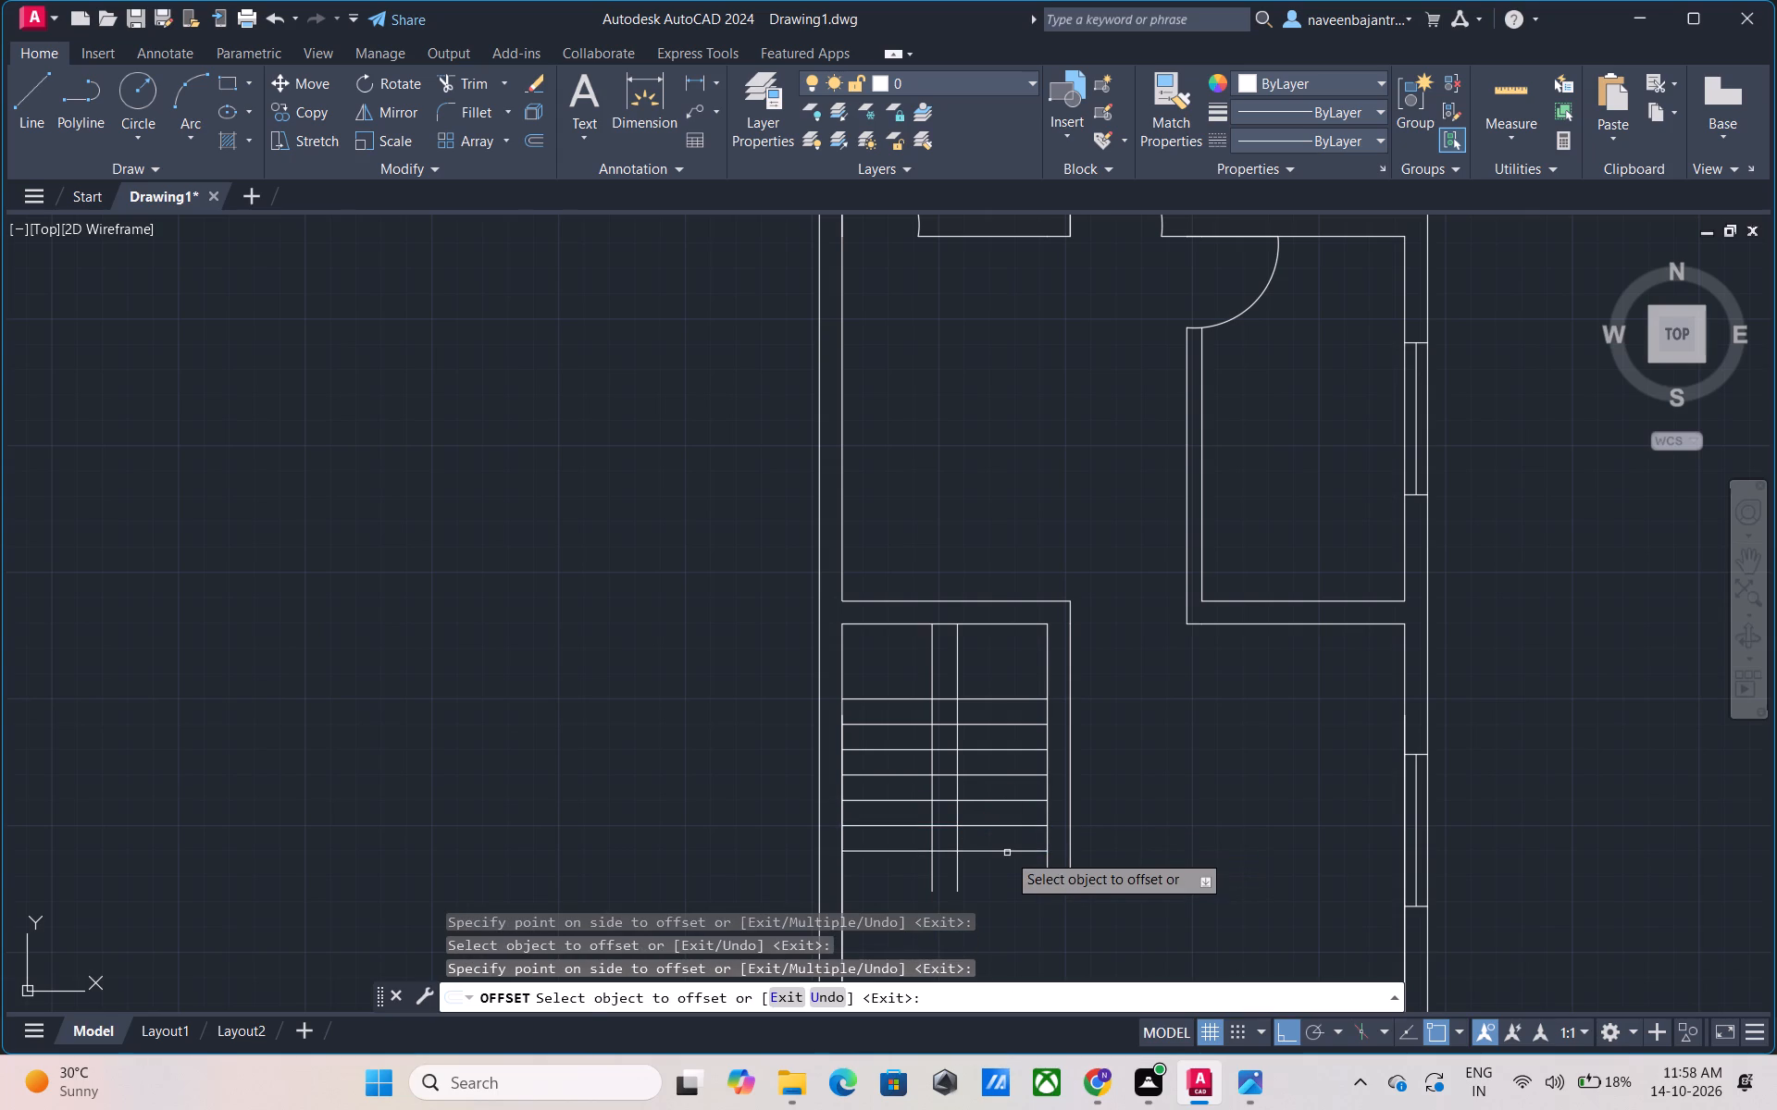
click(1008, 848)
click(1008, 874)
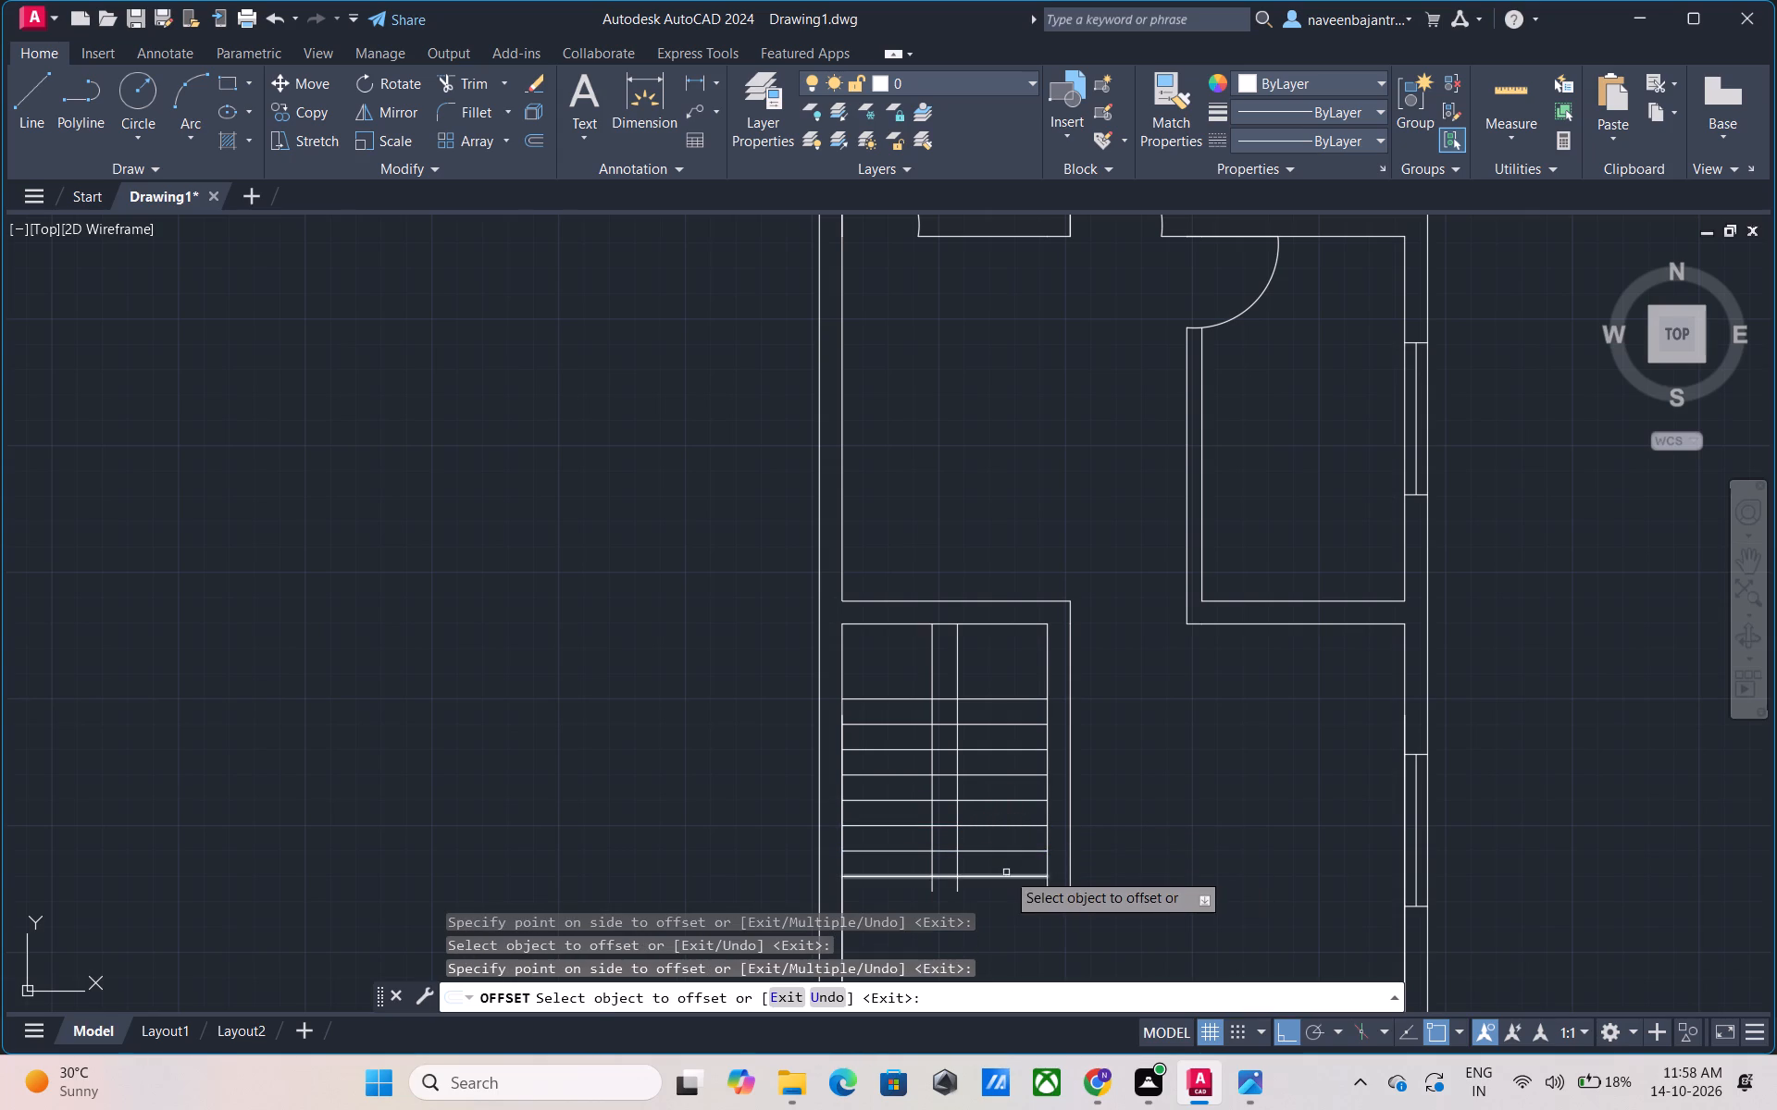
key(Escape)
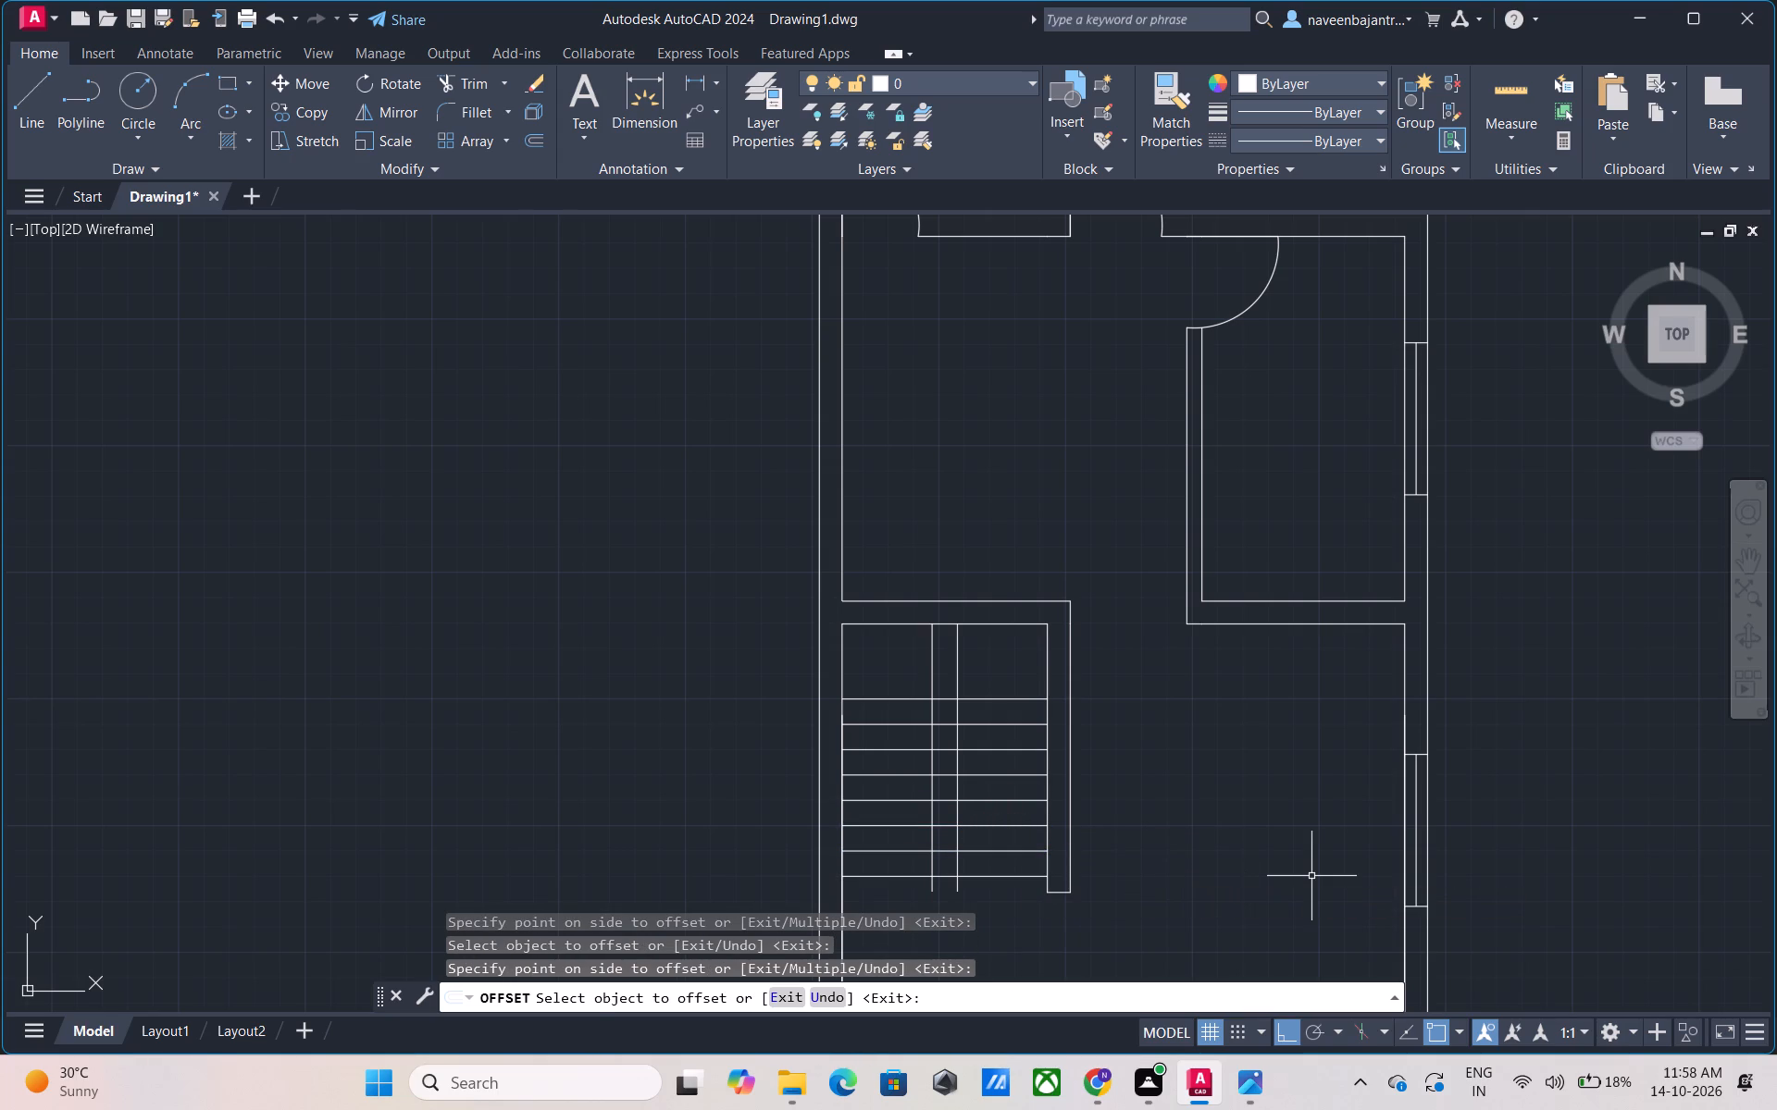
Trim the divider line ends below the lowest tread and the seven lower tread segments between the divider lines, keeping the northernmost one.
text(TR)
key(space)
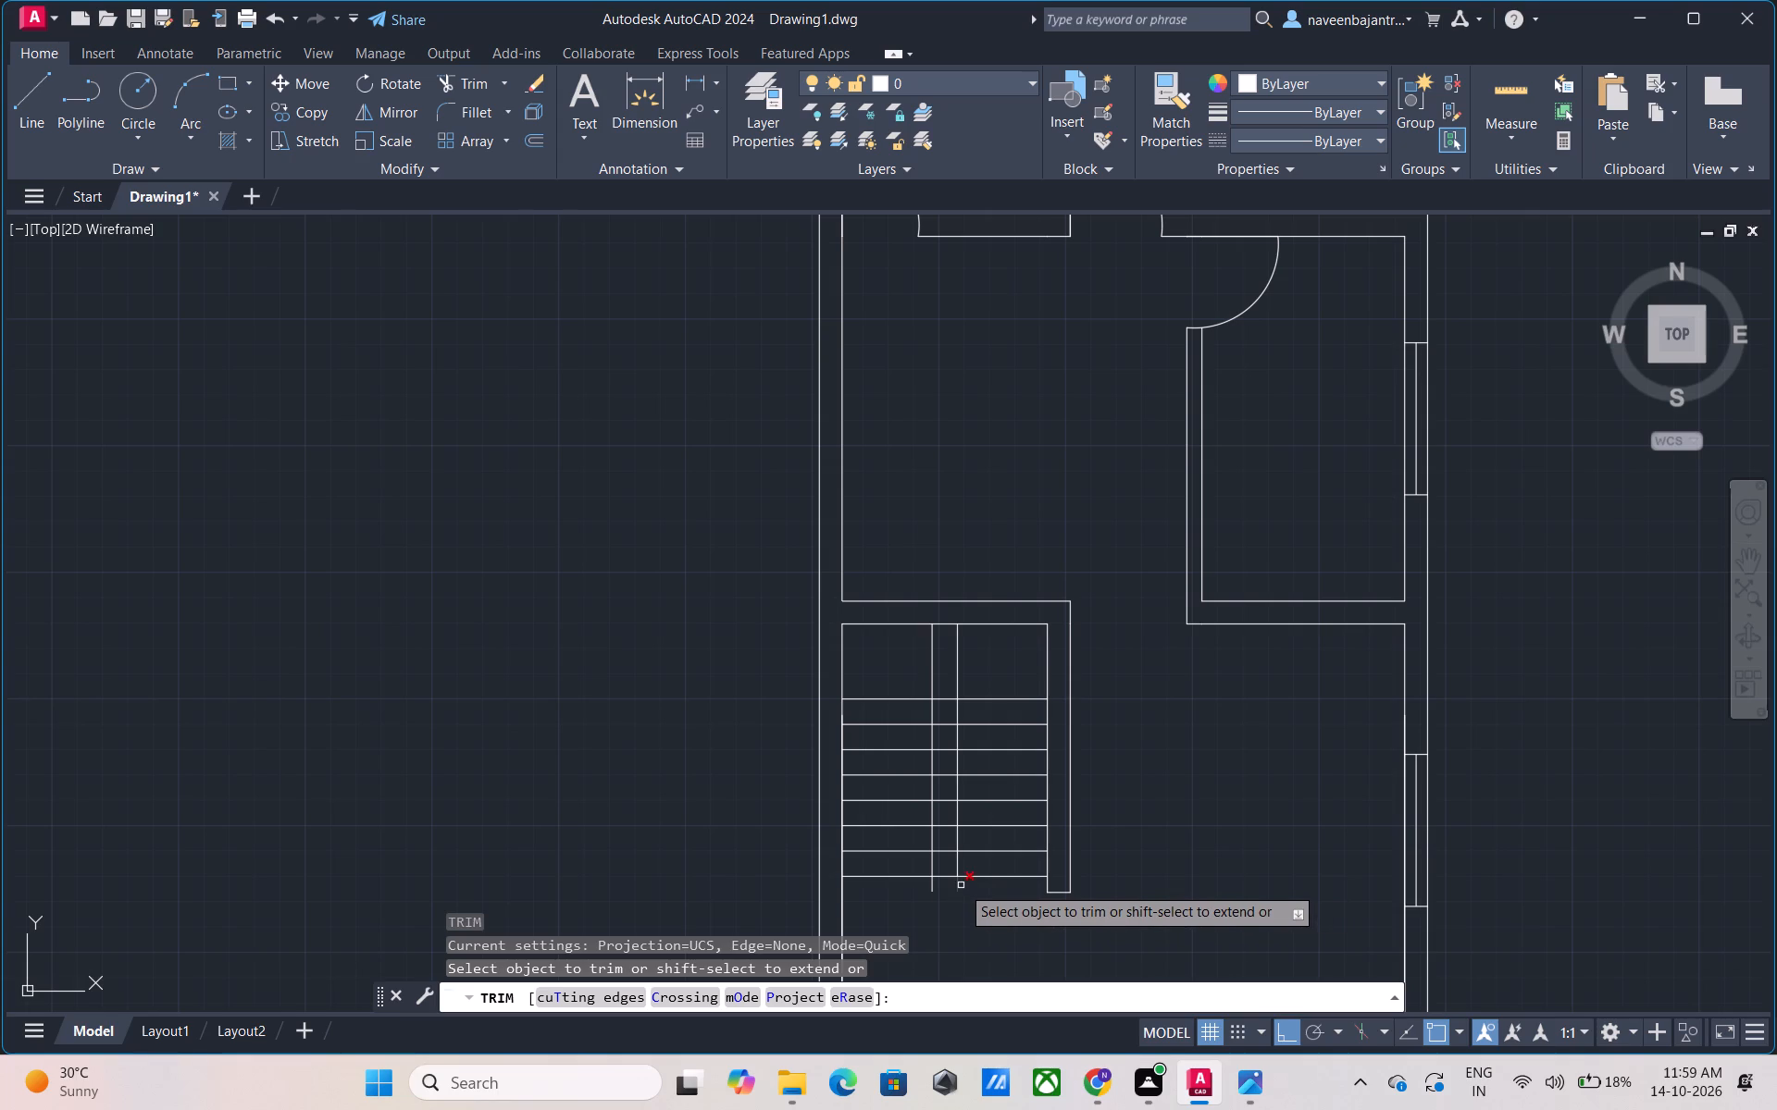
click(961, 885)
click(934, 891)
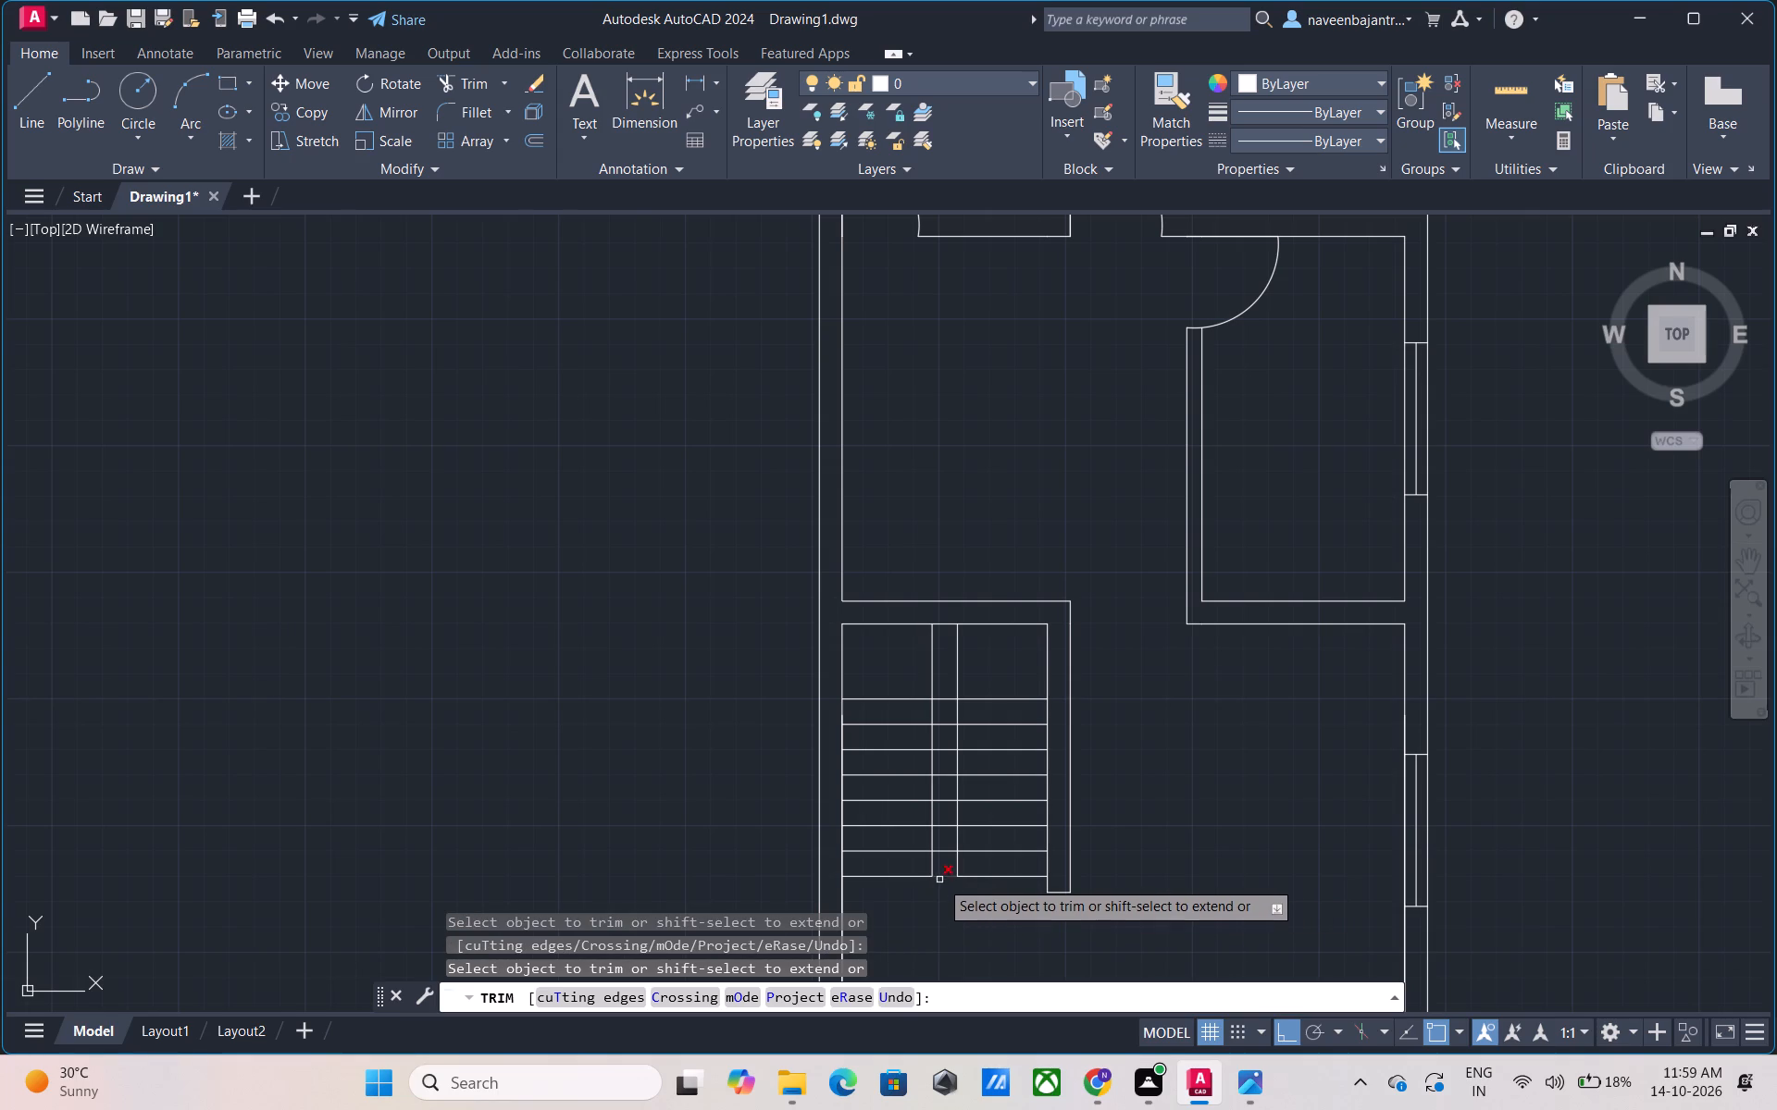
click(939, 880)
click(942, 852)
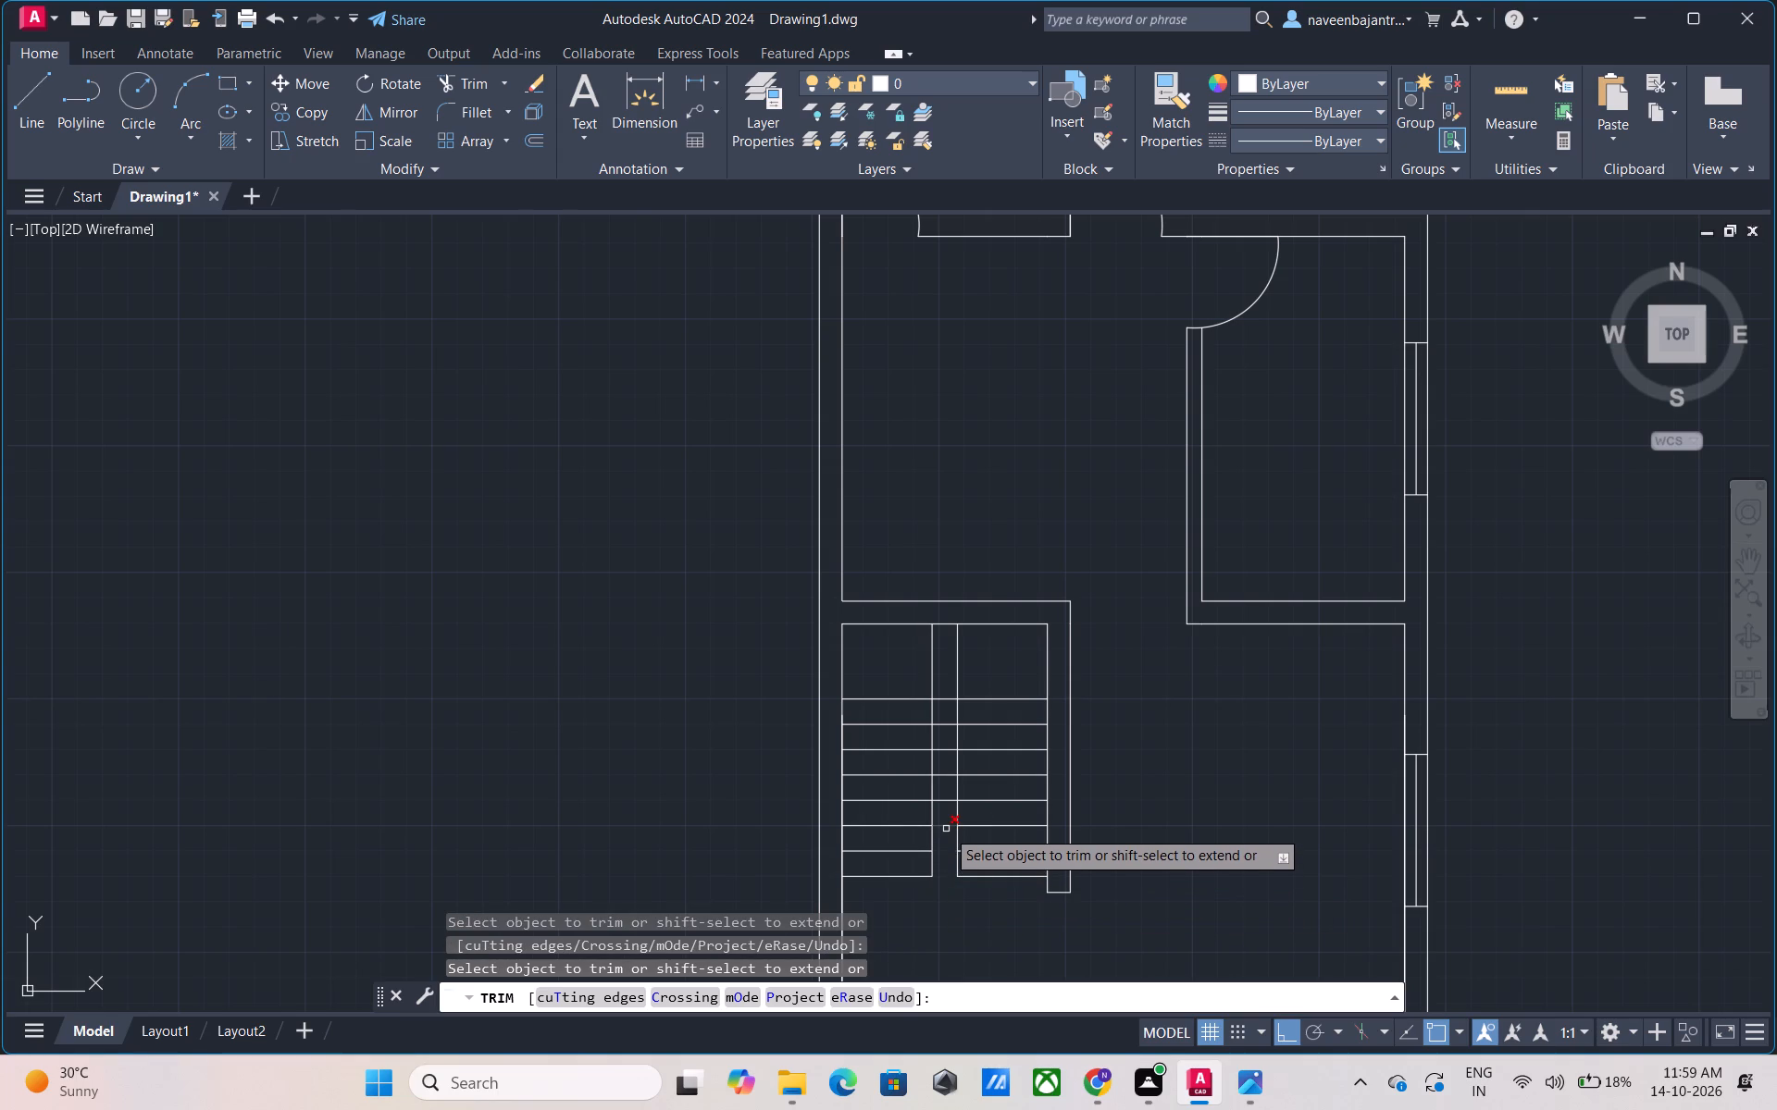
click(946, 829)
click(947, 802)
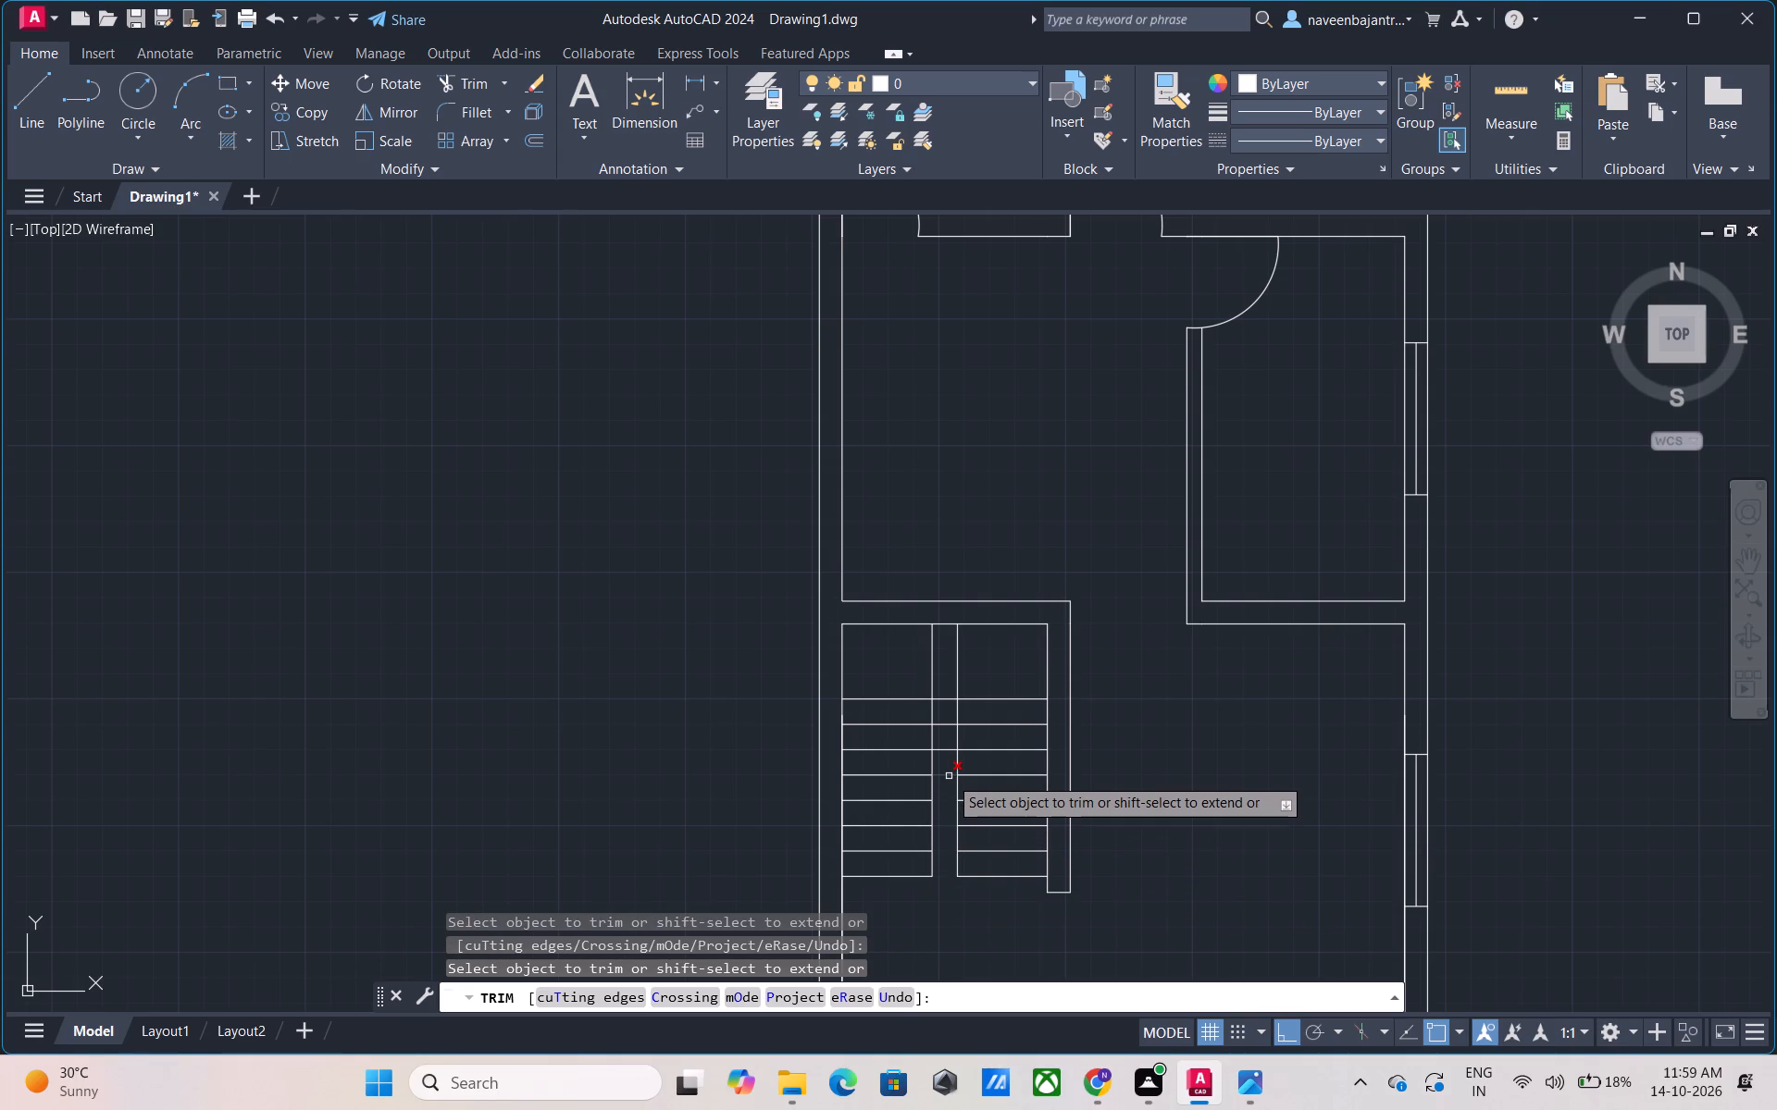
click(949, 776)
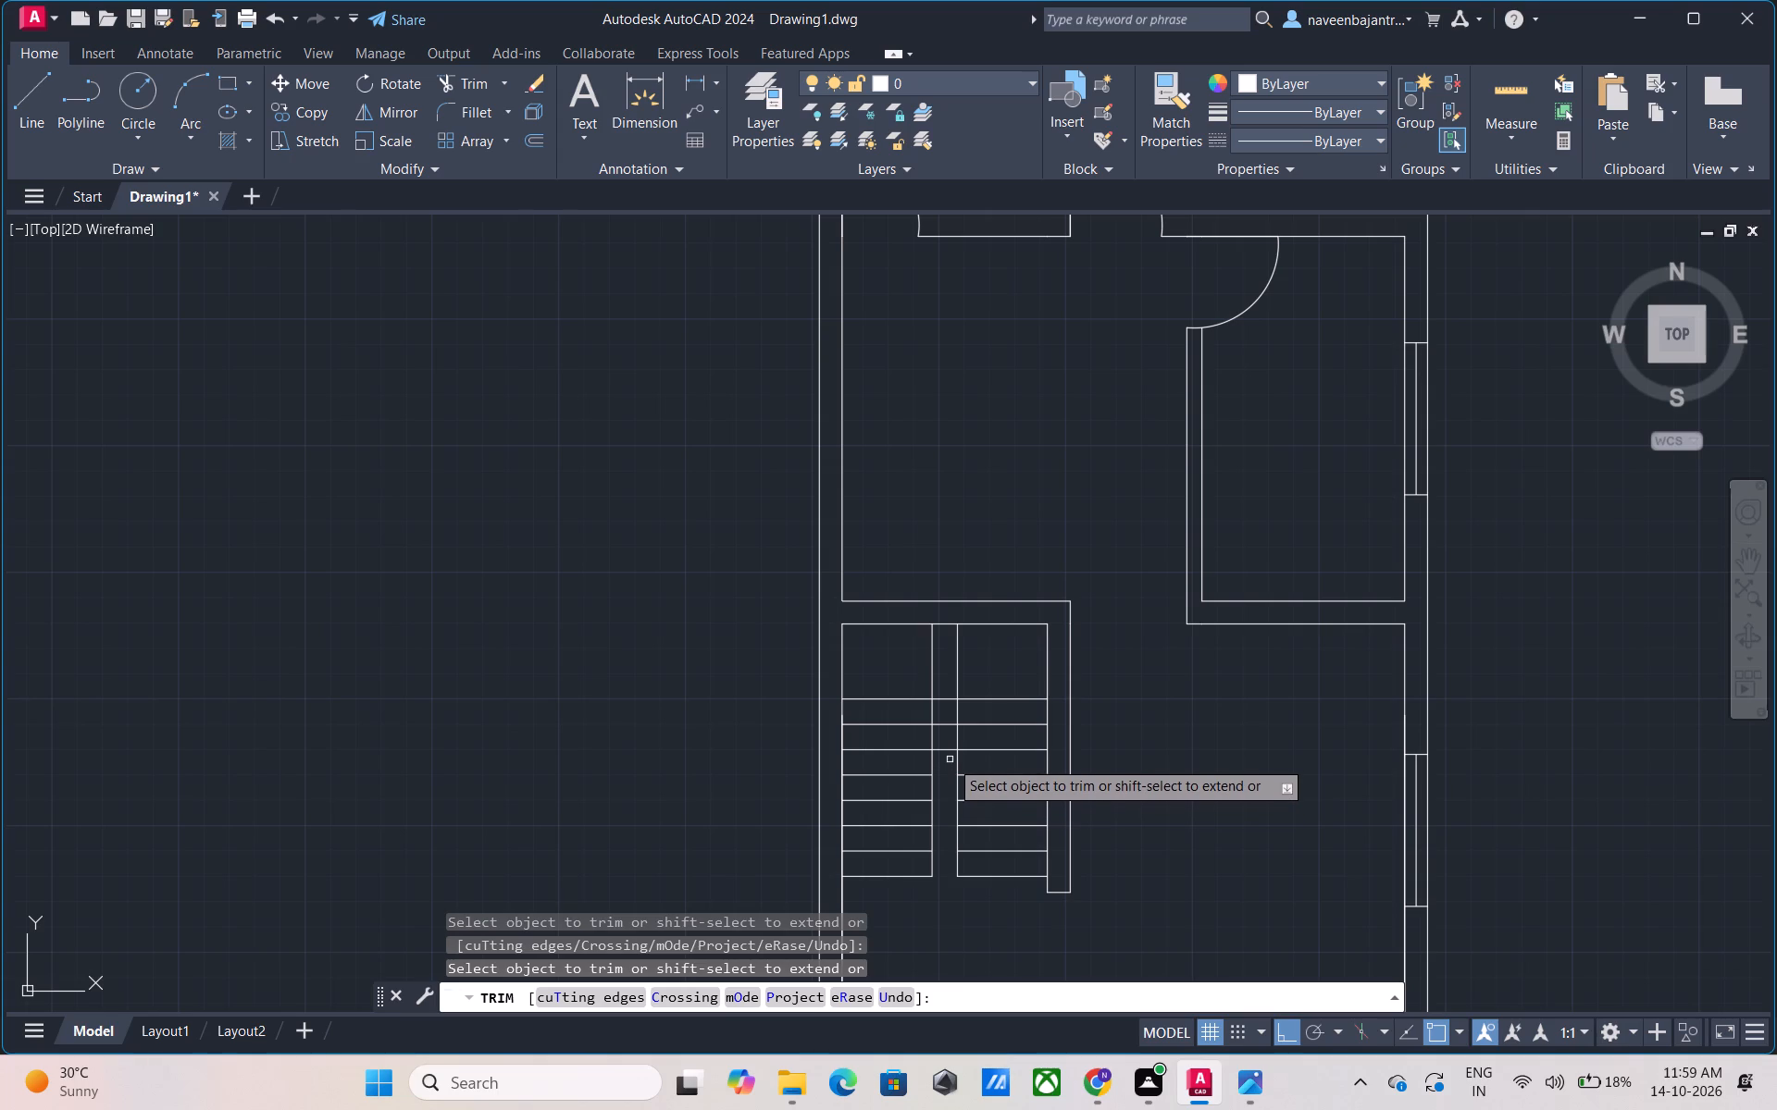
click(950, 753)
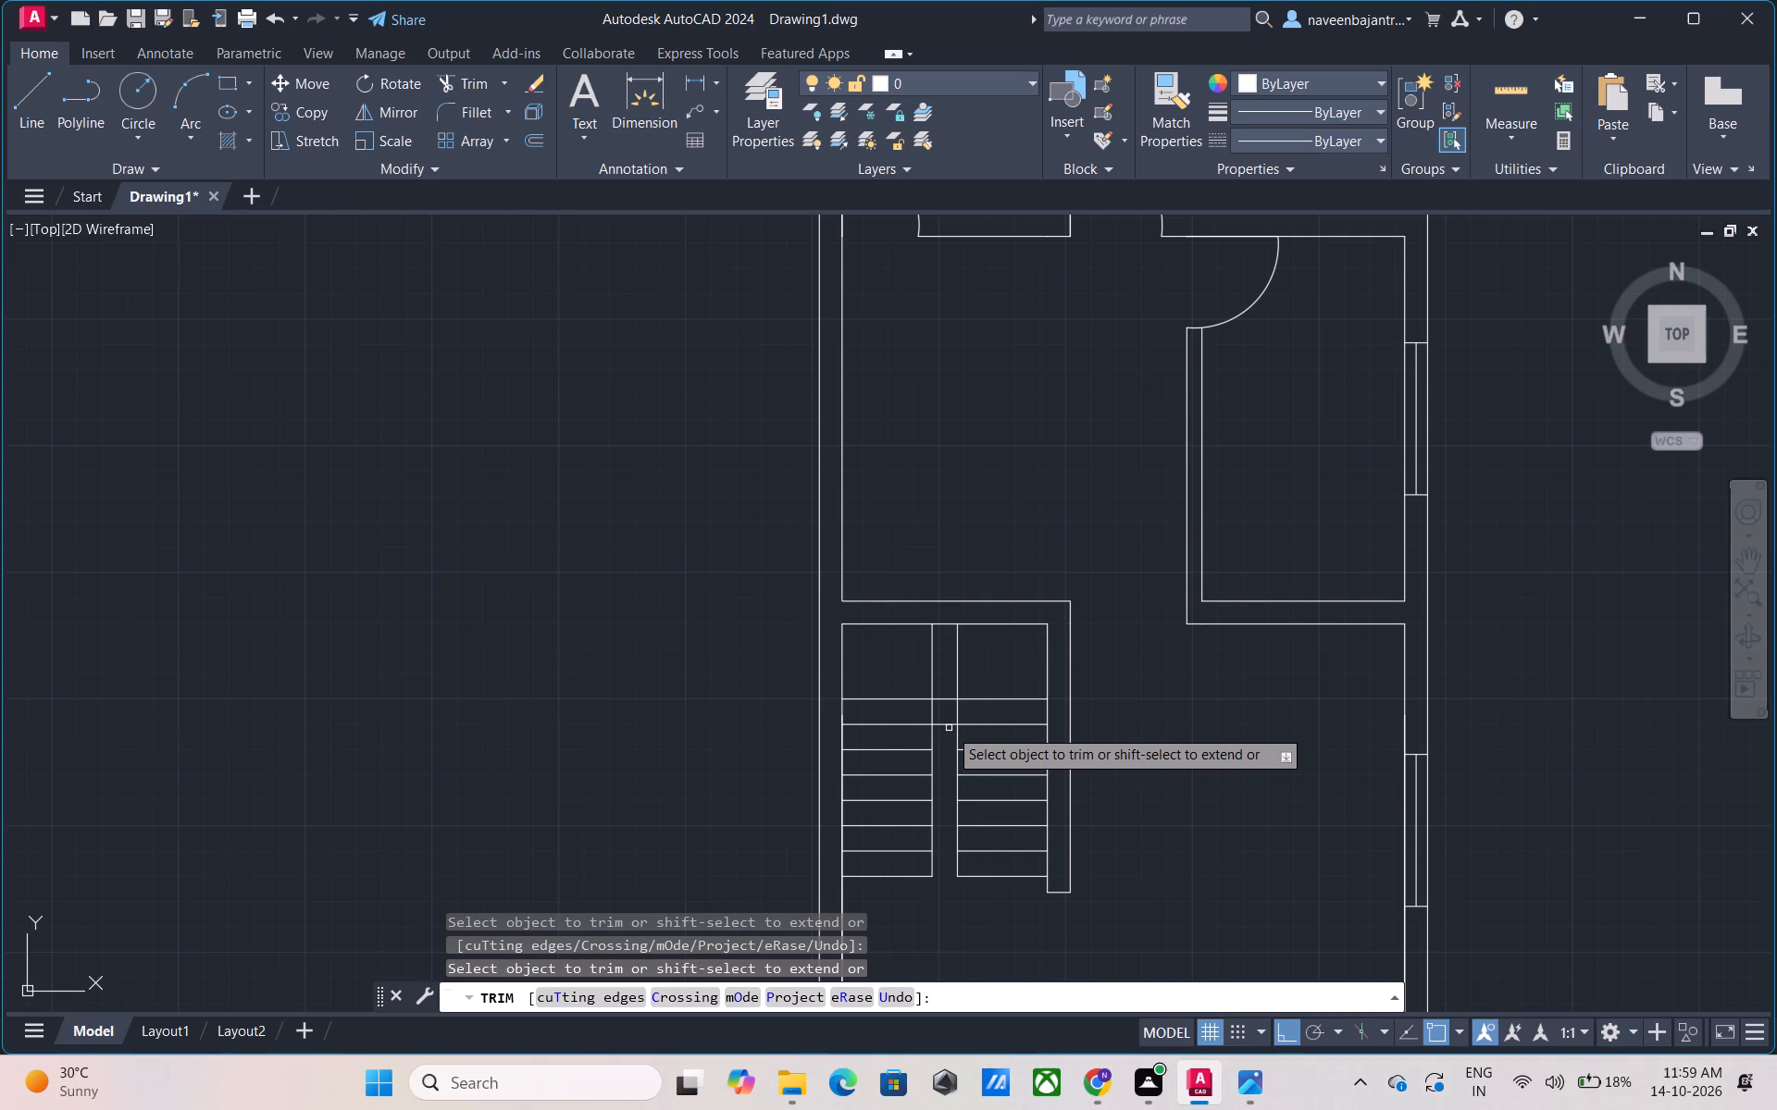
click(948, 724)
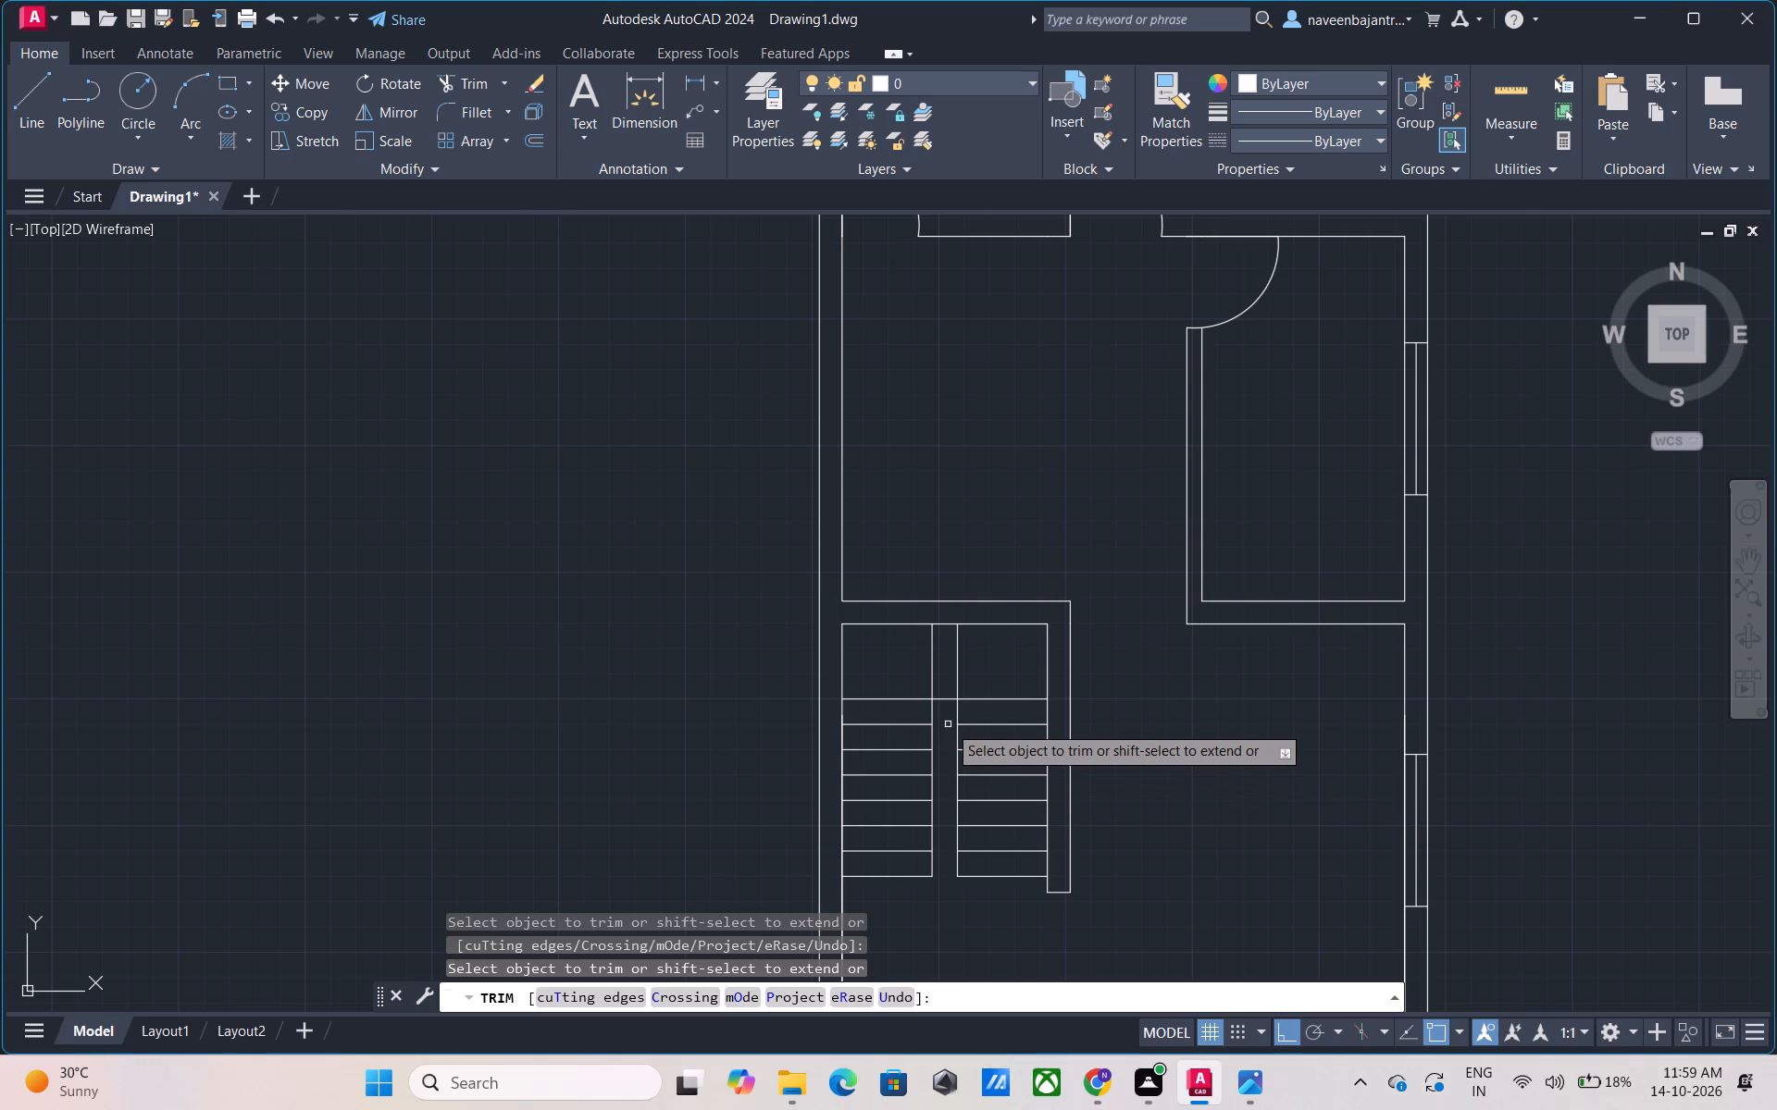
key(Escape)
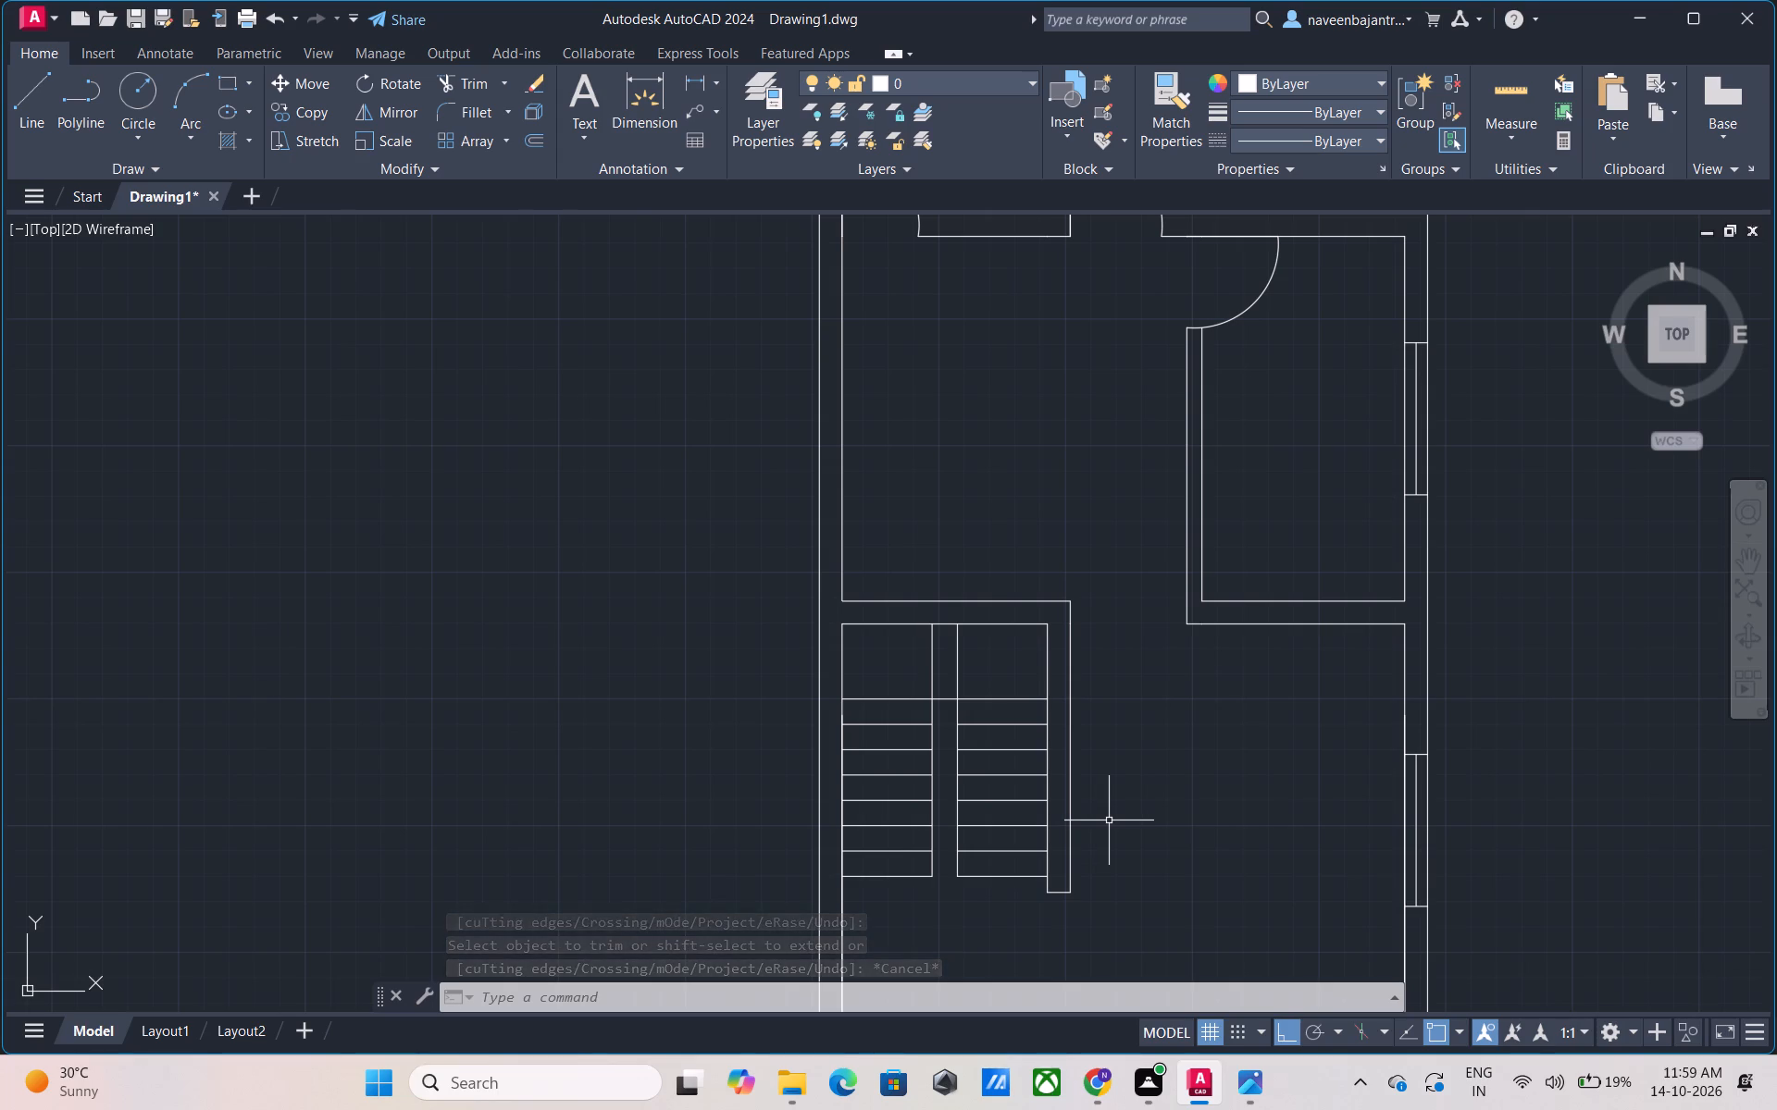
key(Escape)
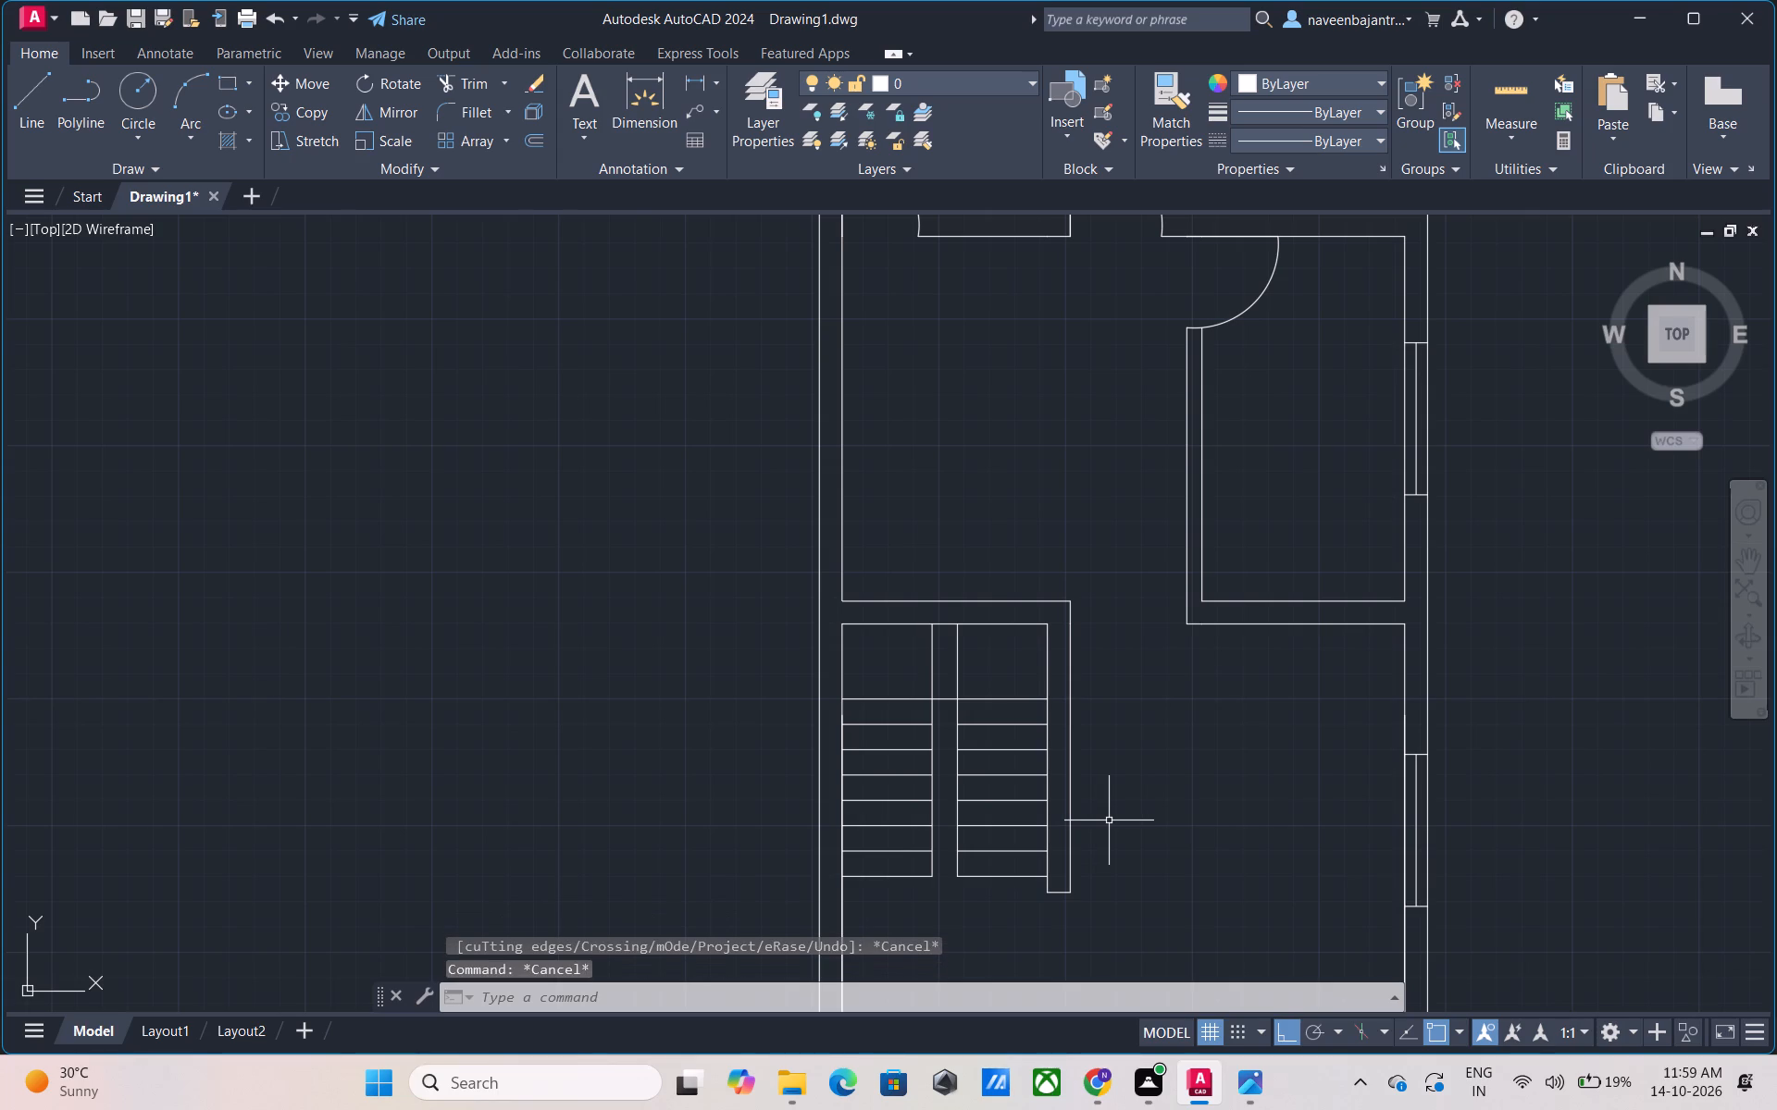
Draw a vertical centre line through the west stair flight from the lowest tread's midpoint up to the northernmost tread line.
text(L)
key(space)
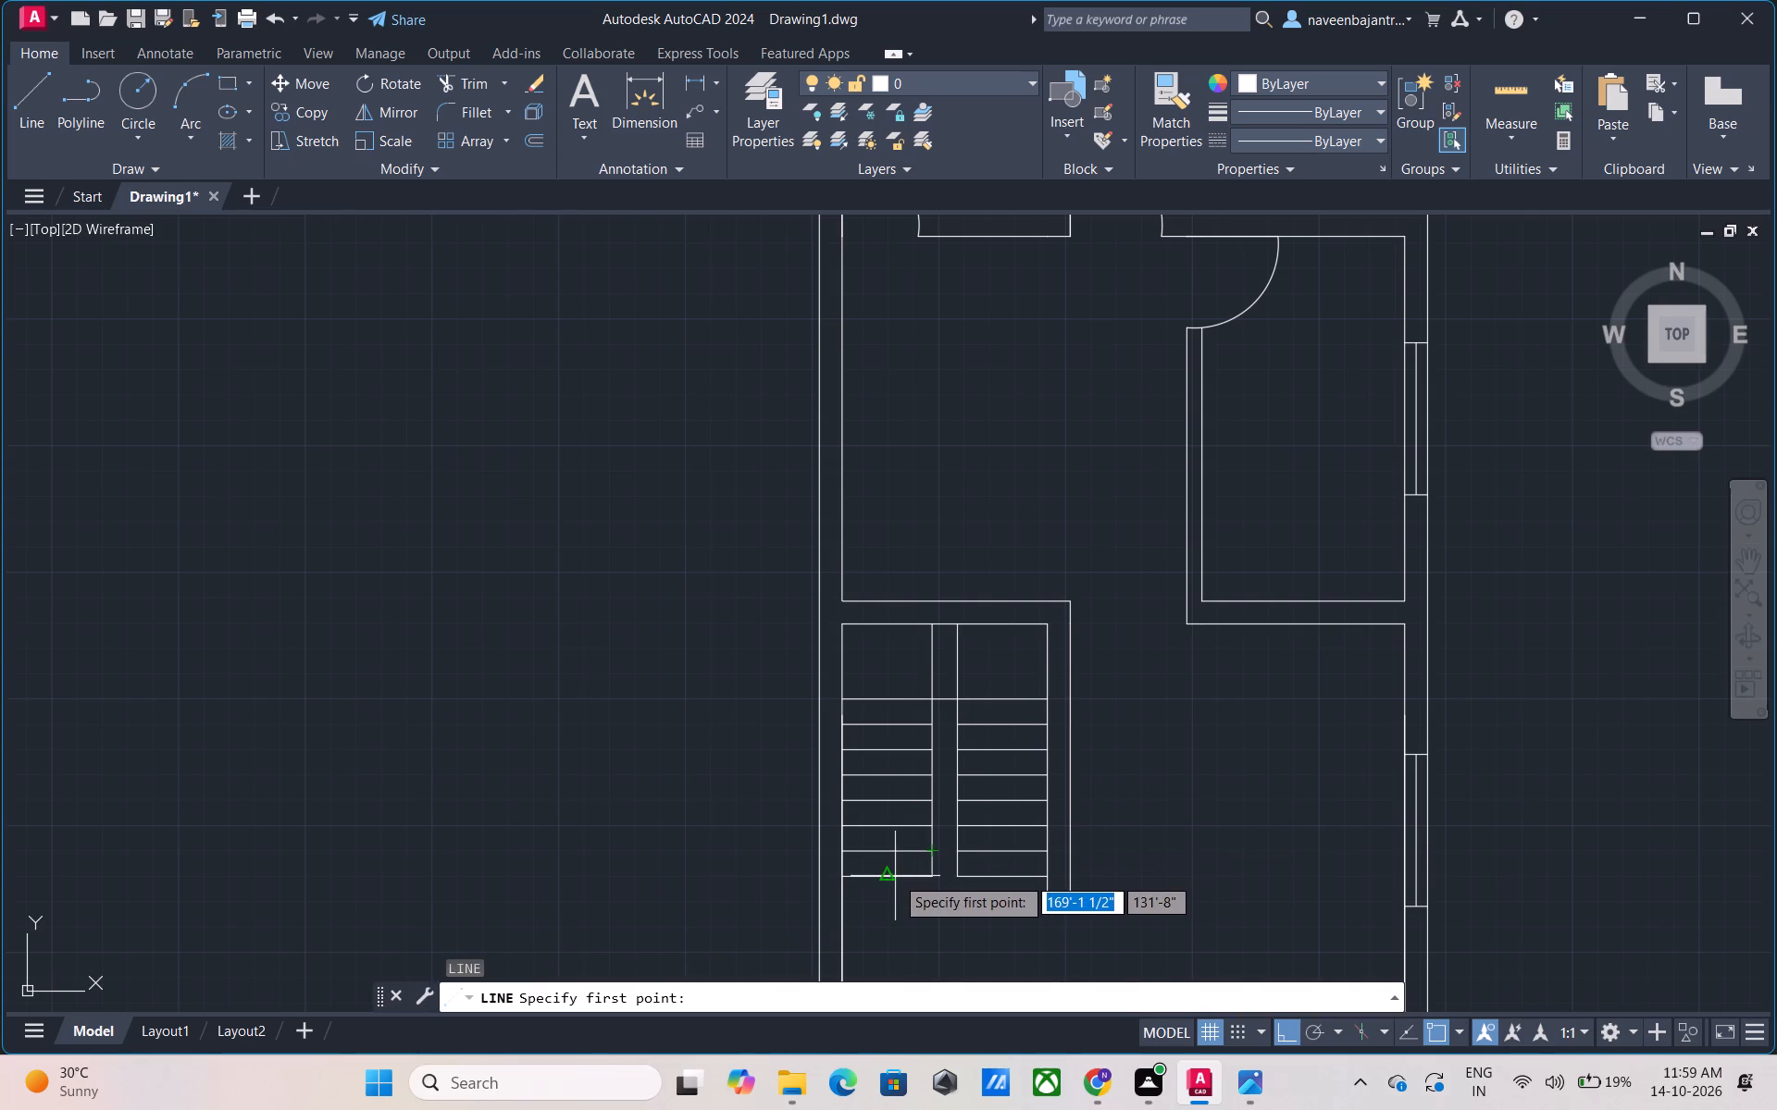
click(893, 876)
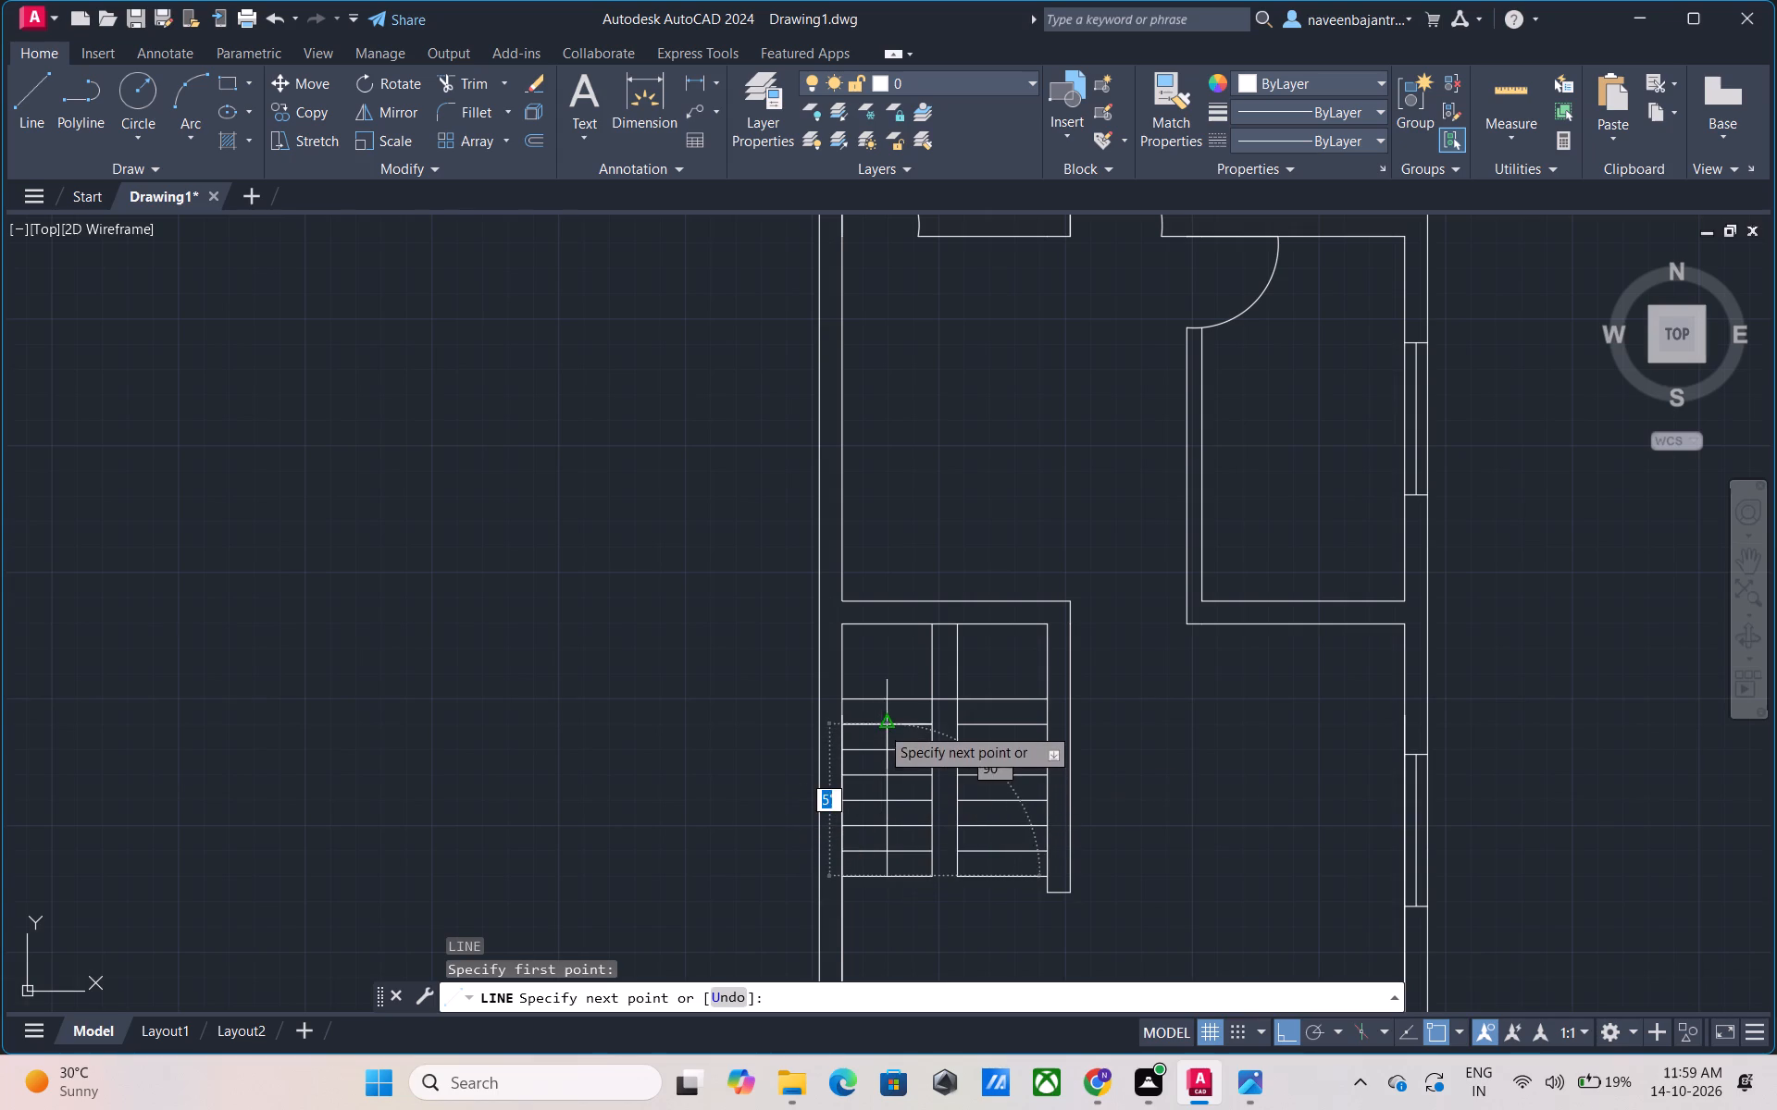
click(880, 703)
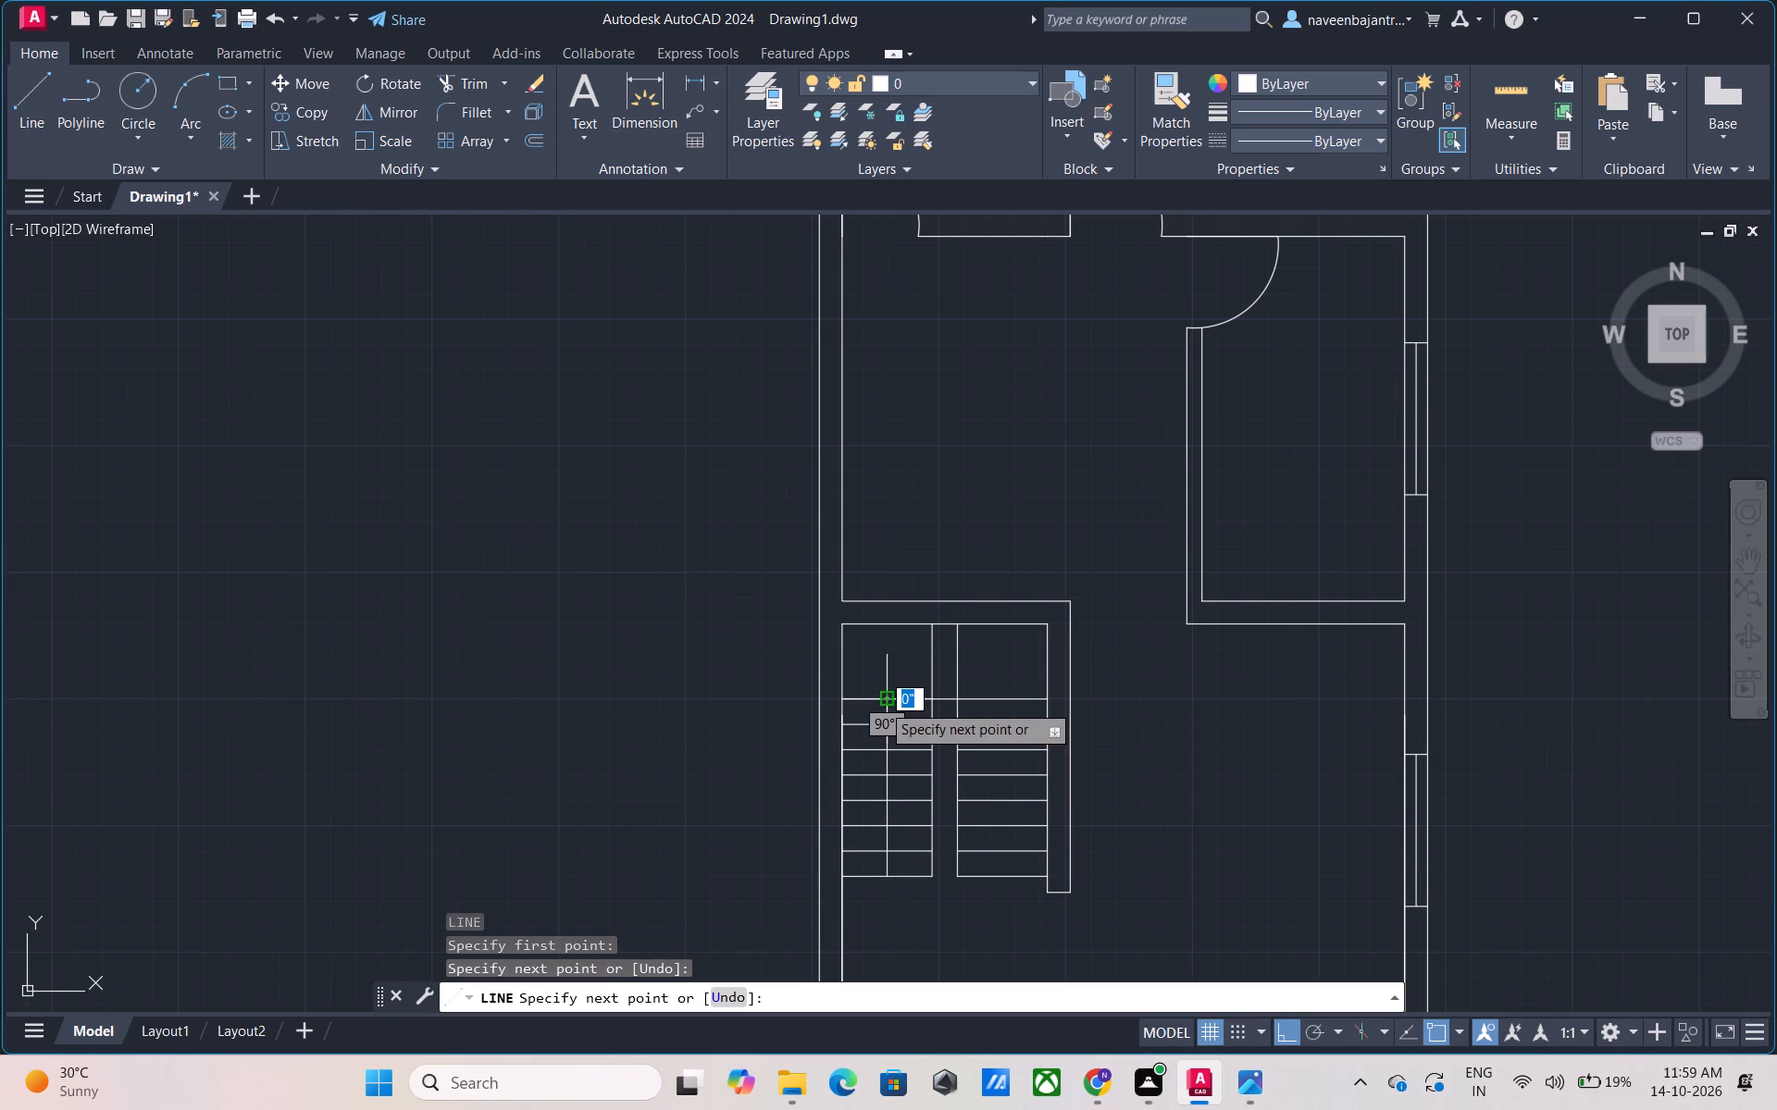
key(Escape)
Draw a vertical centre line through the east stair flight from the lowest tread's midpoint up to the northernmost tread line.
key(l)
key(space)
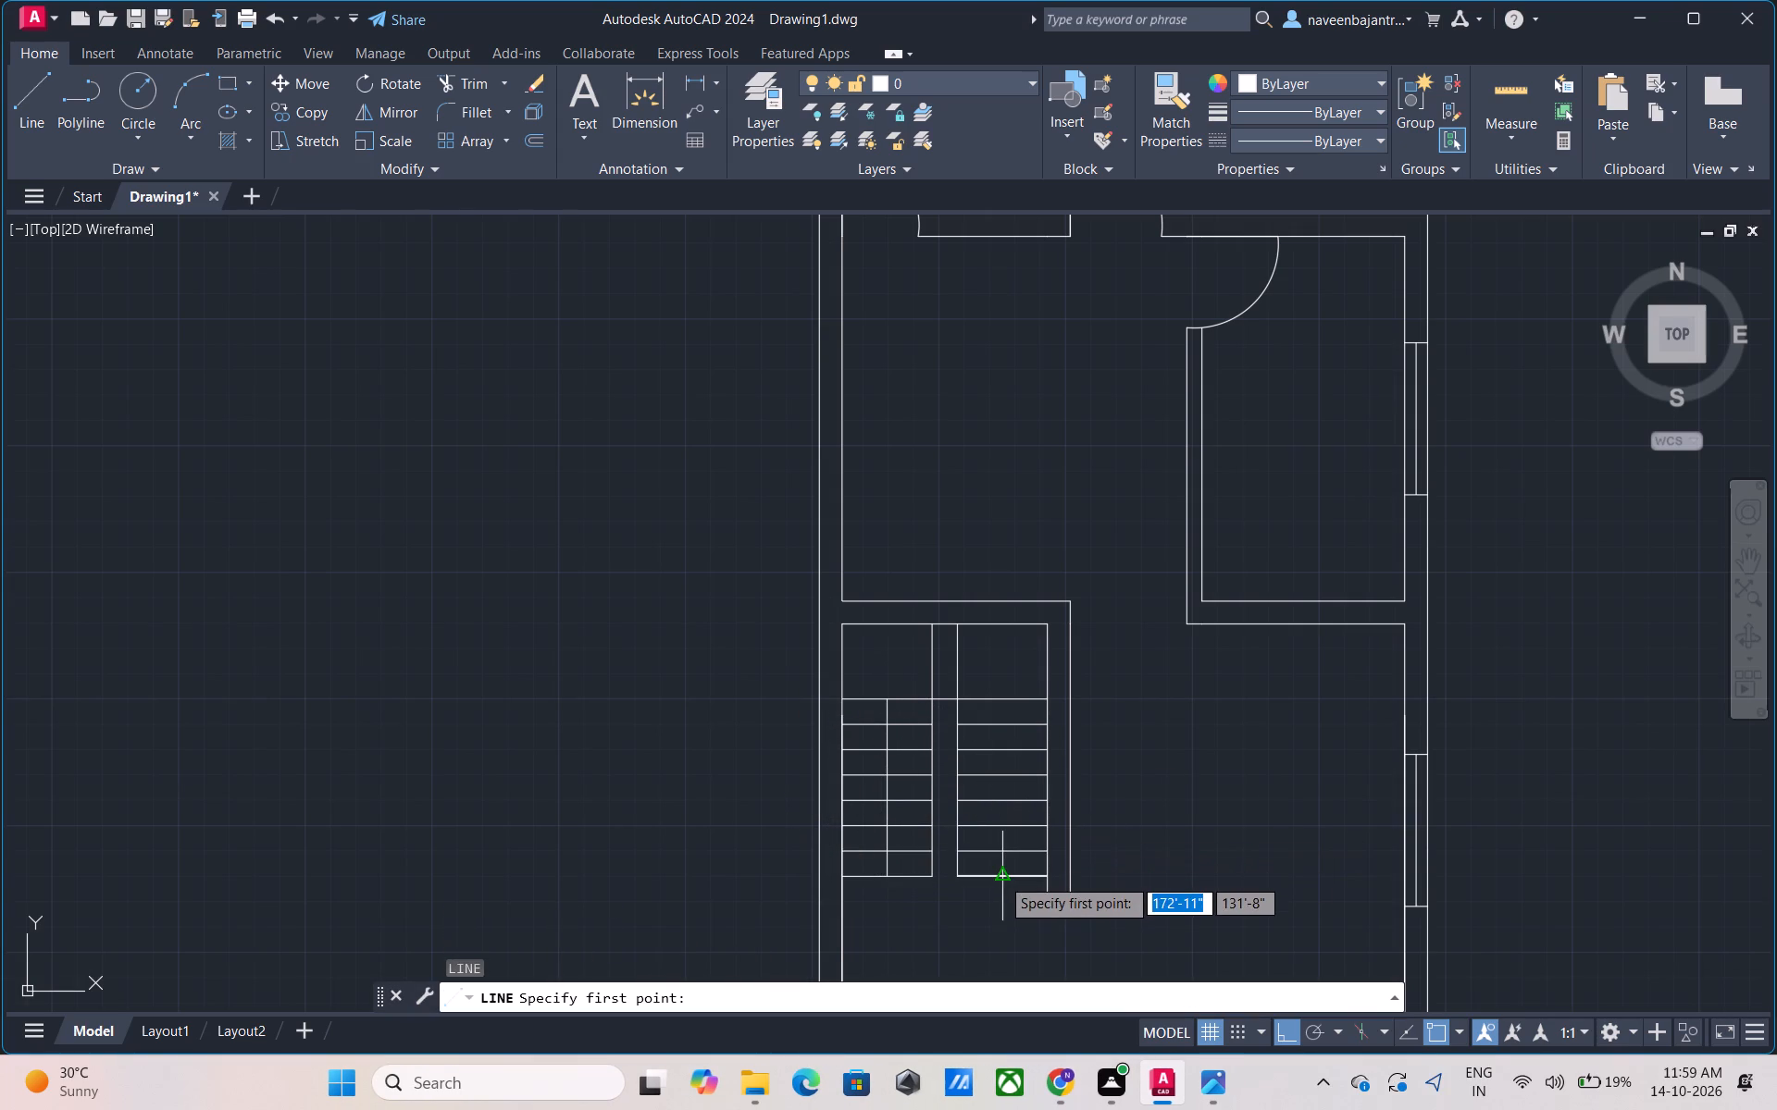
click(1000, 877)
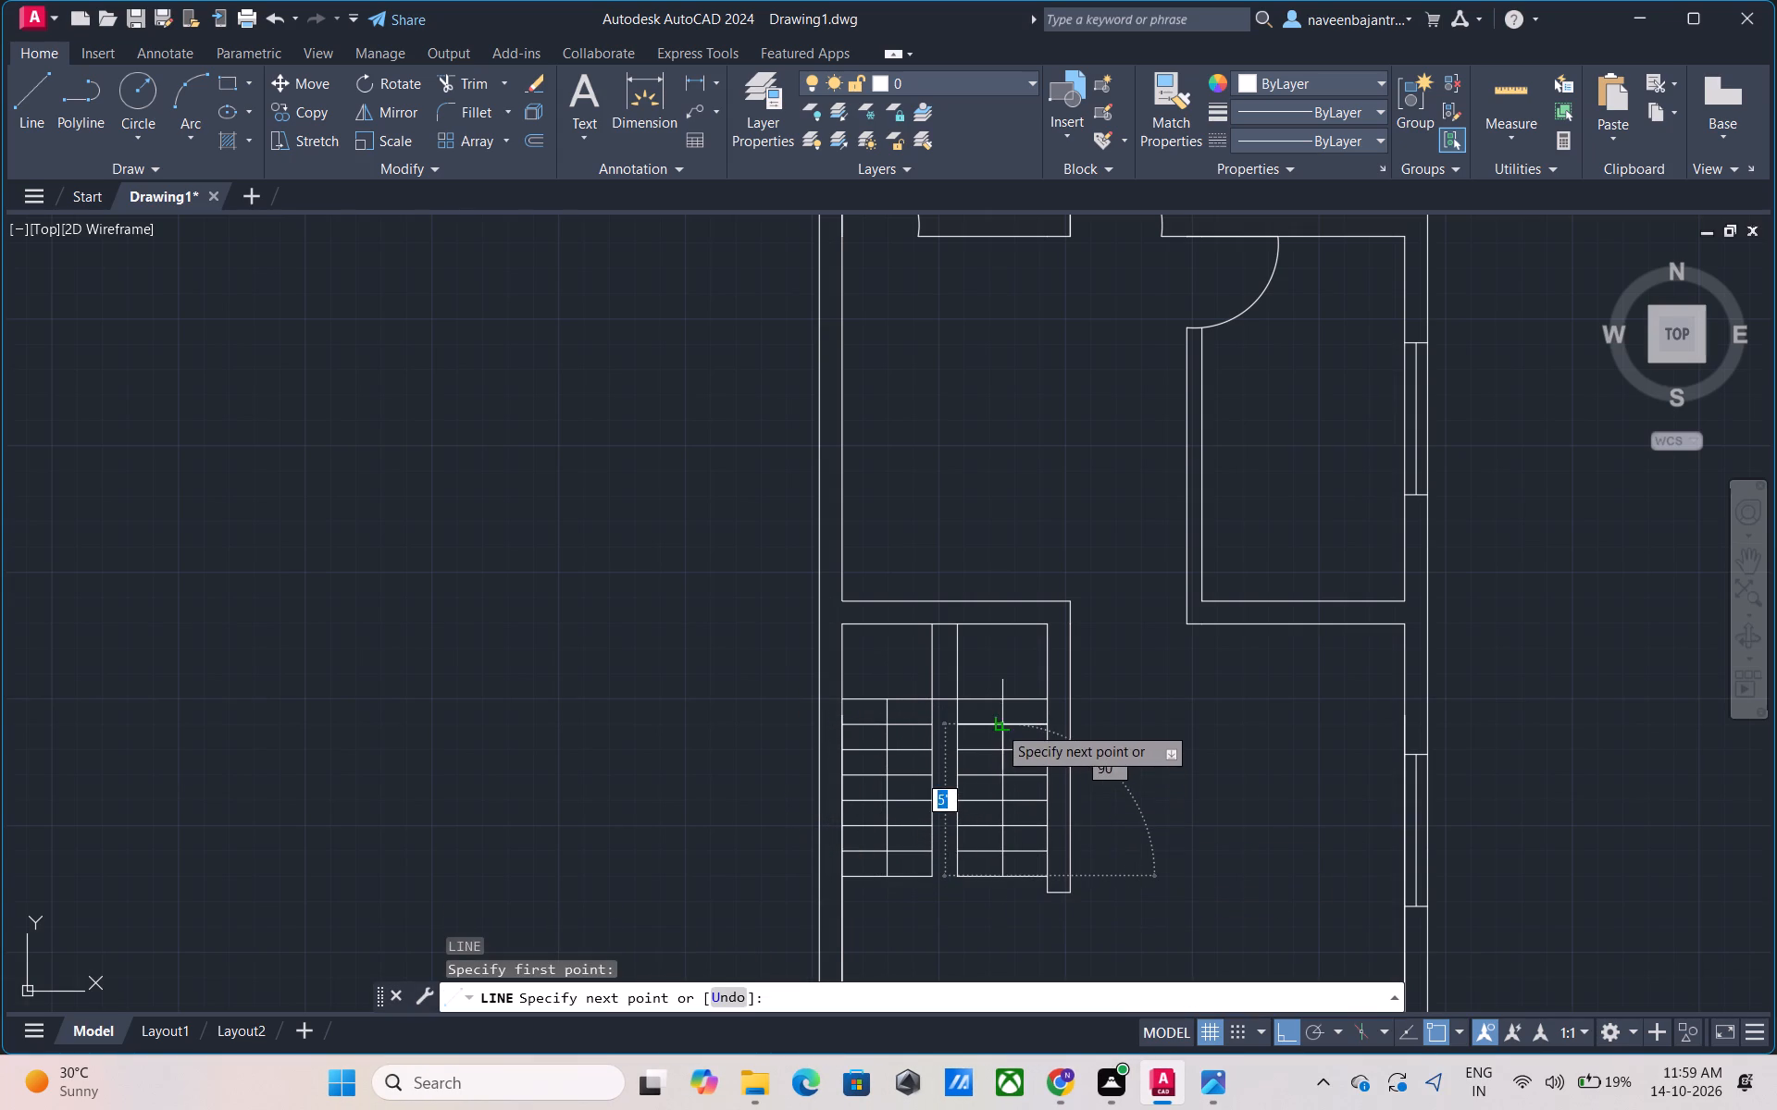
click(997, 703)
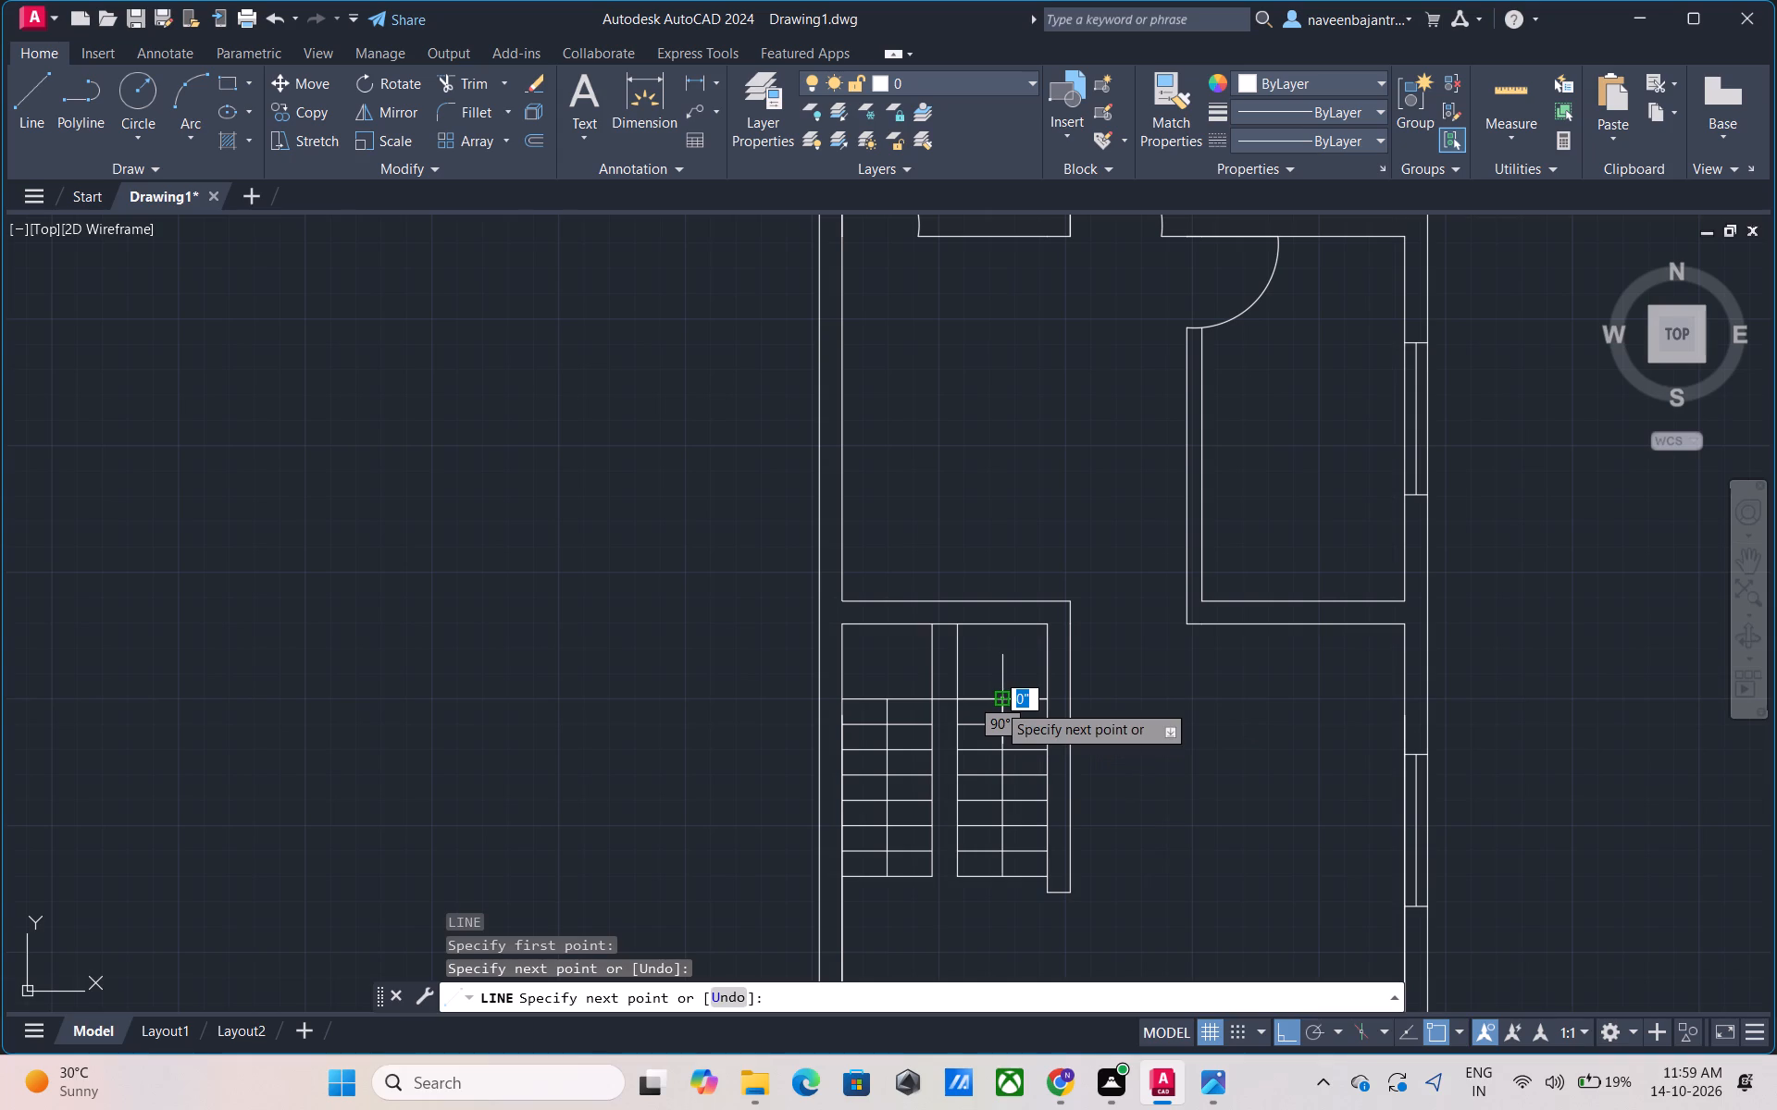
key(Escape)
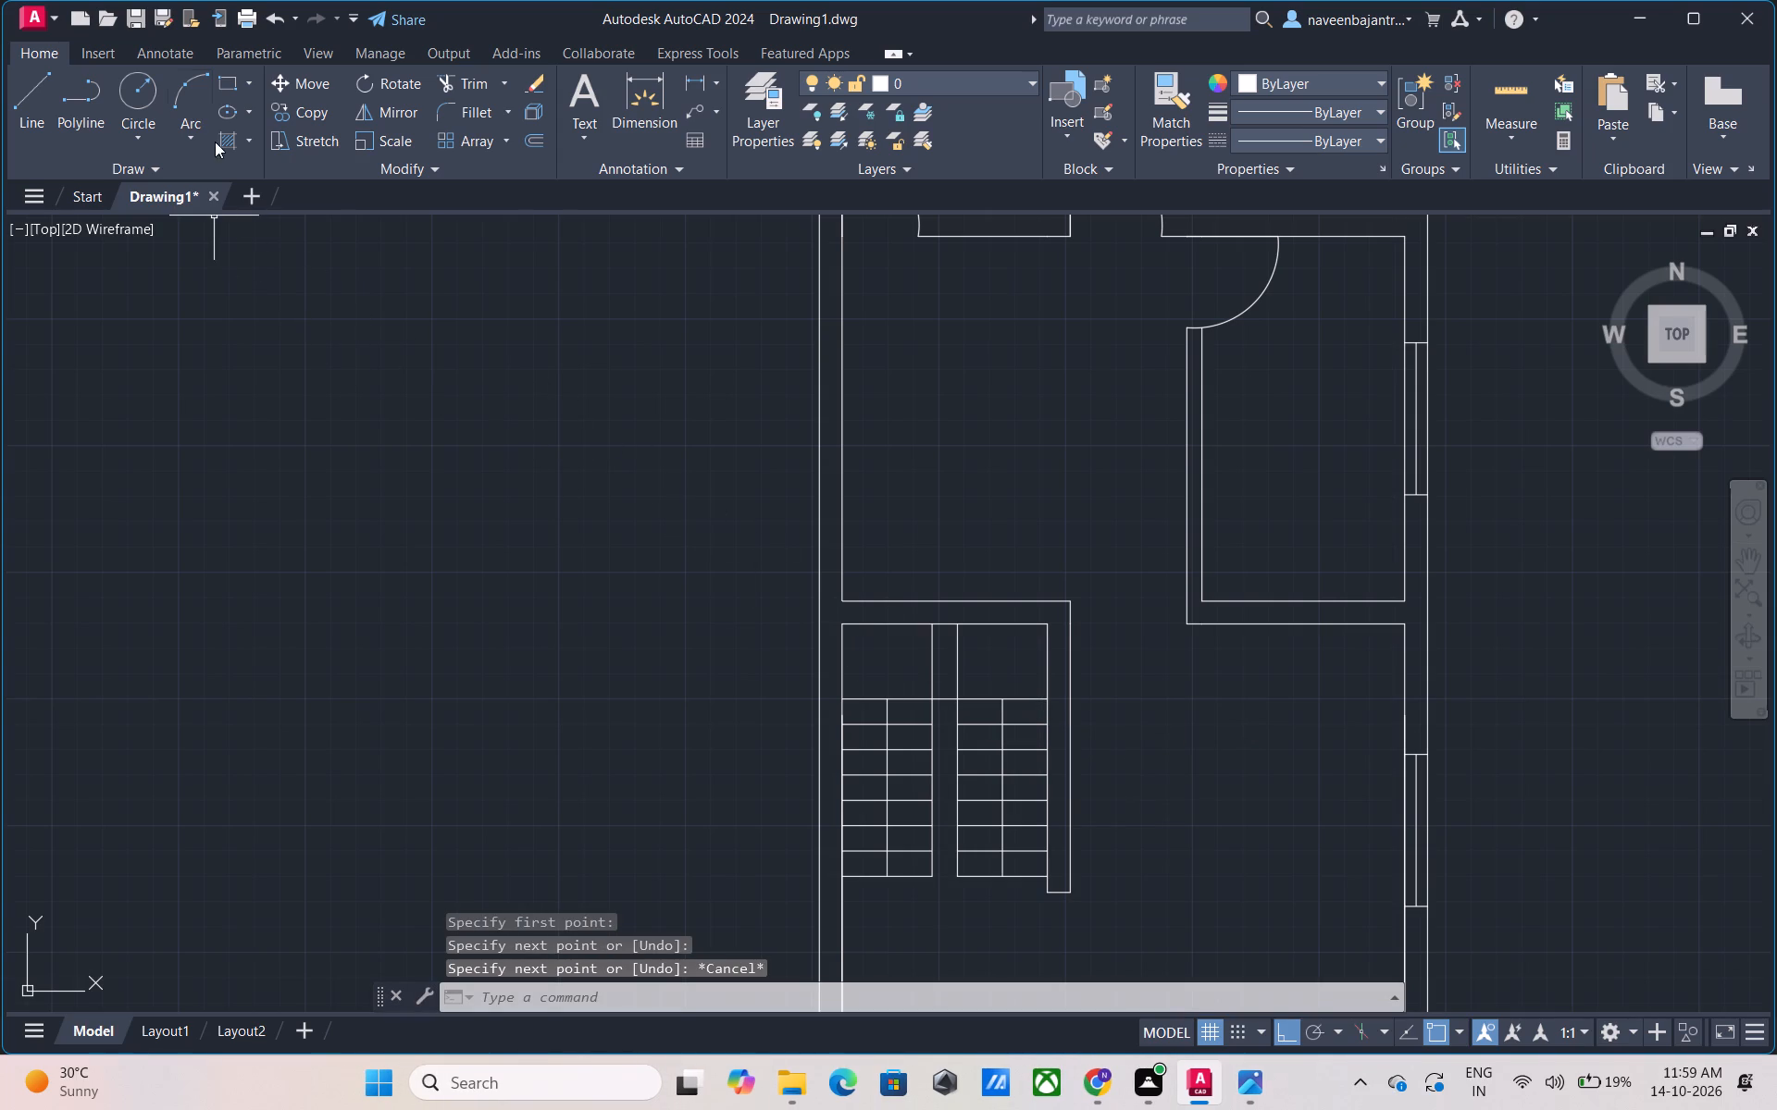
Draw an arc spanning about 3'-9 1/2" across the stair landing, joining the north ends of the west and east flight centre lines.
click(203, 105)
scroll(911, 719, up, 2)
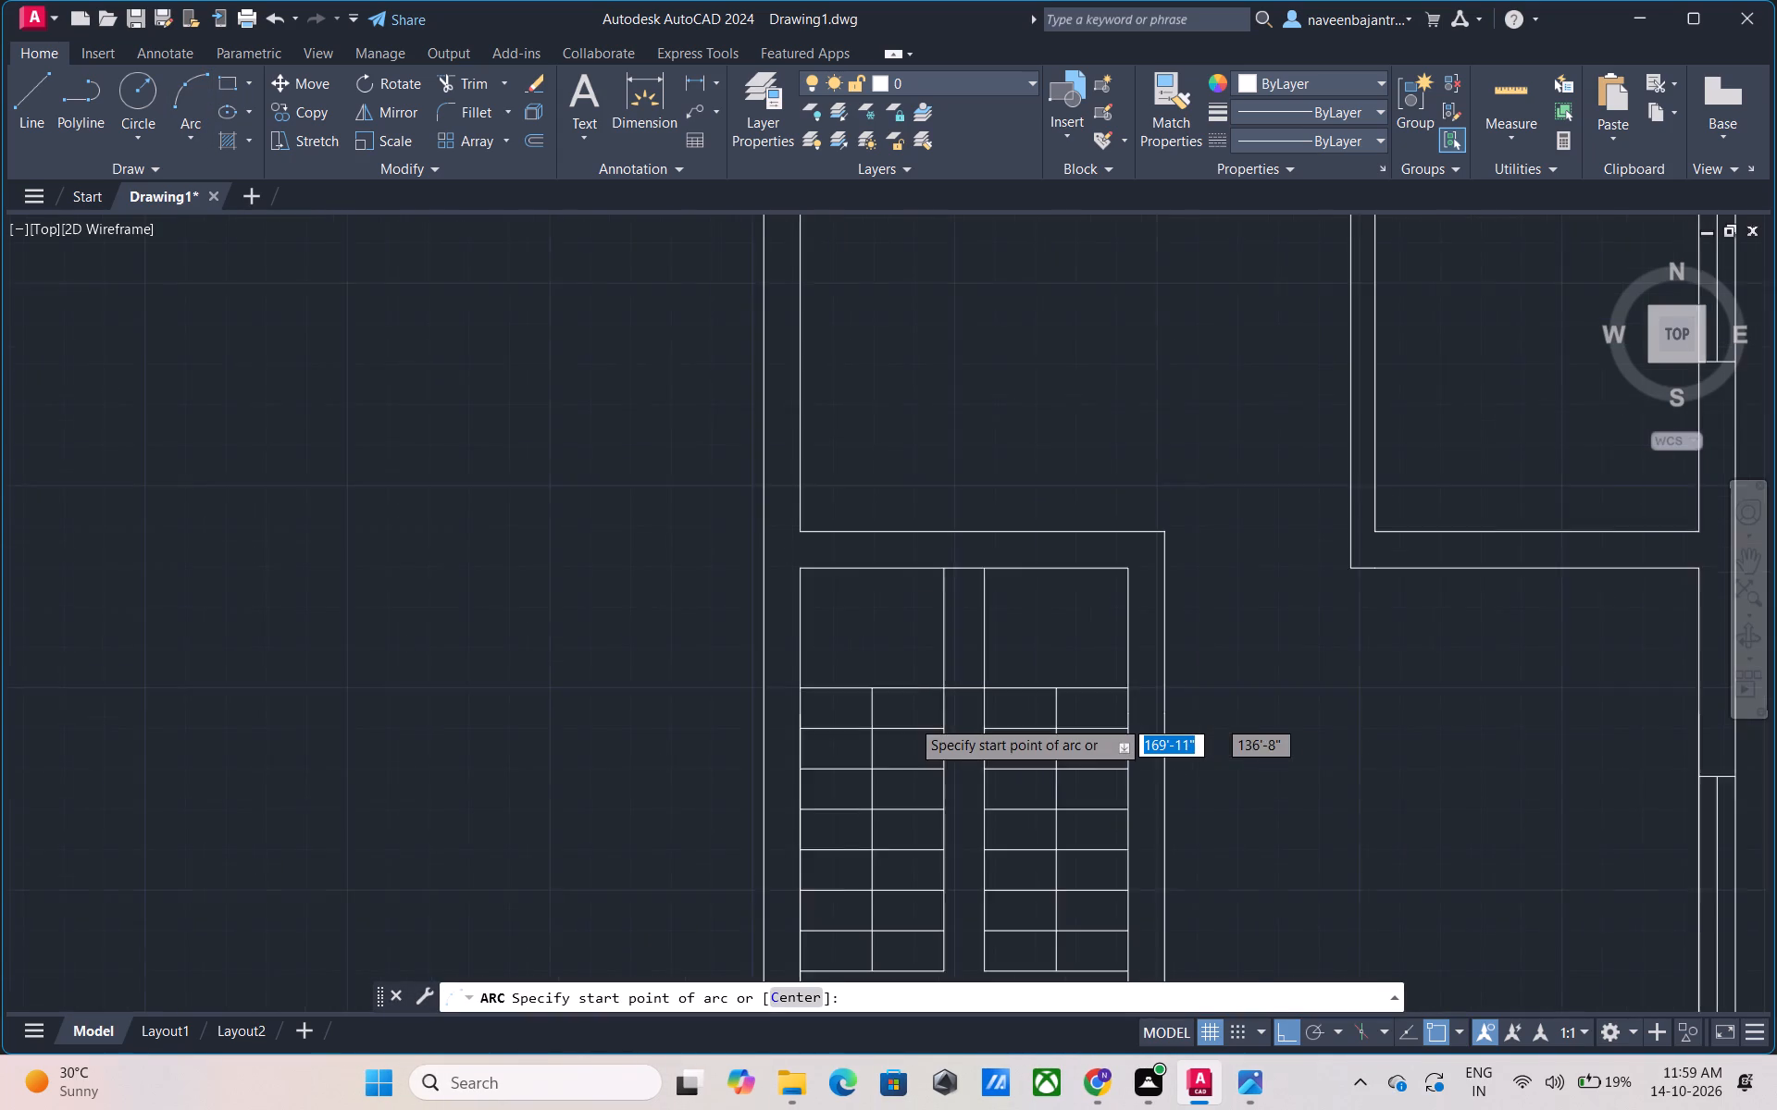
click(851, 671)
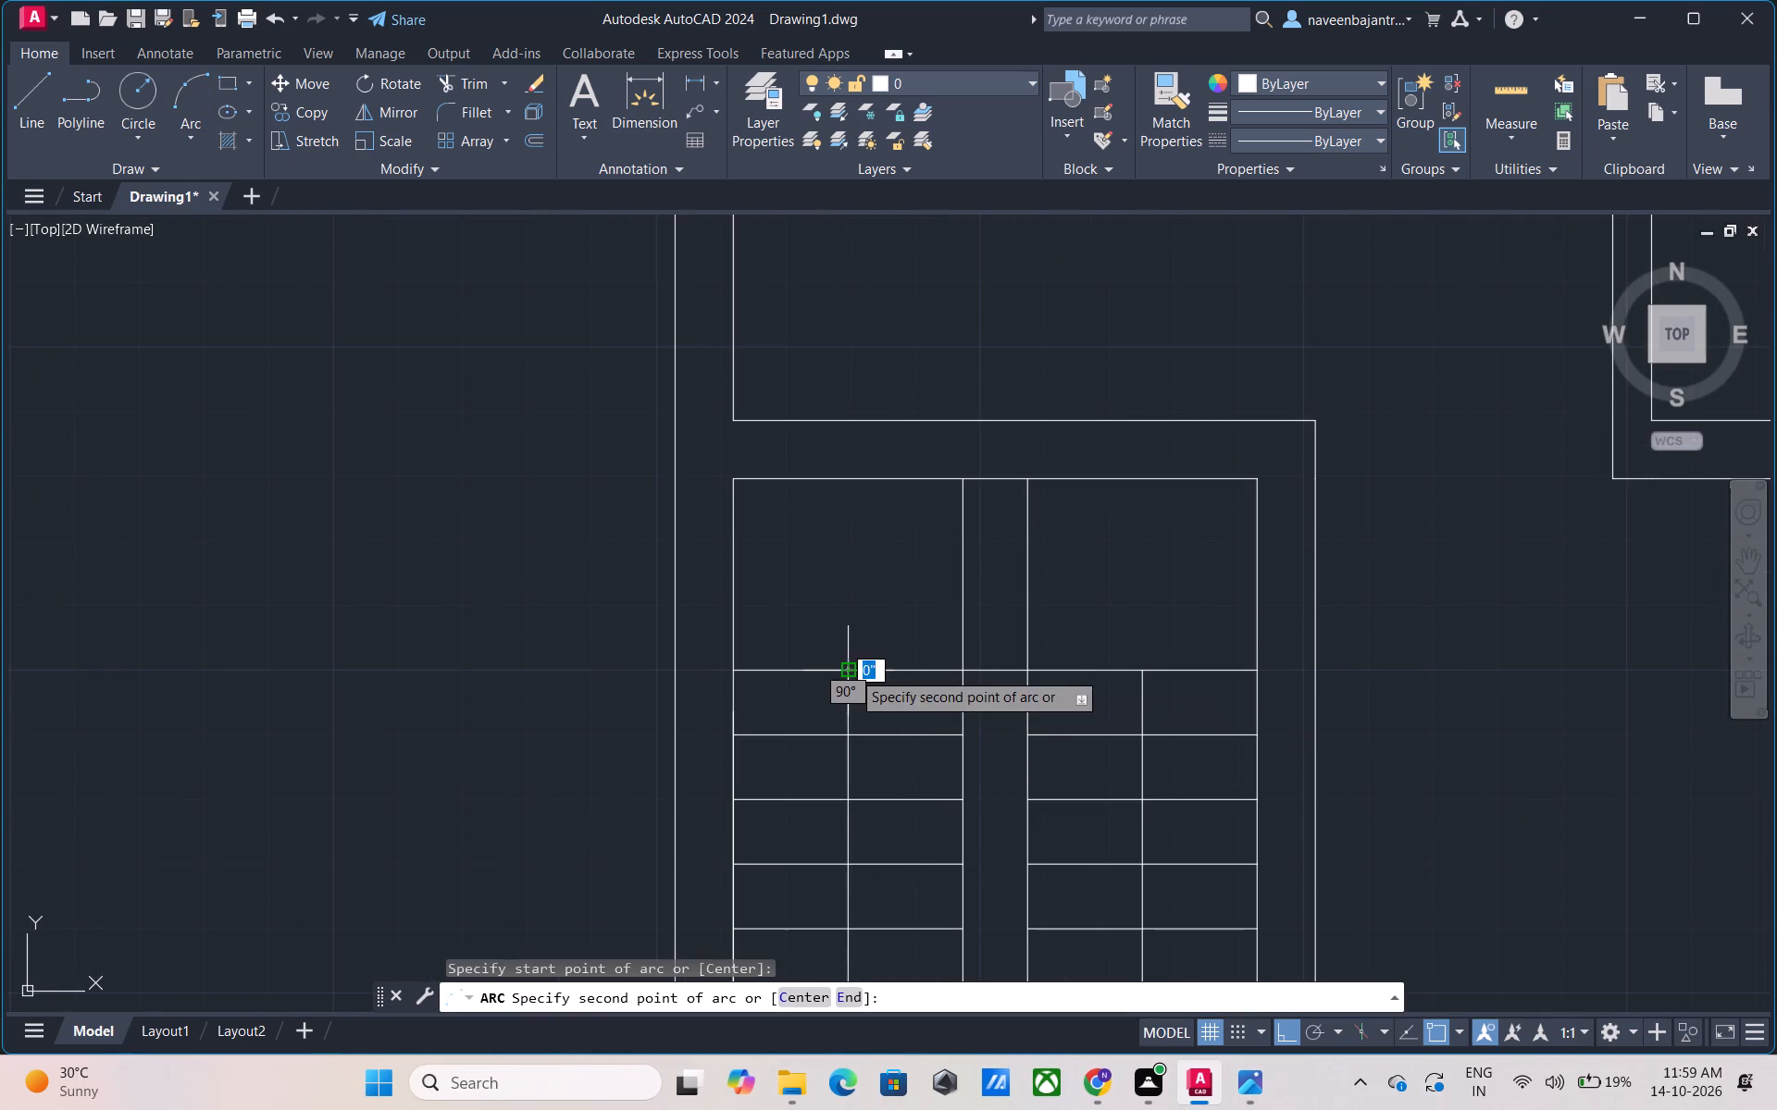
click(1143, 672)
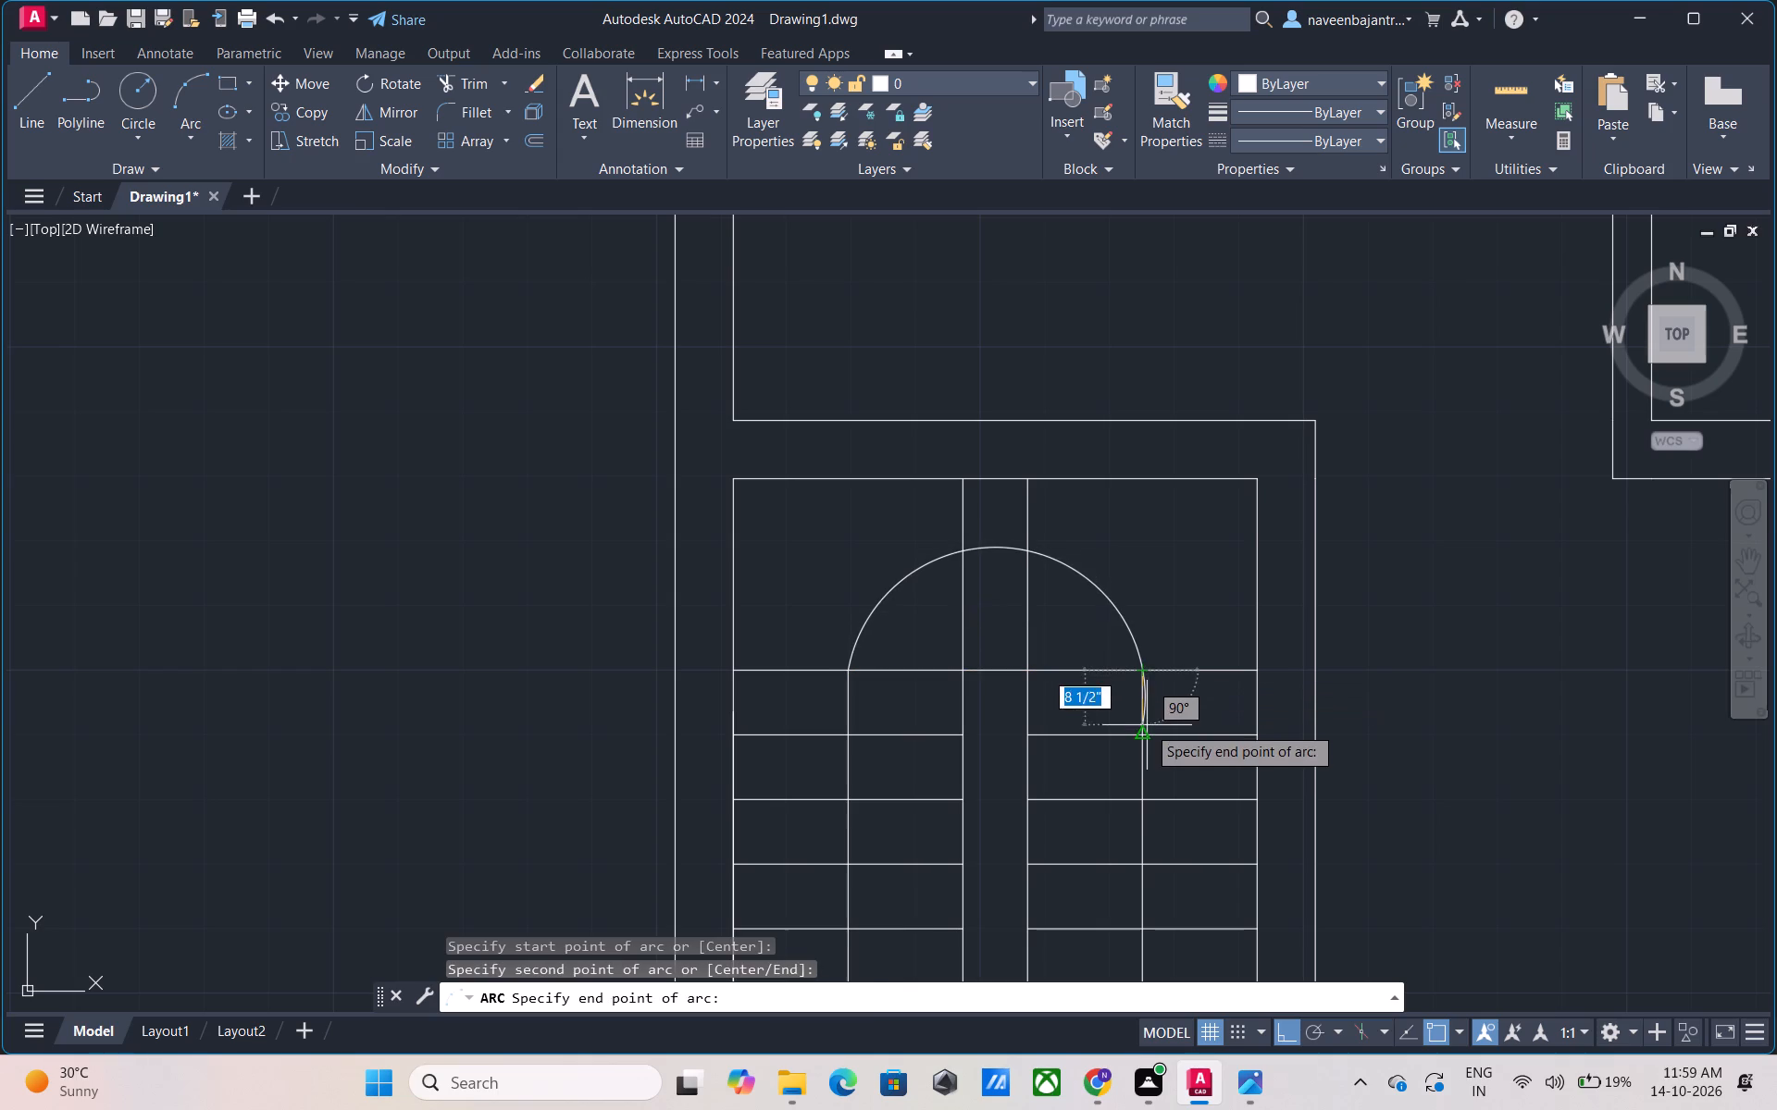
scroll(1147, 682, up, 4)
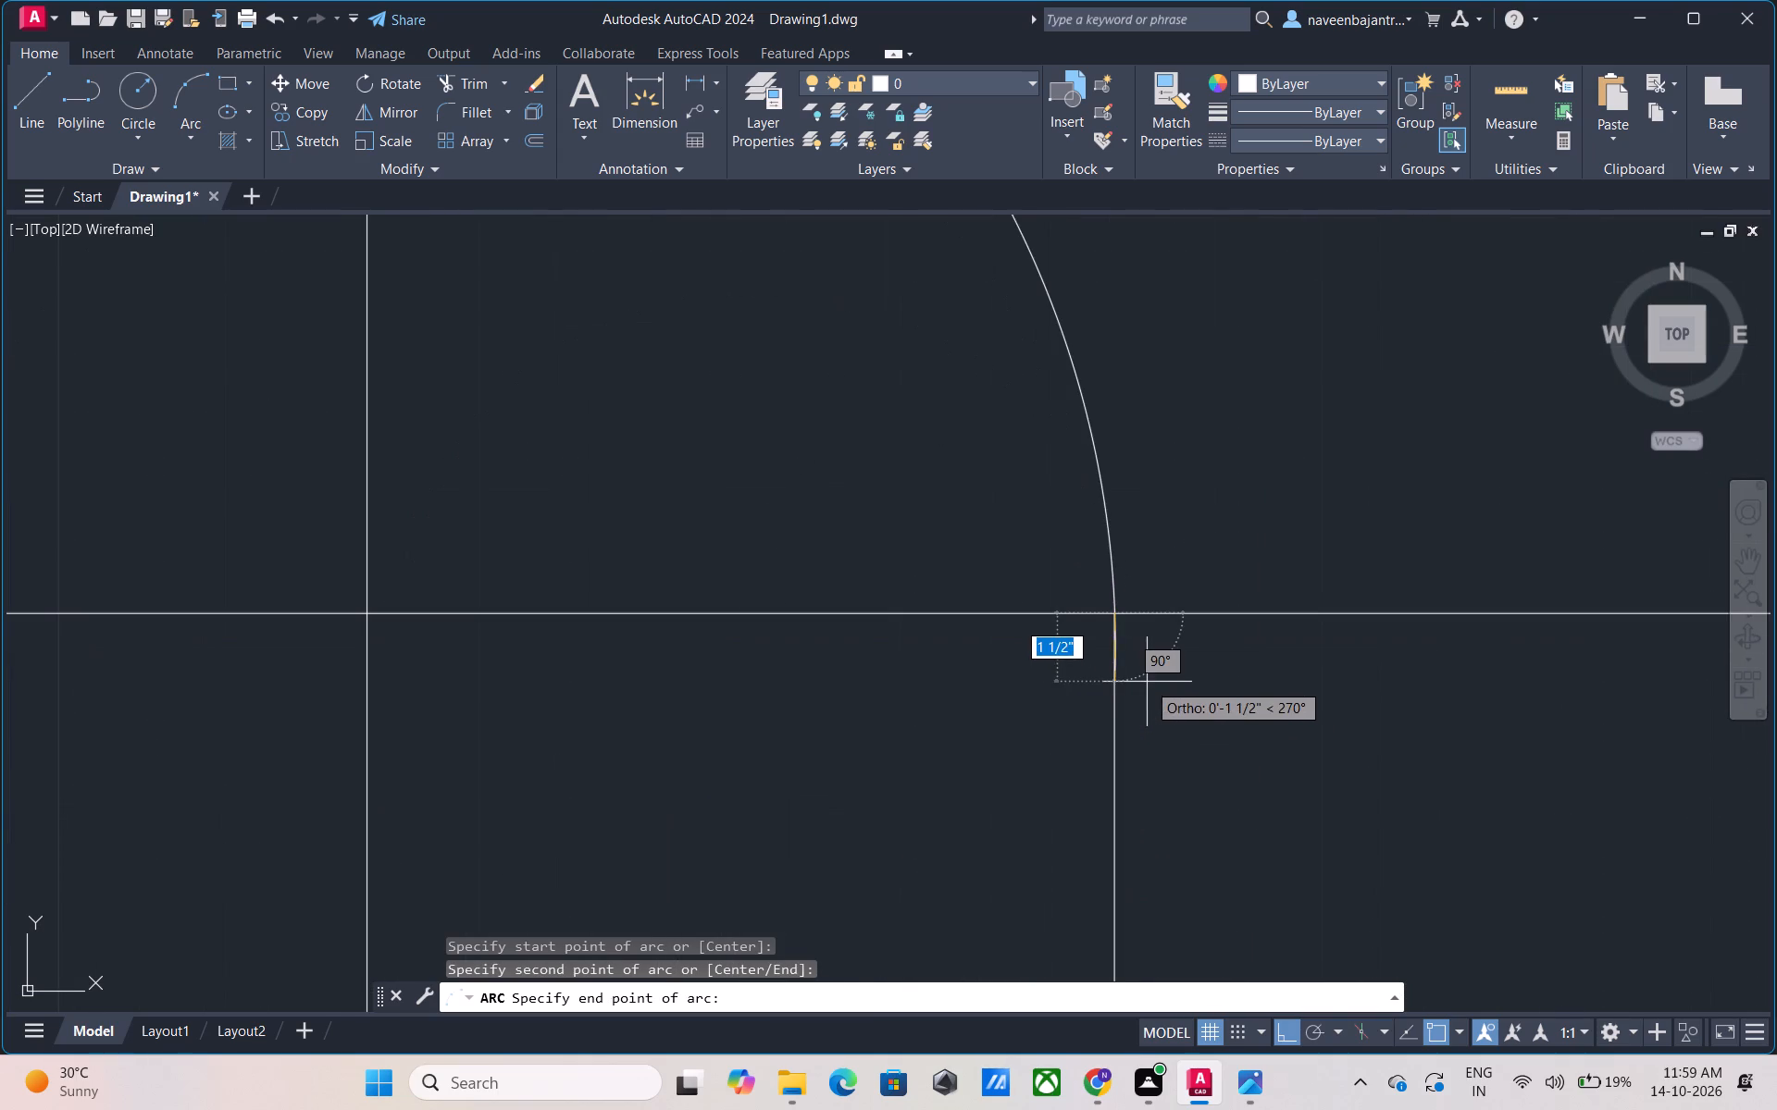
click(1118, 619)
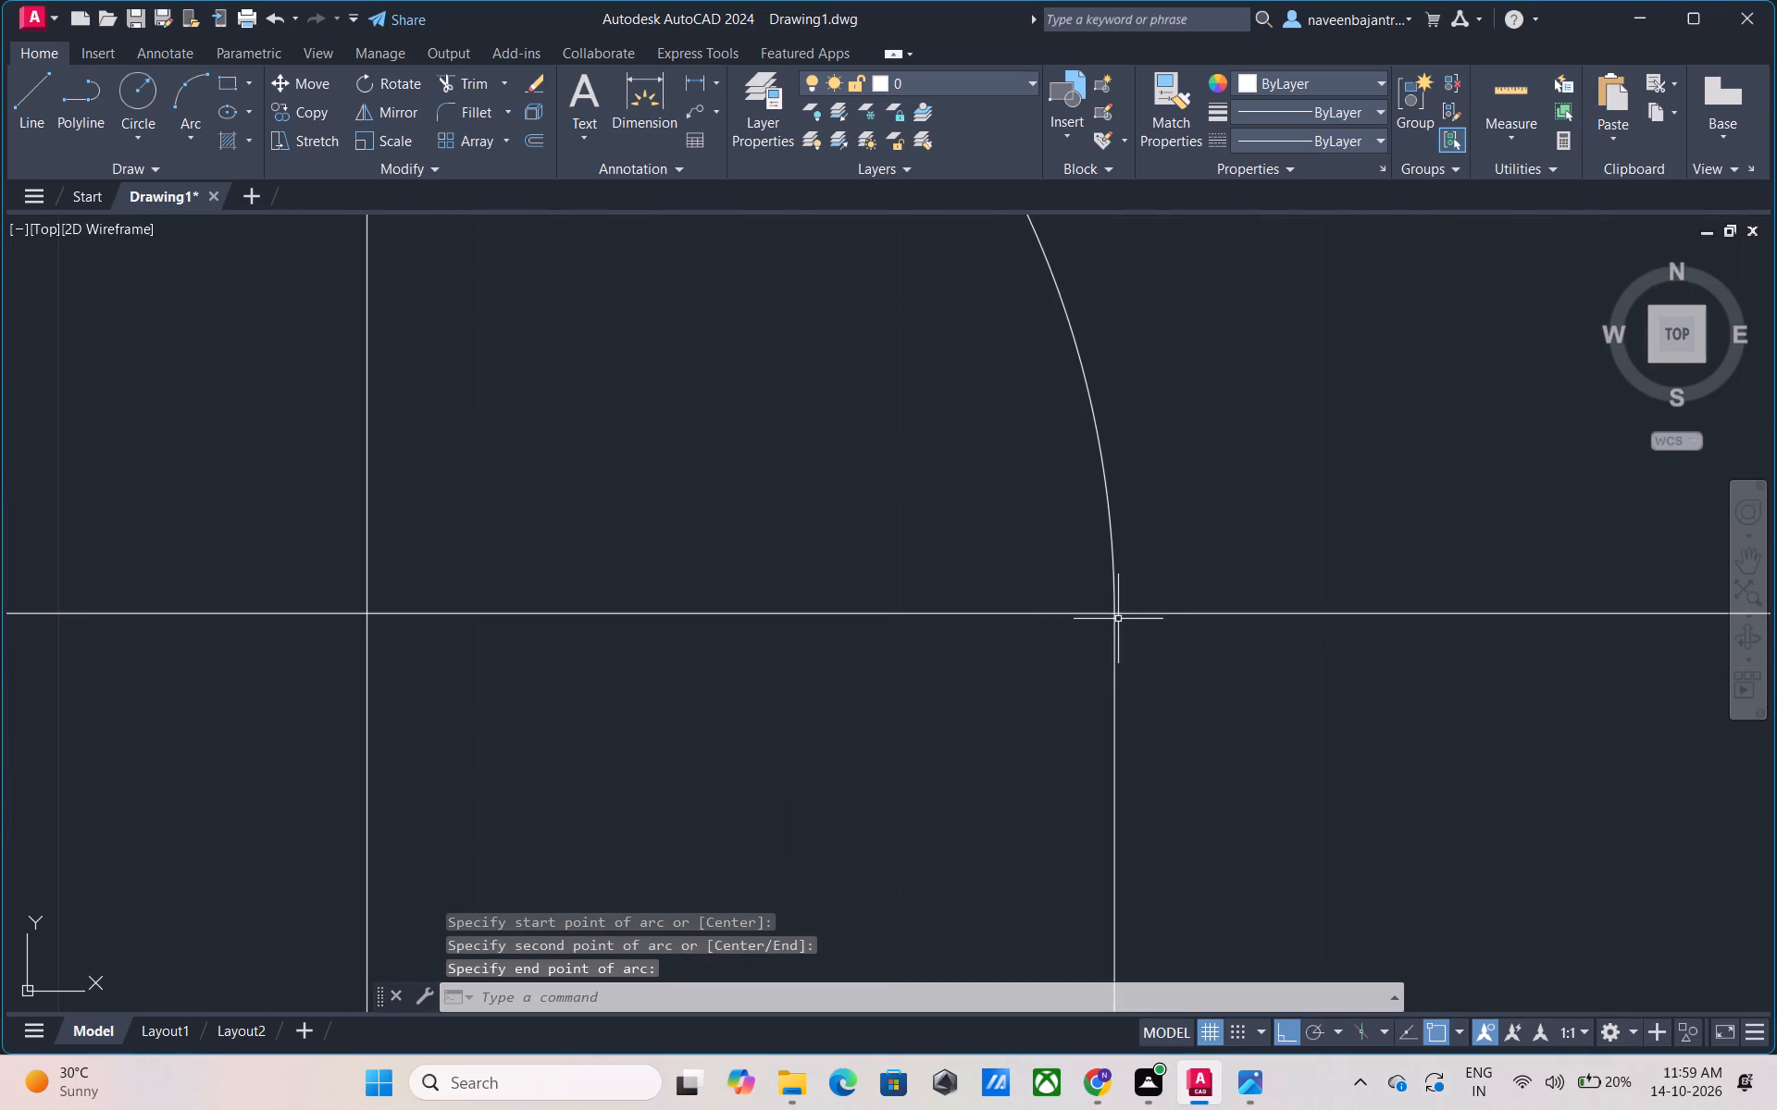
key(Escape)
scroll(1122, 652, down, 4)
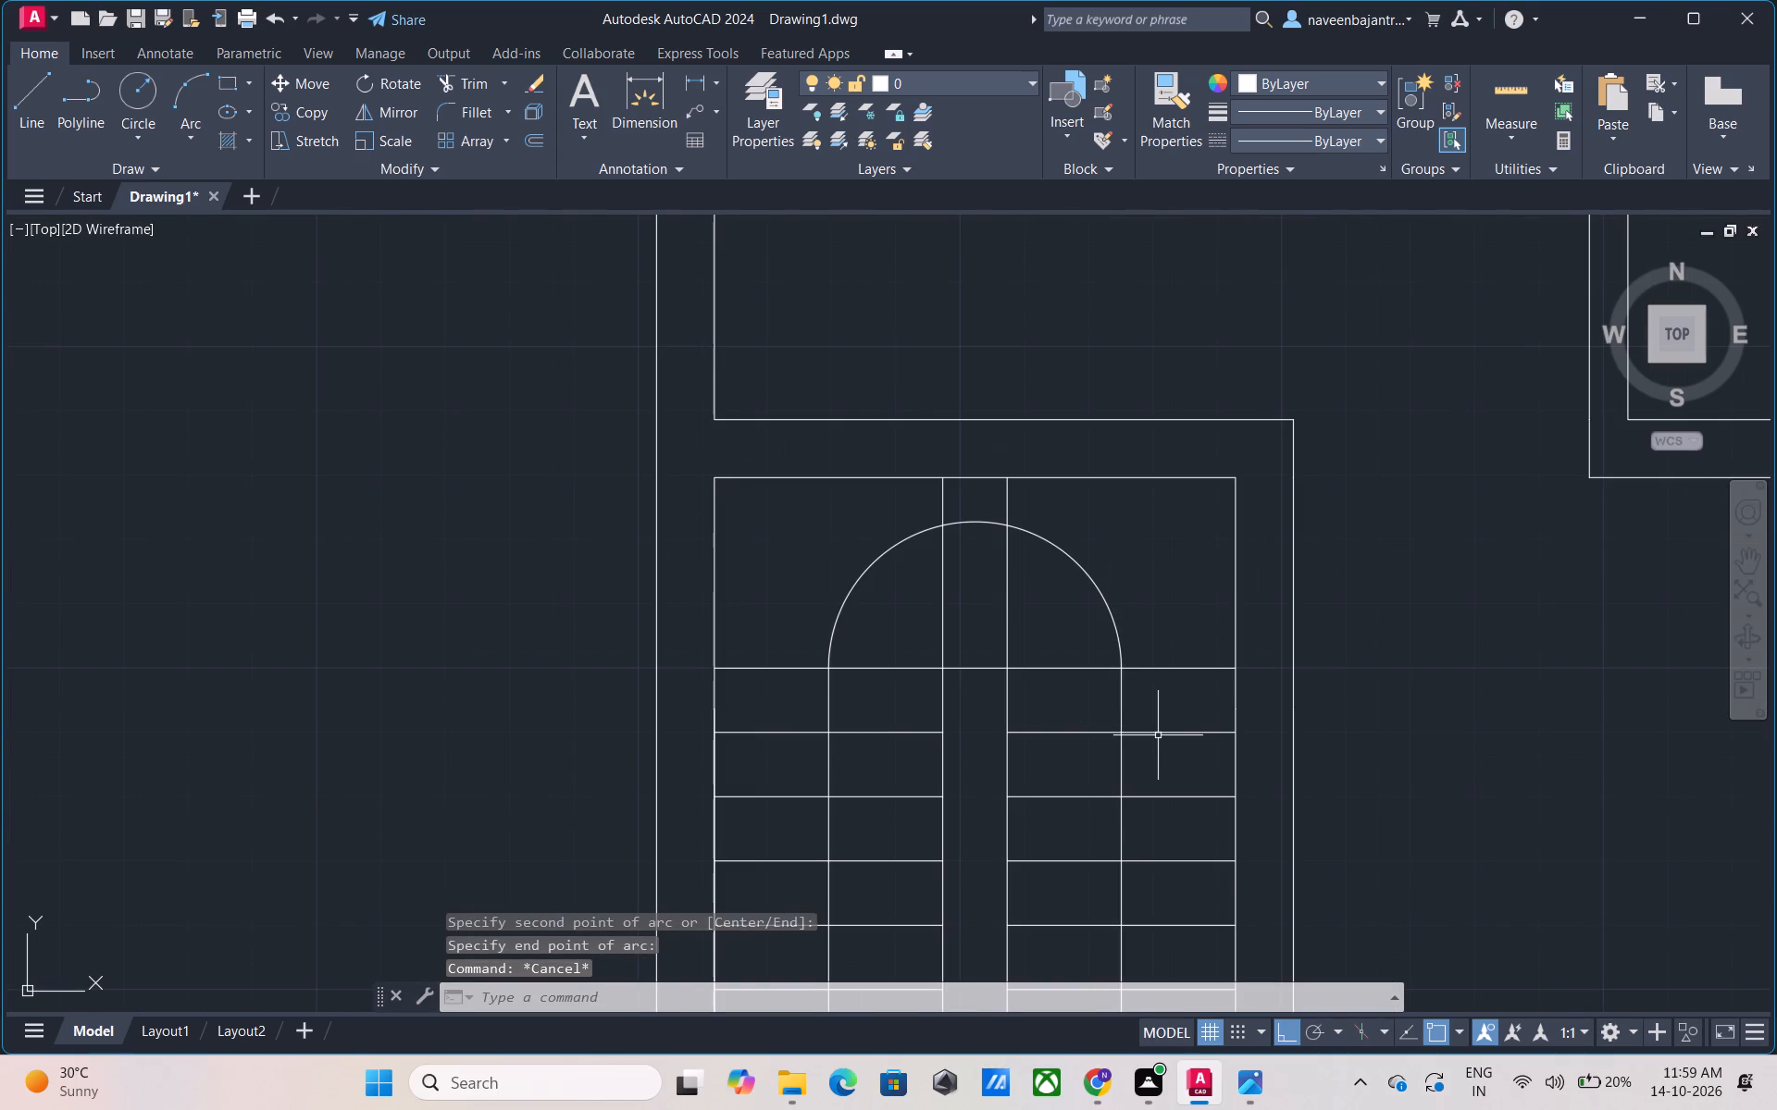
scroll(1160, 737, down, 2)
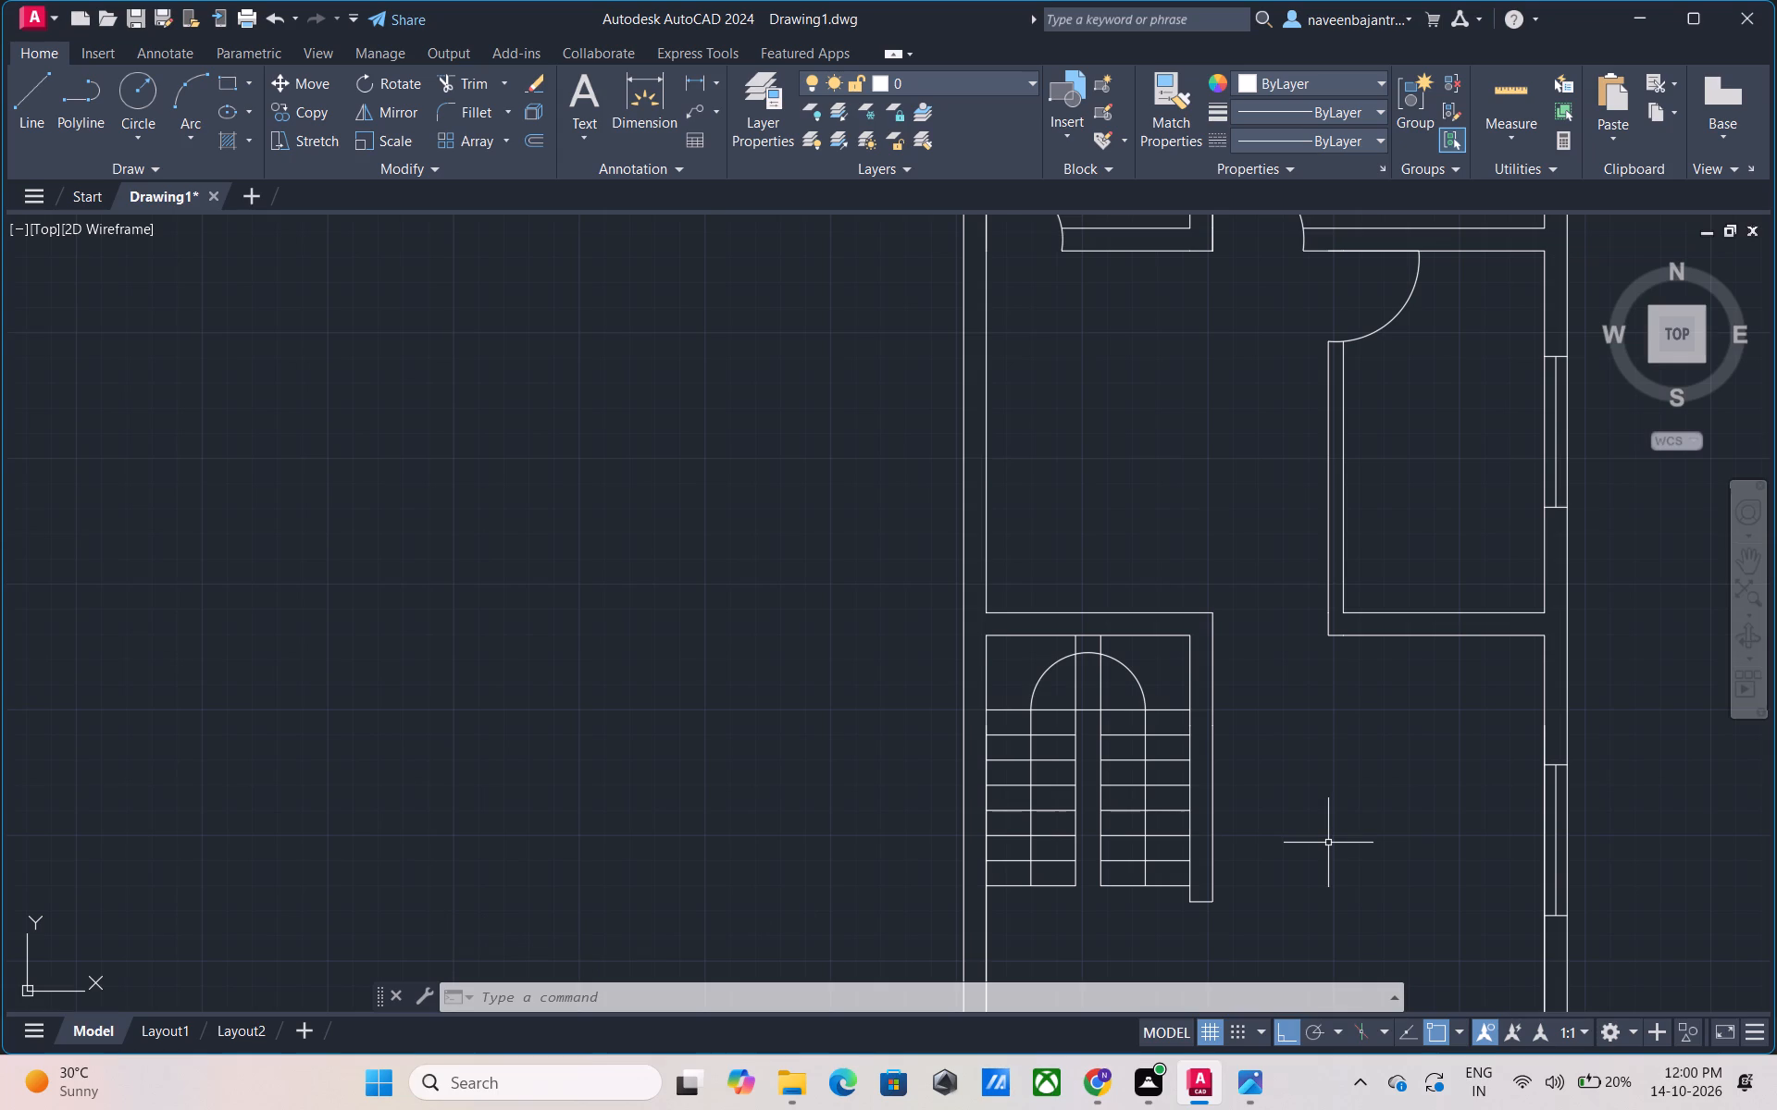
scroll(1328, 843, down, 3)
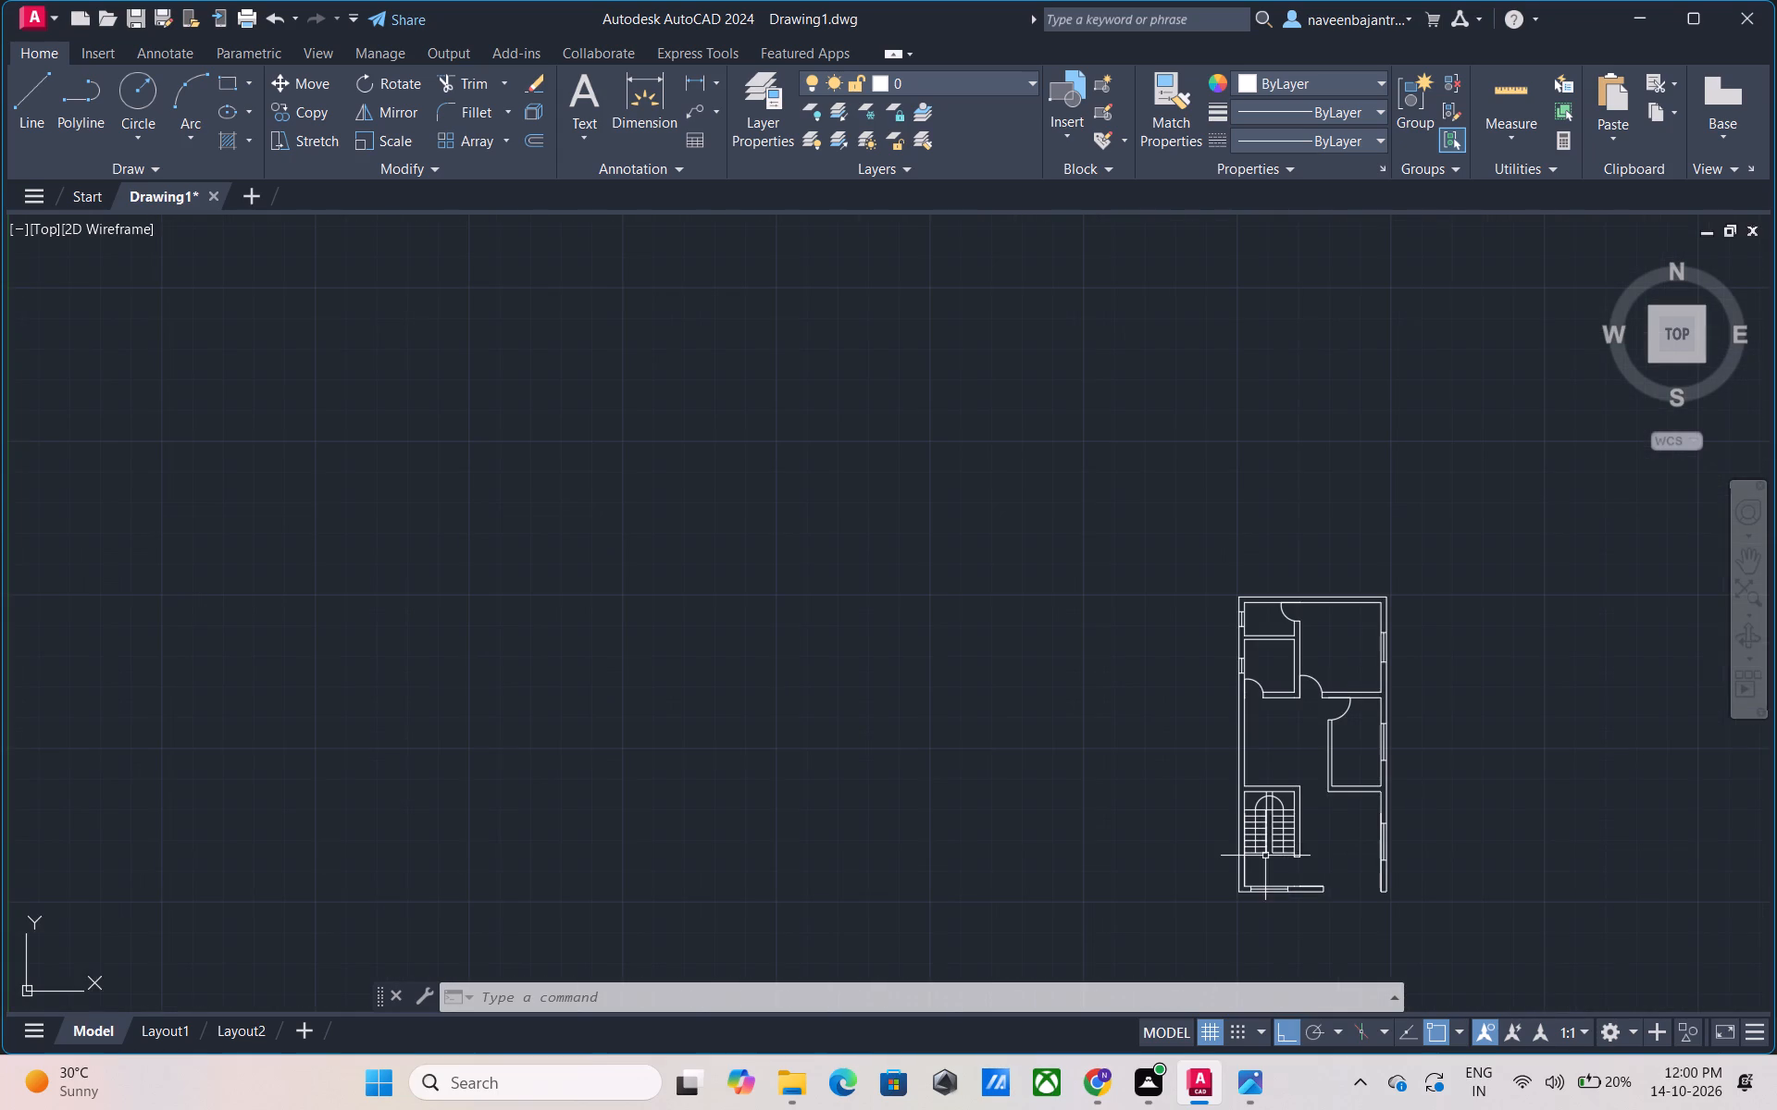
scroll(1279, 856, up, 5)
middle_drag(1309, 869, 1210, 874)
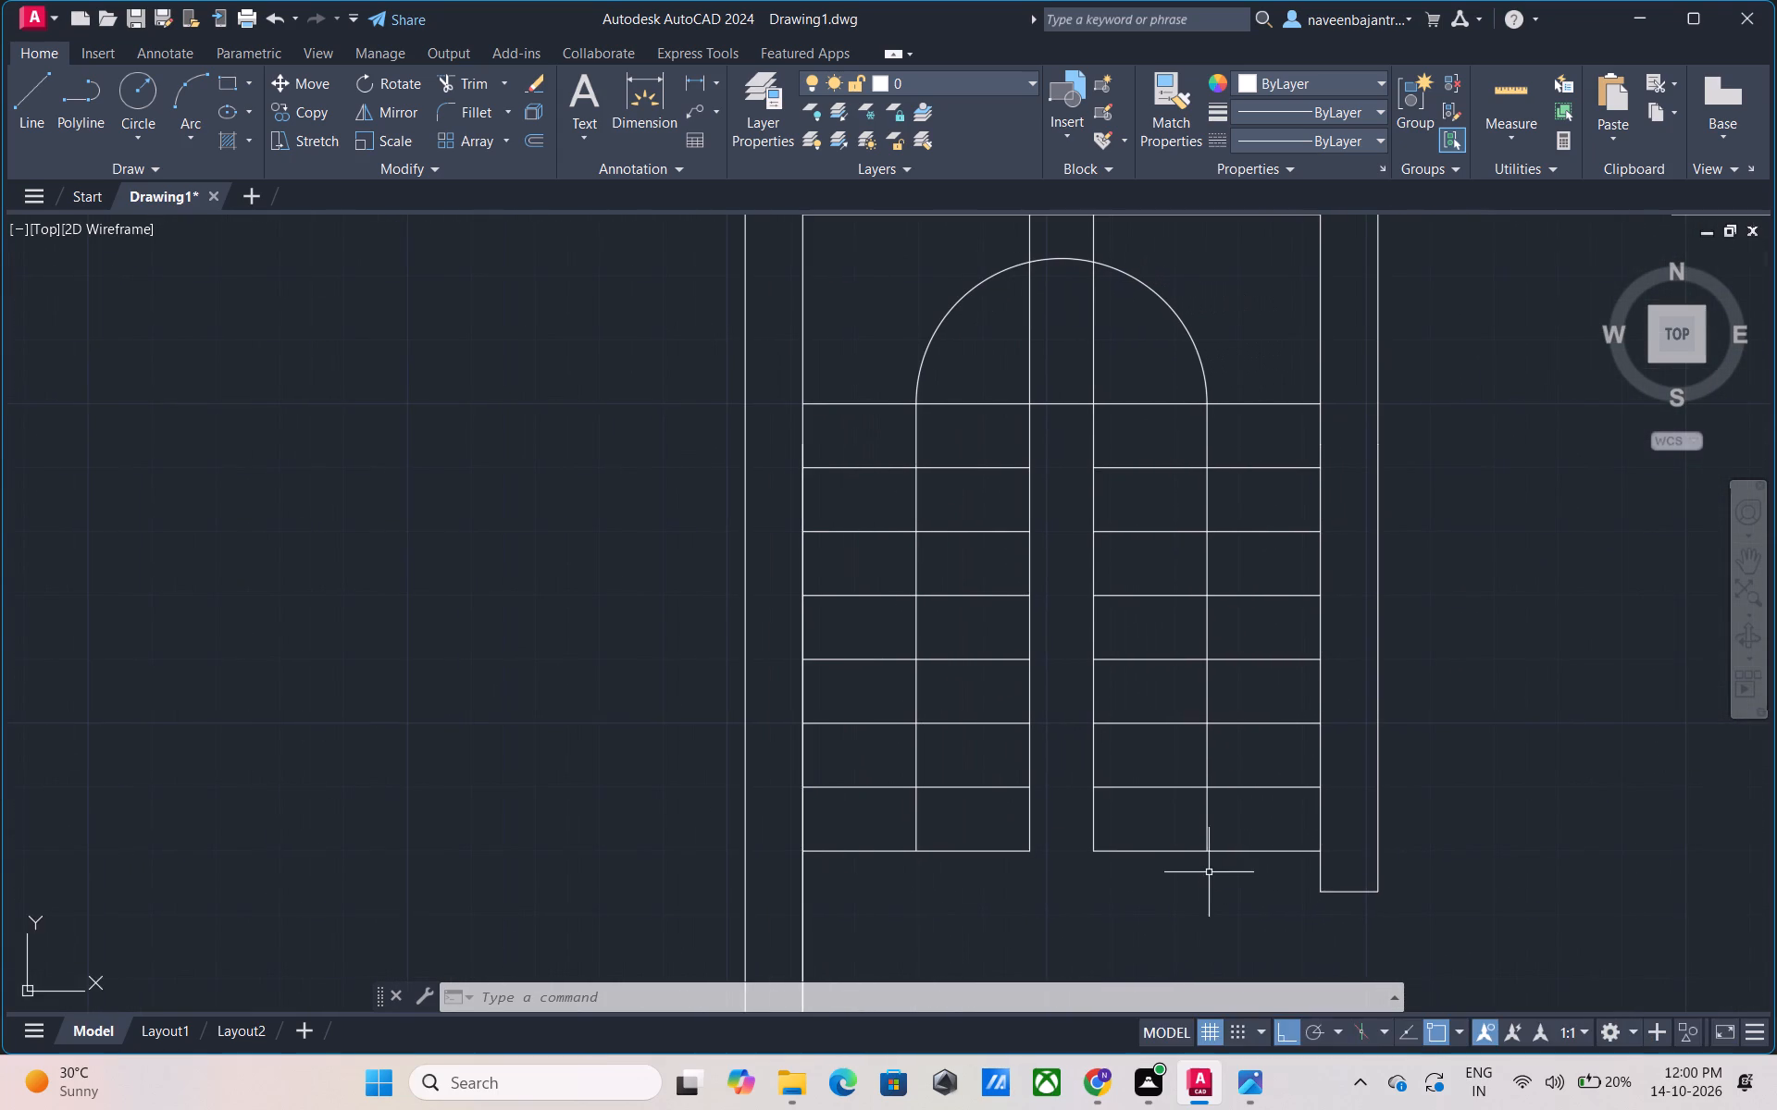
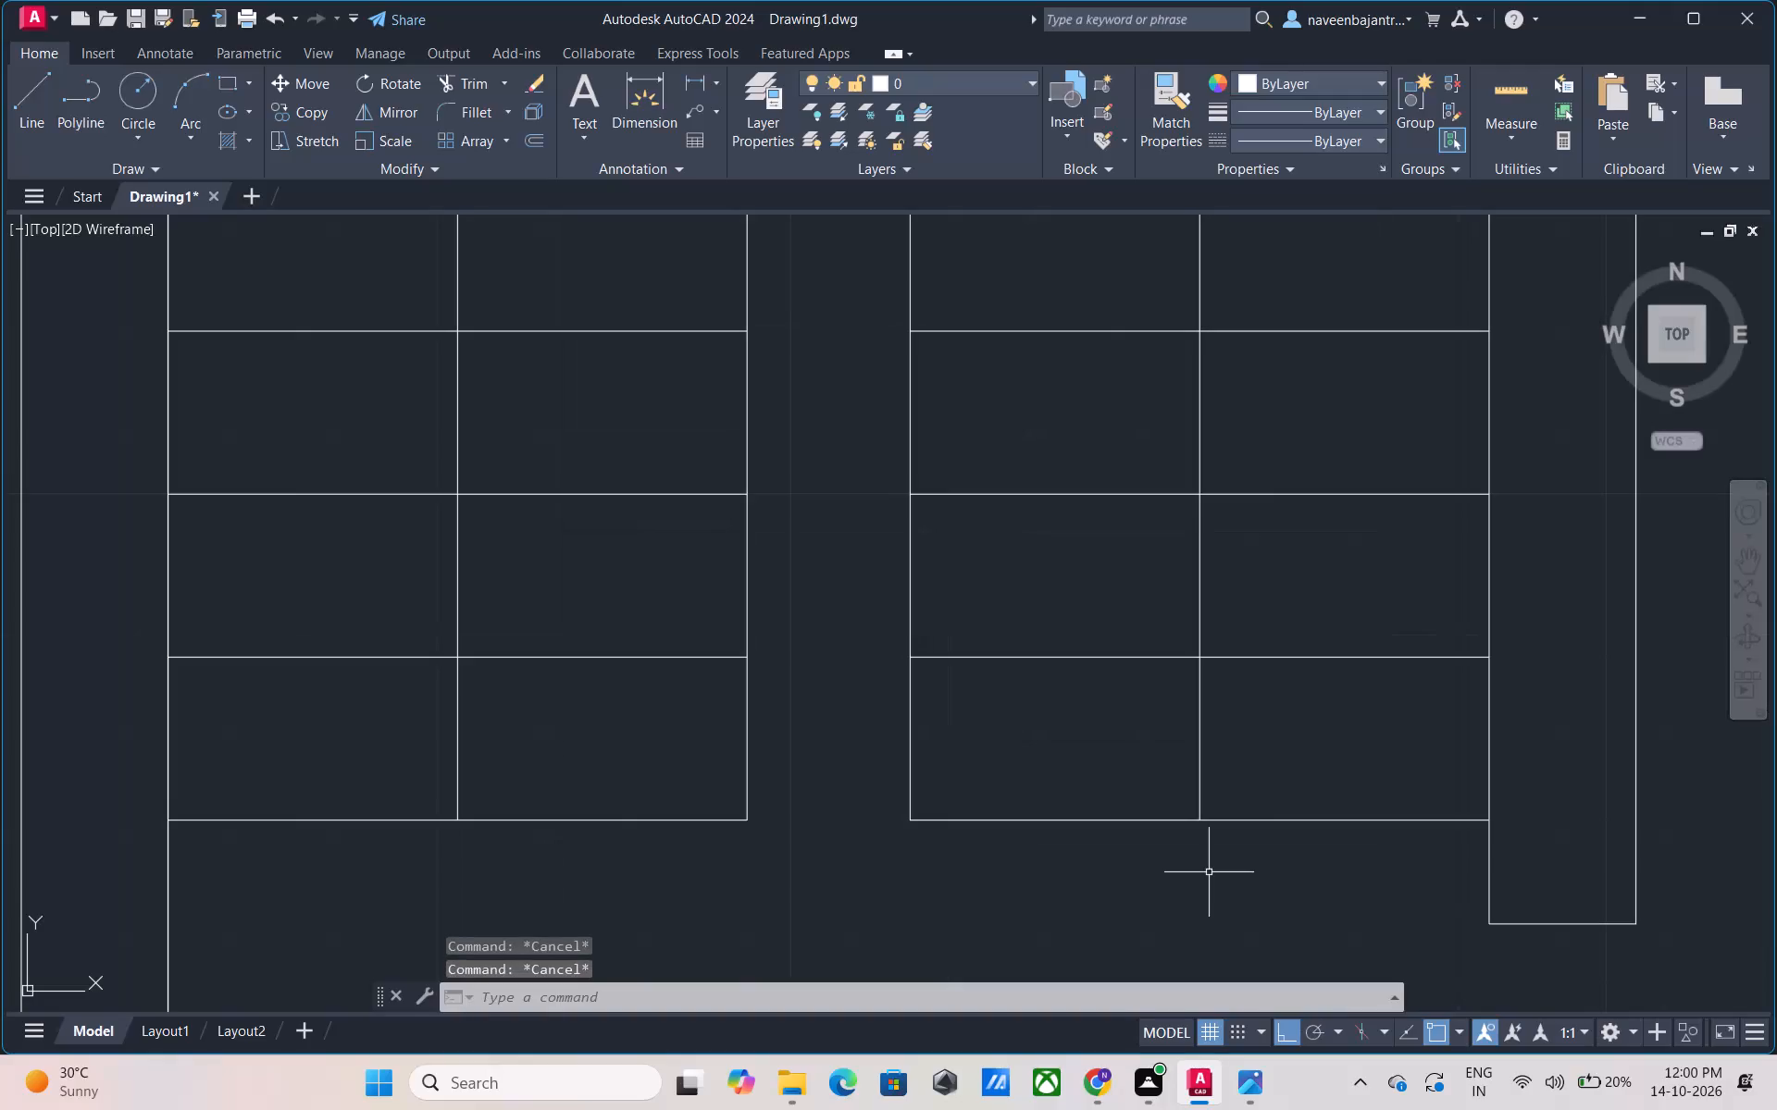
With ortho off, draw two diagonal lines about 6 1/2" and 7" long as an arrowhead at the bottom of the staircase's right flight centre line.
key(F8)
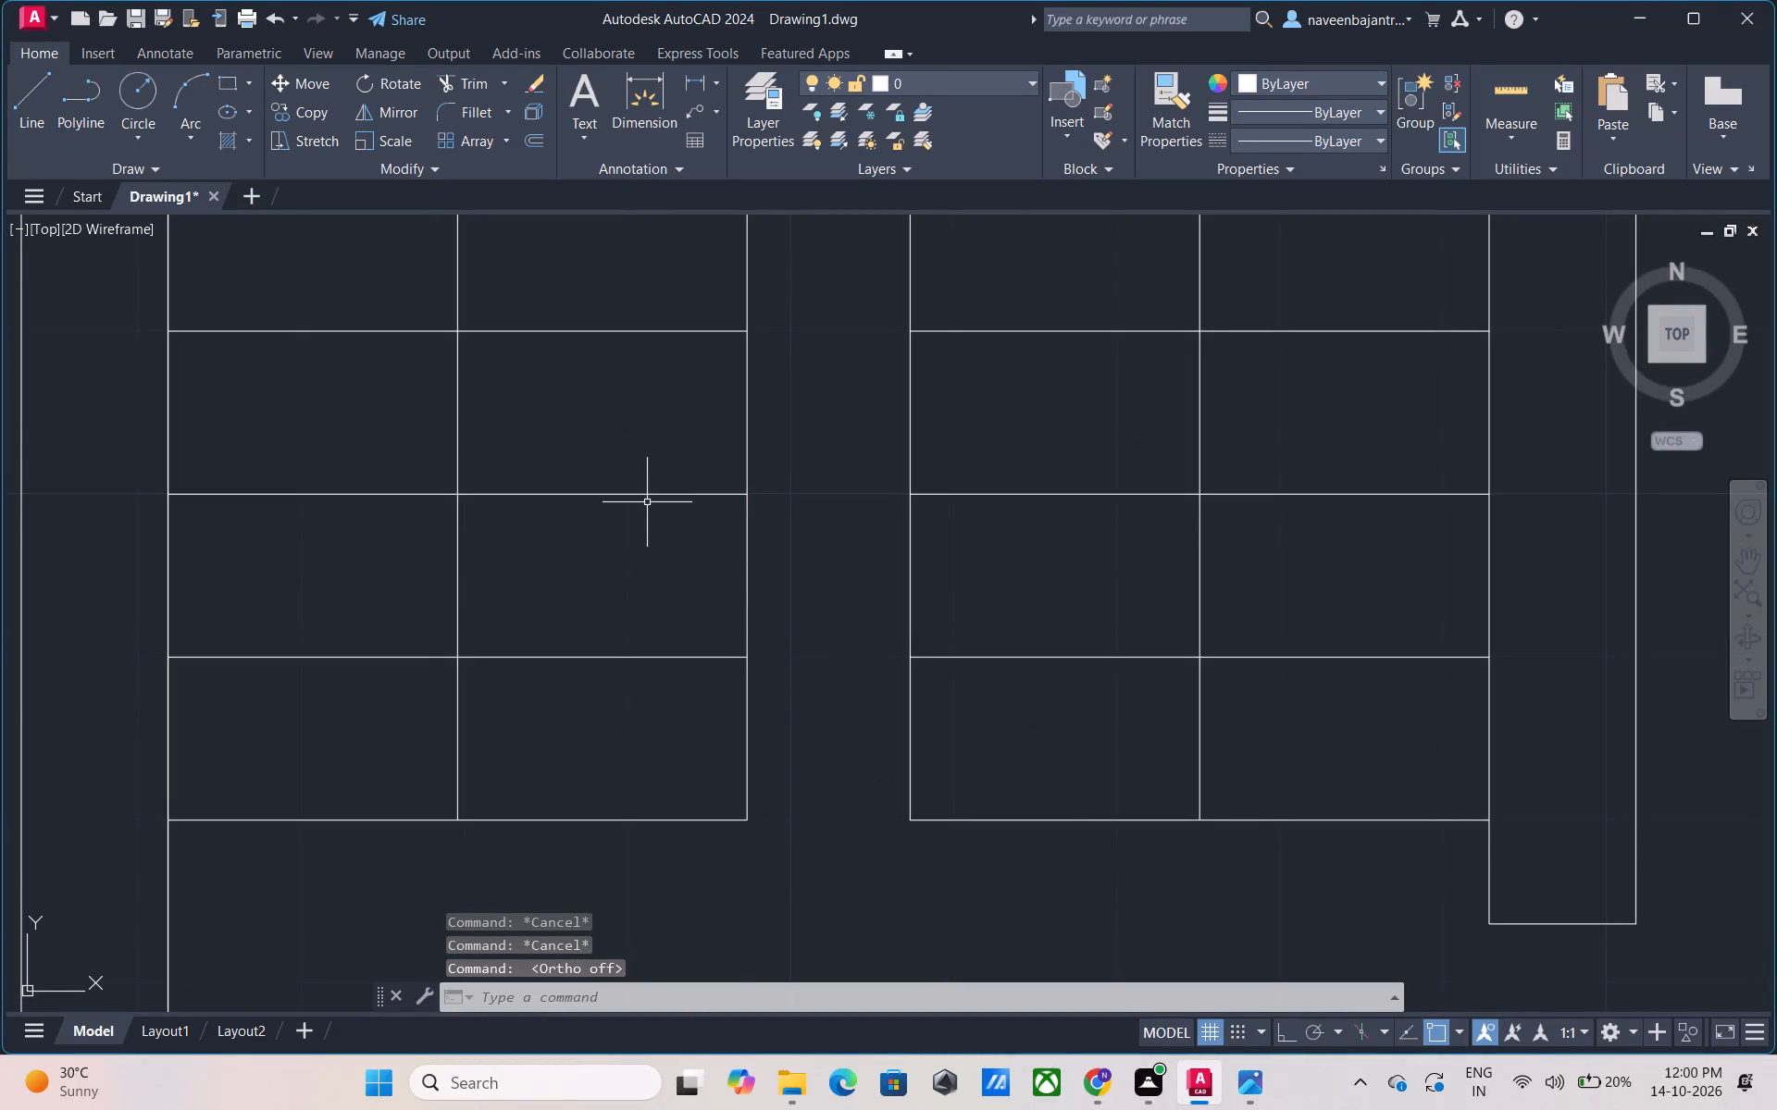
text(L)
key(space)
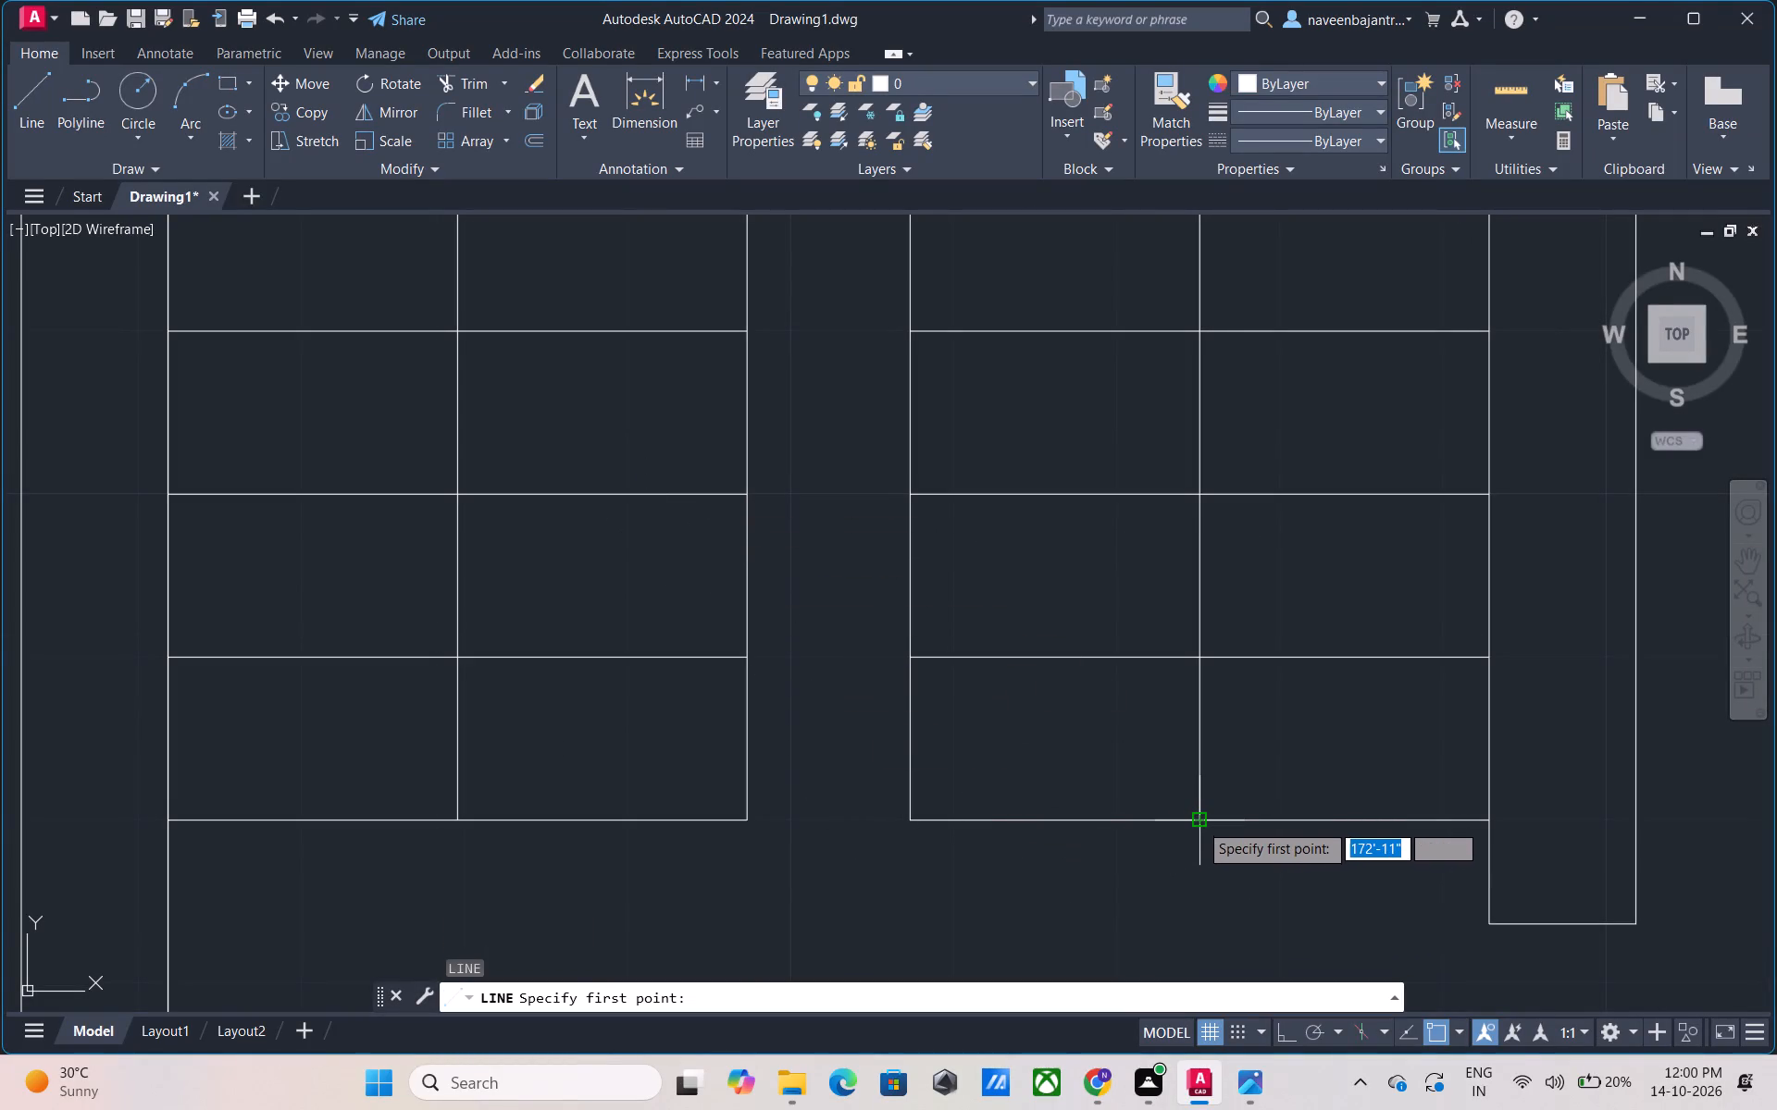
click(1199, 821)
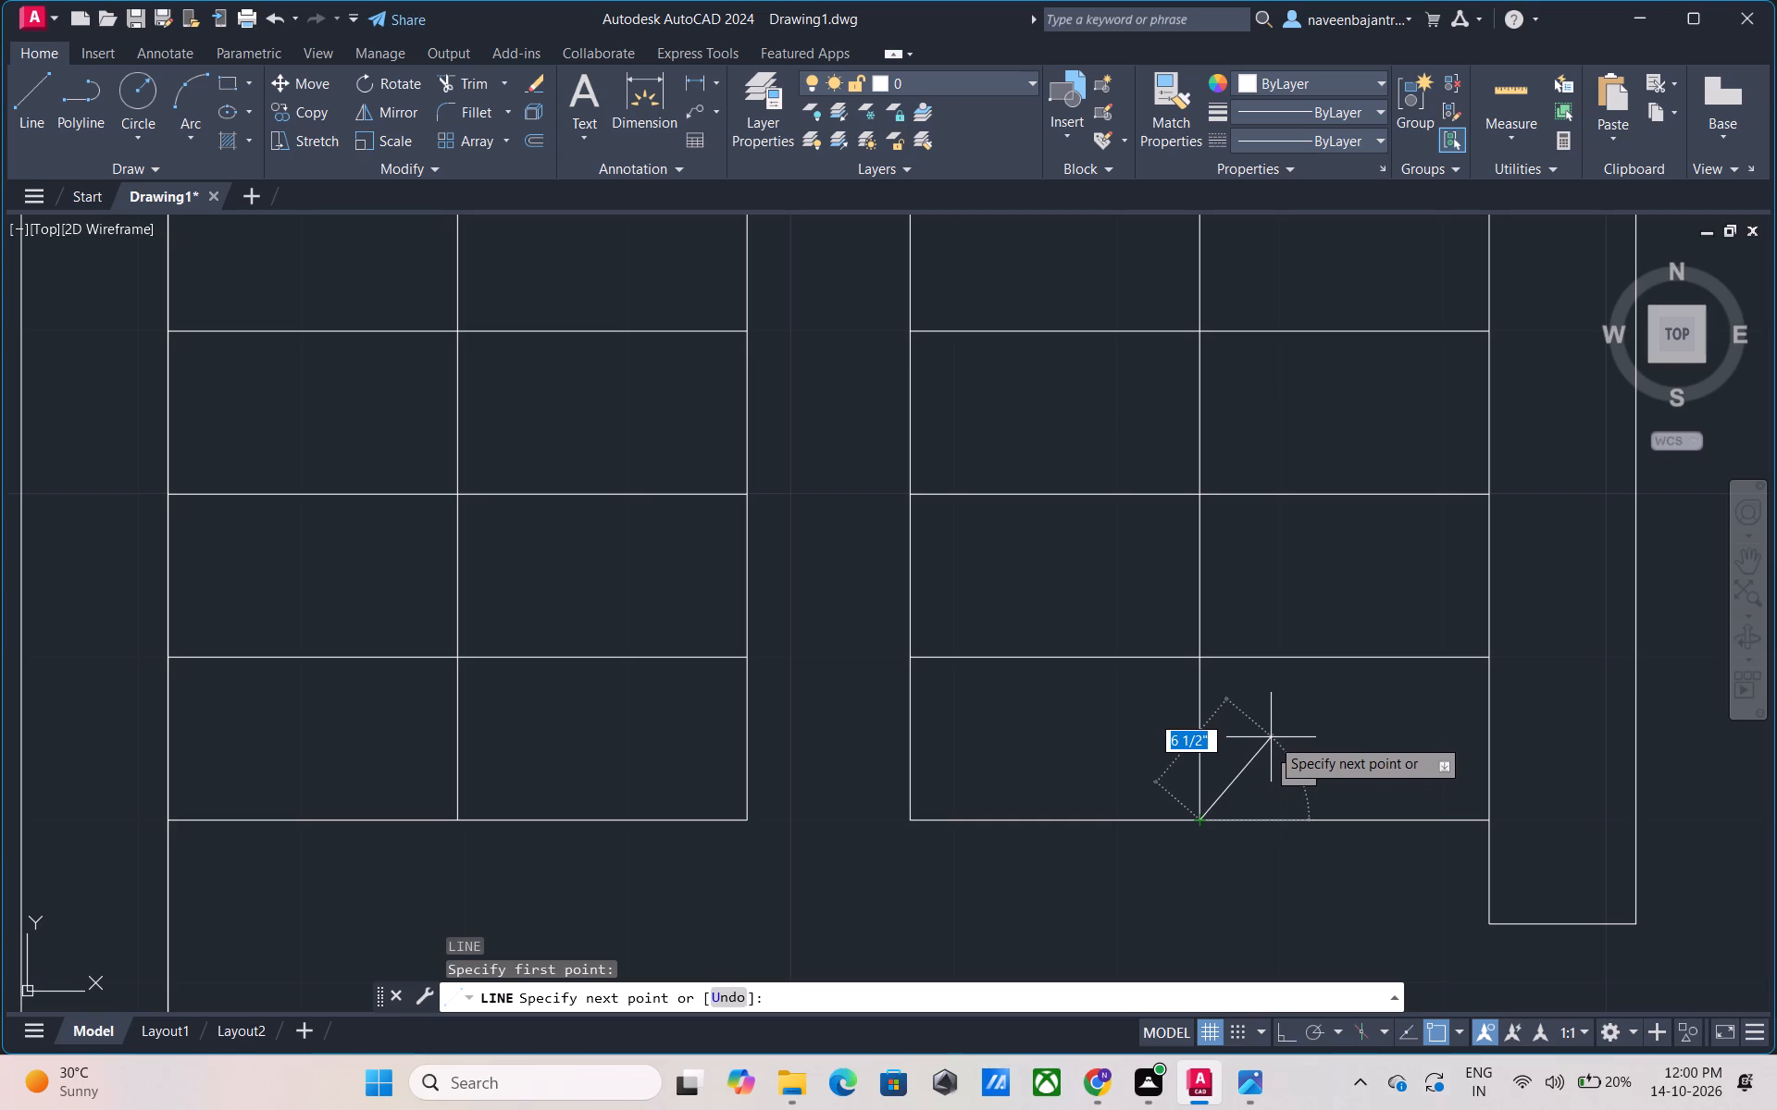
click(1271, 737)
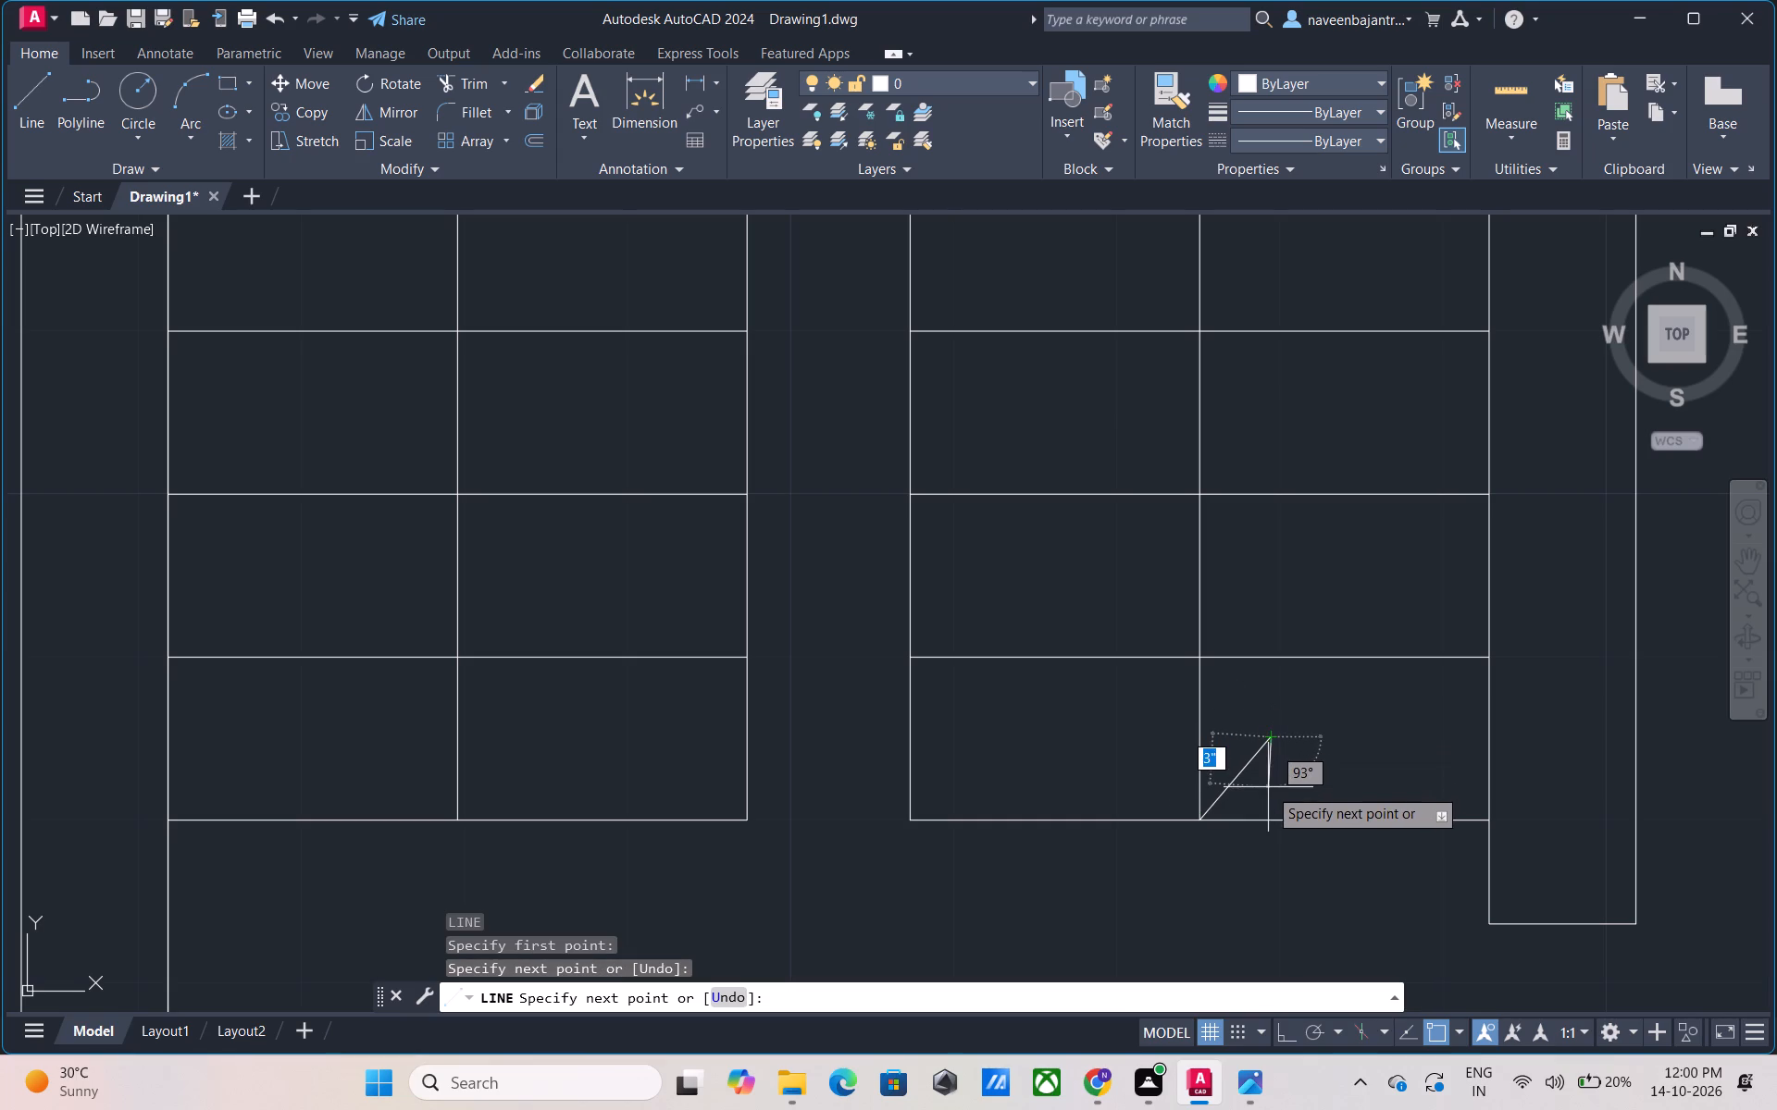
key(Escape)
key(l)
key(space)
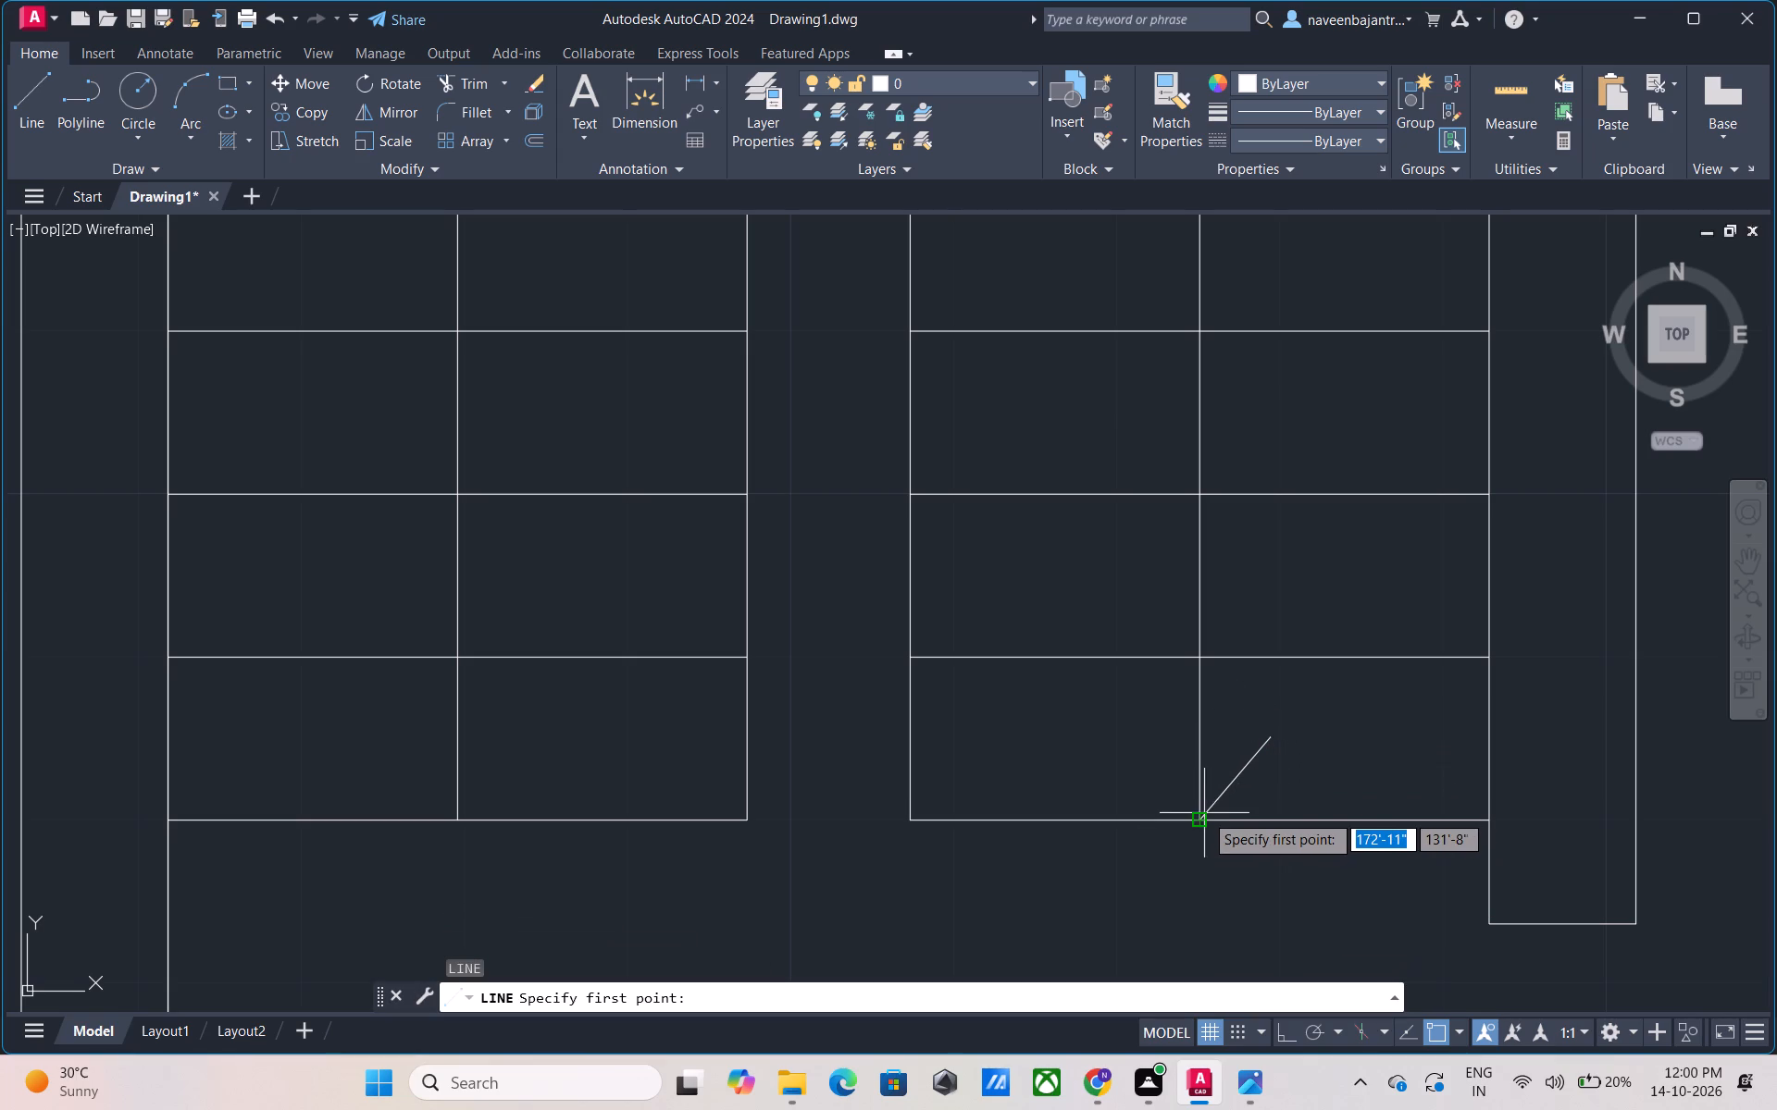
click(1200, 818)
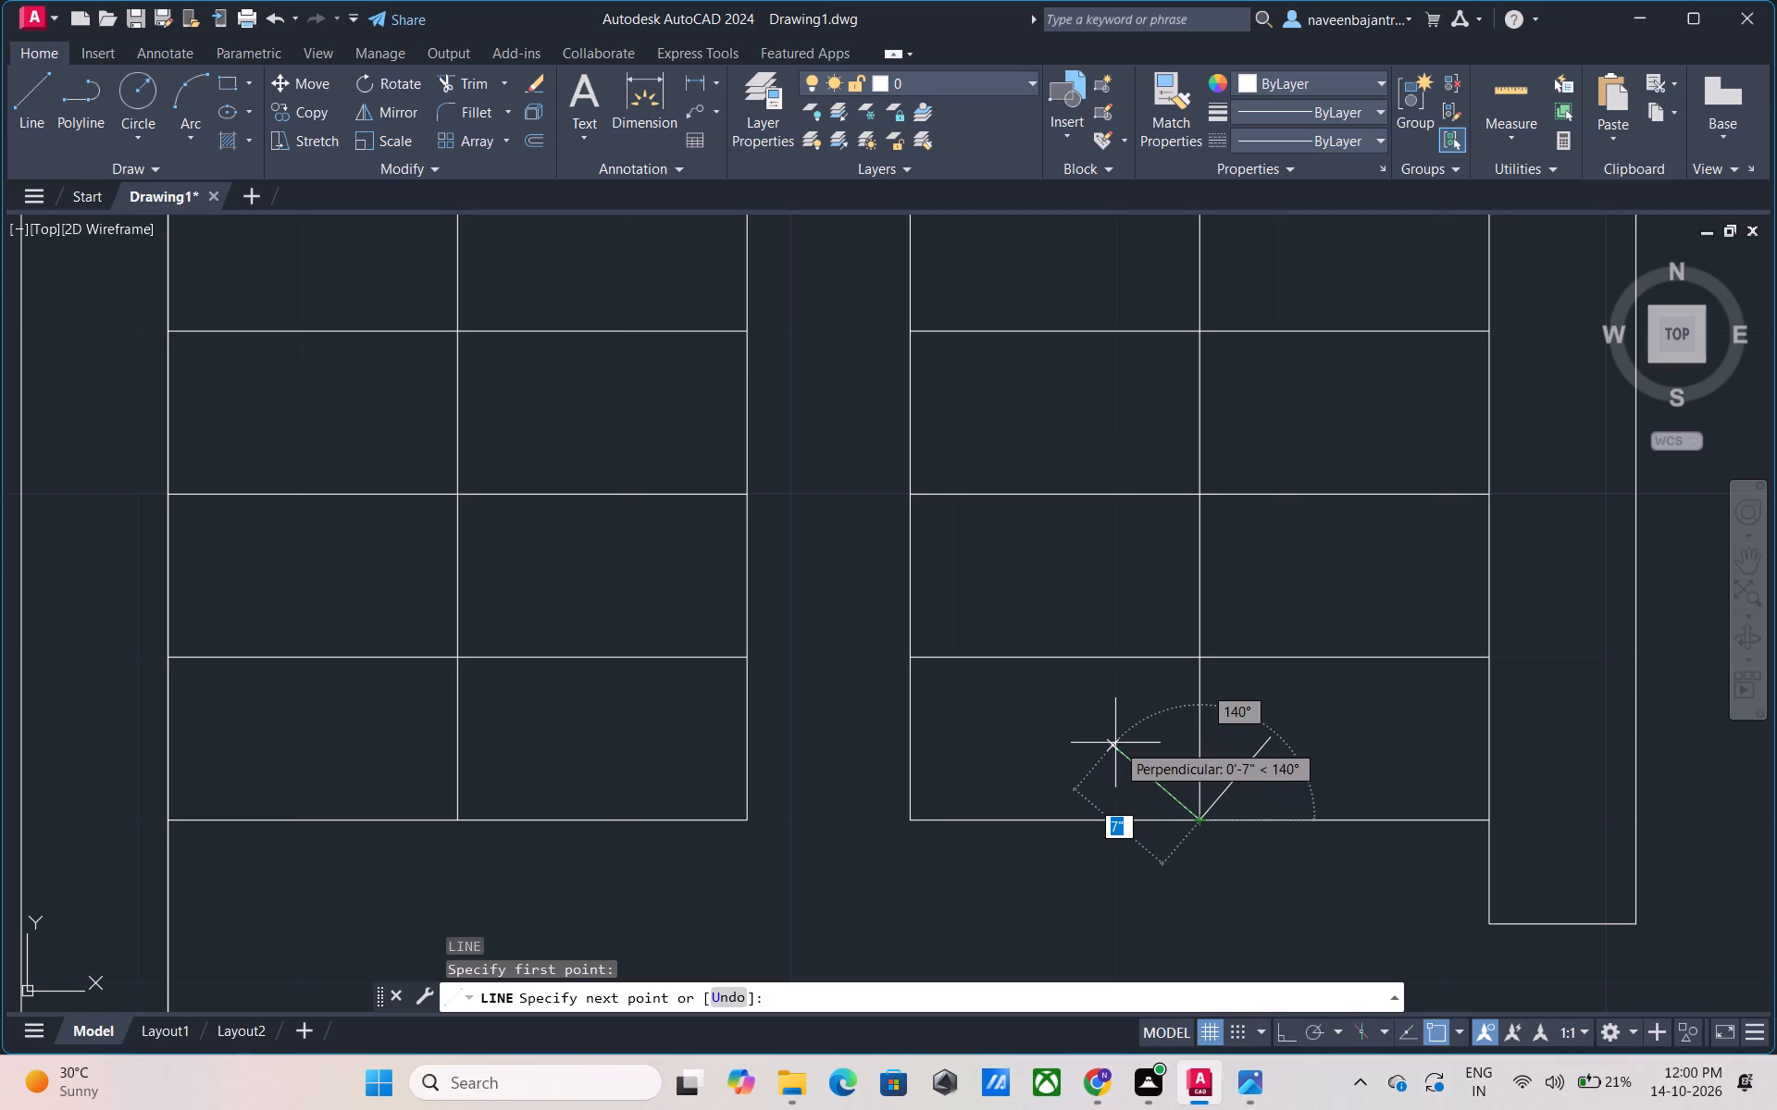
click(1115, 743)
key(Escape)
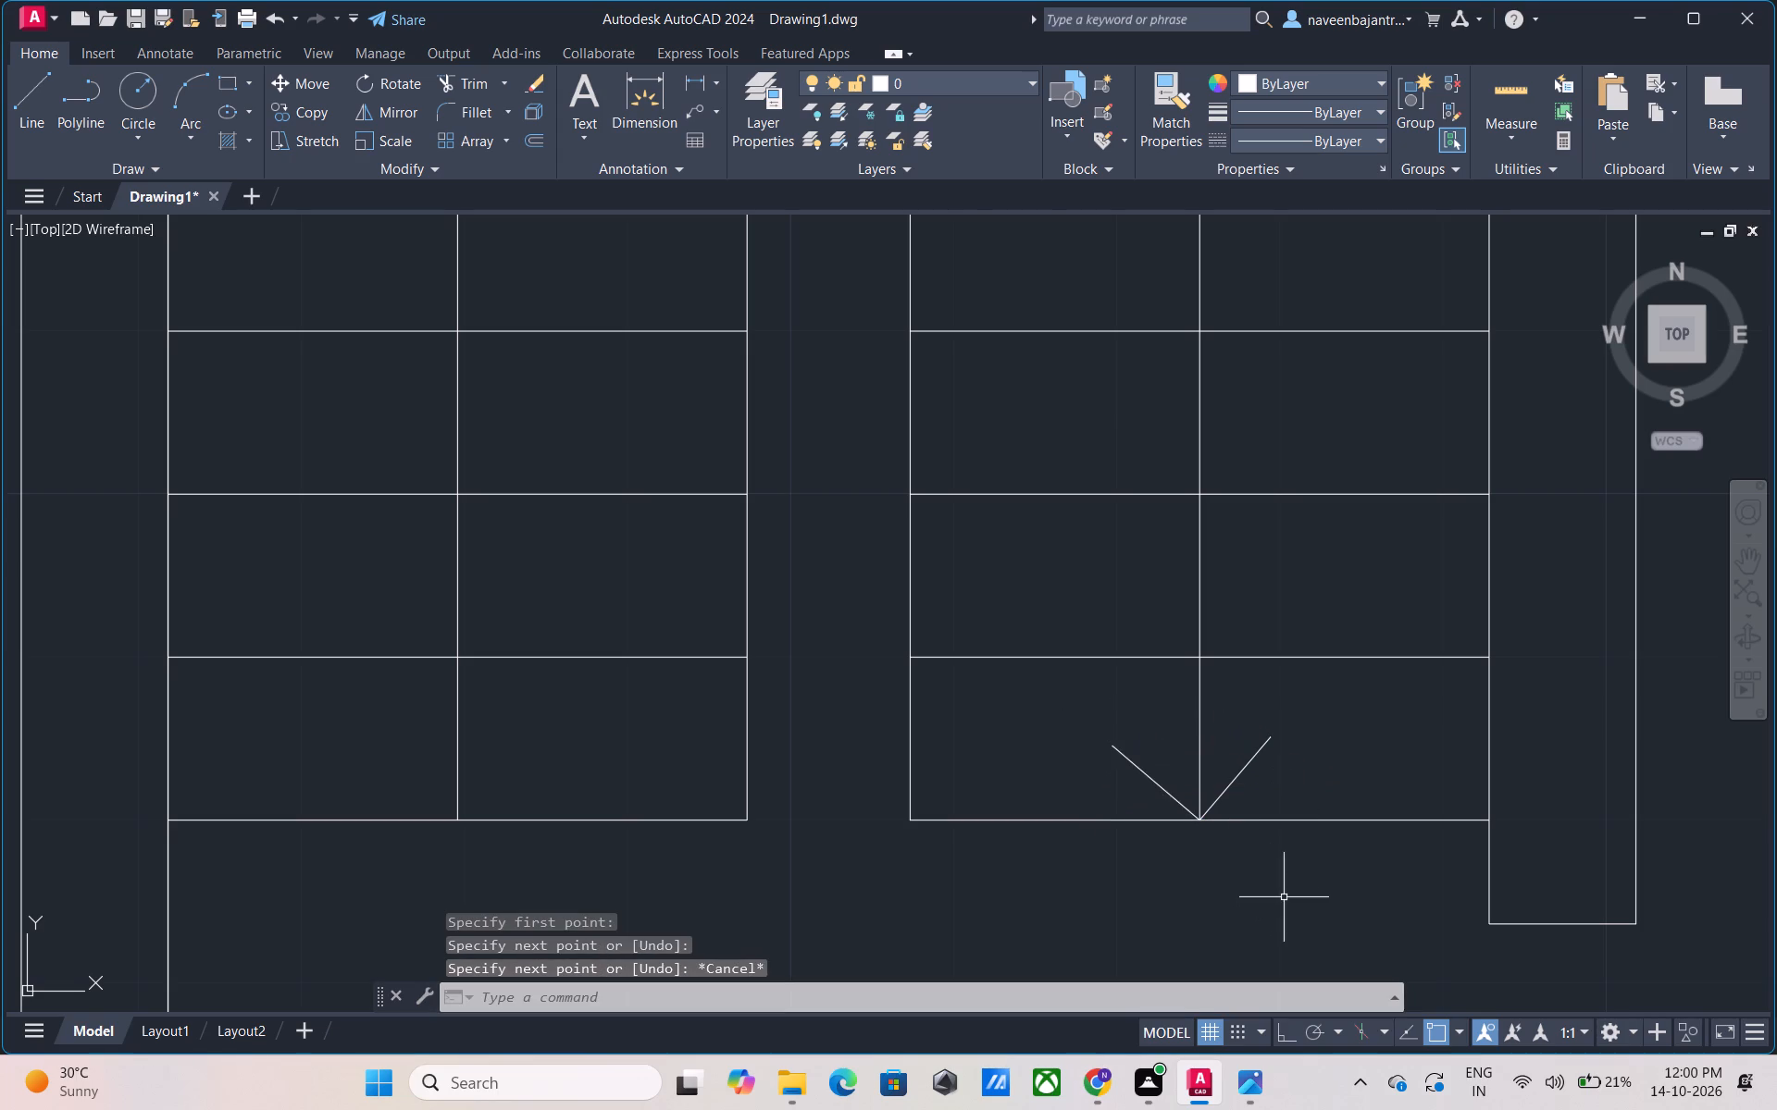
Hatch the floor plan's upper exterior walls and the partitions around the top three rooms with a solid black fill.
scroll(1285, 897, down, 4)
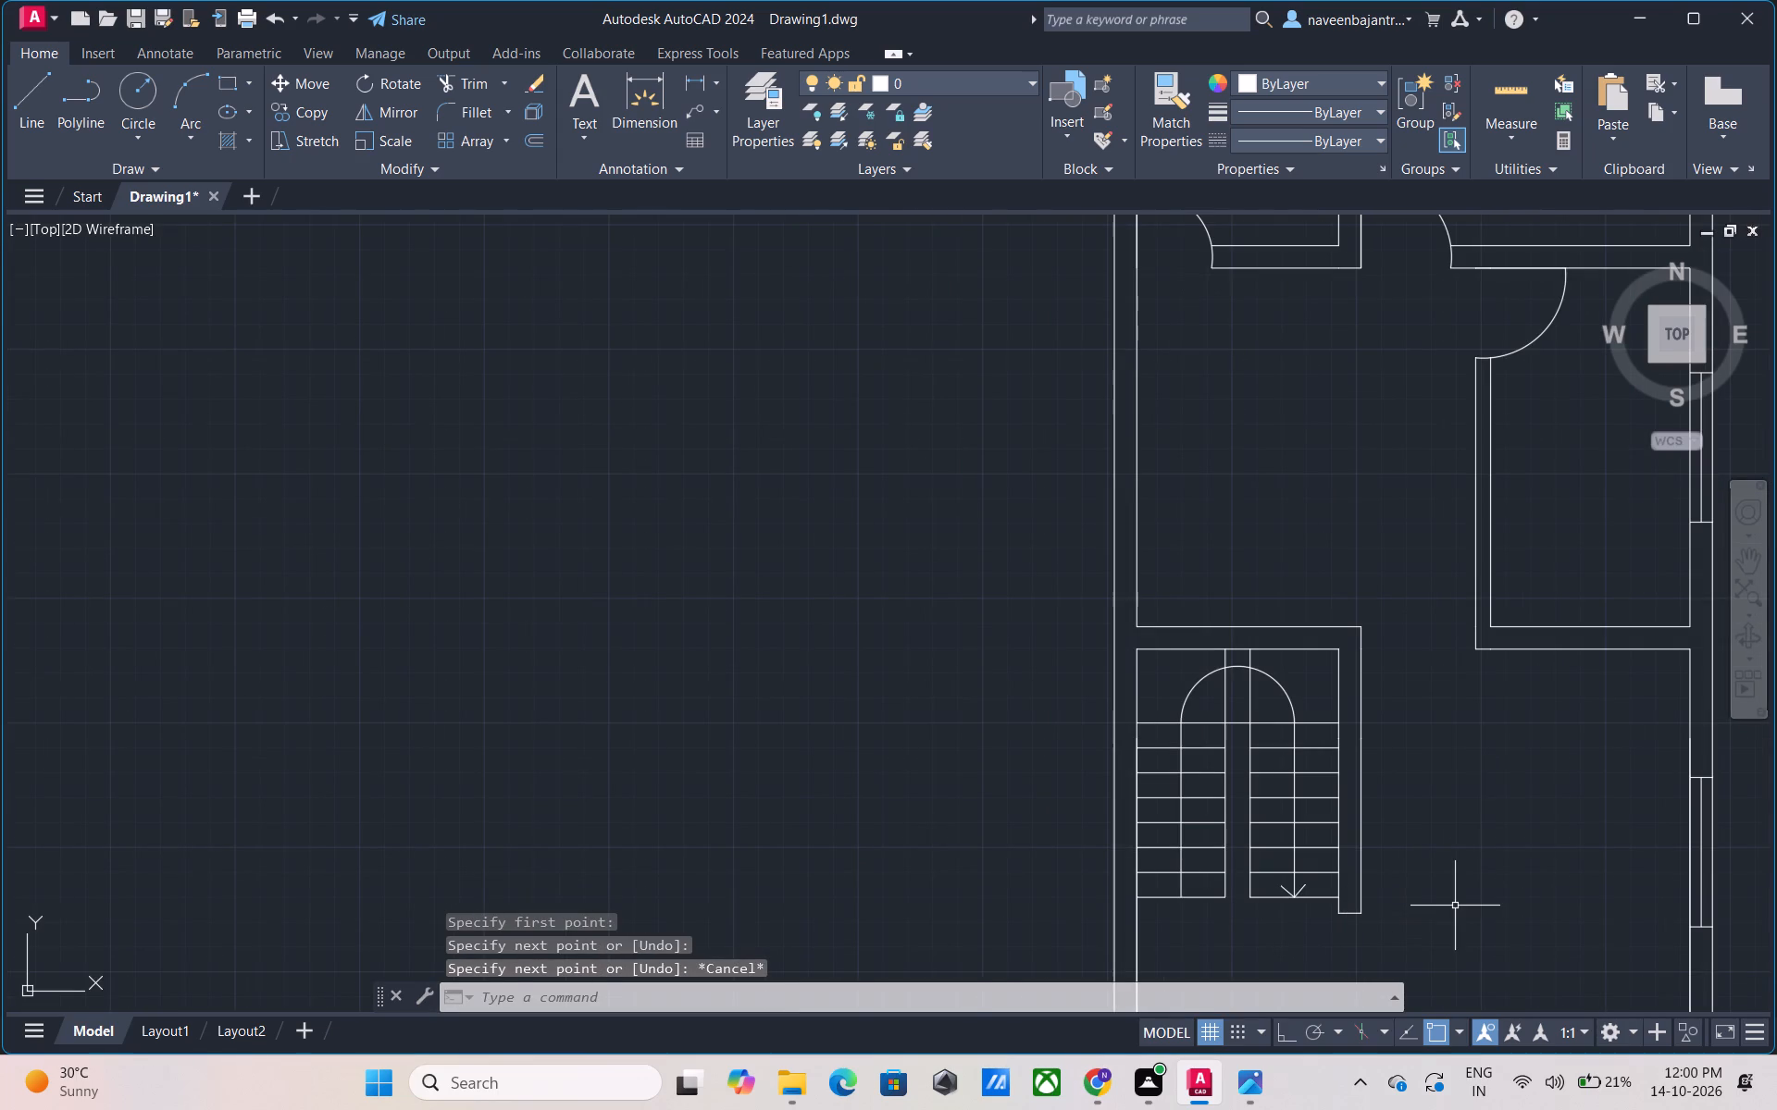
middle_drag(1455, 906, 1300, 848)
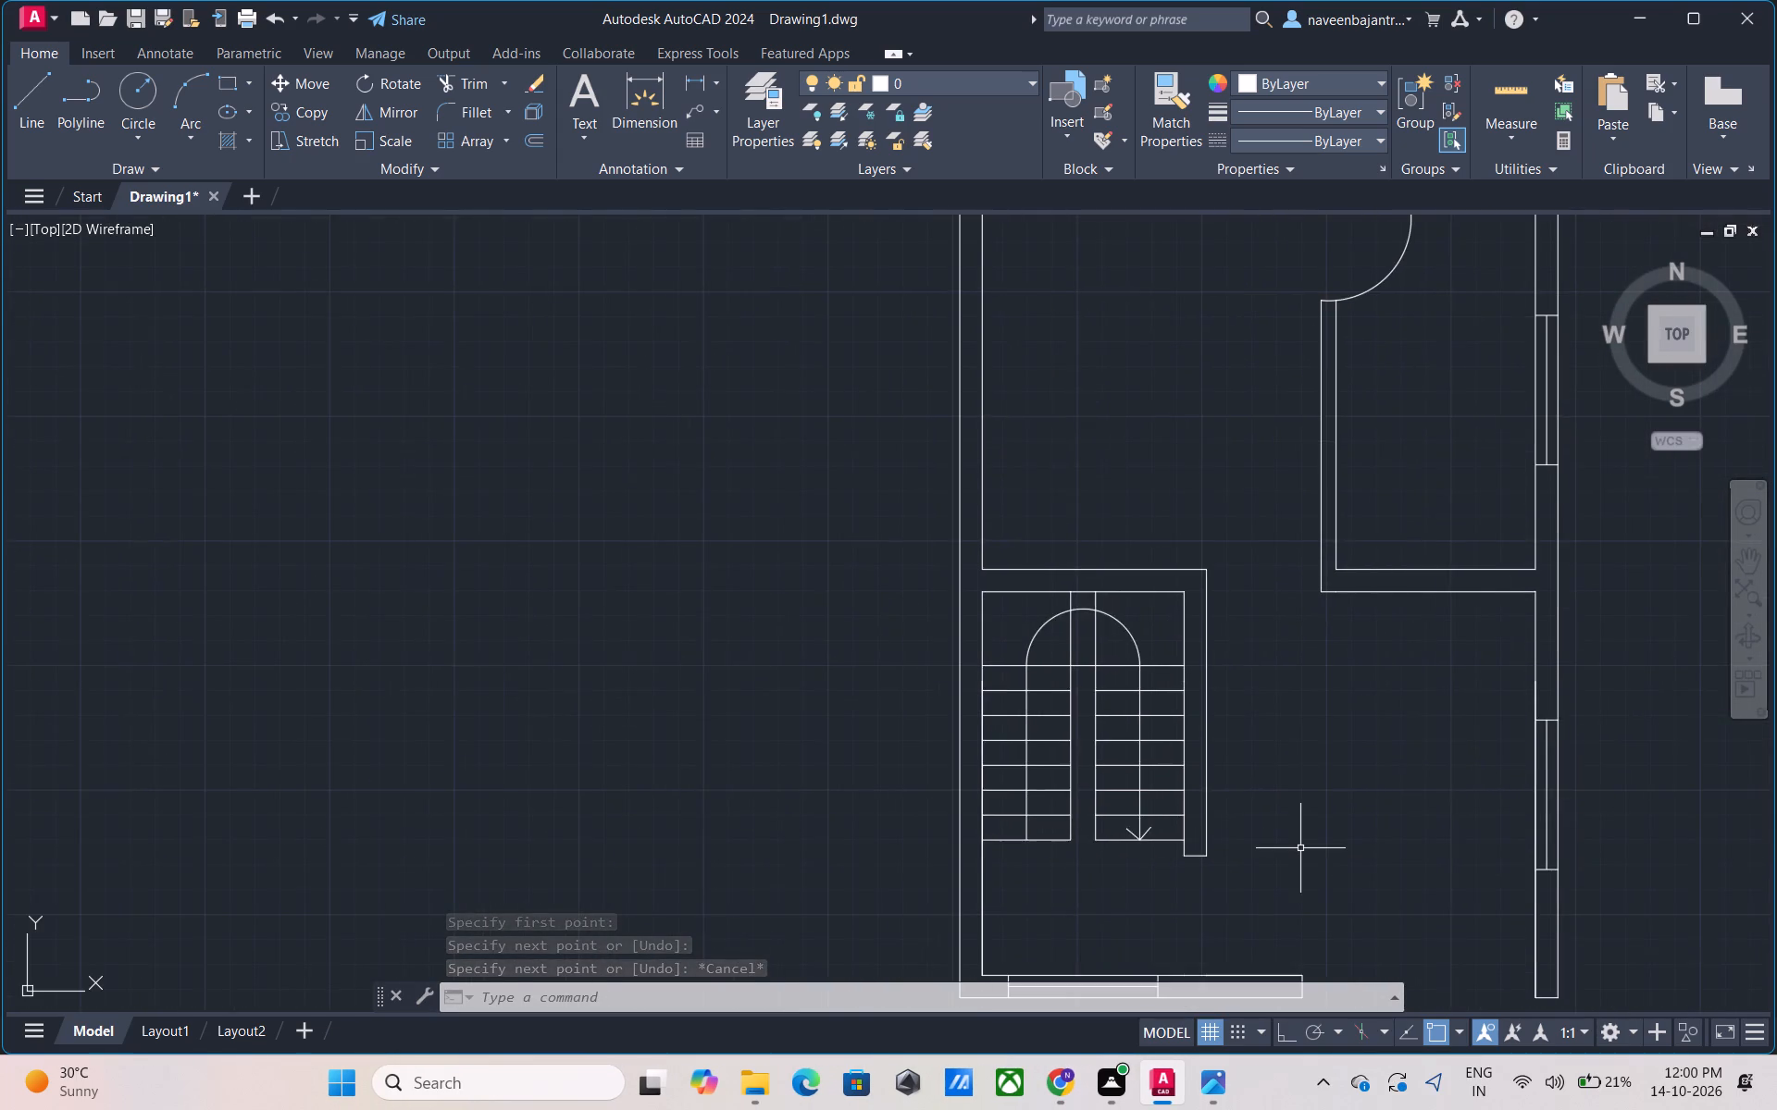
scroll(1300, 848, down, 2)
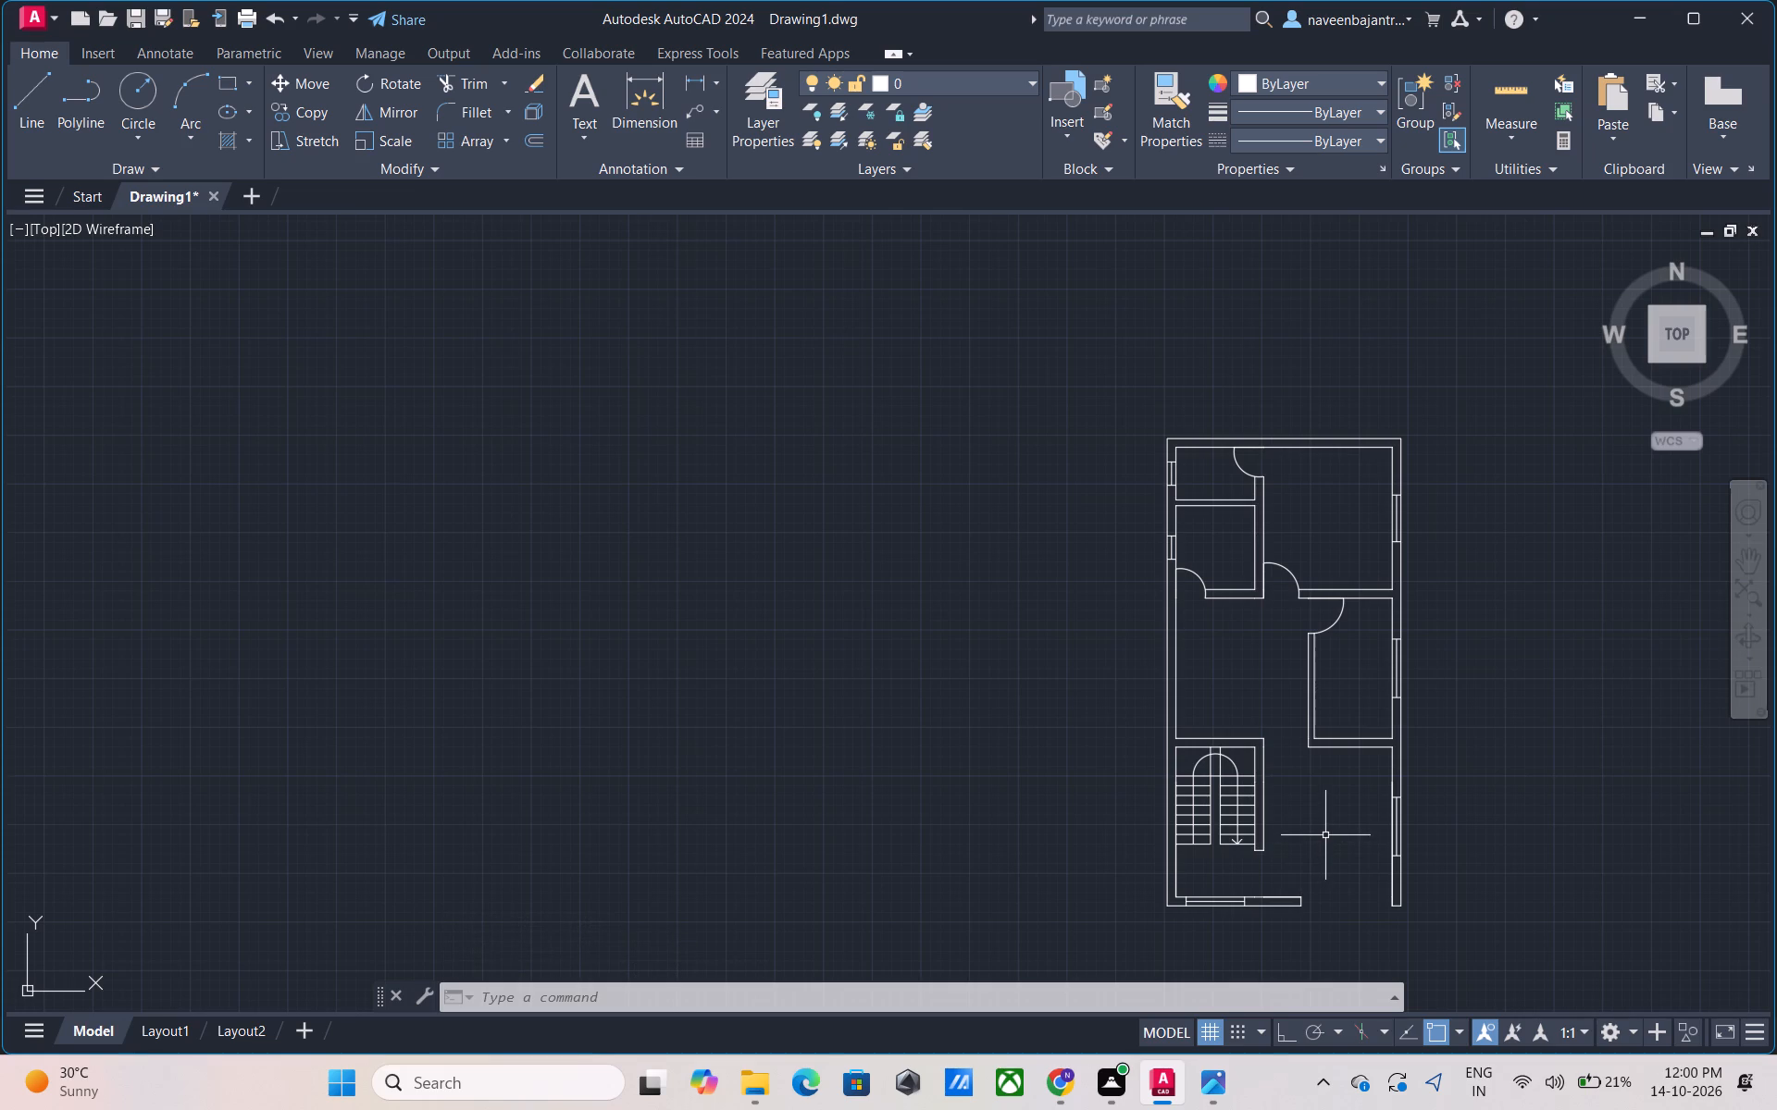
middle_click(1326, 834)
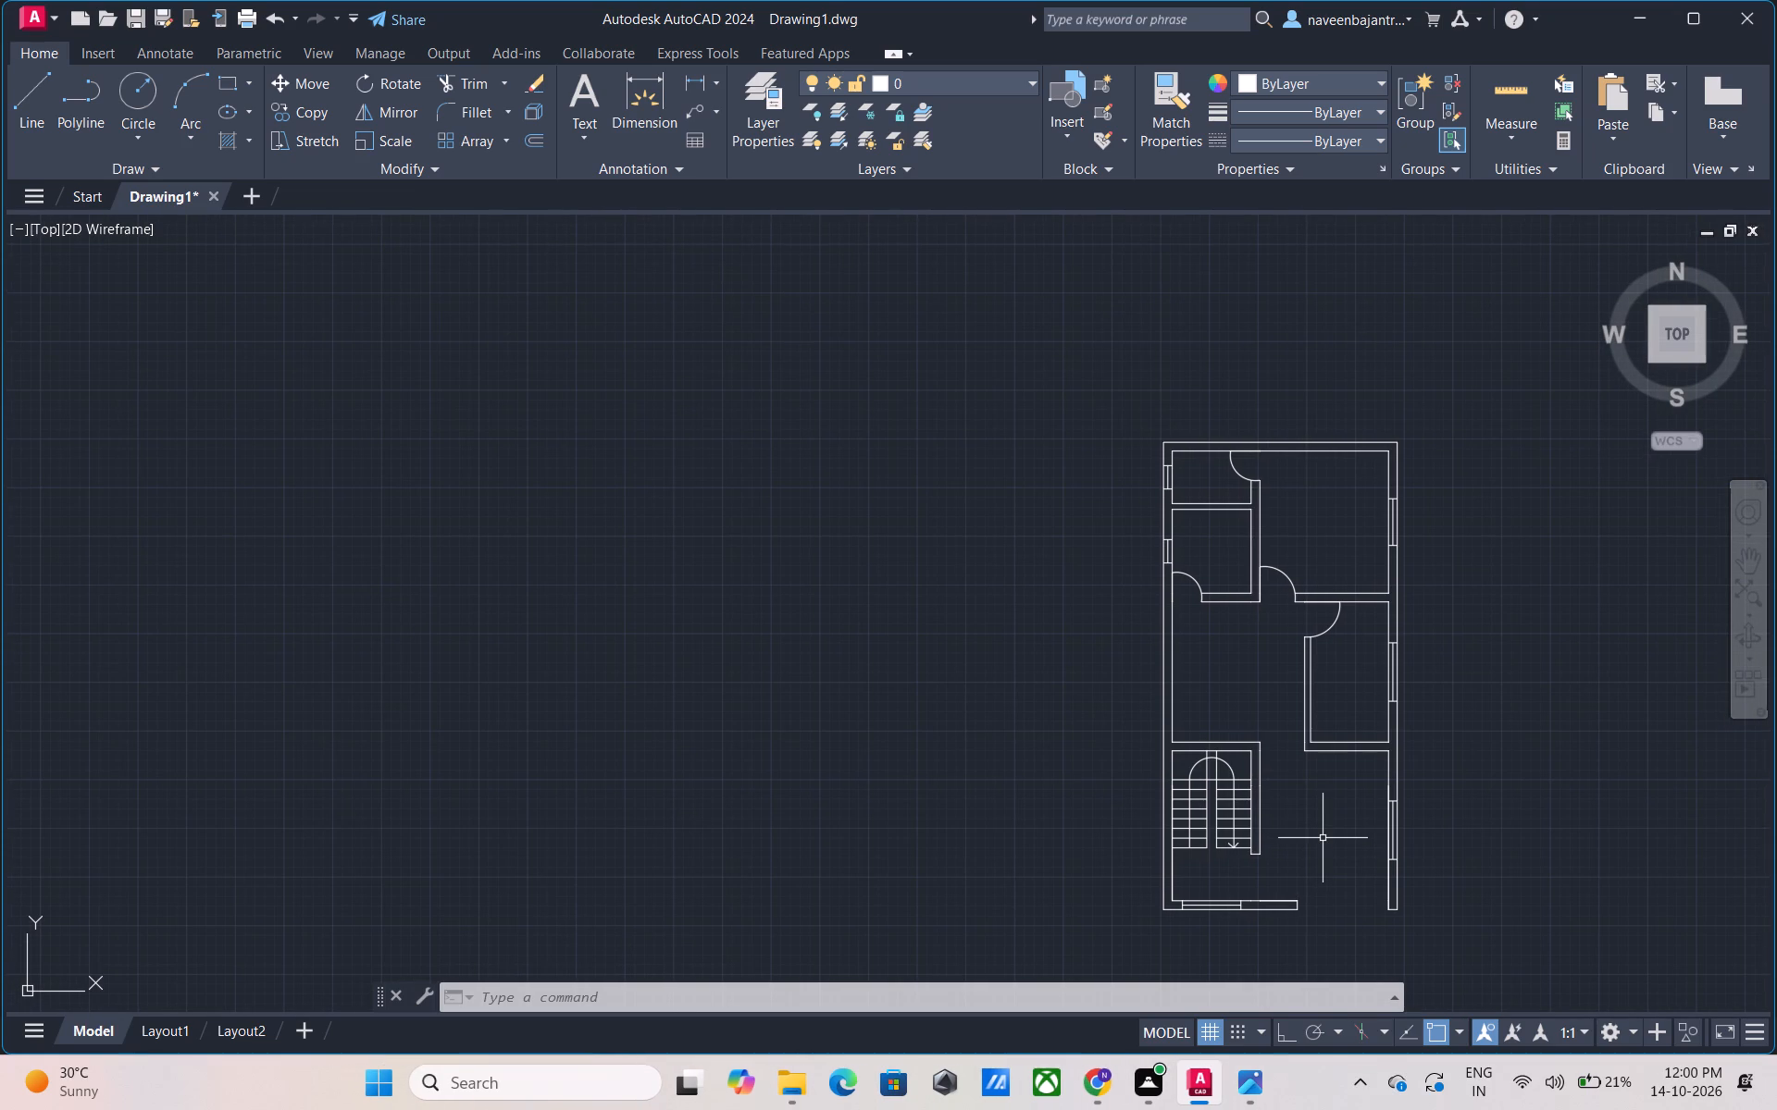
scroll(1323, 838, down, 1)
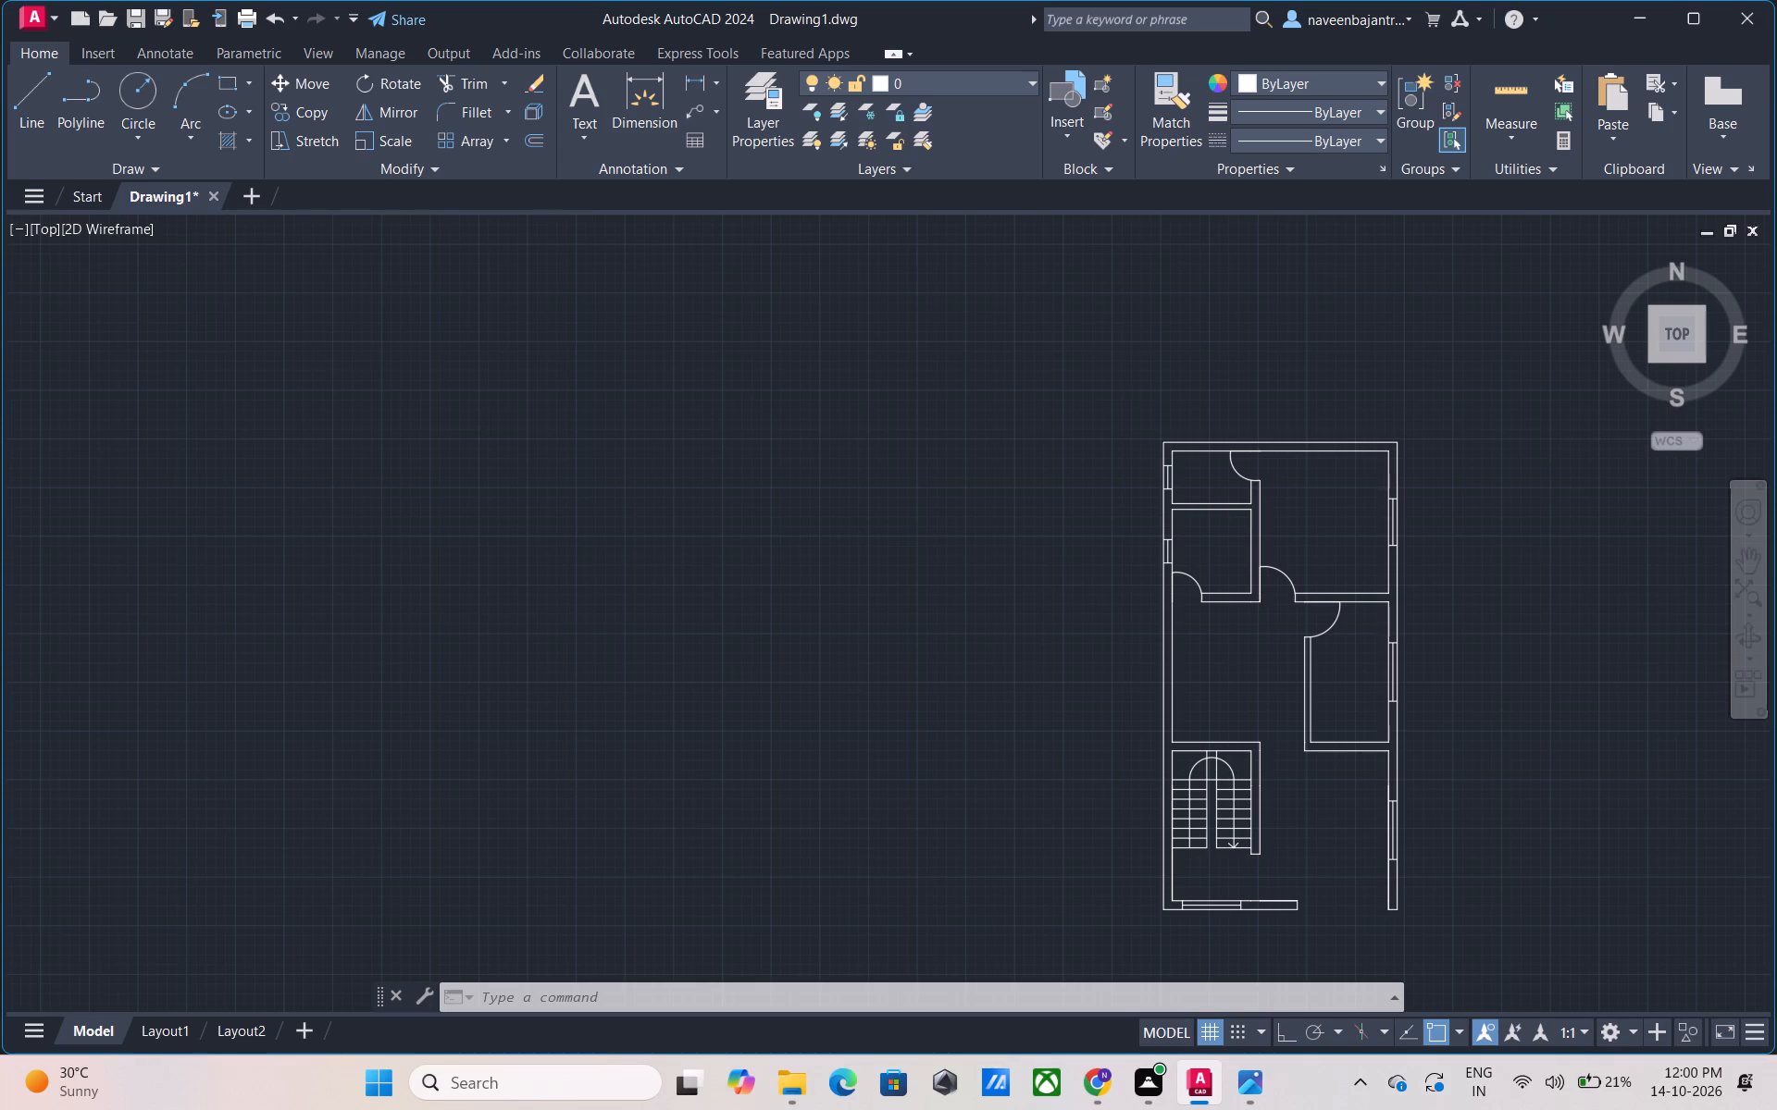
middle_click(1326, 835)
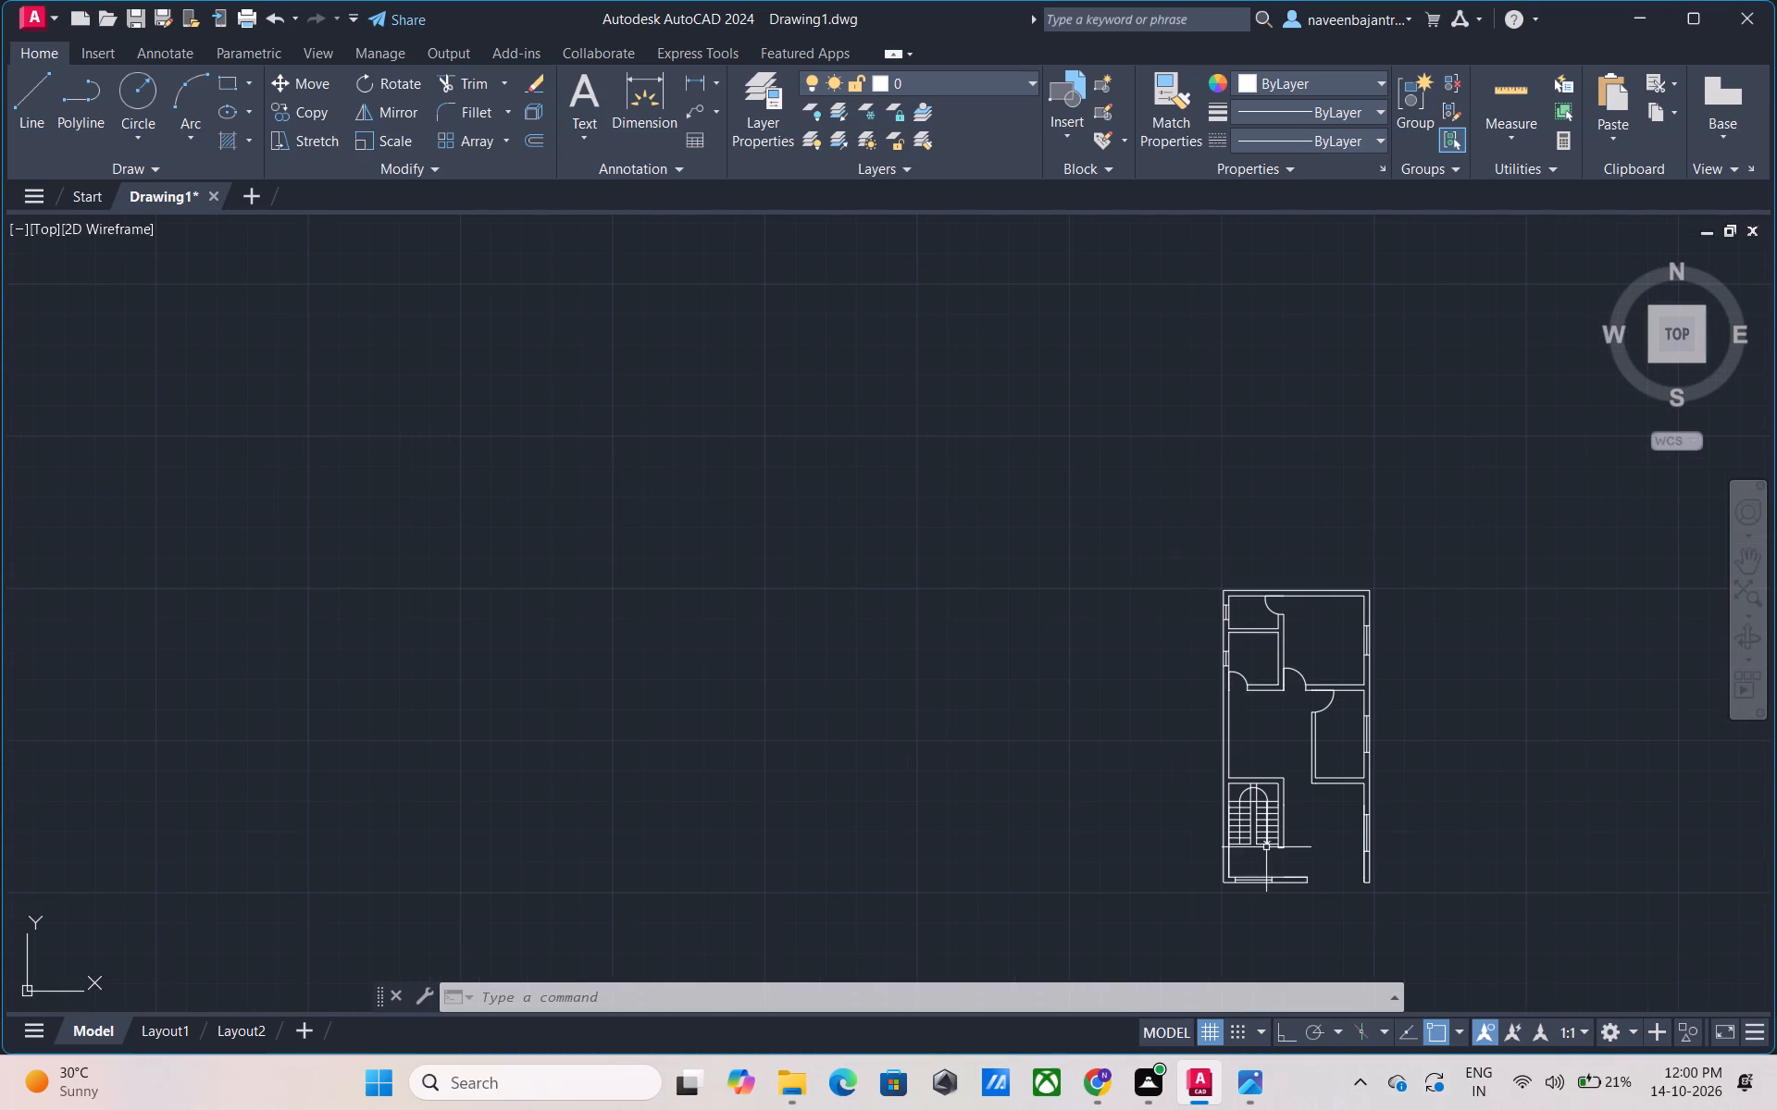
scroll(1266, 674, up, 2)
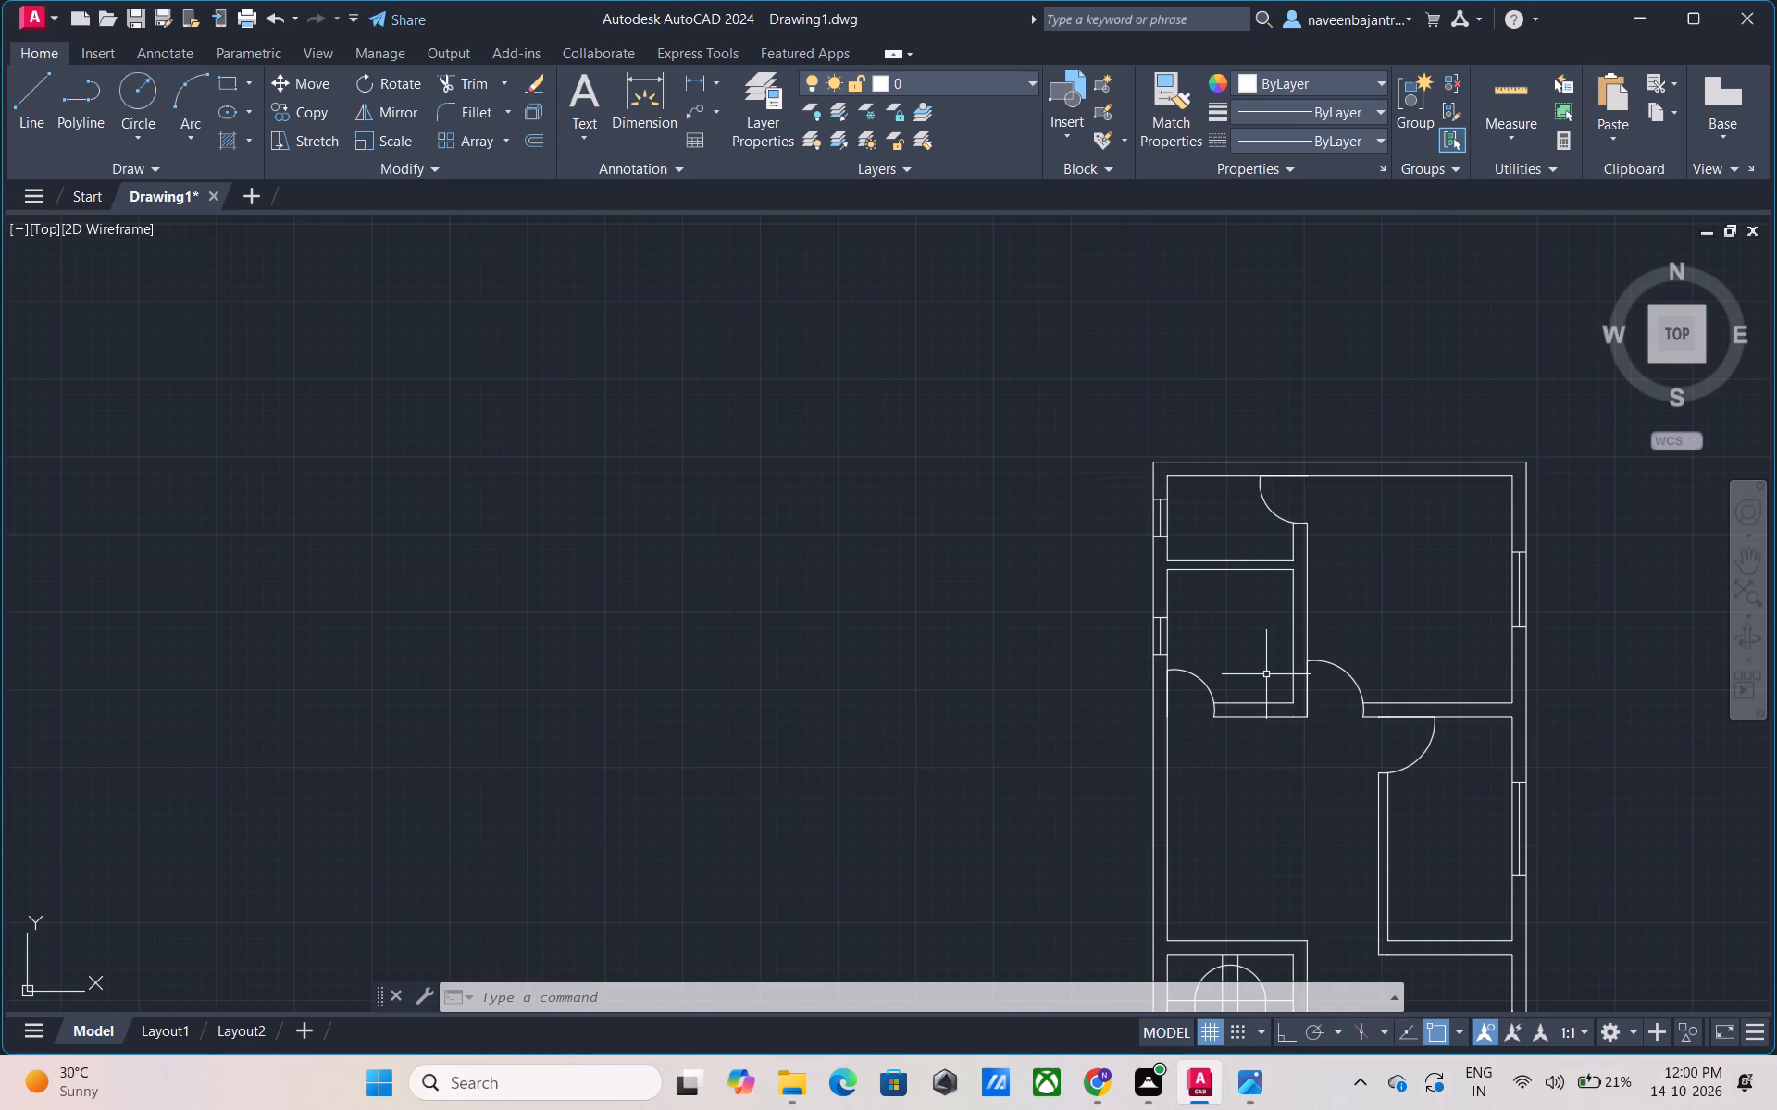
key(Escape)
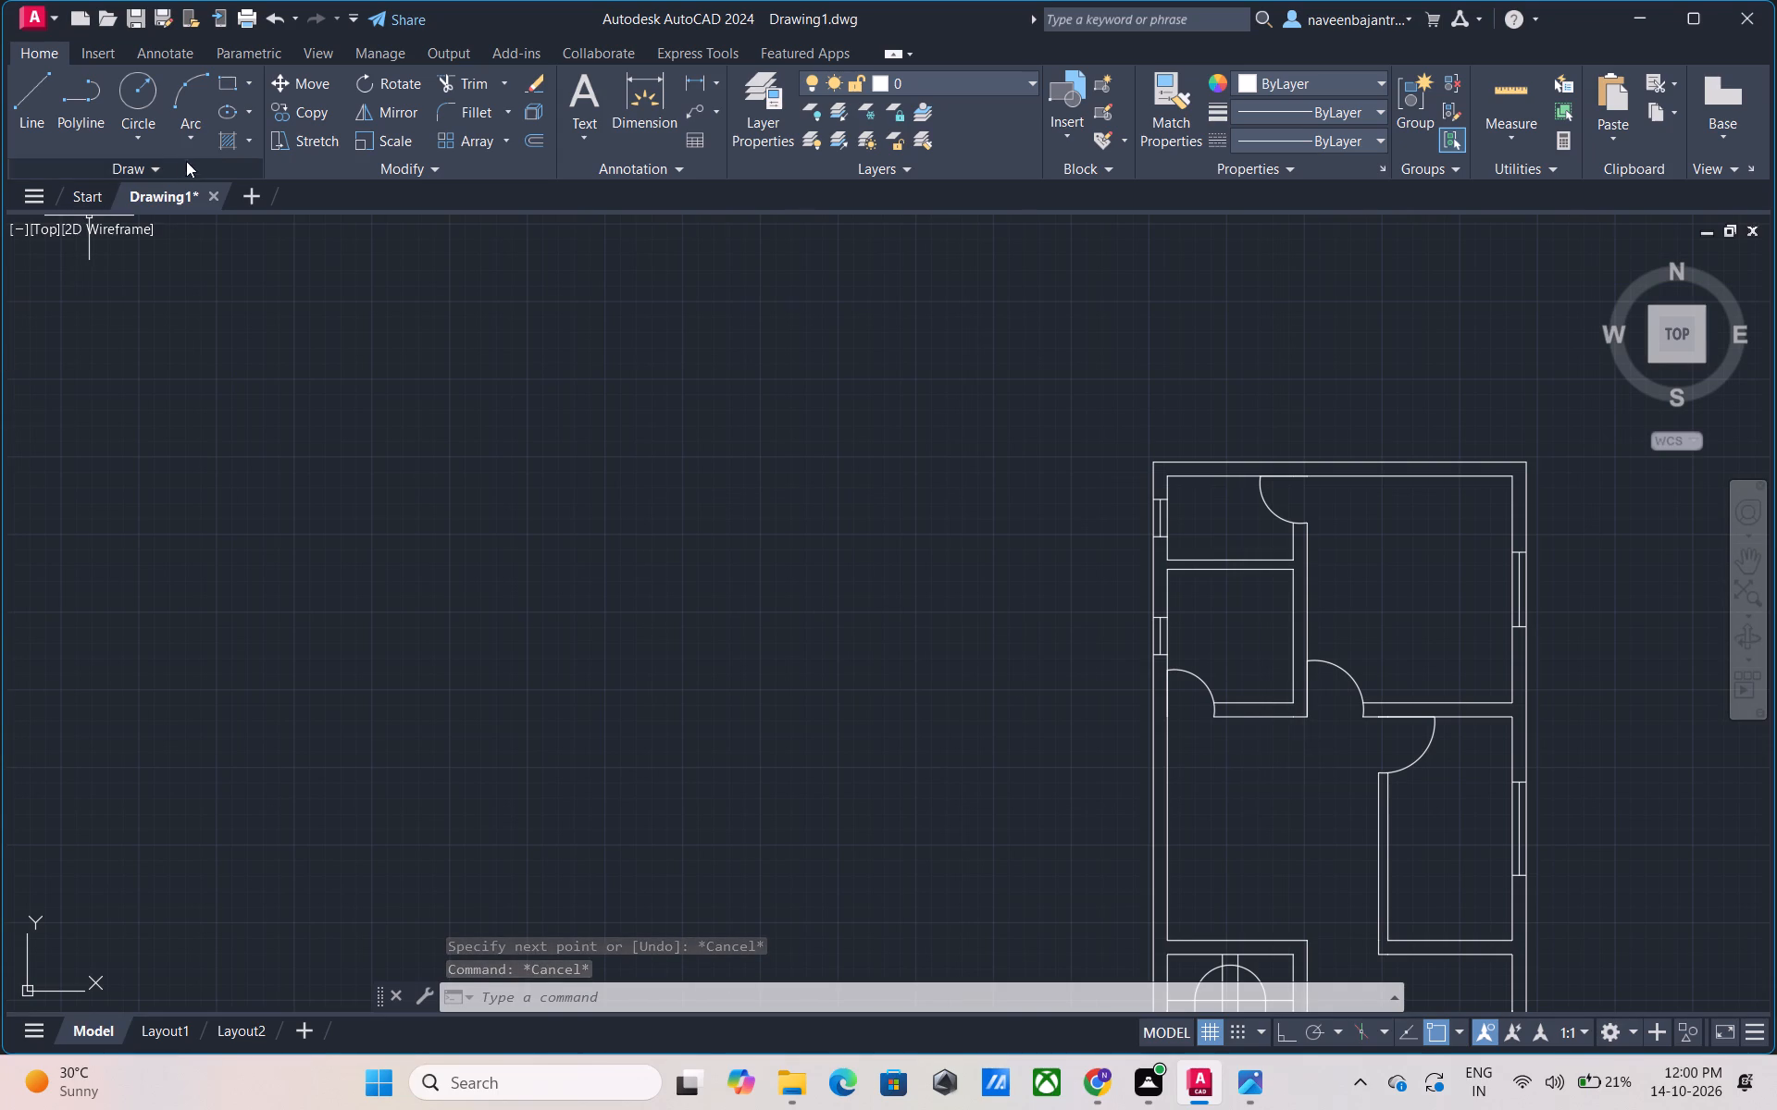
click(221, 144)
click(217, 99)
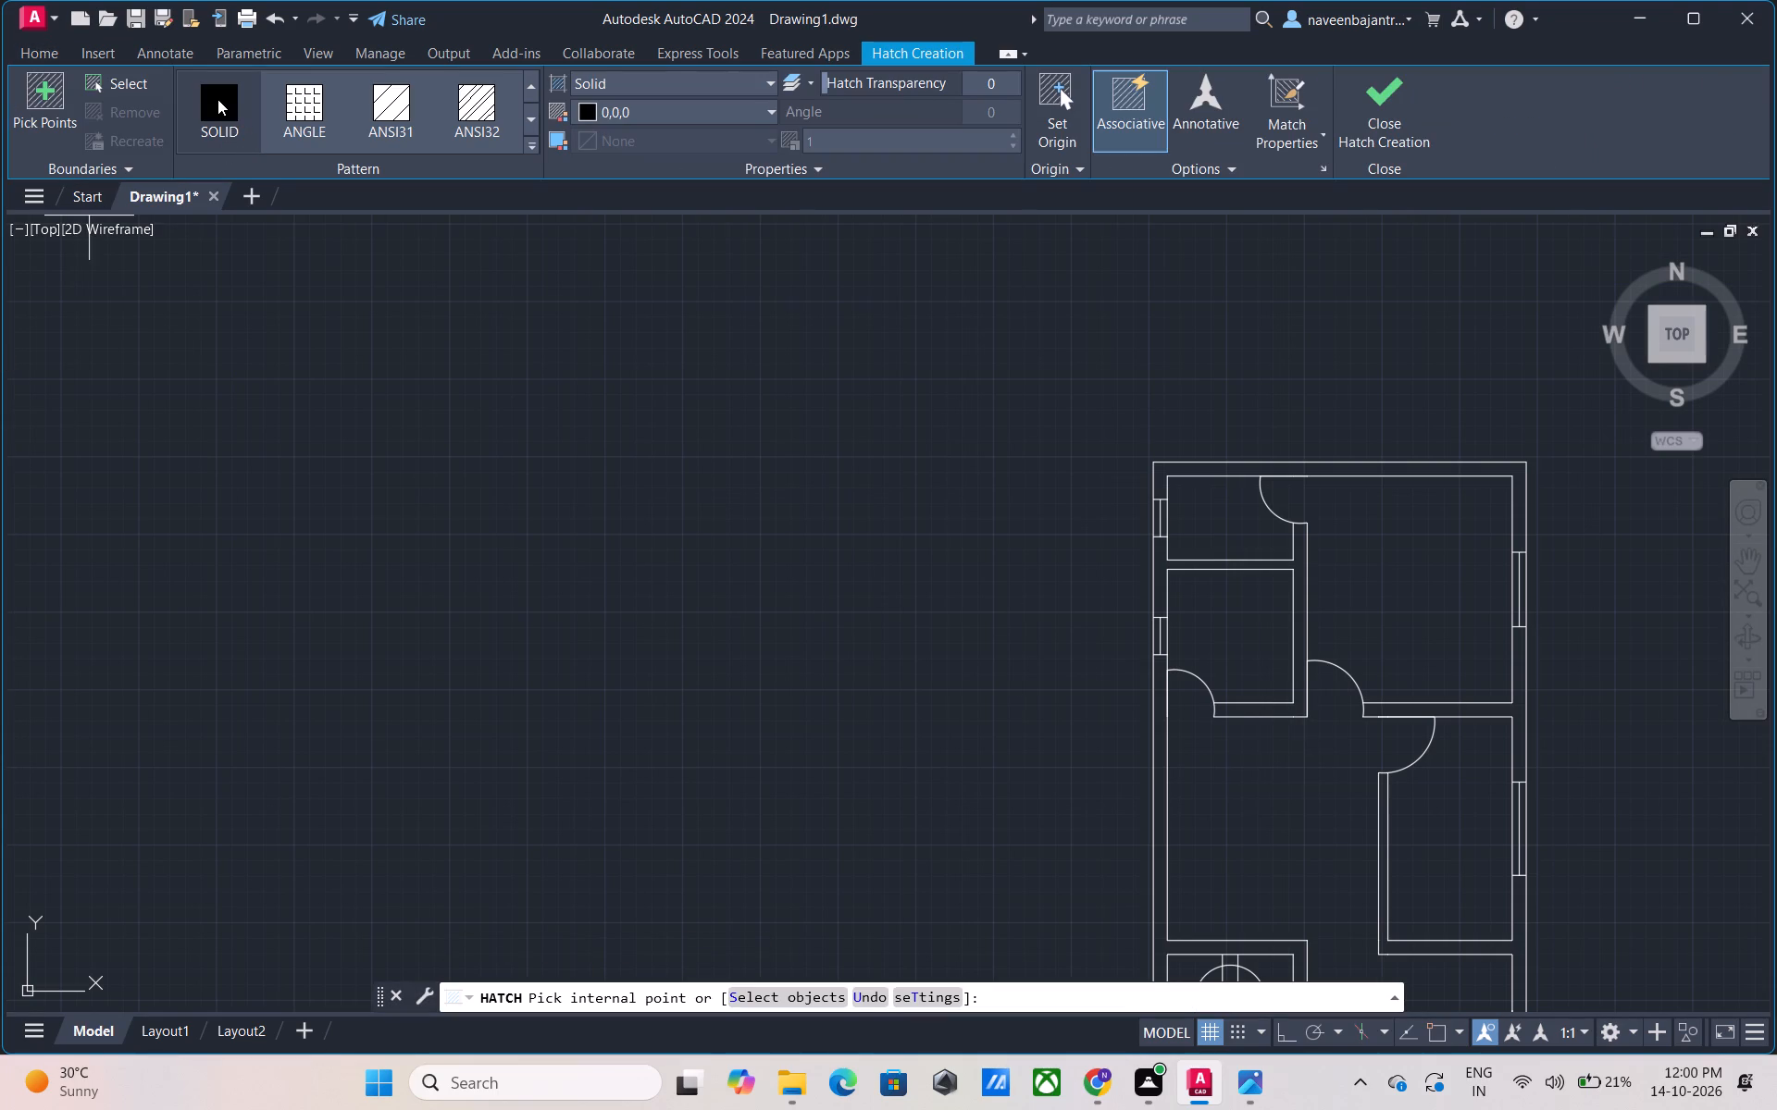
click(1162, 471)
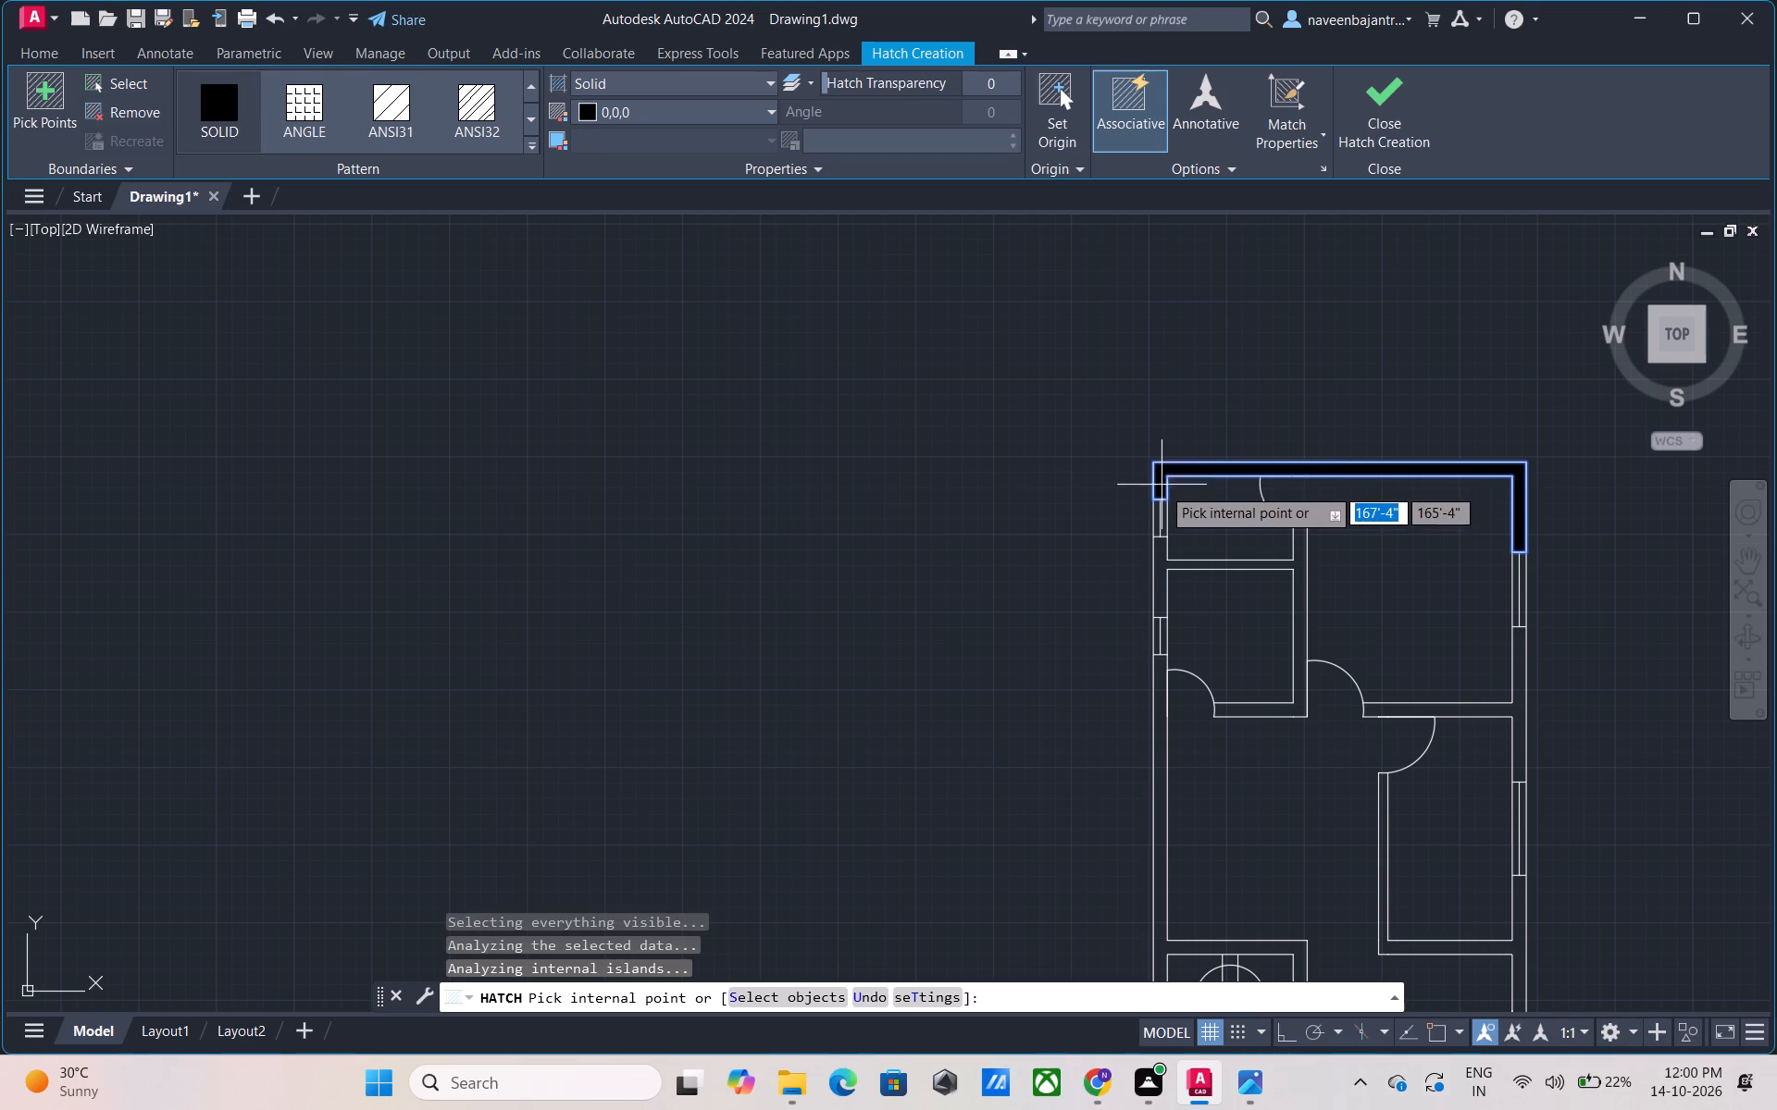
click(1159, 565)
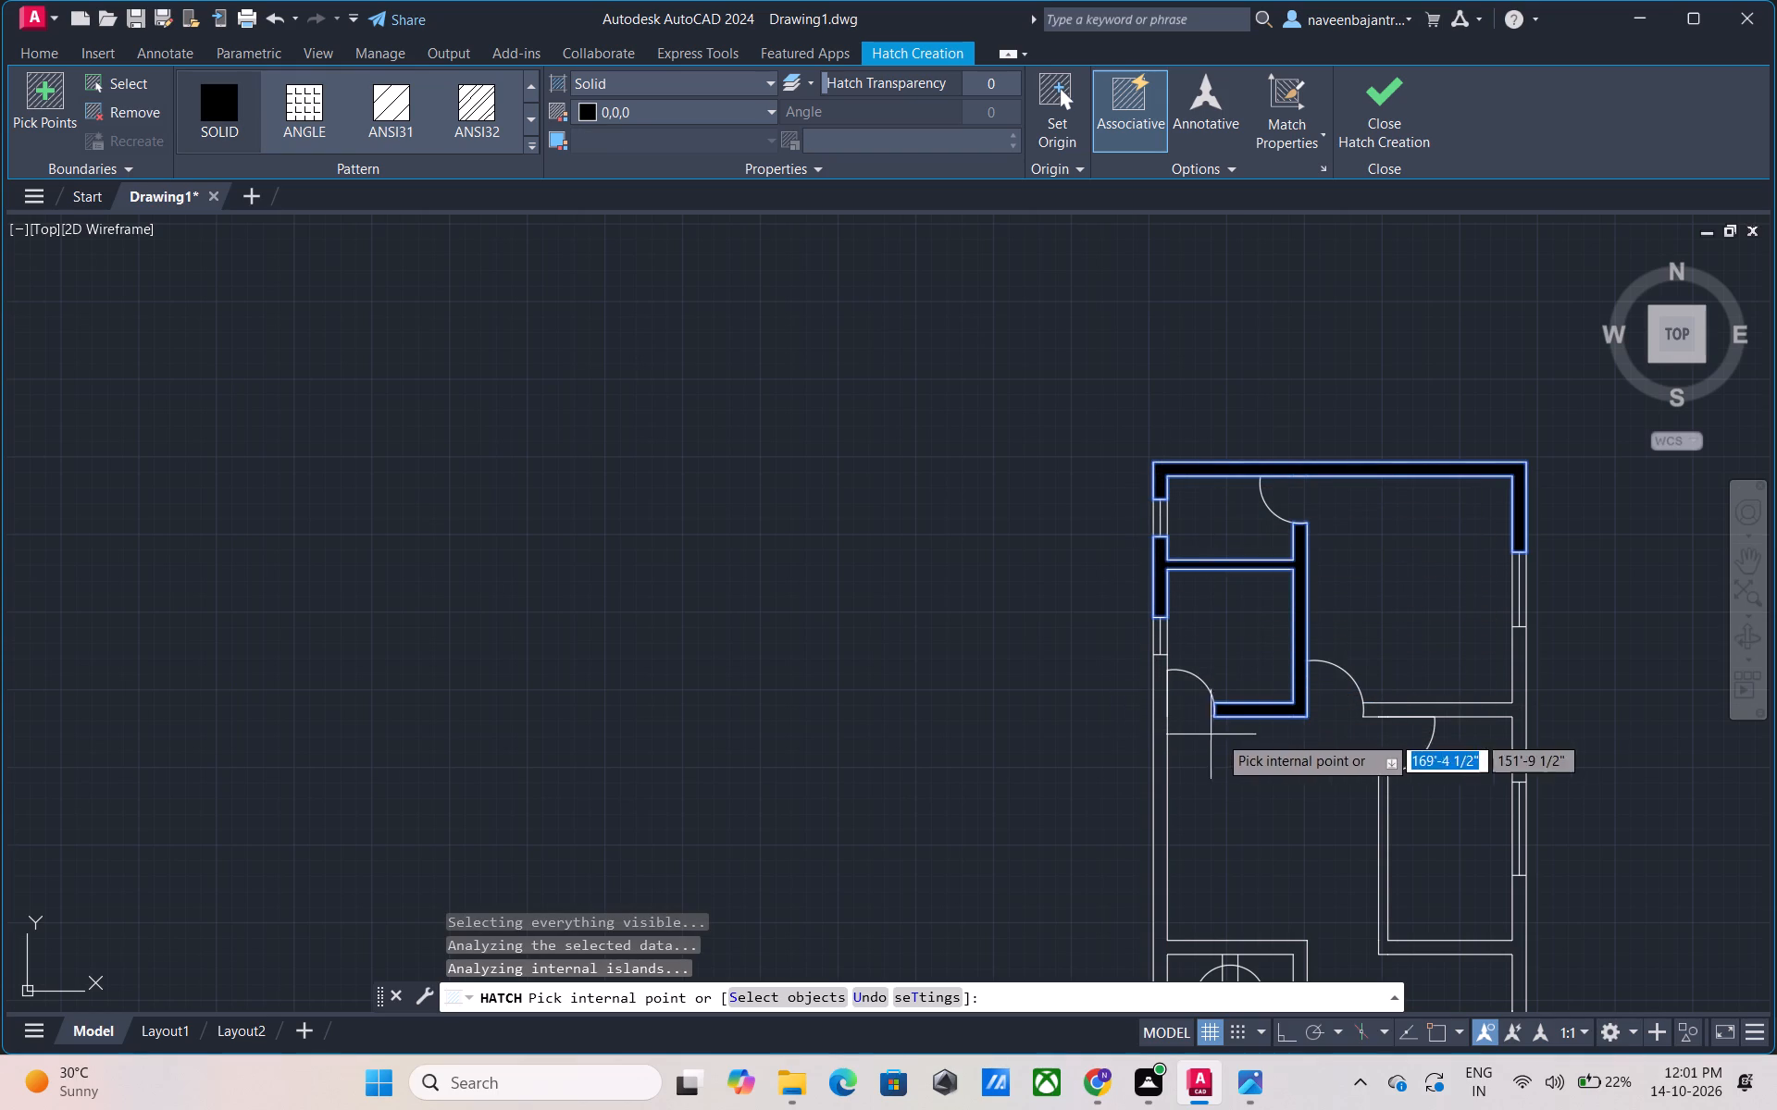
click(1511, 711)
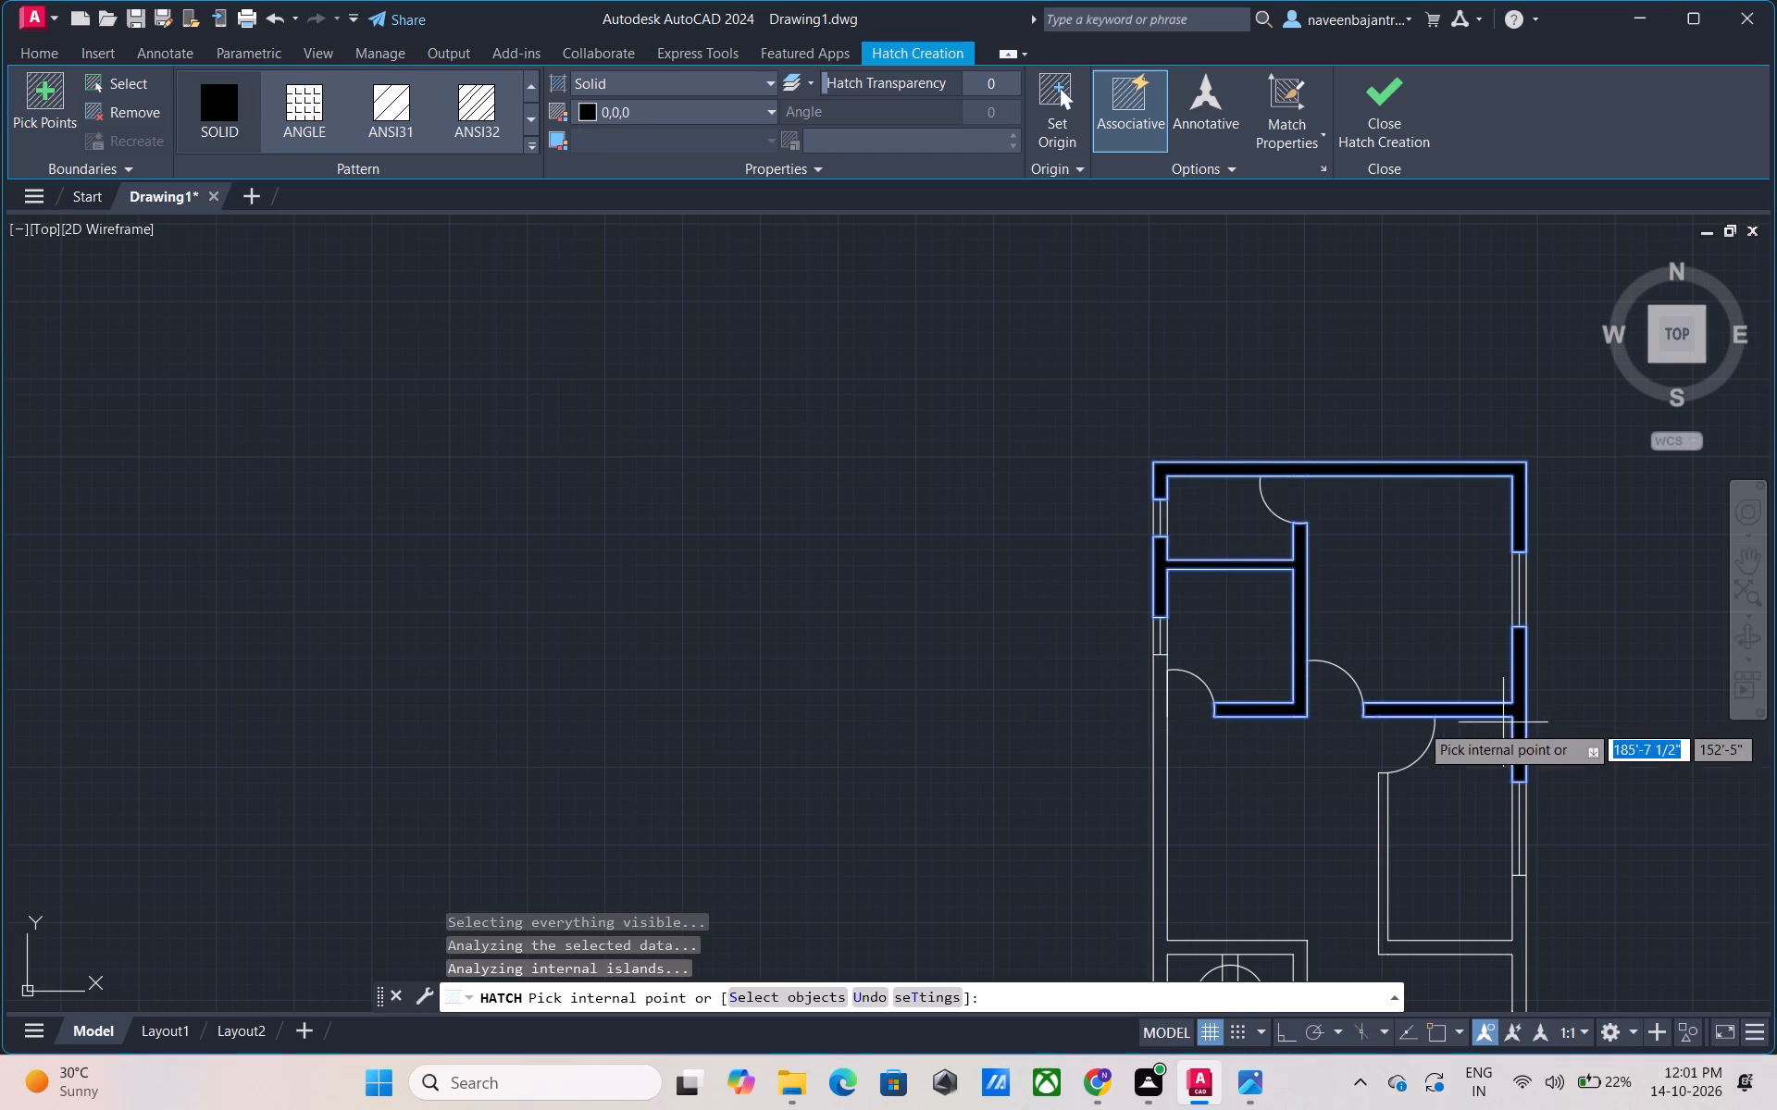
Add the solid black hatch to the remaining walls: long left and staircase walls, lower-right room walls, lower-right exterior piece and front wall.
scroll(1501, 733, down, 2)
scroll(1363, 791, up, 2)
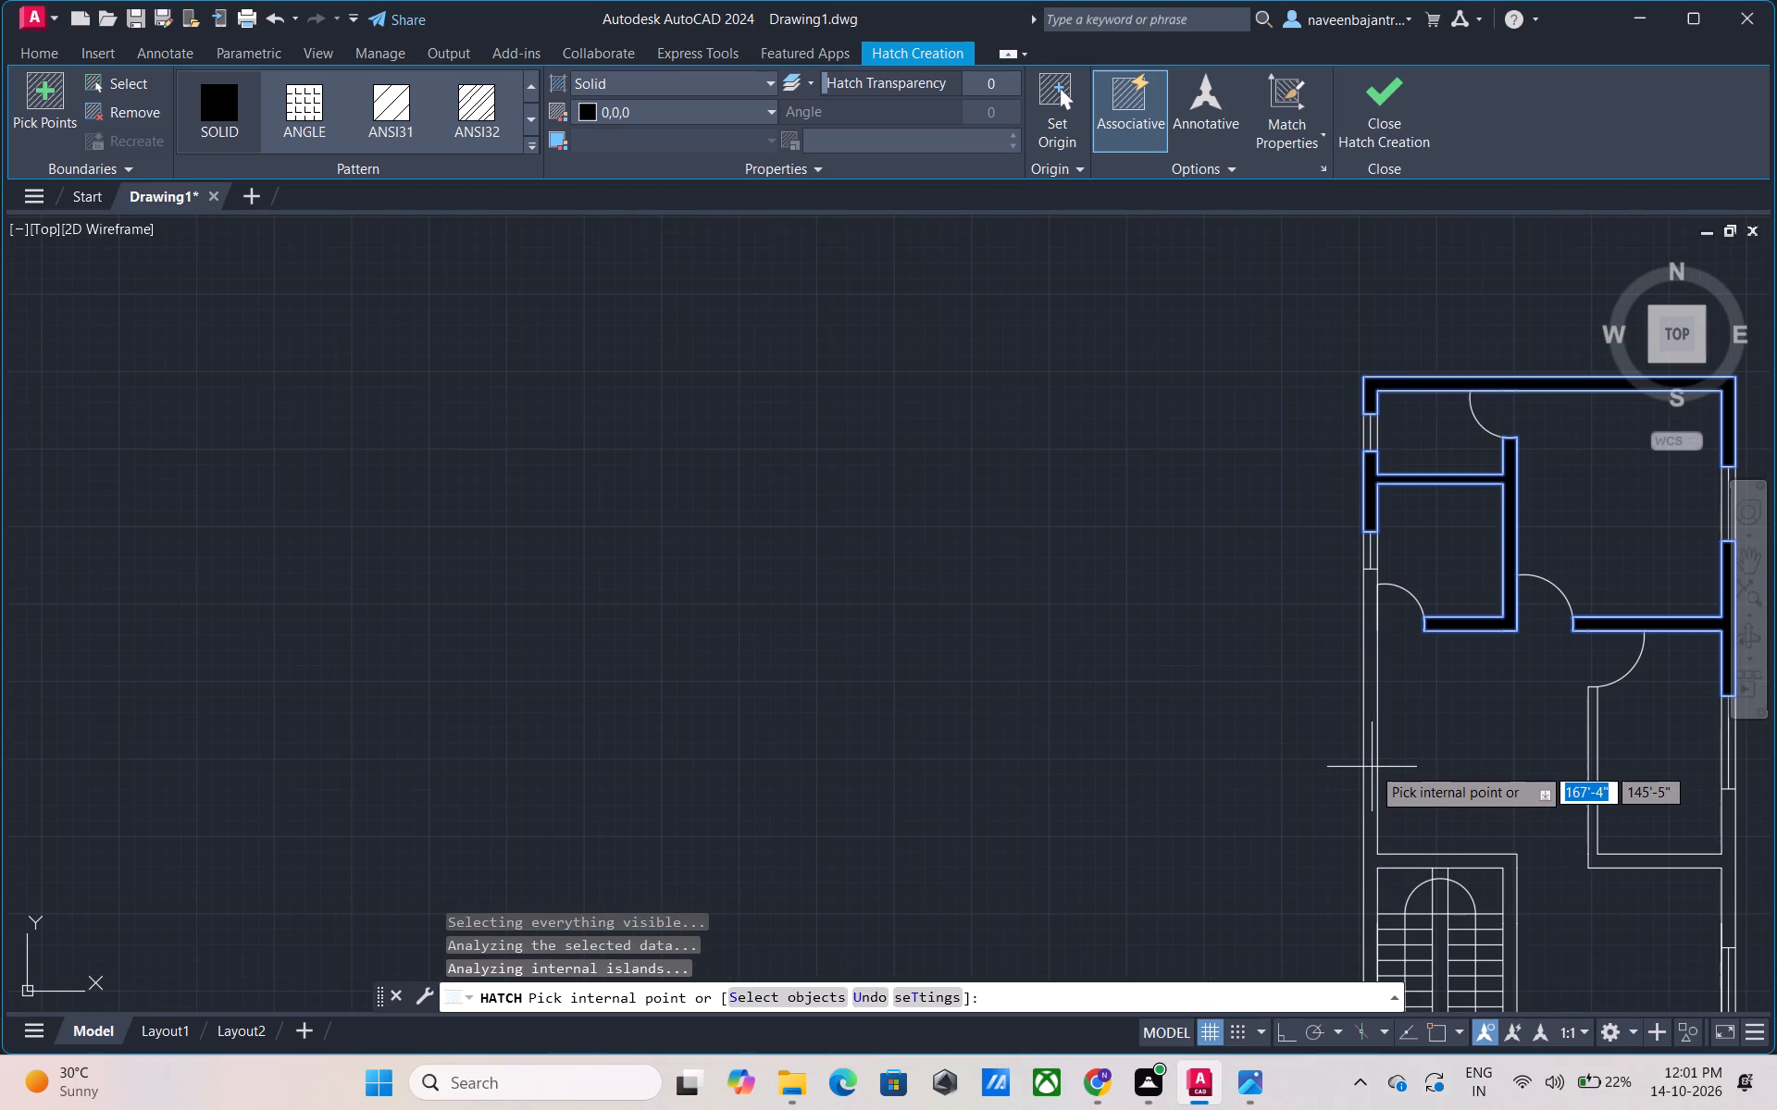
click(1372, 766)
scroll(1372, 792, down, 2)
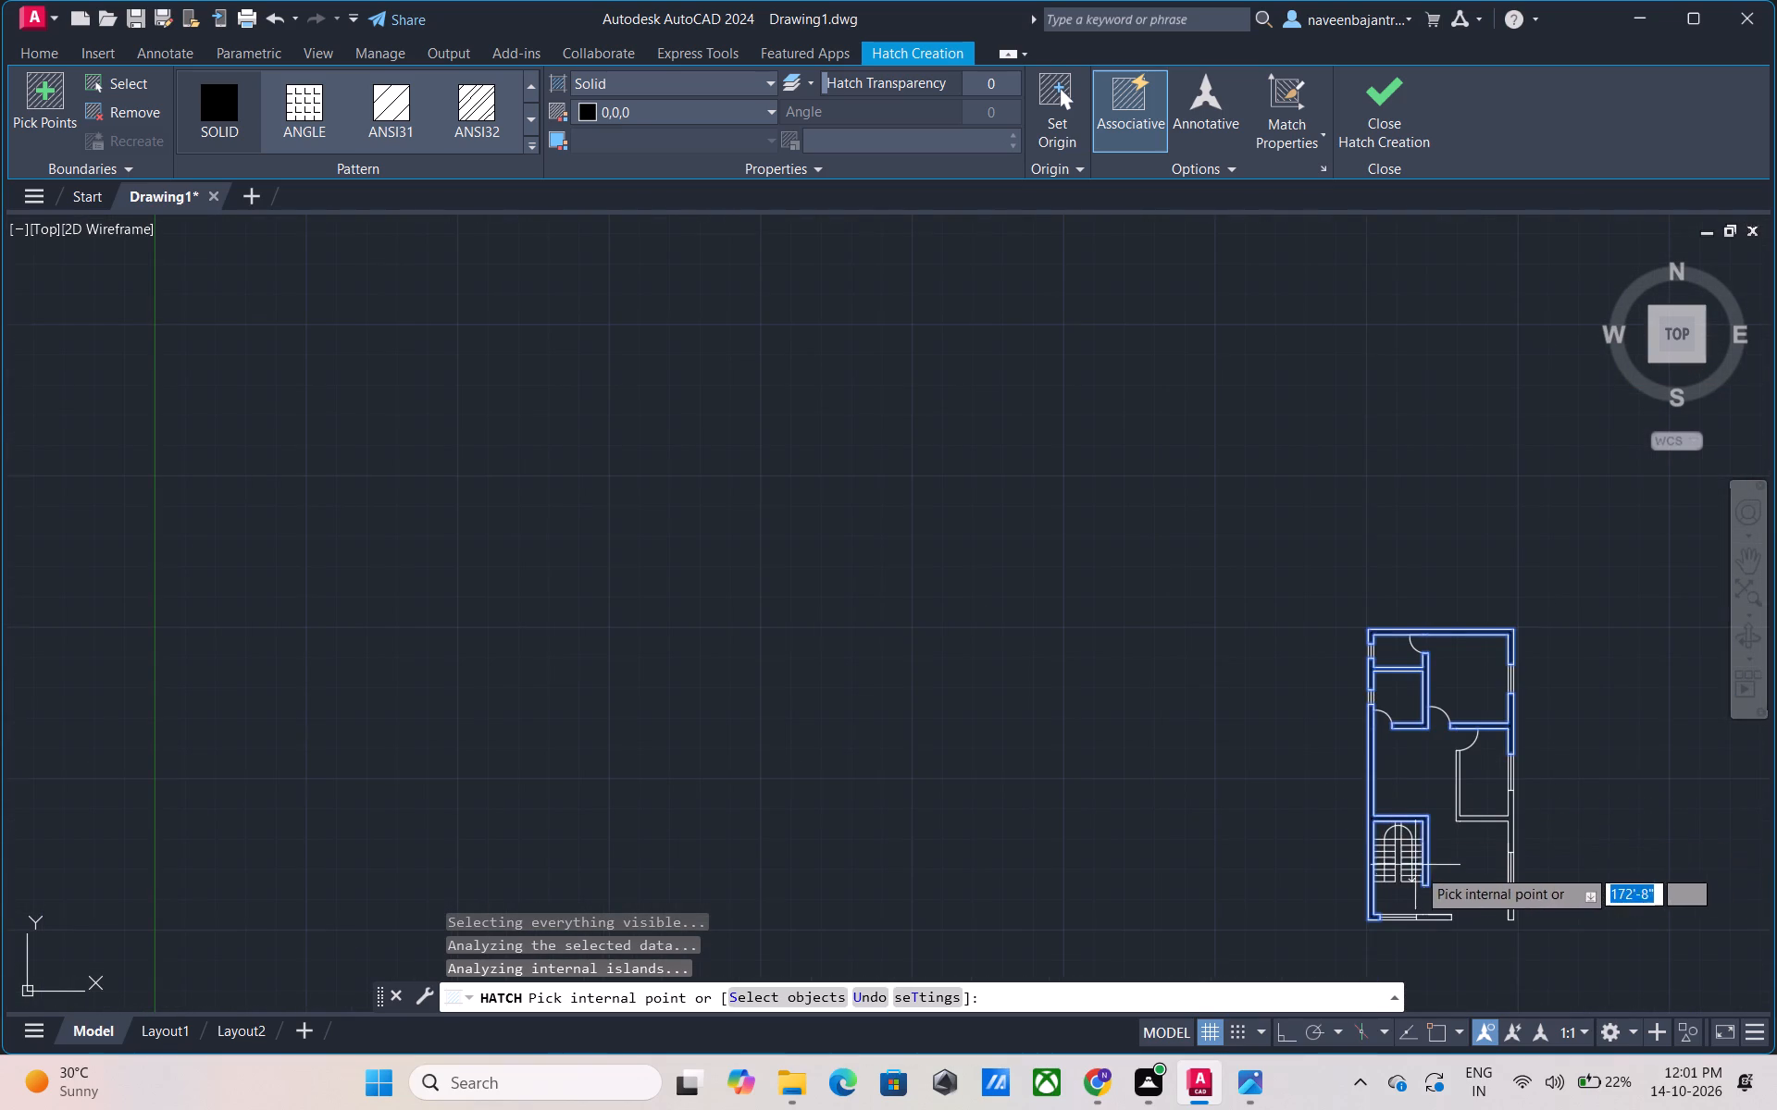
middle_drag(1362, 864, 994, 806)
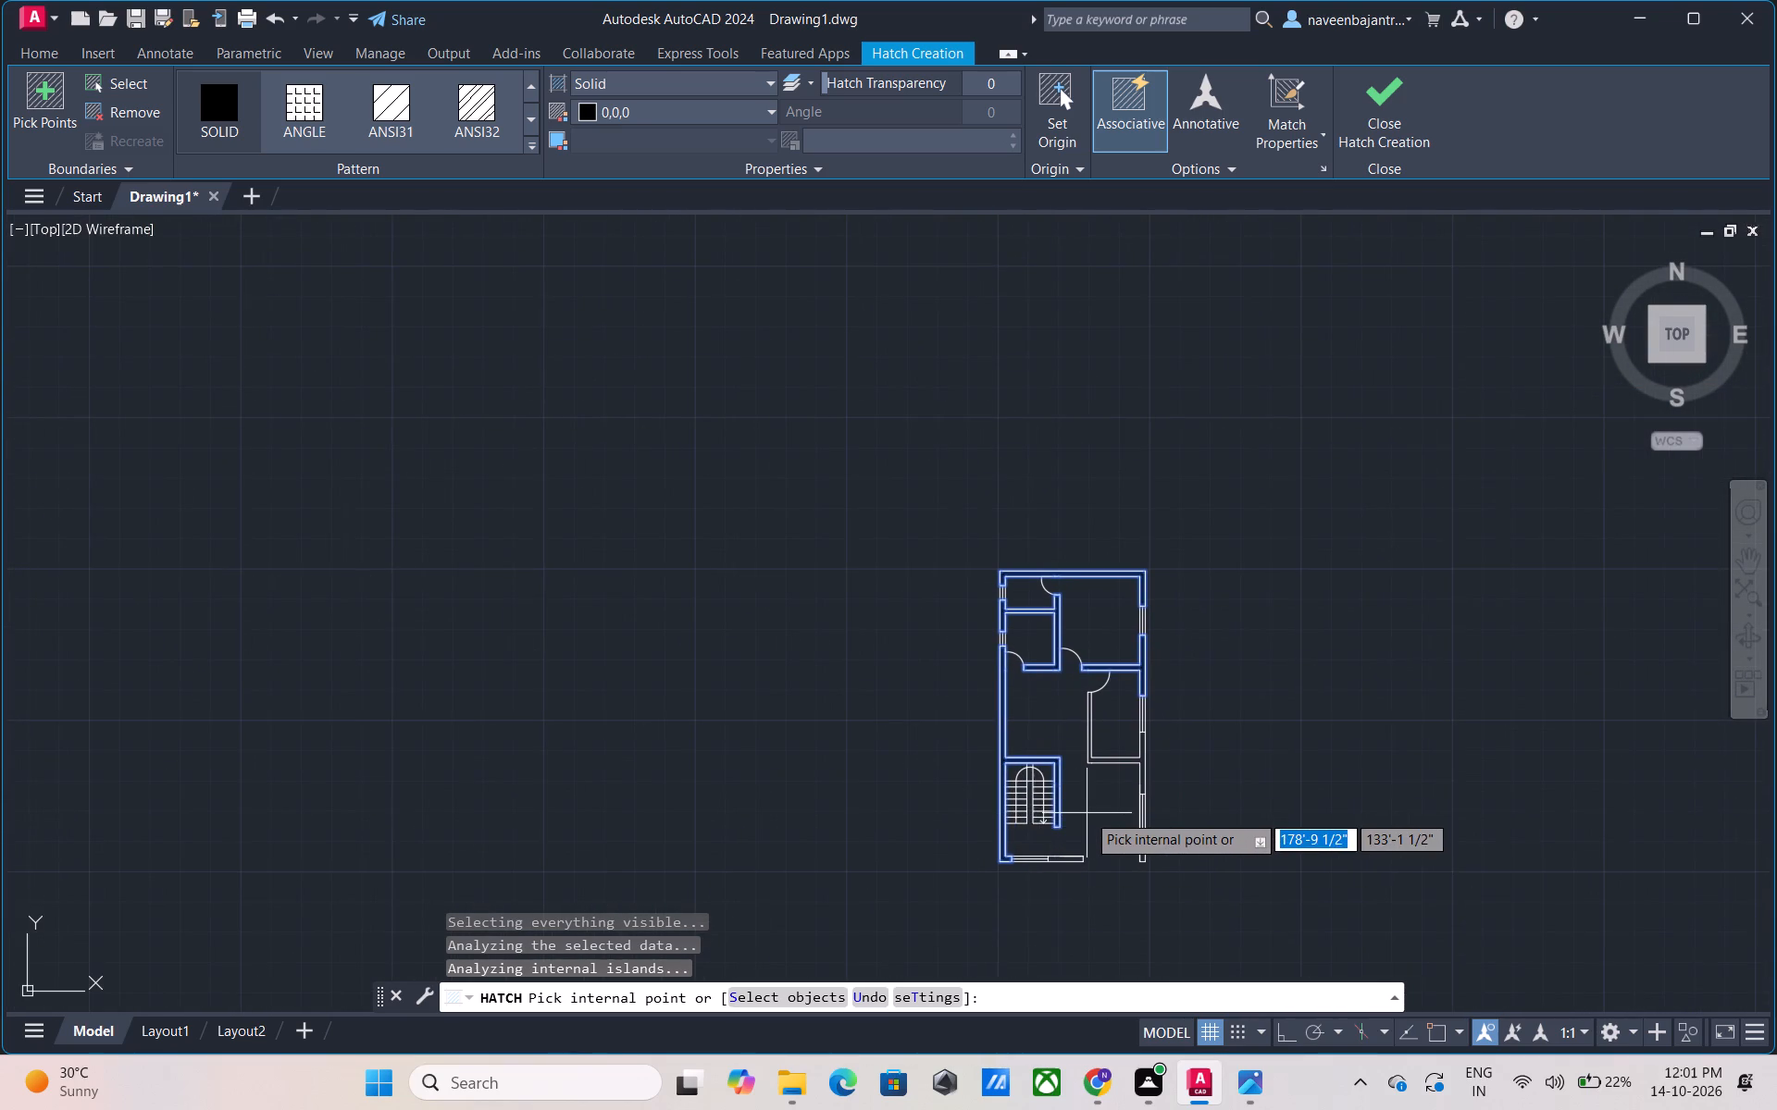
scroll(1087, 813, up, 2)
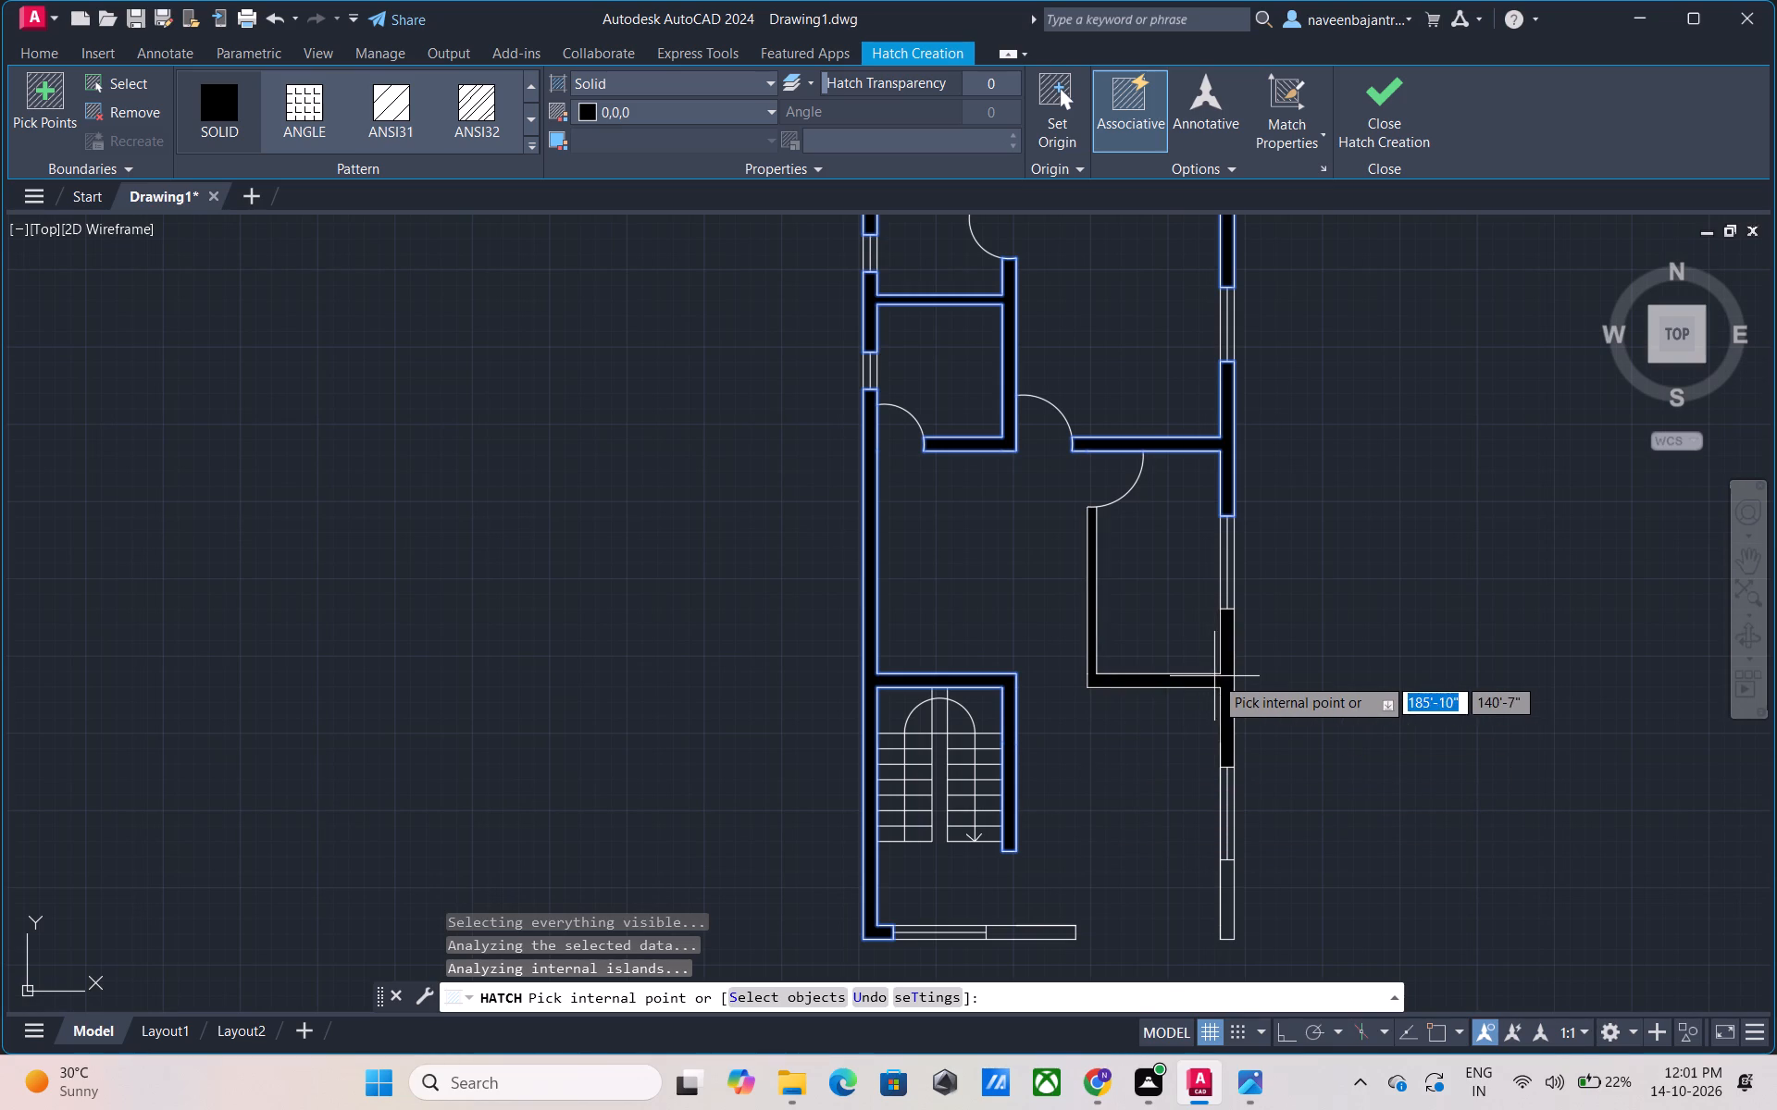
click(1223, 679)
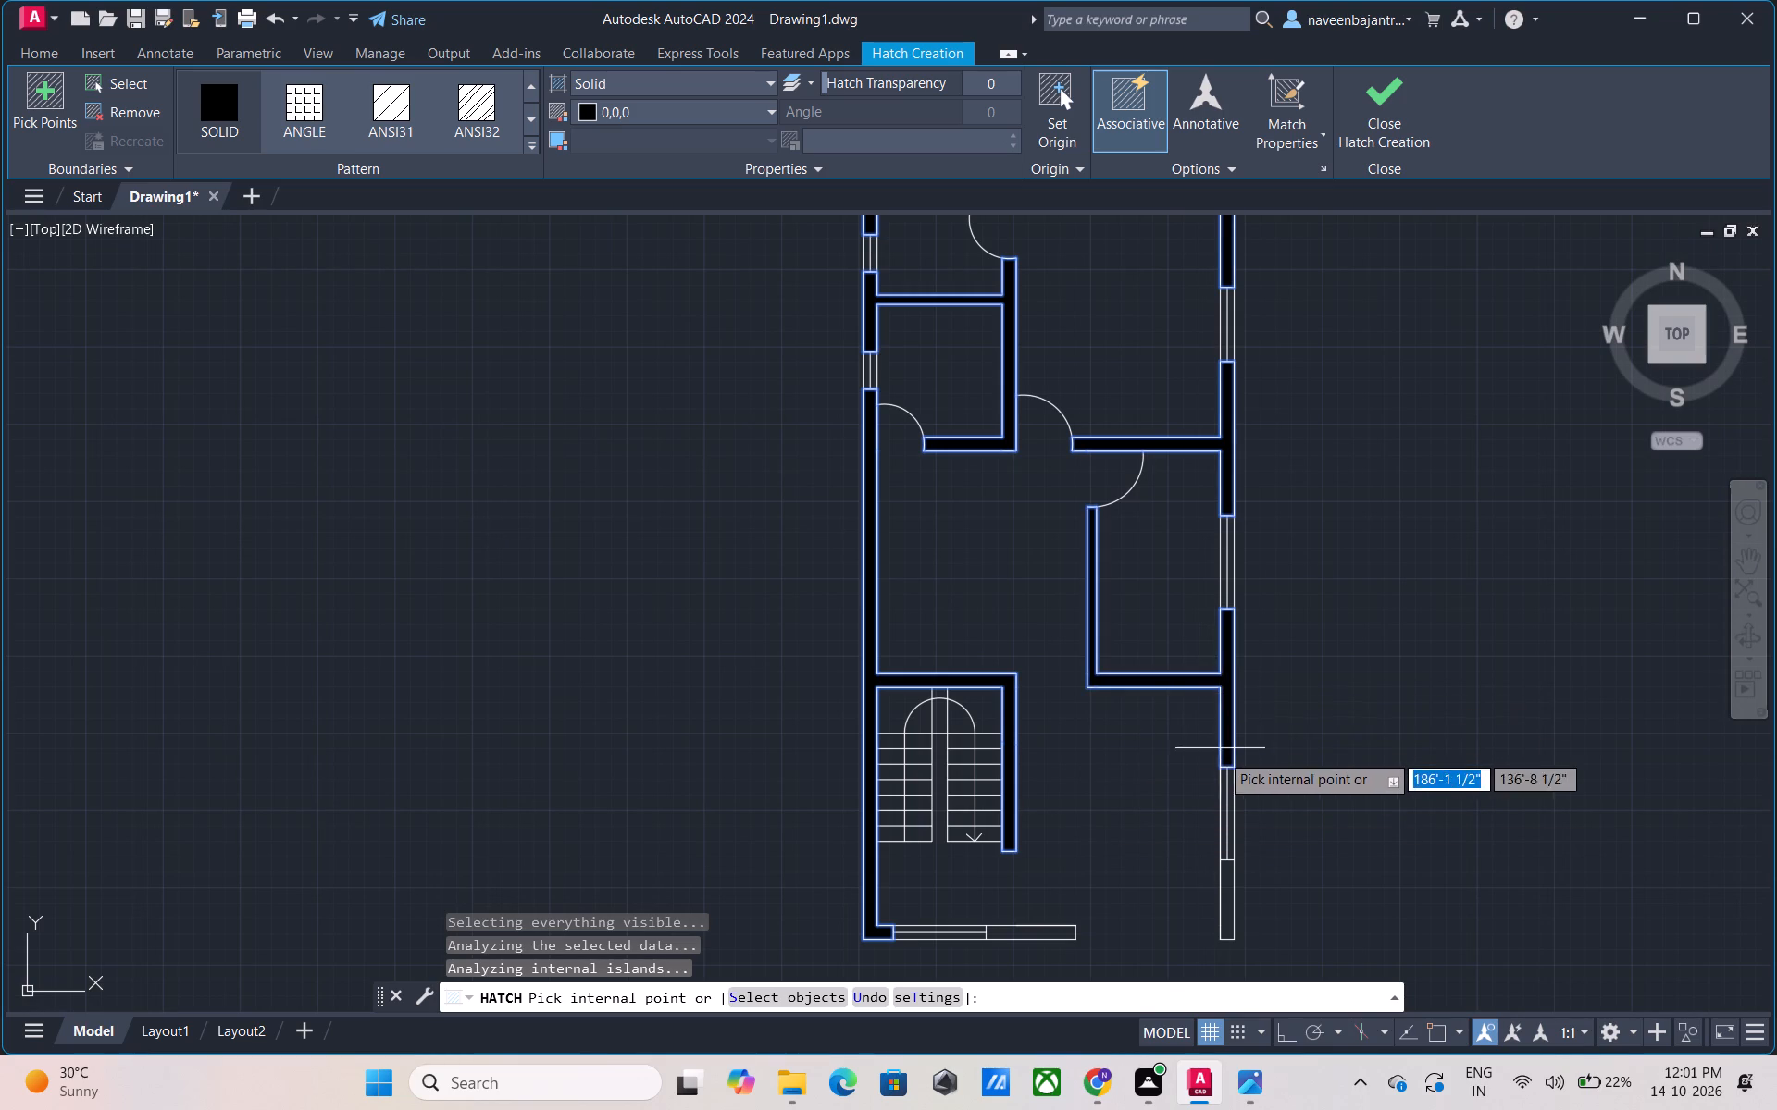
click(1228, 882)
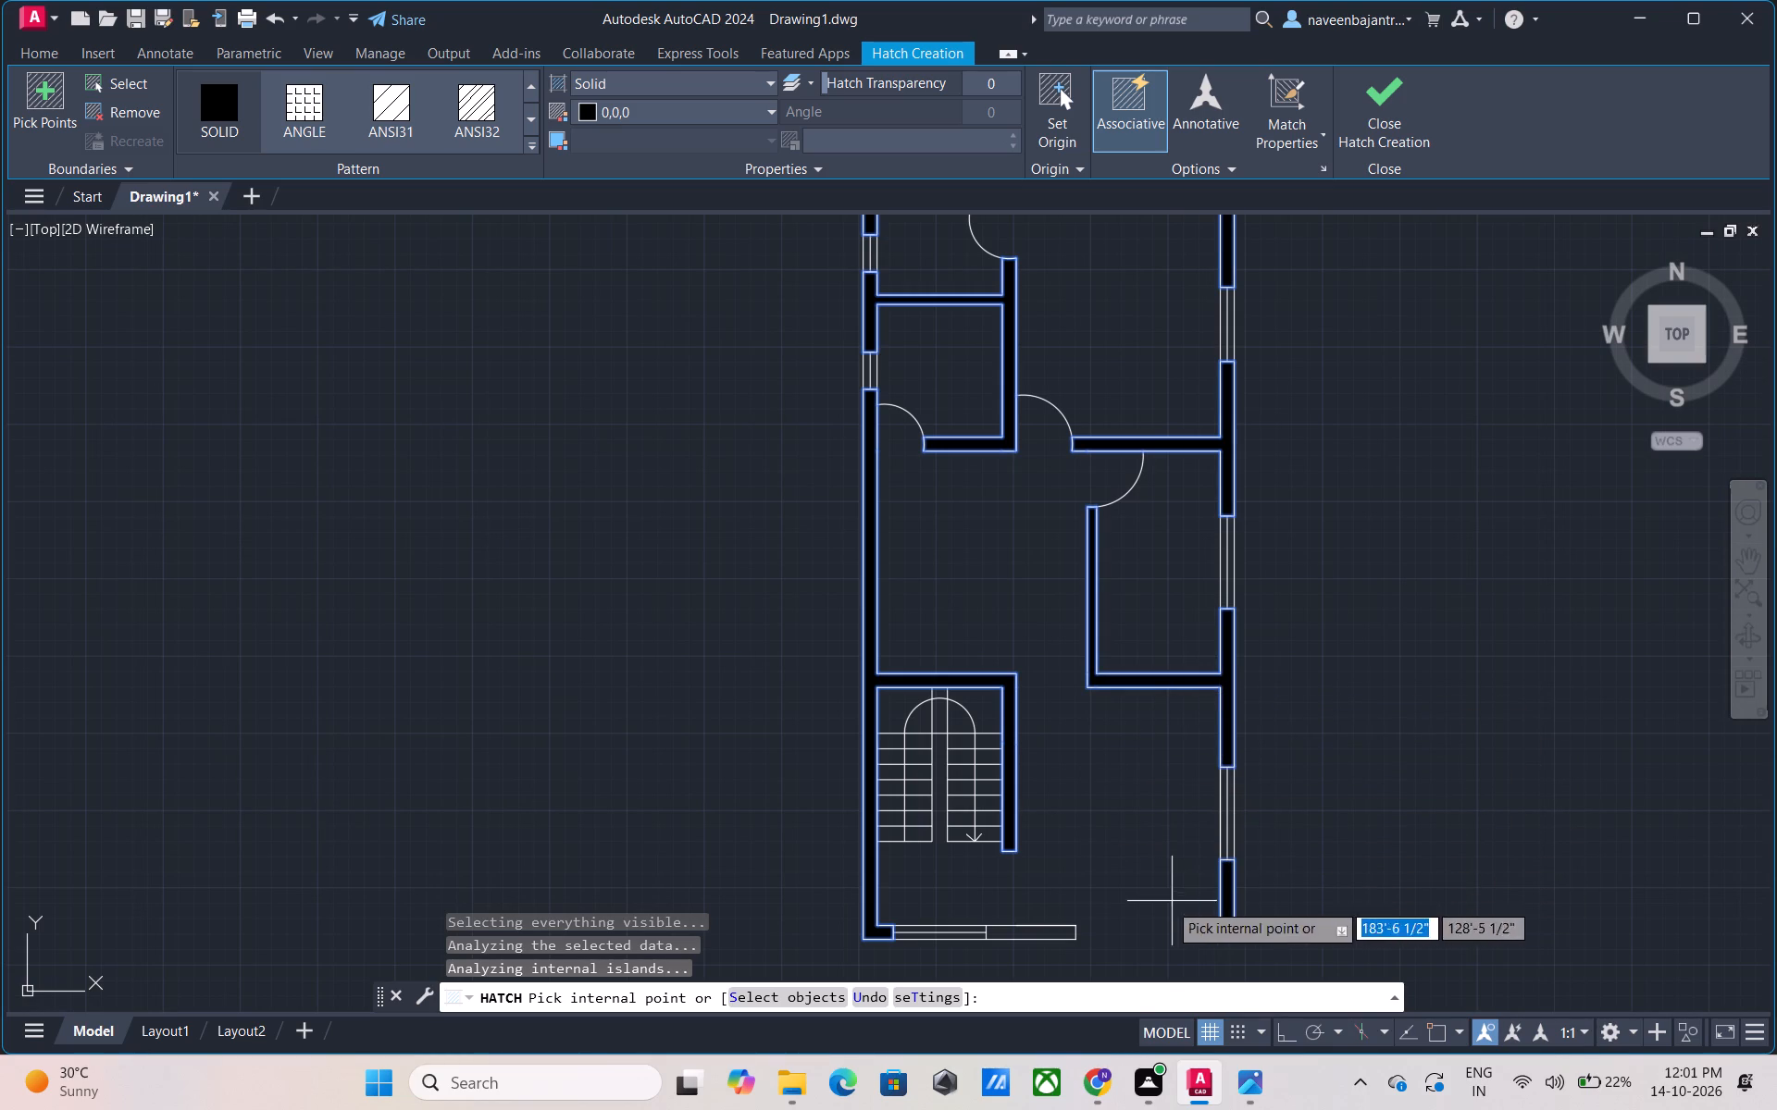
click(1038, 933)
key(Escape)
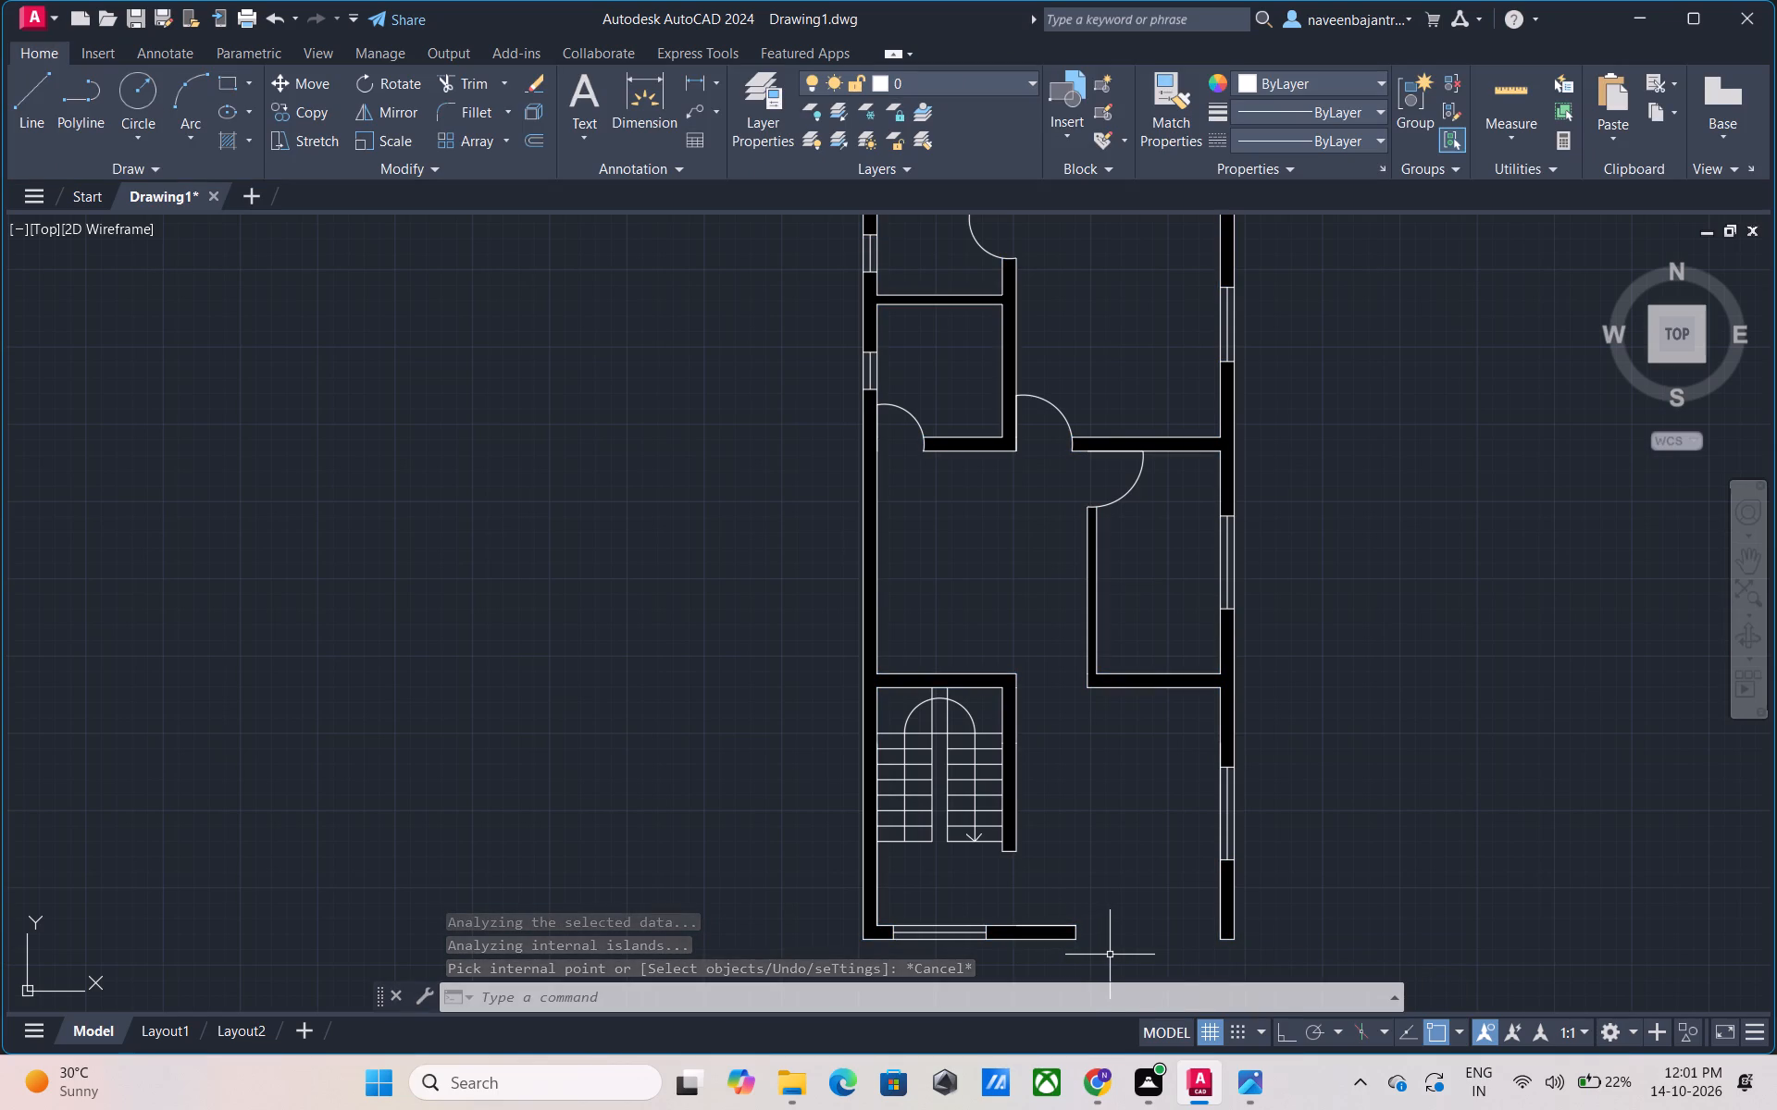
Insert the Bed - Queen block from DesignCenter's Home - Space Planner drawing into the empty area left of the floor plan.
scroll(1110, 955, down, 1)
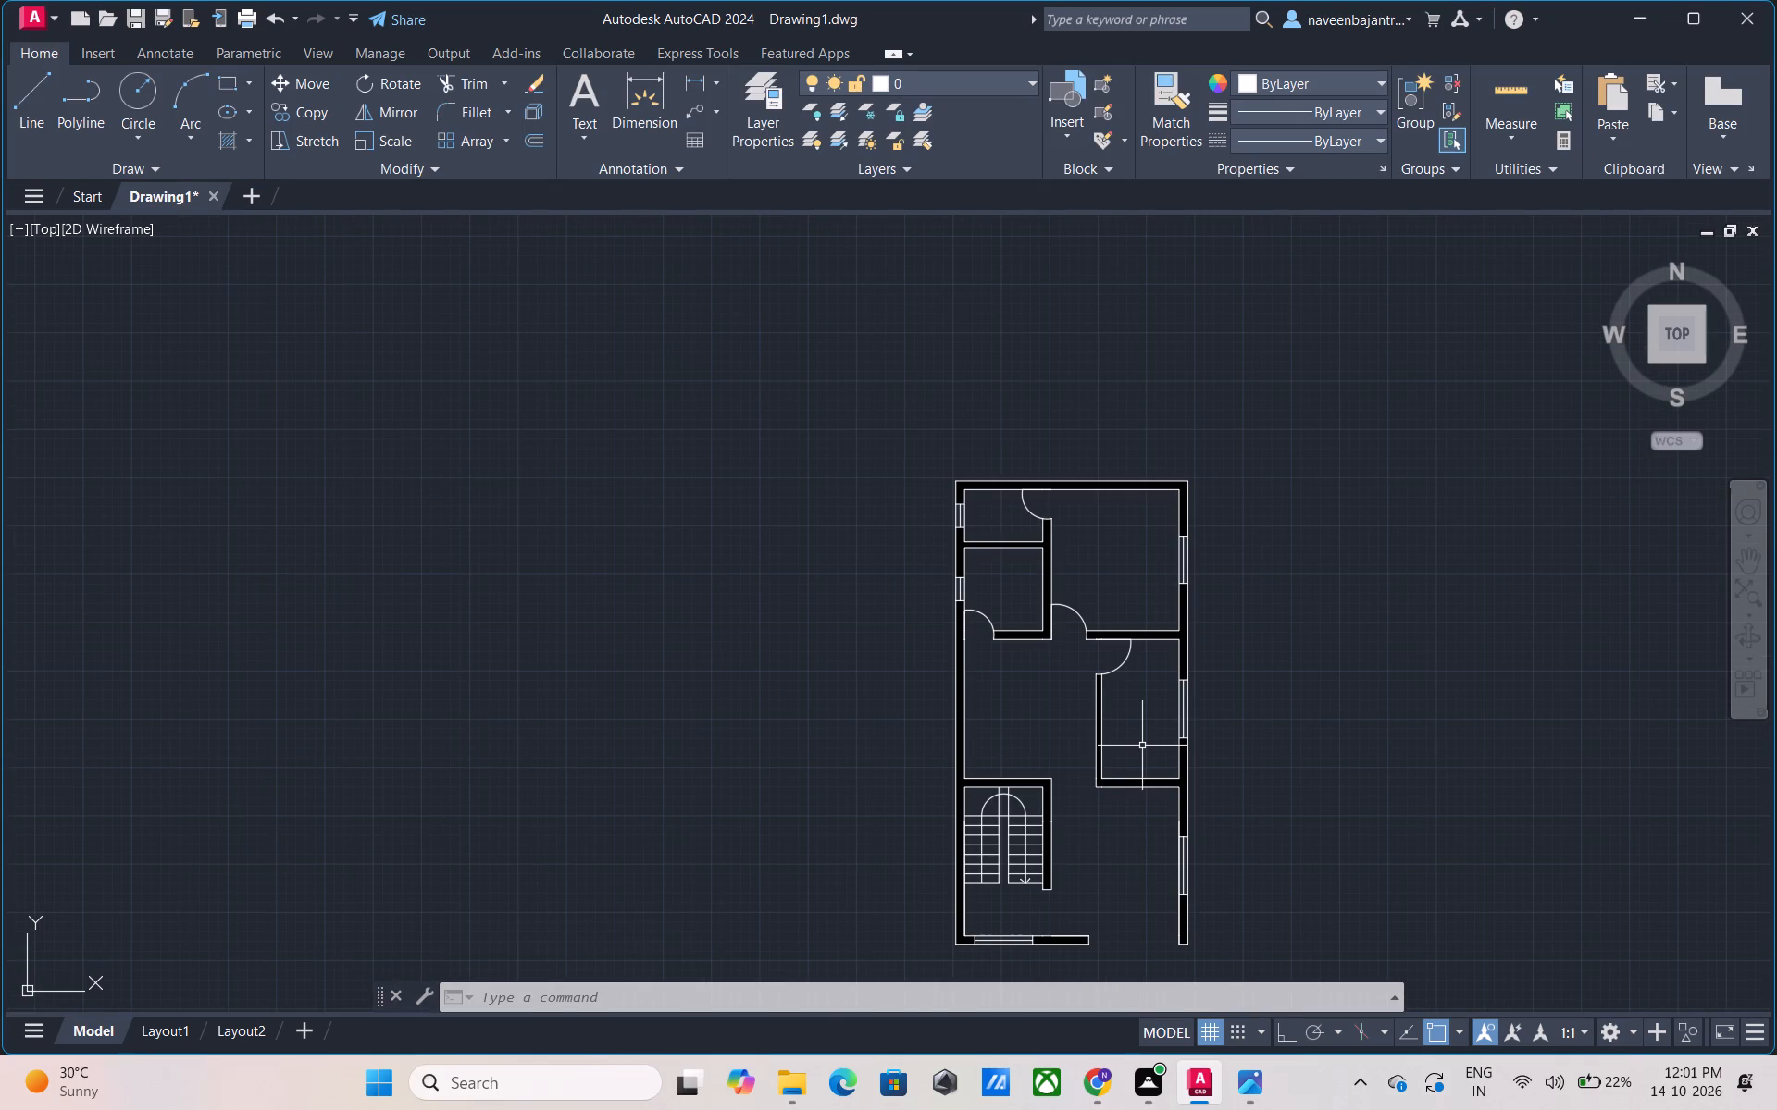
middle_drag(1142, 746, 1115, 779)
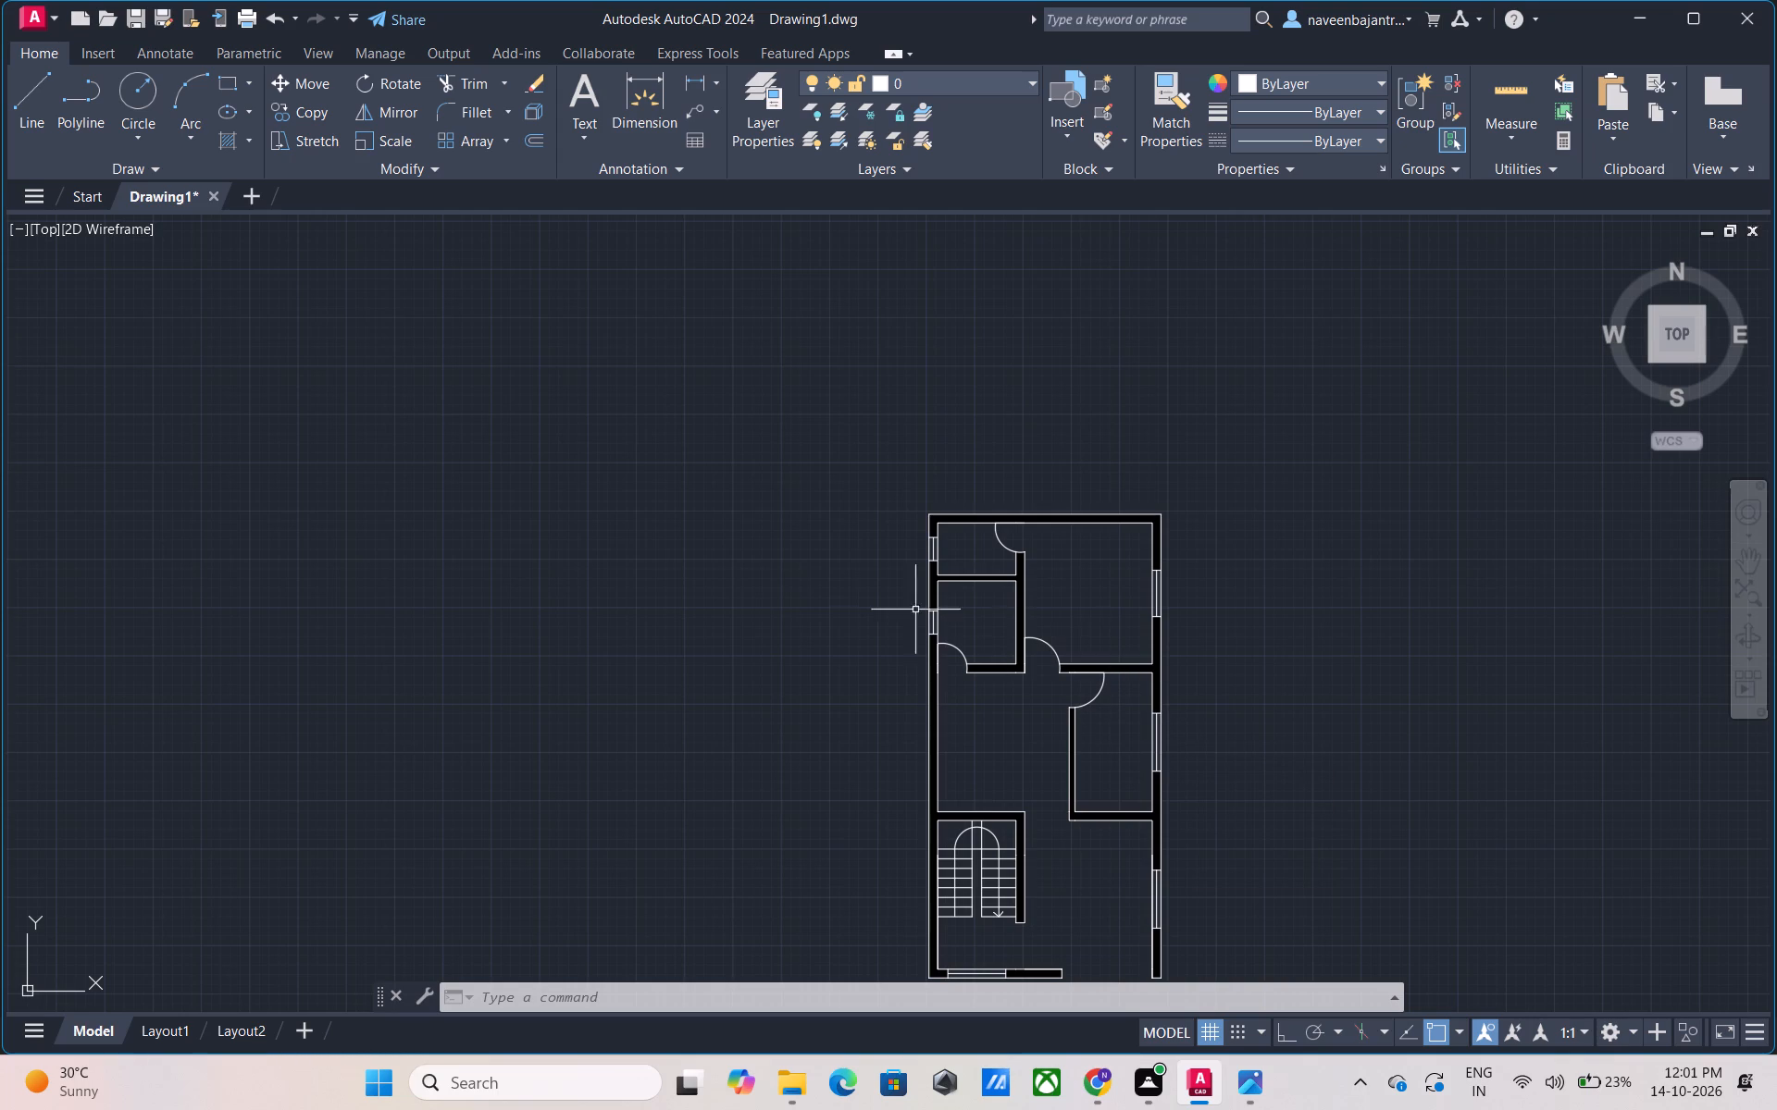
middle_drag(690, 664, 690, 598)
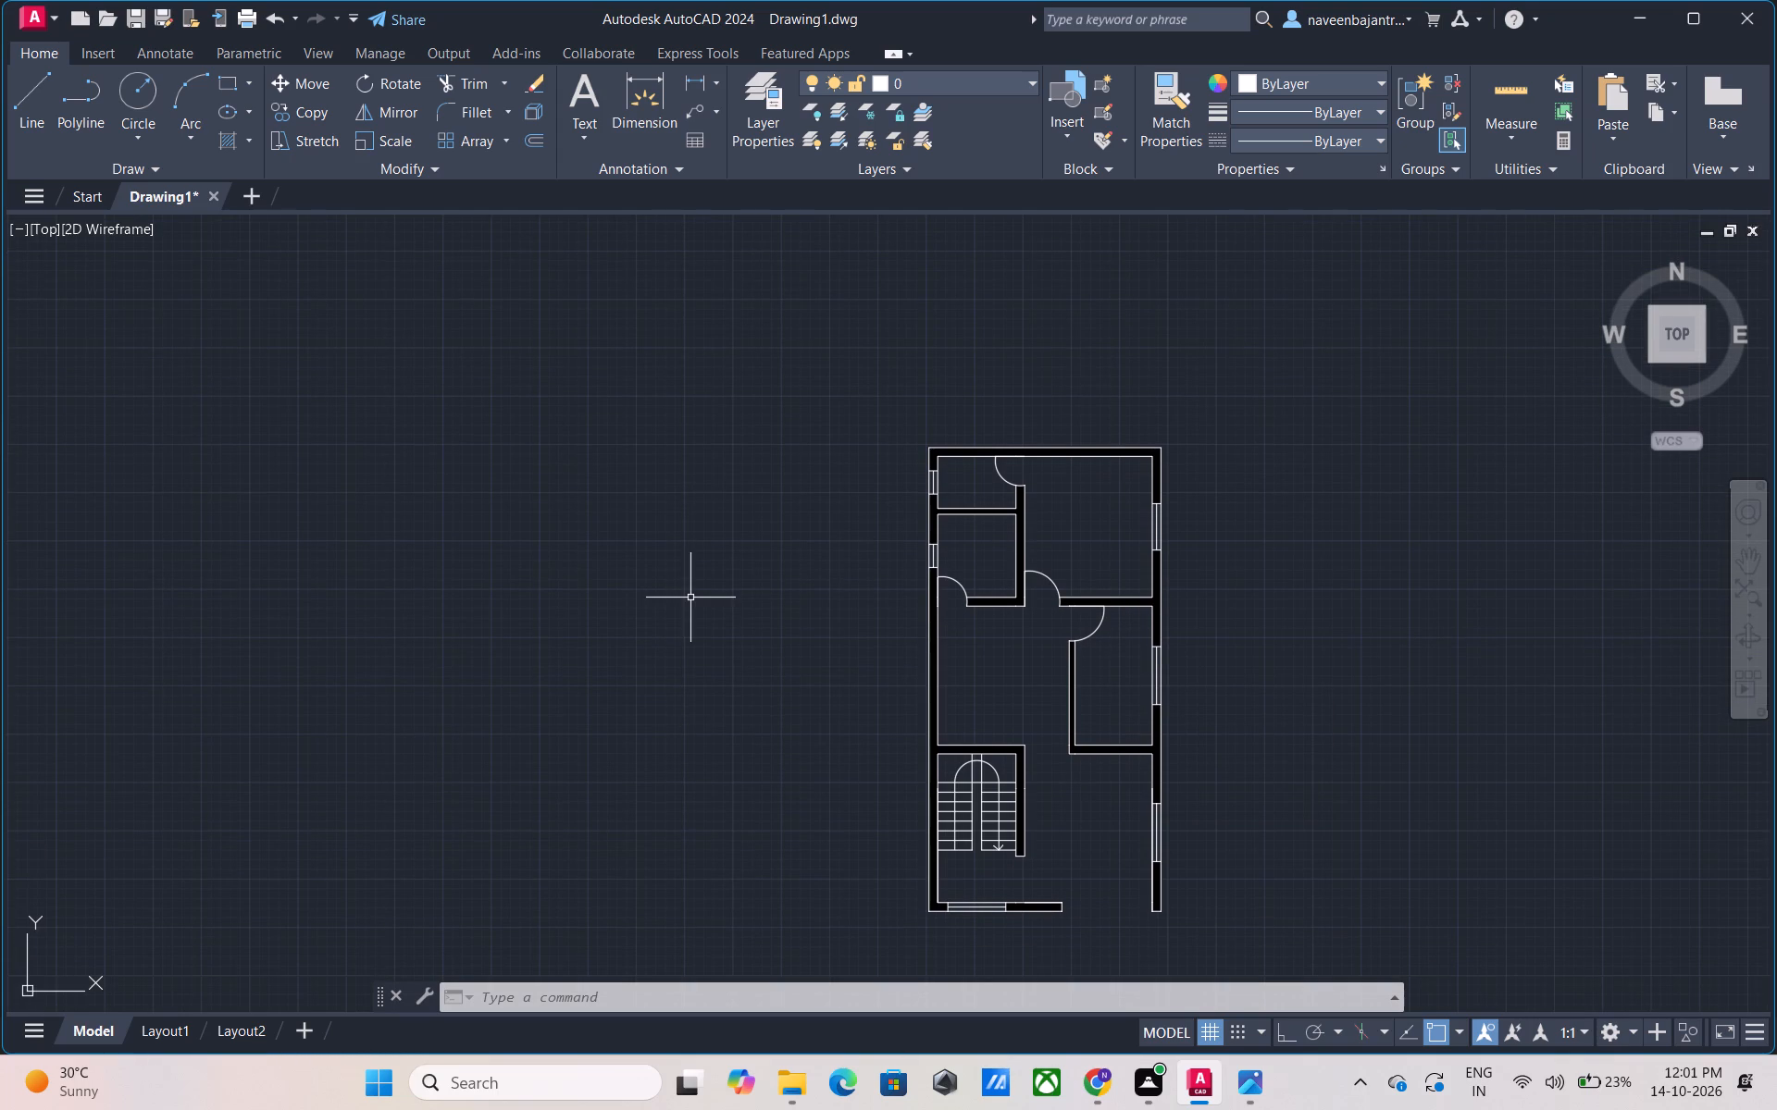
scroll(690, 598, down, 1)
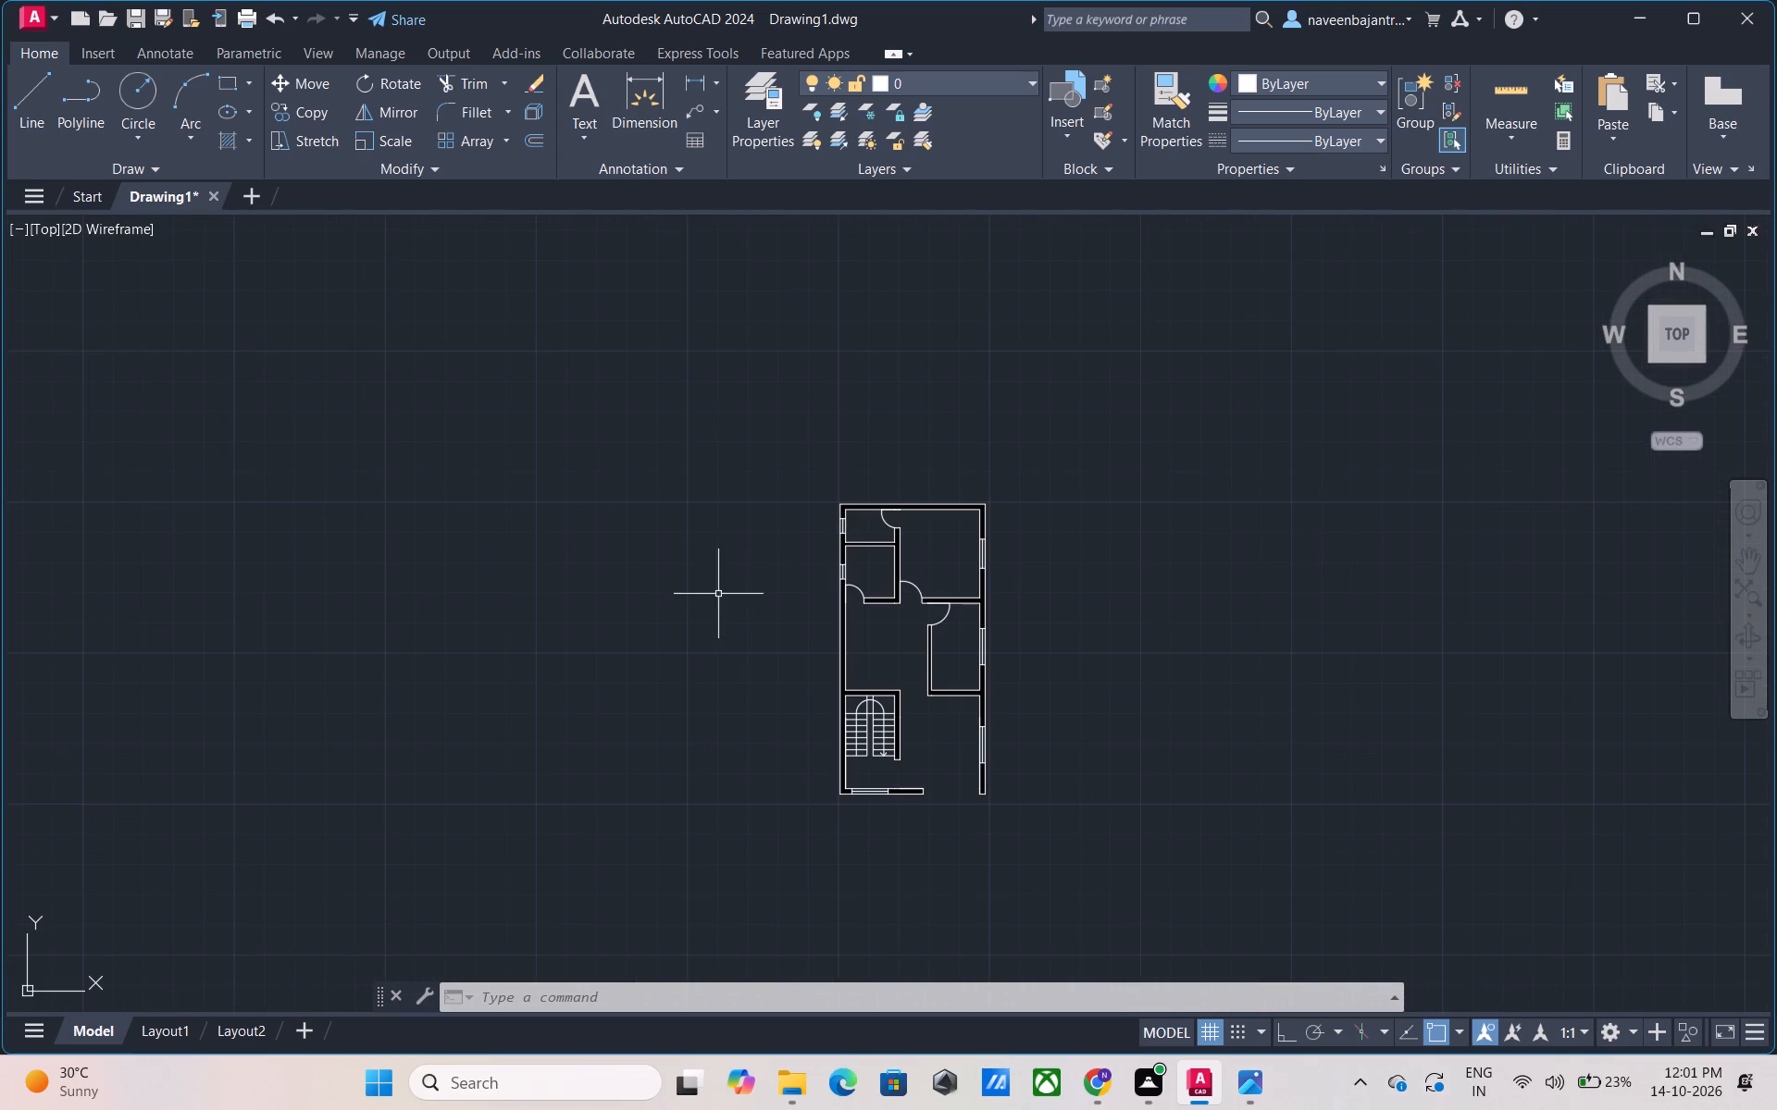
scroll(901, 512, up, 1)
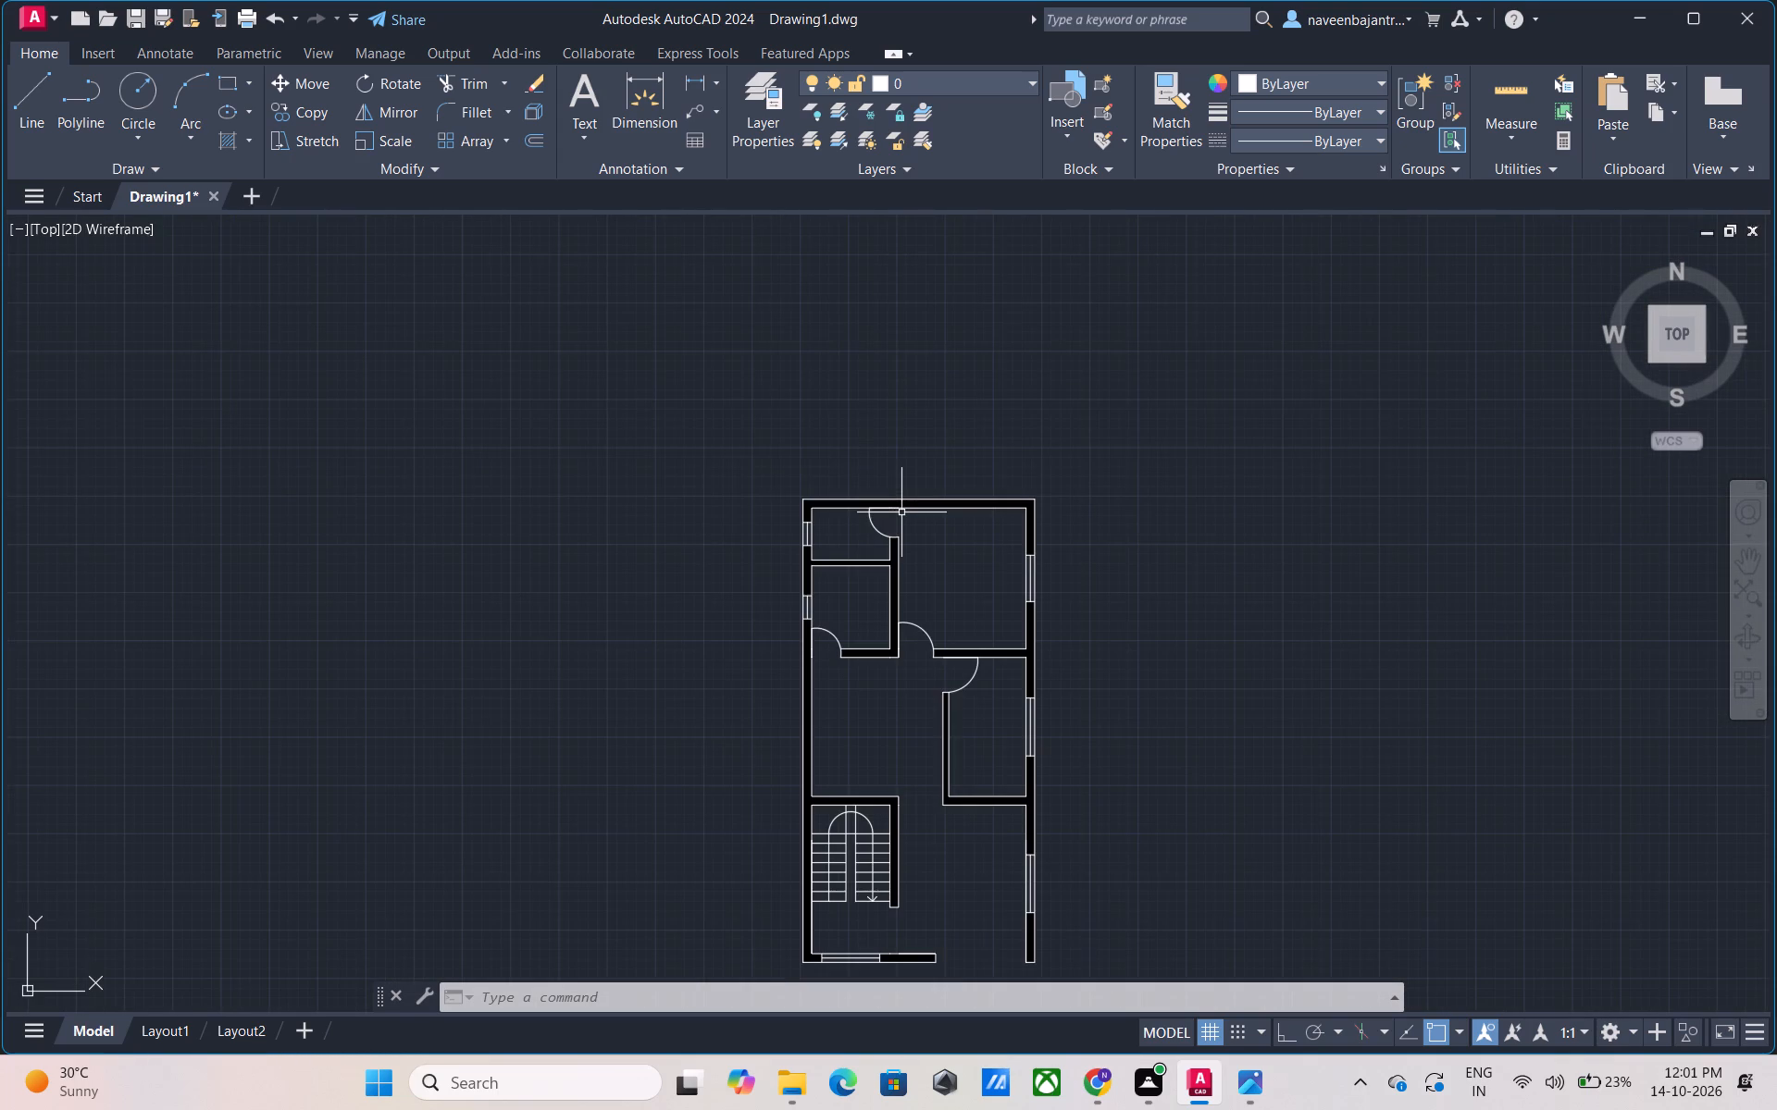
scroll(901, 512, up, 2)
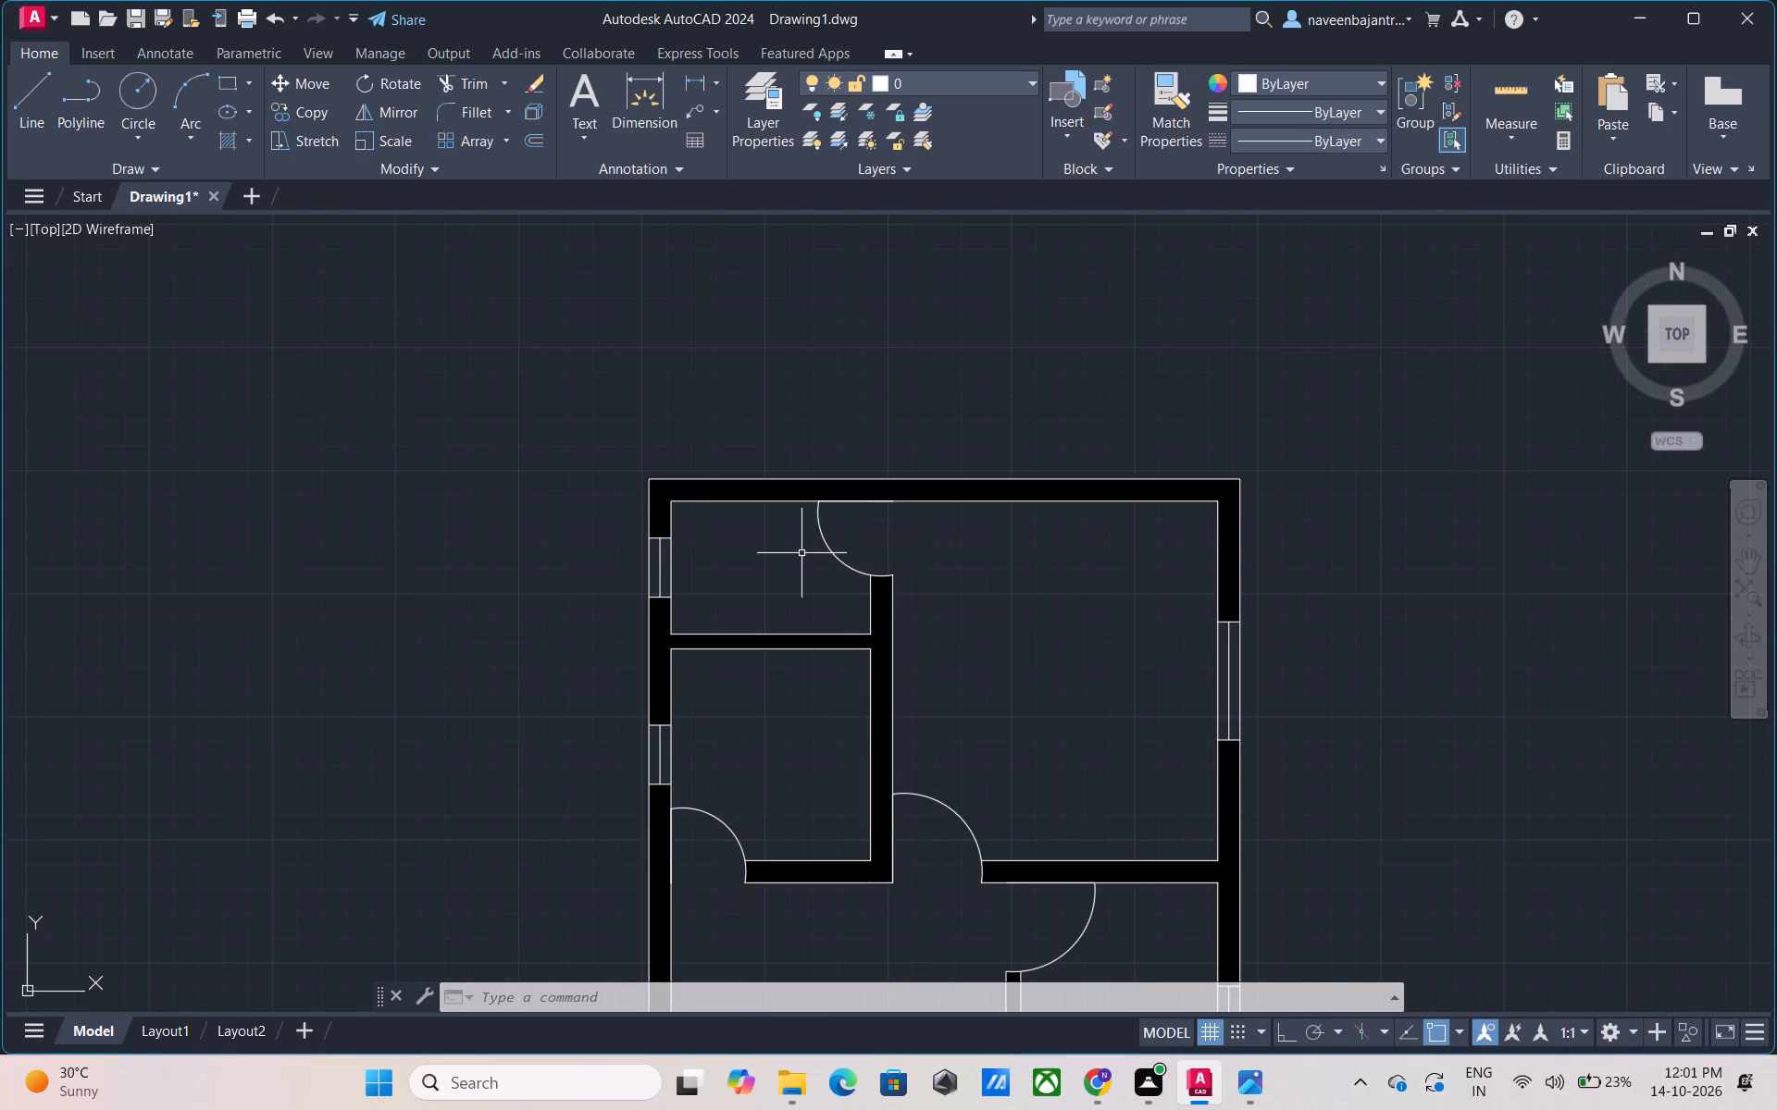
key(Escape)
key(s)
key(Escape)
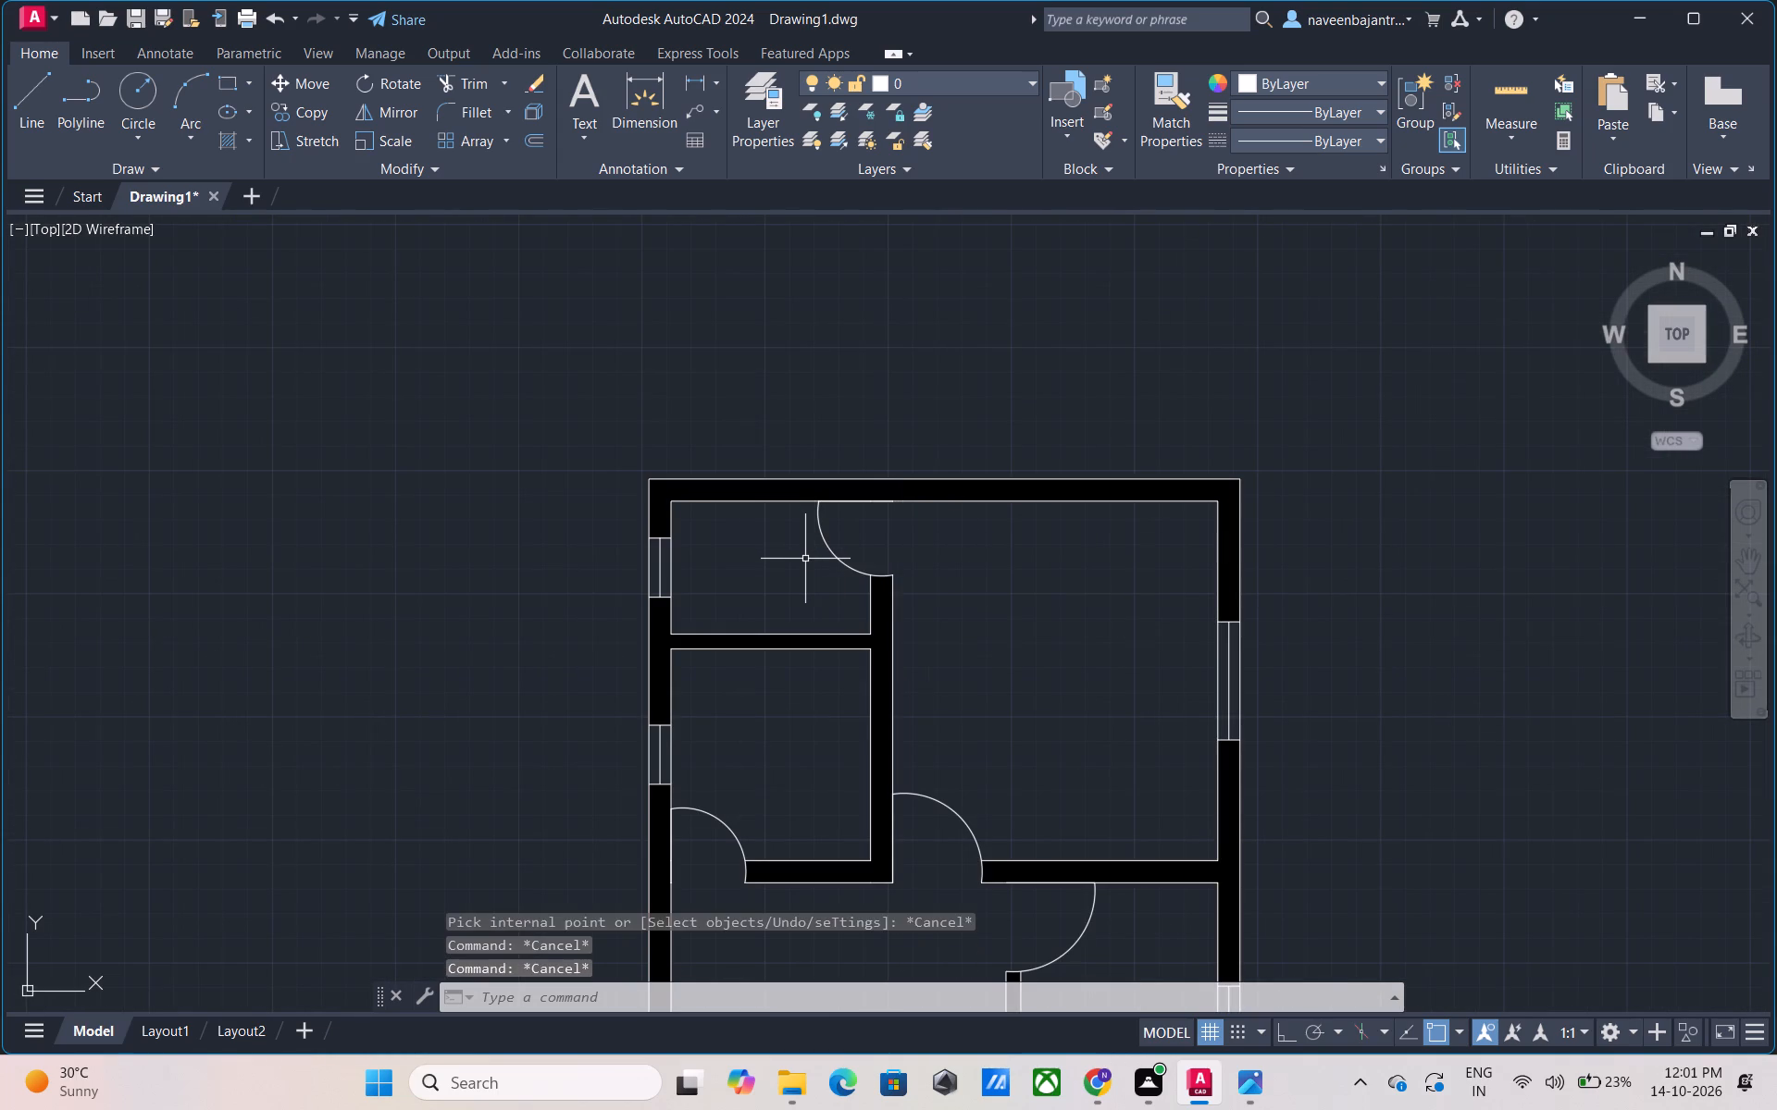
text(DC)
key(space)
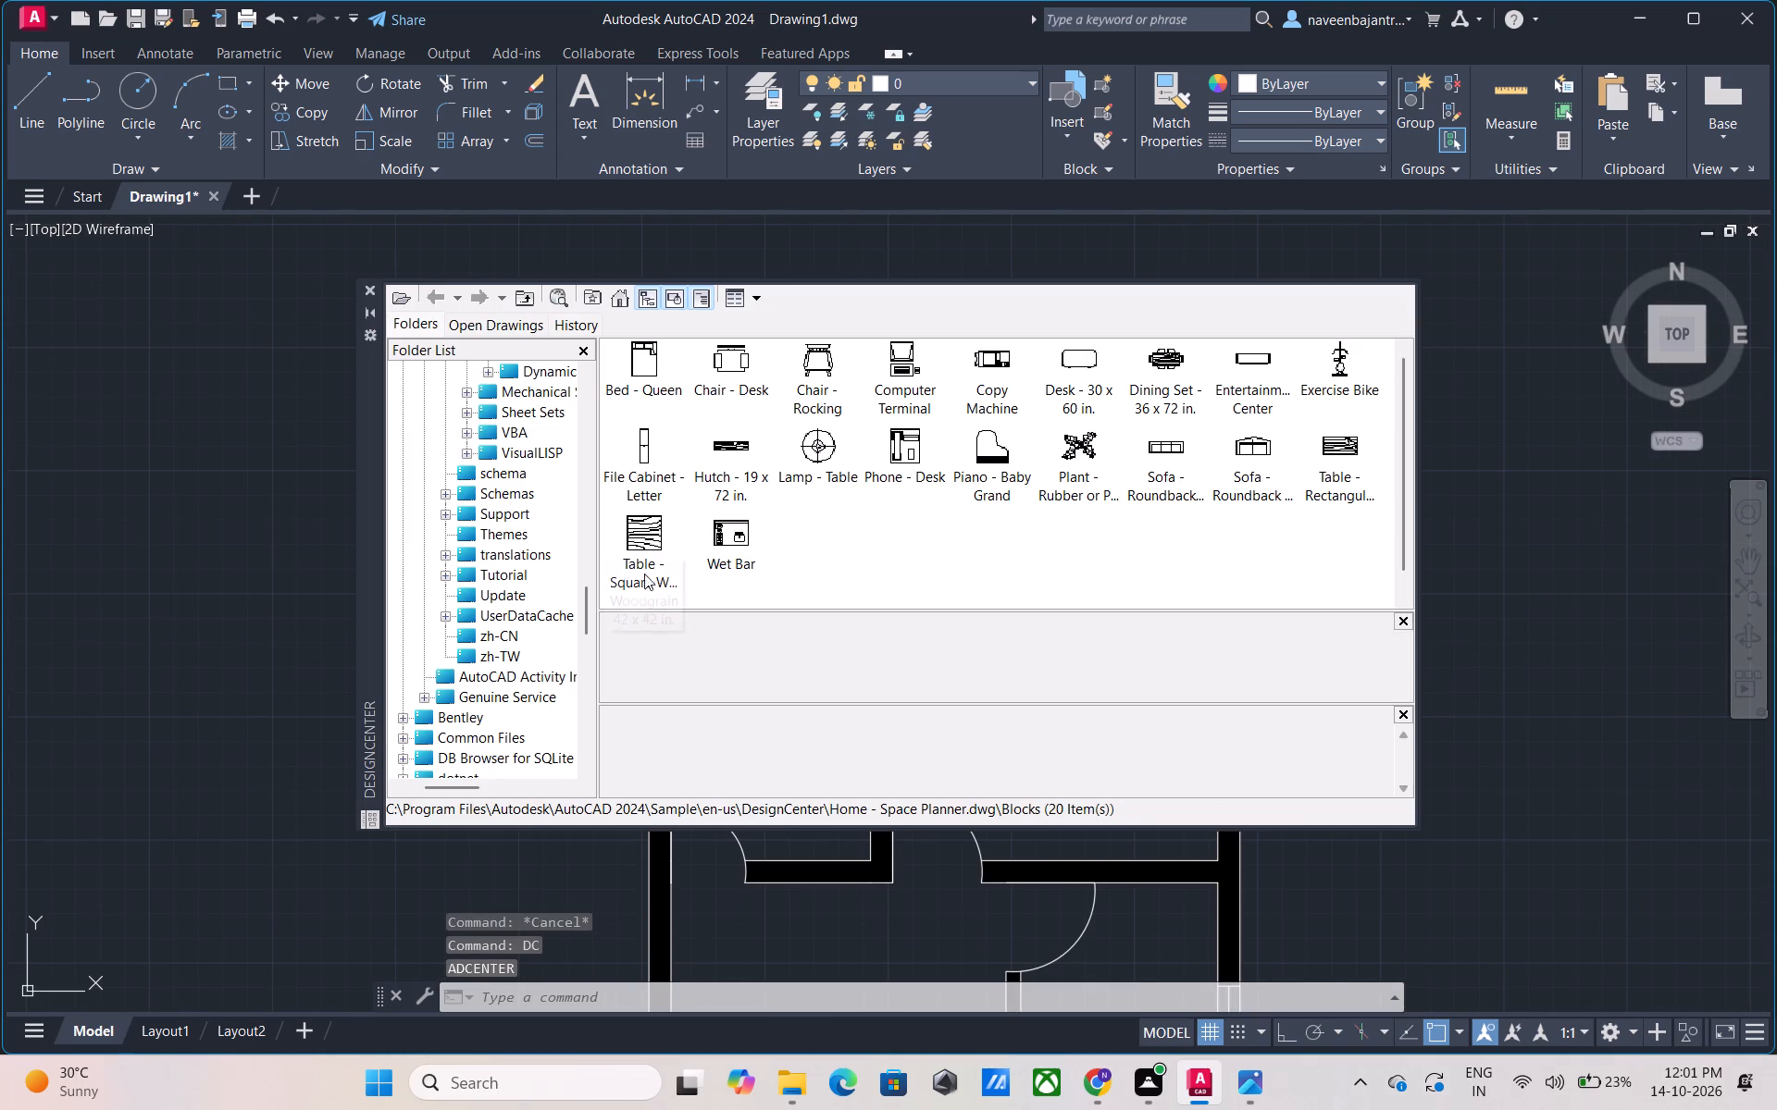
drag(648, 362, 216, 535)
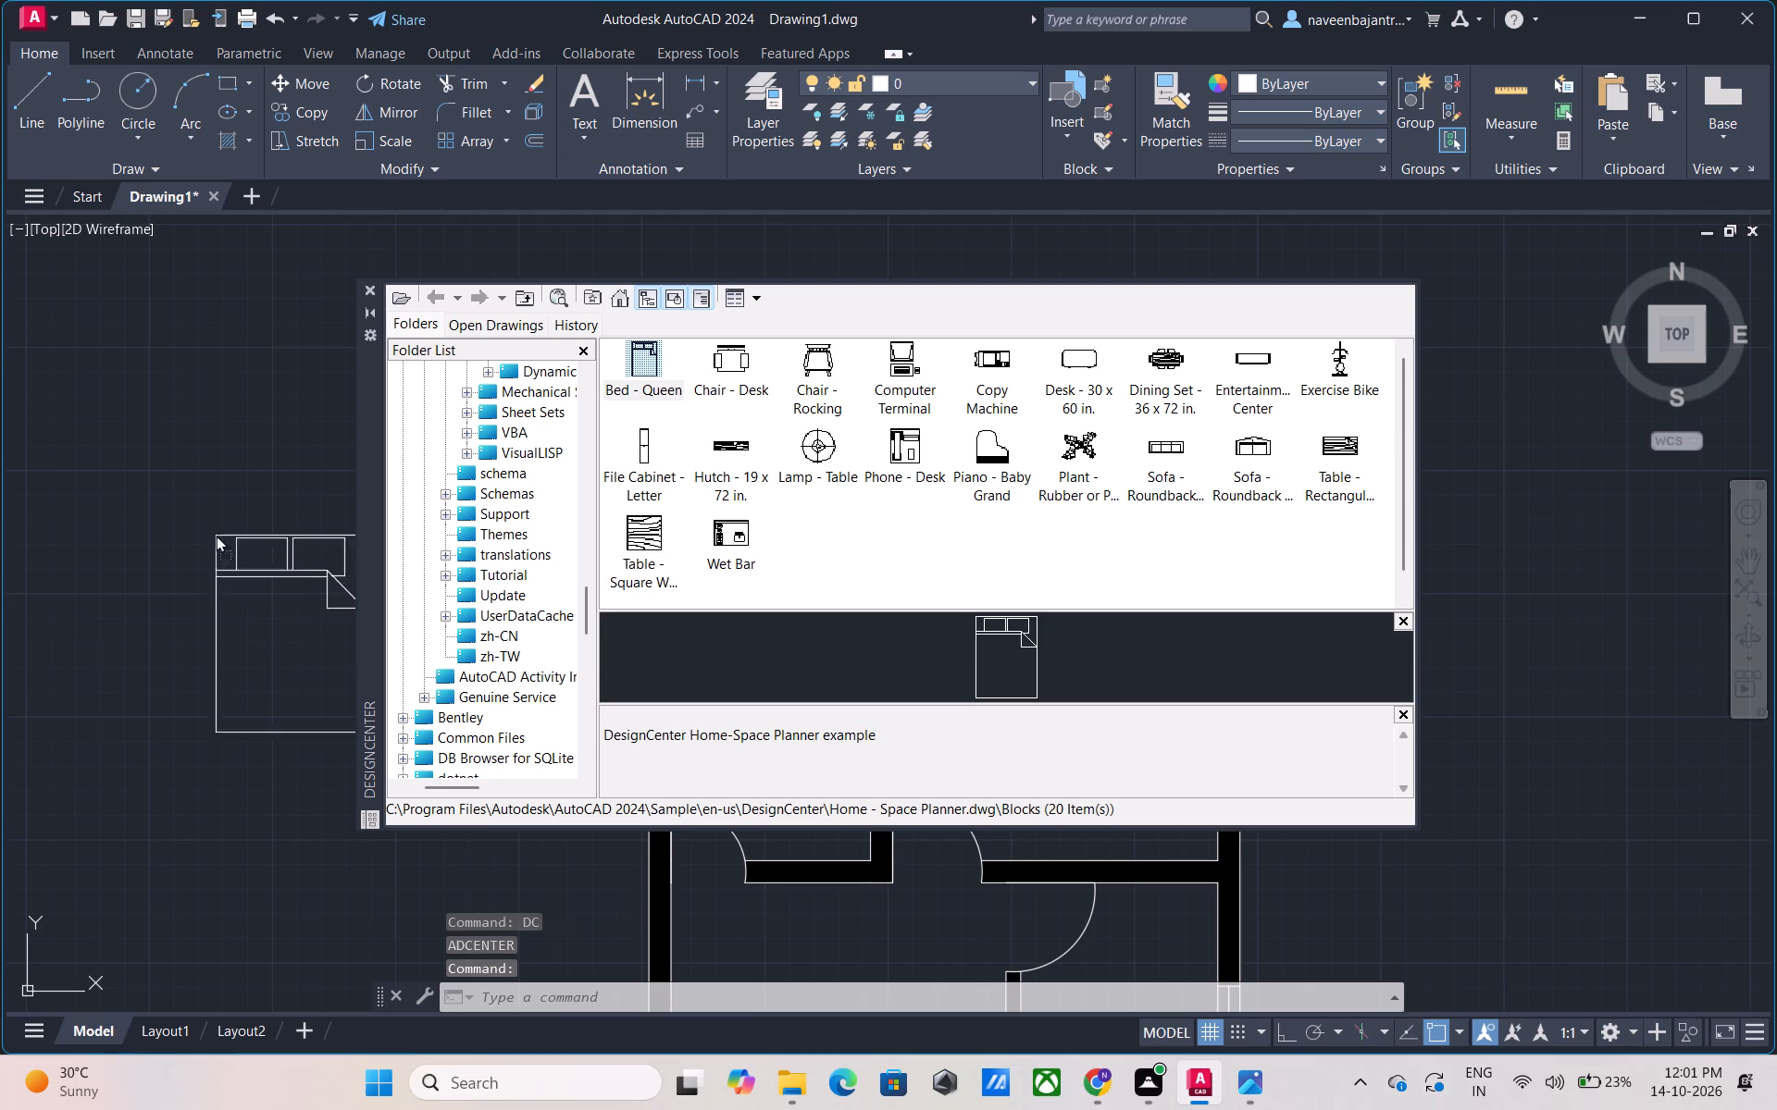
Close DesignCenter and move the queen bed by its upper-right corner into the upper-right bedroom, with its headboard just below the top wall.
drag(216, 535, 164, 507)
click(372, 288)
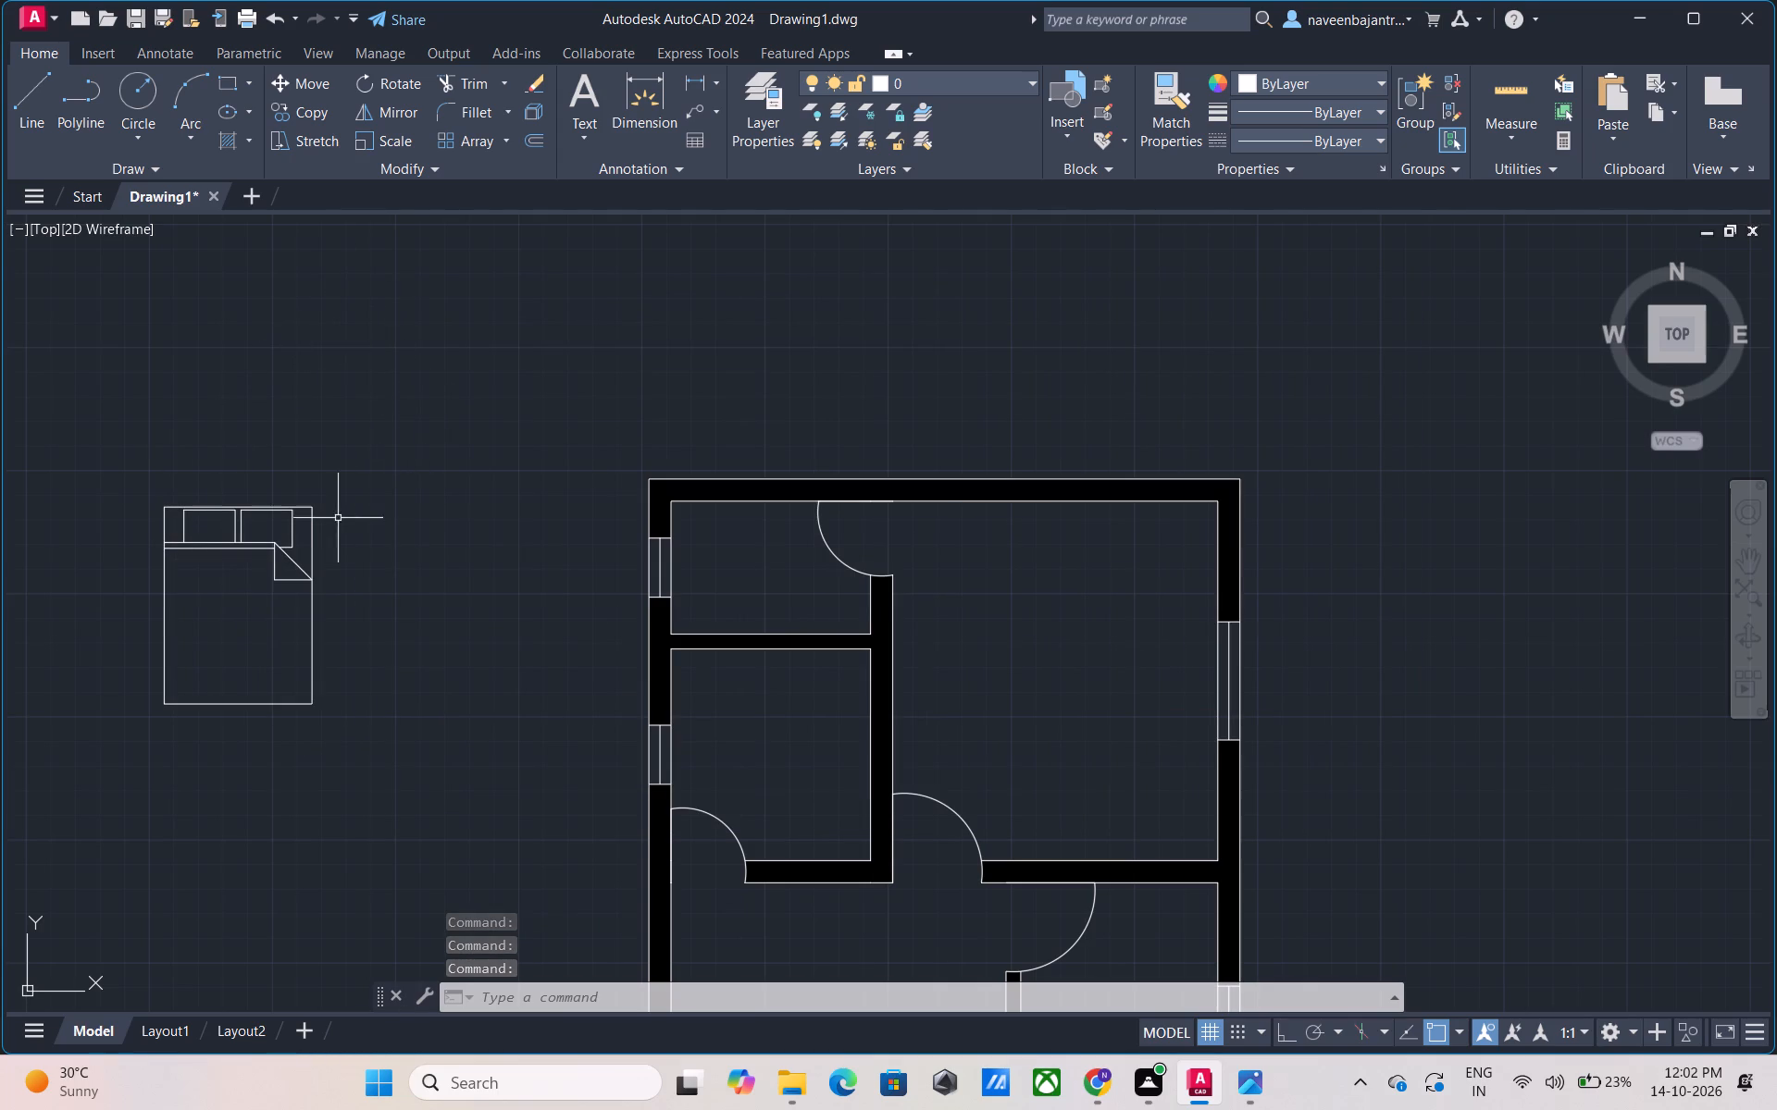
click(314, 512)
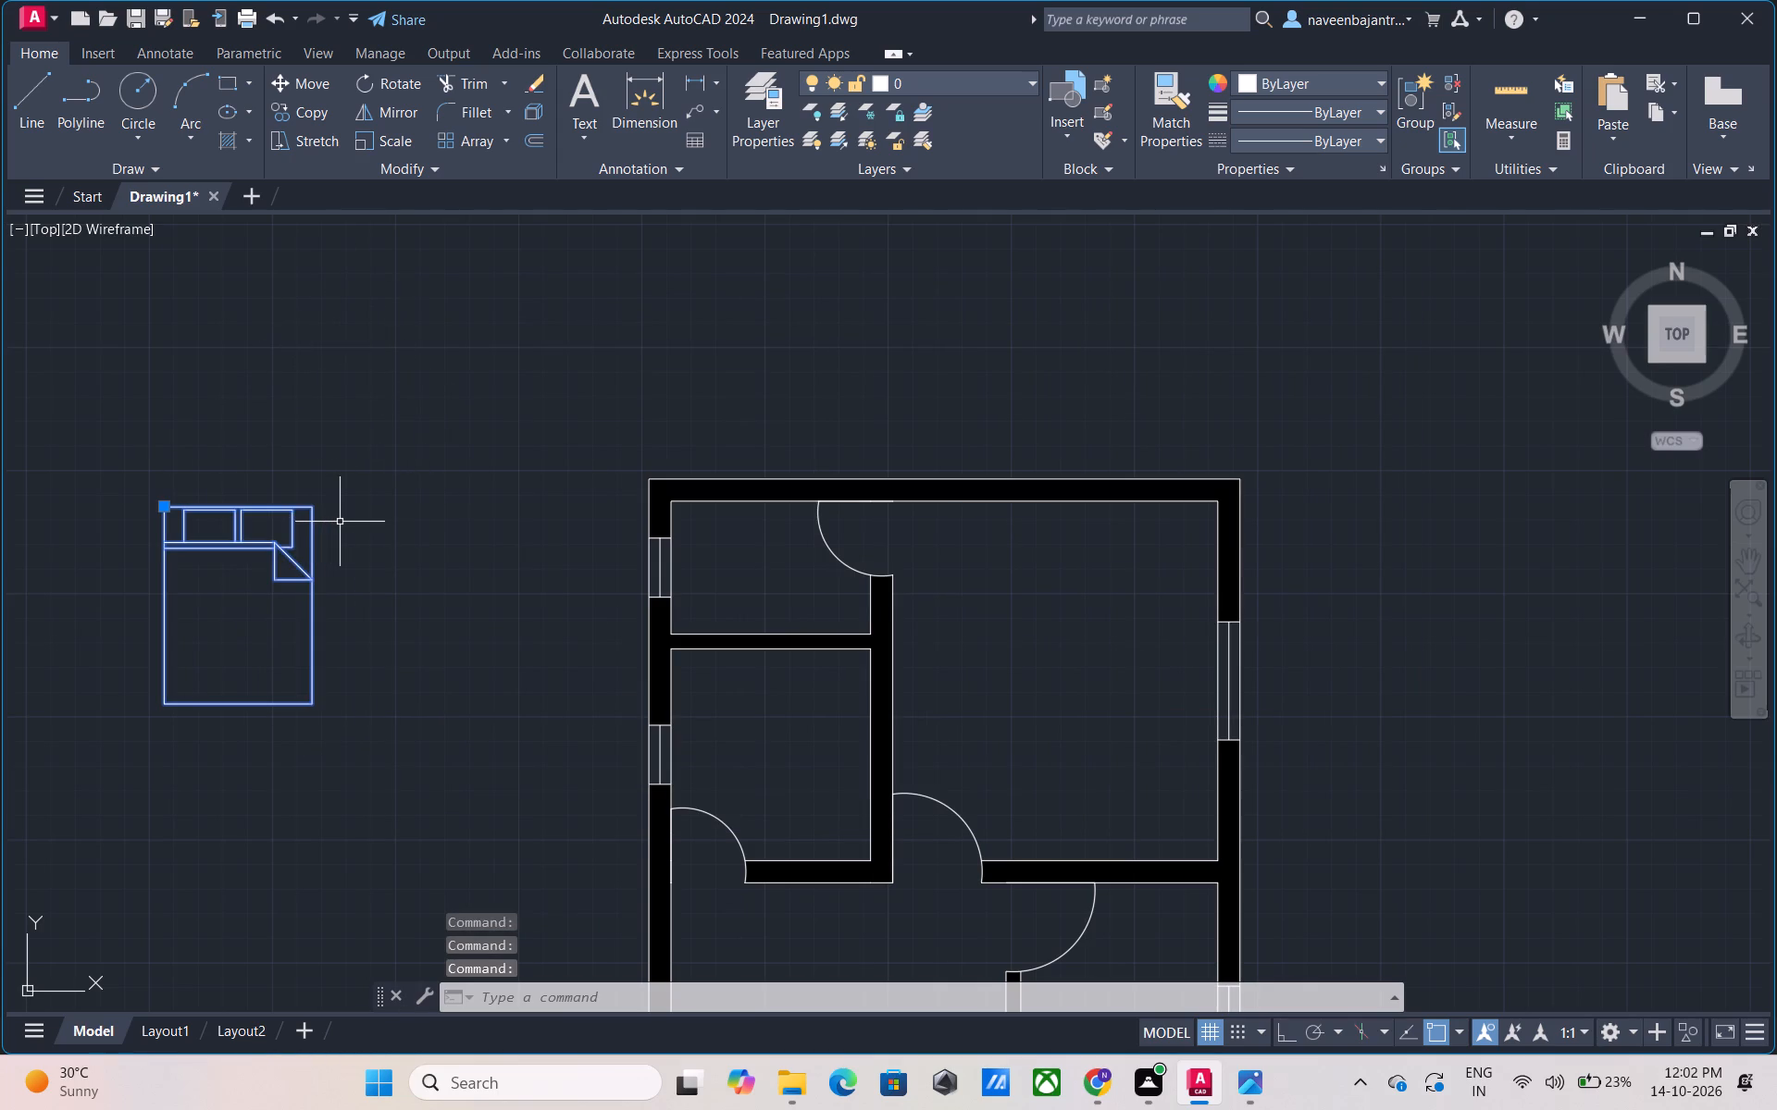
text(M)
key(space)
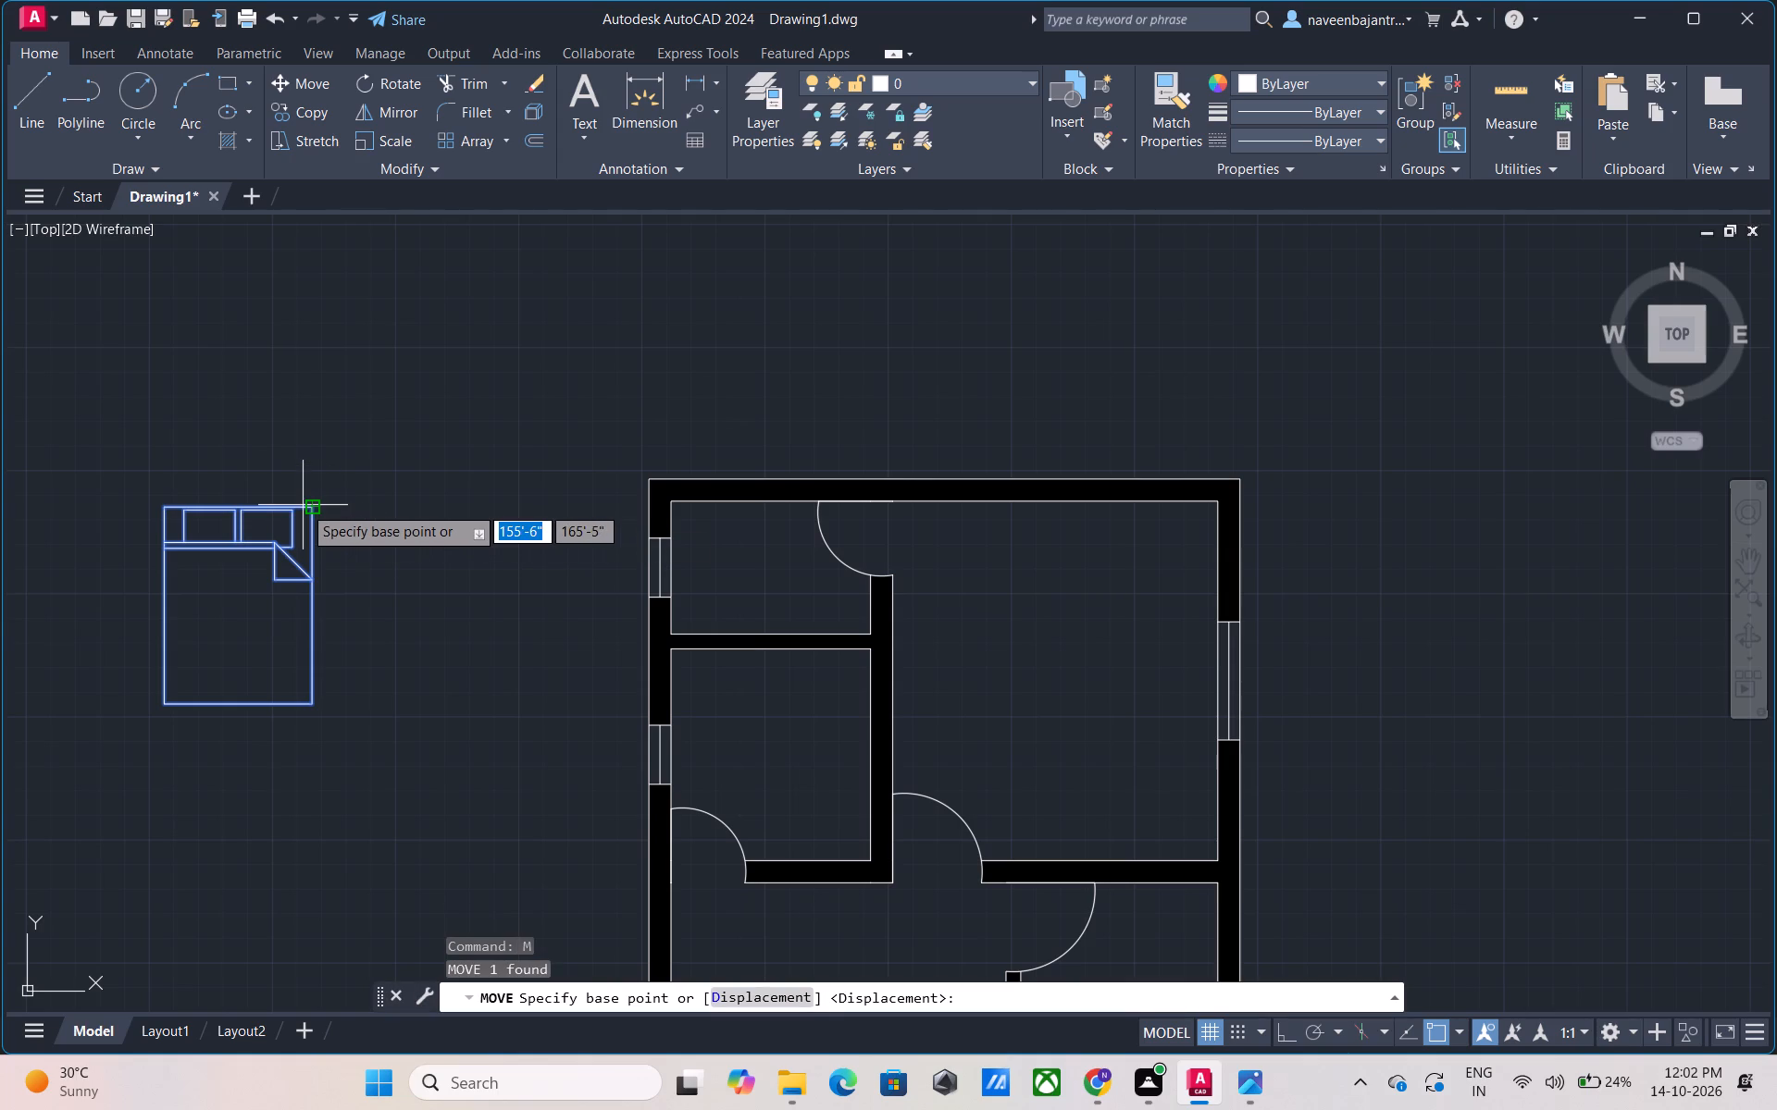
click(315, 506)
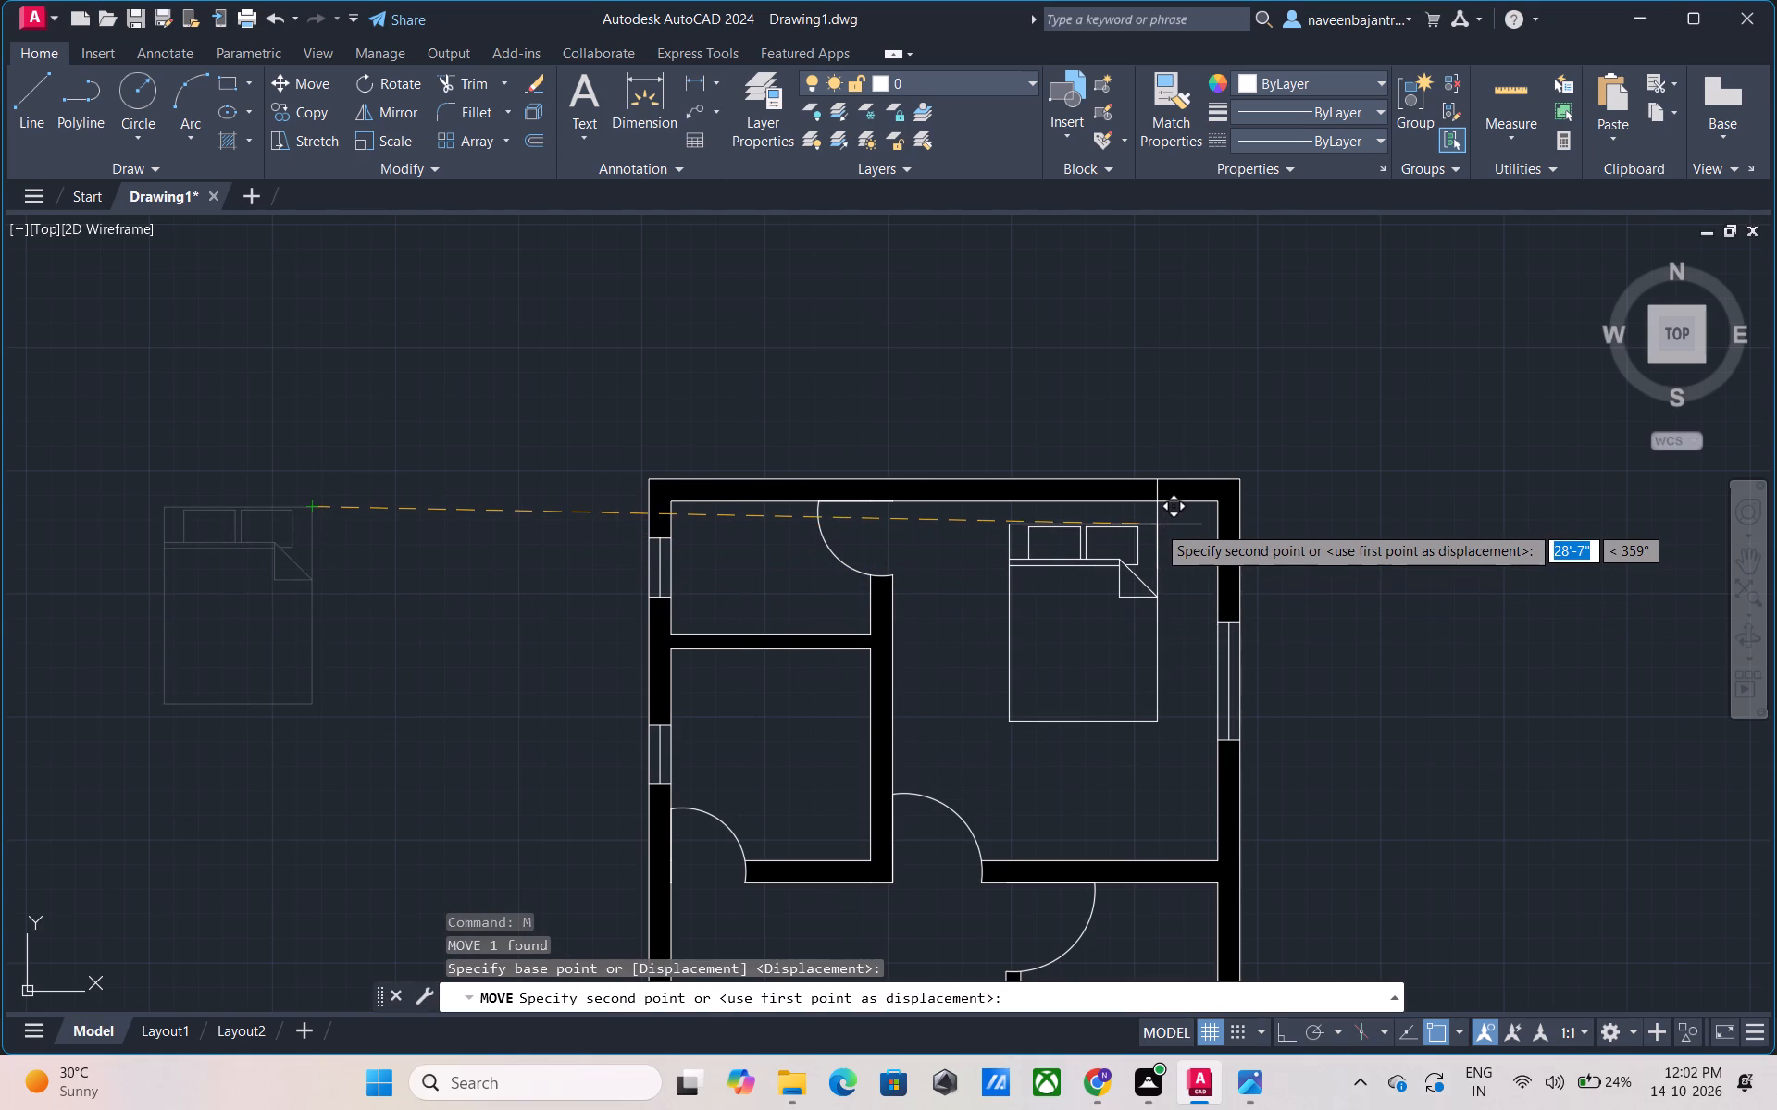
scroll(1157, 524, up, 1)
middle_drag(1157, 524, 1132, 586)
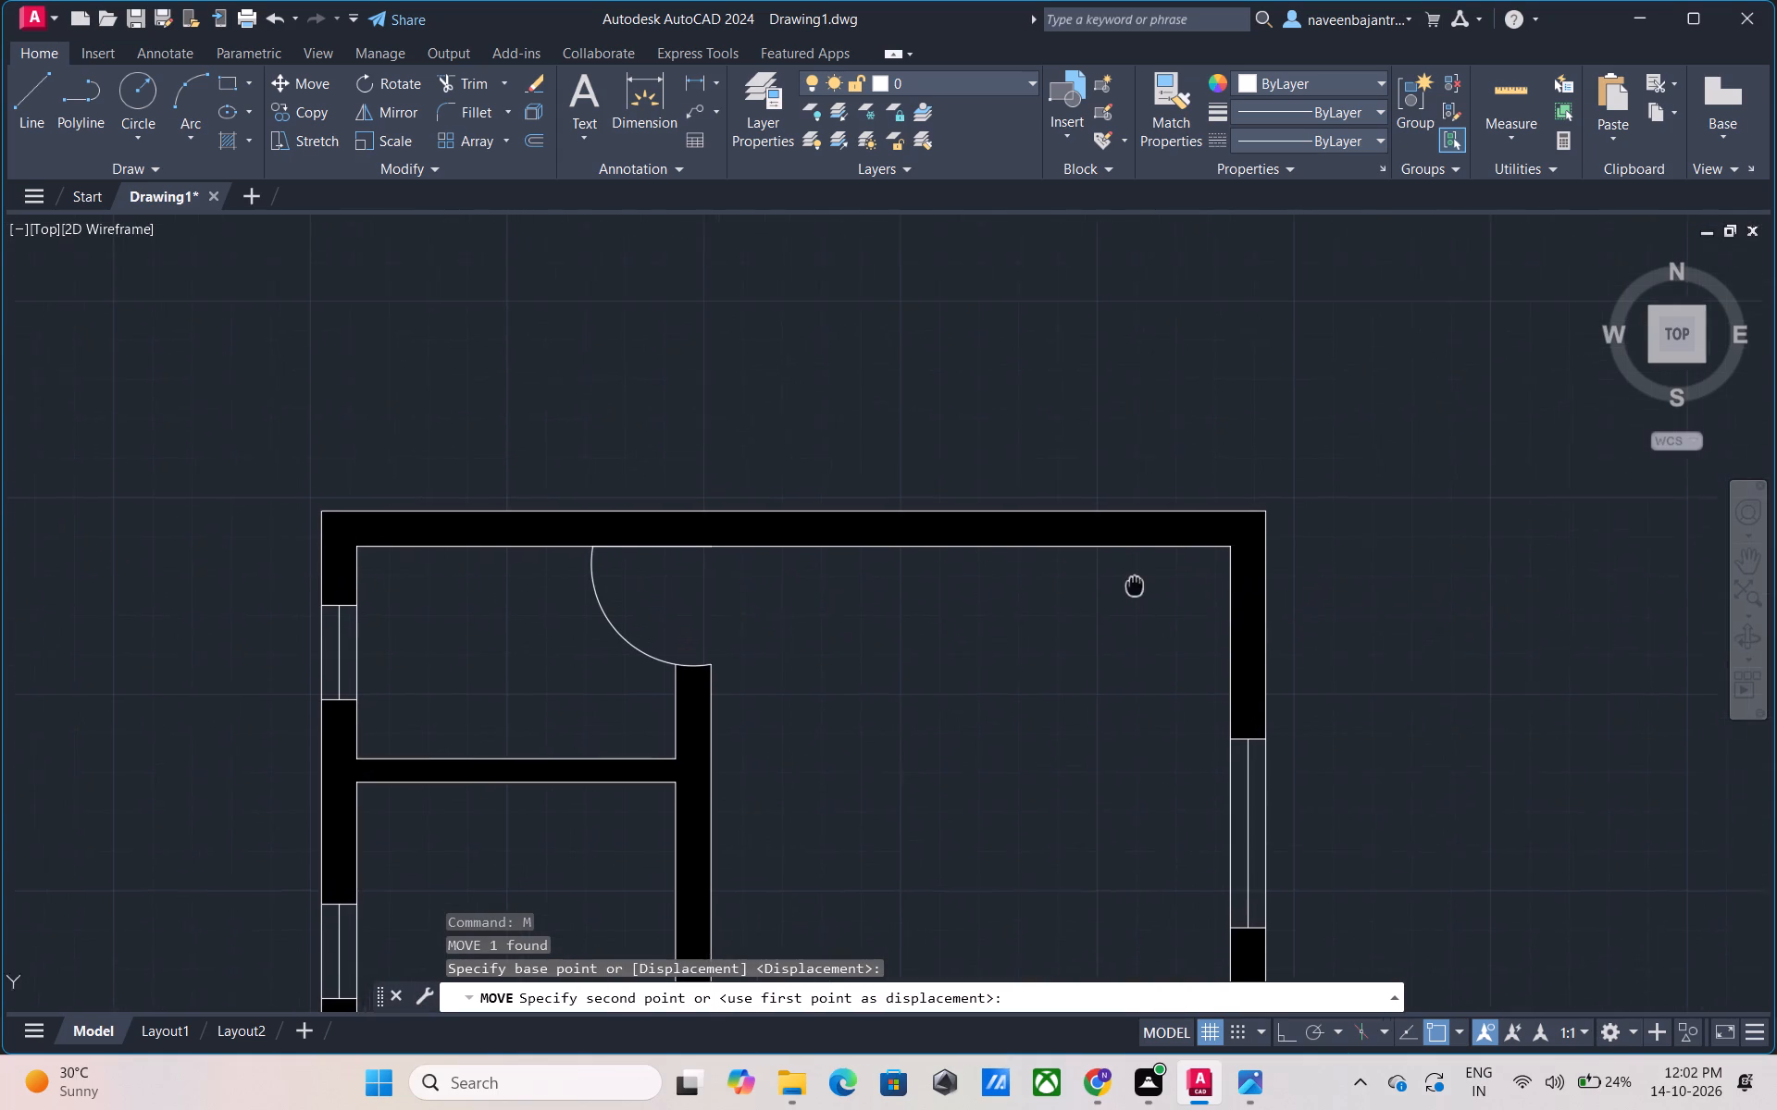
middle_drag(1132, 586, 1110, 624)
scroll(1112, 605, up, 3)
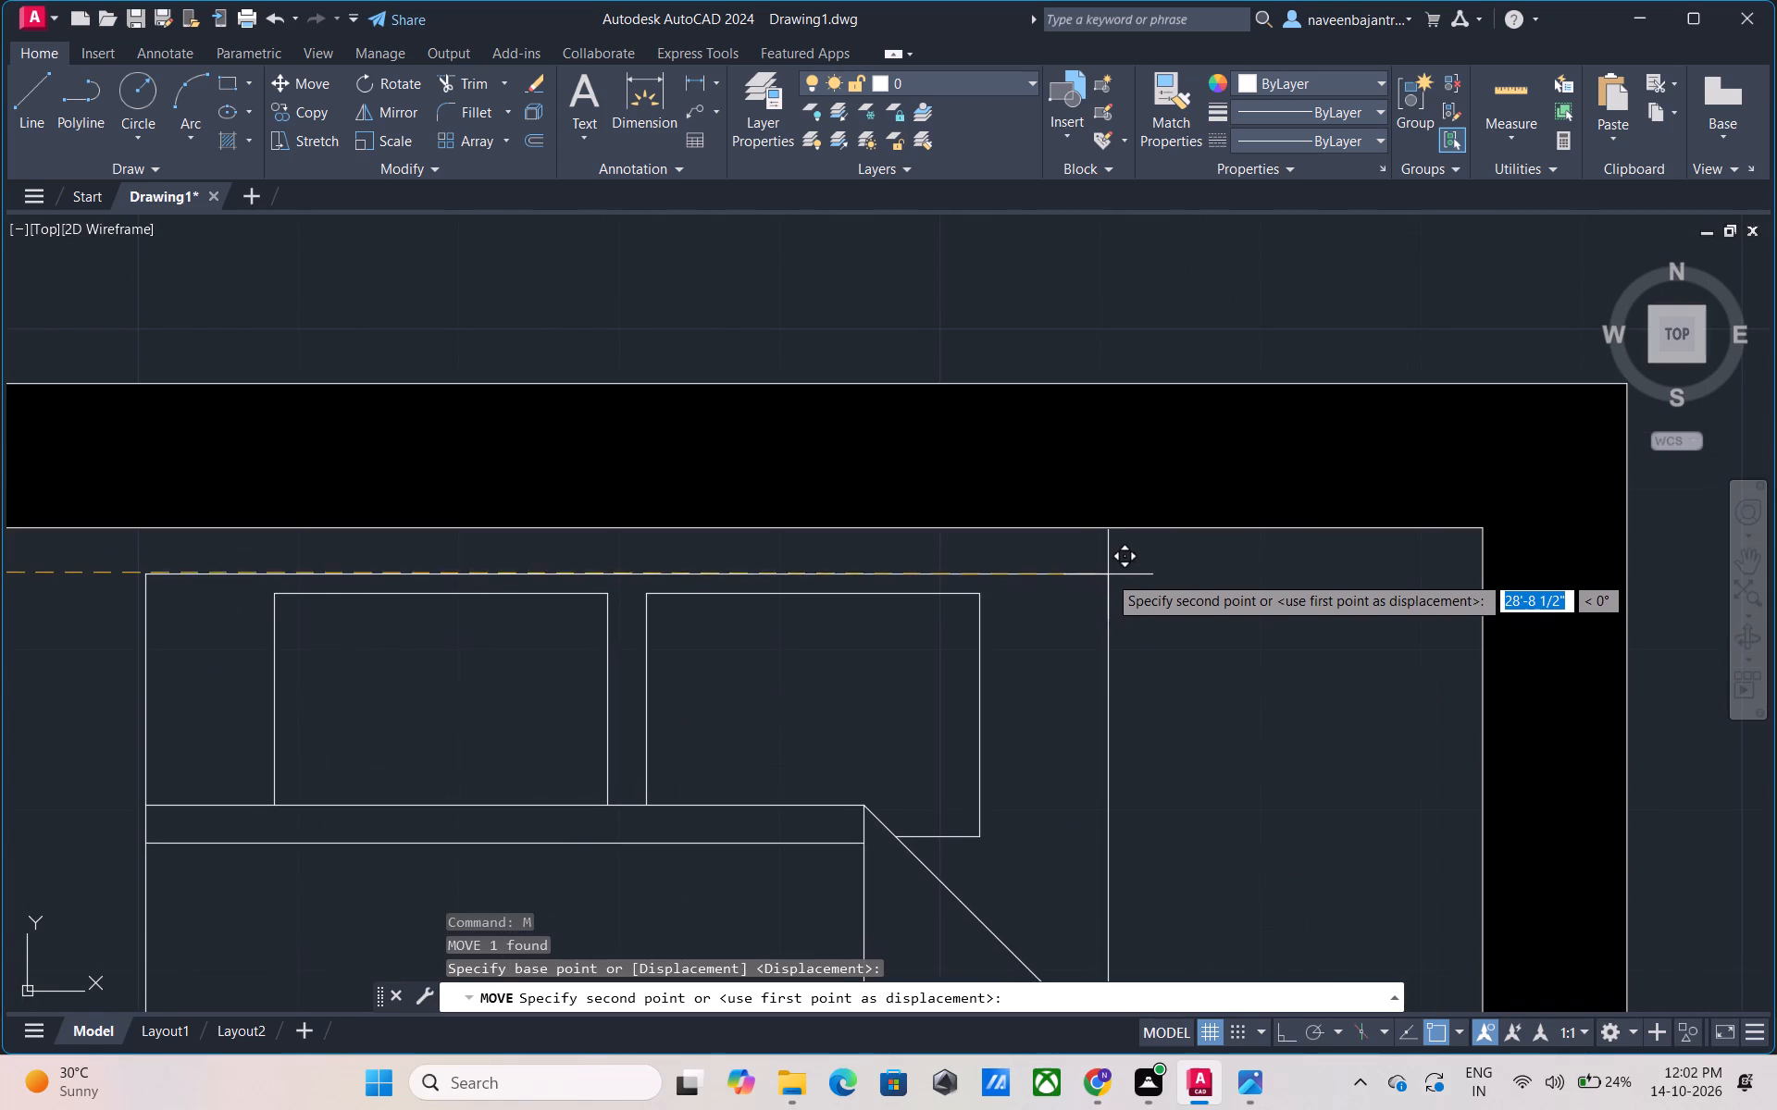
click(1153, 553)
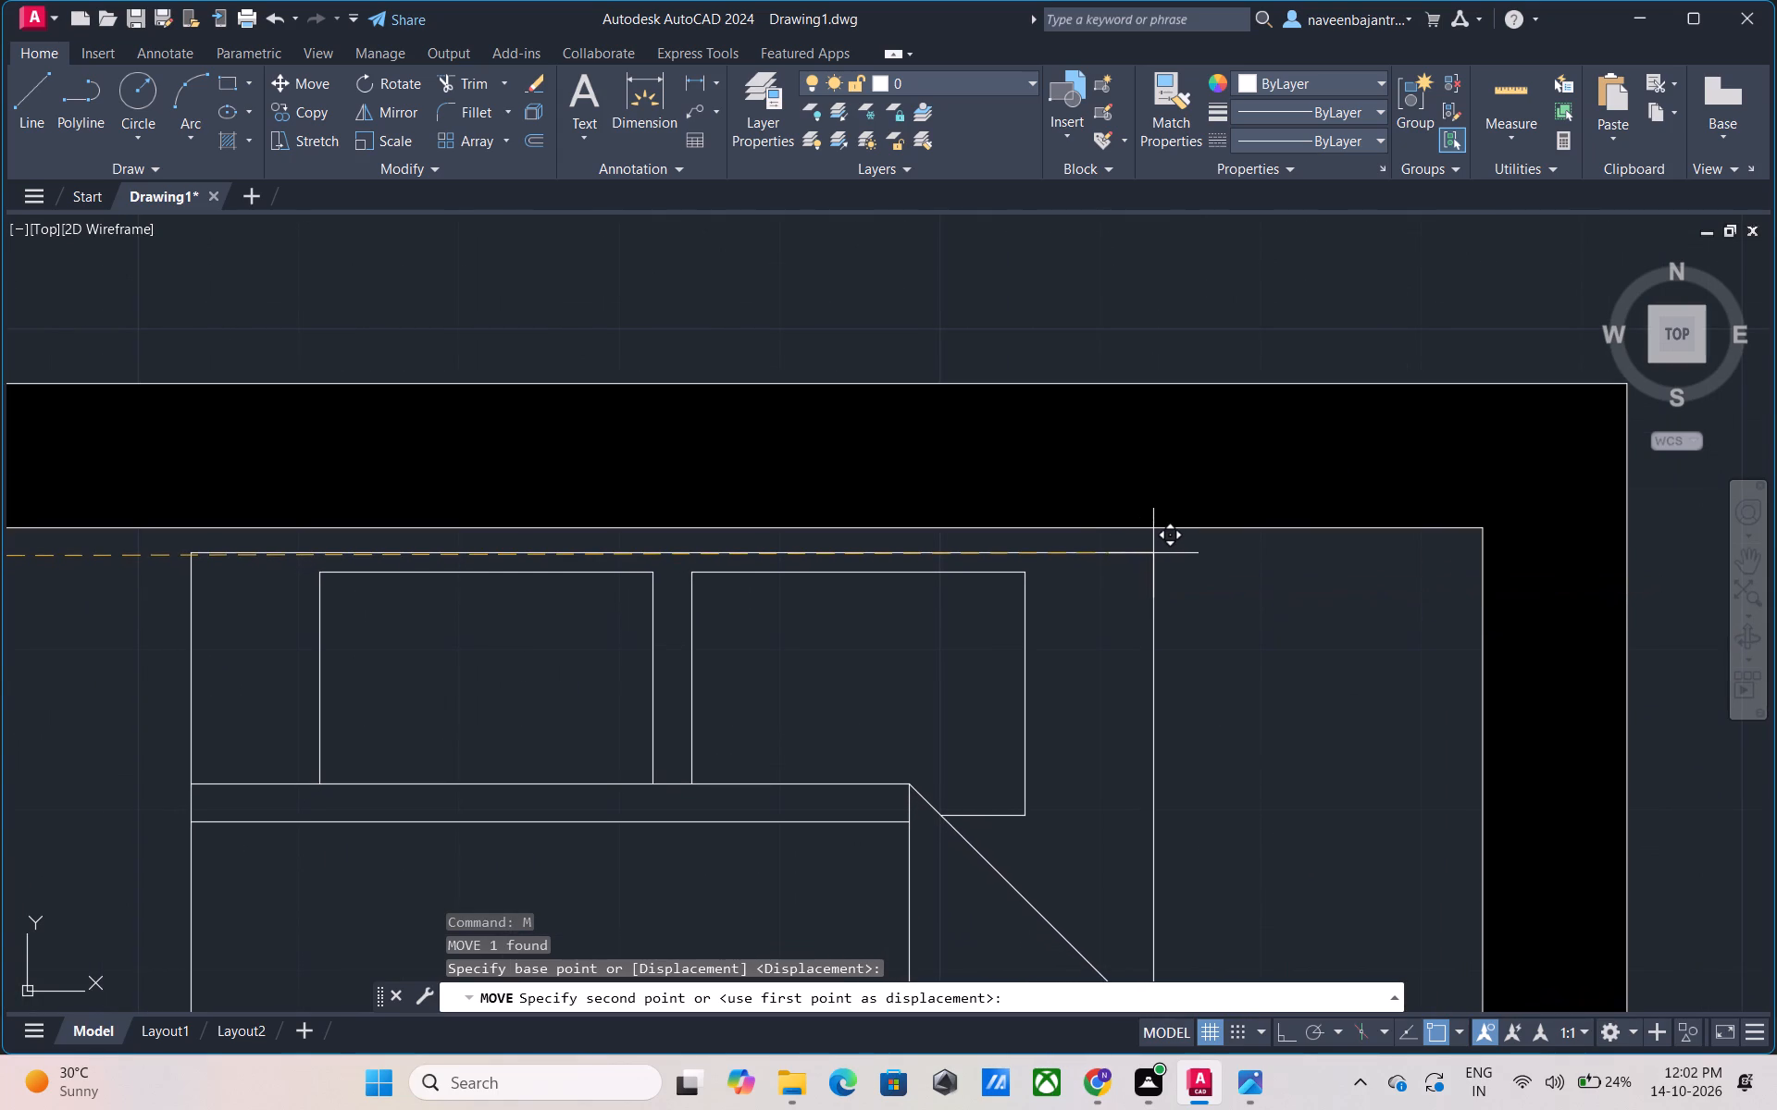
key(Escape)
scroll(1190, 634, down, 4)
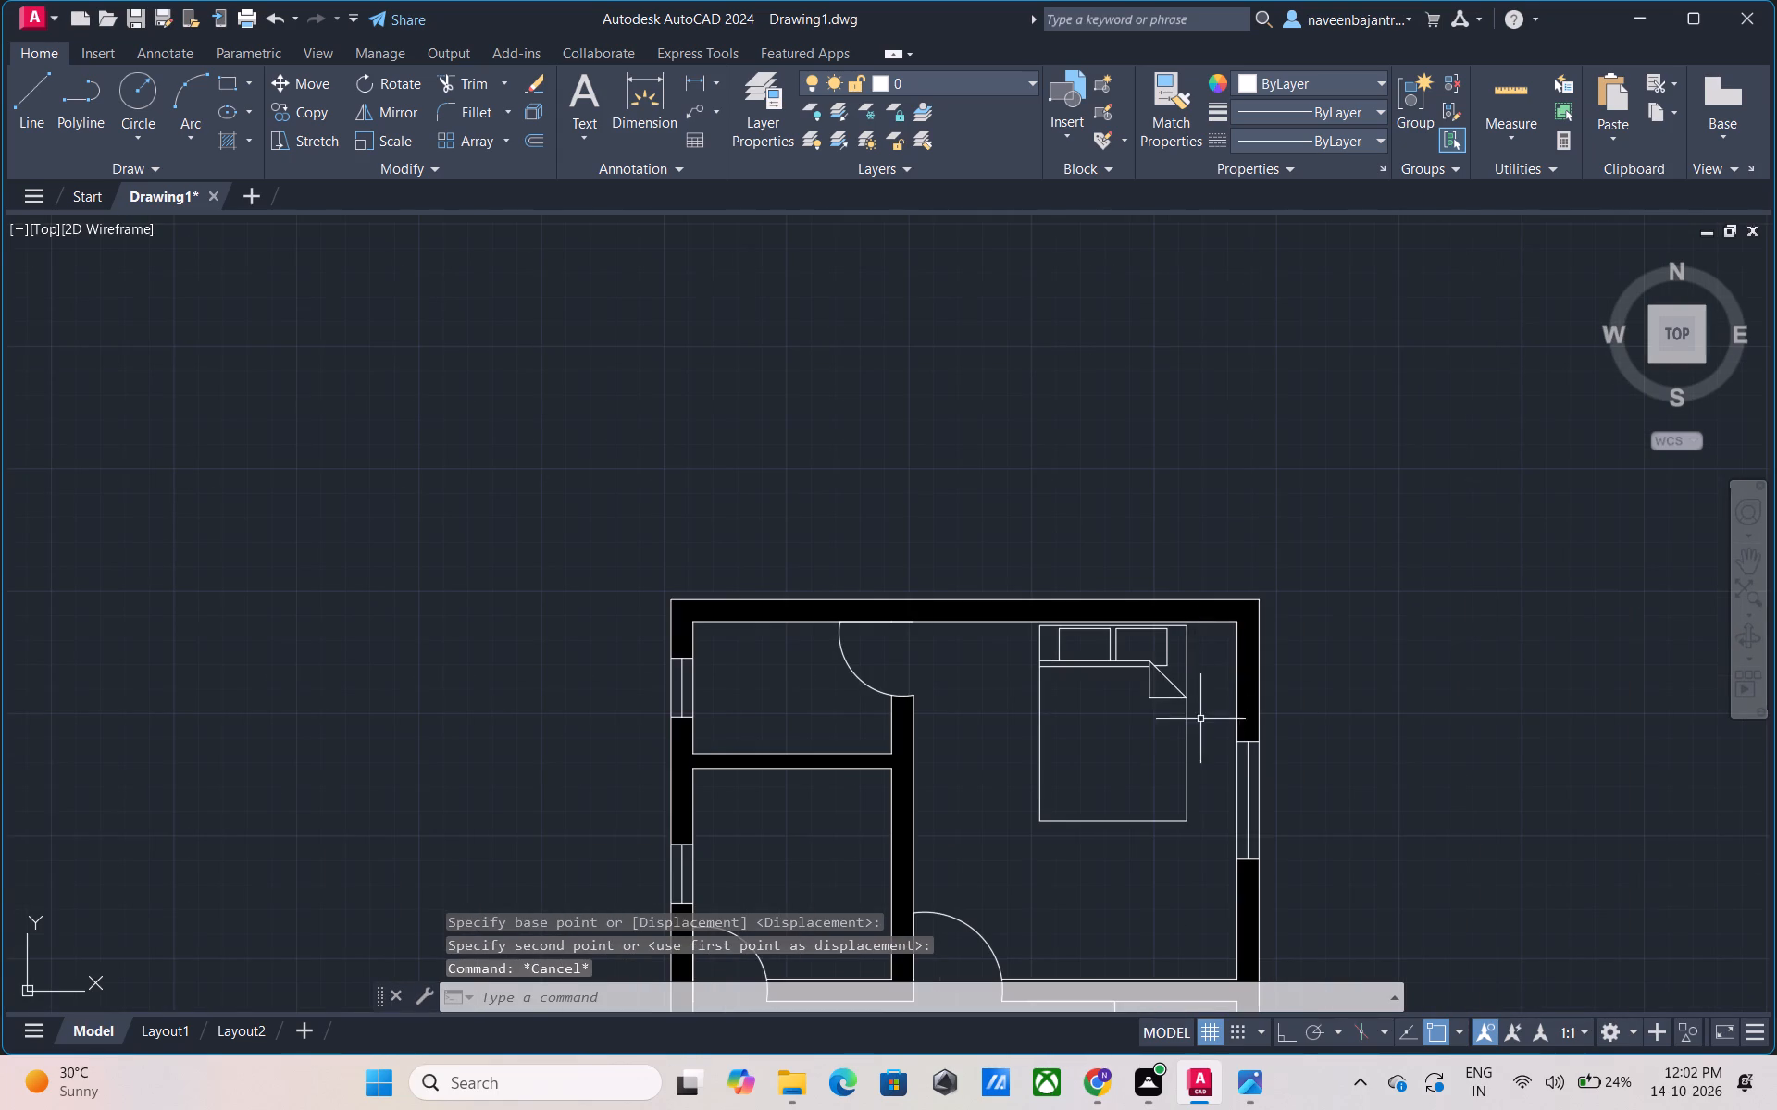
Examine the overall floor plan and the small room below the bedroom on the right side.
middle_click(1162, 860)
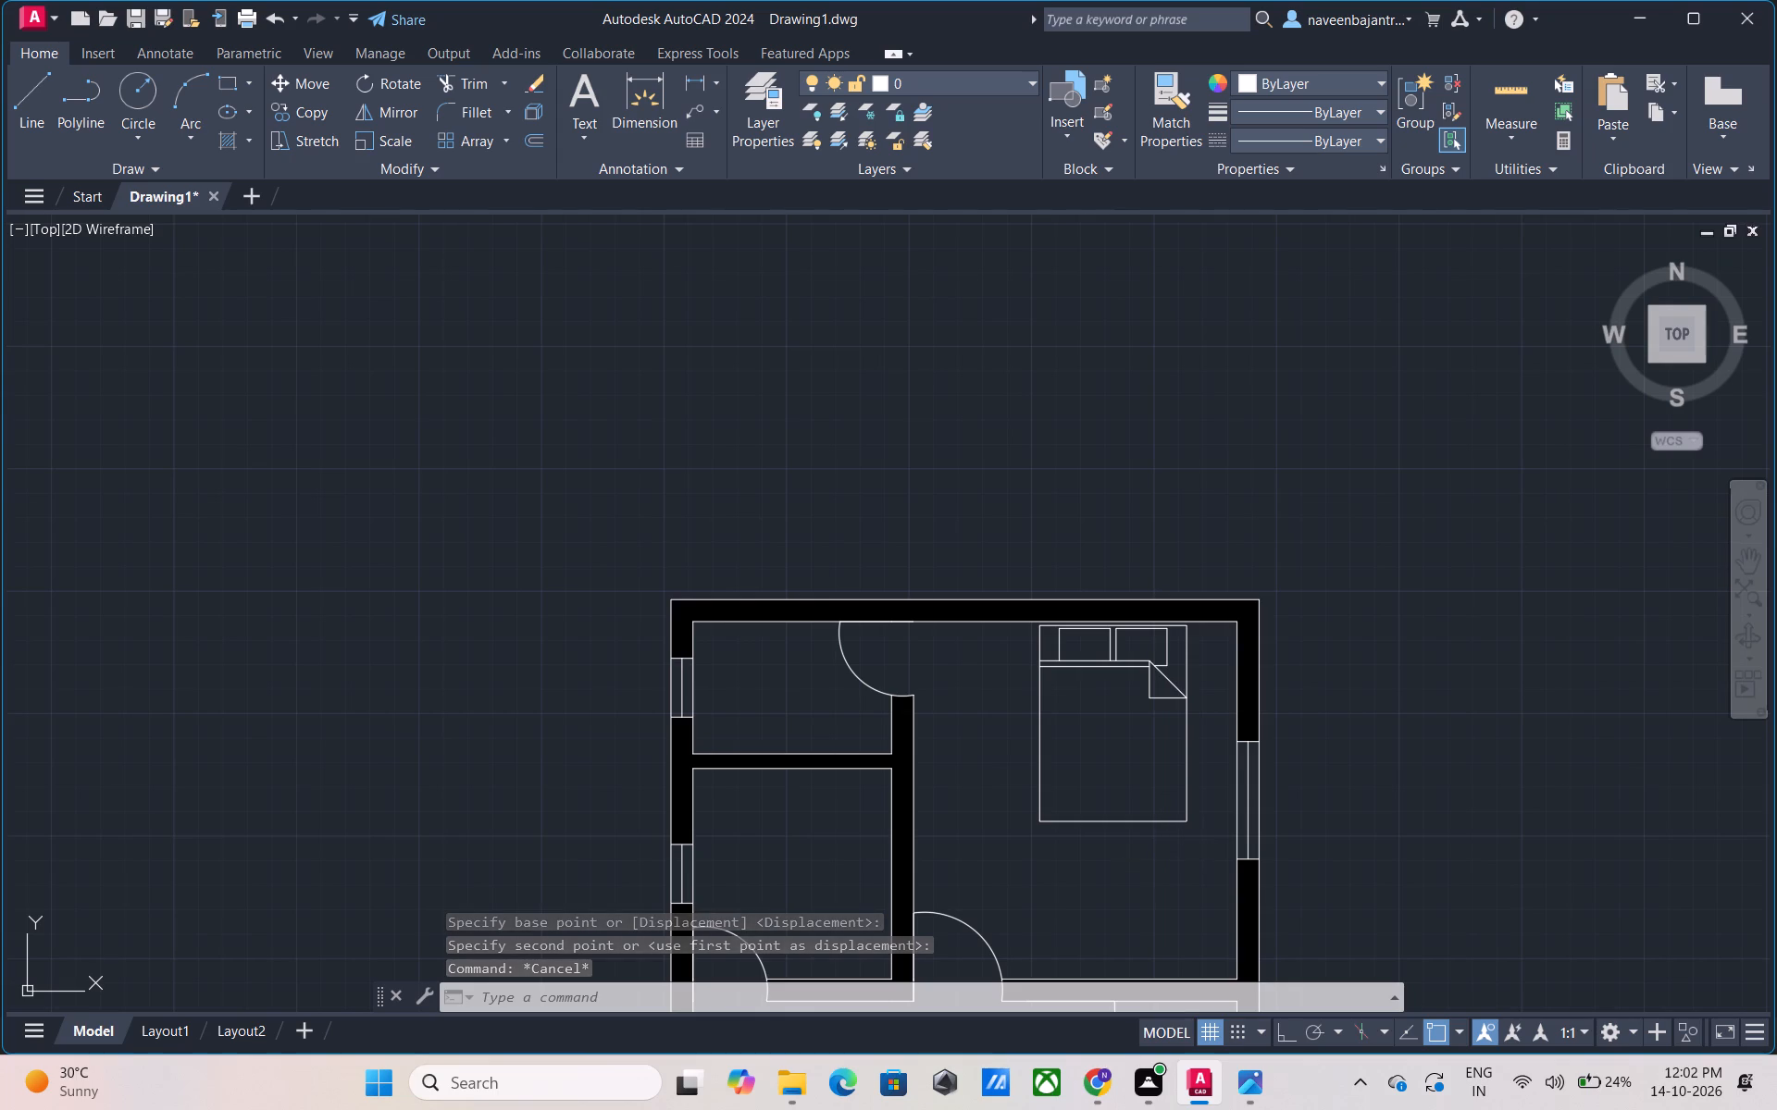
middle_click(1162, 860)
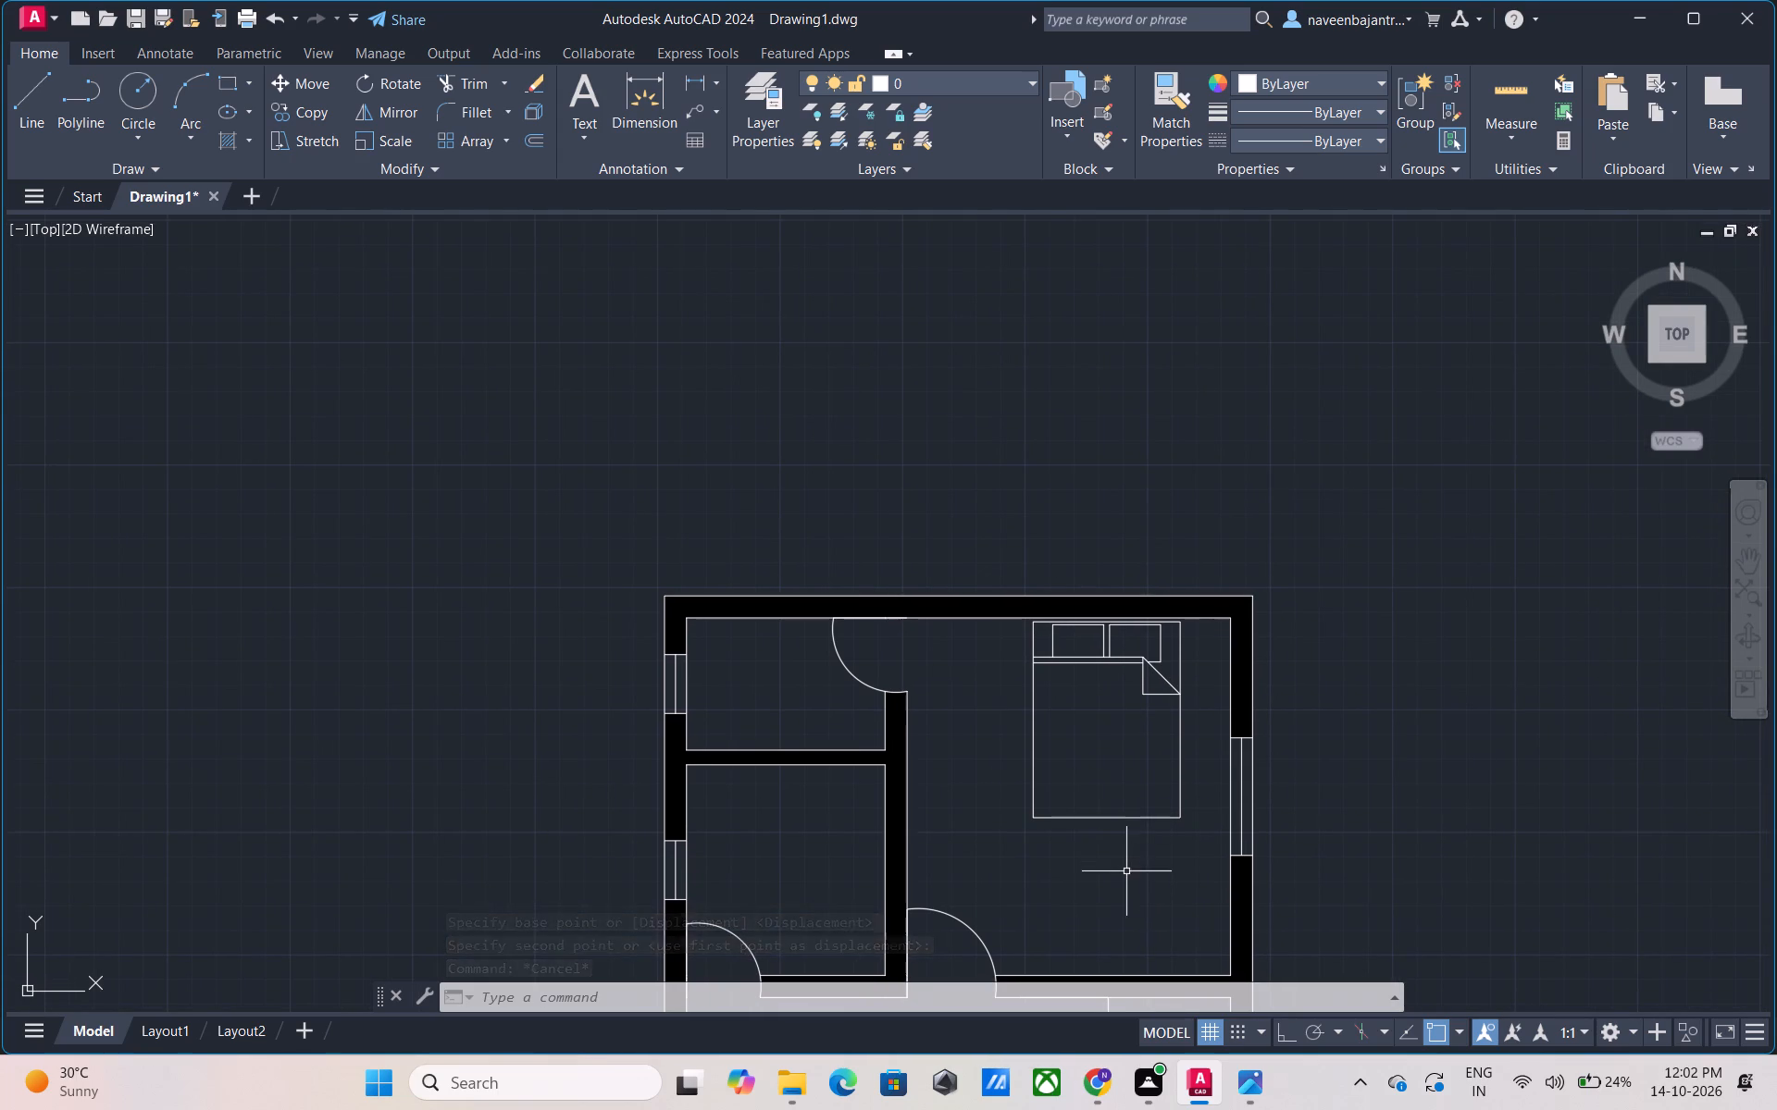
middle_drag(1126, 871, 1117, 859)
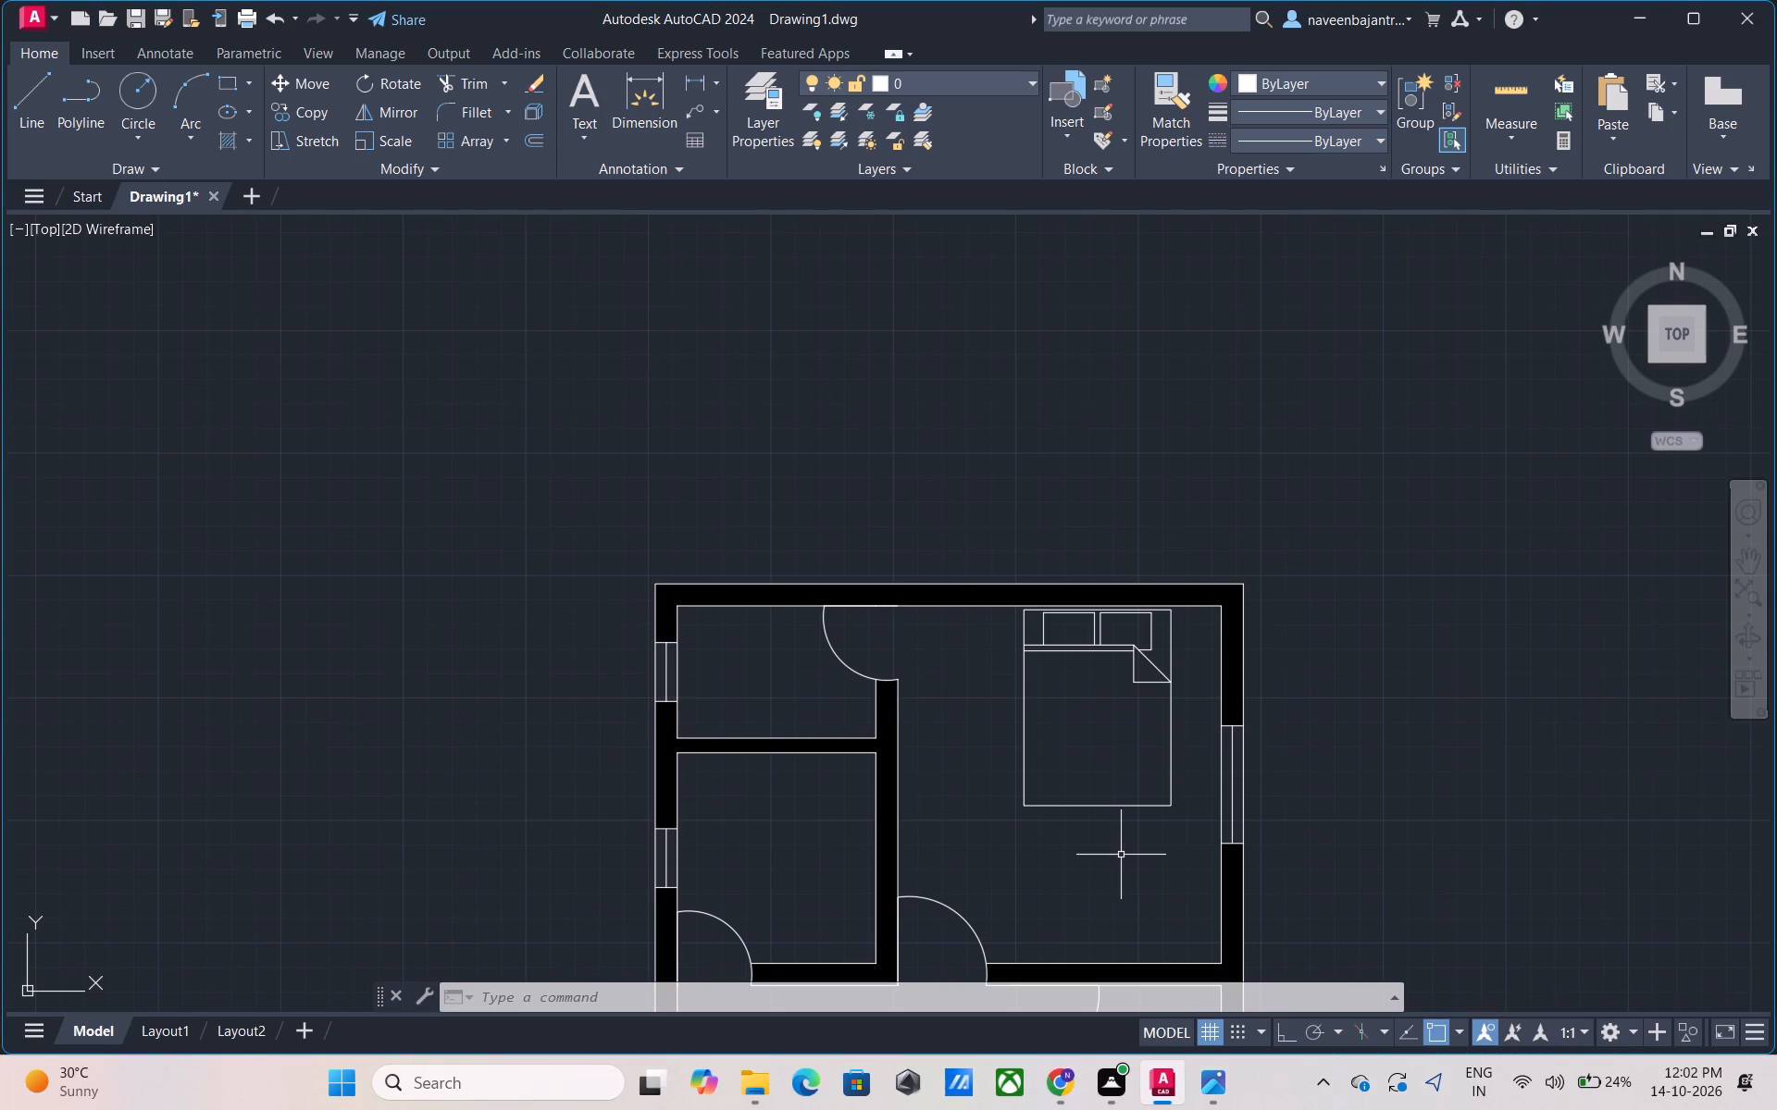
scroll(1121, 855, down, 2)
middle_drag(1120, 861, 1151, 587)
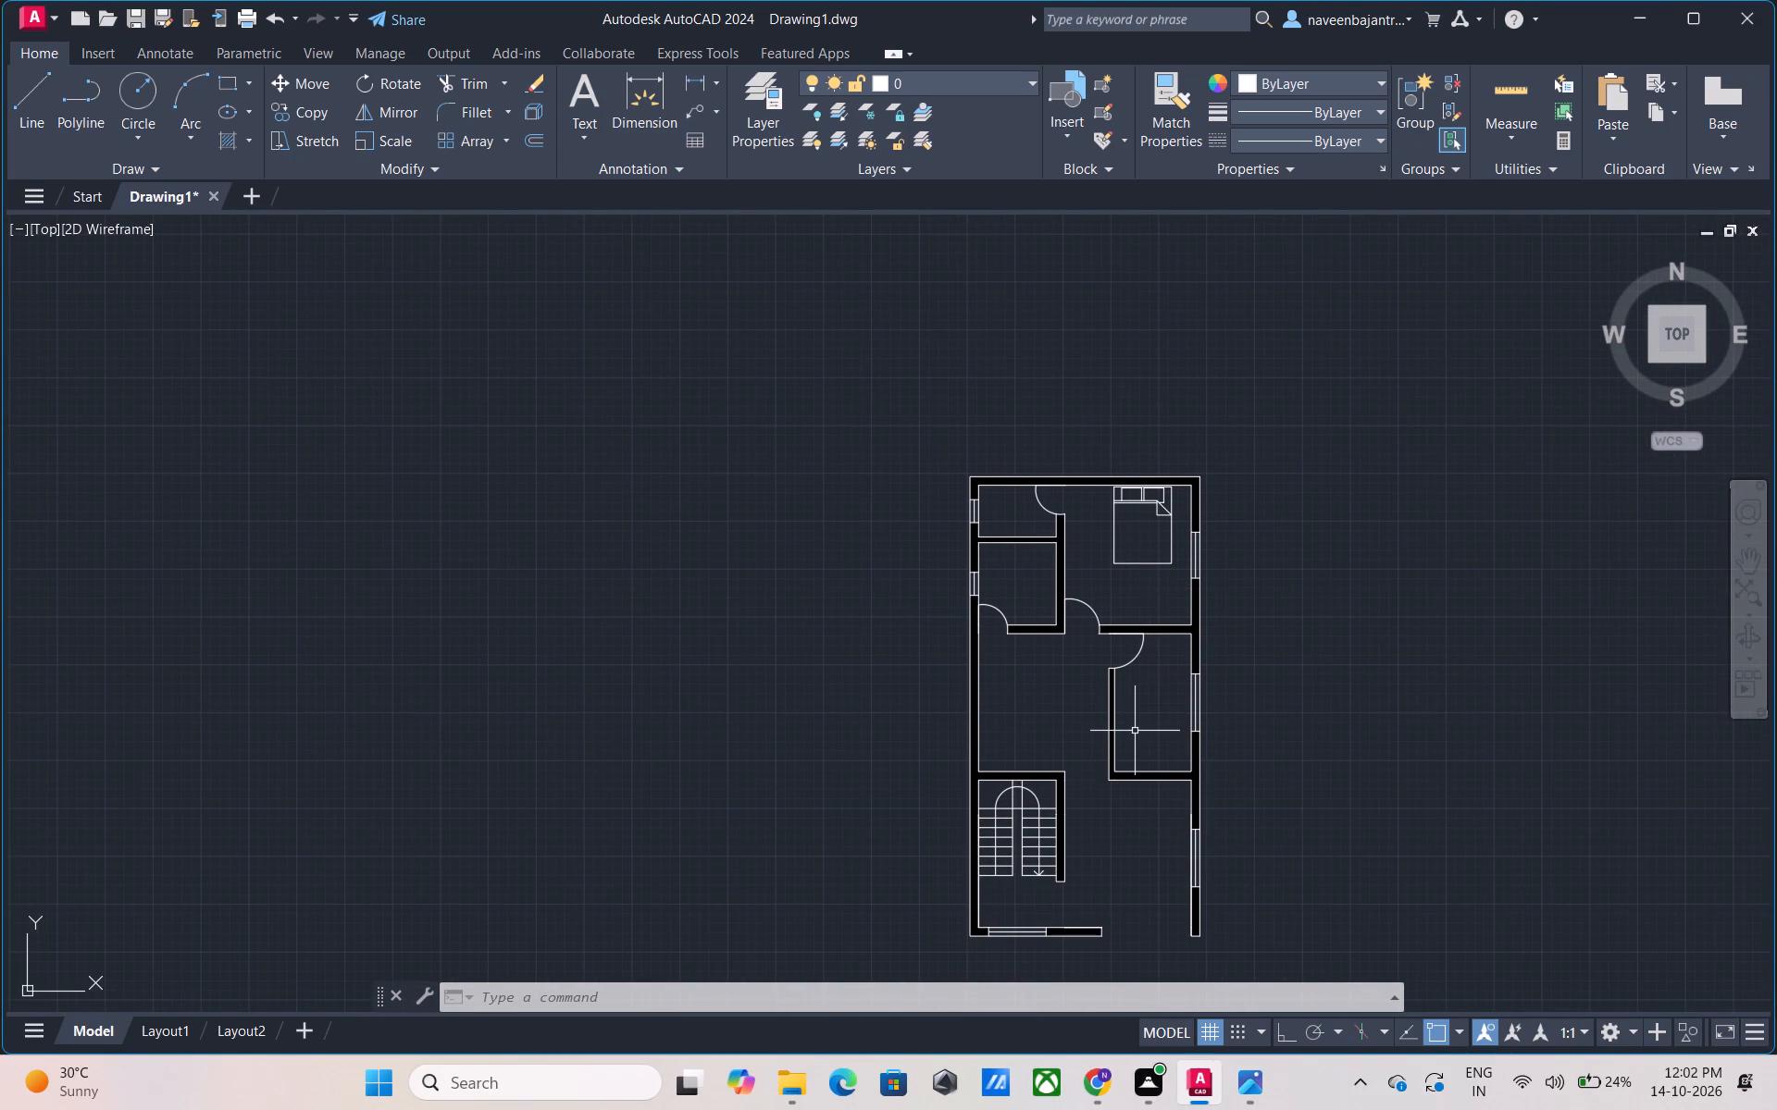
scroll(1135, 732, up, 3)
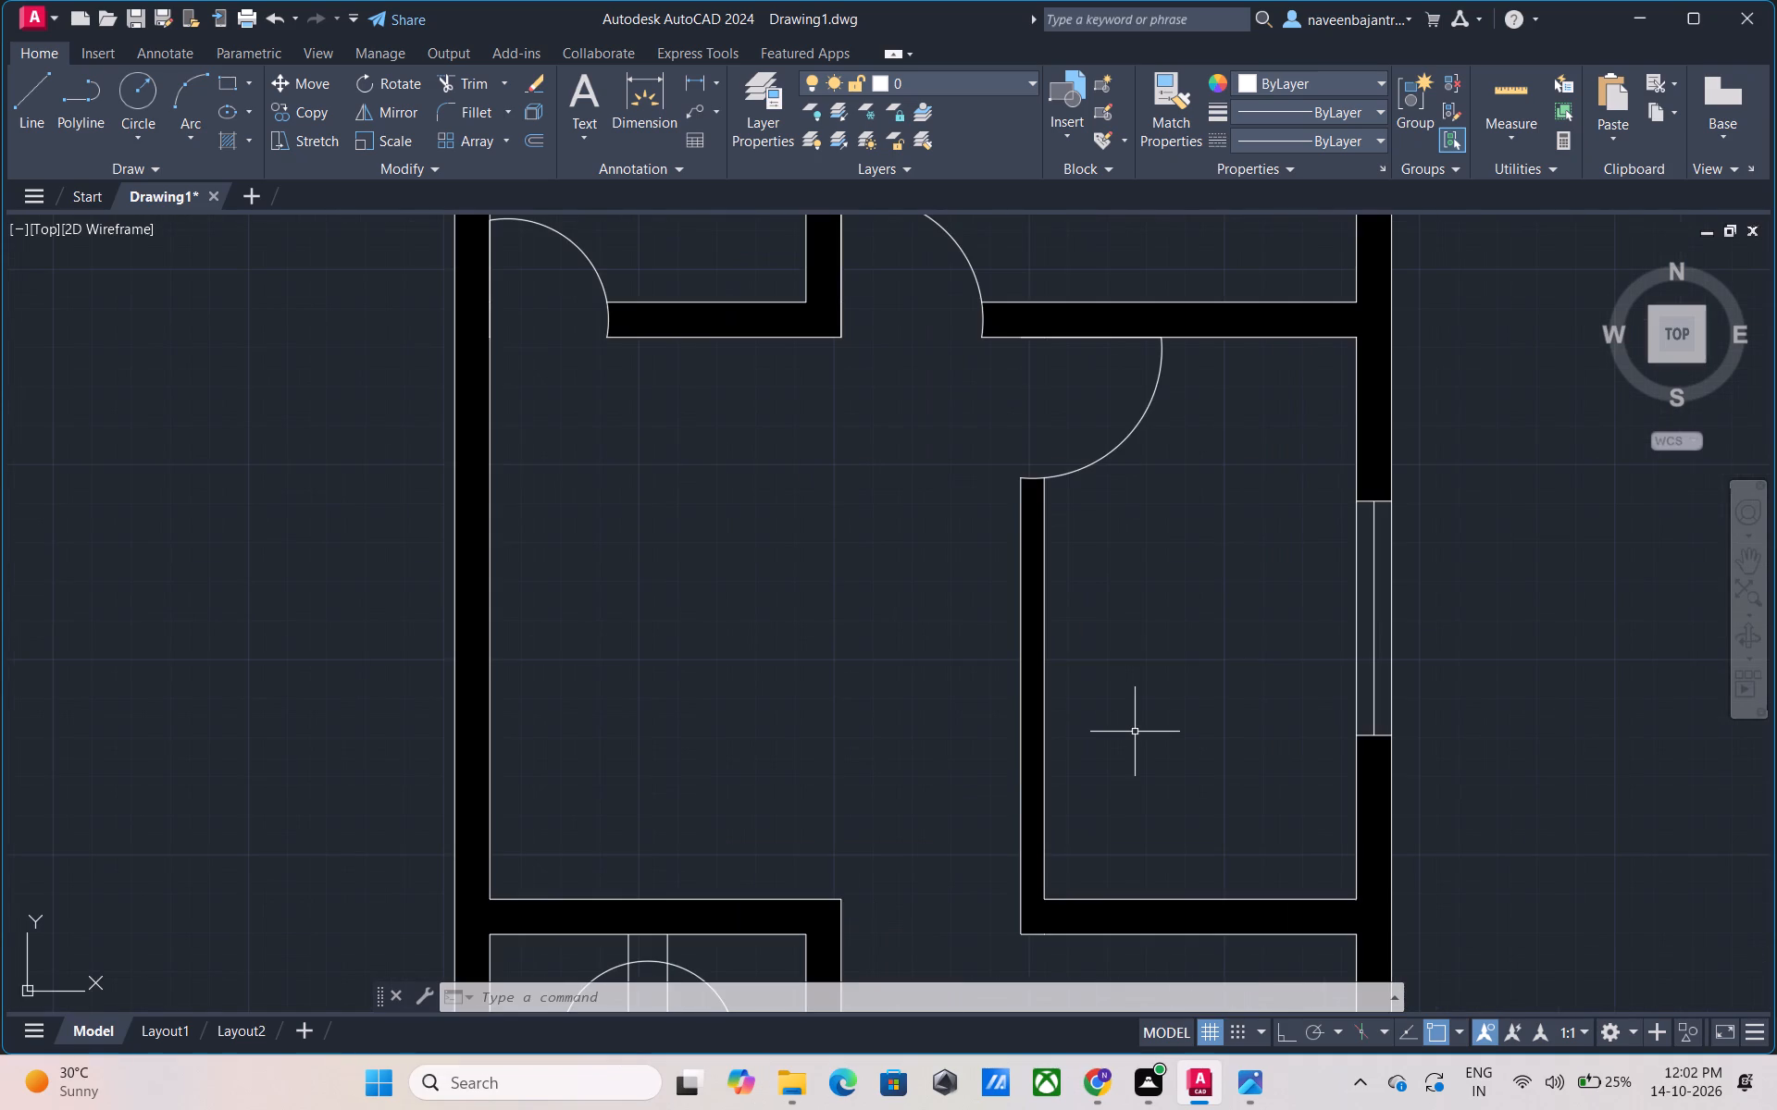
scroll(1135, 732, down, 3)
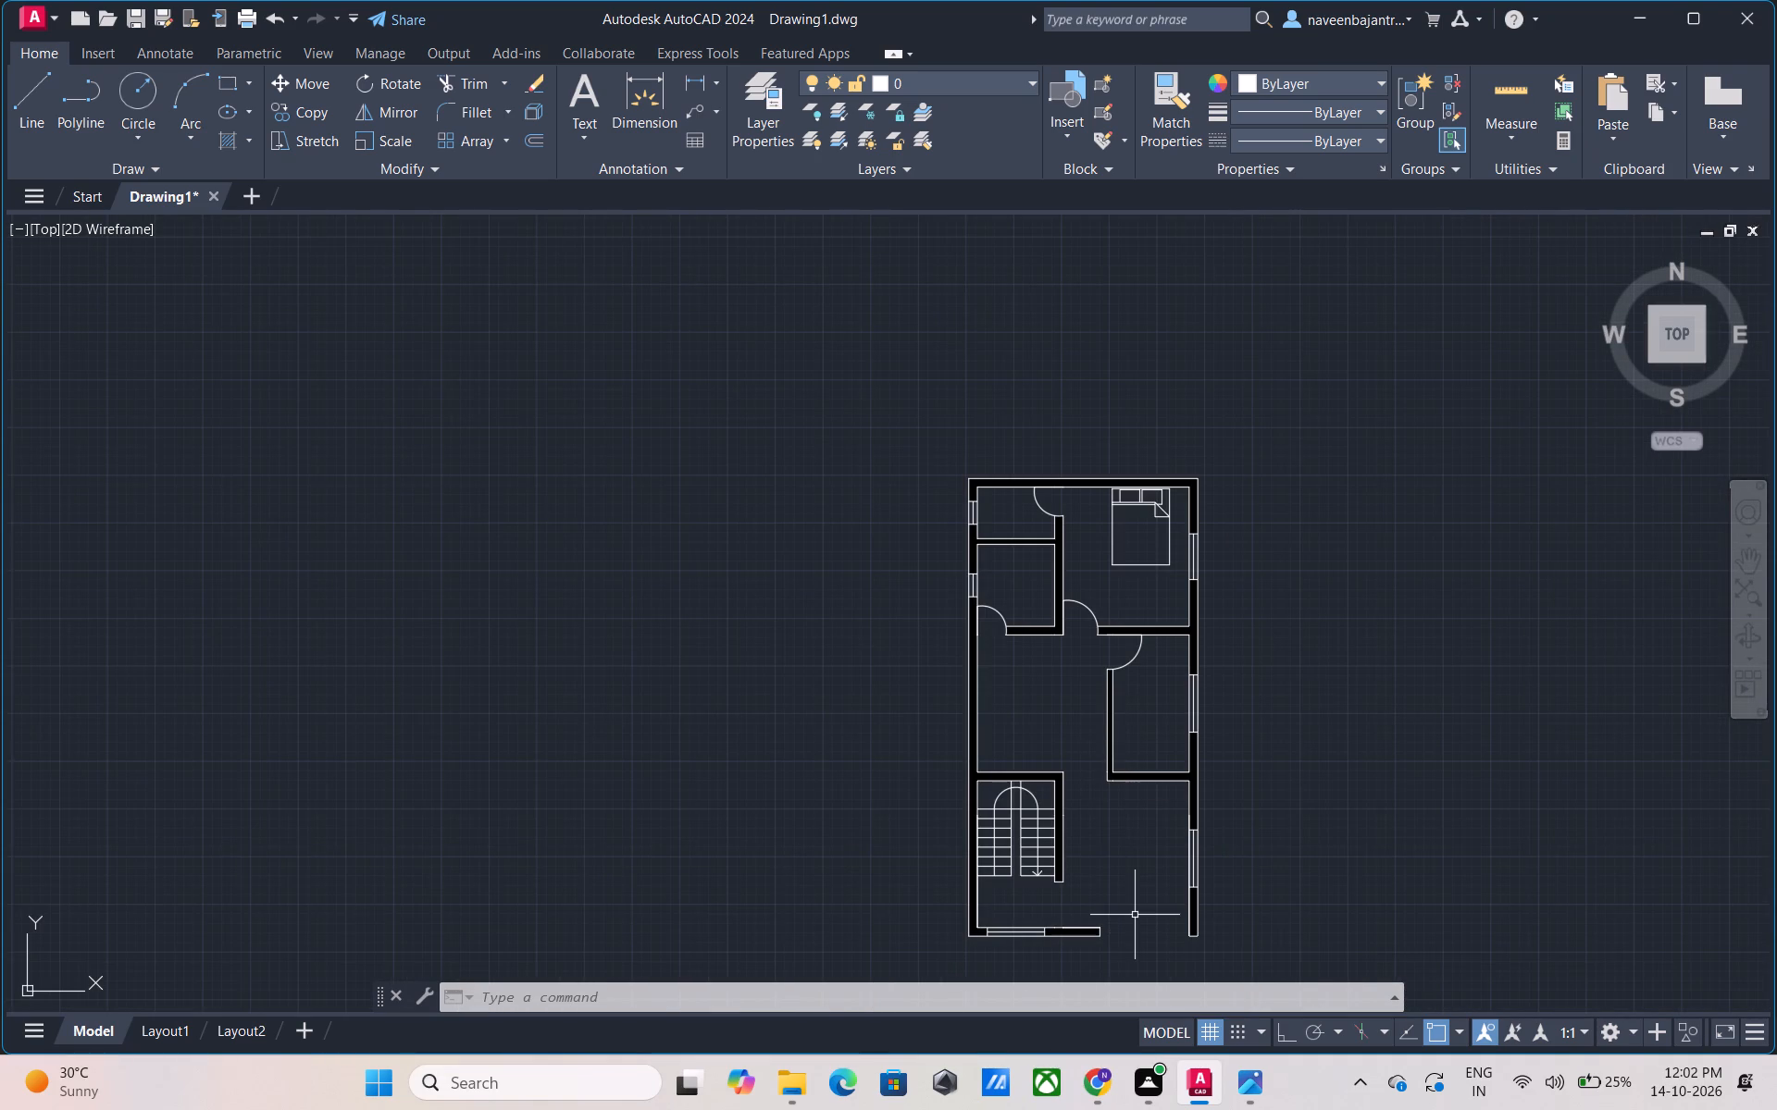
Draw a line across the front entrance opening, joining the outer corners of the front wall and the right exterior wall.
middle_drag(1135, 914, 1135, 852)
scroll(1149, 886, up, 2)
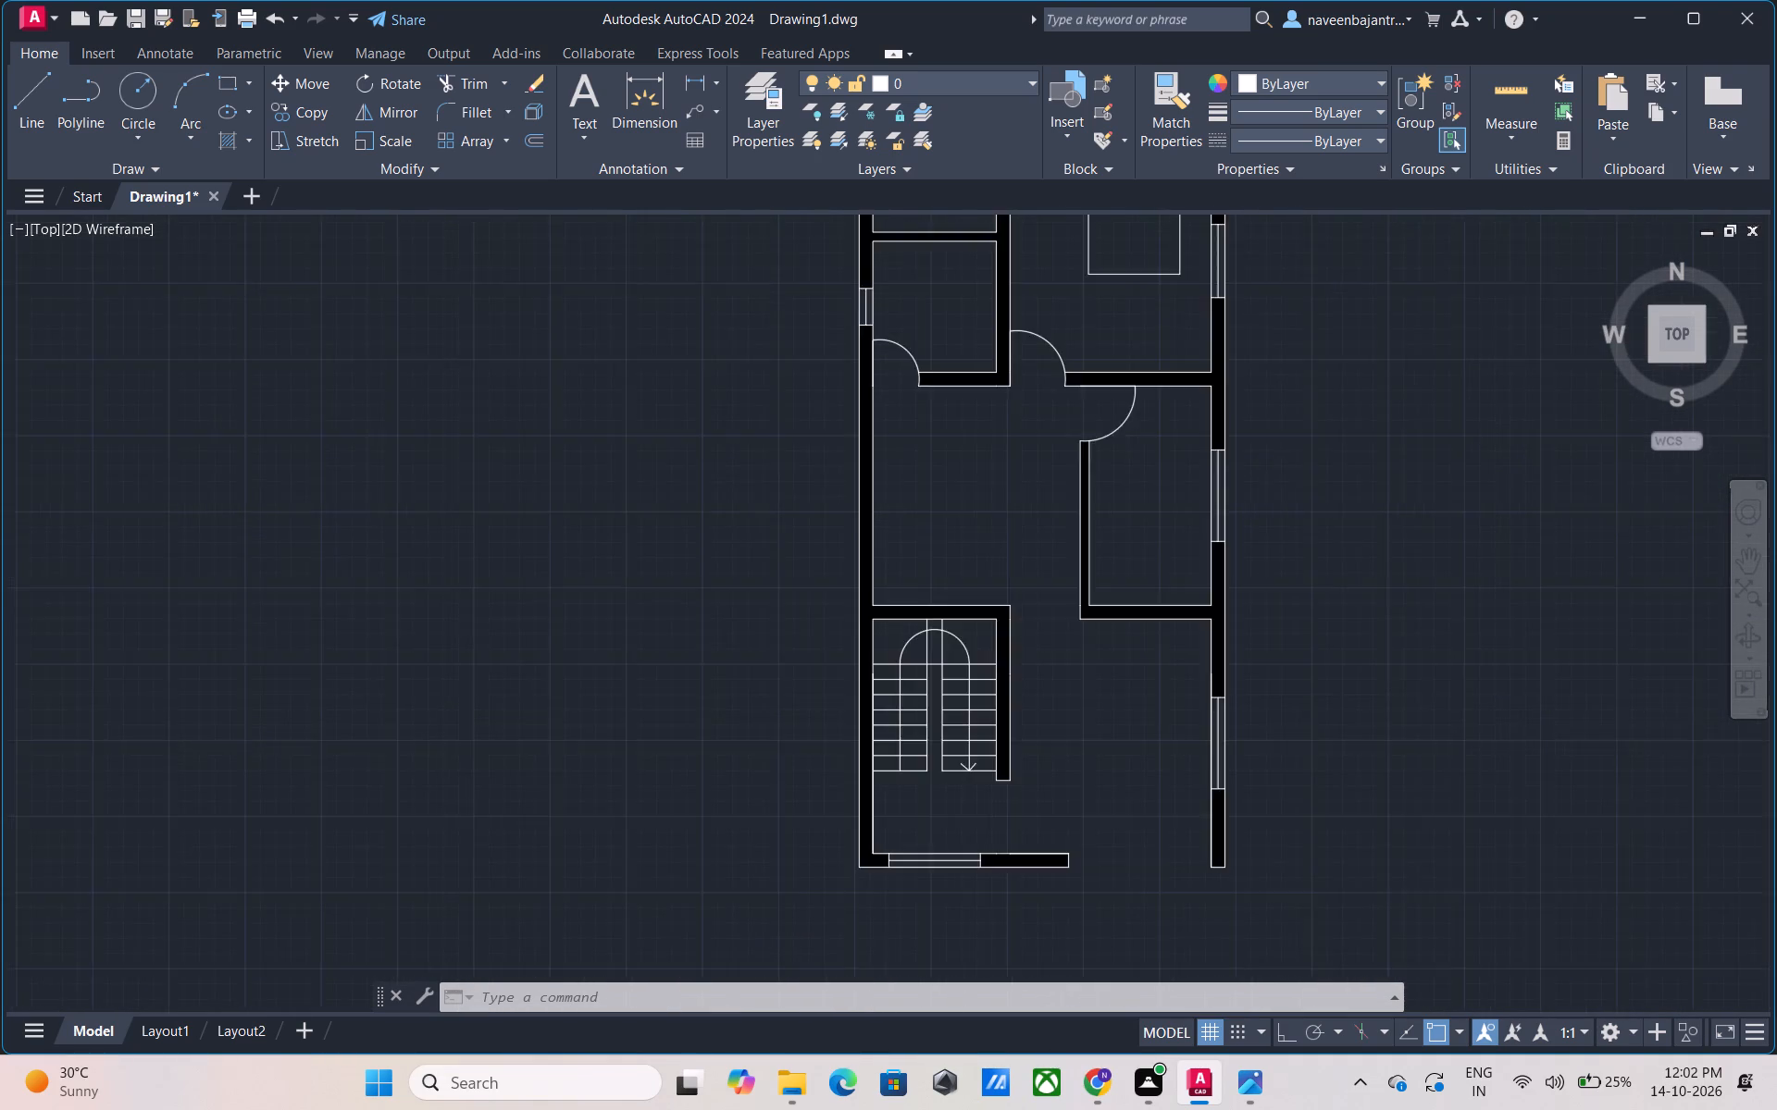
scroll(1149, 886, up, 2)
key(Escape)
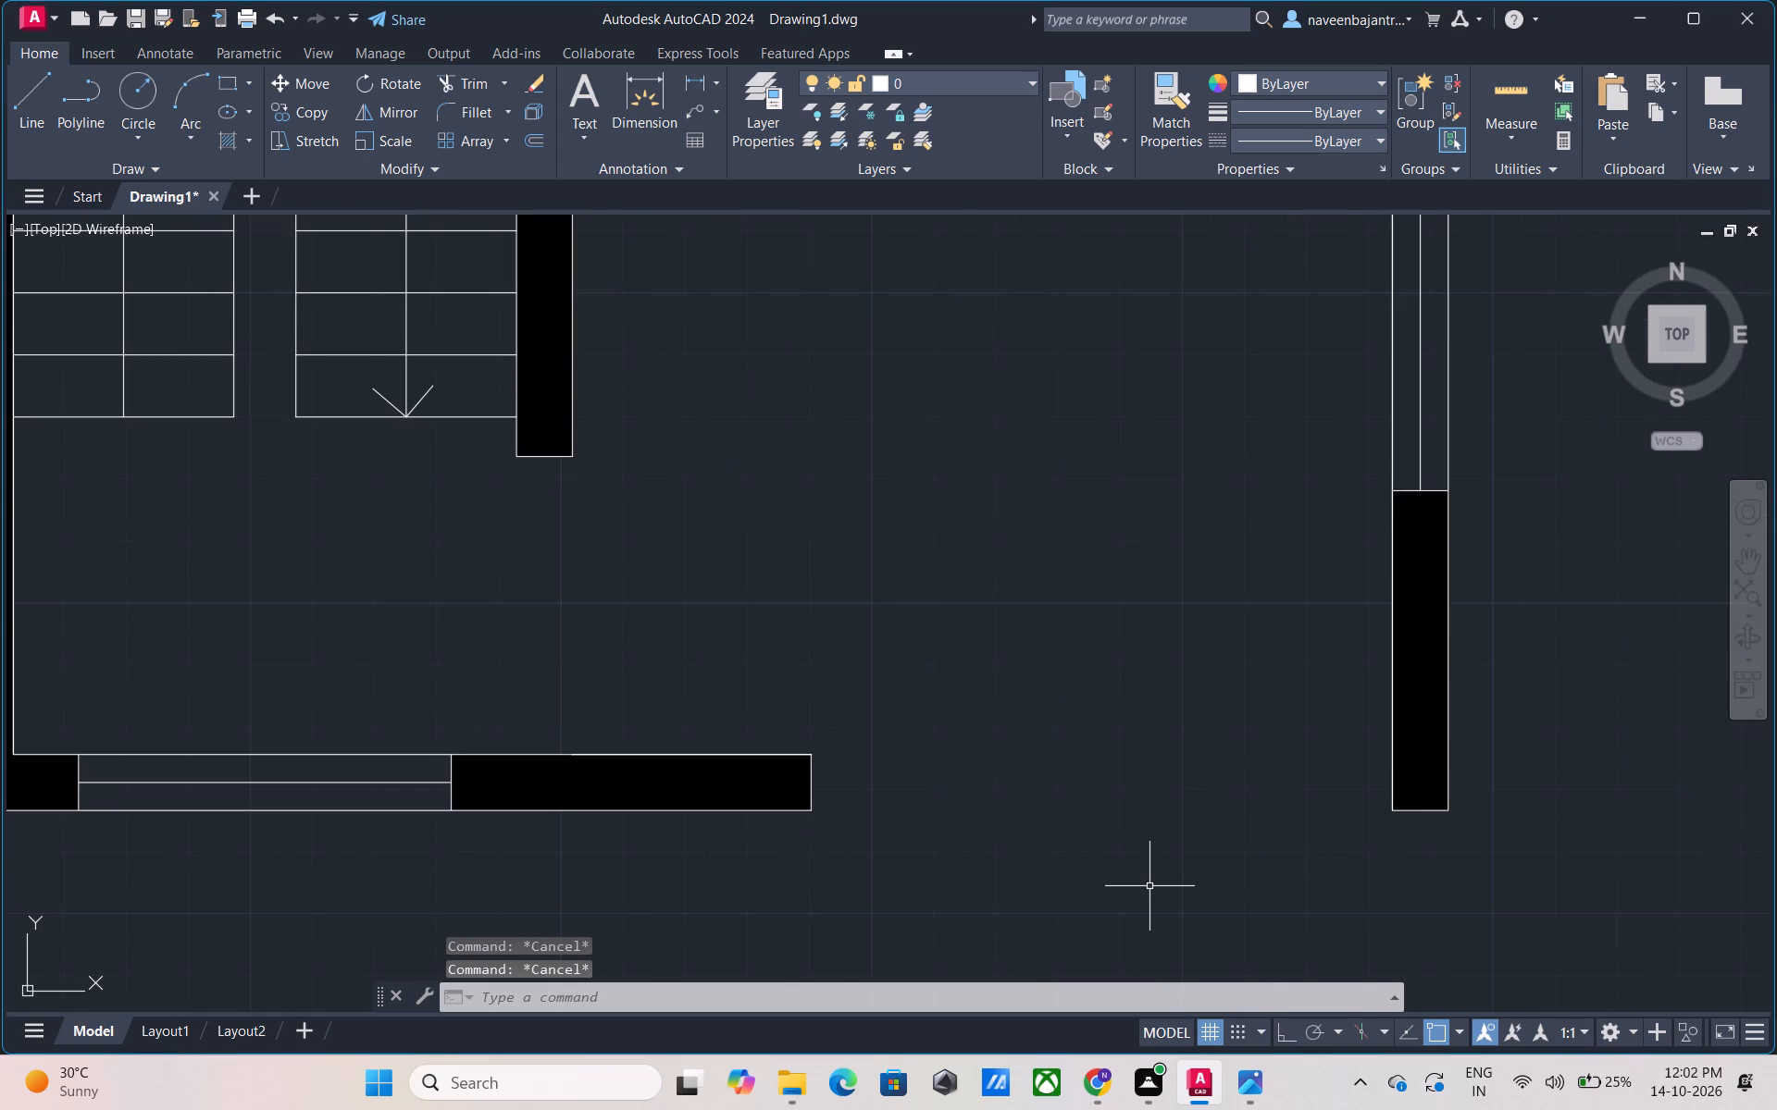
key(l)
key(space)
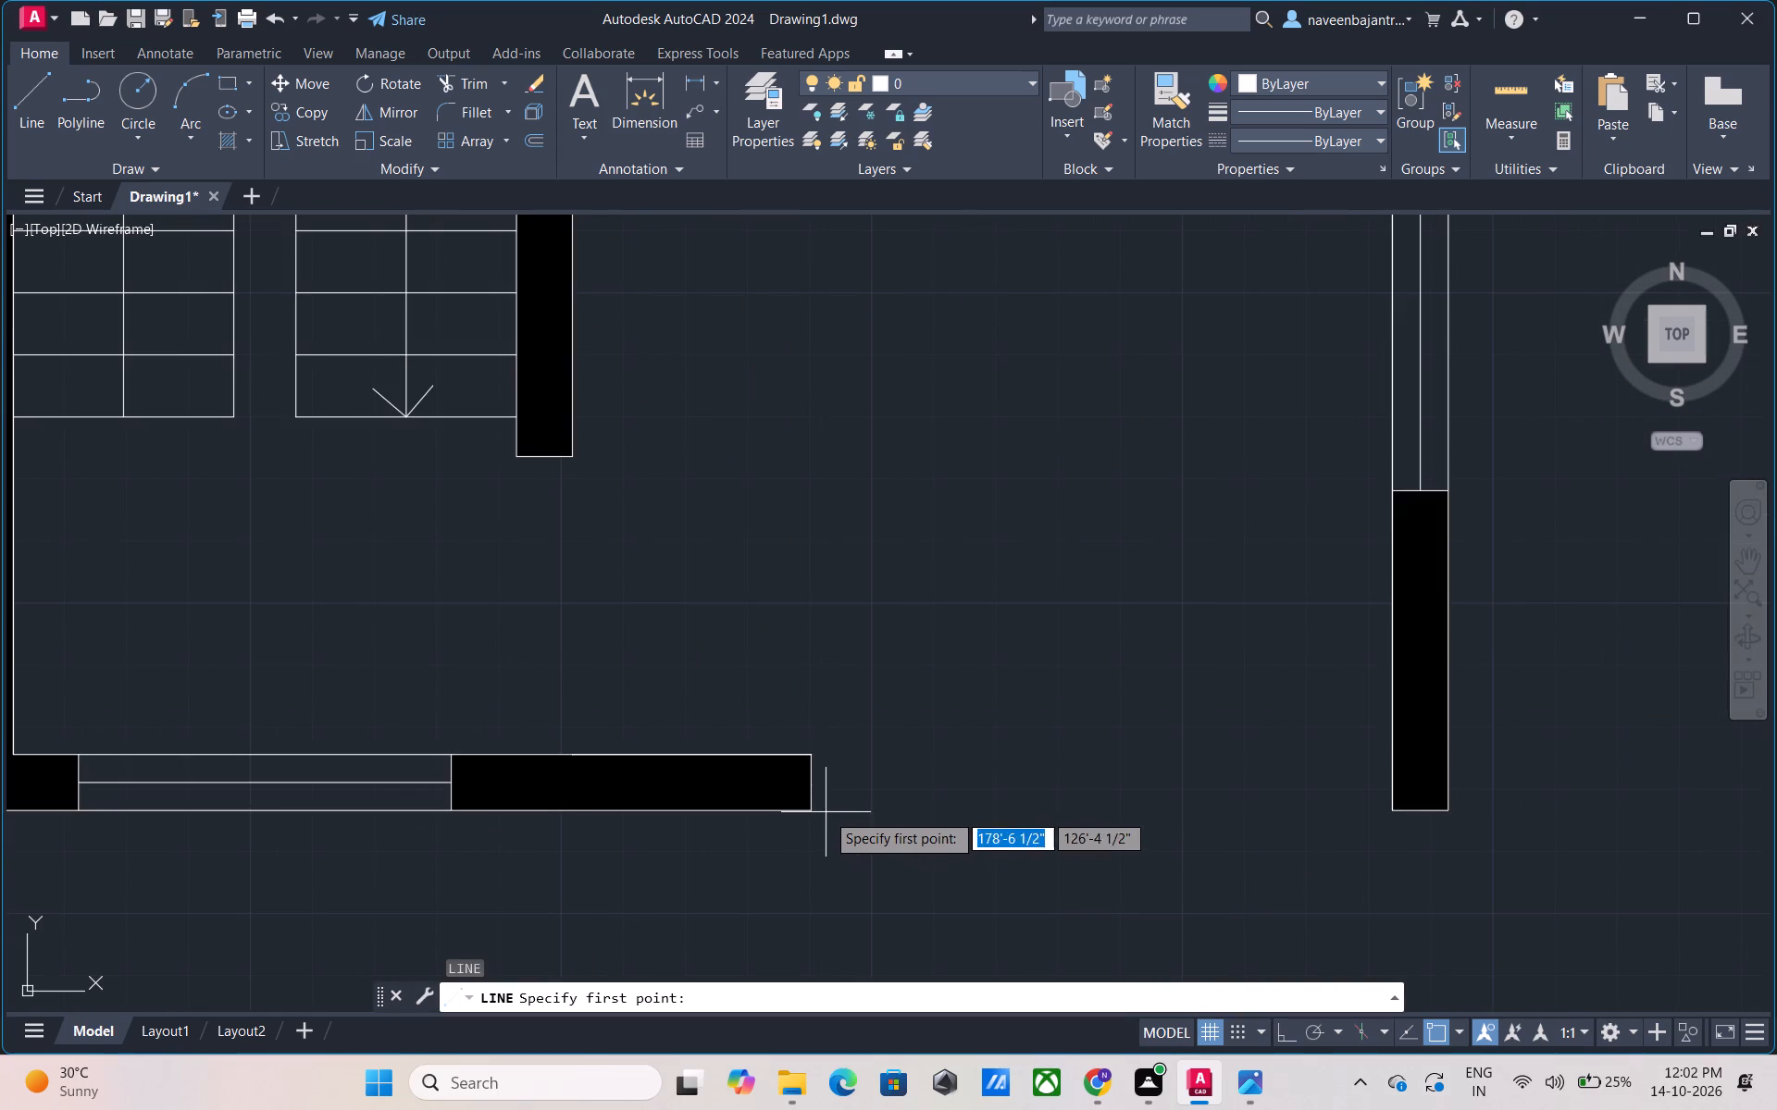
click(816, 811)
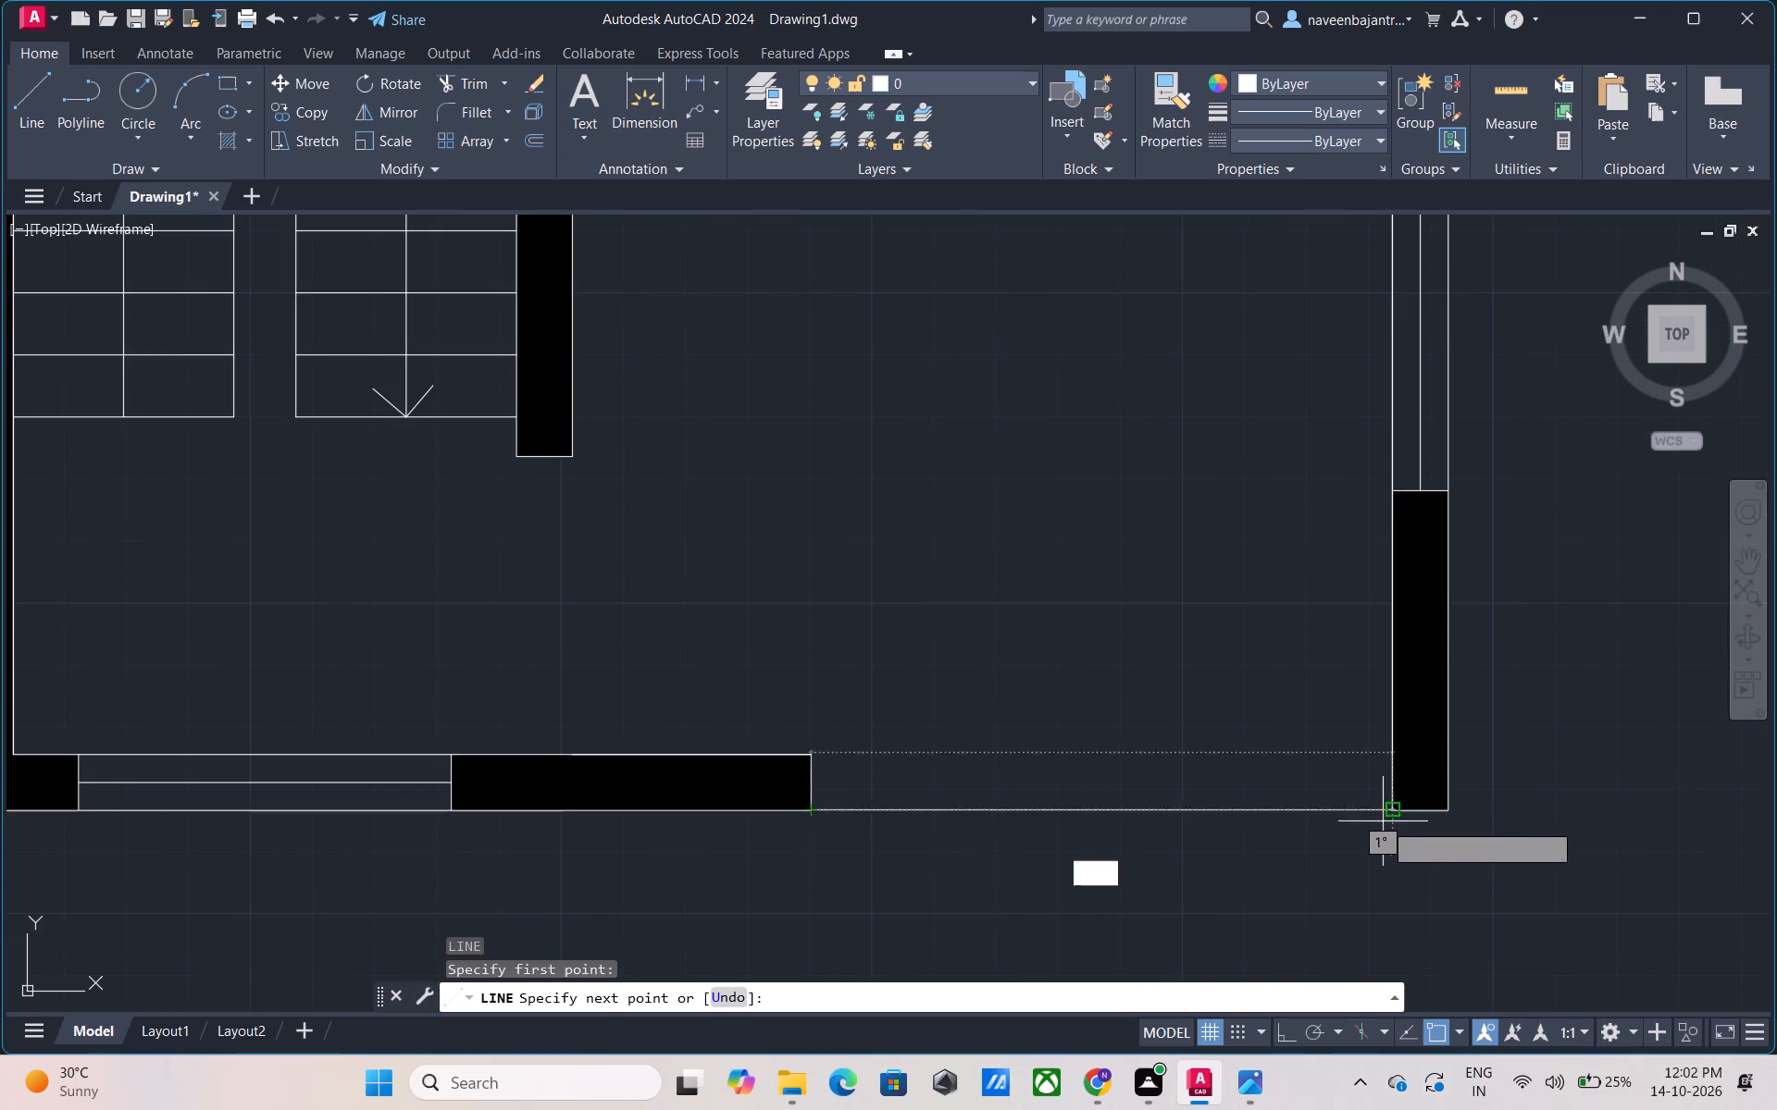
click(1392, 814)
key(Escape)
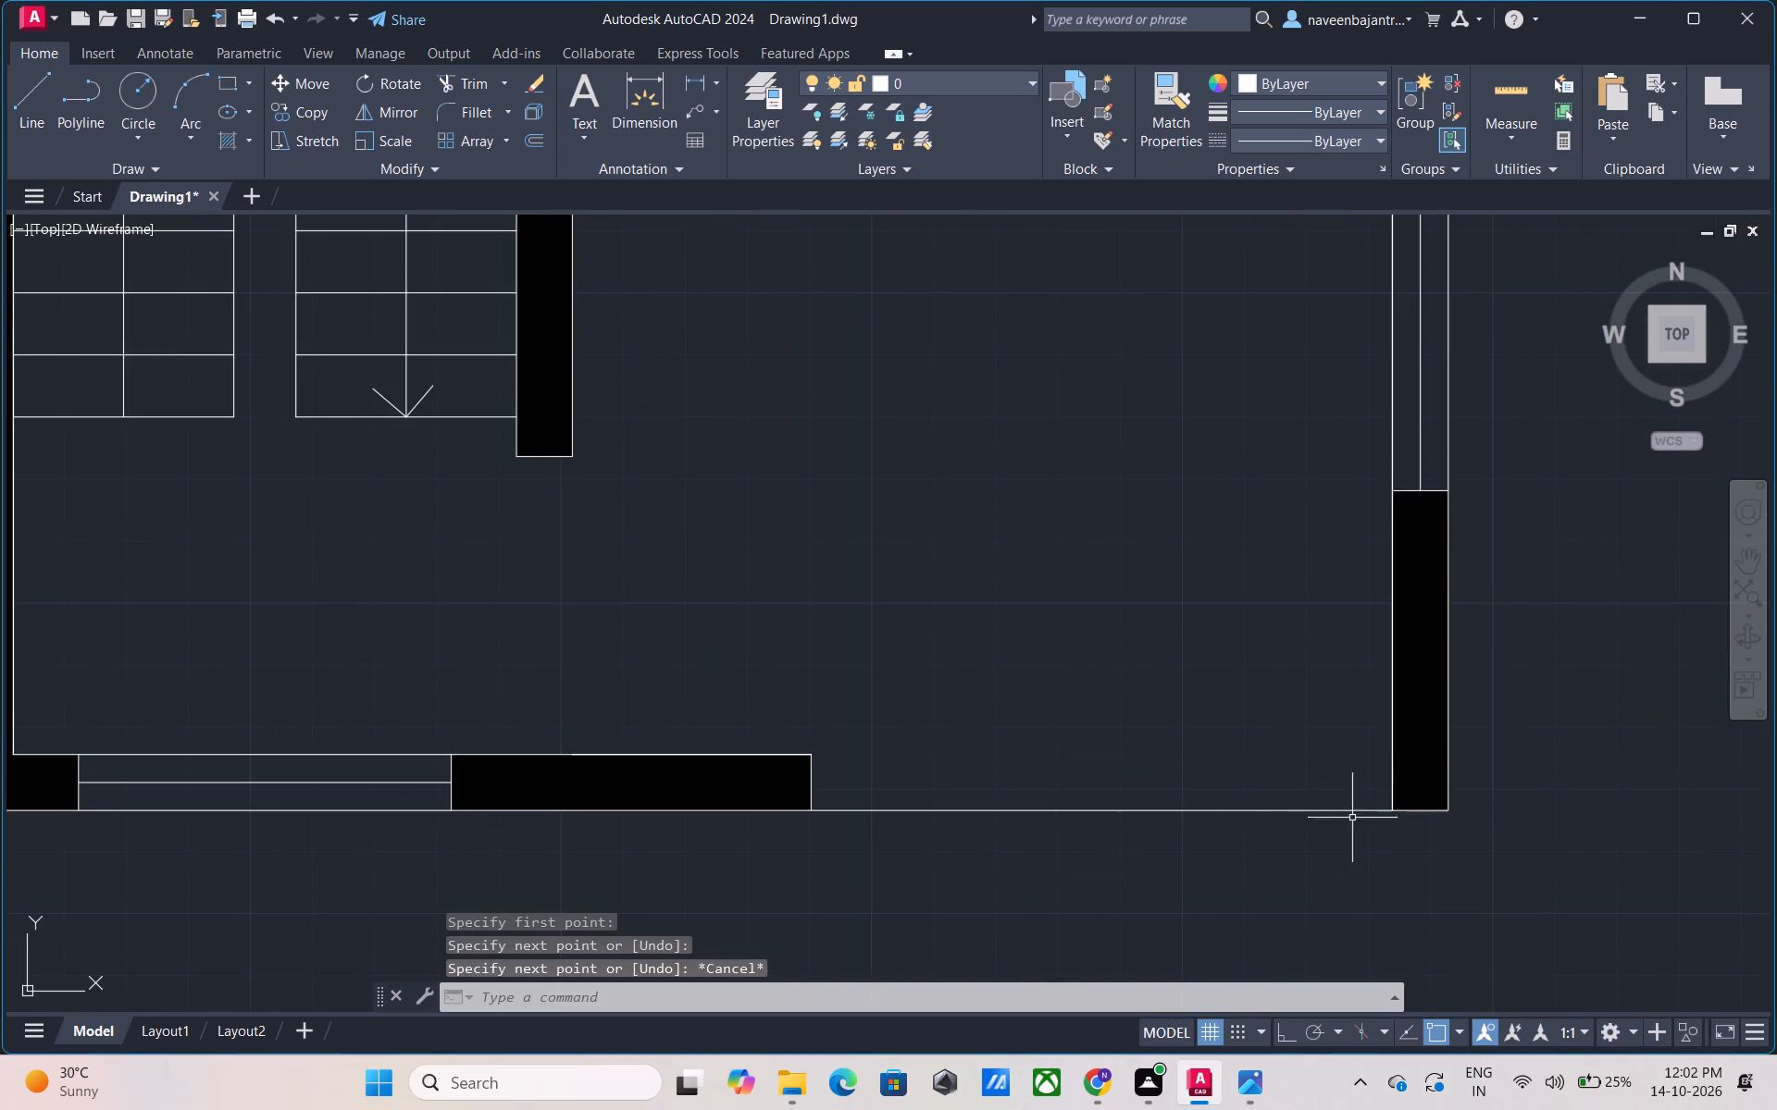
Offset the entrance line 5" toward the inside of the house.
text(O)
key(space)
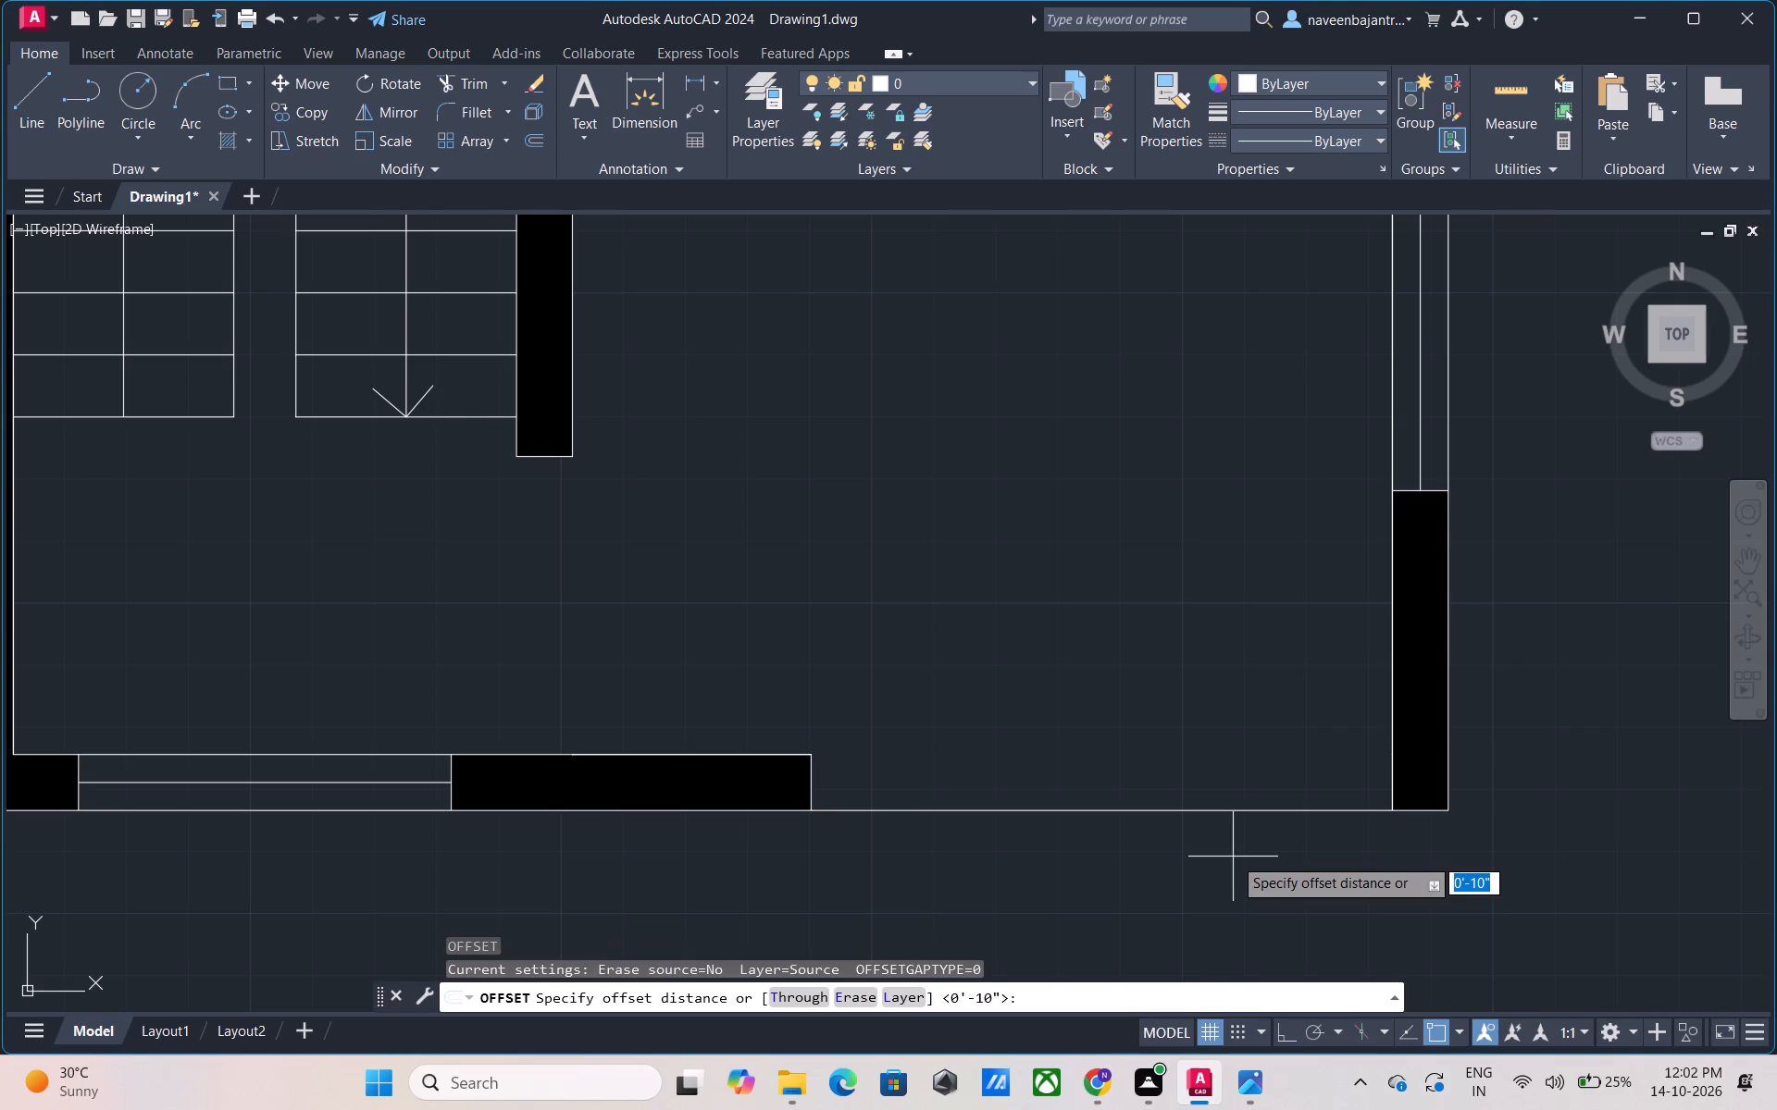
key(5)
key(shift+quotedbl)
key(Return)
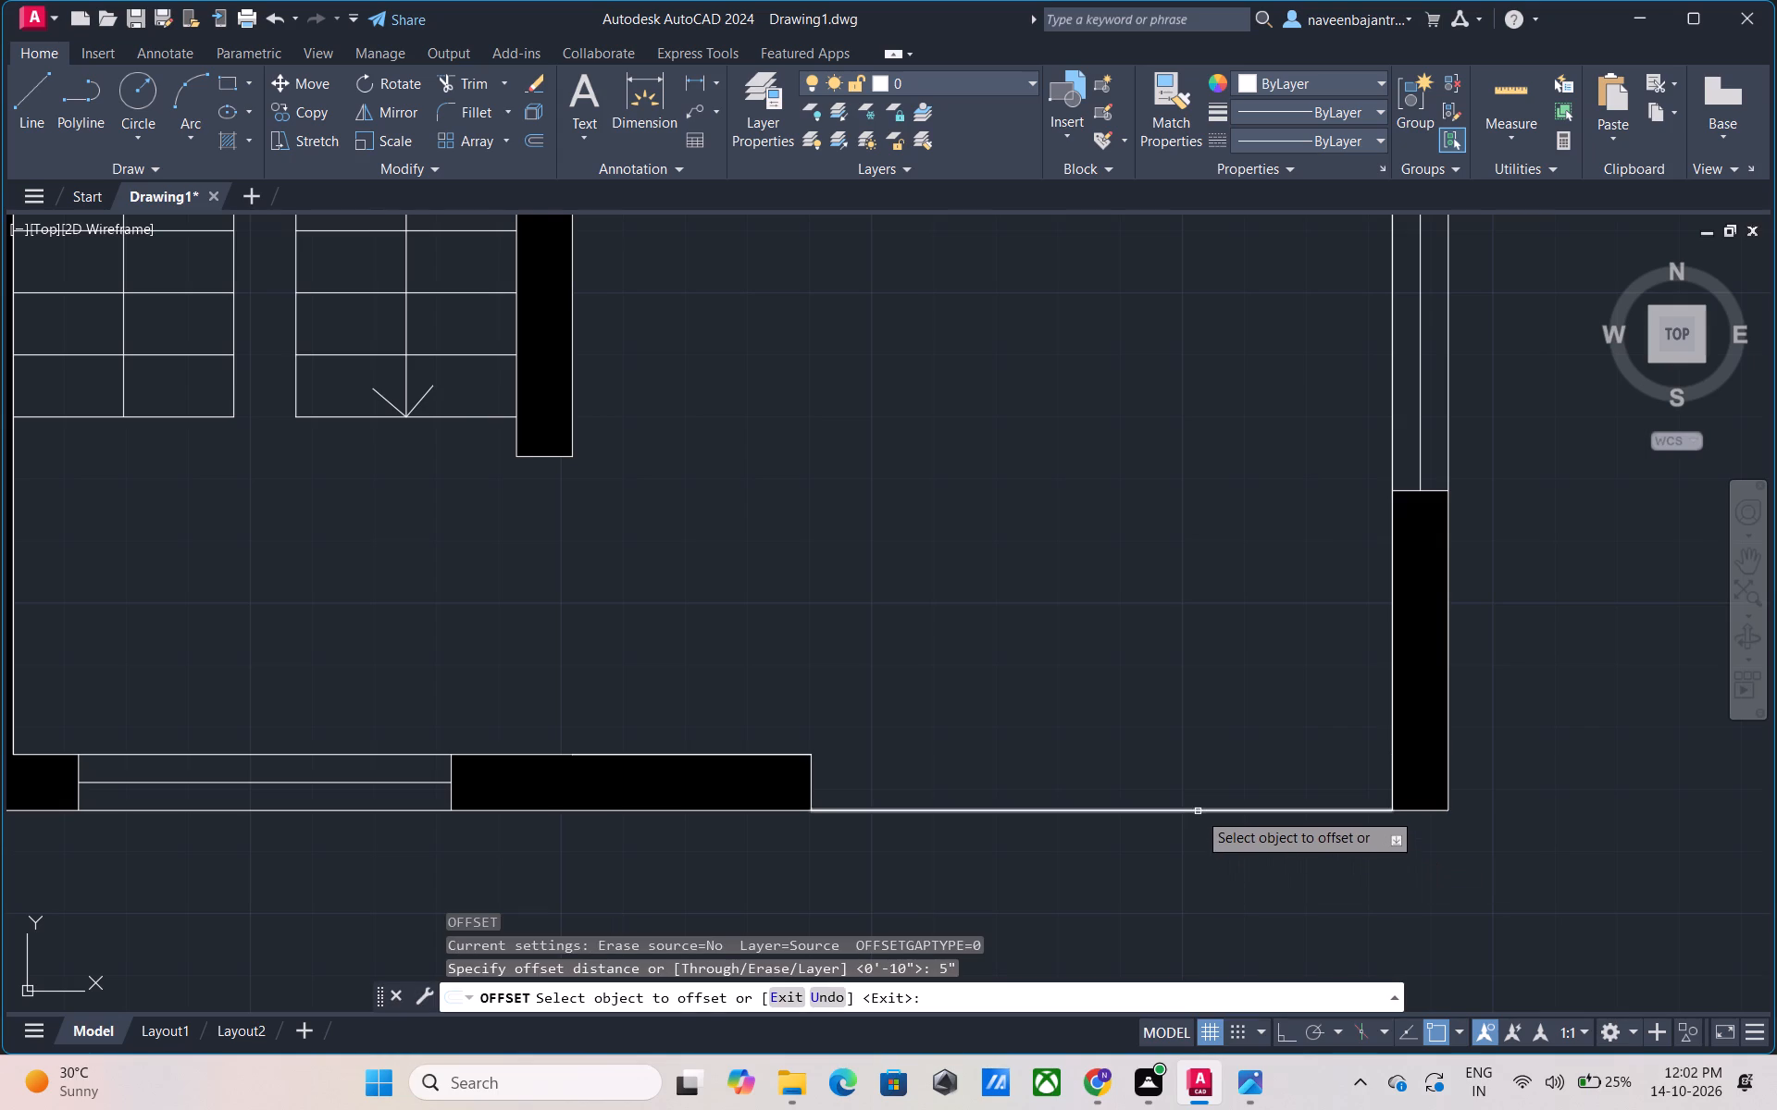
click(1198, 811)
click(1198, 773)
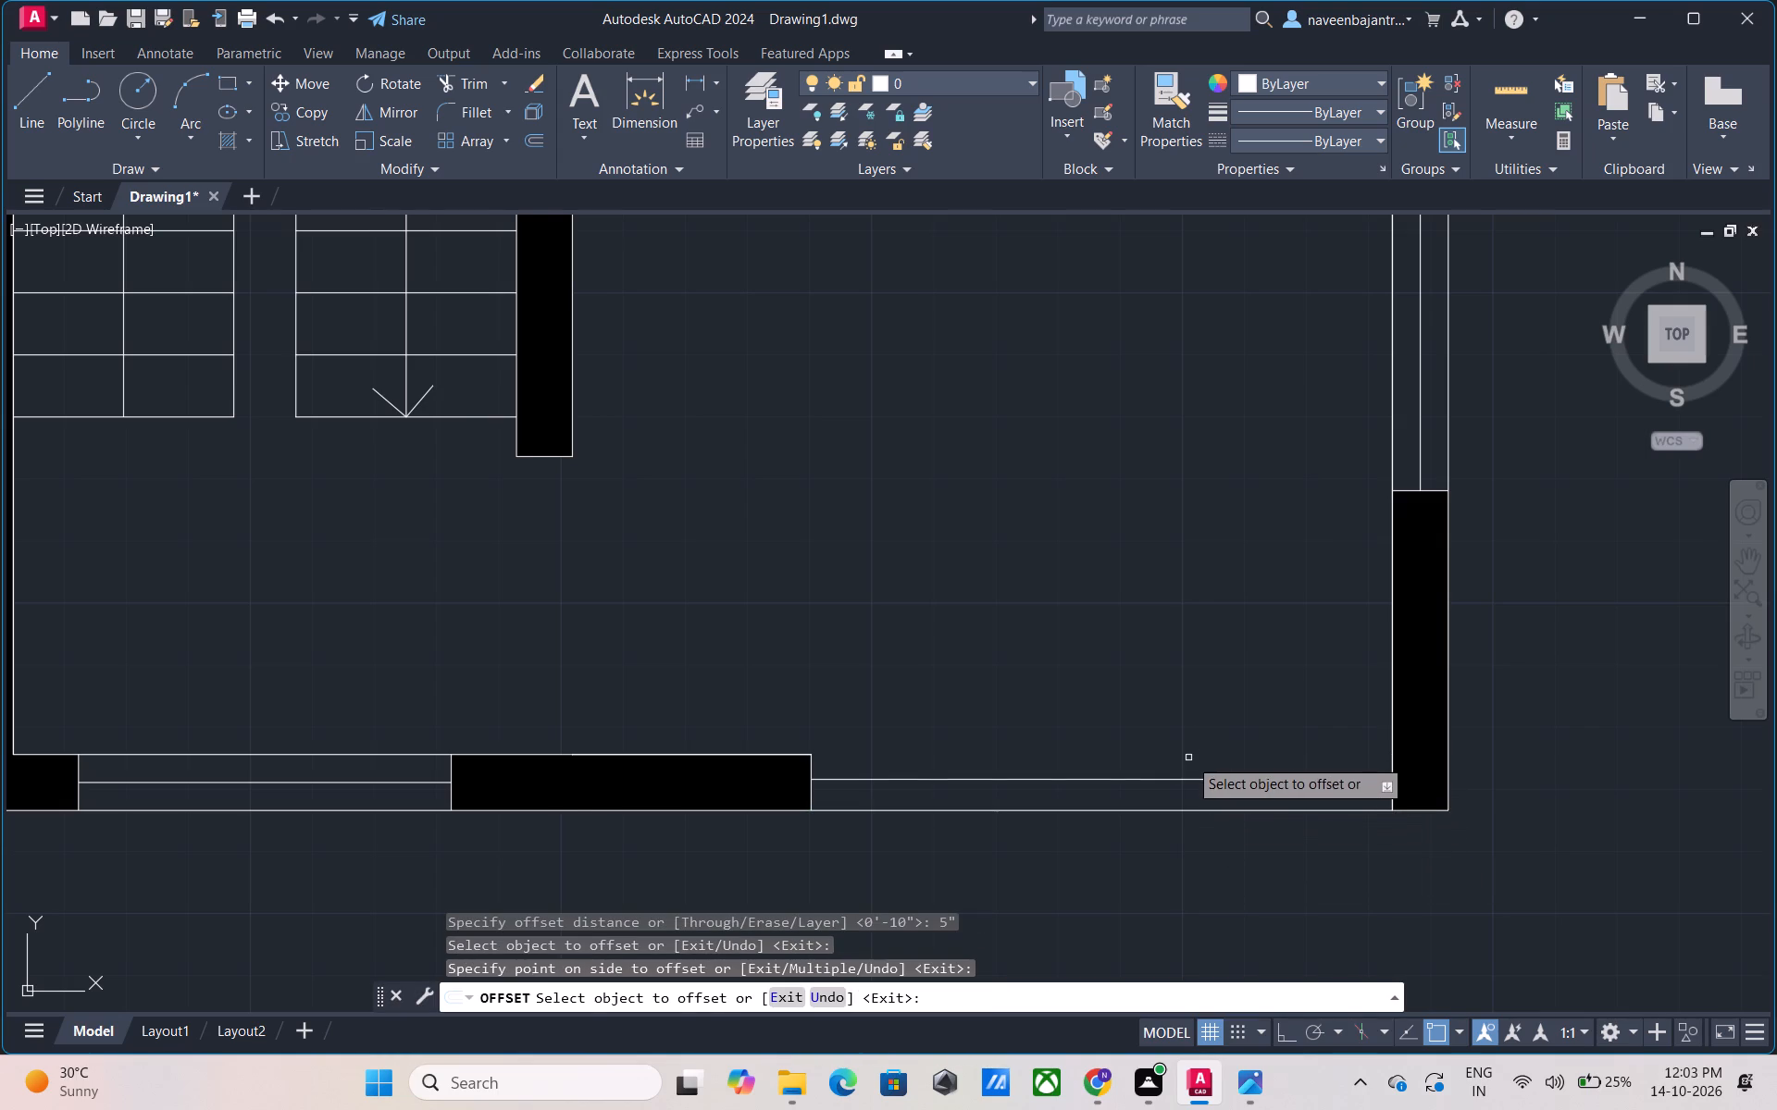
key(Escape)
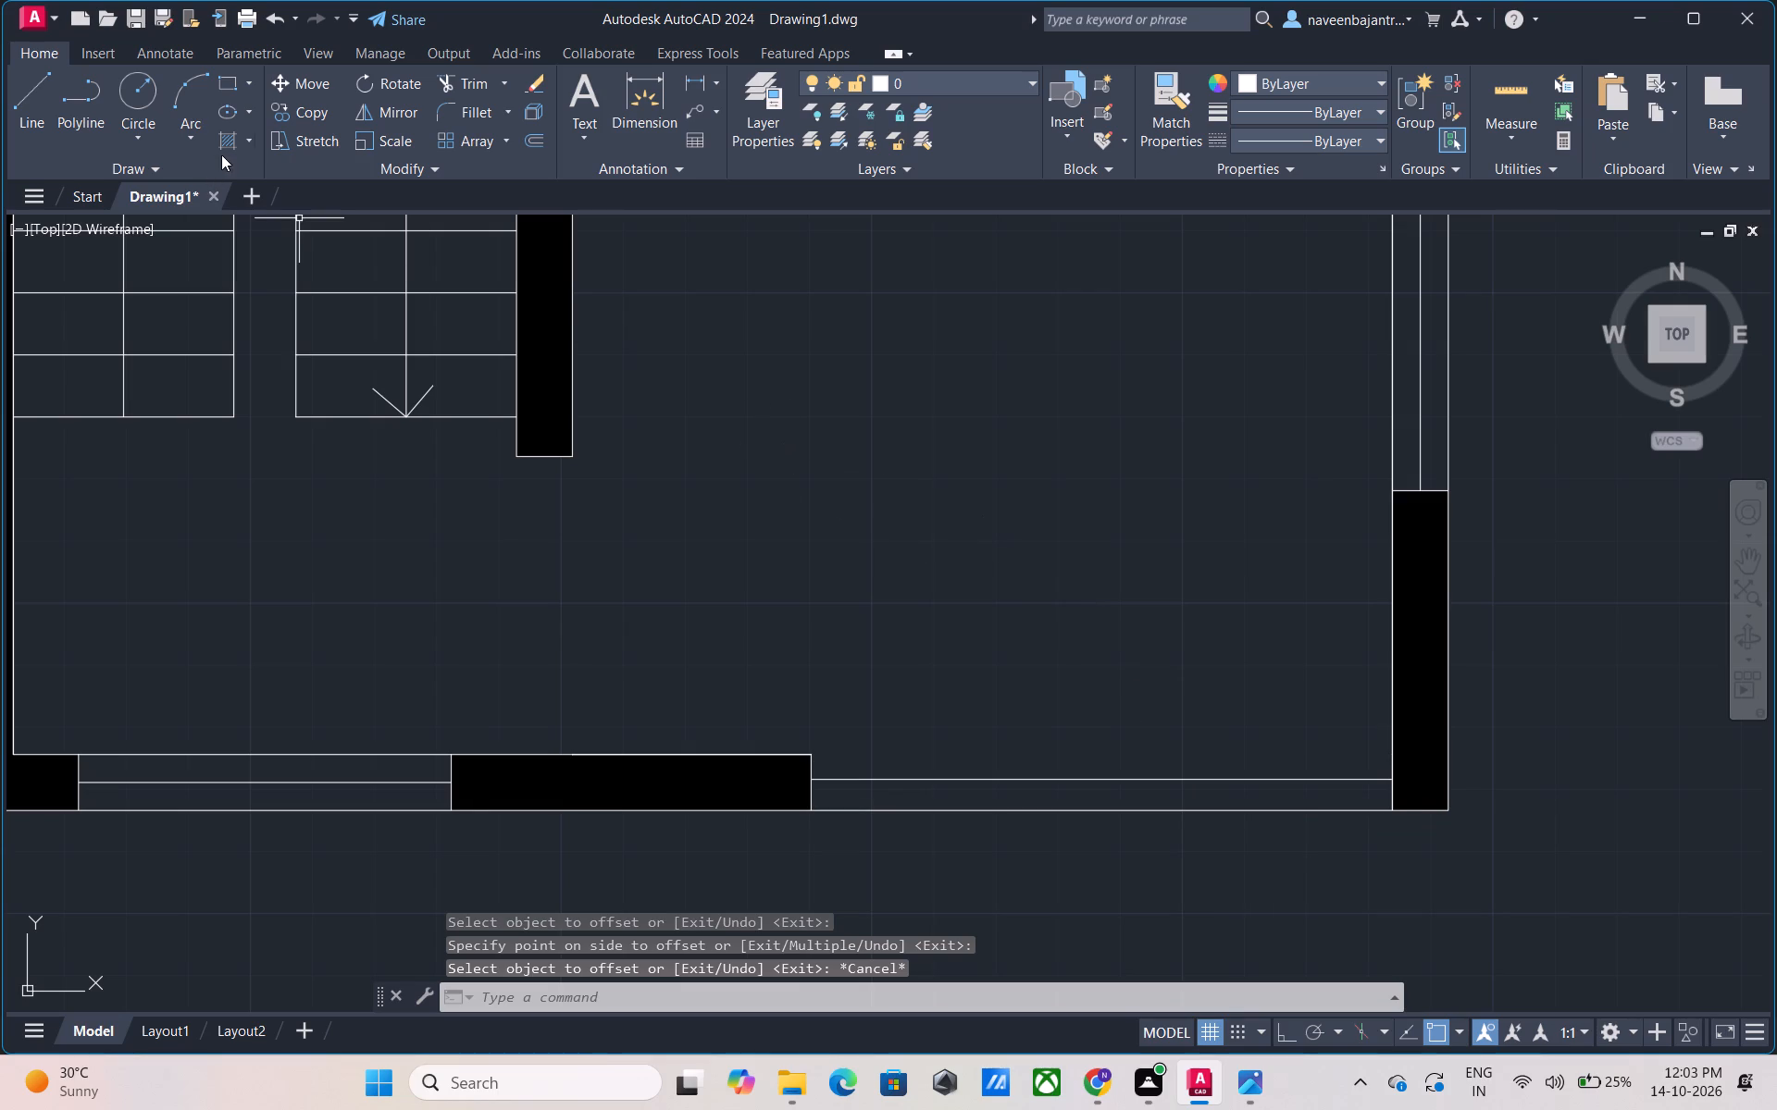
Fill the strip between the two entrance lines with a solid hatch in dark grey, colour 99,100,102.
click(223, 144)
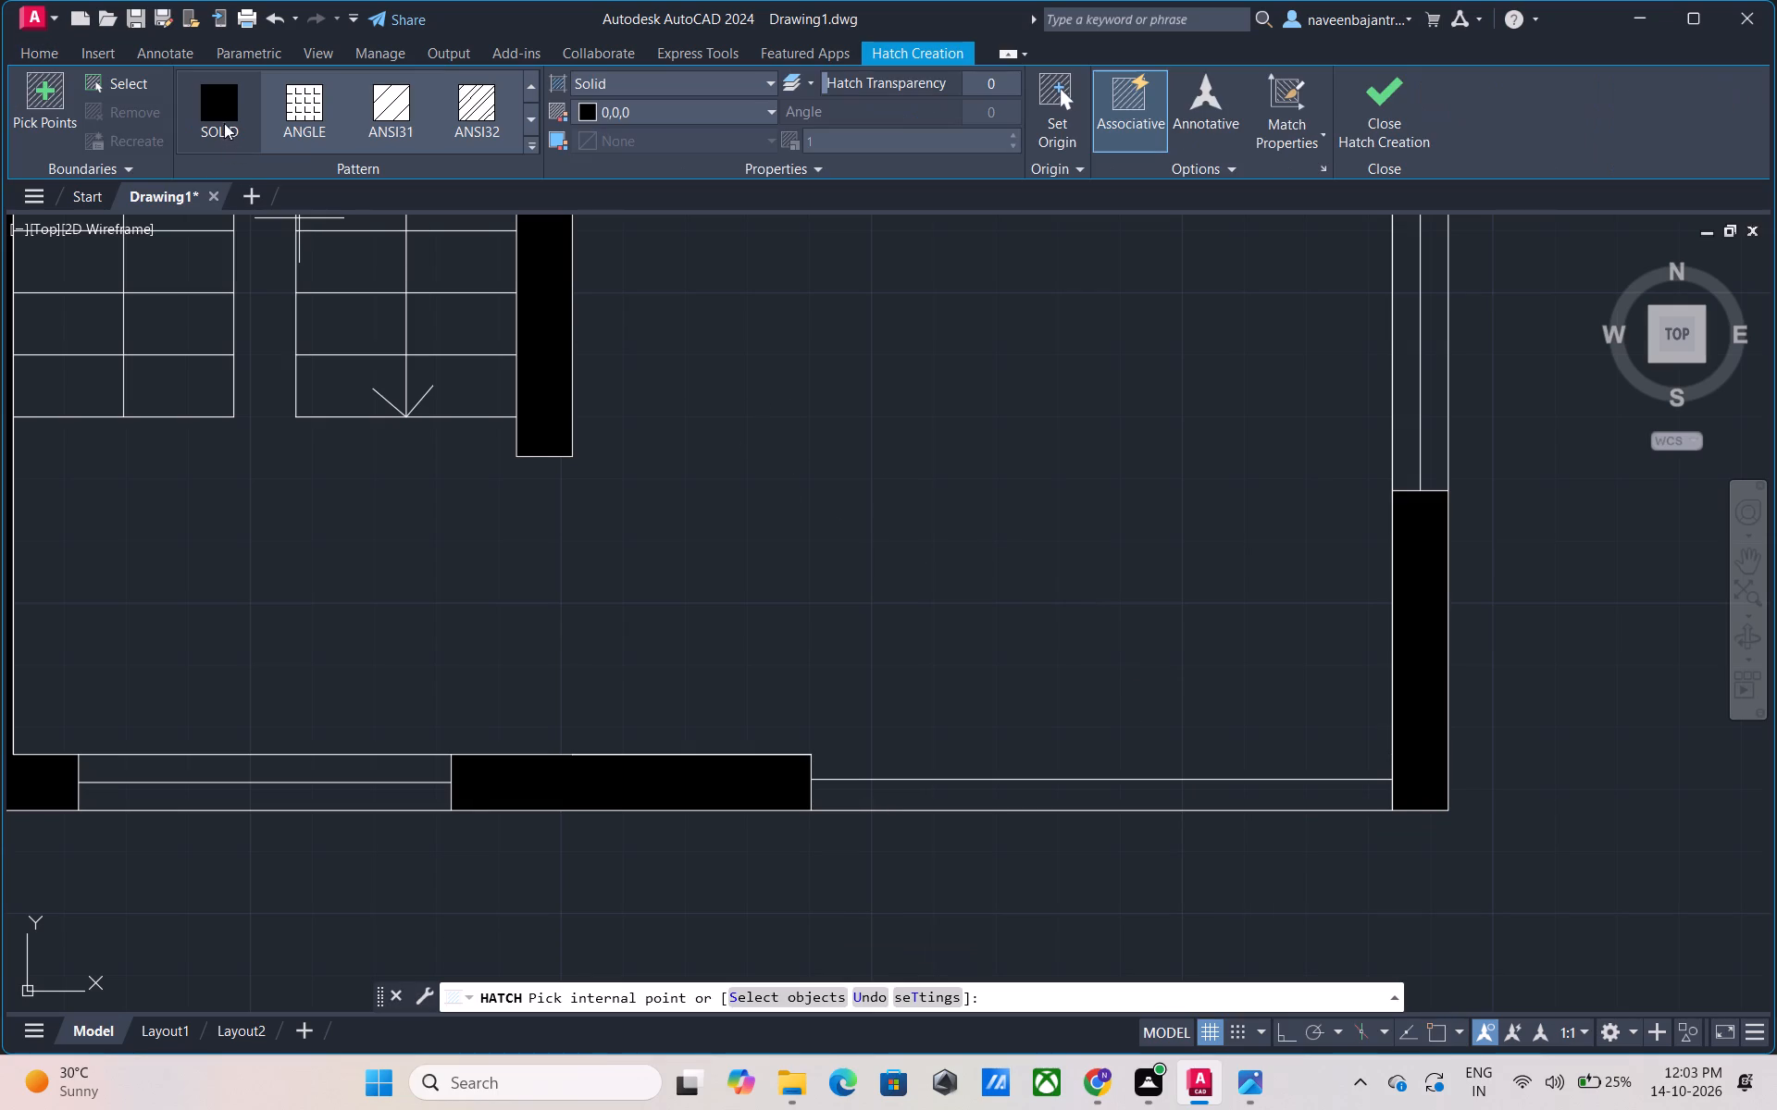
click(222, 108)
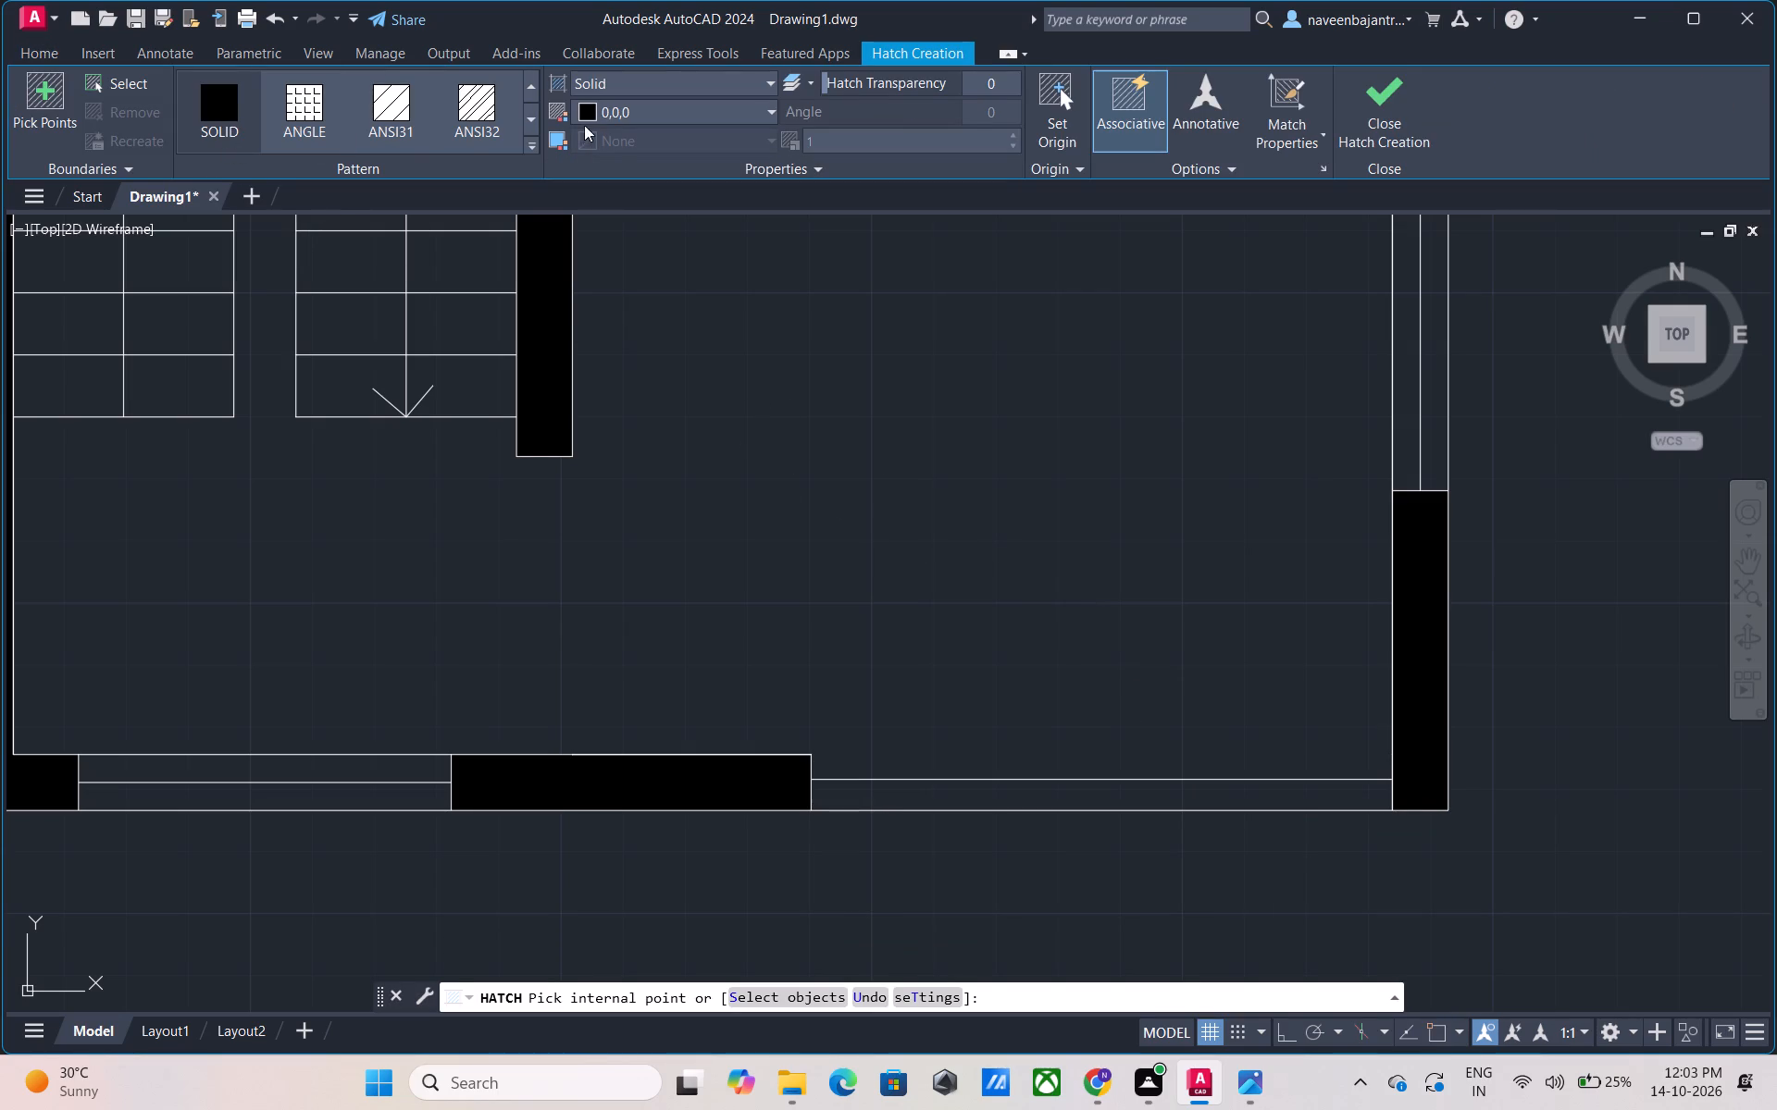
click(589, 114)
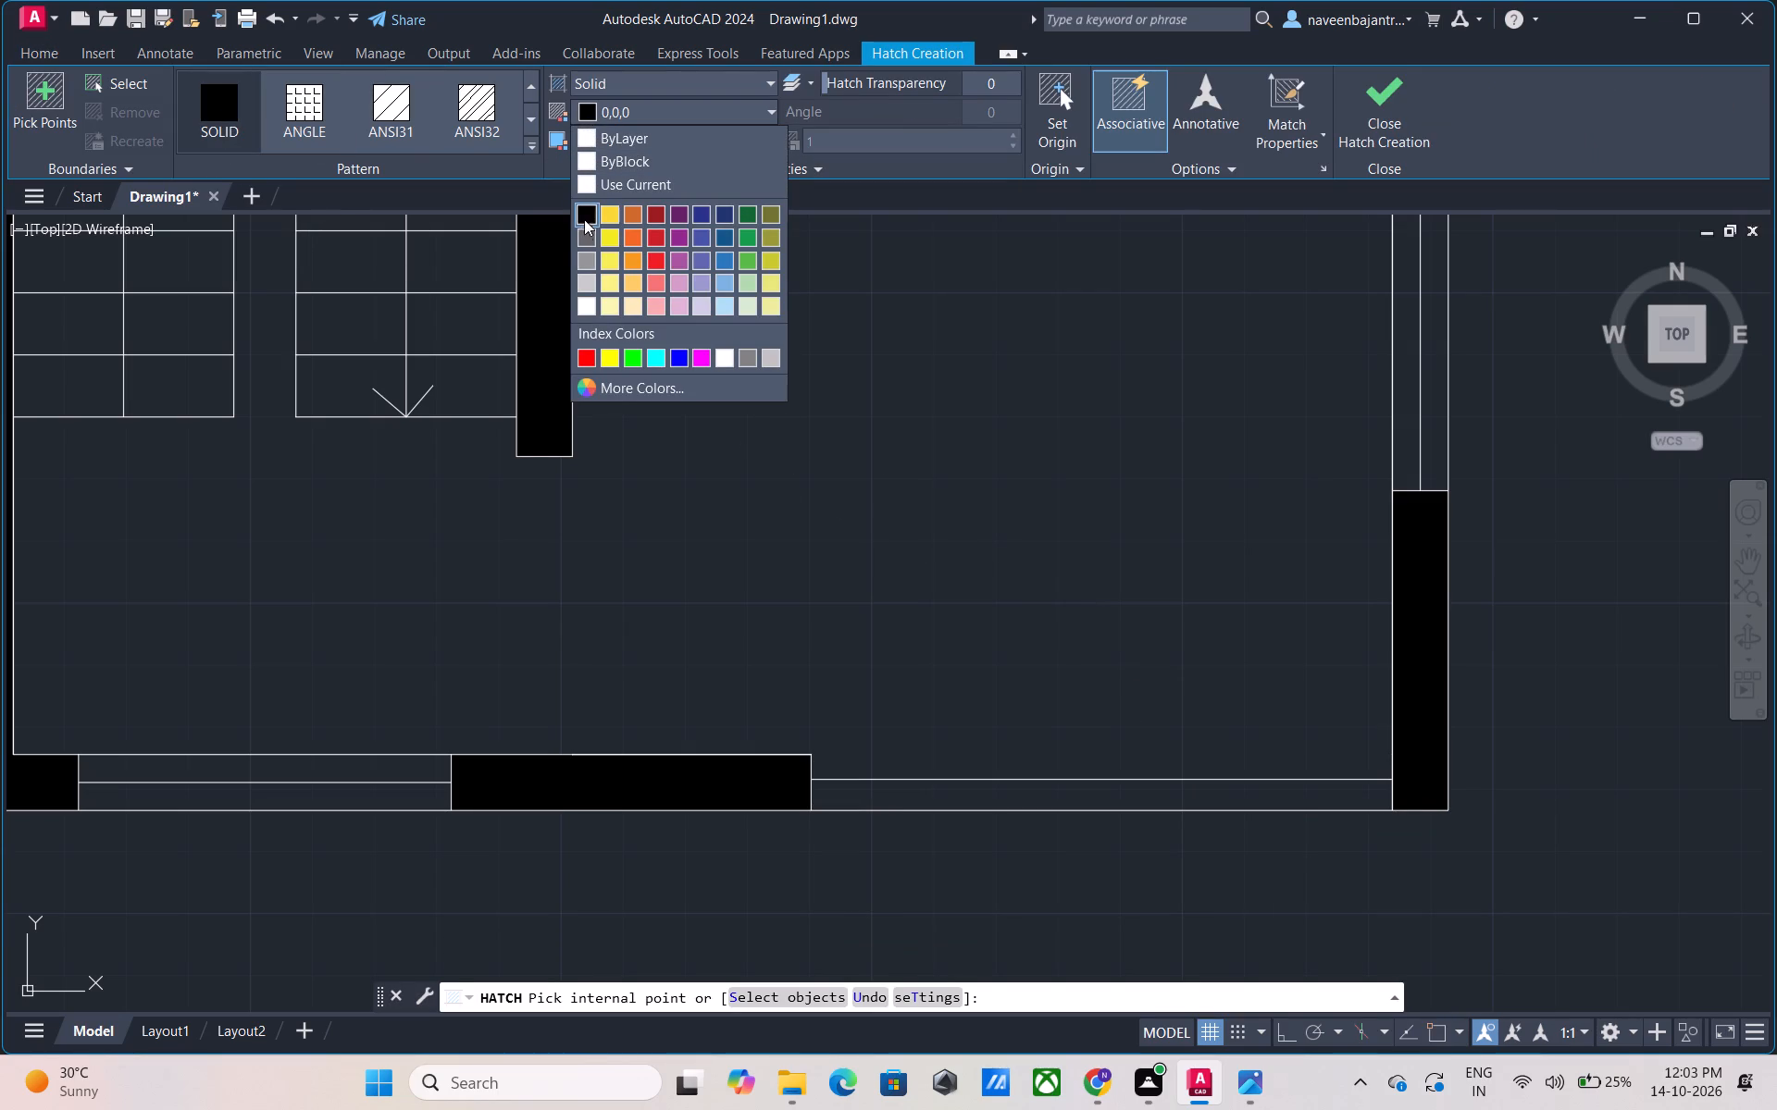
click(584, 231)
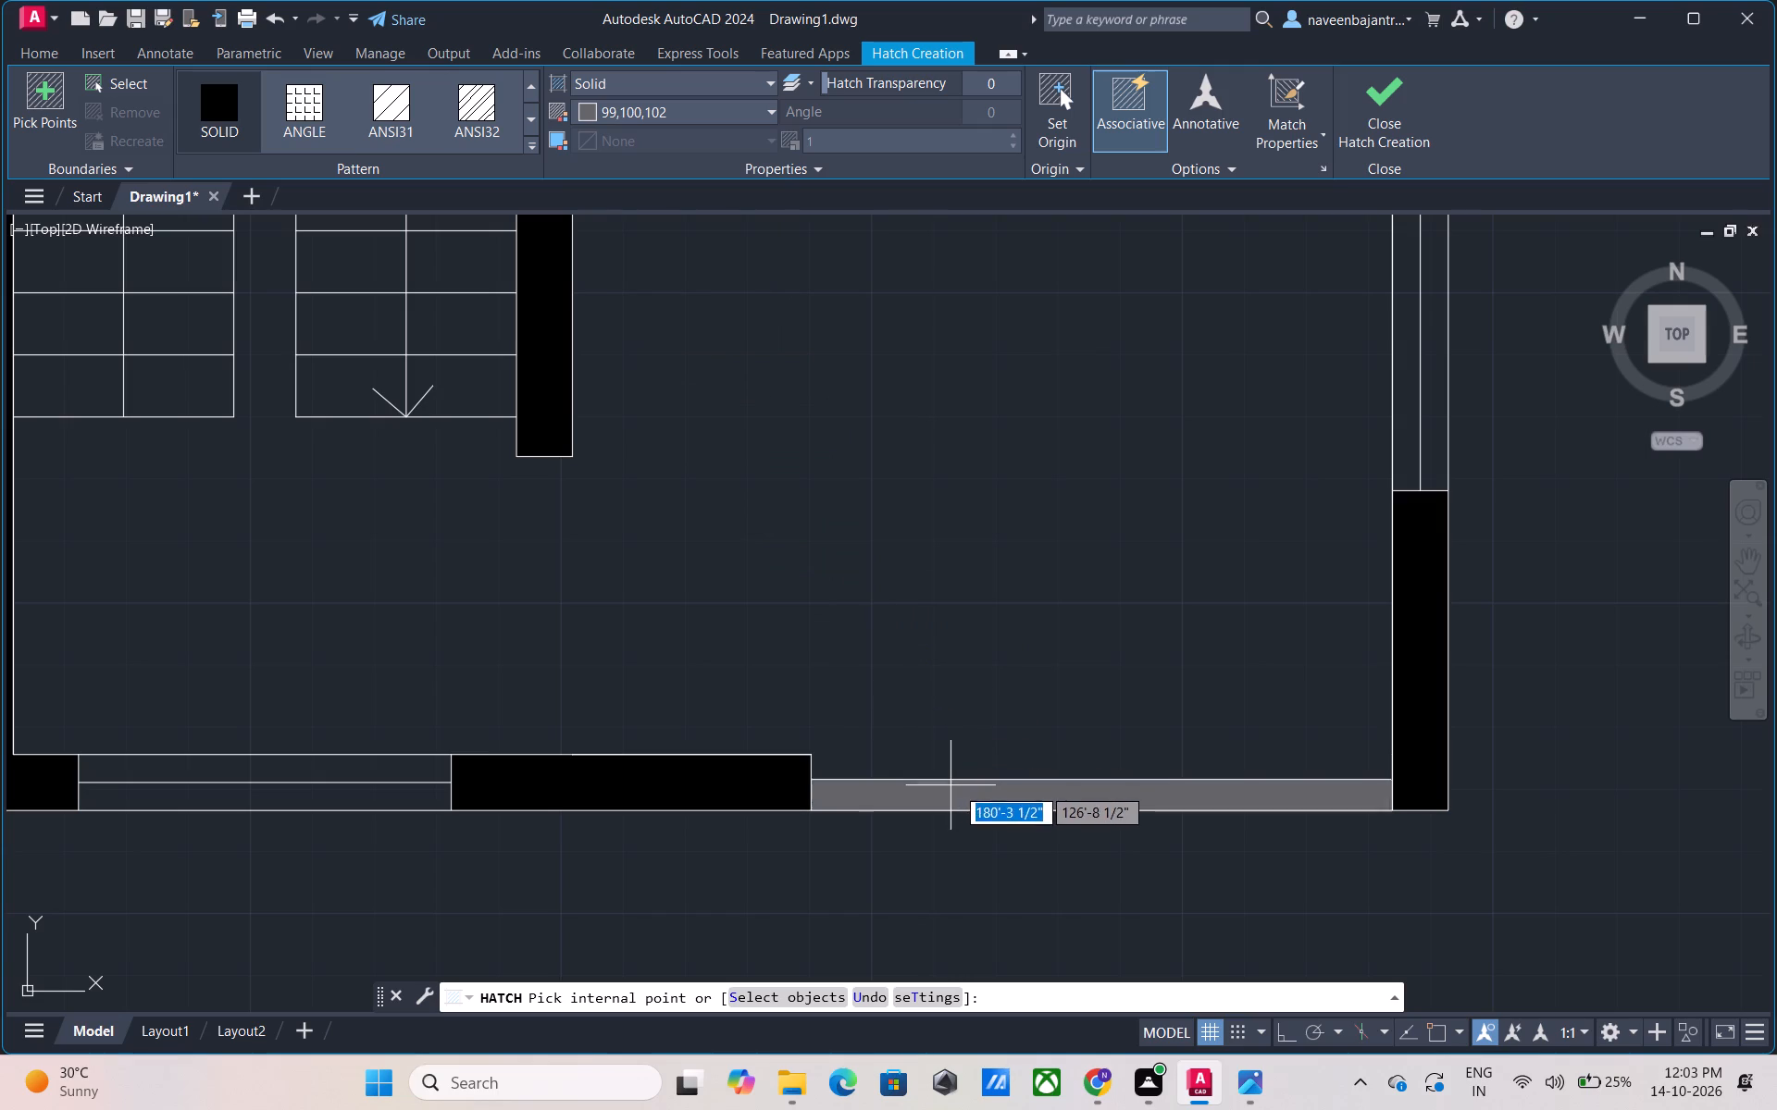
click(956, 787)
key(Escape)
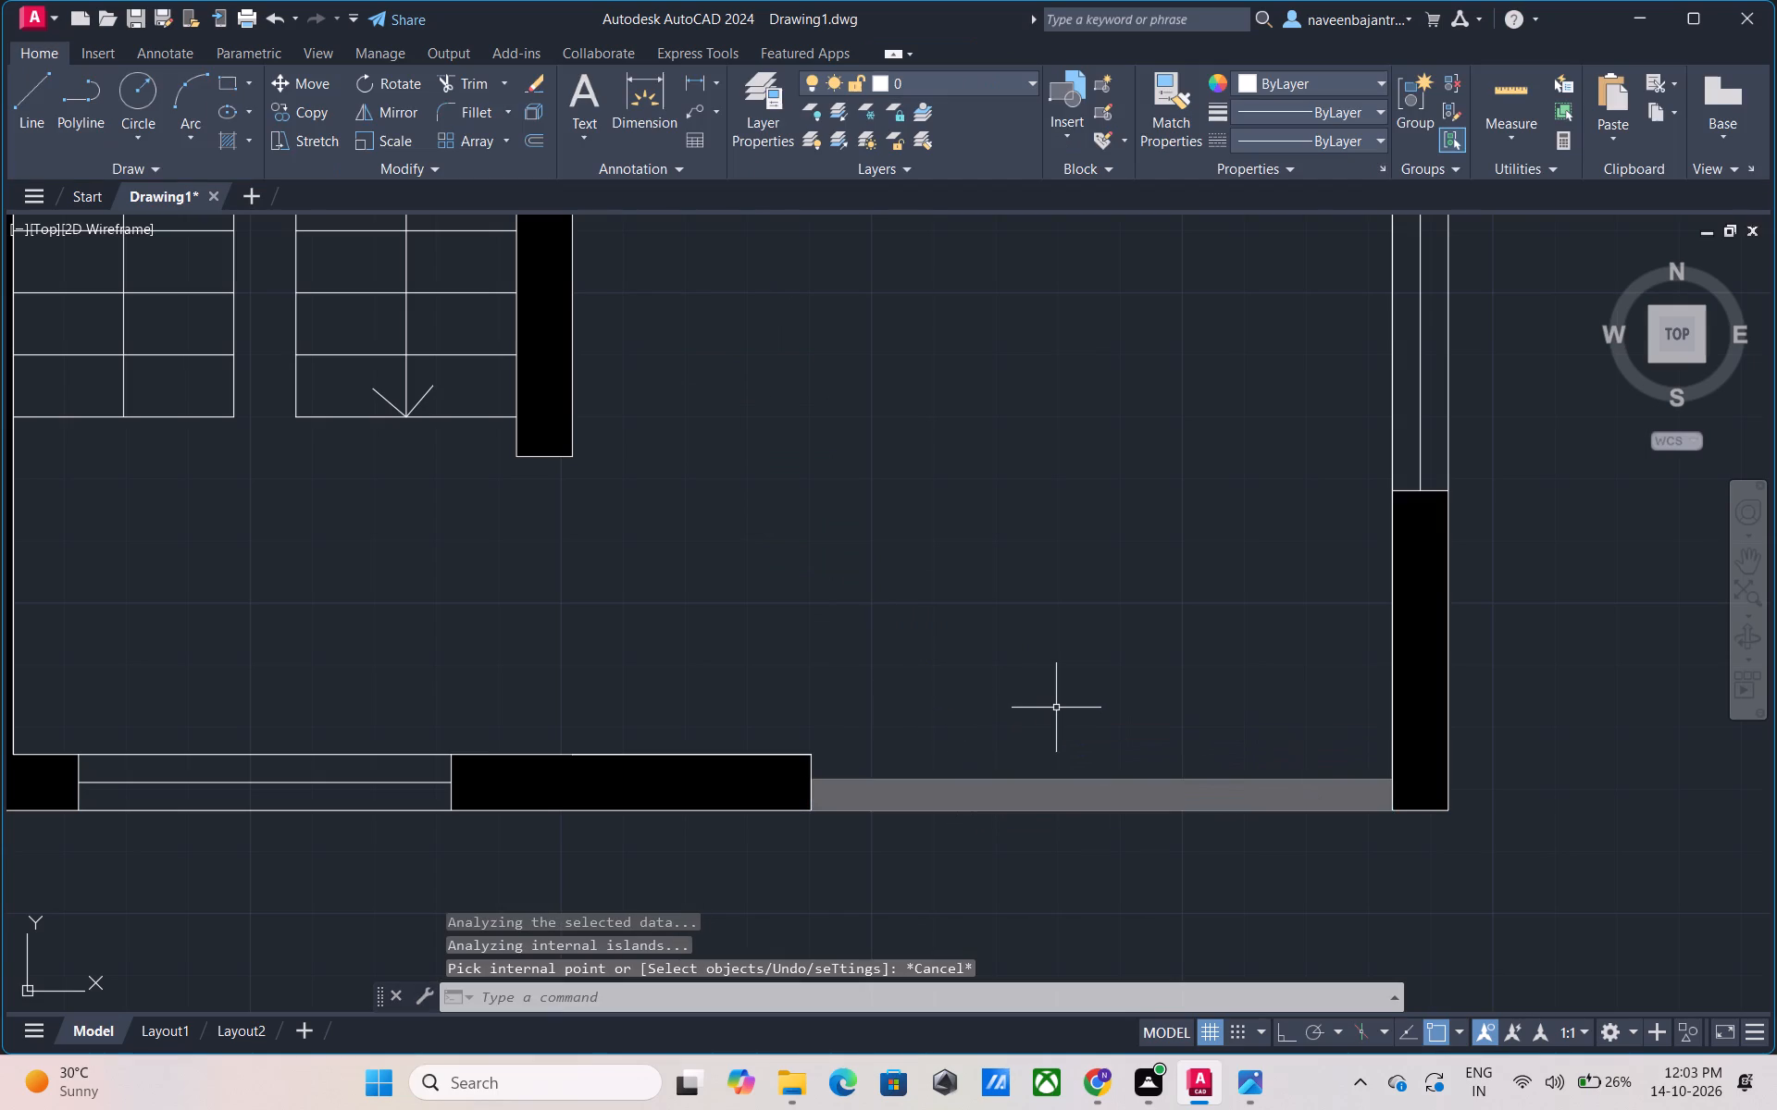
Examine the whole plan and the passage between the staircase wall and the small room on the right.
scroll(1056, 708, down, 3)
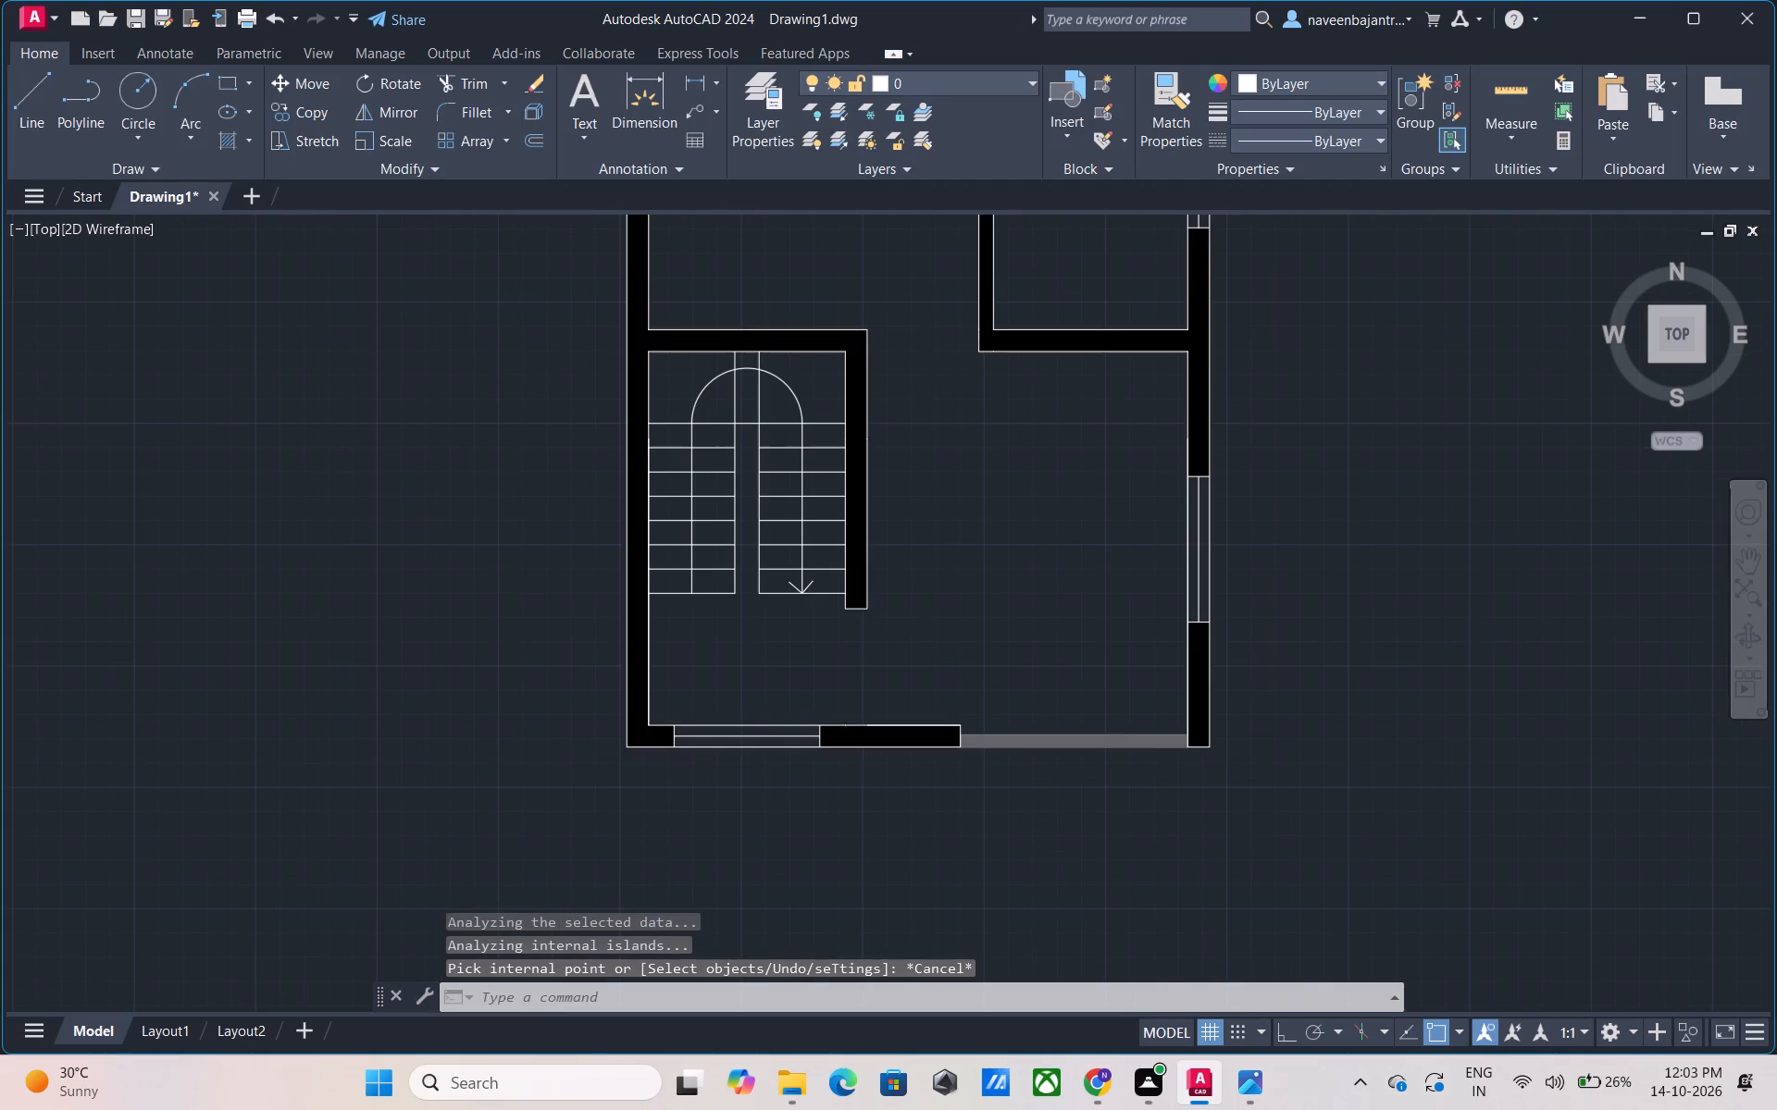
scroll(1056, 708, down, 1)
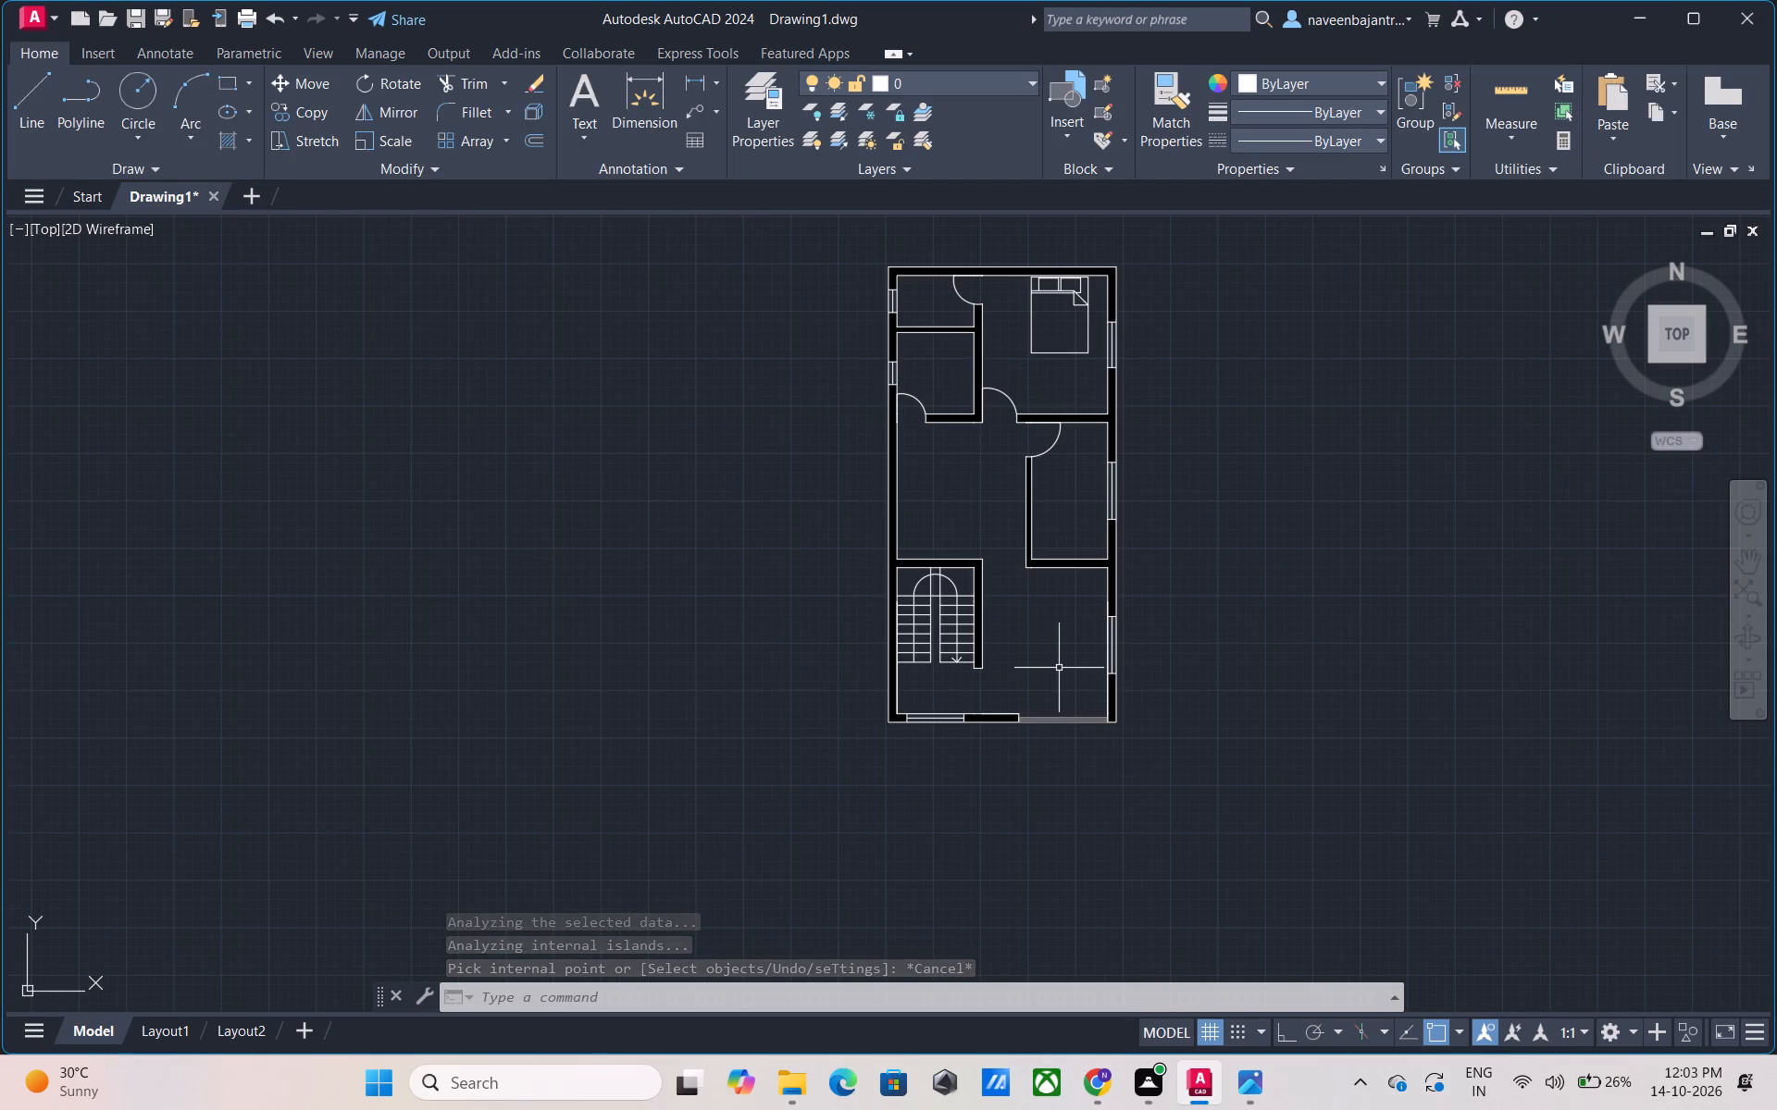
middle_drag(1059, 668, 1060, 706)
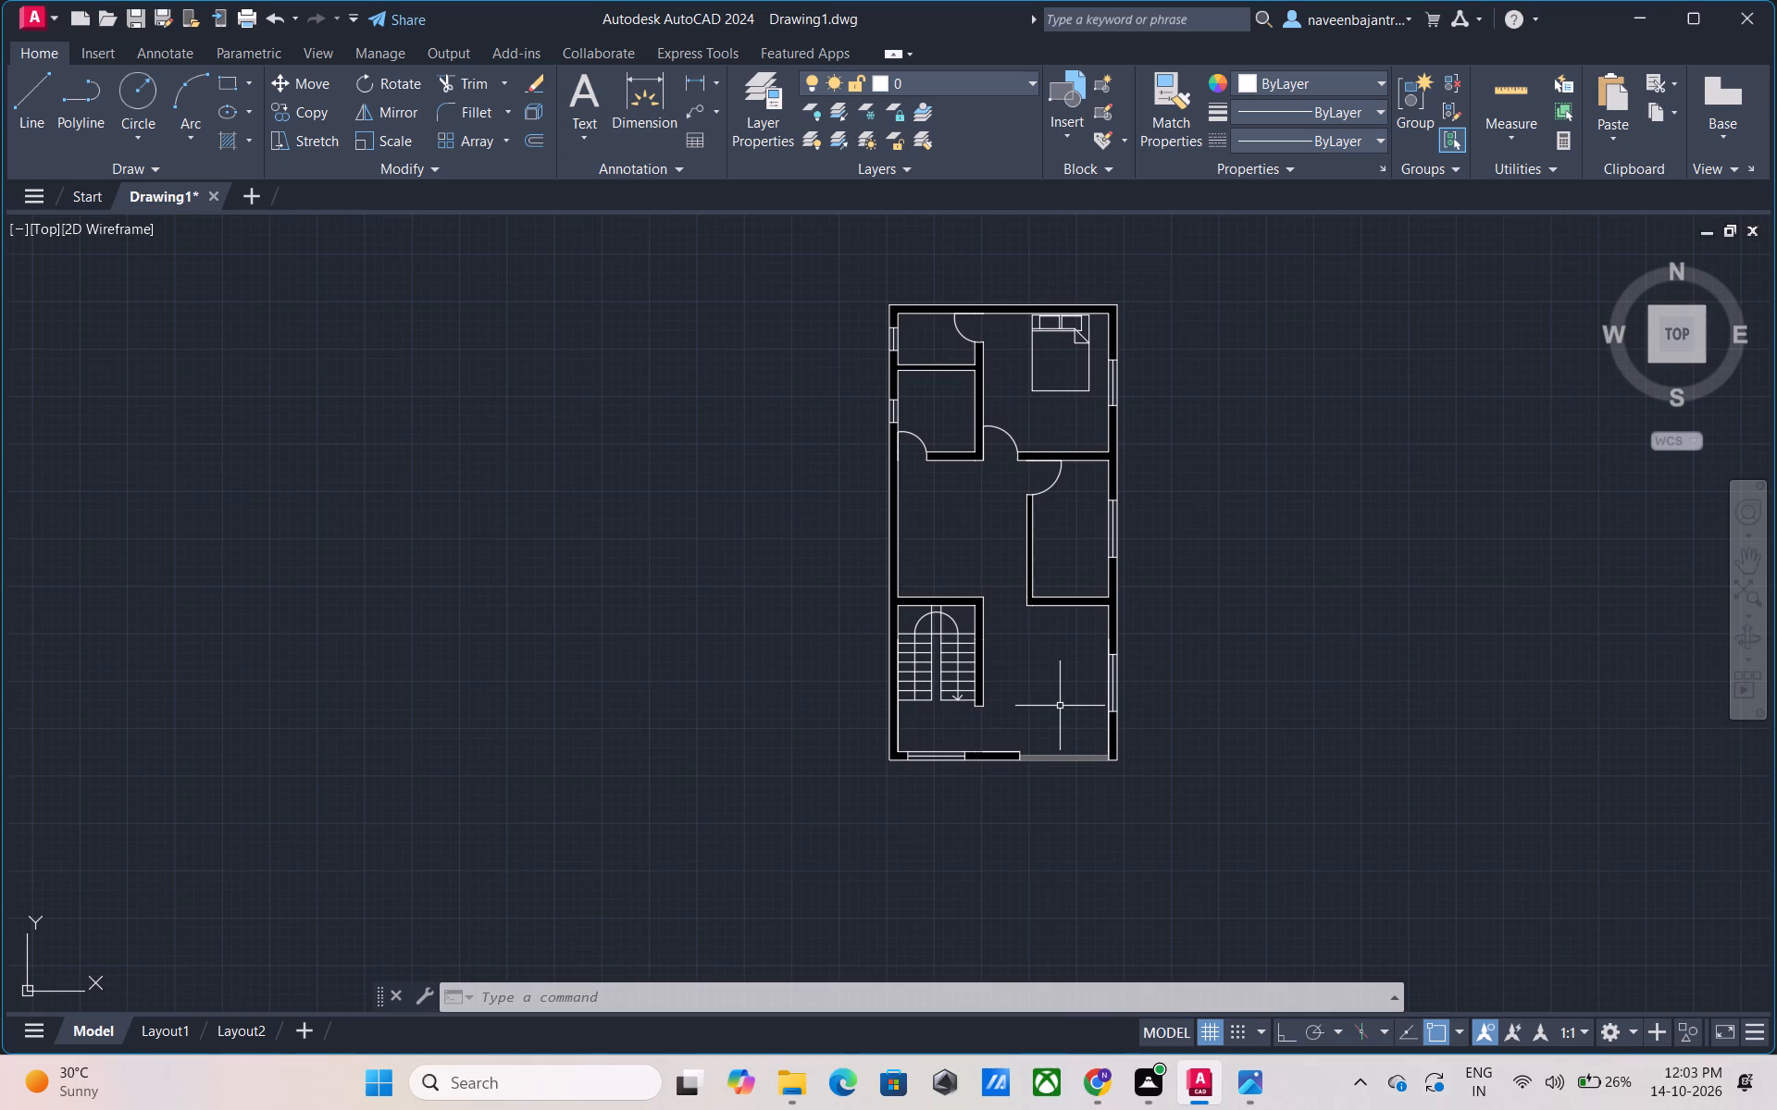
middle_drag(1005, 660, 998, 720)
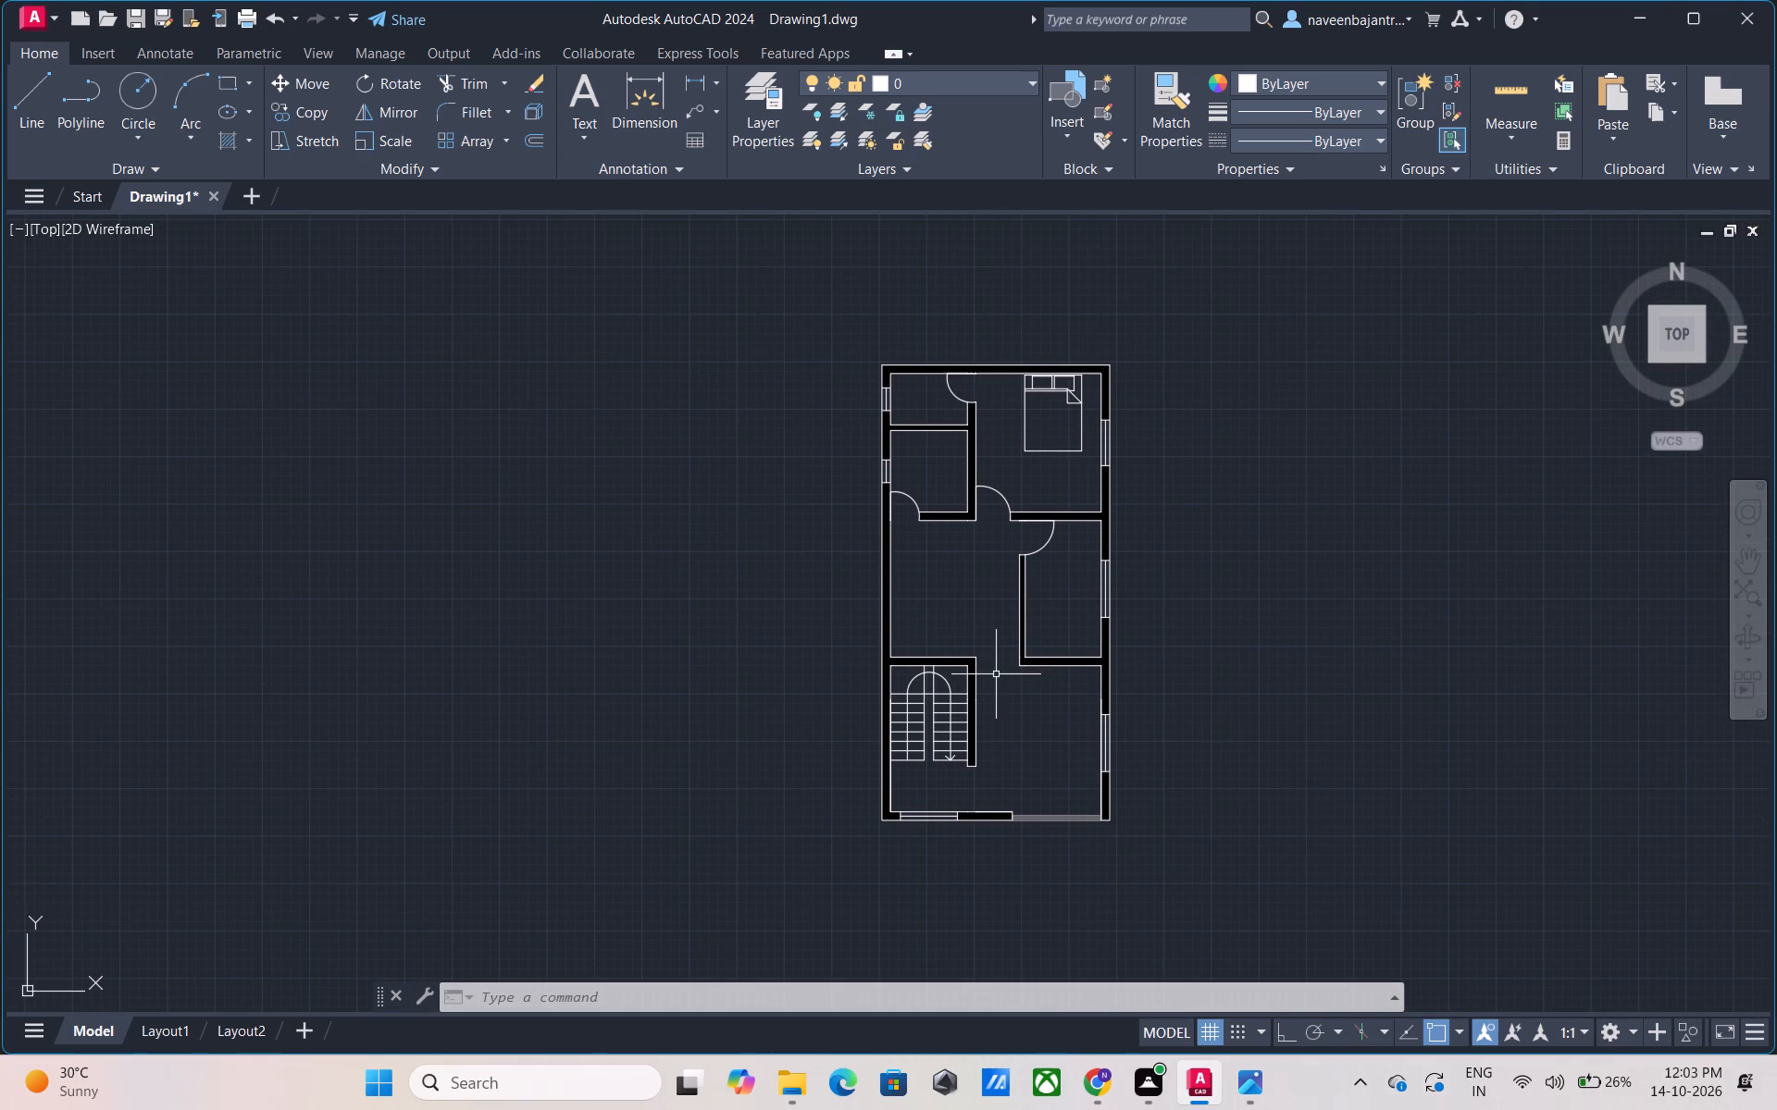
scroll(996, 673, up, 3)
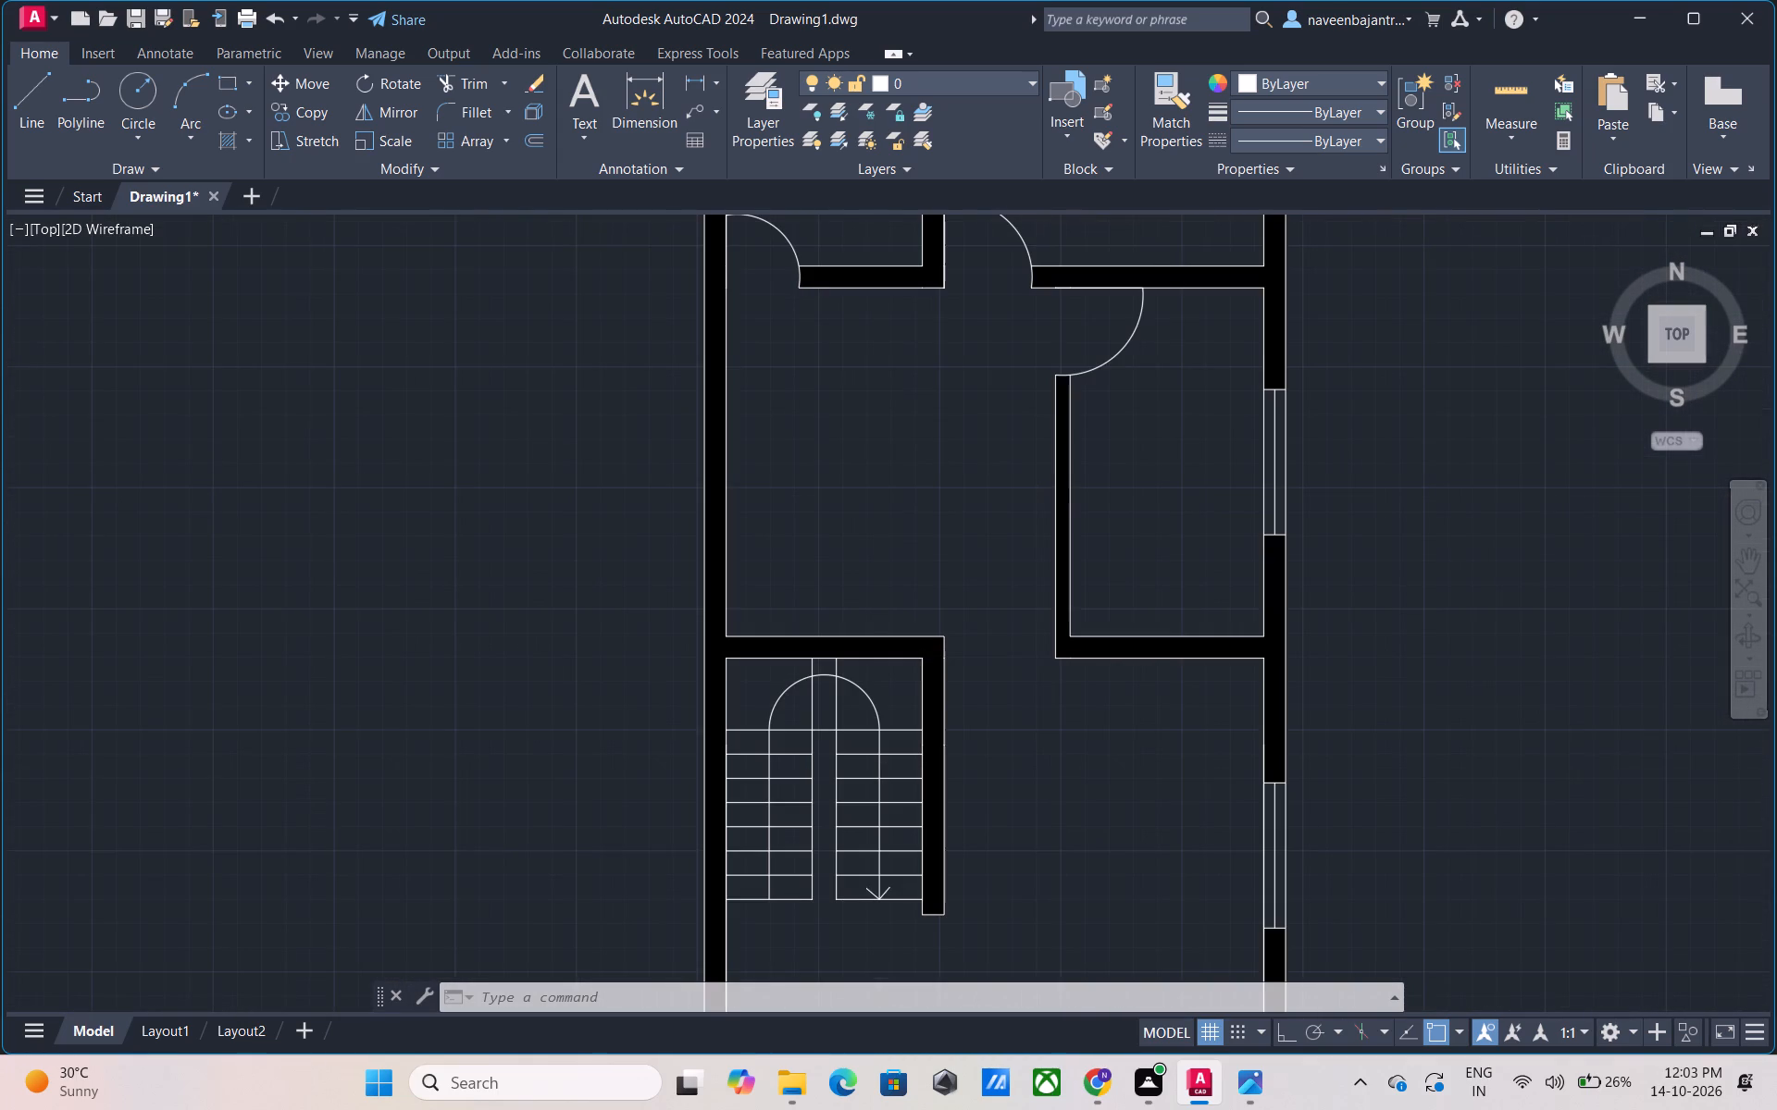
key(Escape)
scroll(996, 673, up, 1)
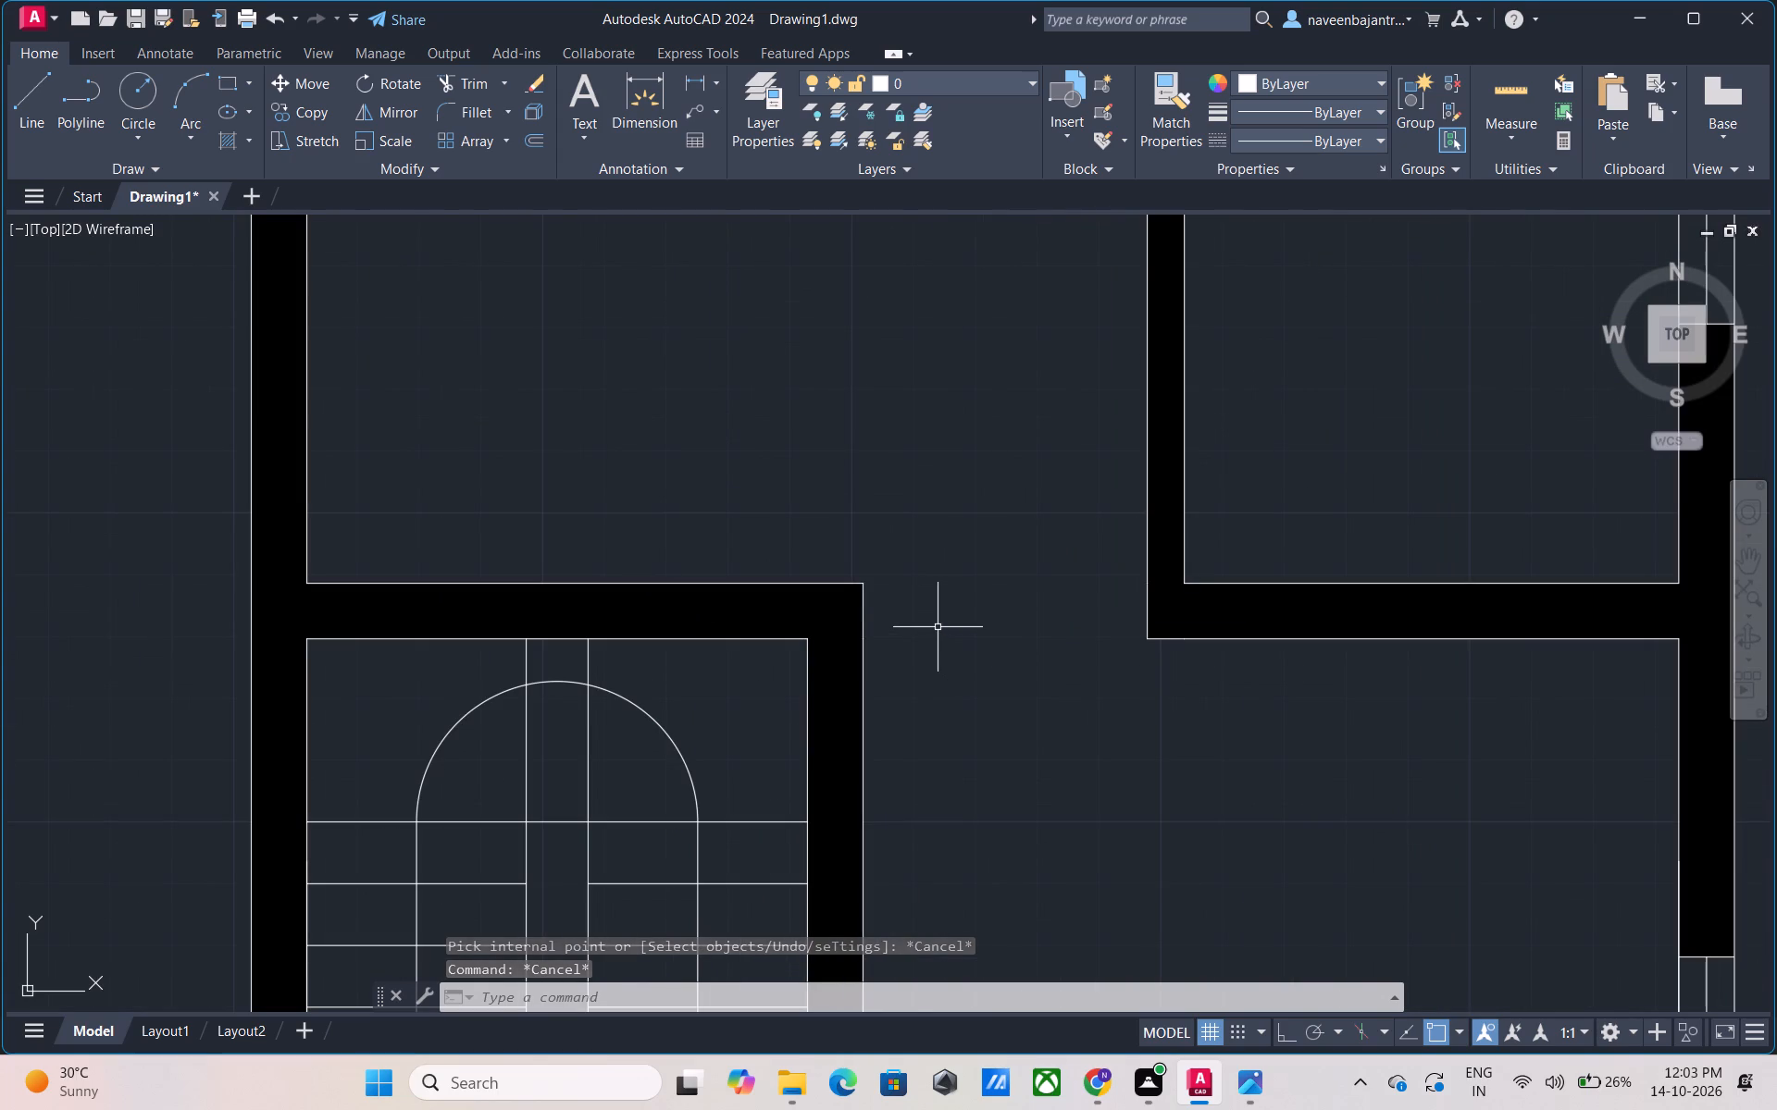
Draw a 3'-10" line across the passage opening from the staircase wall's upper outer corner to the small room's wall.
text(L)
key(space)
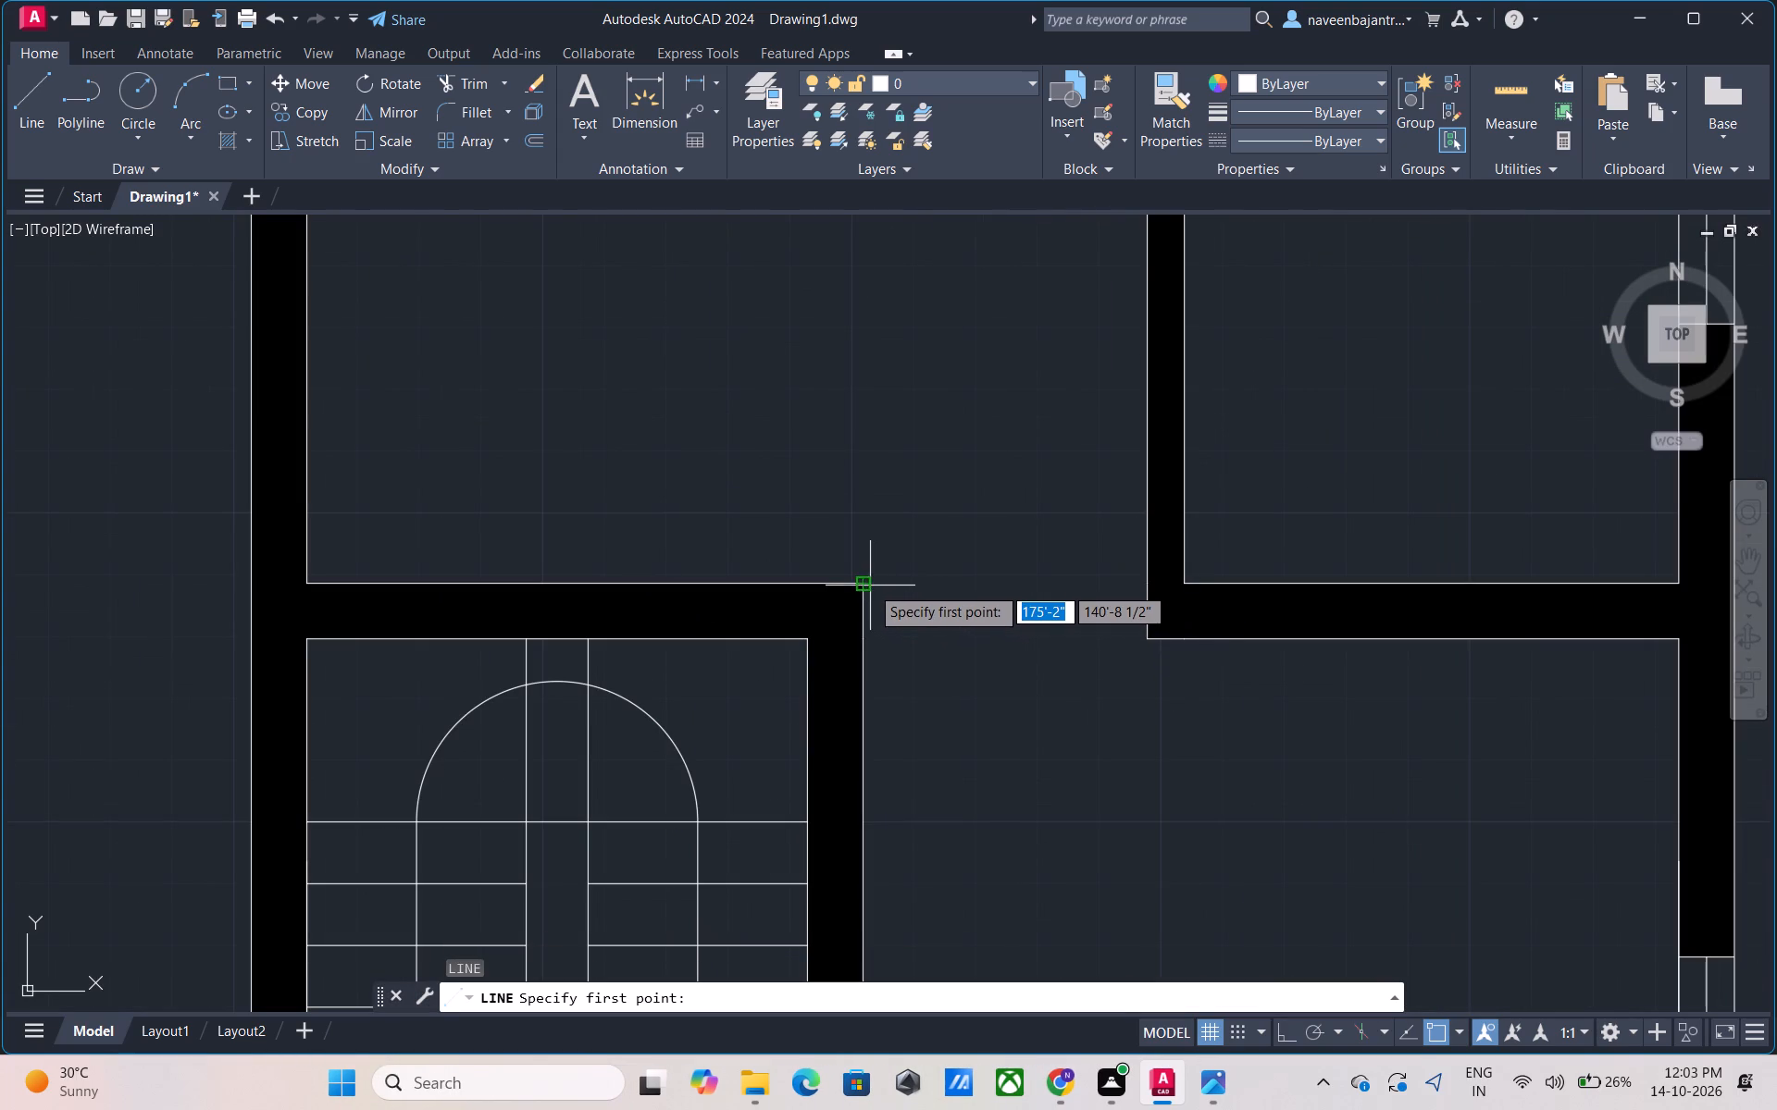
click(857, 586)
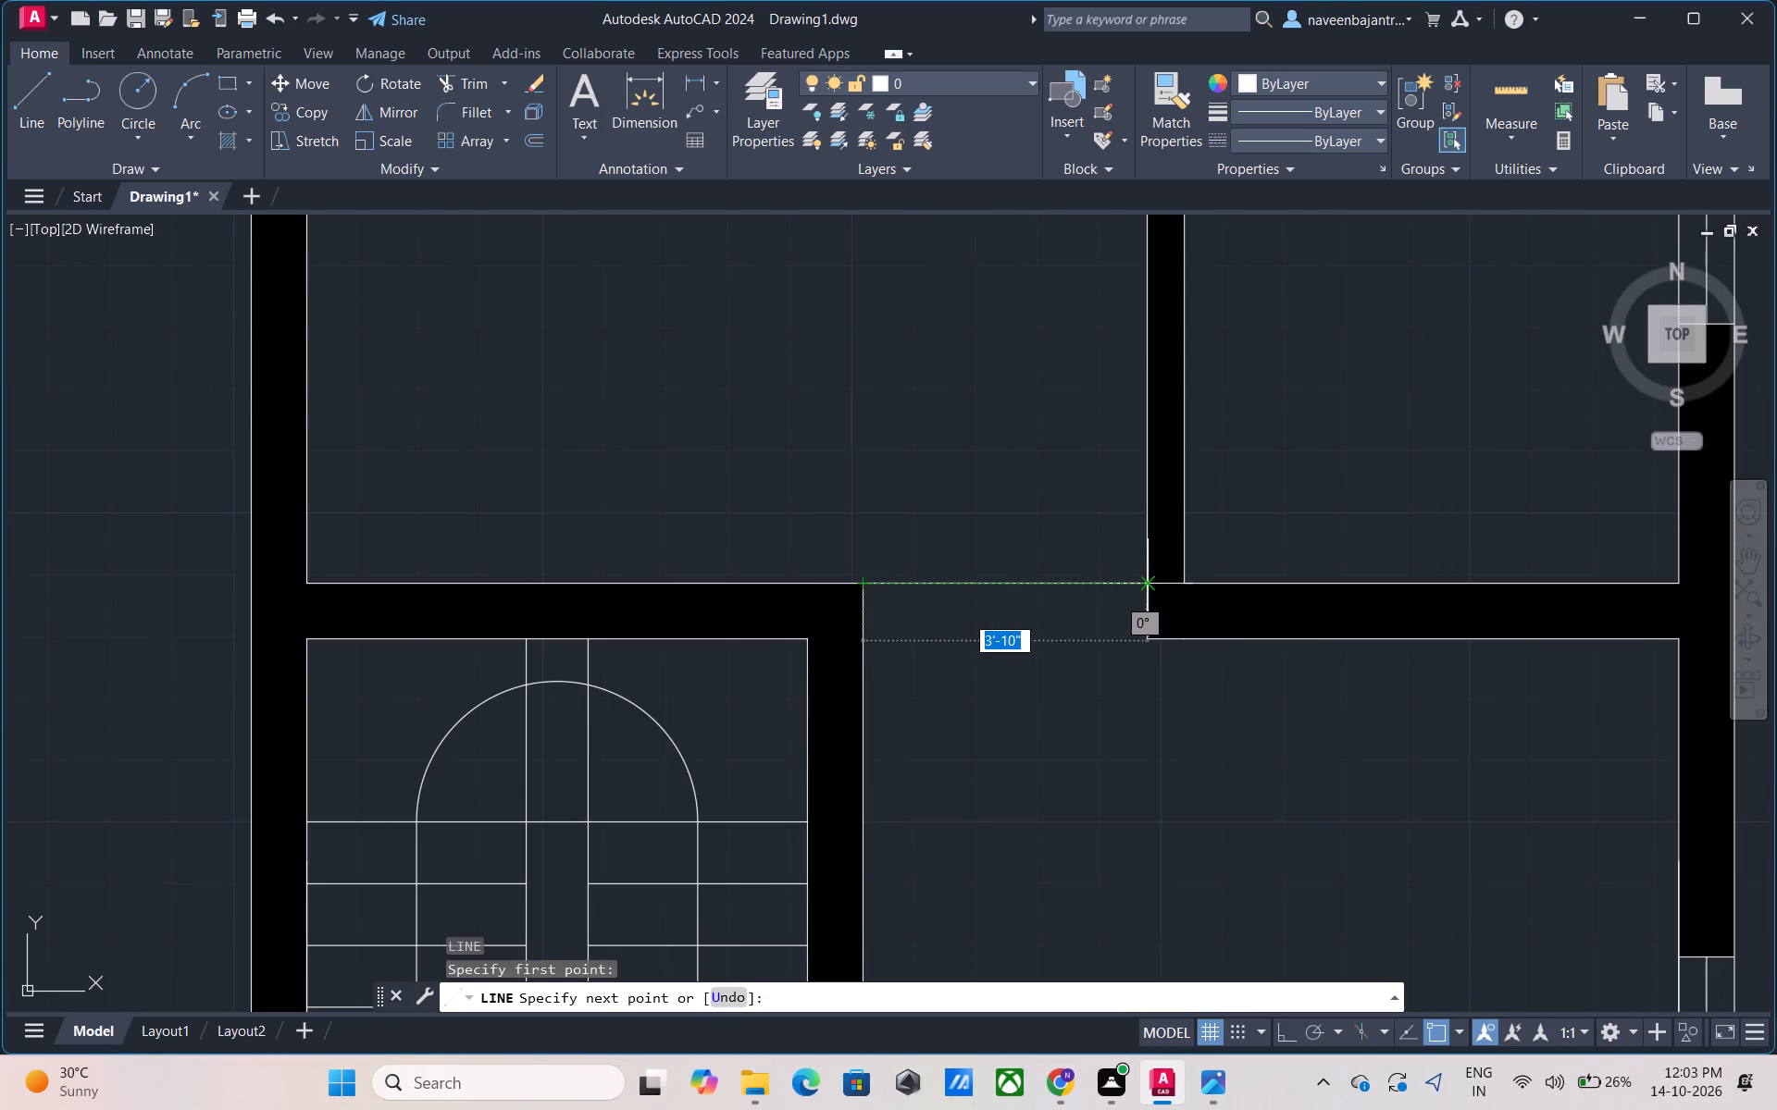
click(1142, 586)
key(Escape)
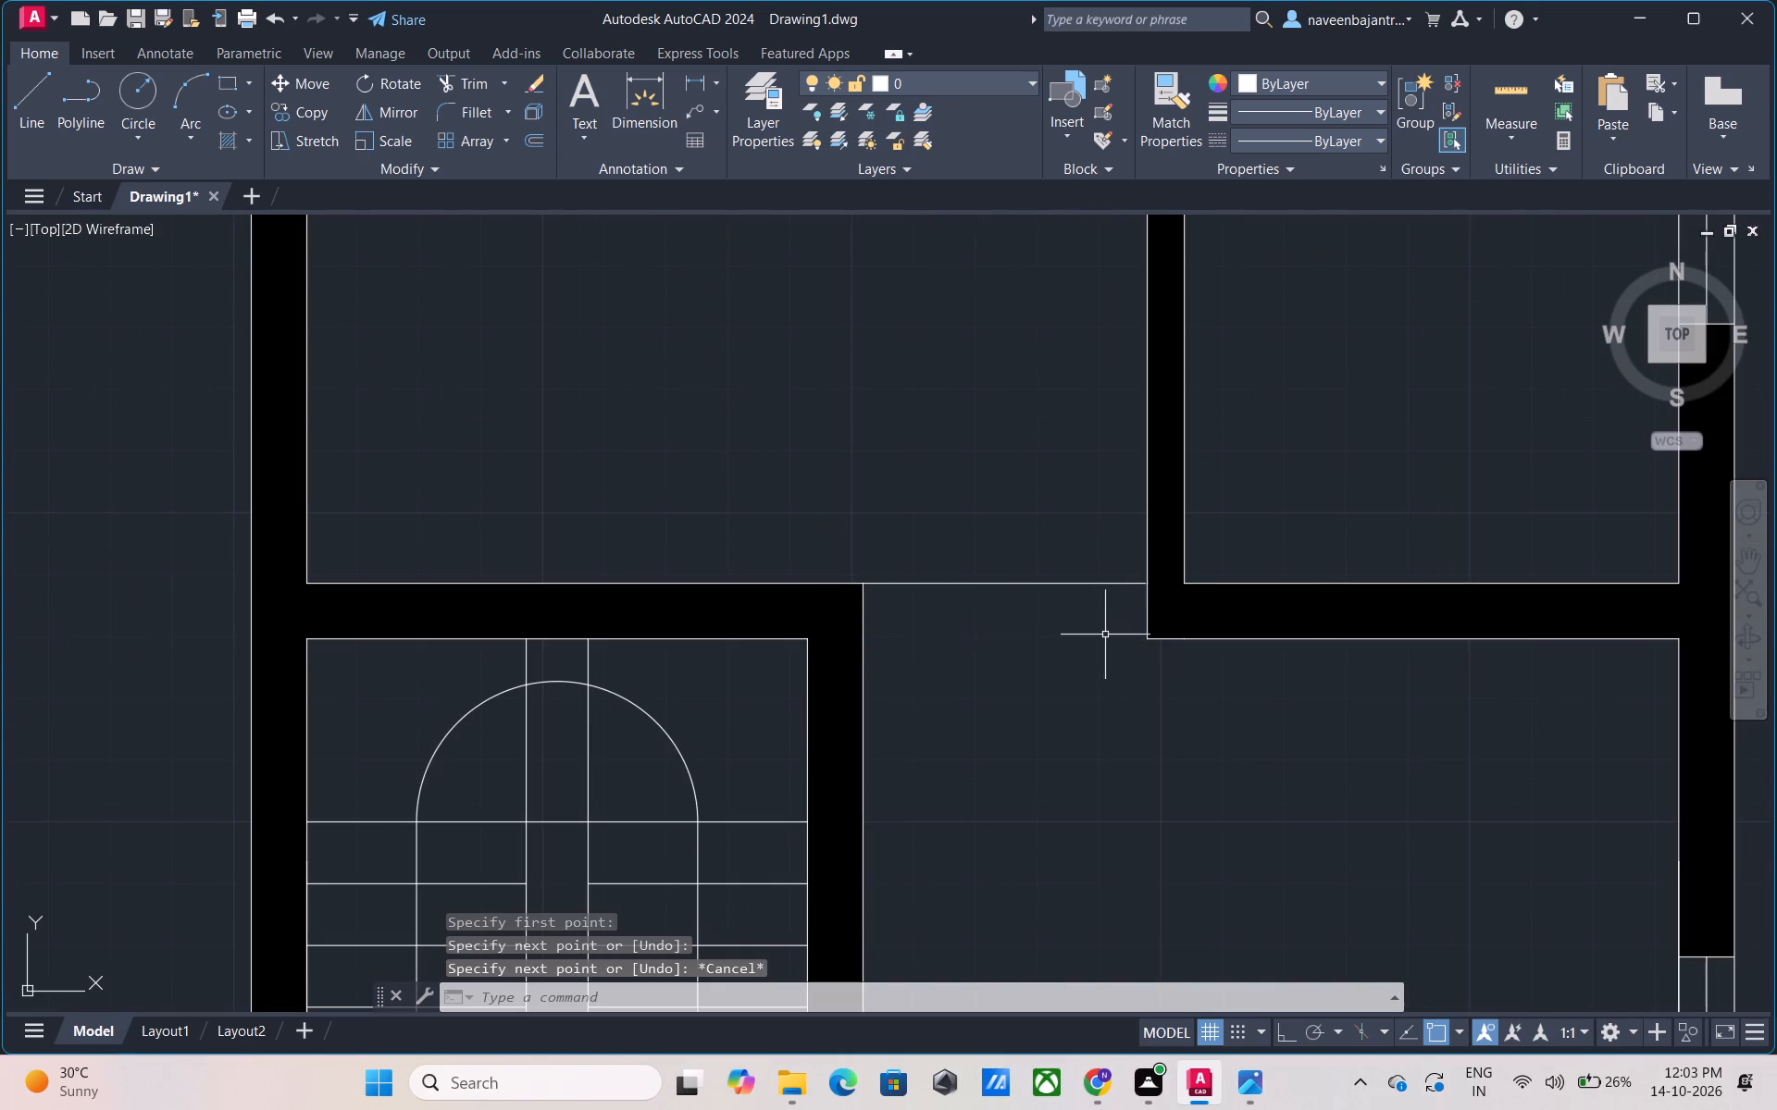
With Ortho on, draw a 1.5' line straight up from the staircase-wall end of the opening line.
scroll(1099, 643, down, 1)
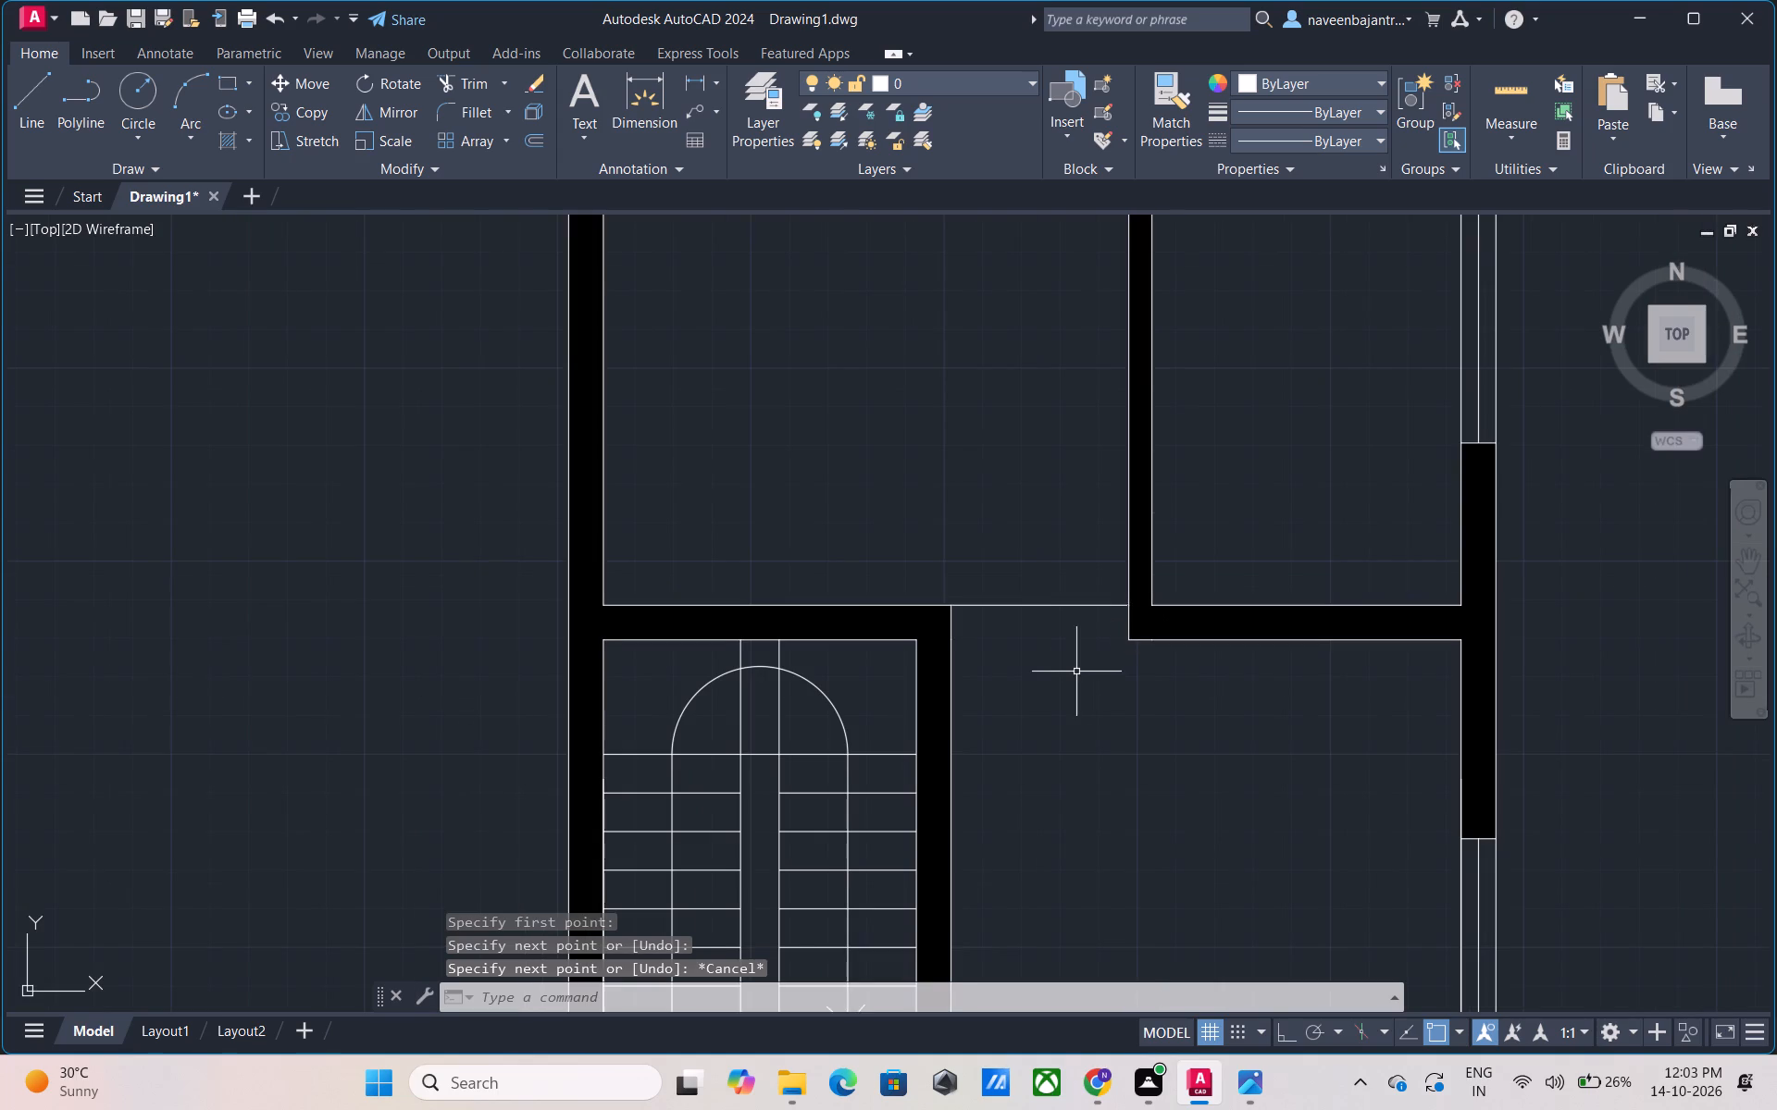
middle_drag(1075, 672, 1003, 736)
middle_drag(1000, 713, 963, 756)
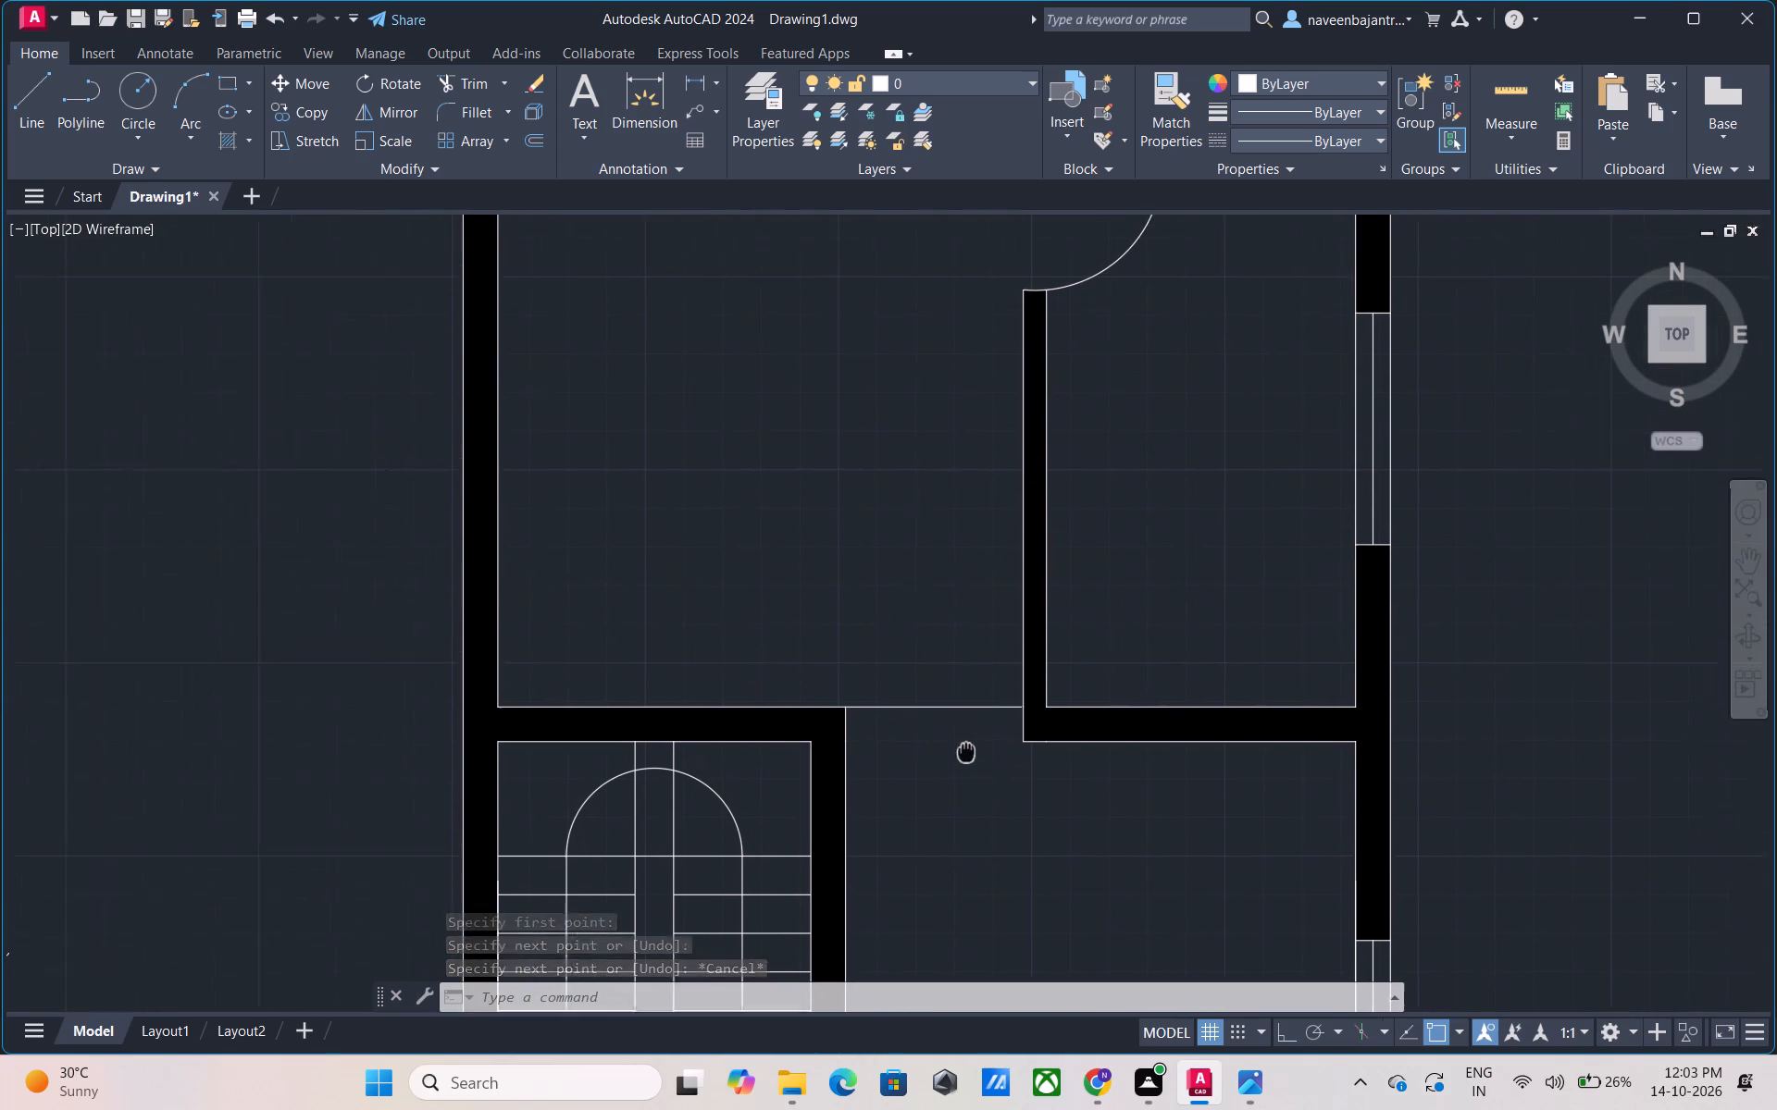
middle_drag(963, 756, 951, 768)
scroll(913, 708, up, 2)
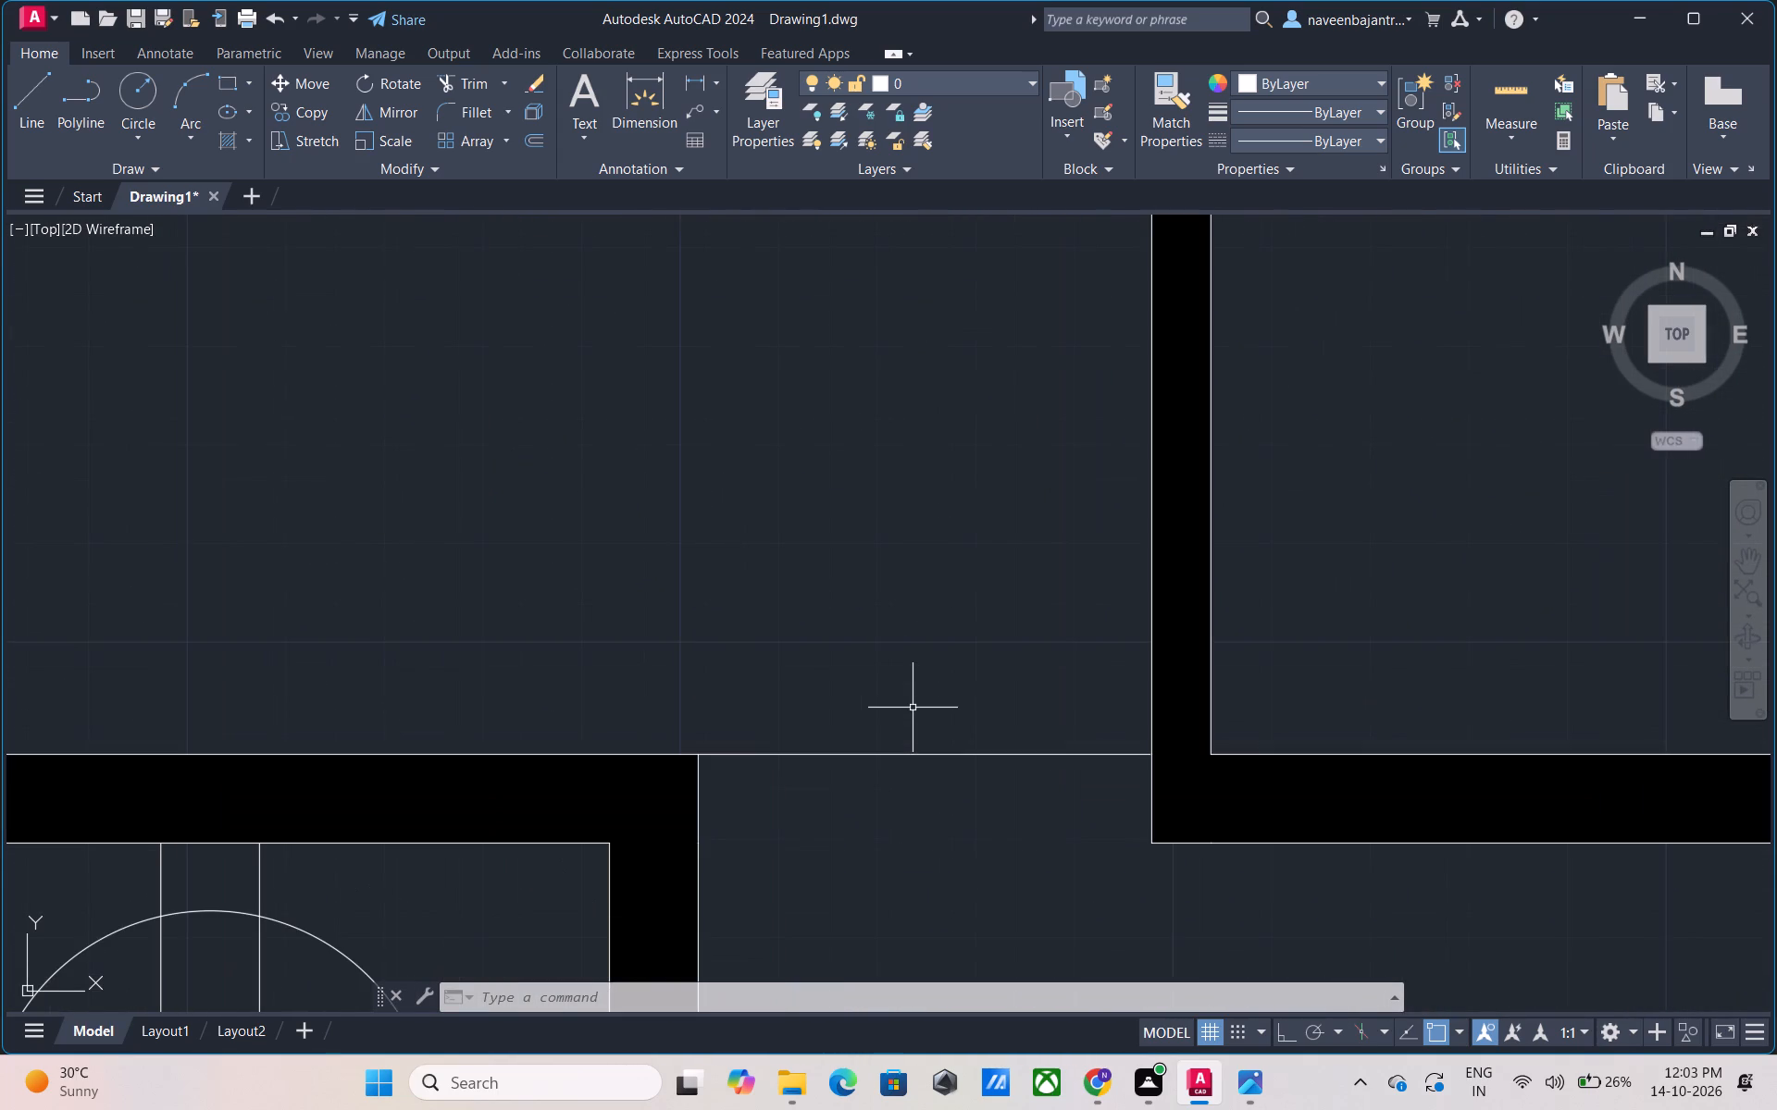
key(Escape)
text(L)
key(space)
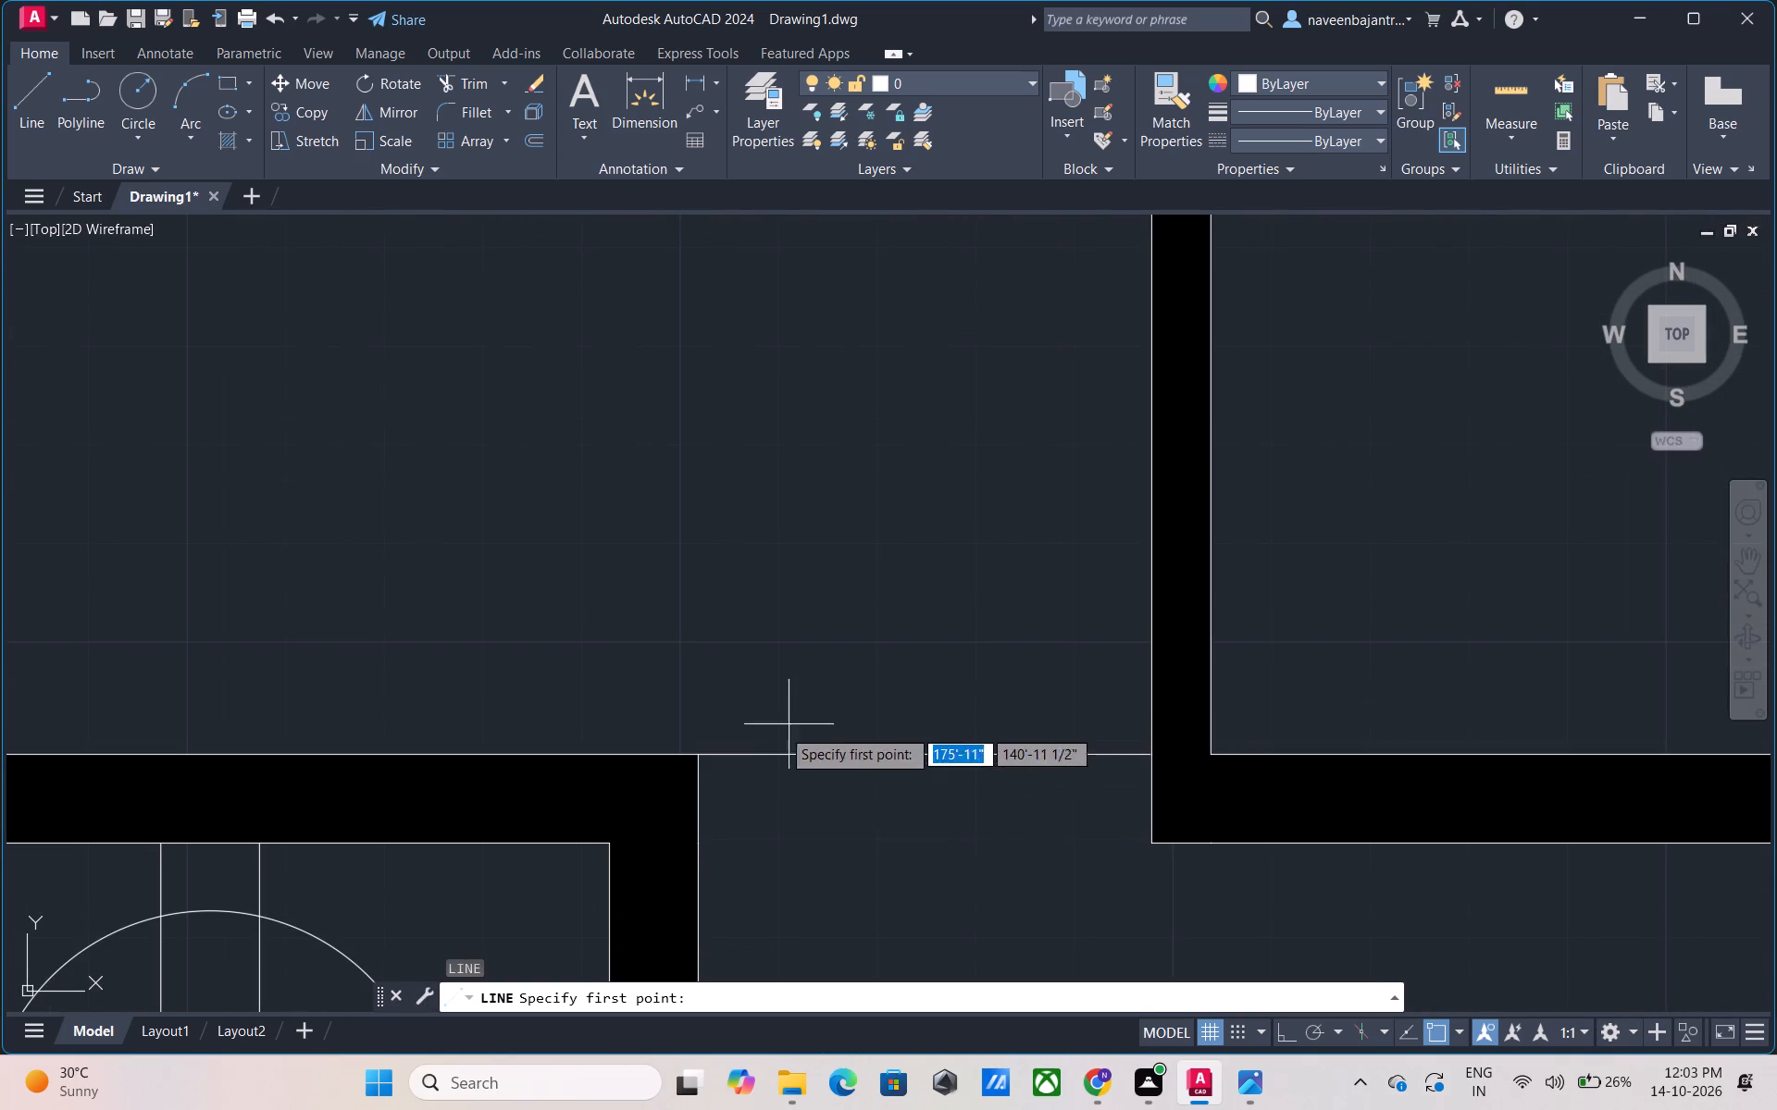
click(704, 754)
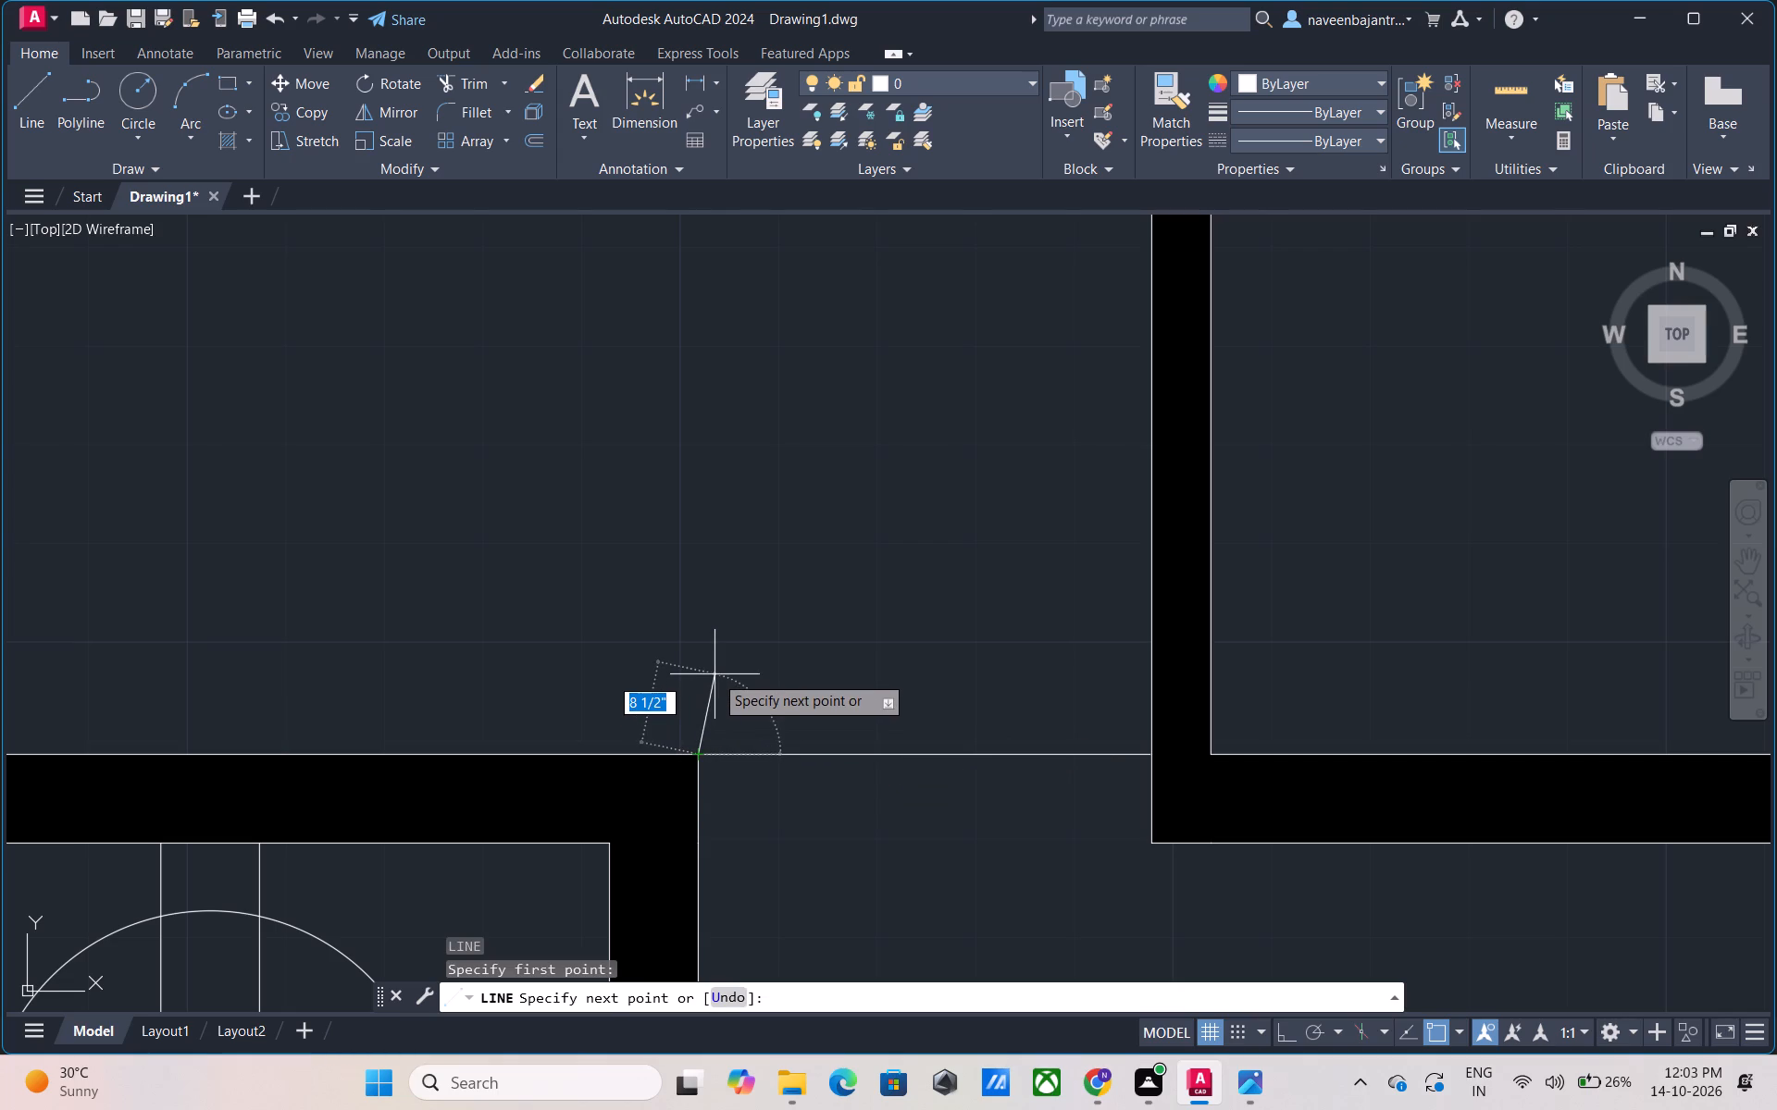
key(F8)
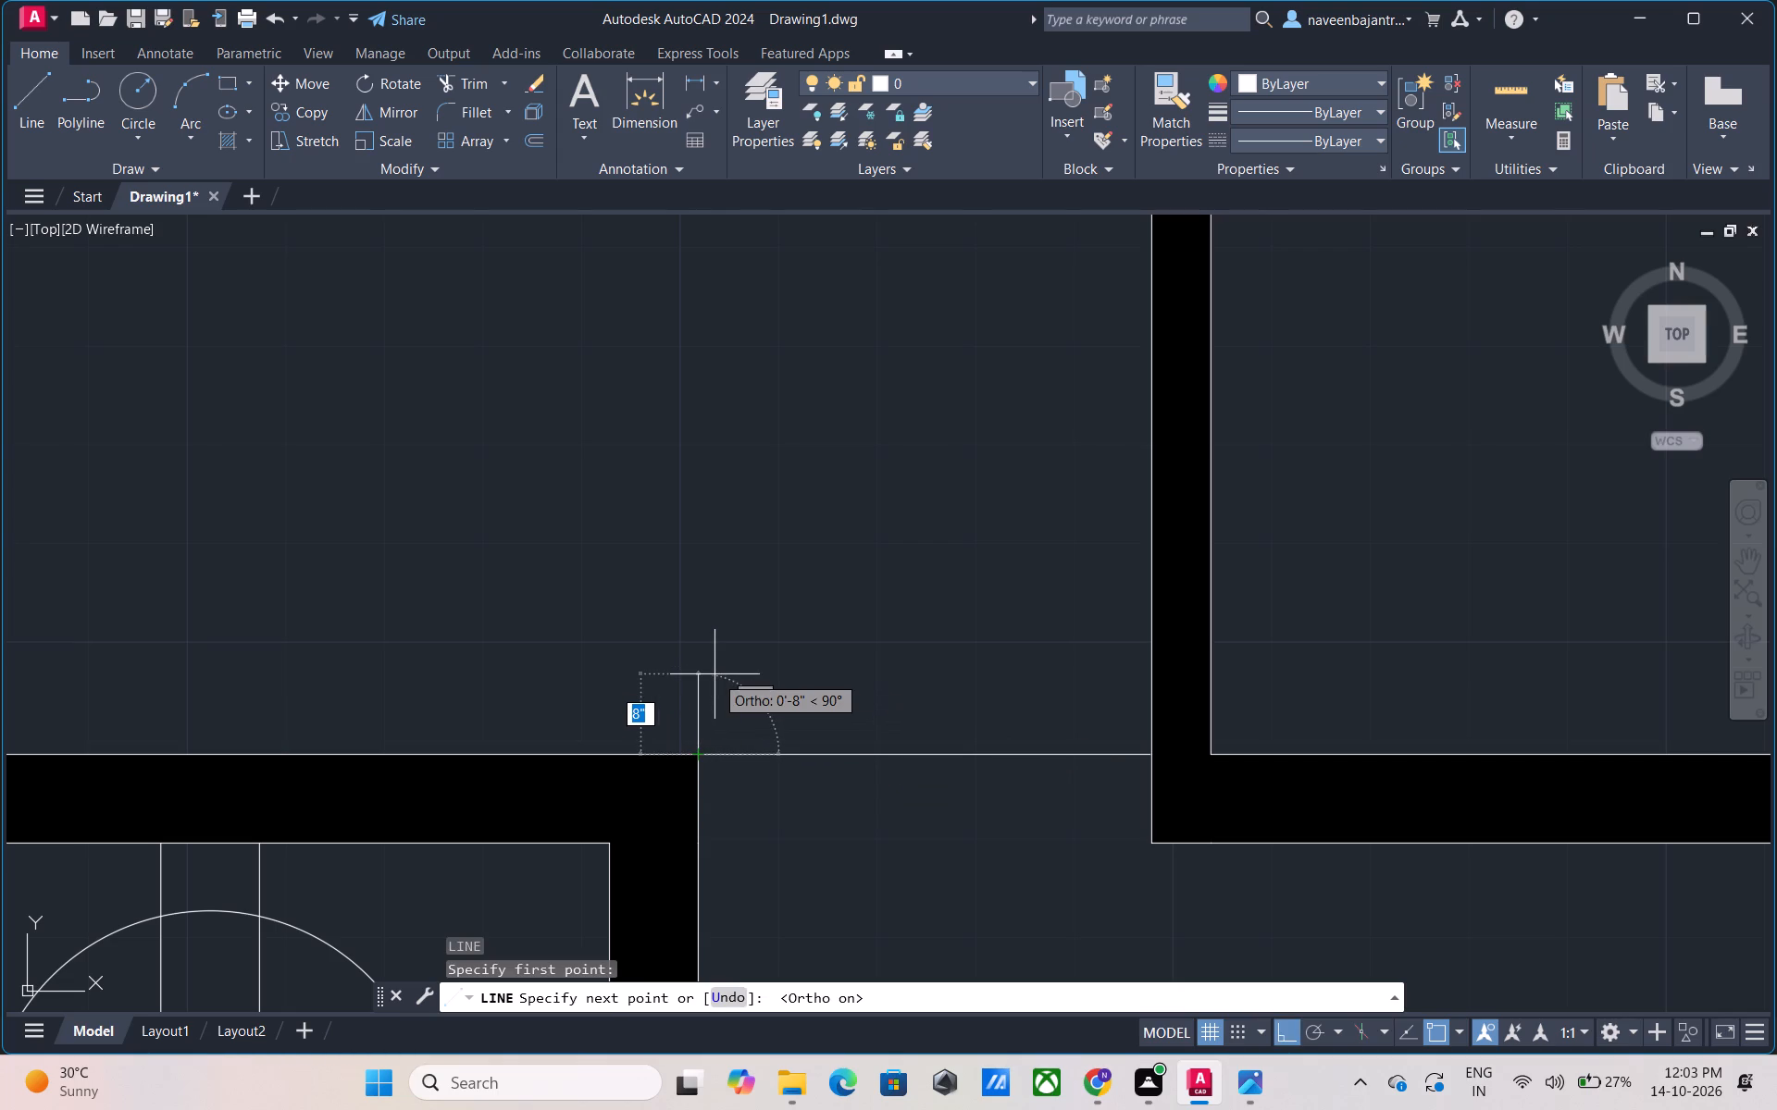
text(1.5')
key(Return)
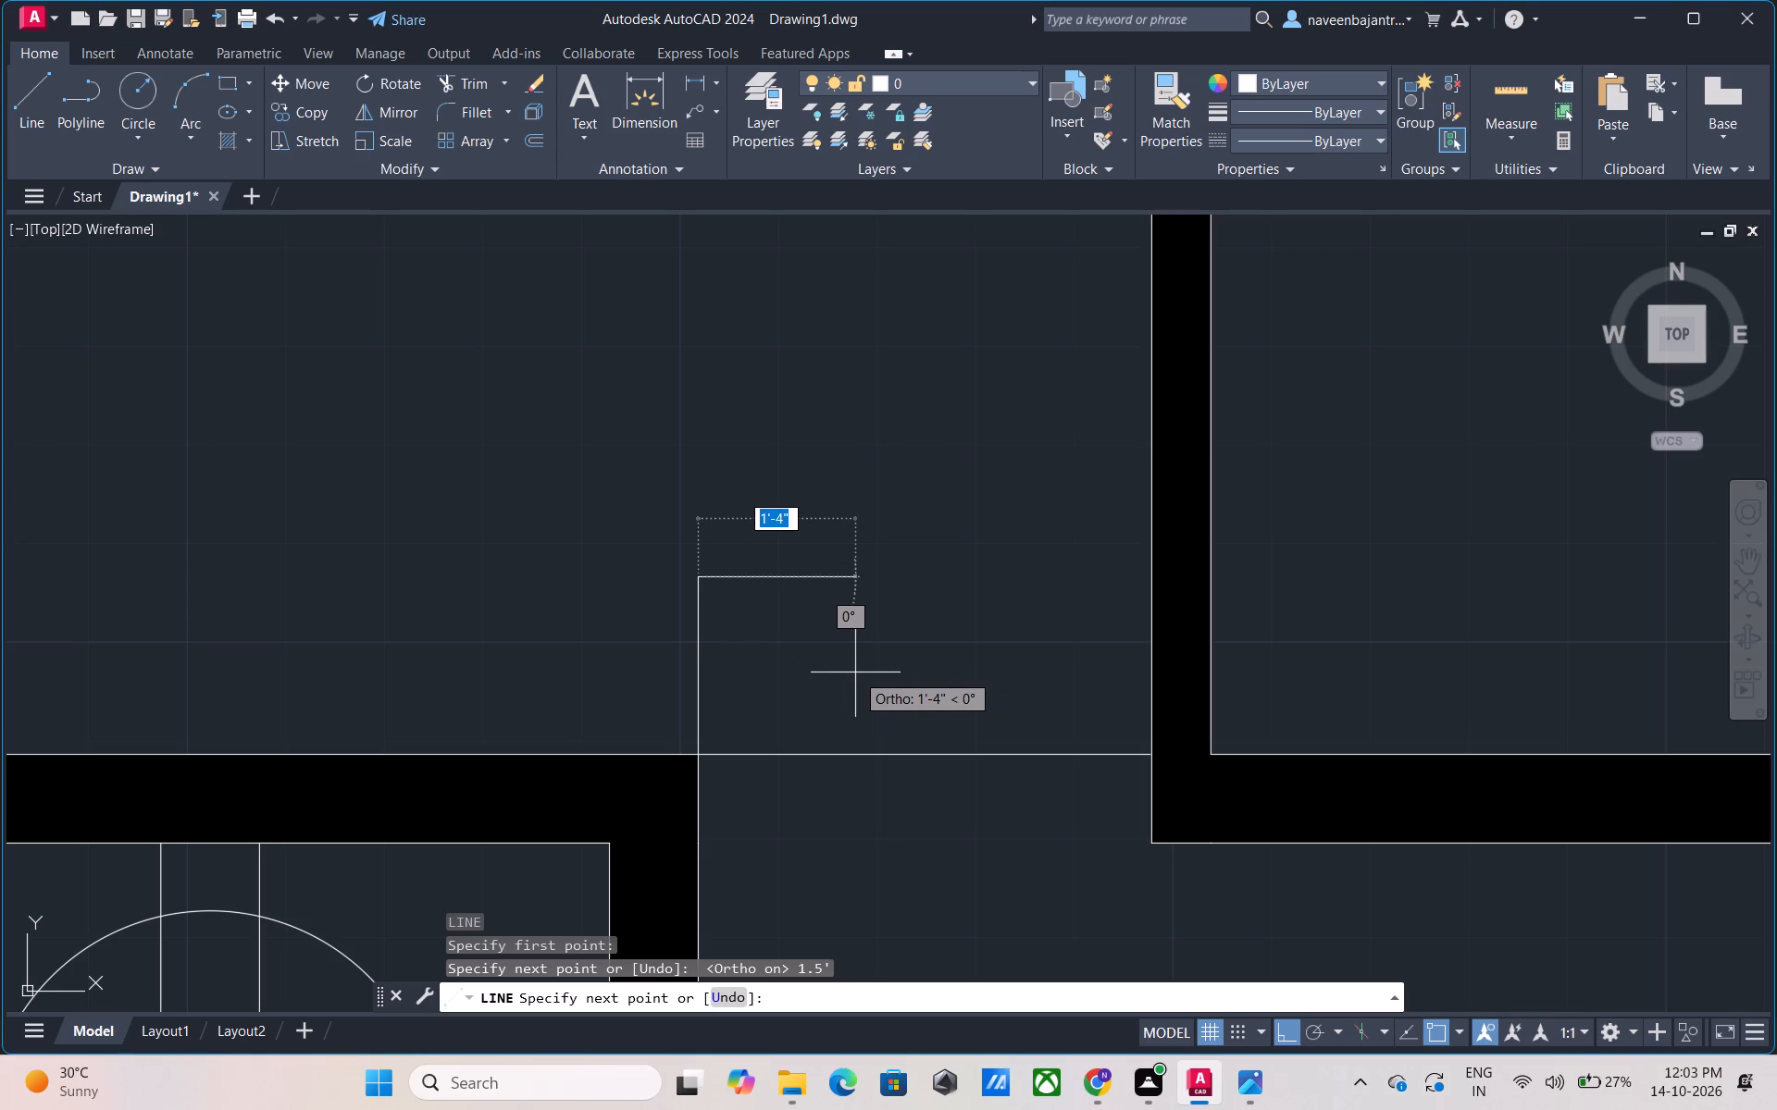
key(Escape)
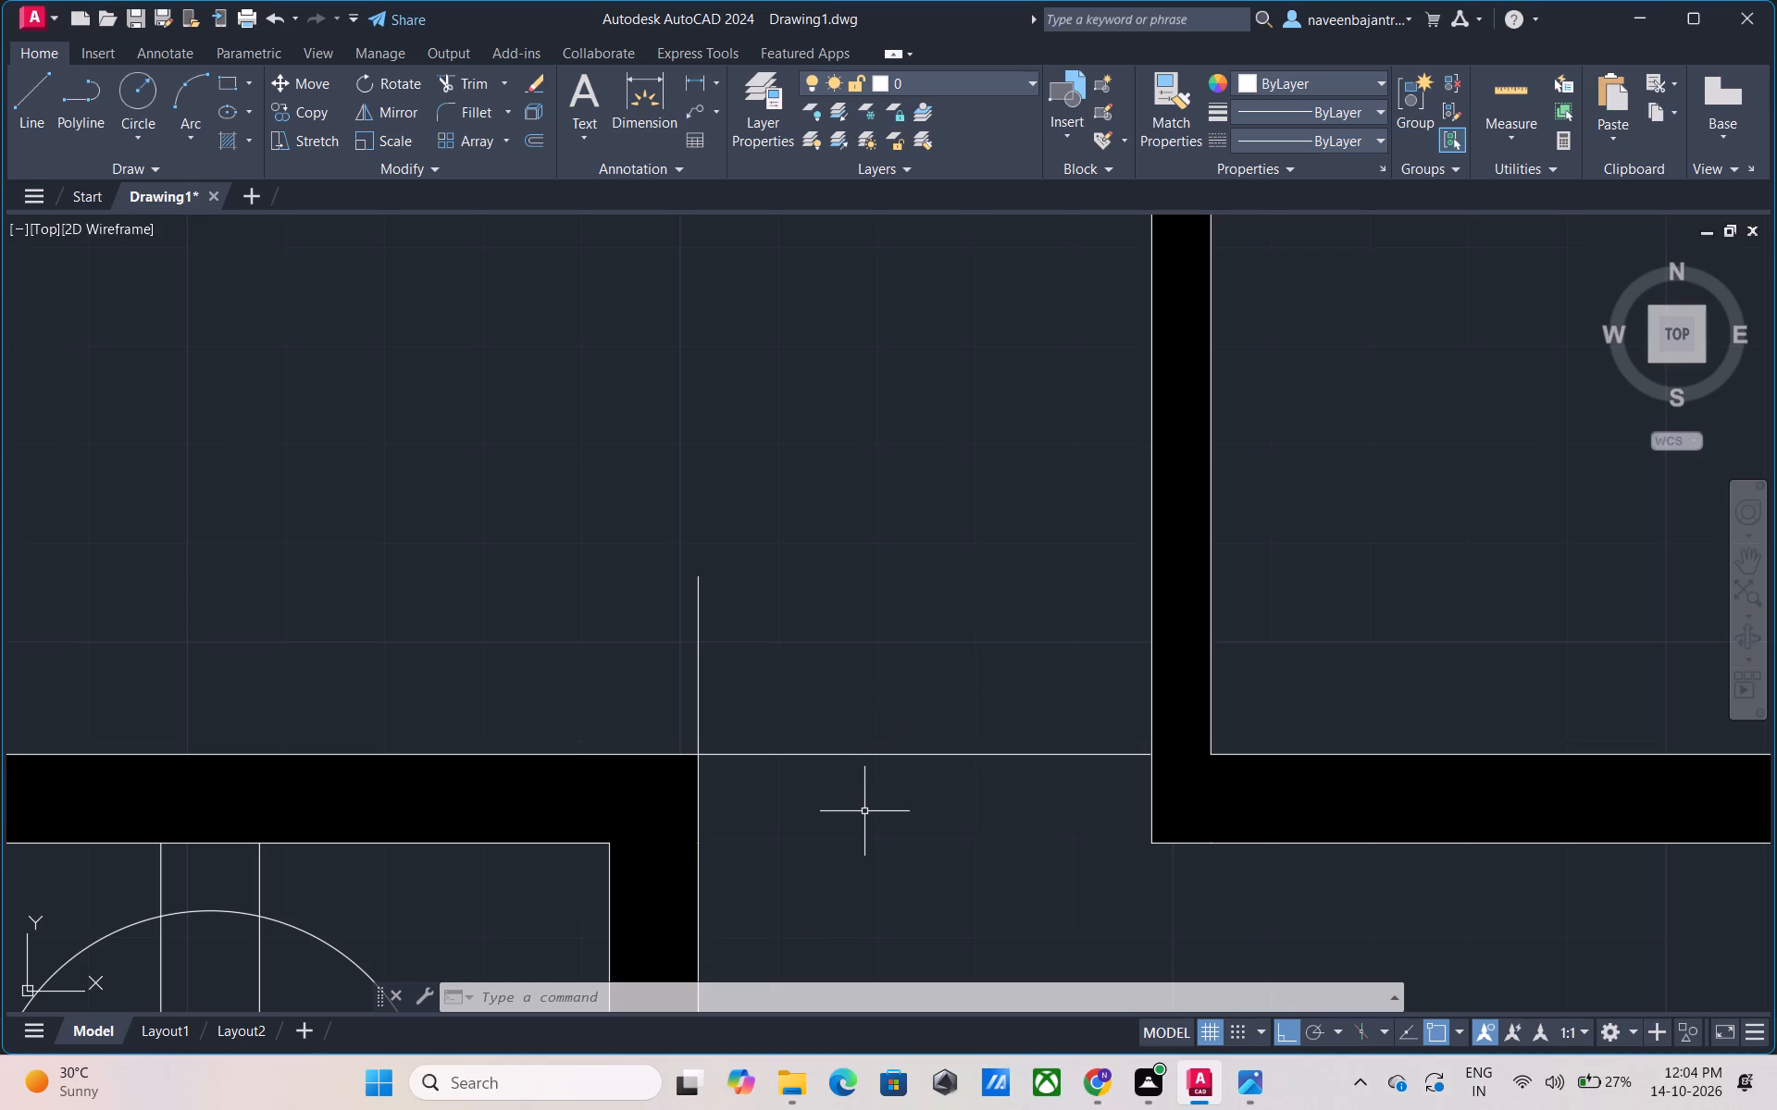
Draw a line about 5" long straight down from the midpoint of the opening line.
text(L)
key(space)
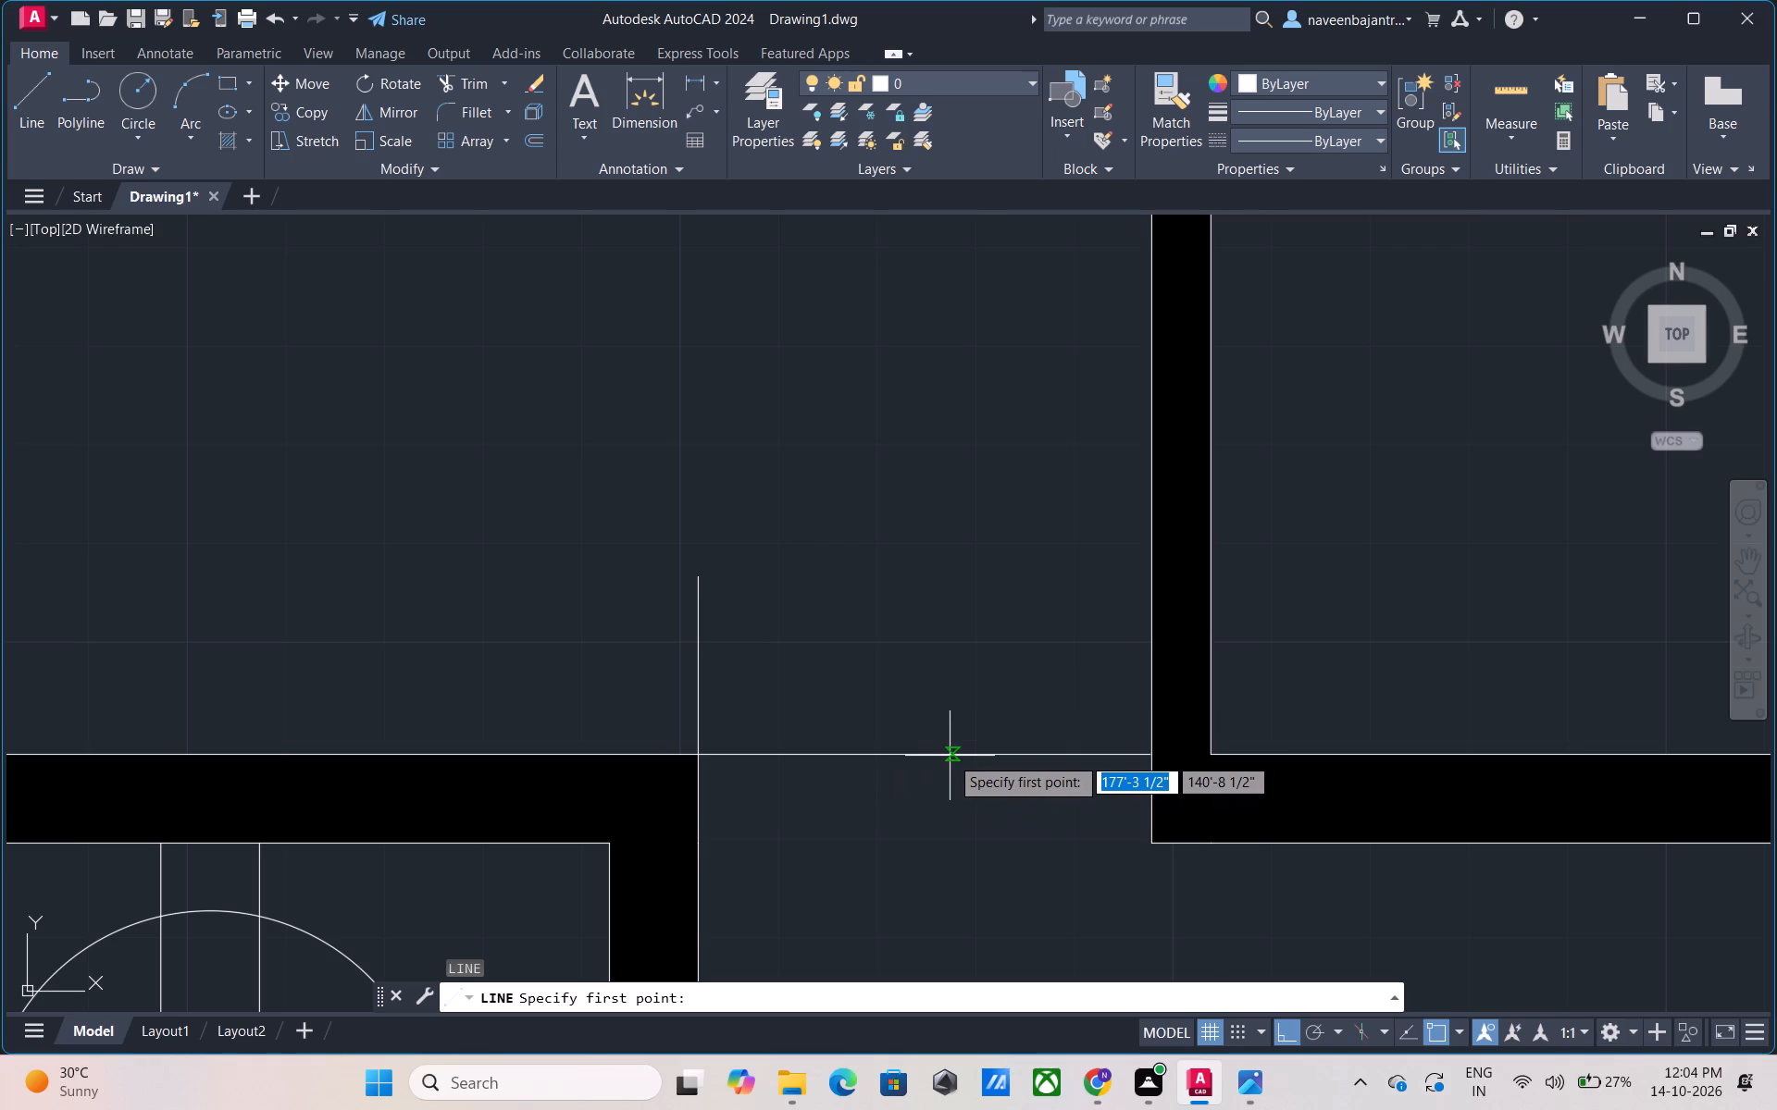
click(930, 755)
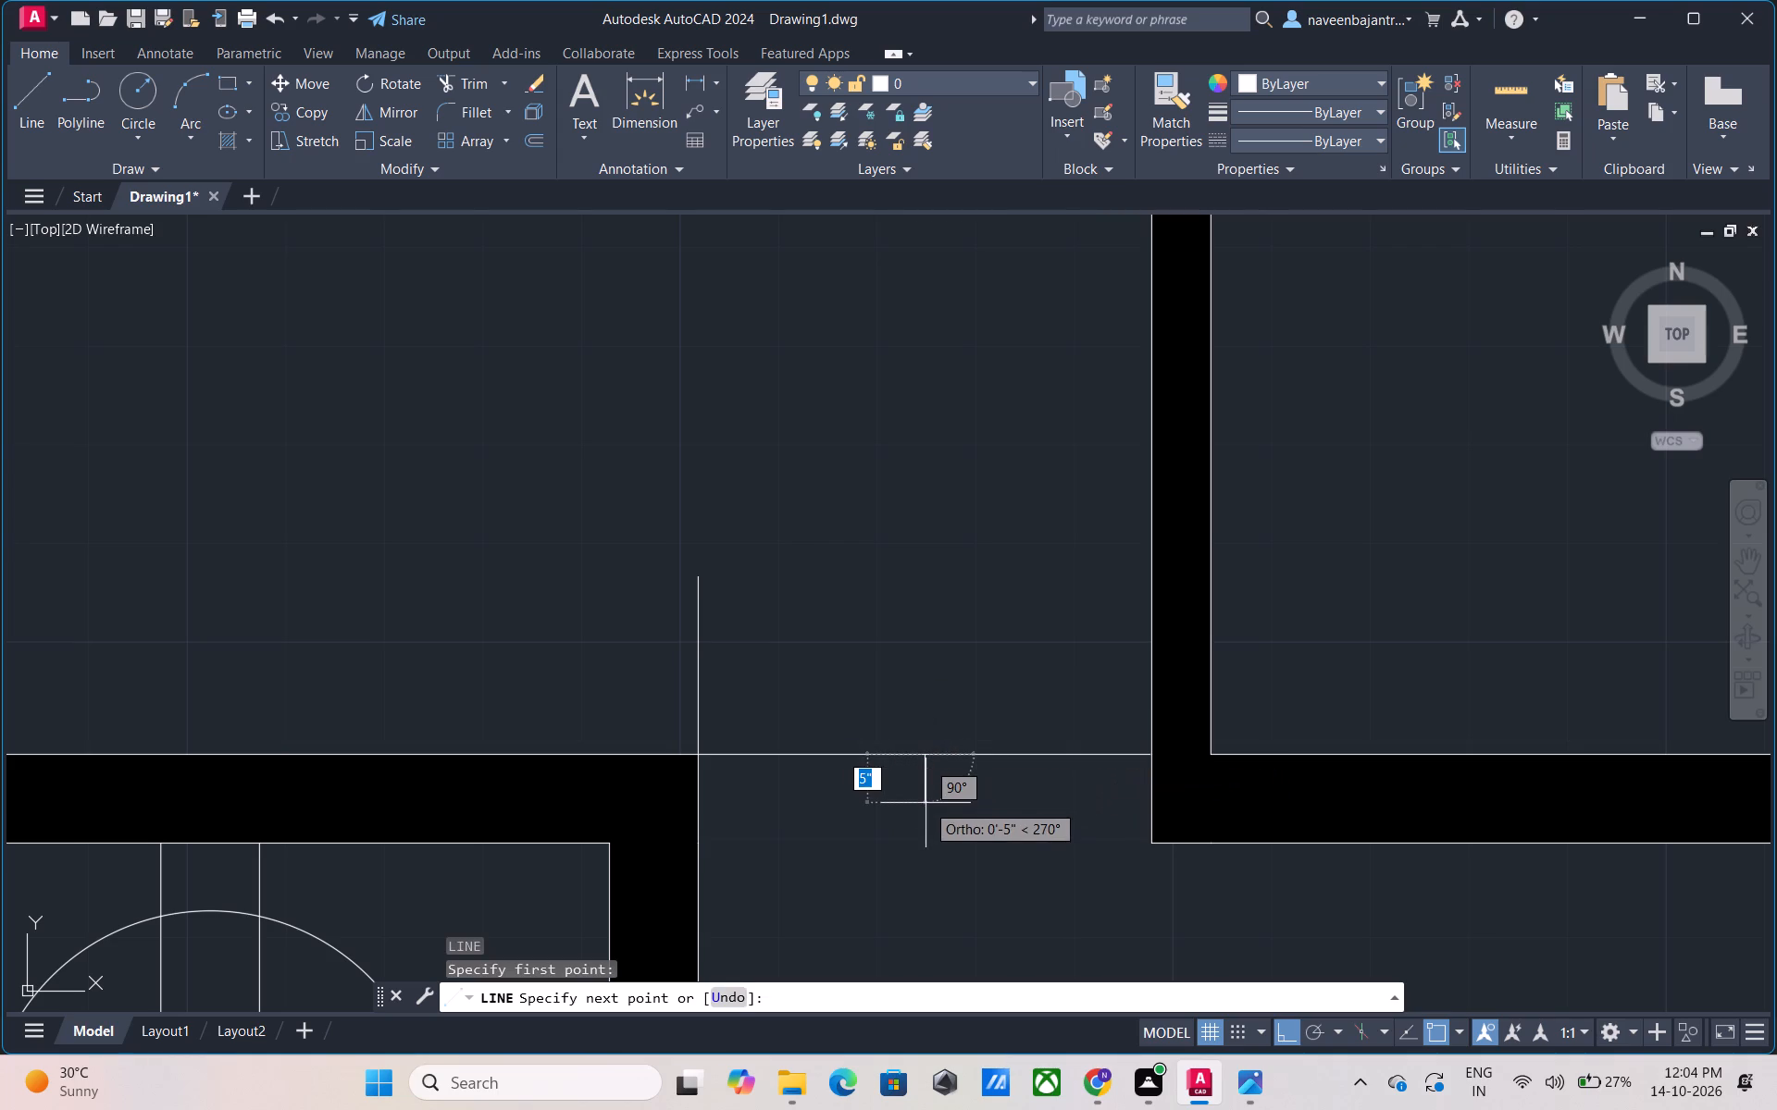
click(926, 807)
key(Escape)
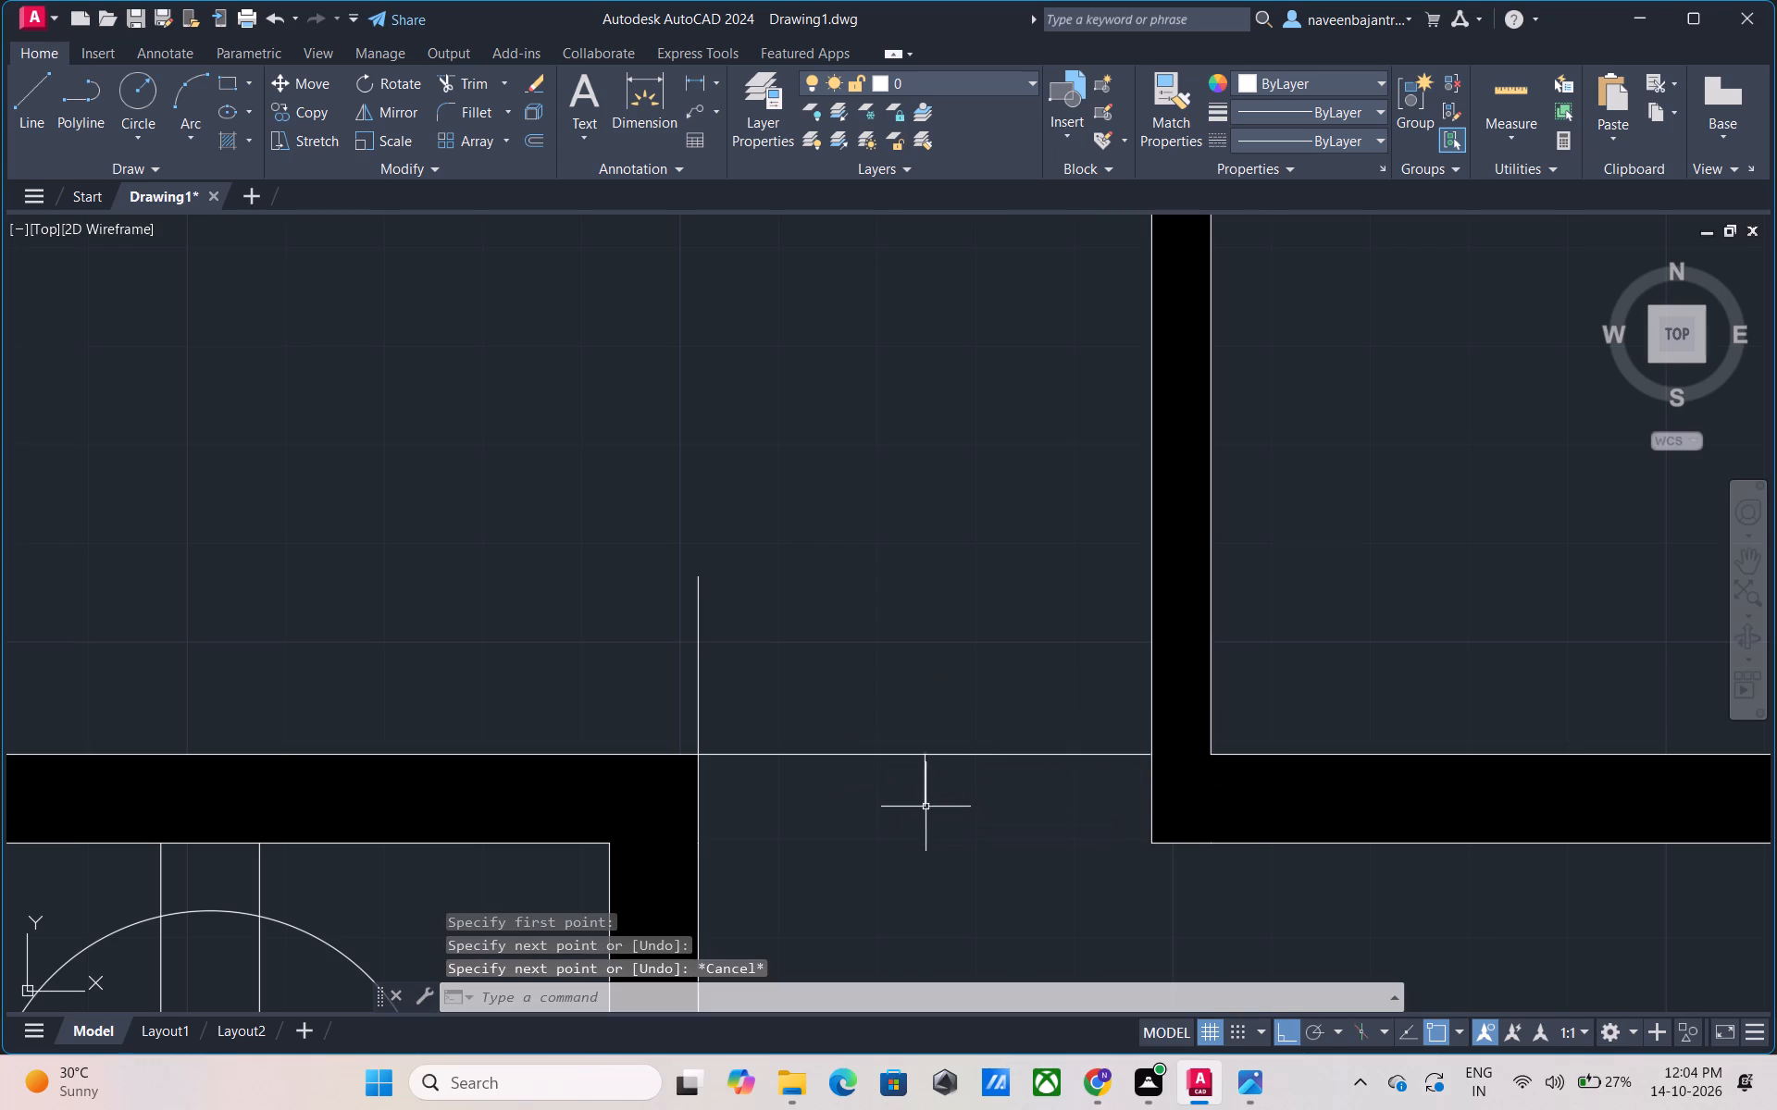
From the opening line's other end, draw a line 1.5' up the small room's wall and about 1'-8" back over the opening.
text(L)
key(space)
click(1155, 760)
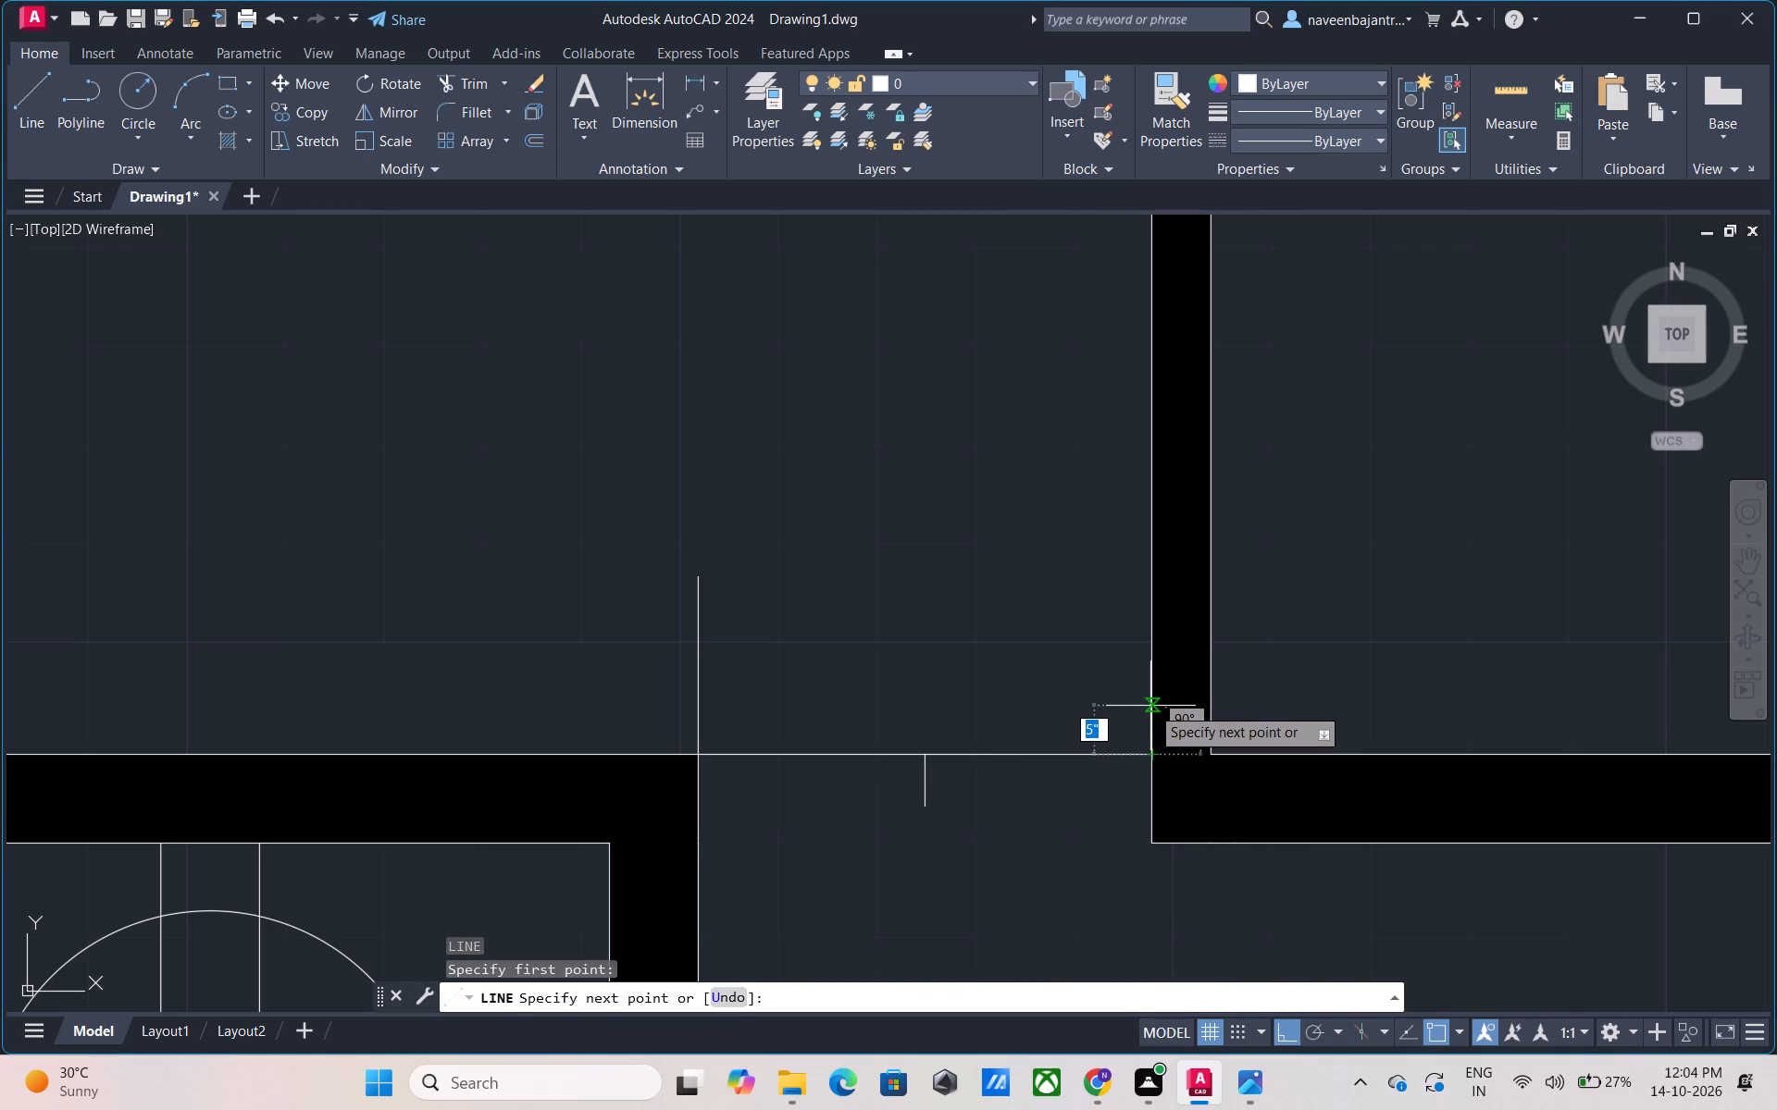
text(1.5)
key(apostrophe)
key(Return)
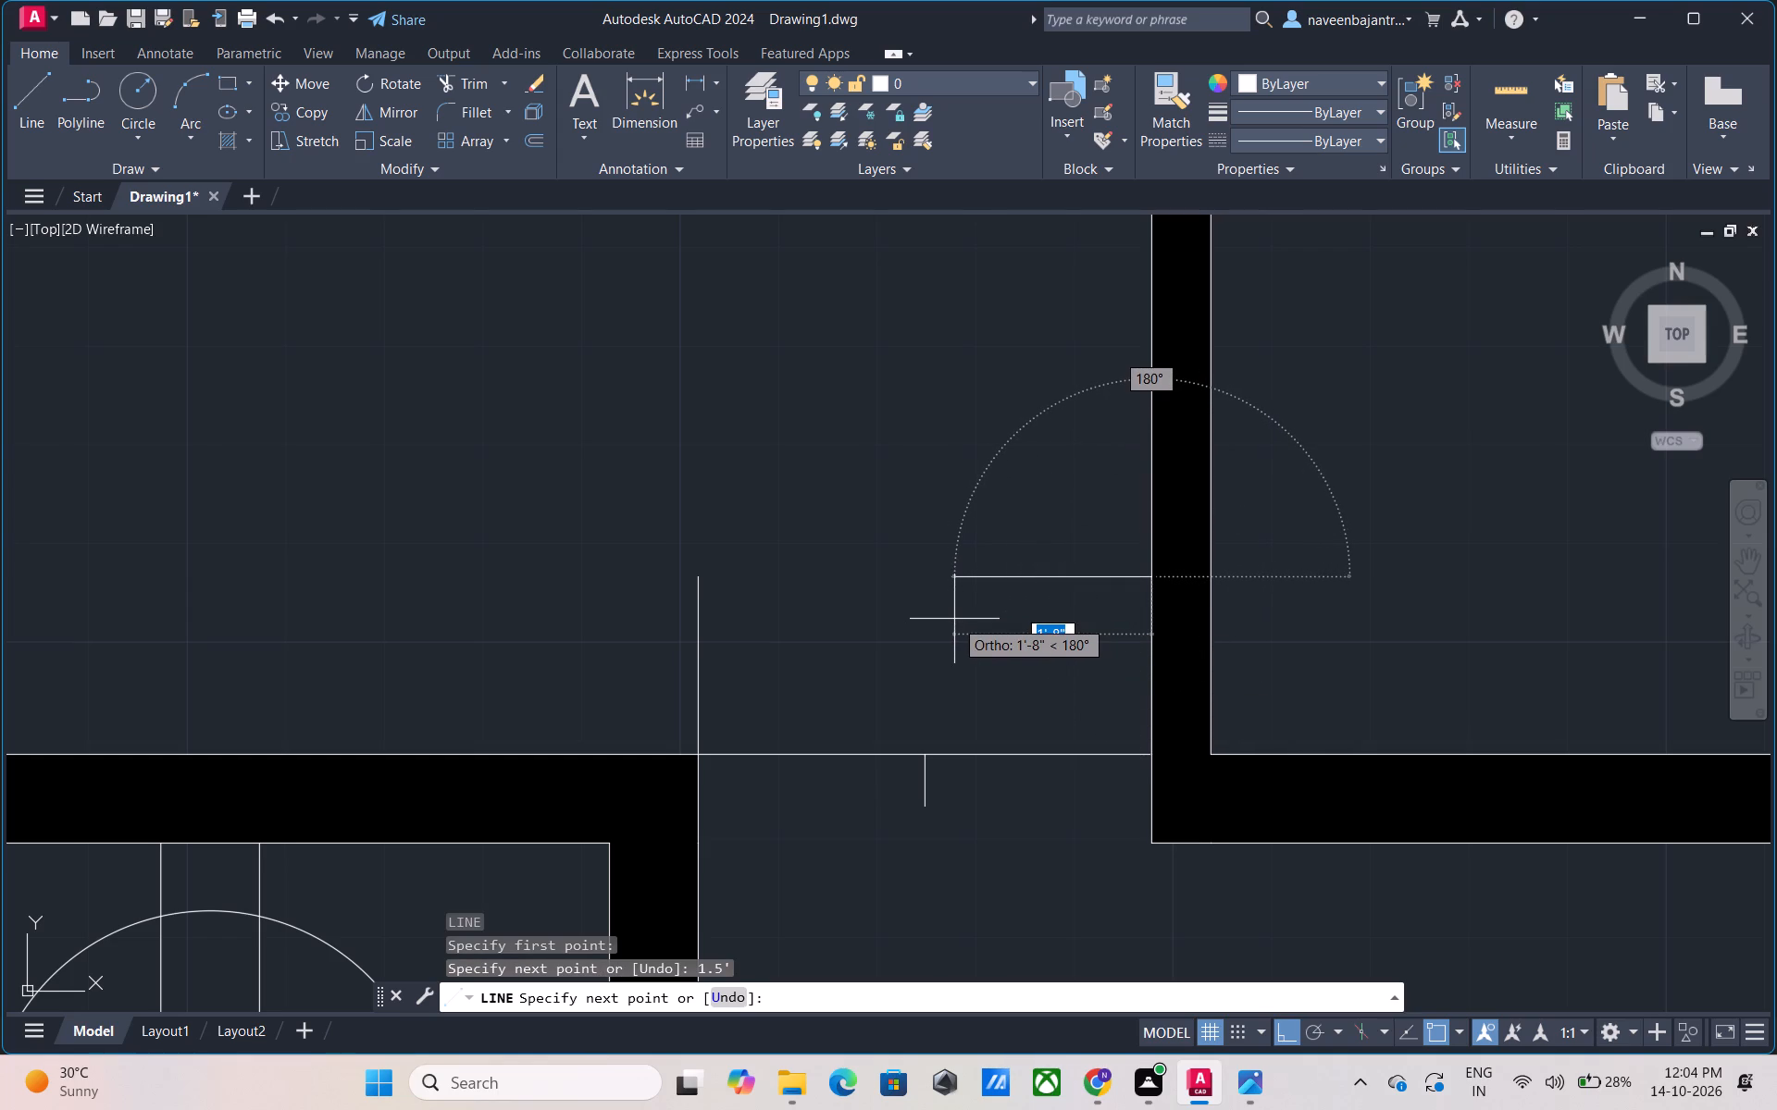
click(954, 619)
key(Escape)
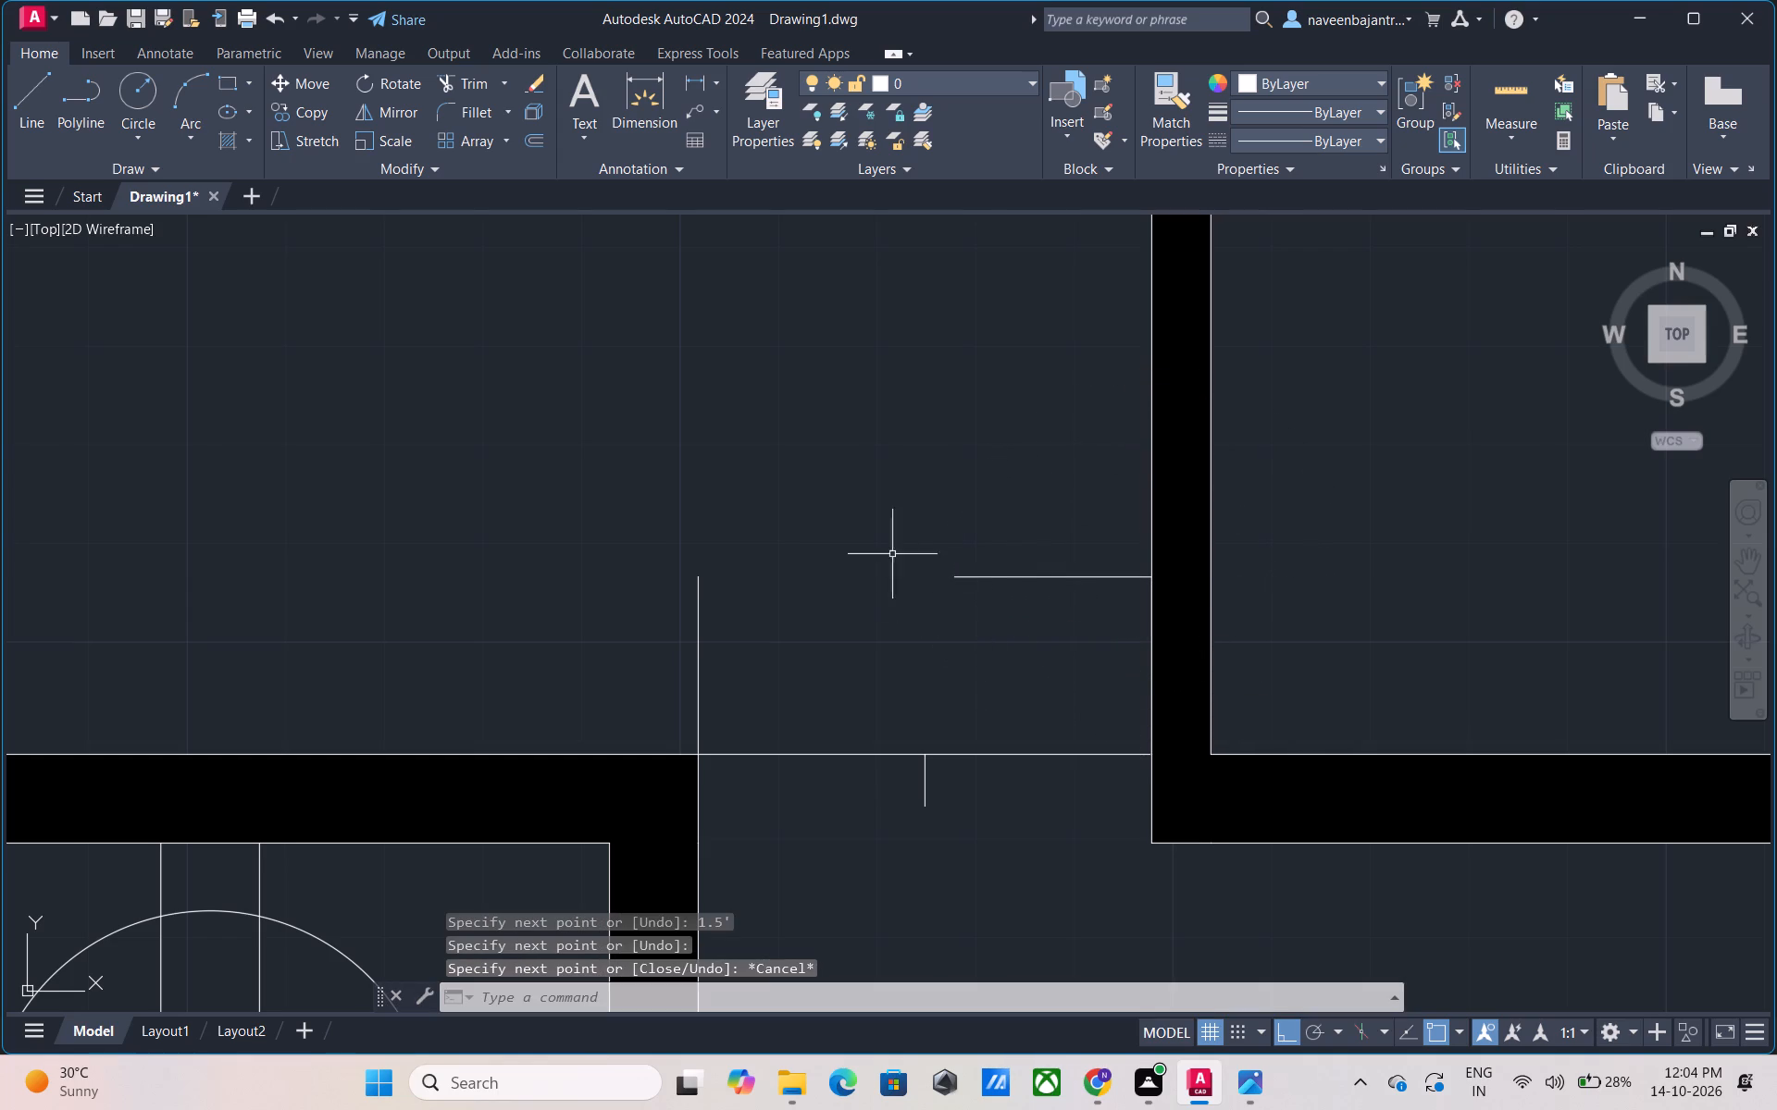
Draw a three-point arc from the top of the staircase-side upright through the opening's midpoint to the short centre line's lower end.
click(189, 101)
click(695, 580)
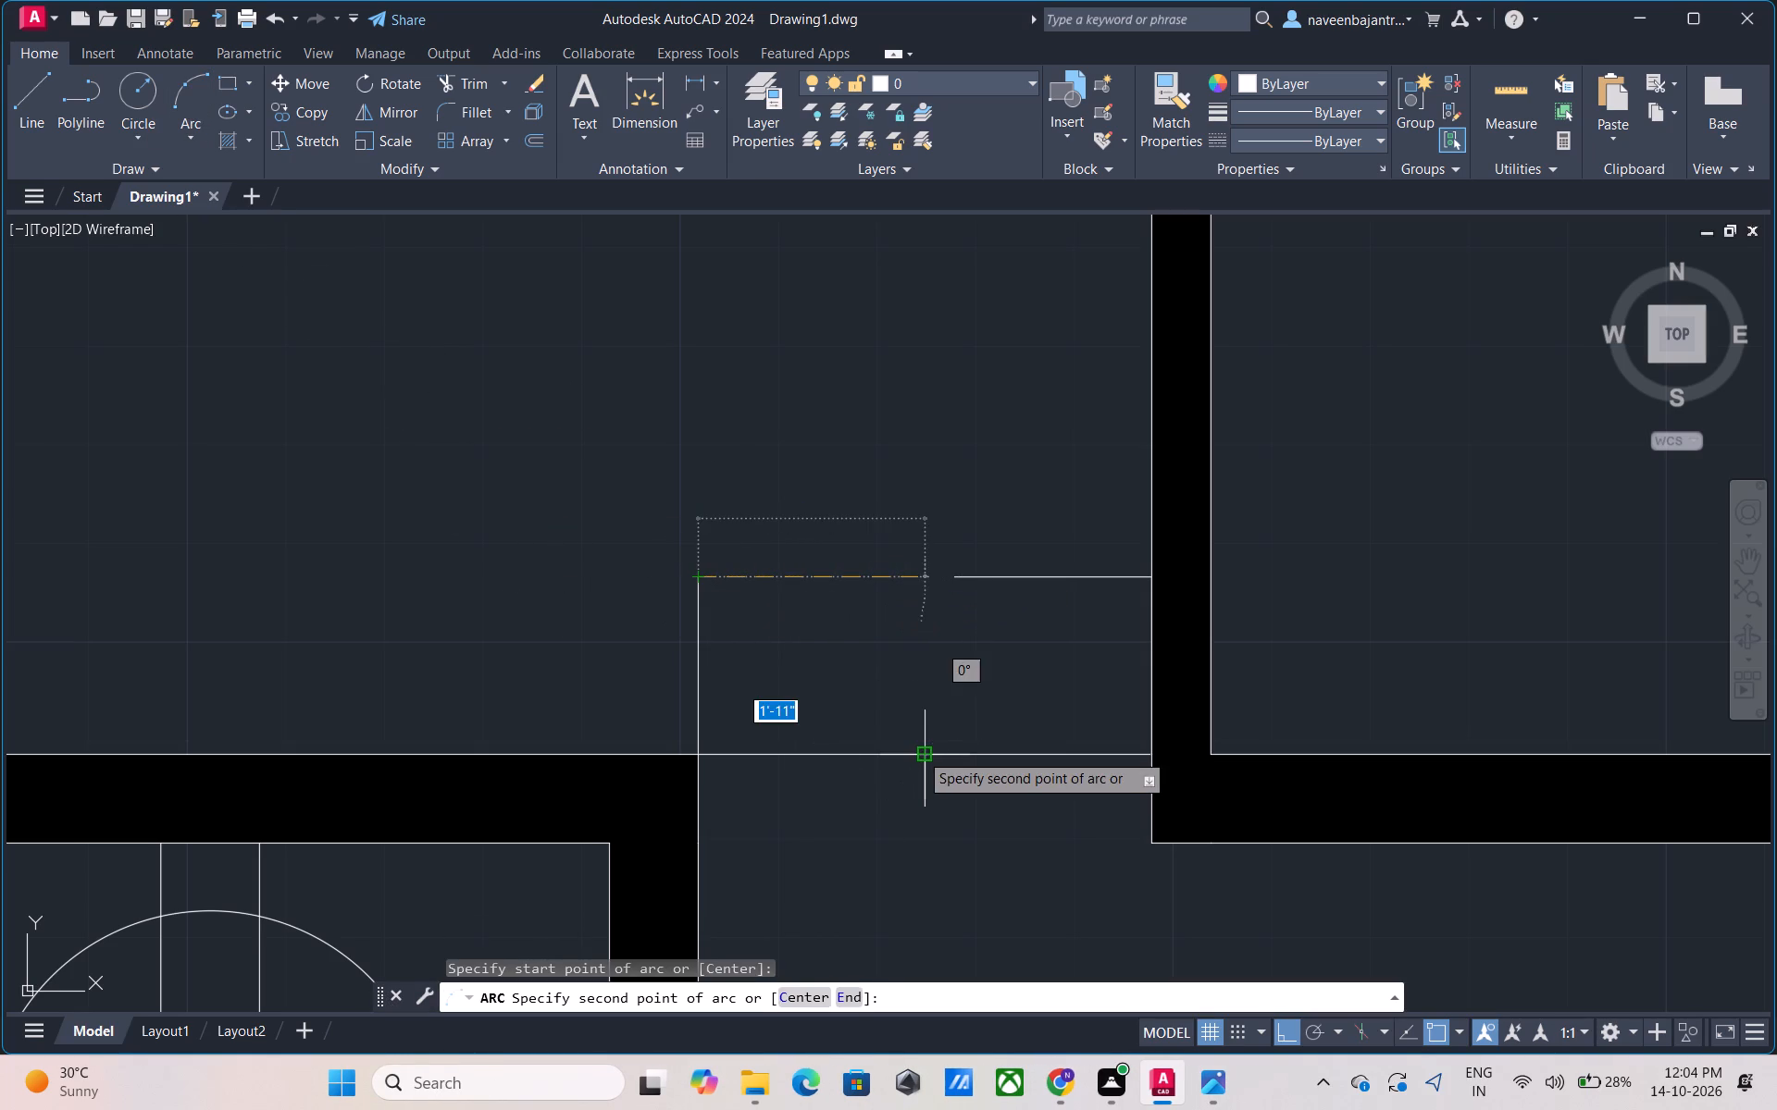
click(919, 752)
click(920, 799)
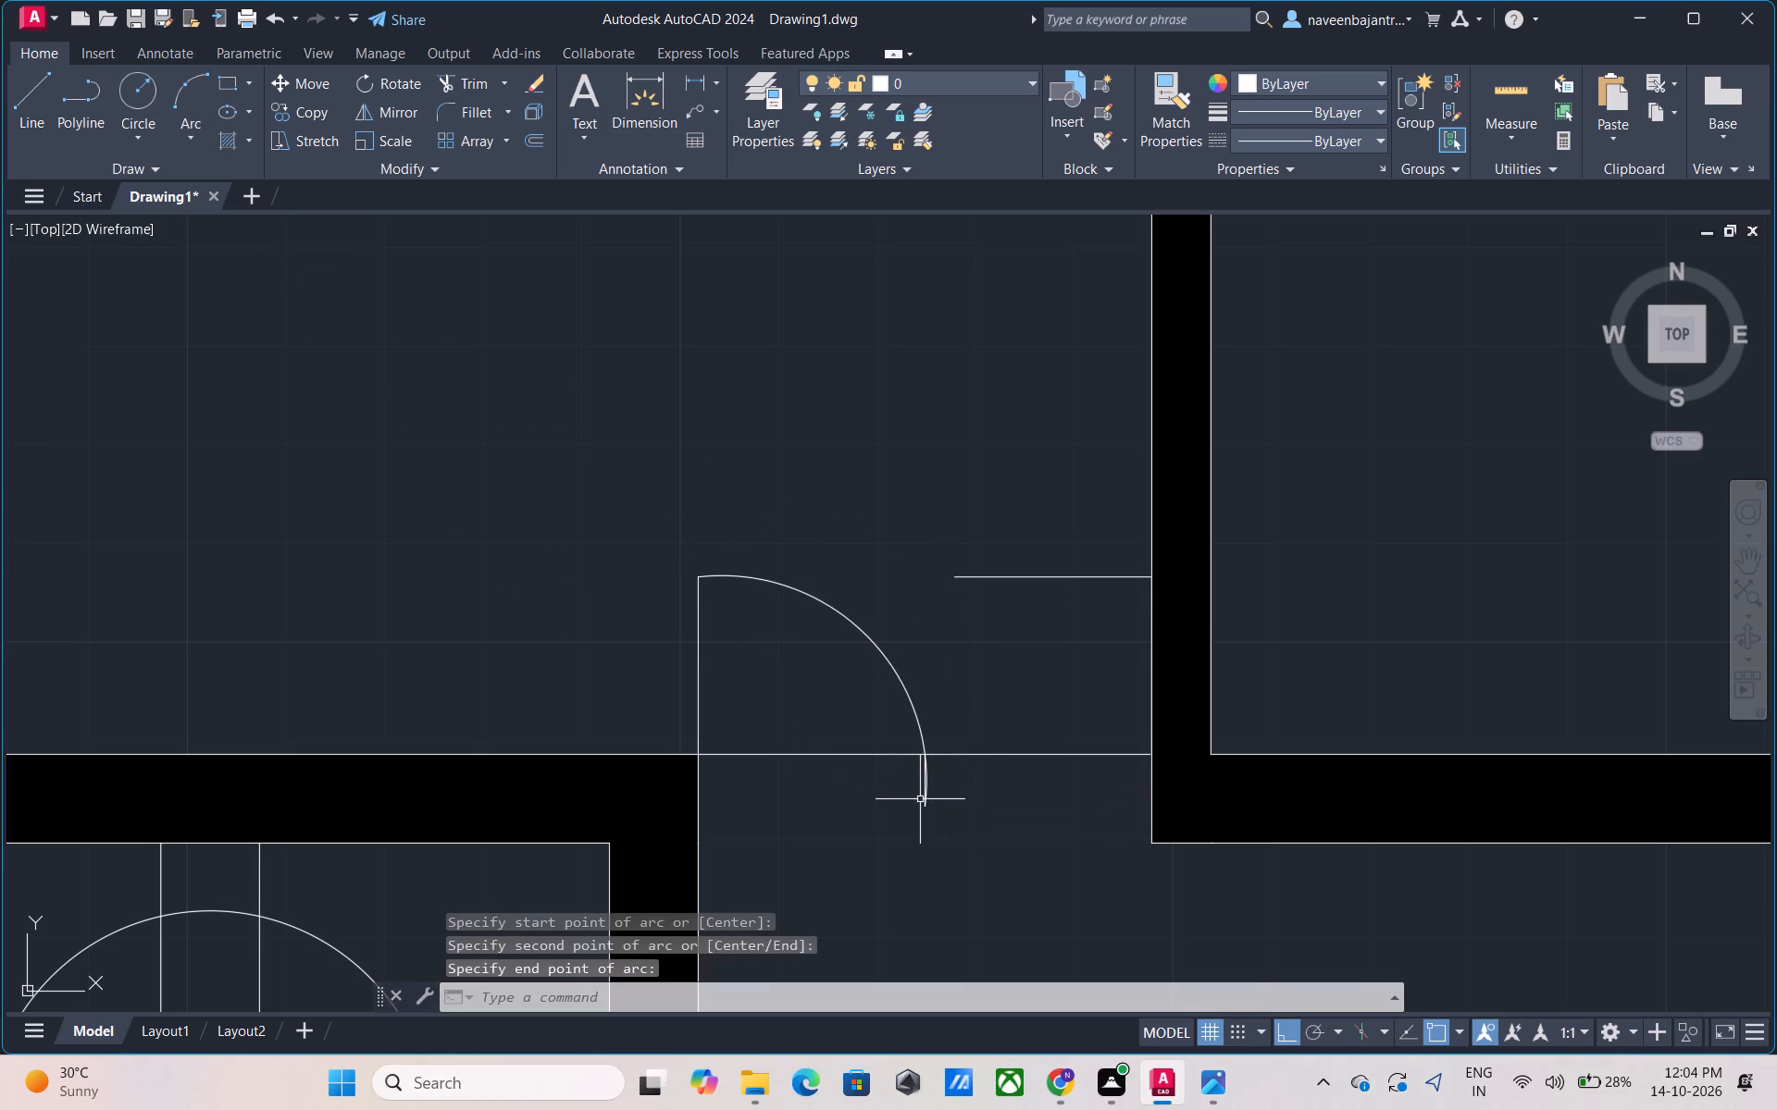
key(Escape)
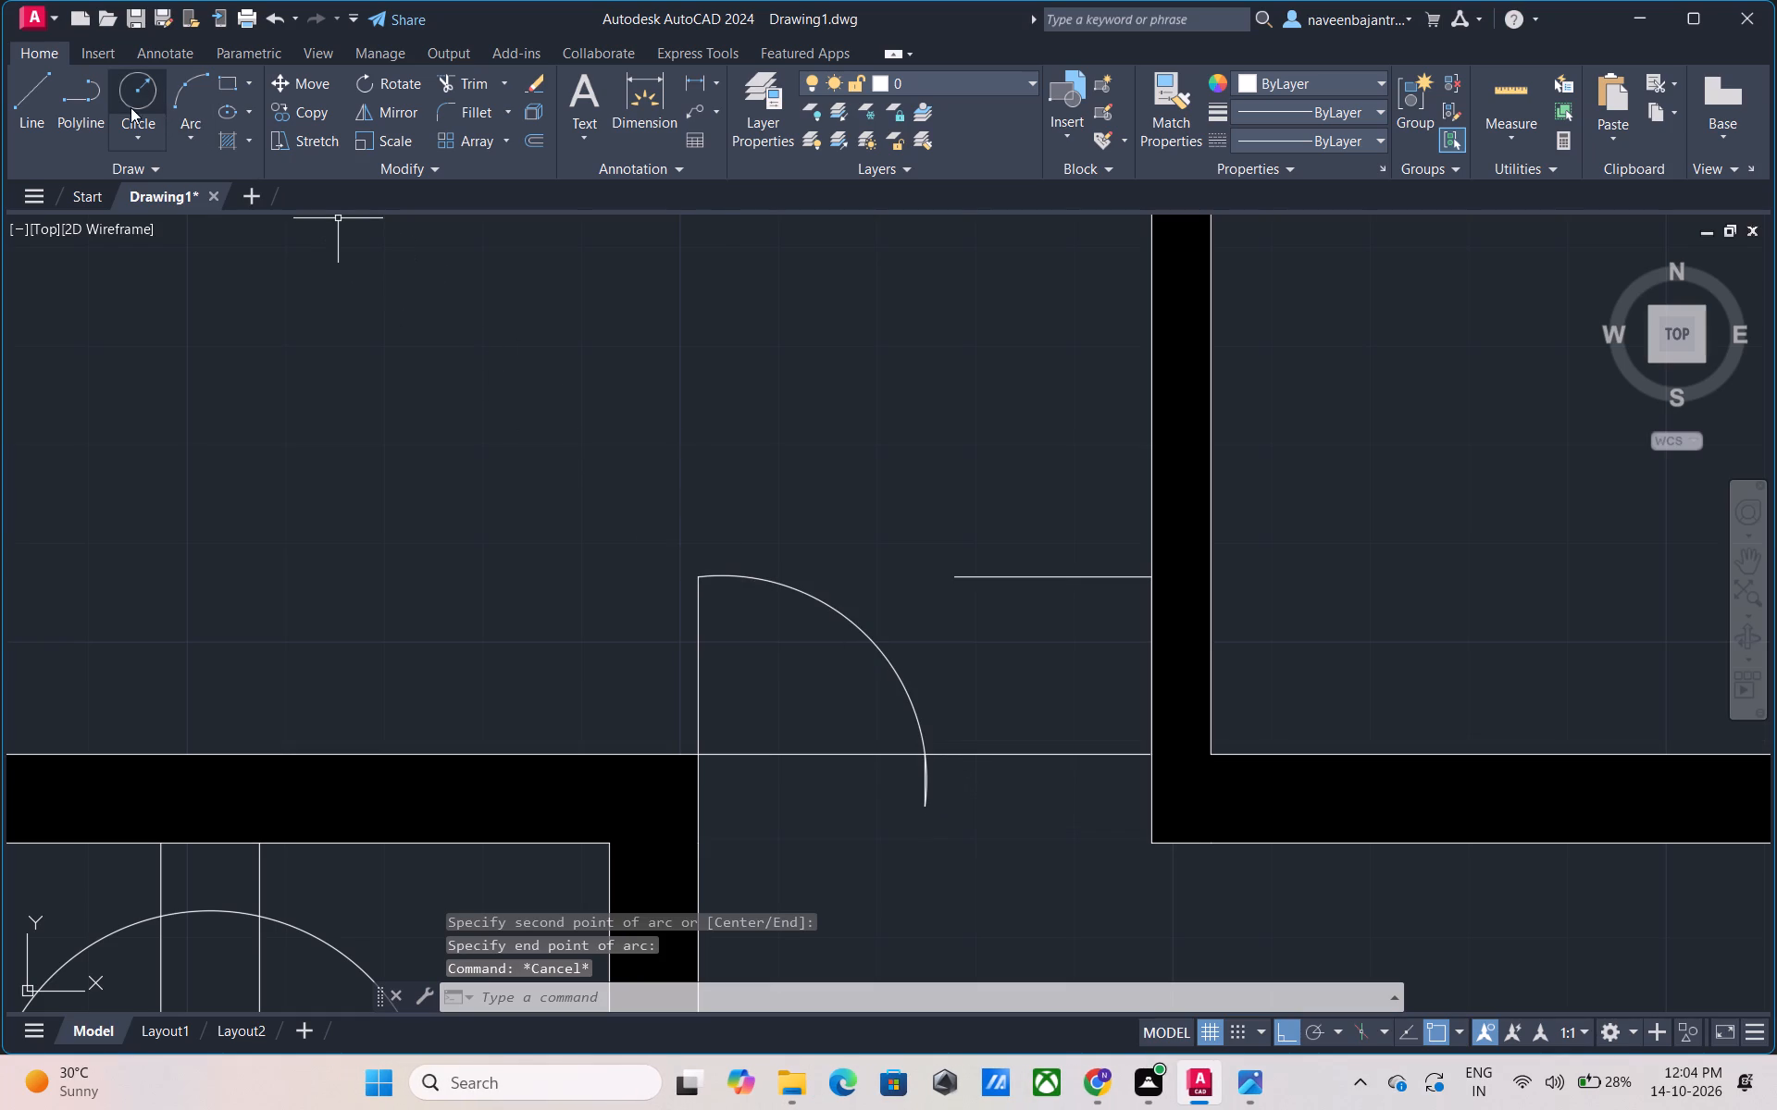
Draw the matching three-point arc from the 1.5' point on the small room's wall through the opening's midpoint to the centre line's lower end.
click(194, 101)
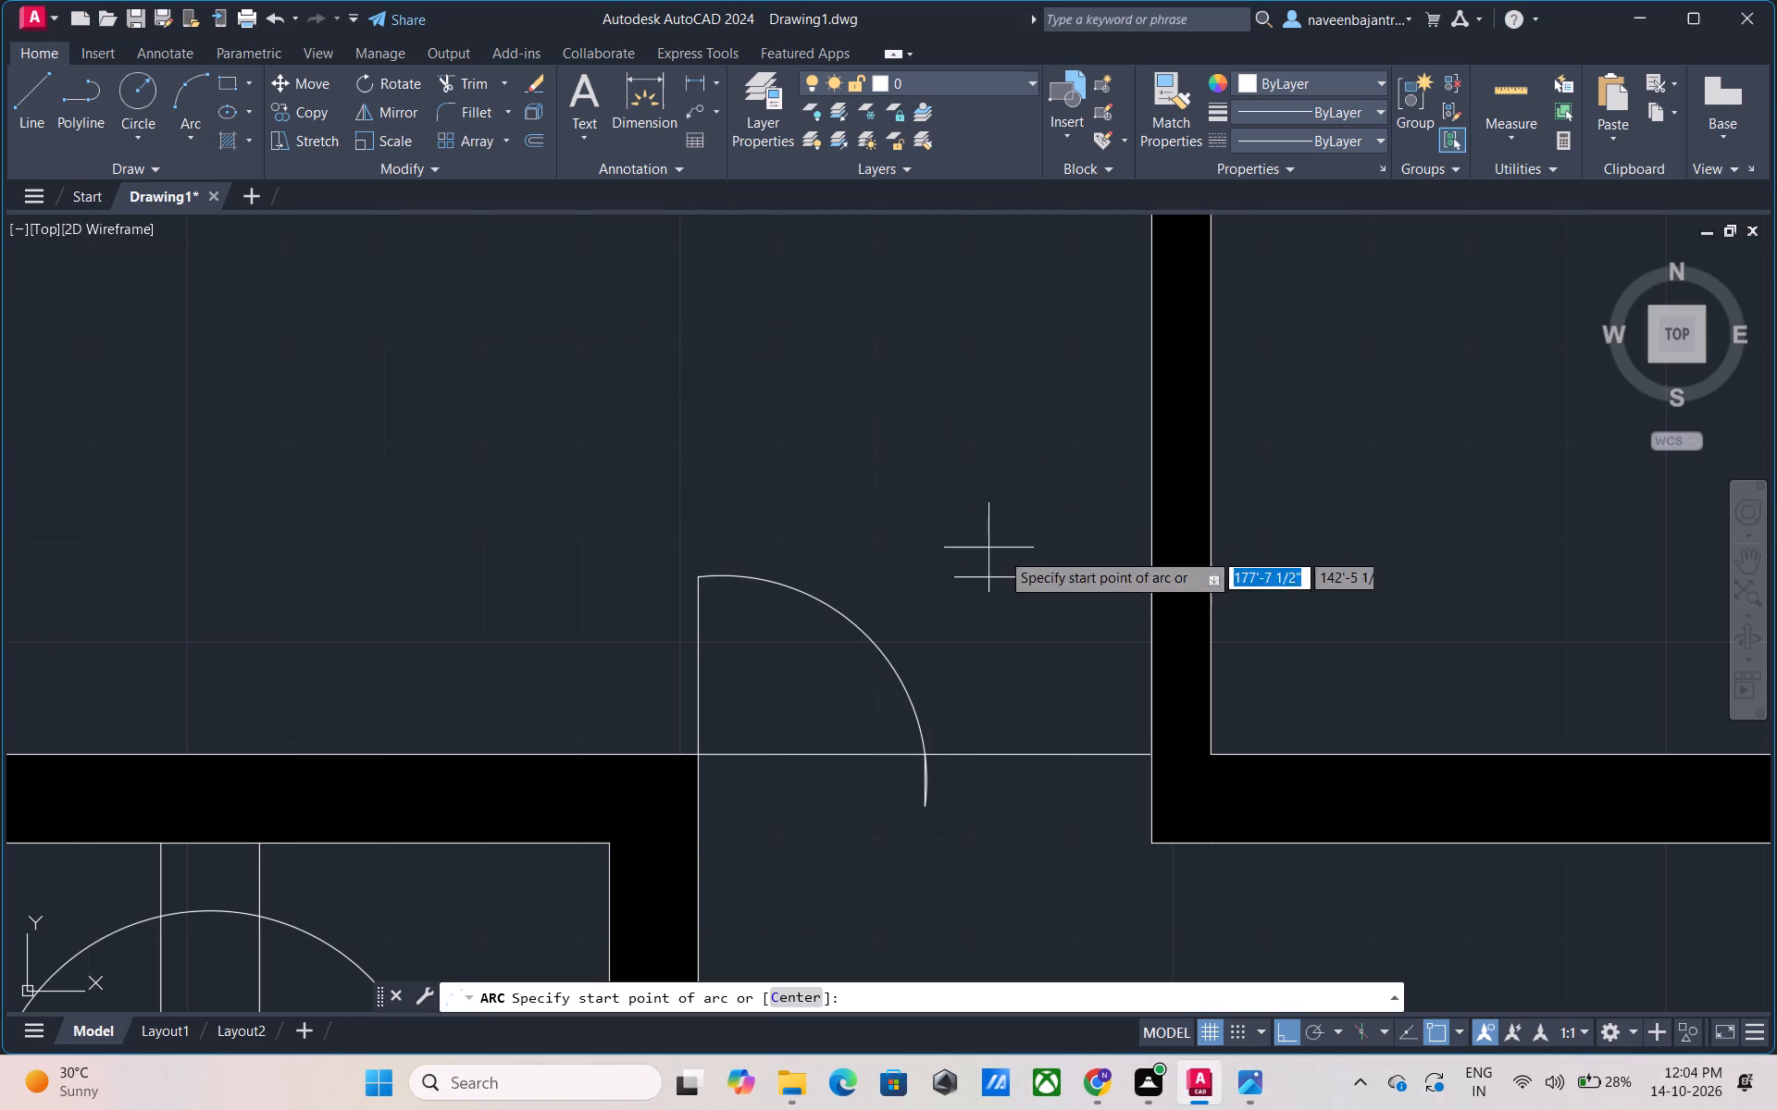
click(1152, 579)
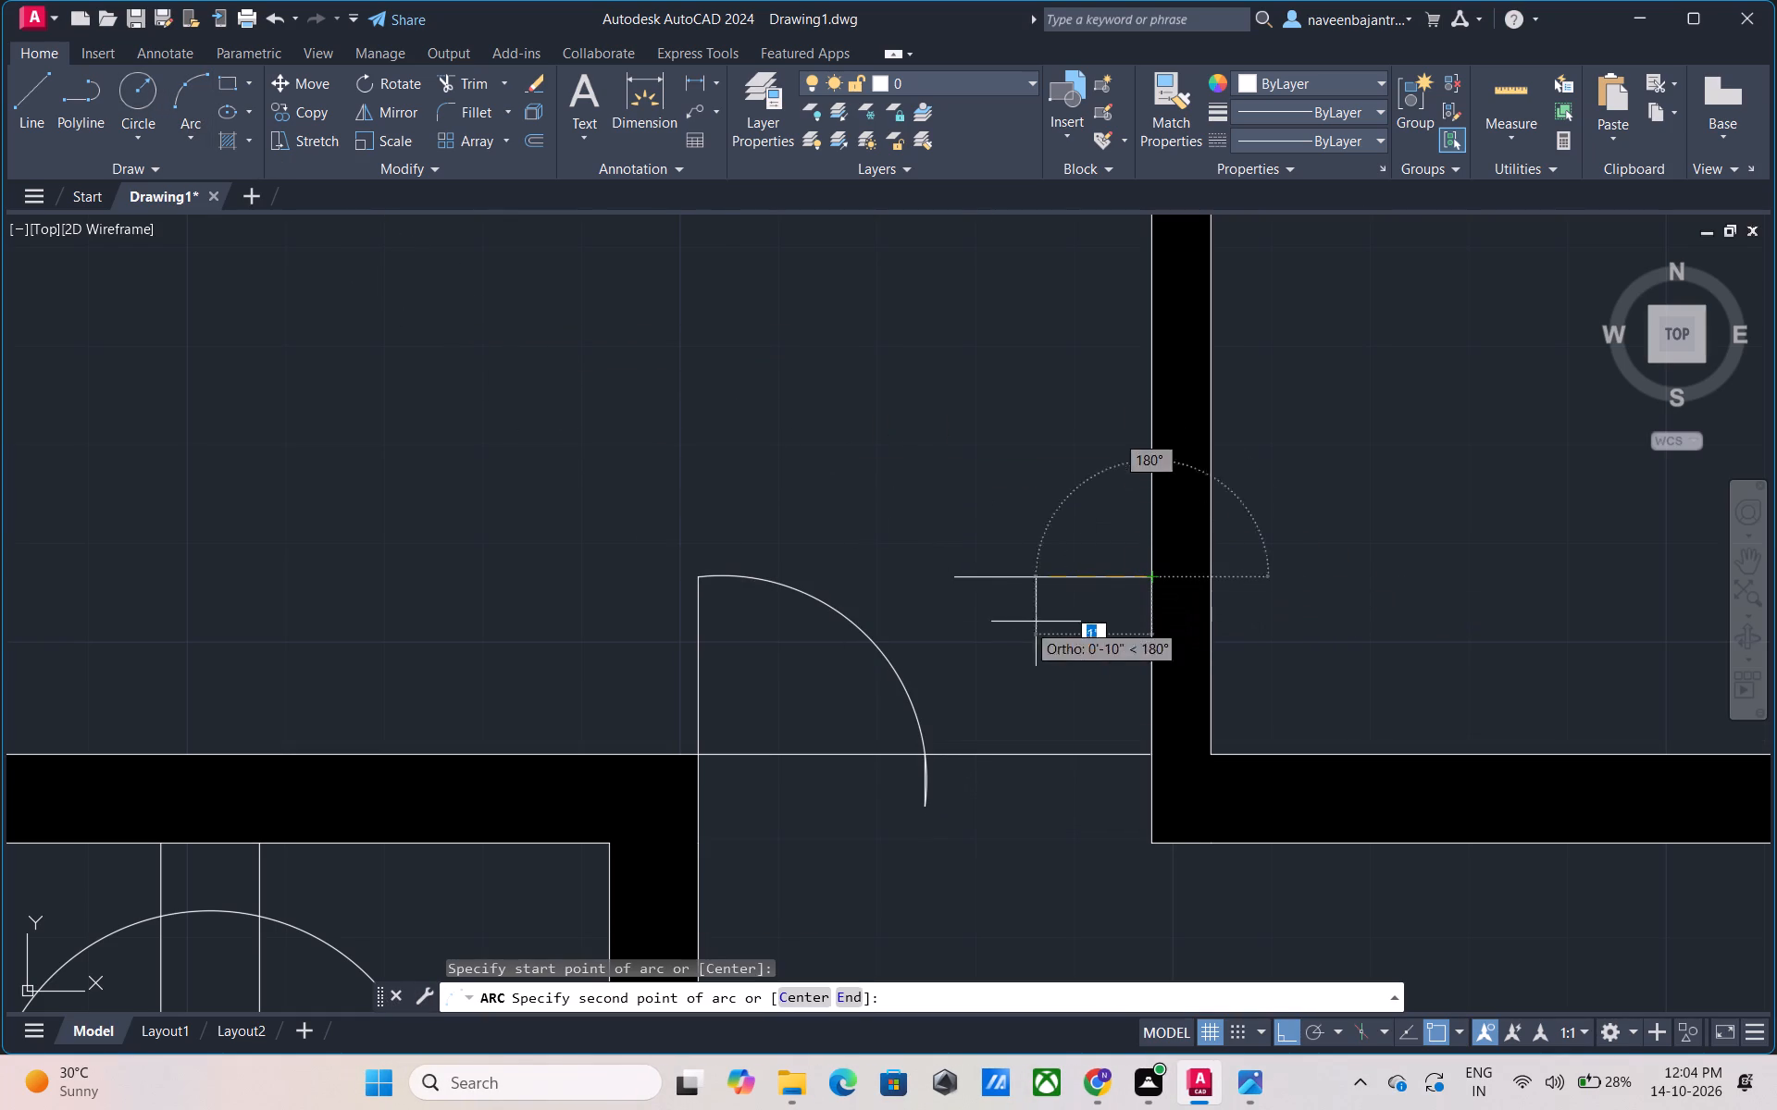
click(922, 757)
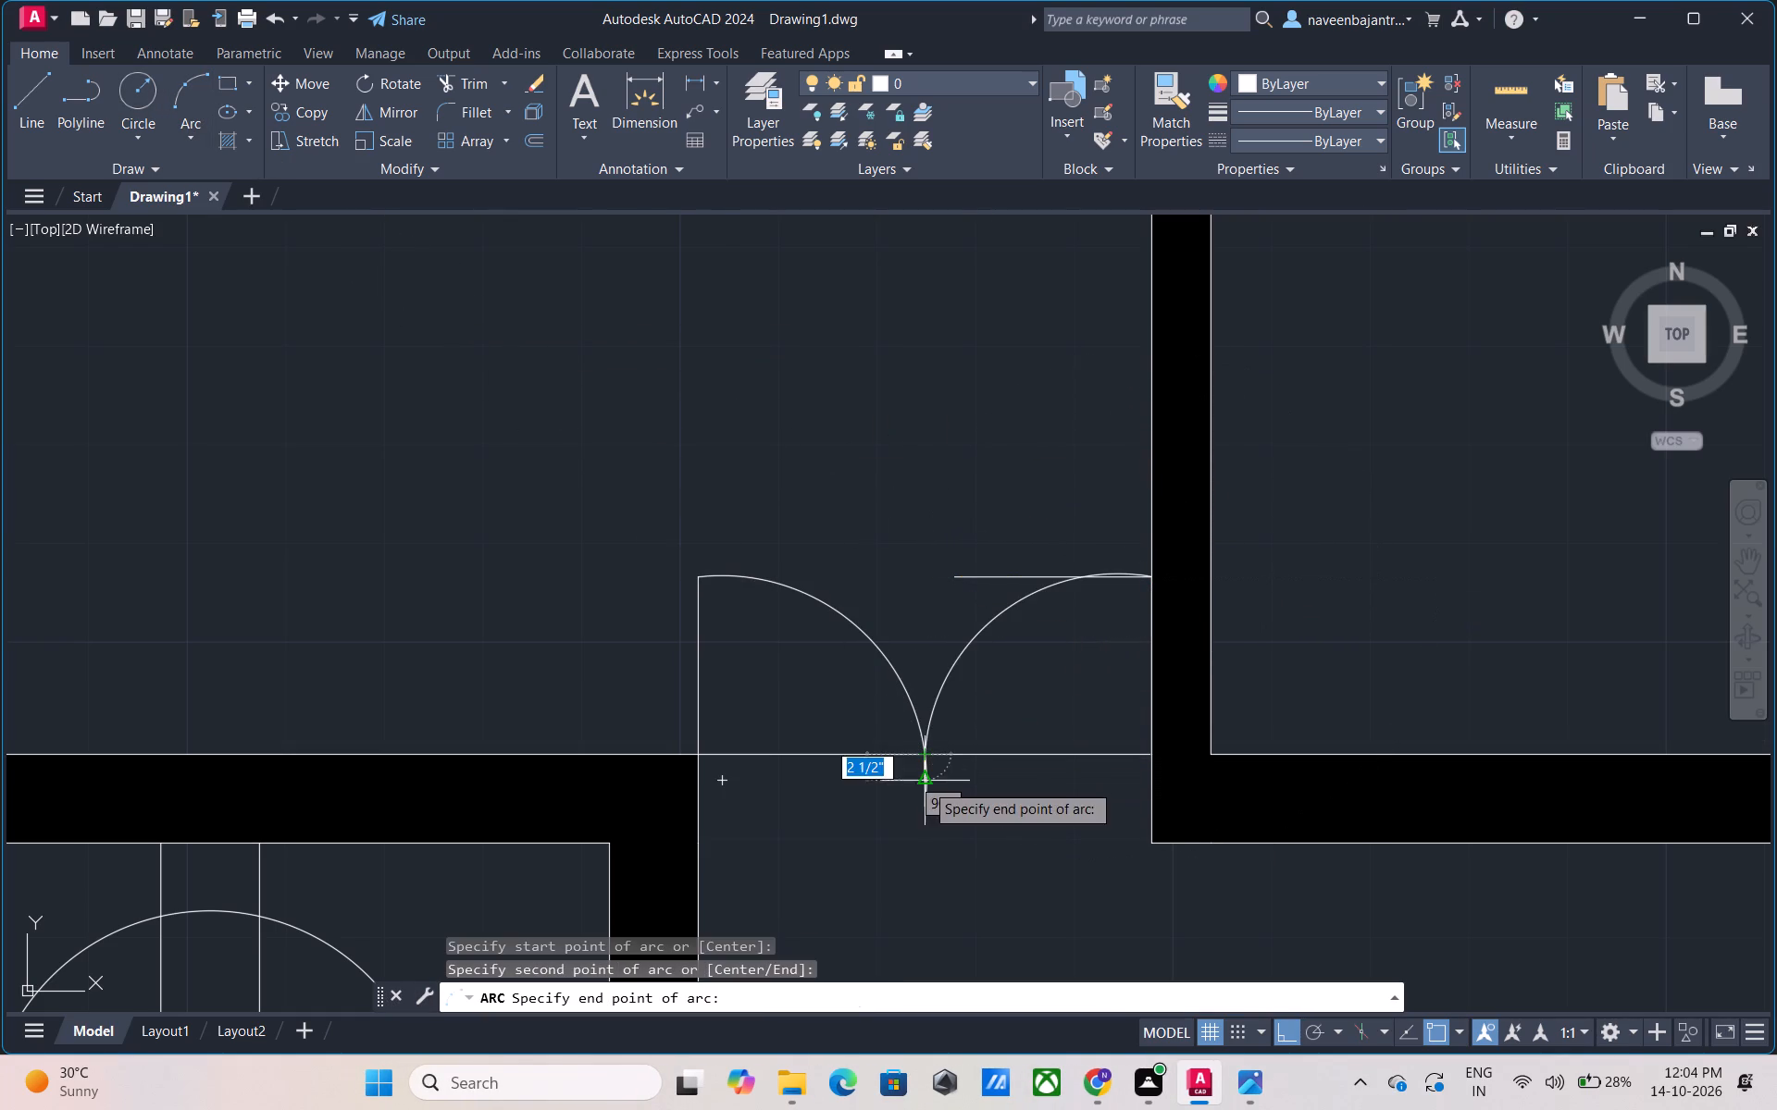
click(926, 802)
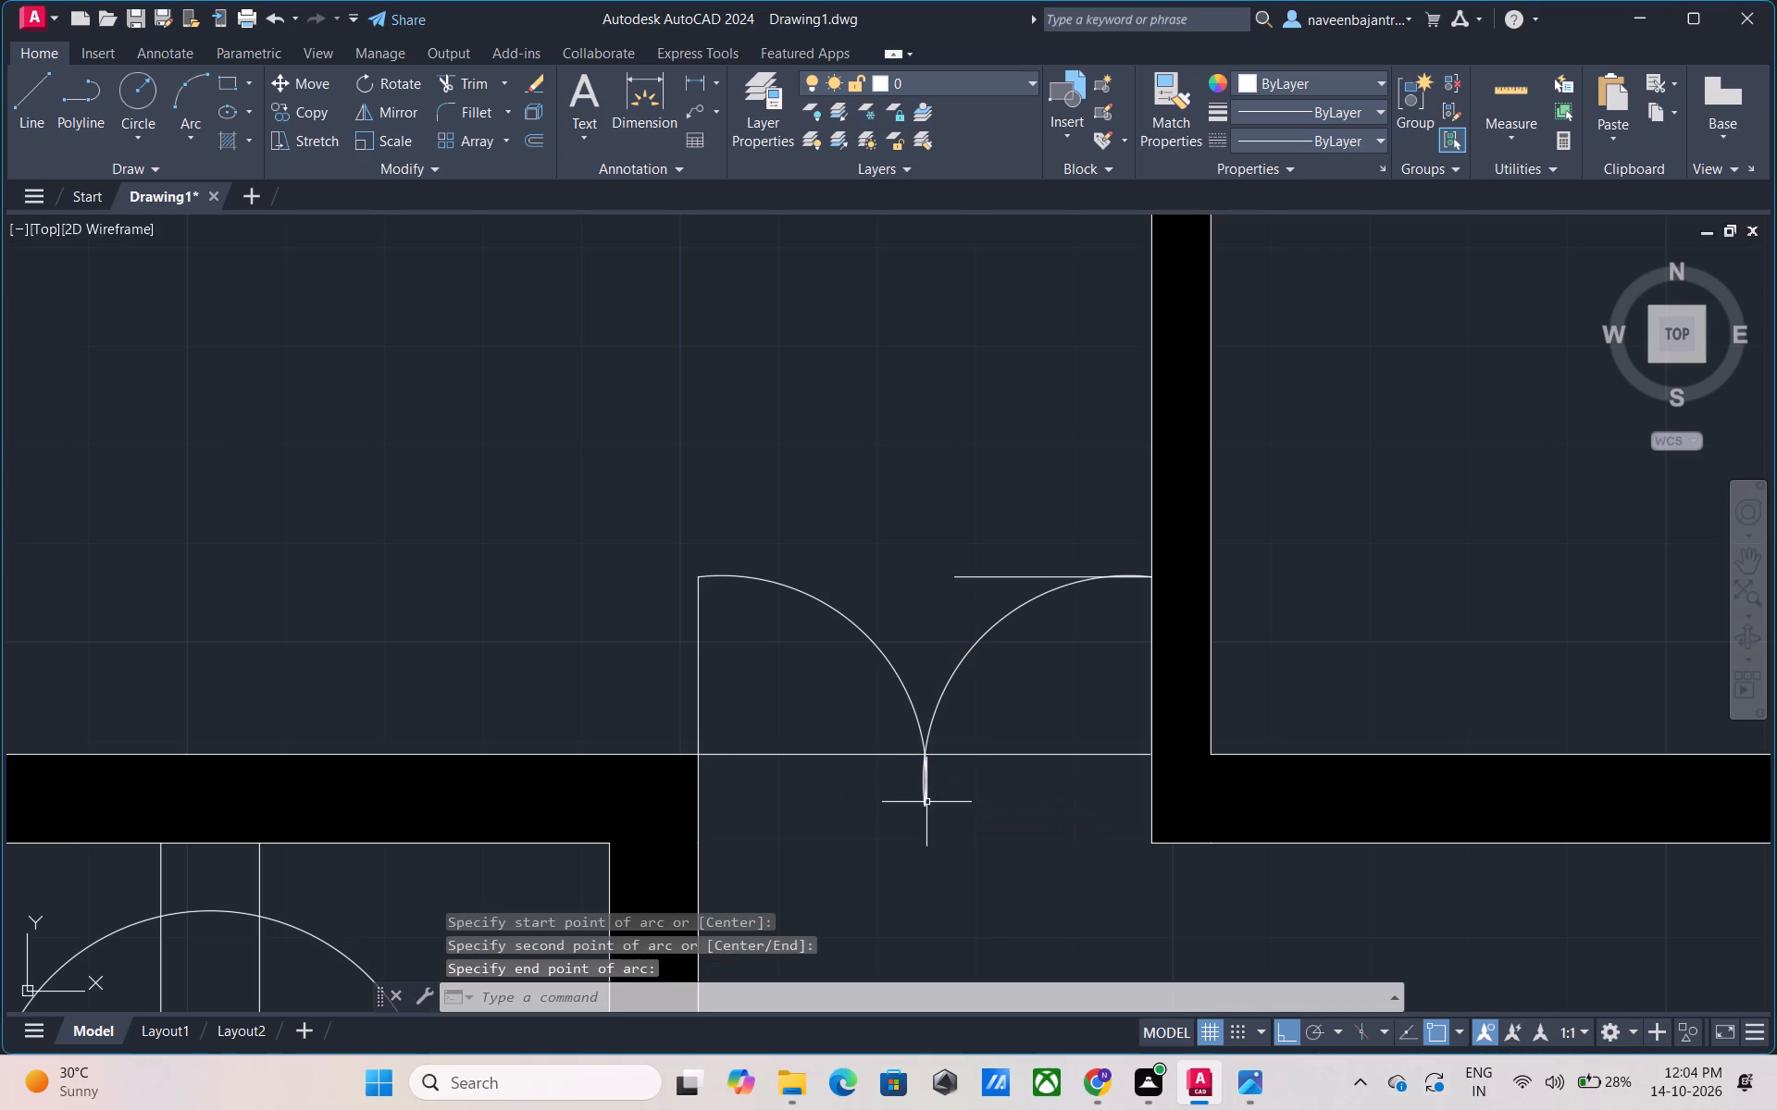
key(Escape)
Trim away the door guide lines: the horizontal one at the small-room-side arc, the staircase-side upright and the line across the opening.
key(t)
key(r)
key(space)
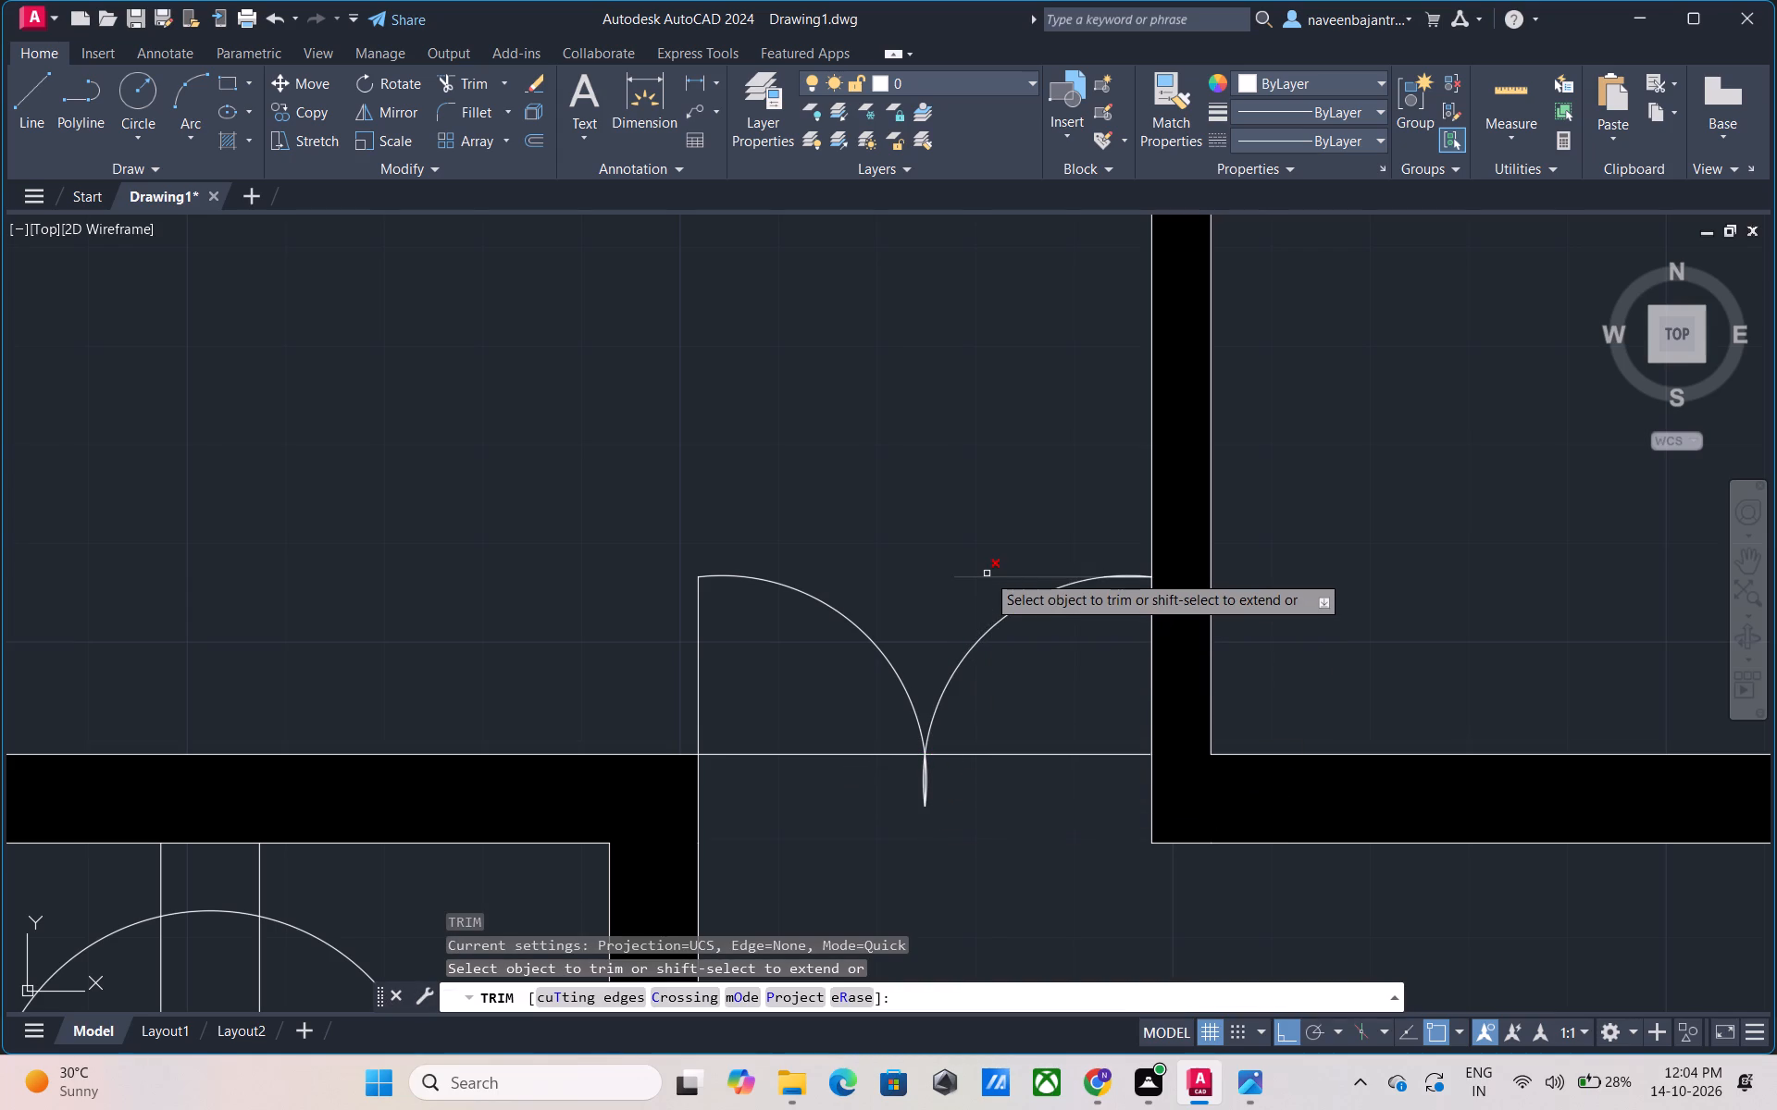
click(987, 573)
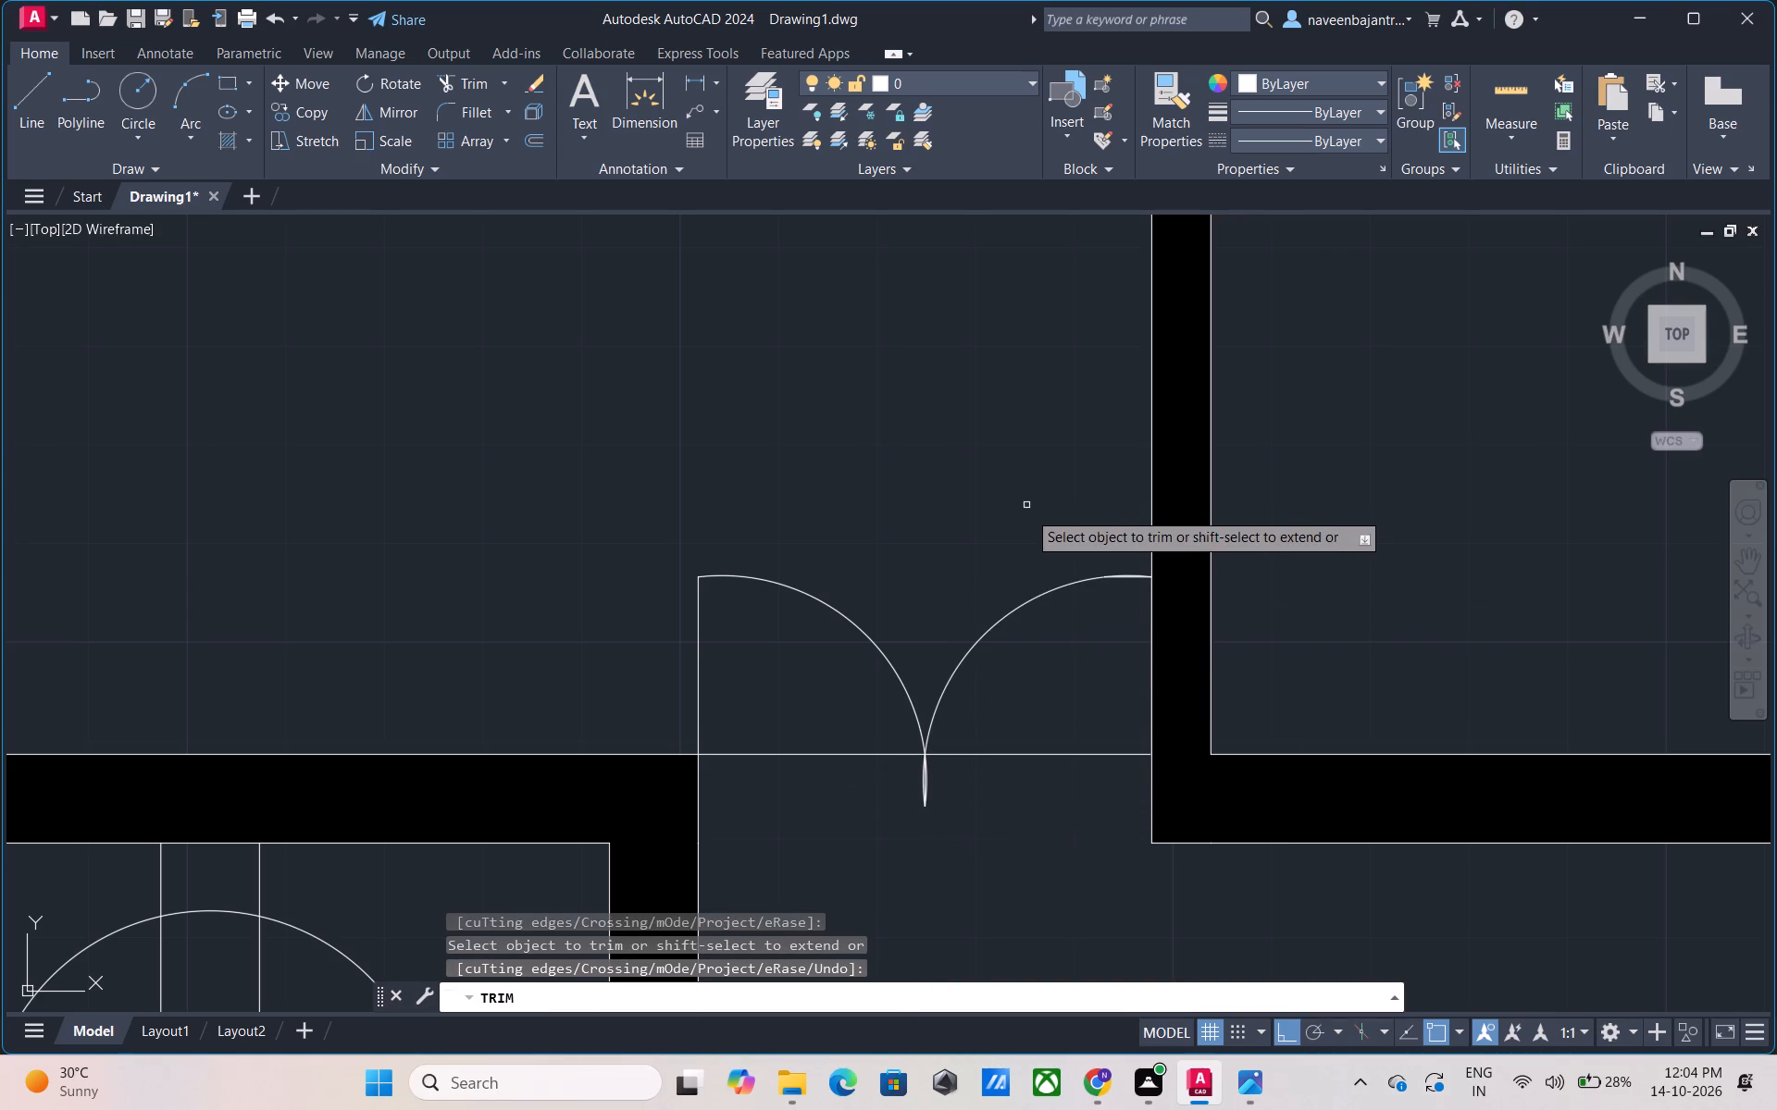
scroll(1111, 571, up, 4)
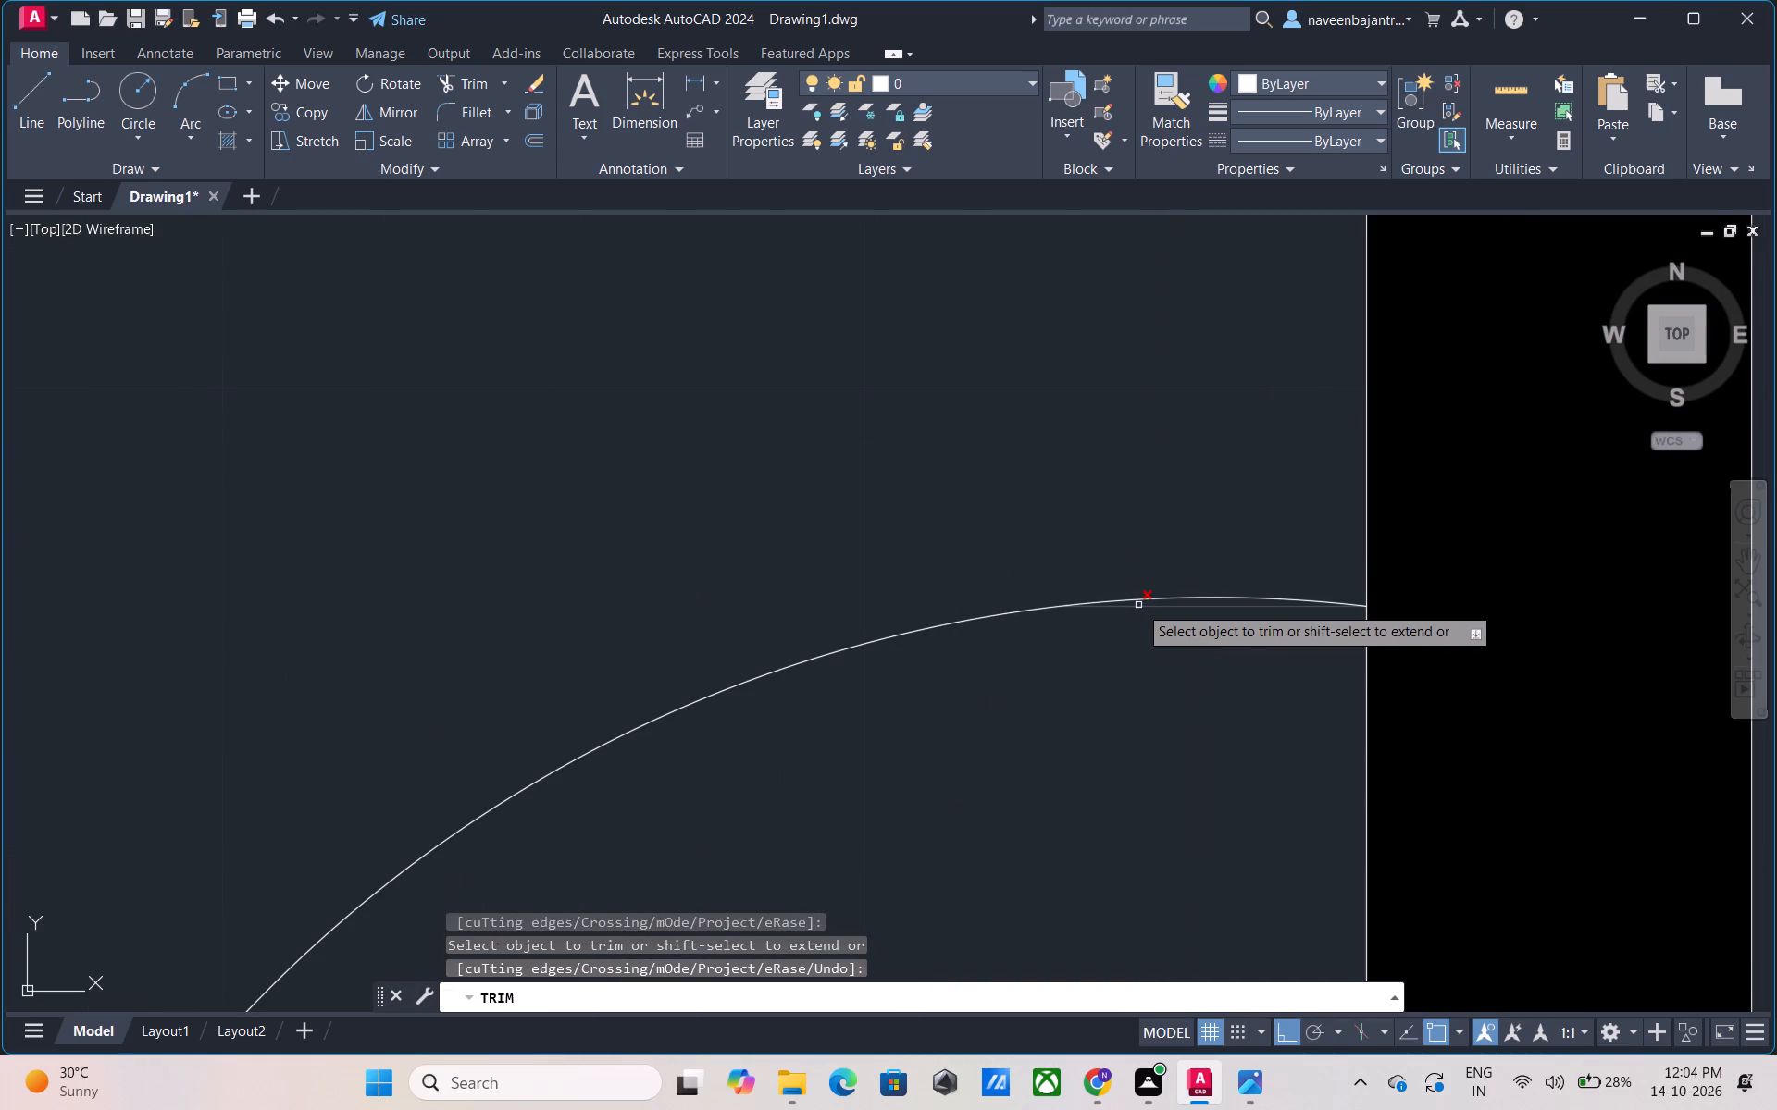
click(1138, 605)
scroll(1138, 605, down, 4)
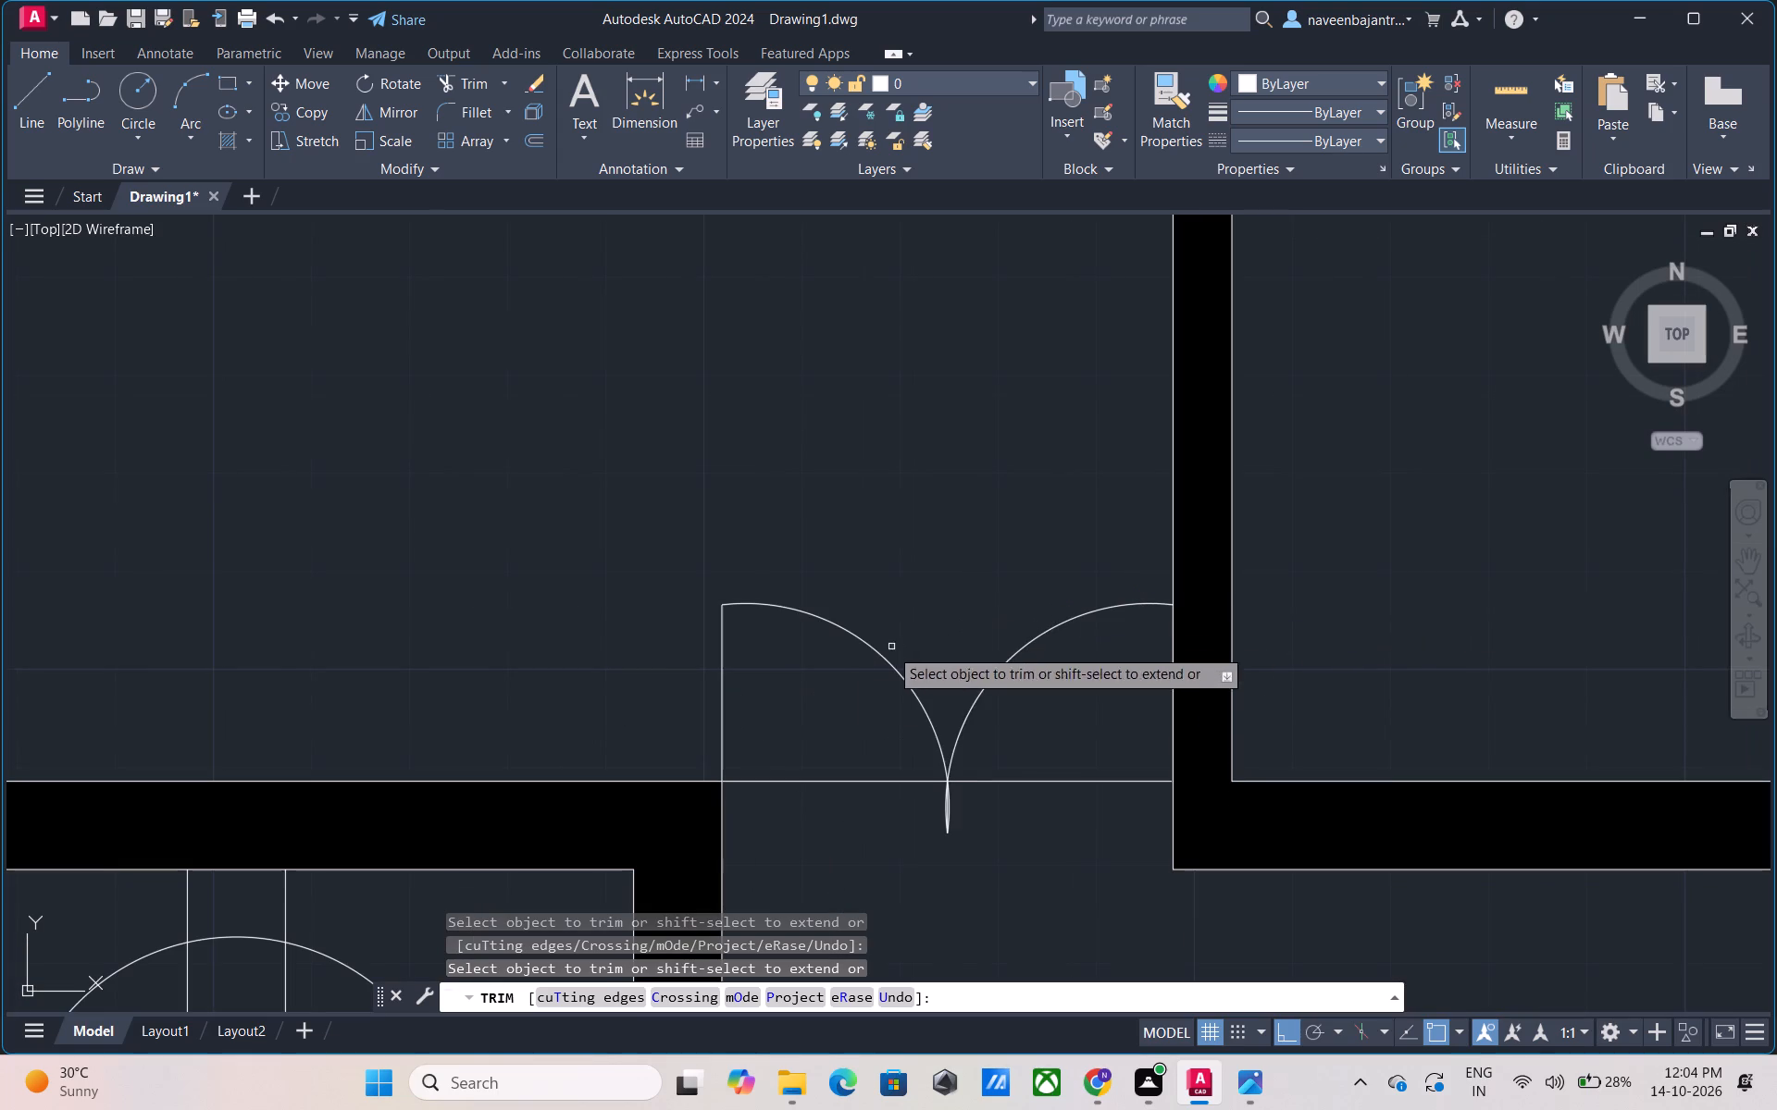
click(725, 725)
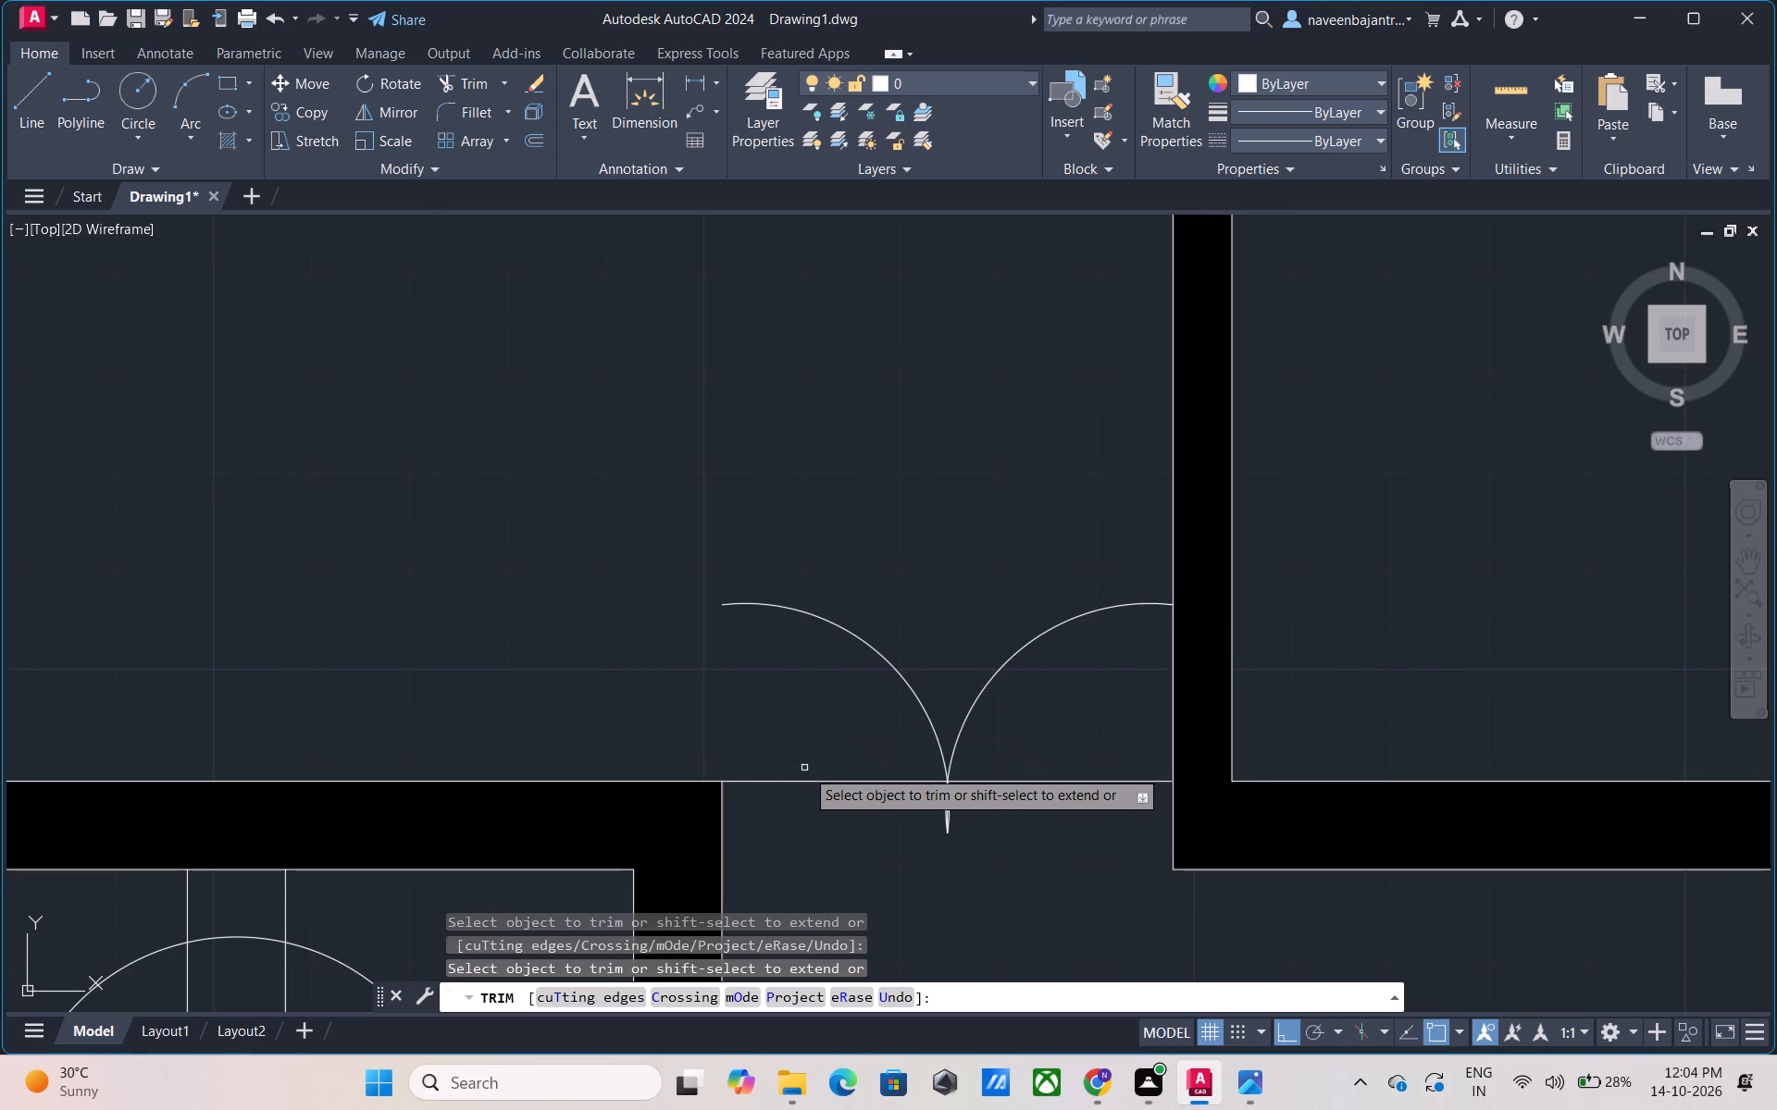
click(816, 779)
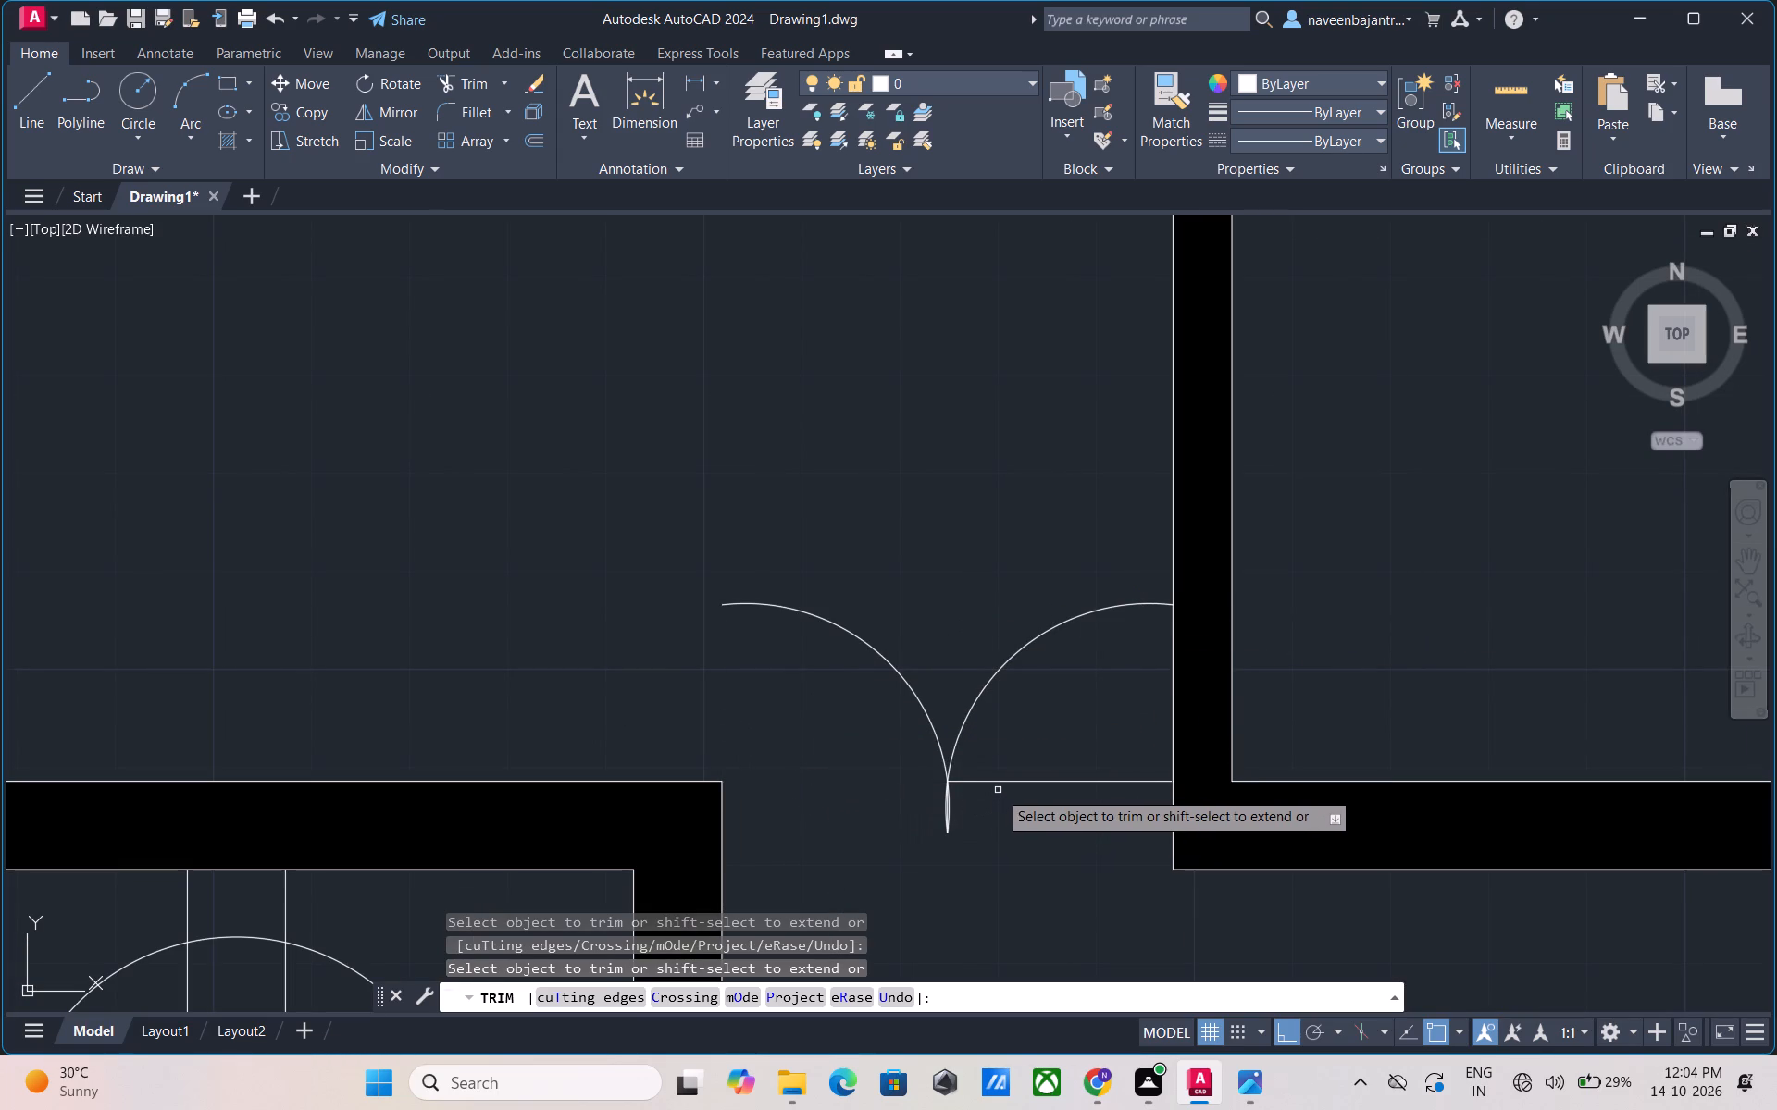
click(1015, 783)
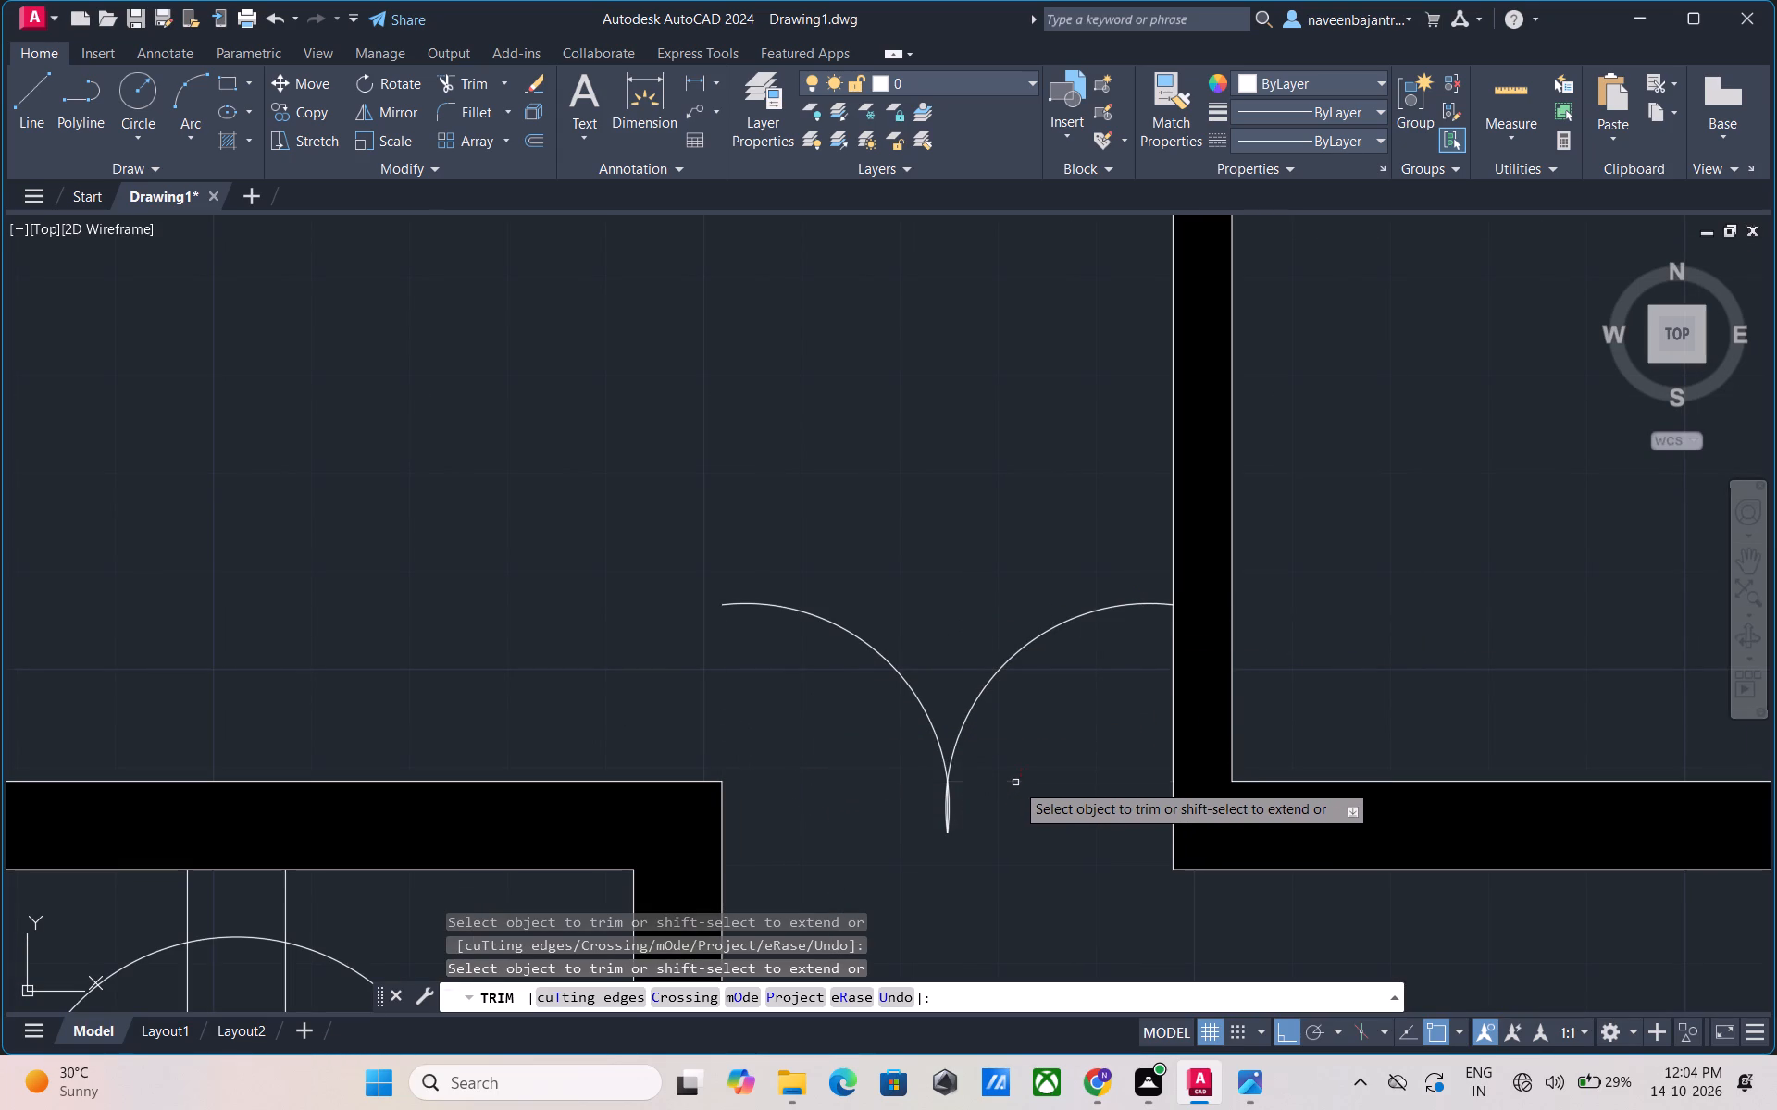
Trim away the remaining centre-line stub below the point where the two double-door arcs meet, and end the trim.
click(951, 803)
click(950, 804)
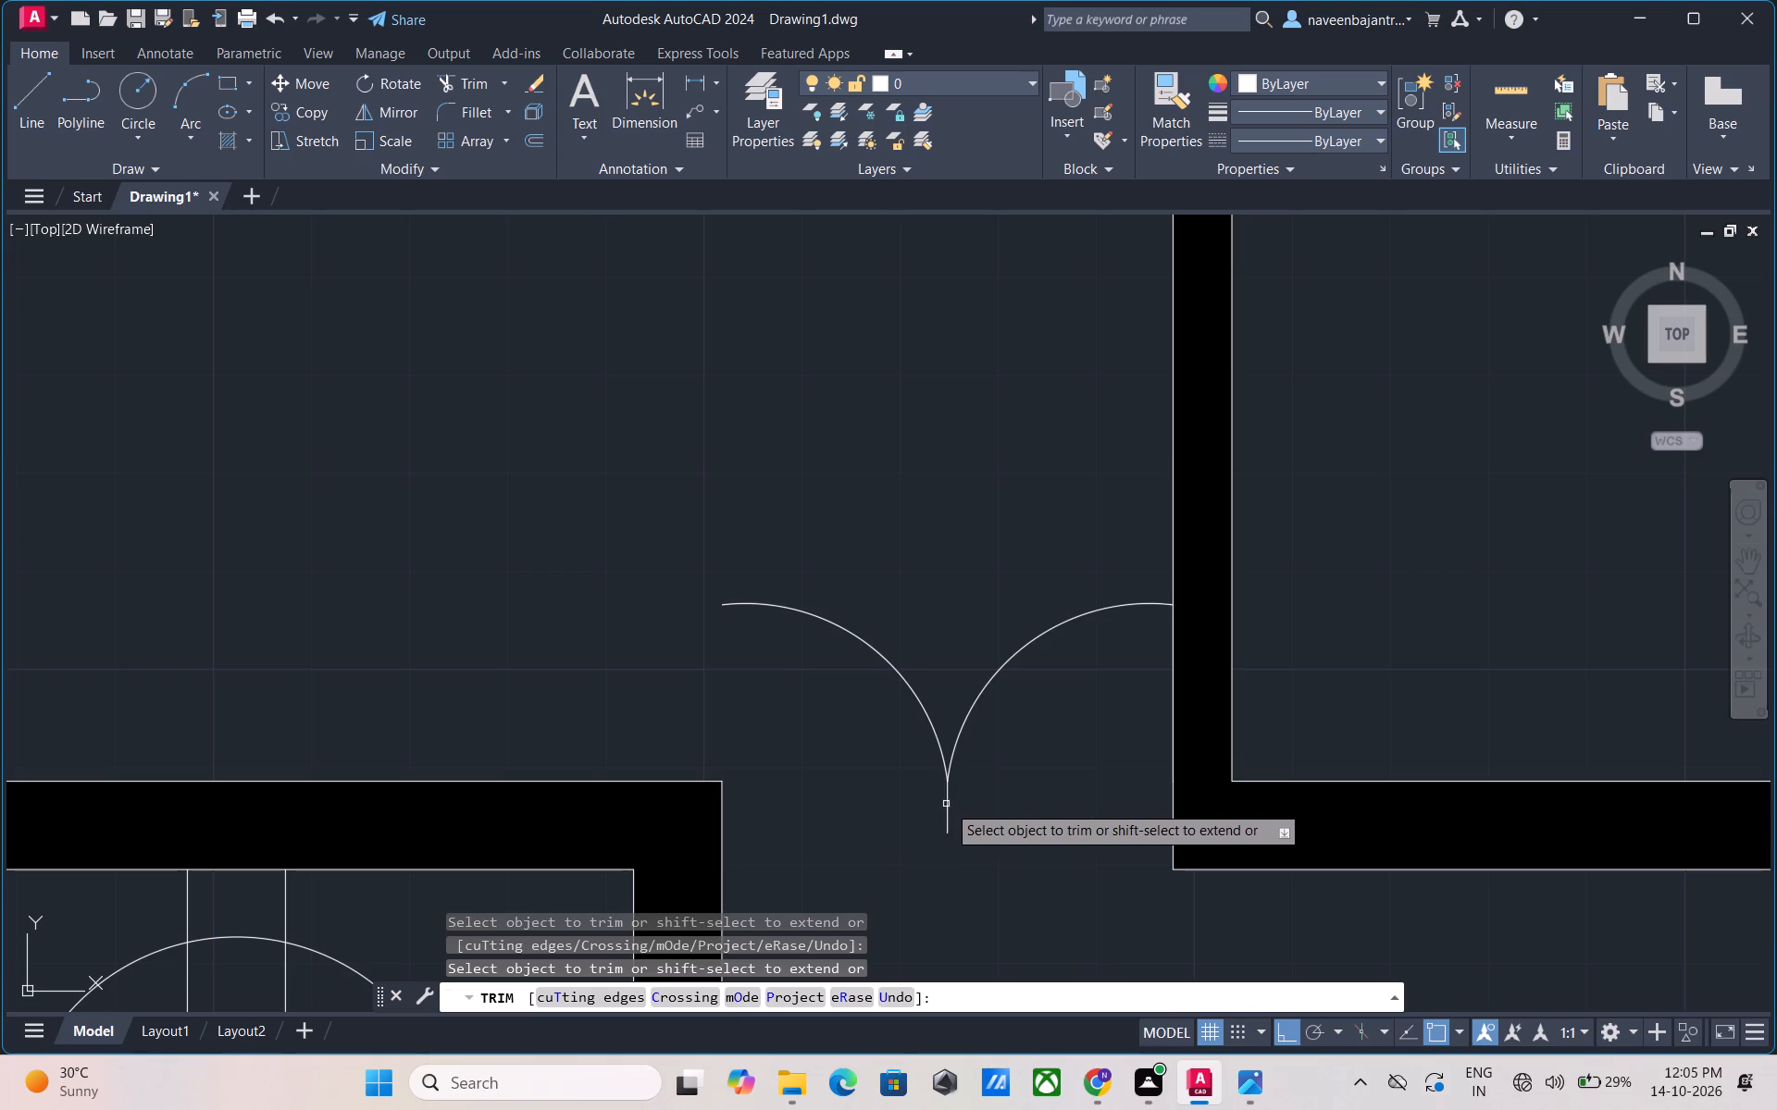
click(948, 804)
key(Escape)
Draw a 1'-6" vertical door-leaf line from the staircase-side arc's outer end down to the wall corner.
scroll(1126, 822, down, 3)
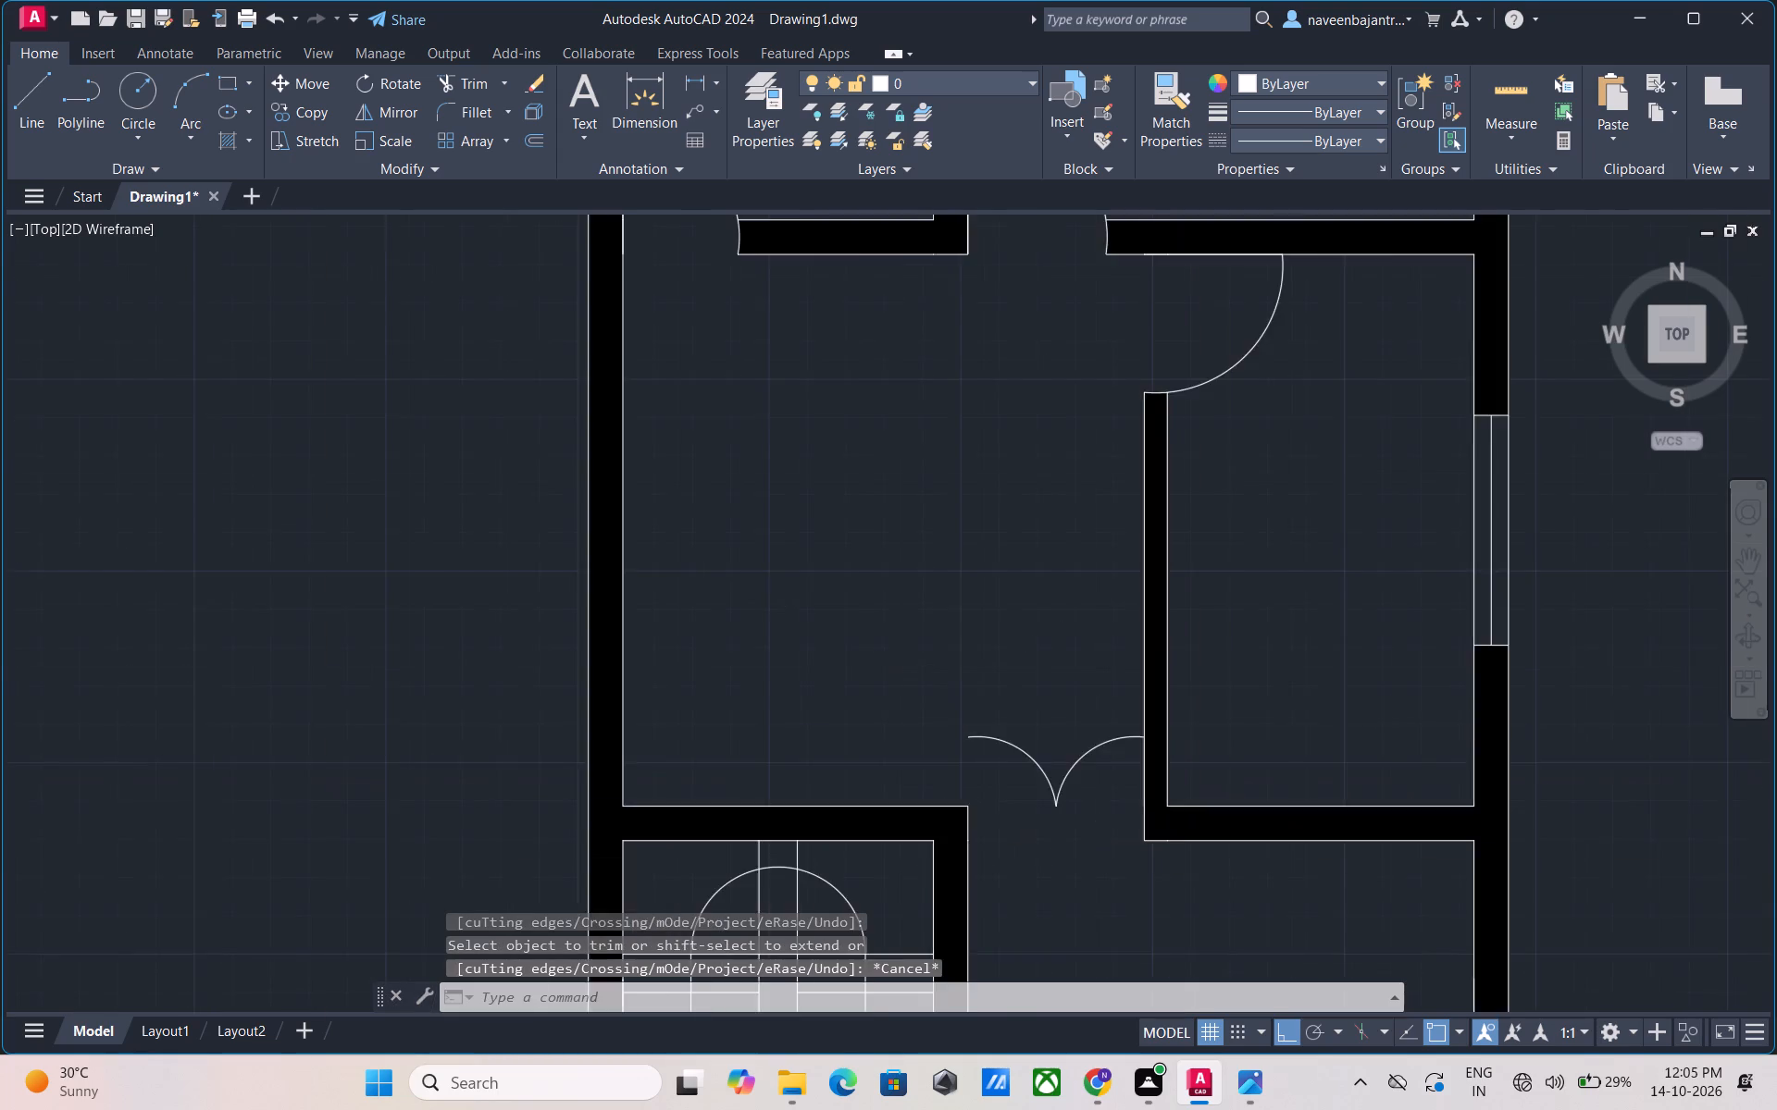
scroll(1050, 782, up, 3)
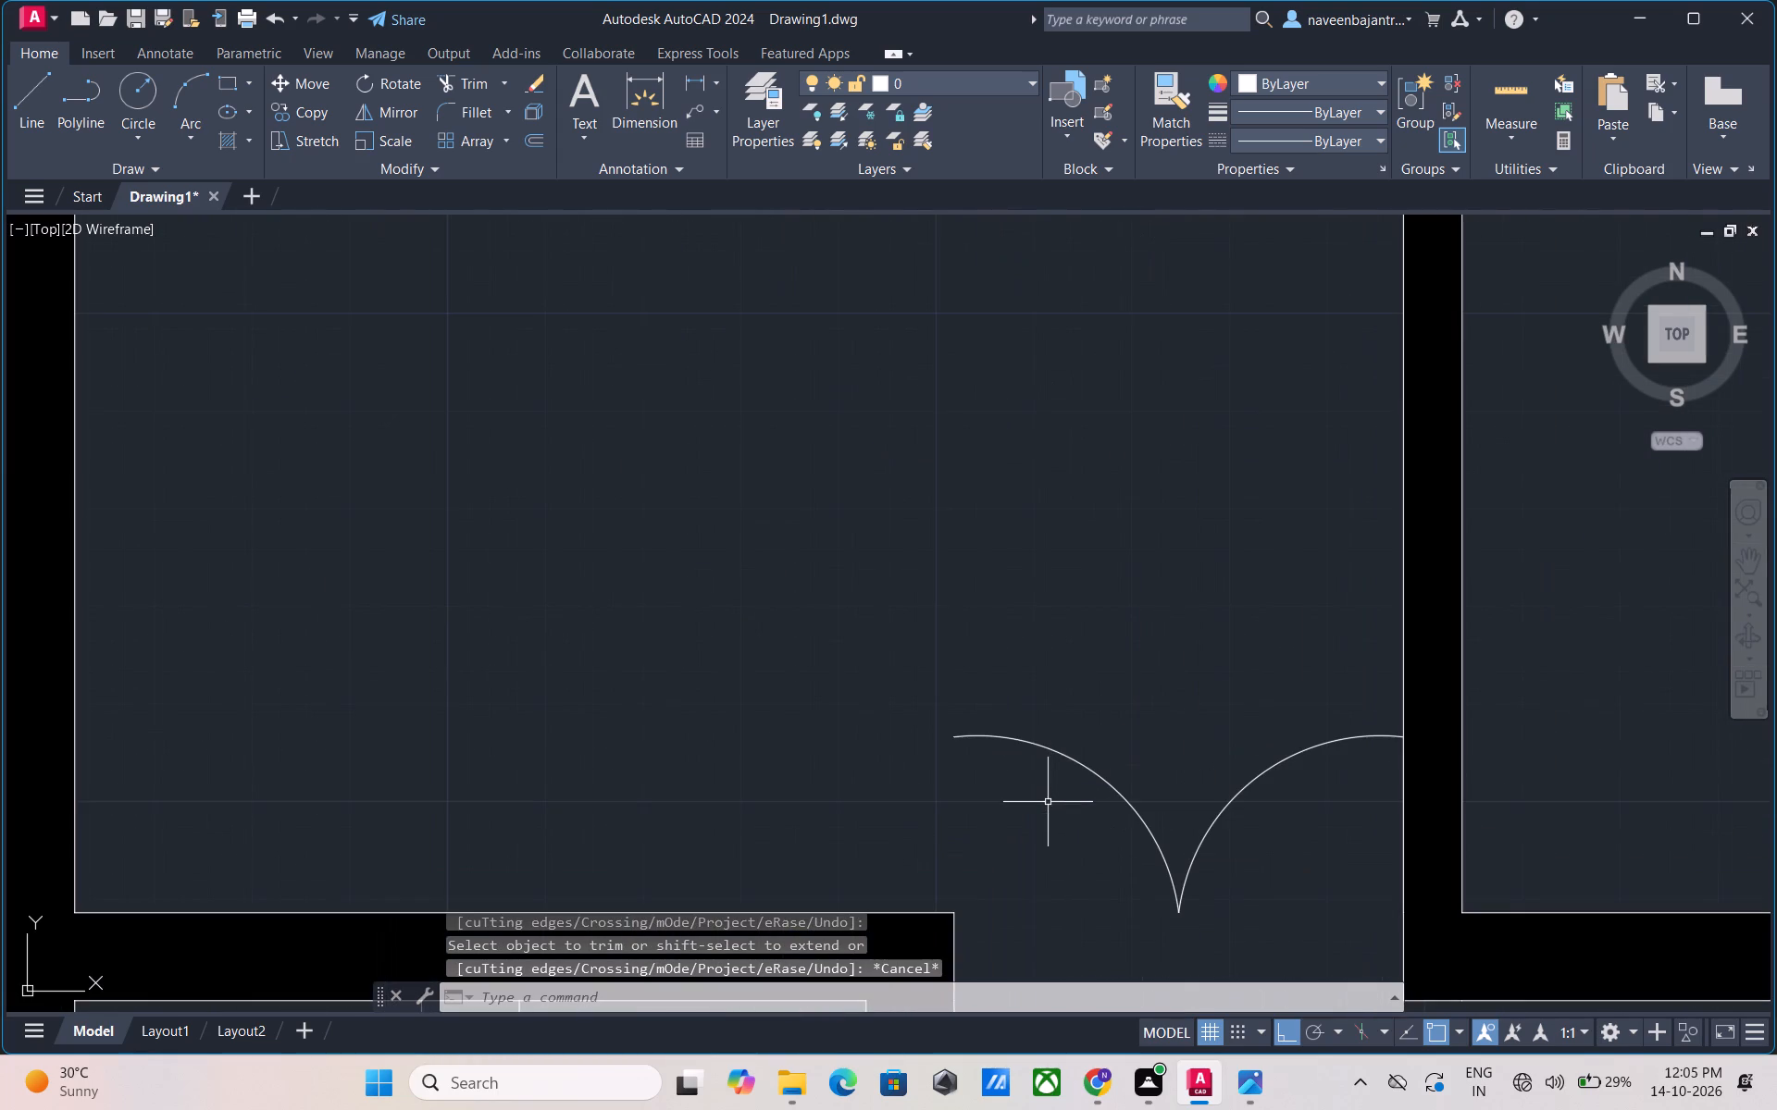
middle_drag(1048, 802, 1077, 667)
scroll(1048, 802, up, 1)
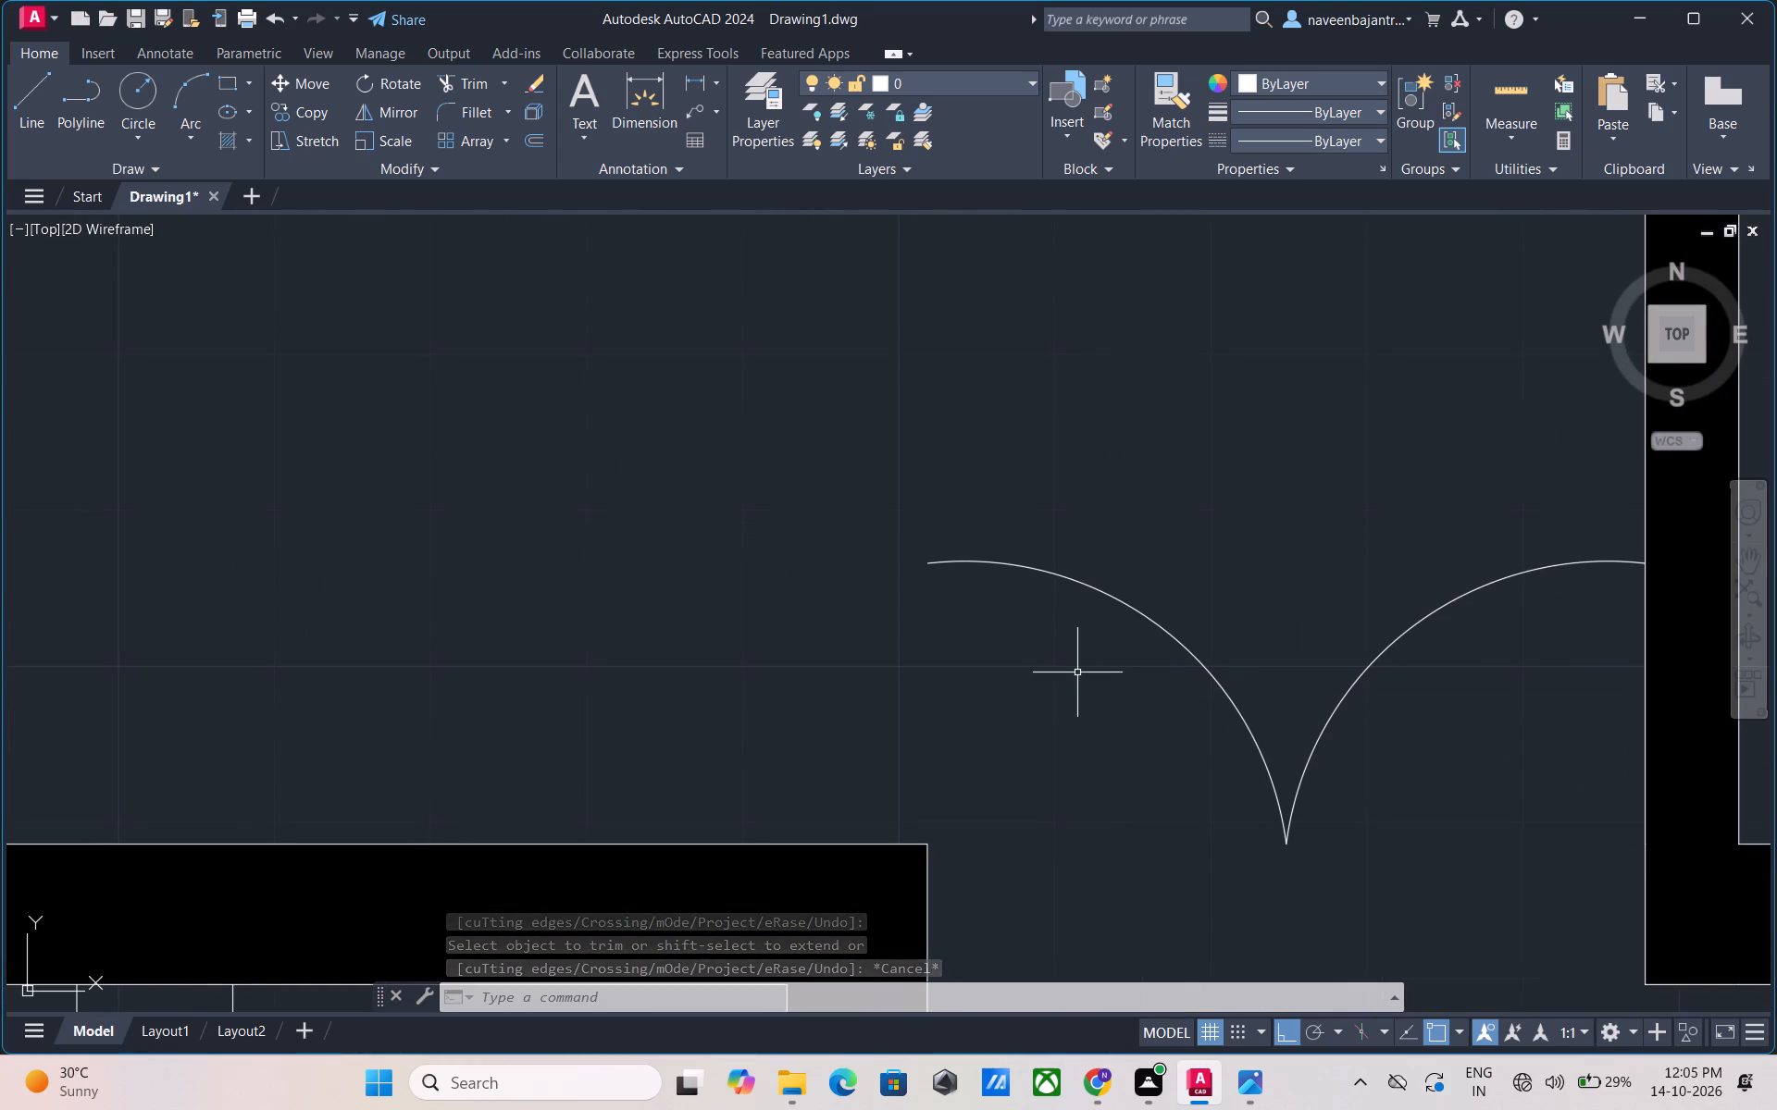
key(Escape)
text(L)
key(space)
click(924, 569)
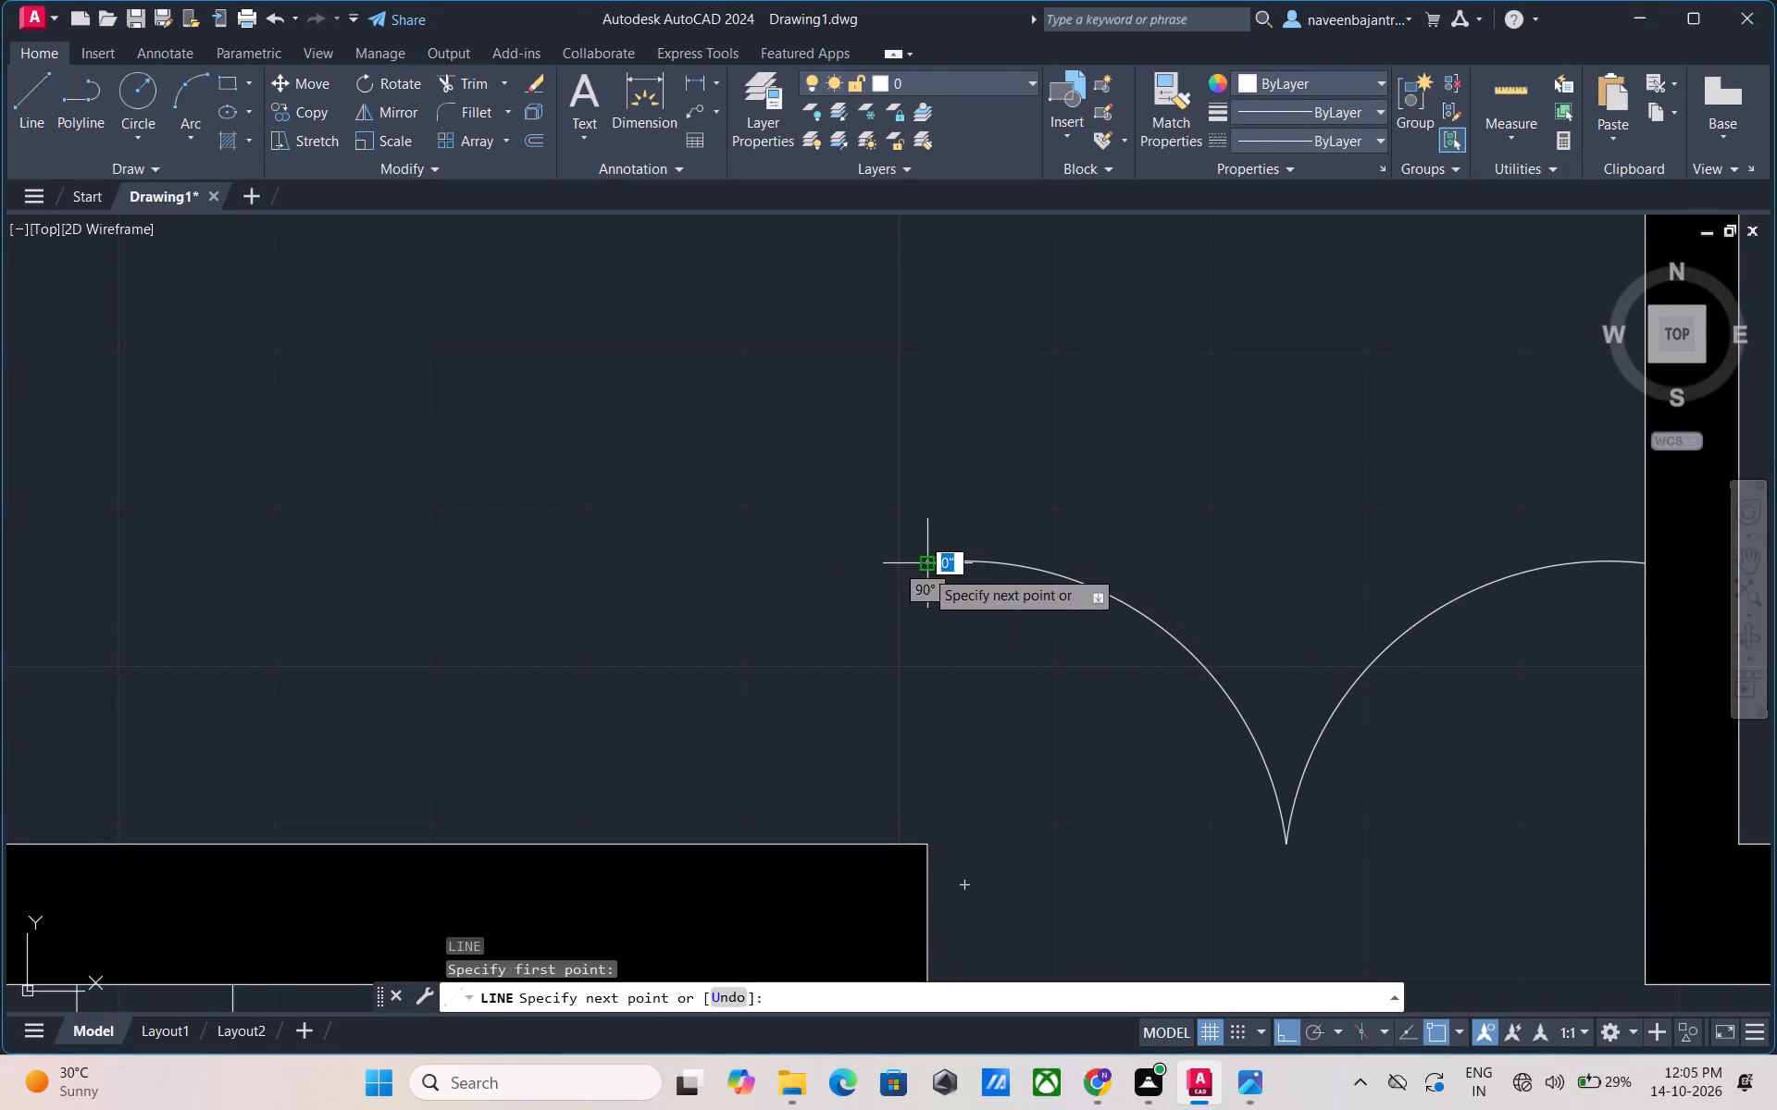
click(927, 842)
key(Escape)
Examine the whole floor plan, checking the rooms, door swings, windows, staircase and furniture placed so far.
scroll(976, 787, down, 2)
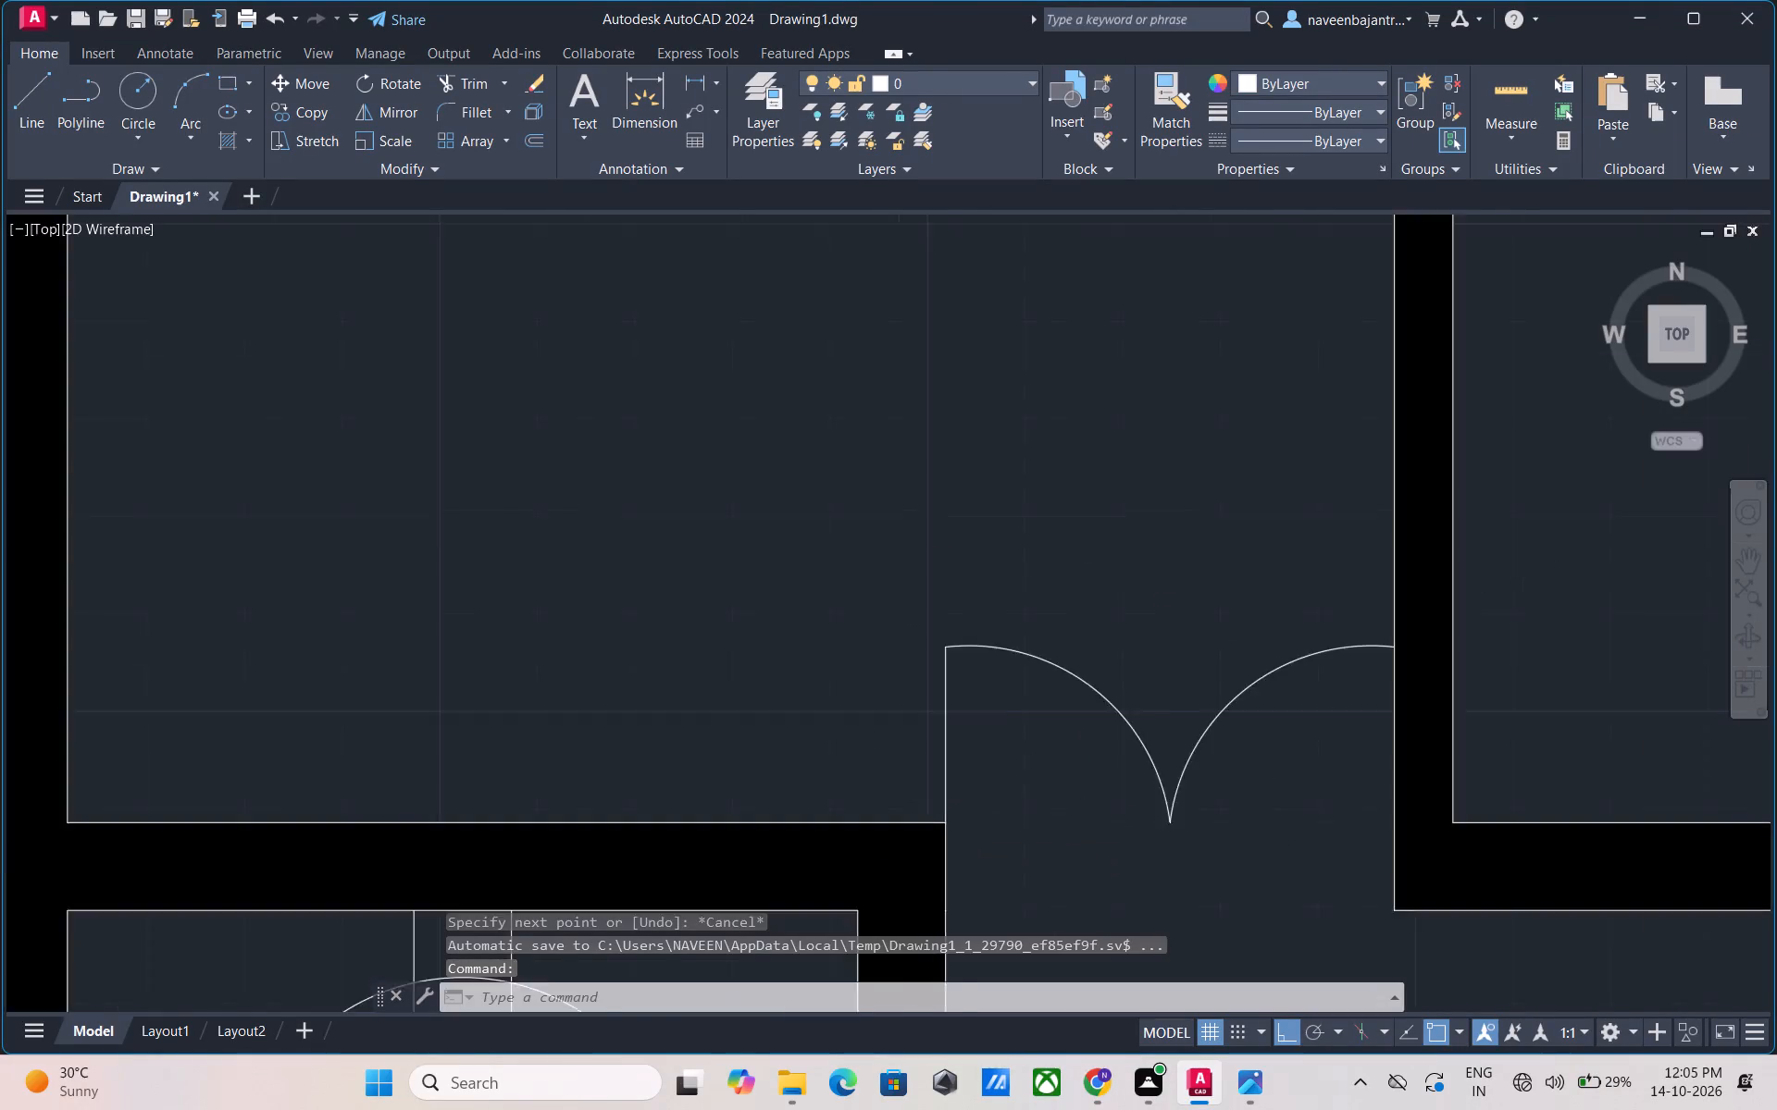
scroll(976, 787, down, 1)
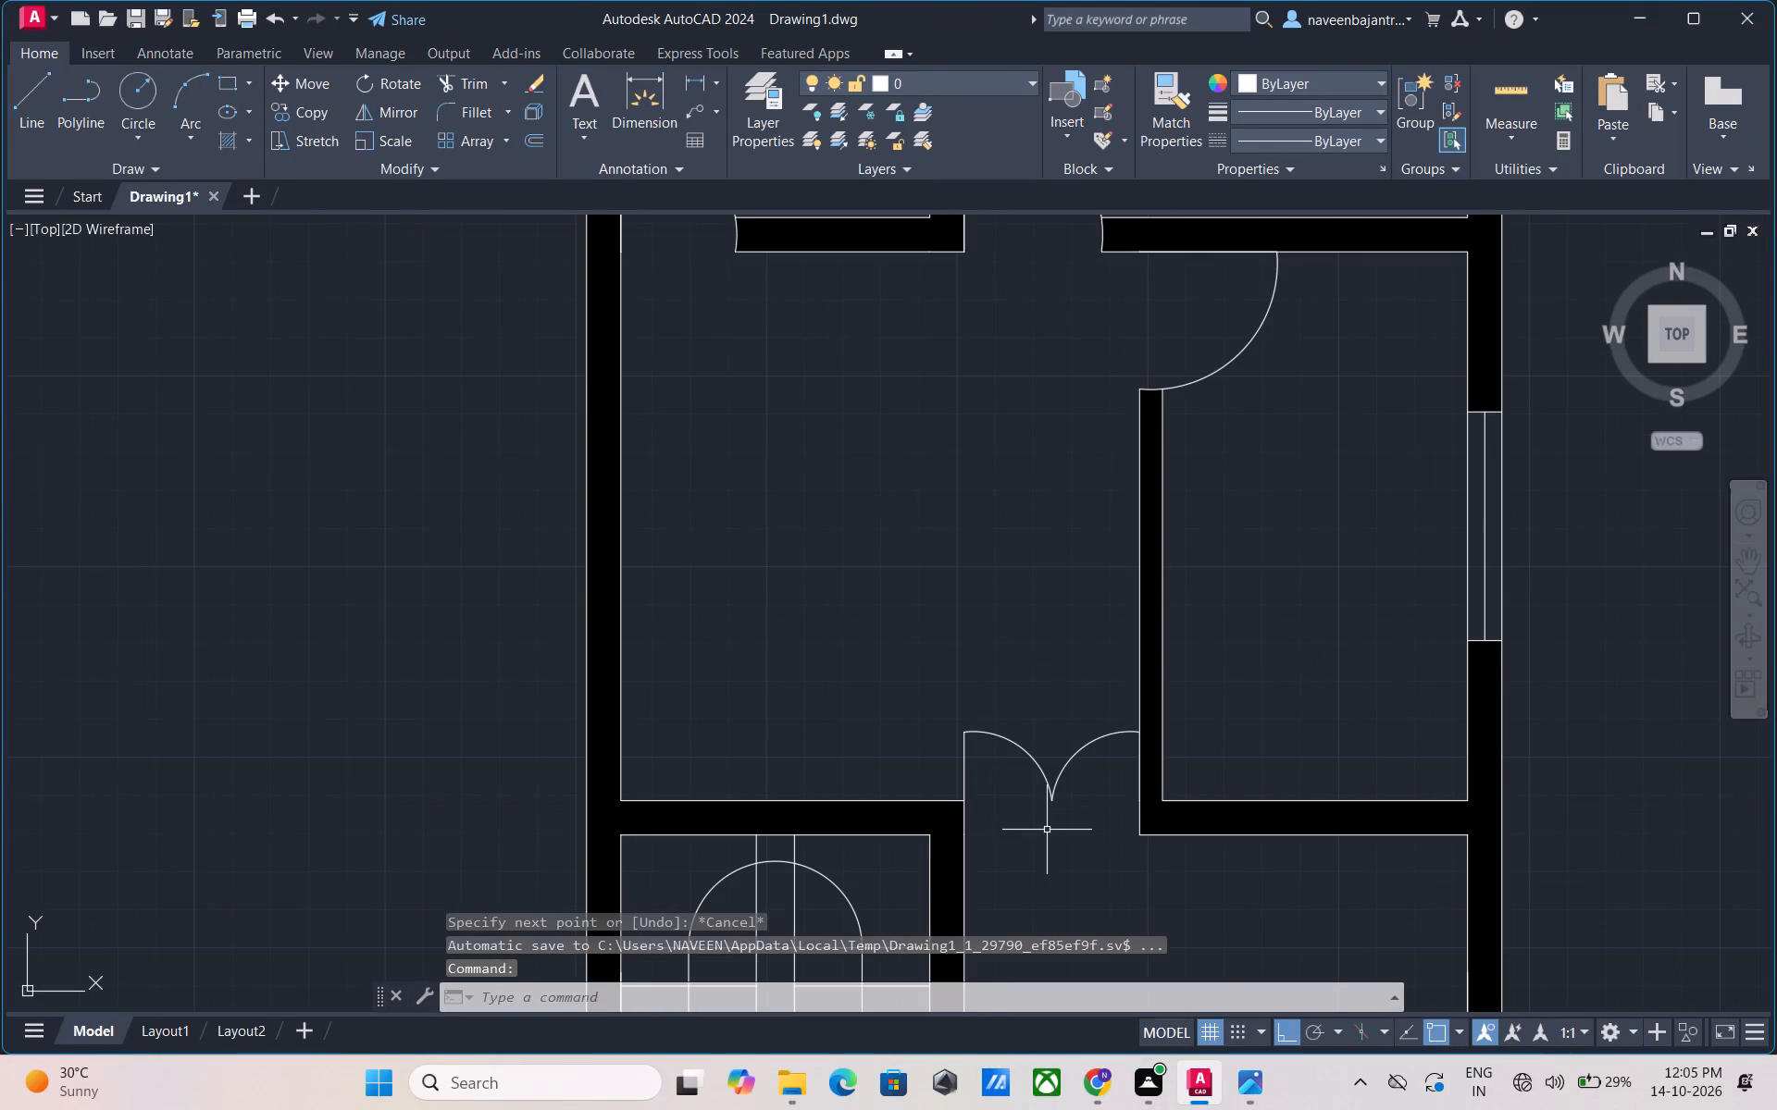
scroll(1047, 830, down, 3)
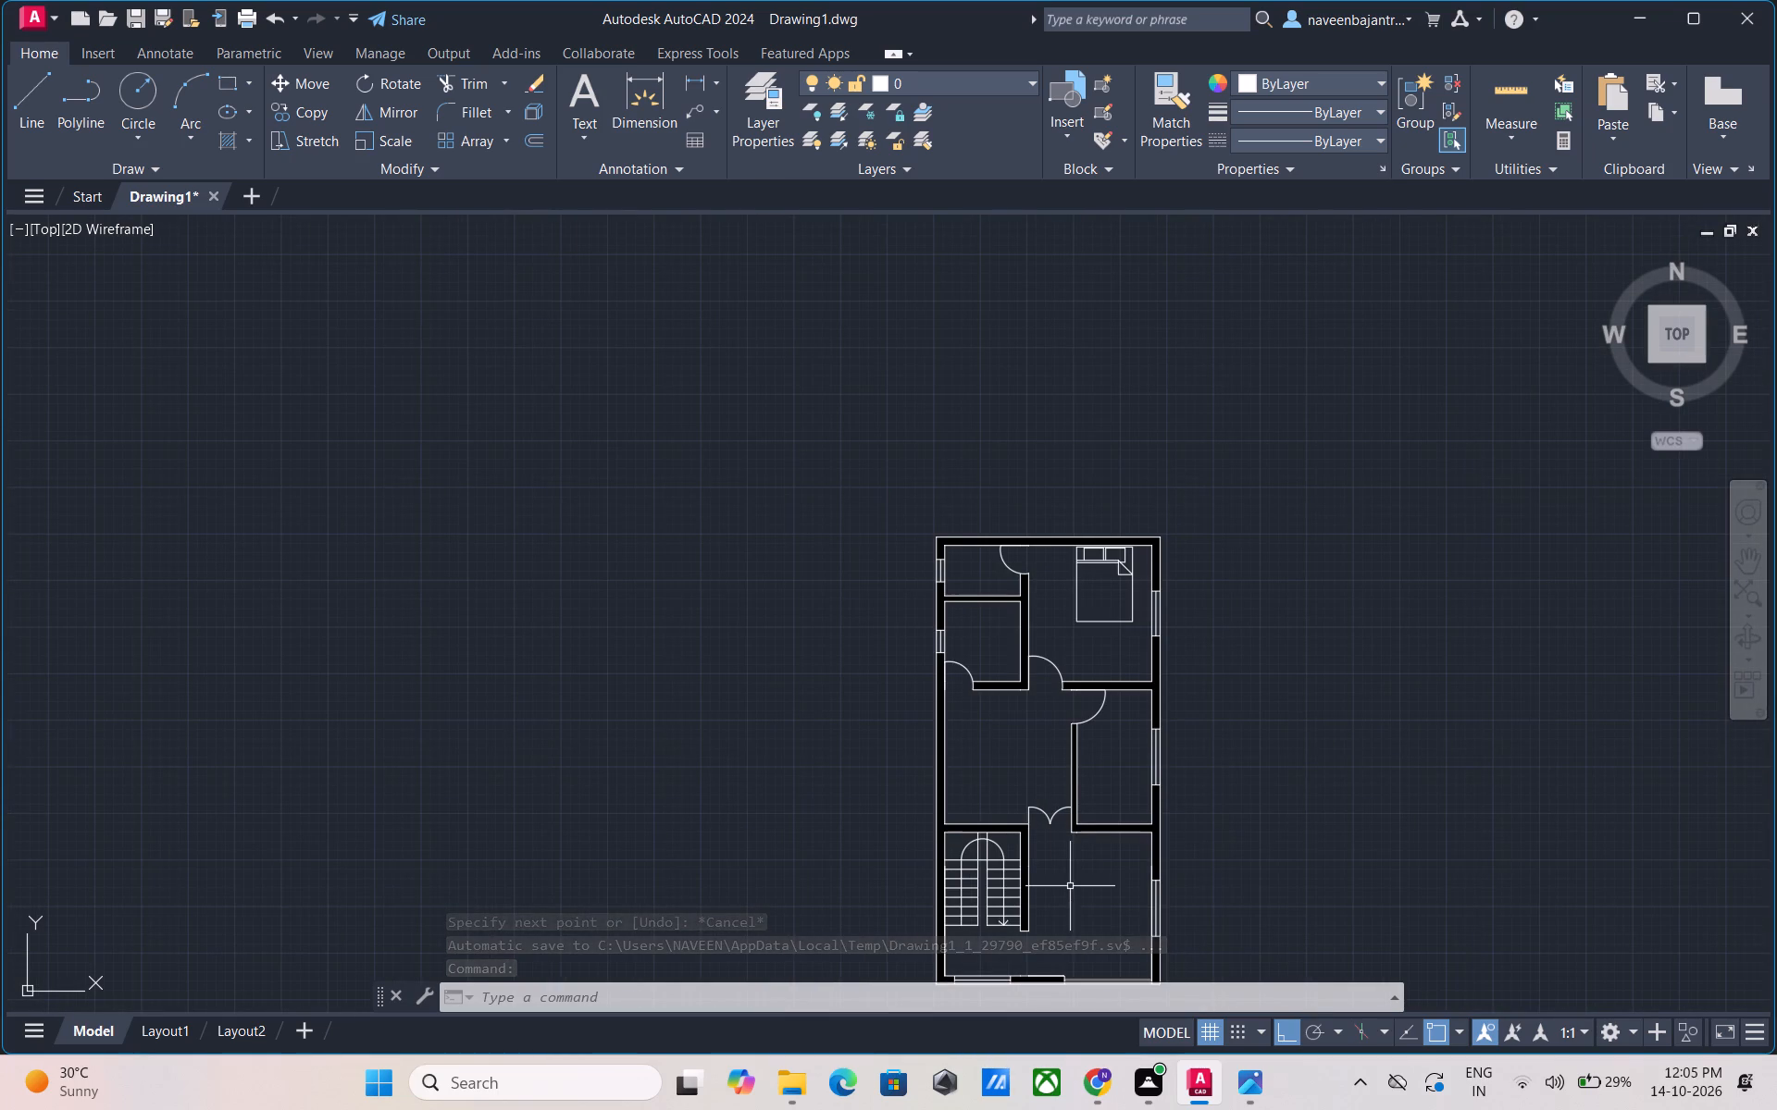
middle_drag(1070, 886, 1116, 808)
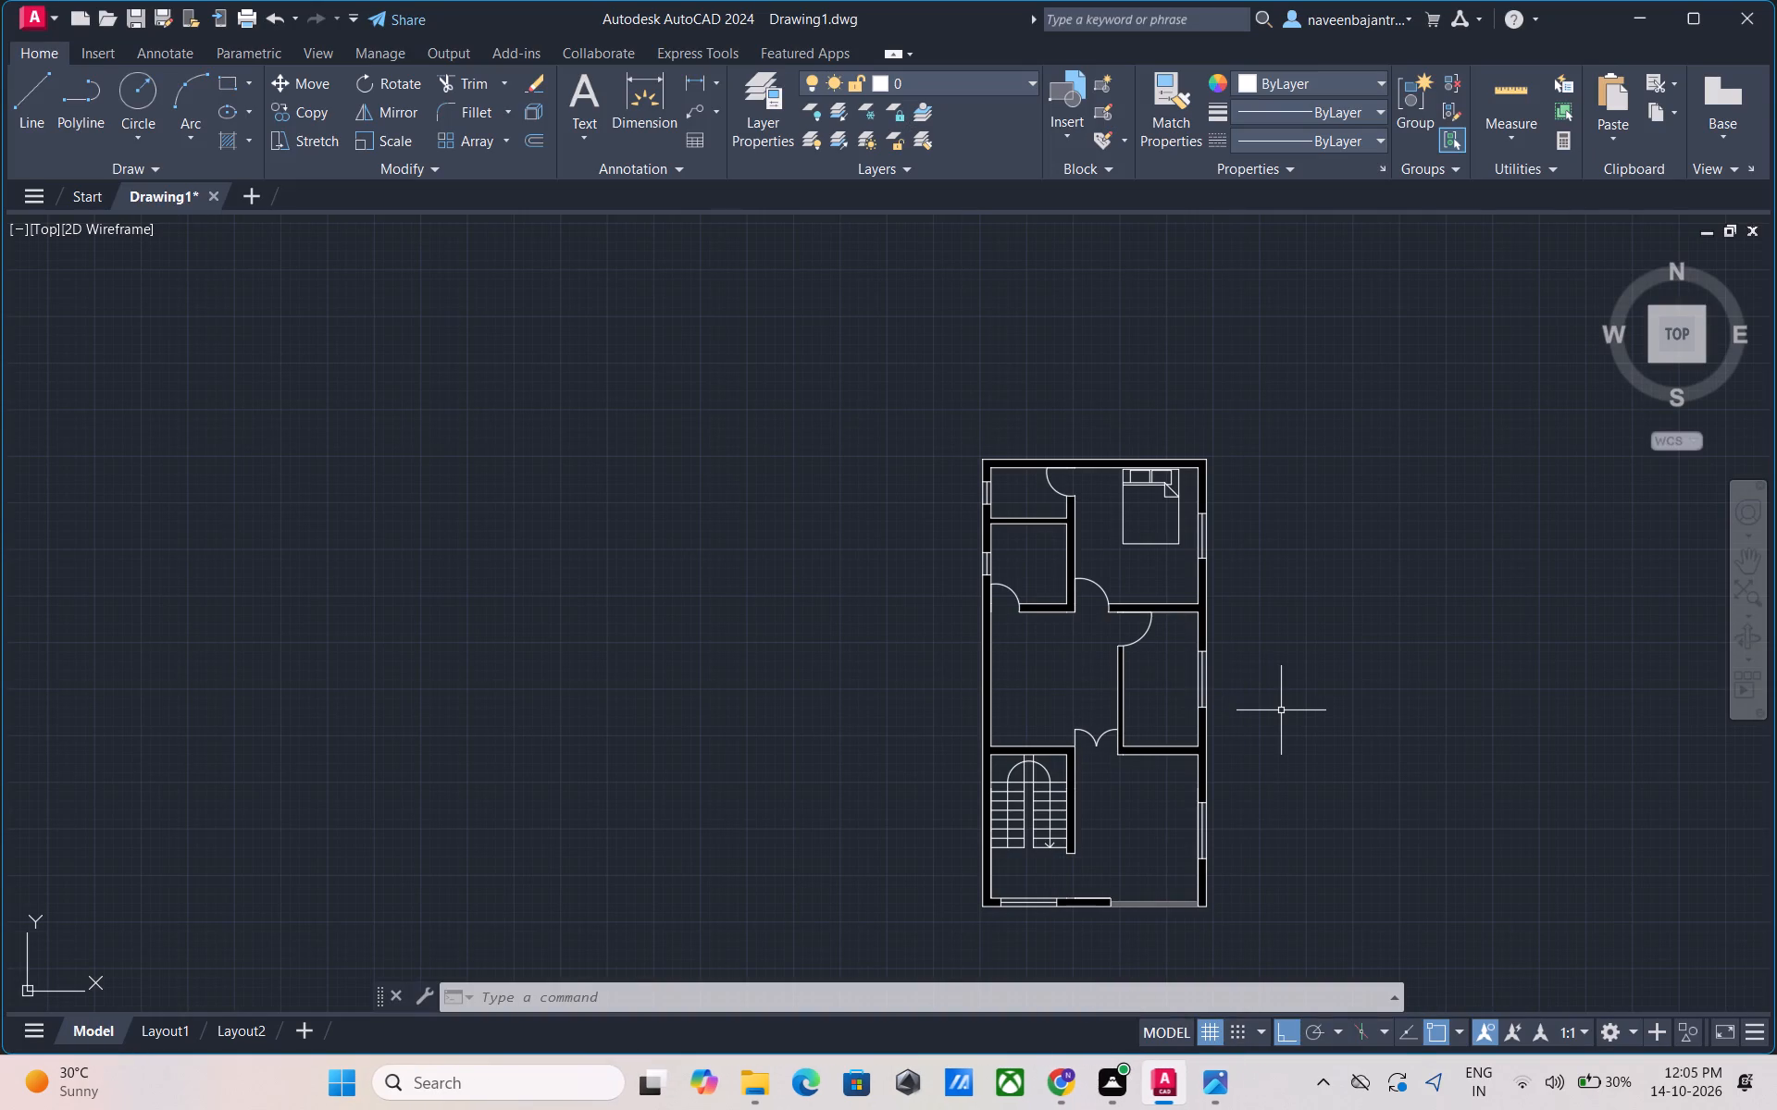
middle_drag(1281, 710, 1255, 647)
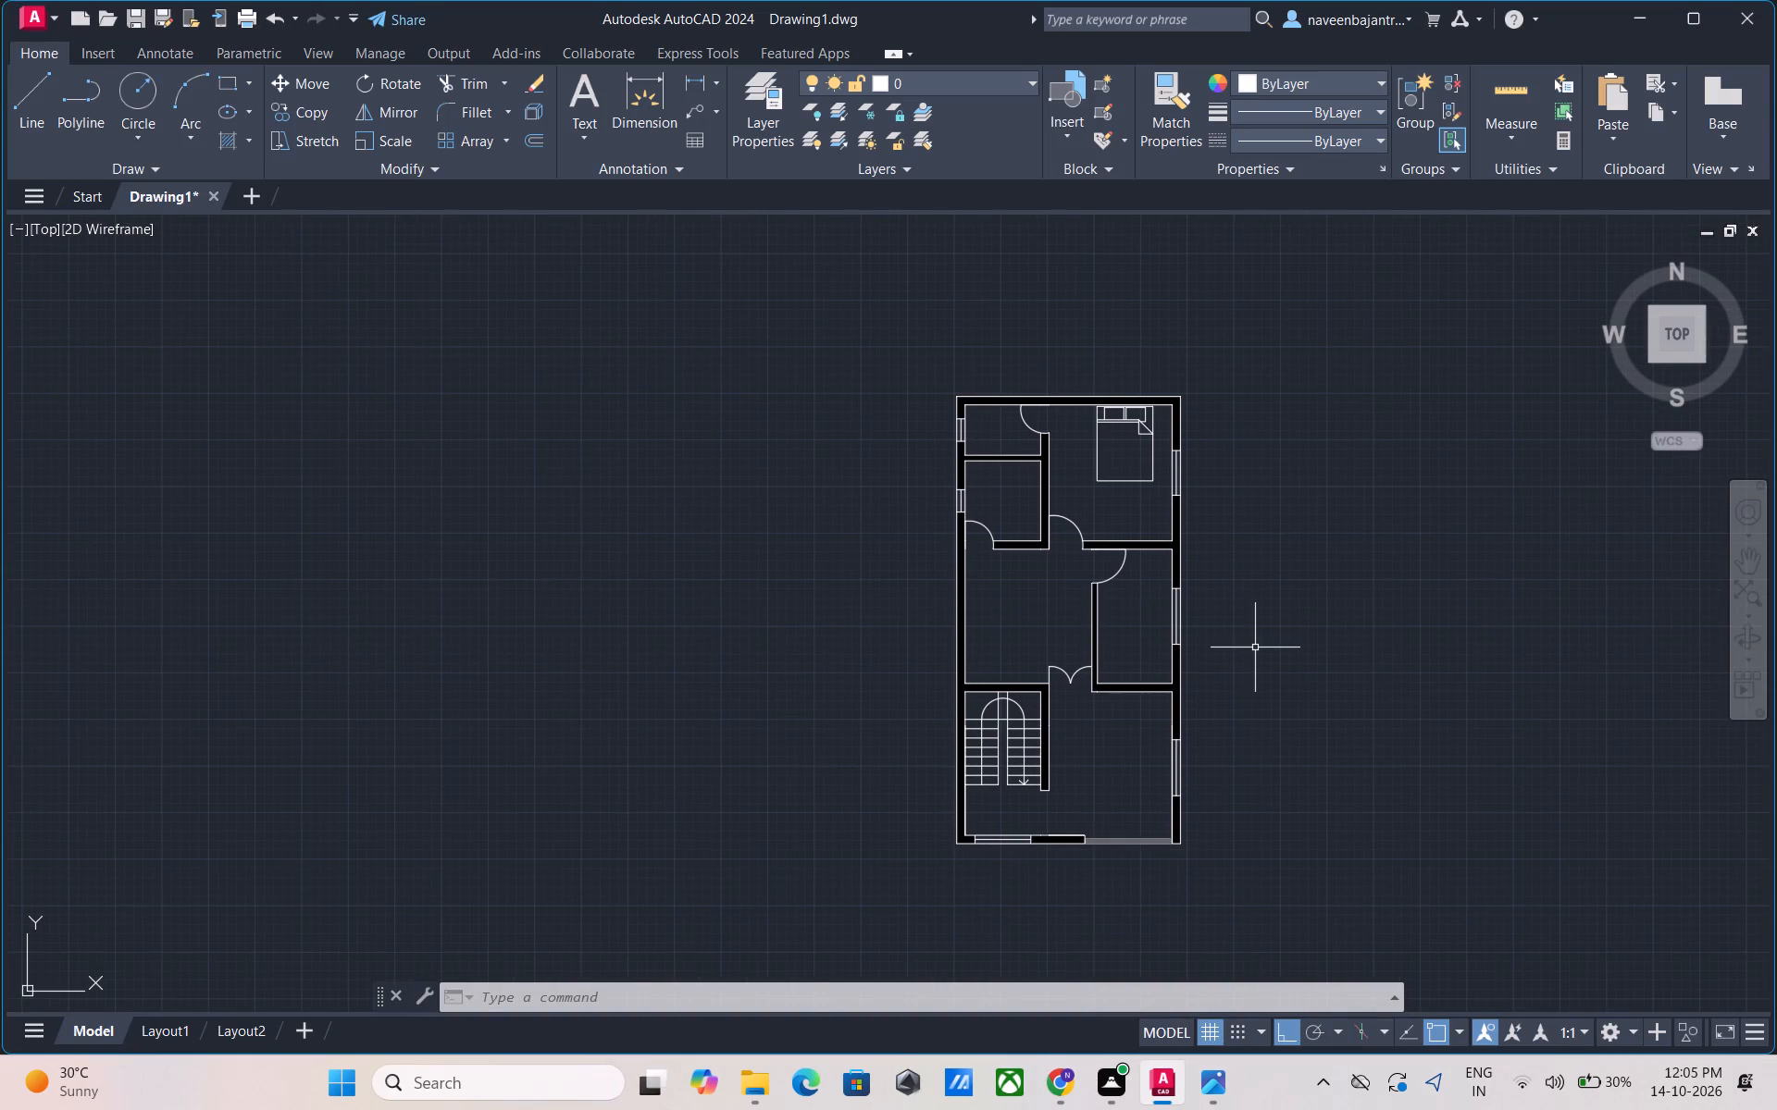
scroll(1255, 647, up, 1)
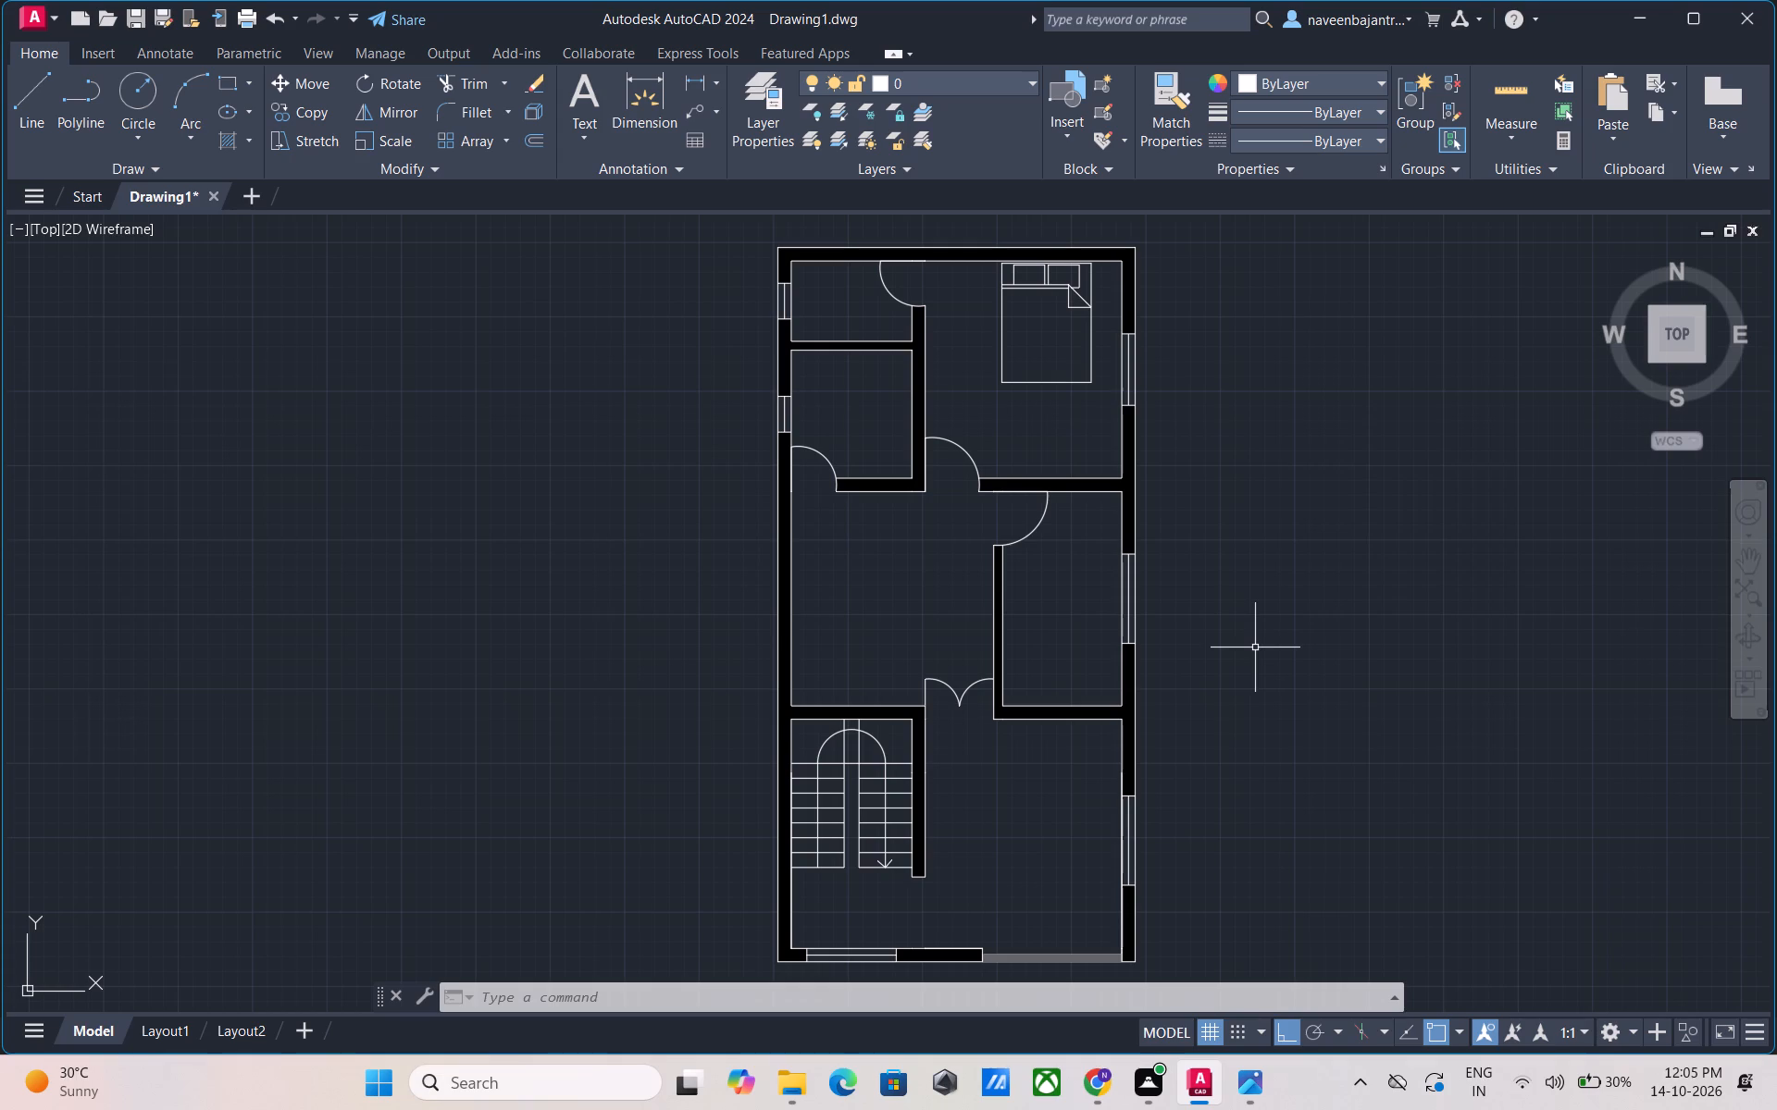
middle_drag(1255, 647, 1255, 666)
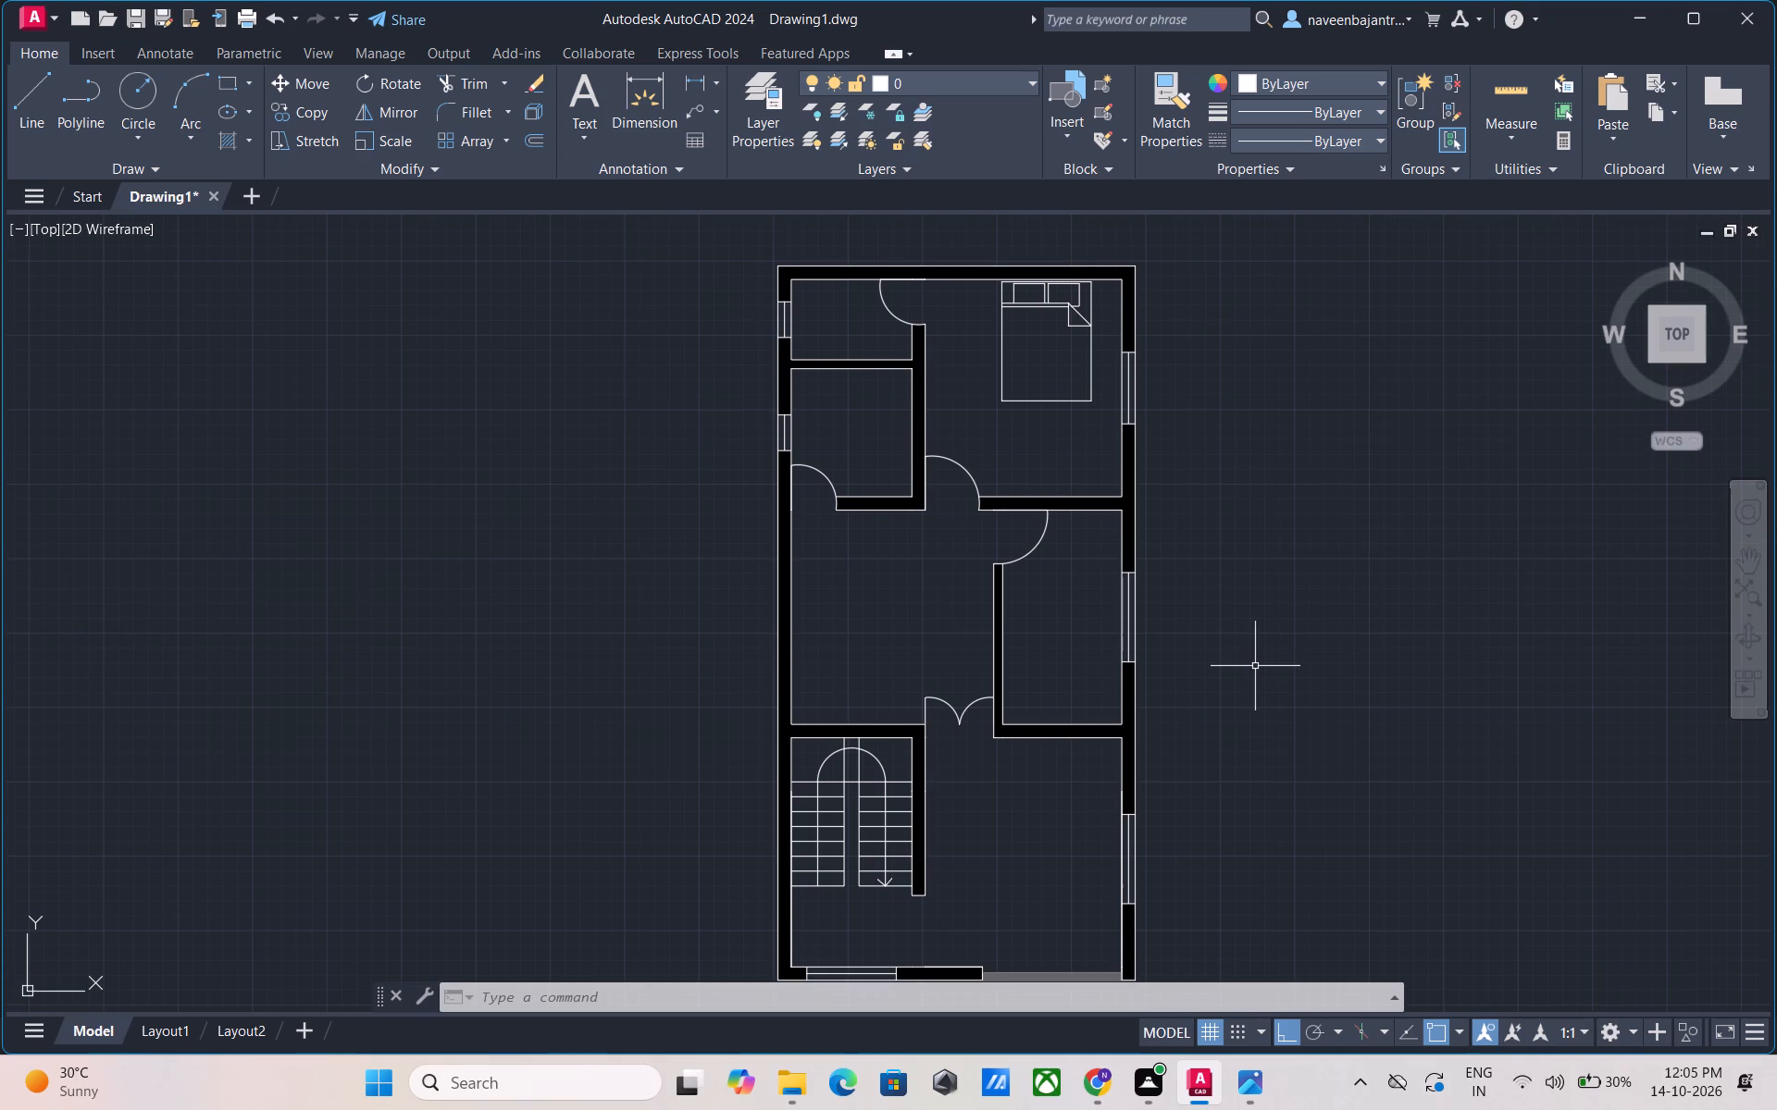
scroll(1255, 666, down, 1)
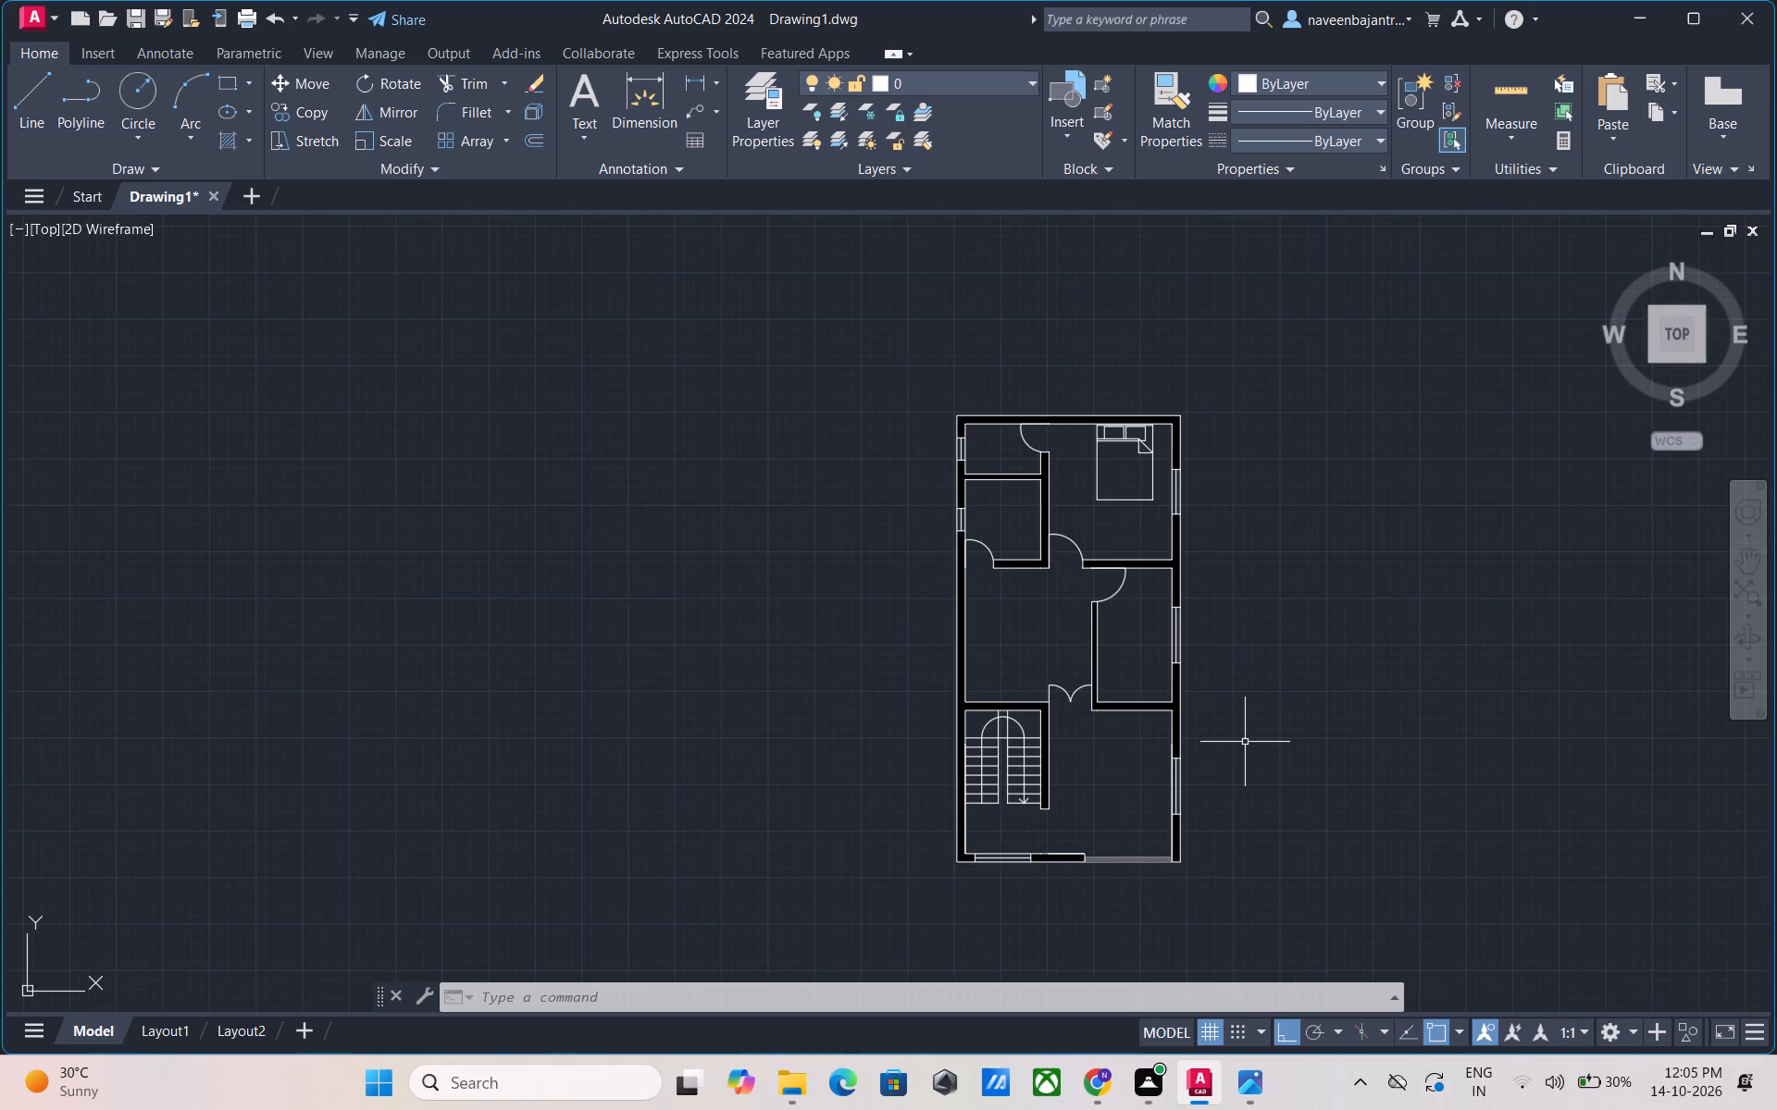
middle_drag(1245, 742, 1243, 720)
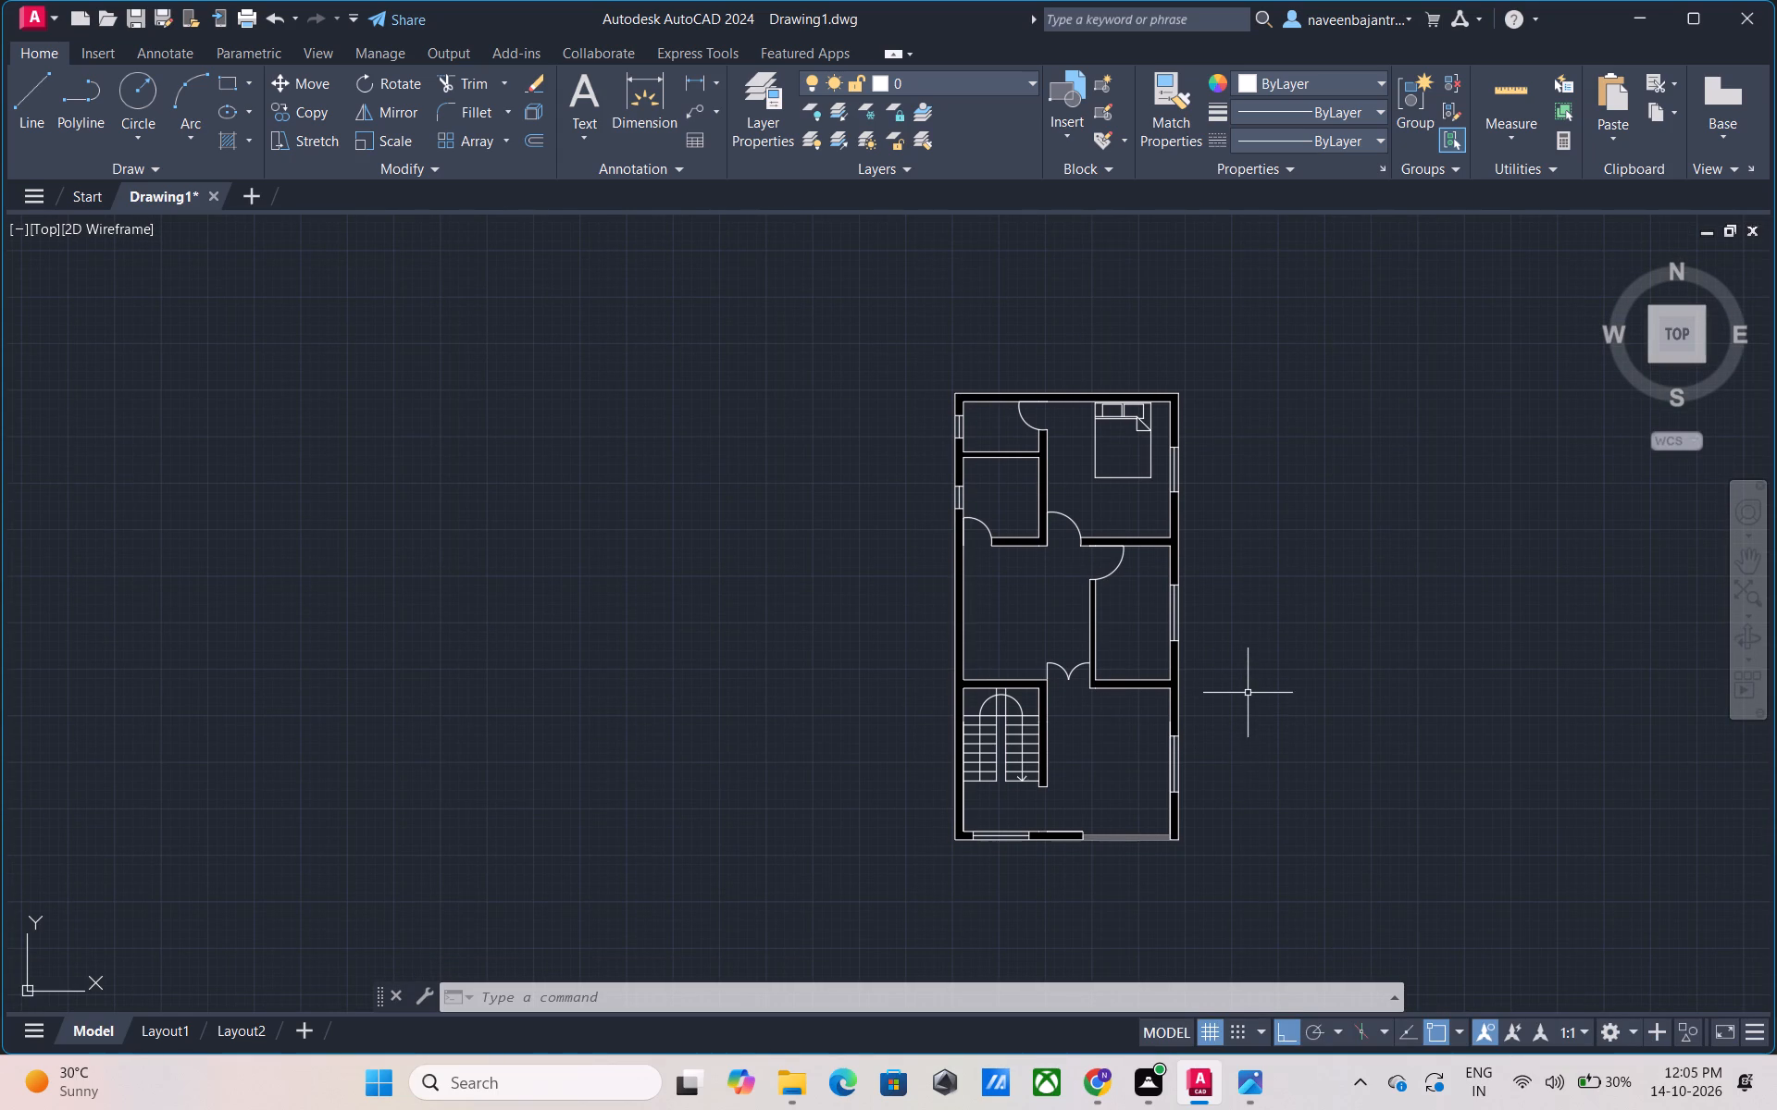
middle_drag(1248, 691, 1230, 715)
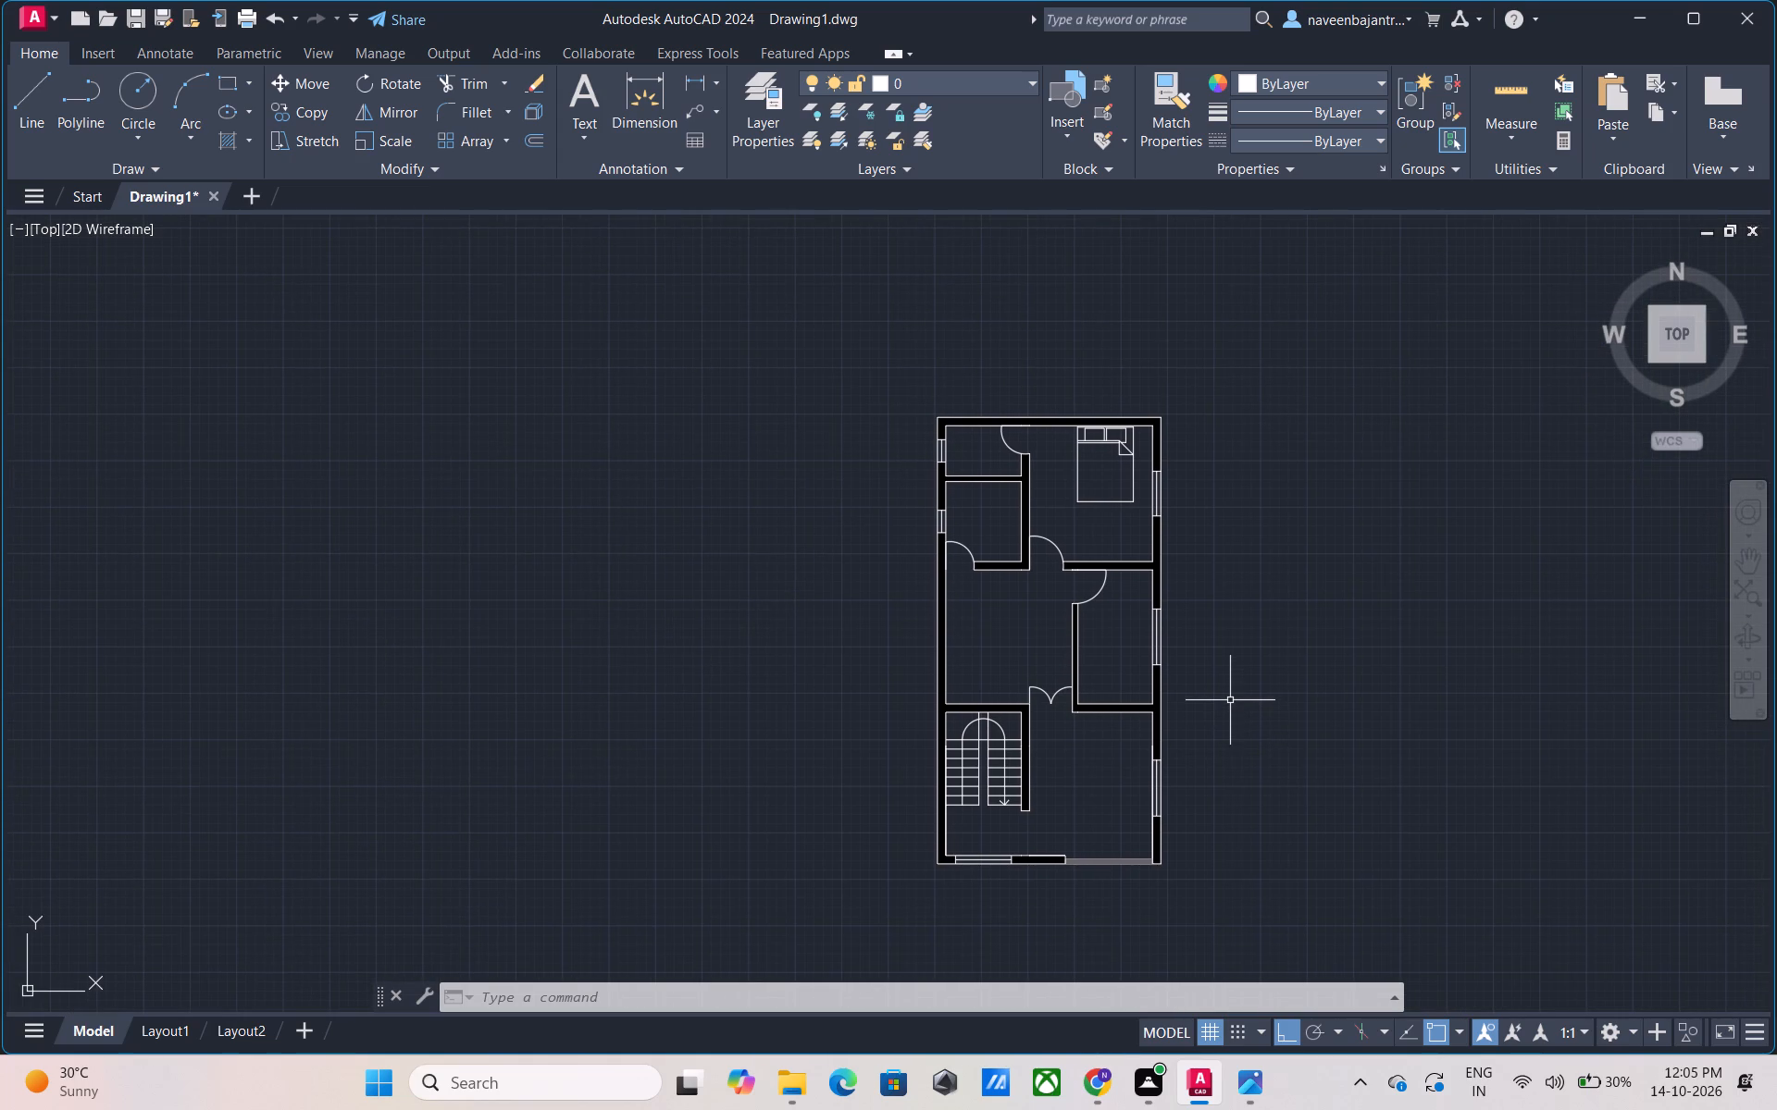
middle_drag(1230, 700, 1216, 728)
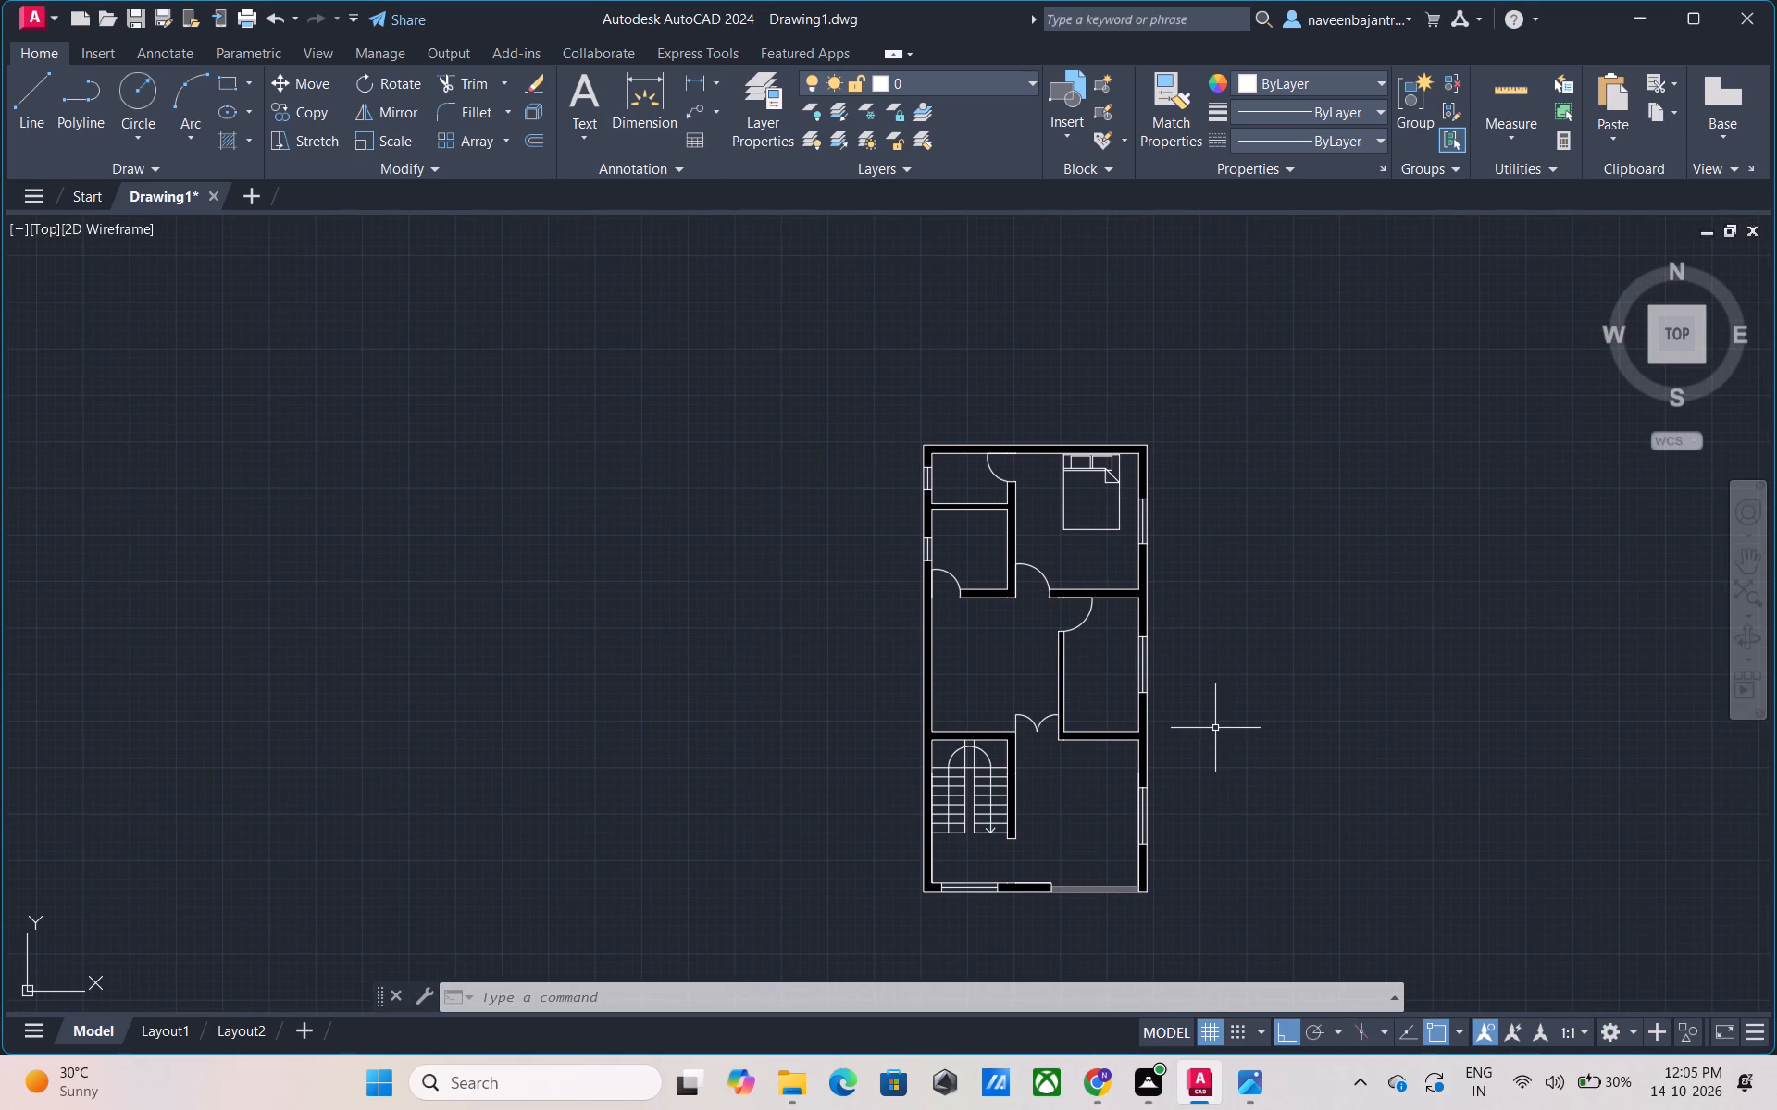
Measure the inner width of the plan's upper-left room along its lower wall using a trial dimension.
key(Escape)
click(663, 127)
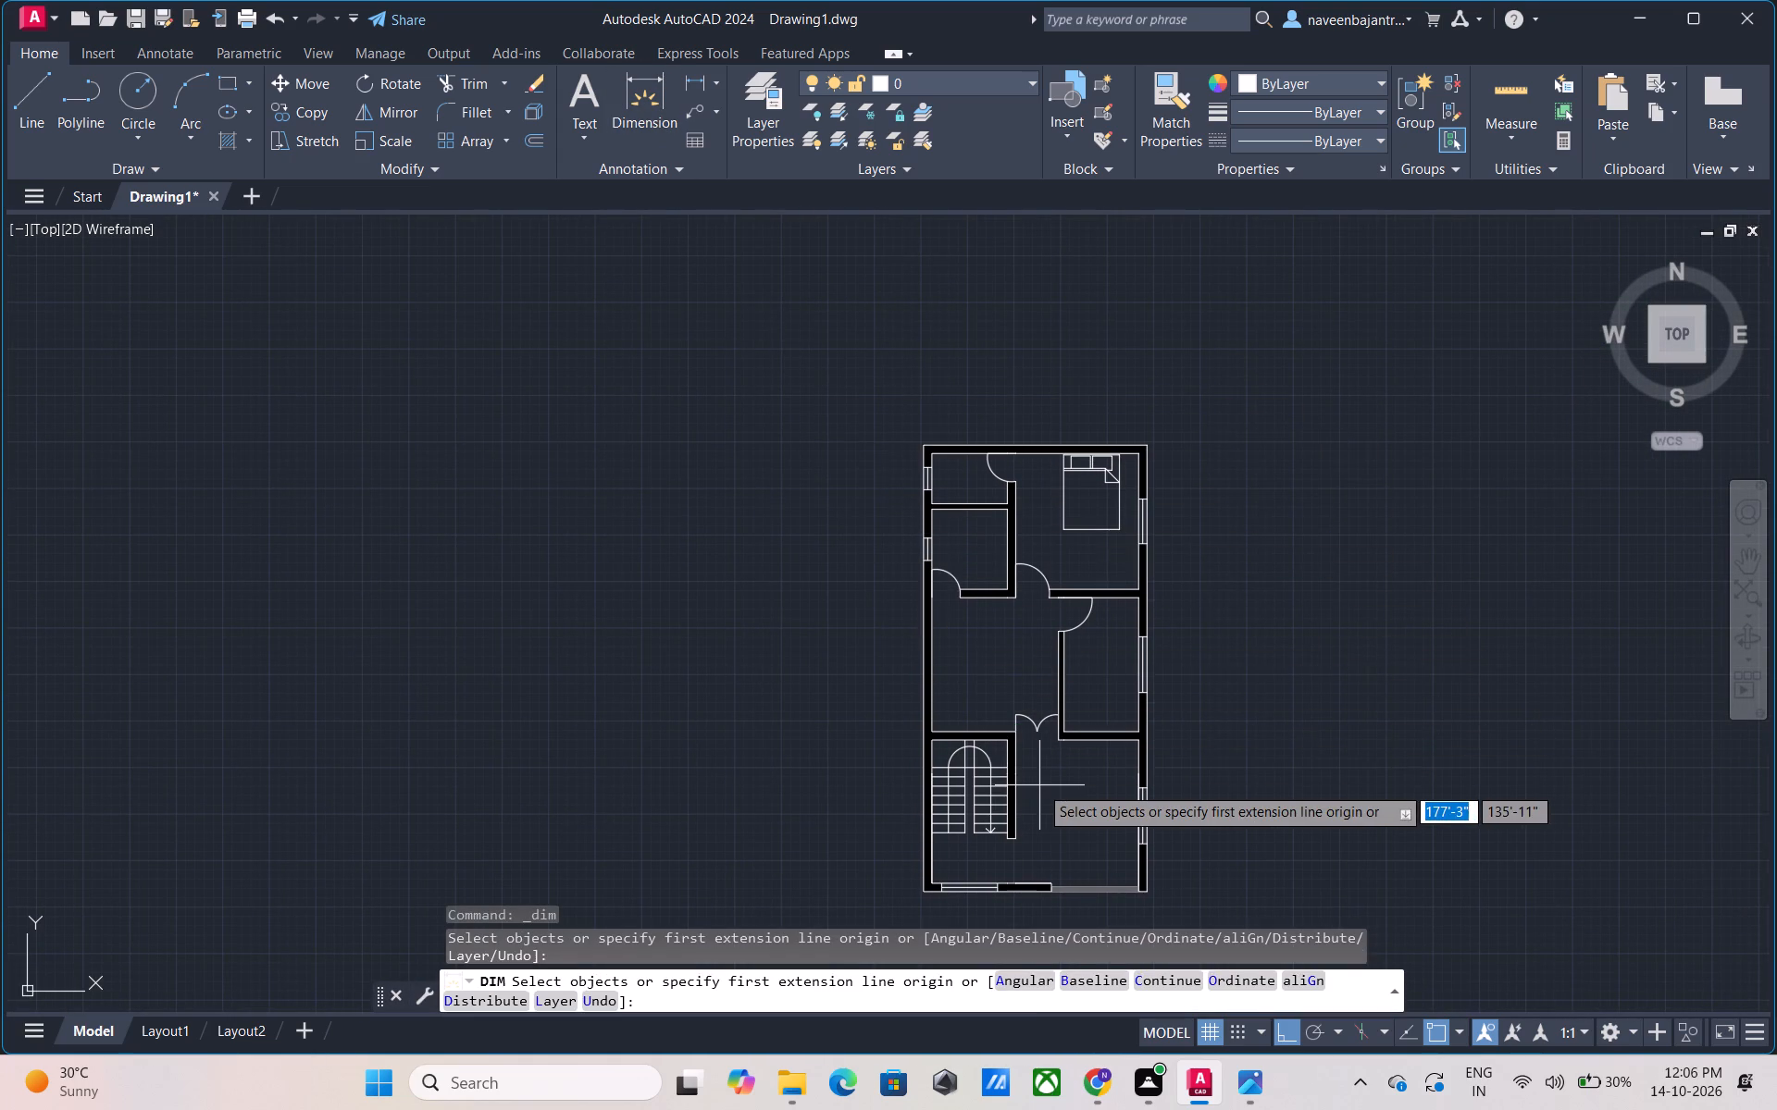
scroll(1039, 785, up, 1)
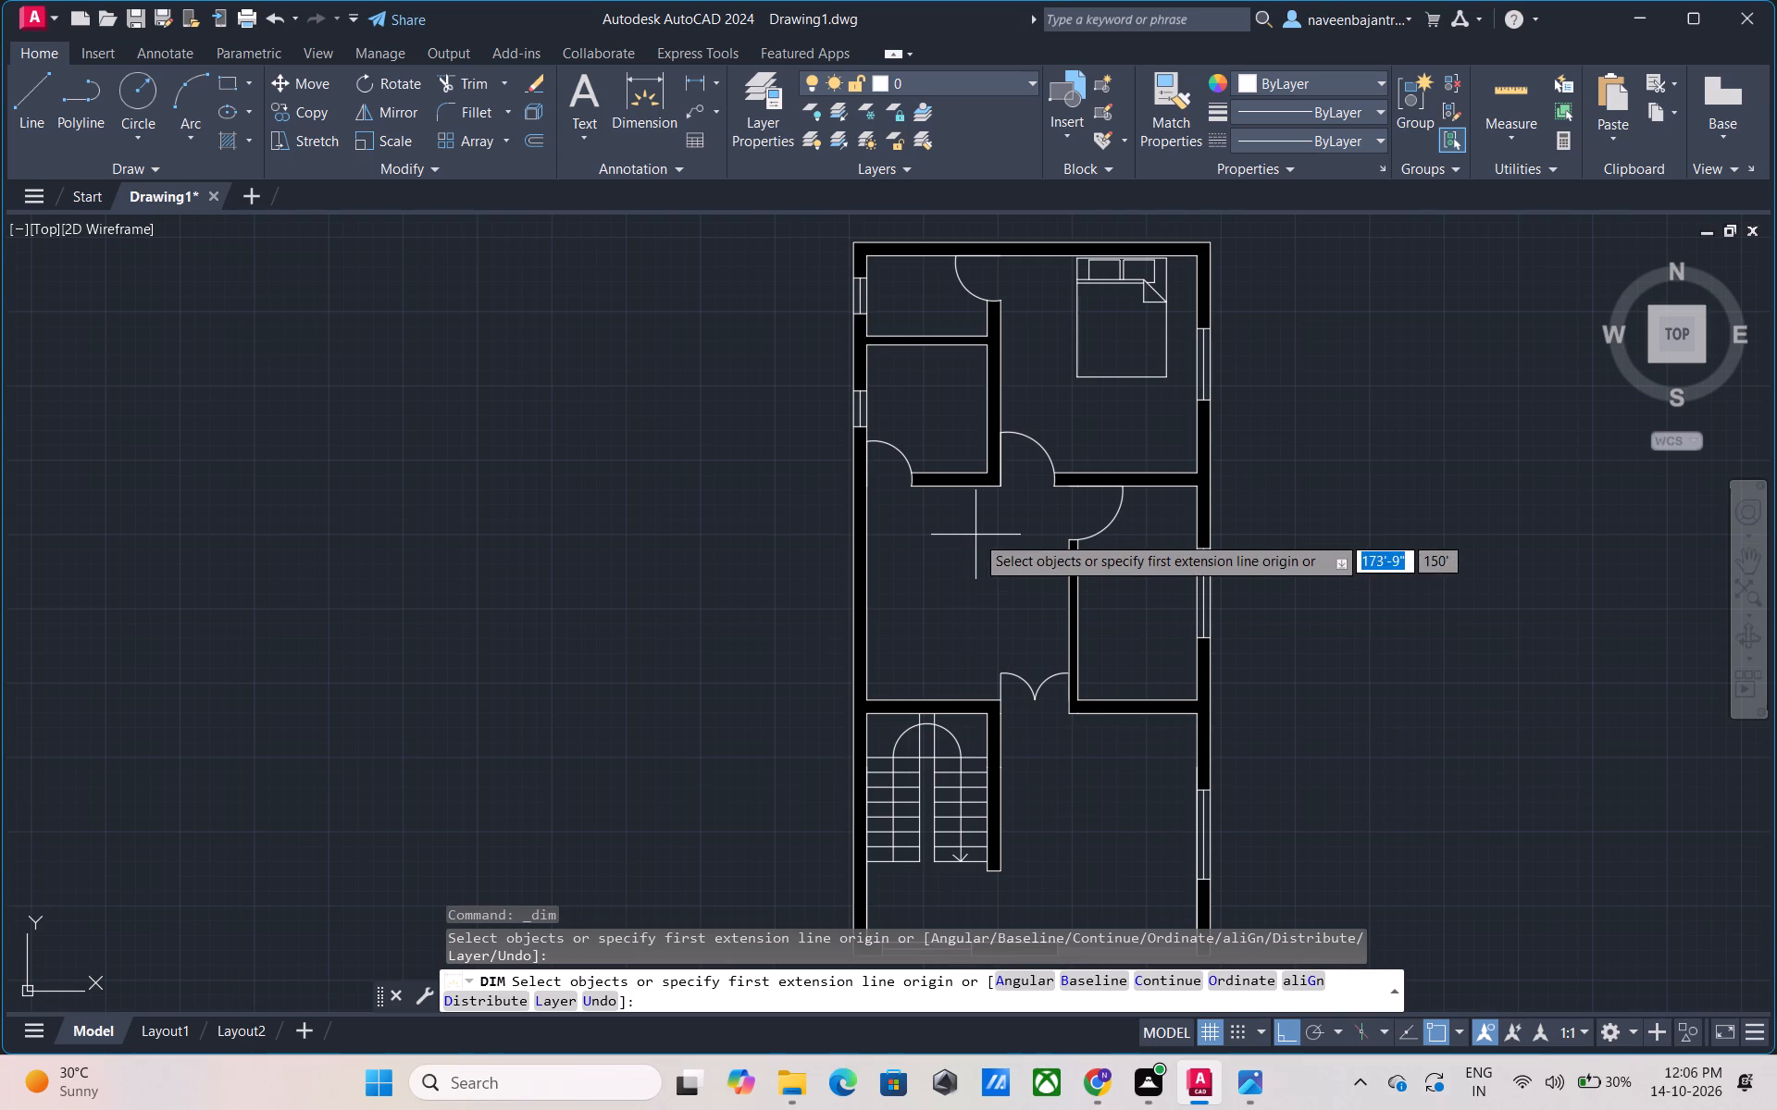
middle_drag(975, 535, 937, 701)
scroll(937, 701, up, 1)
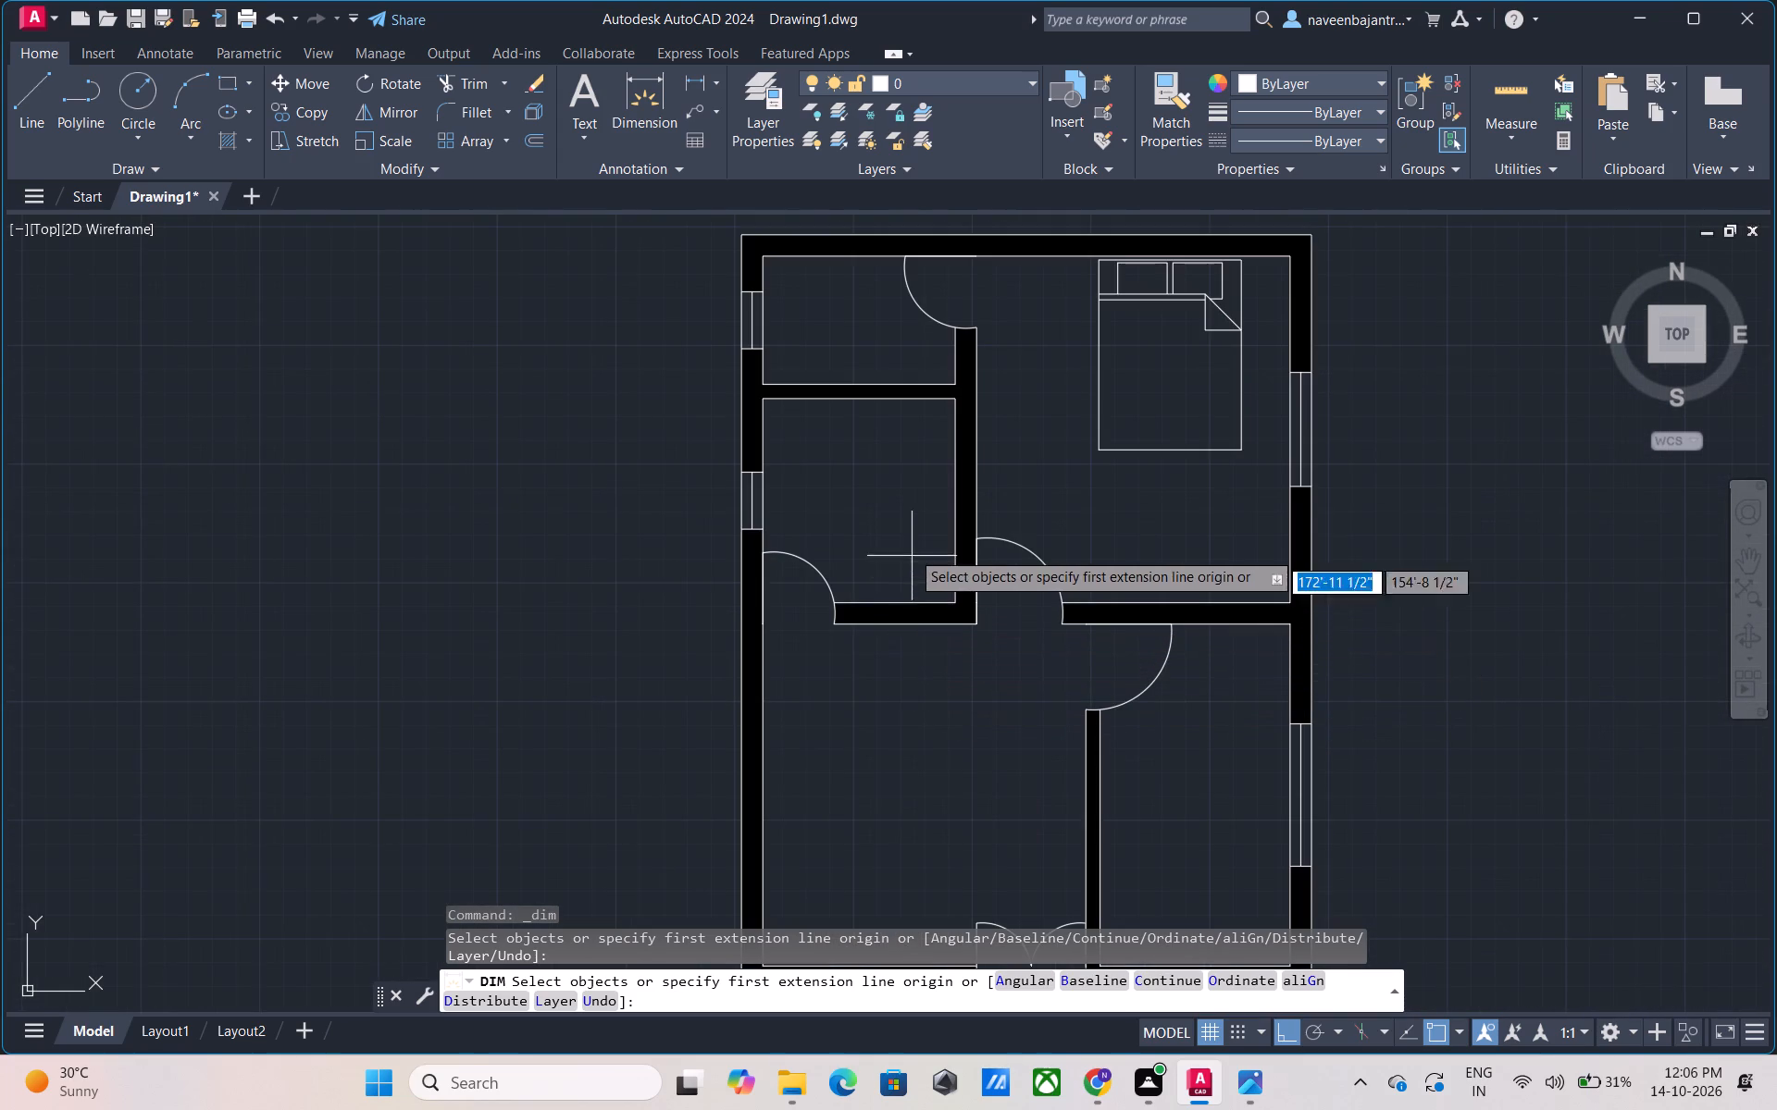
middle_drag(897, 499, 889, 587)
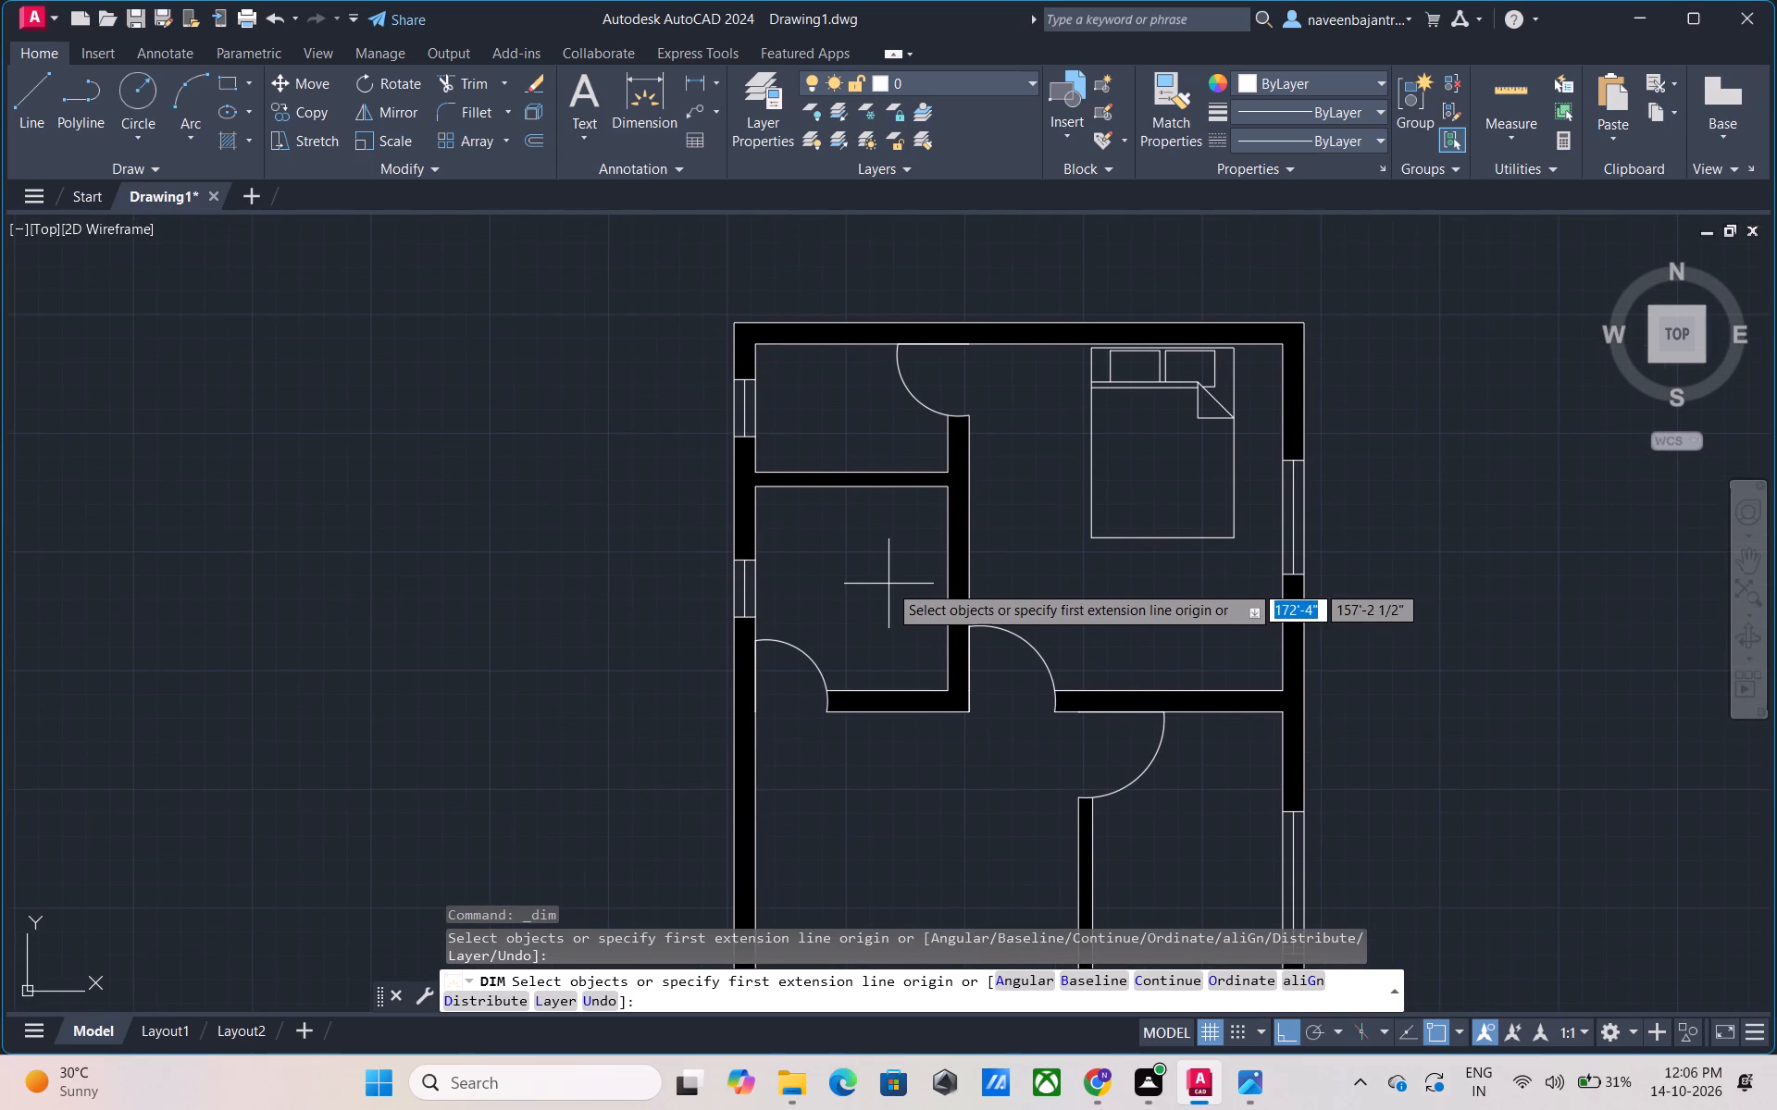
click(761, 471)
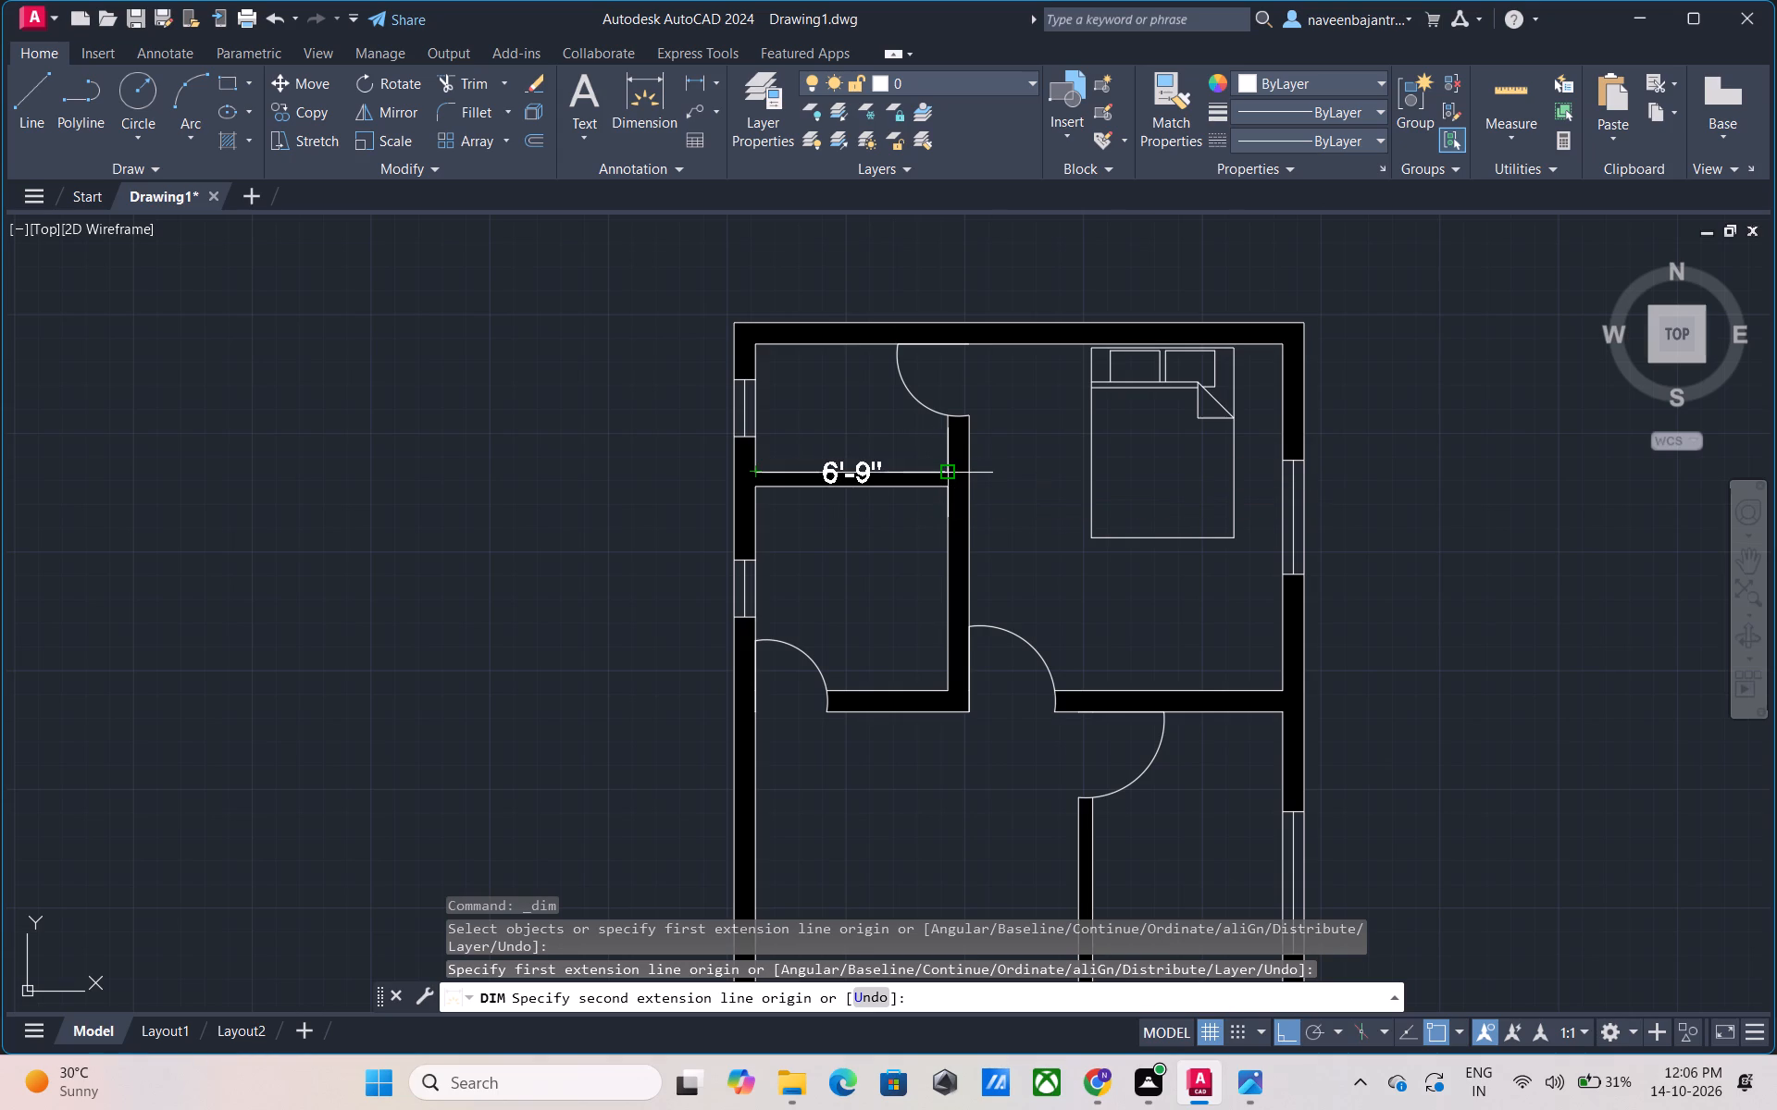
key(Escape)
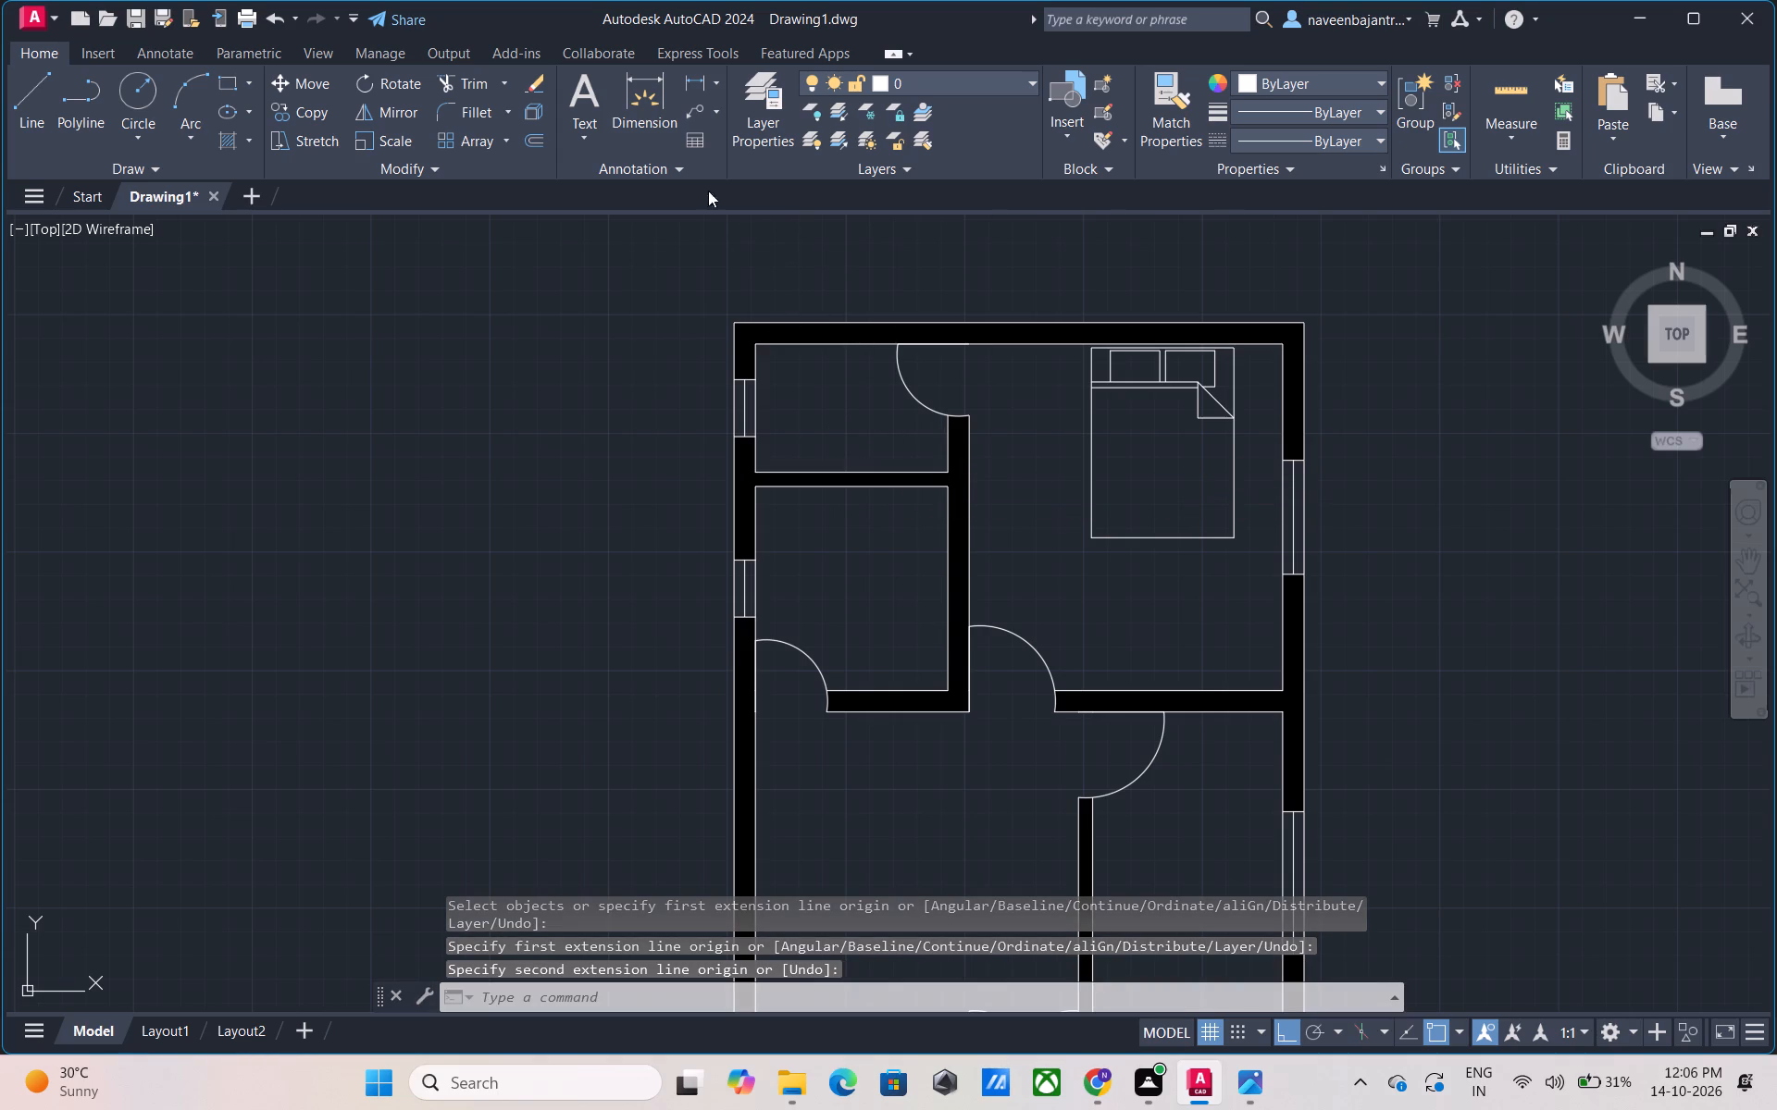
Measure the inner length of the room below it along the wall shared with the bedroom, using a trial dimension.
click(661, 114)
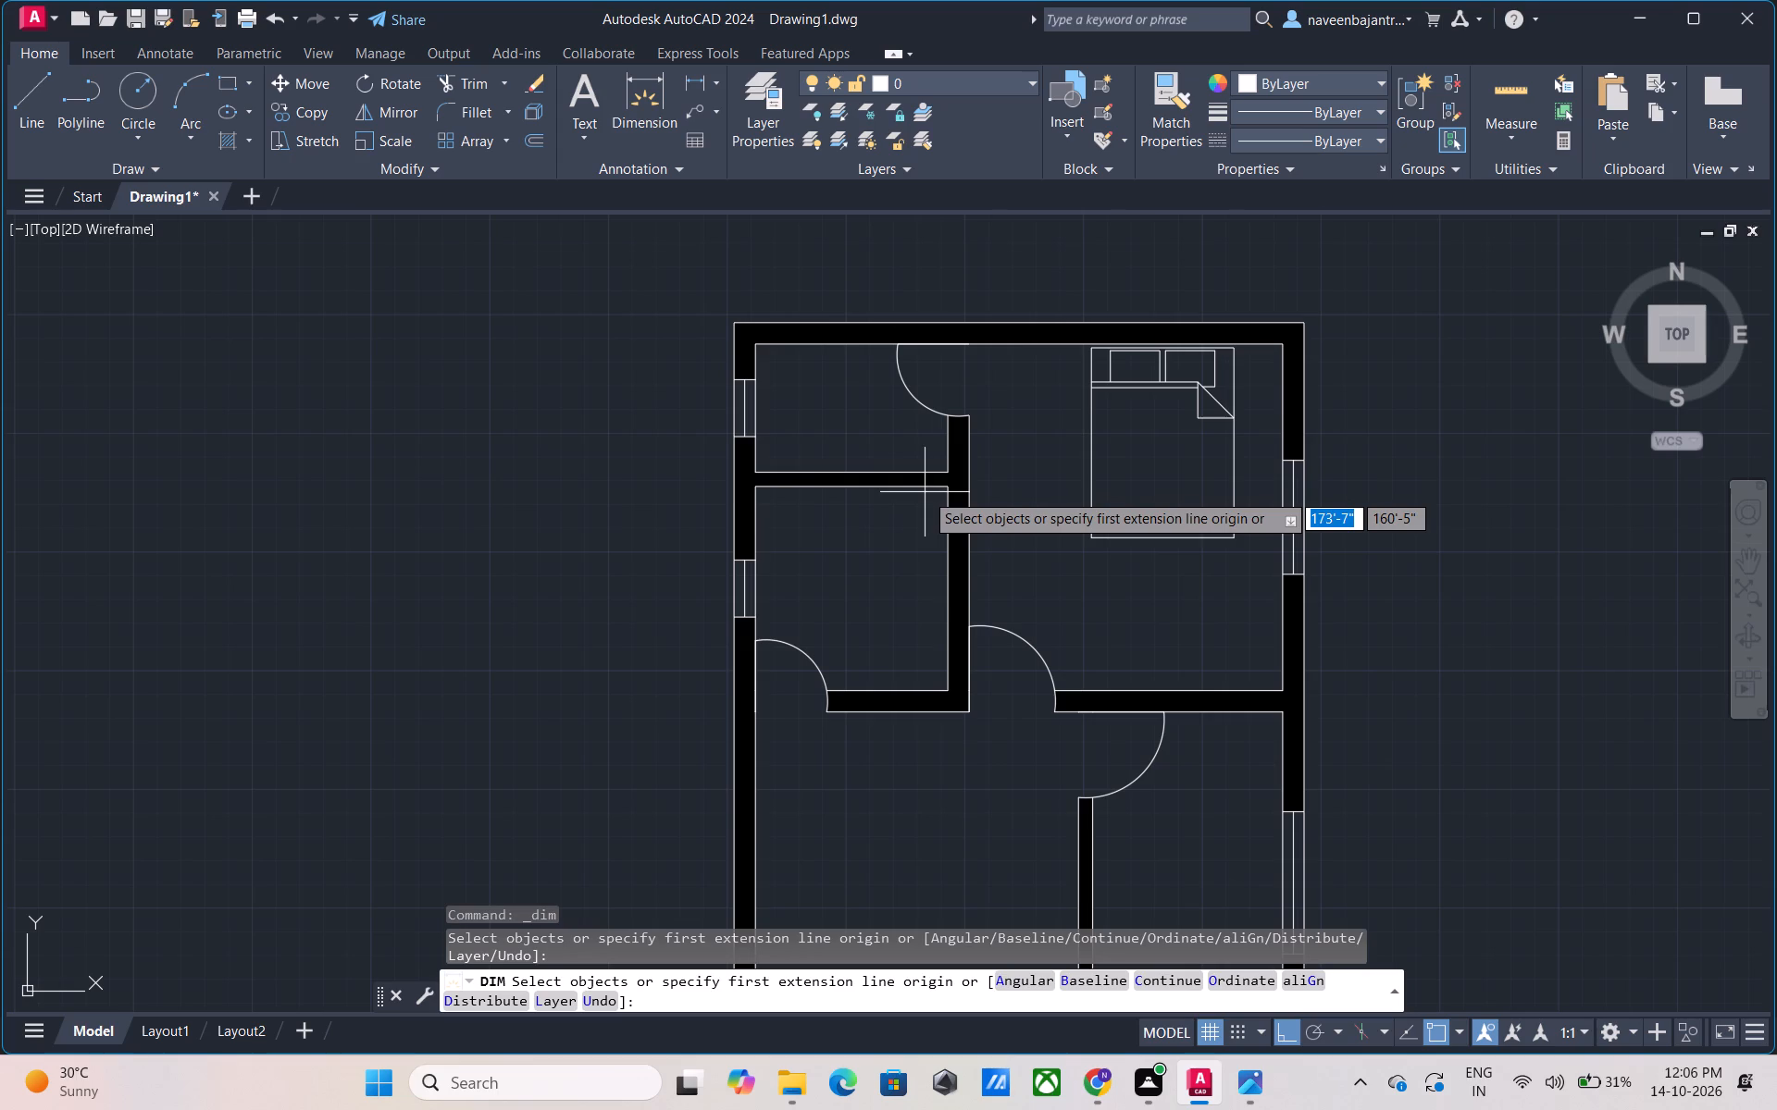
click(951, 492)
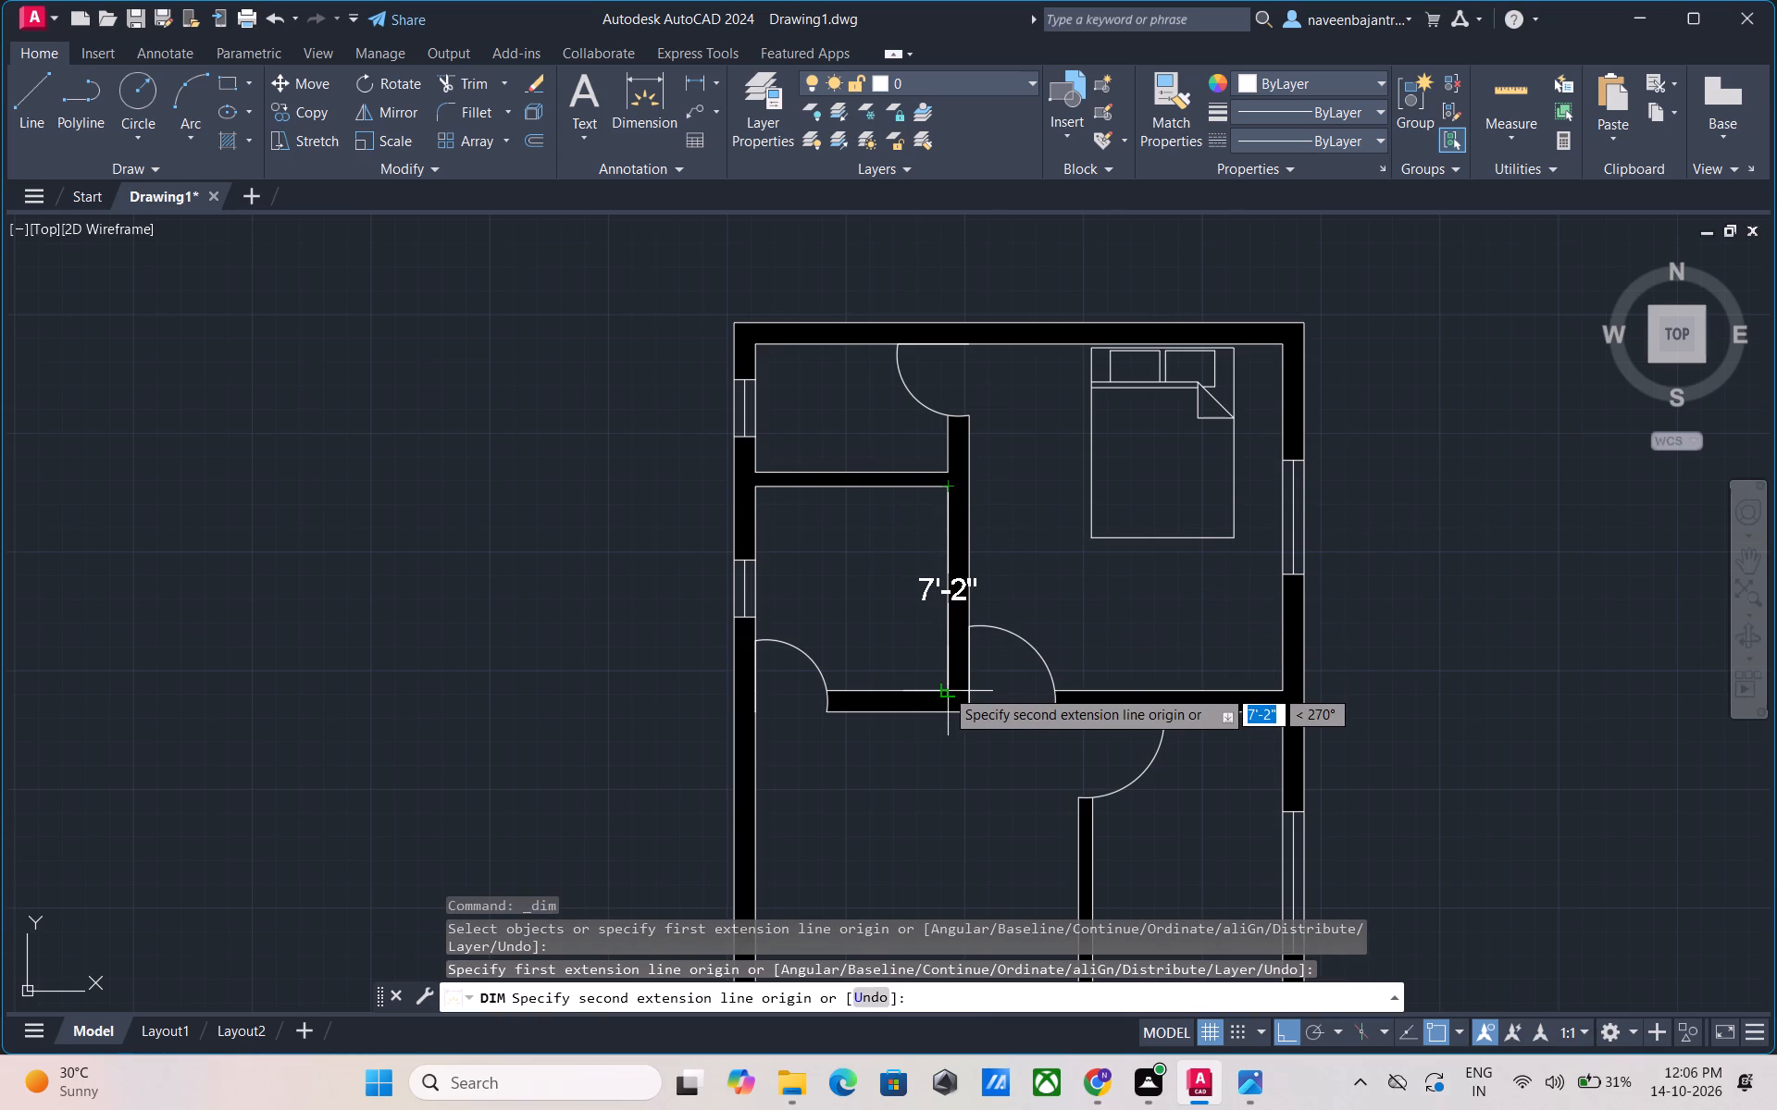
key(Escape)
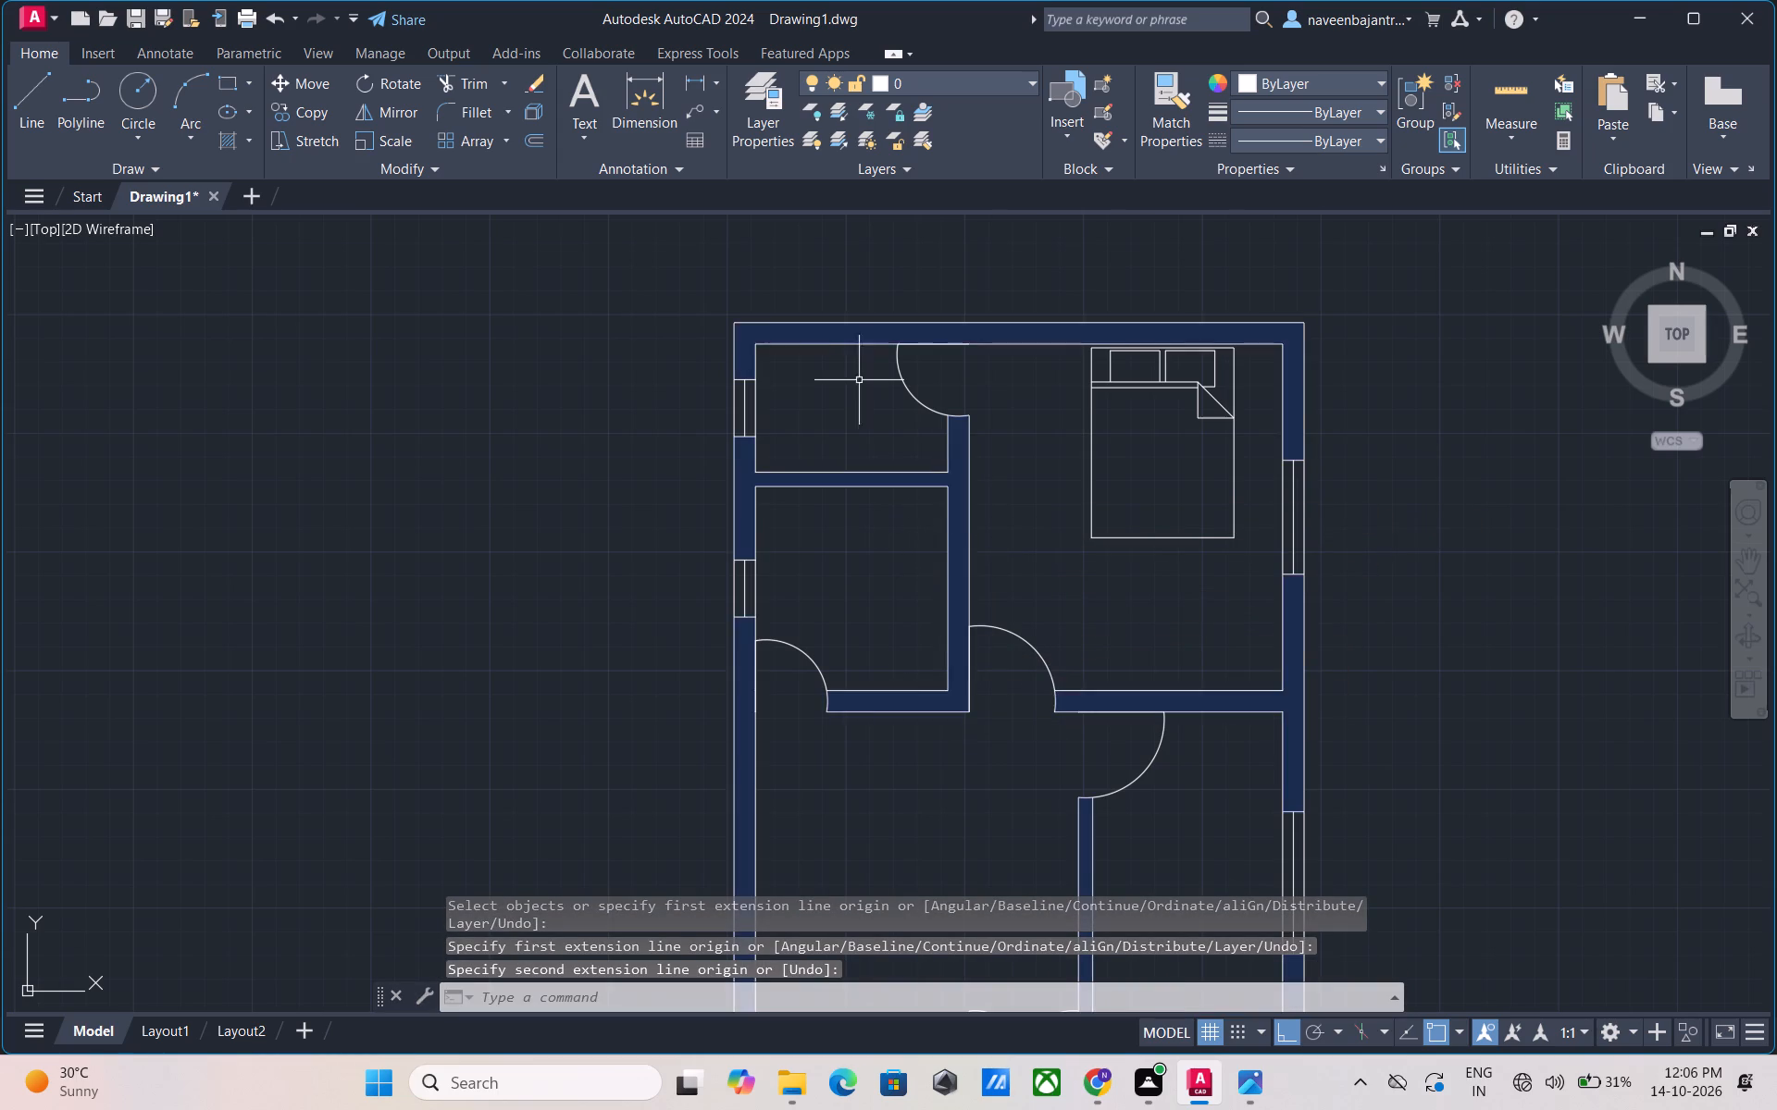
Measure the bedroom's inner length along its outer window wall using a trial dimension.
click(647, 99)
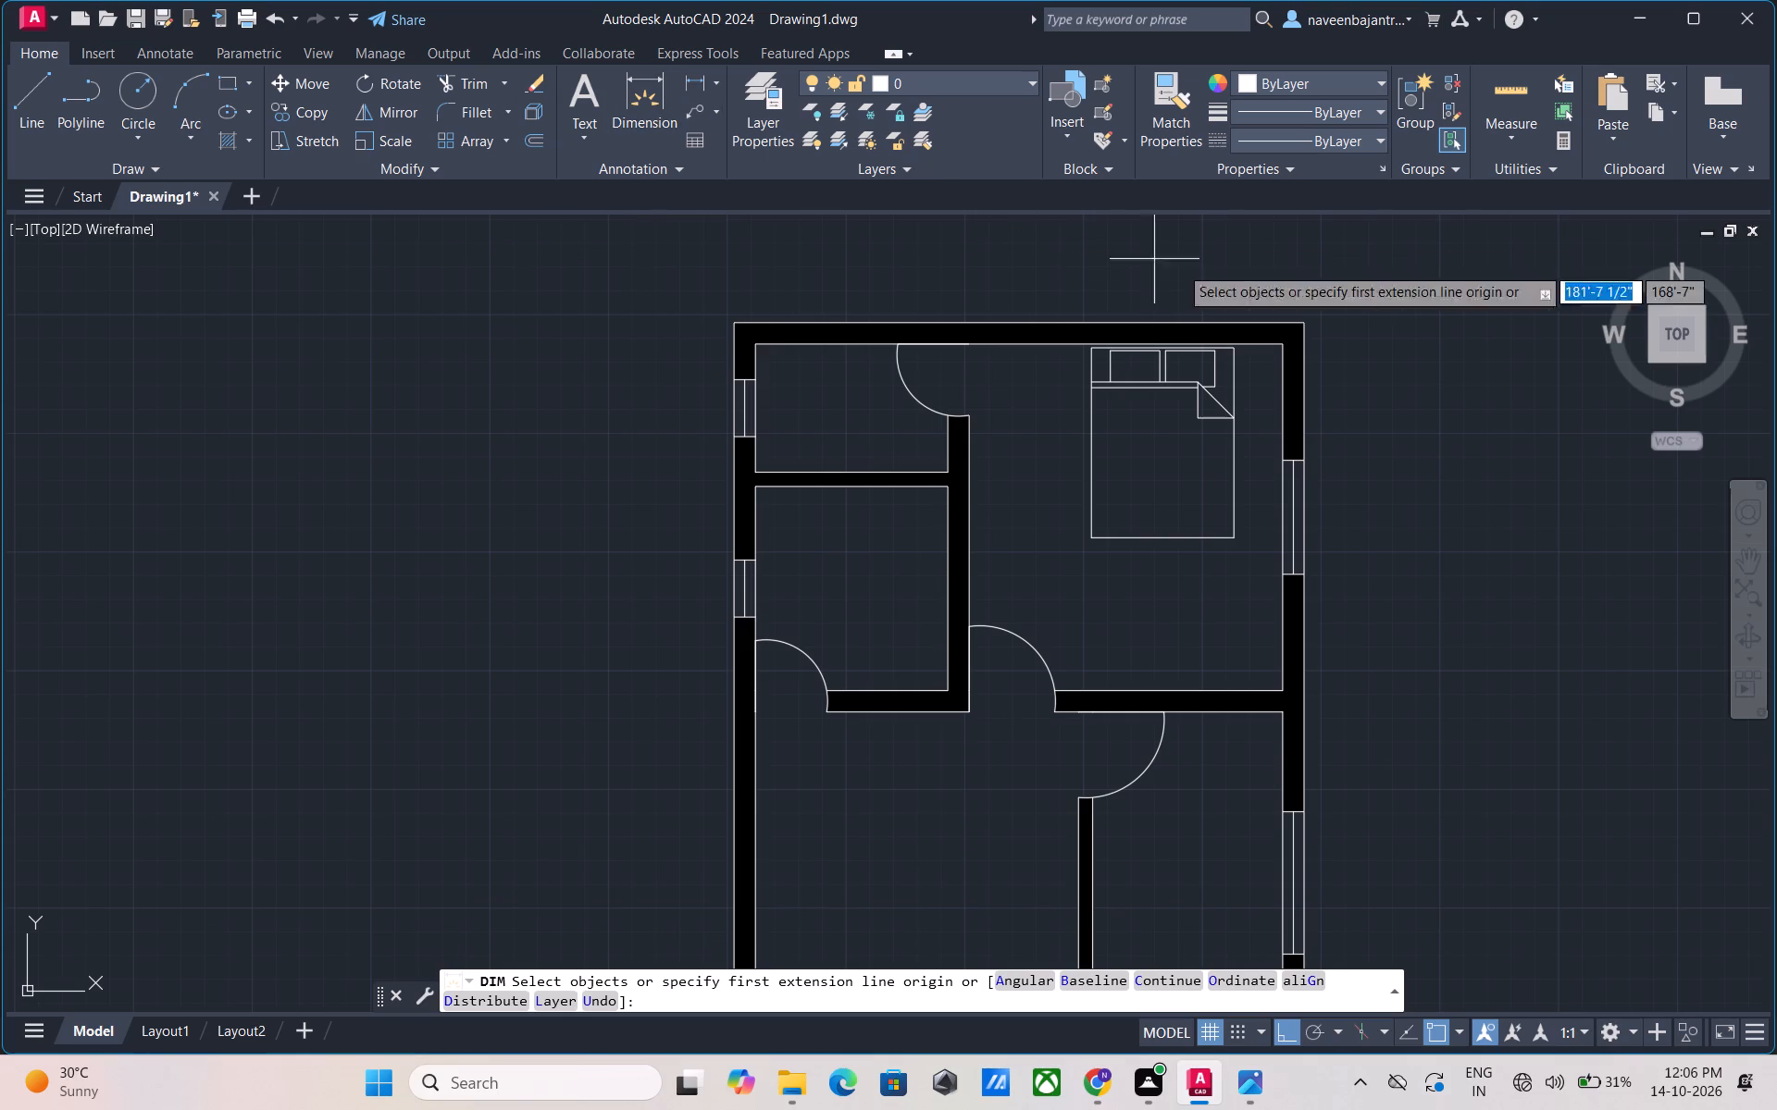
click(1286, 345)
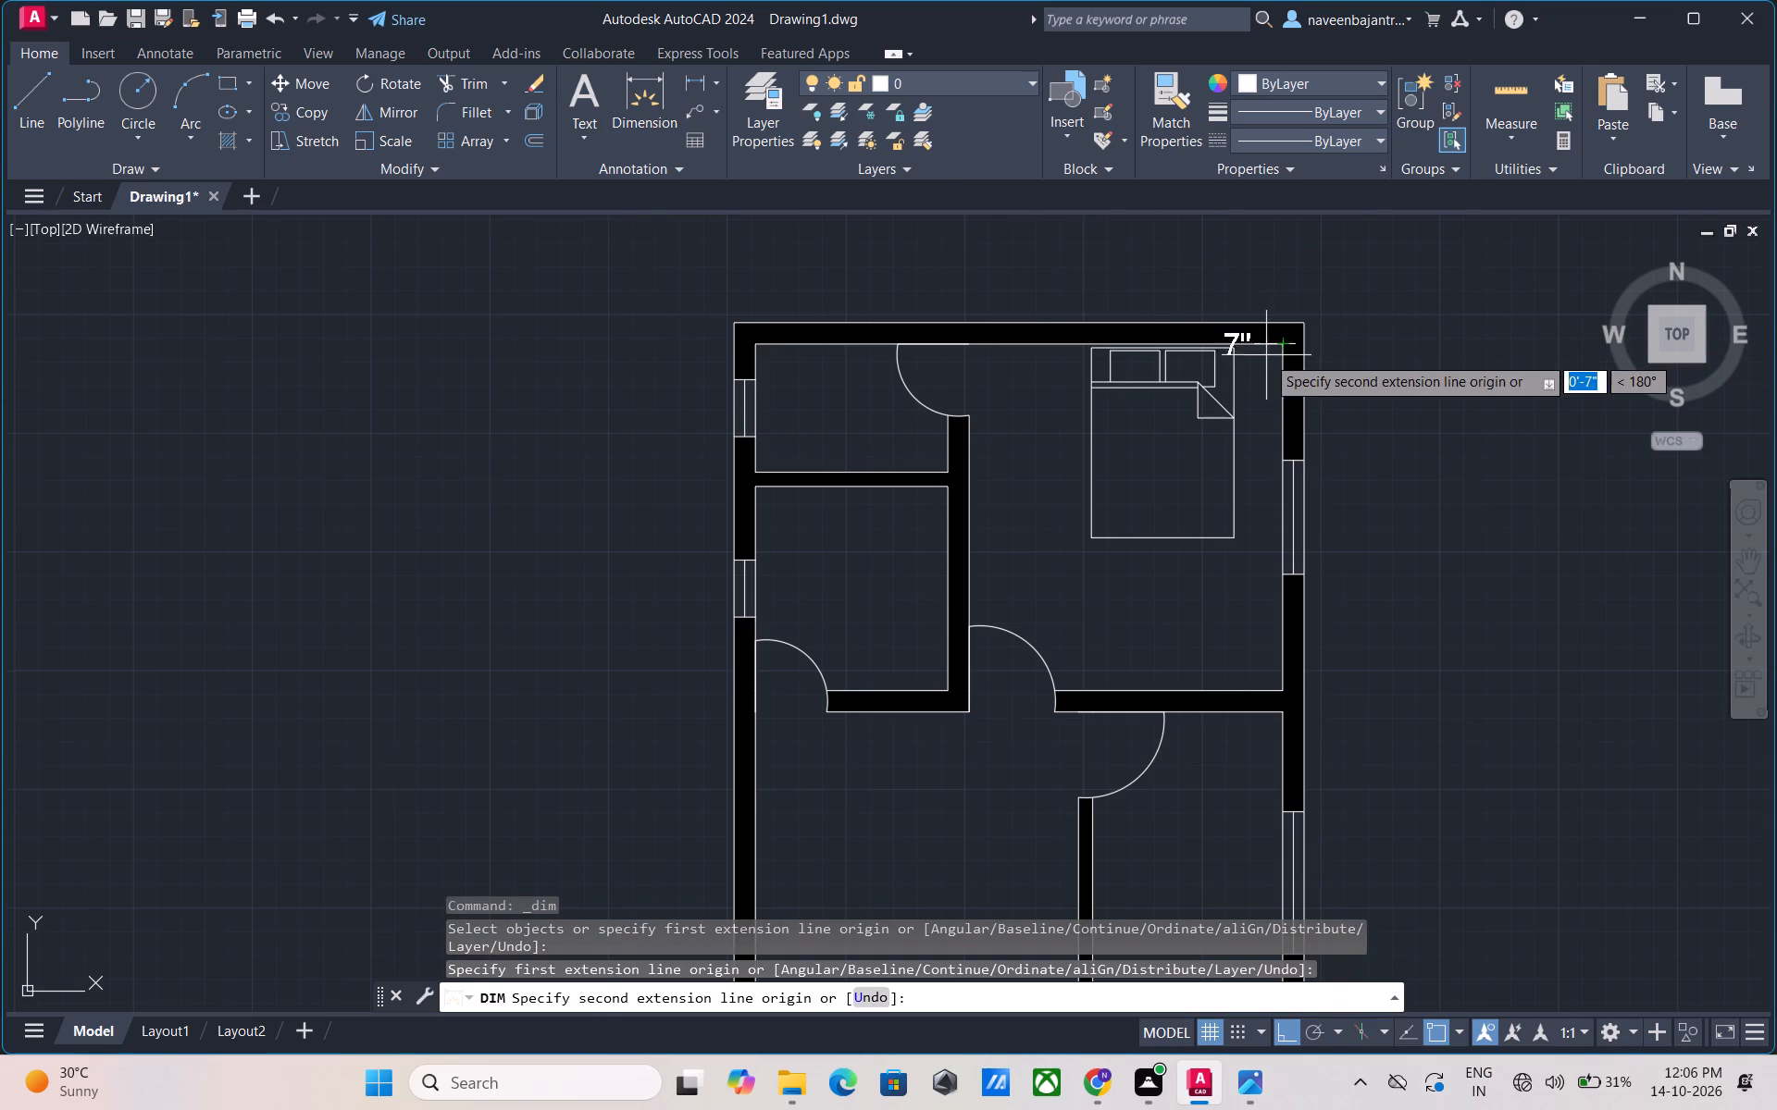
click(1280, 692)
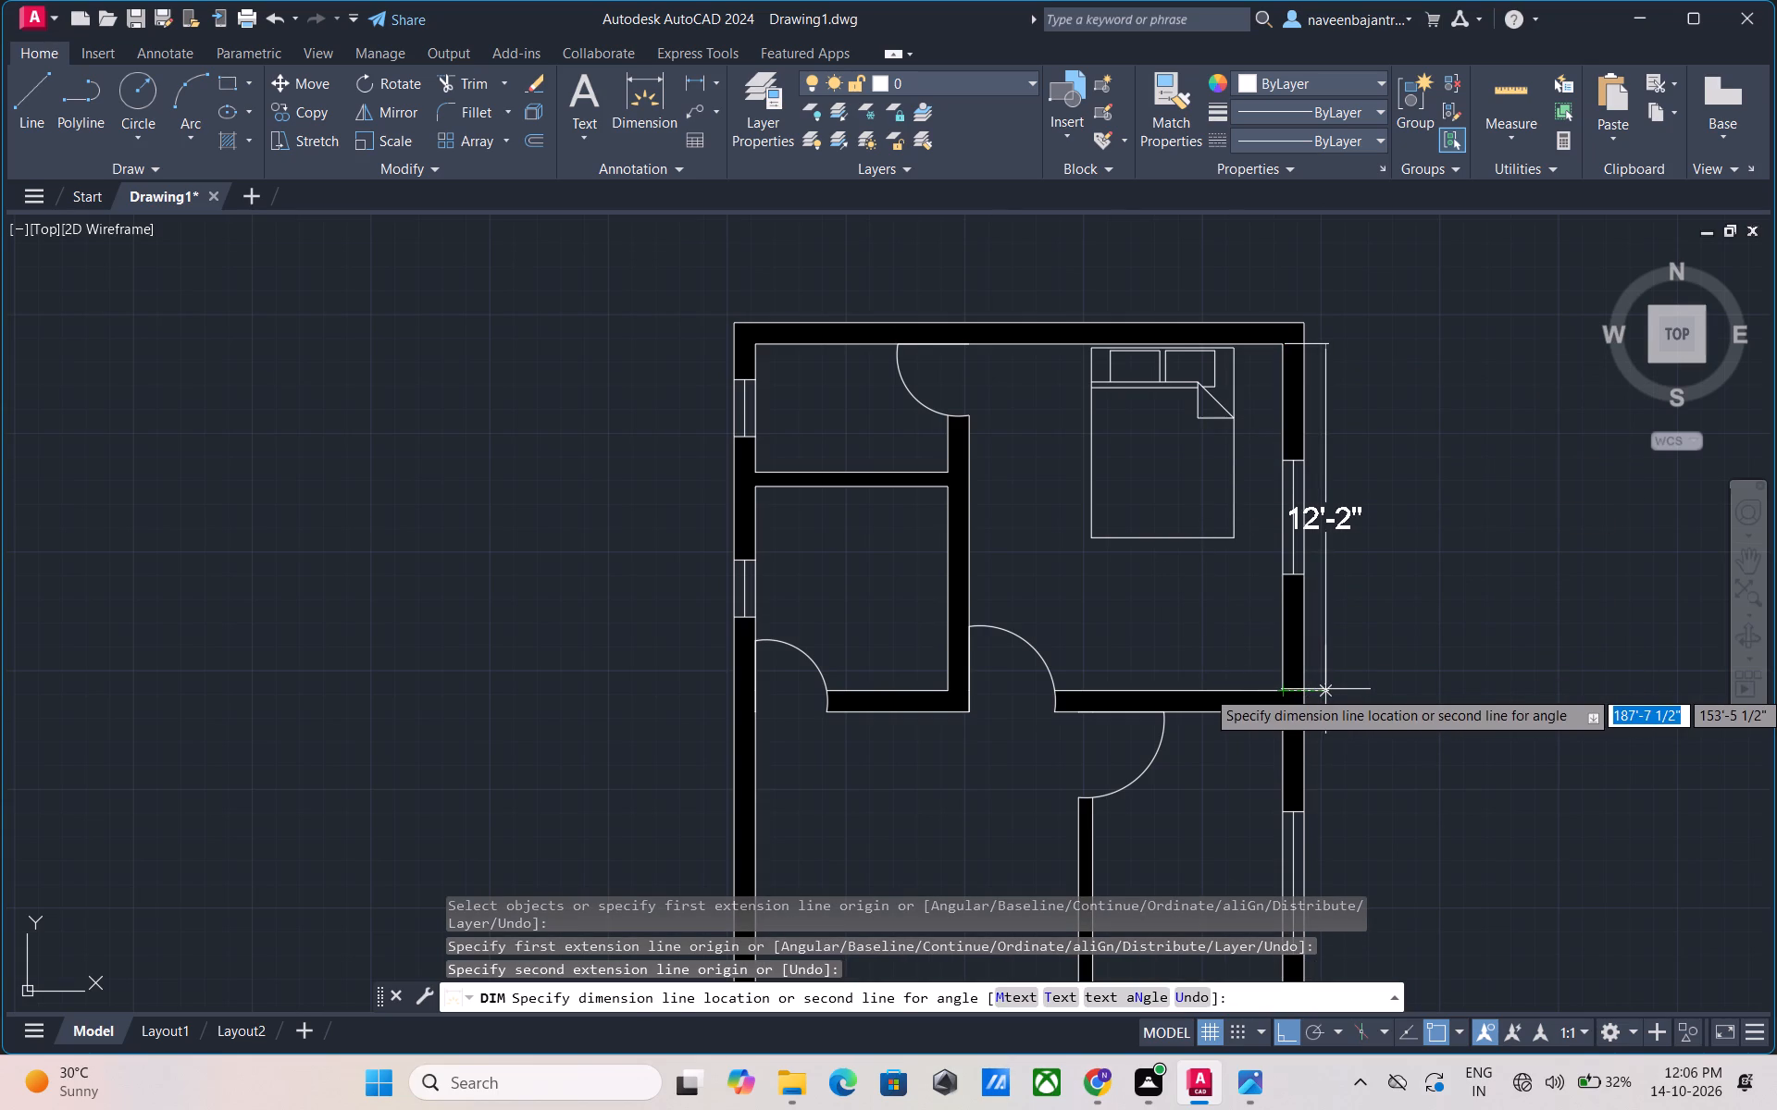
key(Escape)
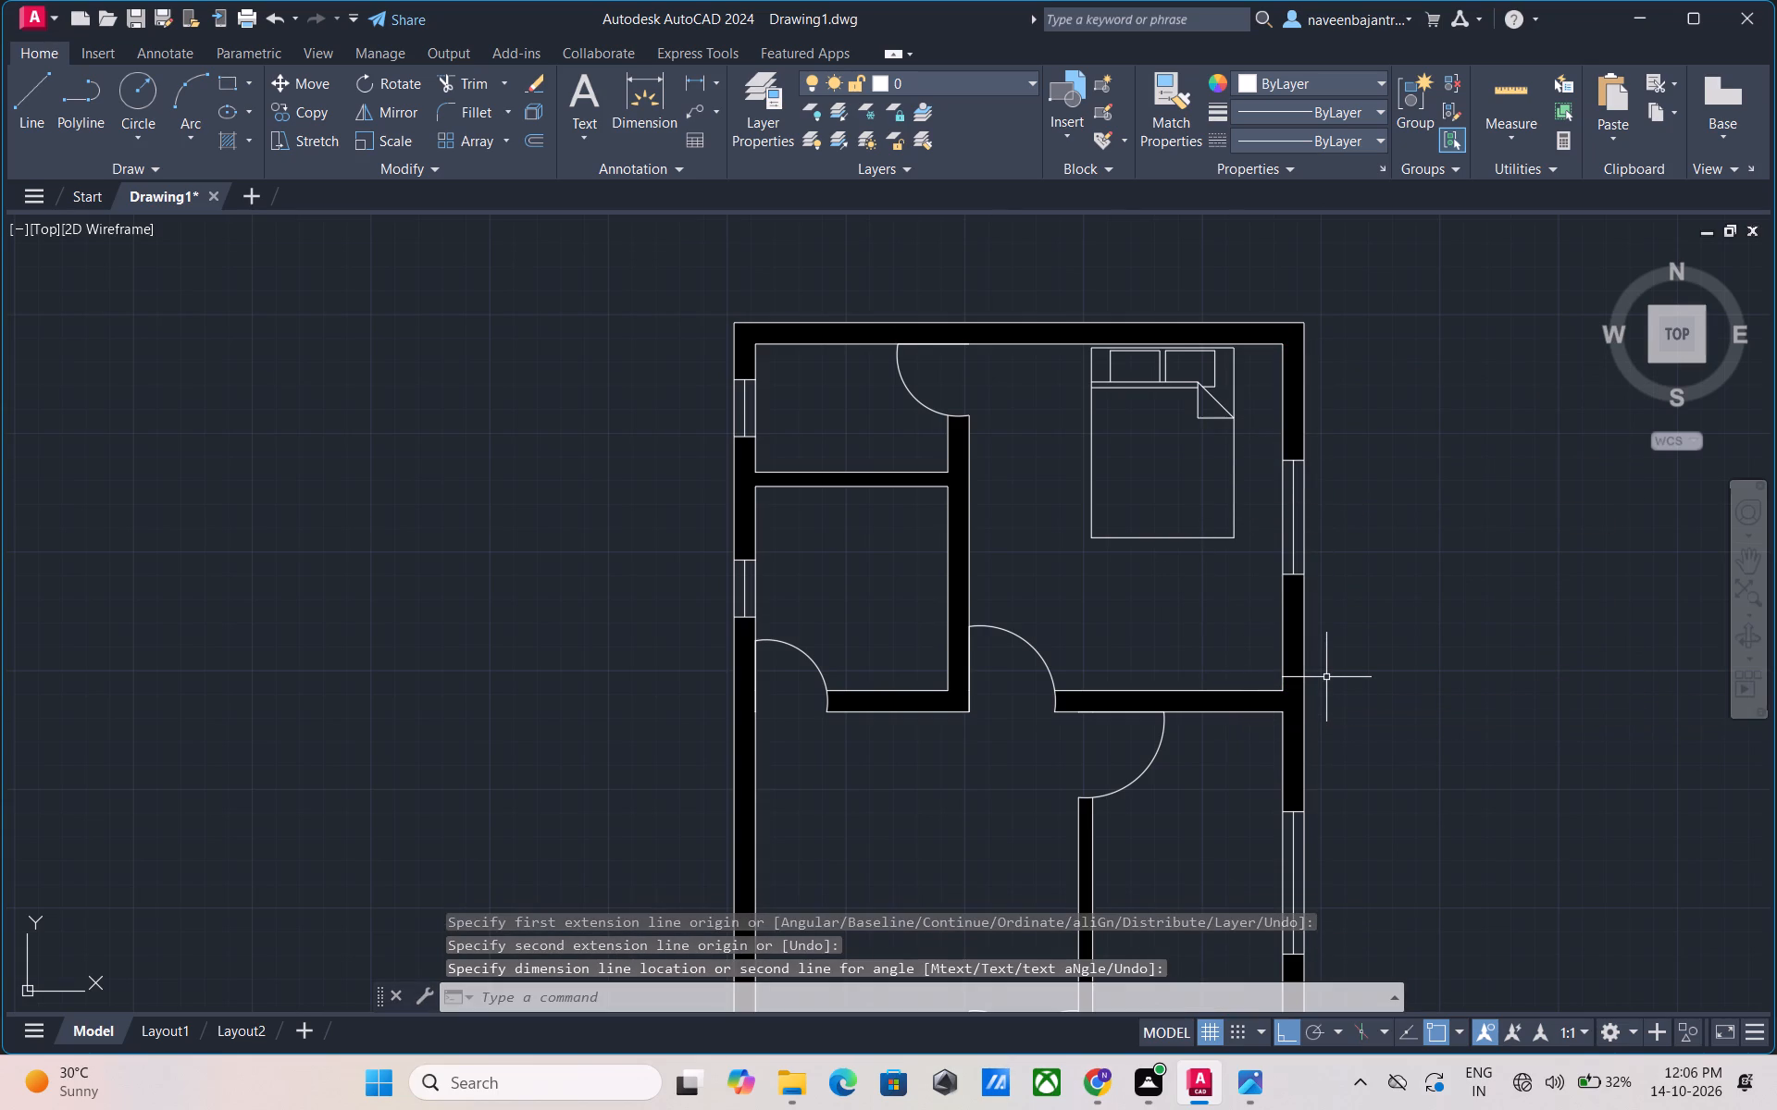
Measure the inner width of the small room beside the double door along its lower wall using a trial dimension.
scroll(1326, 677, down, 2)
middle_drag(1391, 723, 1187, 528)
scroll(1099, 610, up, 1)
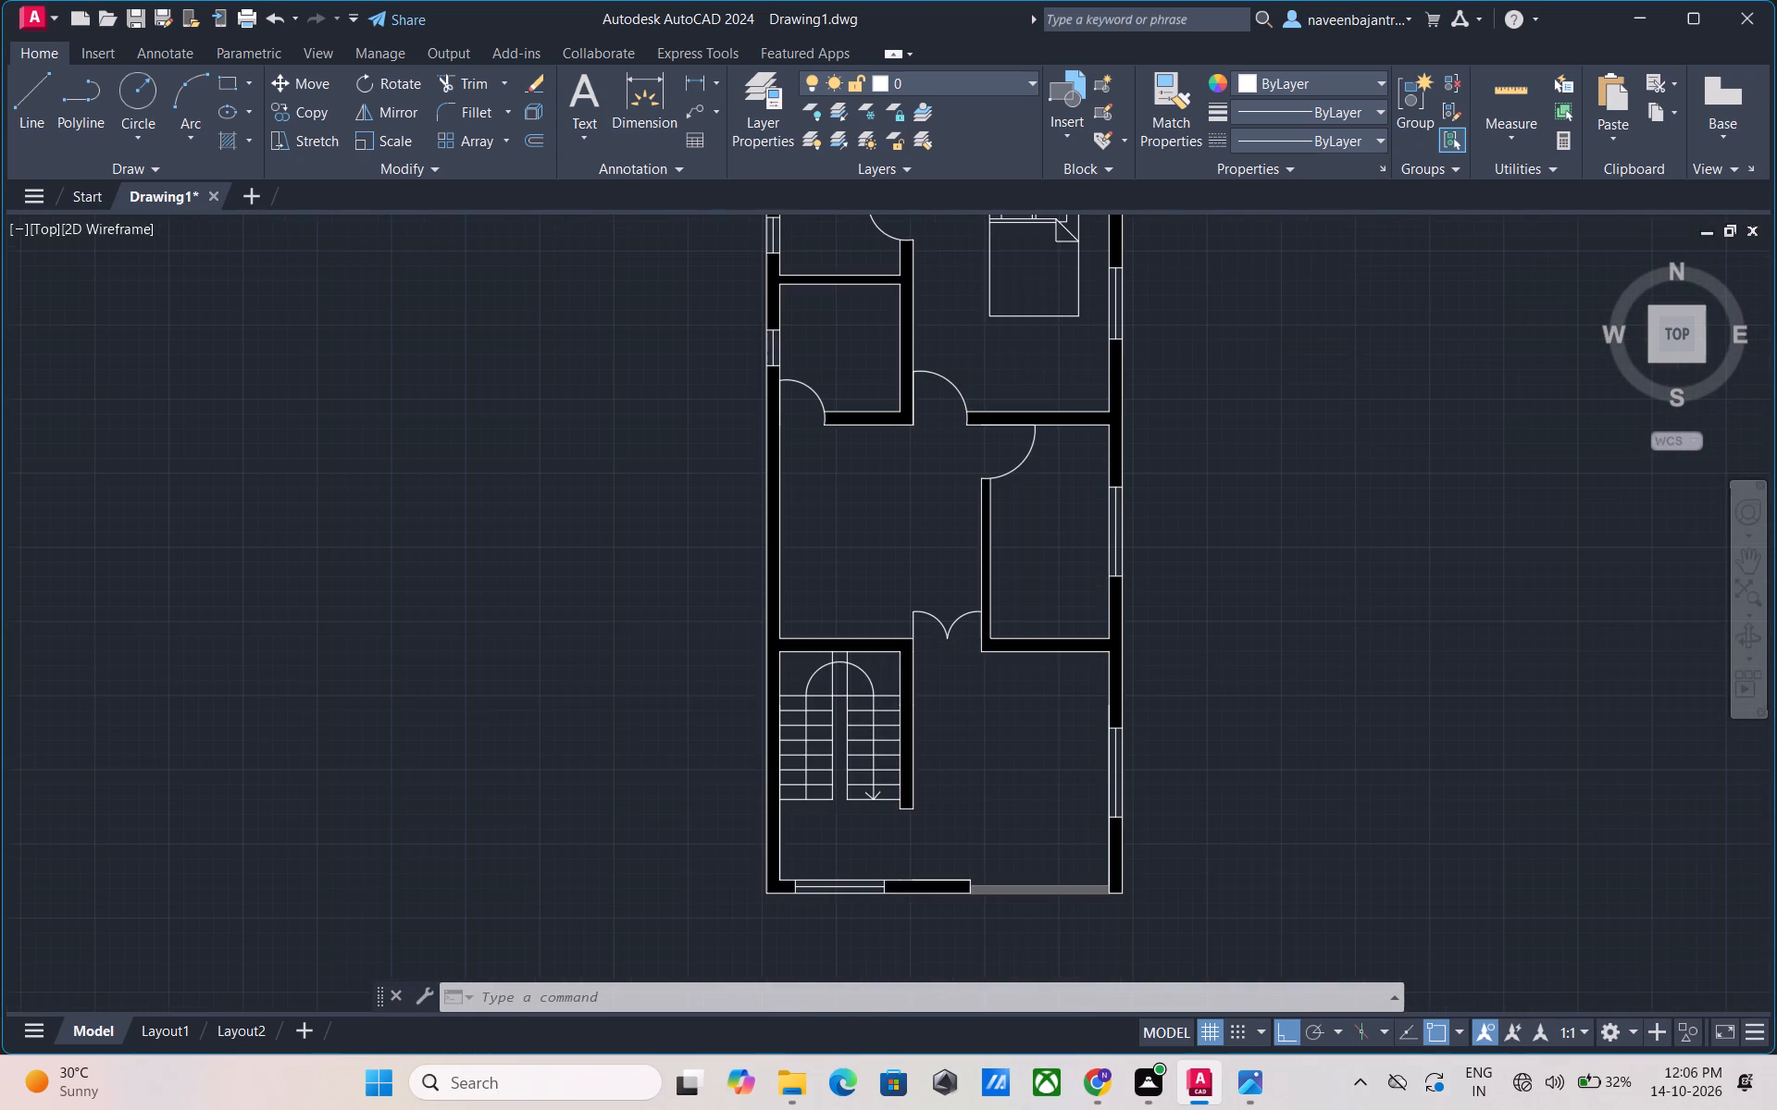
scroll(1099, 610, up, 1)
click(629, 112)
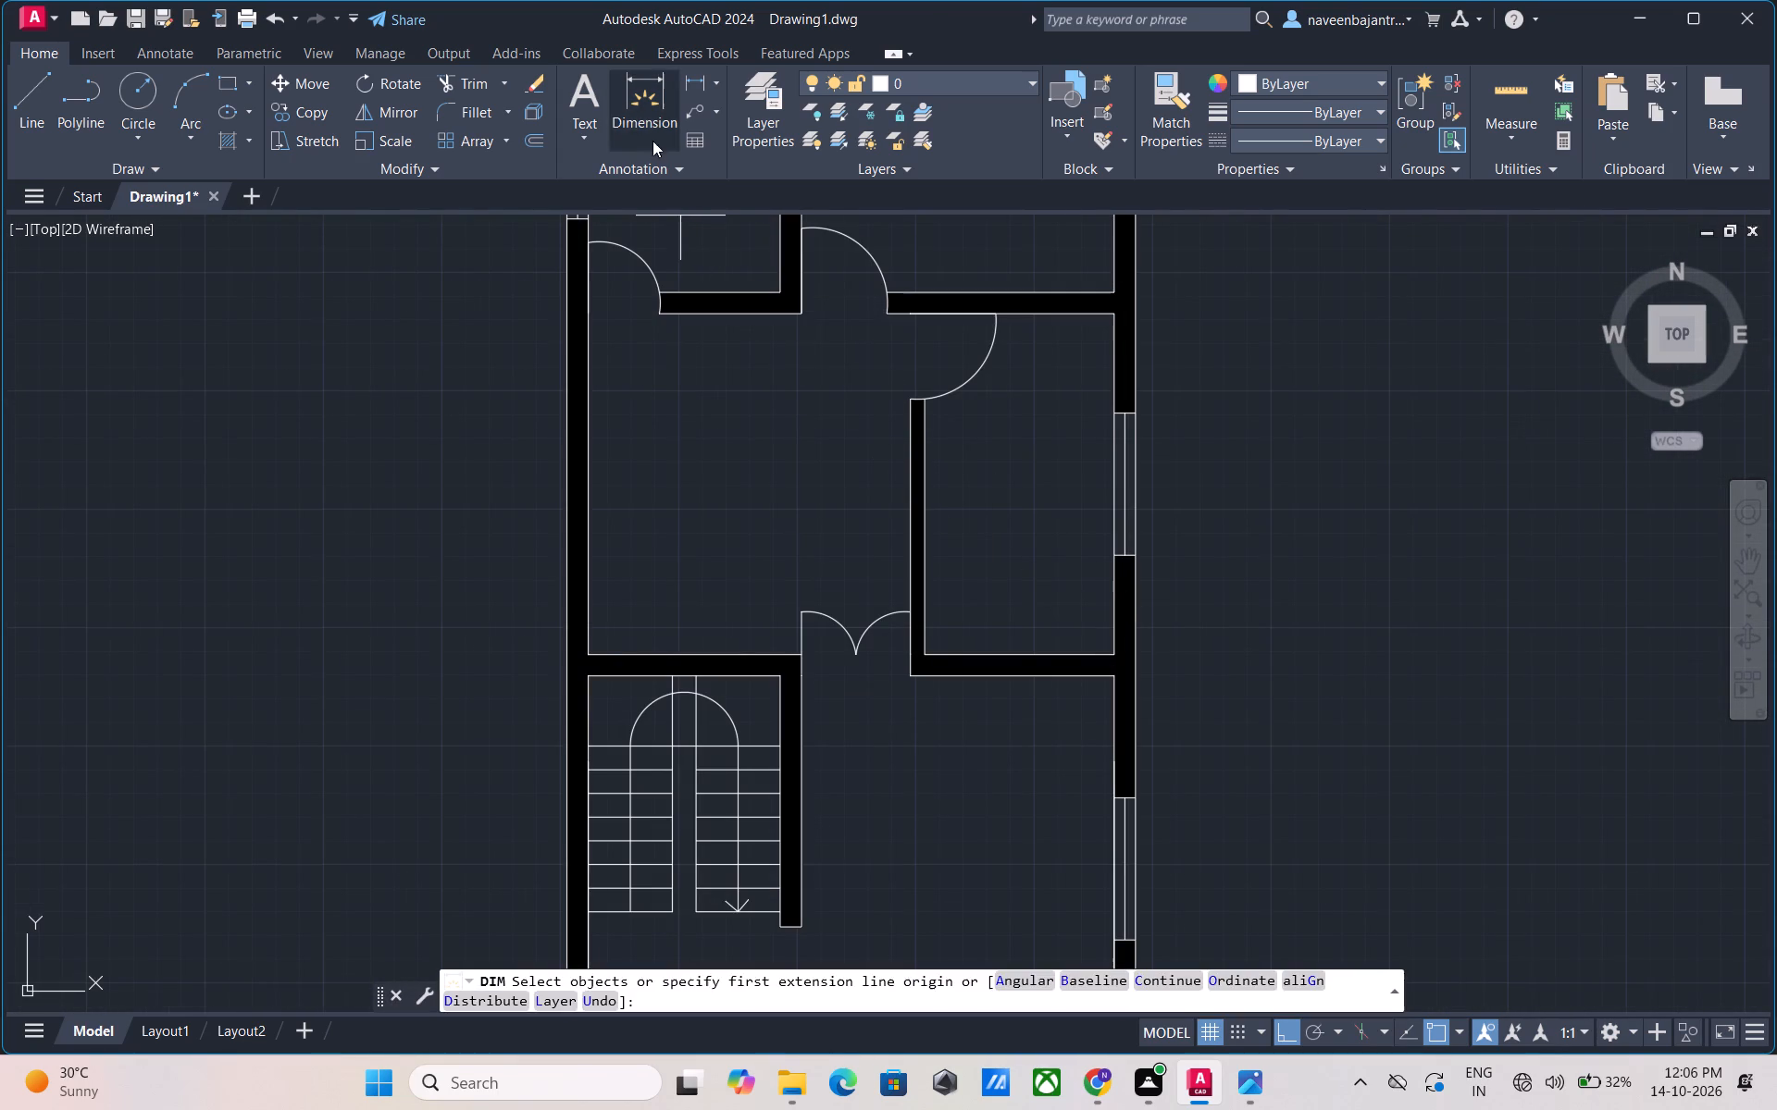
click(925, 656)
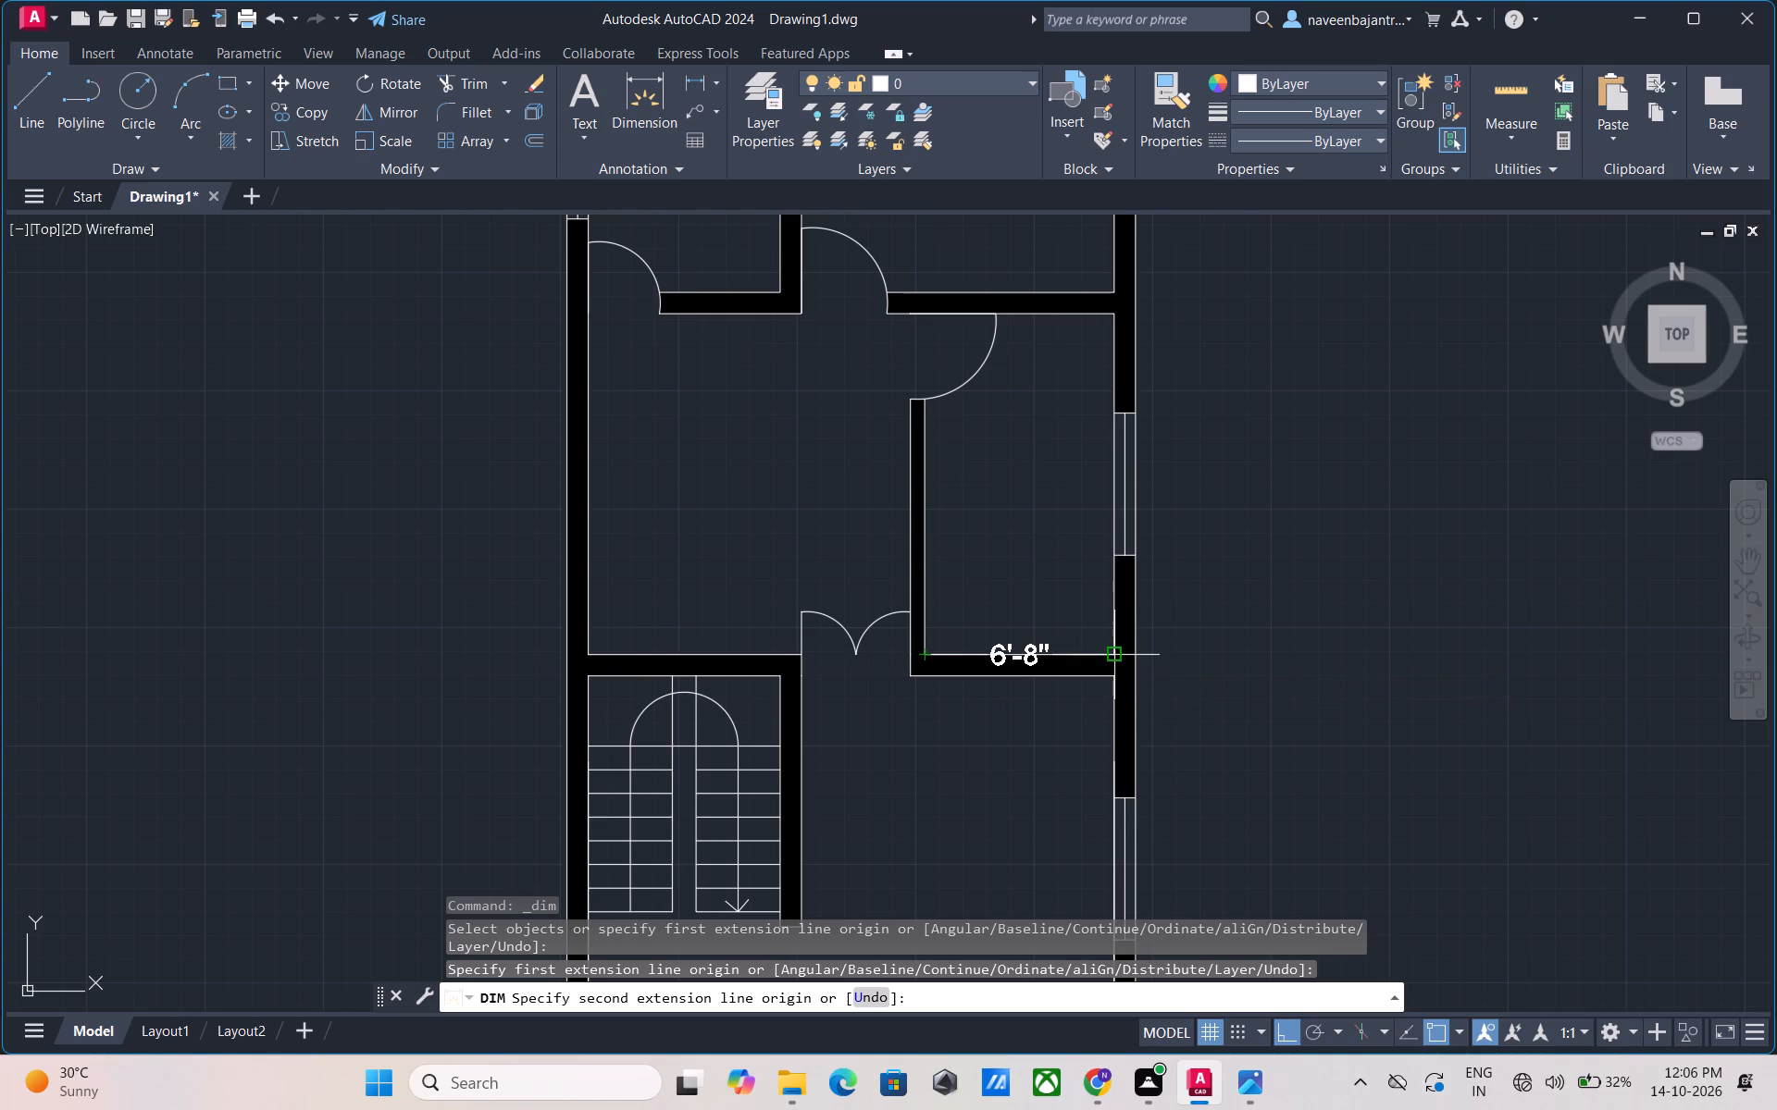
key(Escape)
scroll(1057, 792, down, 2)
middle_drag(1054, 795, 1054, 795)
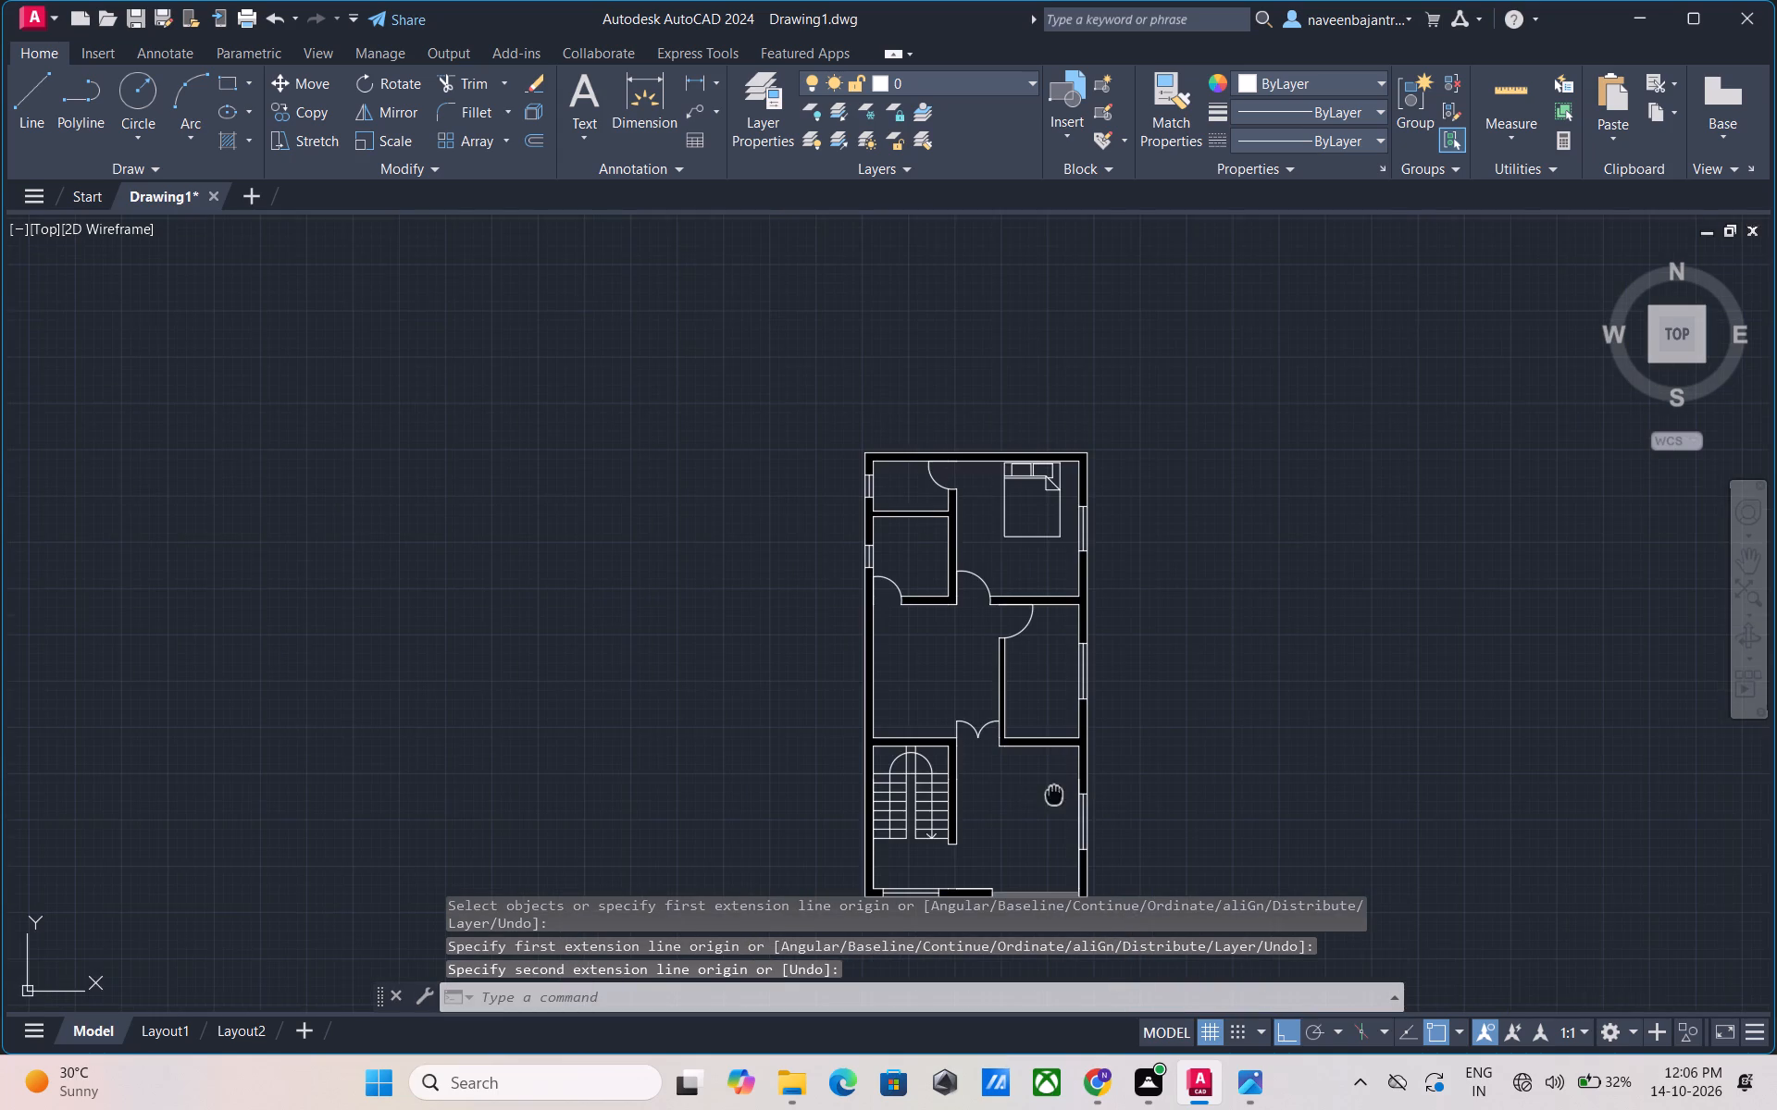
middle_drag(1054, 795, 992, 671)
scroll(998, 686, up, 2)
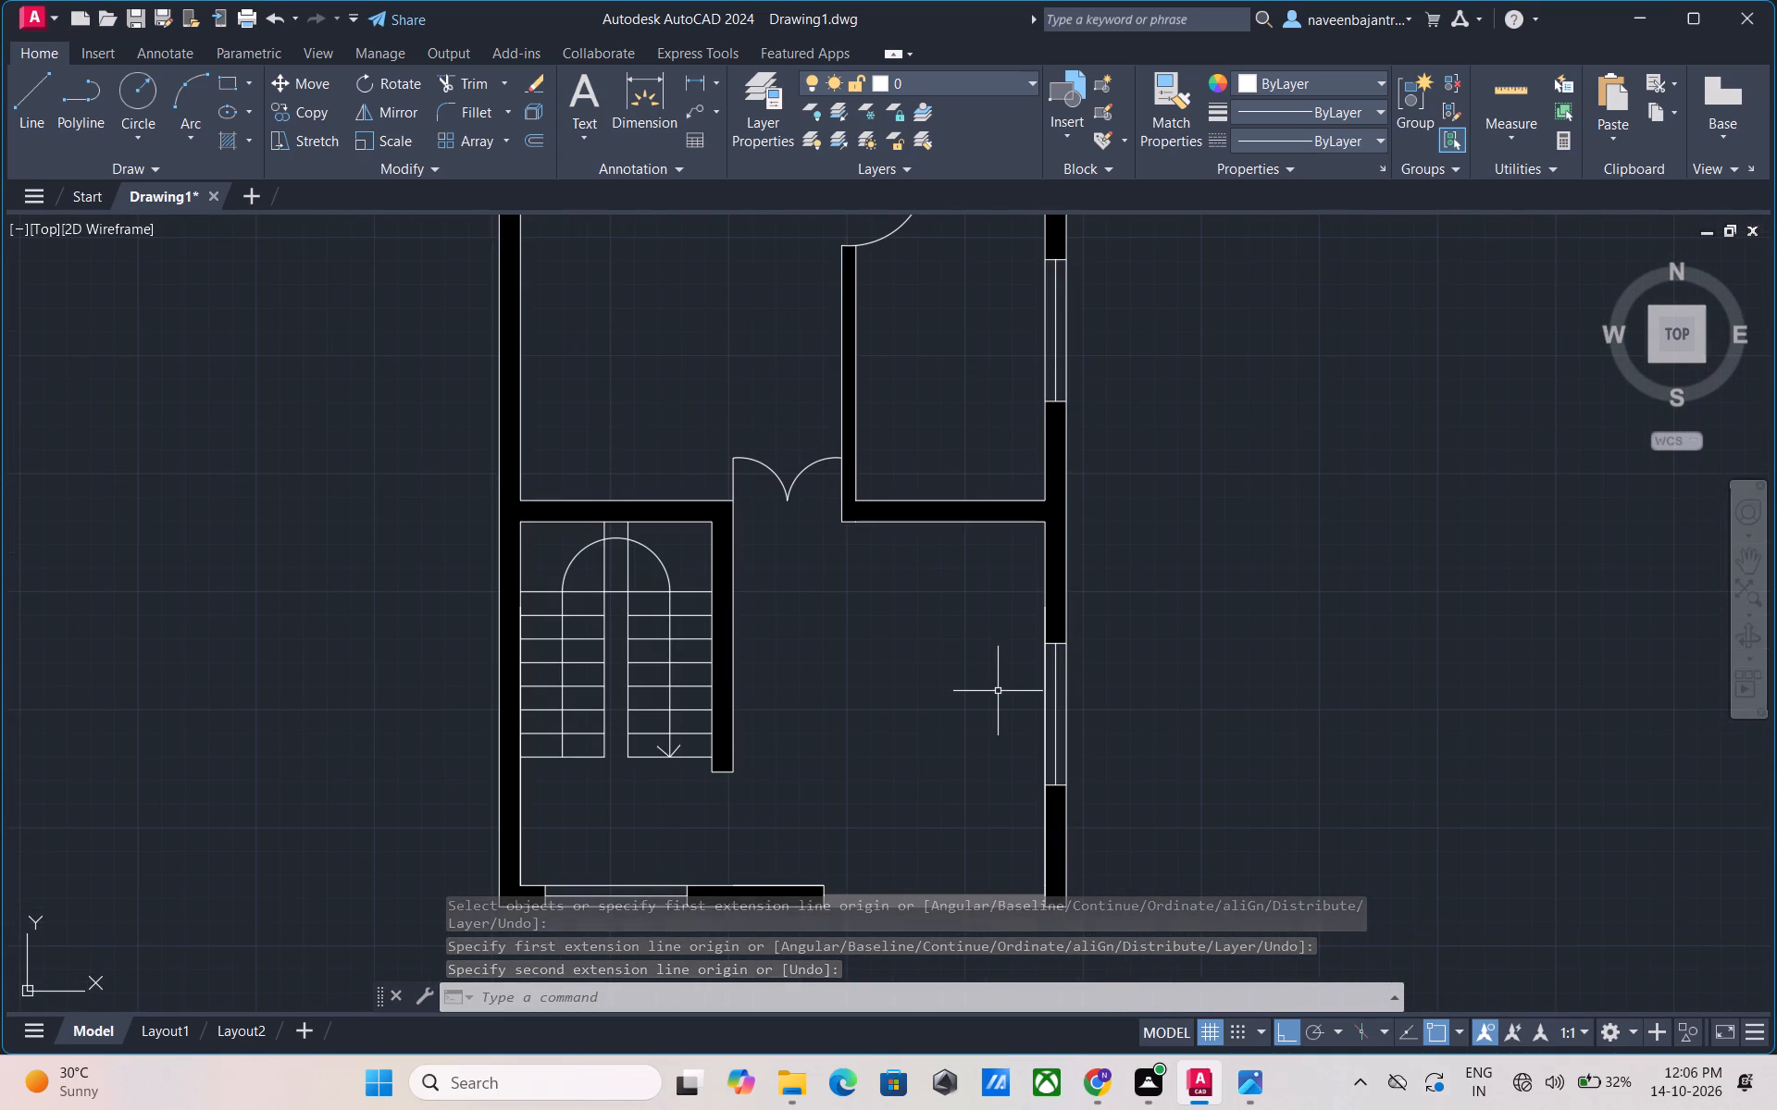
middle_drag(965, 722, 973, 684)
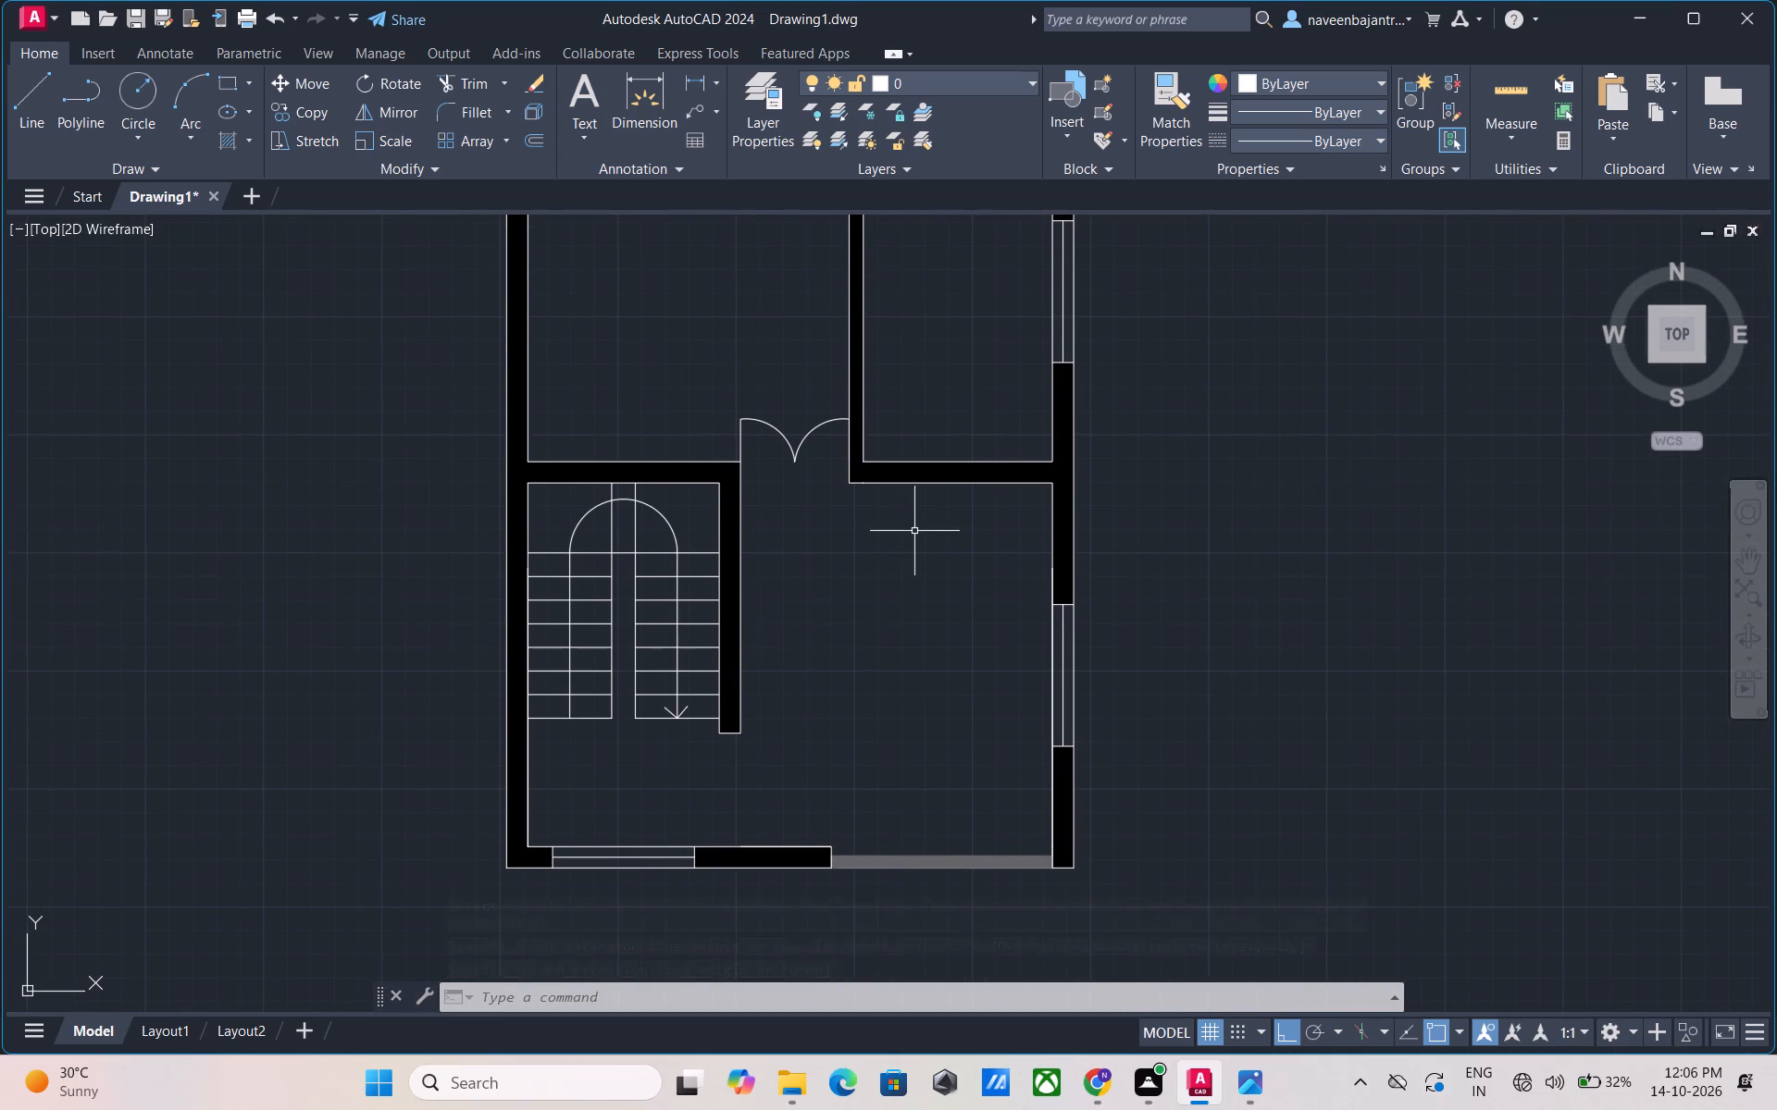
Measure the entrance hall's inner length from the double-door wall corner to the front wall using a trial dimension.
key(Escape)
click(665, 105)
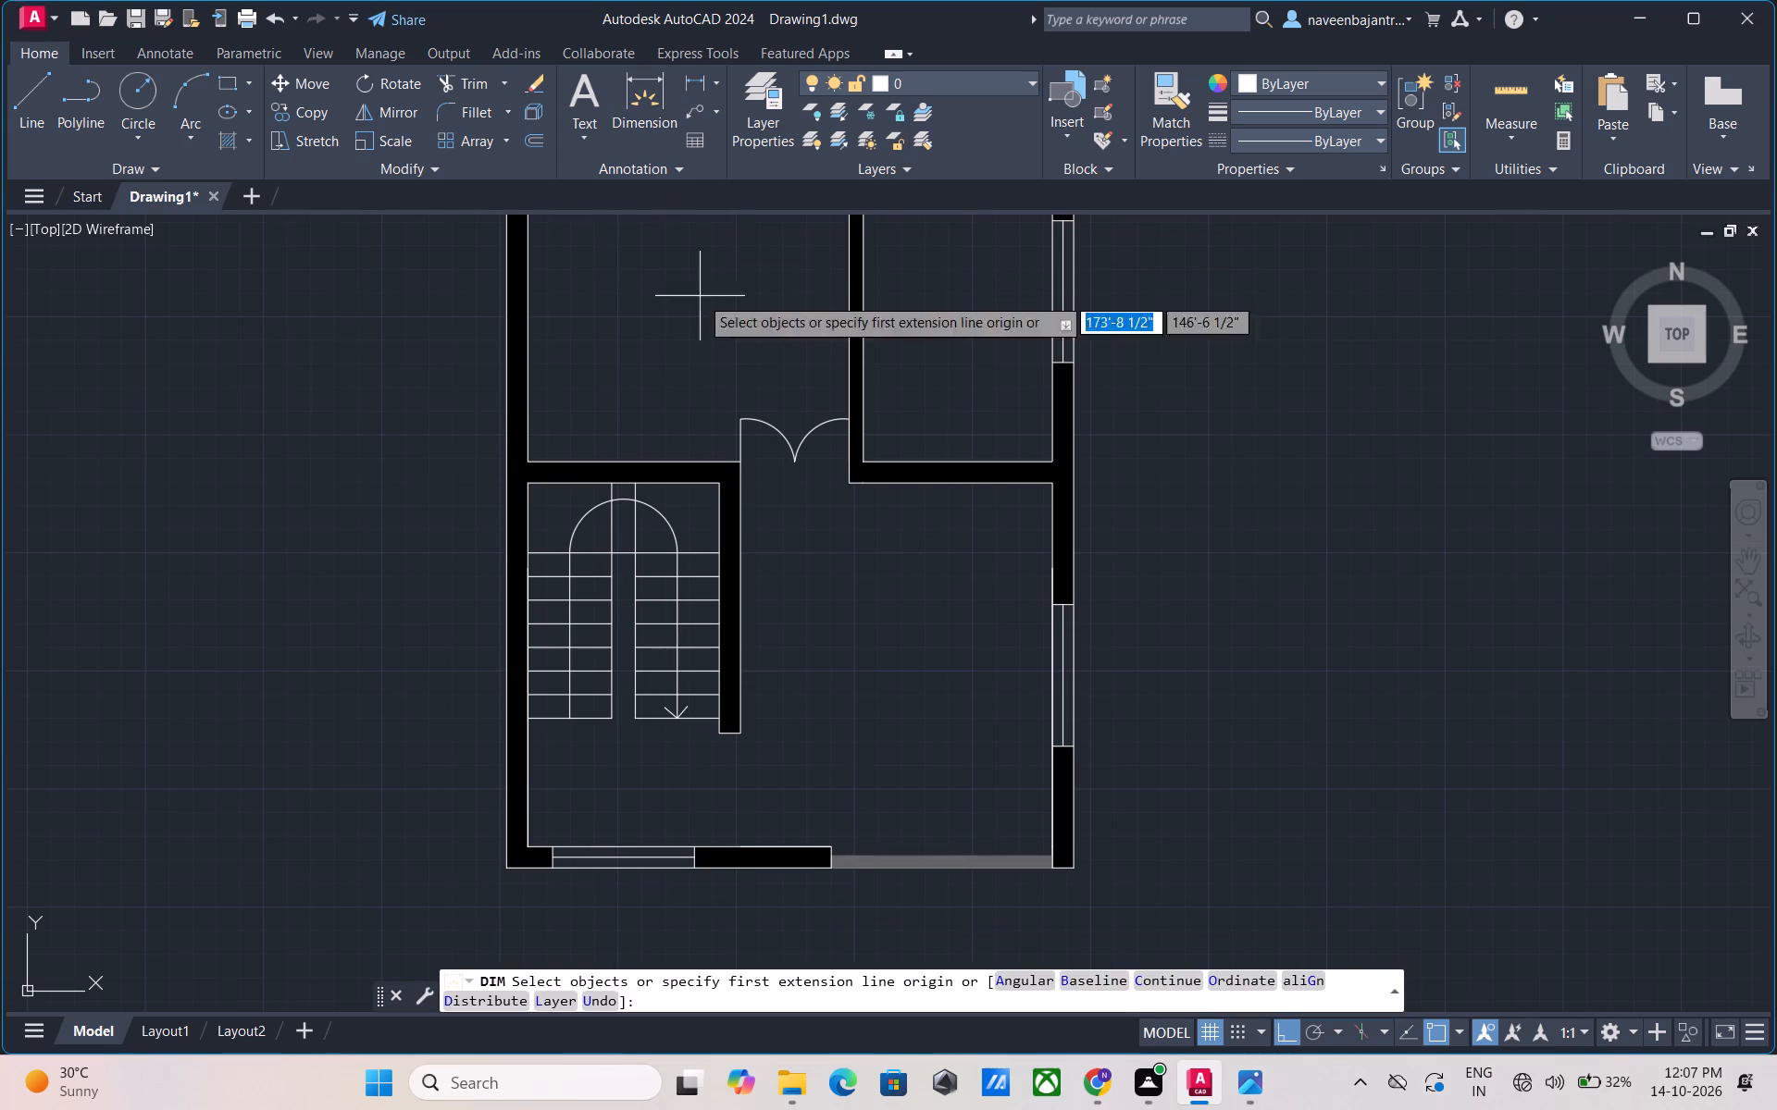
click(847, 484)
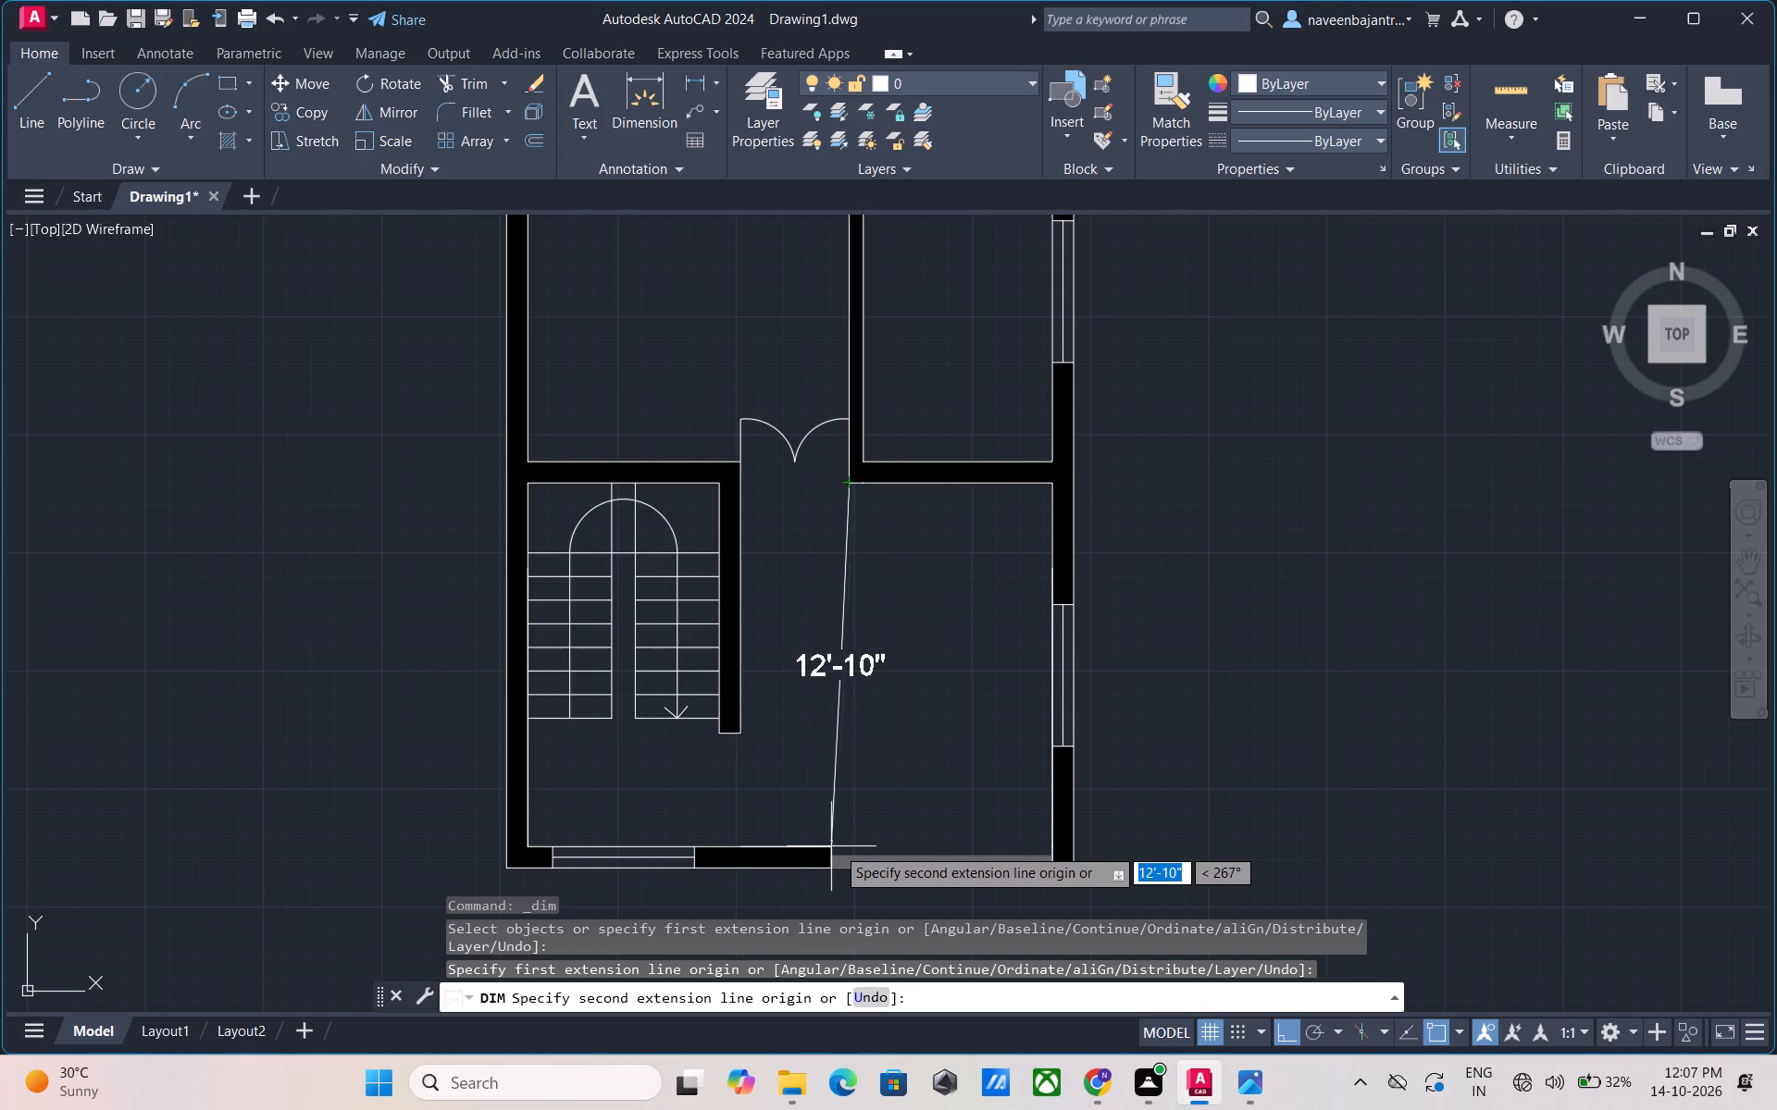
key(Escape)
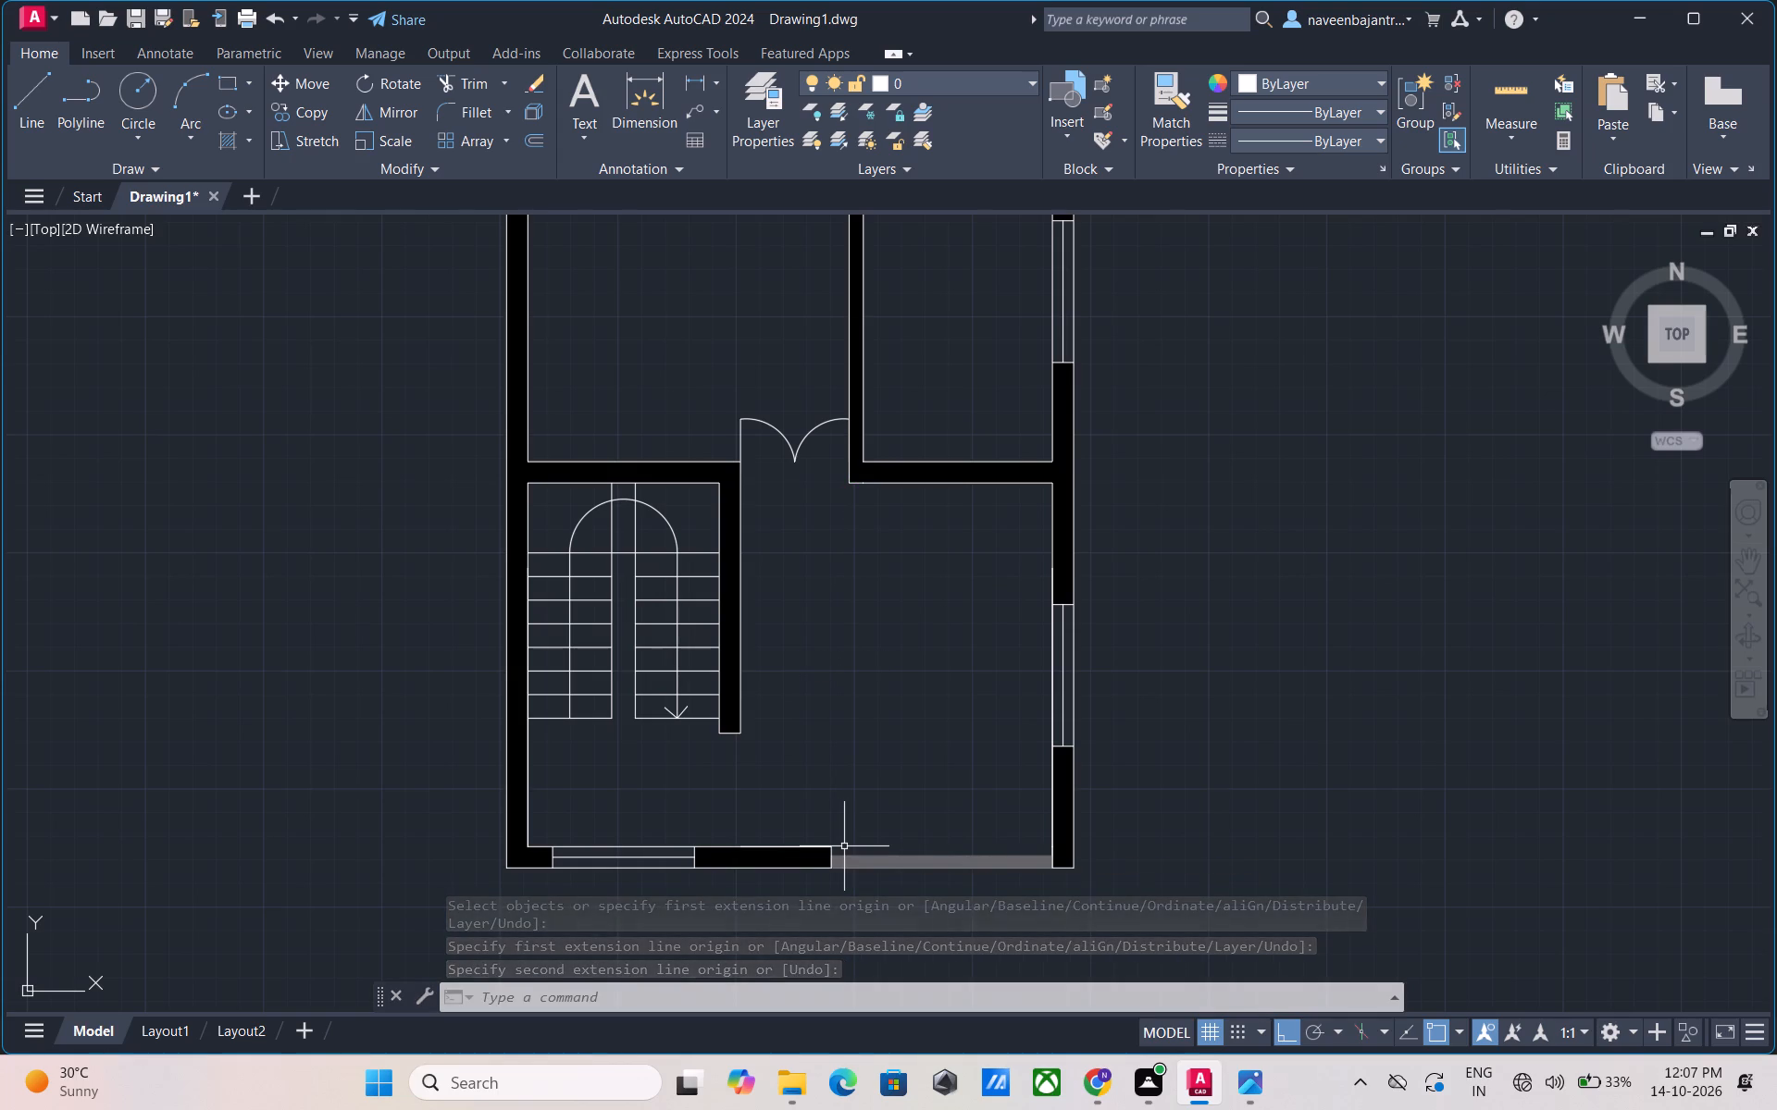
Insert the Lamp - Table block from the Home - Space Planner DesignCenter library into the empty space beside the plan.
key(Escape)
text(DC)
key(space)
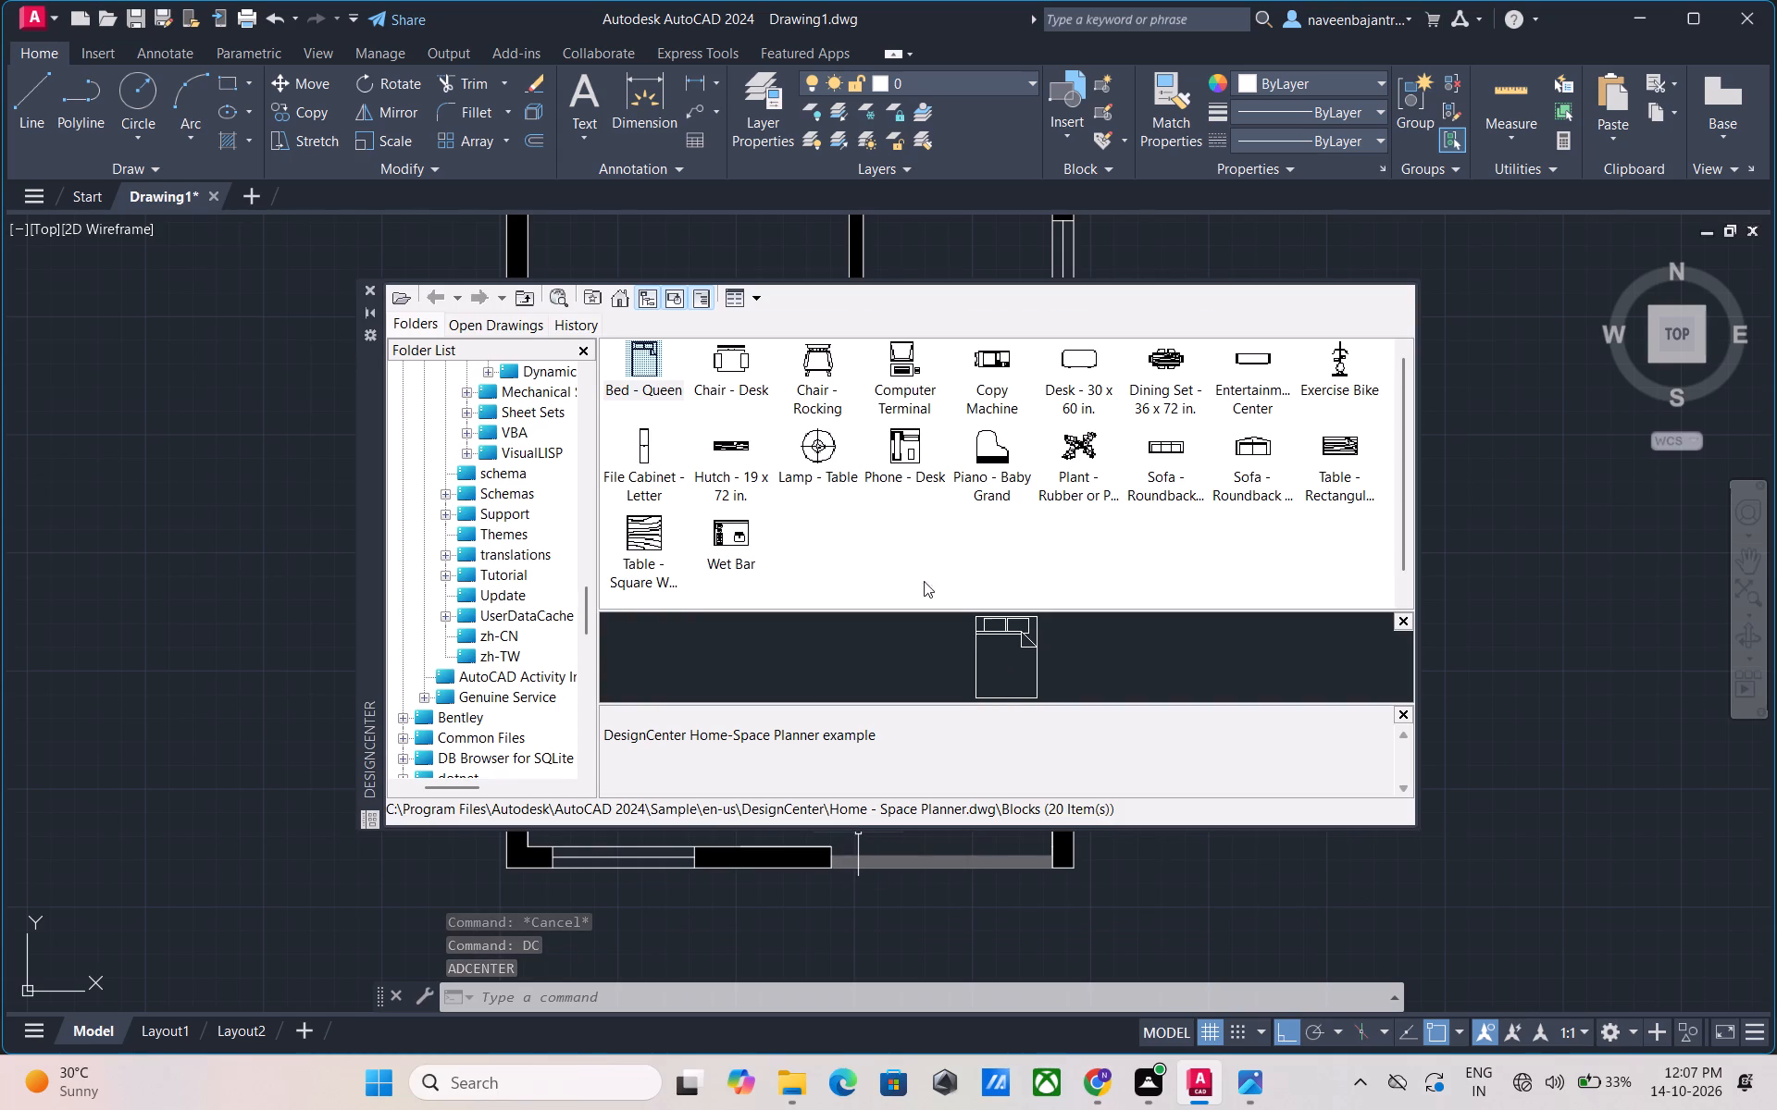
drag(826, 443, 264, 523)
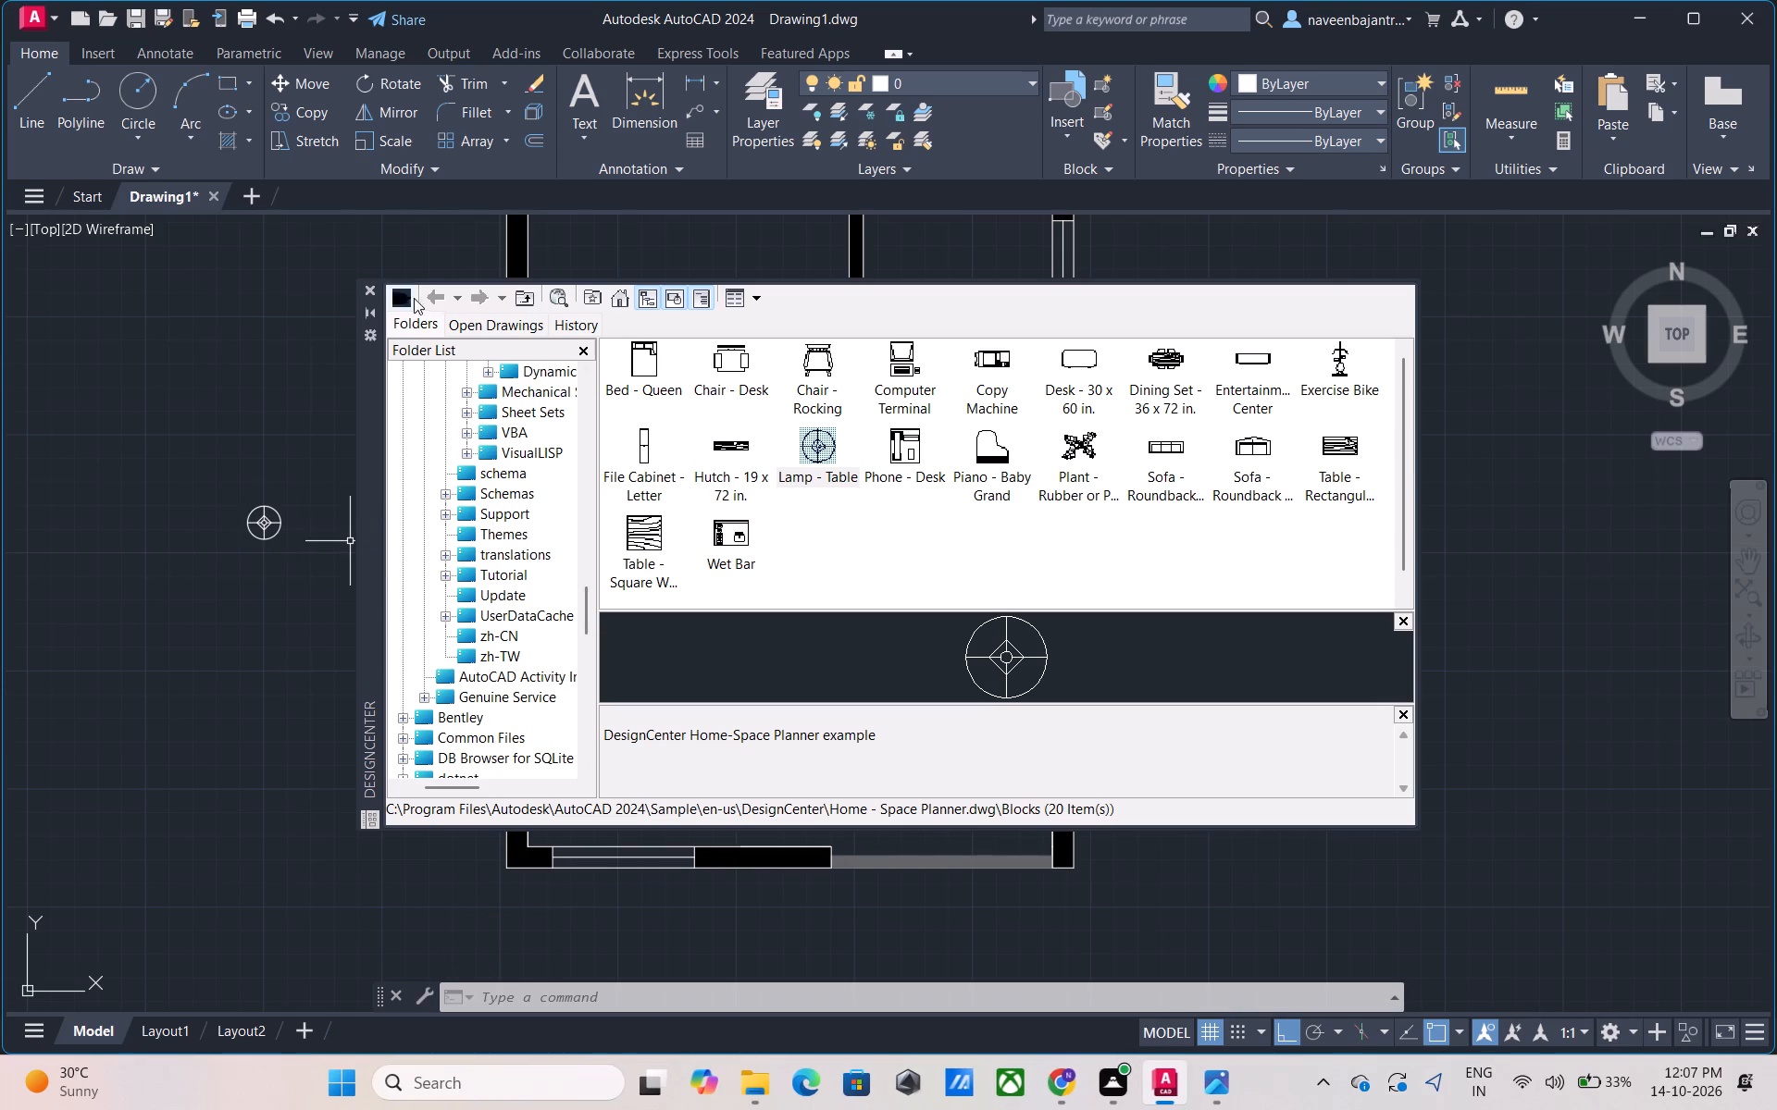
click(368, 288)
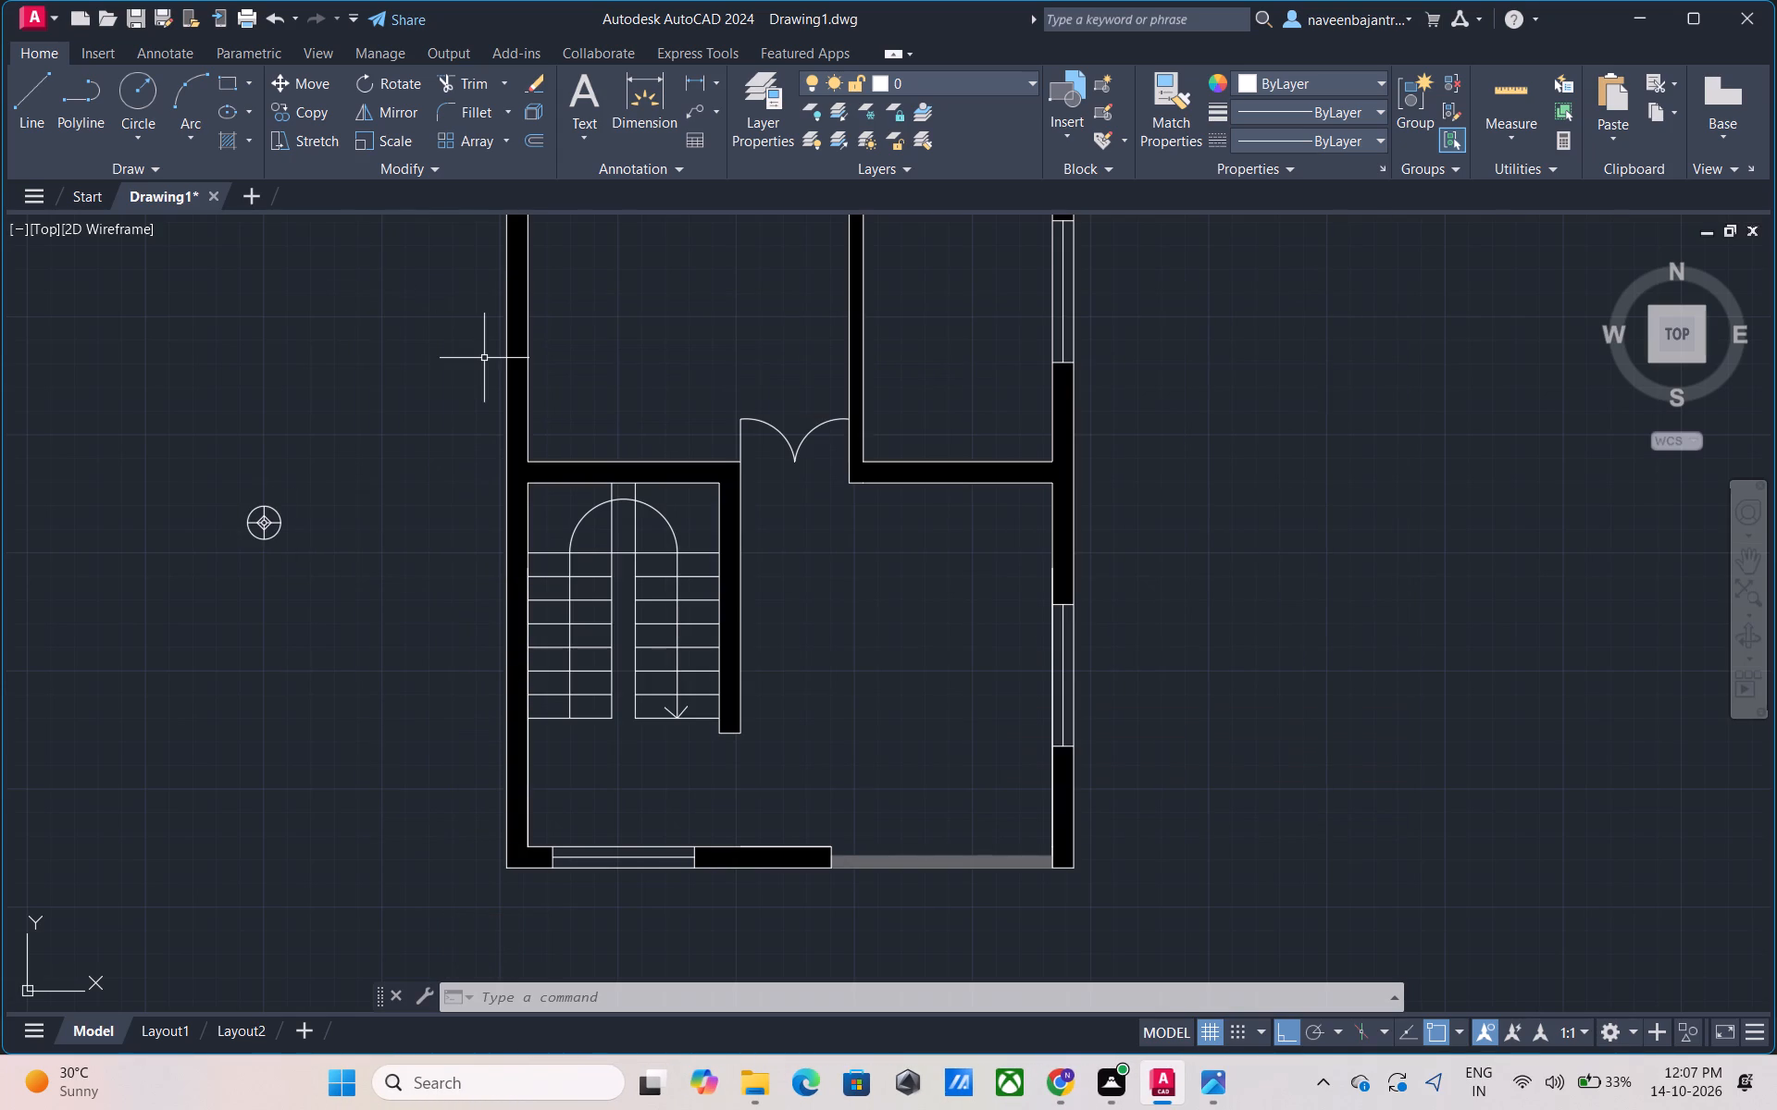
Copy the table lamp block from its center to both sides of the bed's headboard, with Ortho off.
scroll(486, 359, down, 2)
middle_drag(551, 351, 463, 604)
scroll(300, 588, up, 2)
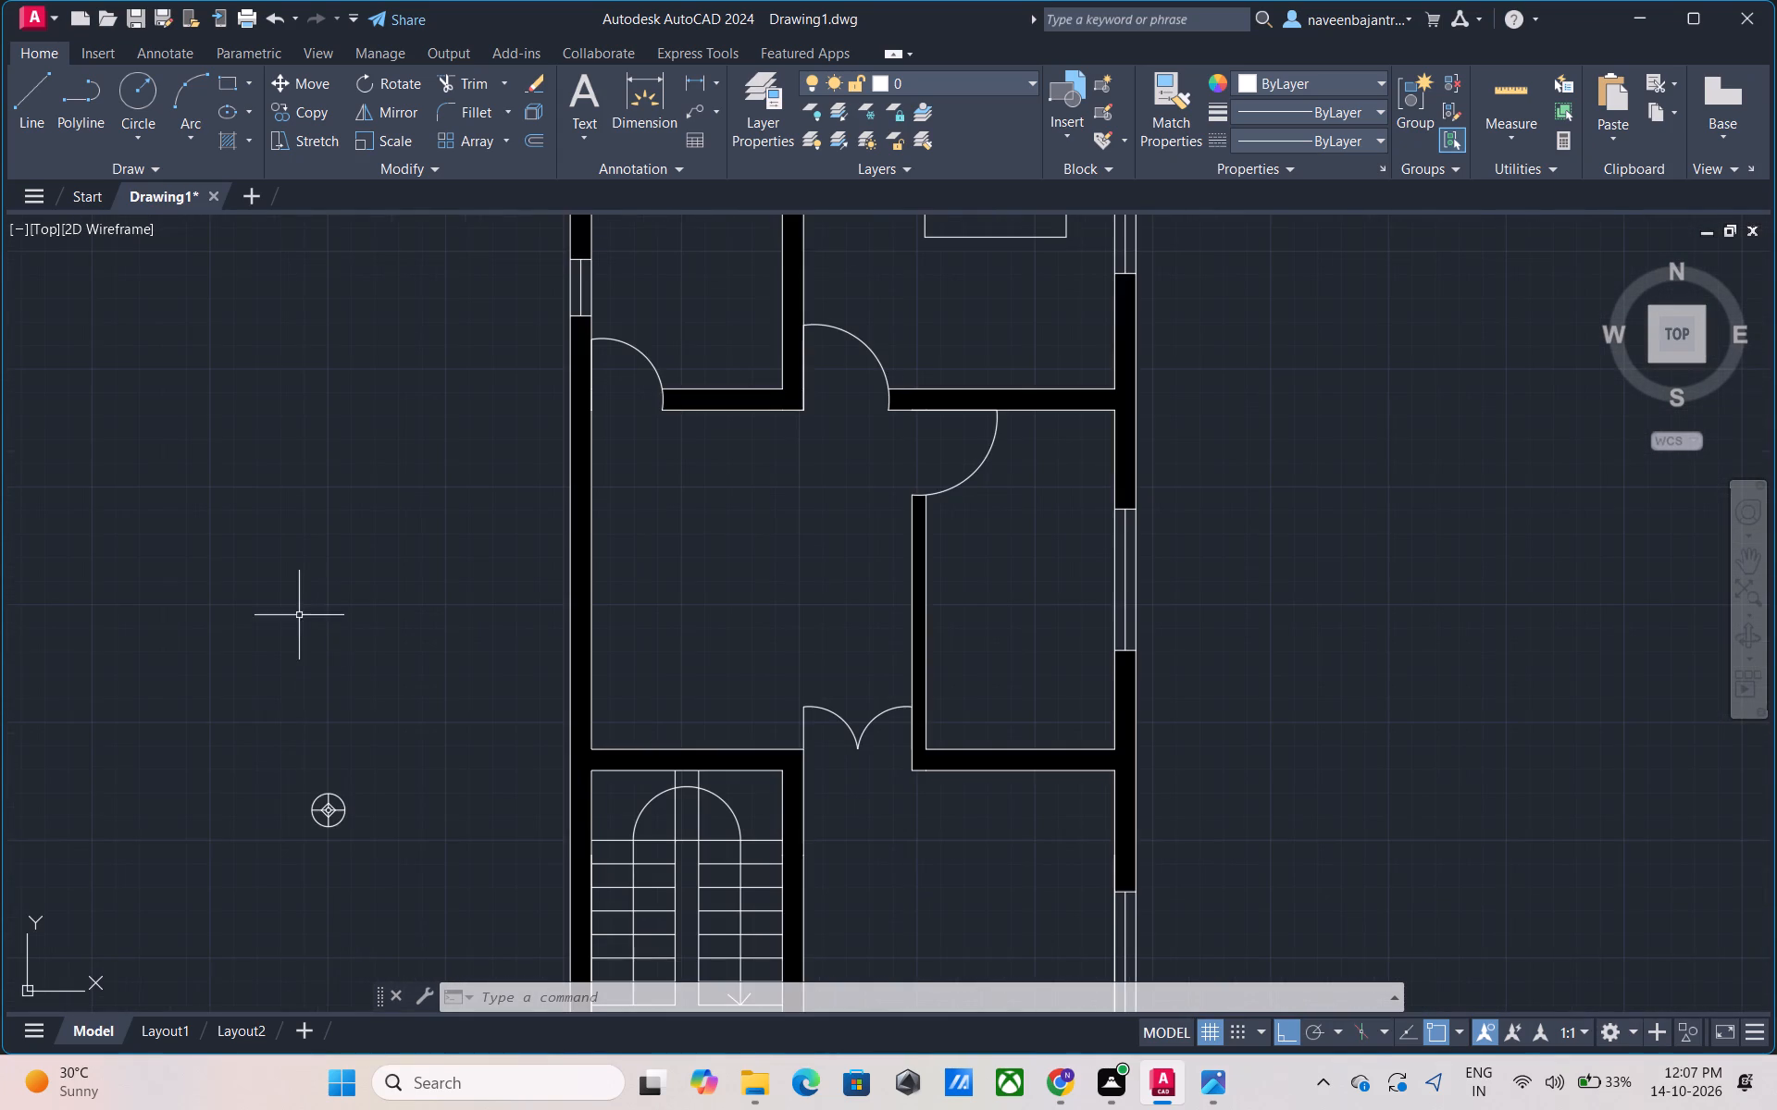
click(329, 808)
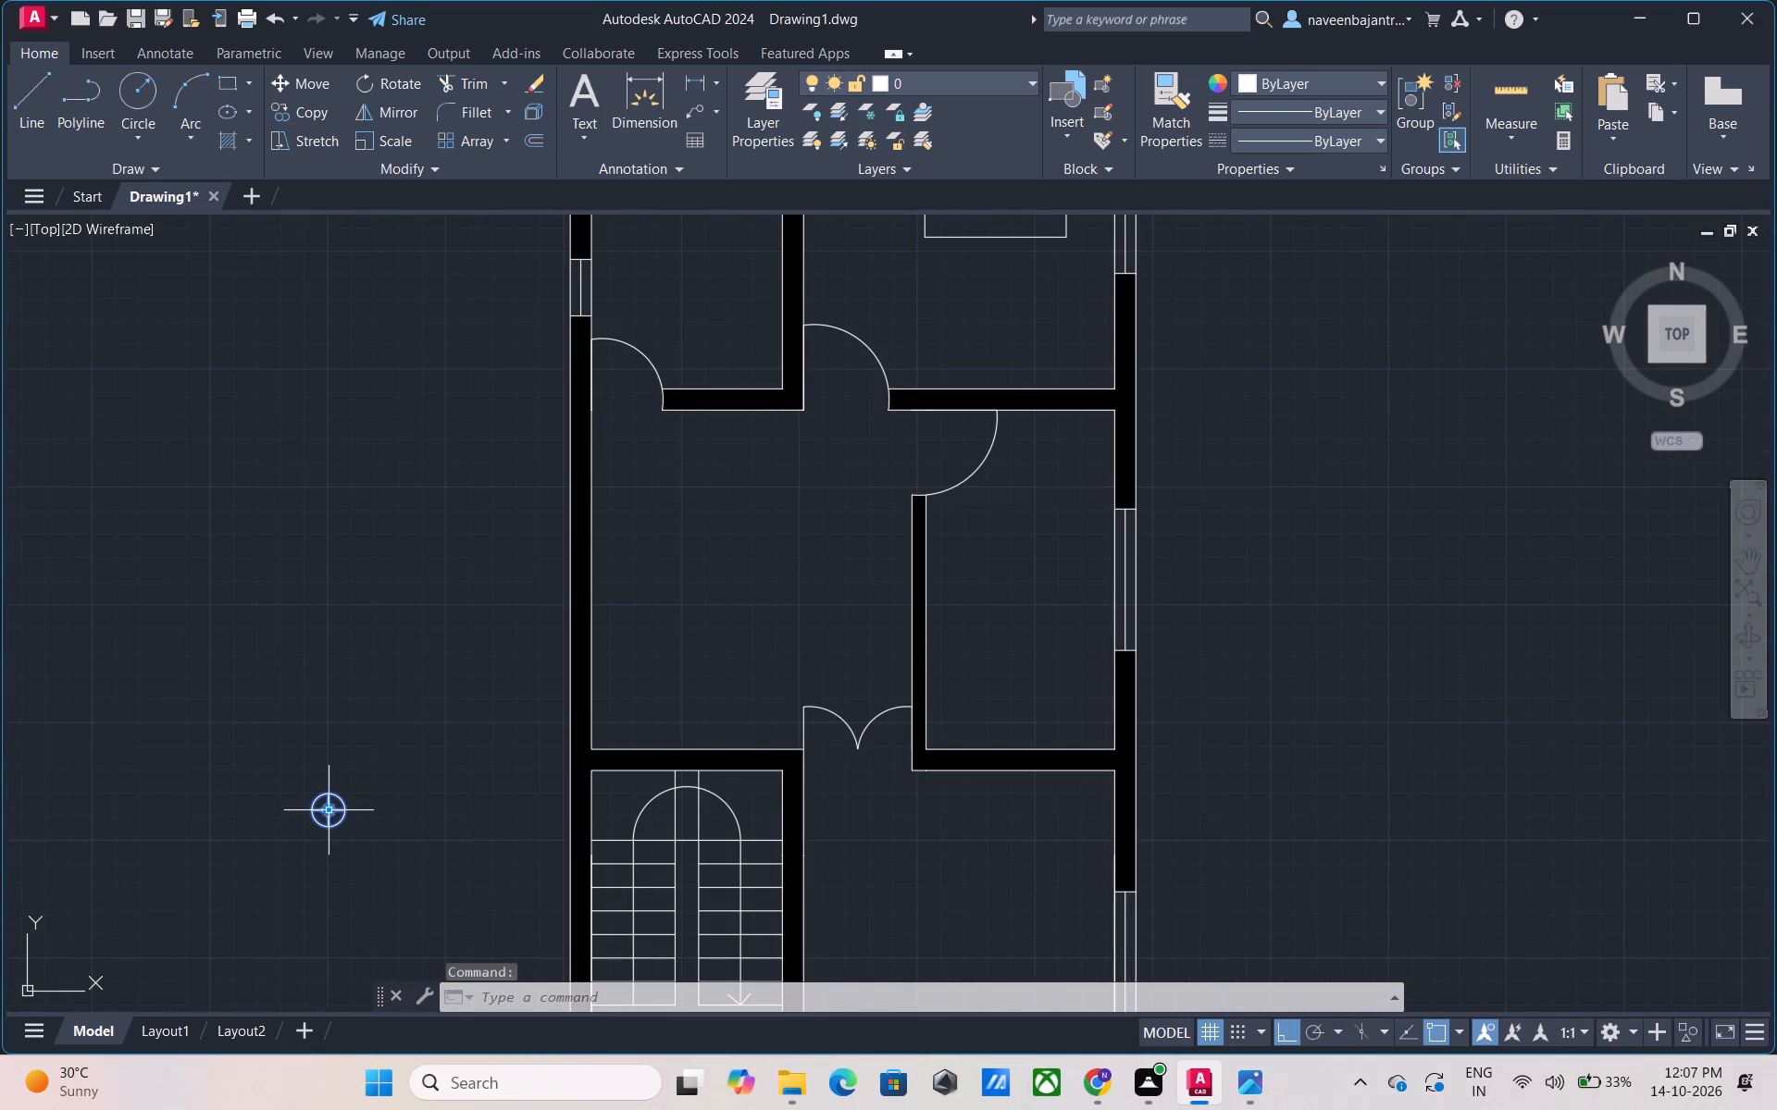
key(c)
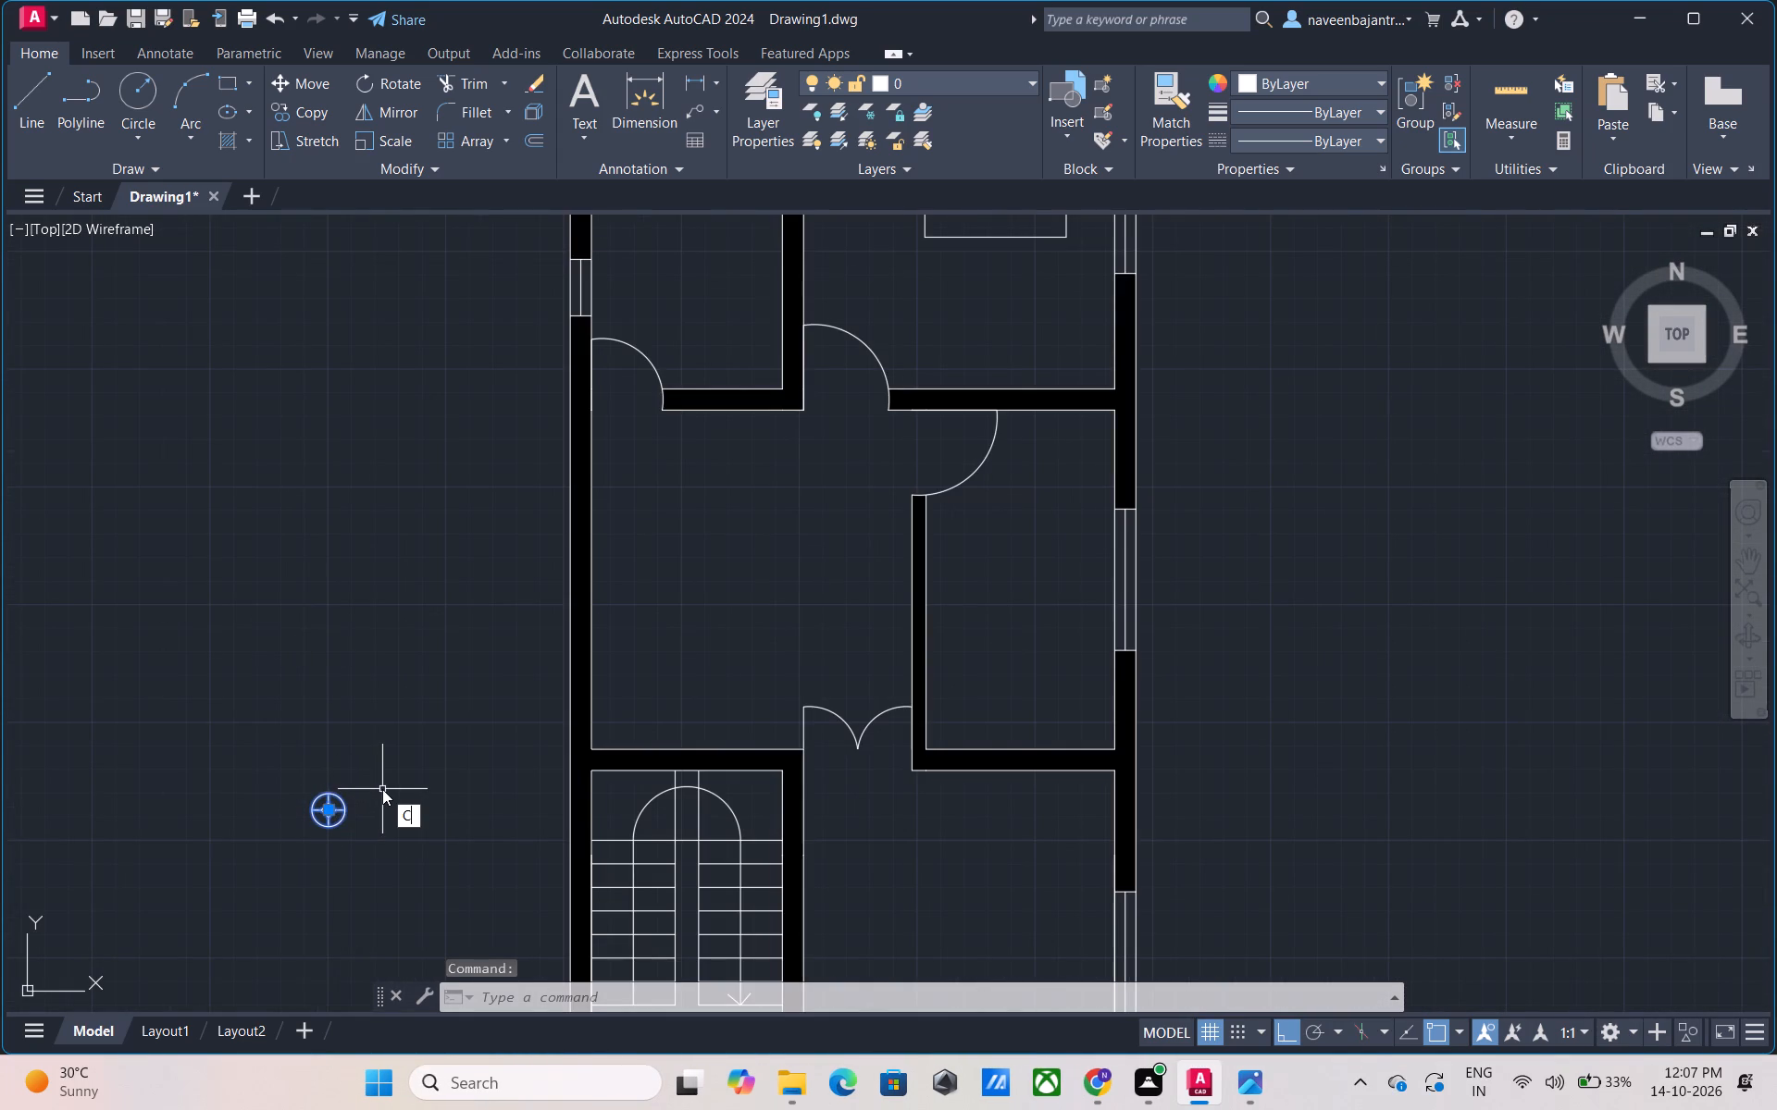
text(O)
key(space)
click(327, 810)
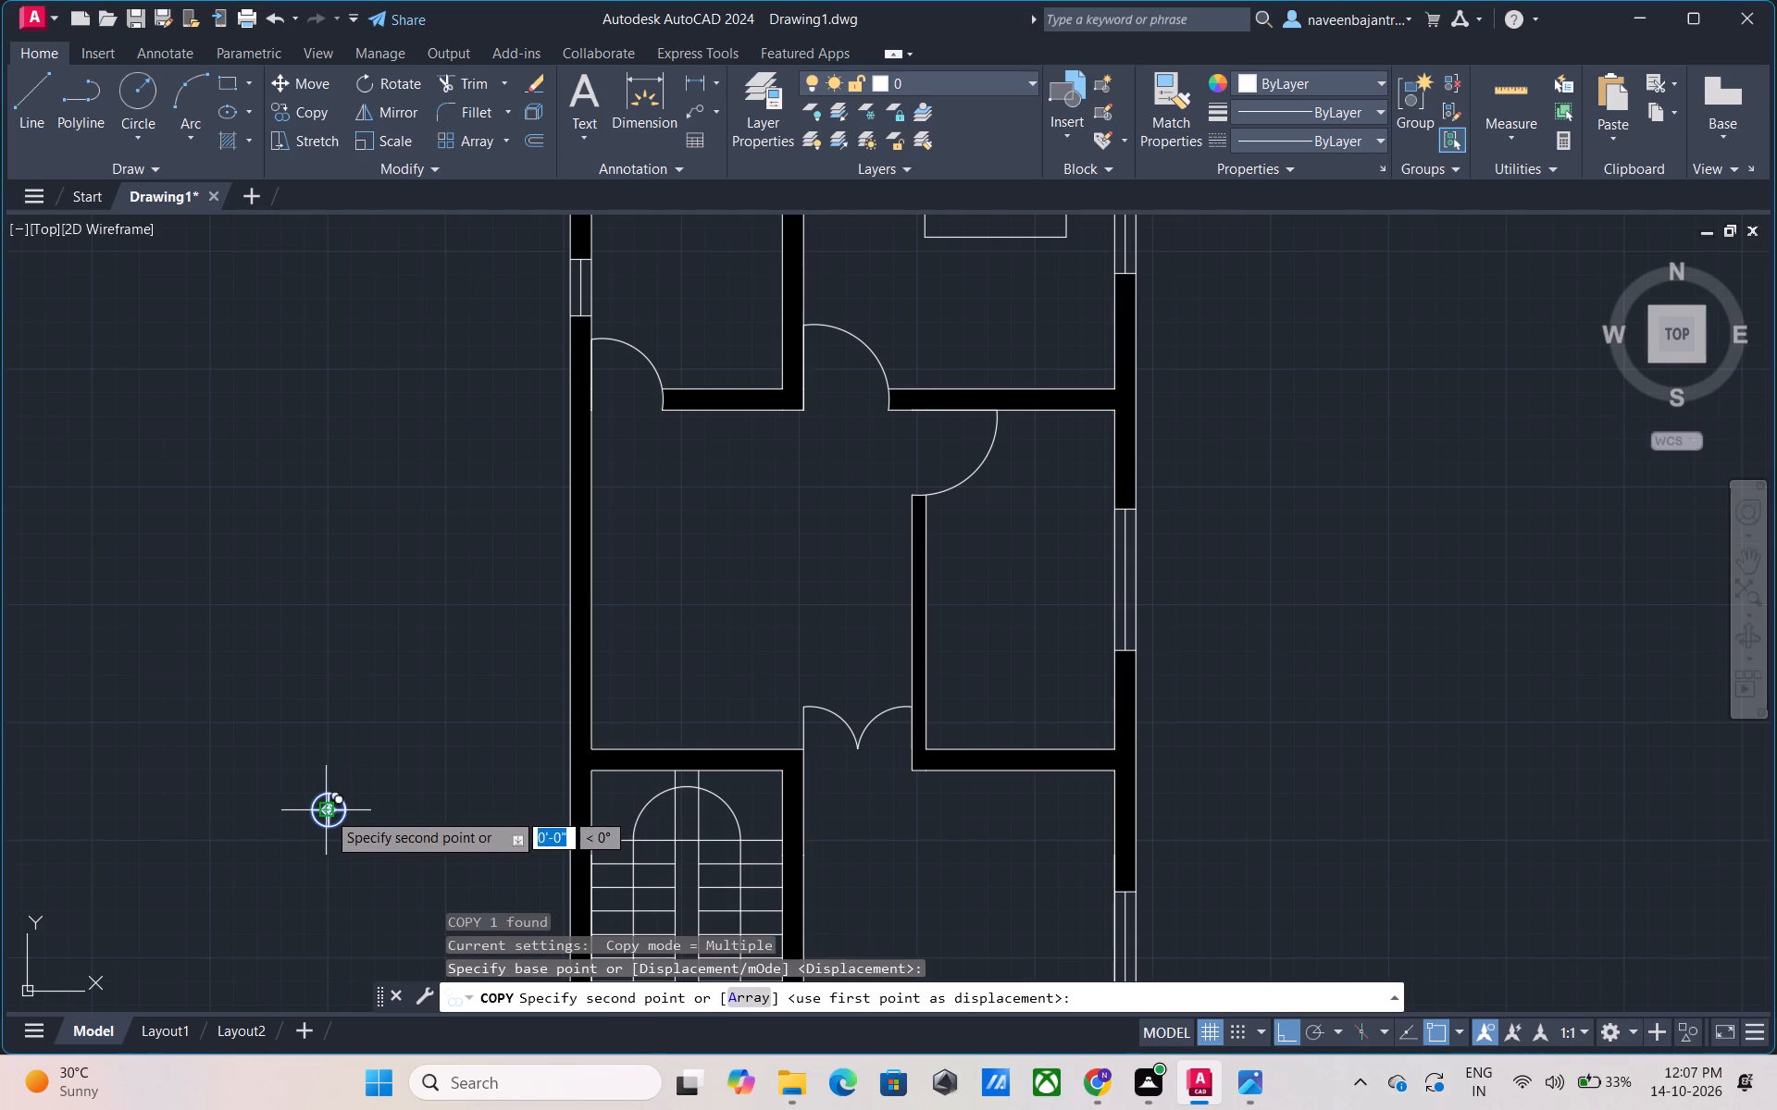
key(F8)
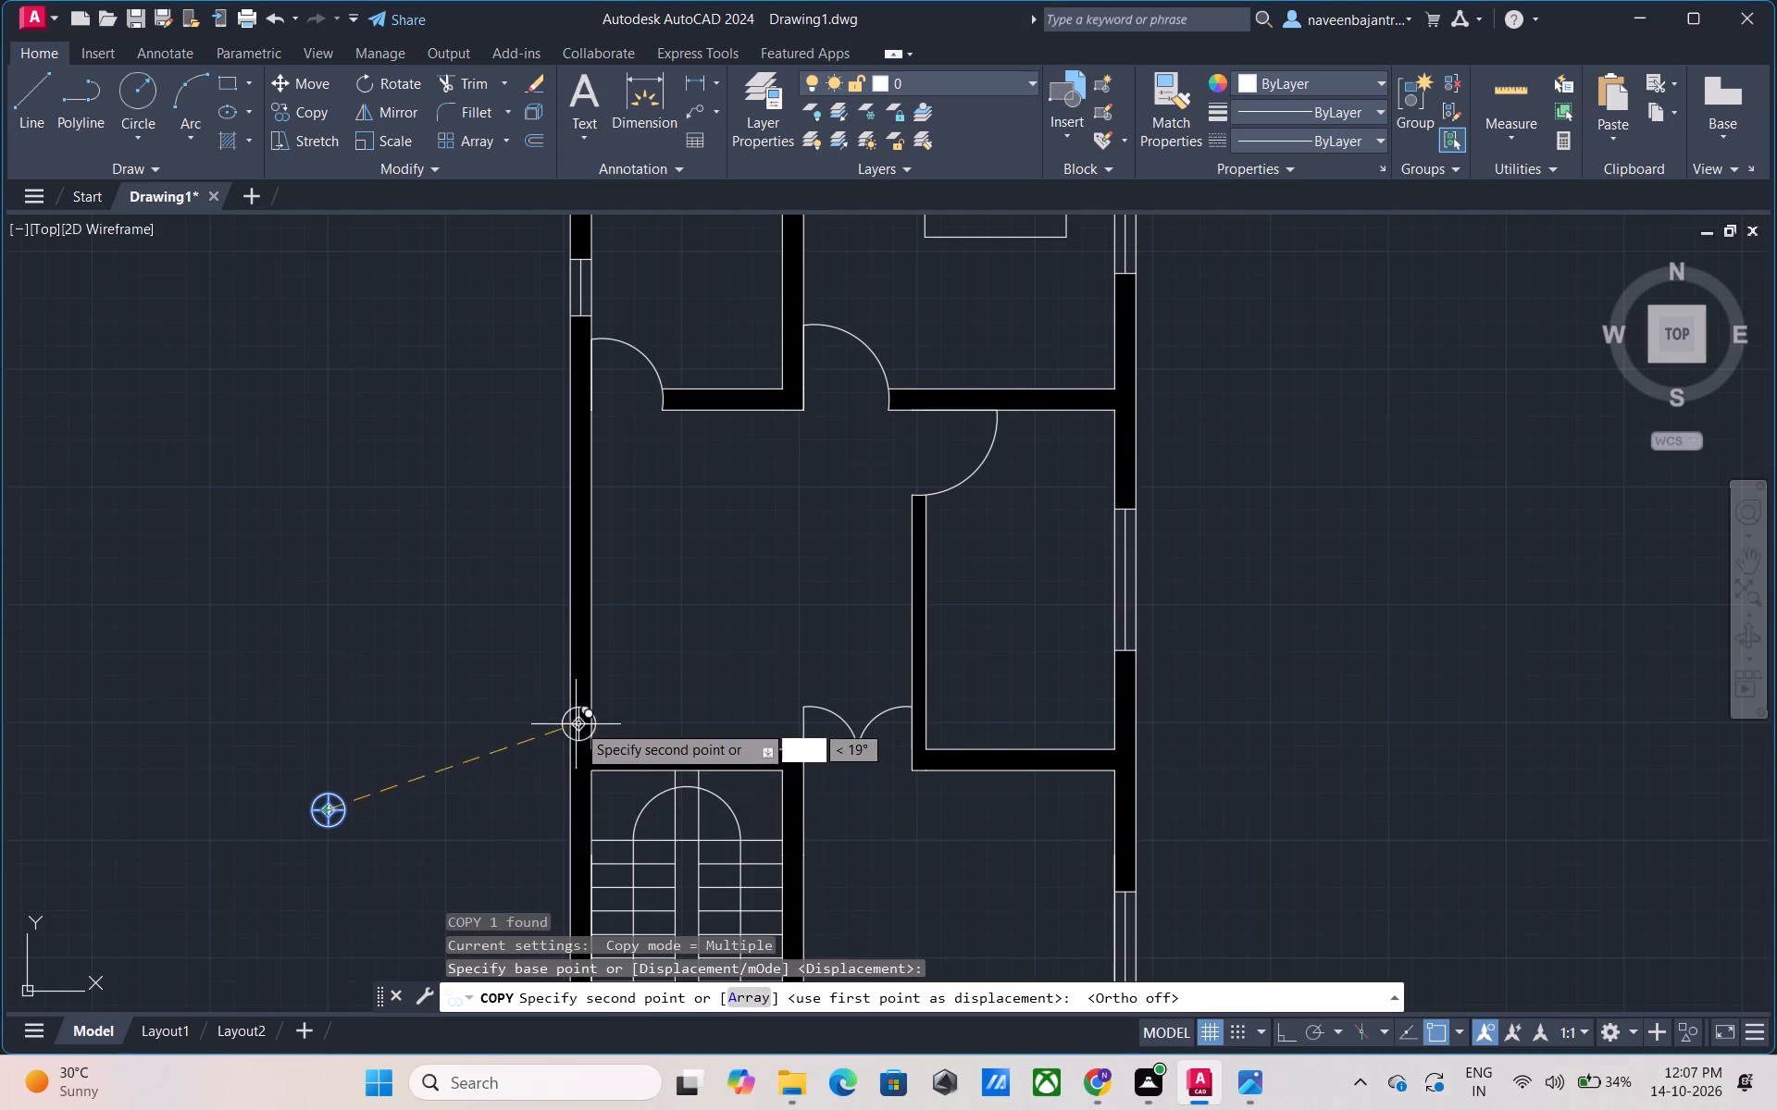
scroll(591, 717, down, 3)
scroll(697, 577, up, 3)
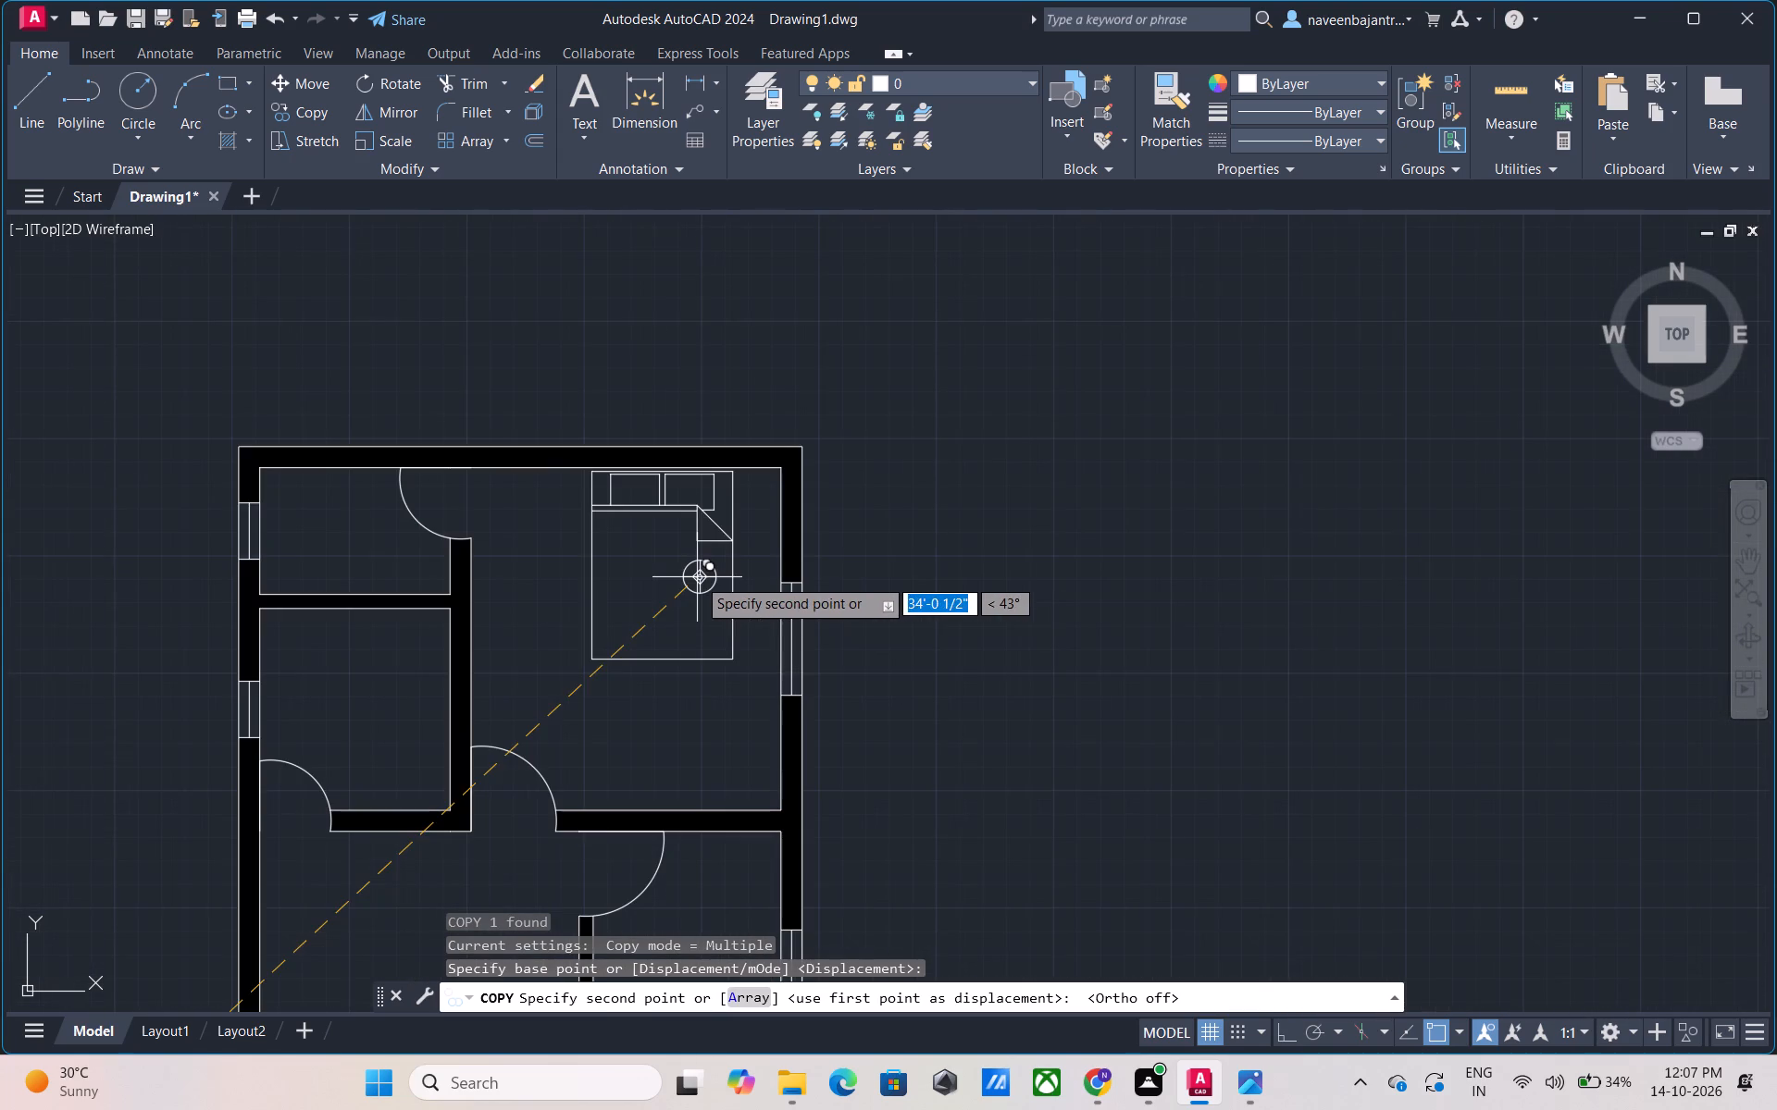
middle_drag(697, 577, 591, 732)
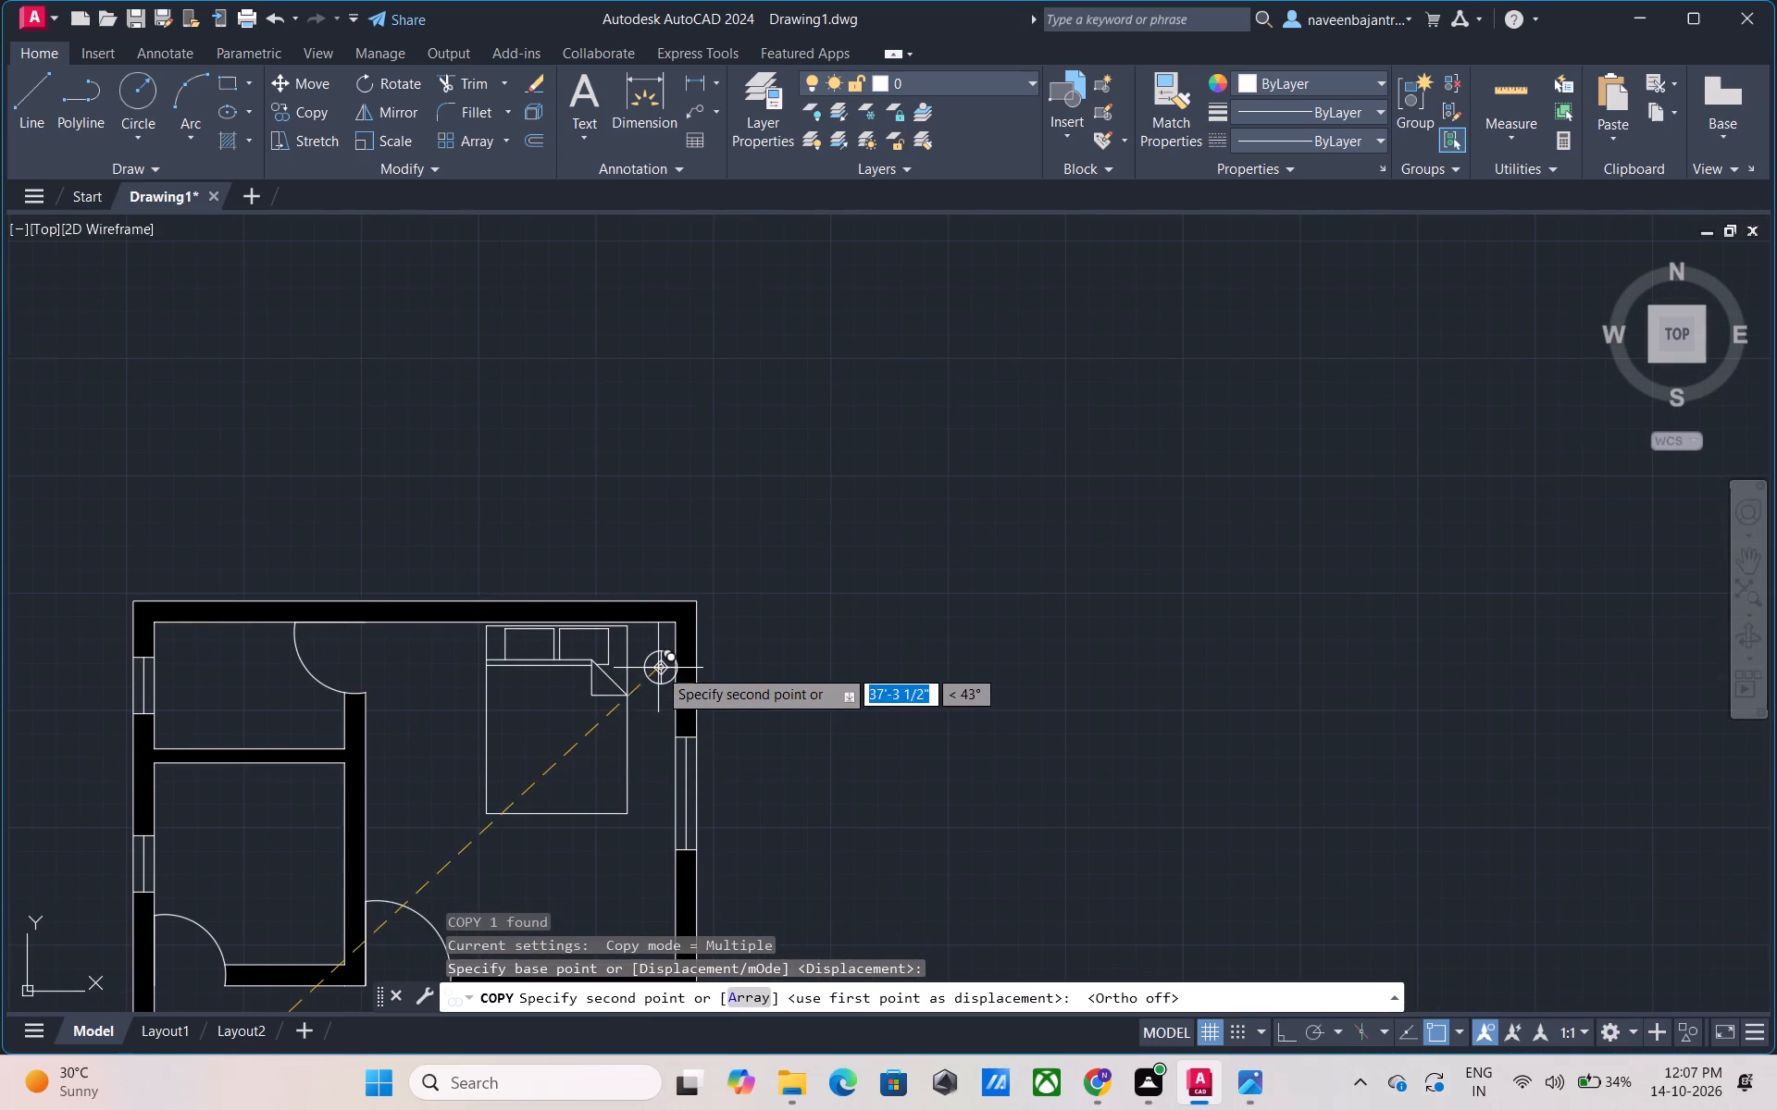
scroll(657, 665, up, 4)
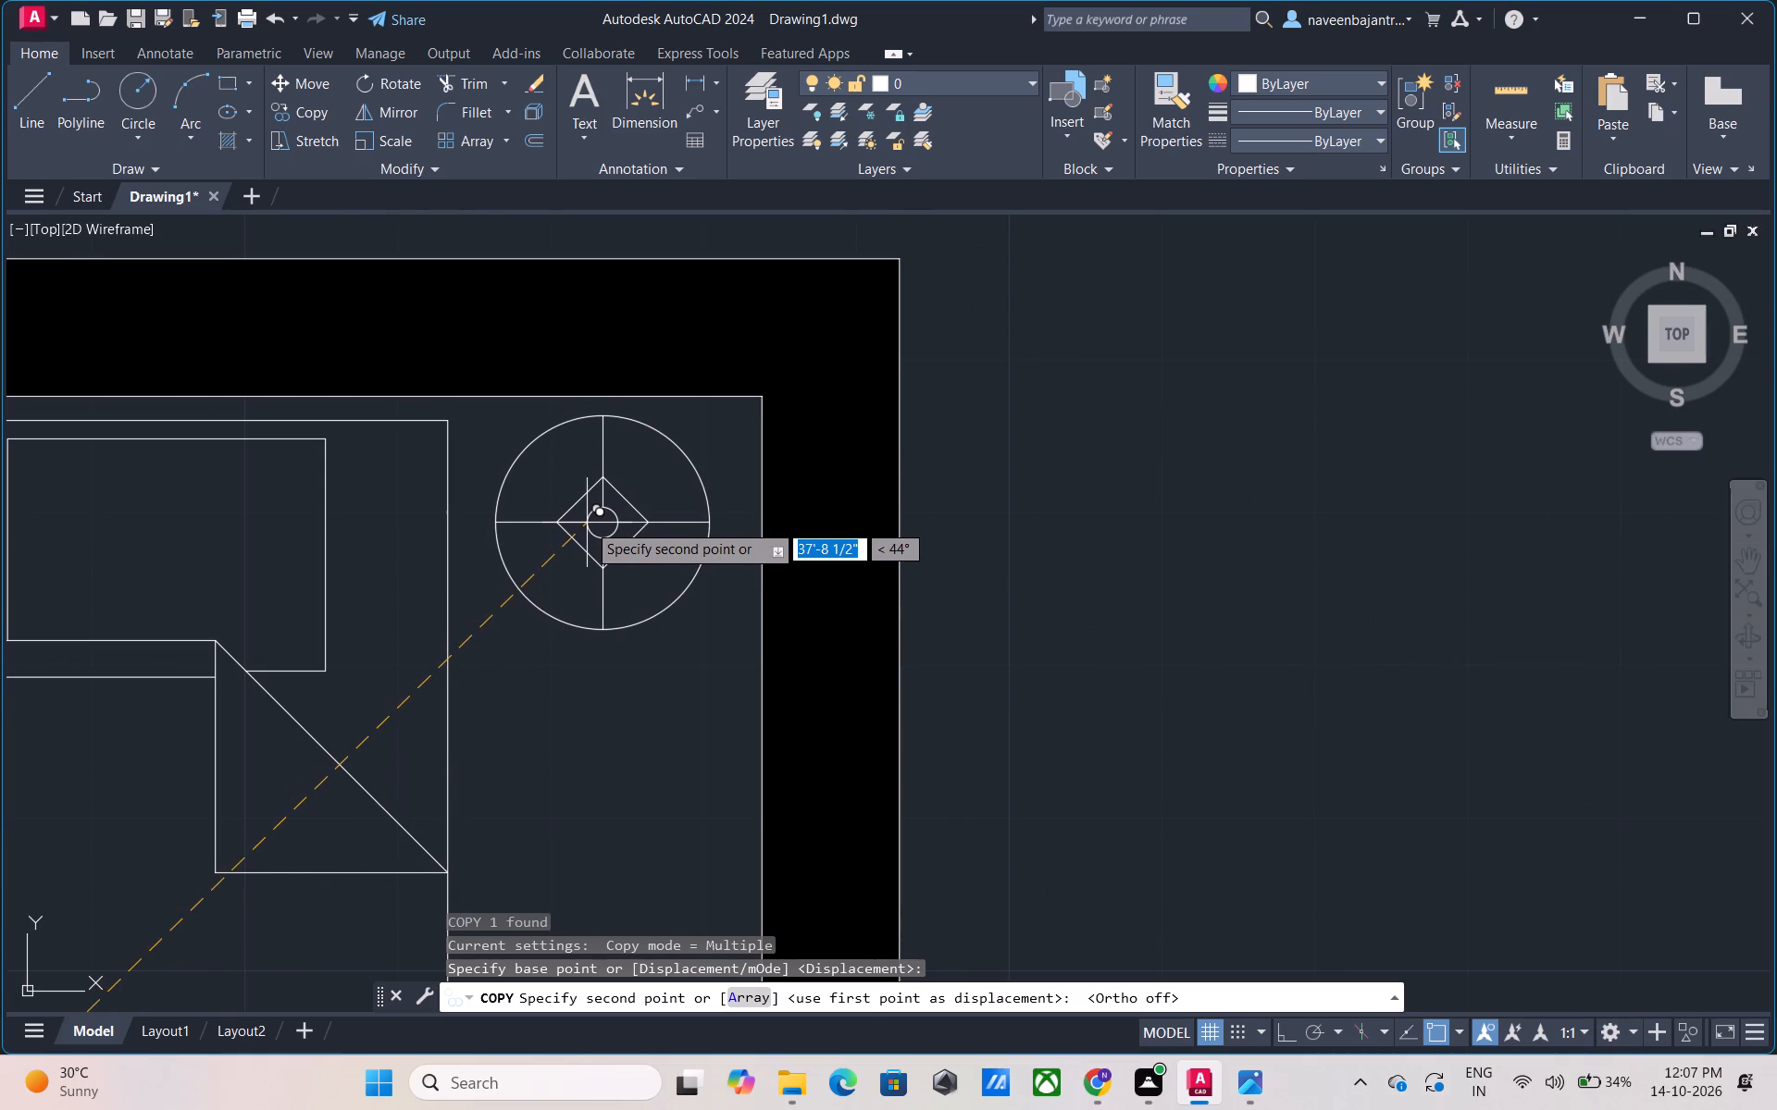
click(587, 523)
scroll(580, 532, down, 2)
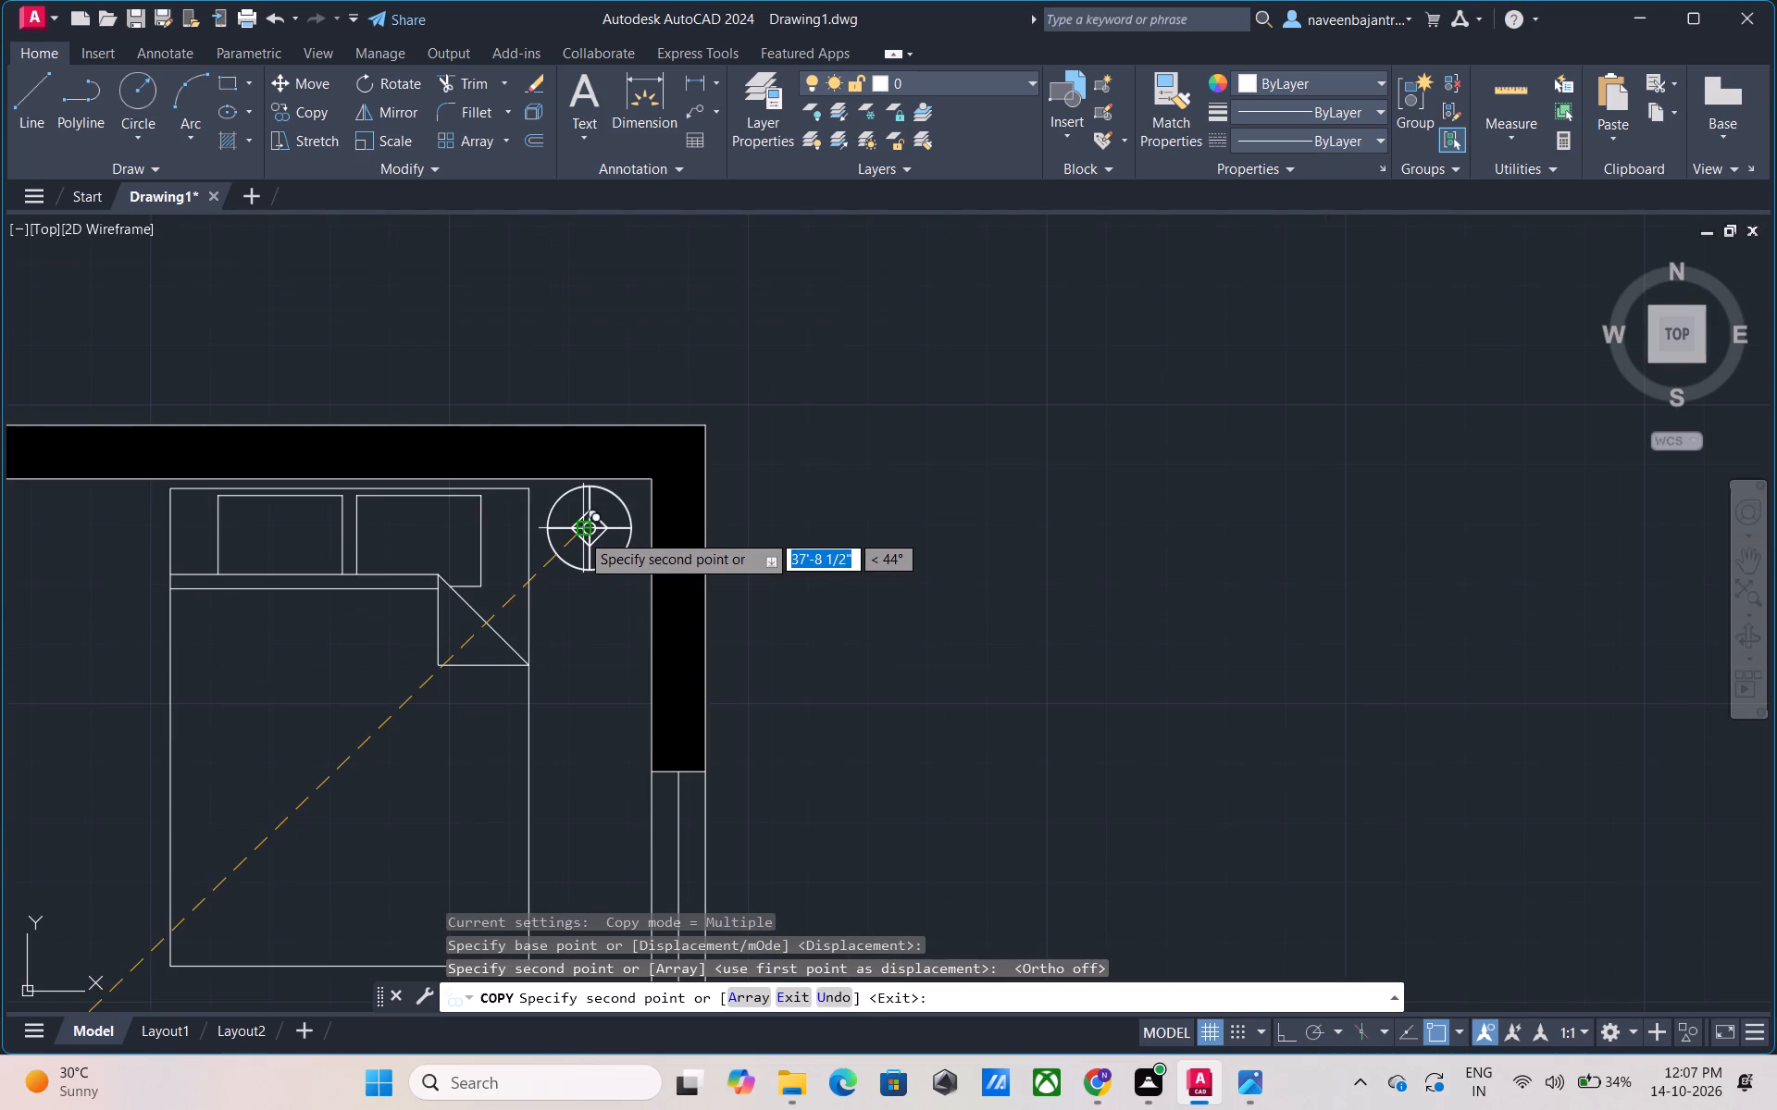
middle_drag(56, 532, 701, 636)
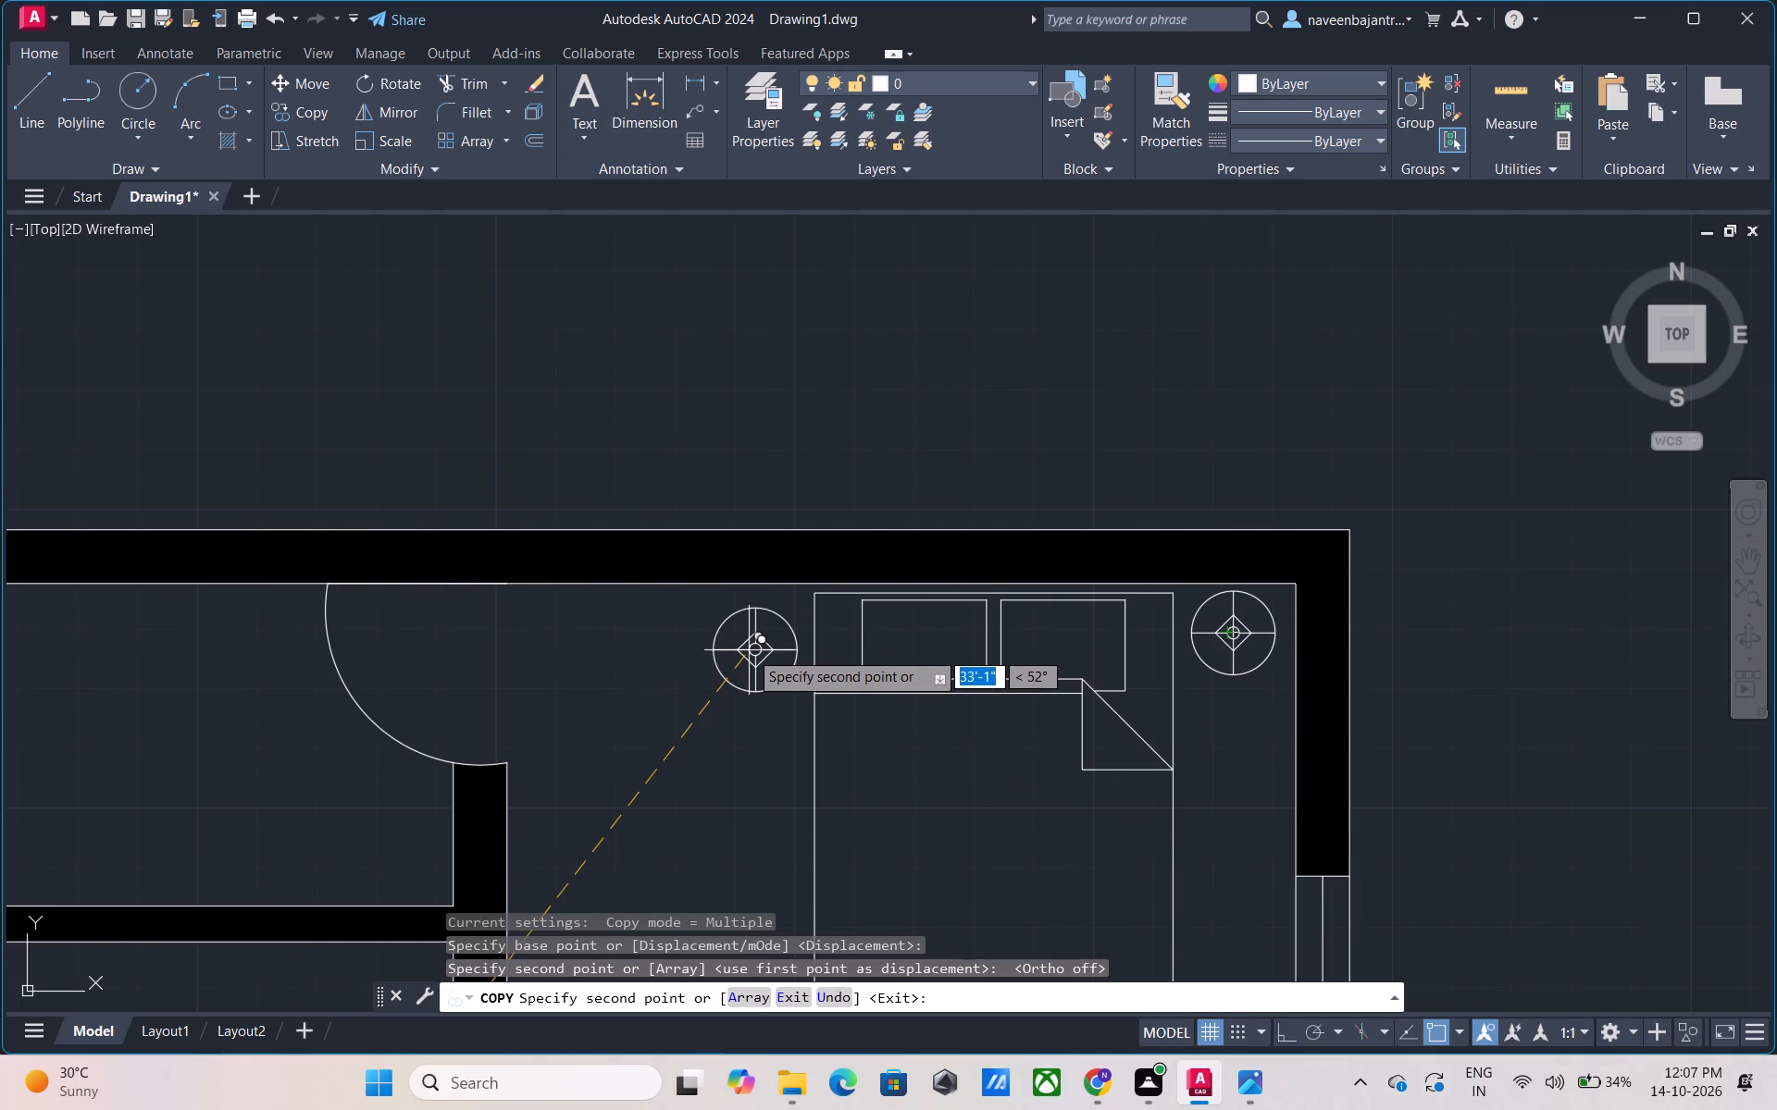
click(749, 642)
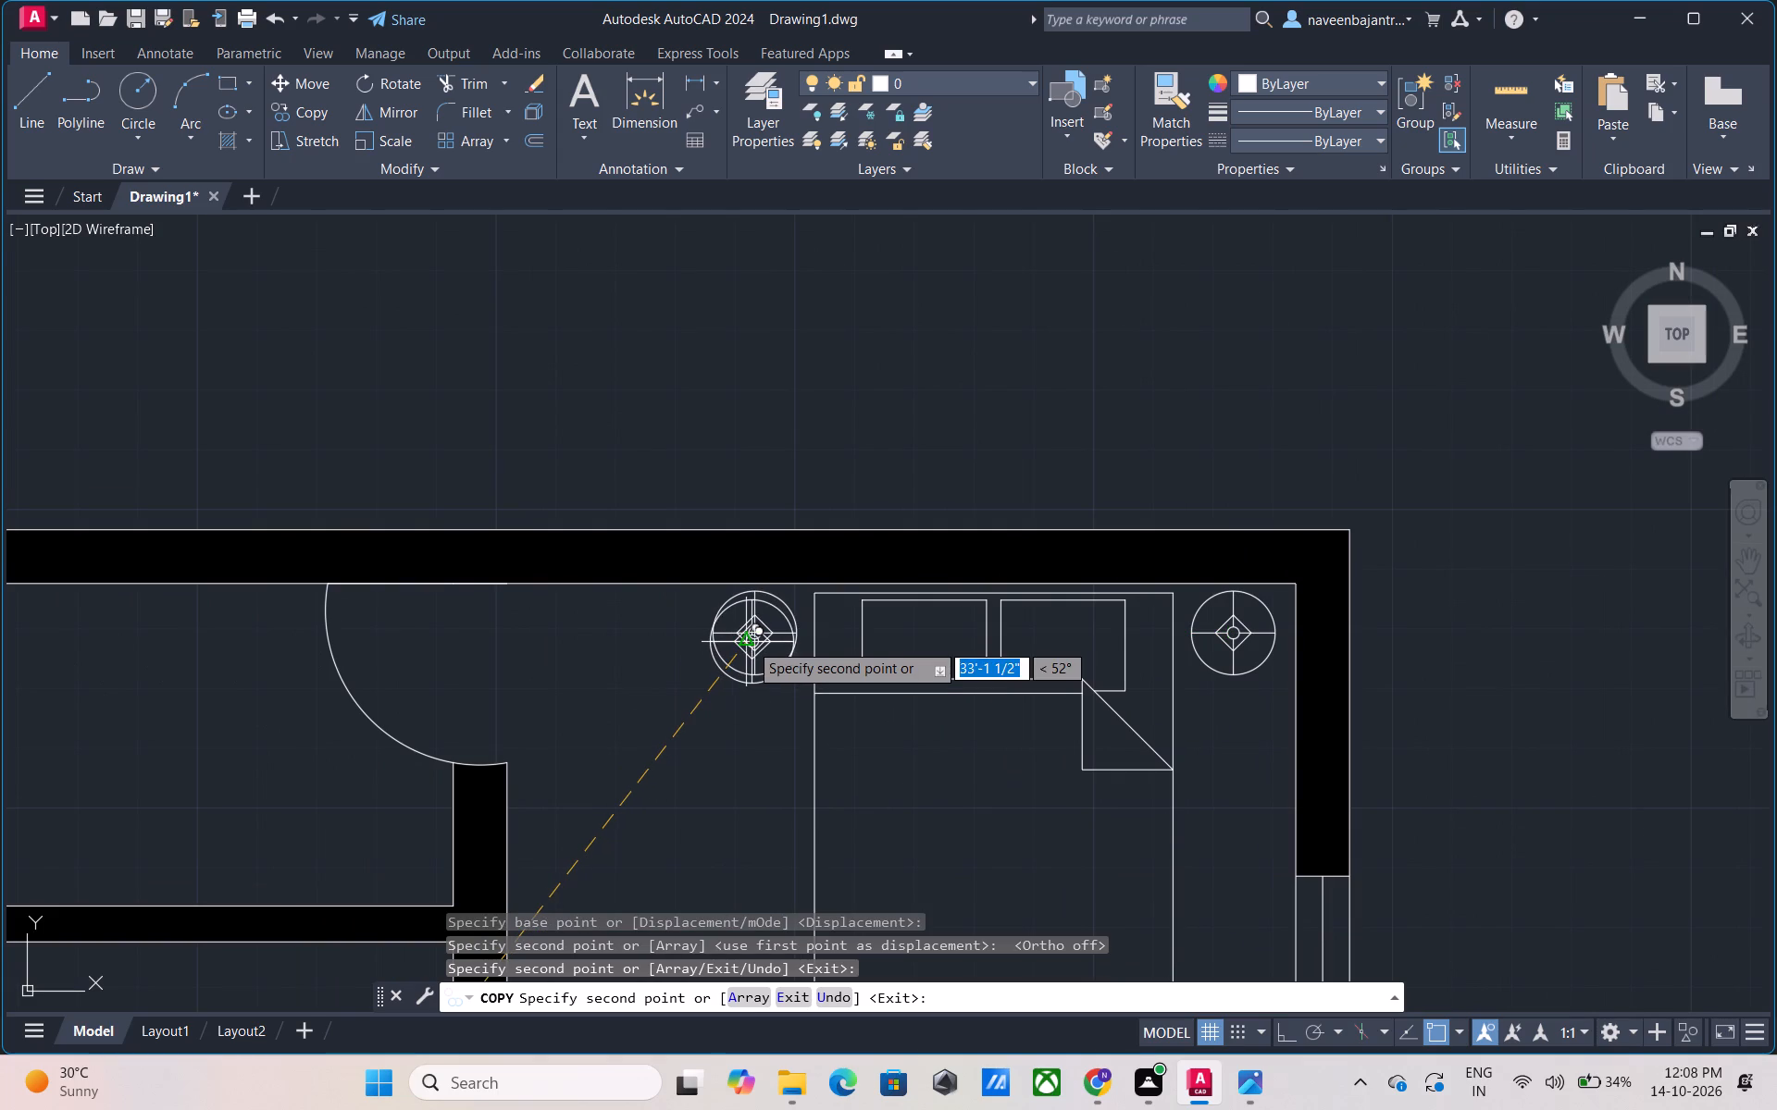
key(Escape)
Draw a 6'-8" horizontal line across the small room beside the double door, a little above its lower wall.
scroll(691, 700, down, 3)
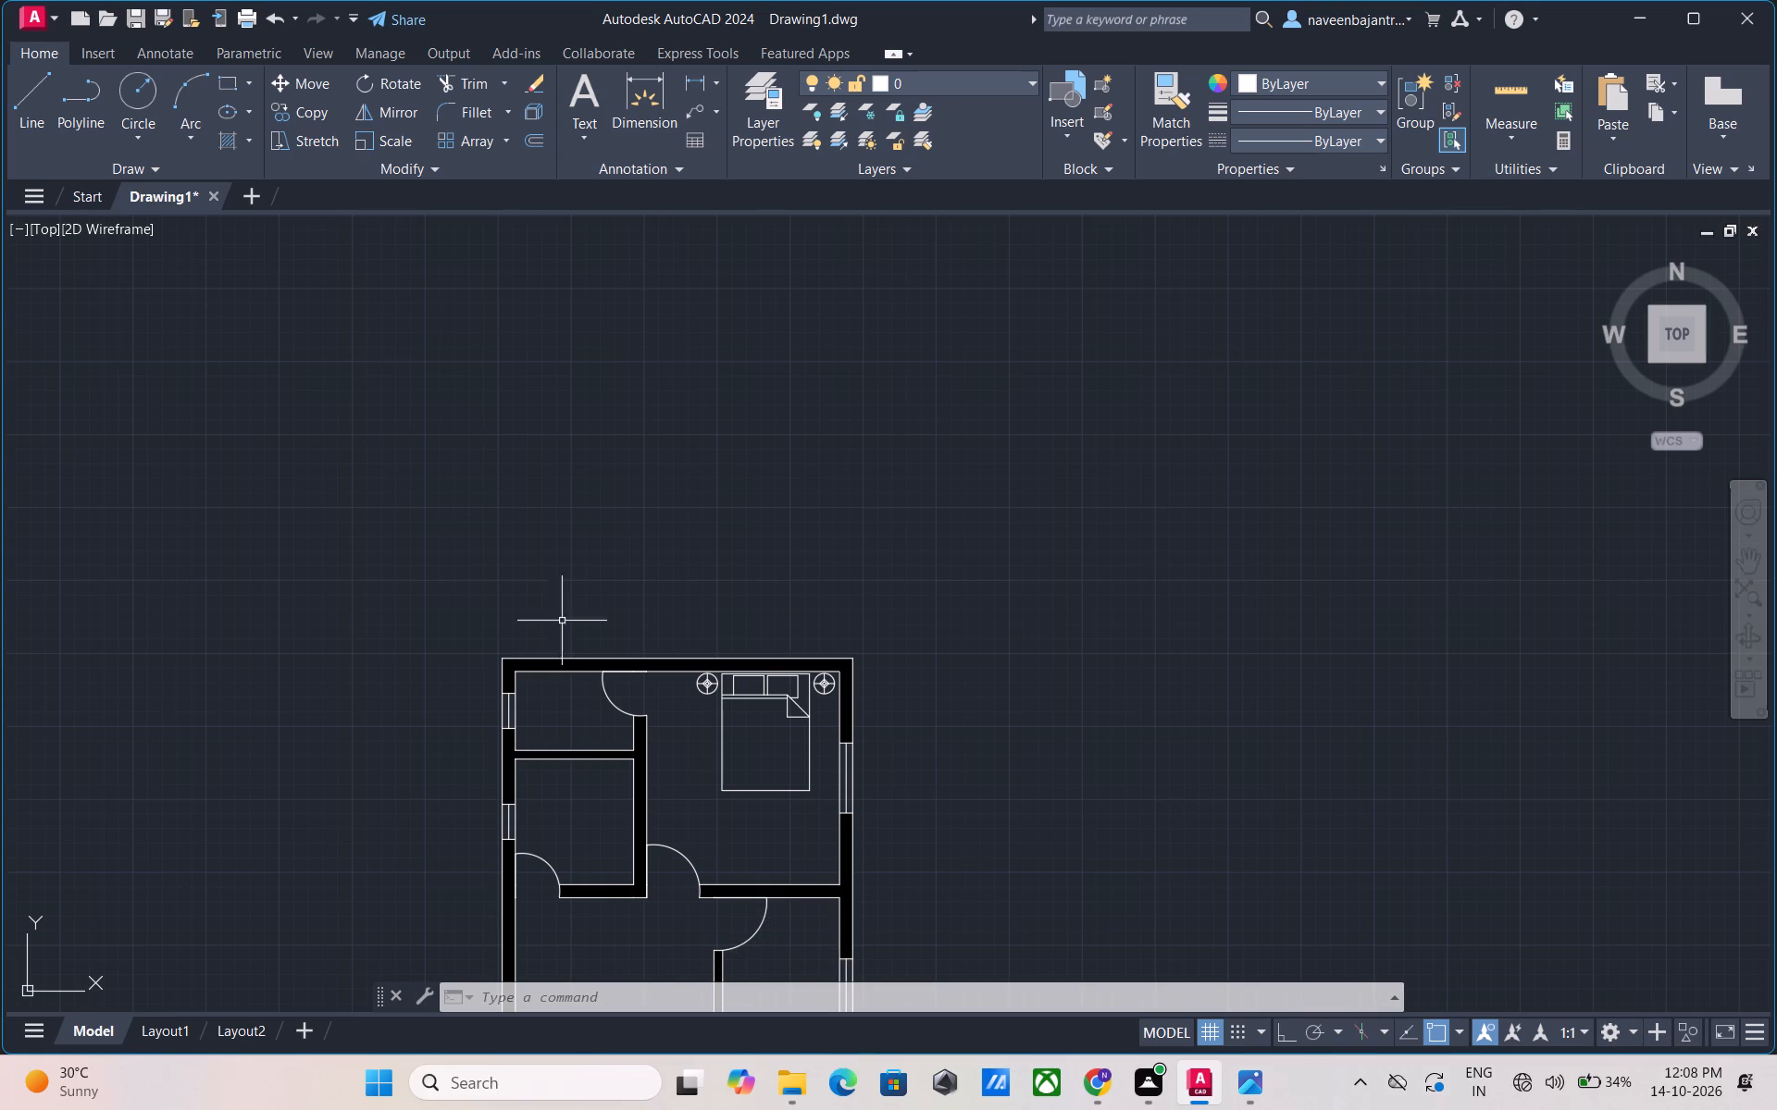
middle_drag(718, 854, 726, 820)
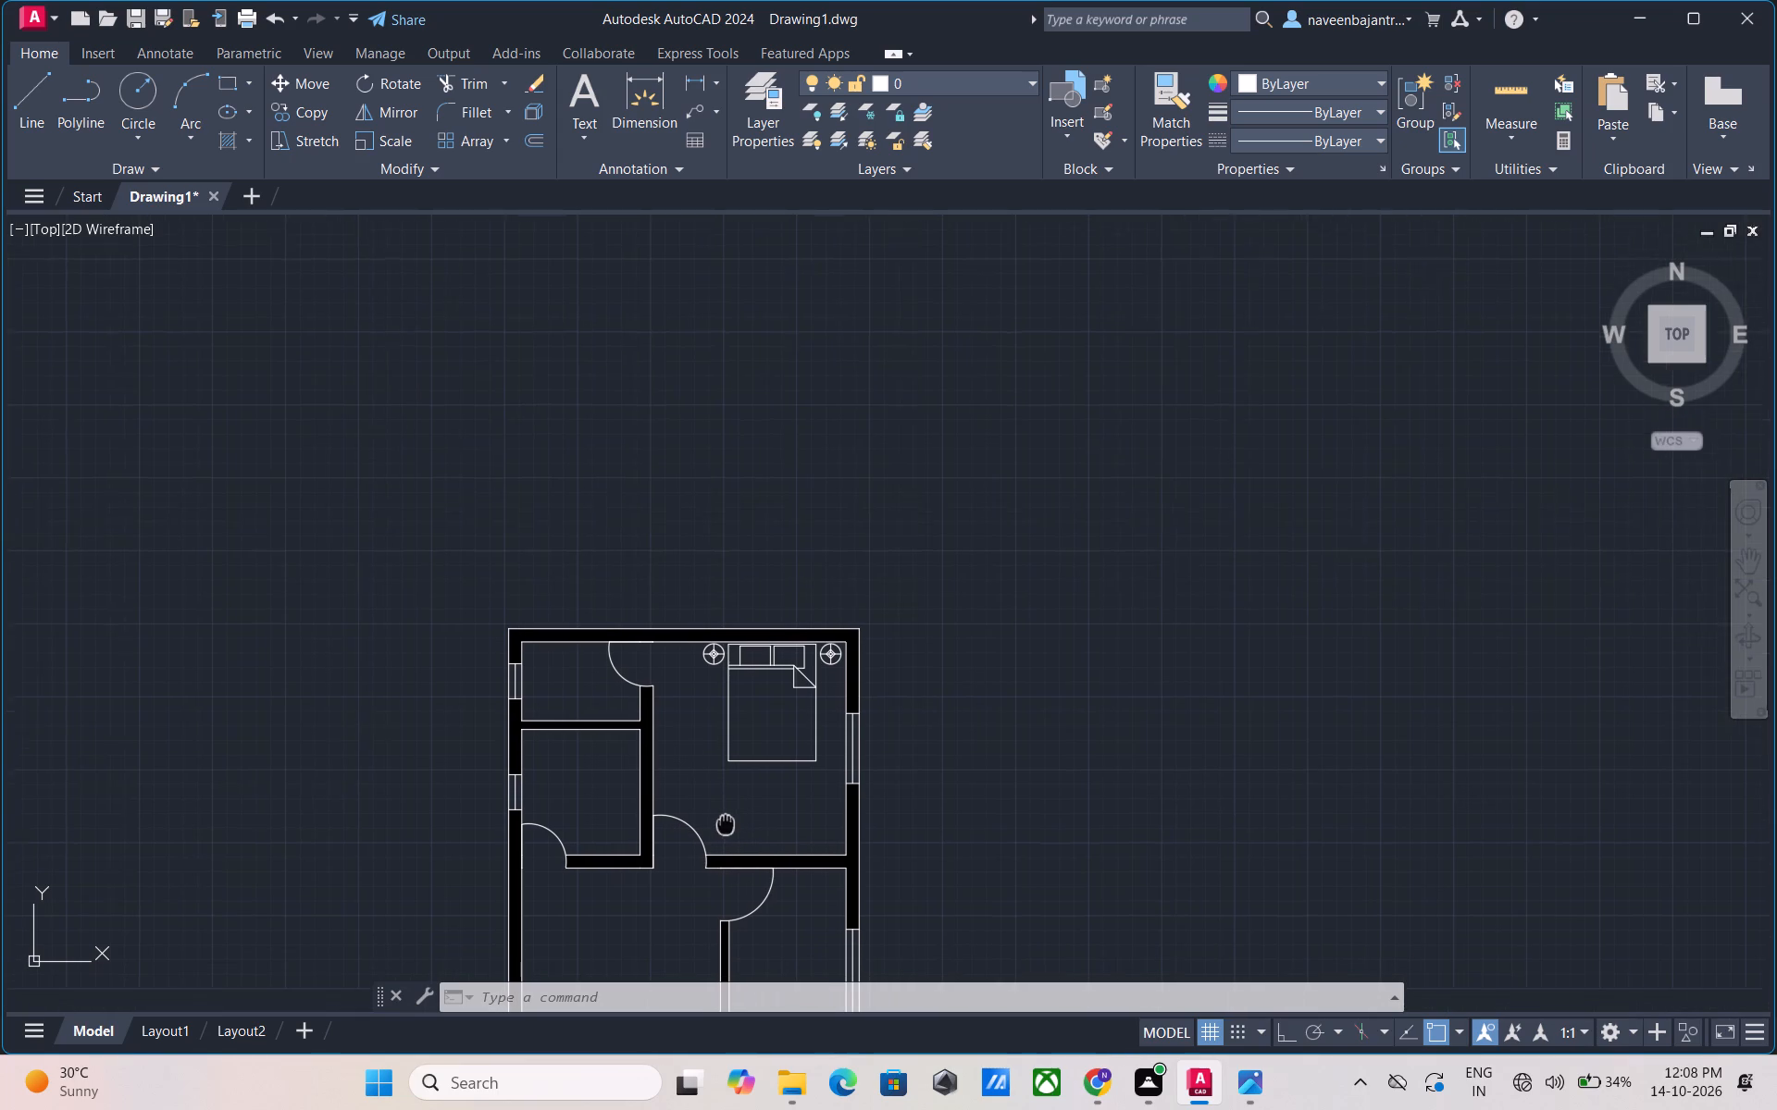
middle_drag(726, 820, 727, 811)
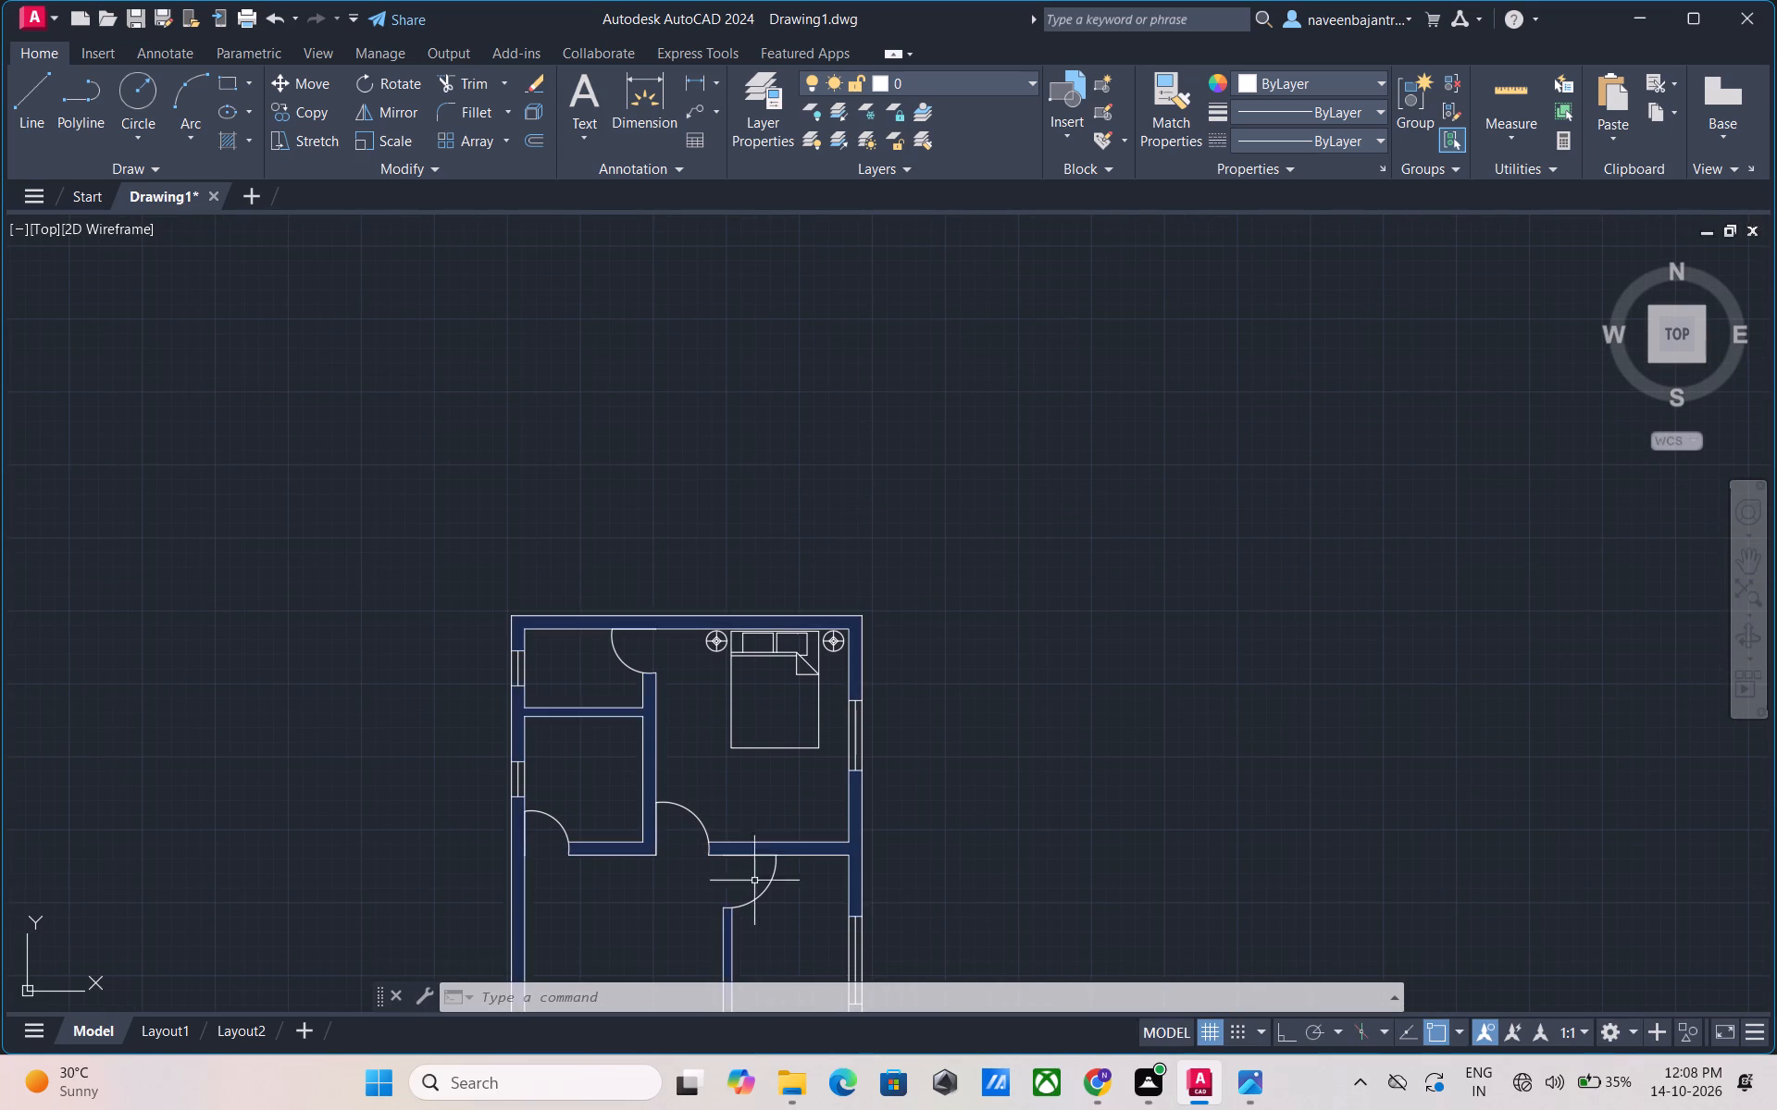
middle_drag(772, 929, 733, 721)
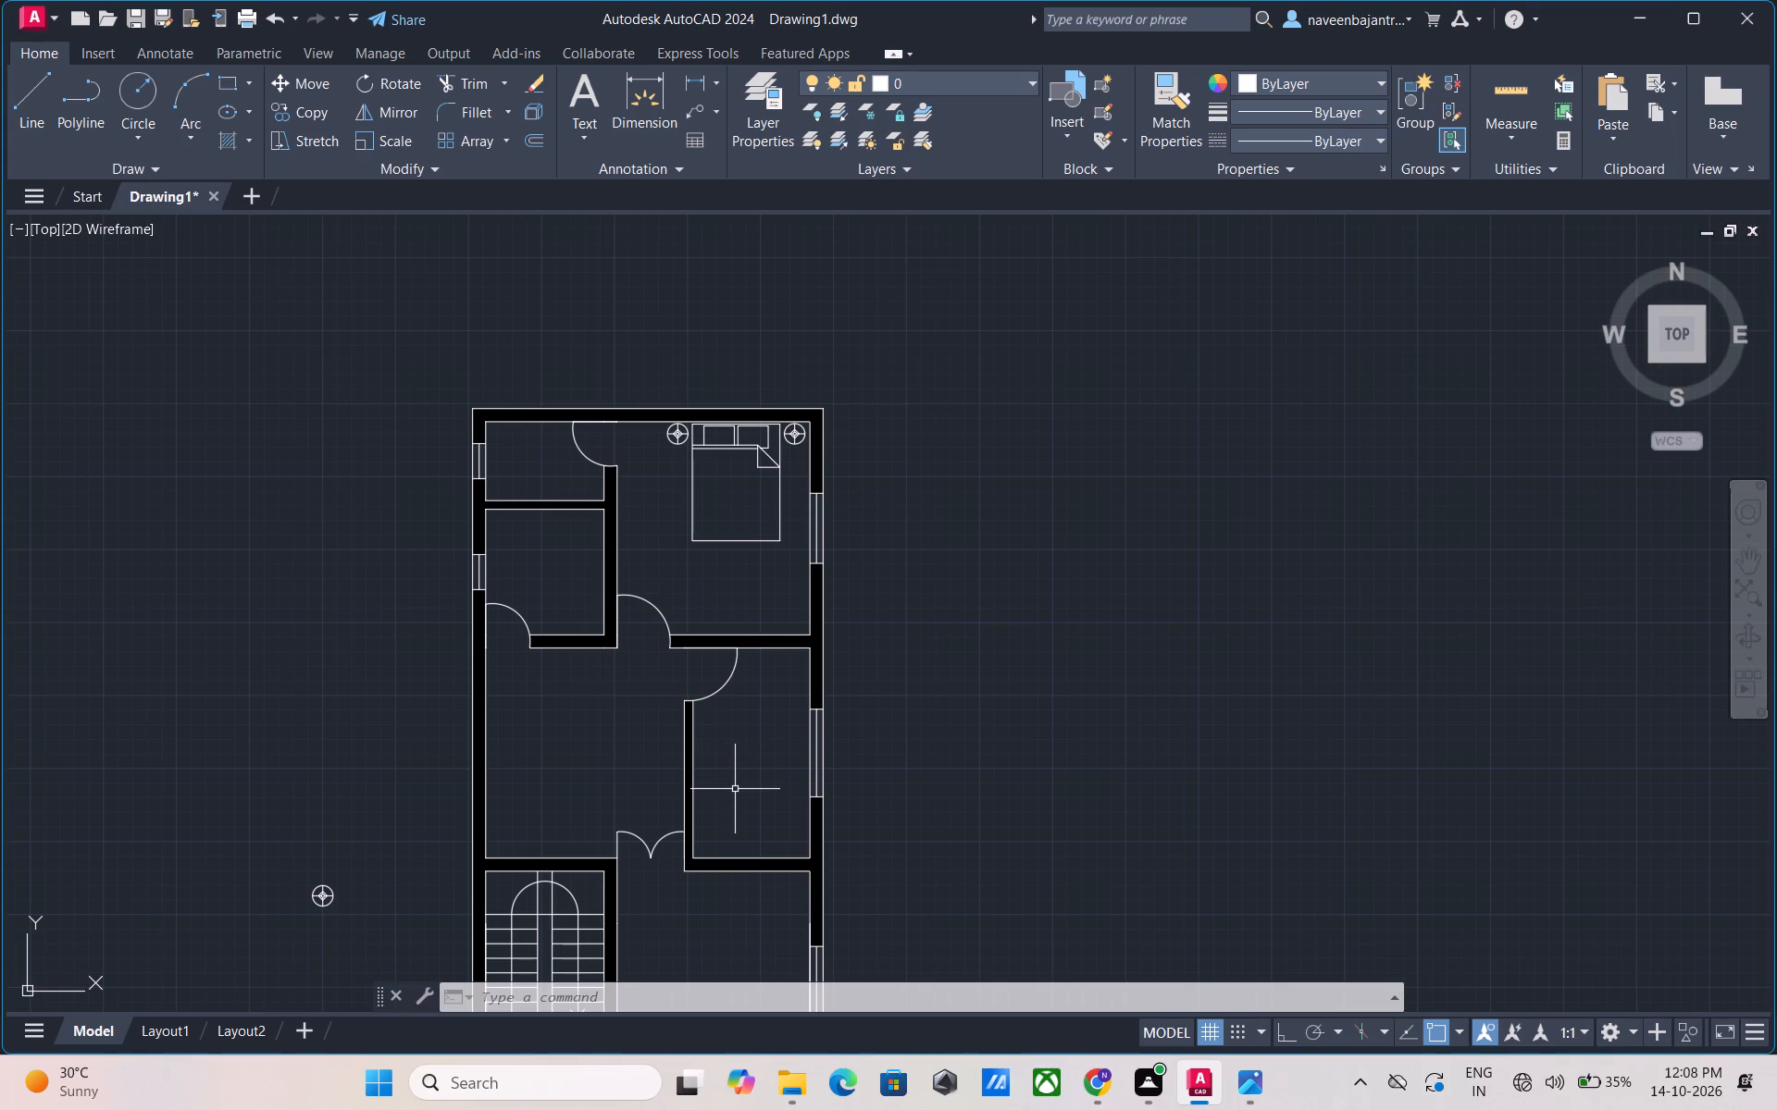
key(Escape)
text(L)
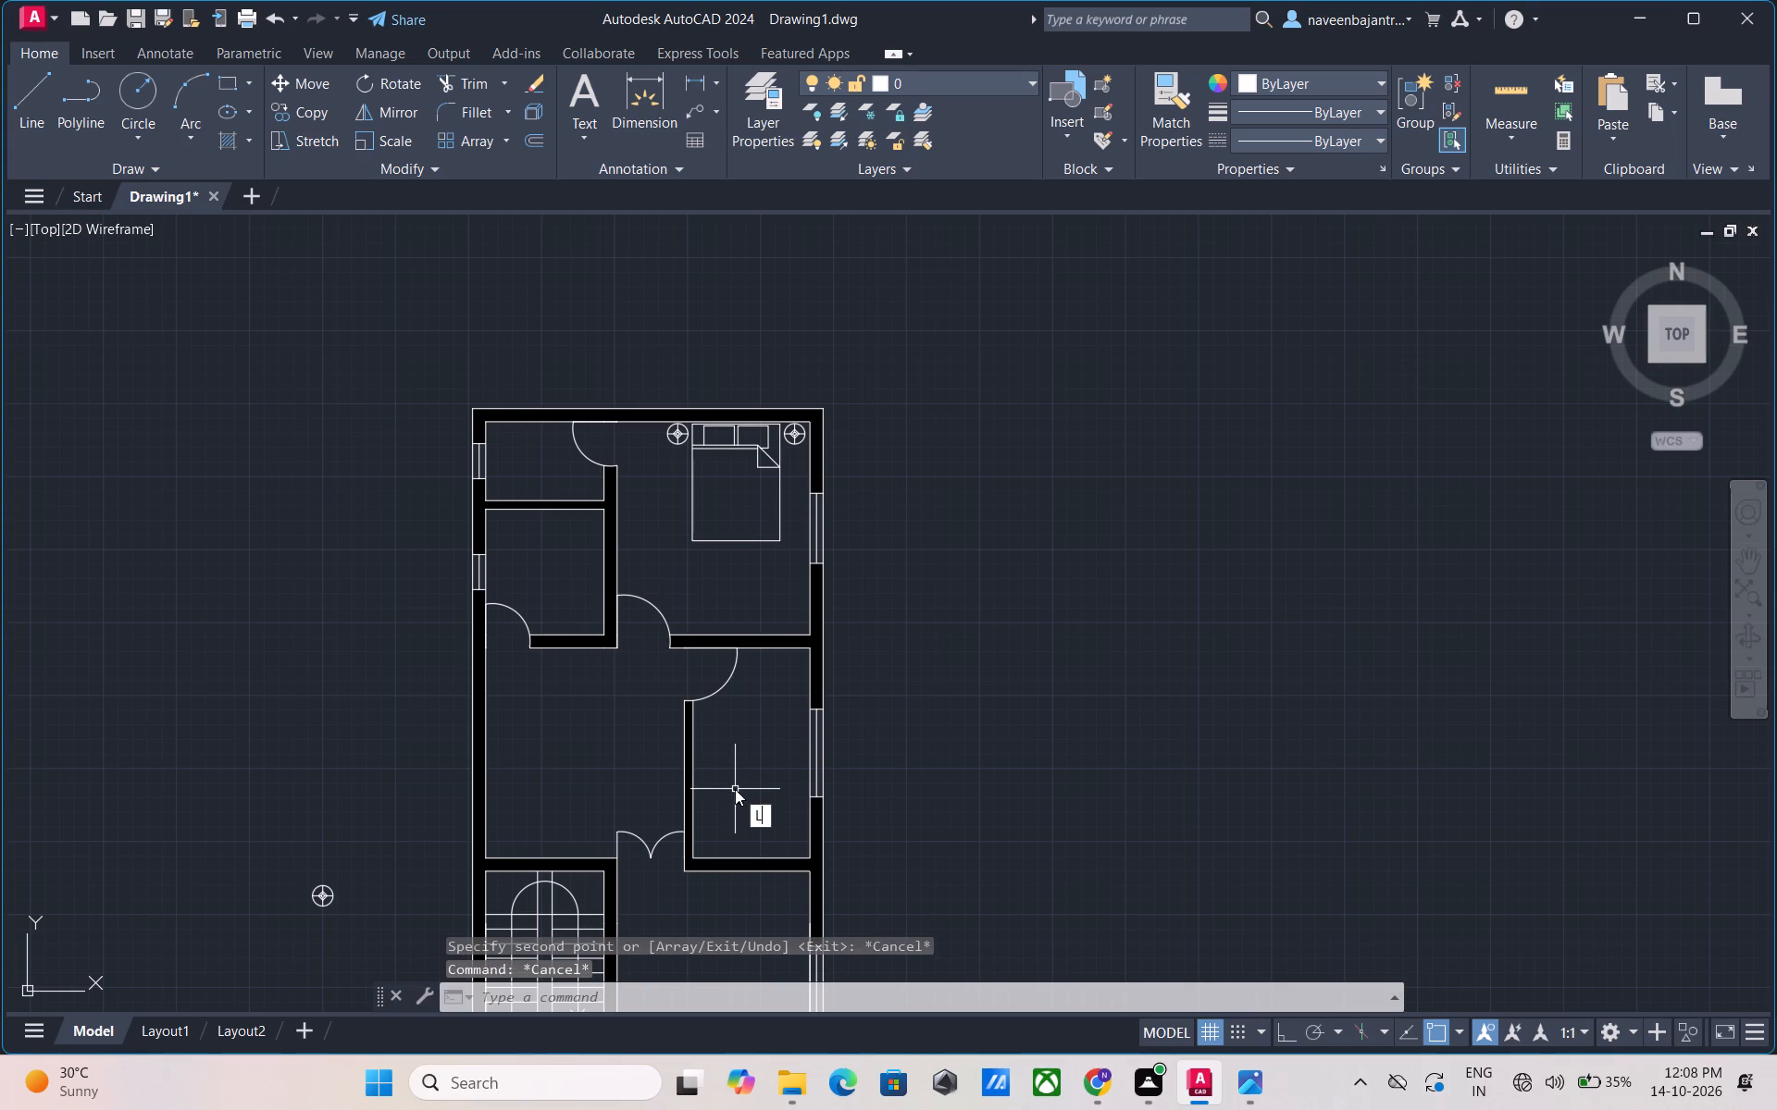
key(space)
scroll(703, 845, up, 3)
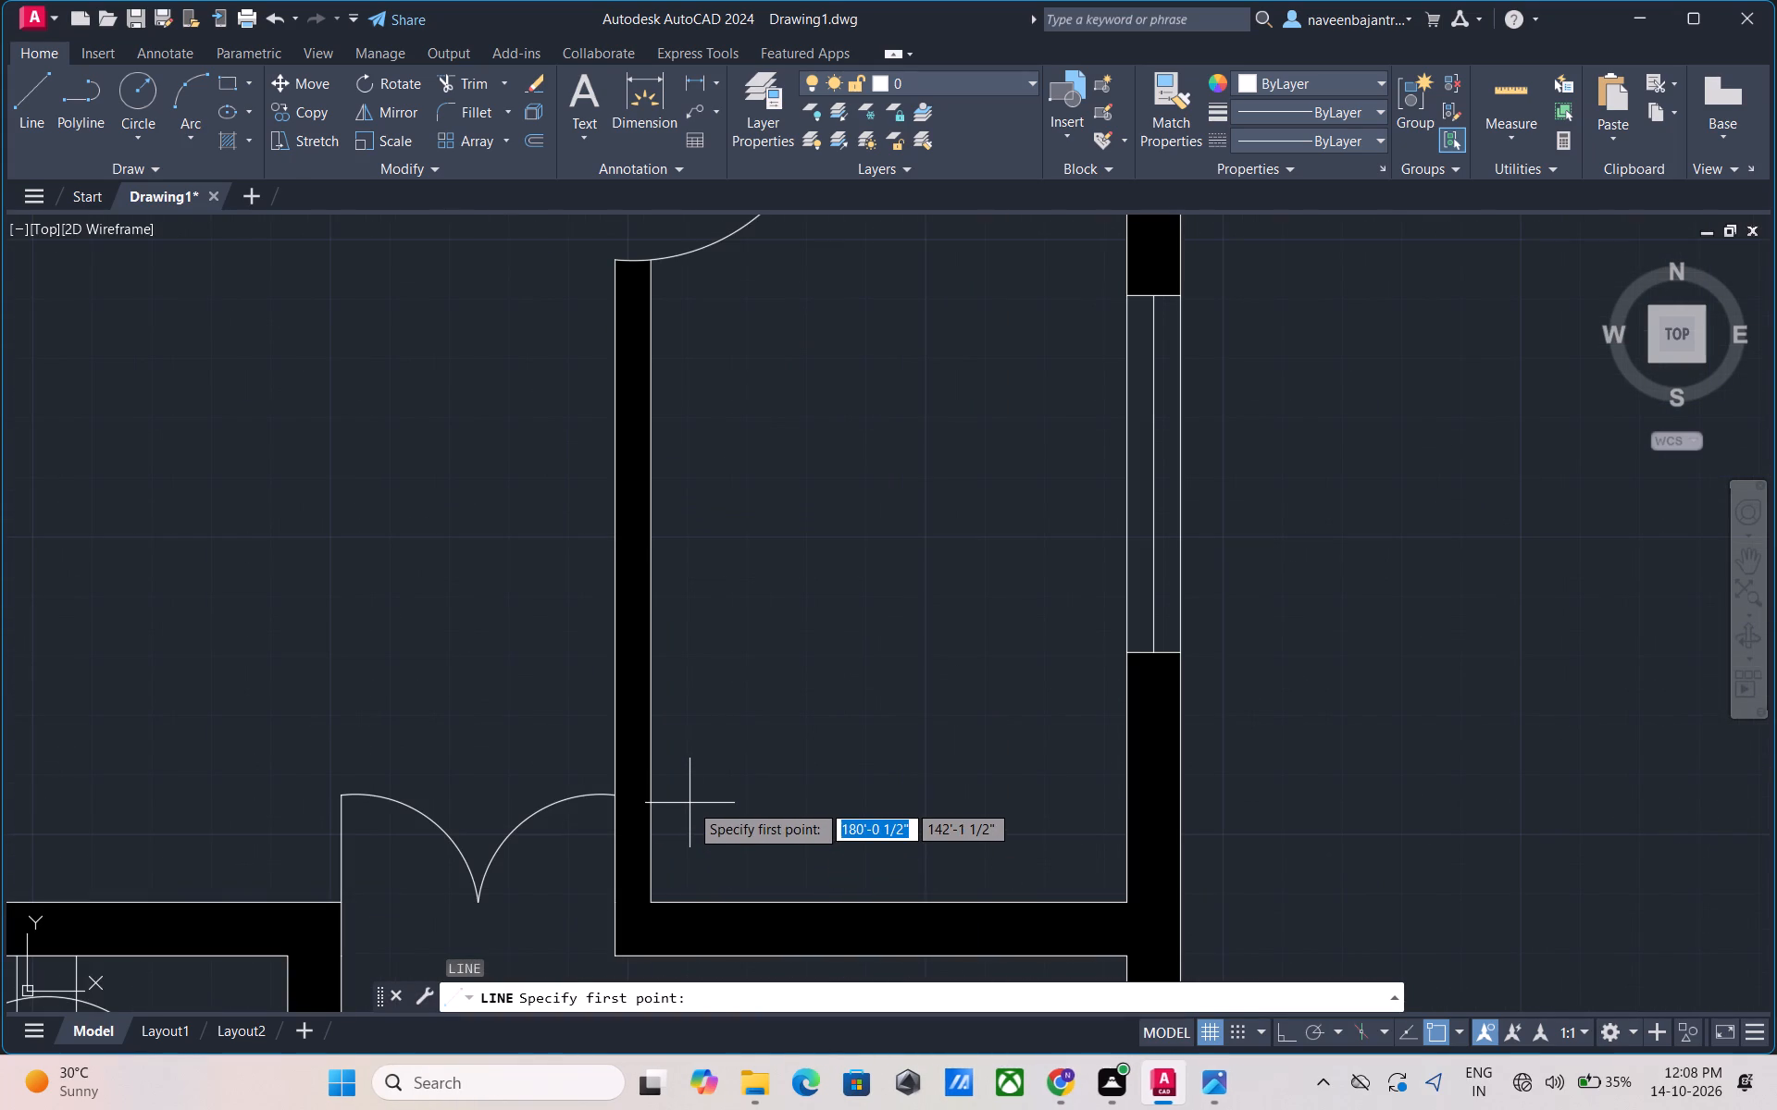
click(652, 756)
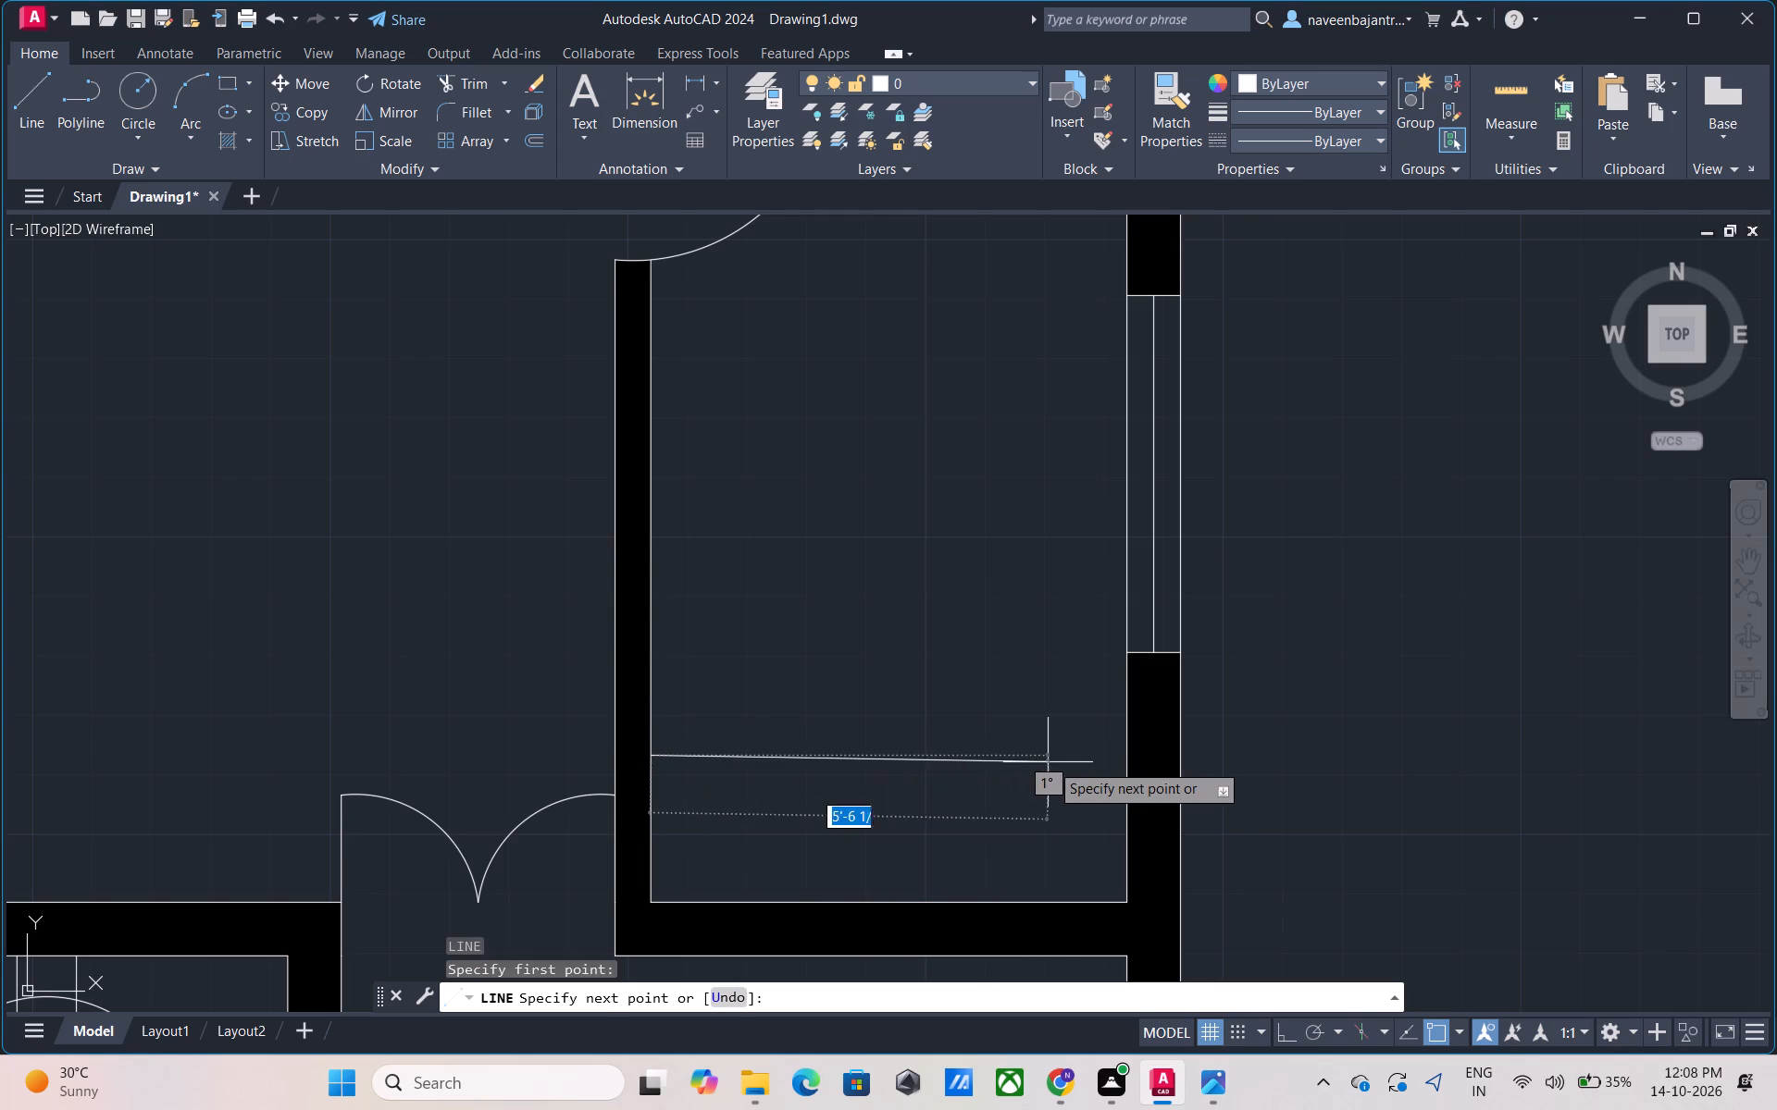
click(1124, 762)
key(Escape)
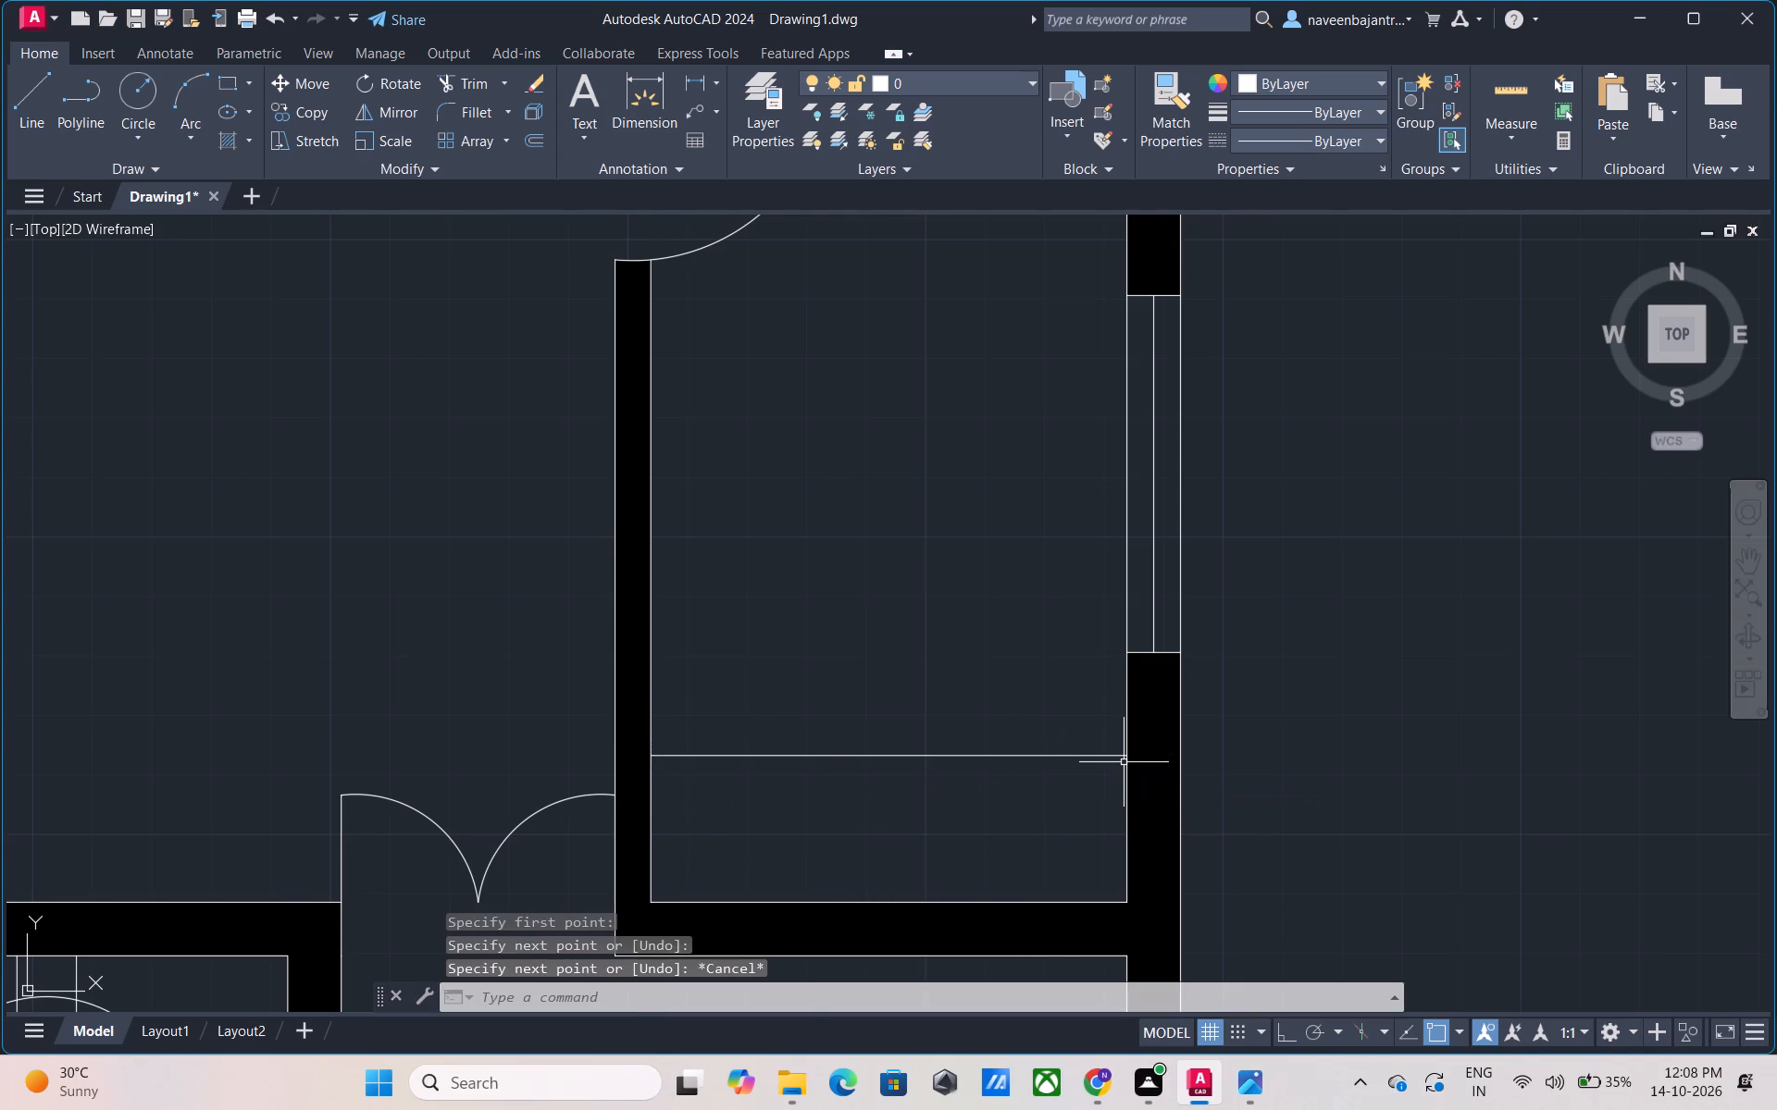
Draw a vertical line about 10'-10" long from the small room's upper wall past the horizontal line, parallel to the window wall, with Ortho on.
scroll(1124, 762, down, 2)
text(L)
key(space)
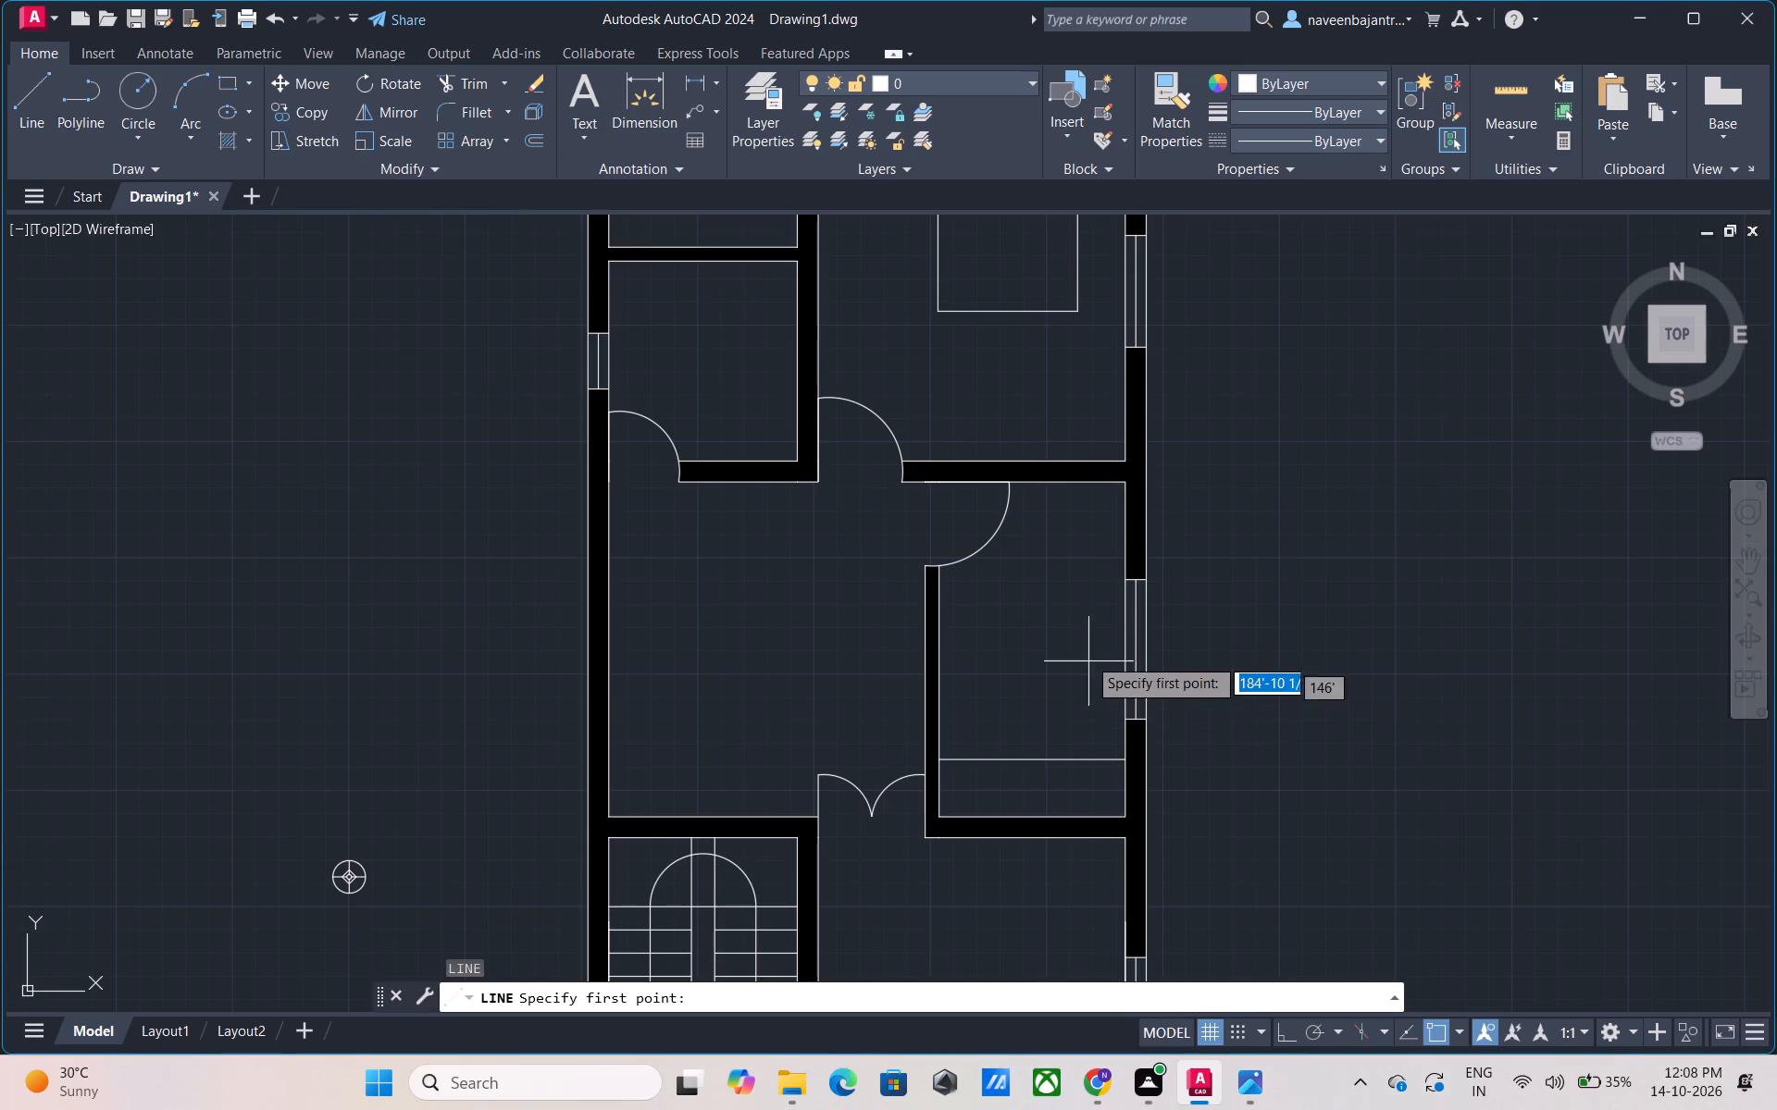
click(1077, 481)
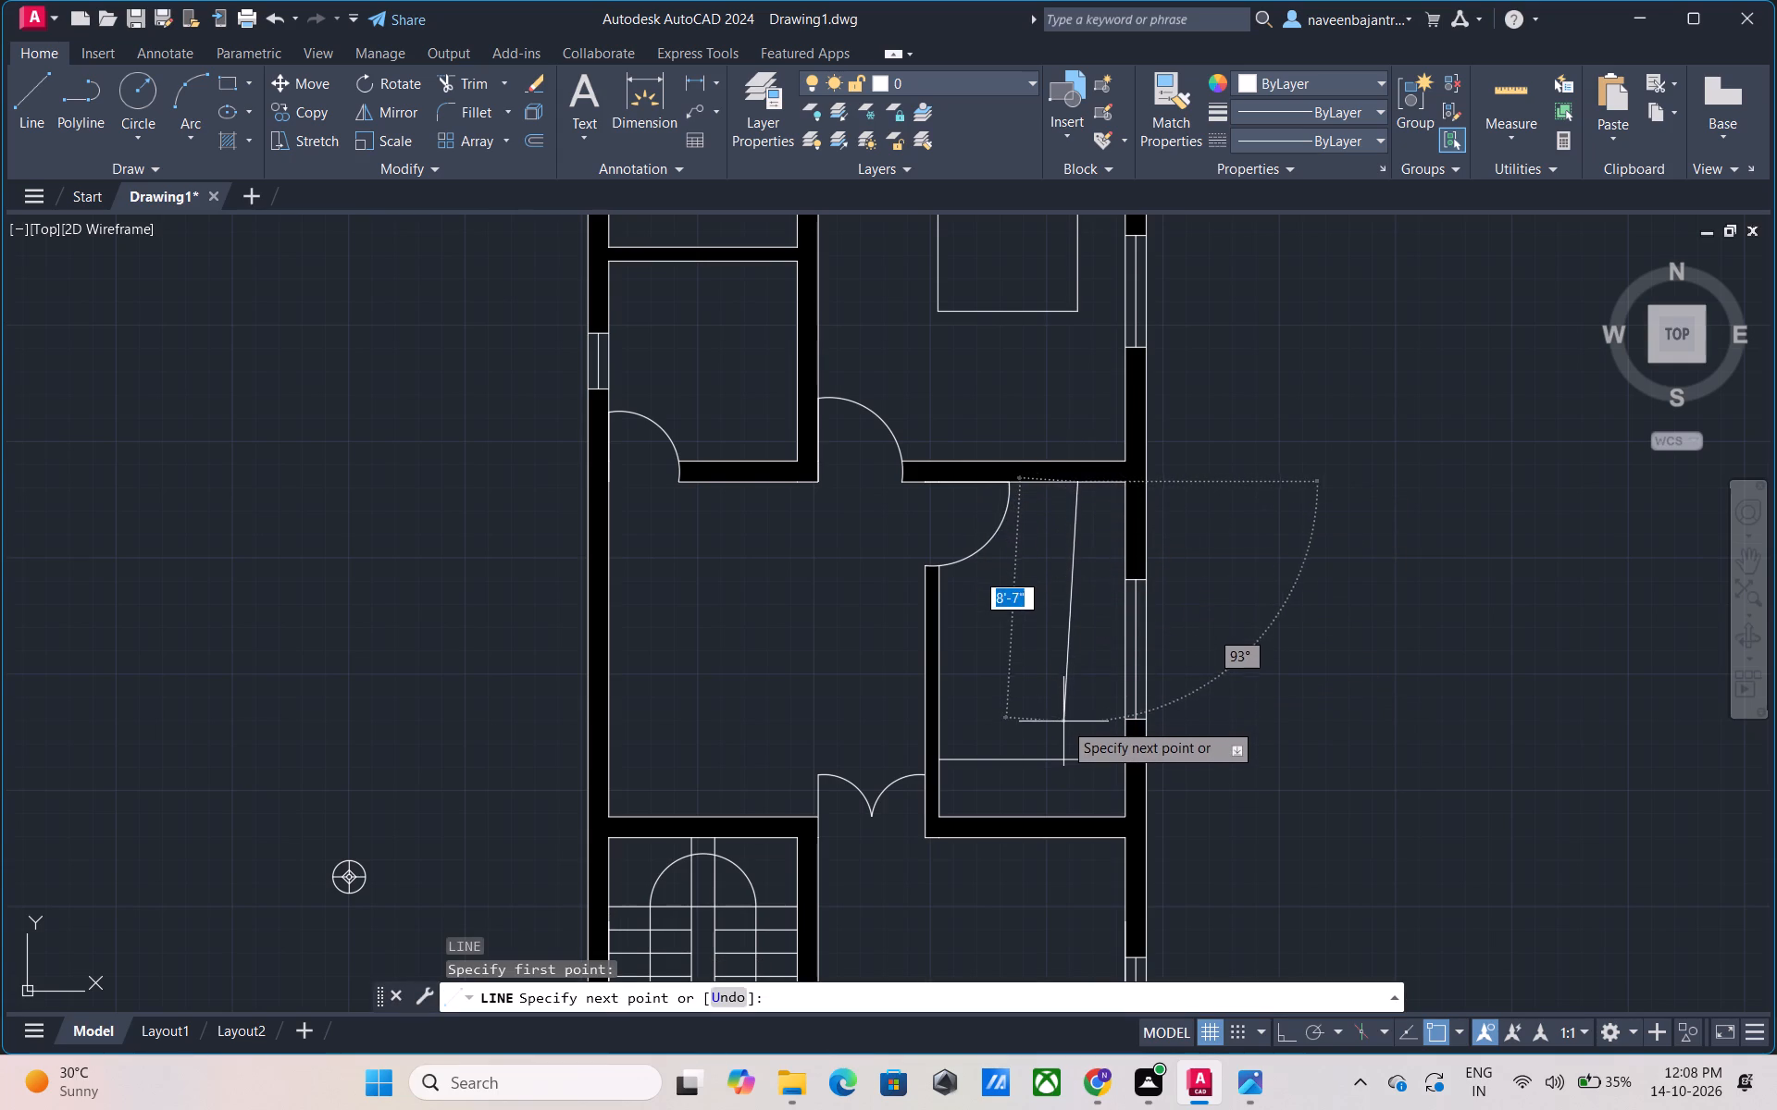
key(F8)
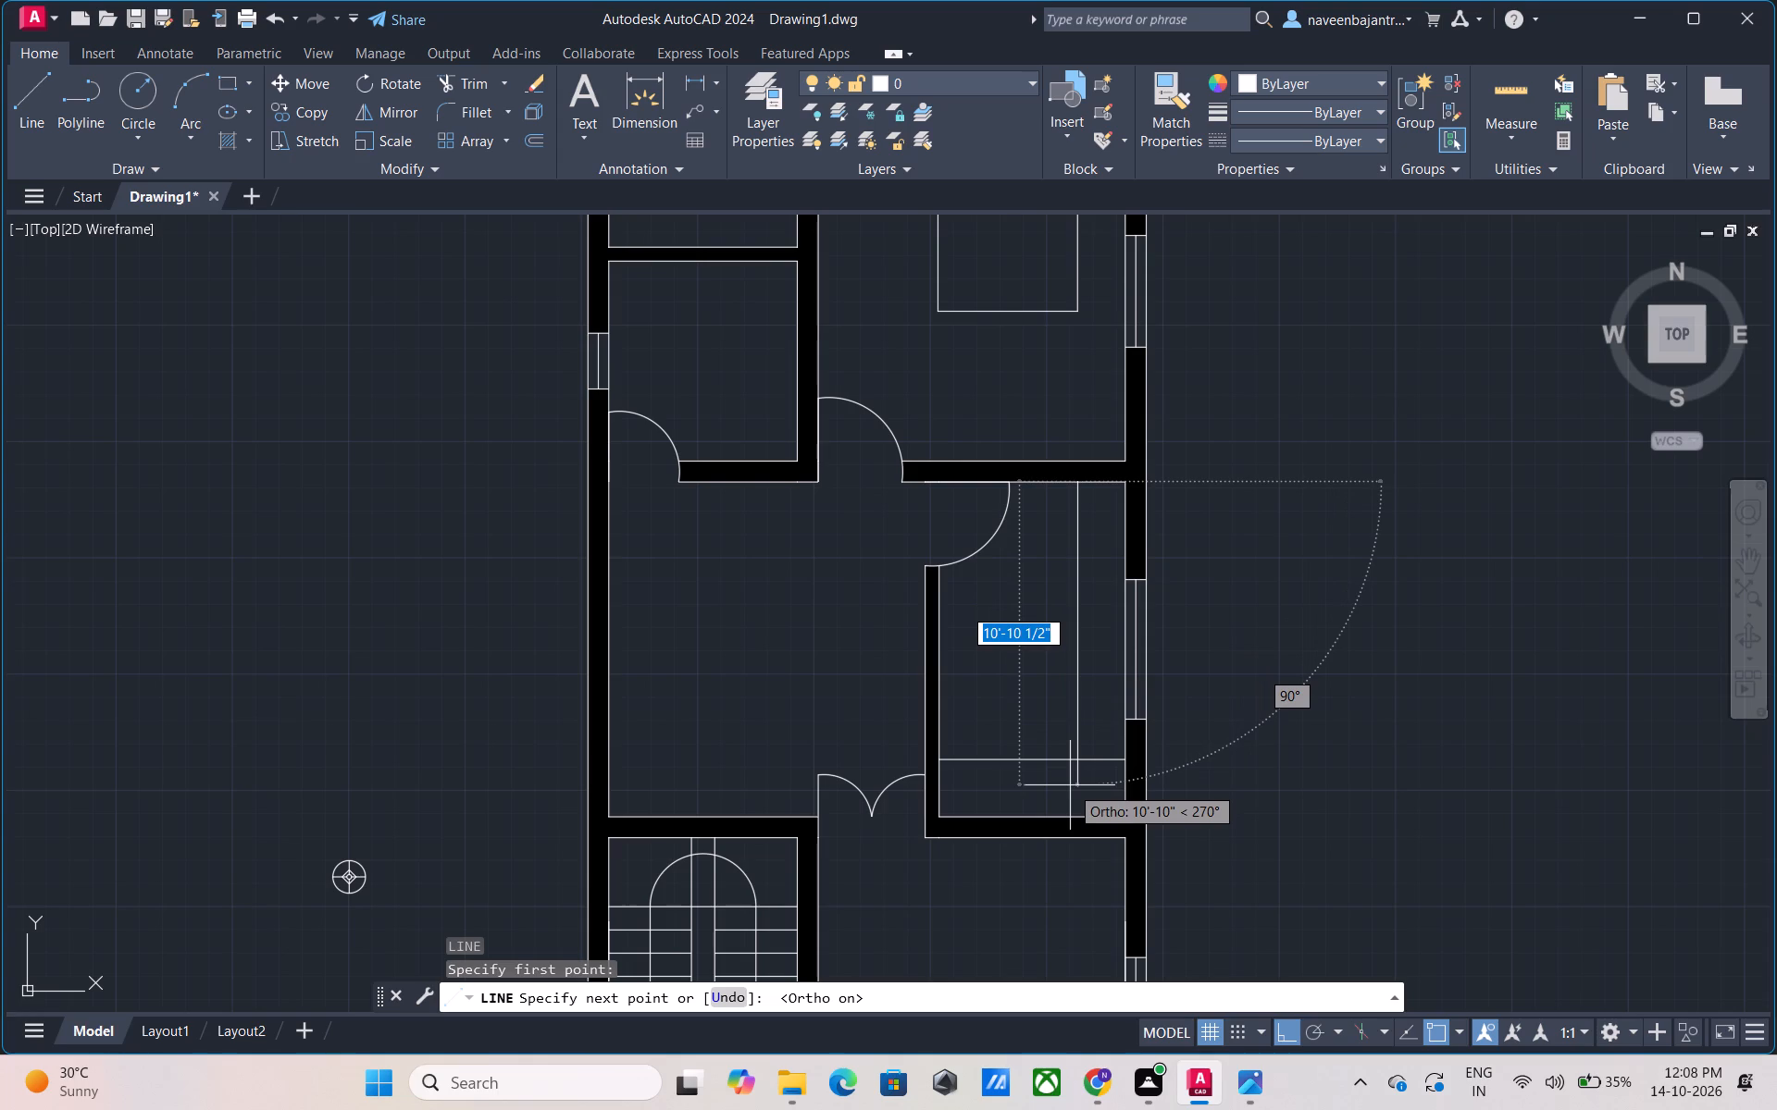
click(1070, 785)
key(Escape)
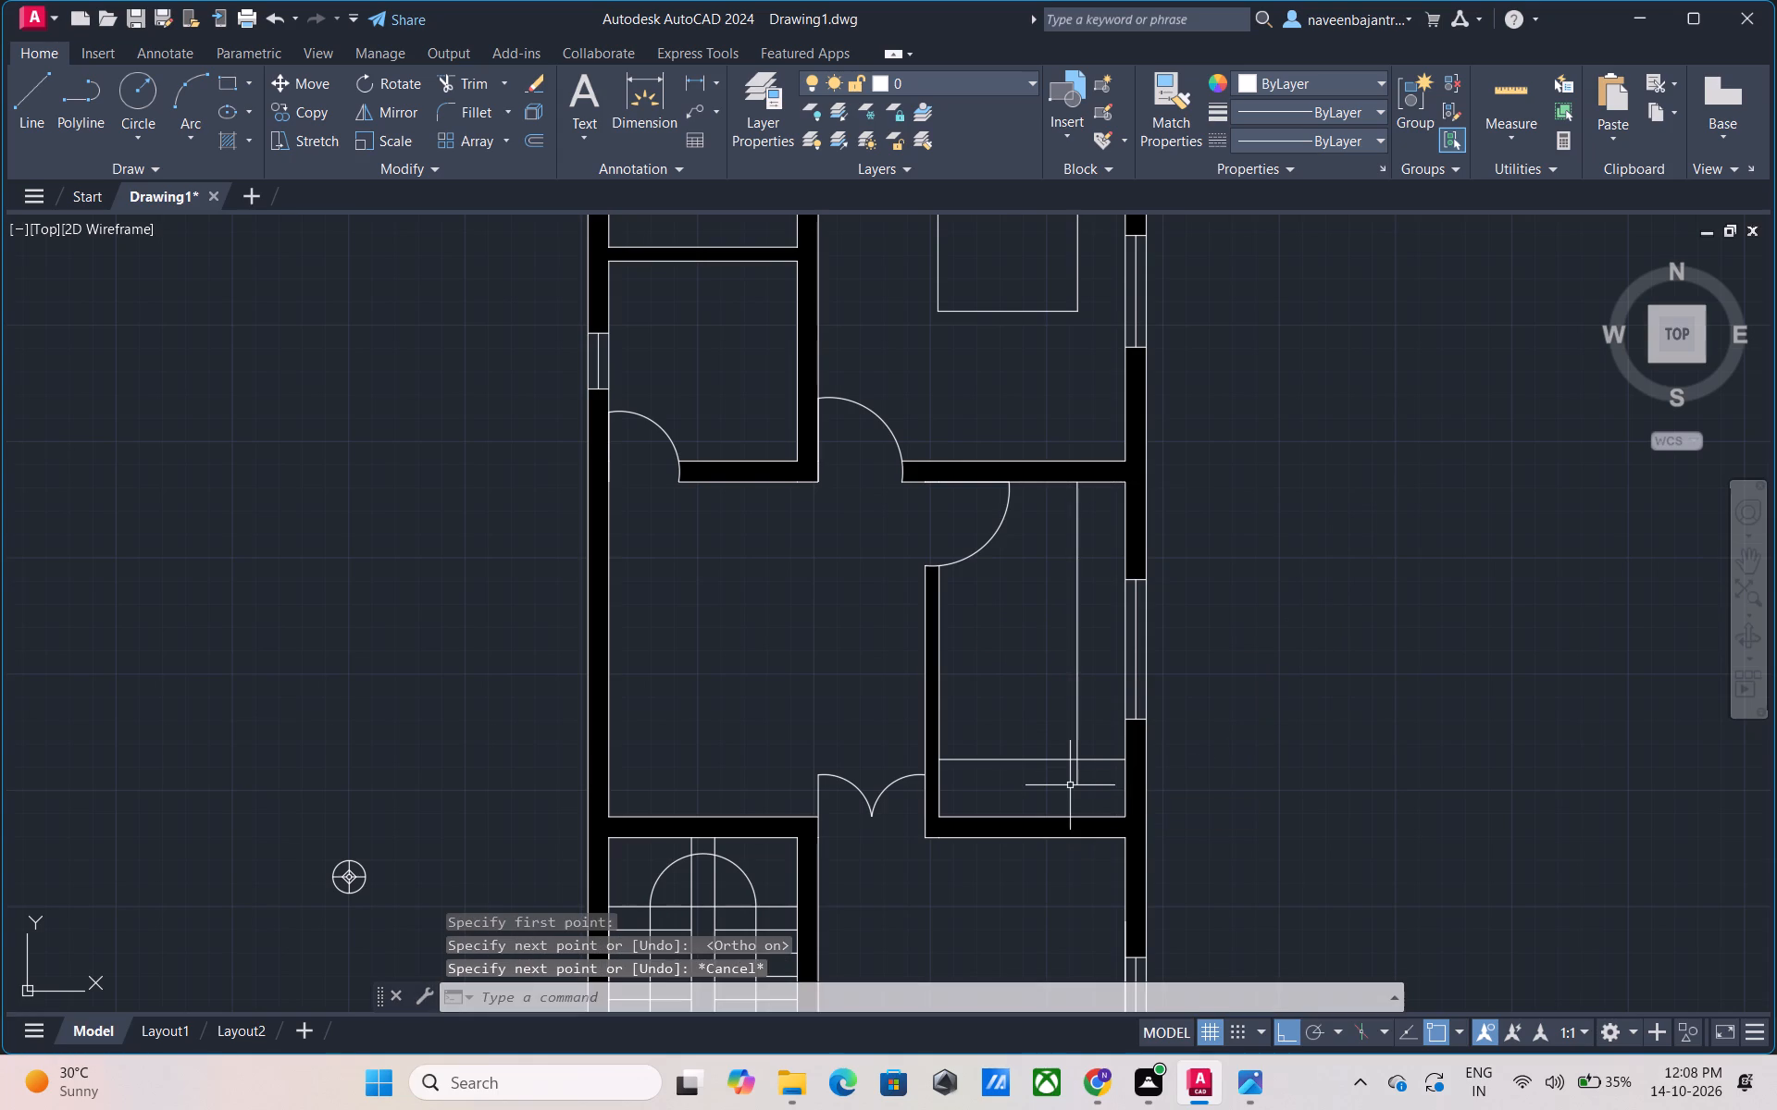
Trim both line ends beyond their intersection to form an L-shaped counter edge in the small room.
text(TR)
key(space)
click(1077, 773)
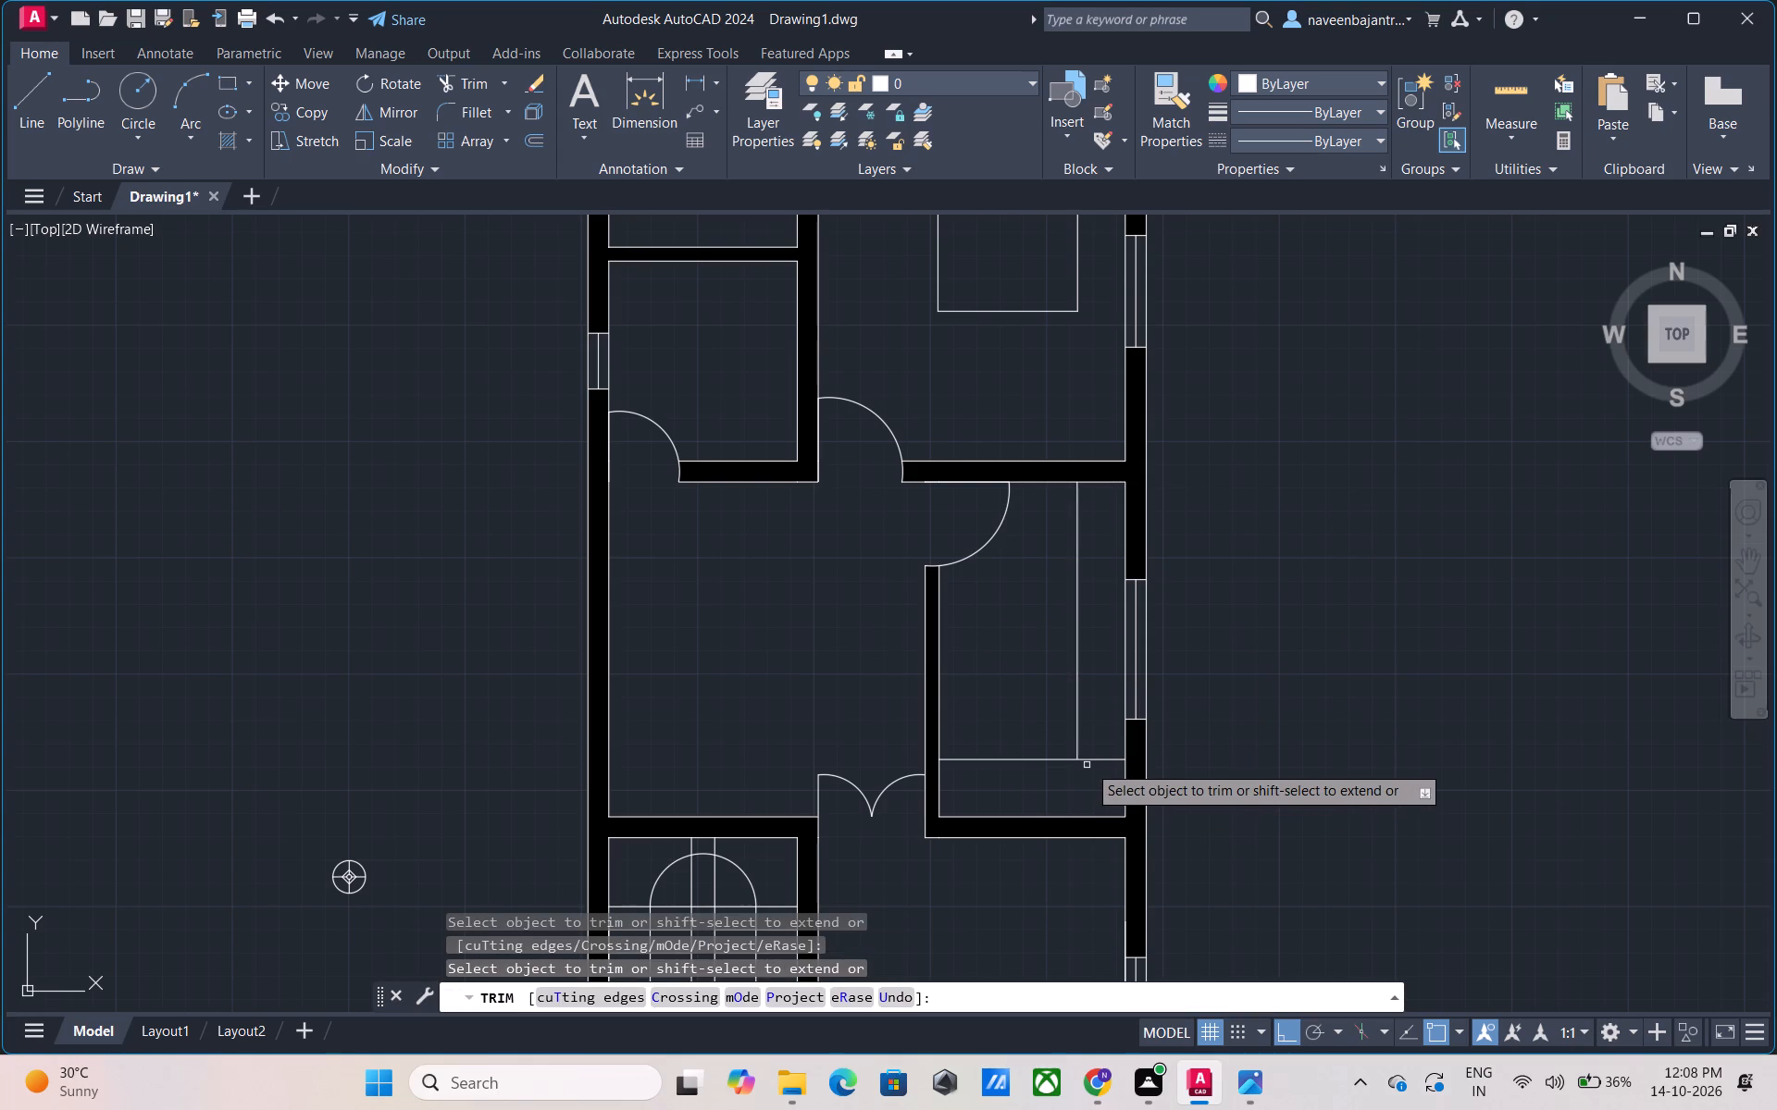
click(1088, 762)
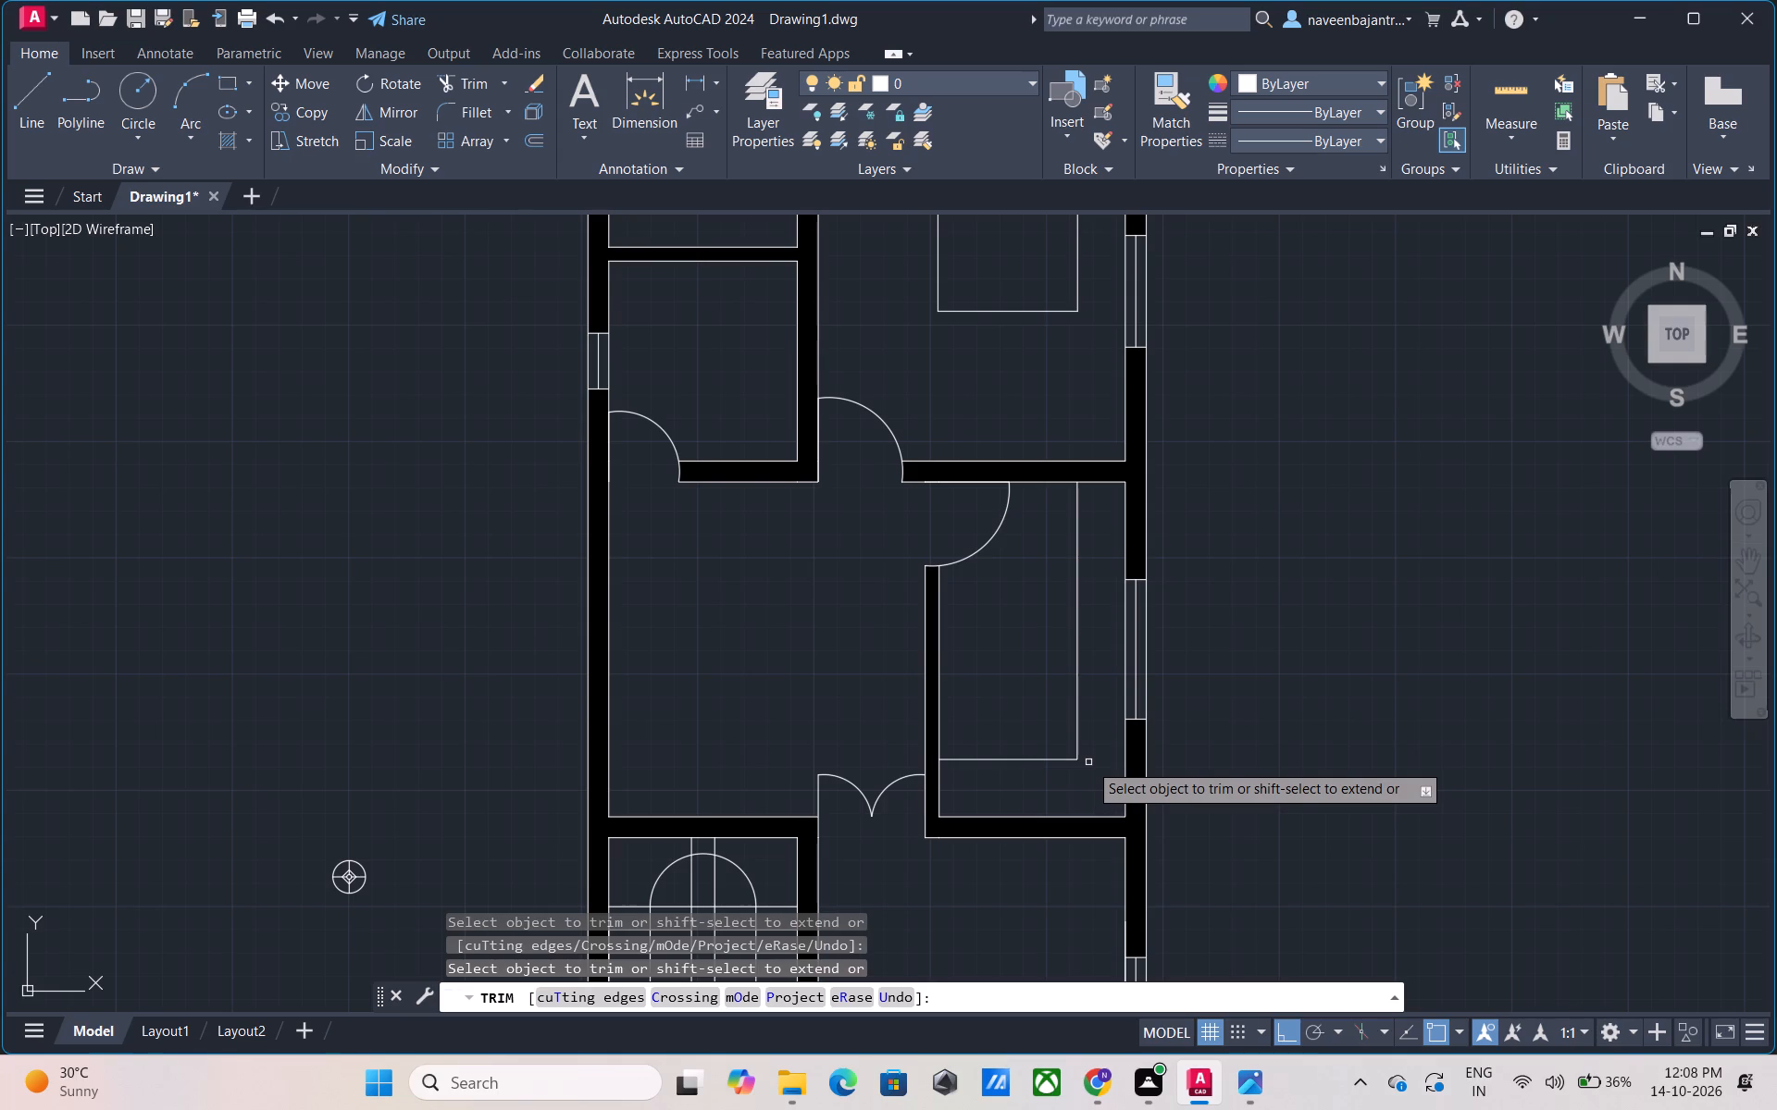
key(Escape)
Draw a short horizontal line from the outer wall just above the window, crossing the counter's vertical edge.
text(L)
key(space)
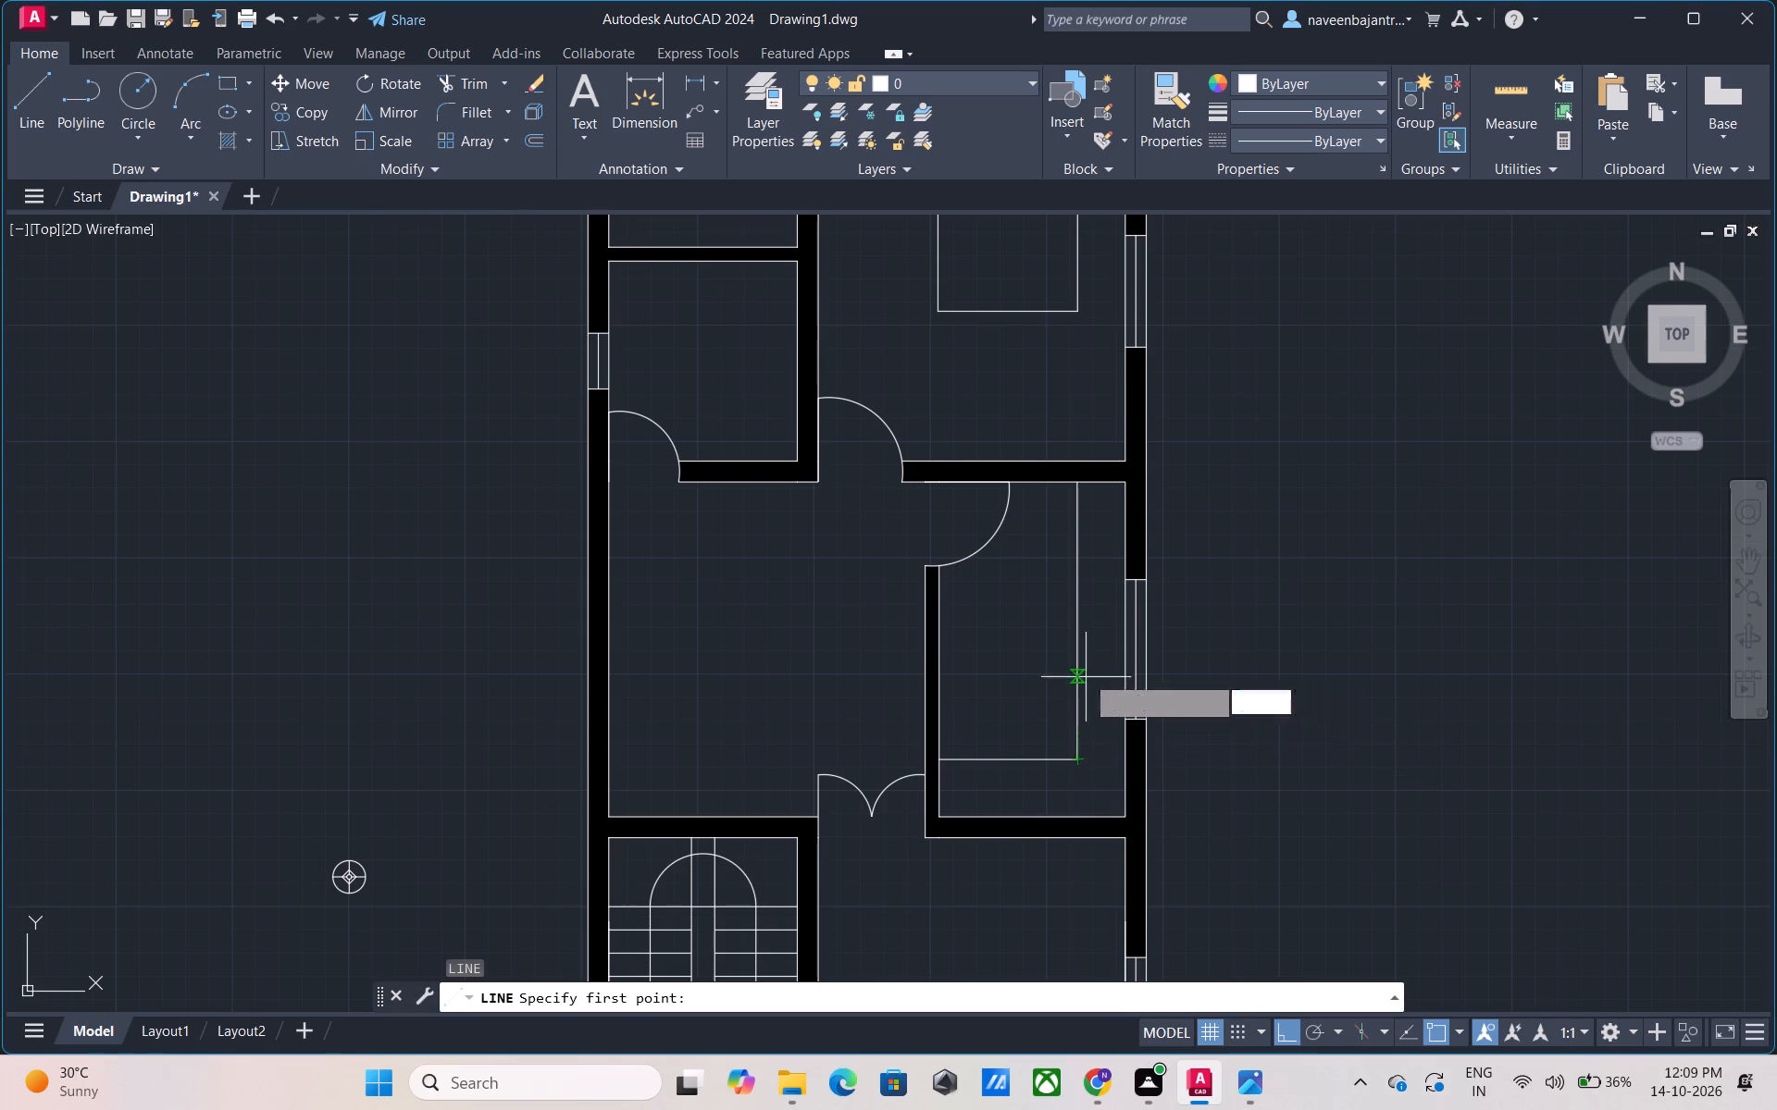
scroll(1127, 556, up, 2)
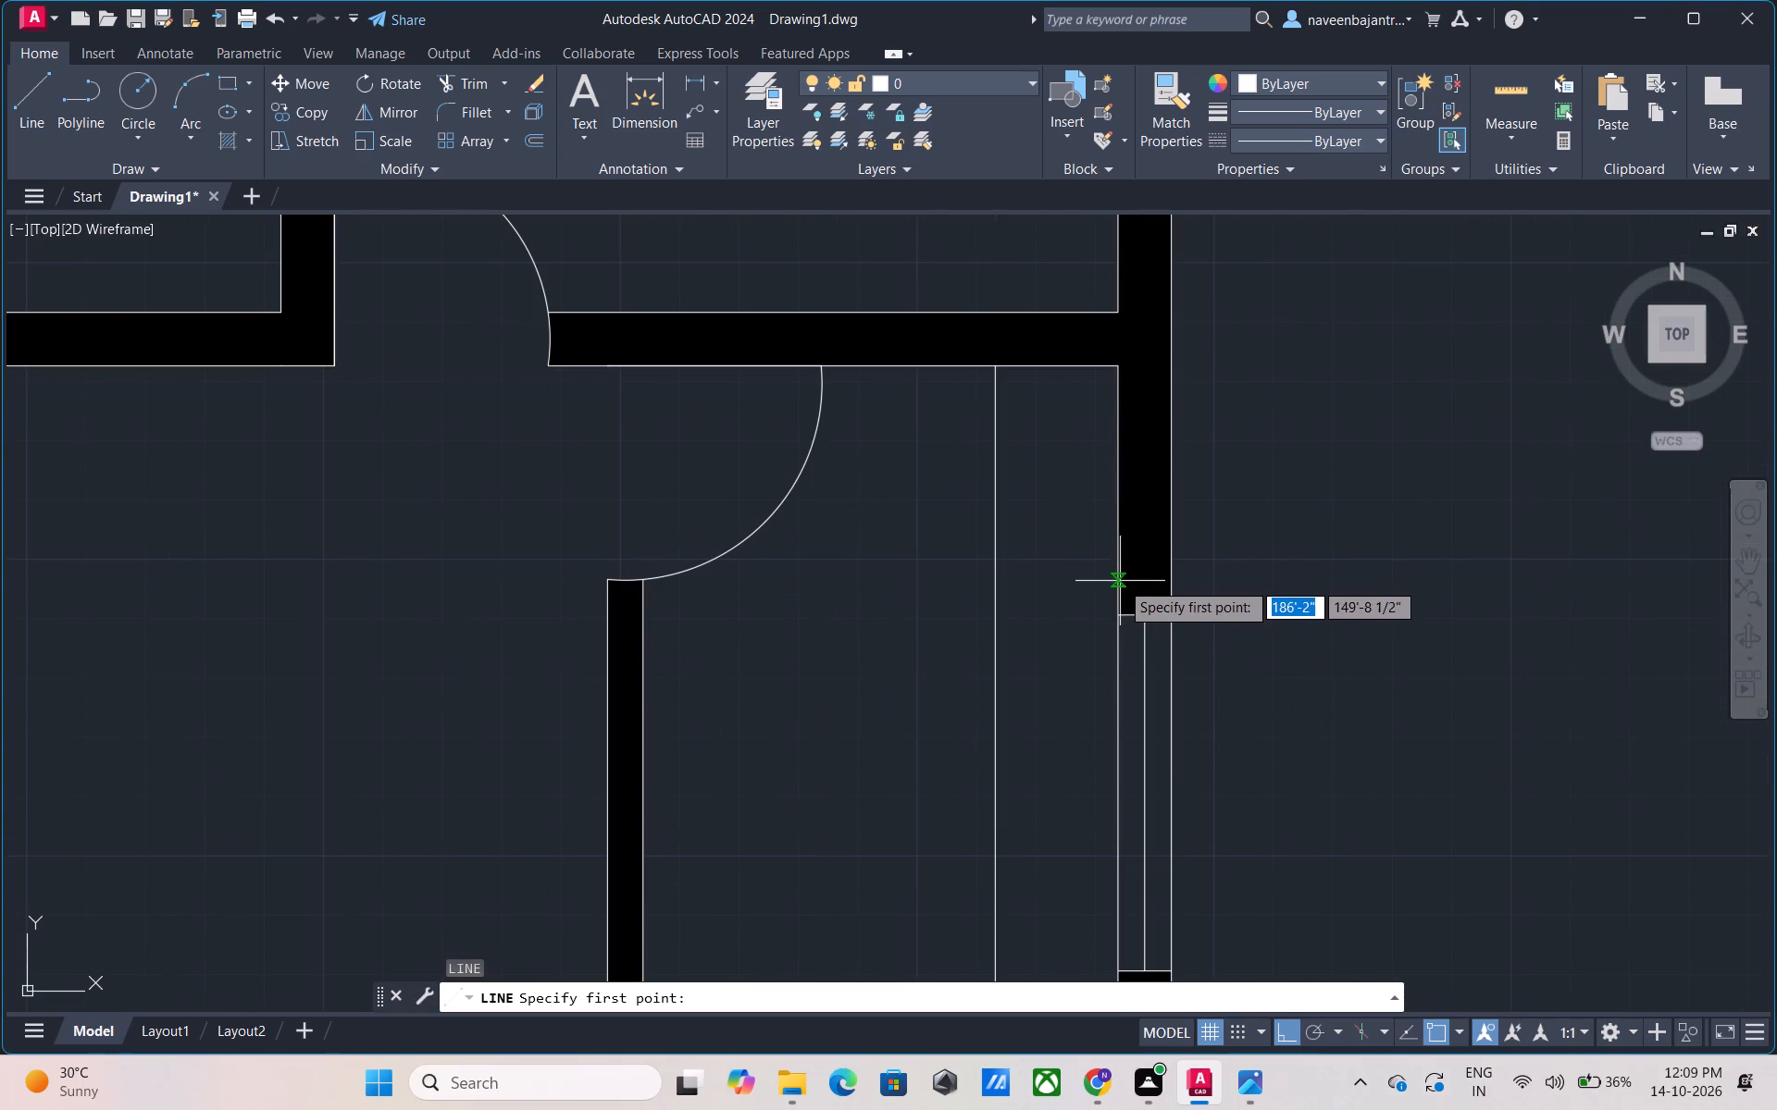
click(1117, 585)
click(959, 597)
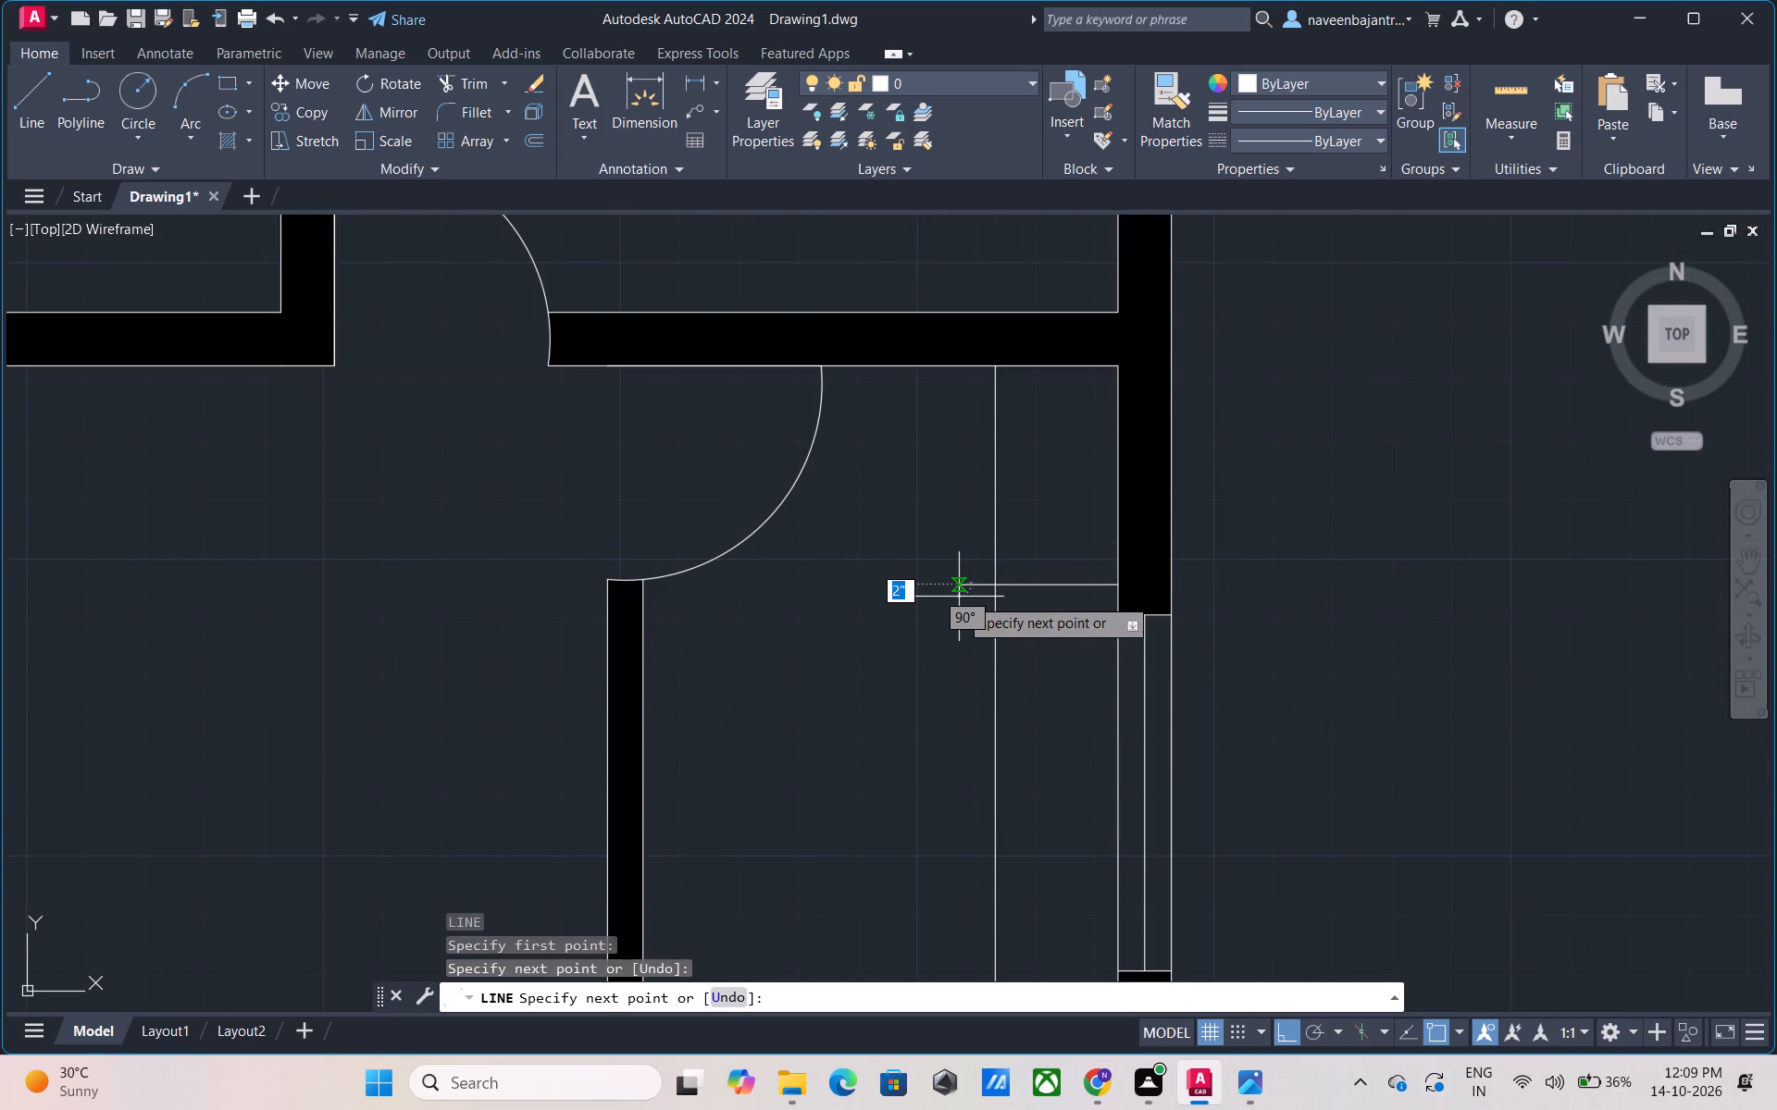
key(Escape)
Trim the short line's overhang and the vertical counter edge above it to close the L-shaped counter outline.
text(TR)
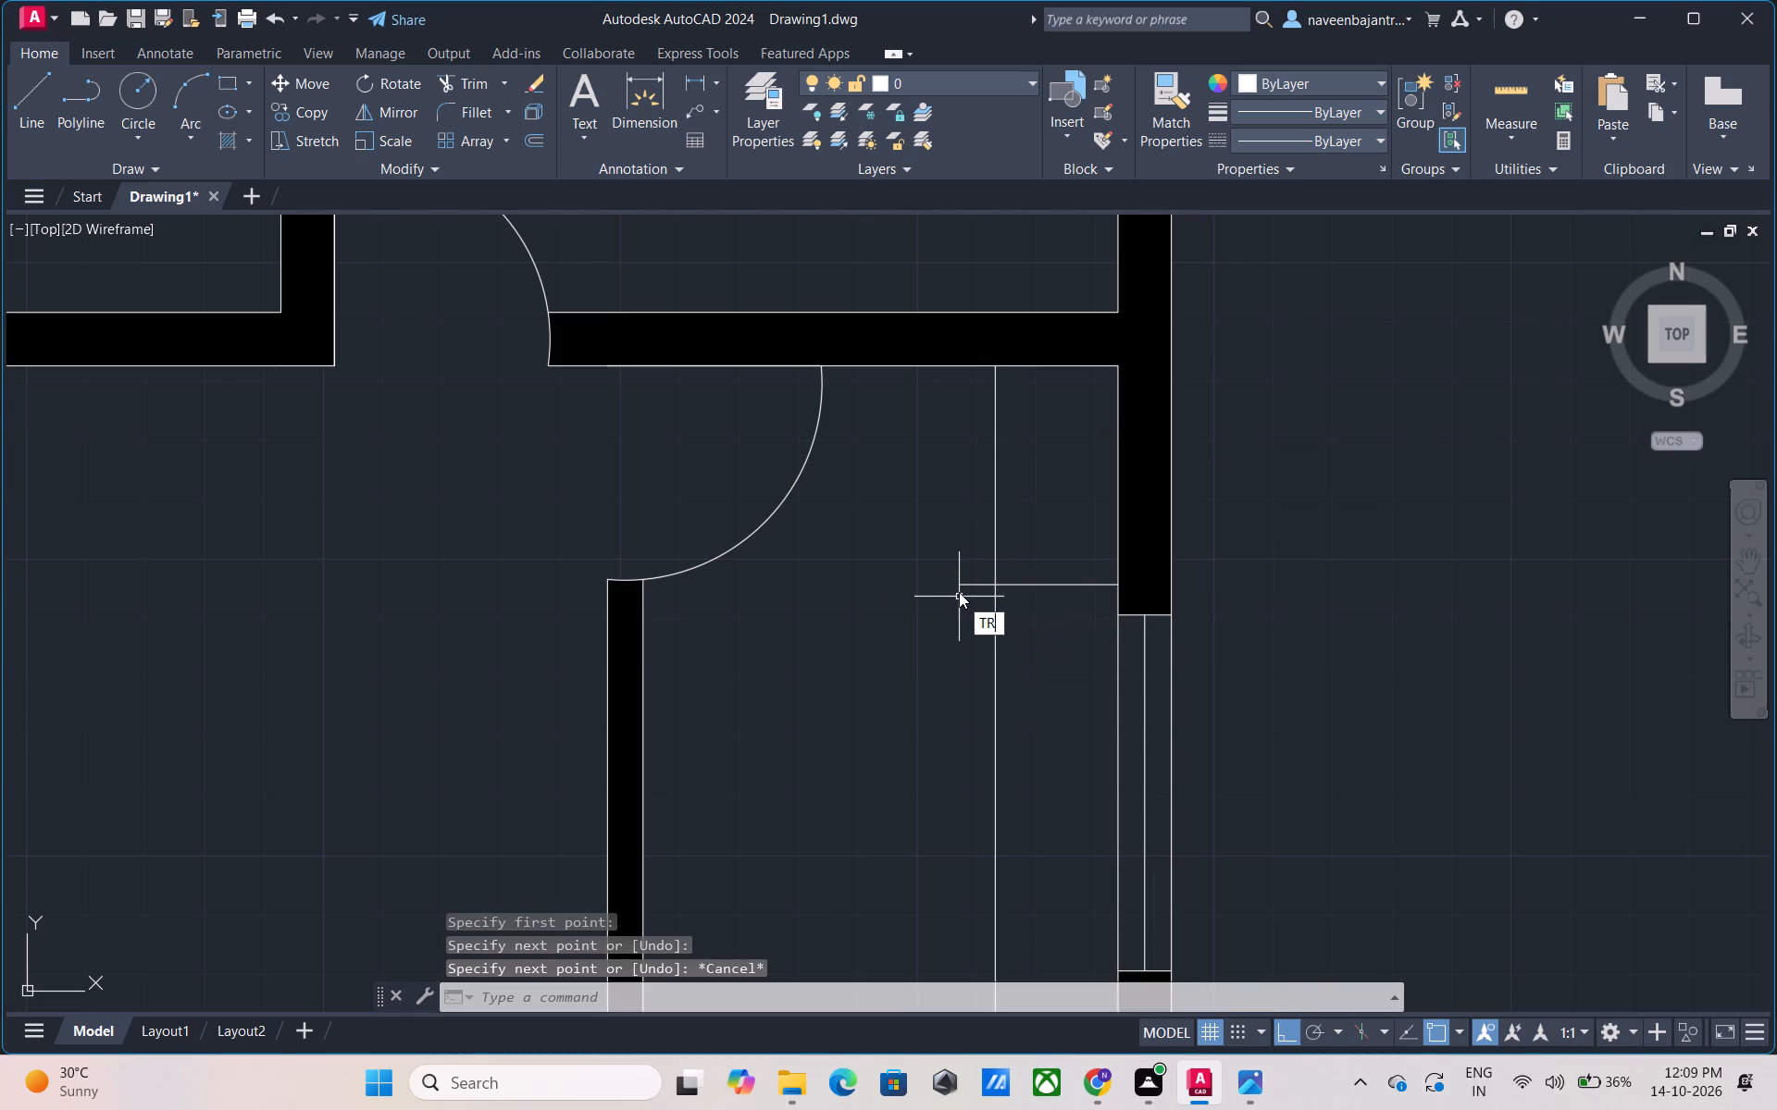
key(space)
click(964, 586)
click(994, 548)
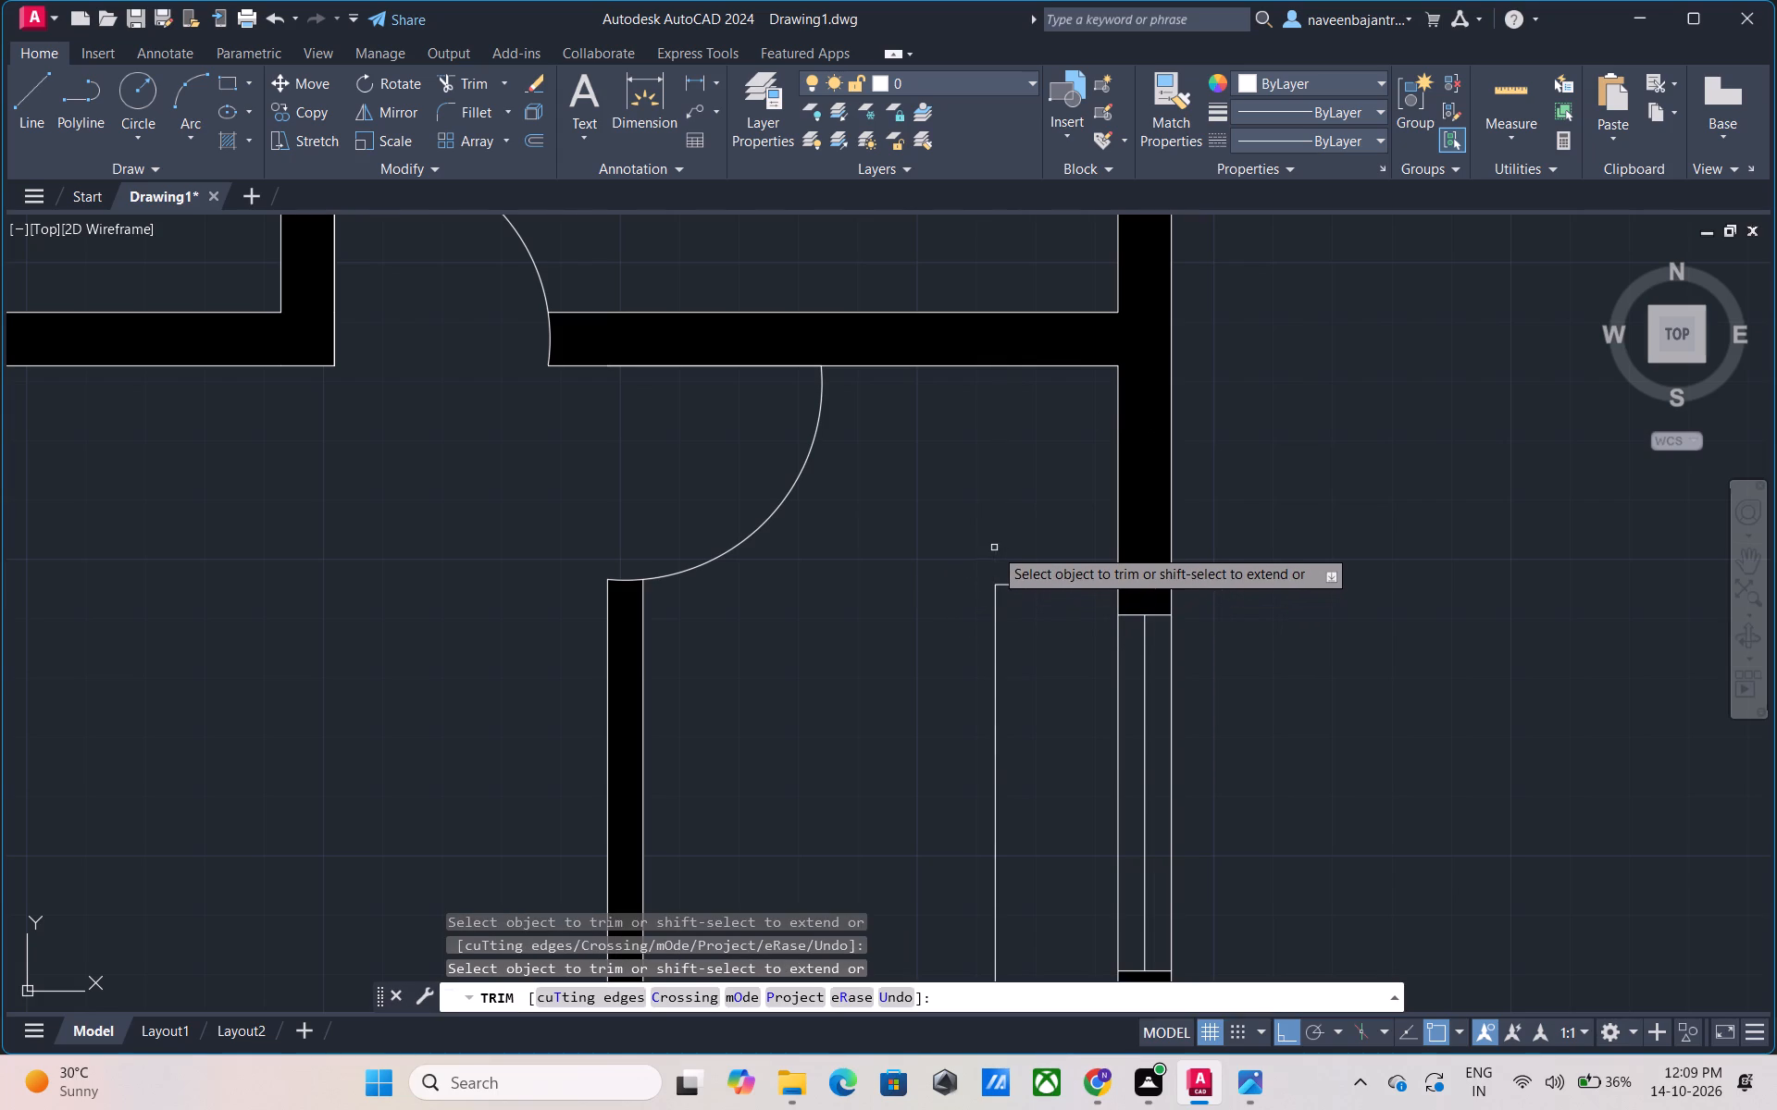
scroll(1022, 696, down, 2)
middle_drag(1035, 748, 1015, 660)
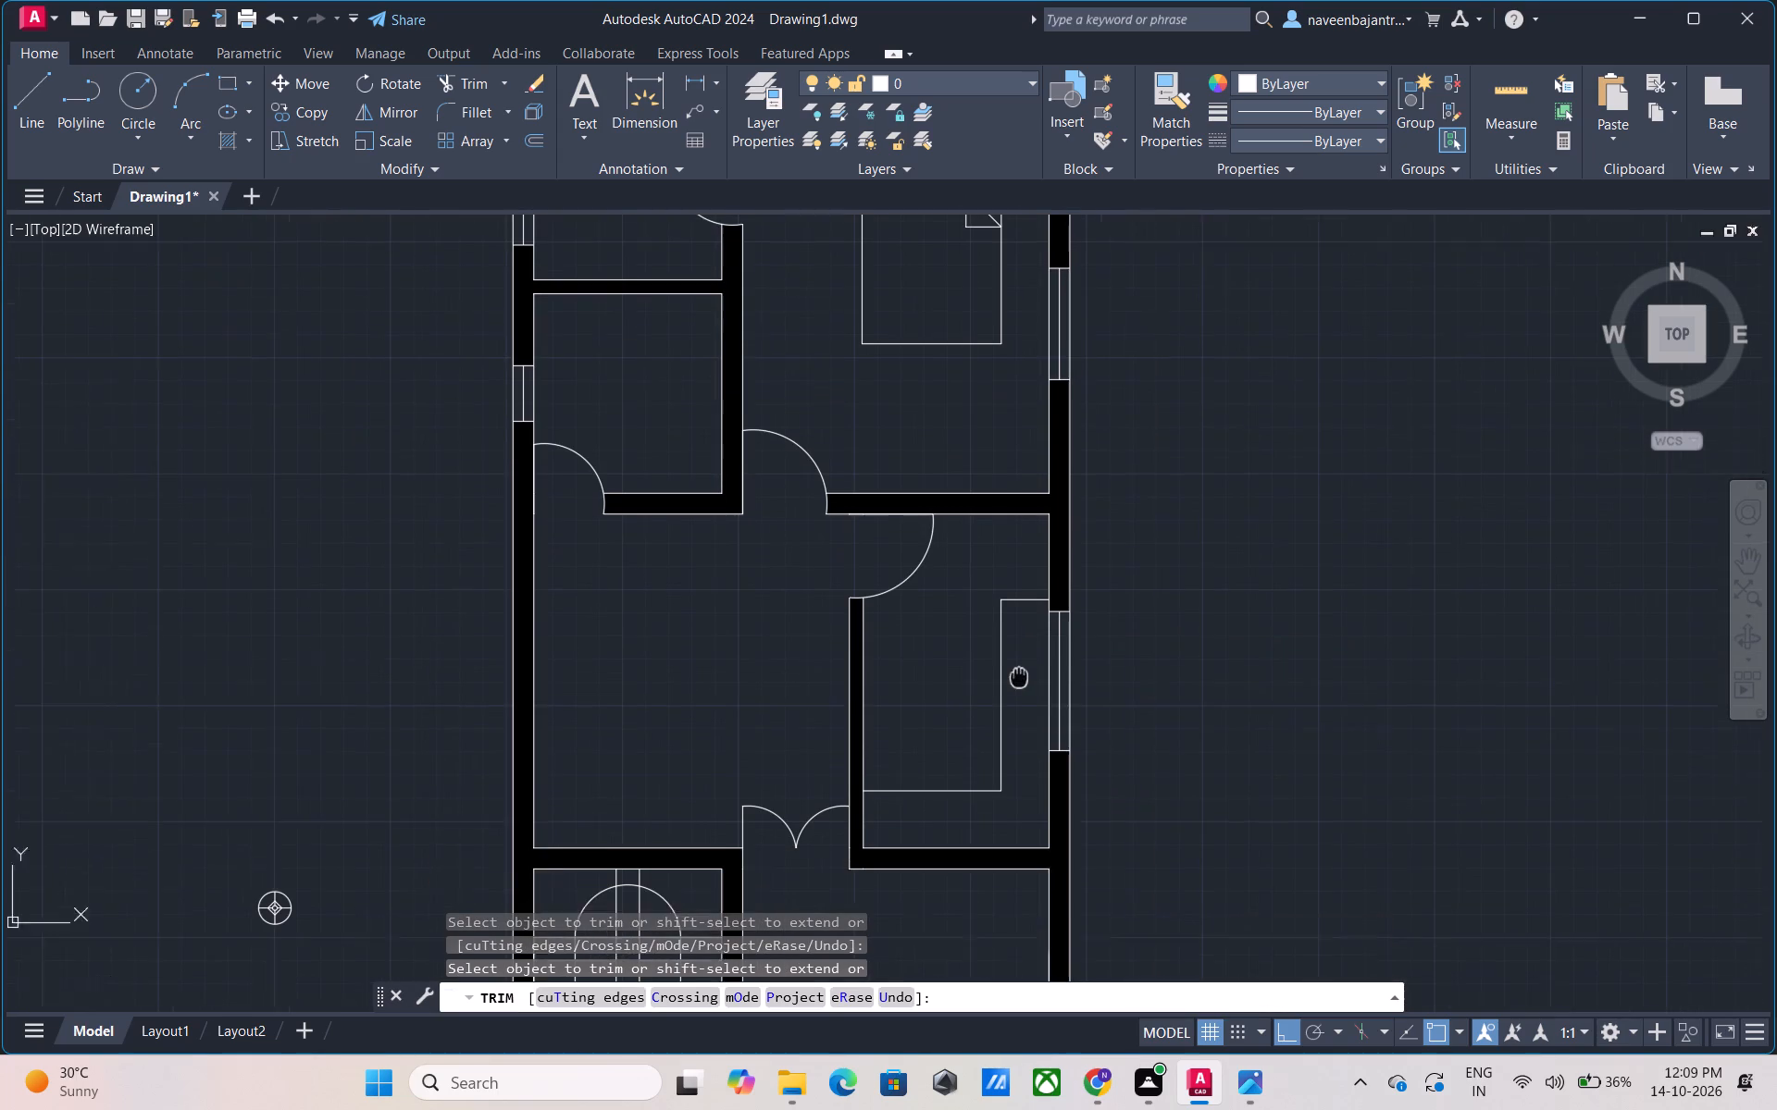
middle_drag(1015, 660, 1015, 656)
key(Escape)
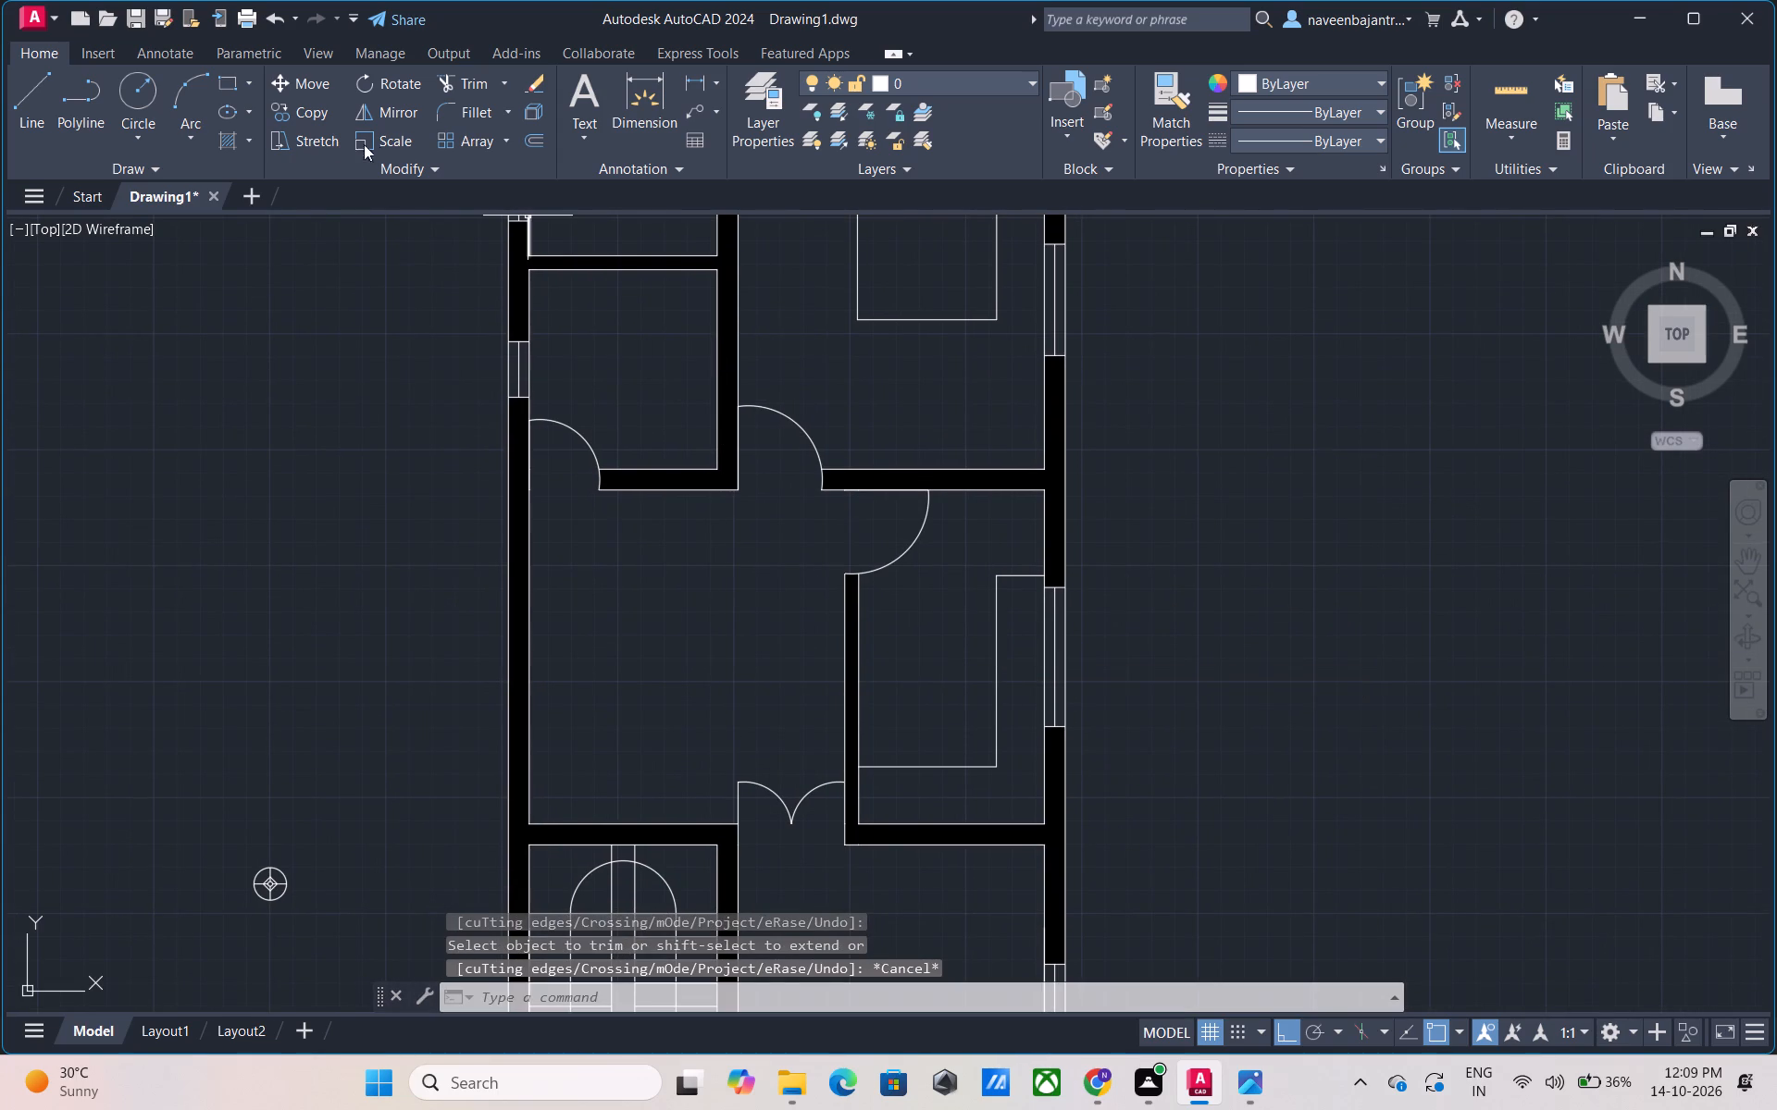
Hatch the L-shaped counter area in the small room with the ANSI38 pattern.
click(228, 145)
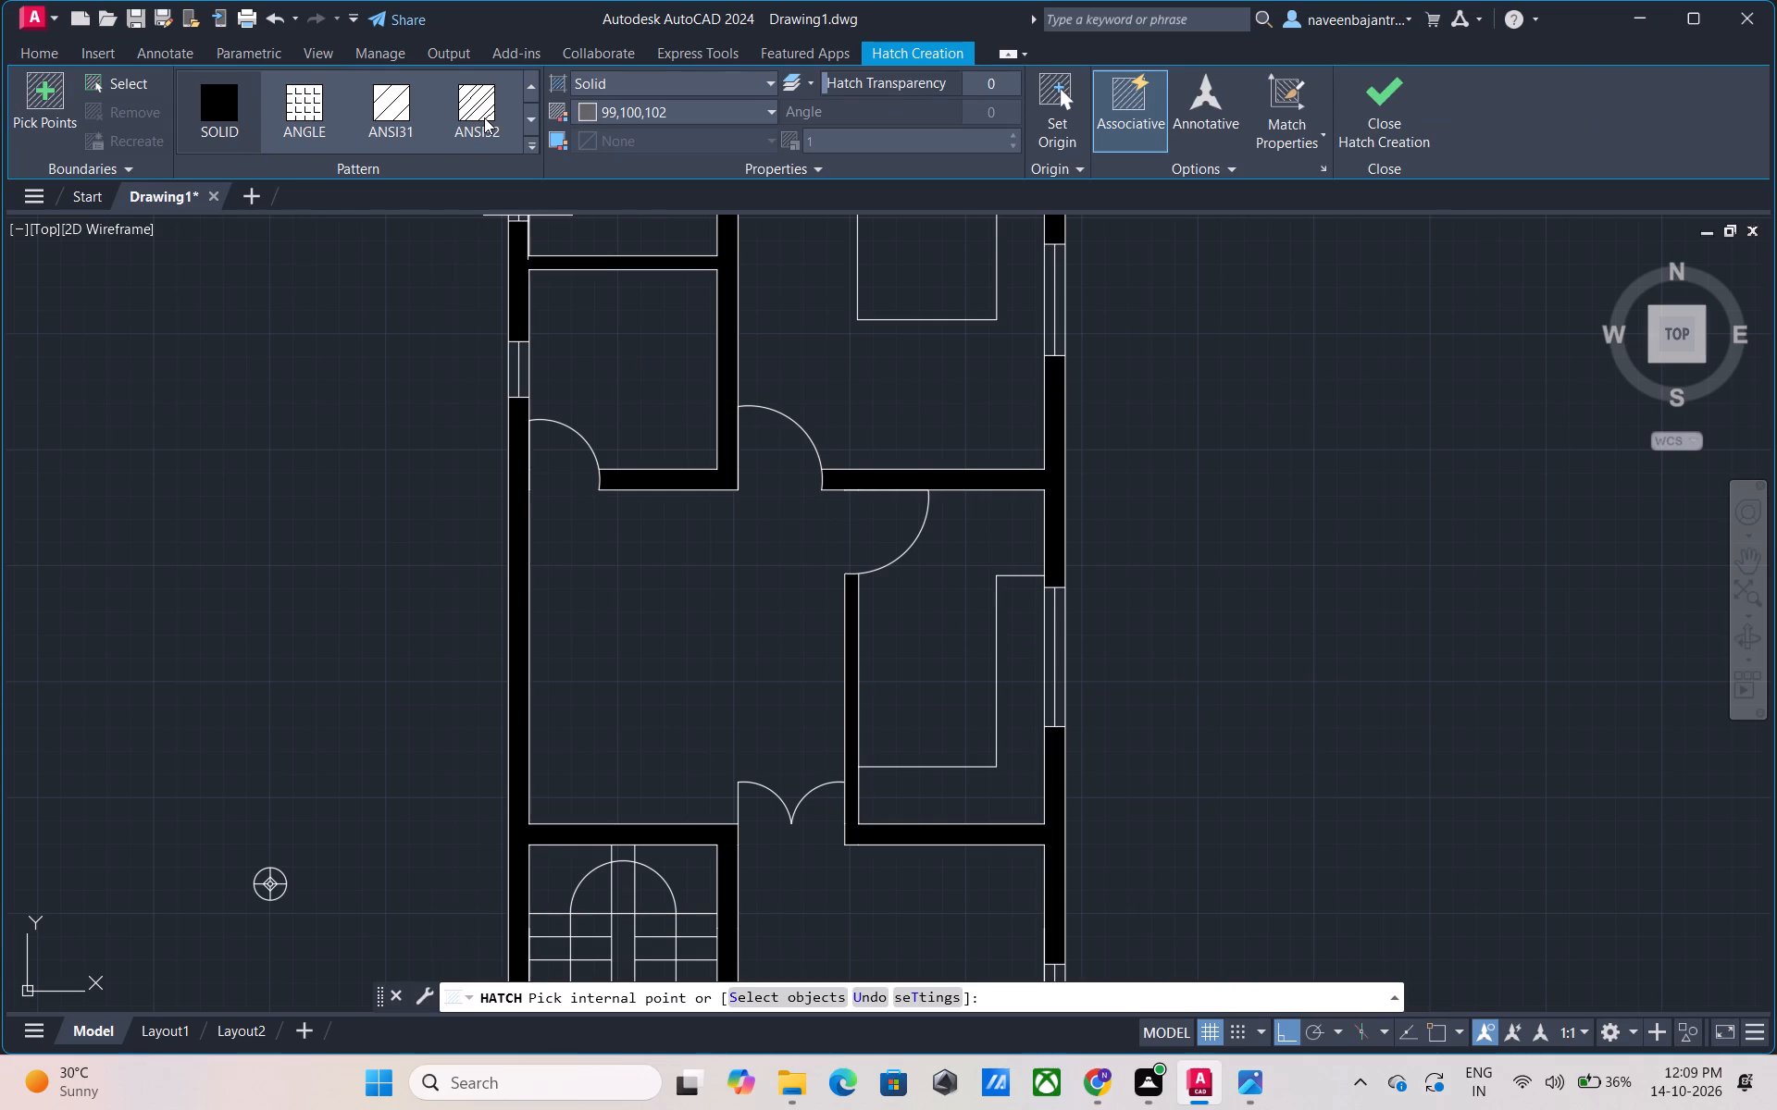
click(530, 146)
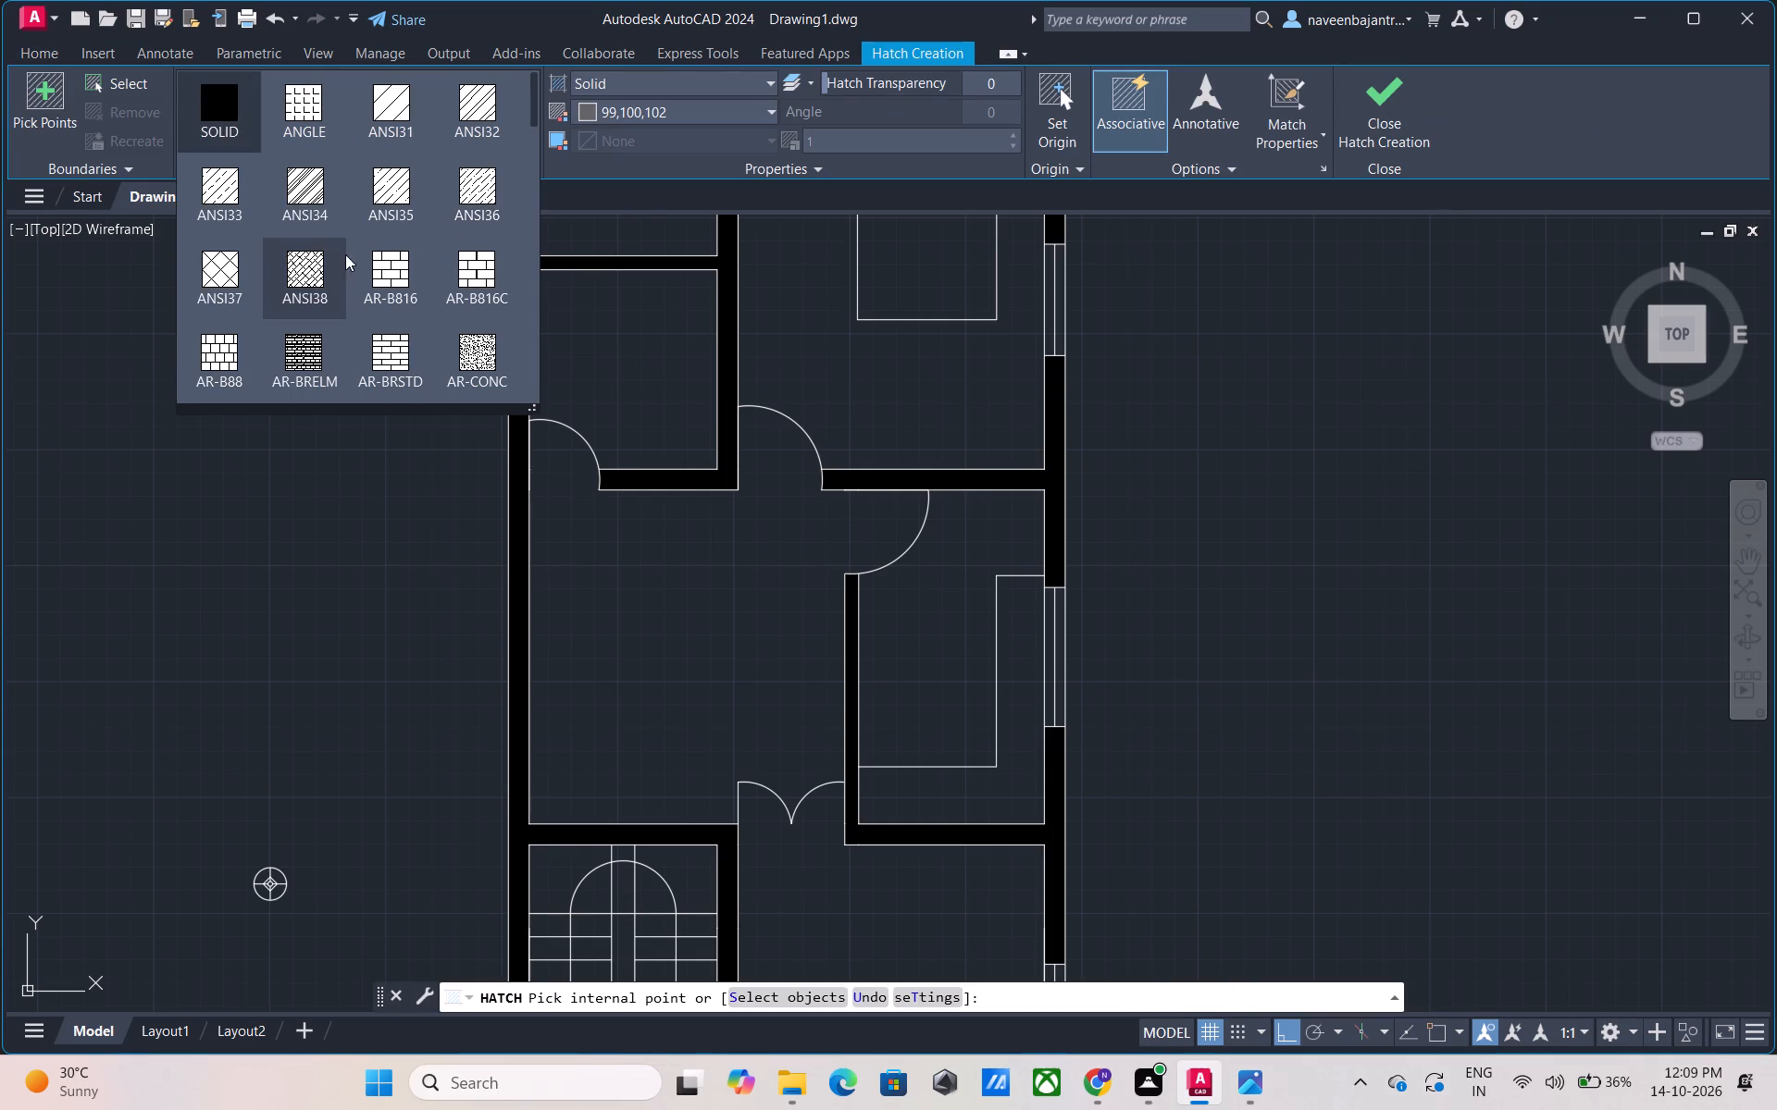
click(314, 266)
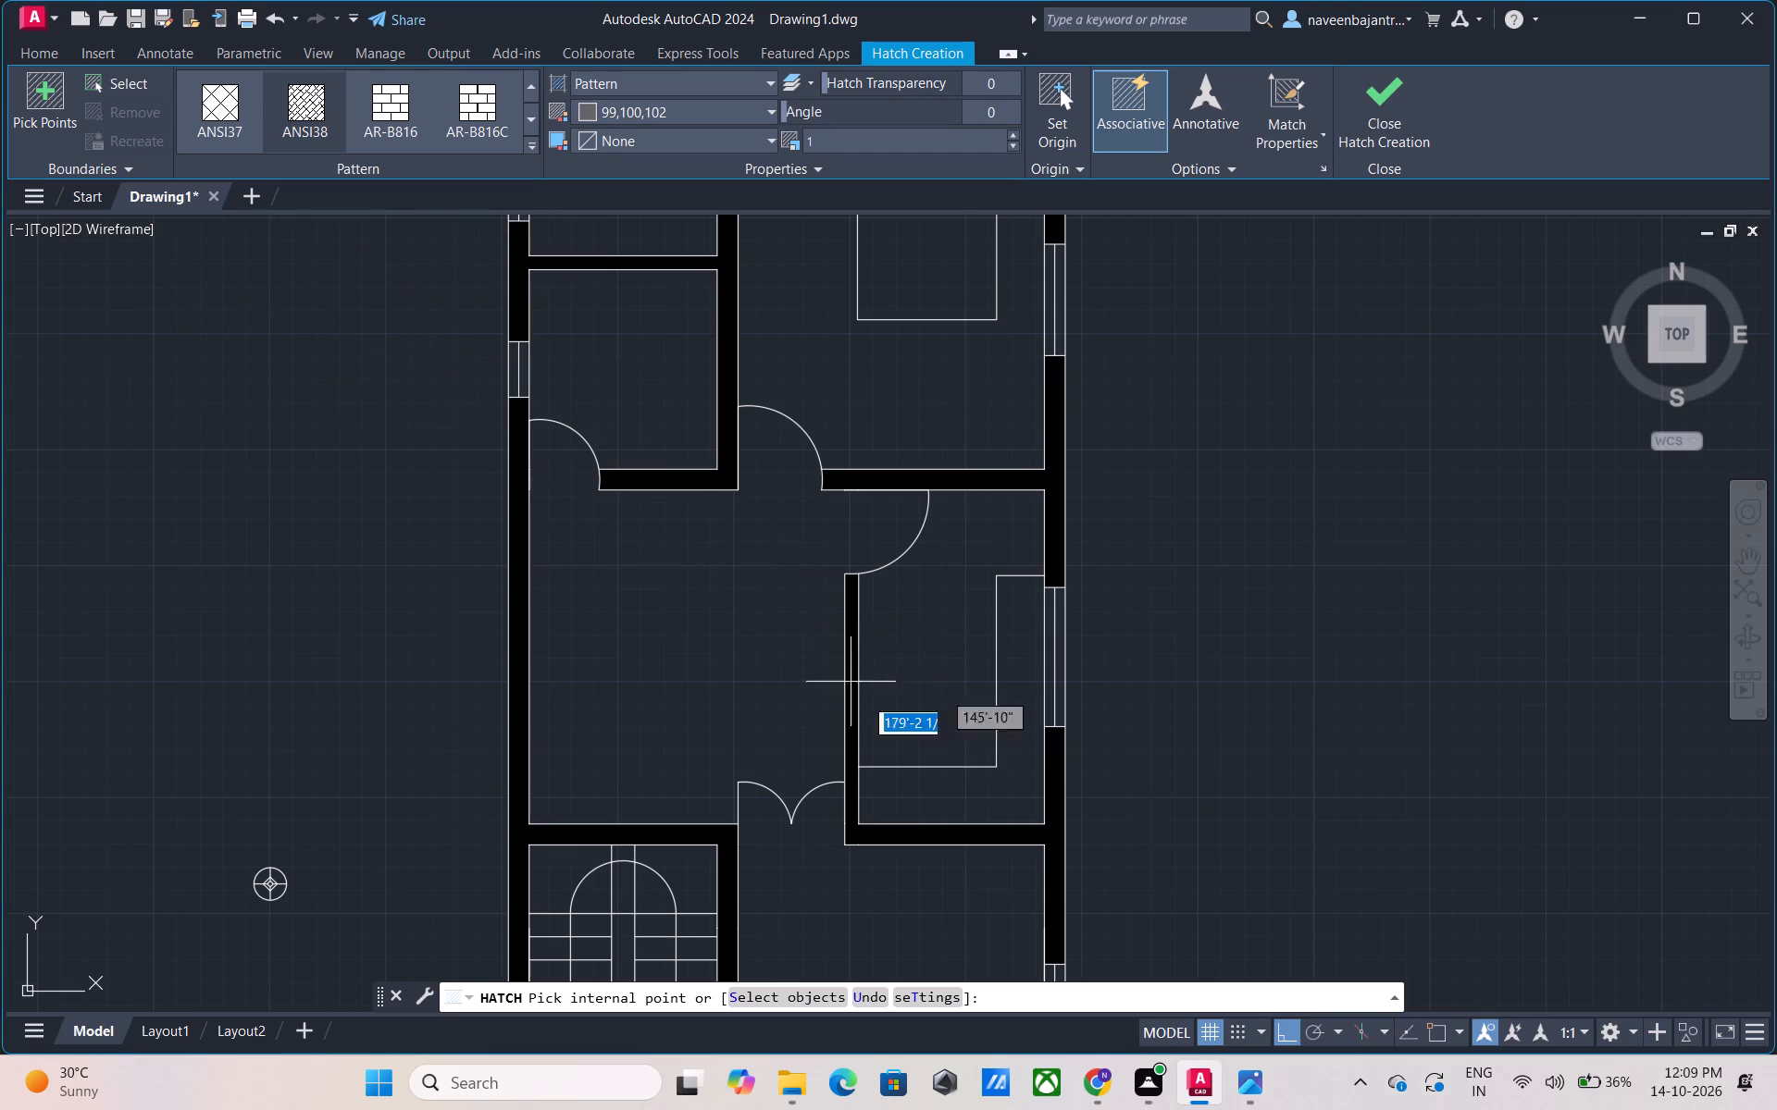
click(954, 792)
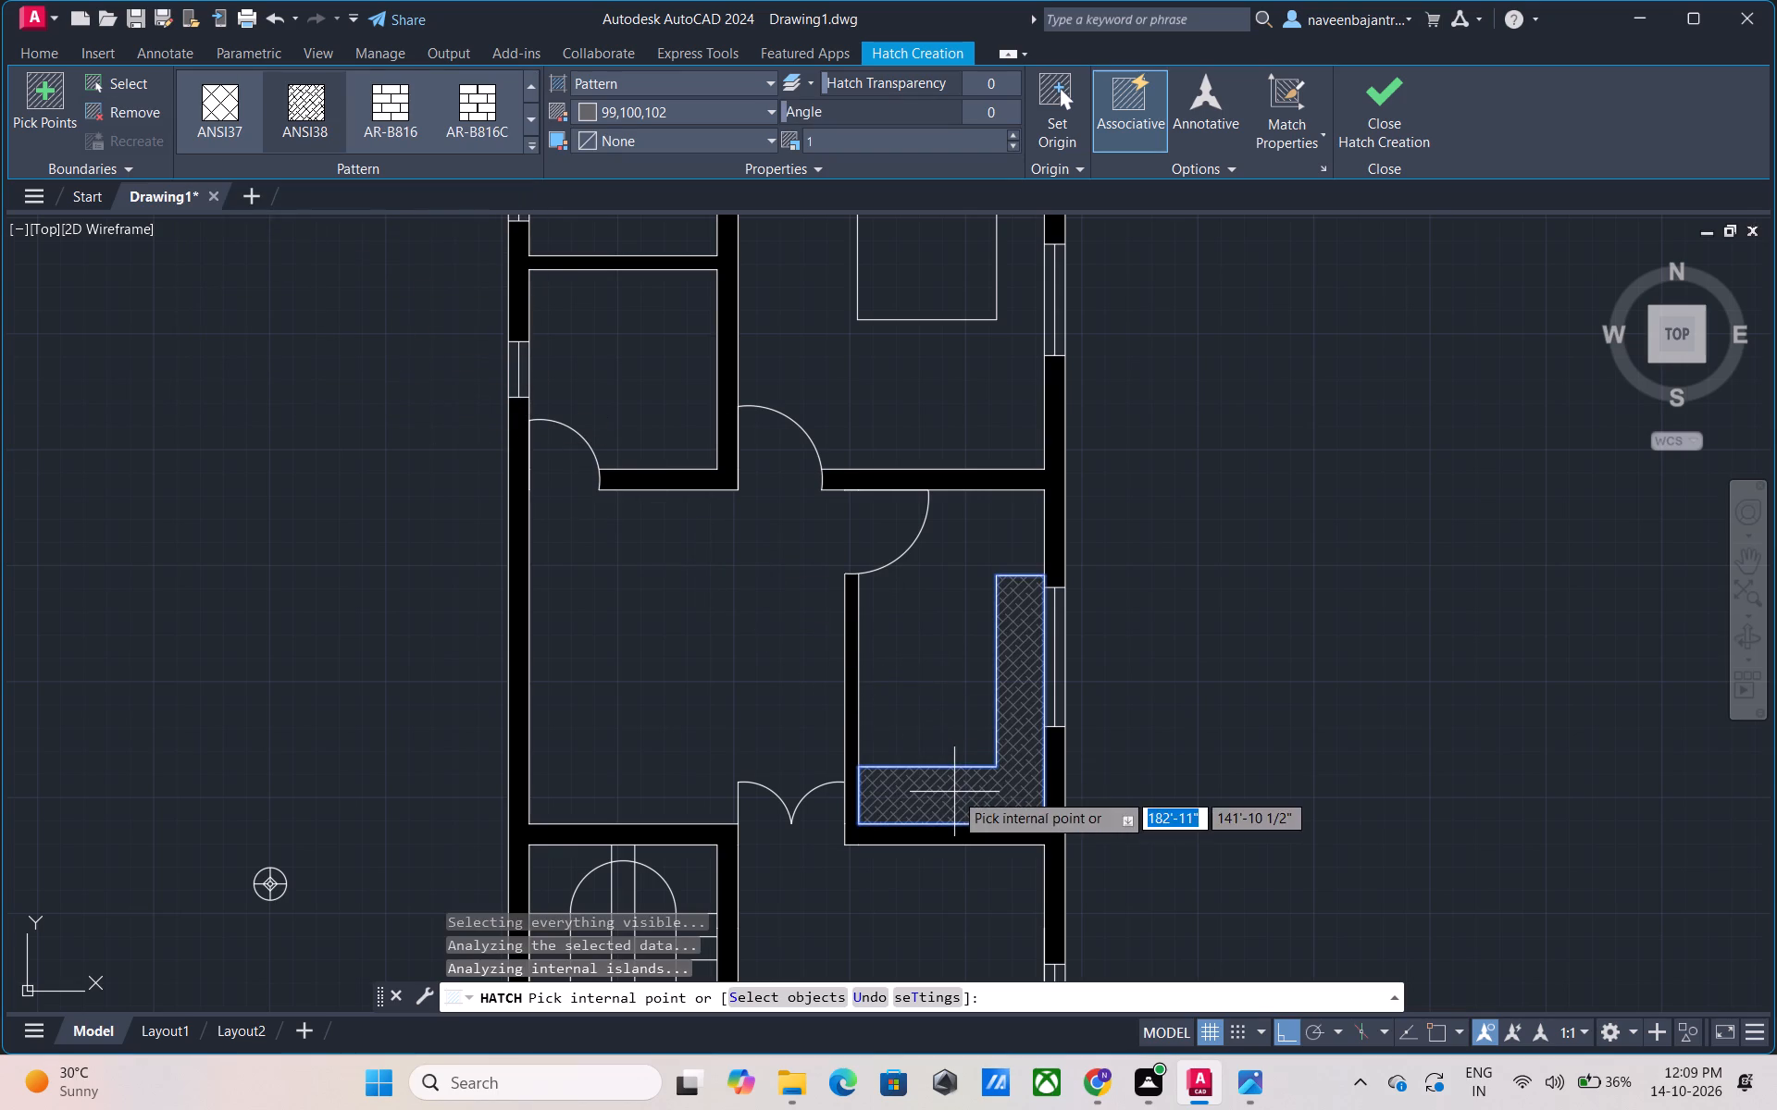
key(Escape)
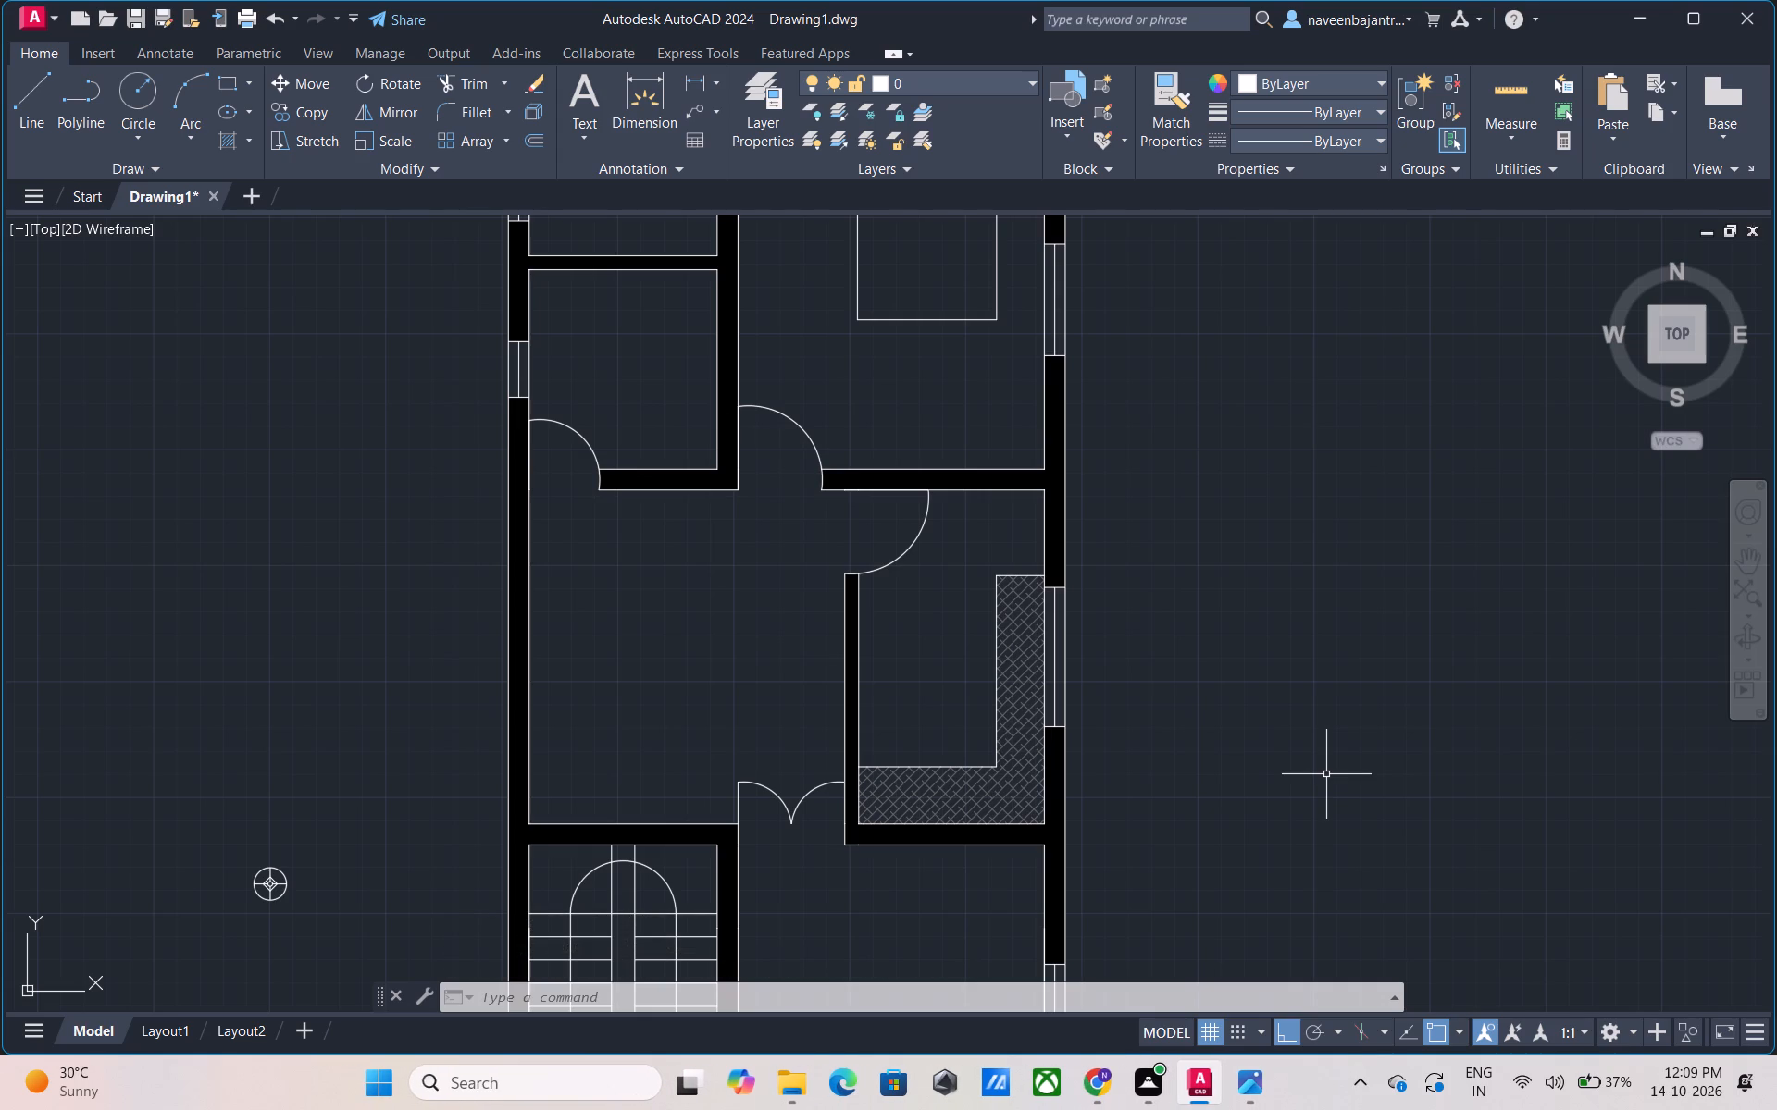
key(Escape)
Delete the stray table lamp block lying outside the floor plan.
scroll(1326, 774, down, 2)
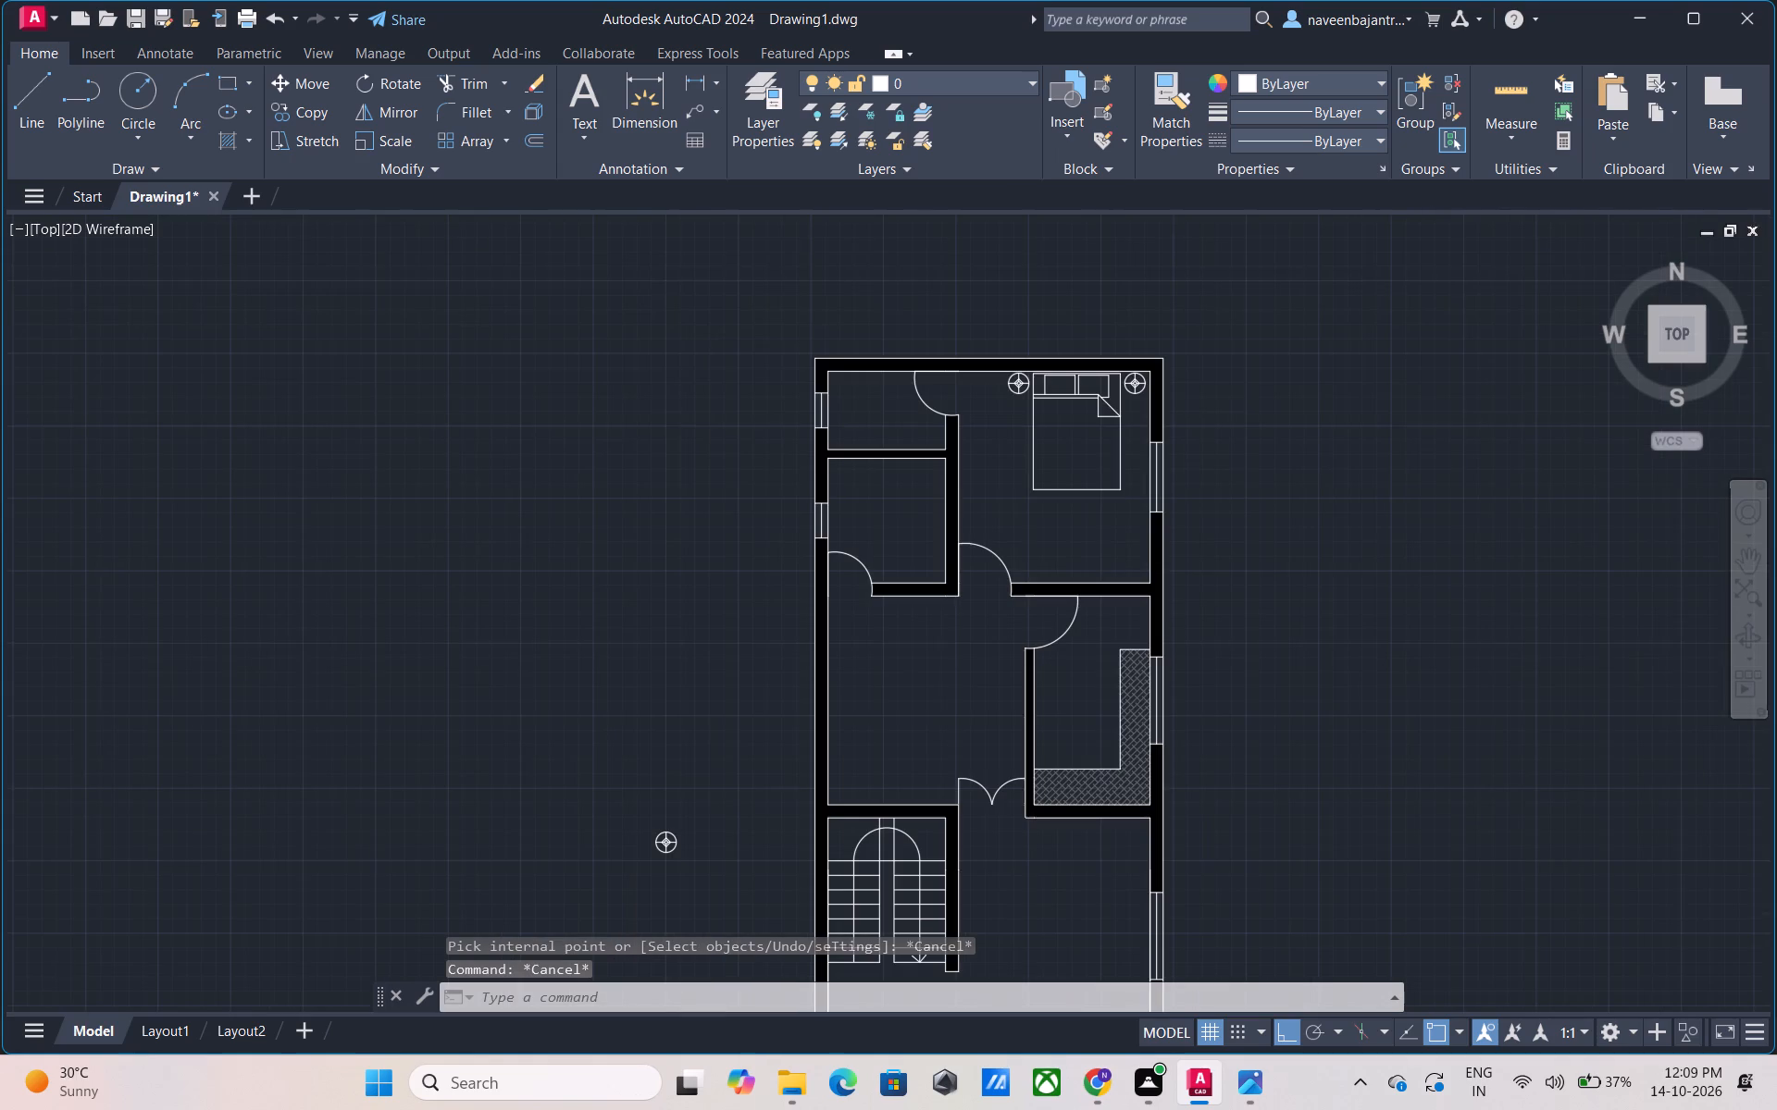
middle_drag(1326, 774, 1152, 660)
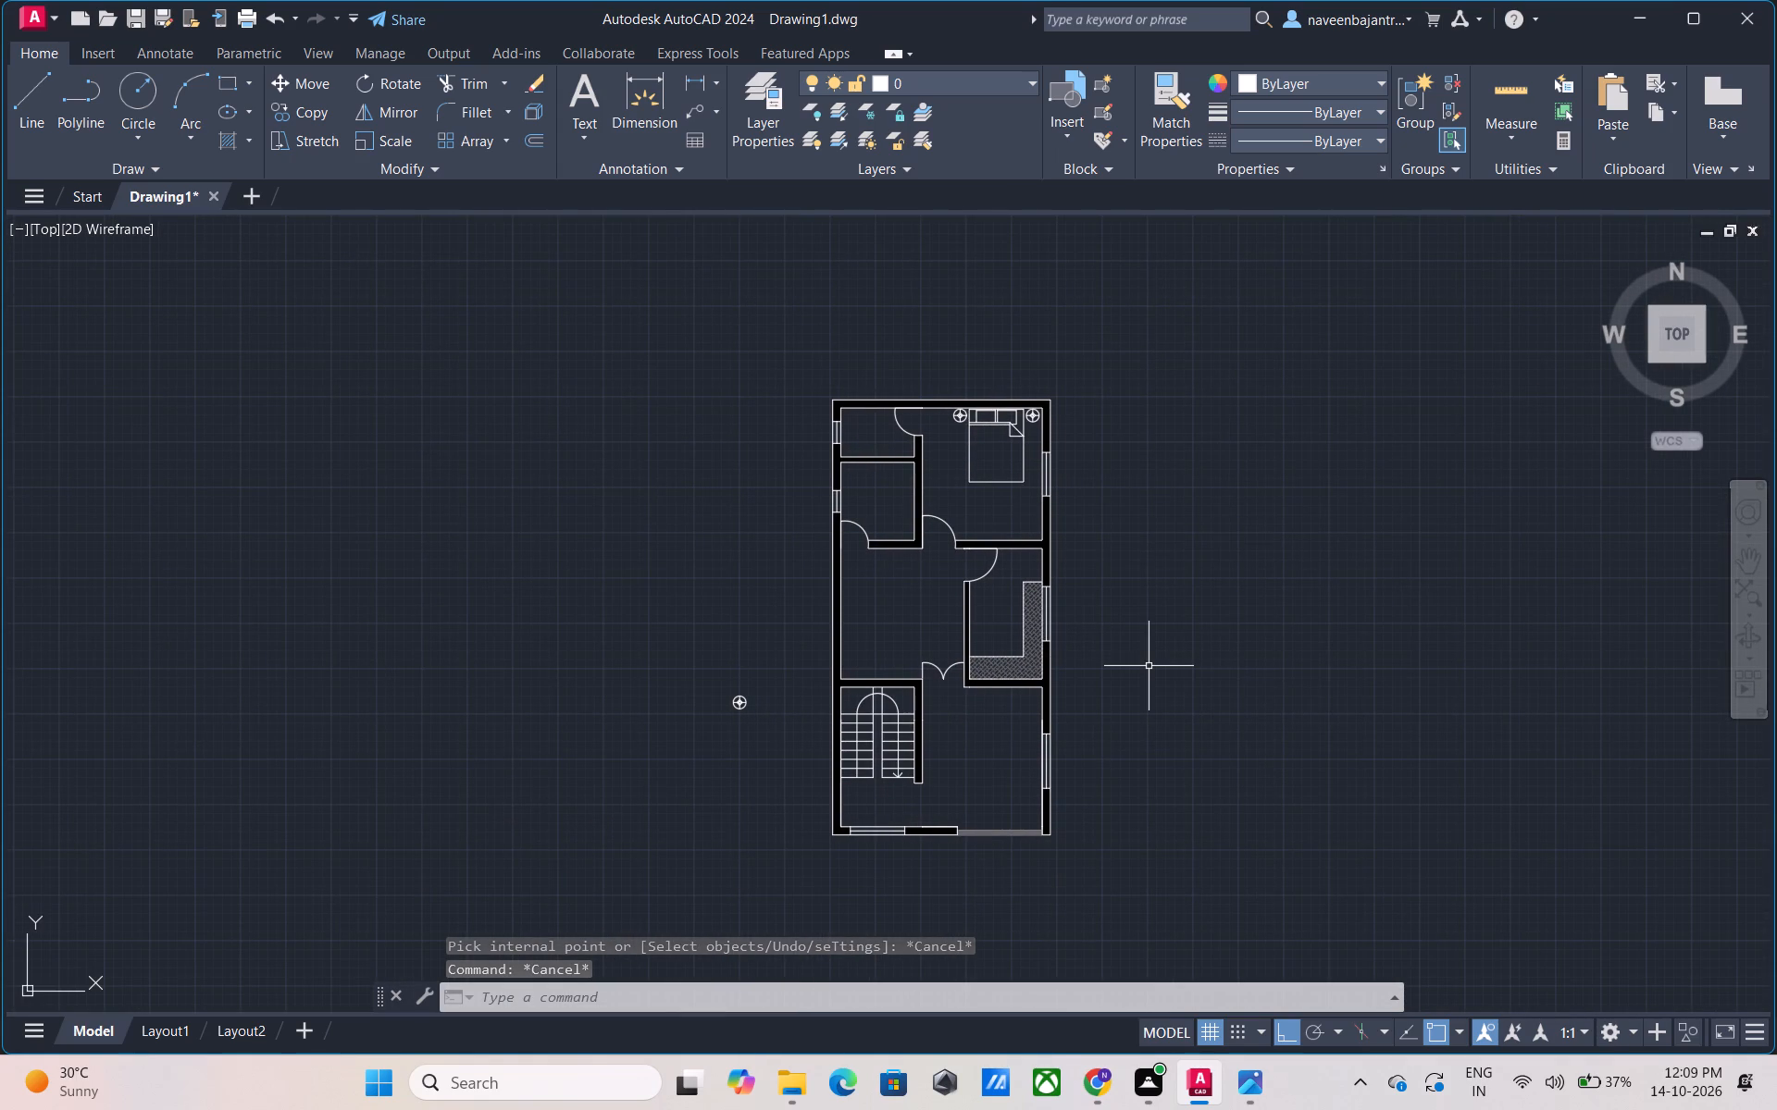
middle_click(1149, 666)
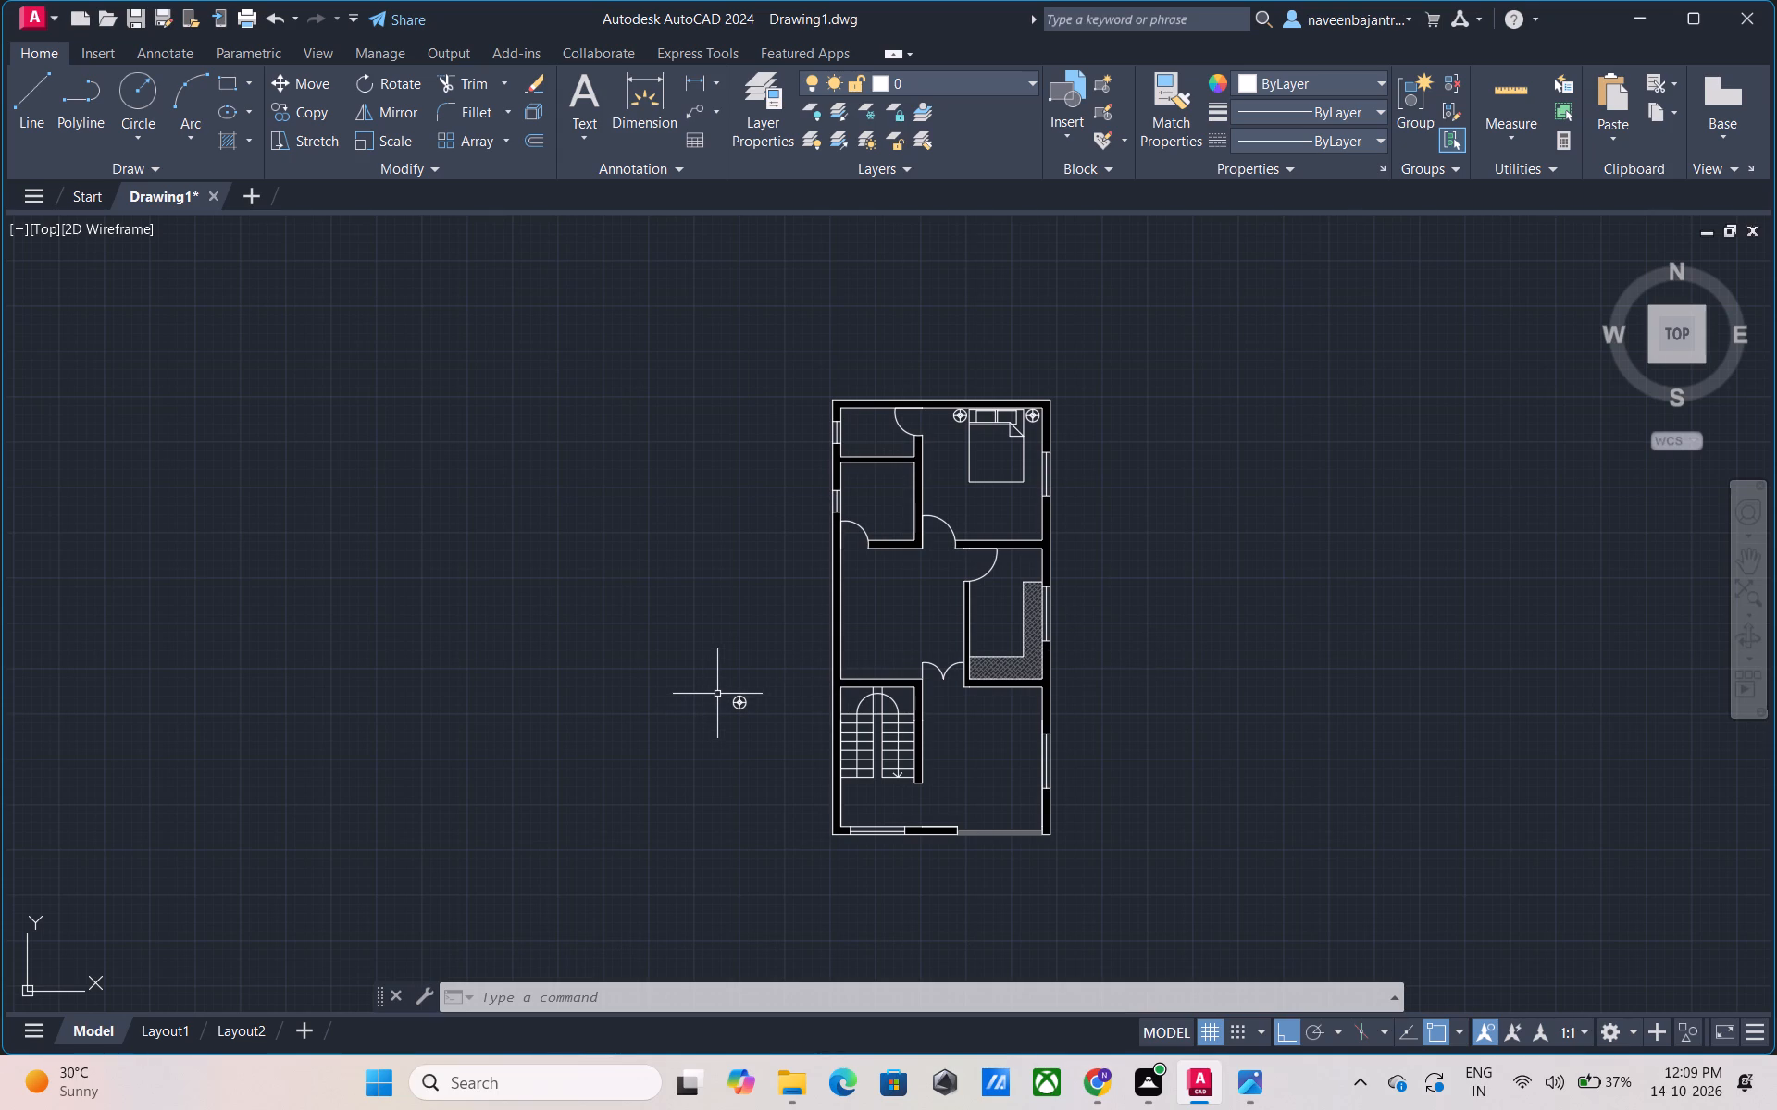
click(739, 707)
key(Delete)
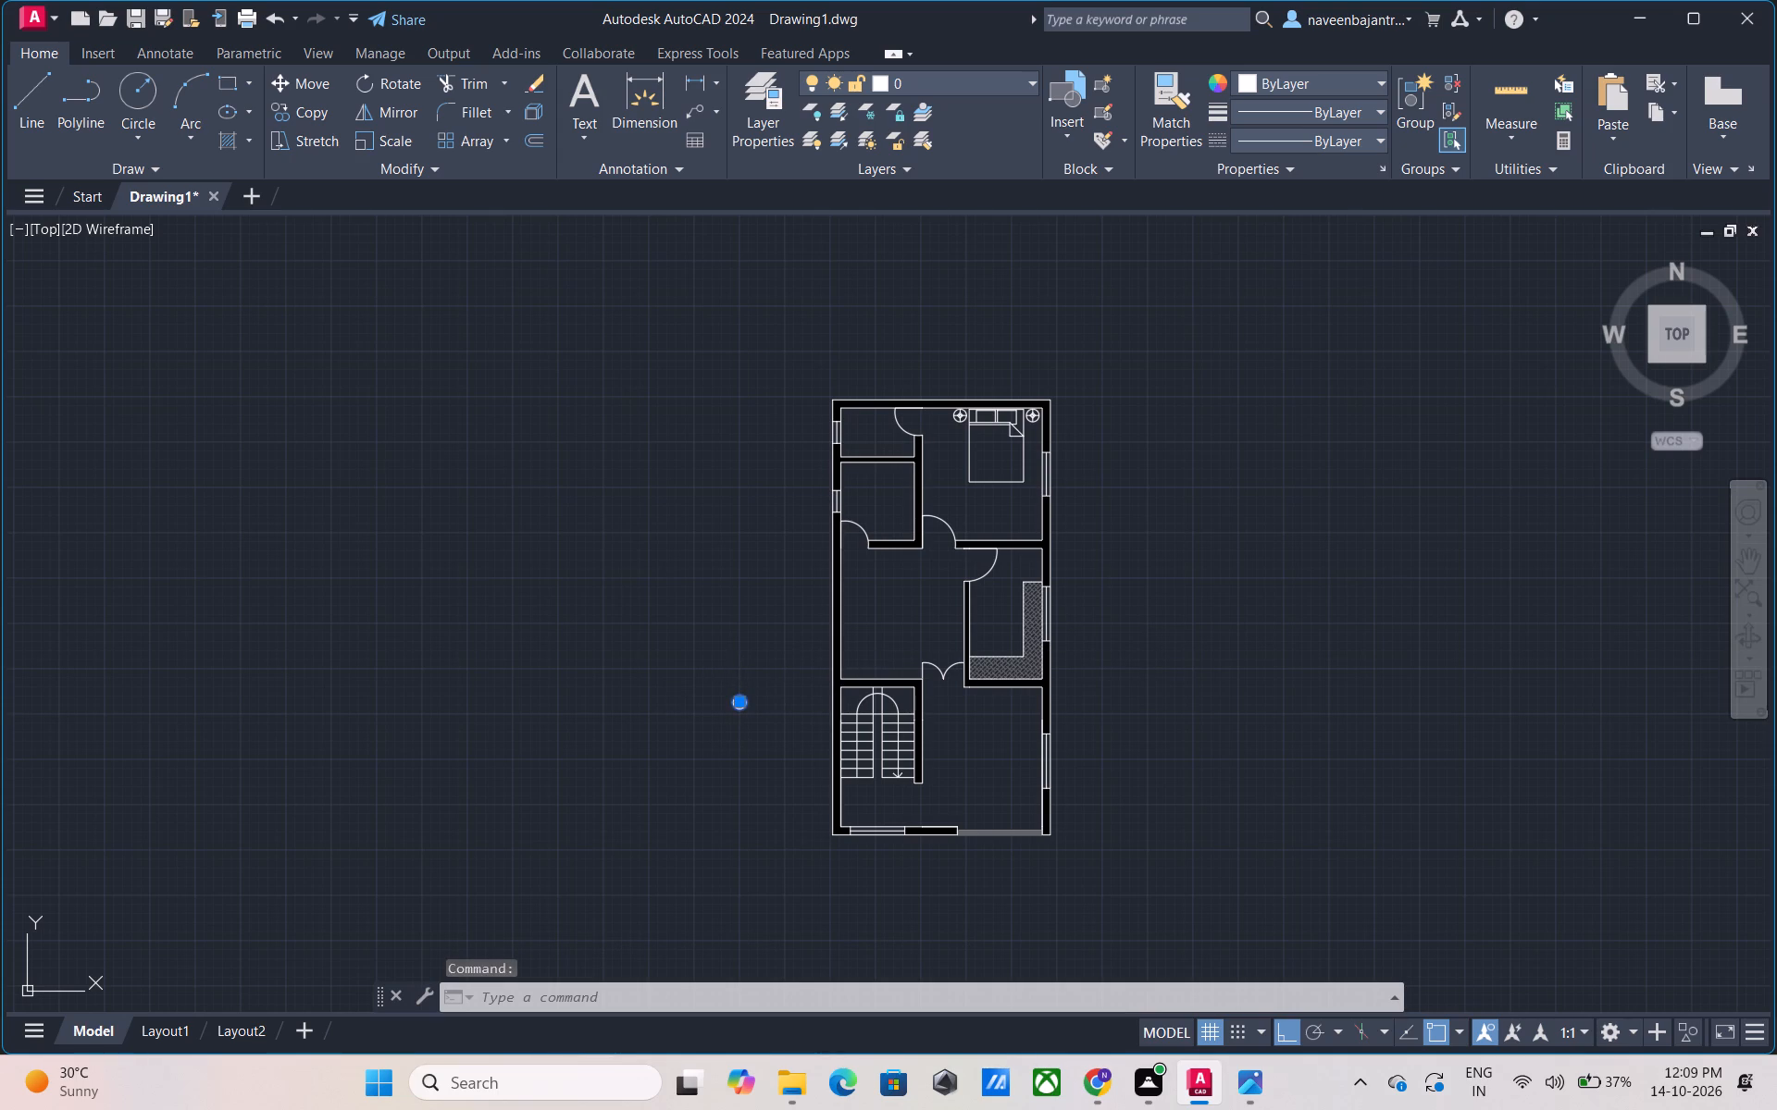
Insert the three-seat roundback sofa, square wood table, two-seat roundback sofa and letter file cabinet blocks from DesignCenter beside the plan.
scroll(739, 694, down, 1)
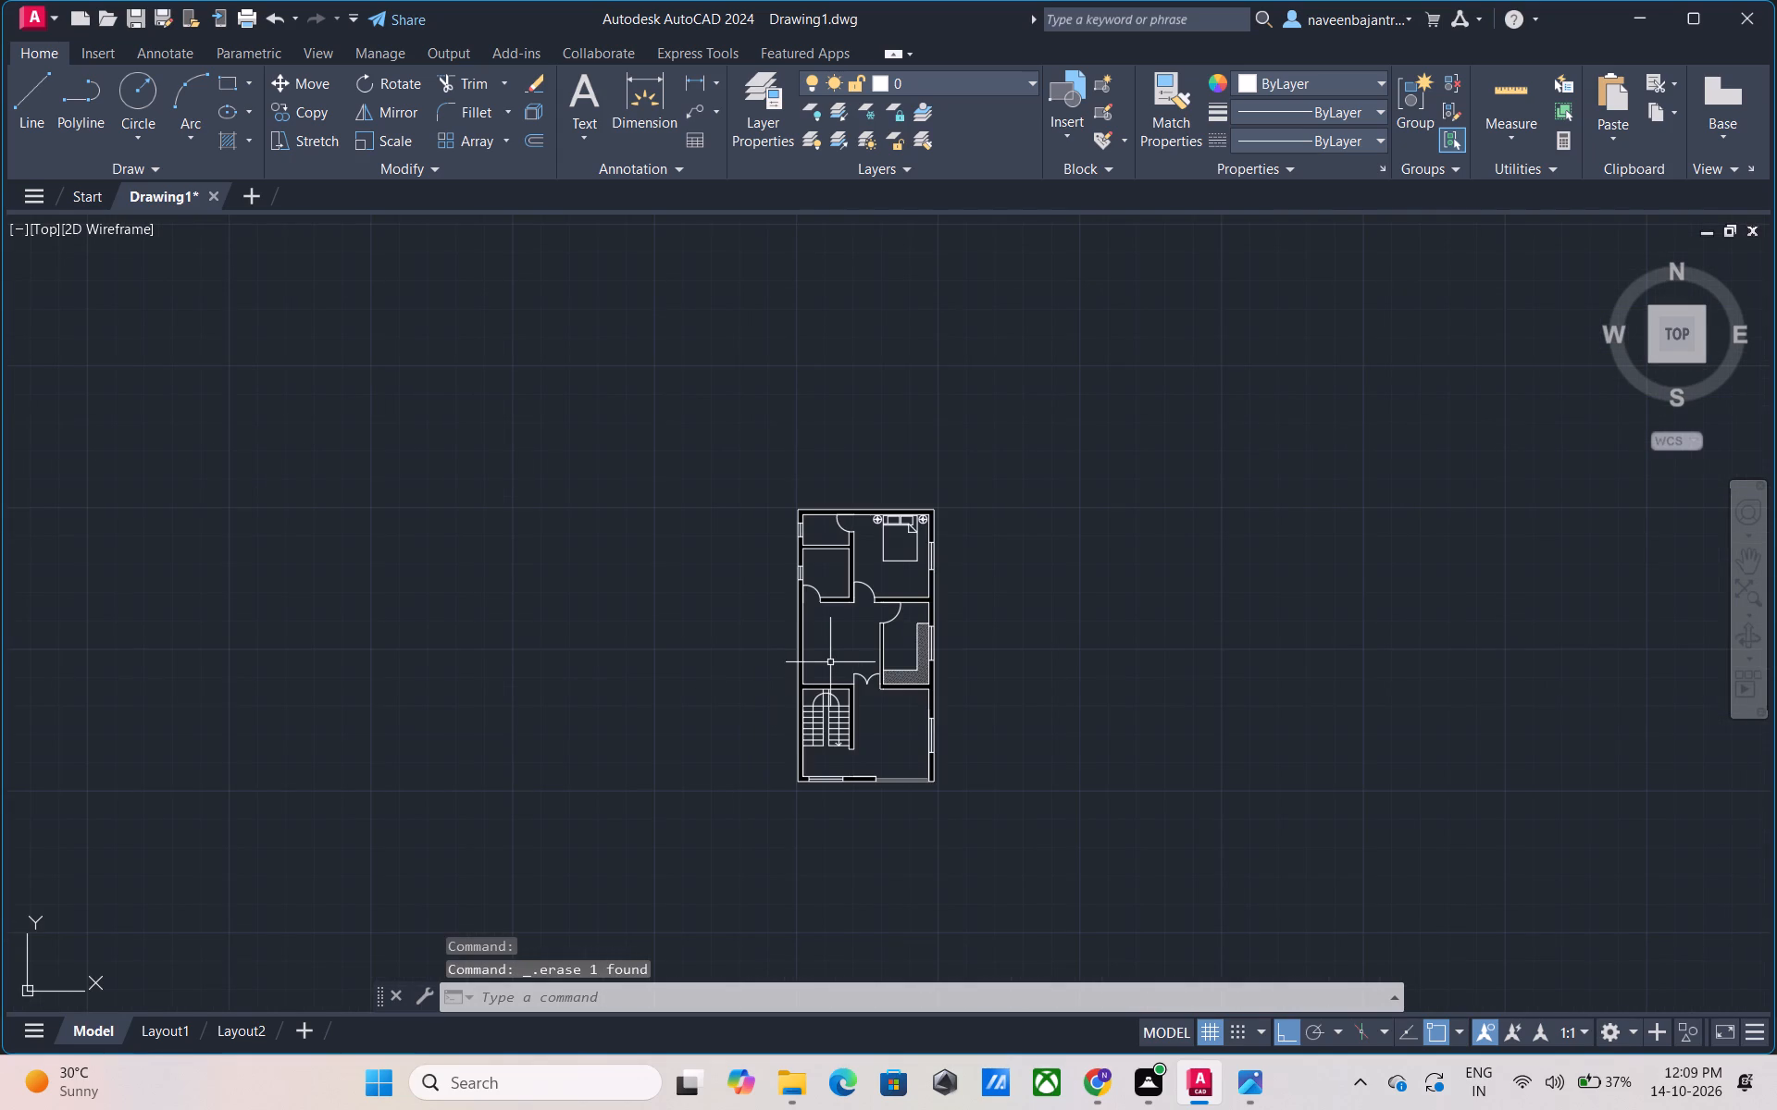
middle_drag(830, 661, 794, 661)
scroll(794, 661, up, 1)
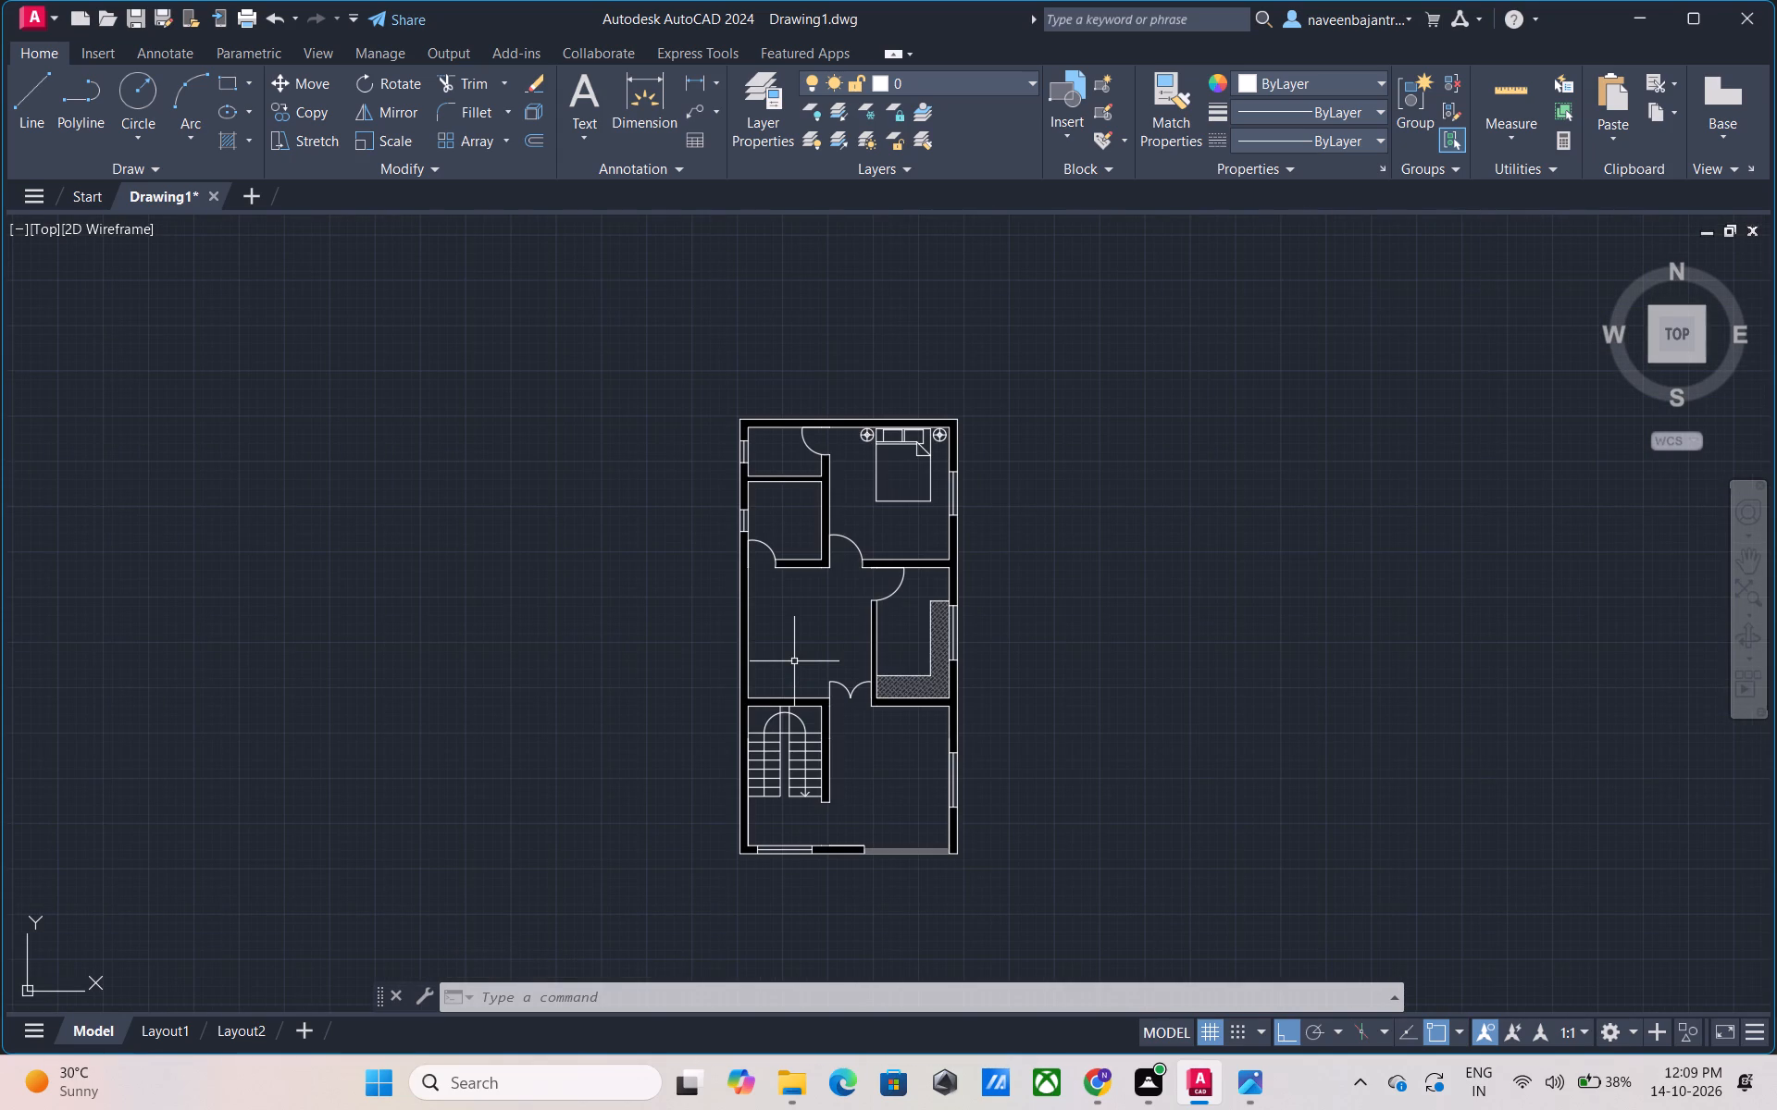
scroll(794, 661, up, 1)
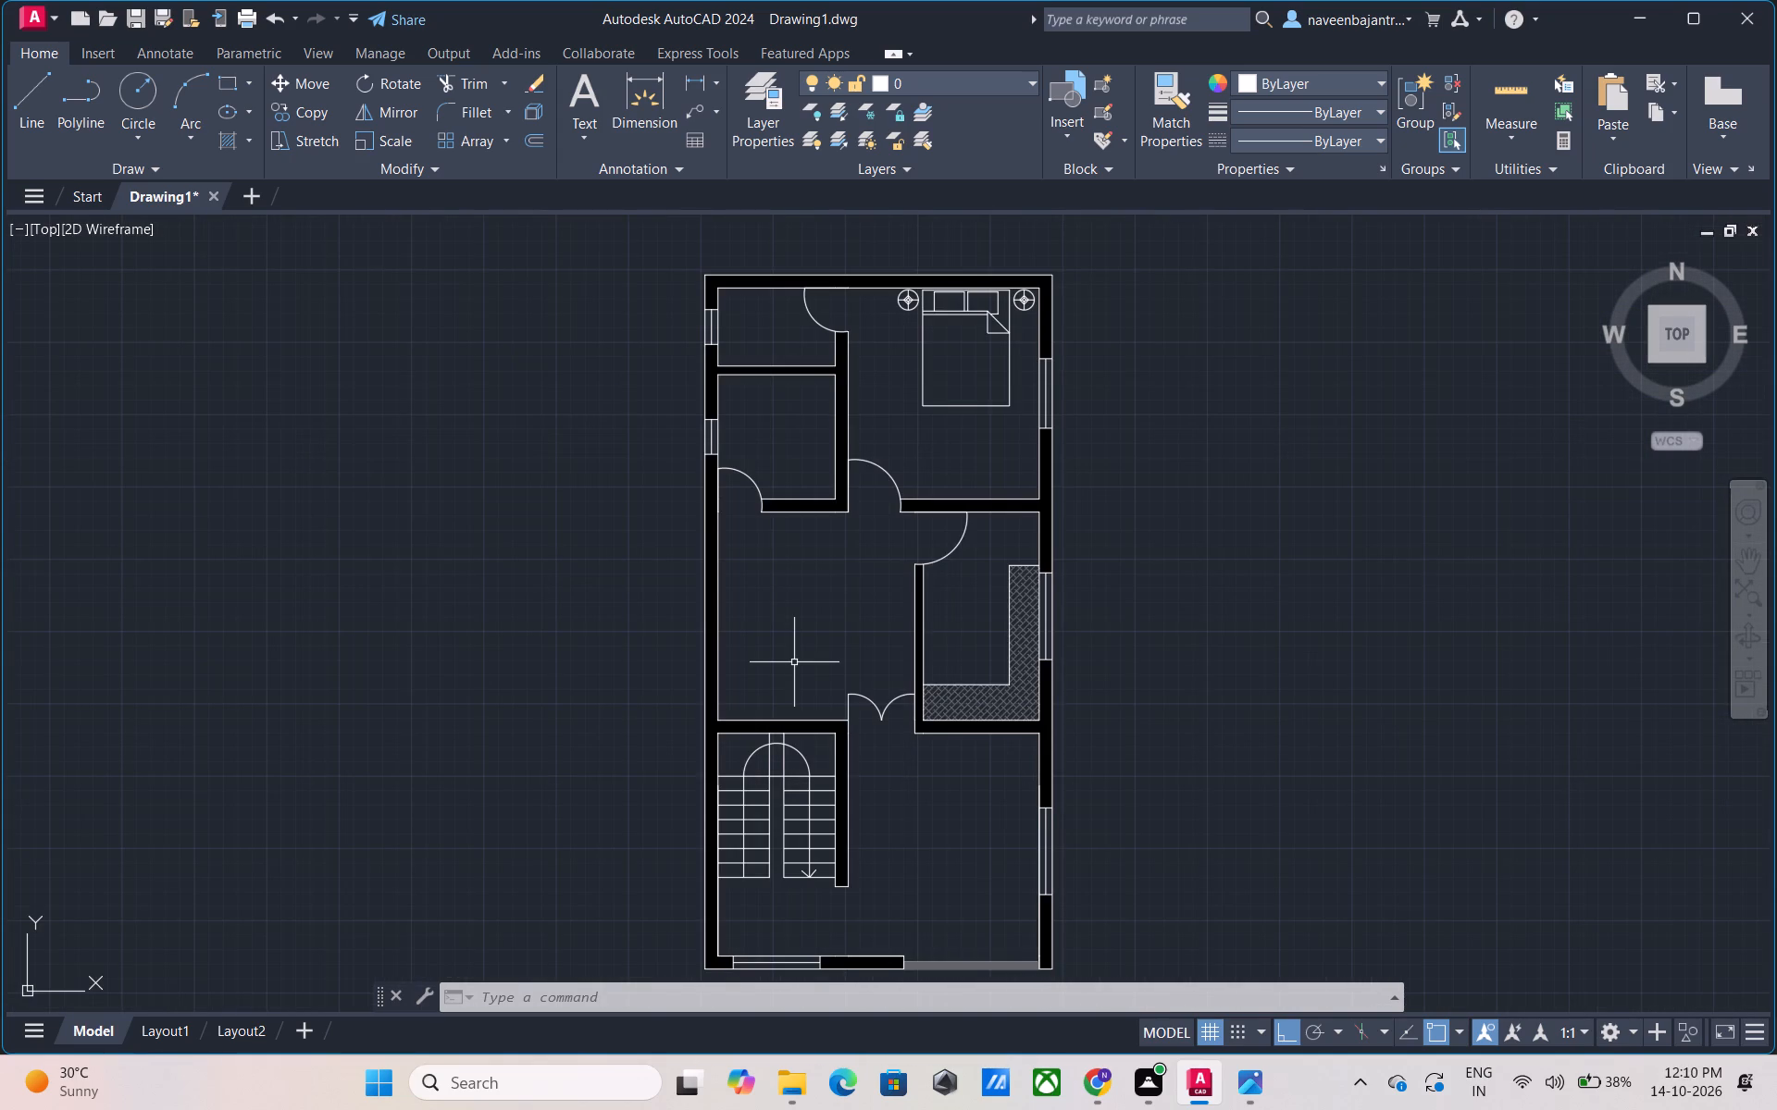
middle_click(794, 663)
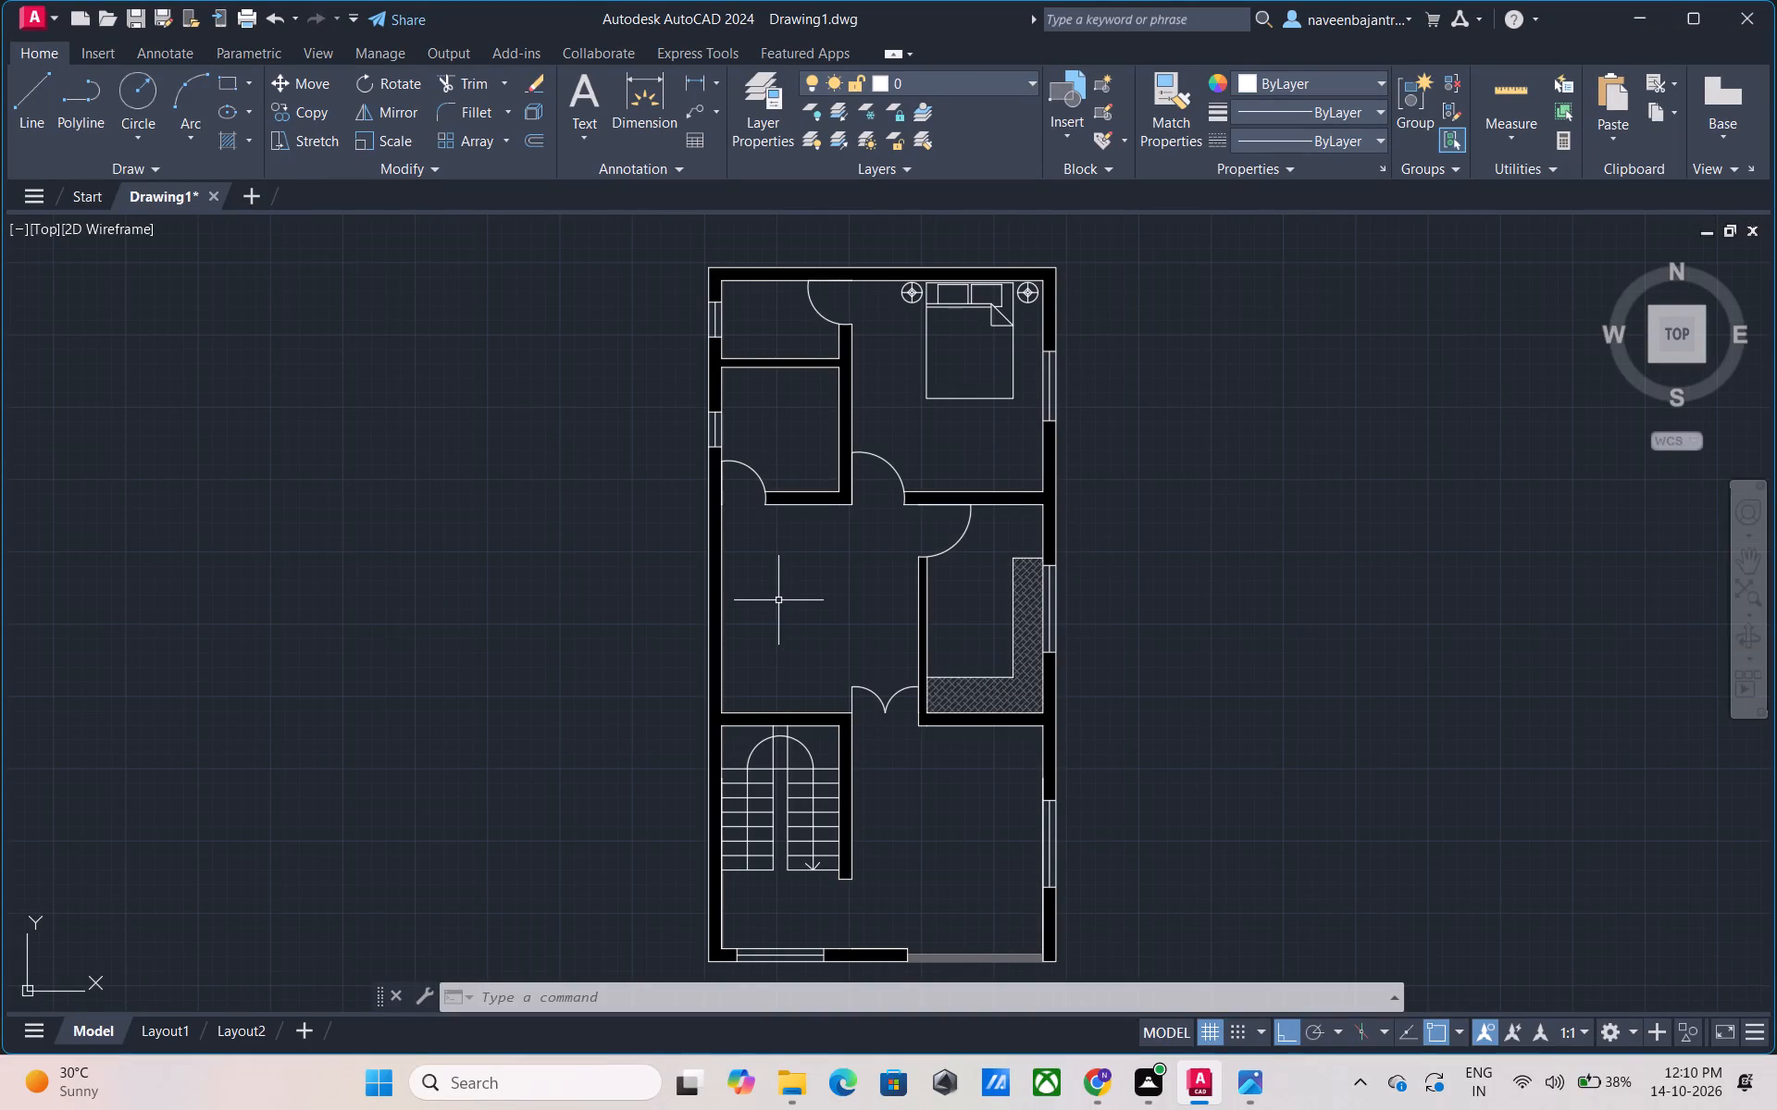
middle_drag(779, 599, 725, 660)
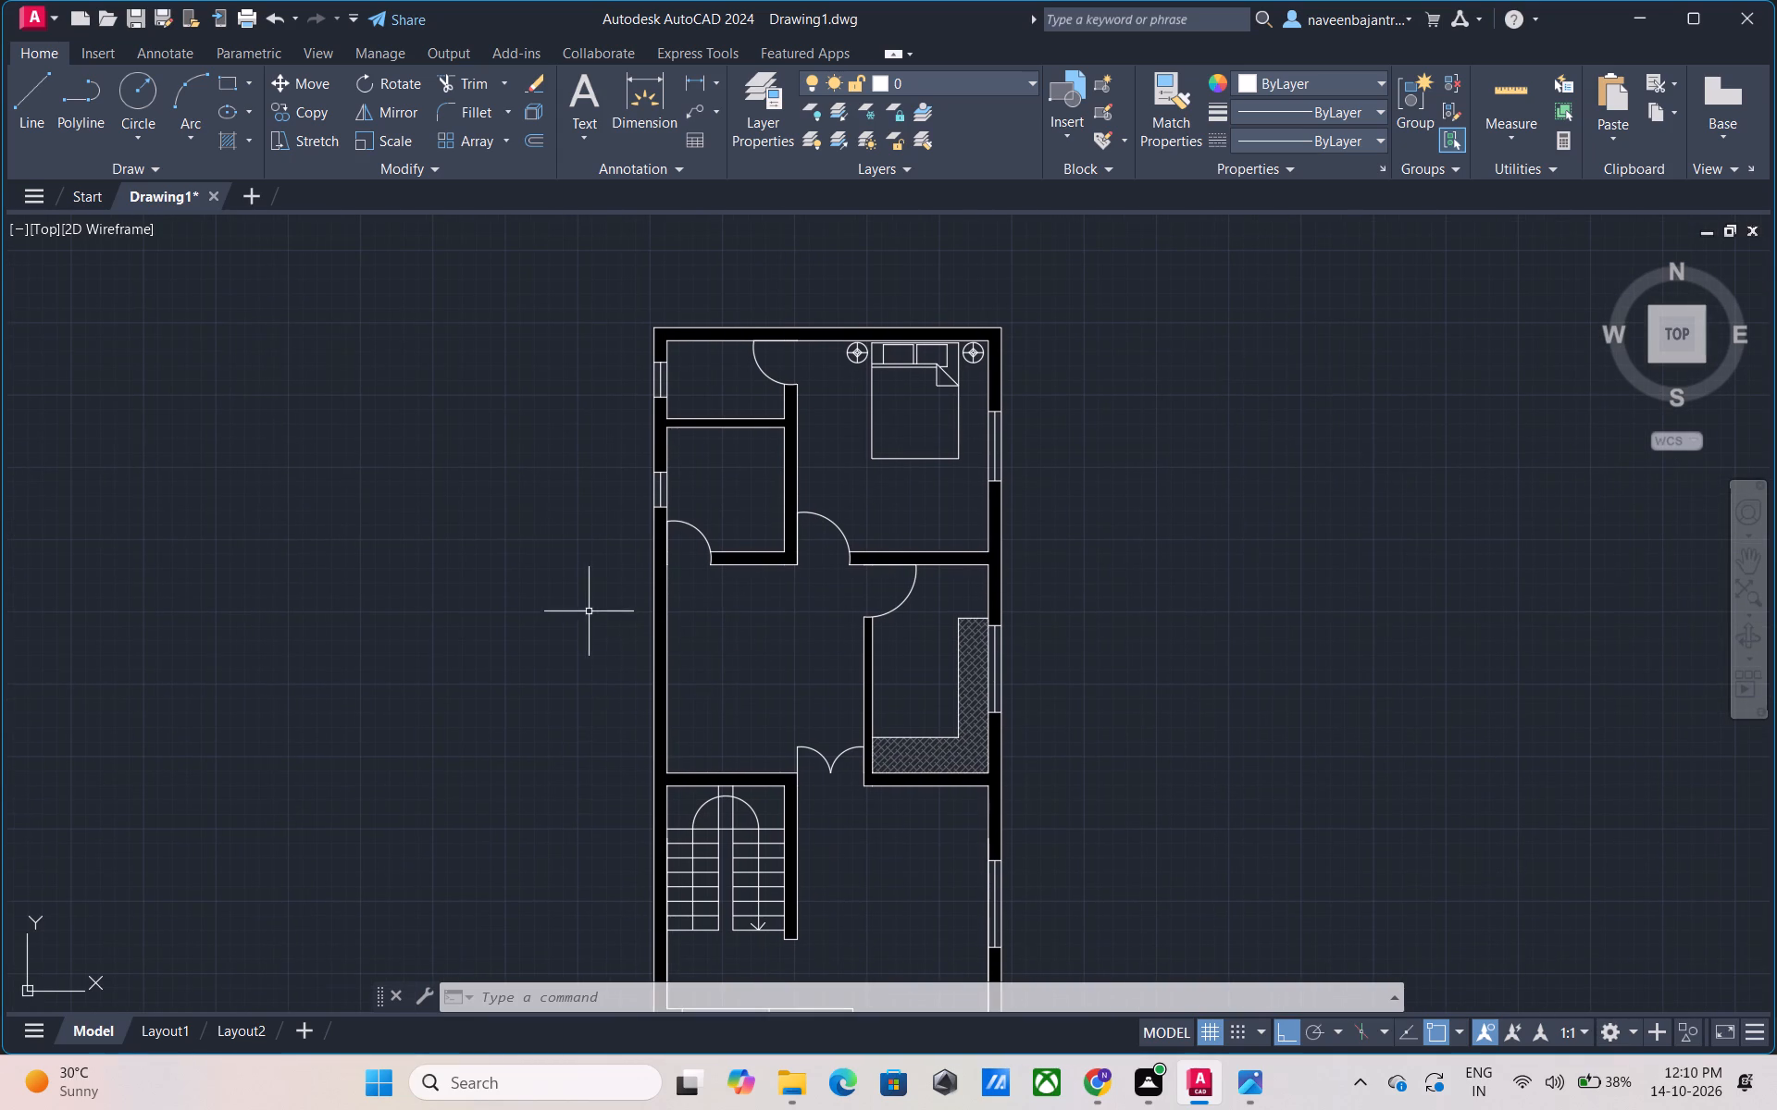
text(DC)
key(space)
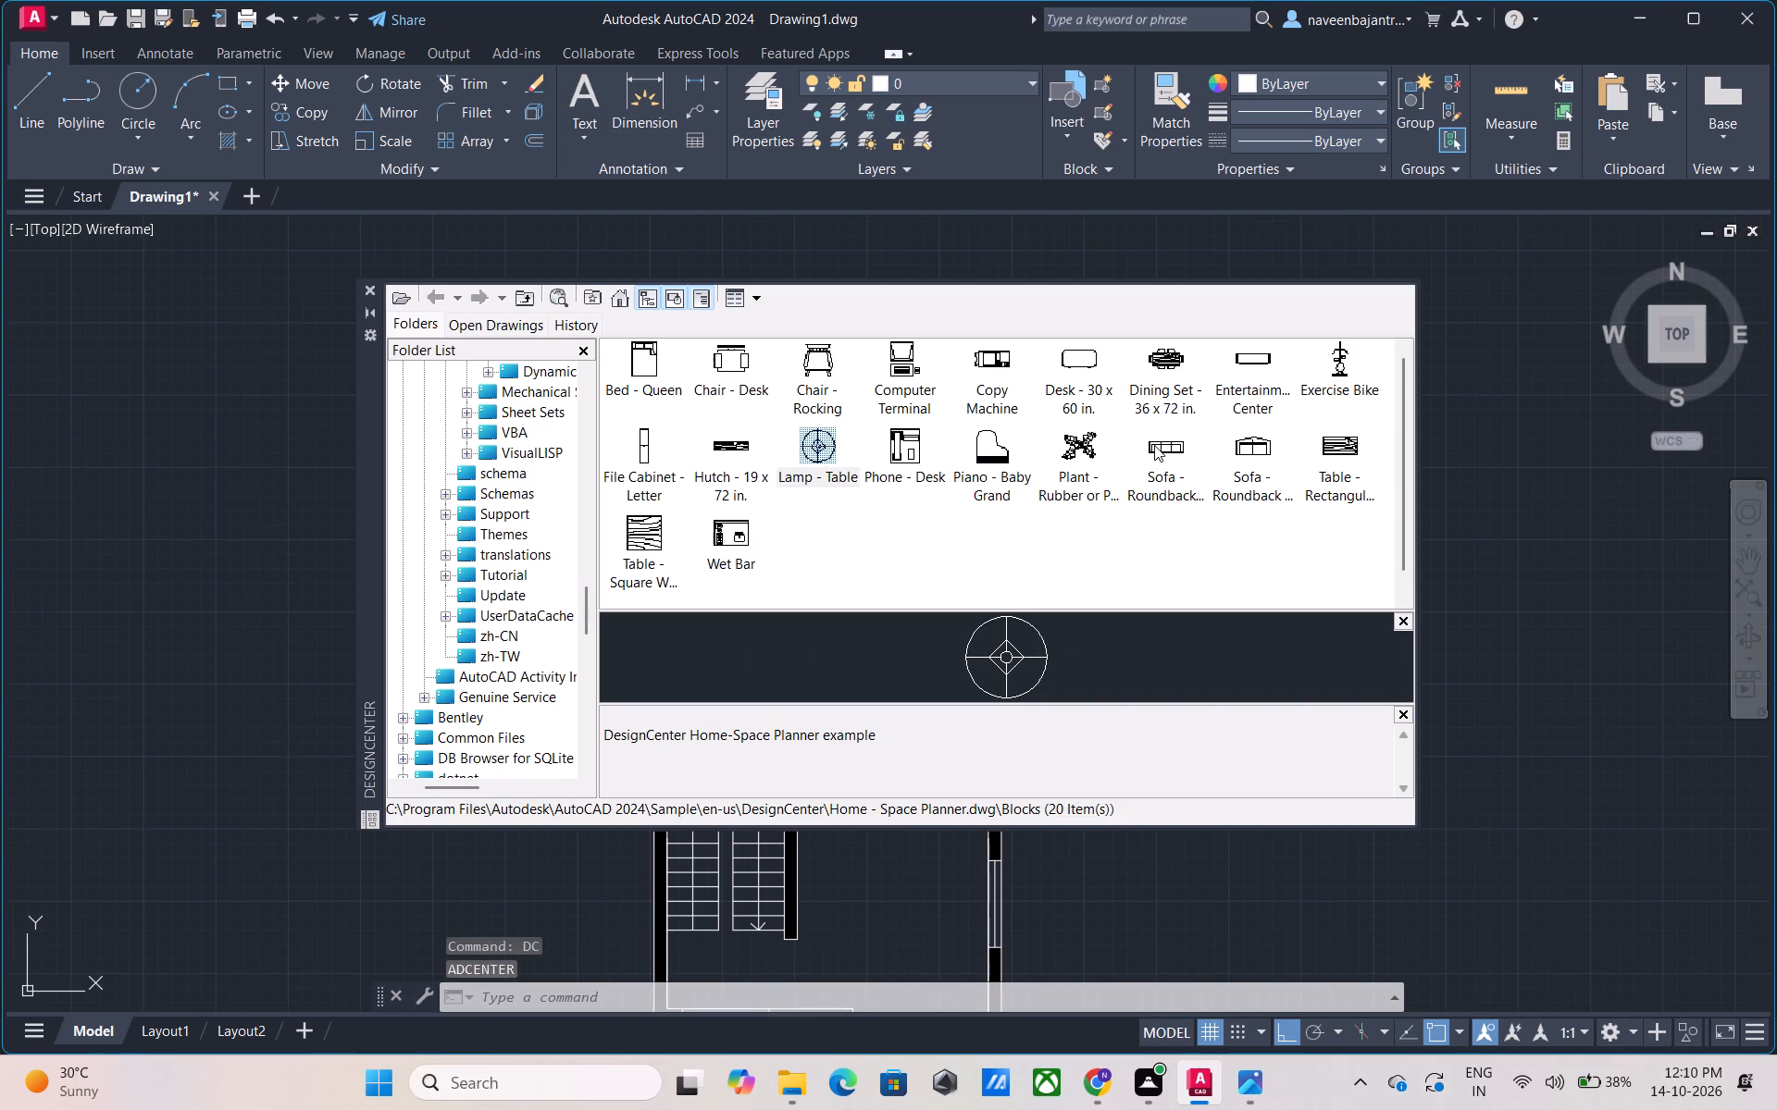
drag(1155, 445, 234, 477)
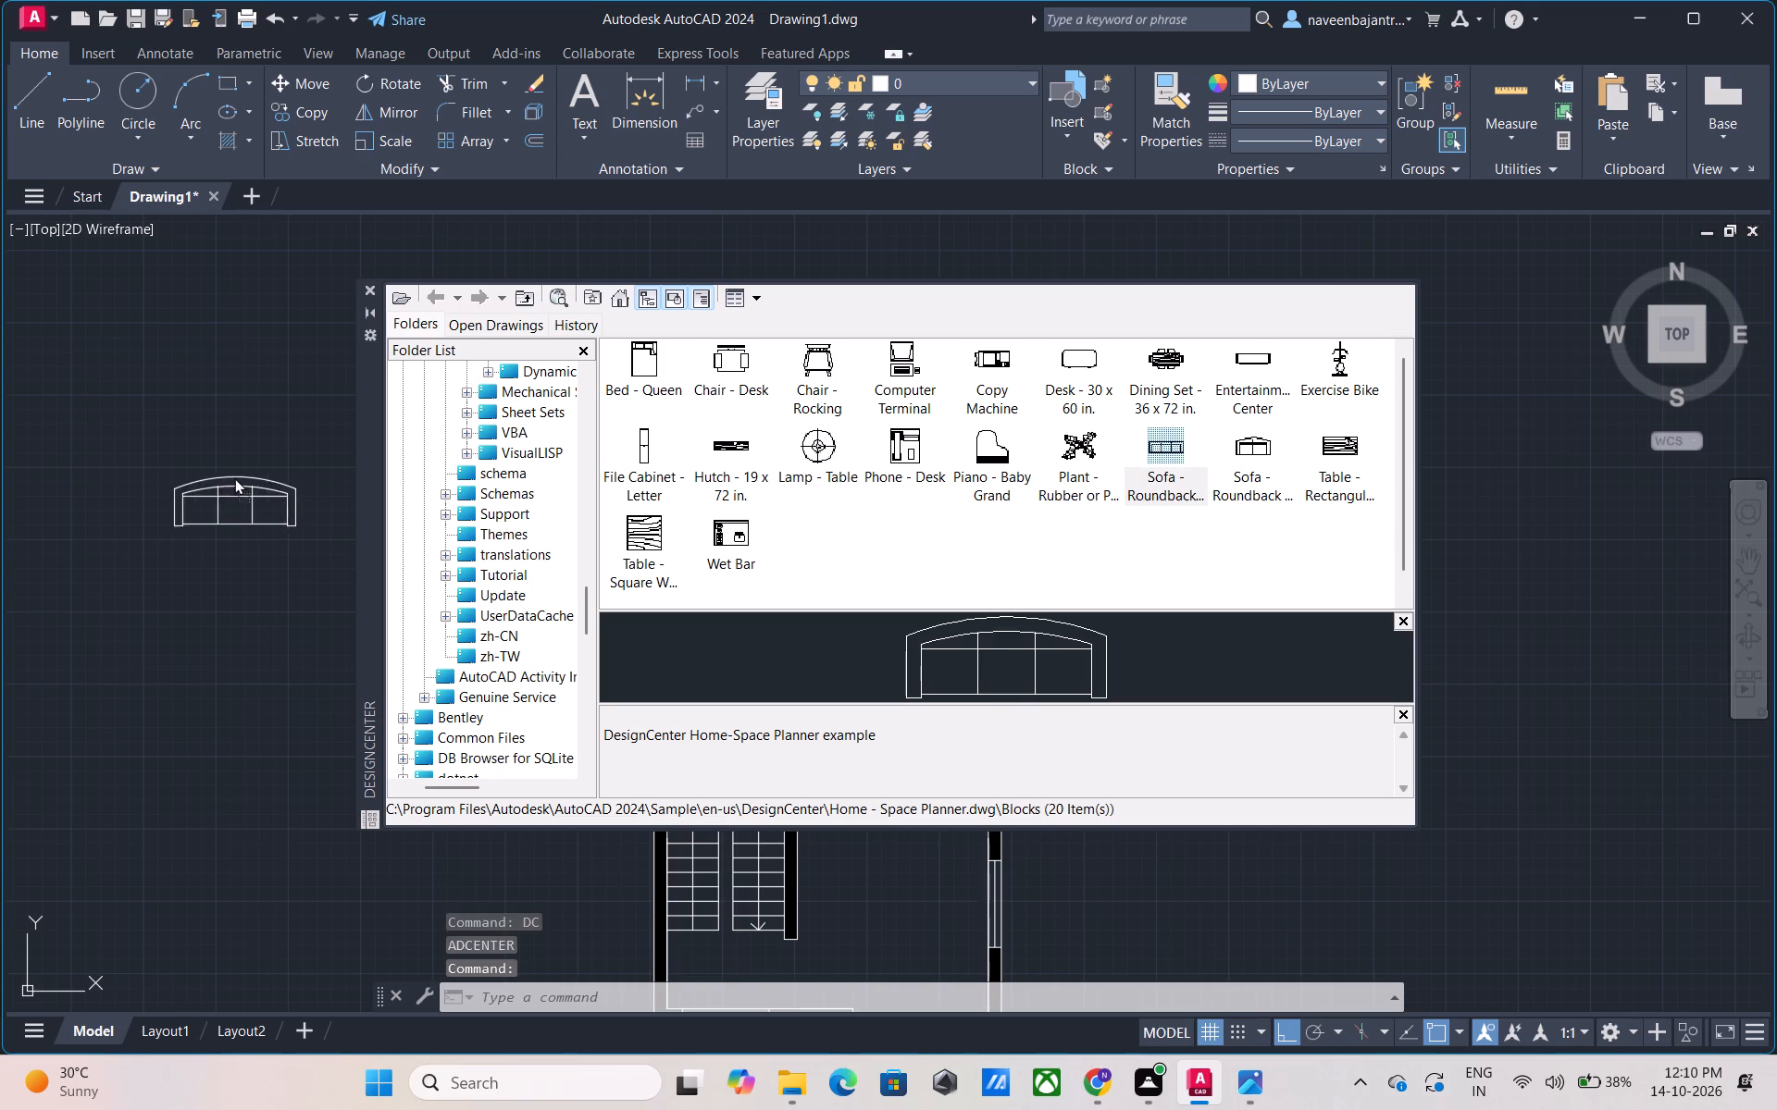
drag(234, 477, 230, 475)
drag(645, 535, 448, 566)
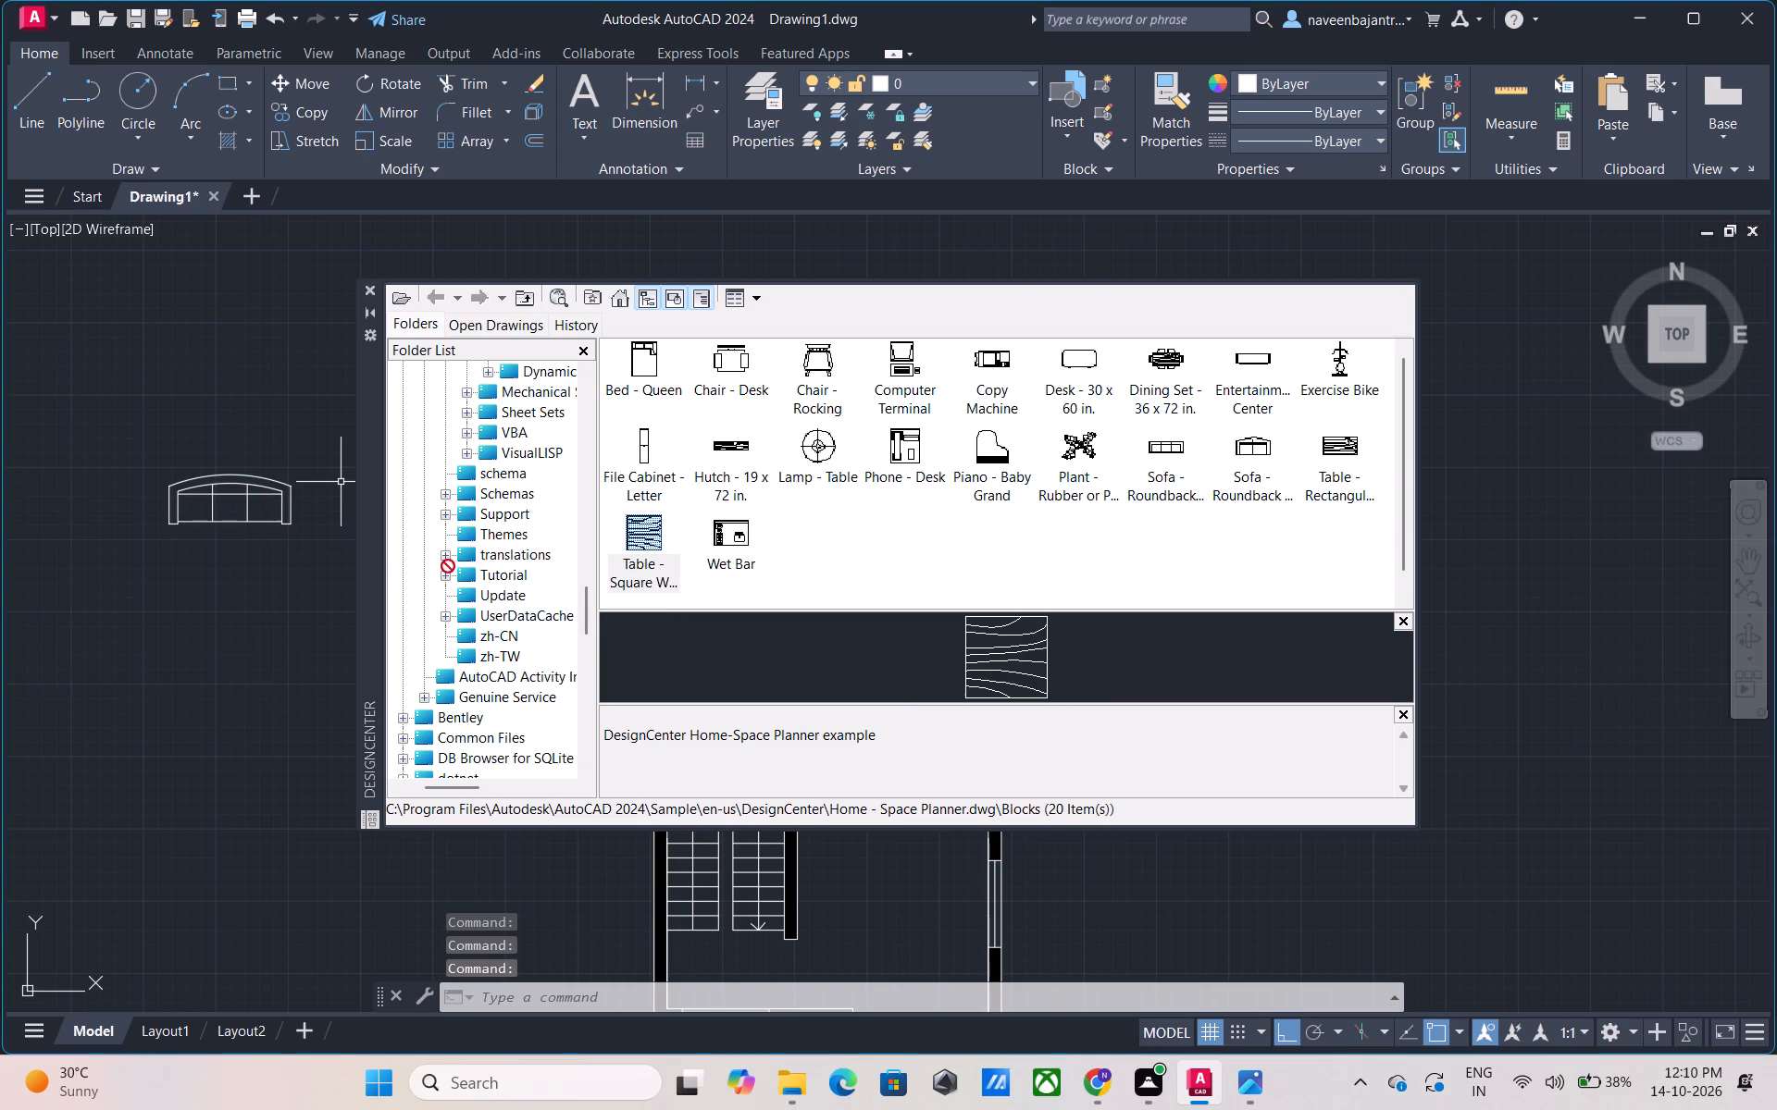
drag(448, 566, 187, 605)
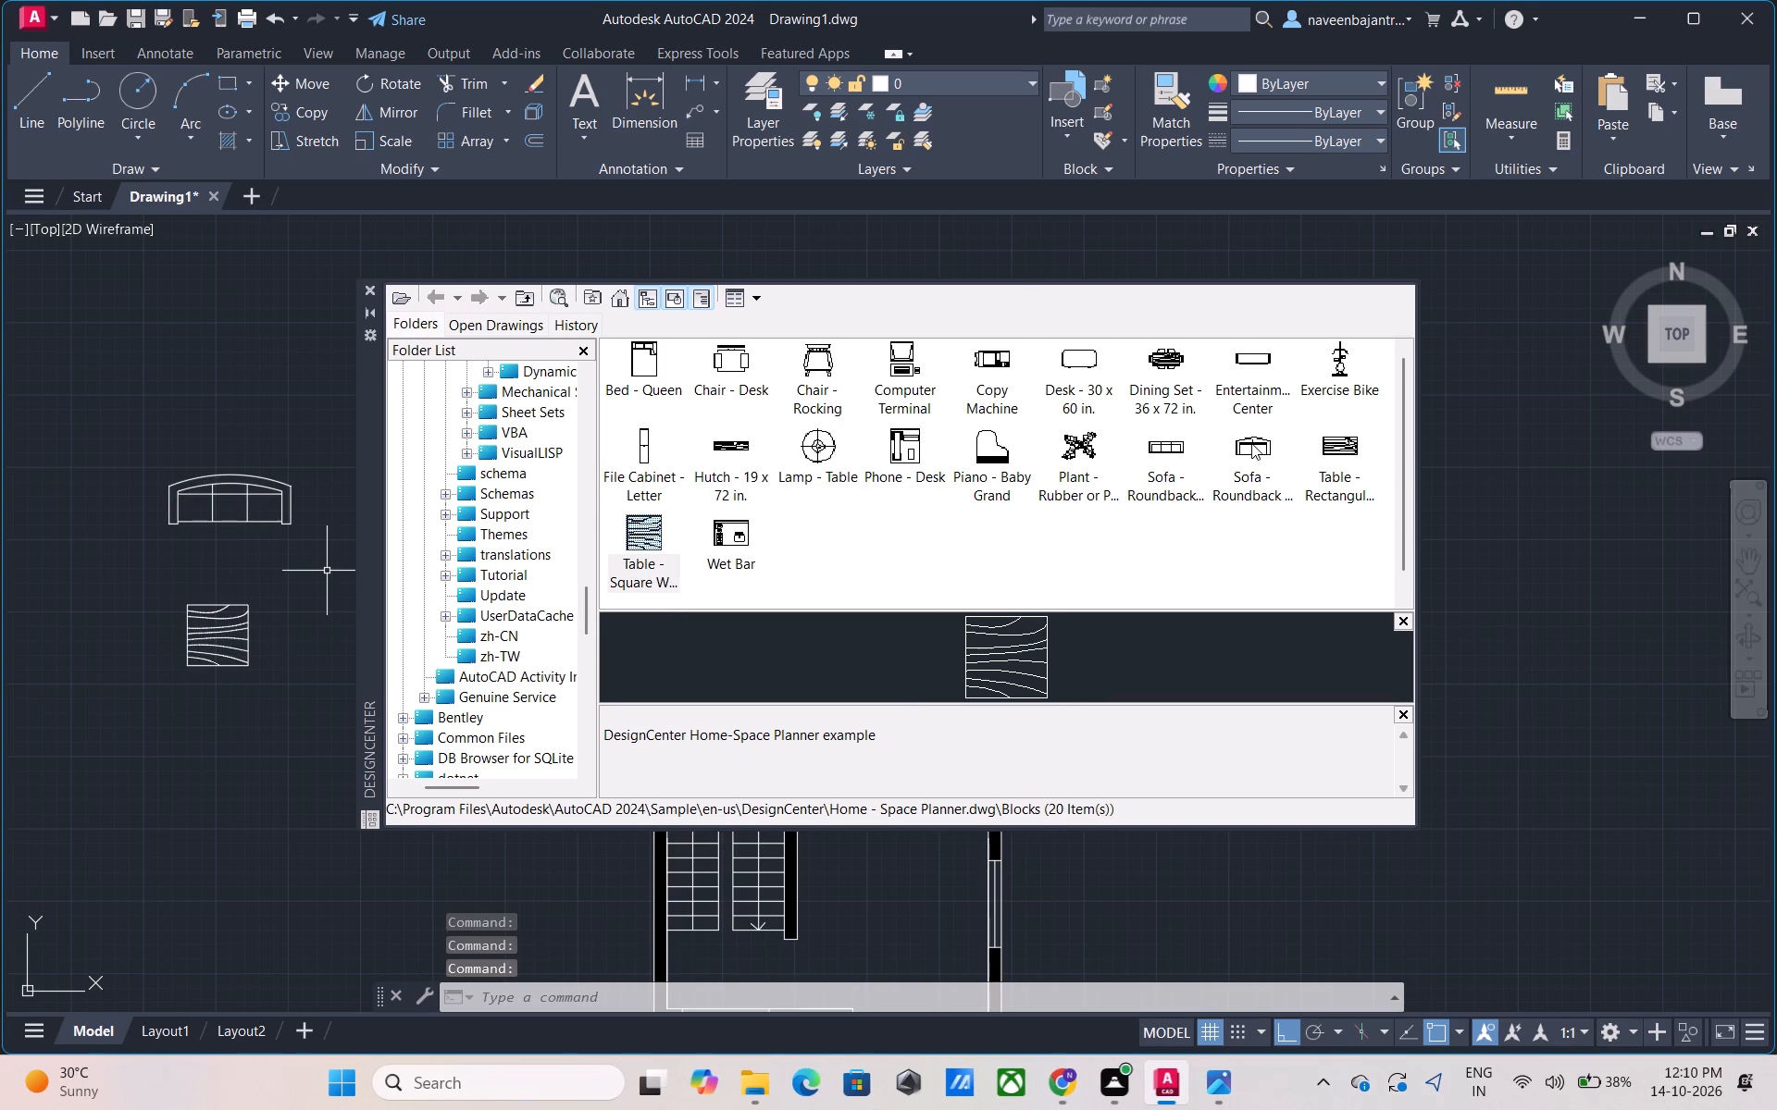
drag(1251, 443, 243, 729)
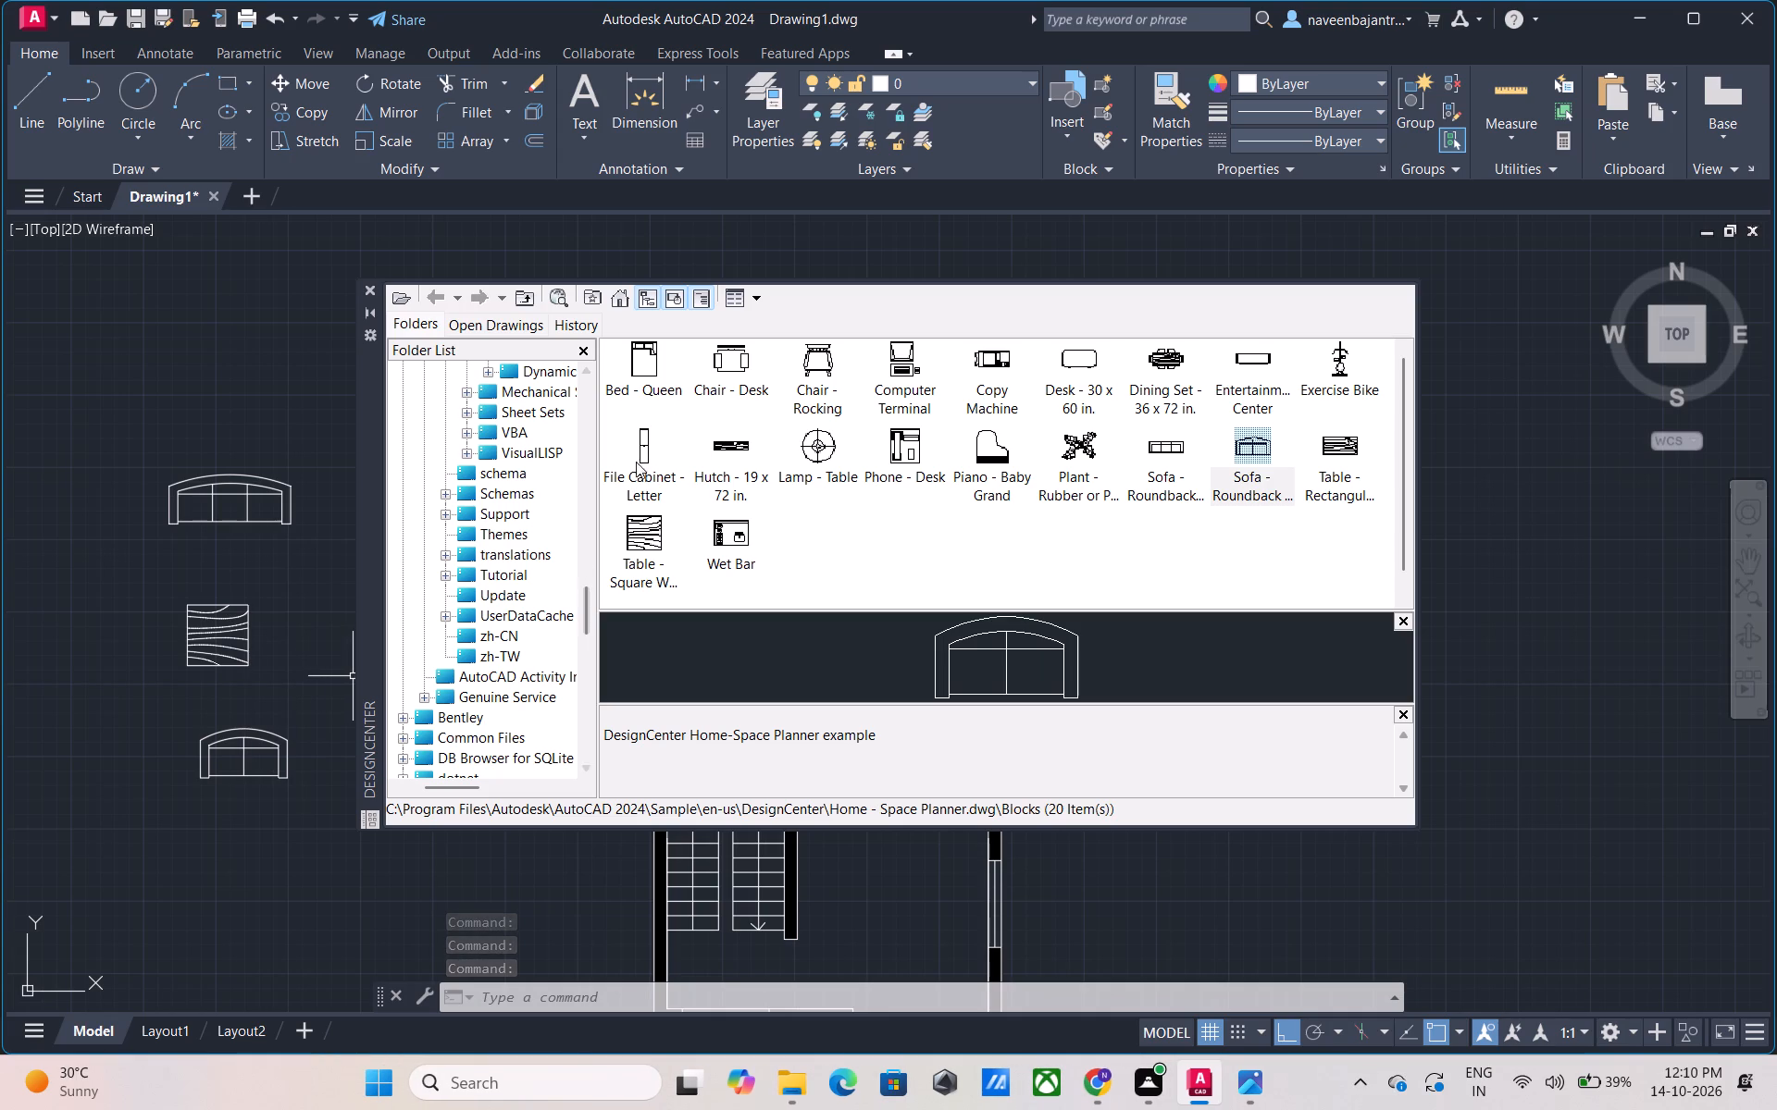
drag(642, 444, 204, 519)
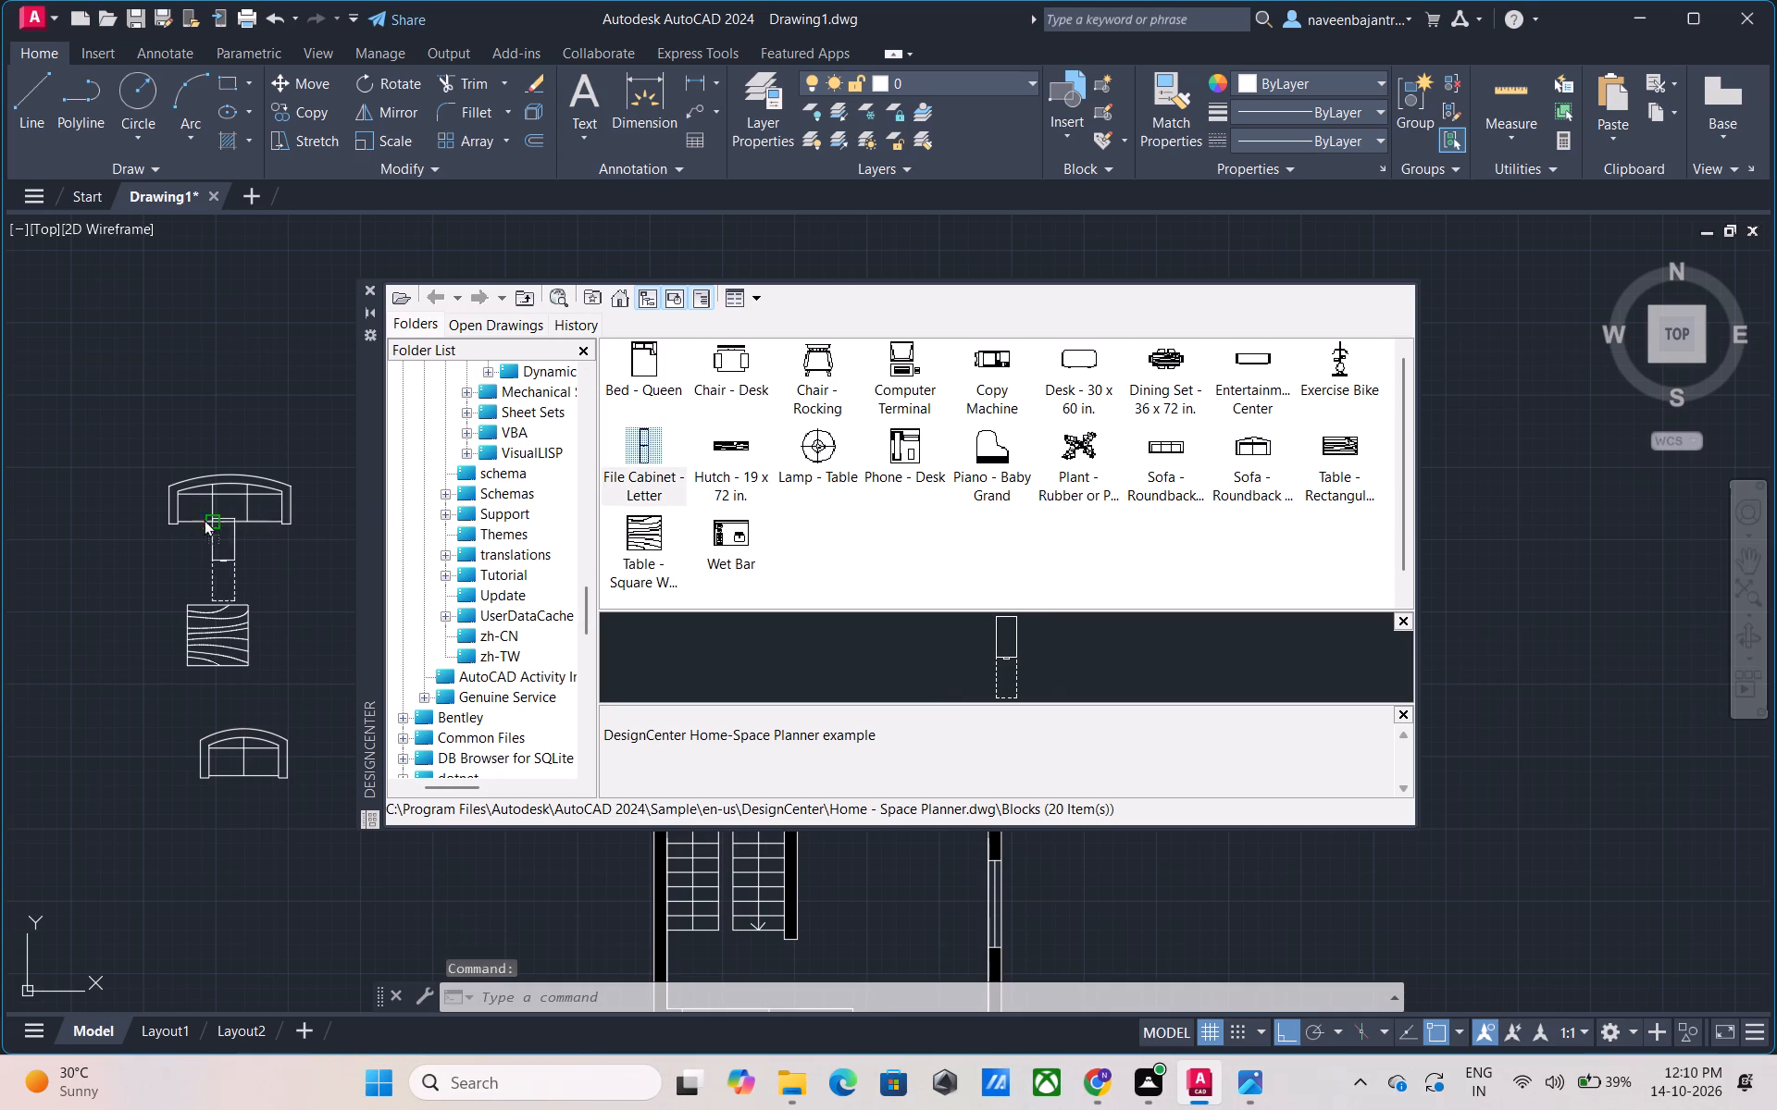
drag(204, 519, 101, 511)
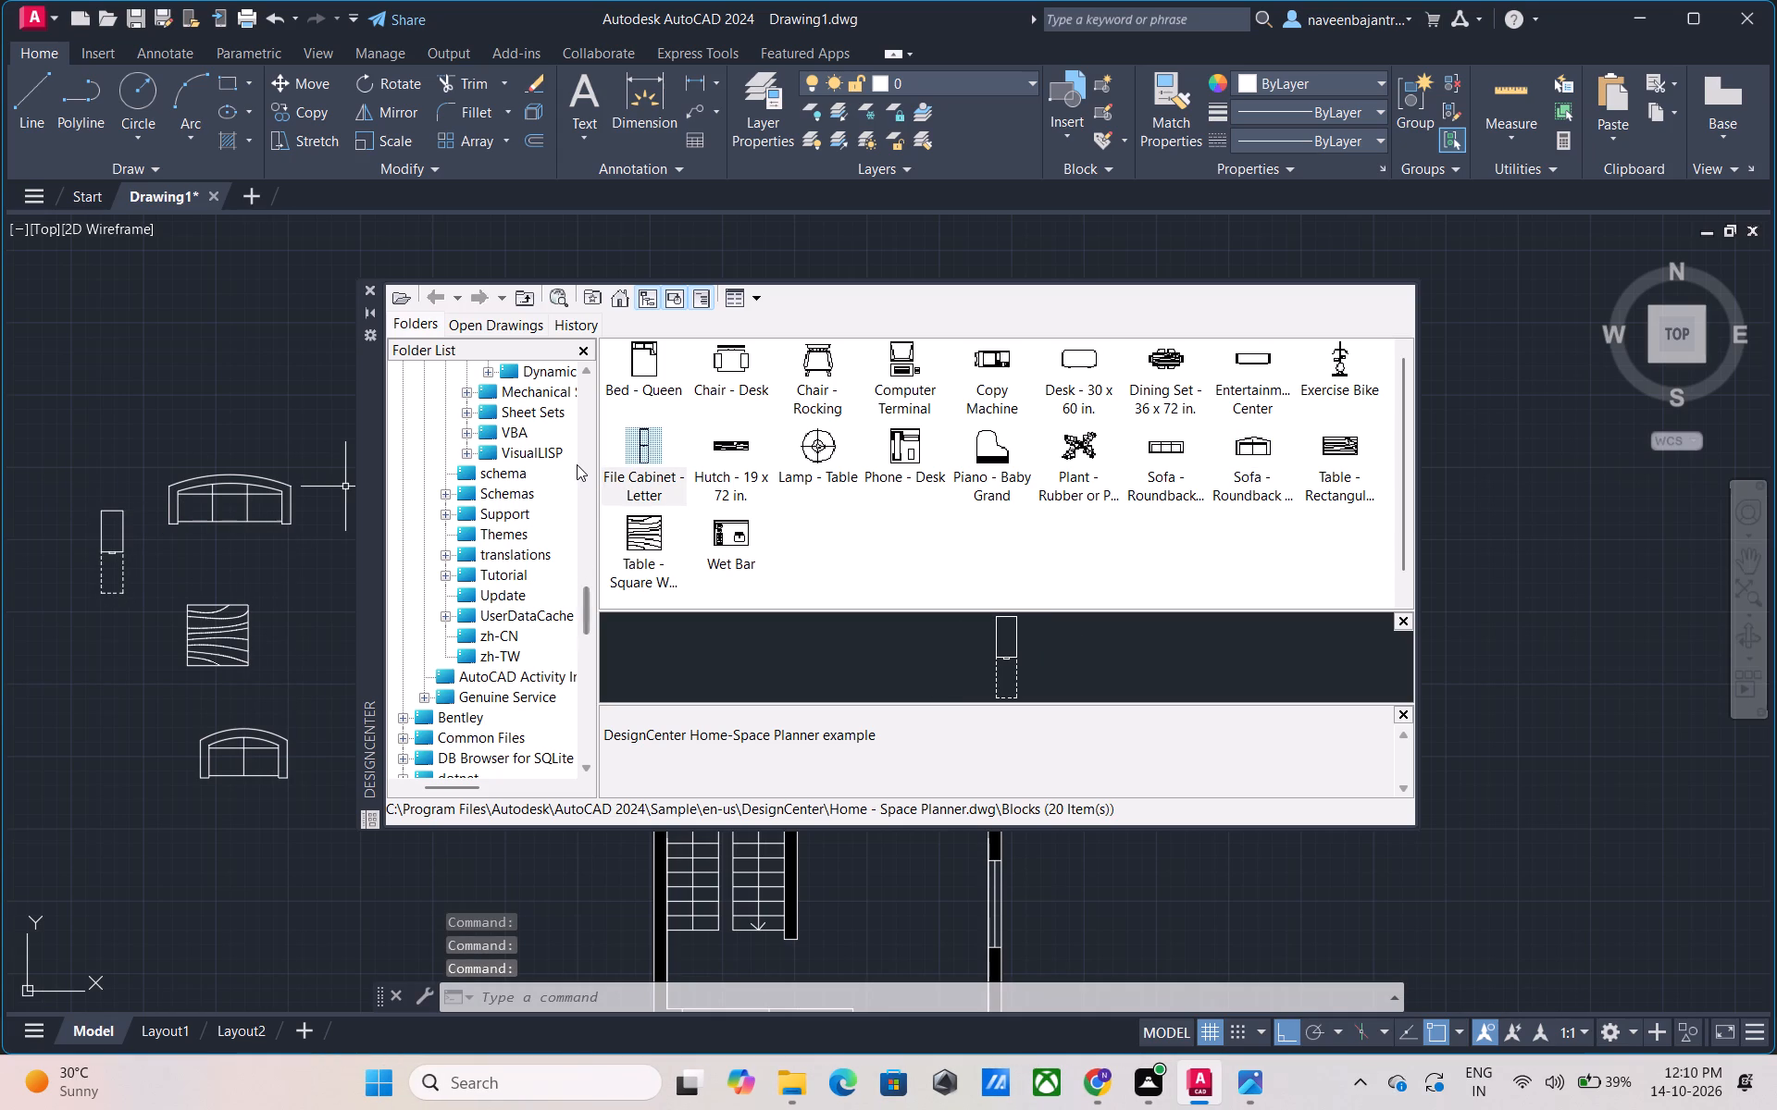
click(367, 286)
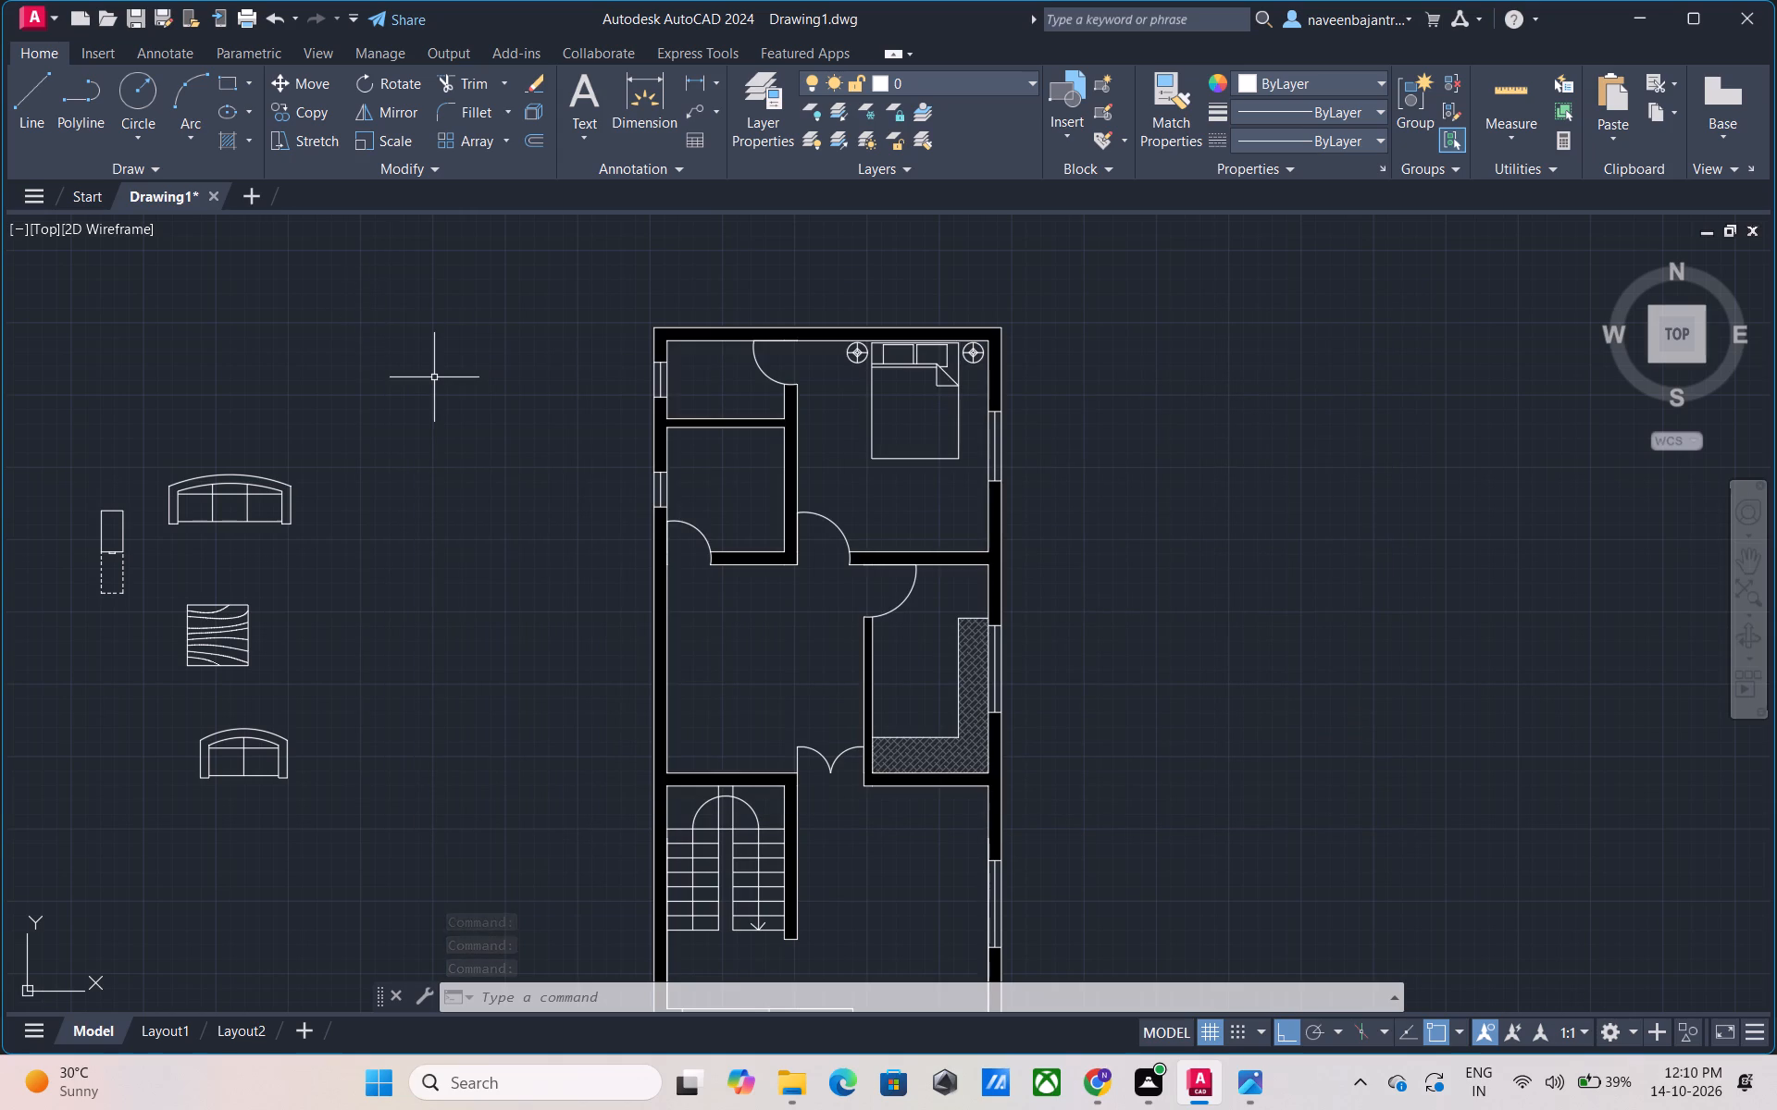
Rotate the three-seat sofa 90° counterclockwise about its lower-right corner, with Ortho on.
key(F8)
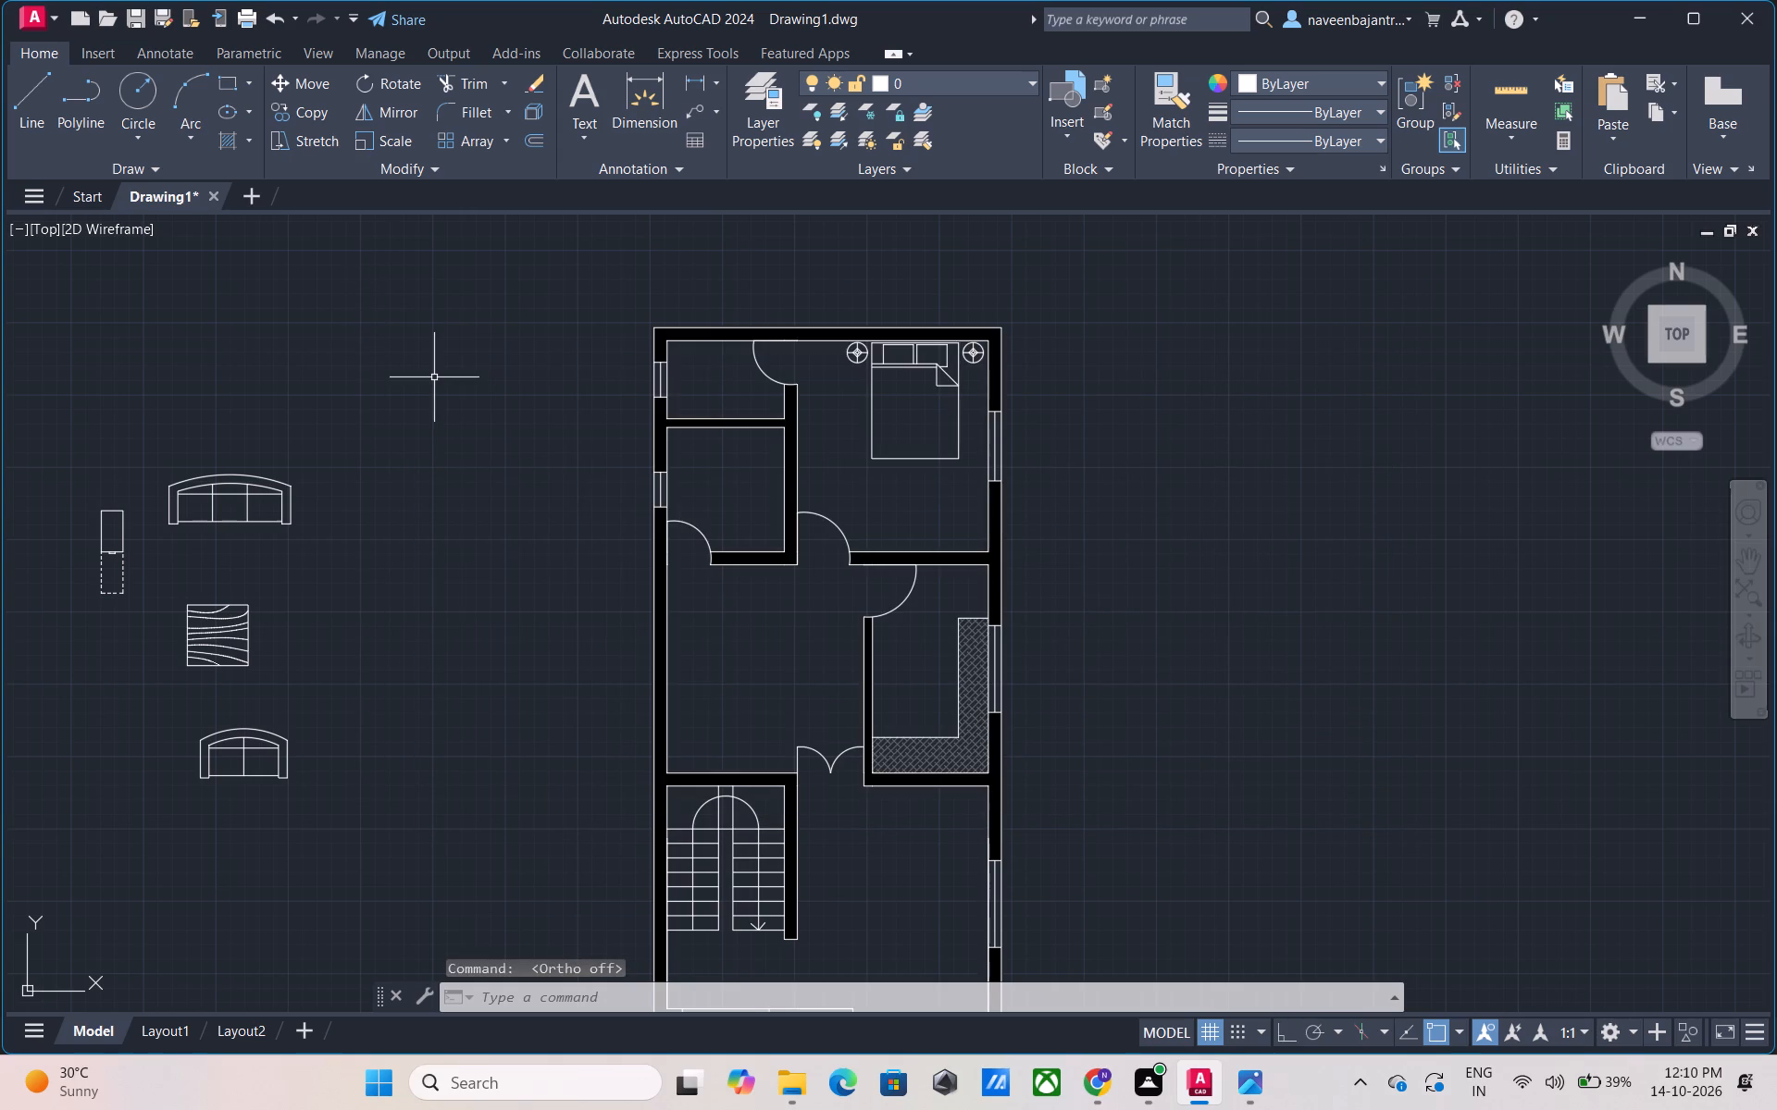
click(279, 522)
key(r)
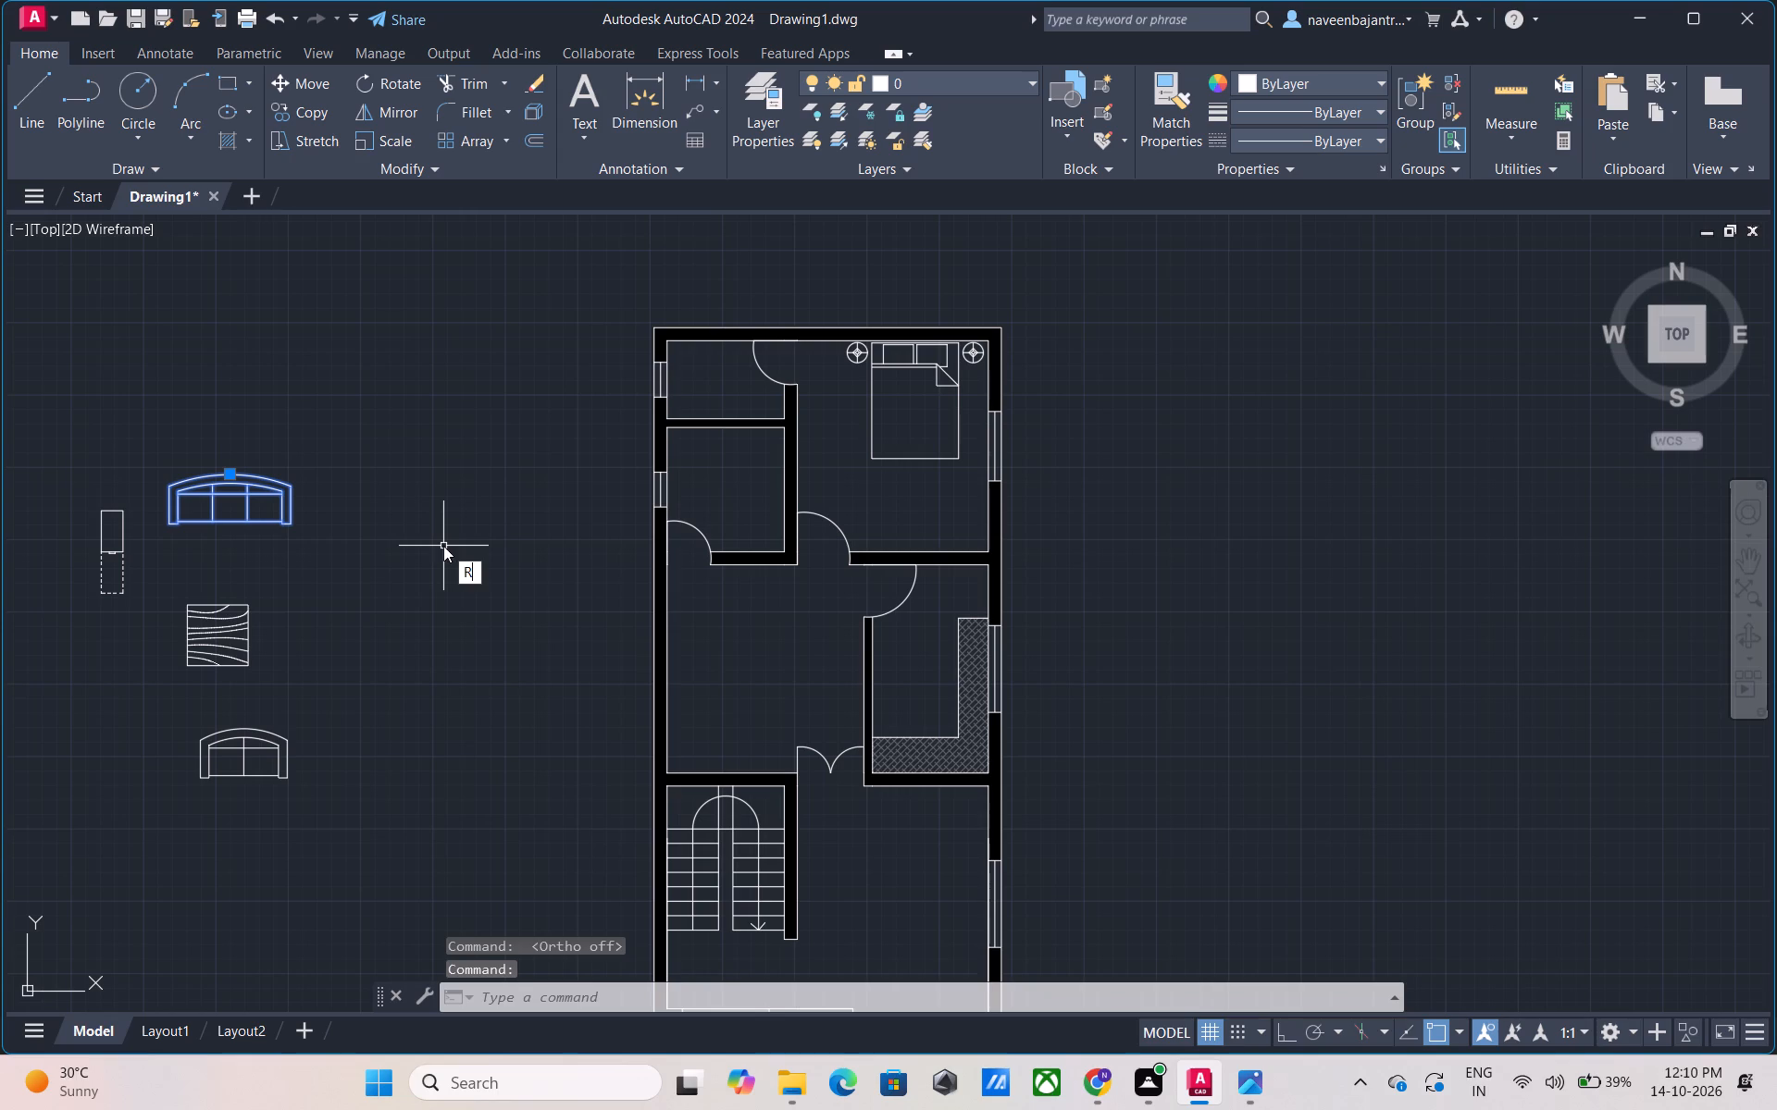
key(o)
key(space)
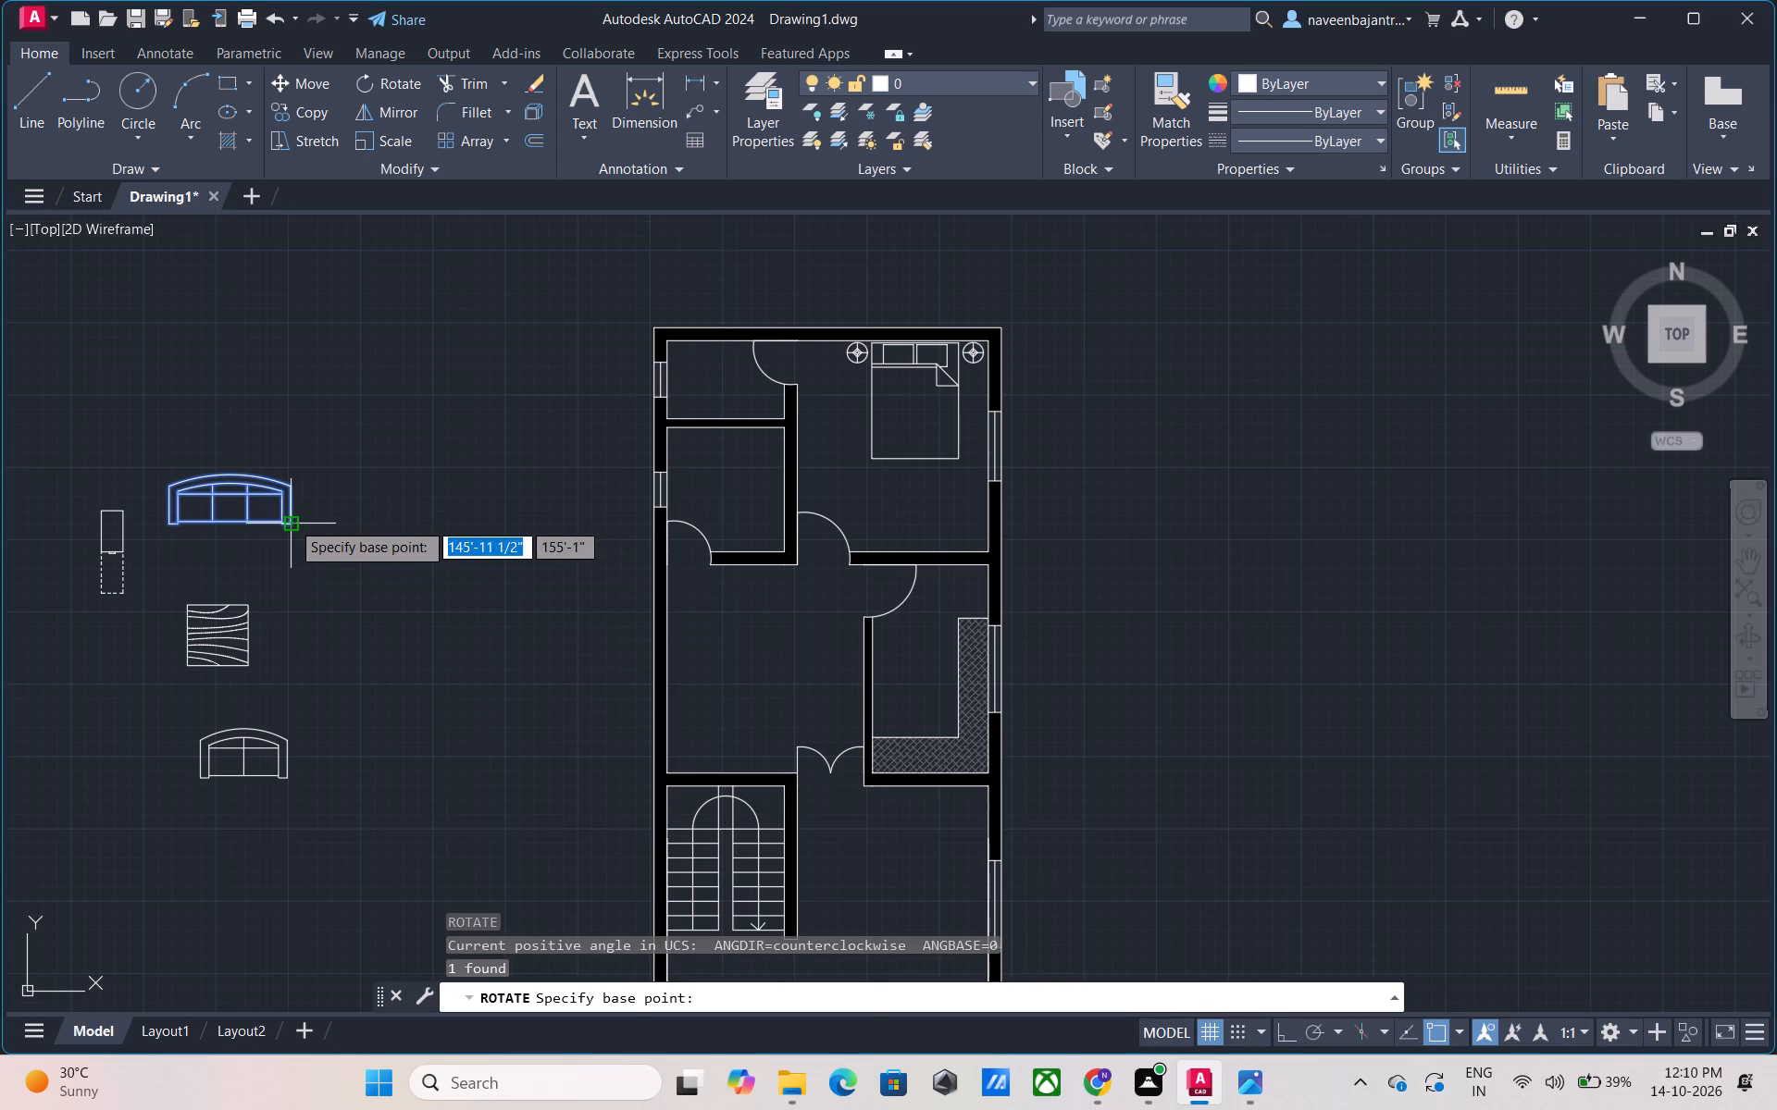
click(291, 521)
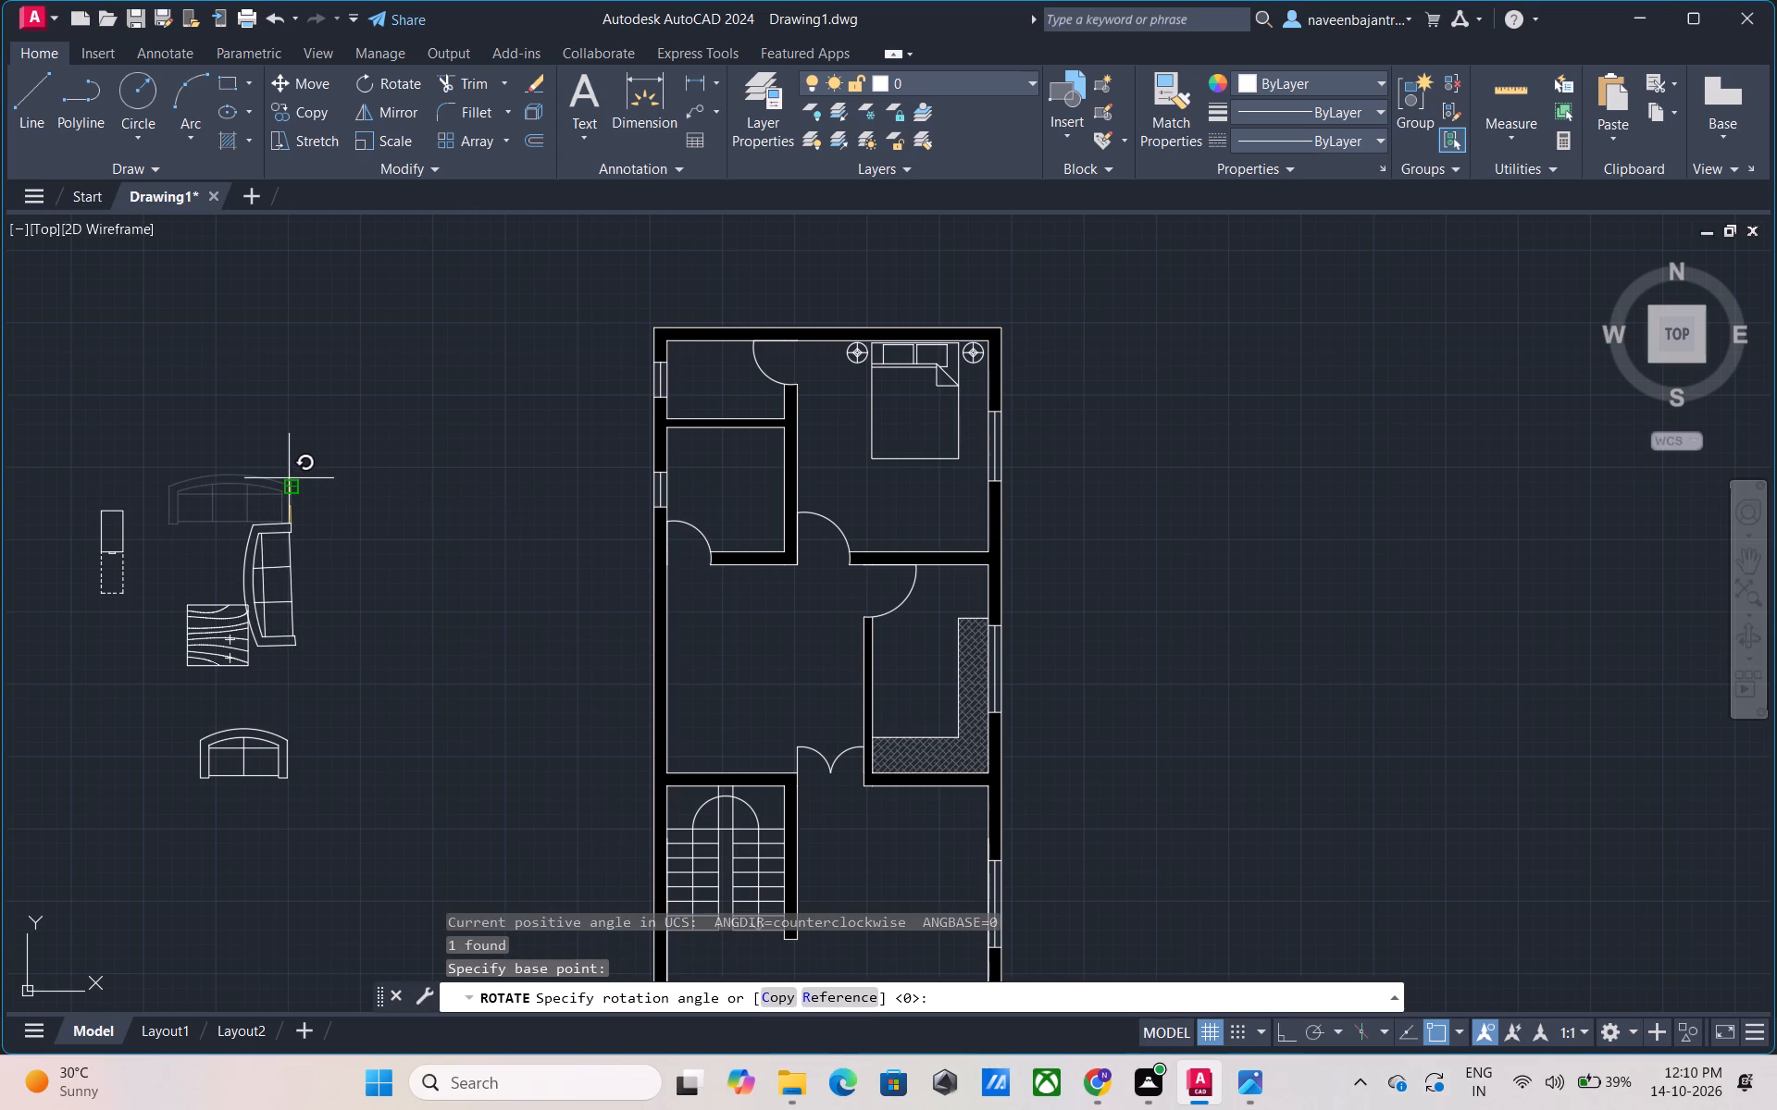
key(F8)
click(289, 478)
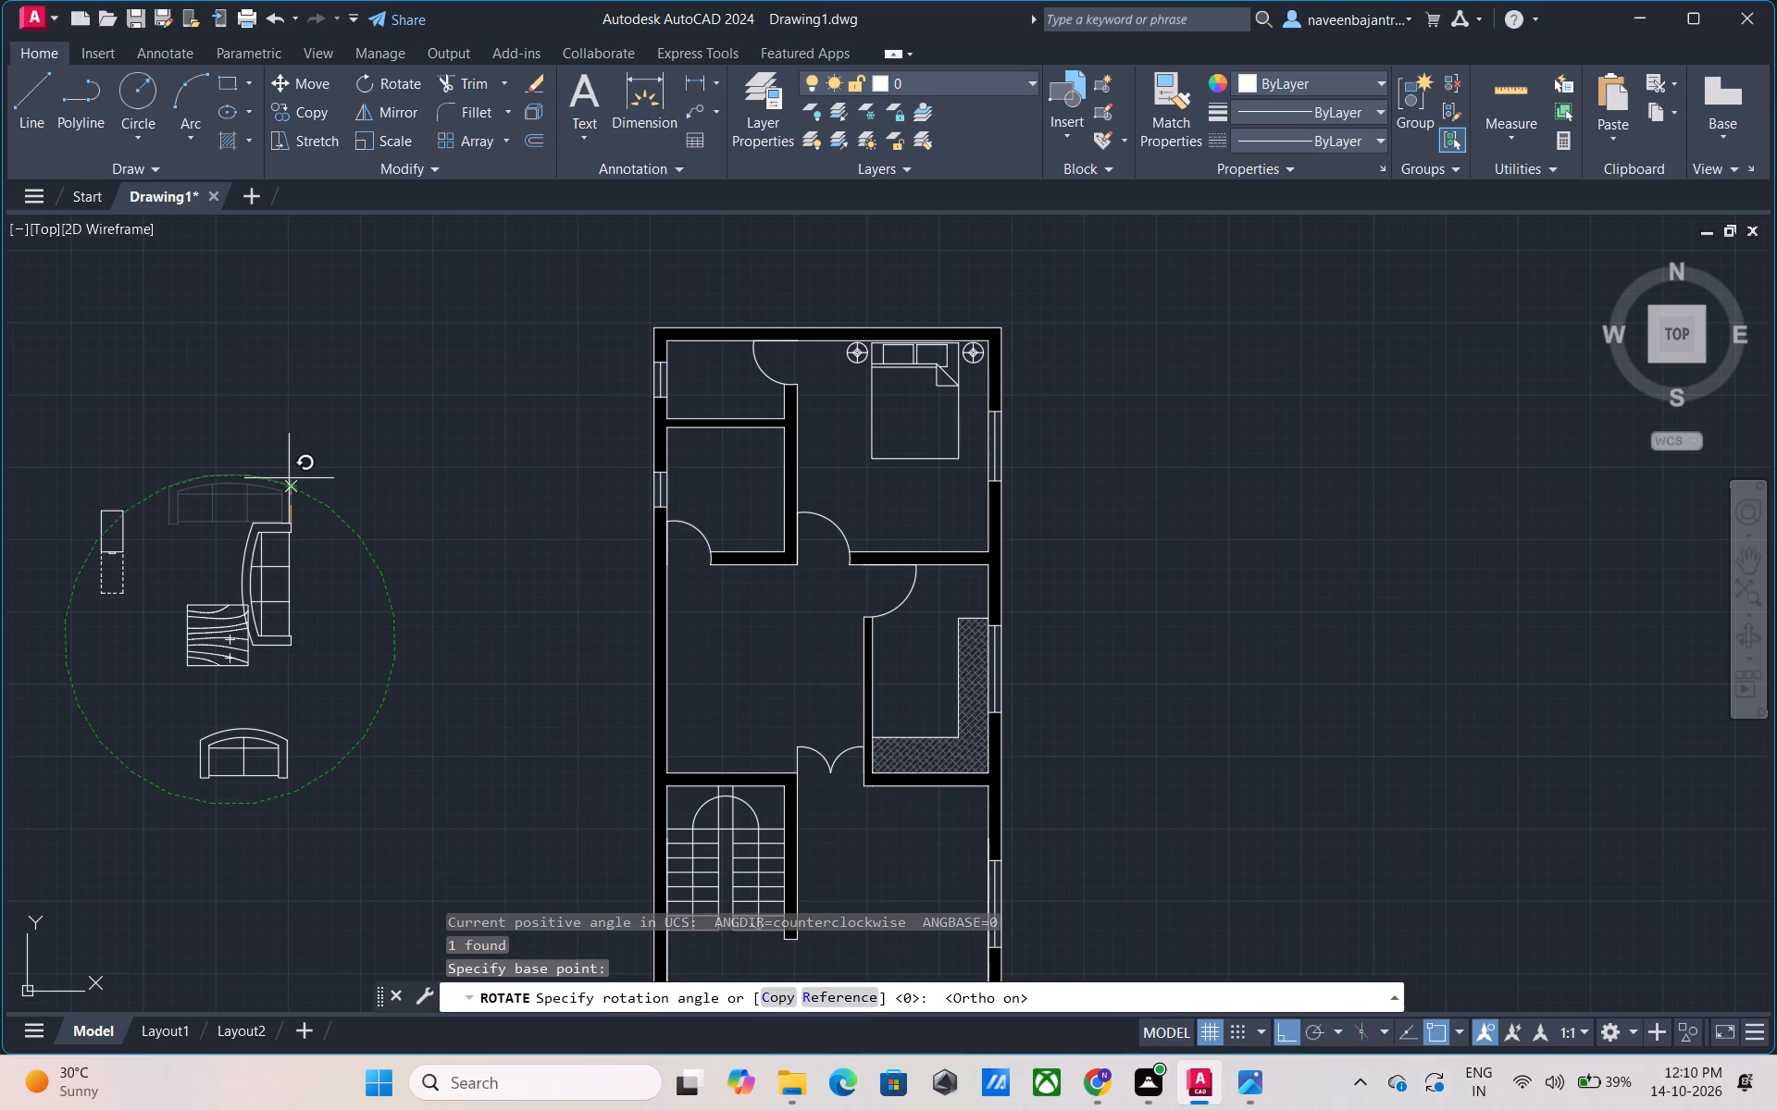
key(Escape)
Move the rotated three-seat sofa straight up, clear of the square table.
click(289, 521)
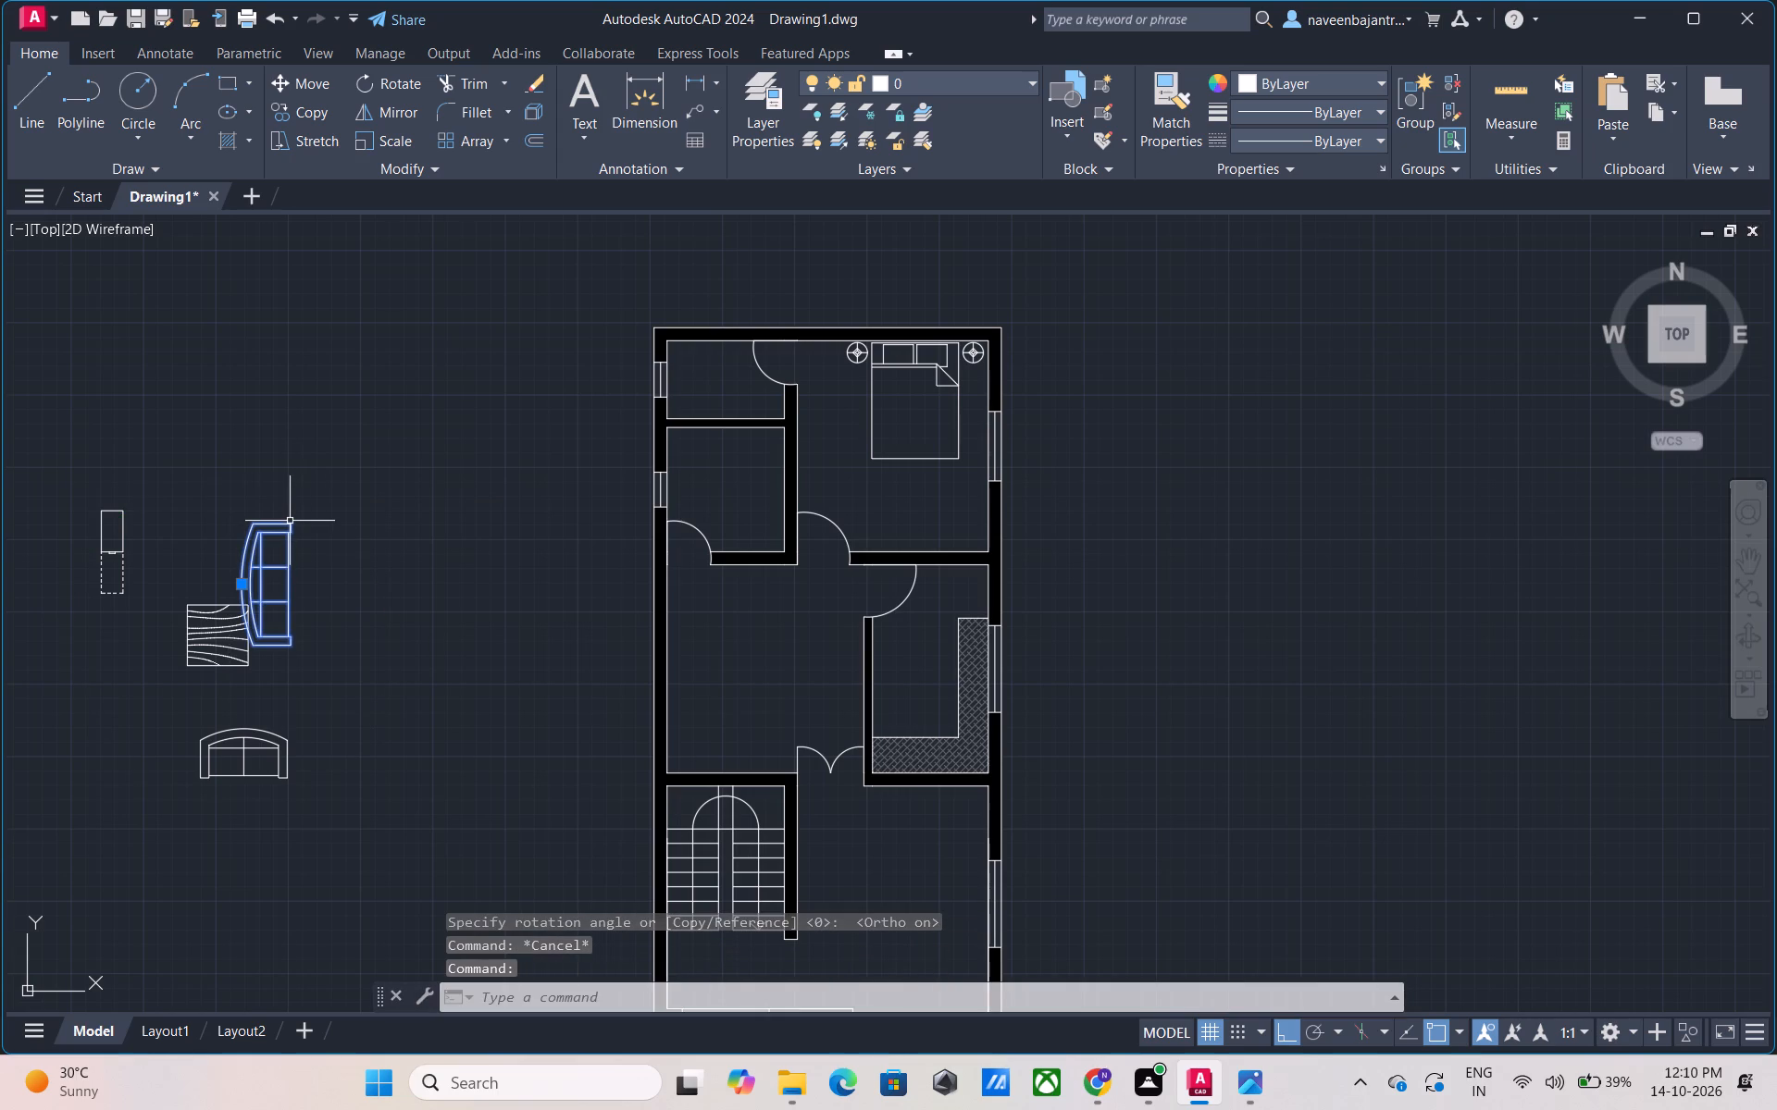
text(M)
key(space)
click(291, 527)
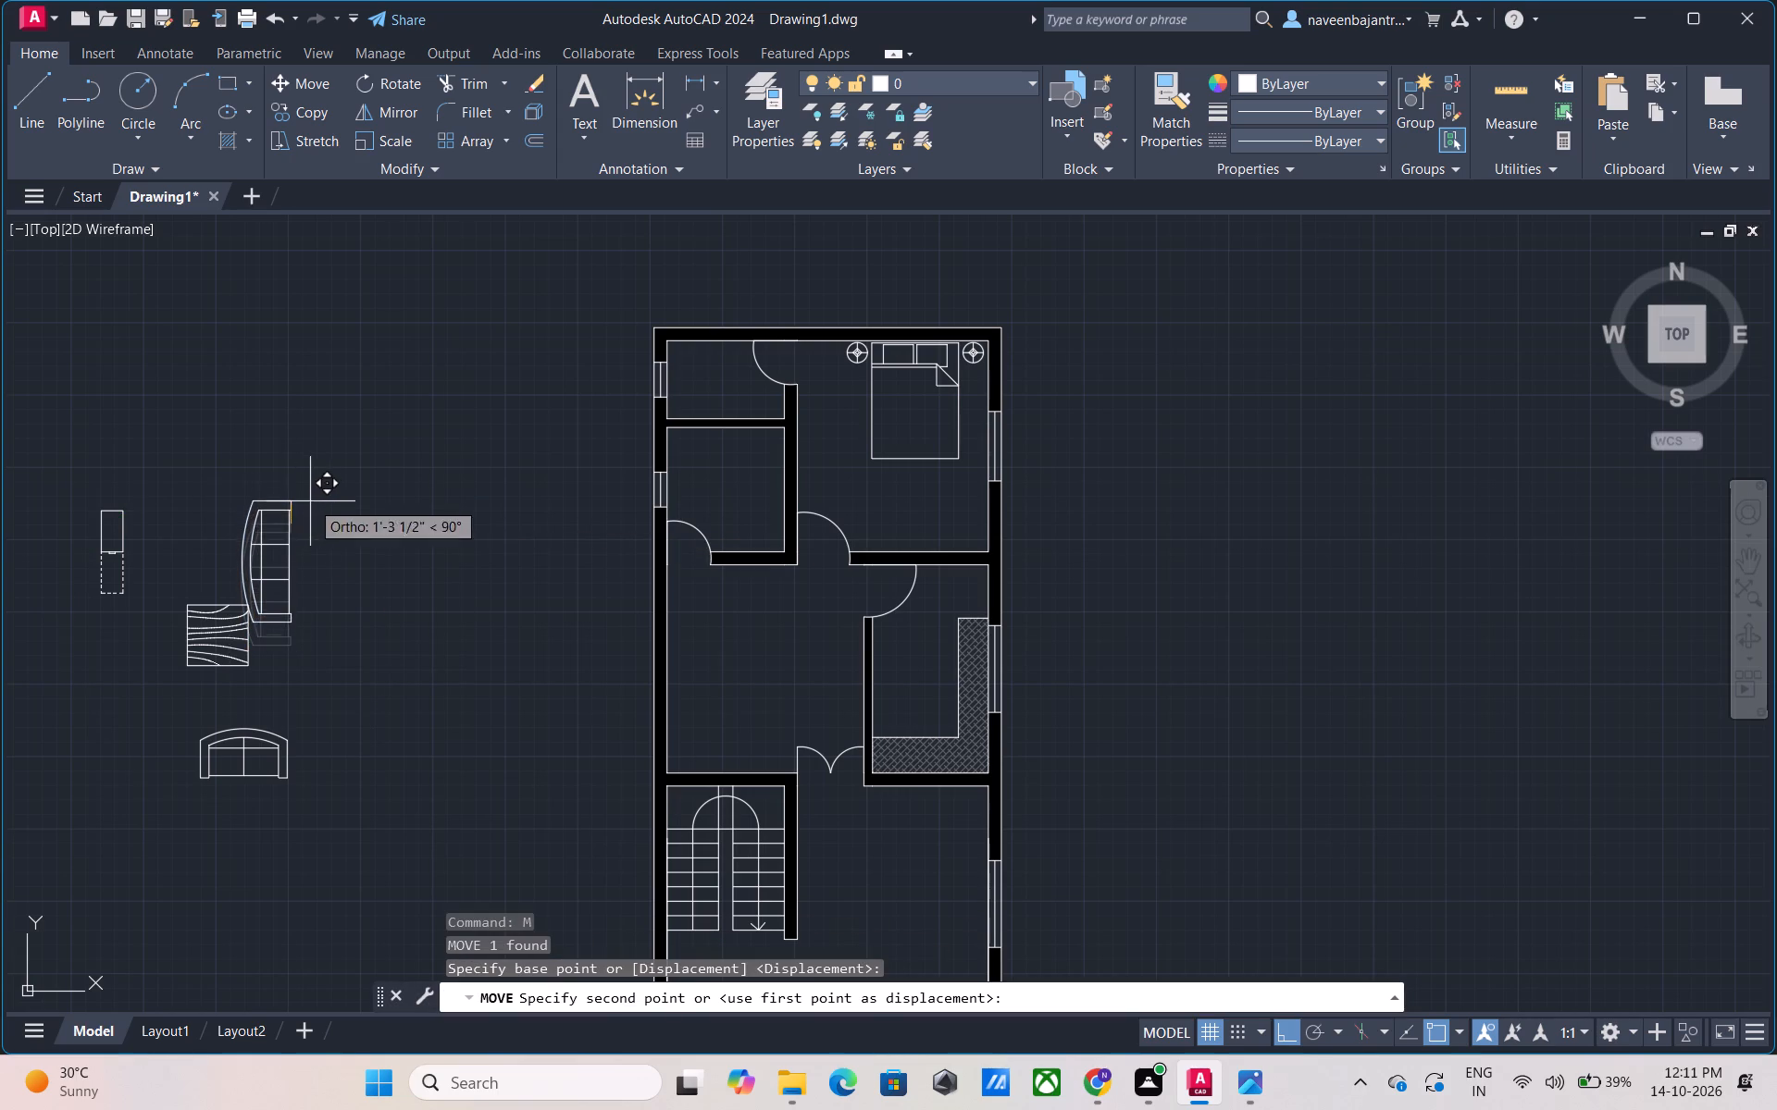
click(322, 452)
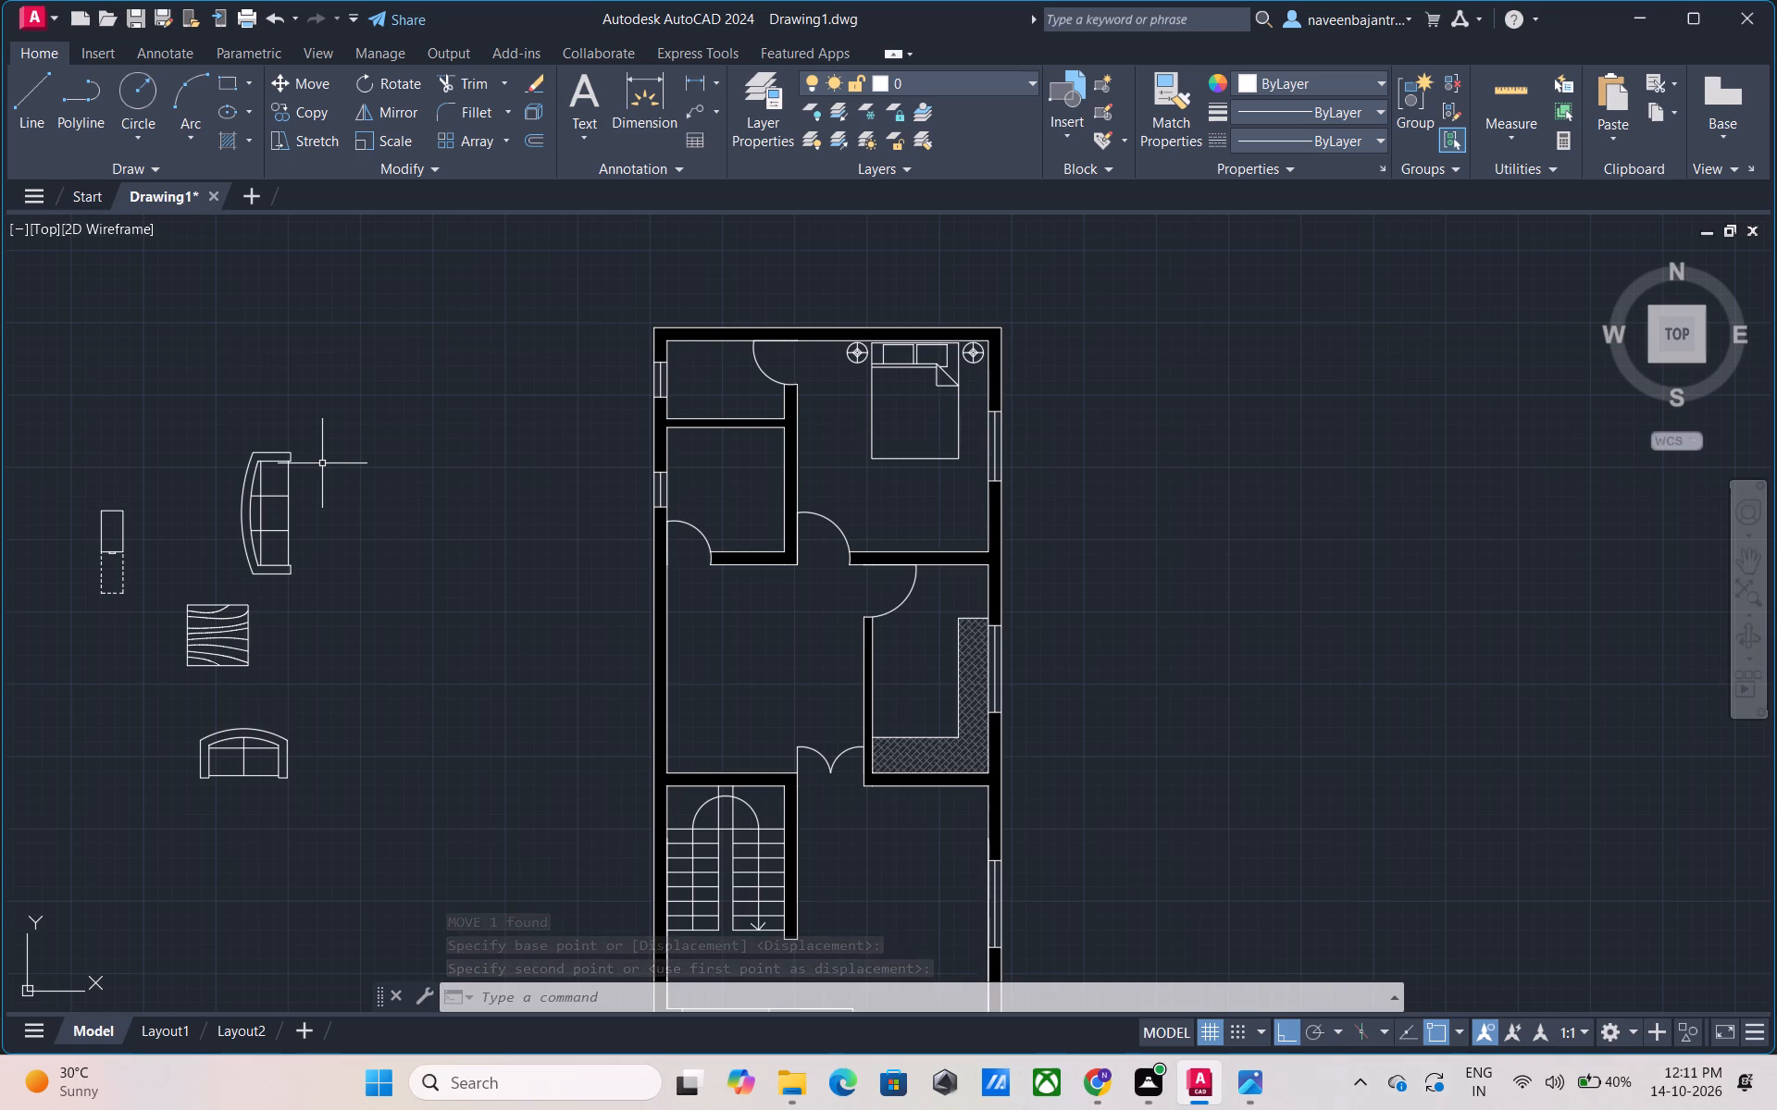
key(Escape)
Insert the rocking chair and desk chair blocks from DesignCenter side by side above the three-seat sofa, outside the plan.
text(DC)
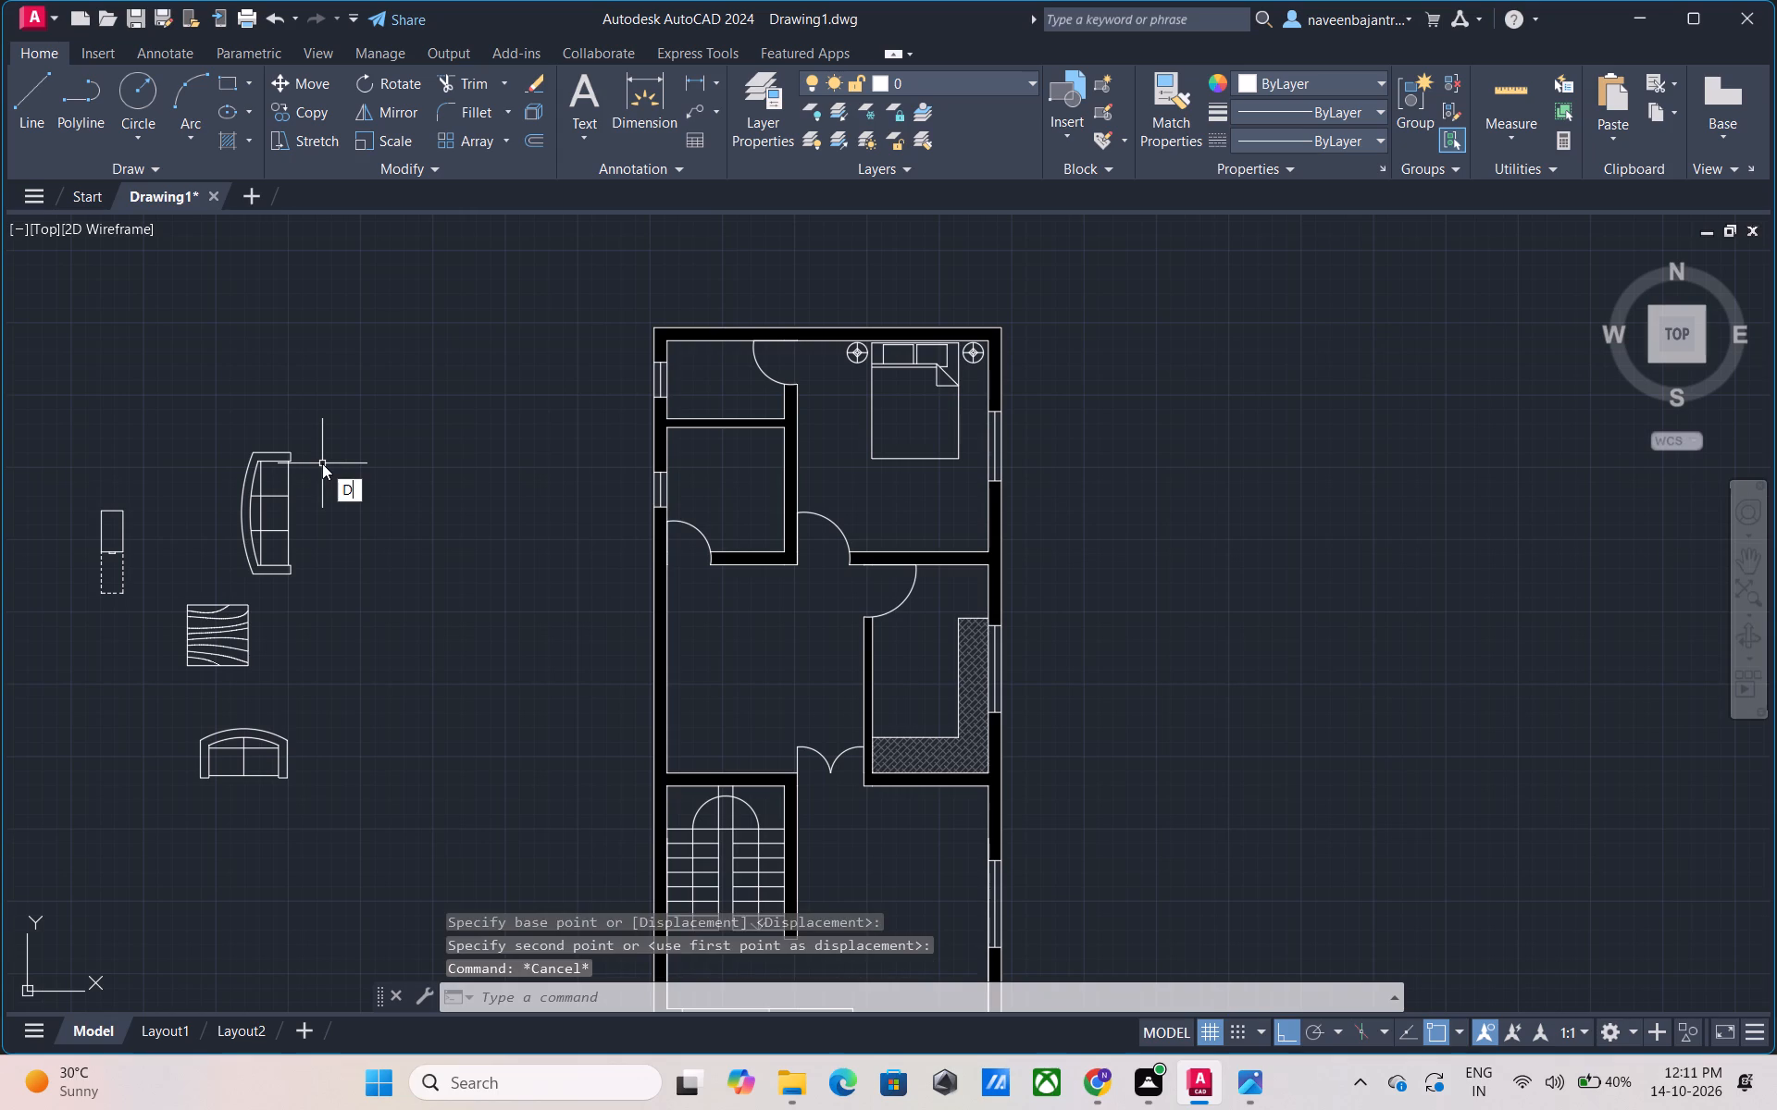
key(space)
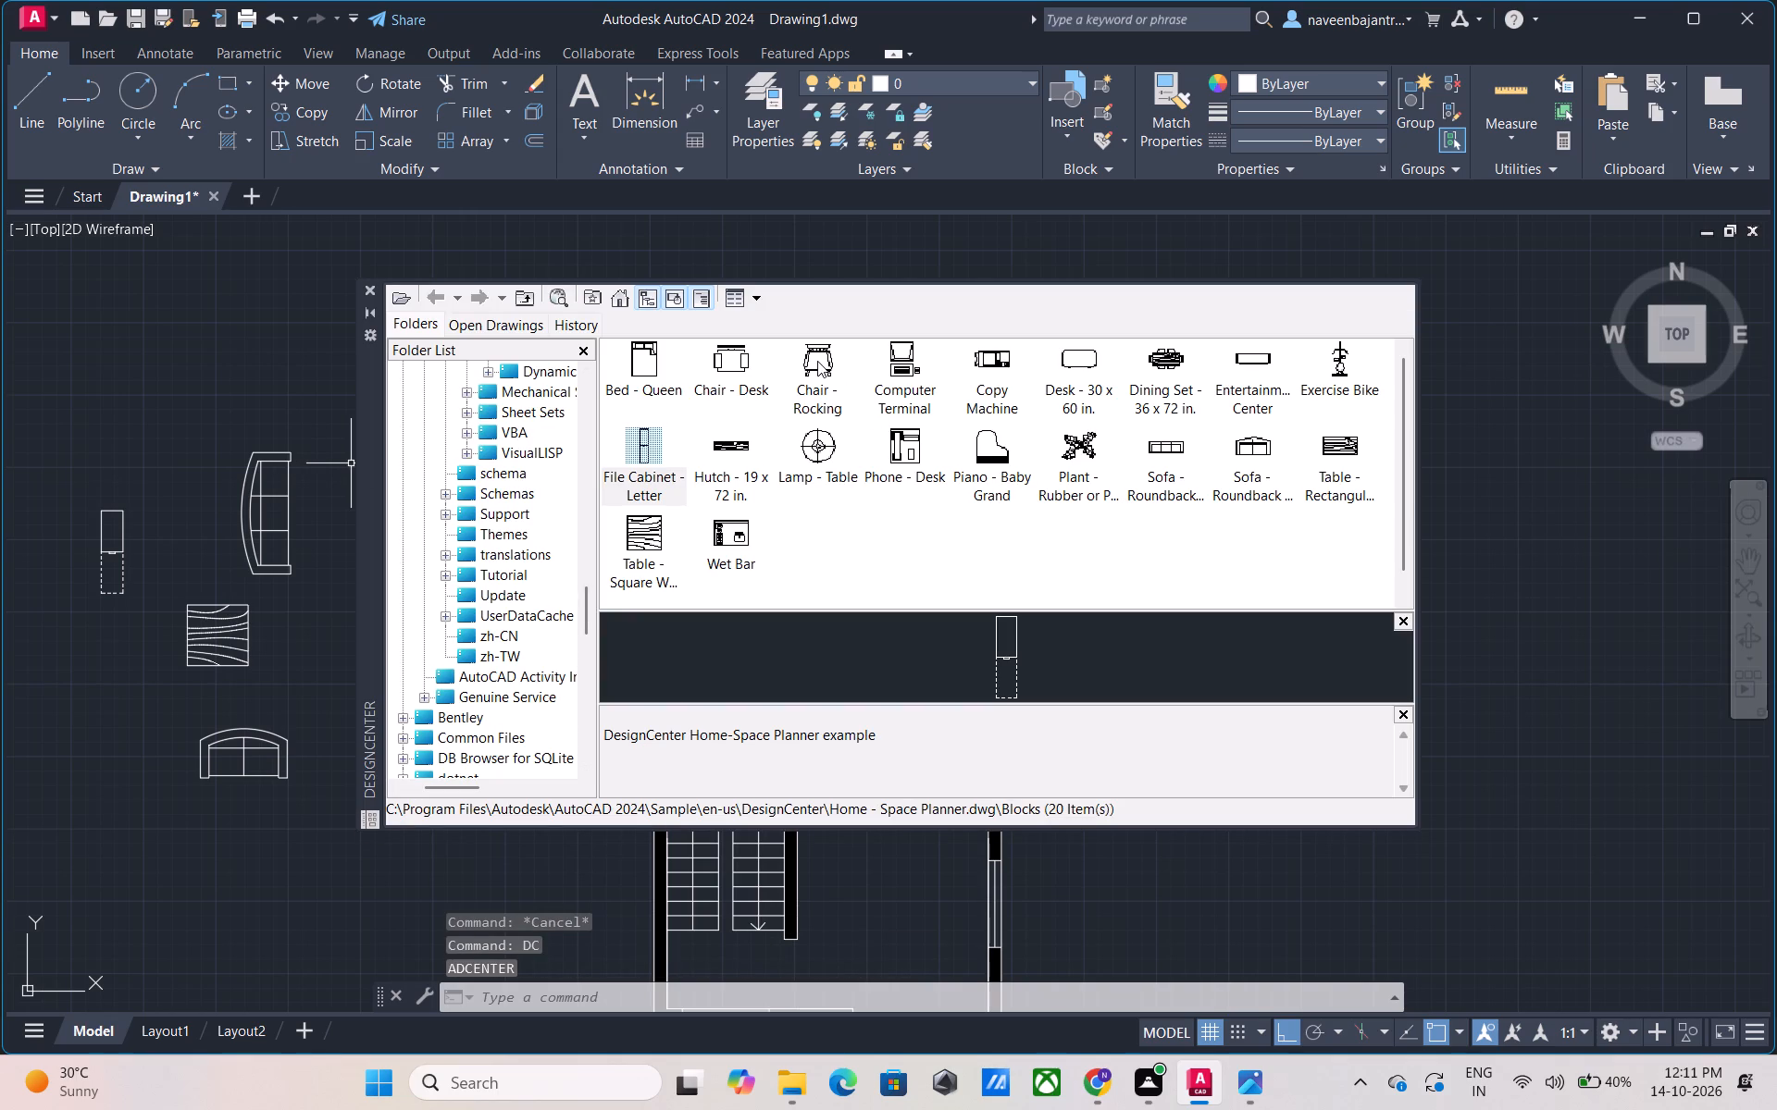
drag(817, 361, 175, 352)
drag(739, 352, 357, 353)
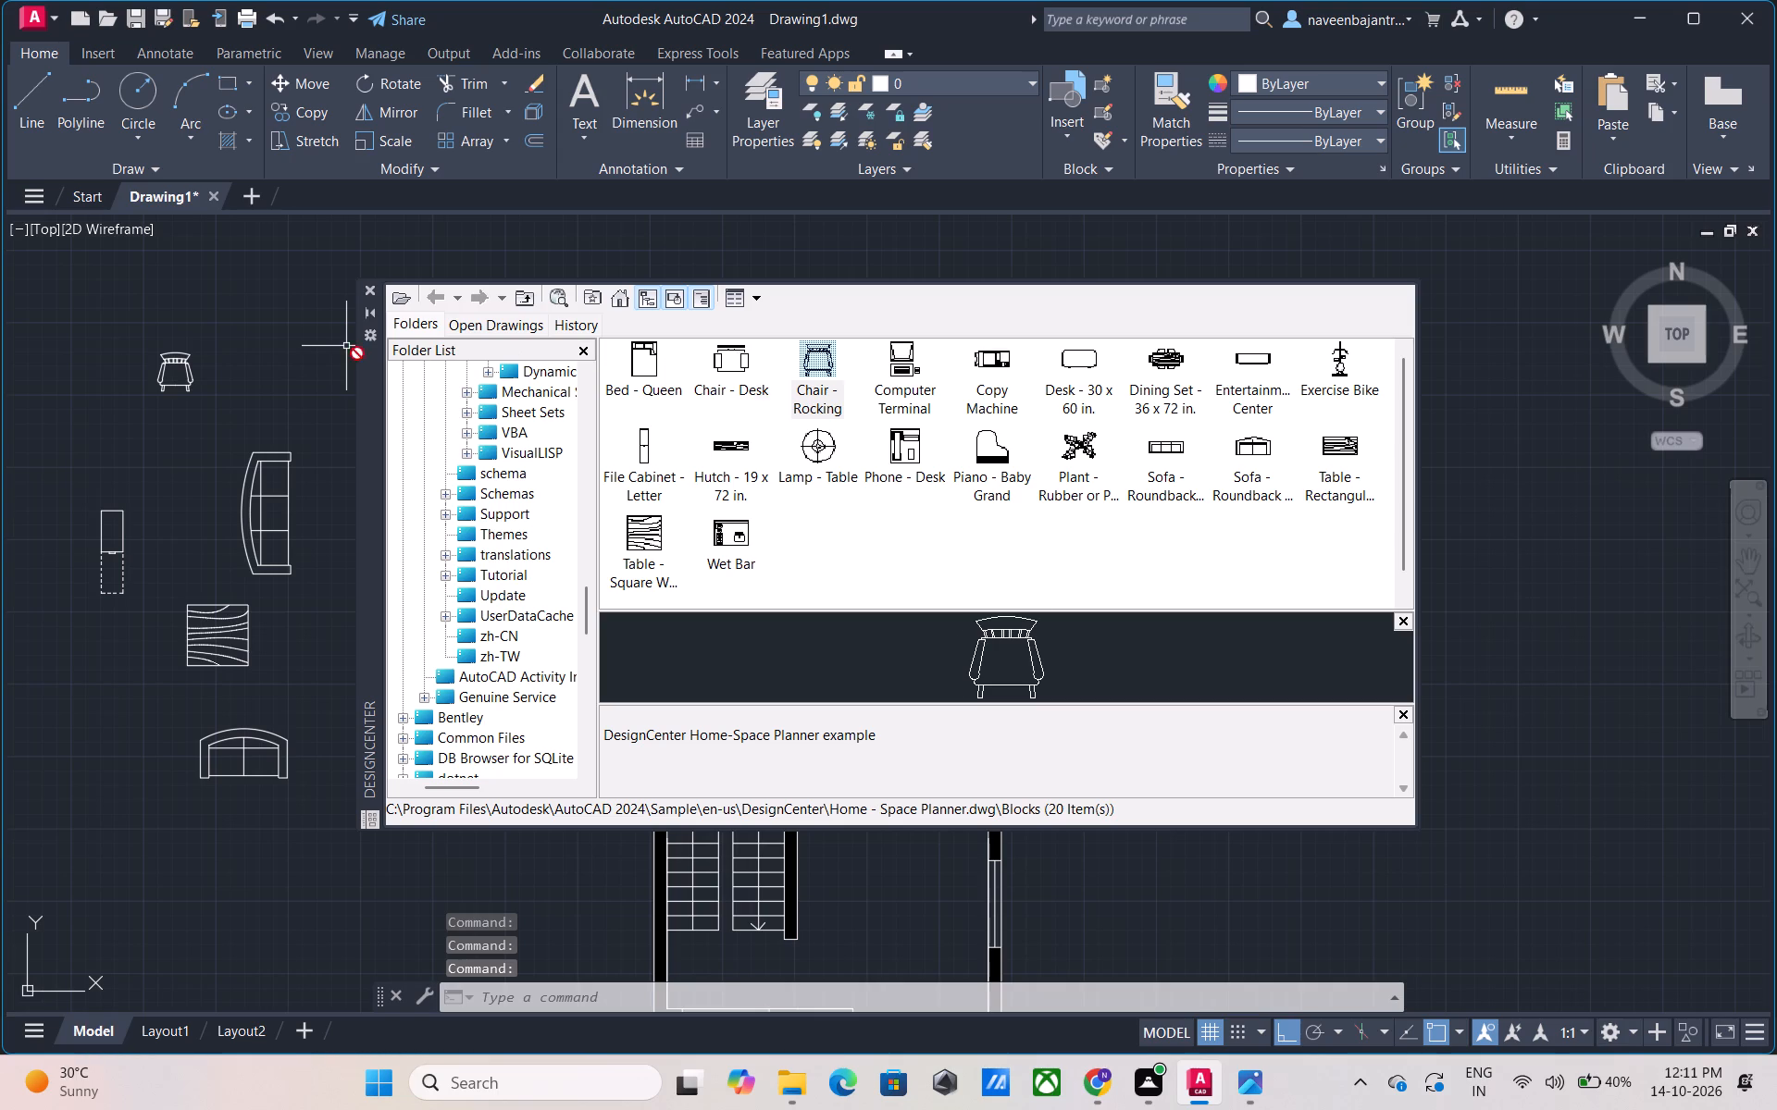
drag(357, 353, 278, 364)
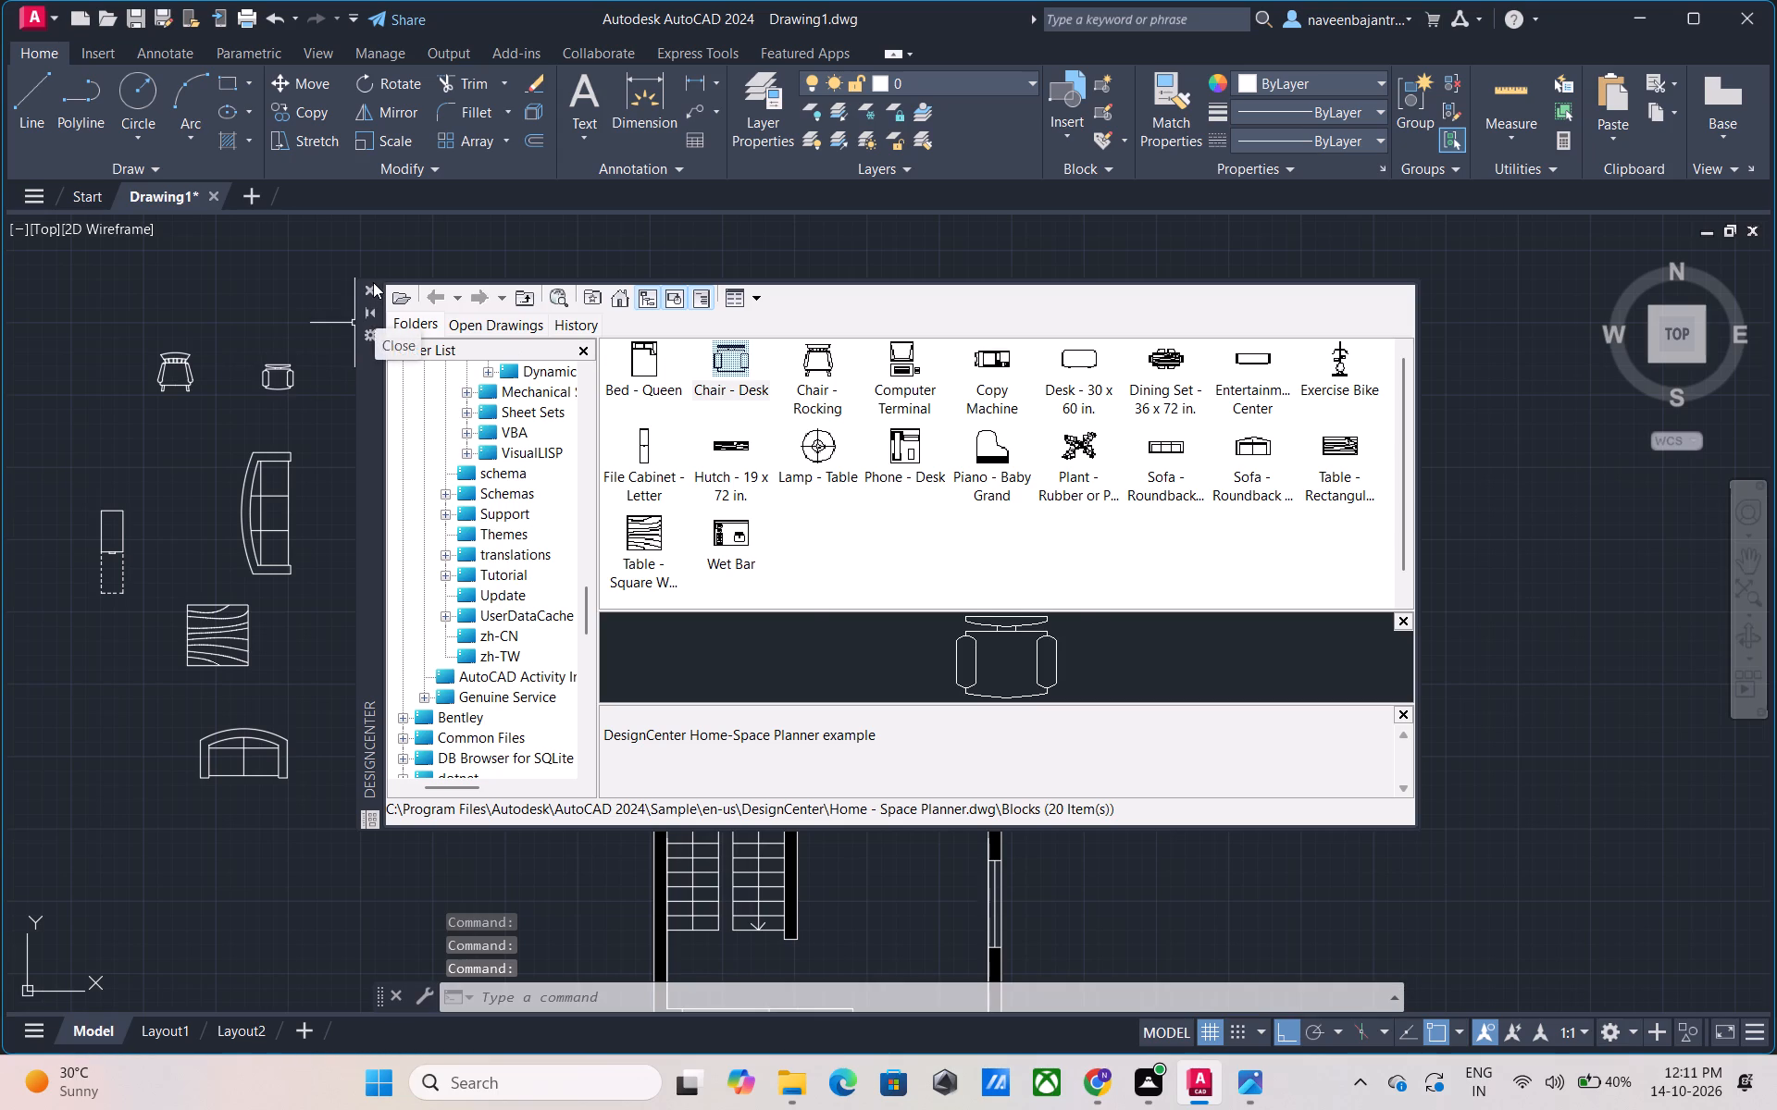
click(373, 282)
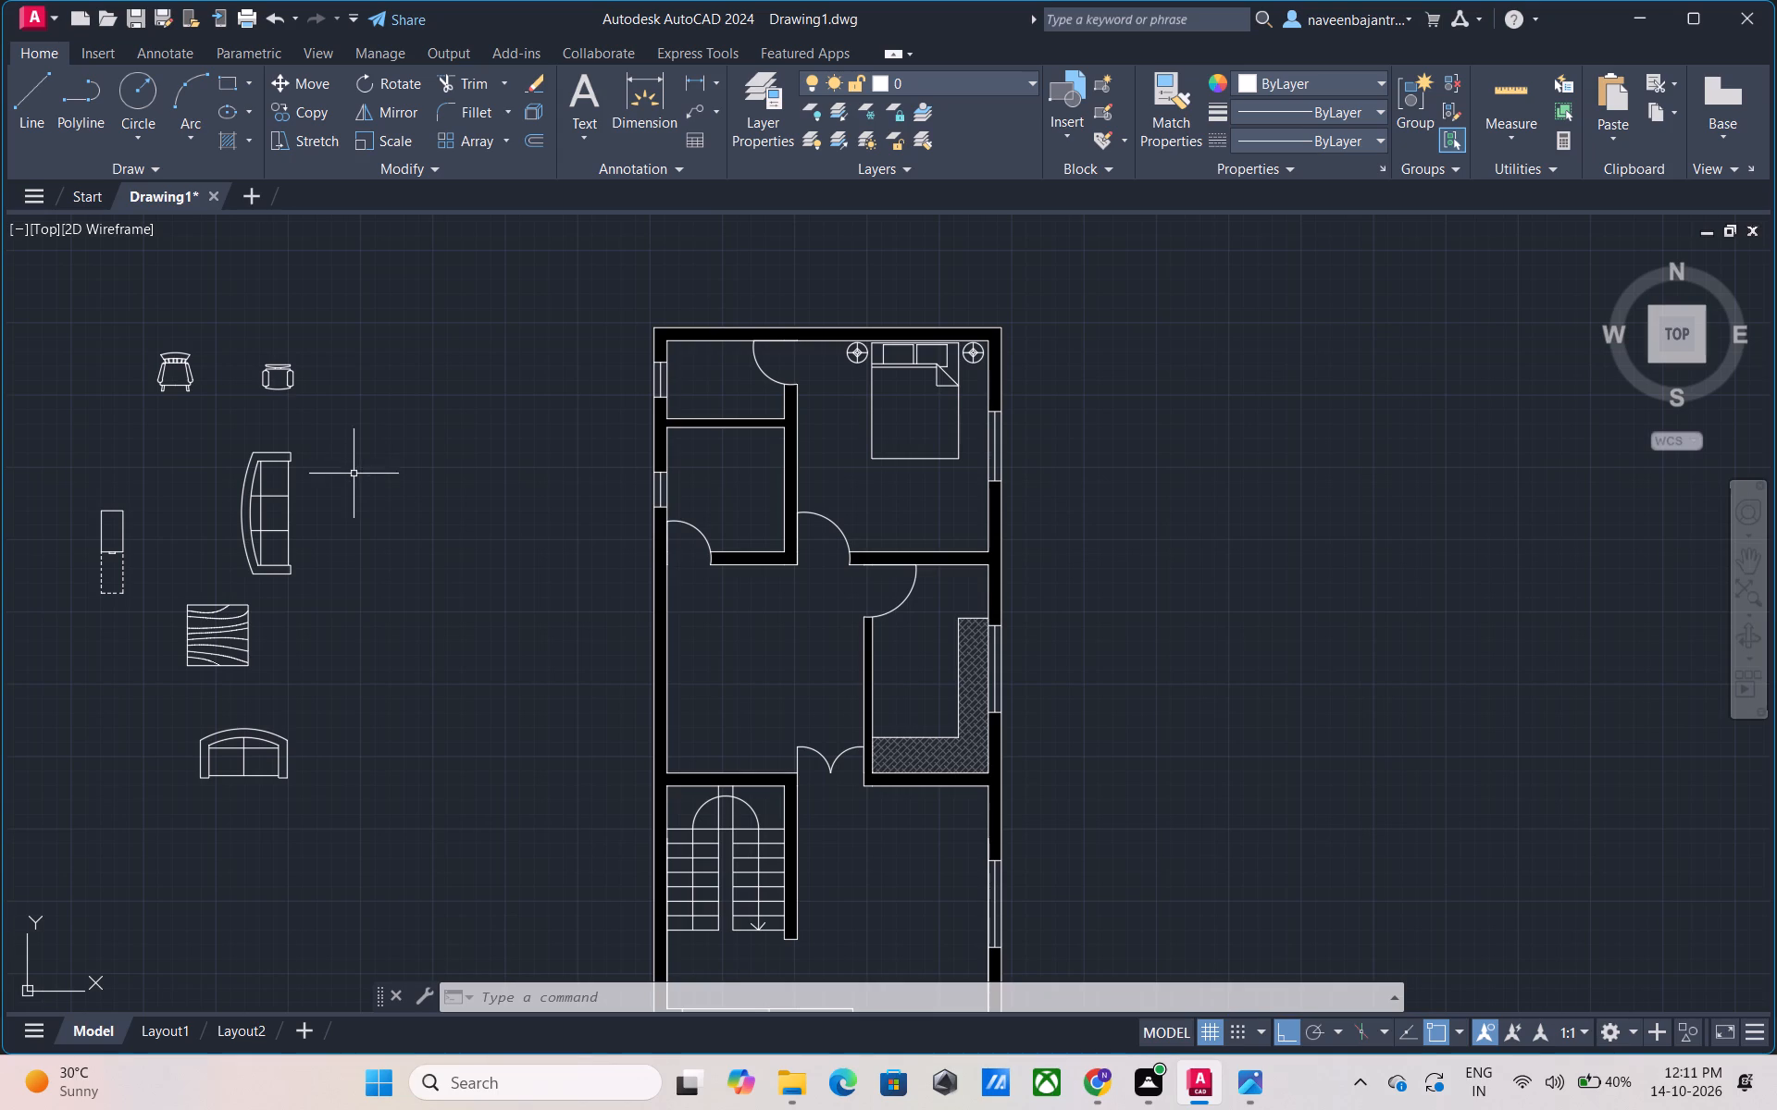
Move the three-seat sofa by its upper-right corner into the room above the staircase, beside the left wall, with Ortho off.
key(F8)
click(292, 453)
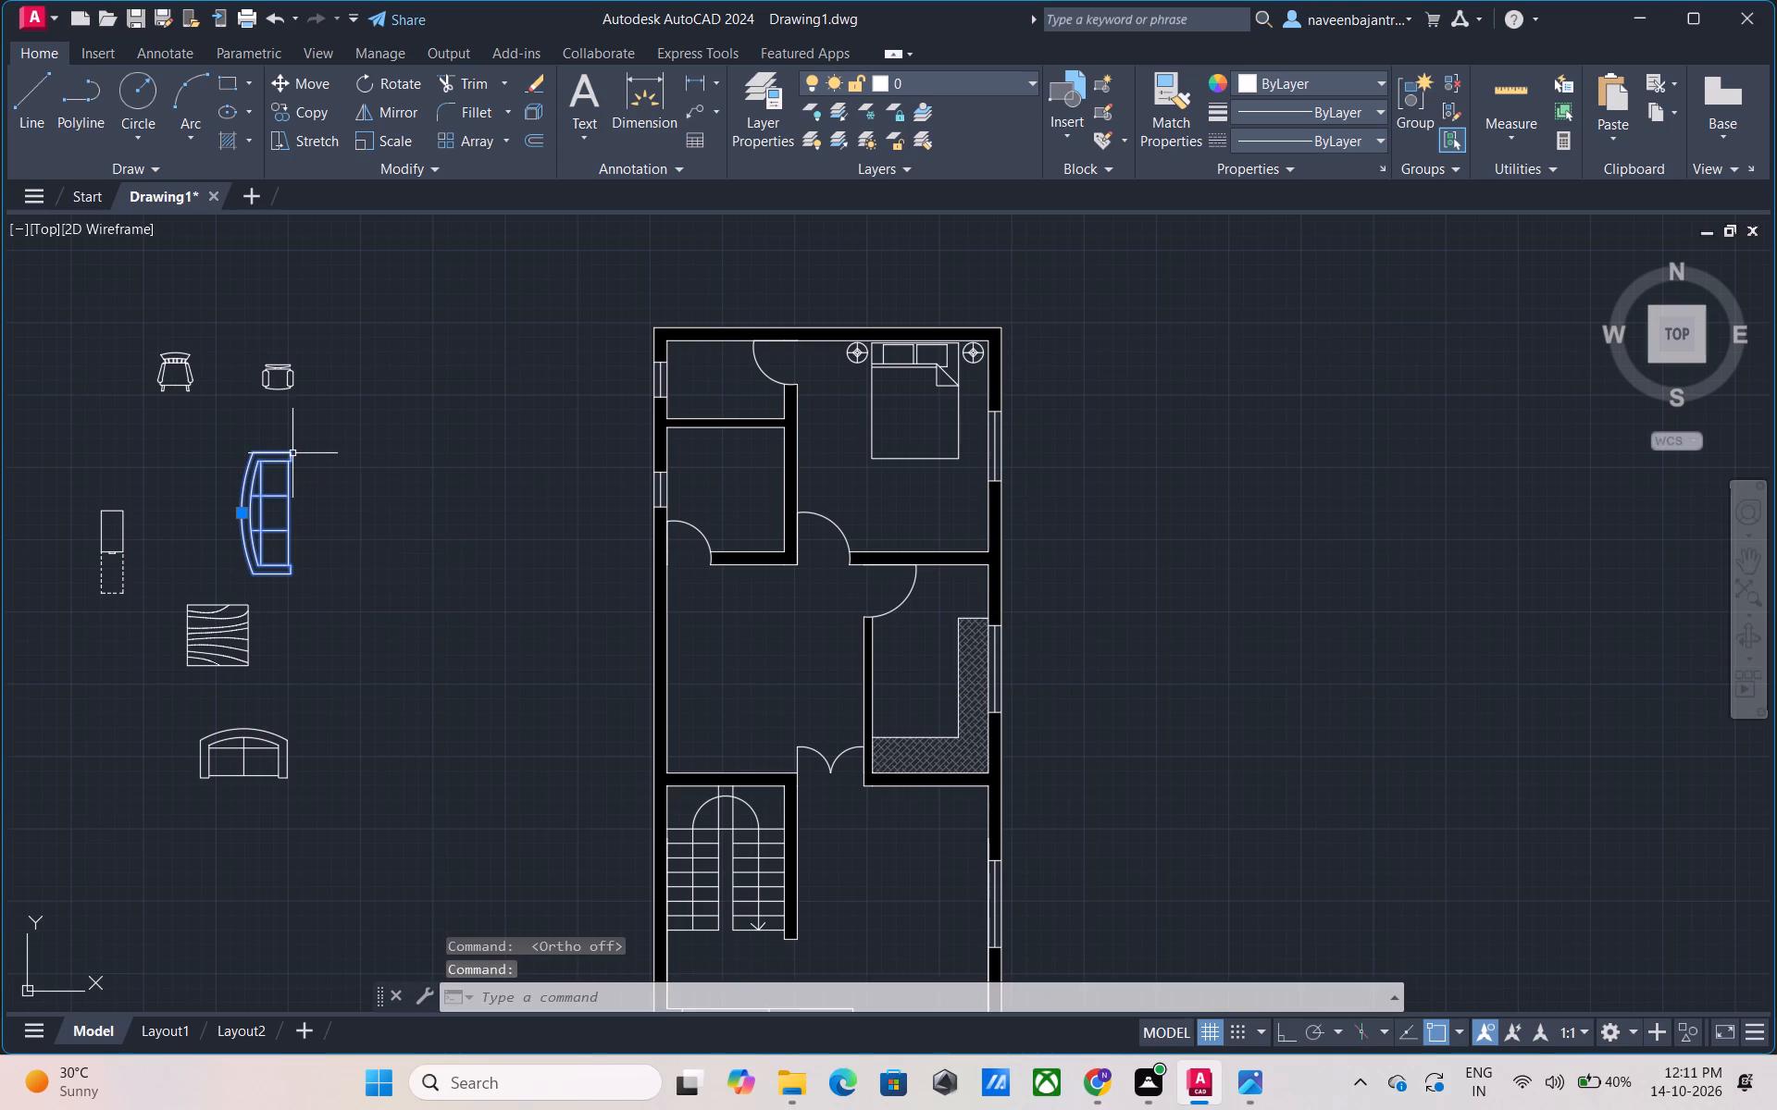
text(M)
key(space)
click(292, 453)
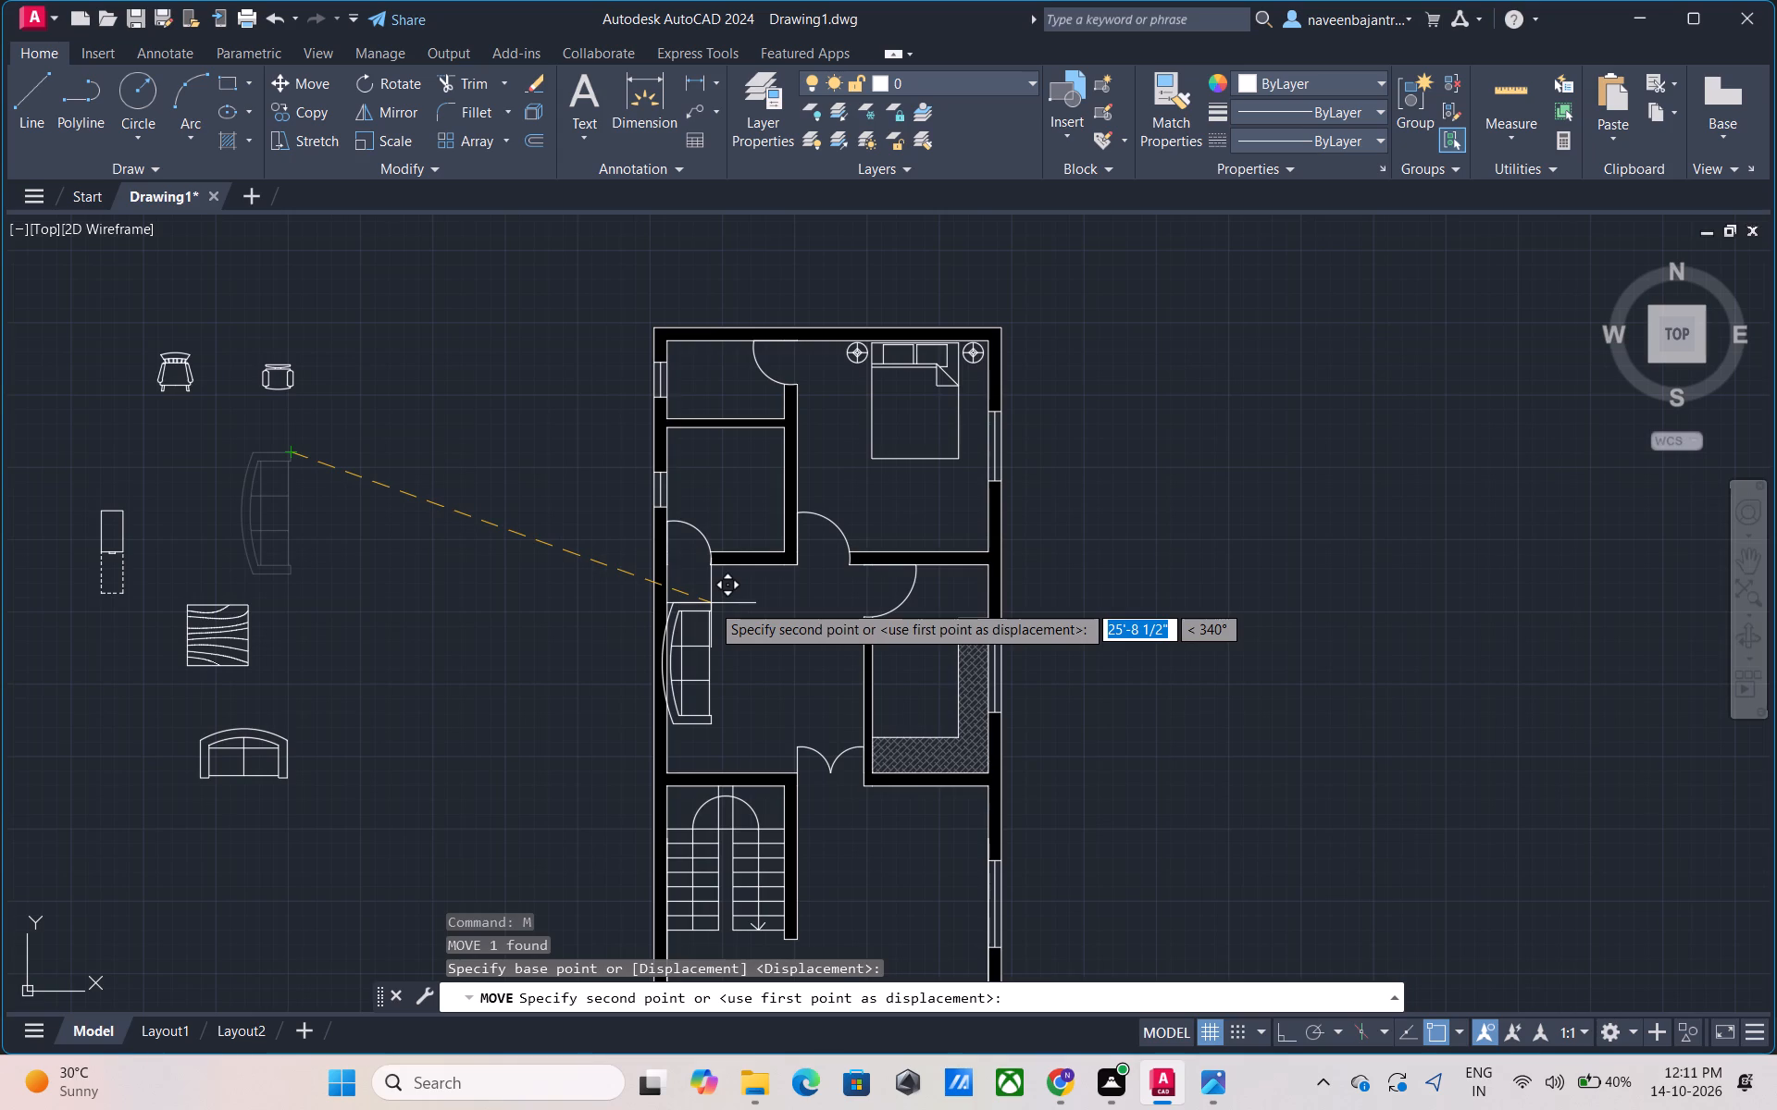
scroll(711, 603, up, 3)
scroll(711, 603, down, 1)
middle_drag(711, 603, 718, 562)
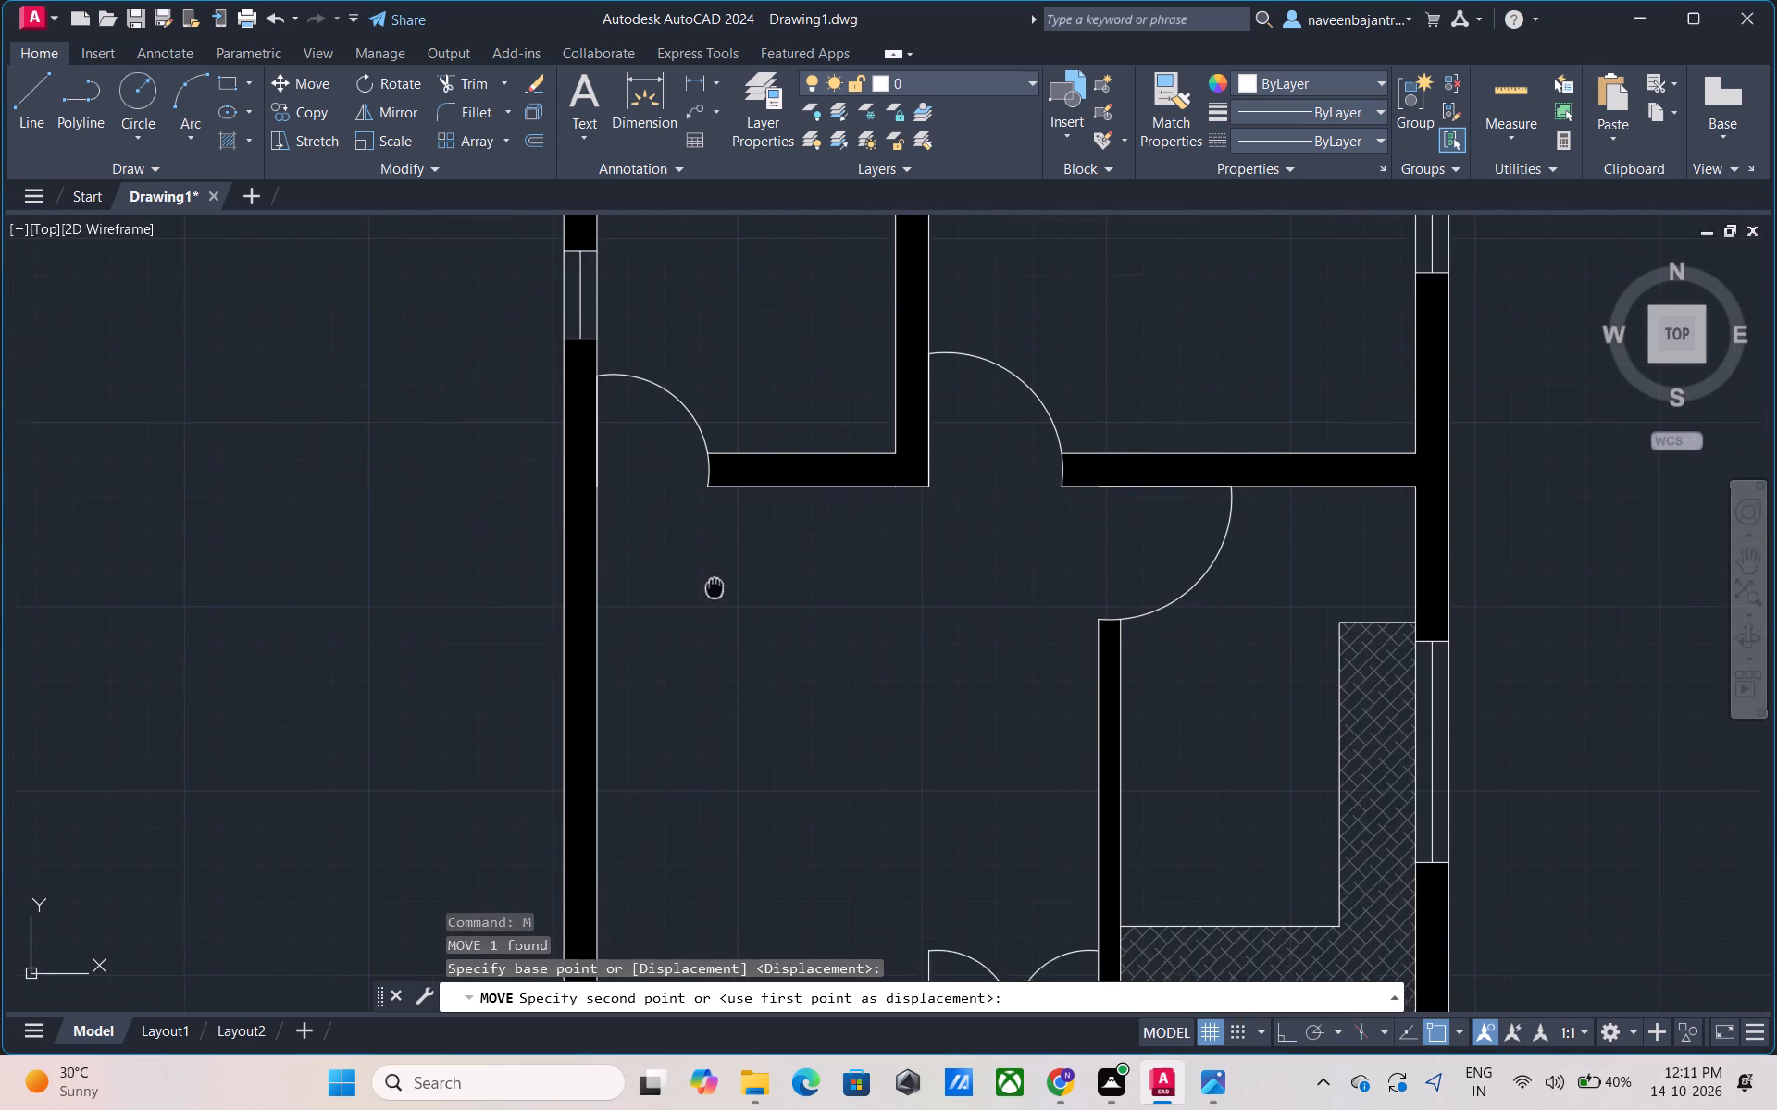
middle_drag(724, 527, 726, 505)
middle_drag(718, 562, 719, 556)
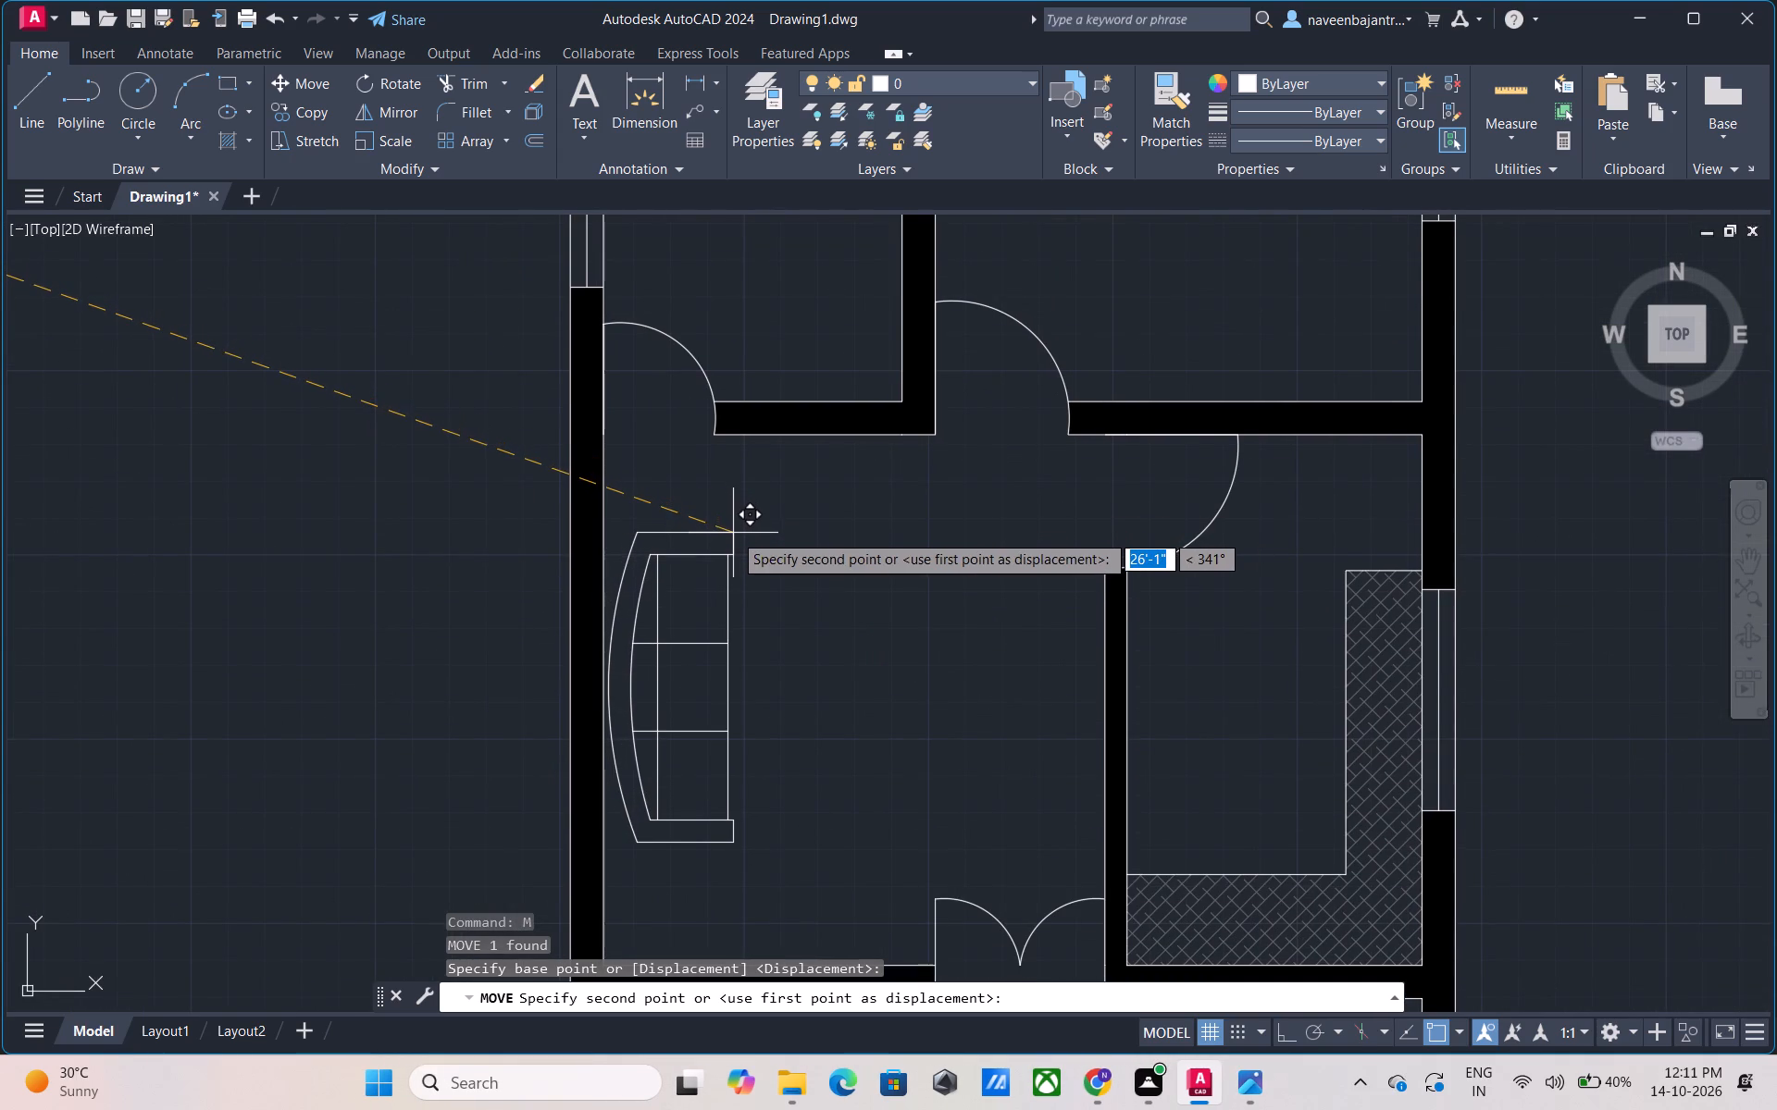
click(737, 534)
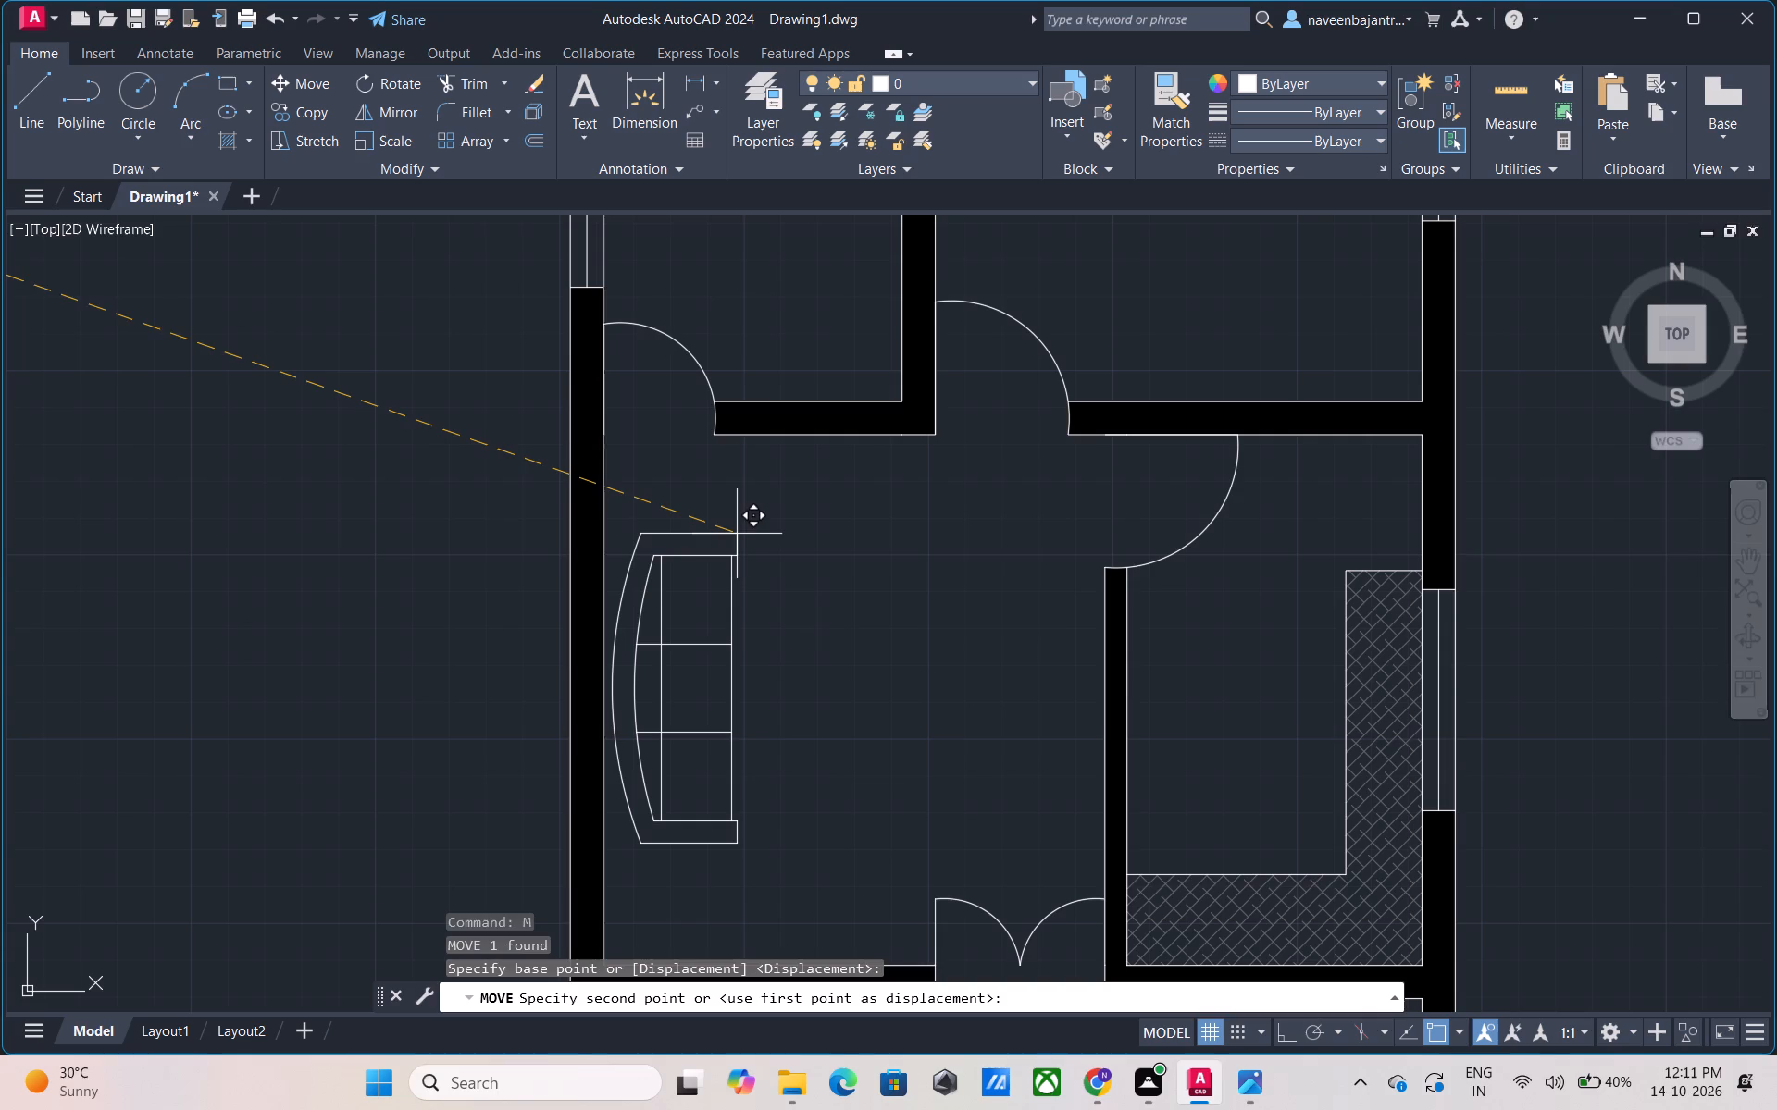
key(Escape)
Scale the three-seat sofa down to slightly over half its size about its upper-right corner.
click(732, 532)
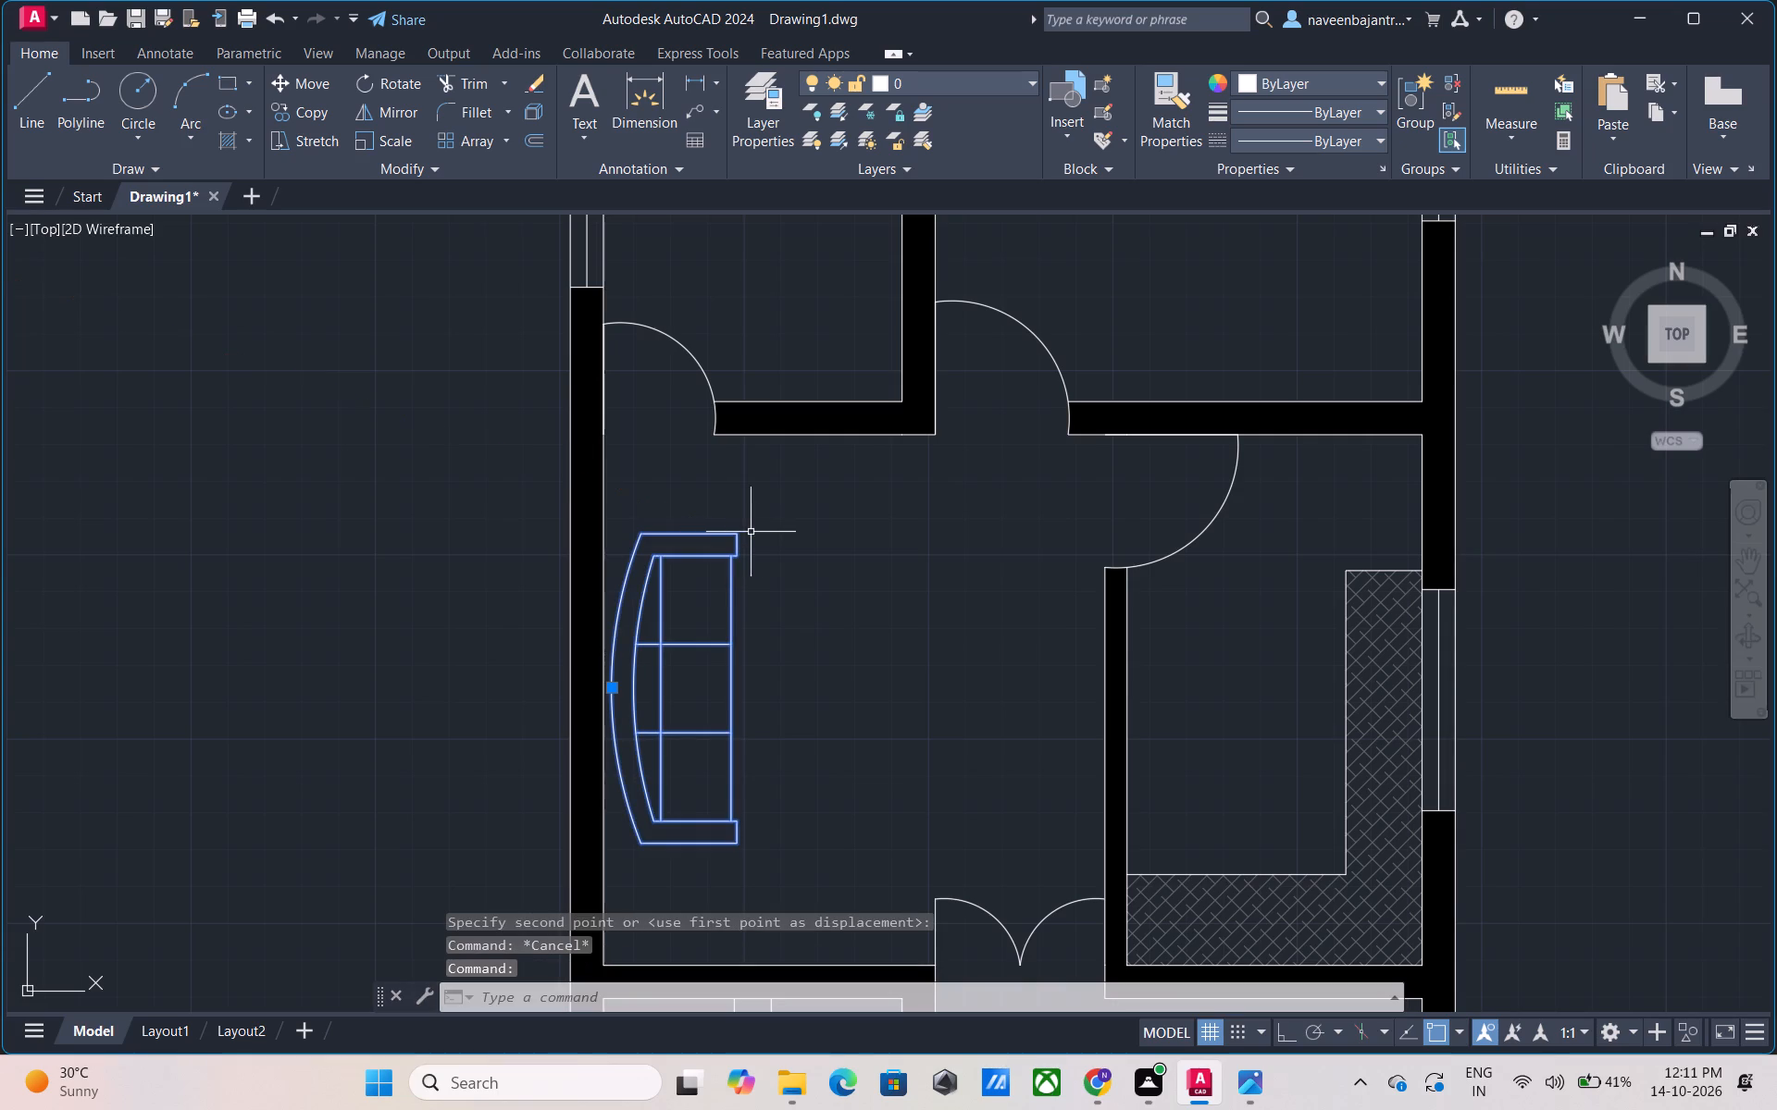
key(d)
key(BackSpace)
text(SC)
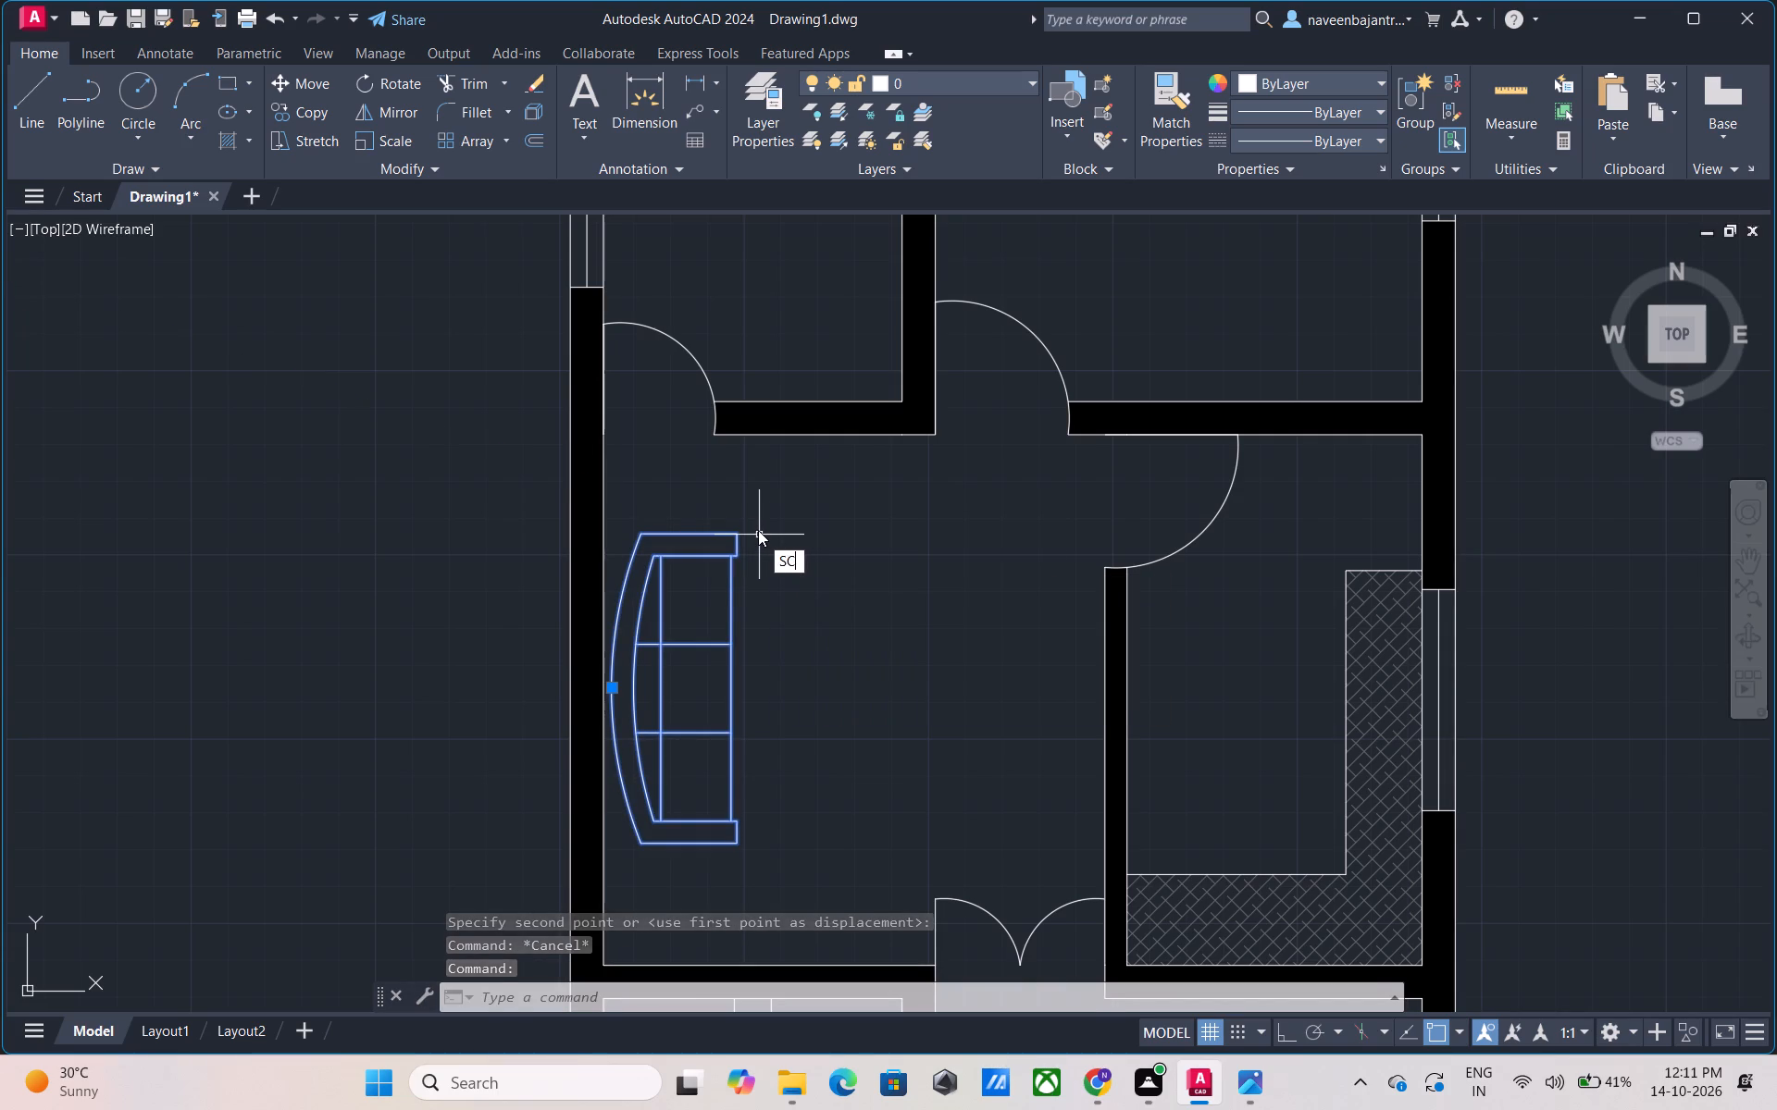
key(space)
click(740, 531)
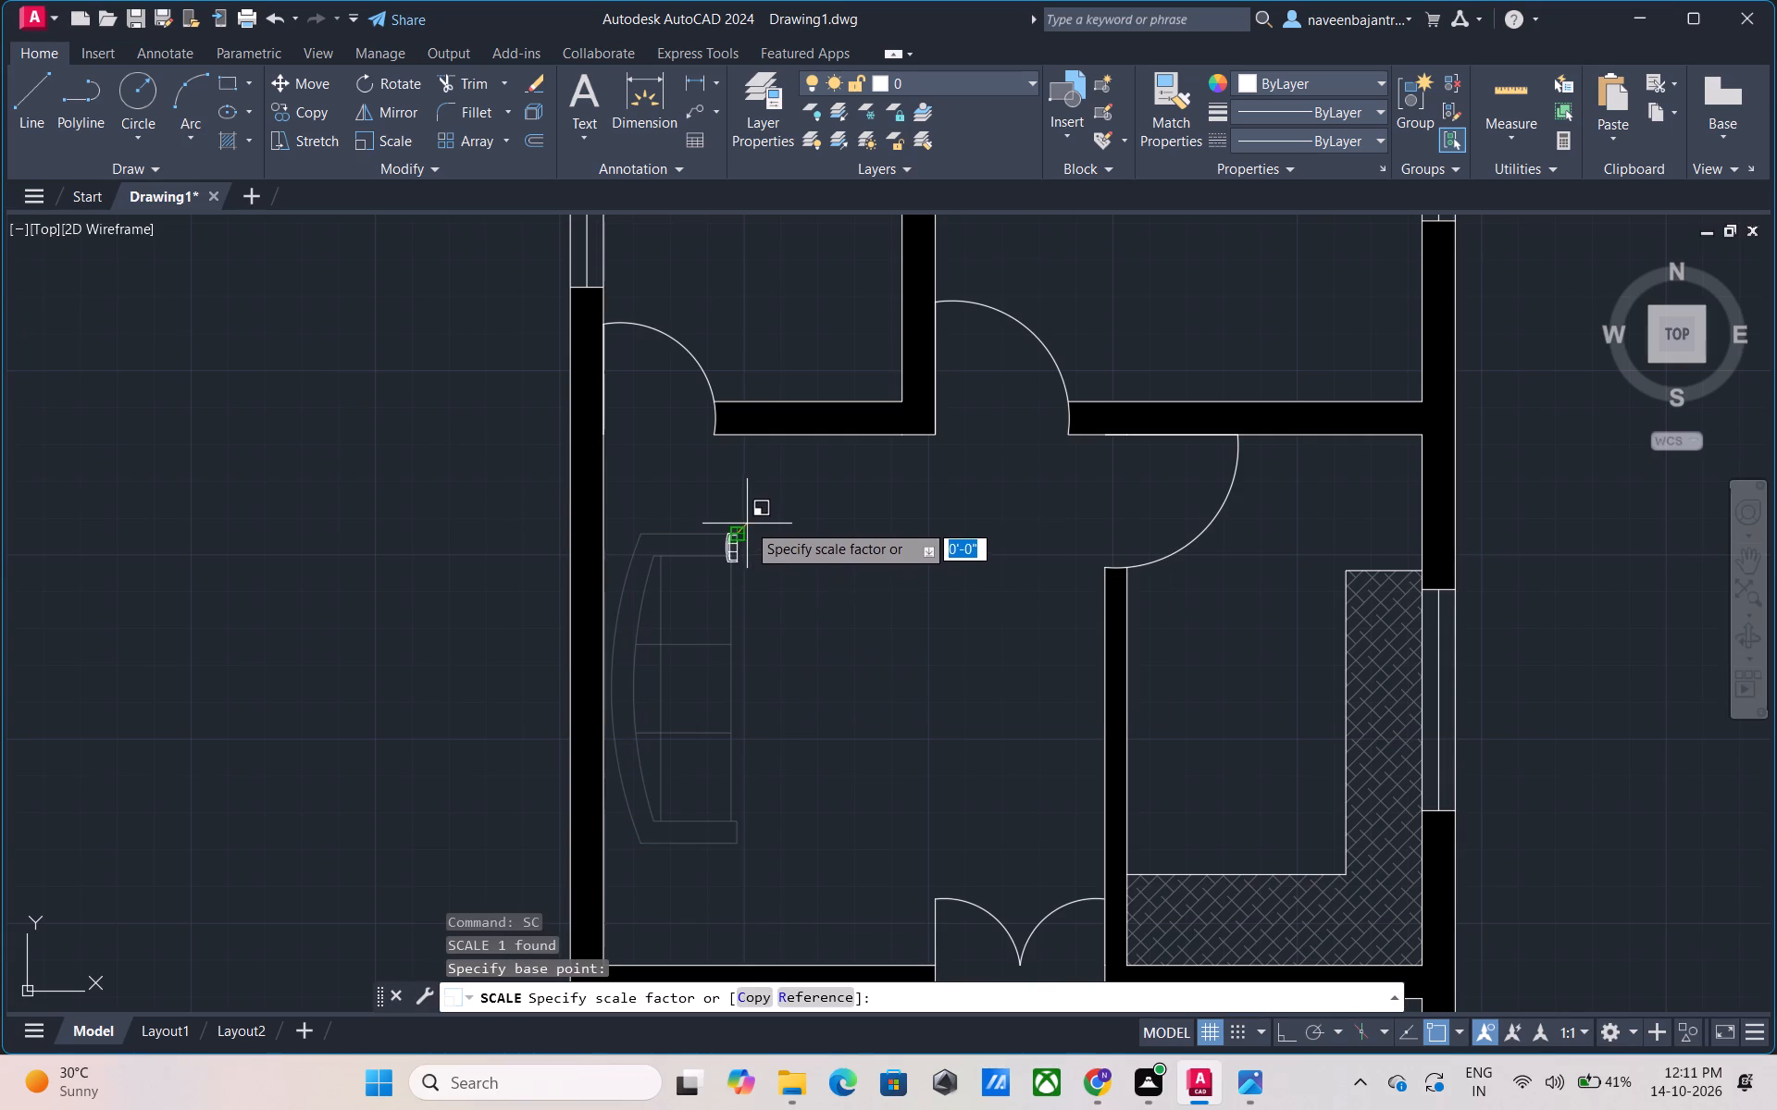
click(764, 450)
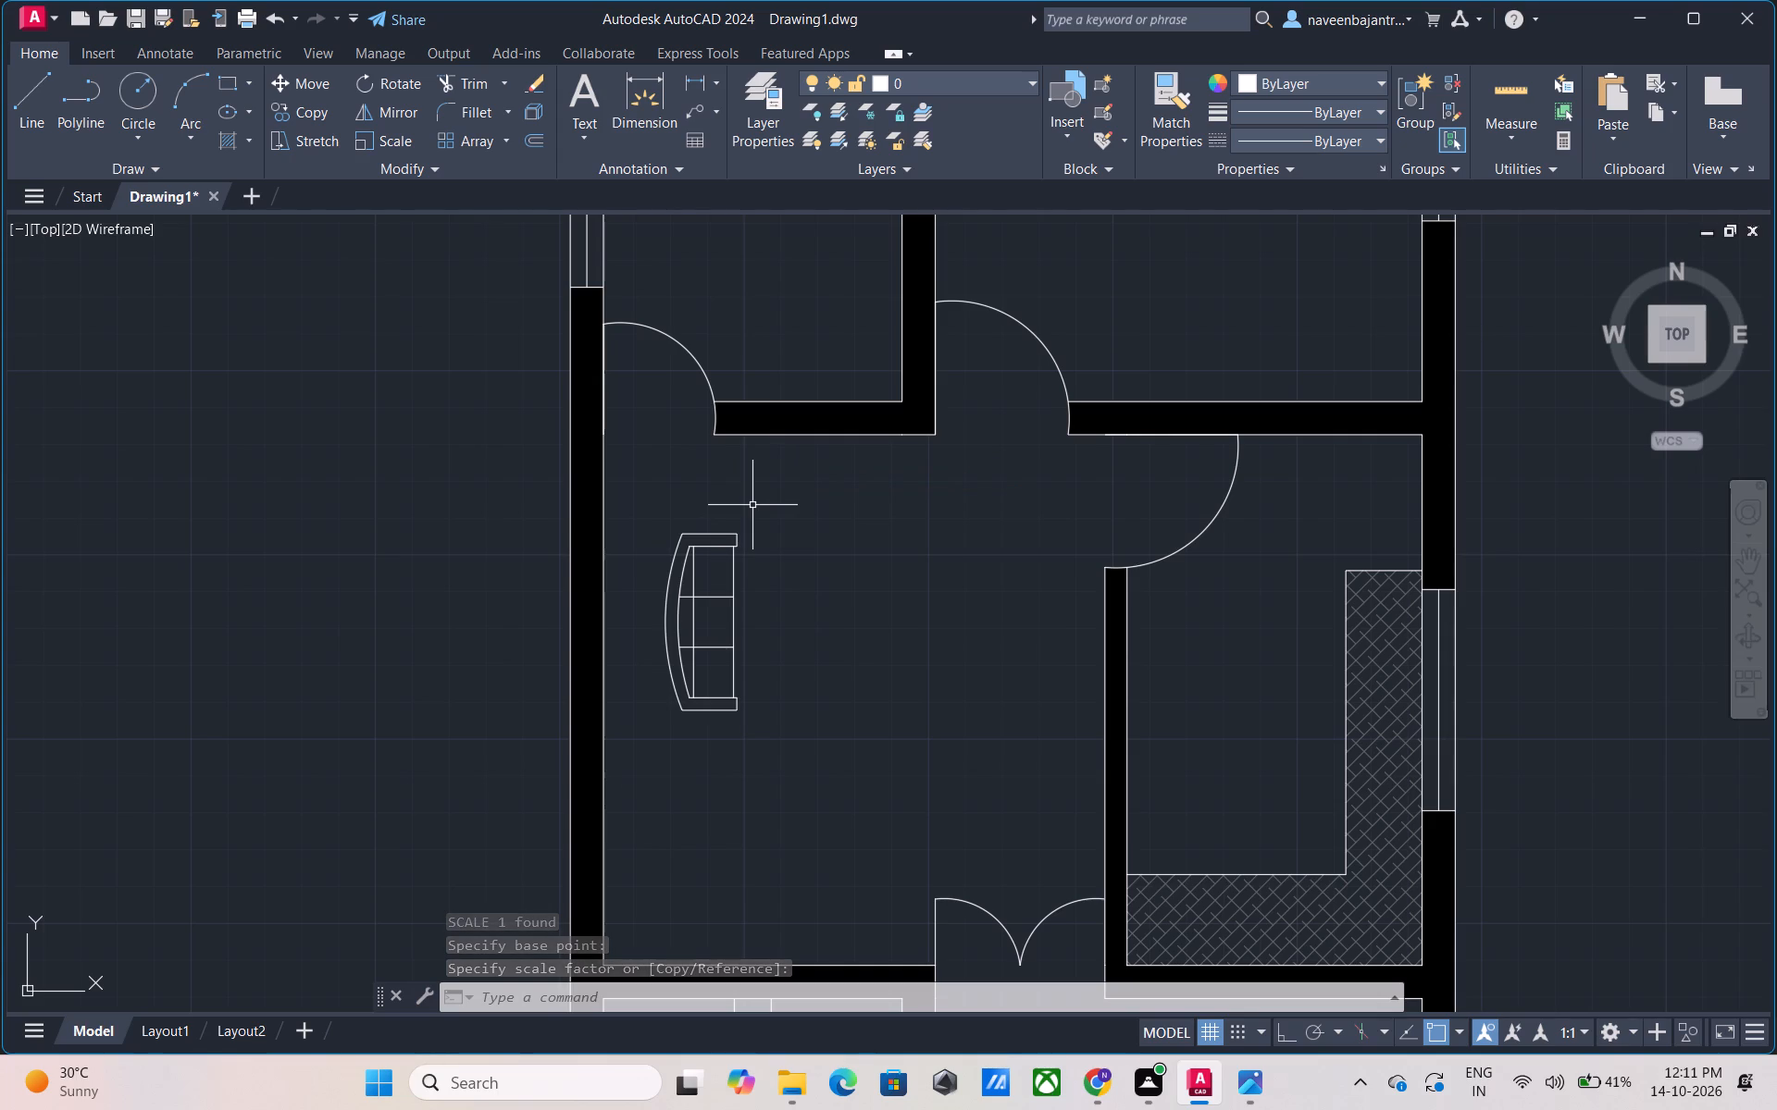
Move the scaled sofa by its lower-right corner down and closer to the room's left wall.
click(735, 708)
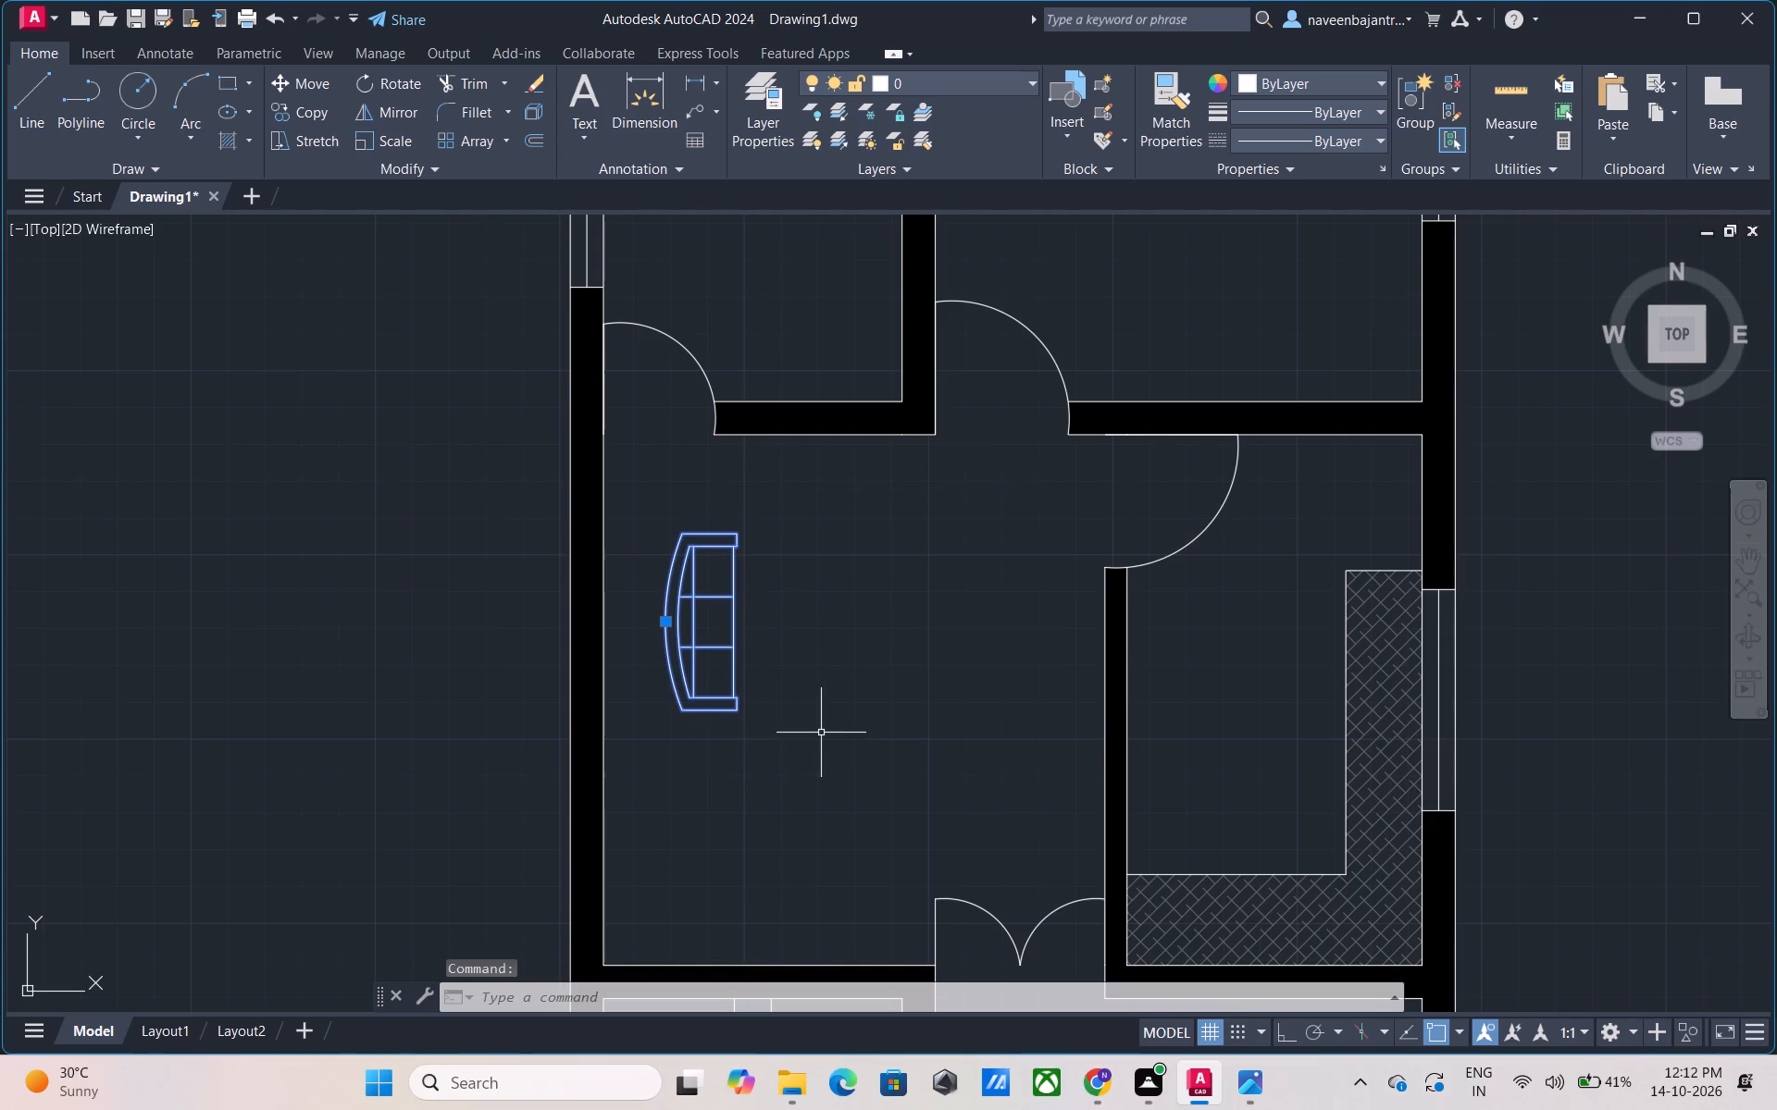
key(m)
key(space)
click(737, 709)
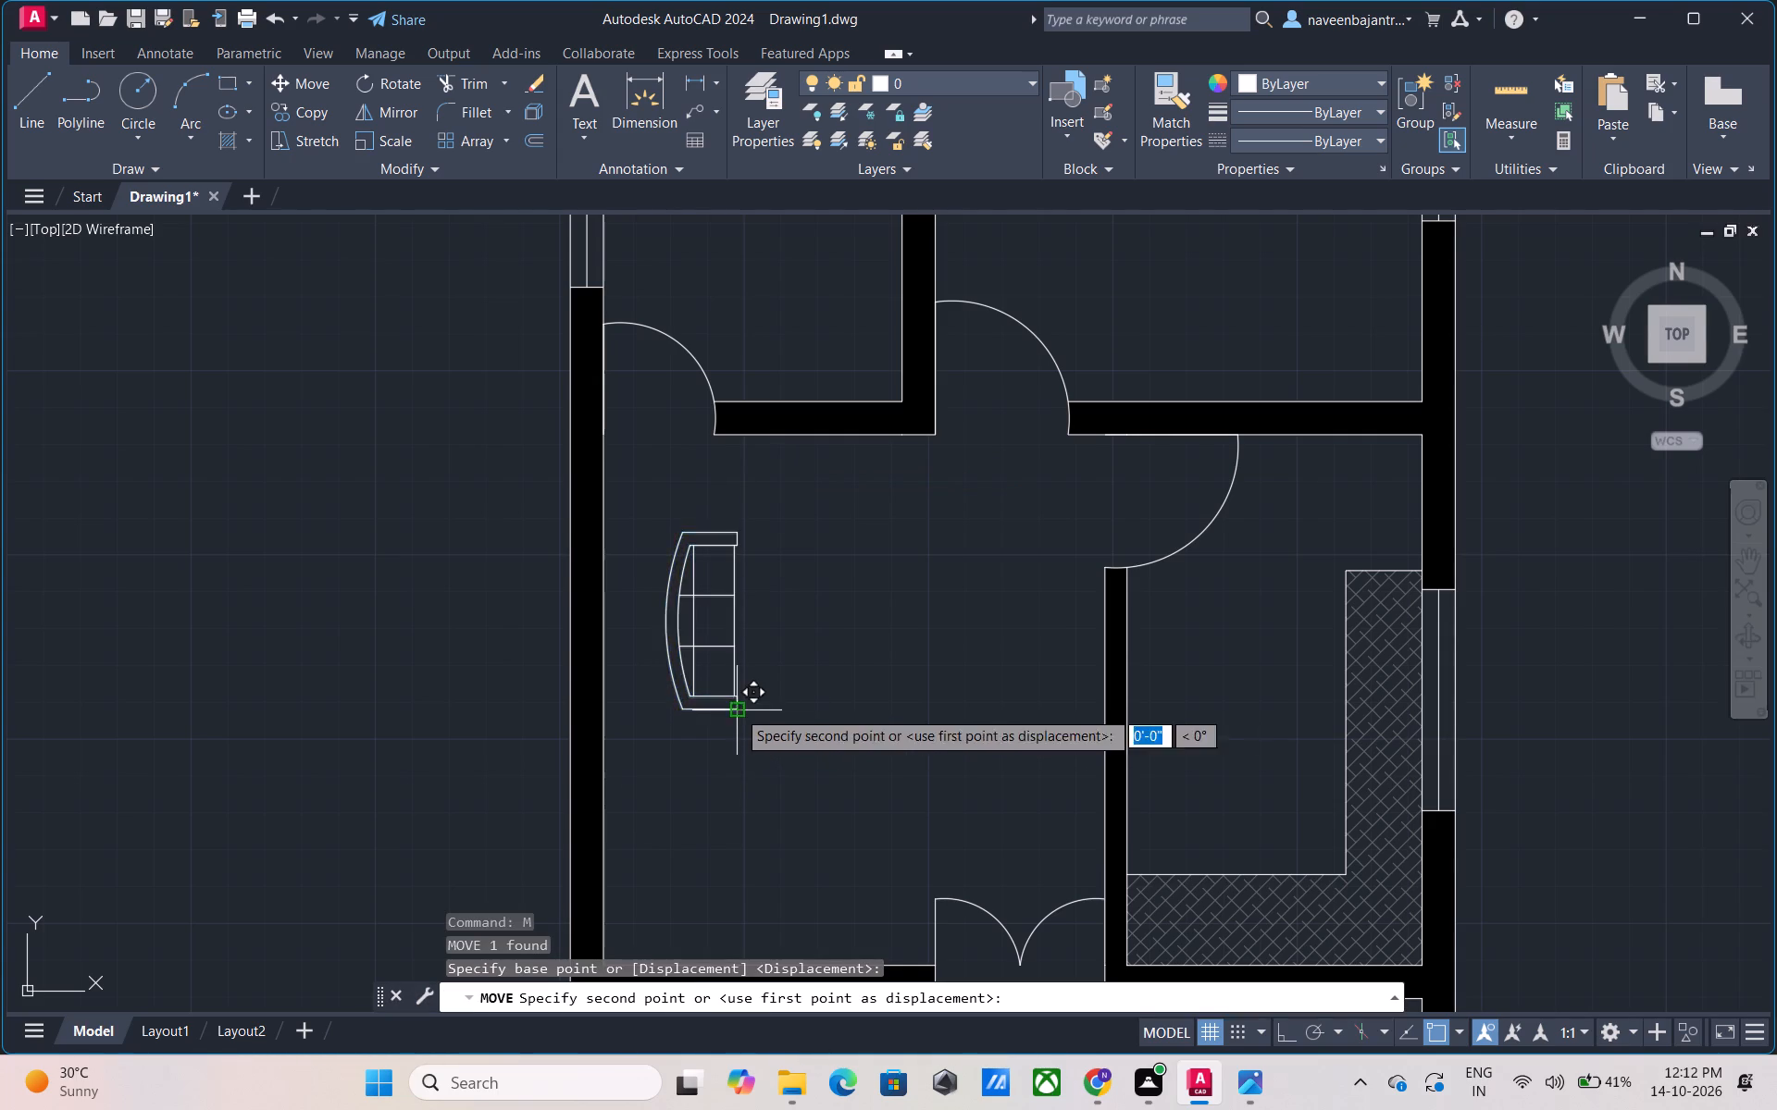
middle_drag(695, 808, 766, 602)
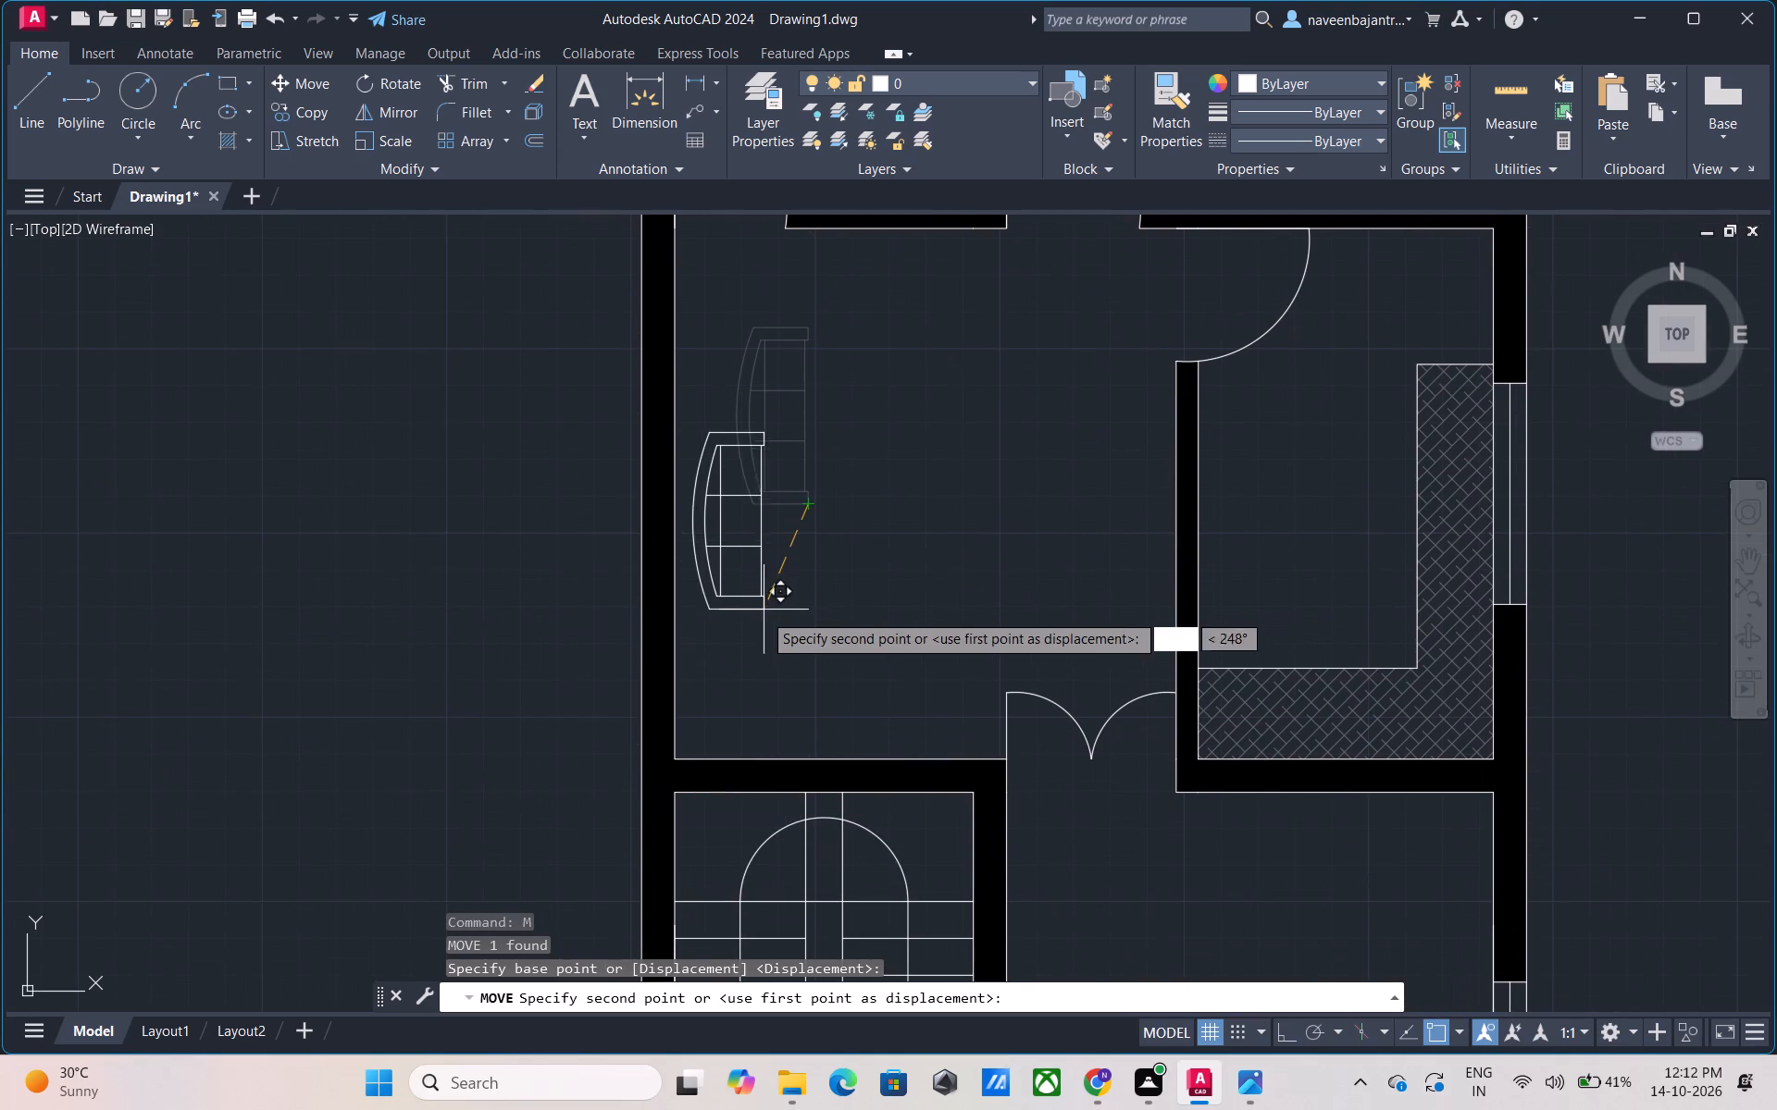
scroll(758, 627, up, 1)
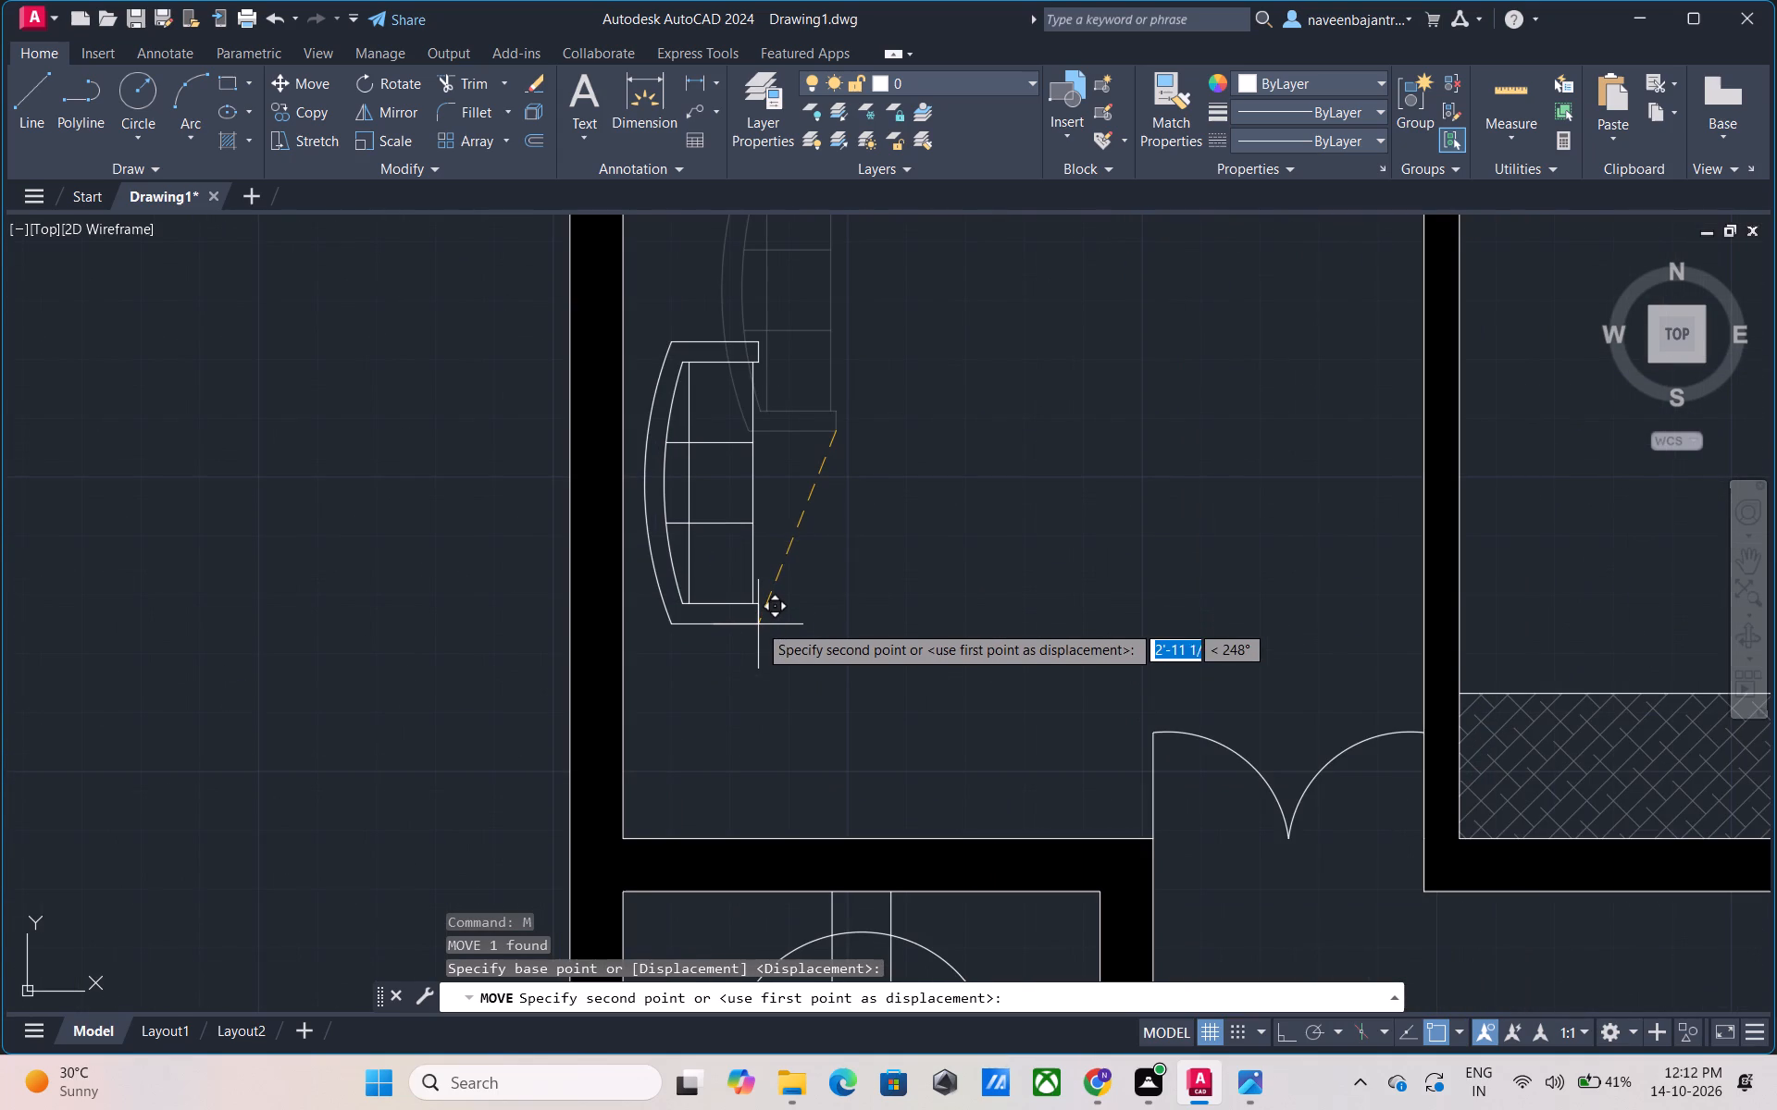
click(758, 614)
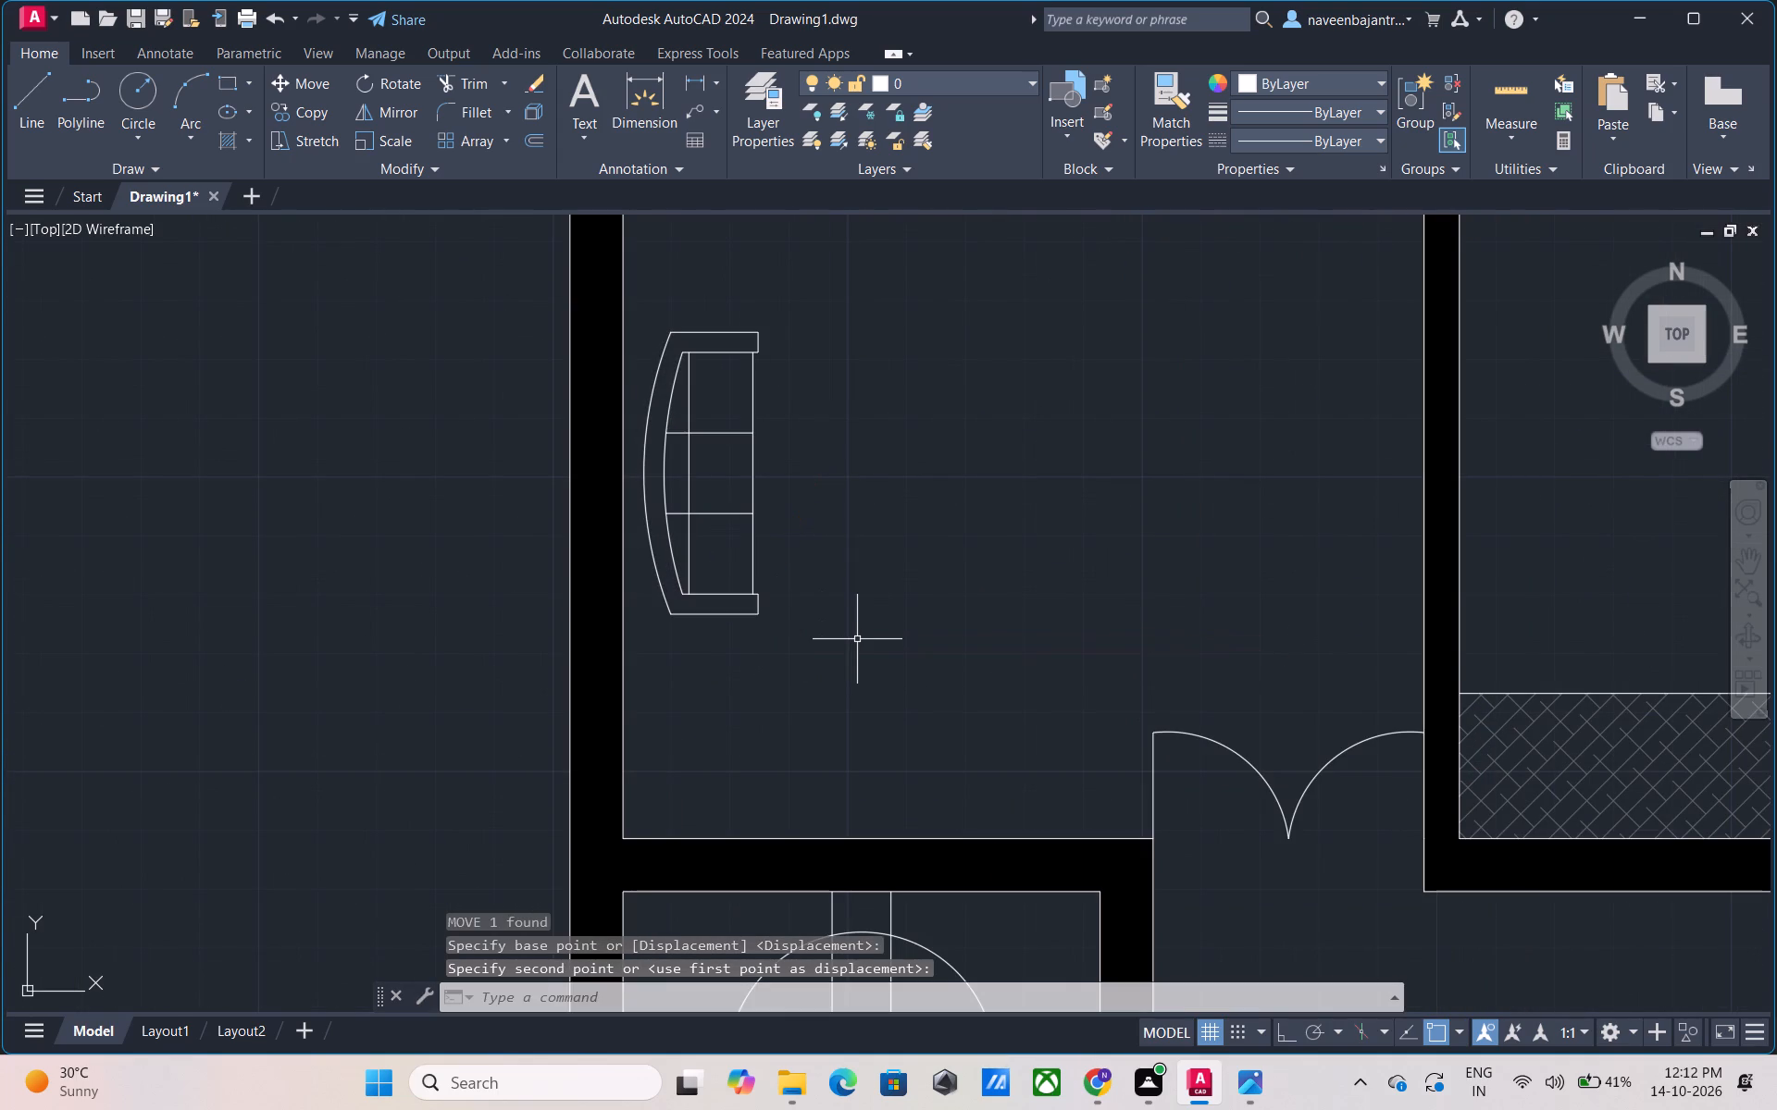
key(Escape)
Move the sofa straight down by about 1'-2" along the left wall.
scroll(857, 640, down, 1)
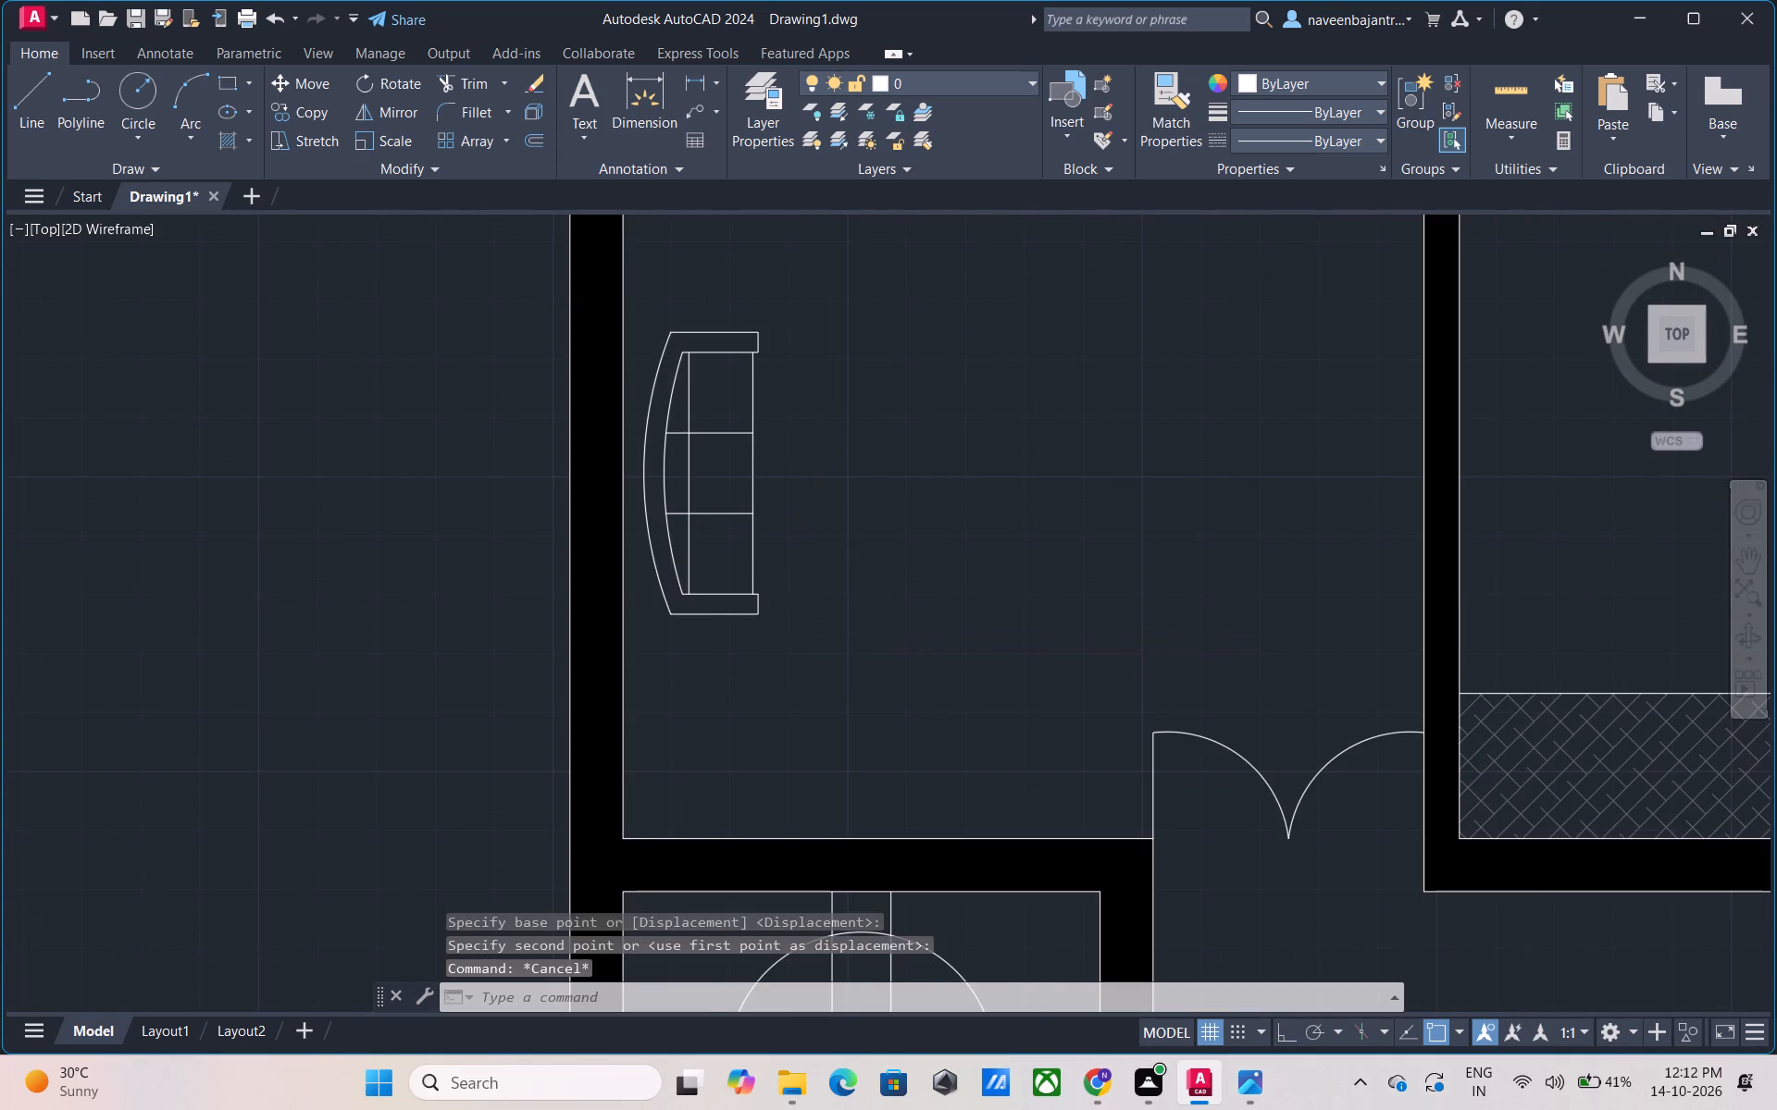
middle_drag(886, 611, 760, 682)
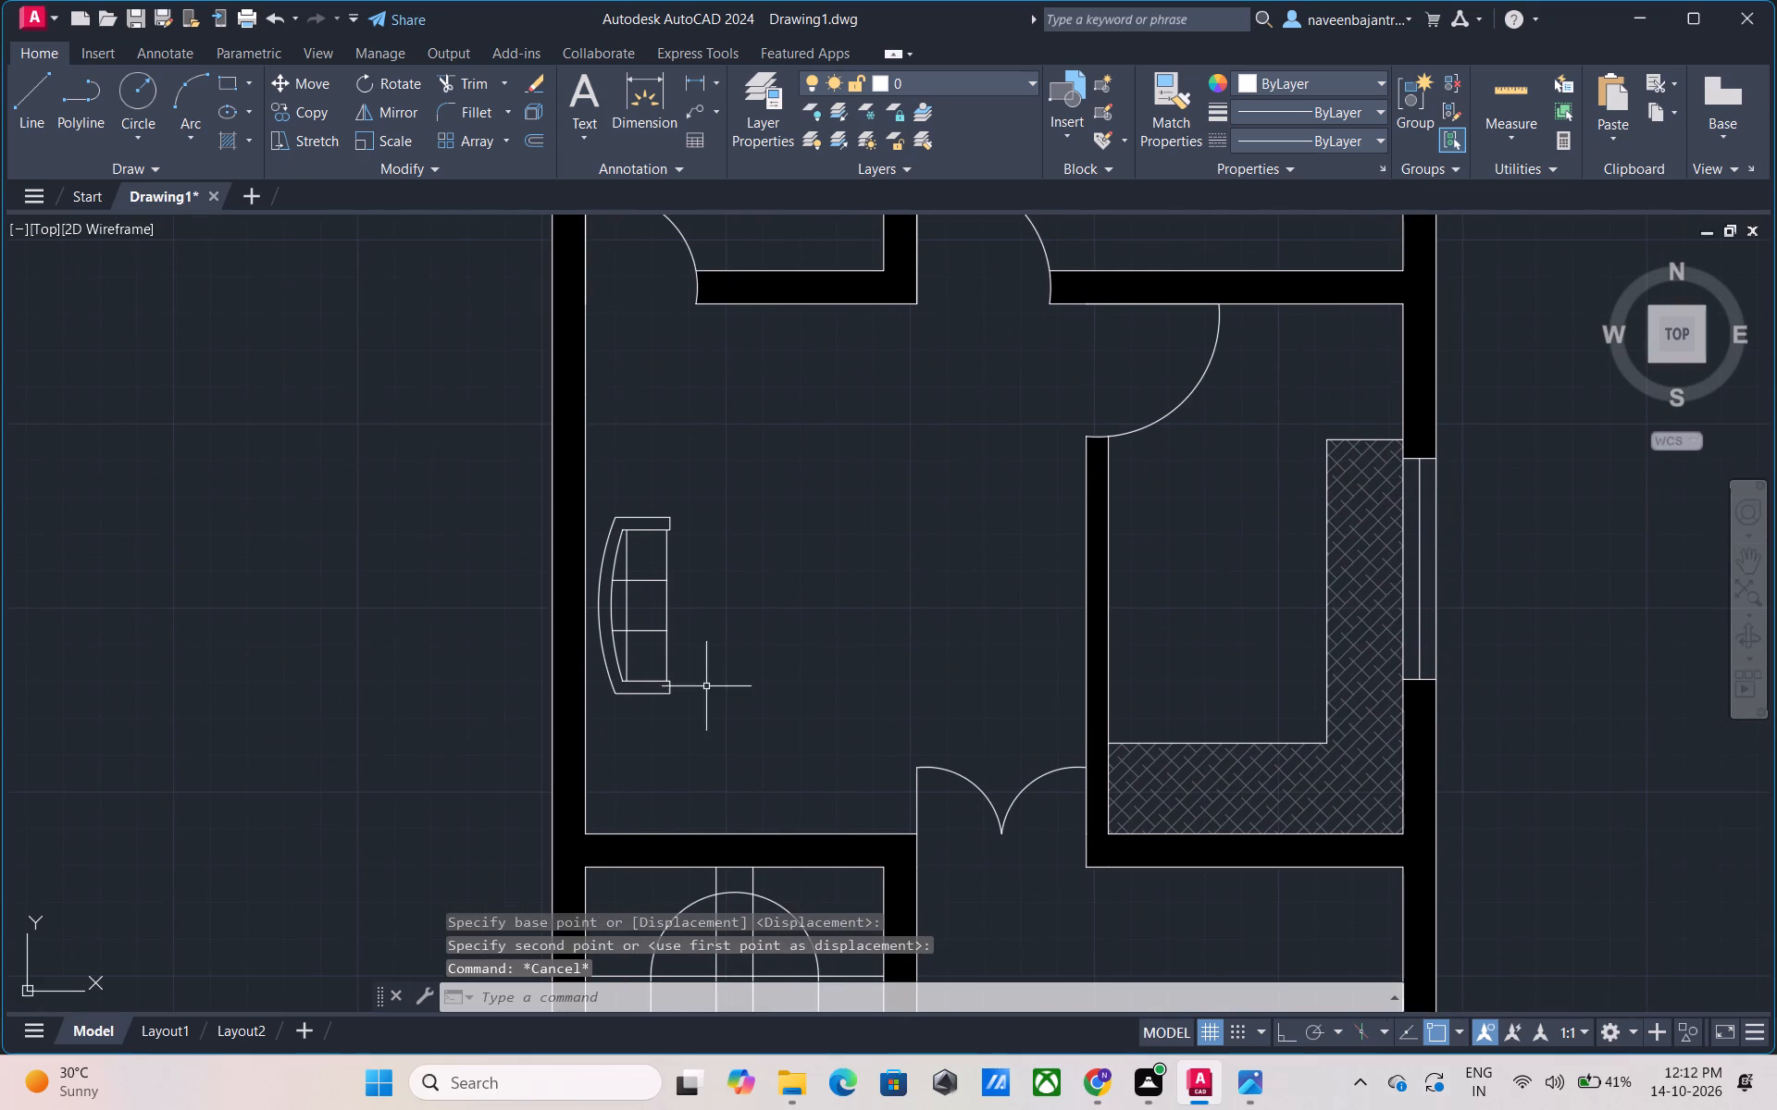
click(672, 694)
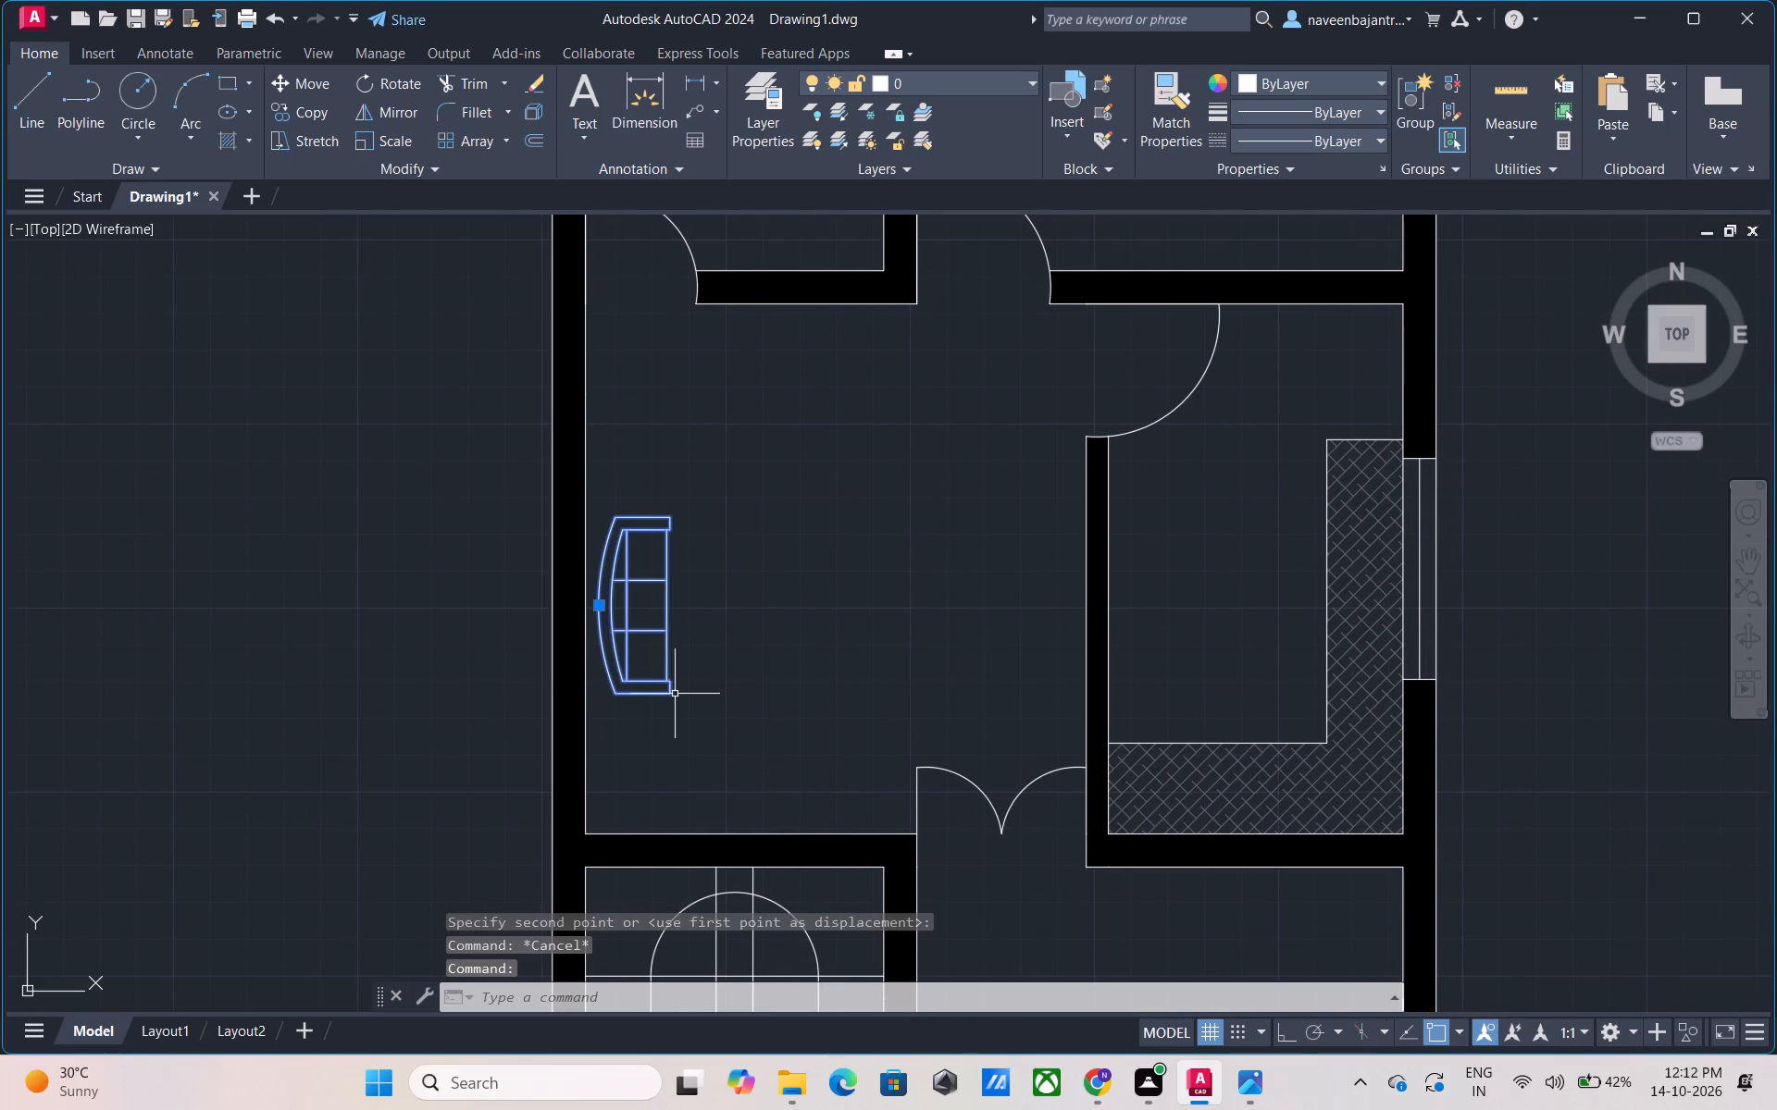
key(m)
key(space)
click(673, 692)
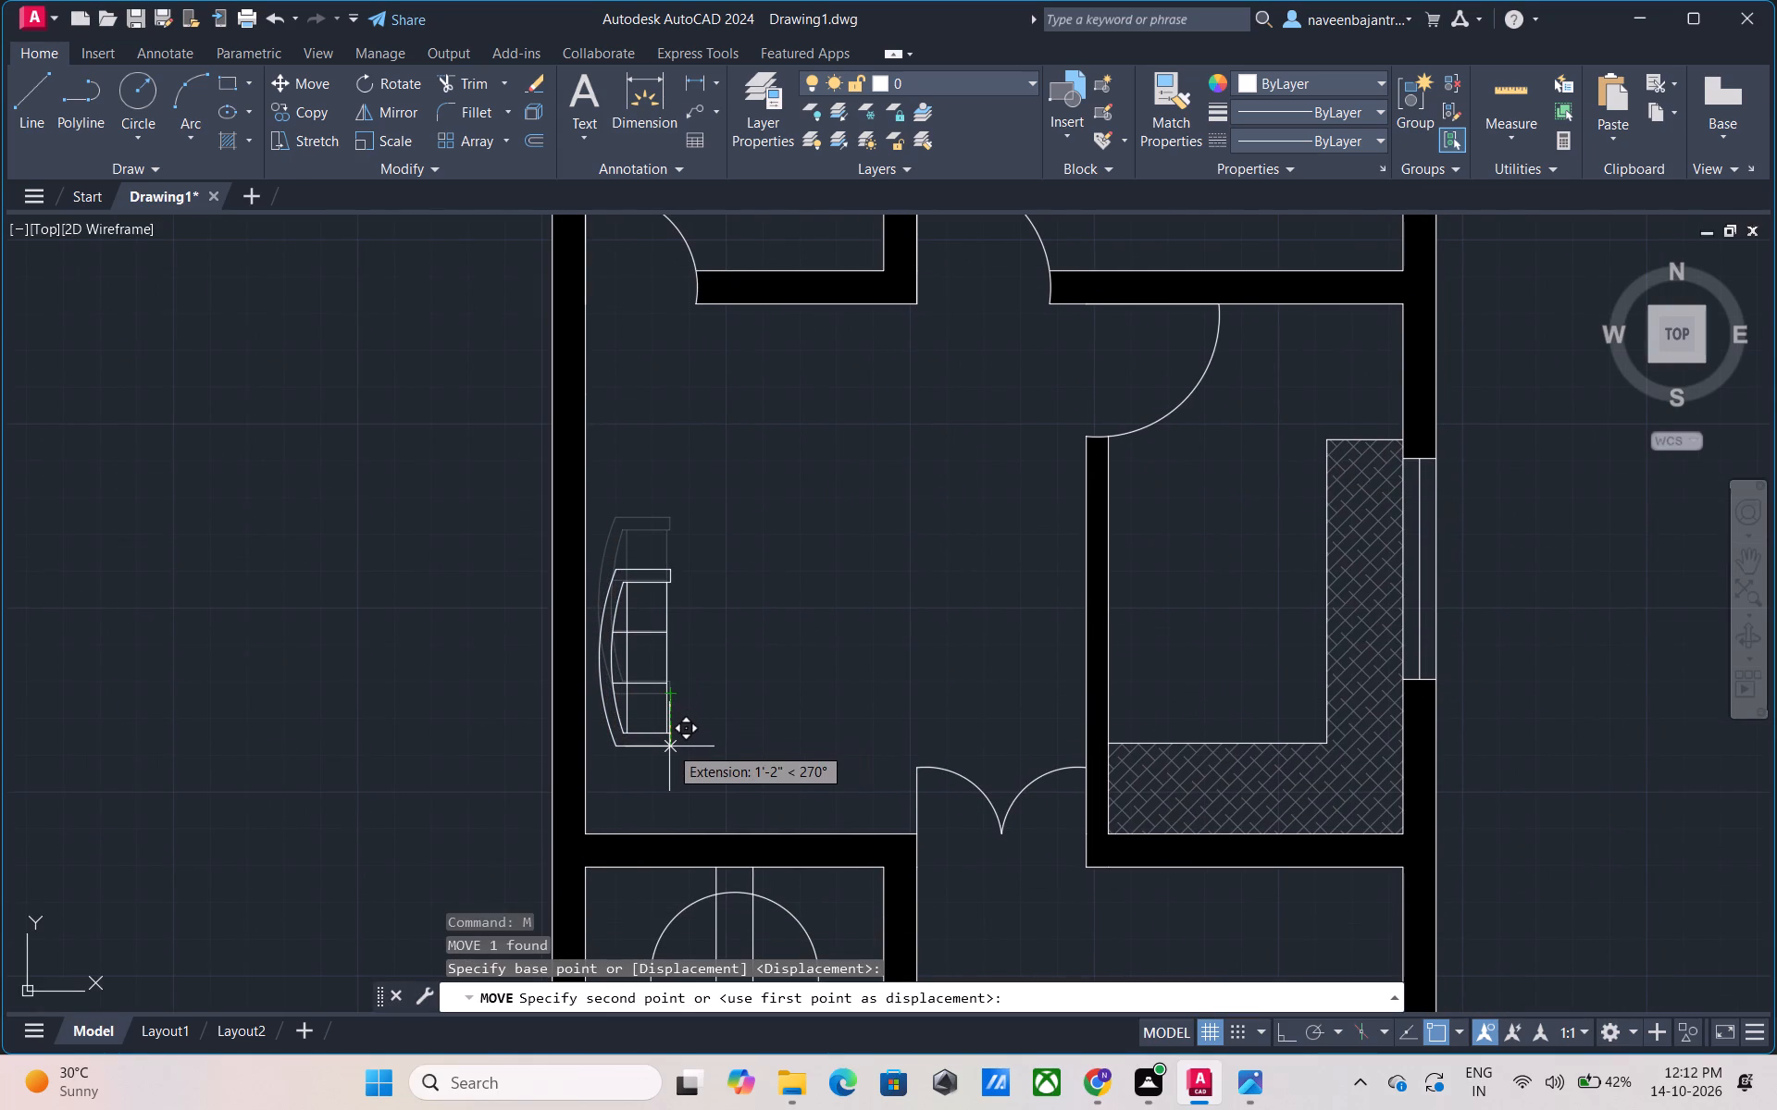
click(669, 750)
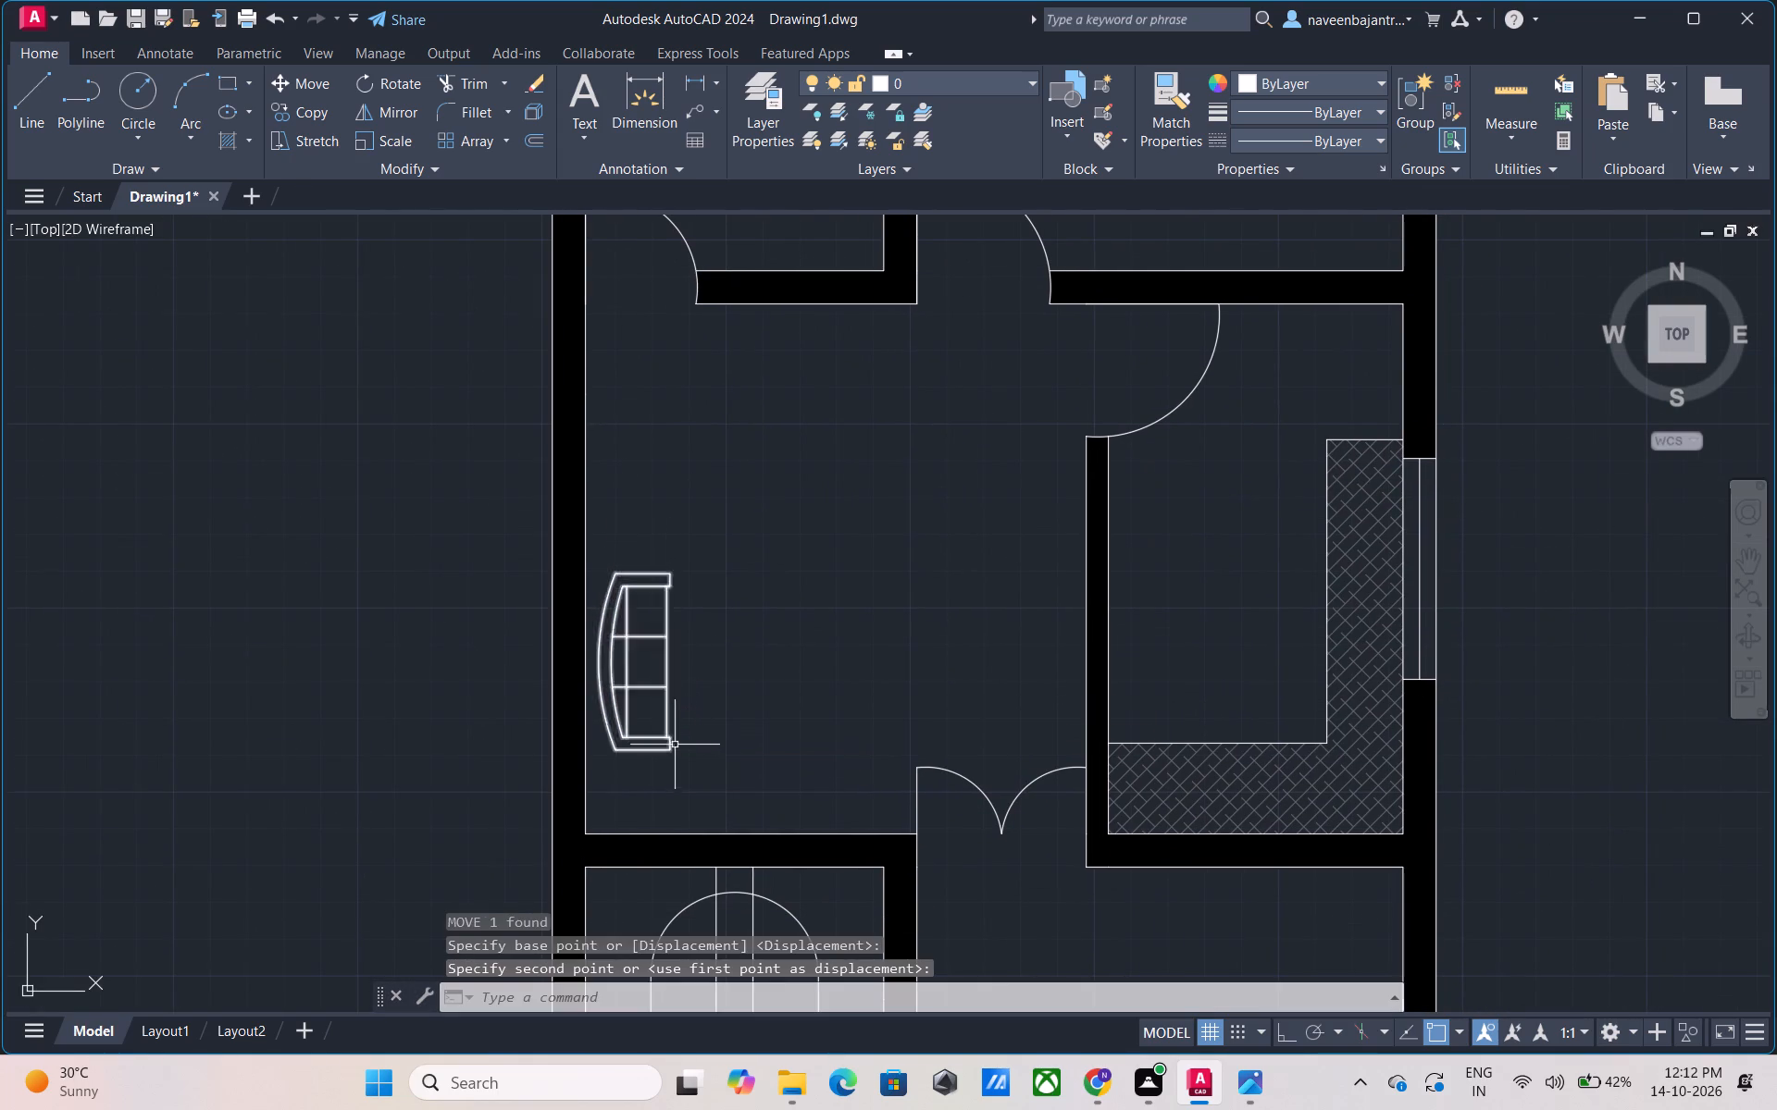
key(Escape)
Move the rocking chair from outside the plan into the sofa's room, to the upper right of the sofa.
scroll(763, 740, down, 2)
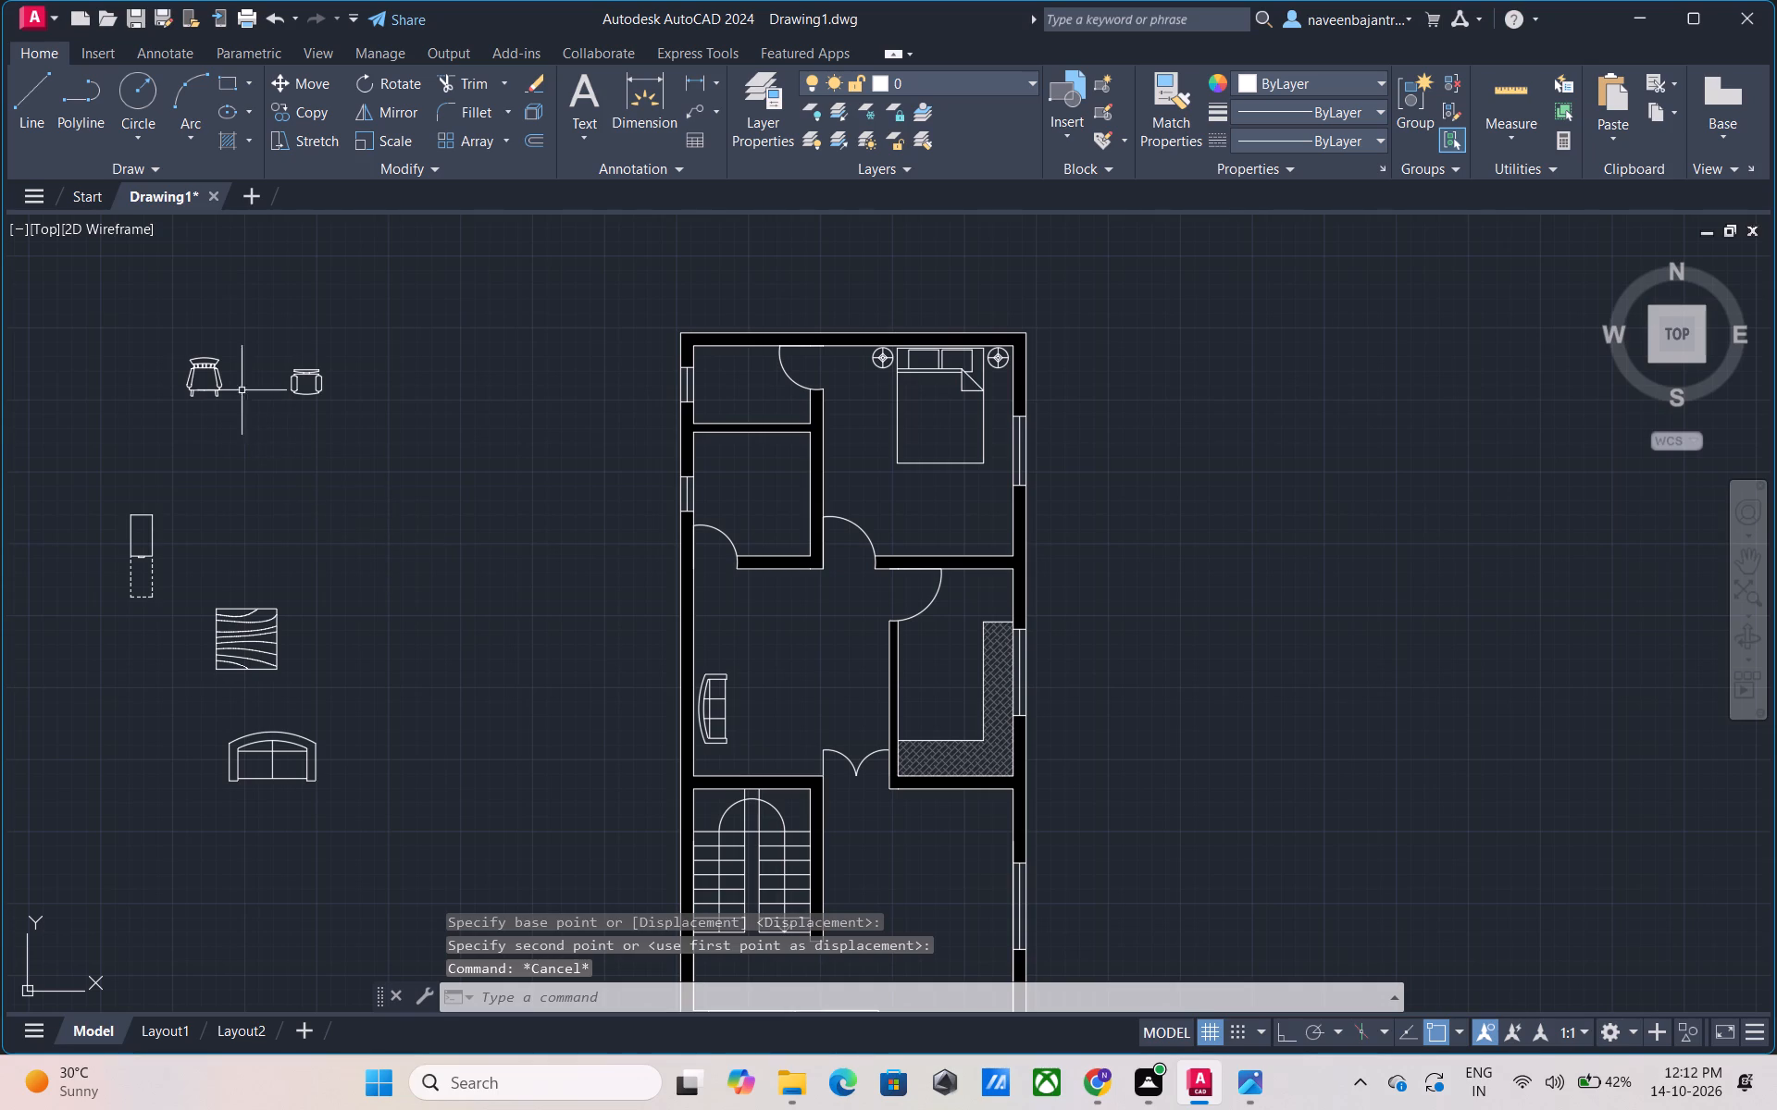
click(218, 379)
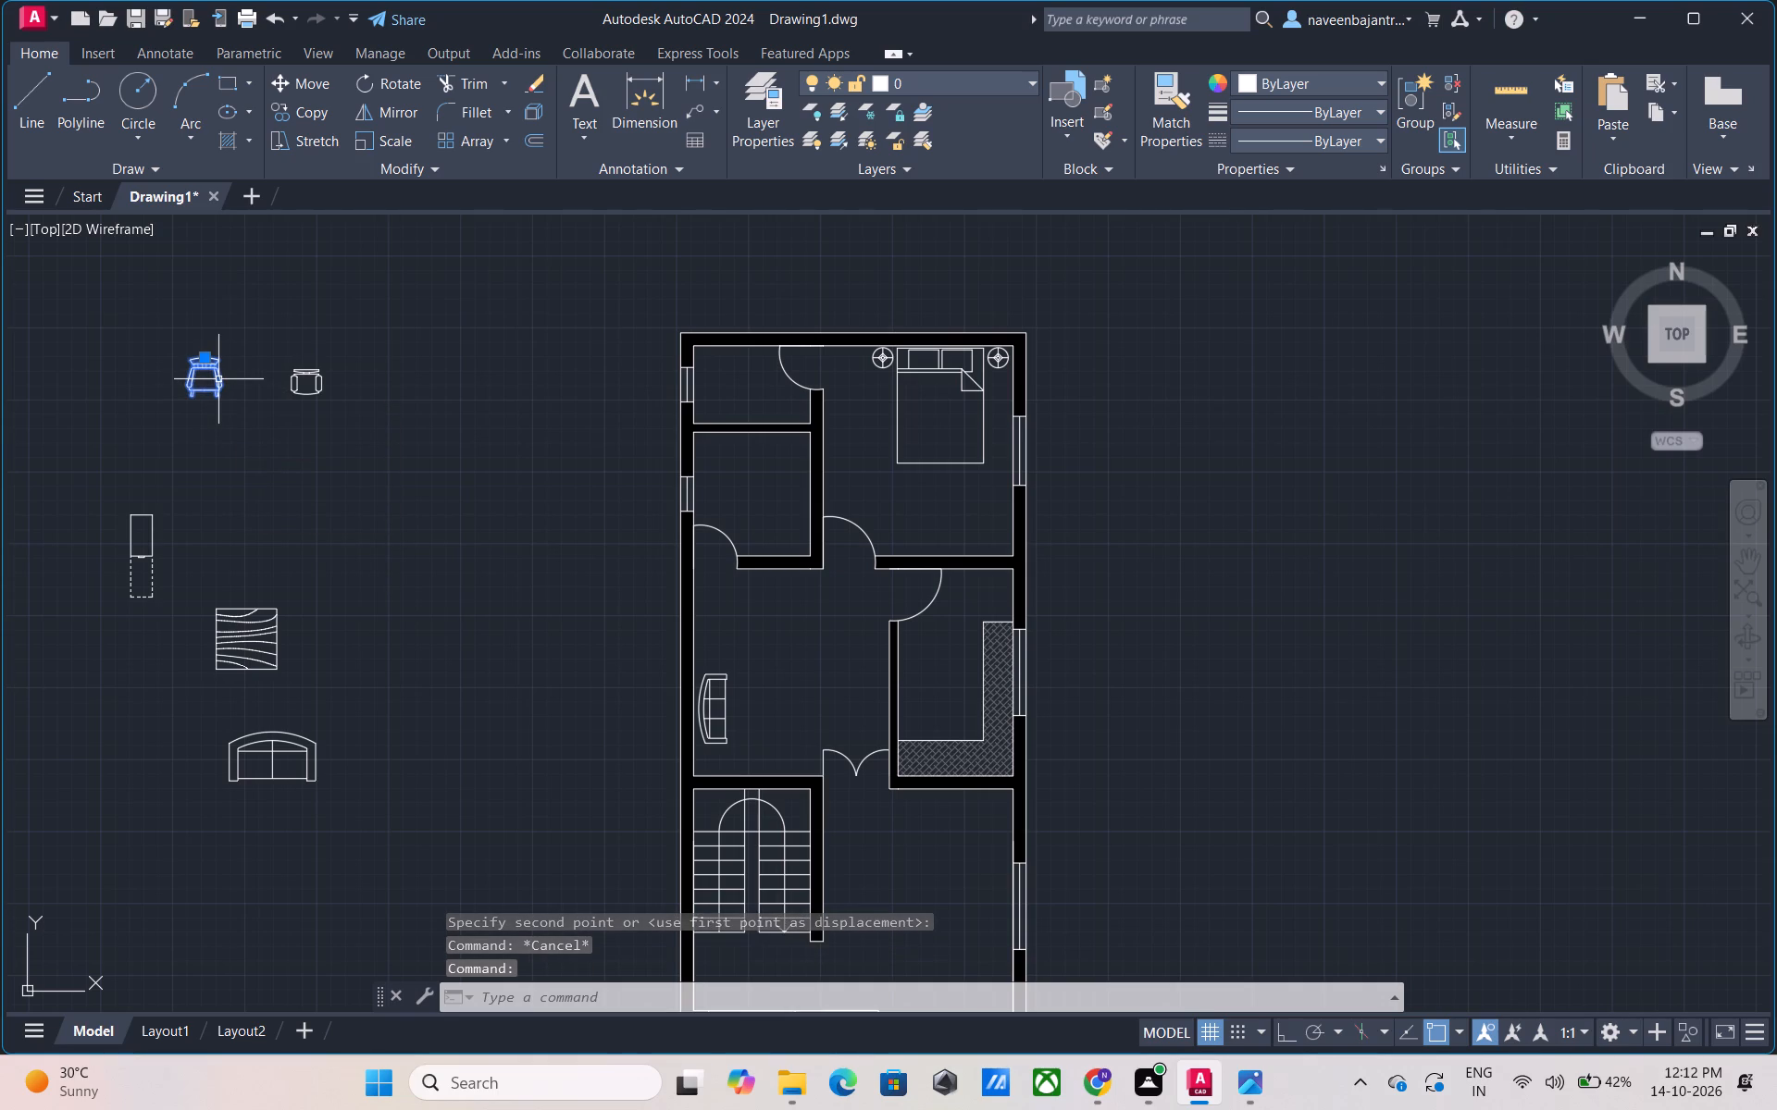
text(M)
key(space)
click(218, 379)
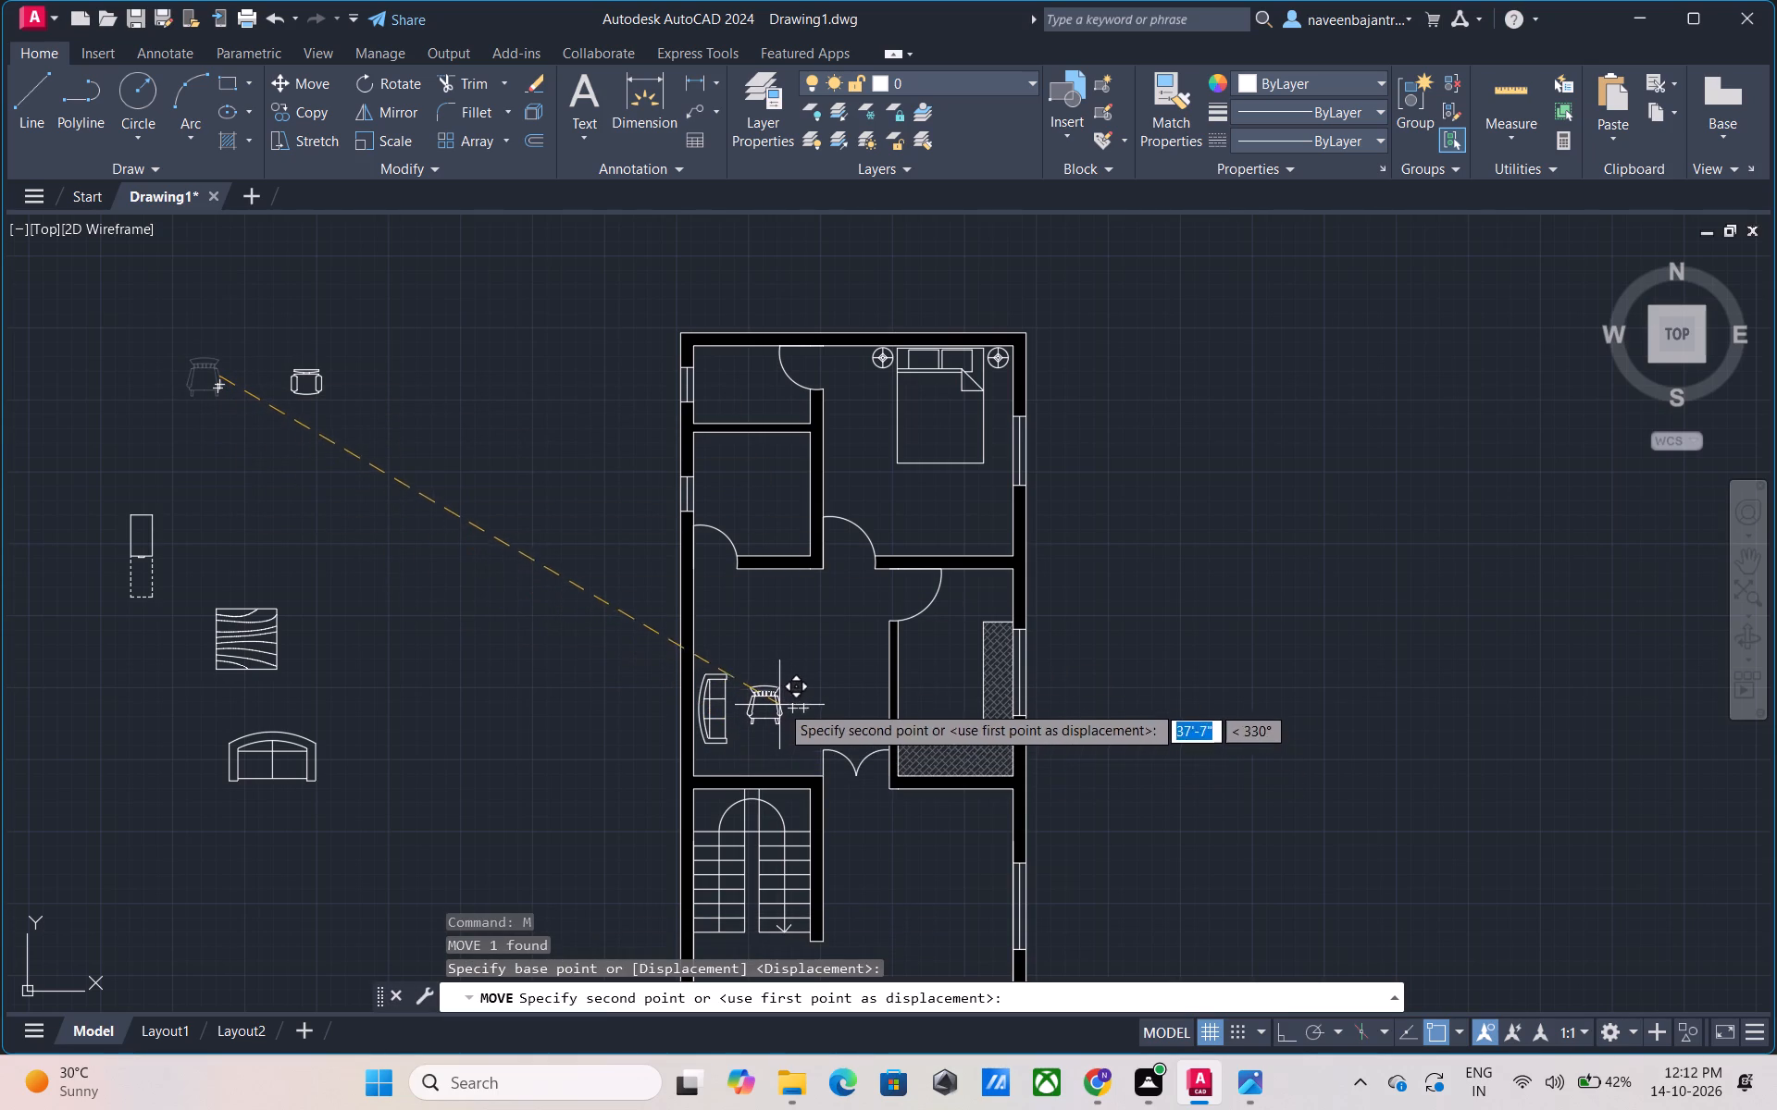
click(804, 662)
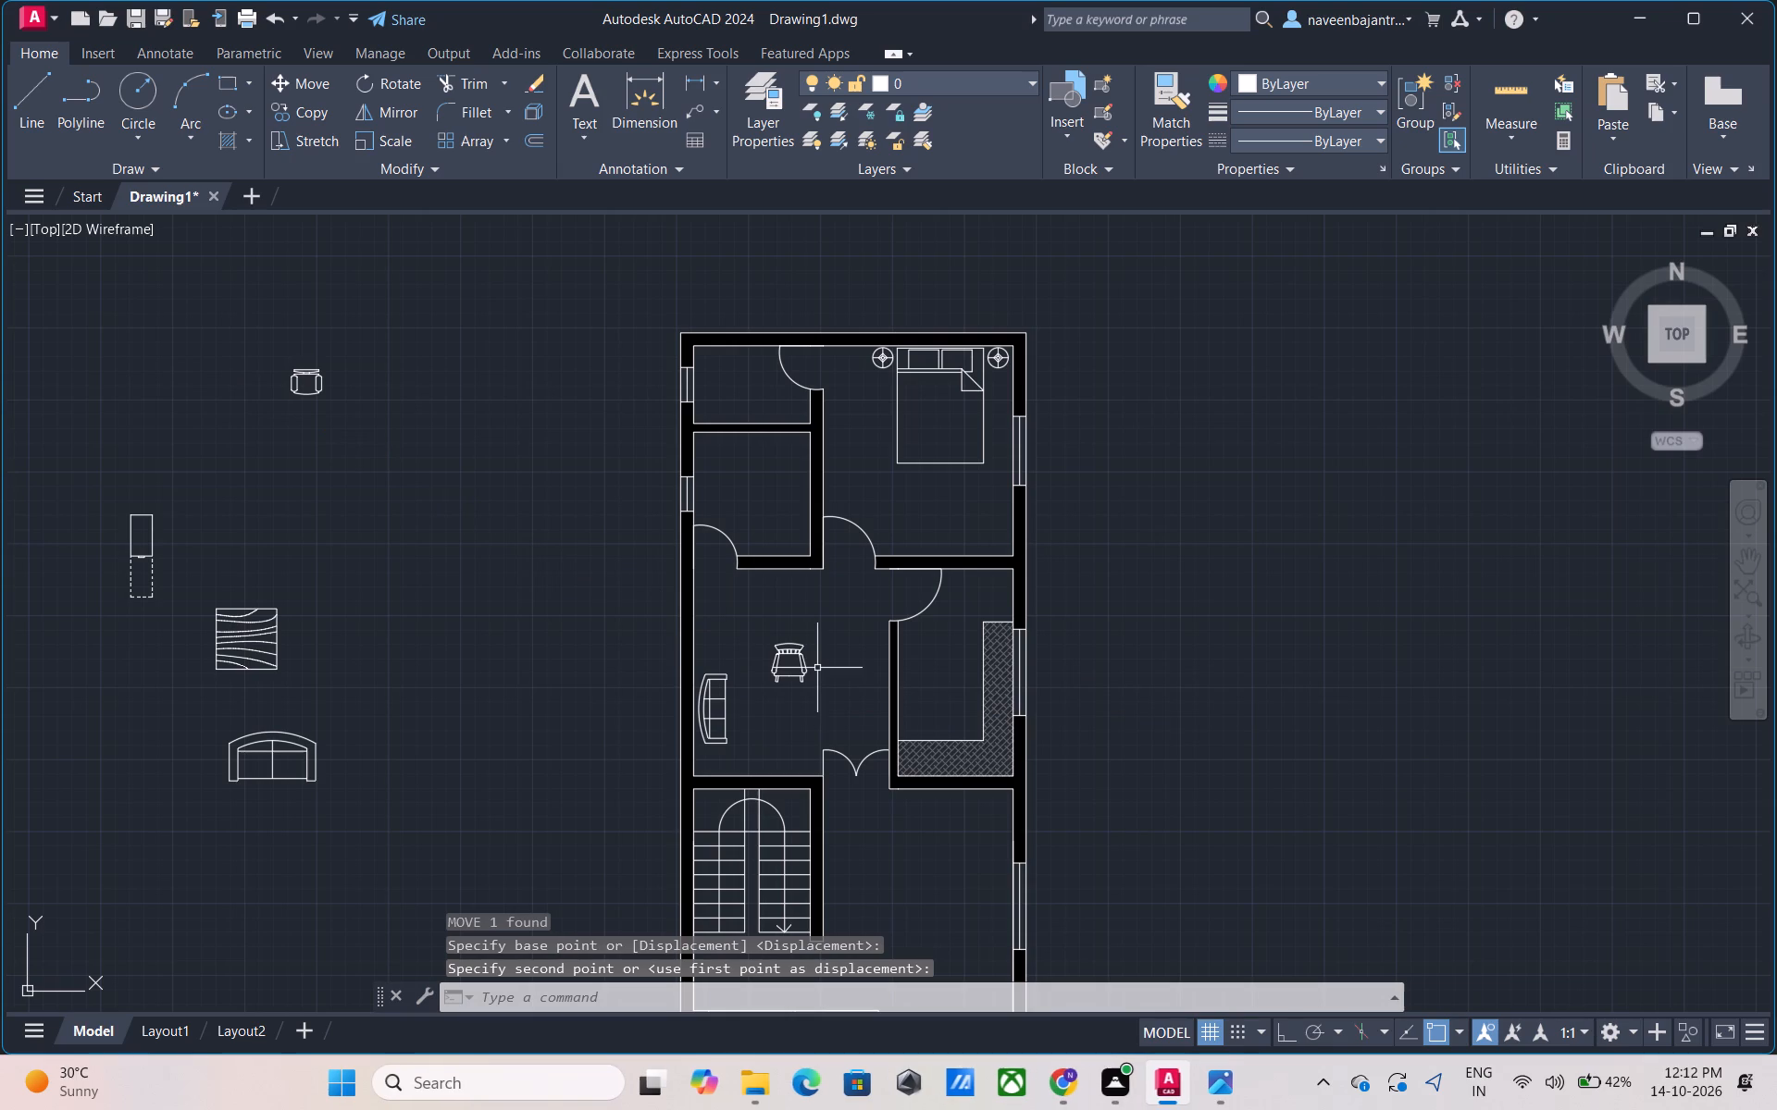
key(Escape)
Rotate the rocking chair 180° about the bottom of its lower-right leg, with Ortho on.
key(F8)
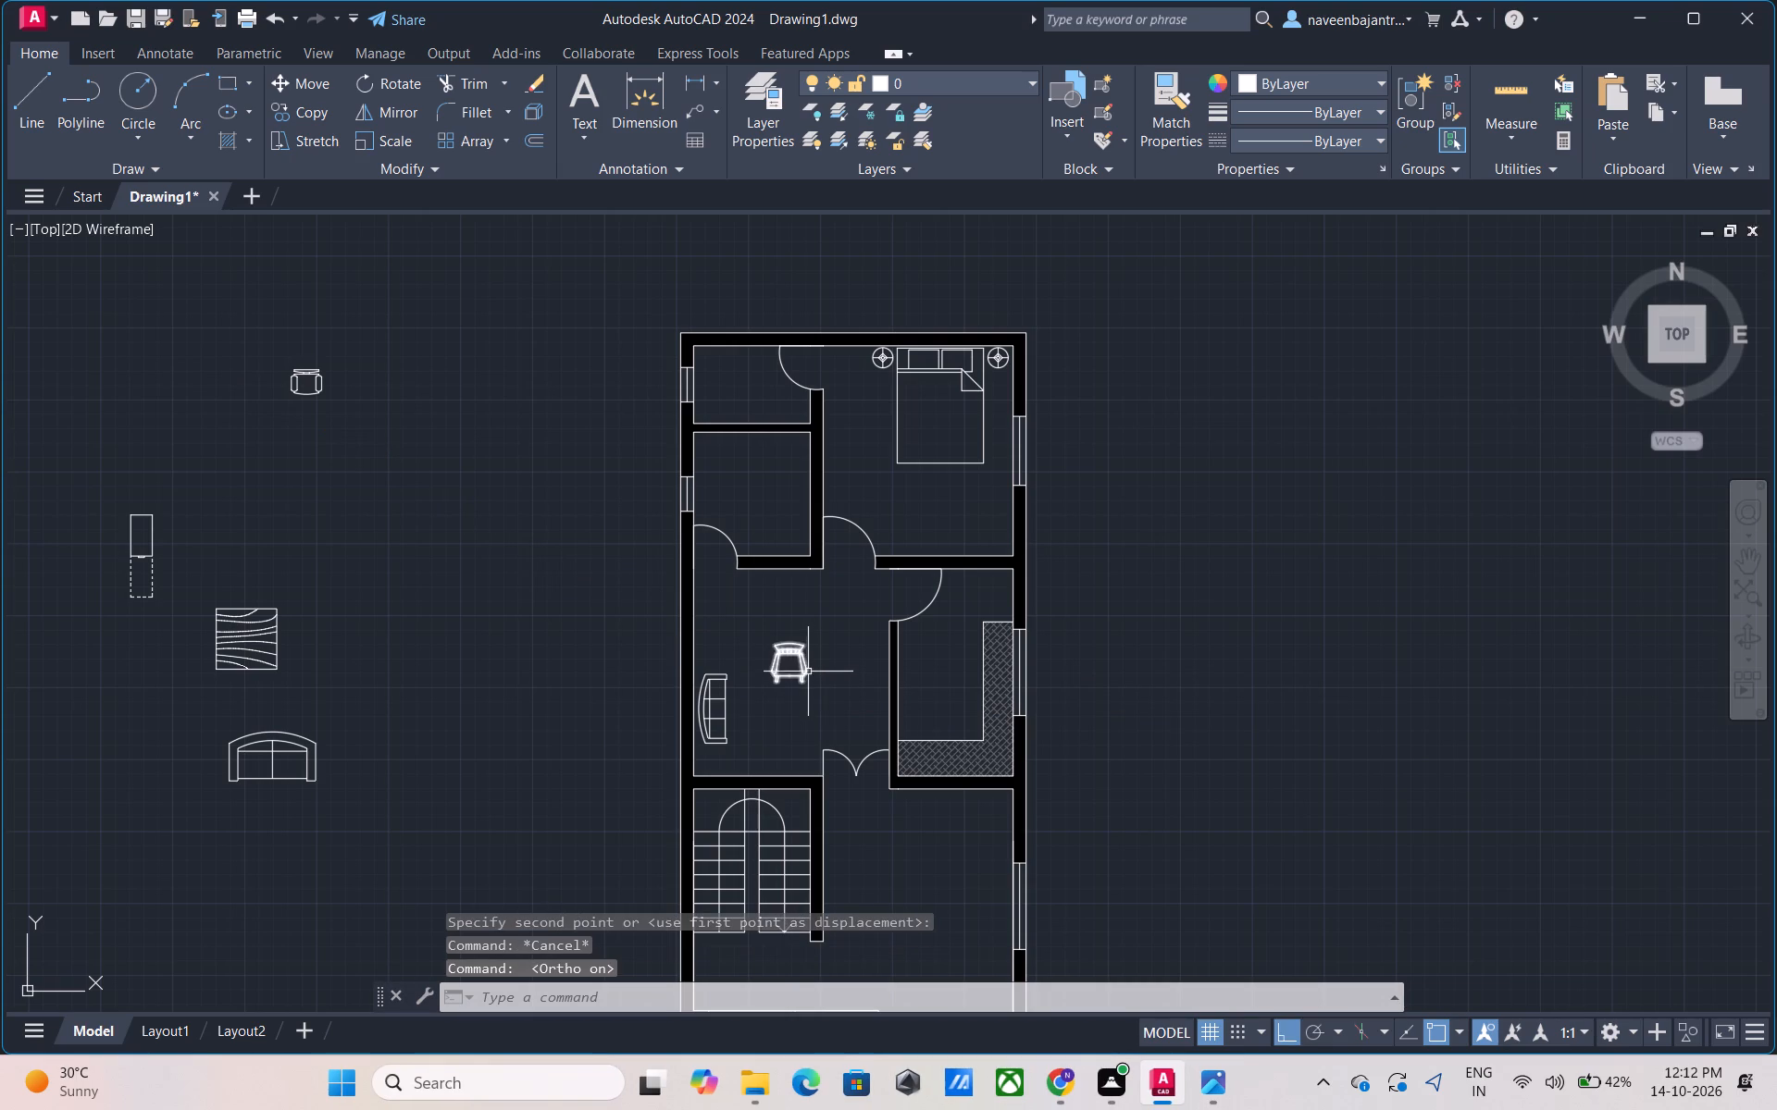
click(807, 670)
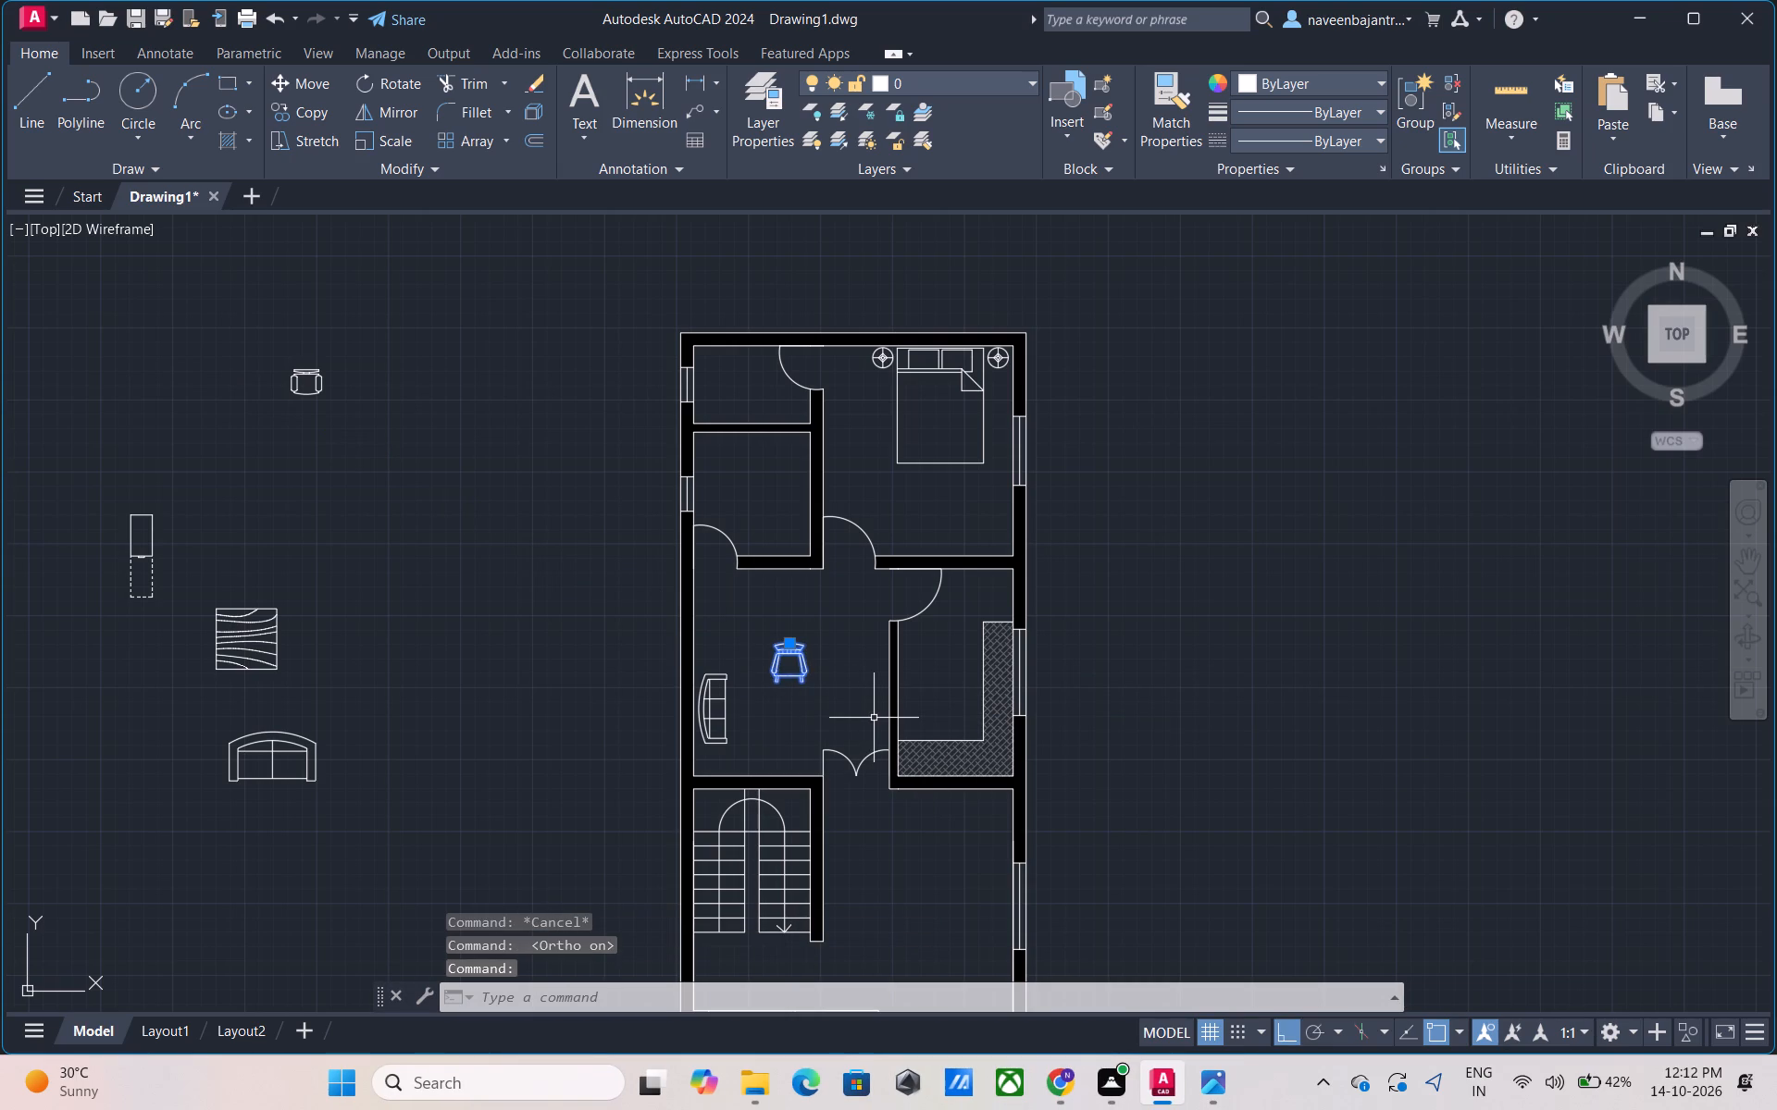
key(r)
key(o)
key(space)
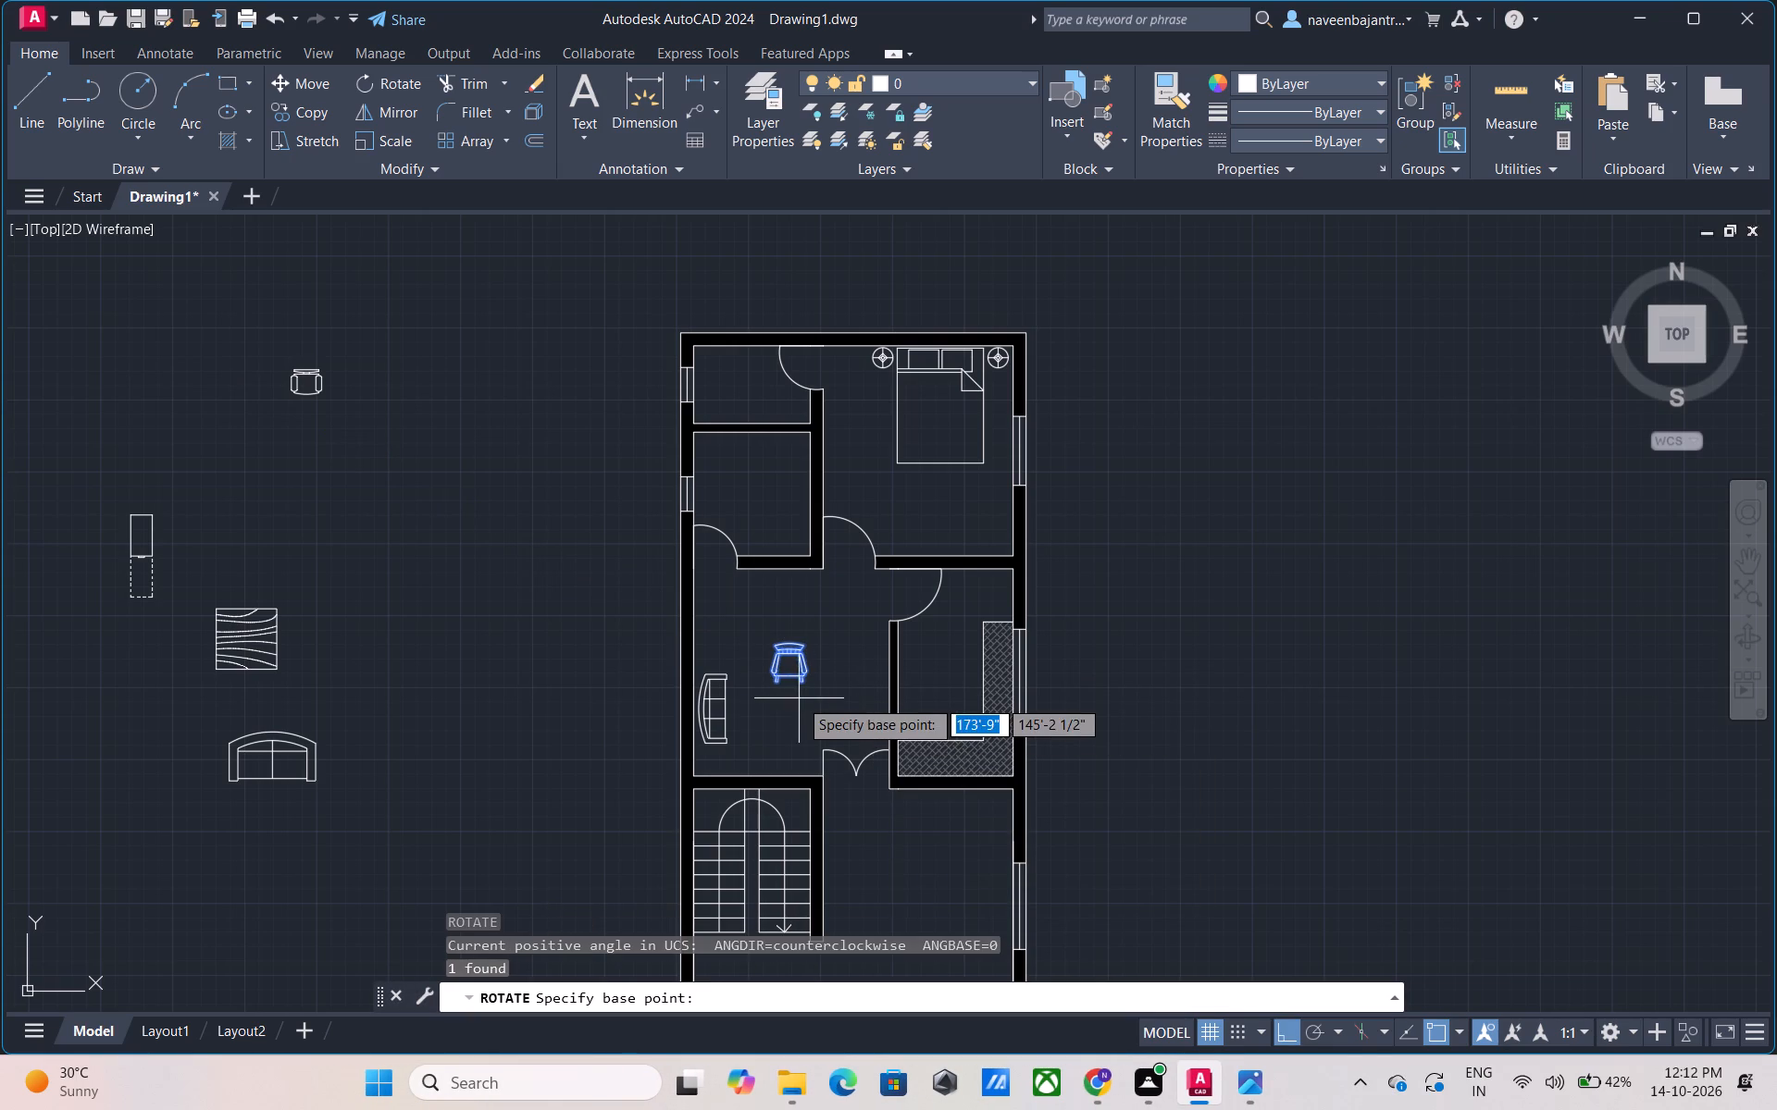
scroll(799, 698, up, 4)
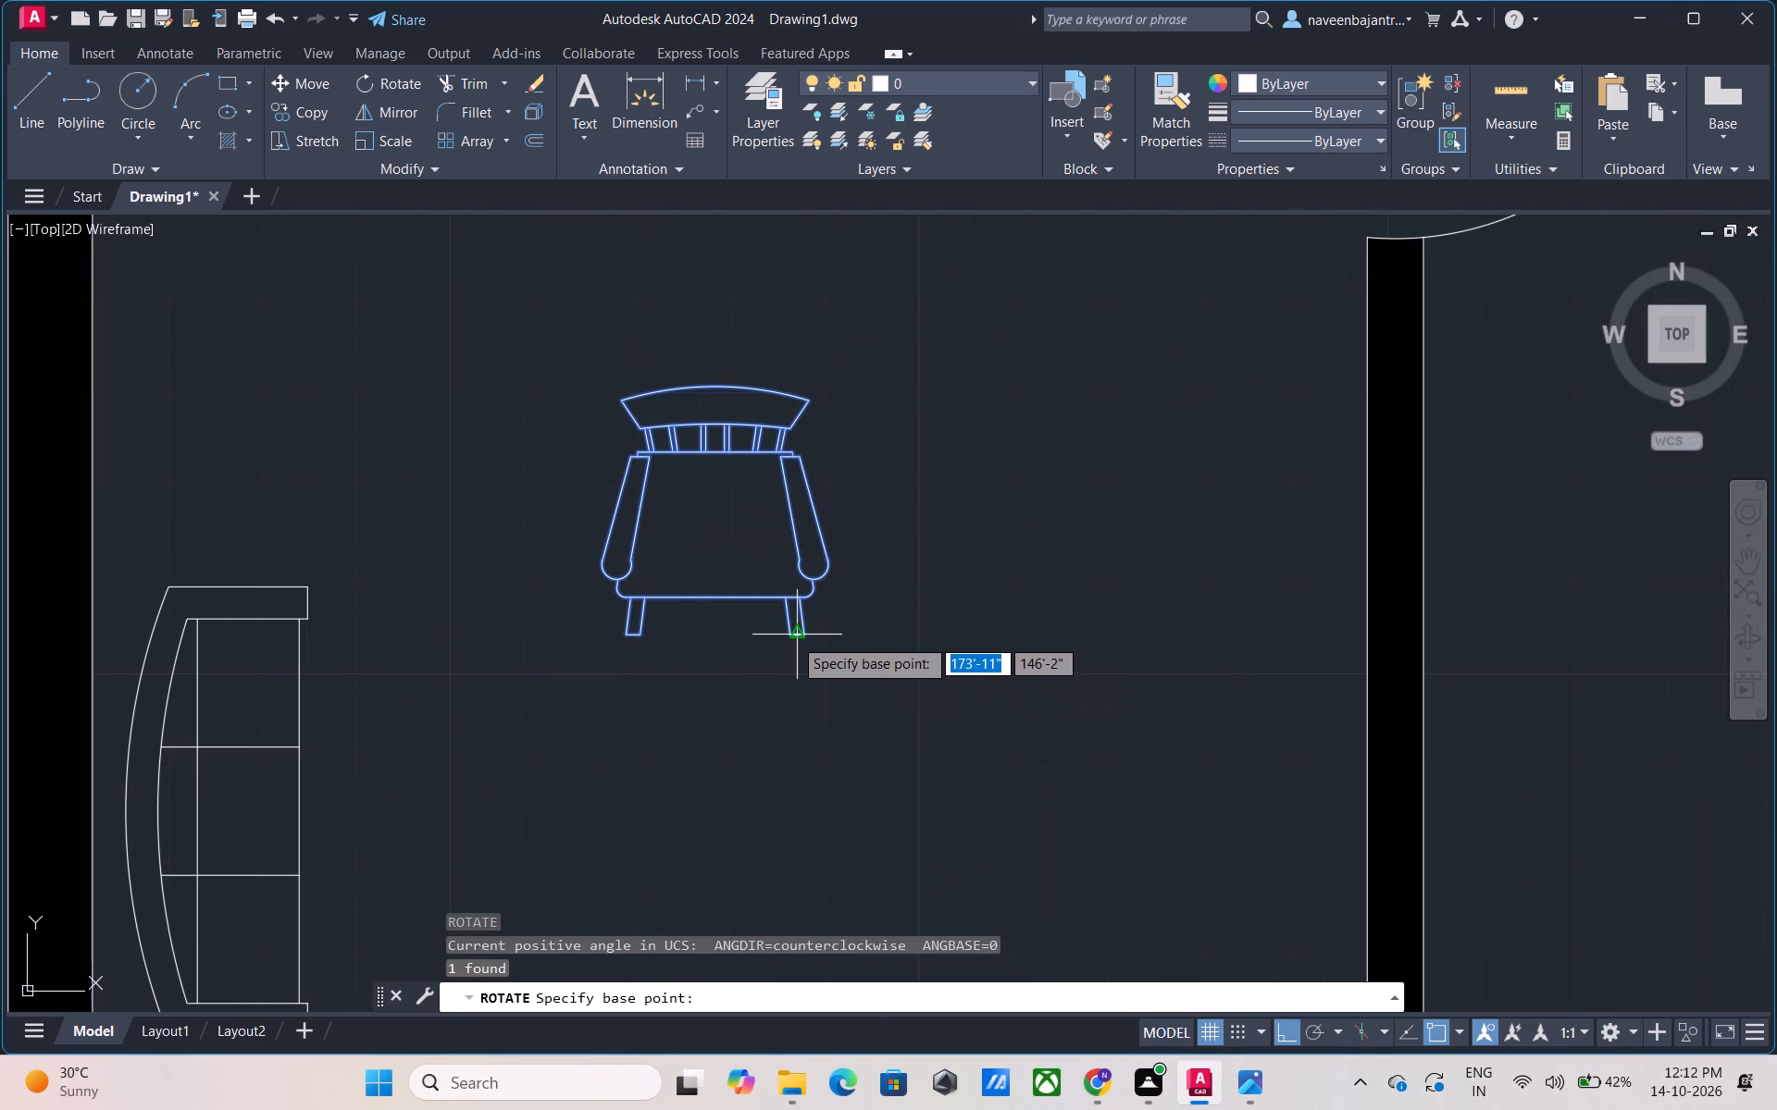
click(793, 637)
click(754, 626)
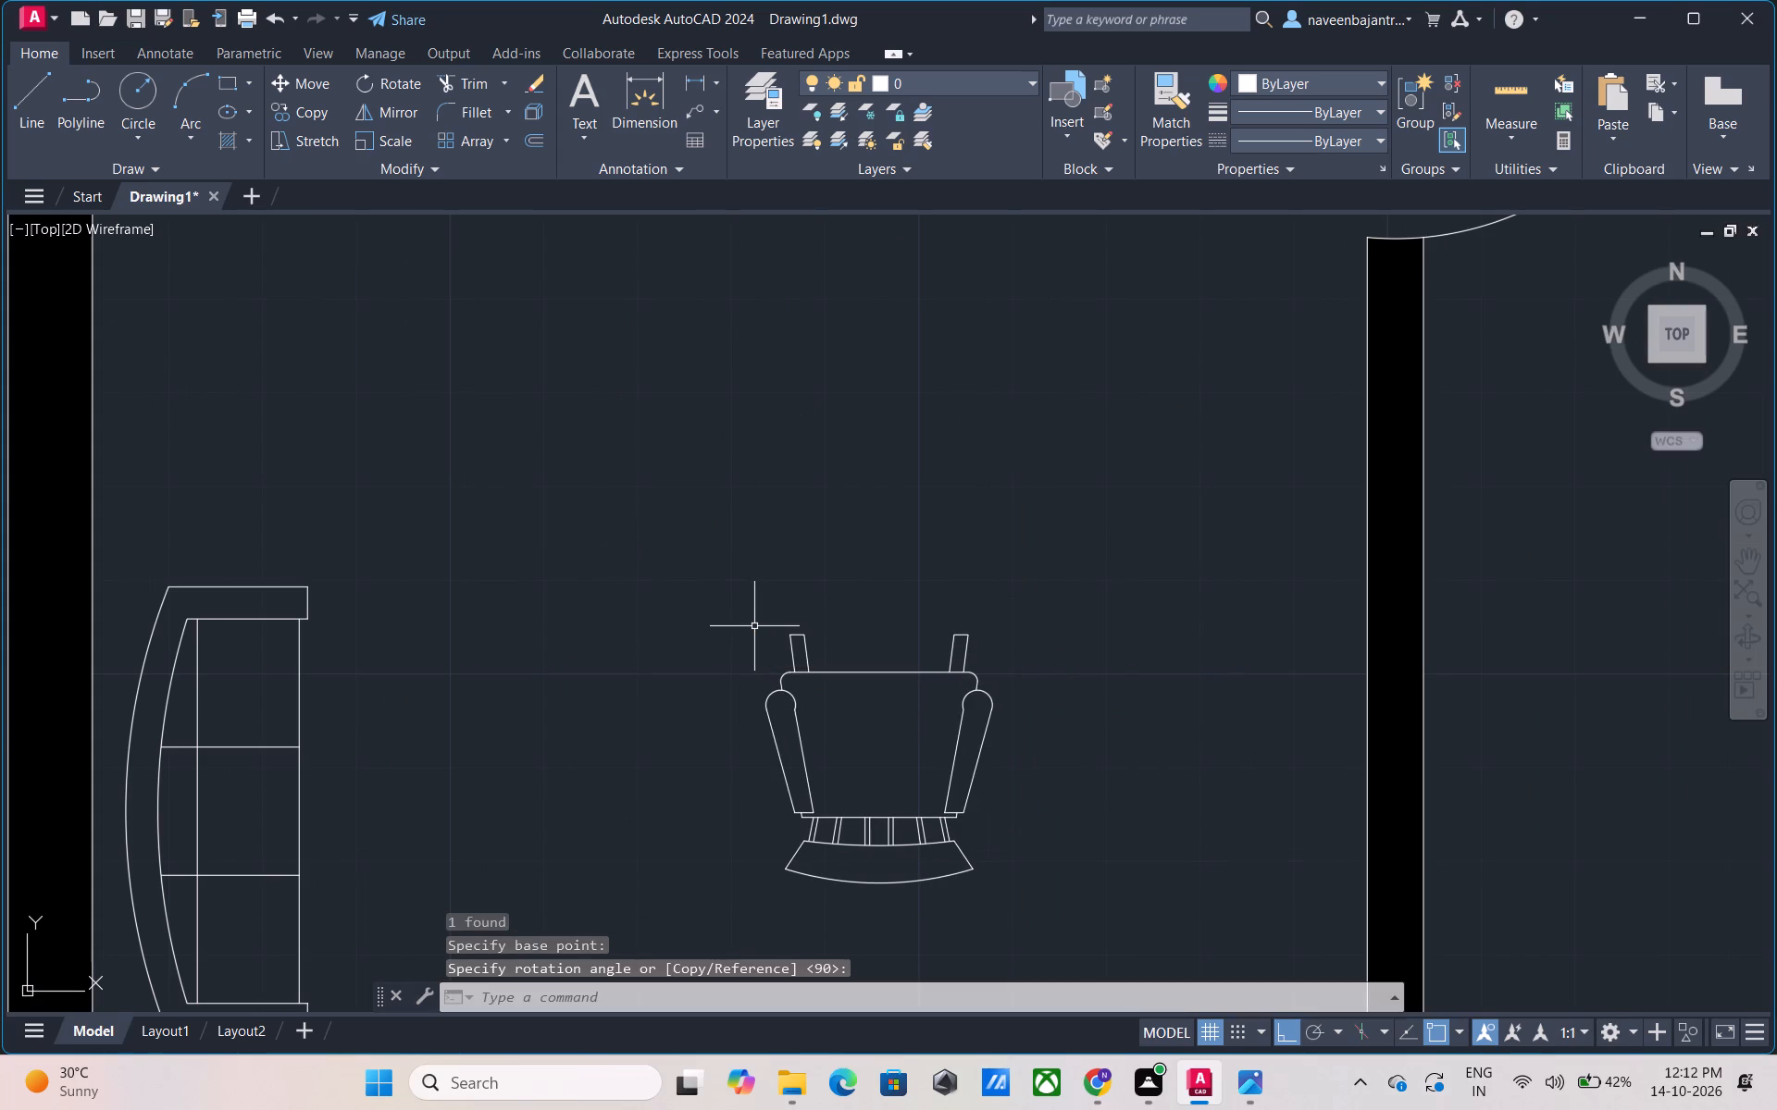
key(Escape)
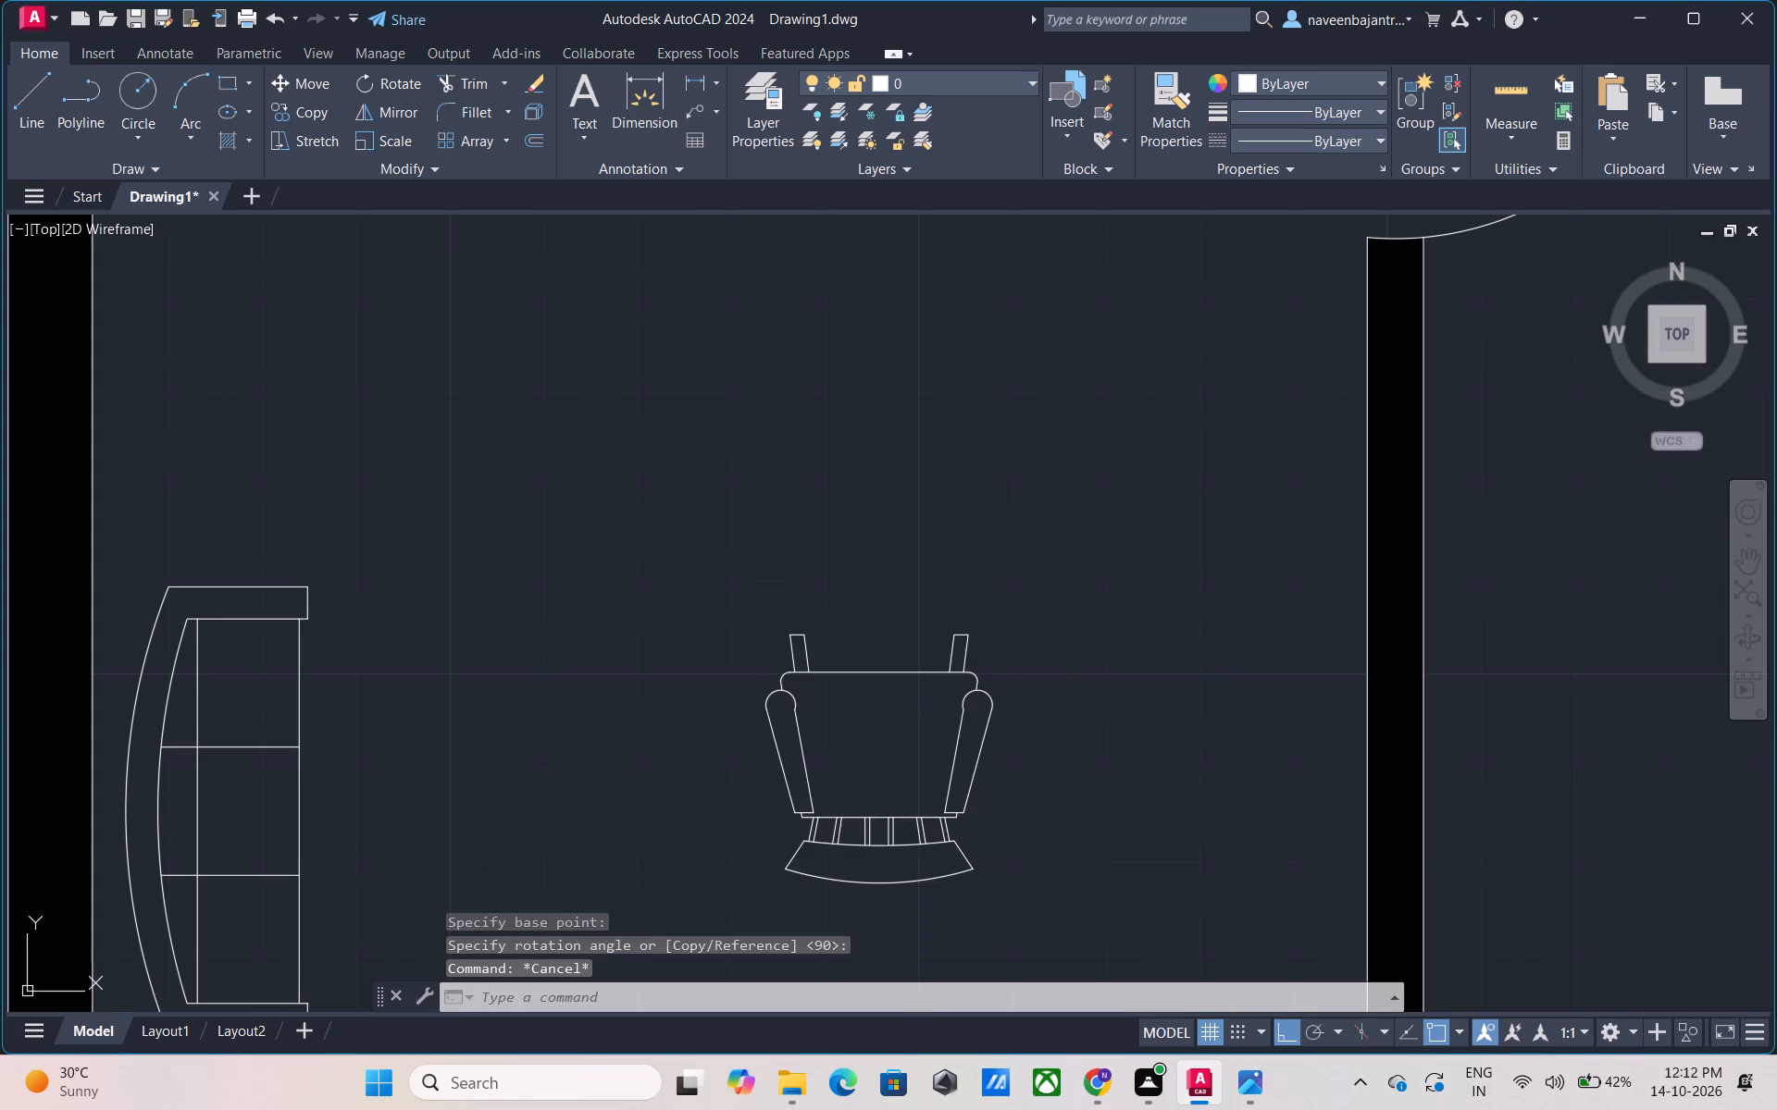
Move the rocking chair beside the sofa's lower end, just above the room's bottom wall, with Ortho off.
click(795, 666)
text(M)
key(space)
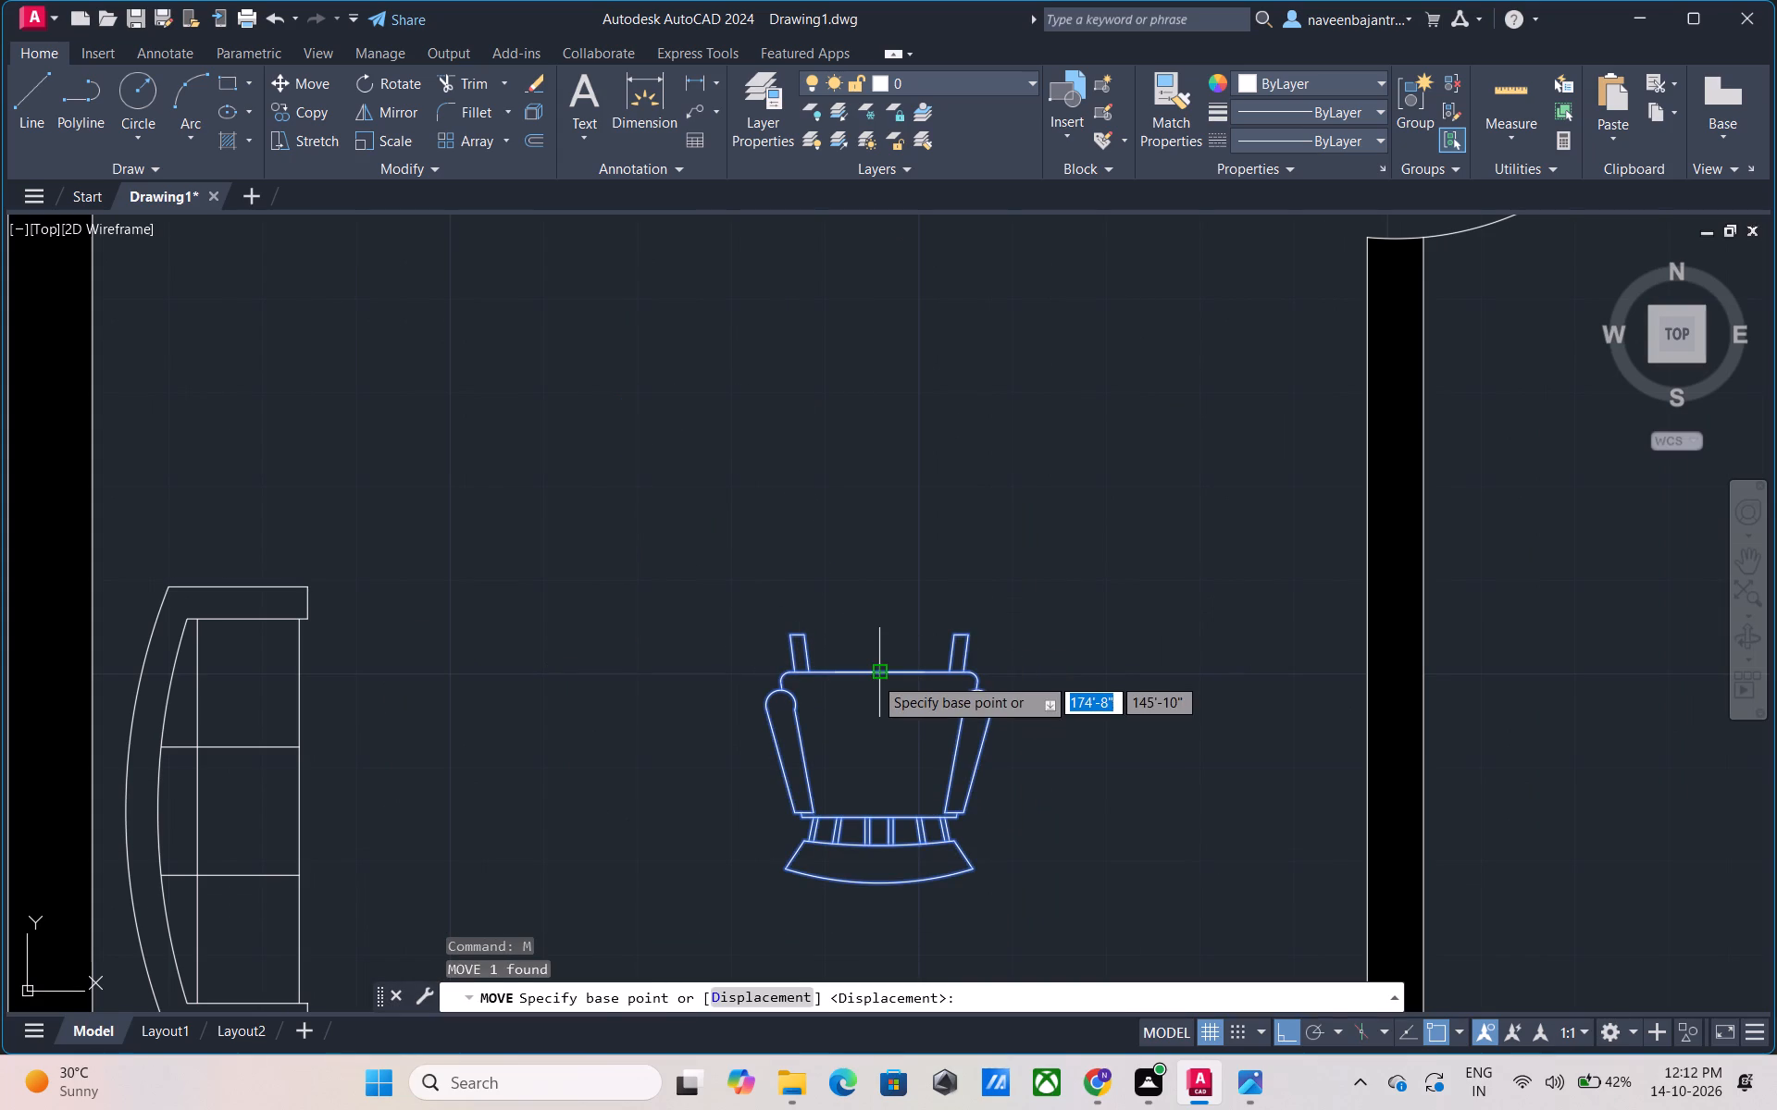
click(874, 676)
key(F8)
scroll(813, 689, down, 1)
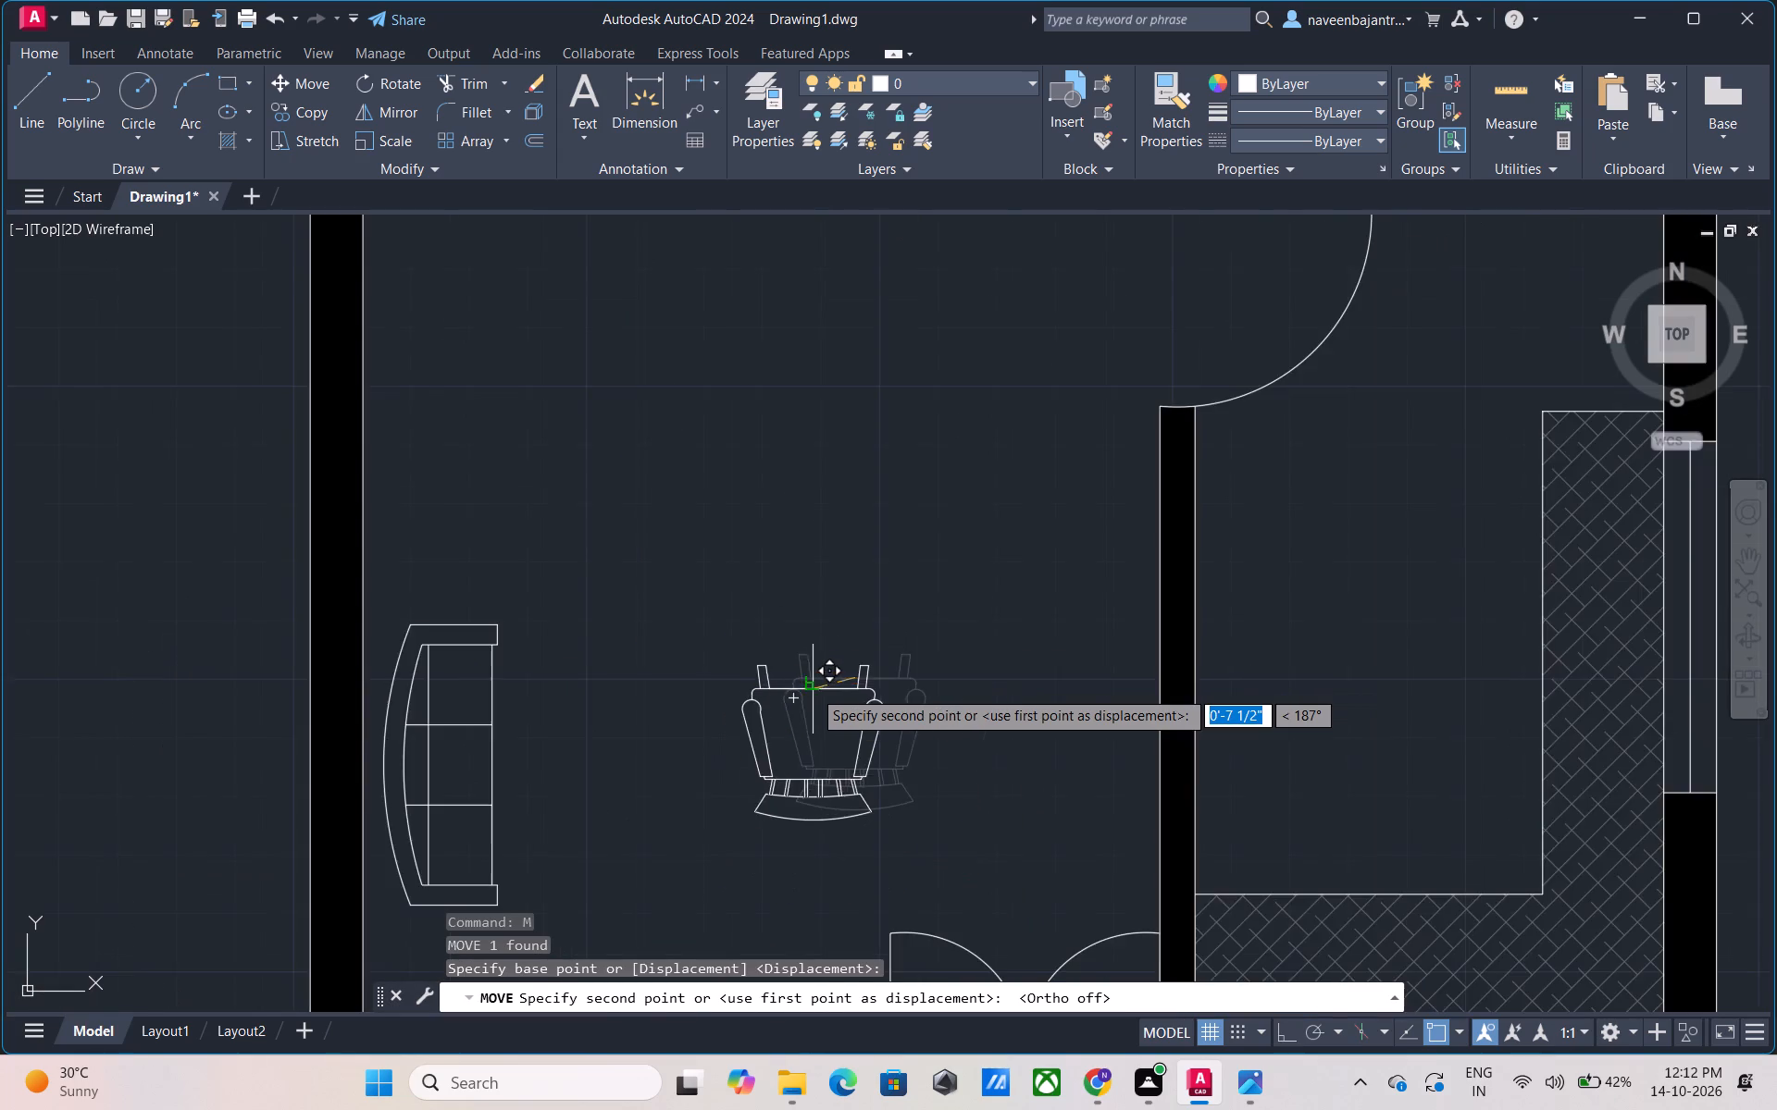
scroll(813, 689, down, 1)
scroll(679, 817, up, 1)
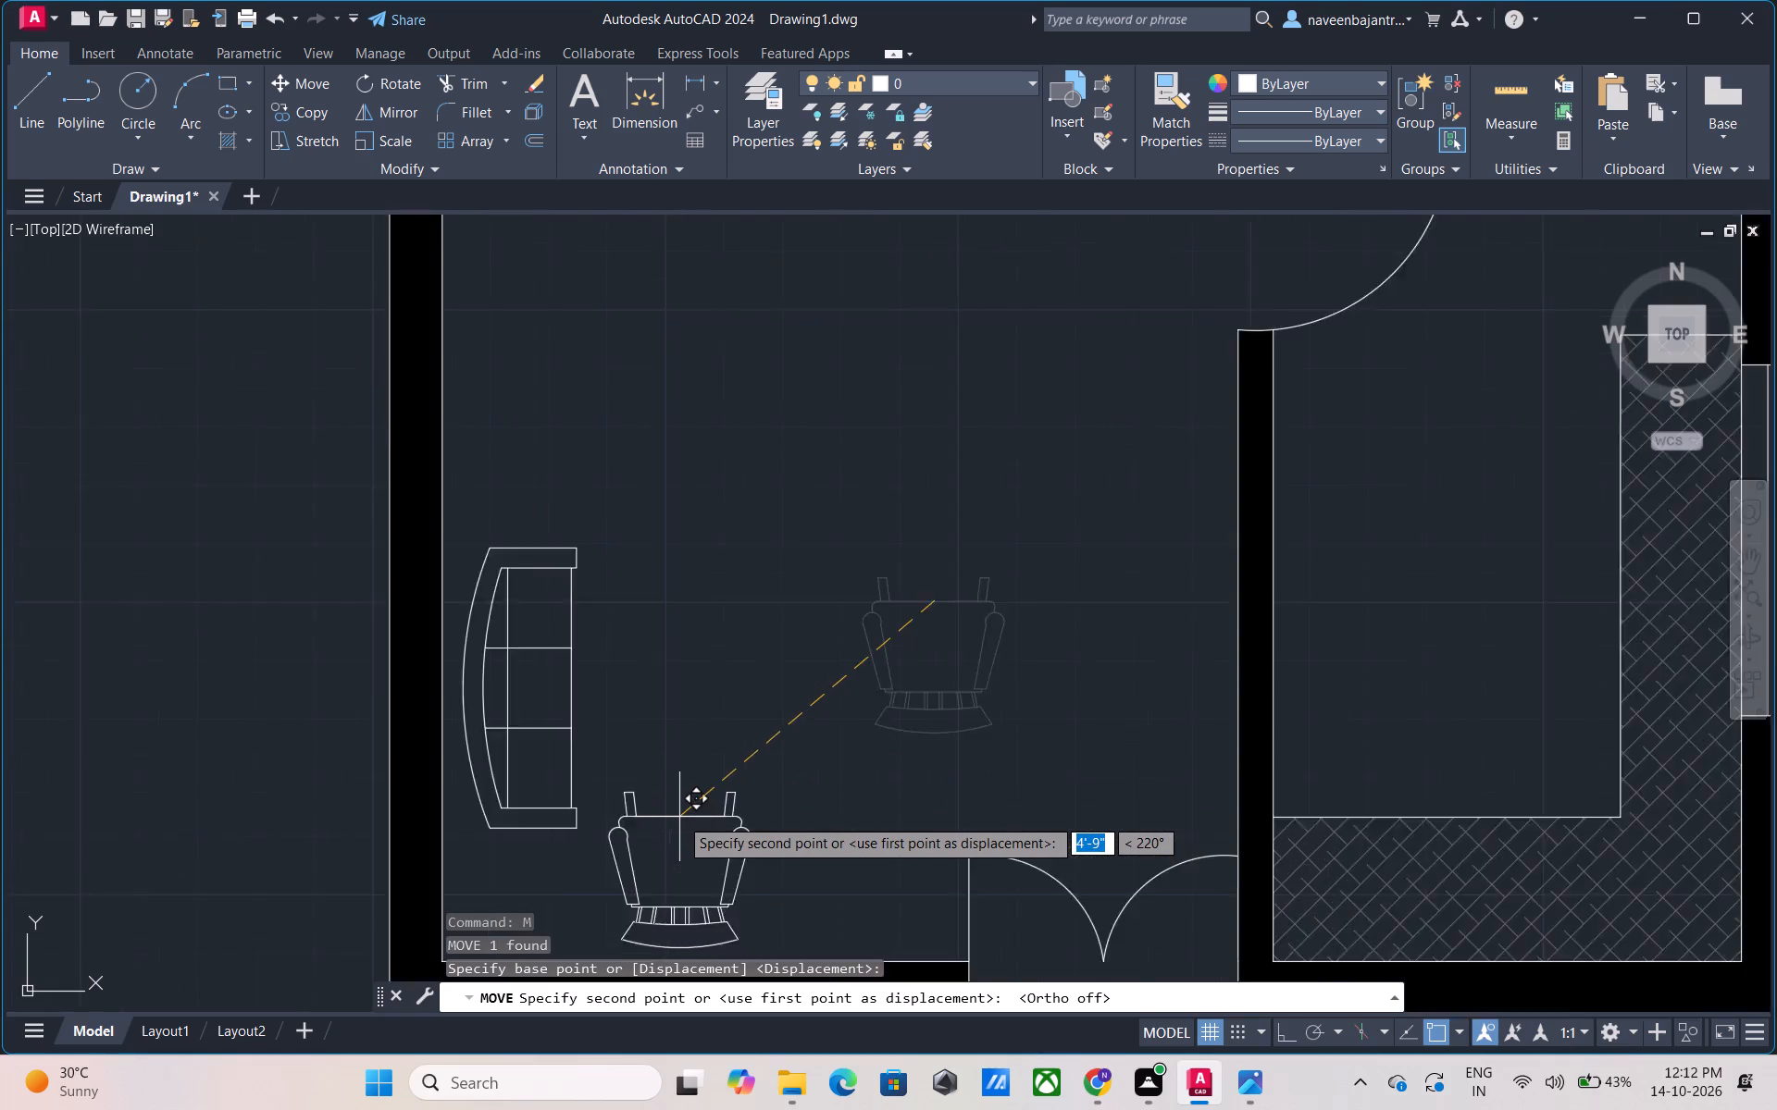
scroll(679, 817, up, 1)
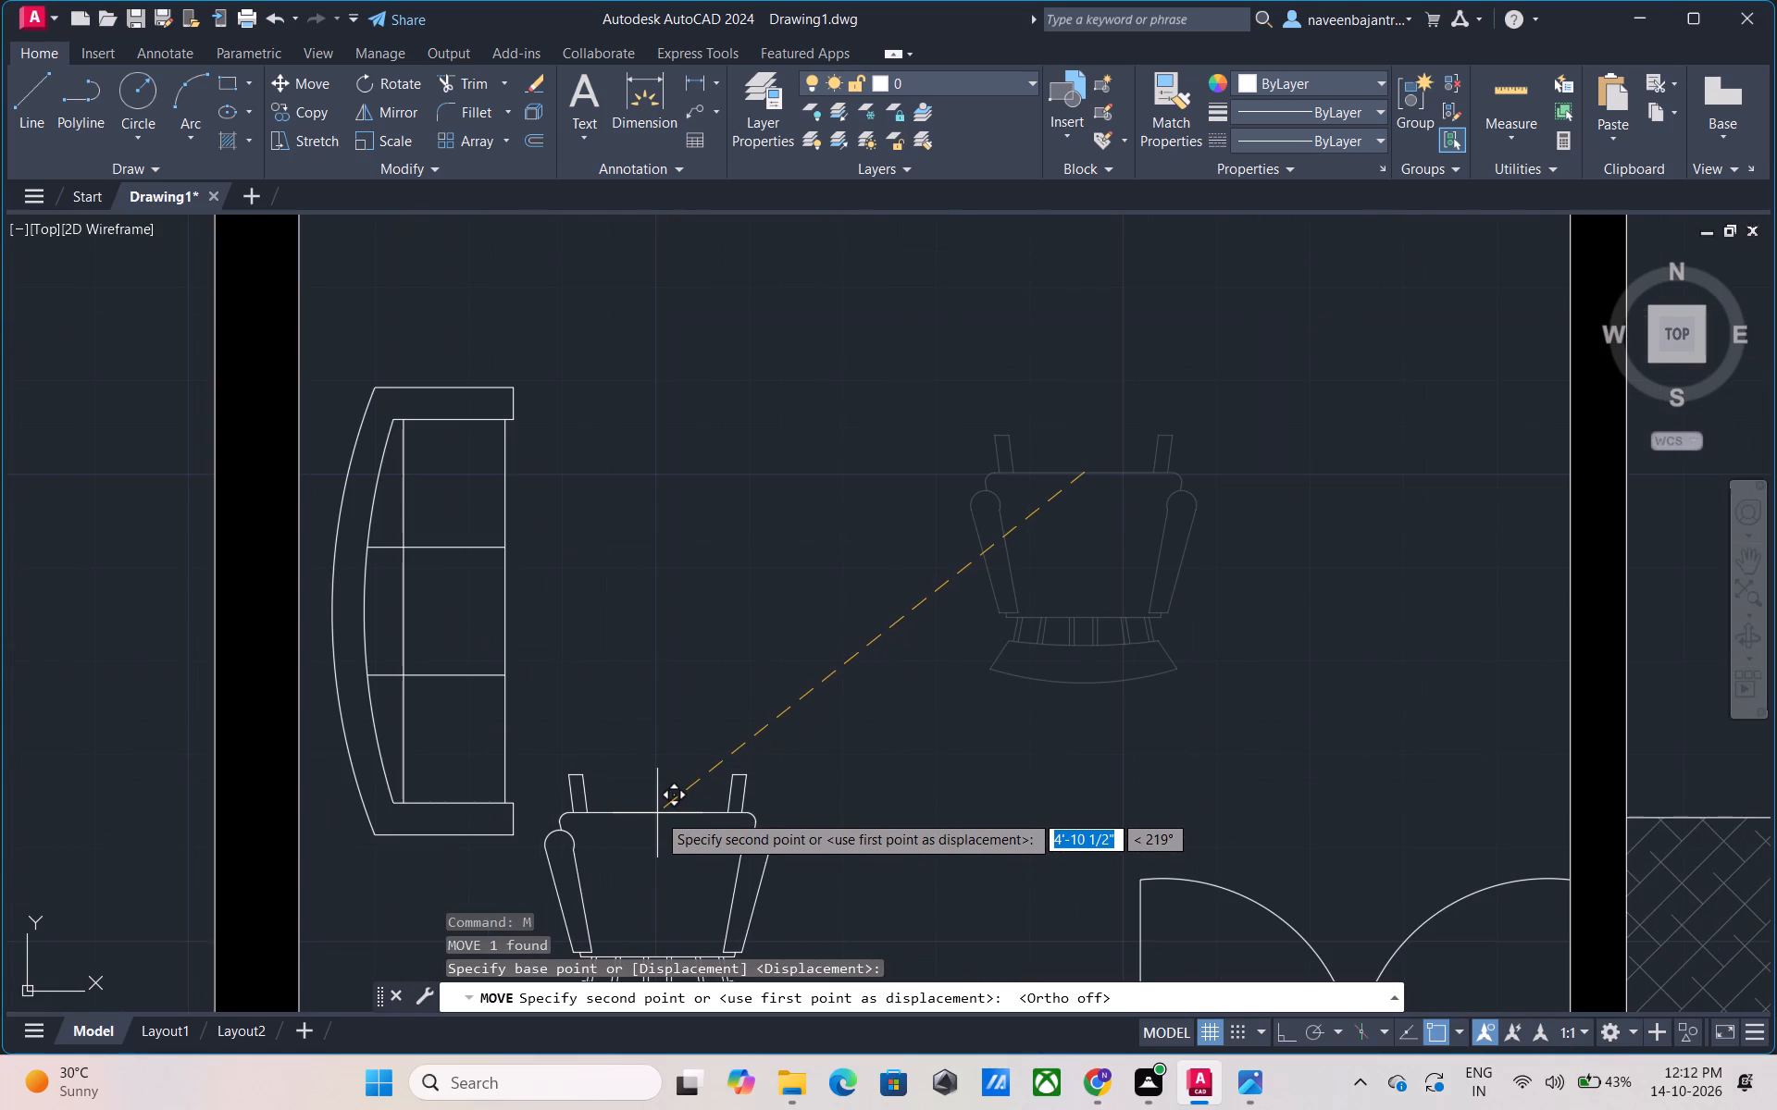
scroll(657, 813, down, 1)
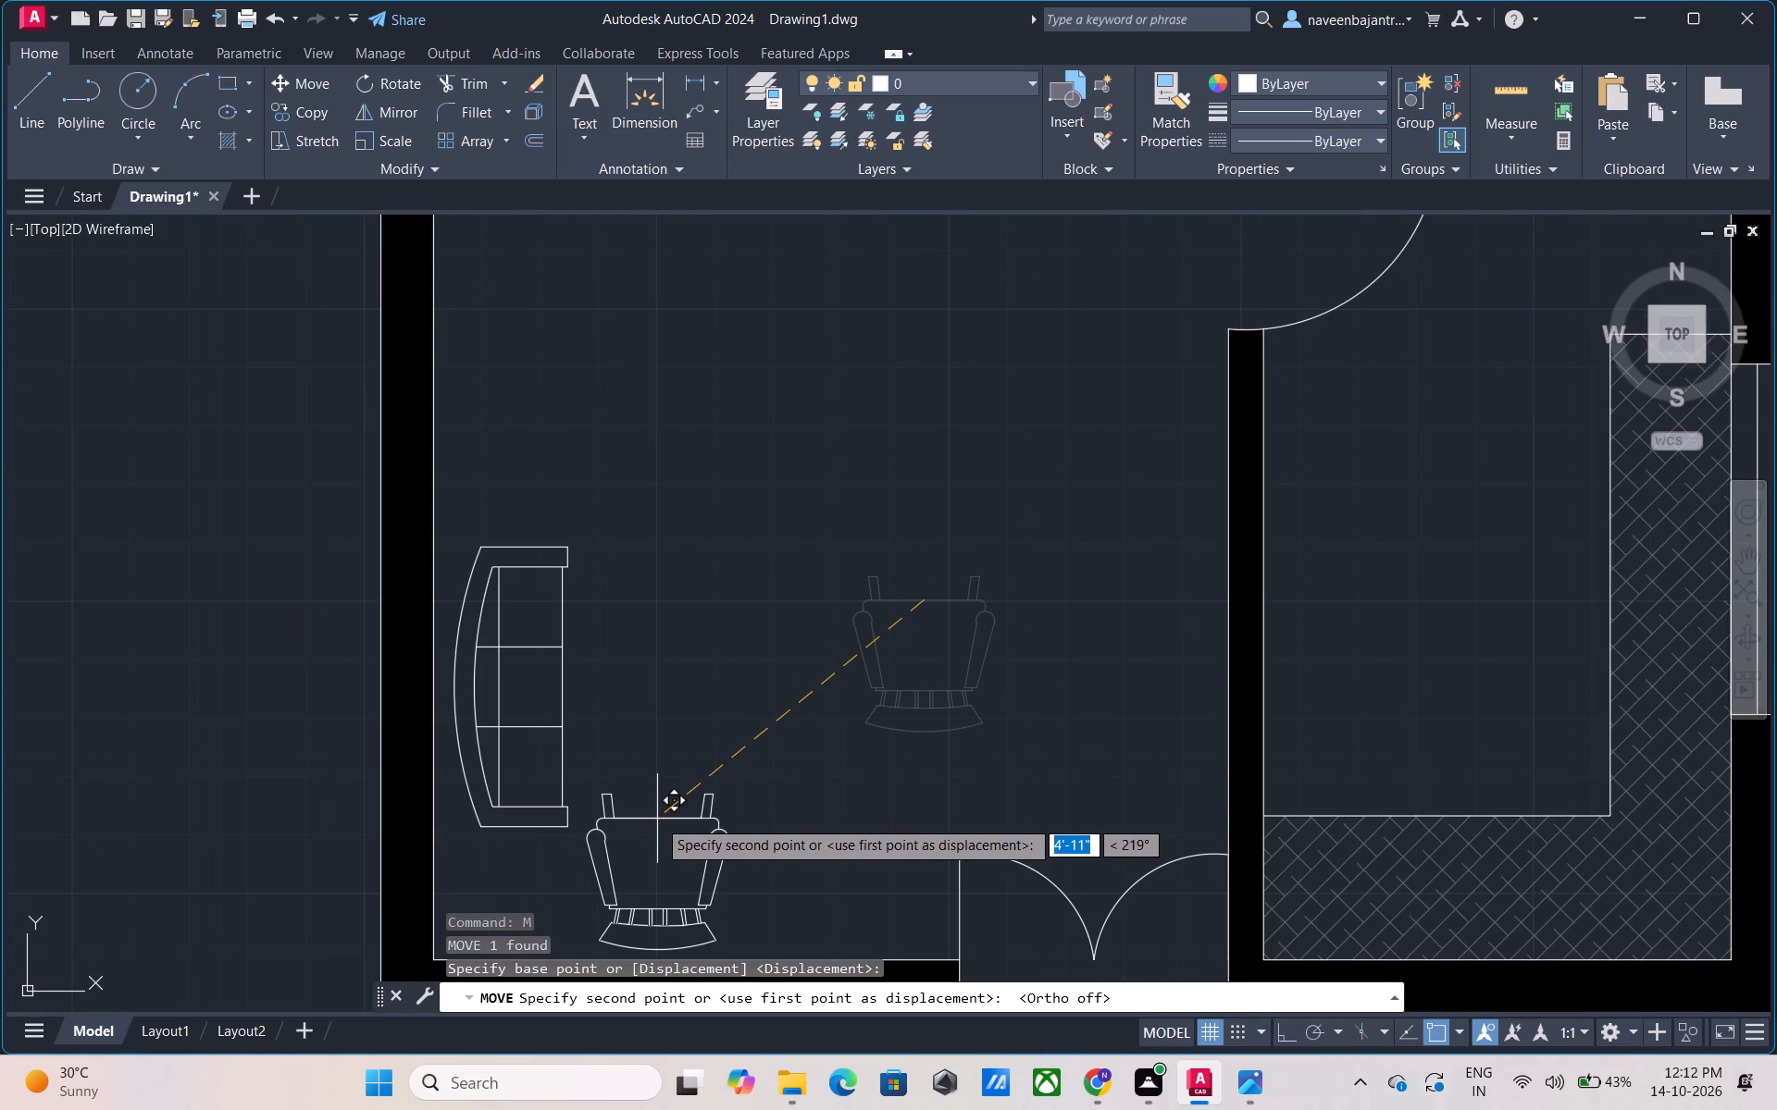
click(657, 830)
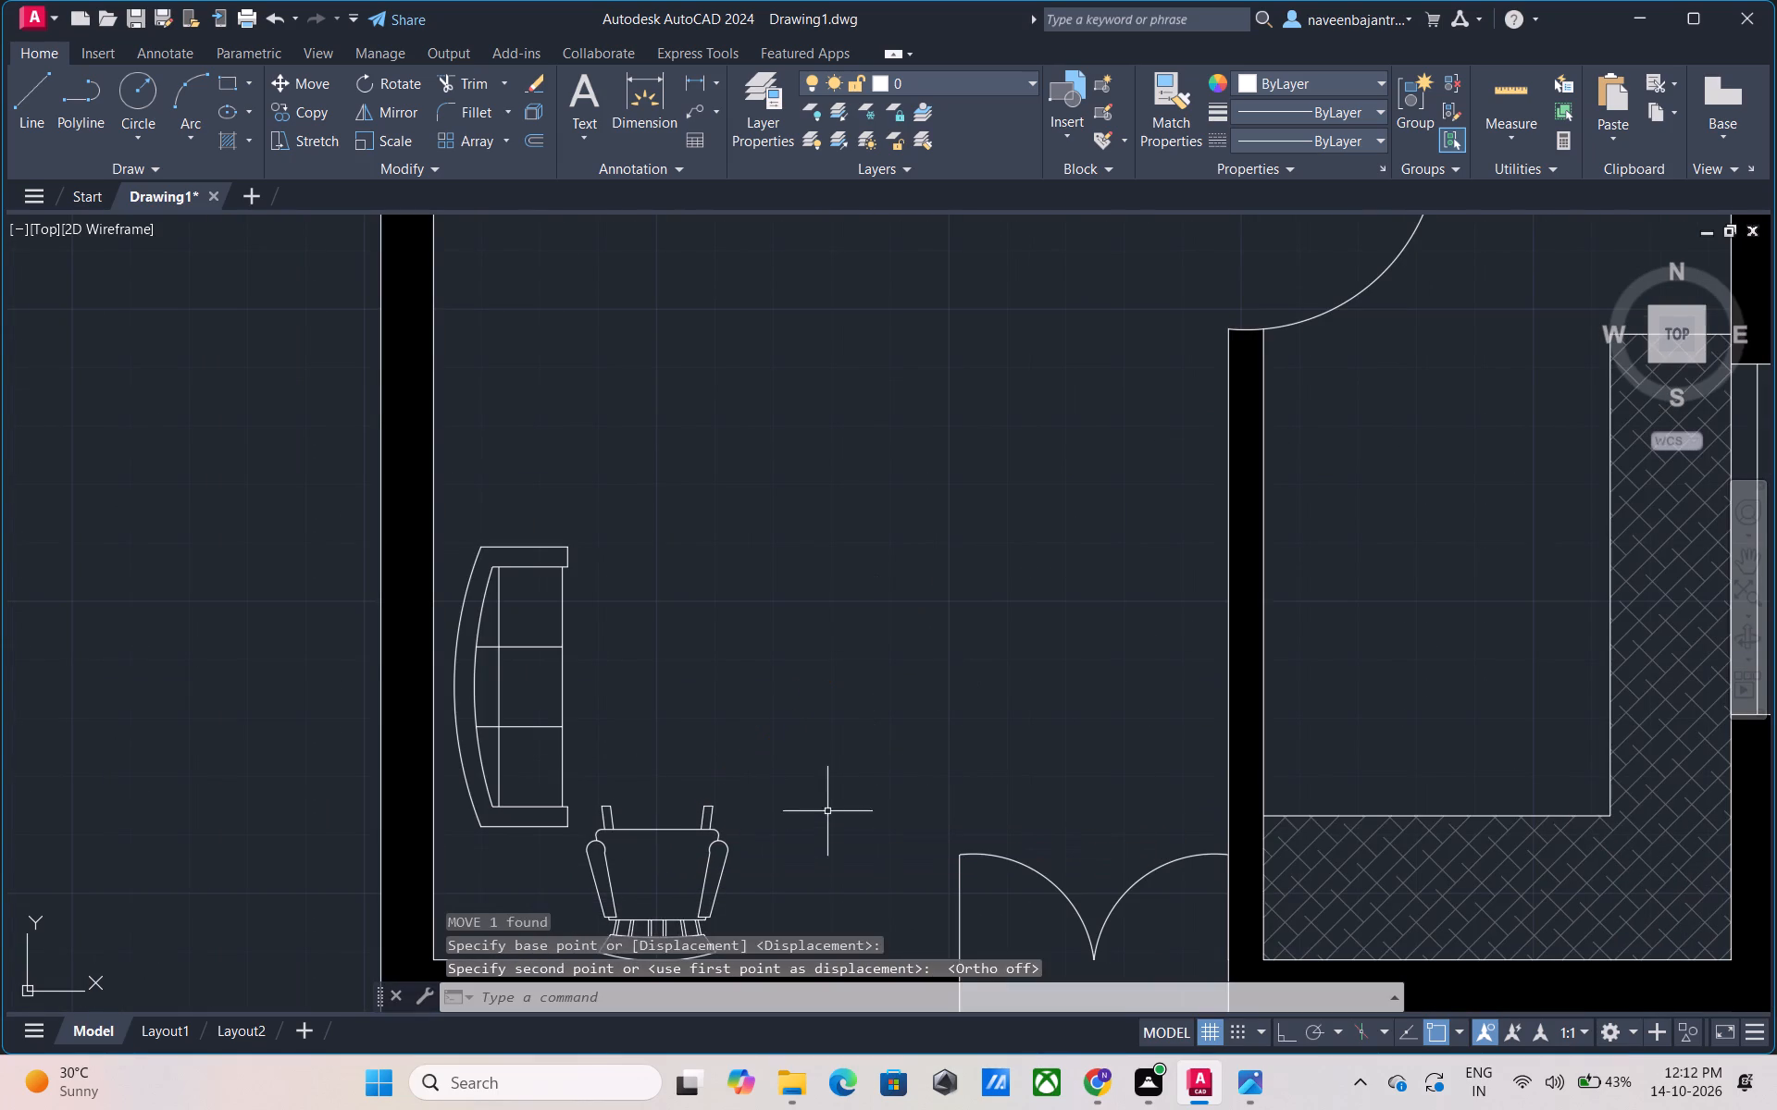
key(Escape)
Copy the rocking chair about 5'-11" straight up, placing the copy near the sofa's upper end.
scroll(841, 784, down, 3)
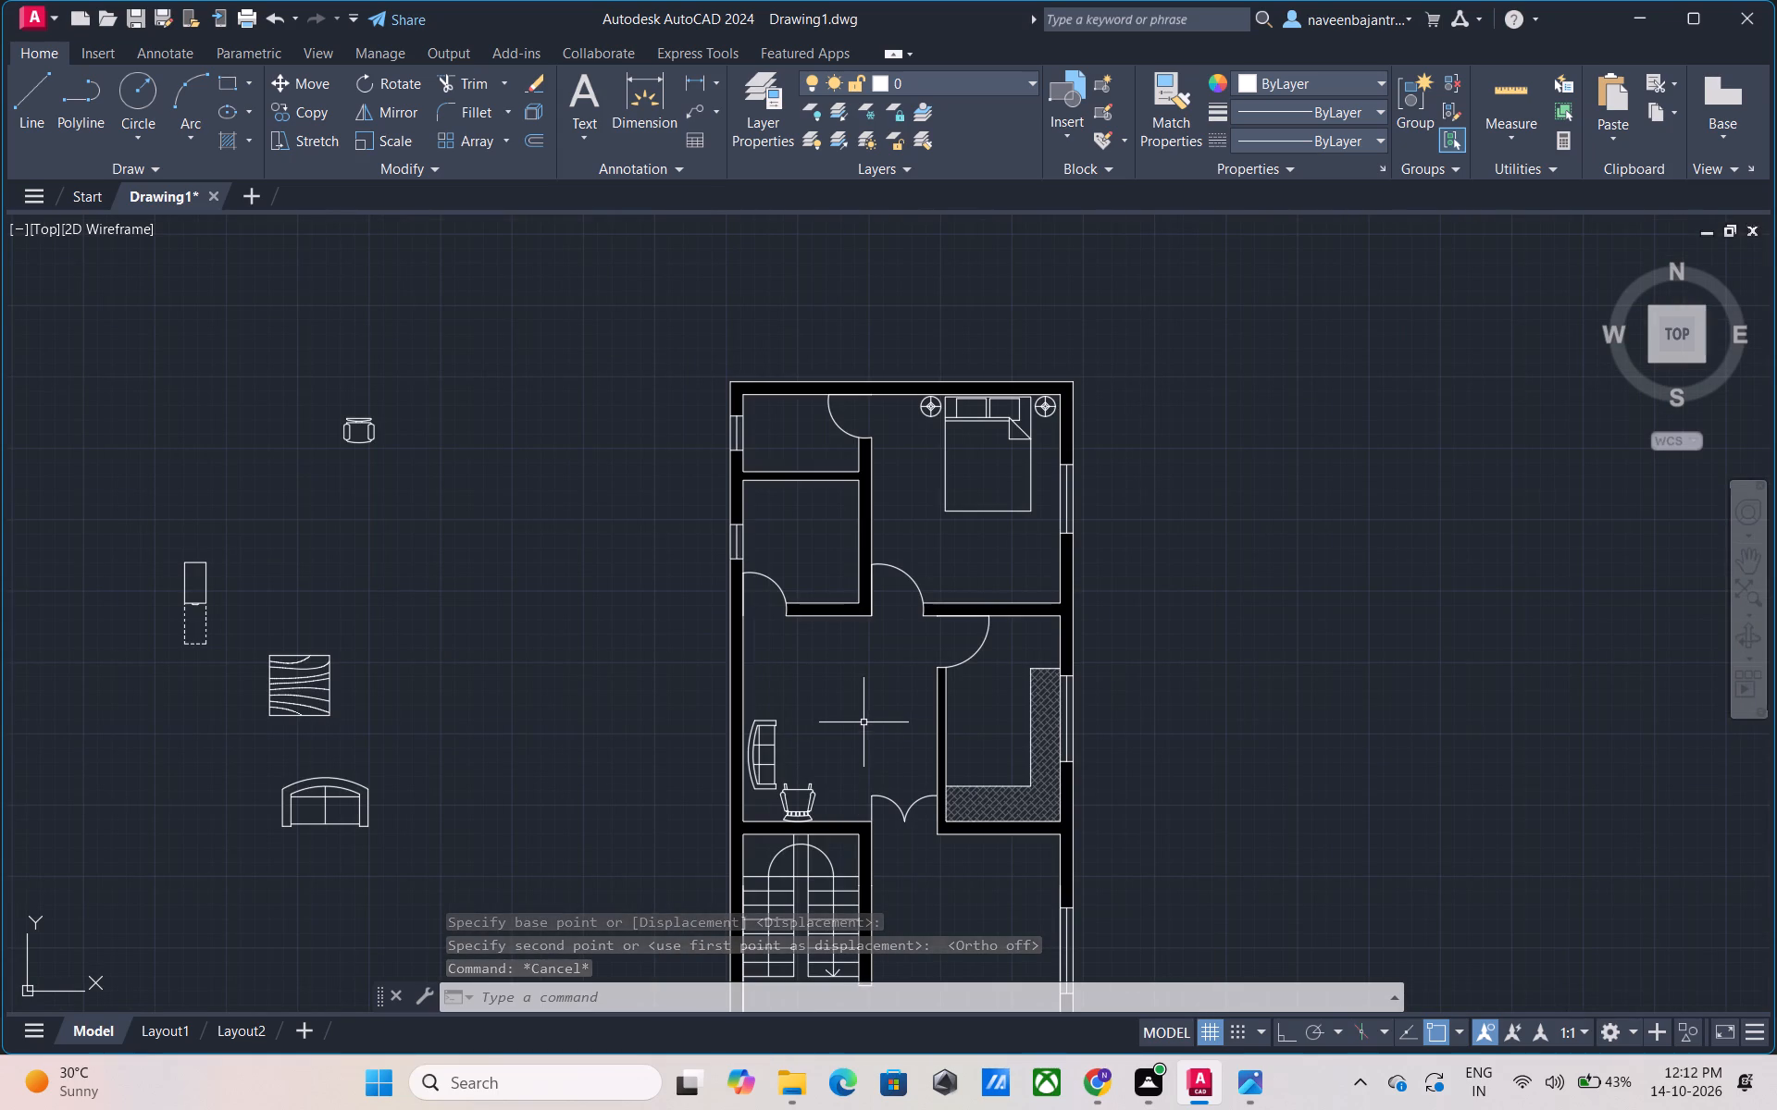
click(811, 791)
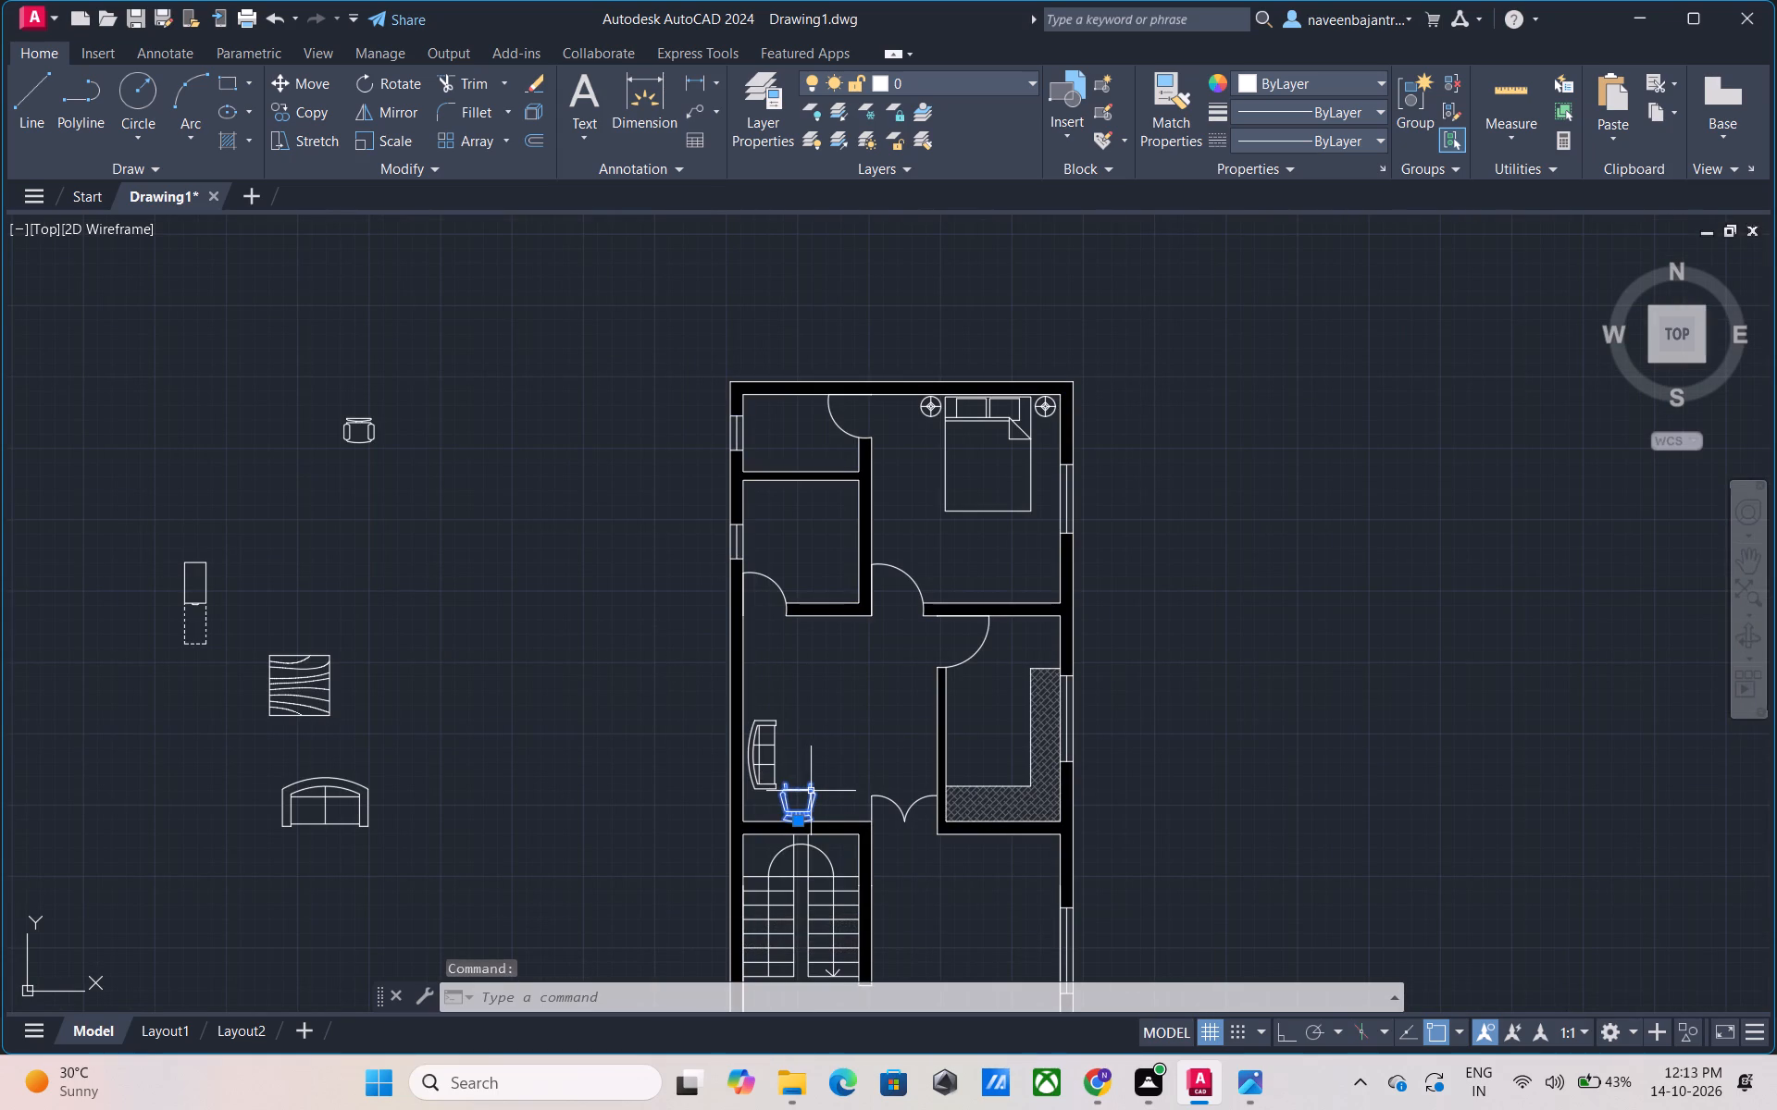
text(CO)
key(space)
click(811, 791)
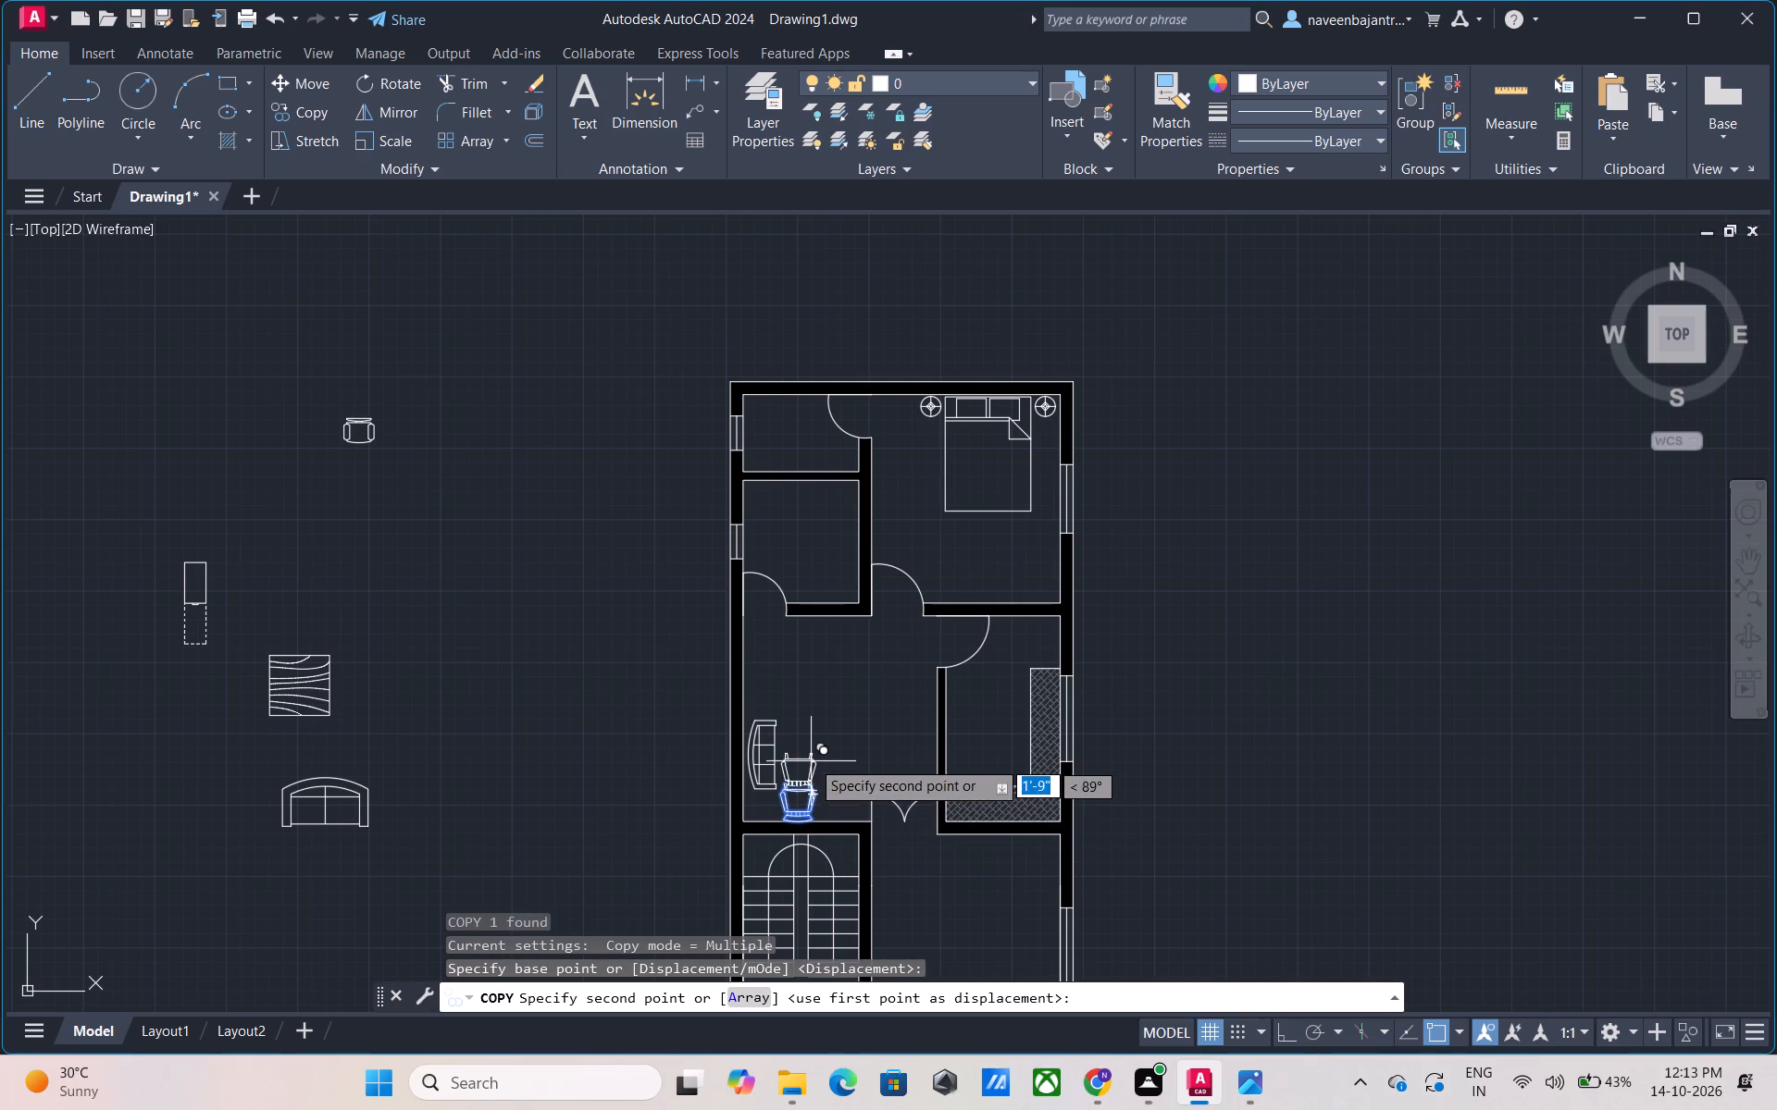
click(809, 690)
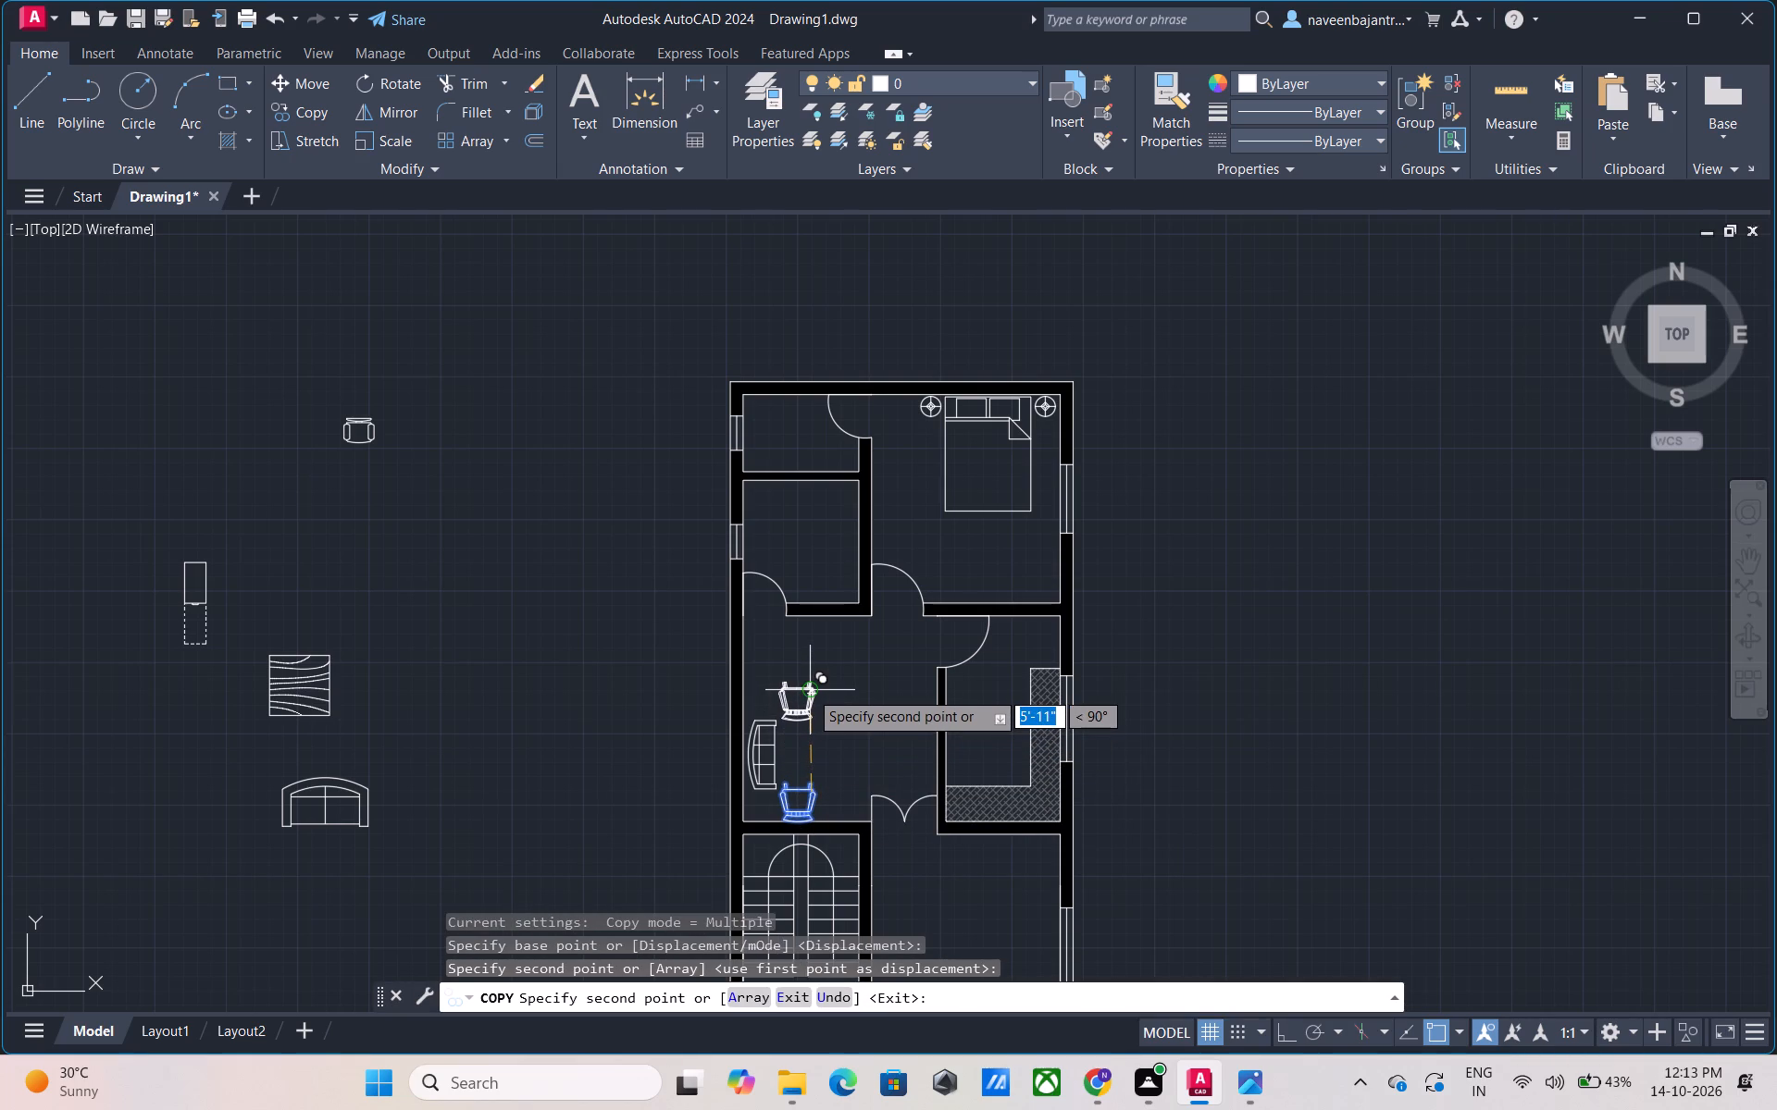
key(Escape)
Rotate the copied chair 180° about the tip of its upper-right leg, with Ortho on.
scroll(822, 725, up, 3)
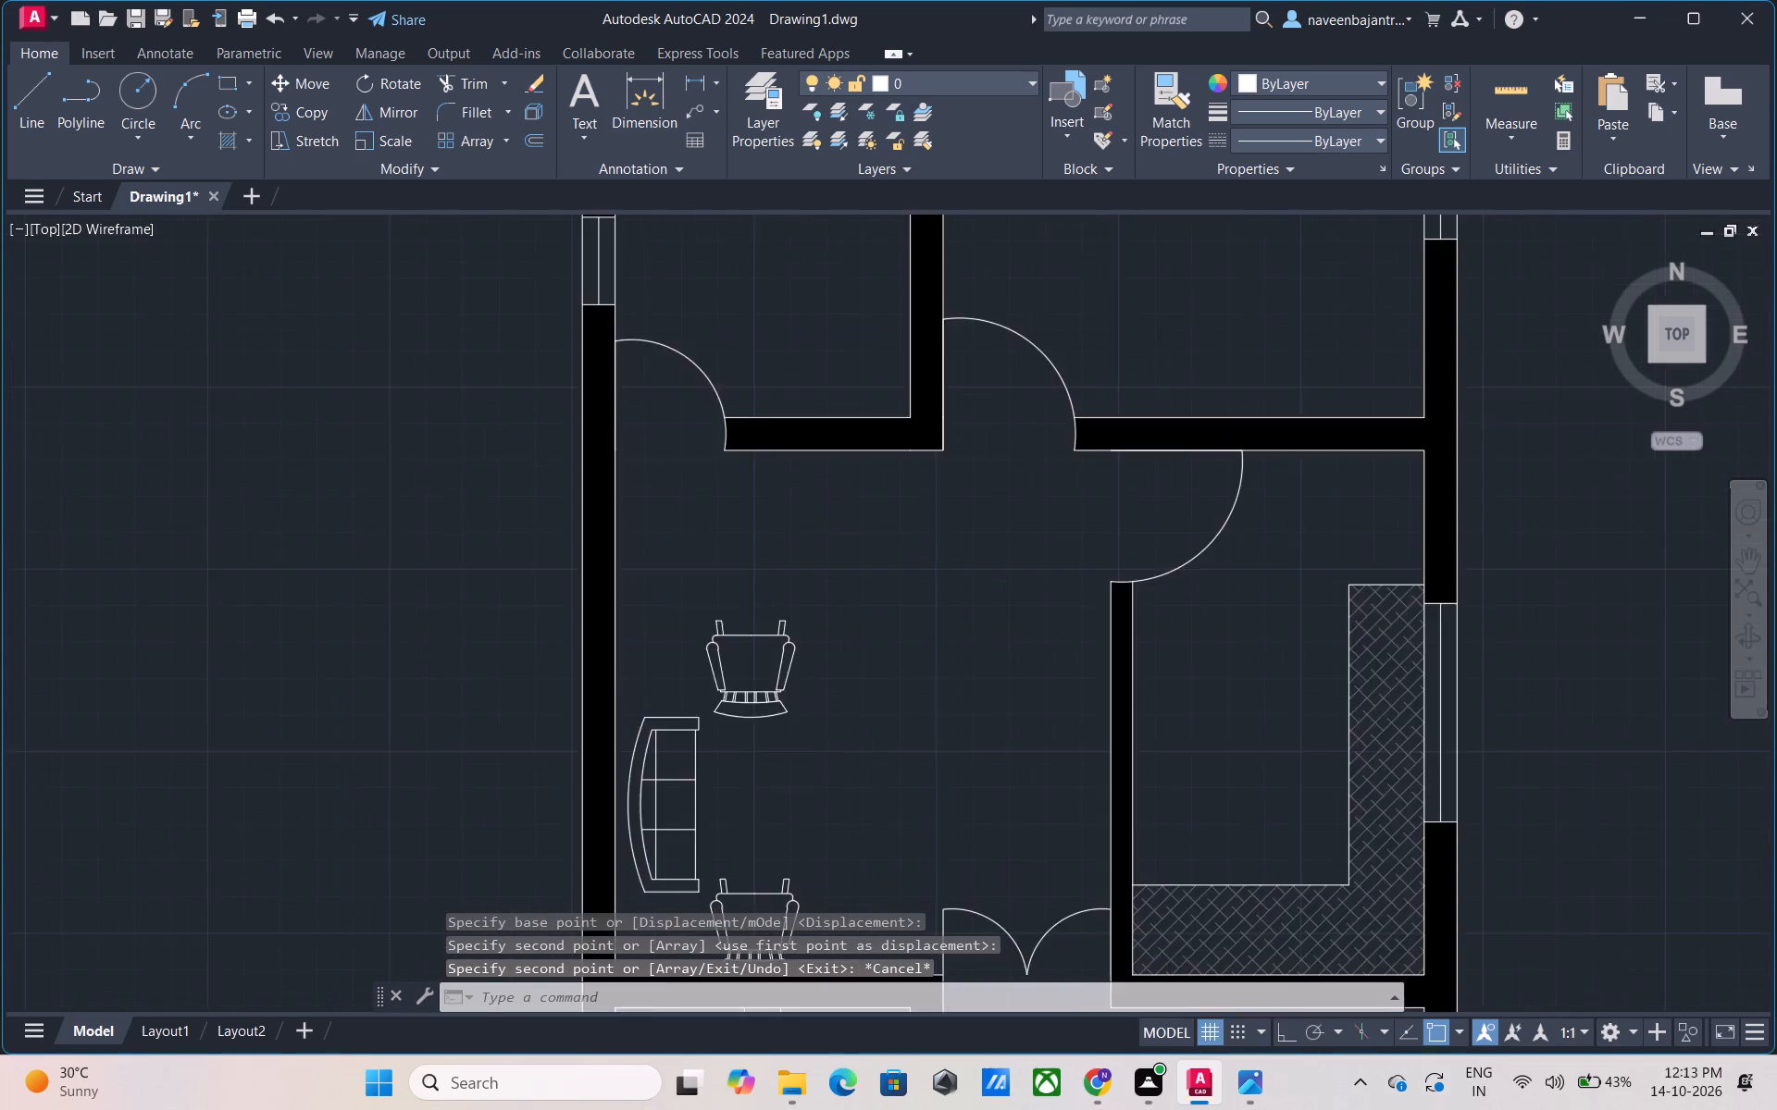
click(756, 692)
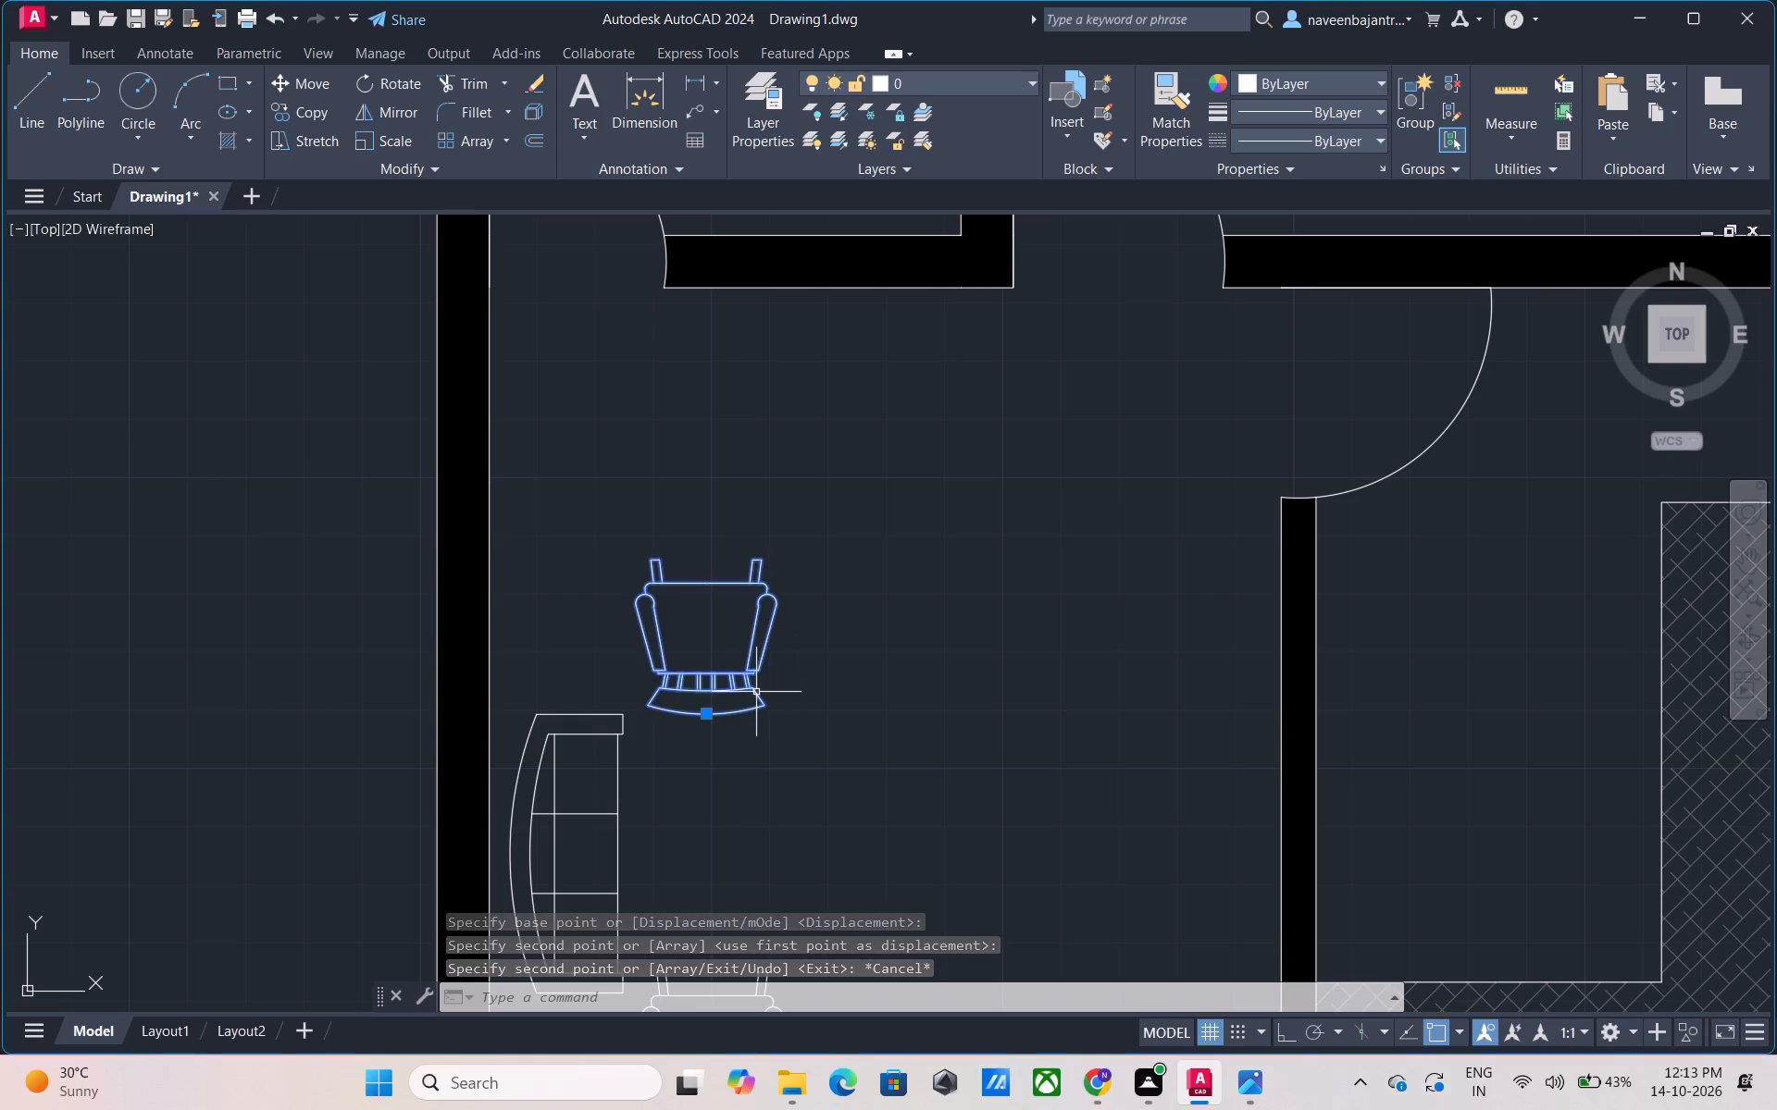
key(F8)
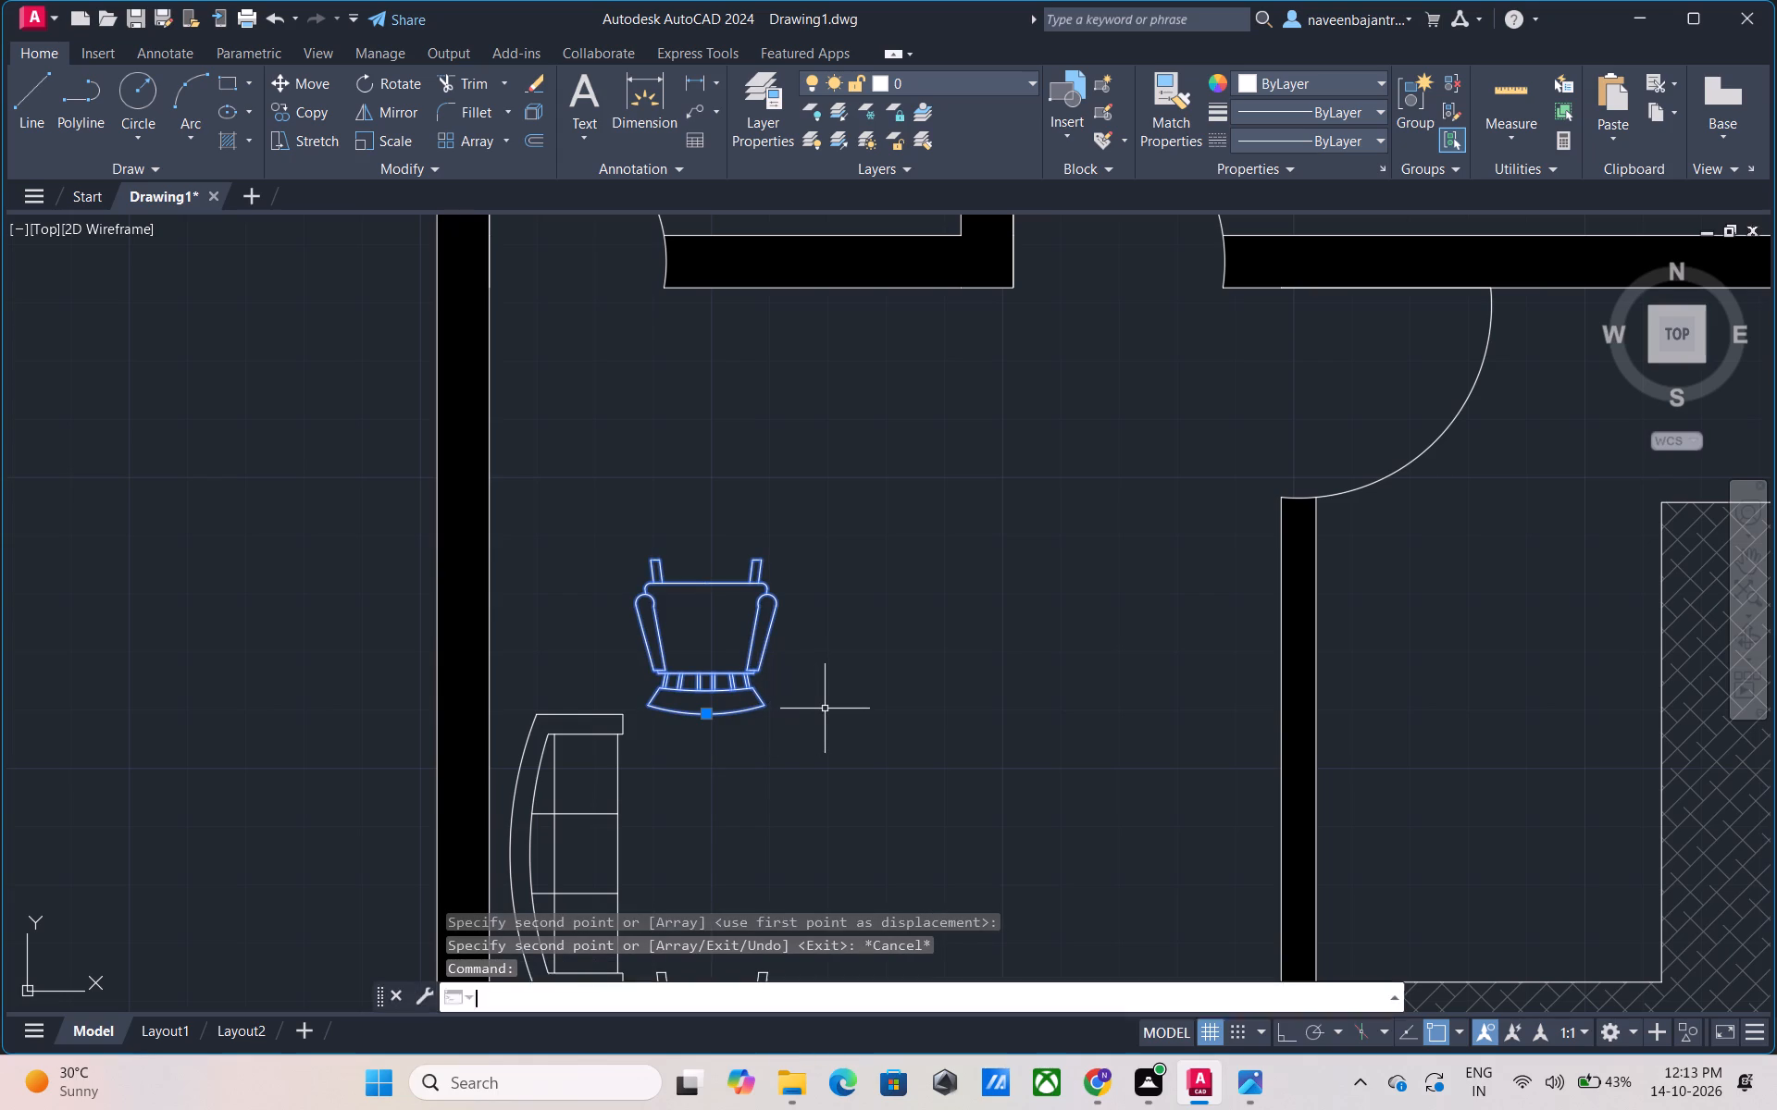
text(RO)
key(space)
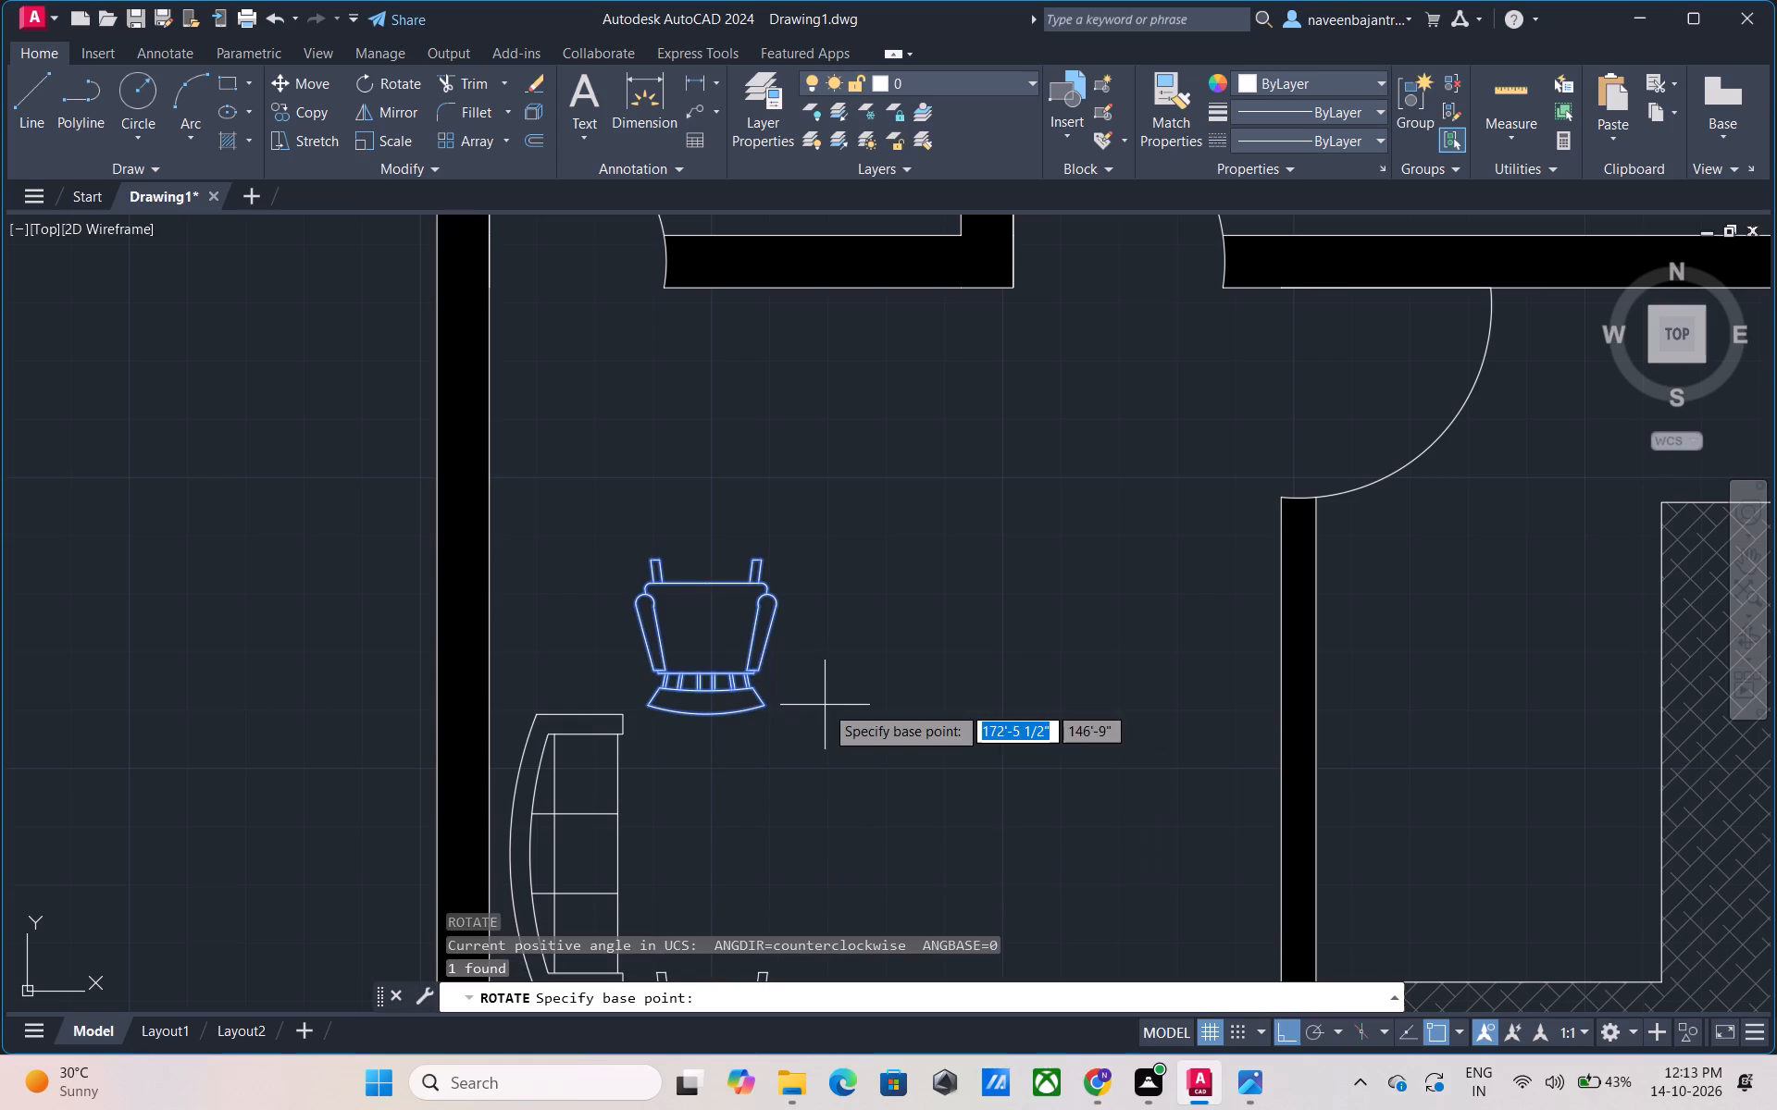
click(758, 561)
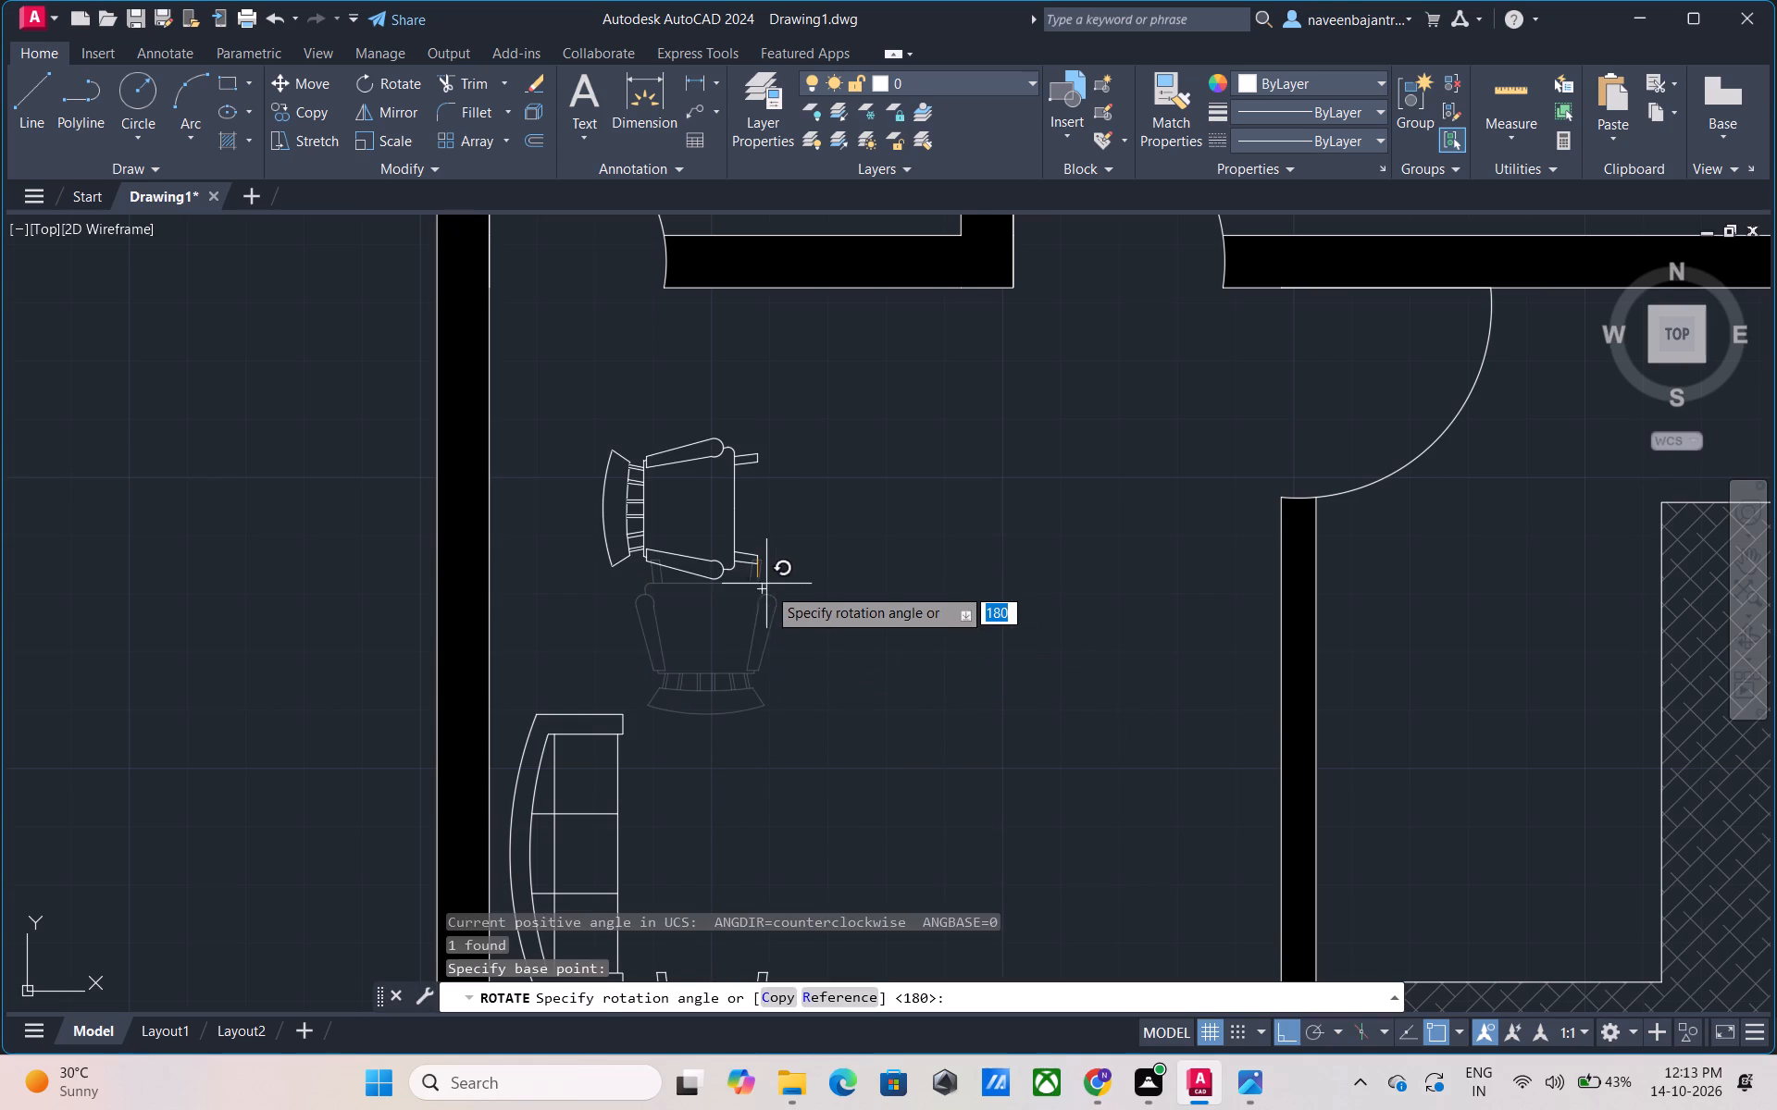
click(690, 598)
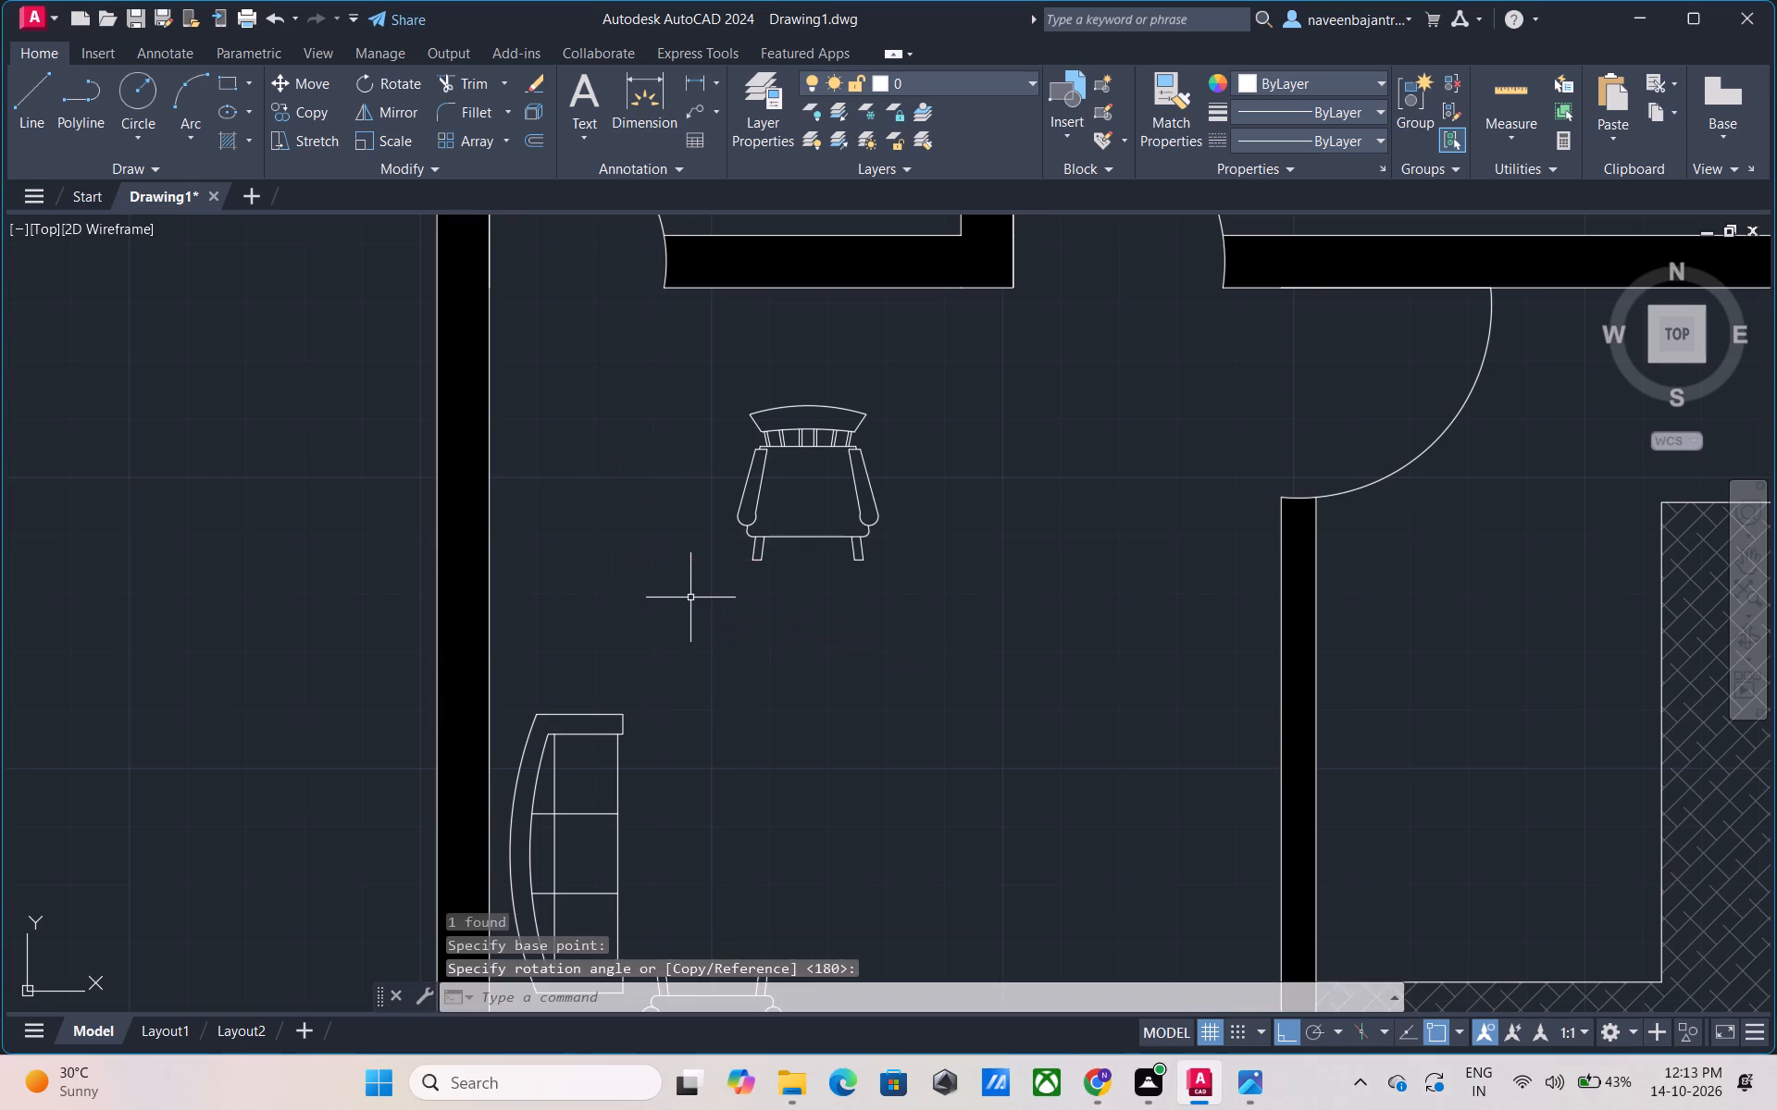
key(Escape)
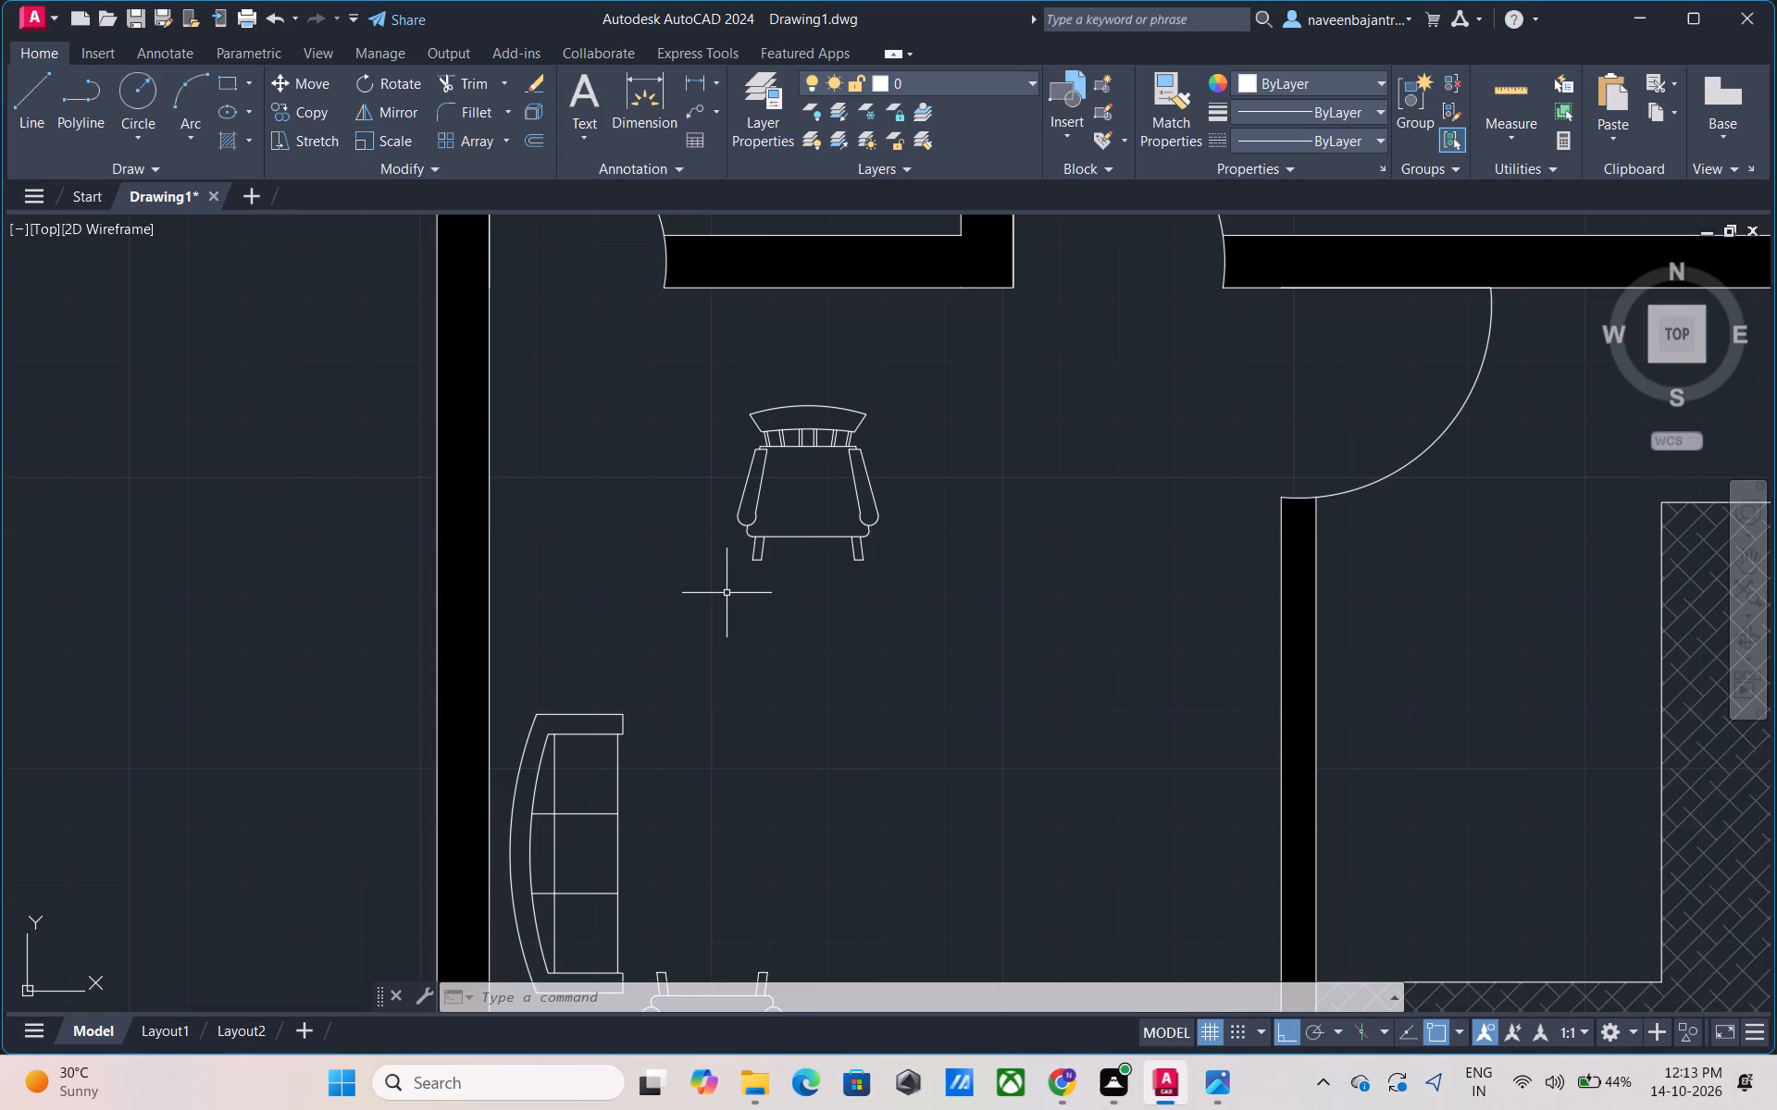
Move the rotated chair down and left beside the sofa's upper end, facing the lower chair, with Ortho off.
click(758, 538)
text(M)
key(space)
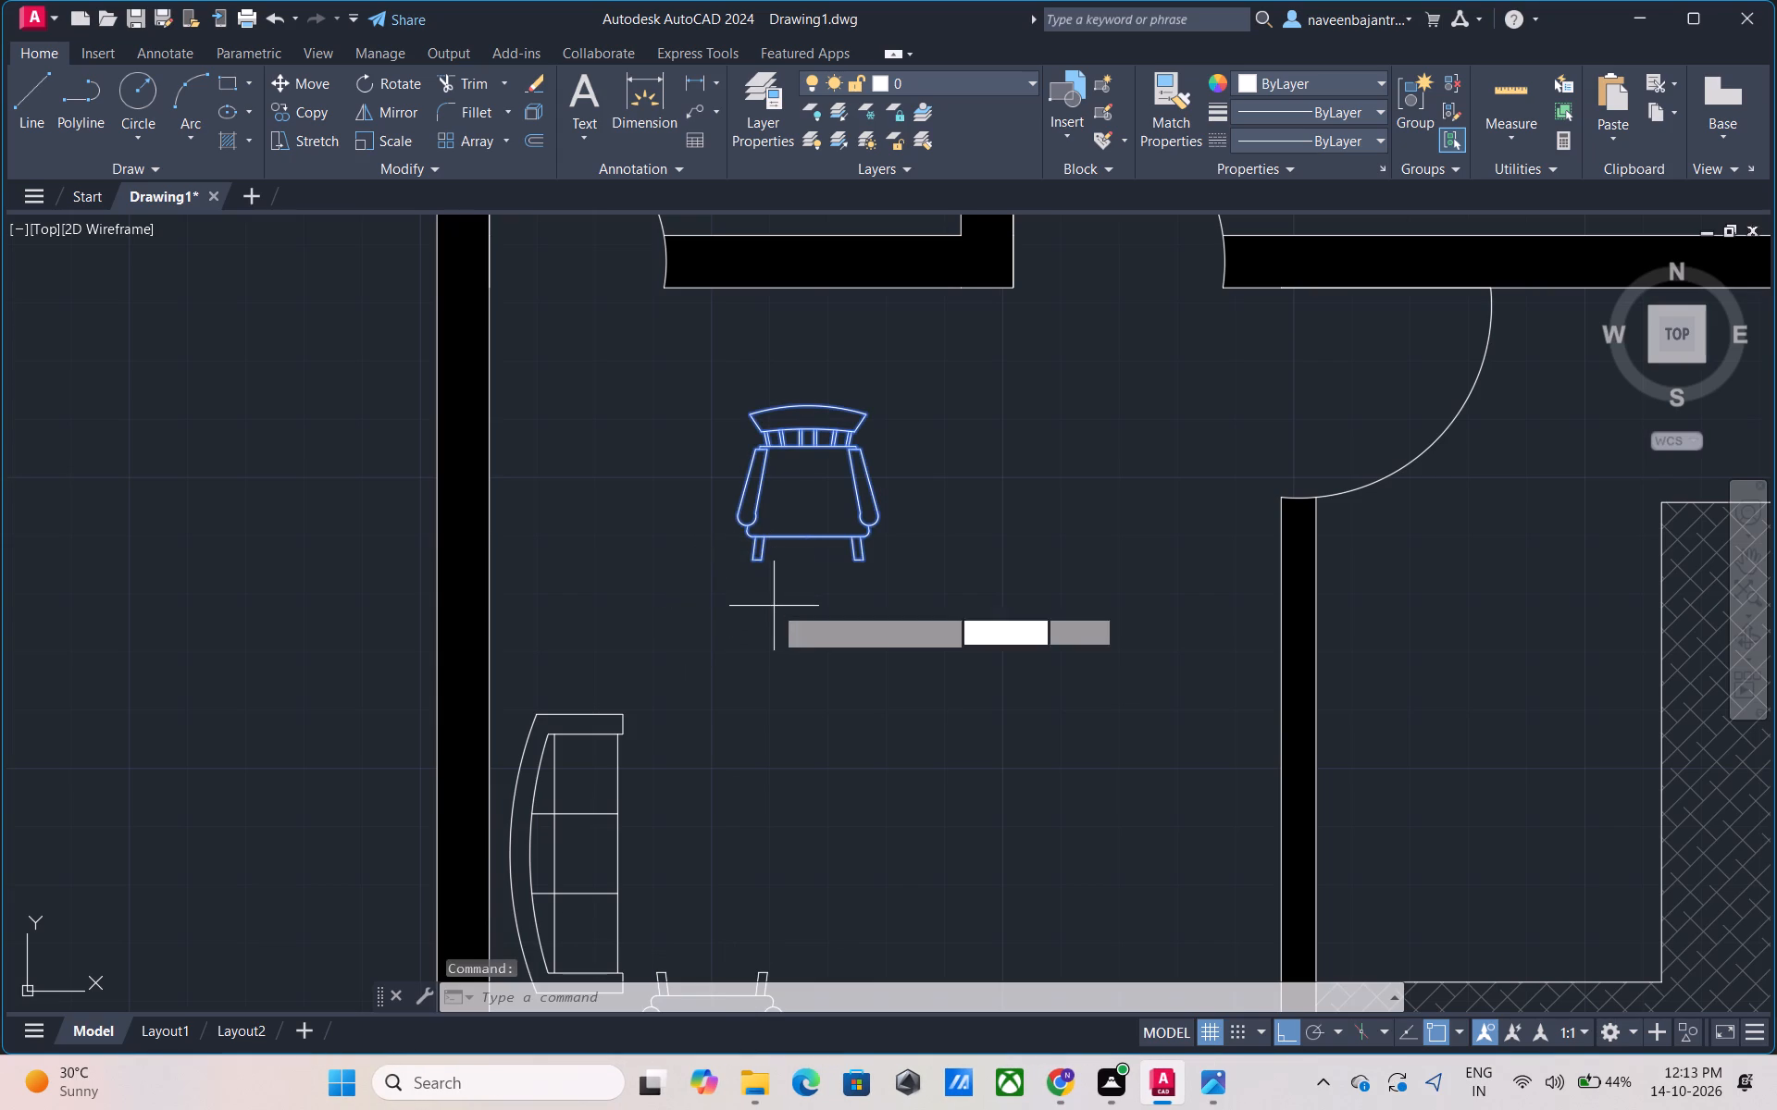
click(808, 540)
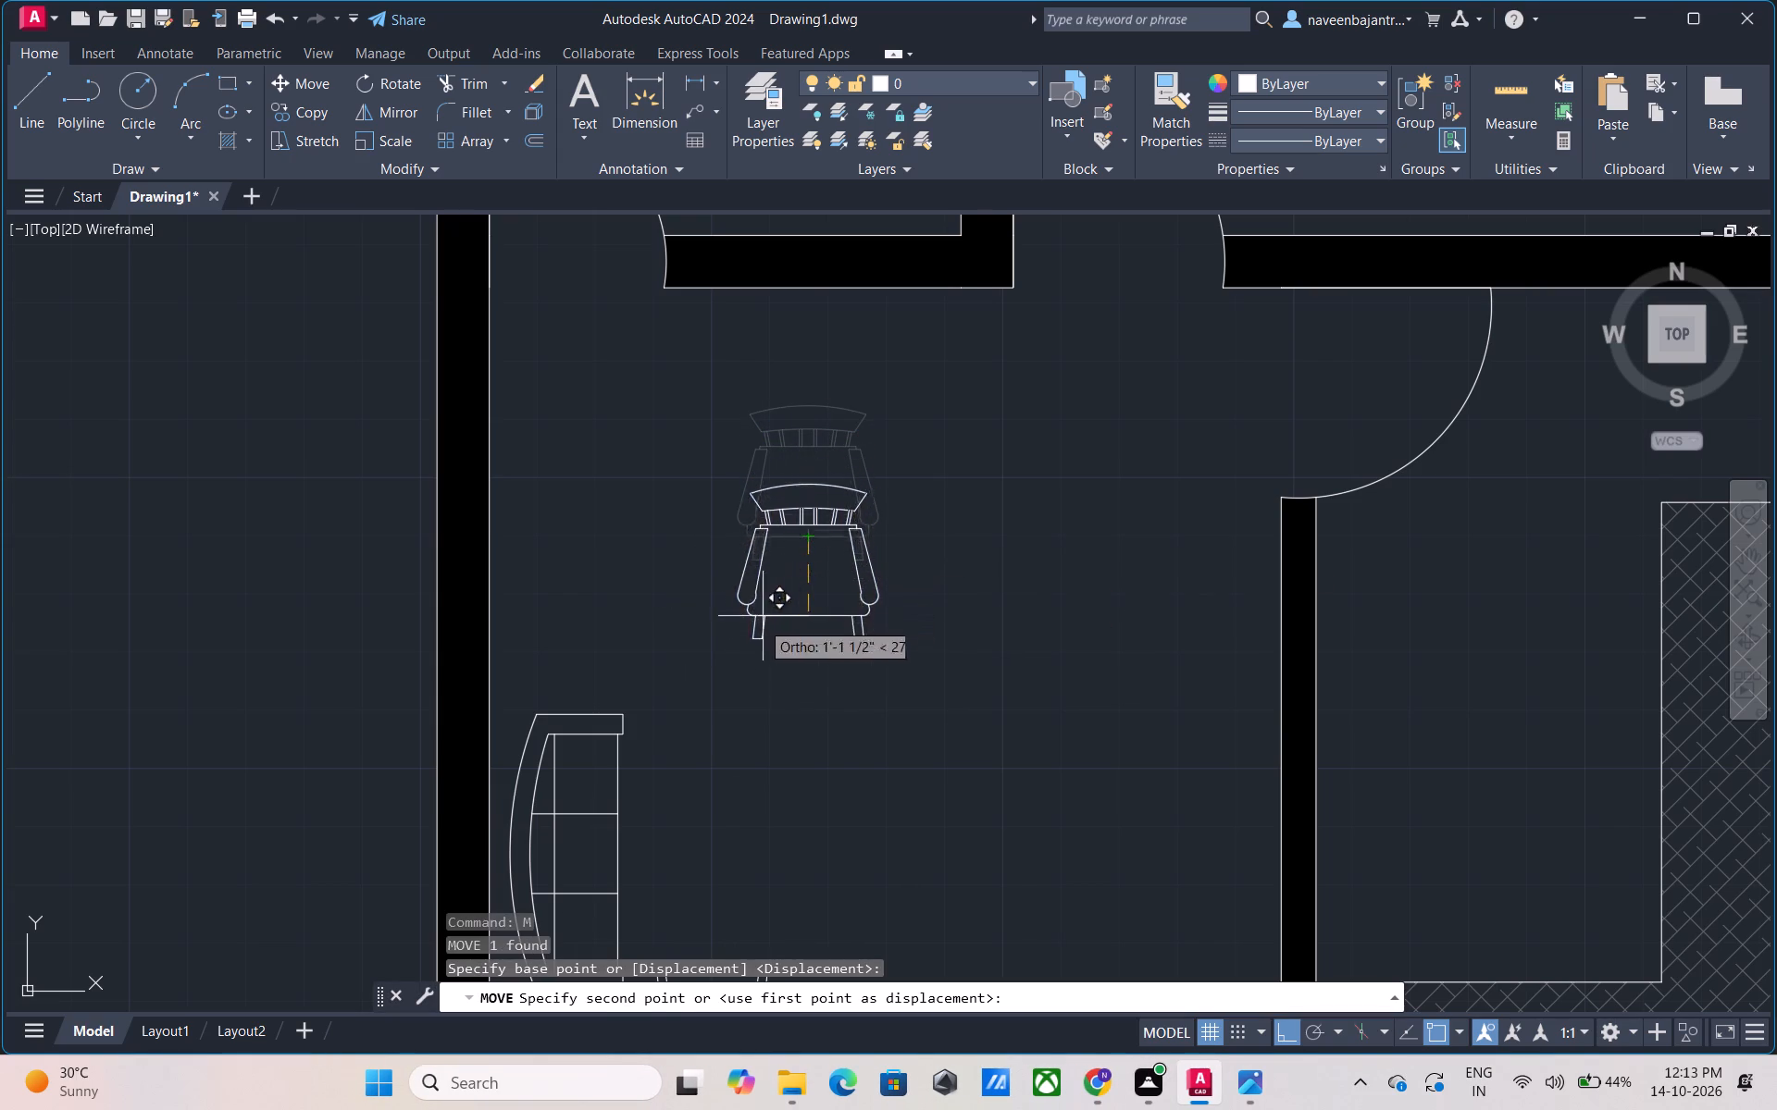
key(F8)
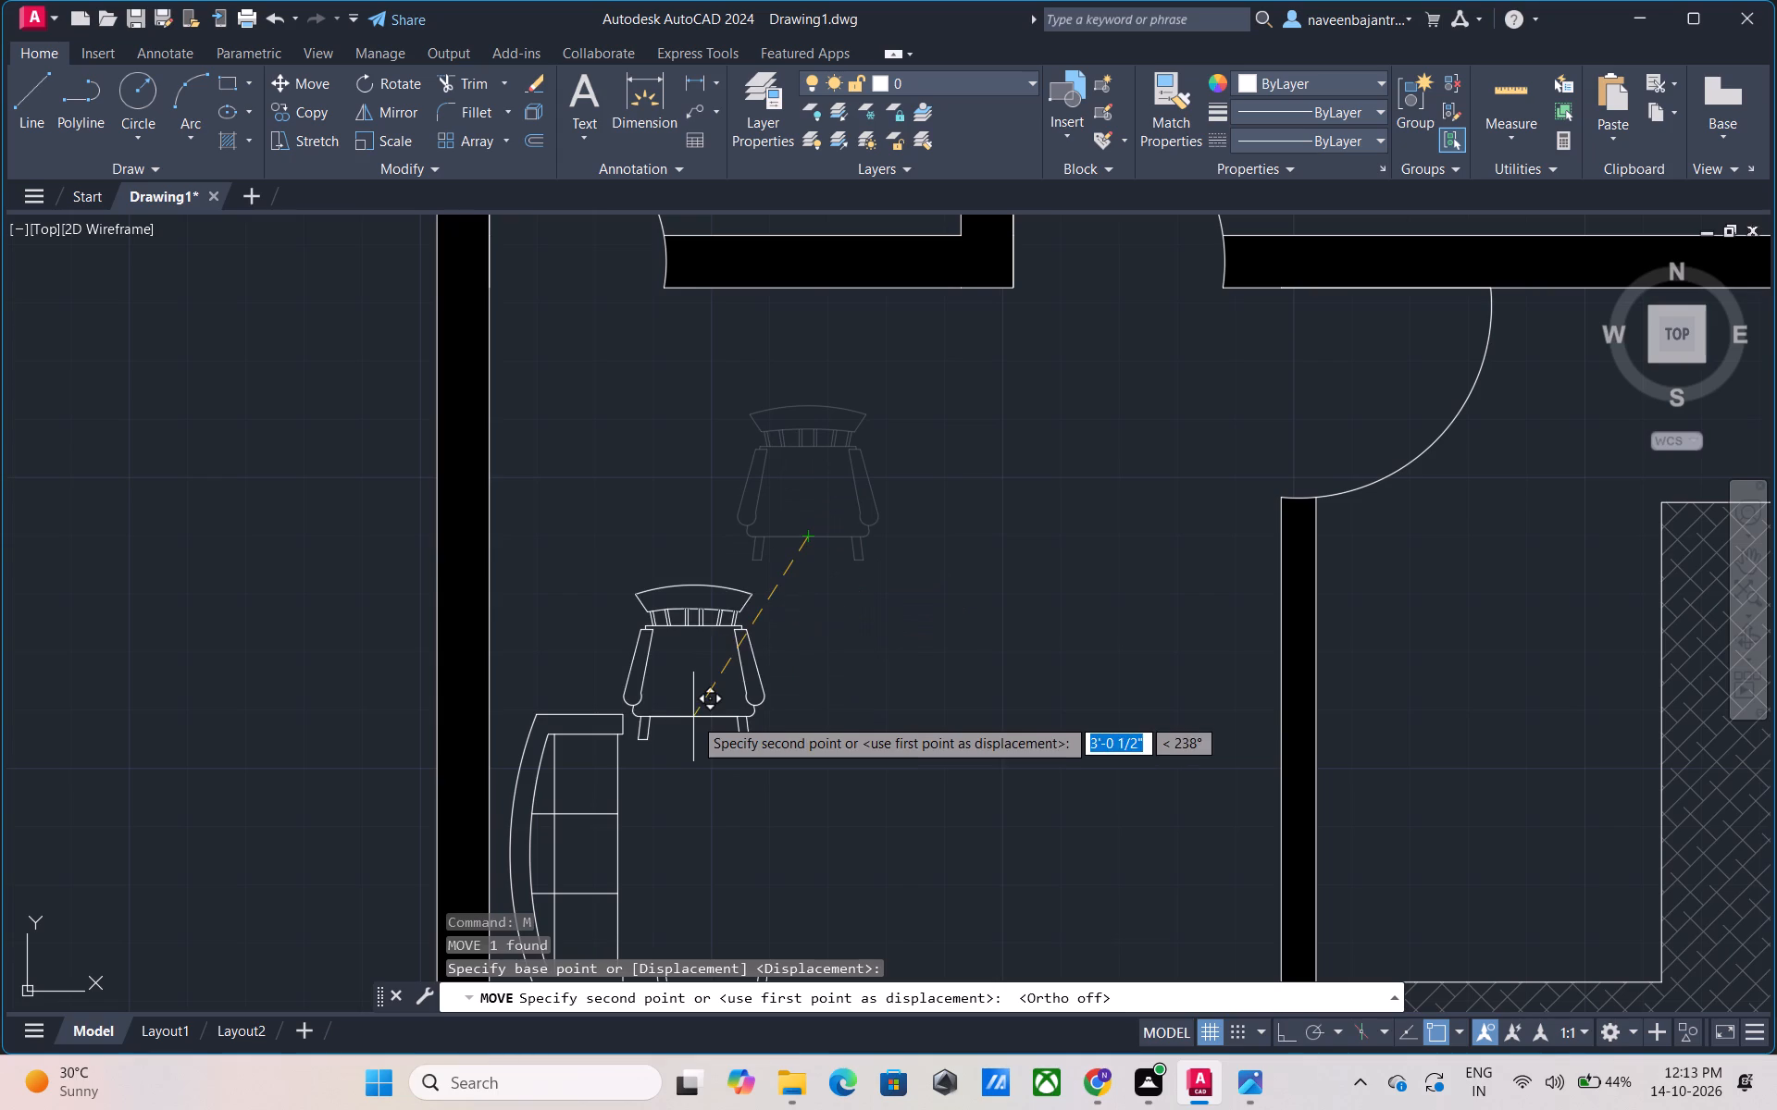
scroll(706, 719, up, 3)
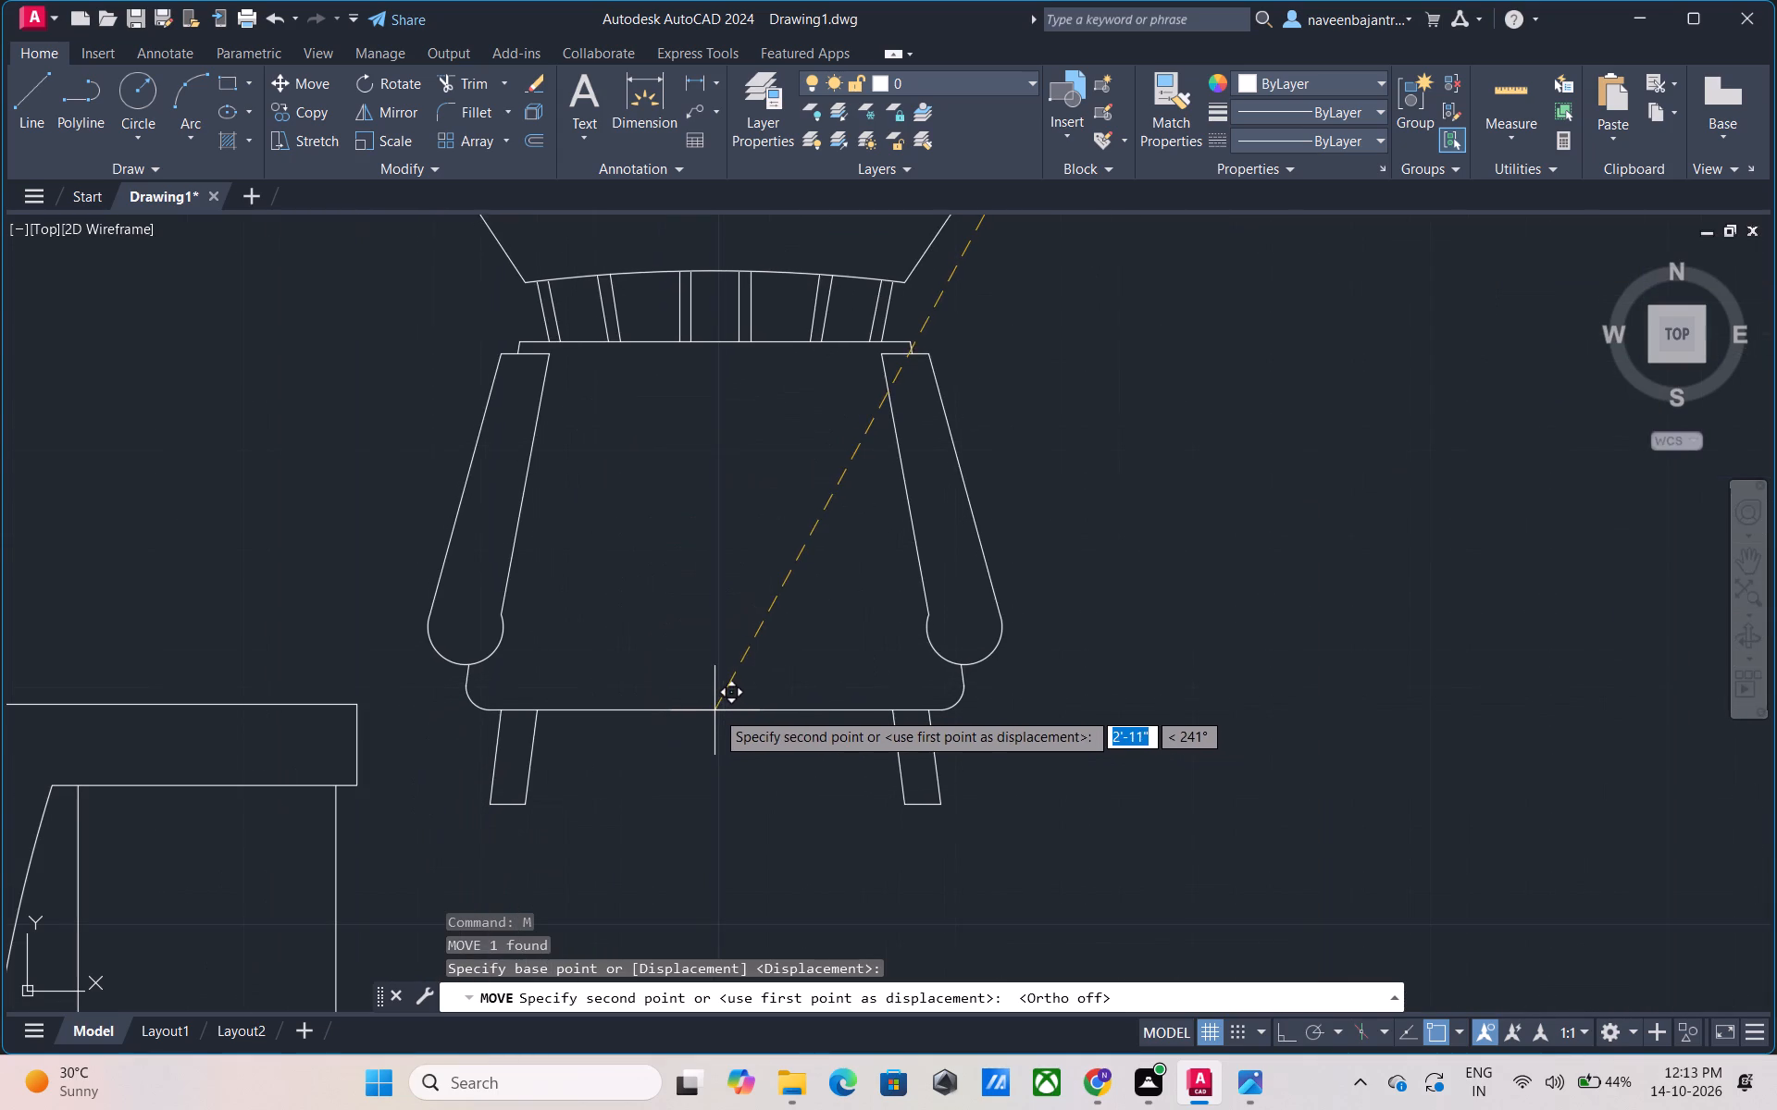
click(717, 690)
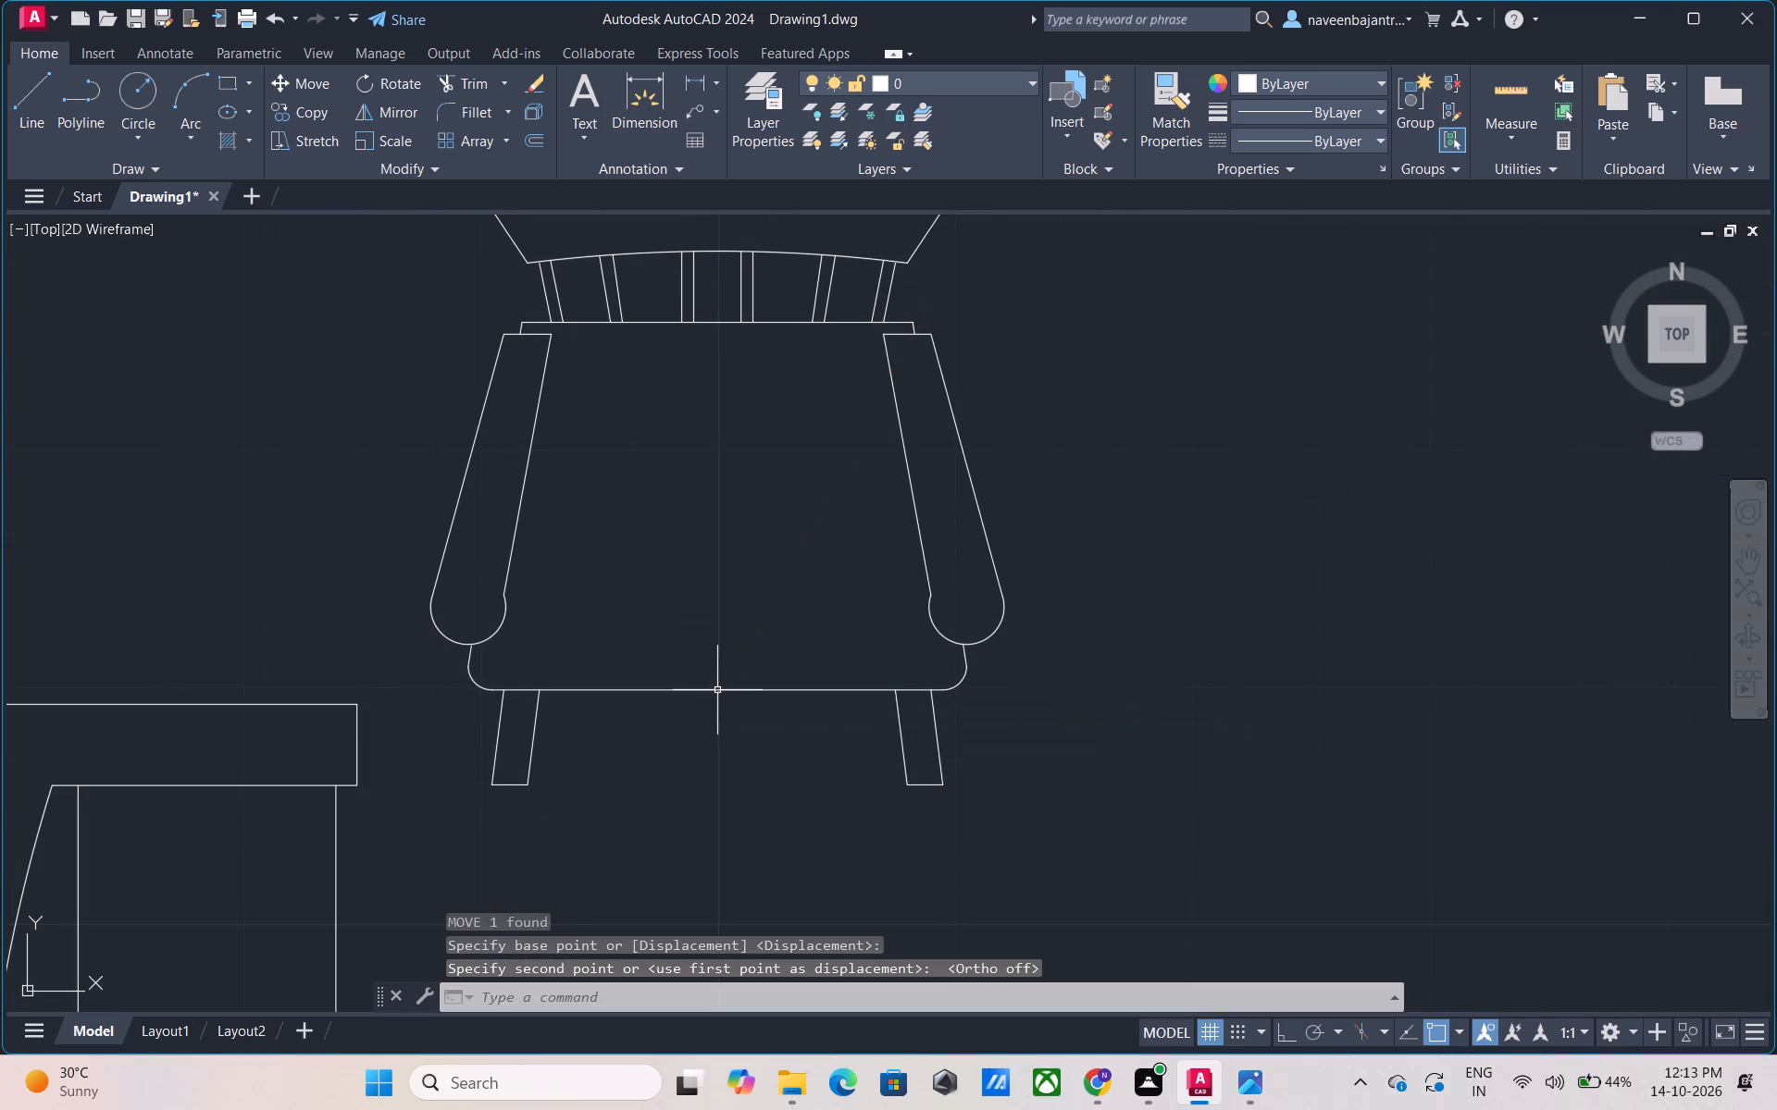
key(Escape)
Scale the wood-grain table outside the plan down to about half size from its lower-right corner.
scroll(717, 690, down, 5)
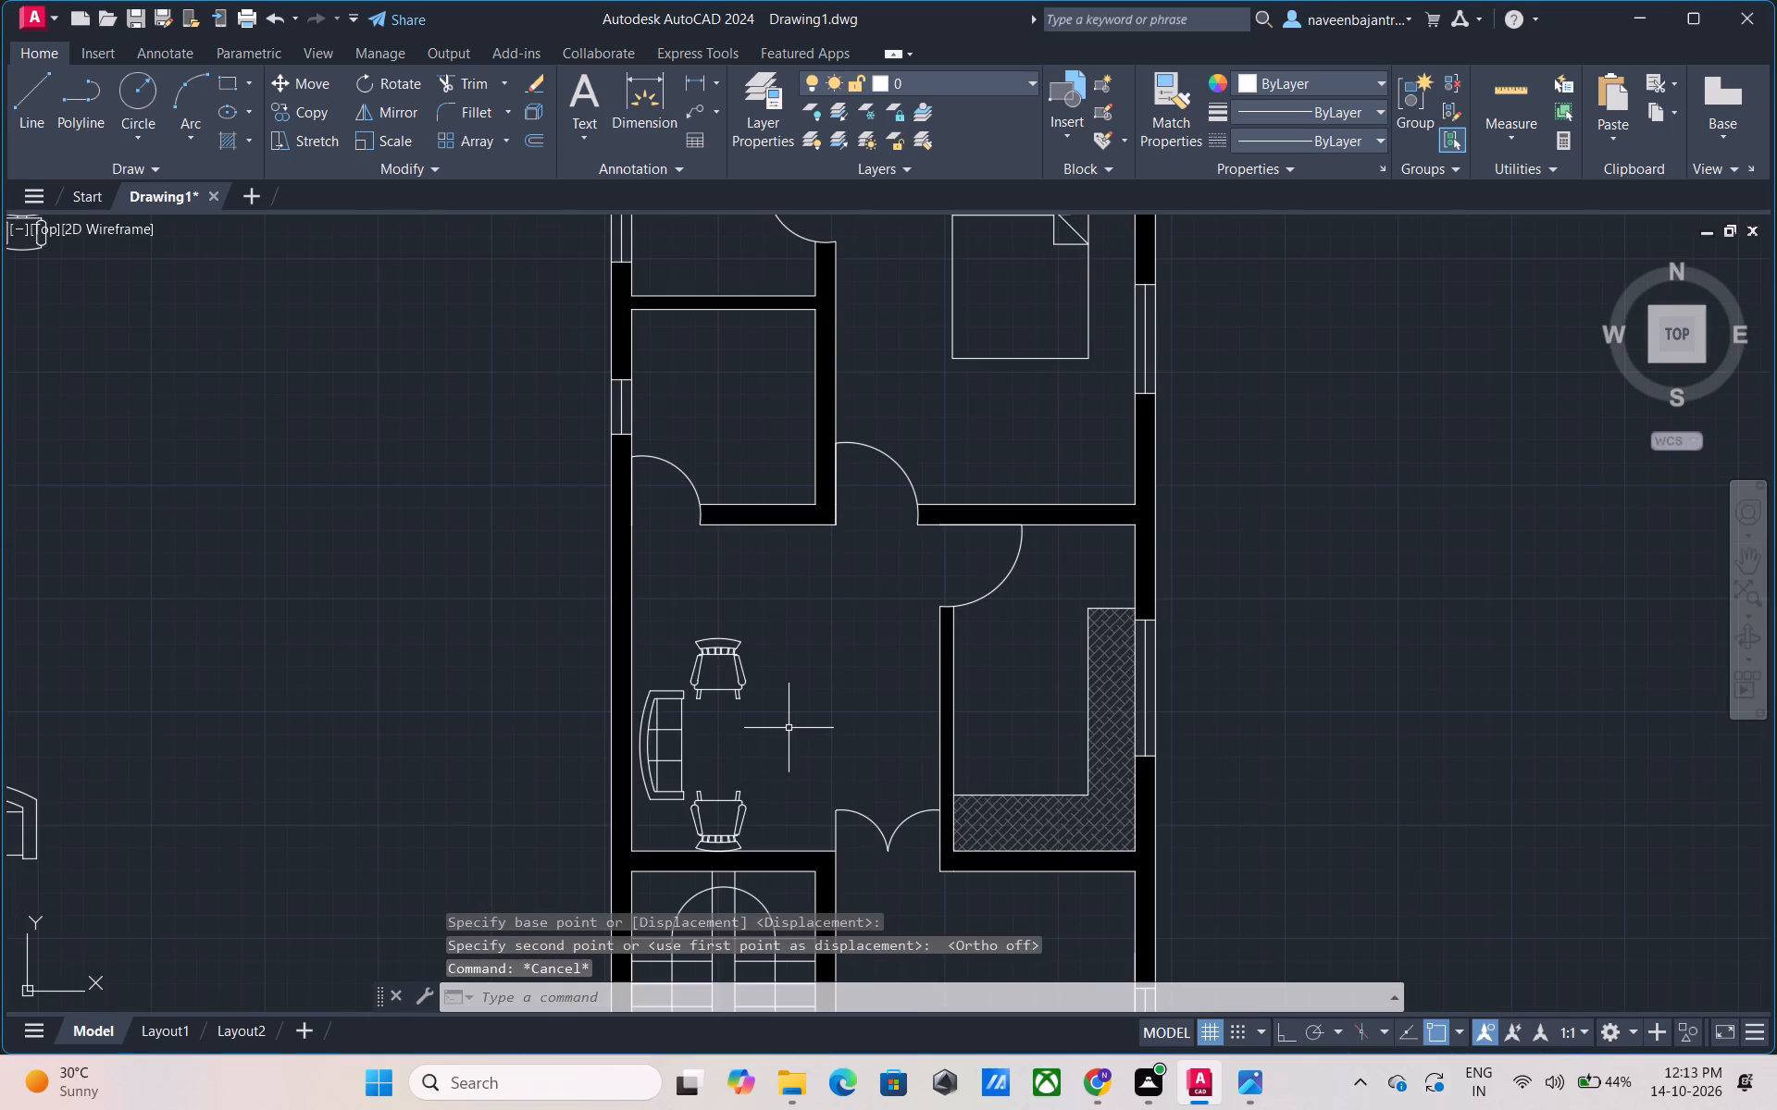
scroll(789, 728, down, 3)
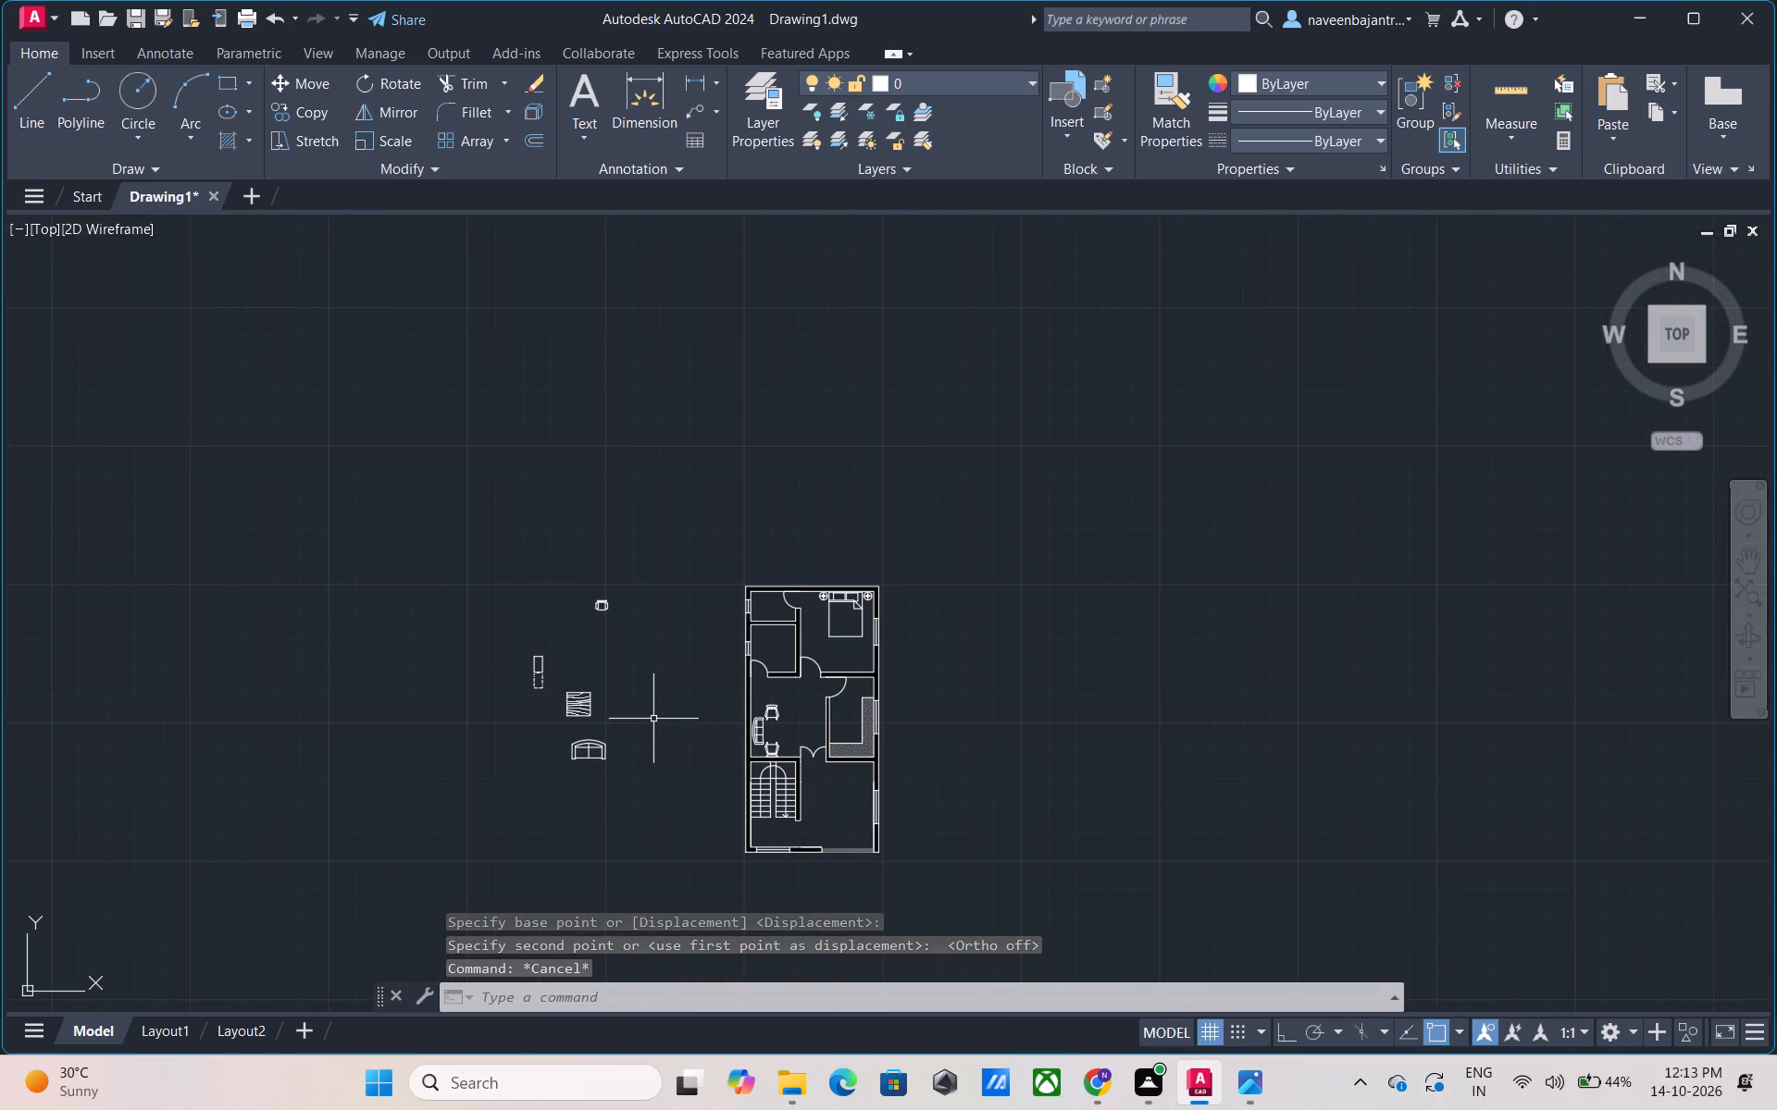
click(574, 707)
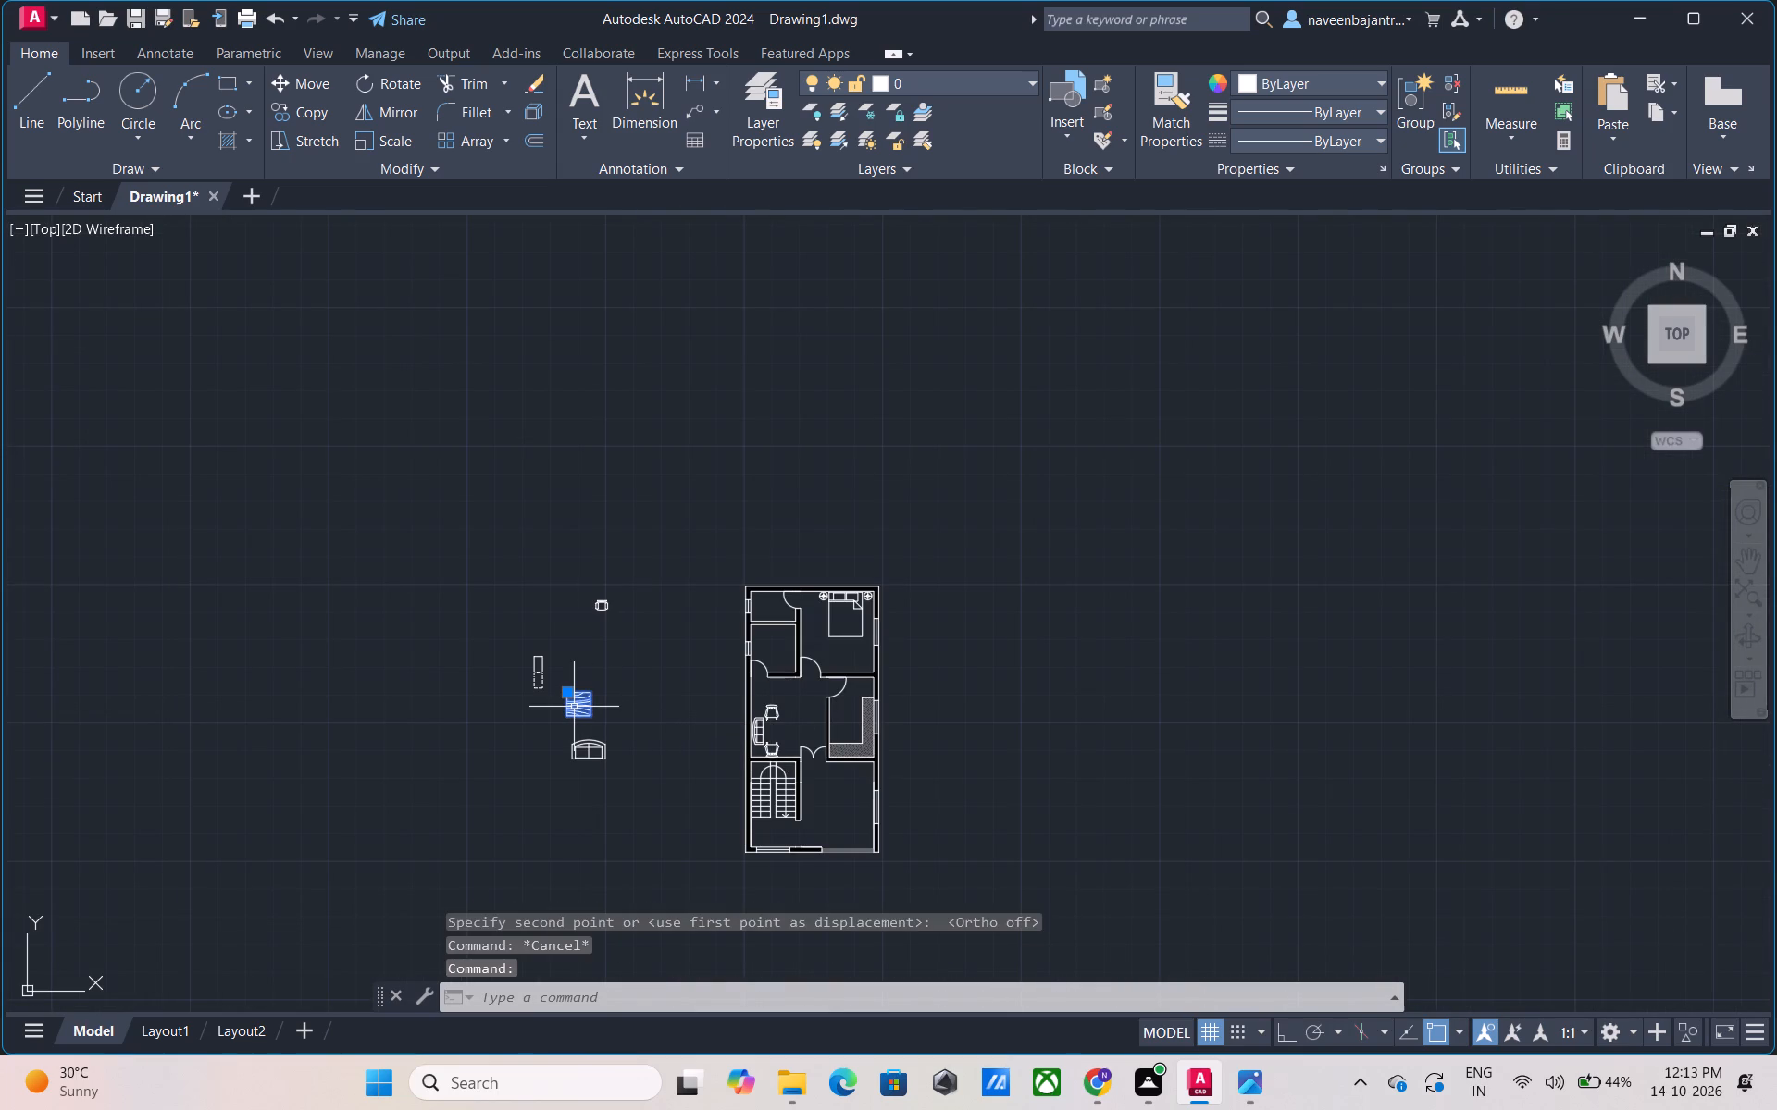
scroll(574, 707, up, 5)
text(SC)
key(space)
click(731, 812)
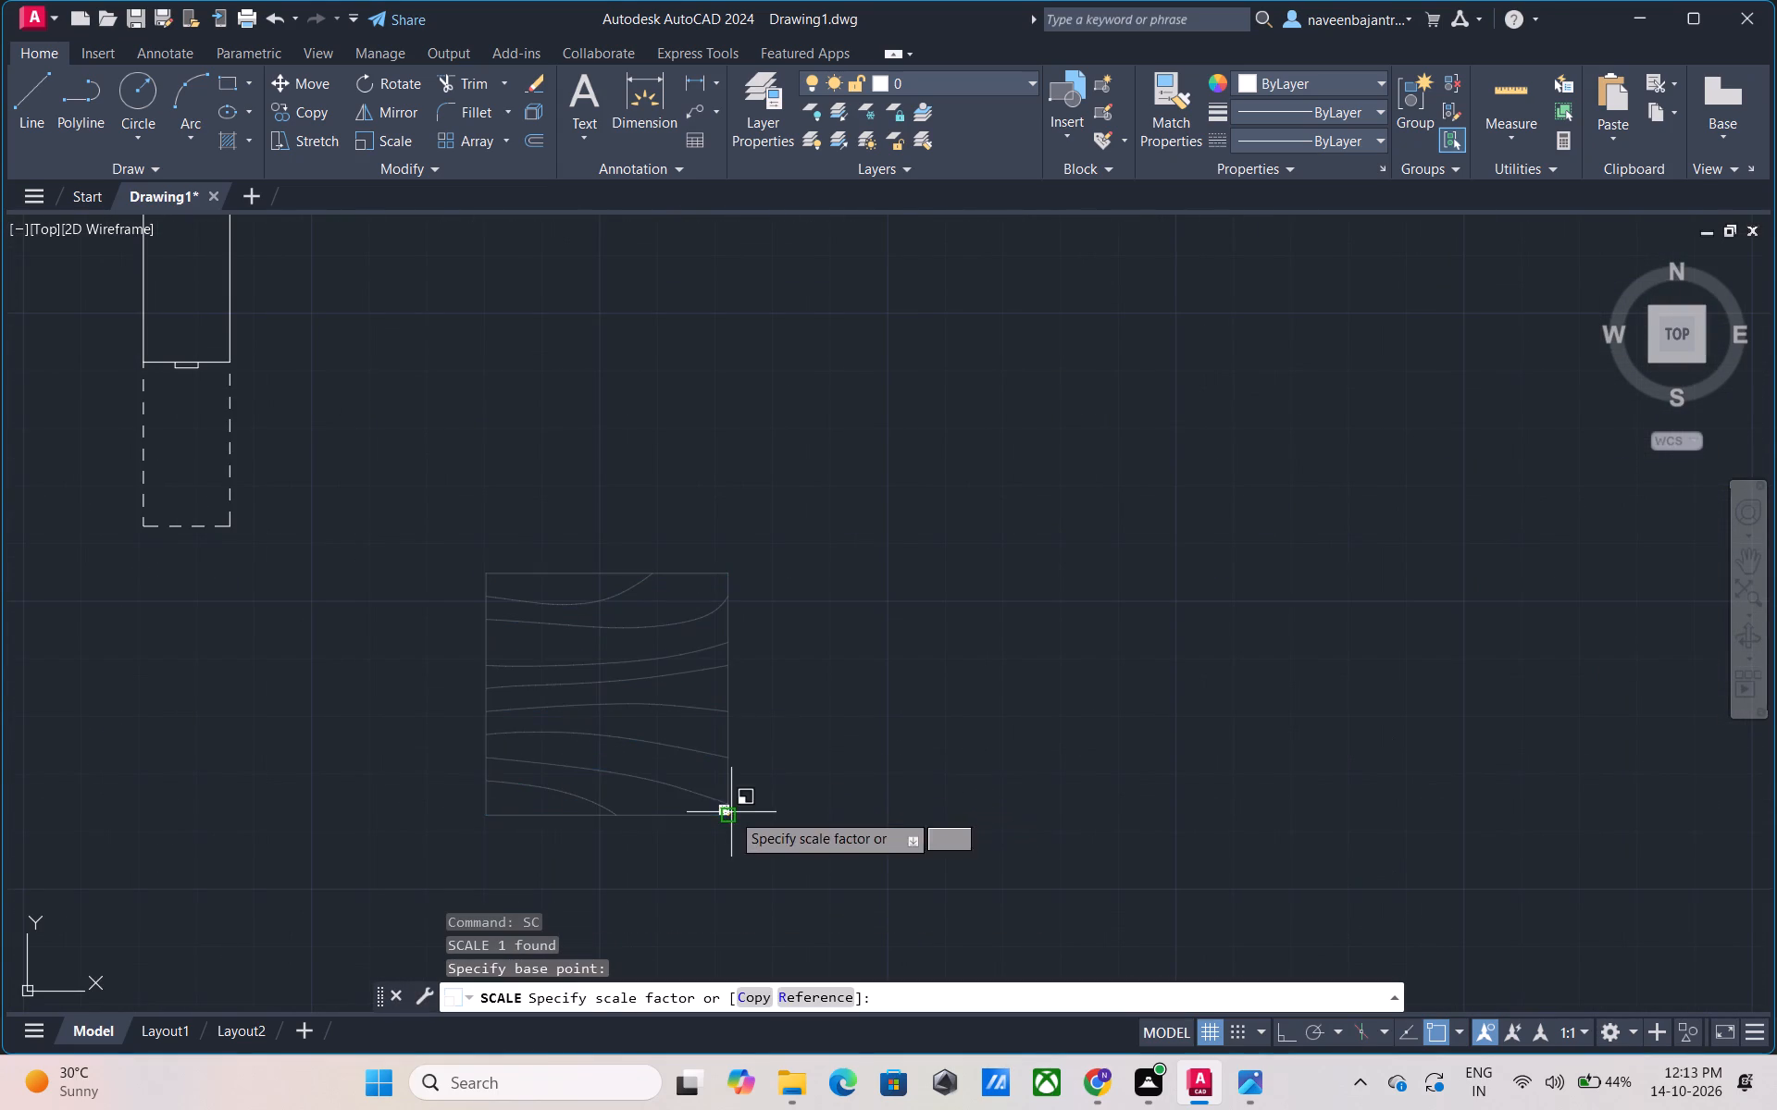
click(789, 833)
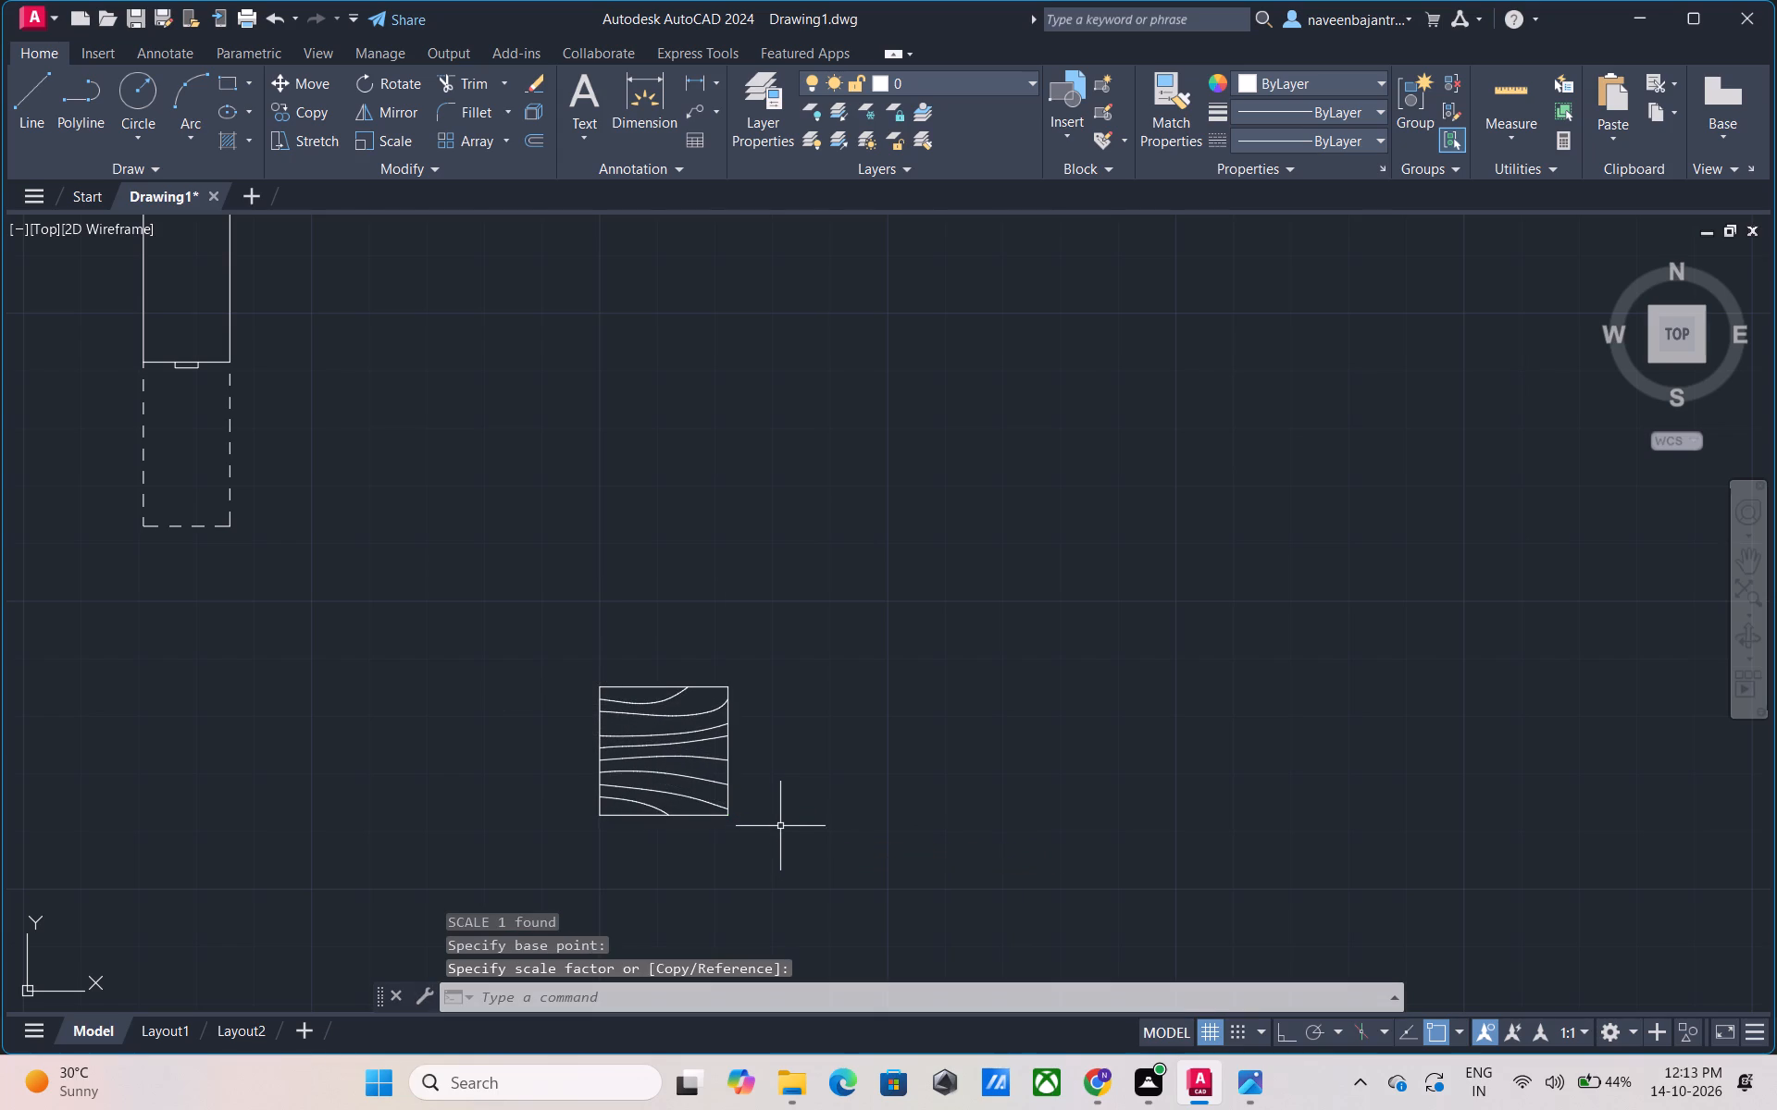
Move the scaled table by its lower-right corner into the room, centred between the two chairs in front of the sofa.
click(730, 812)
text(M)
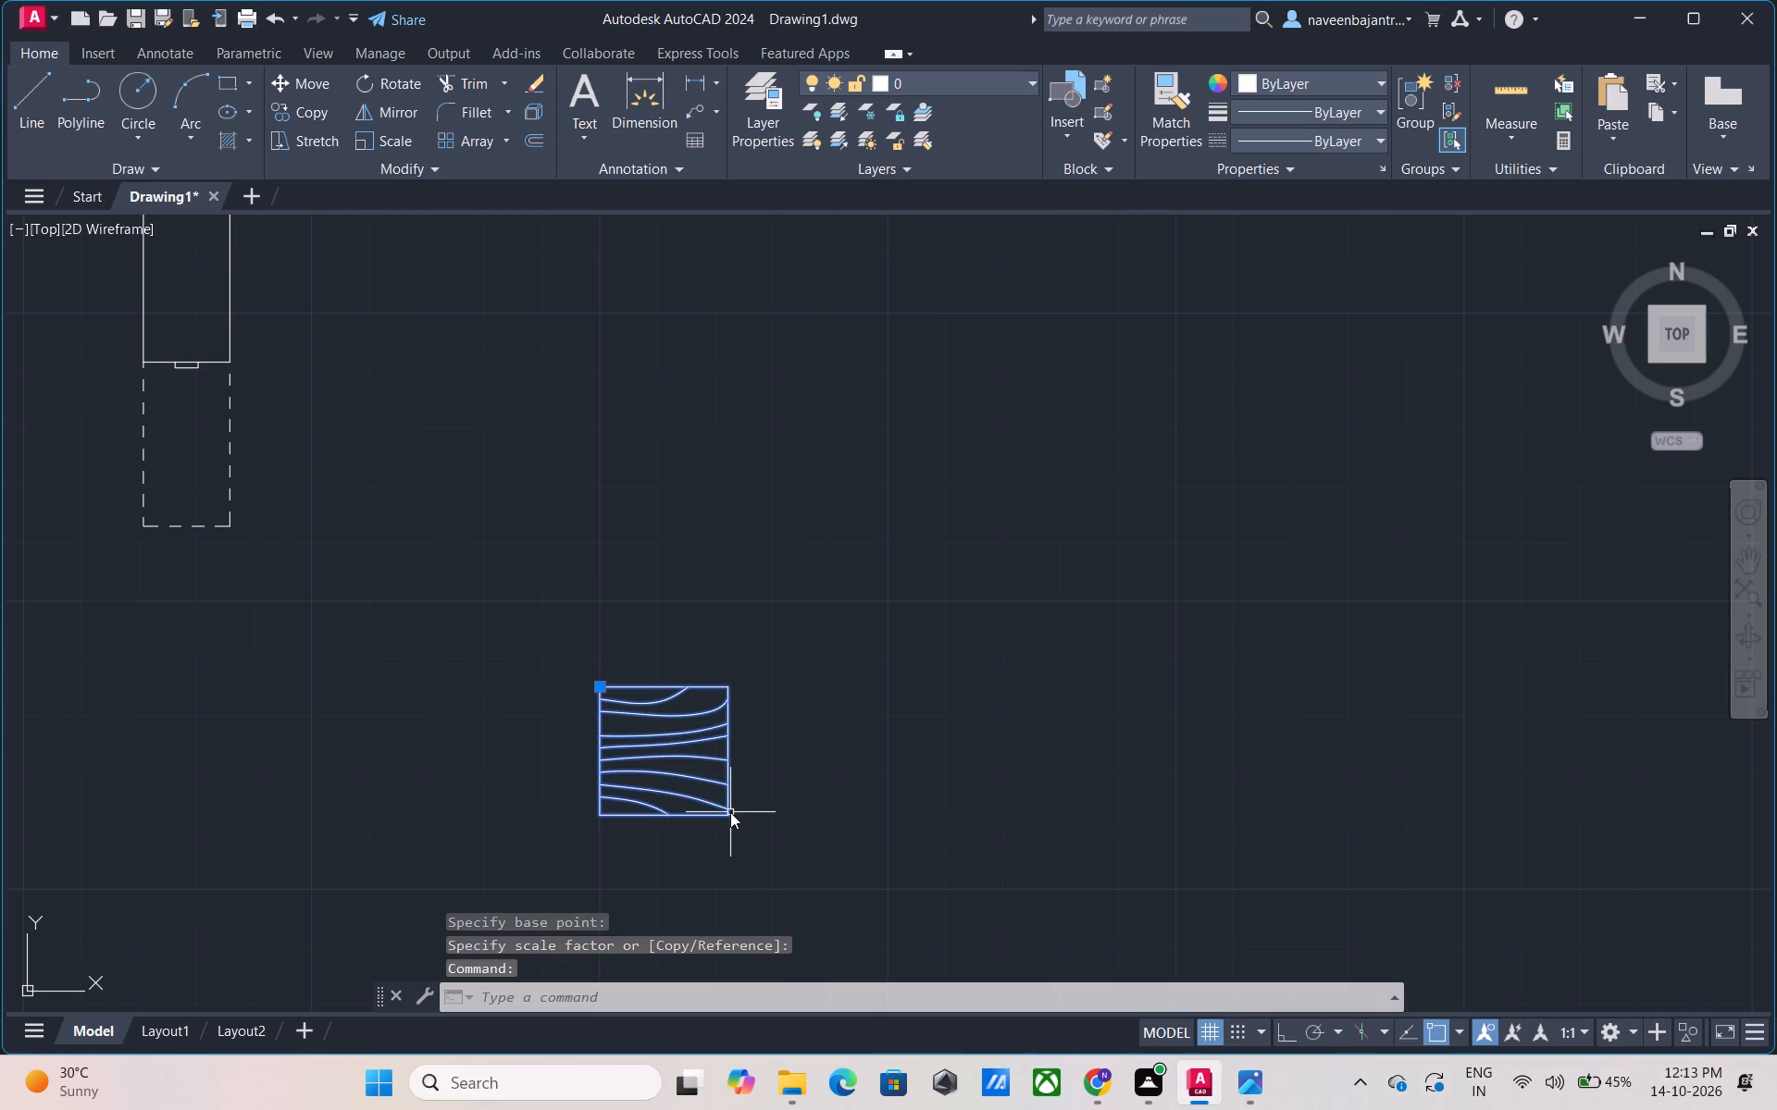
key(space)
click(730, 812)
scroll(884, 831, down, 2)
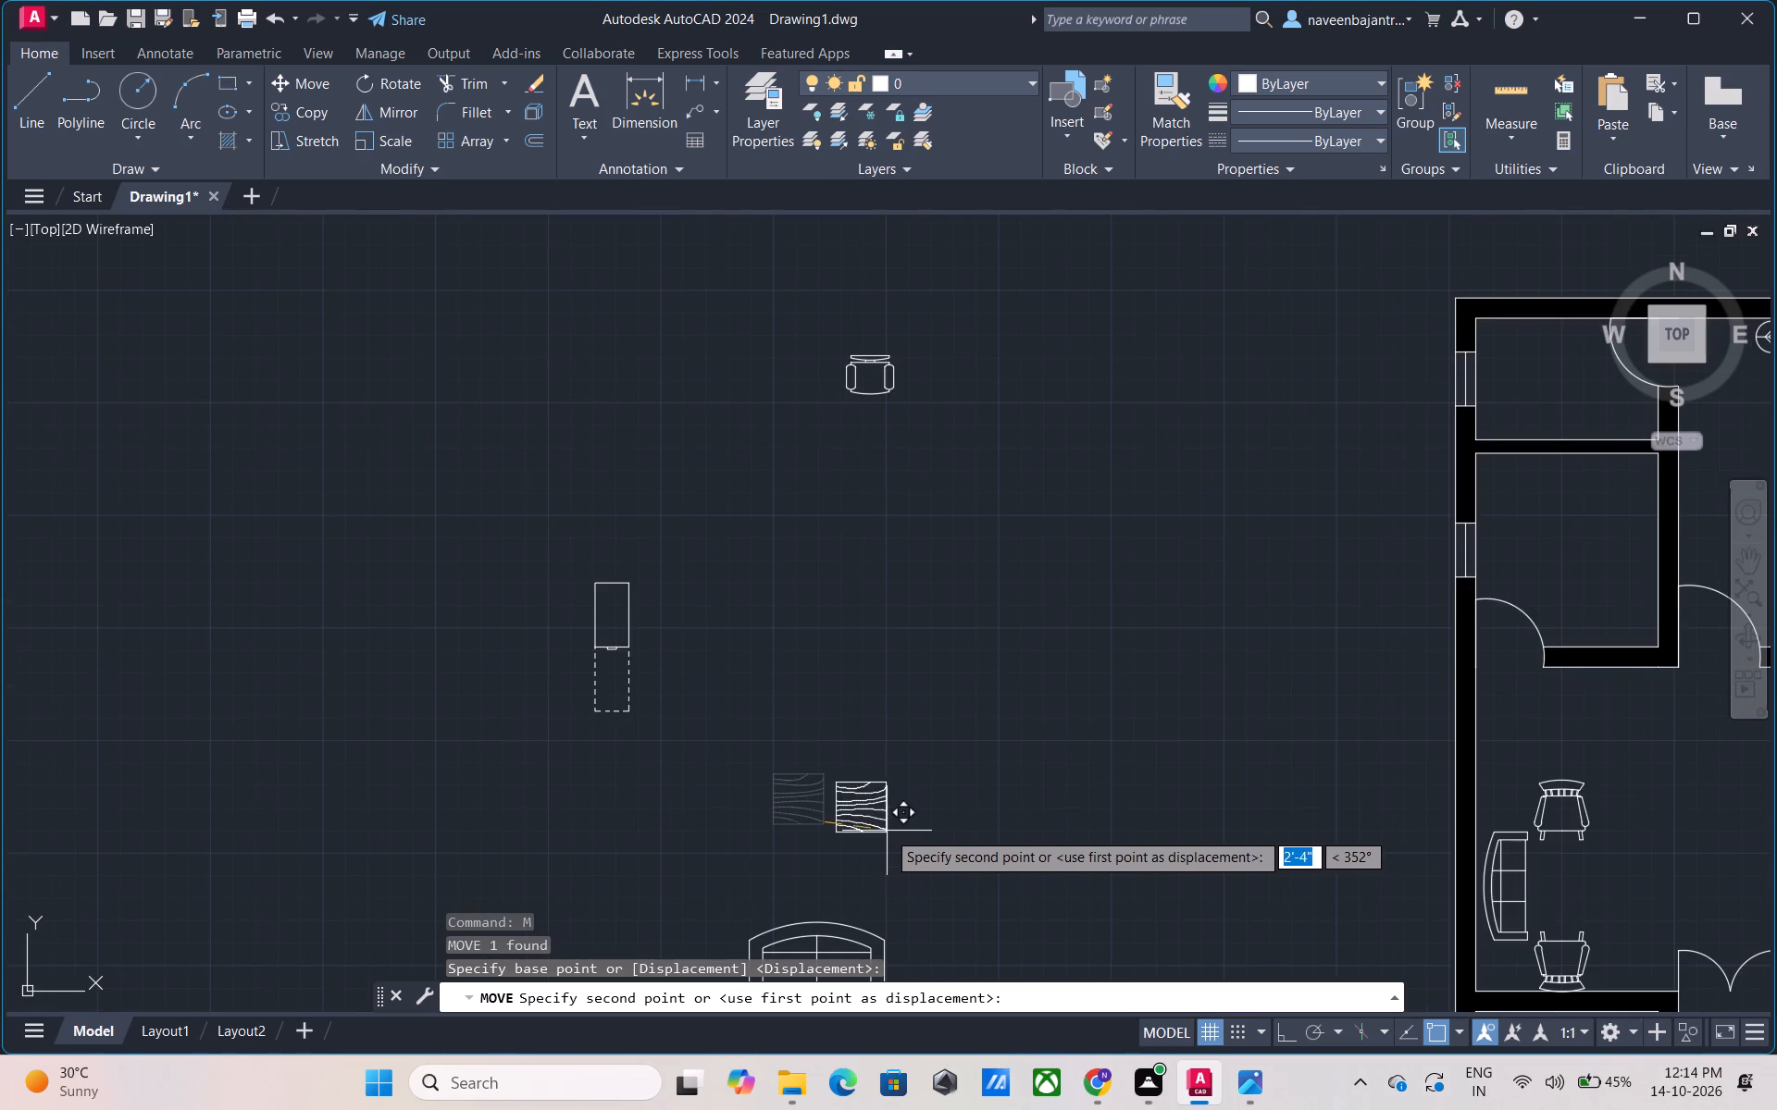
scroll(1185, 882, down, 1)
middle_drag(1185, 882, 233, 686)
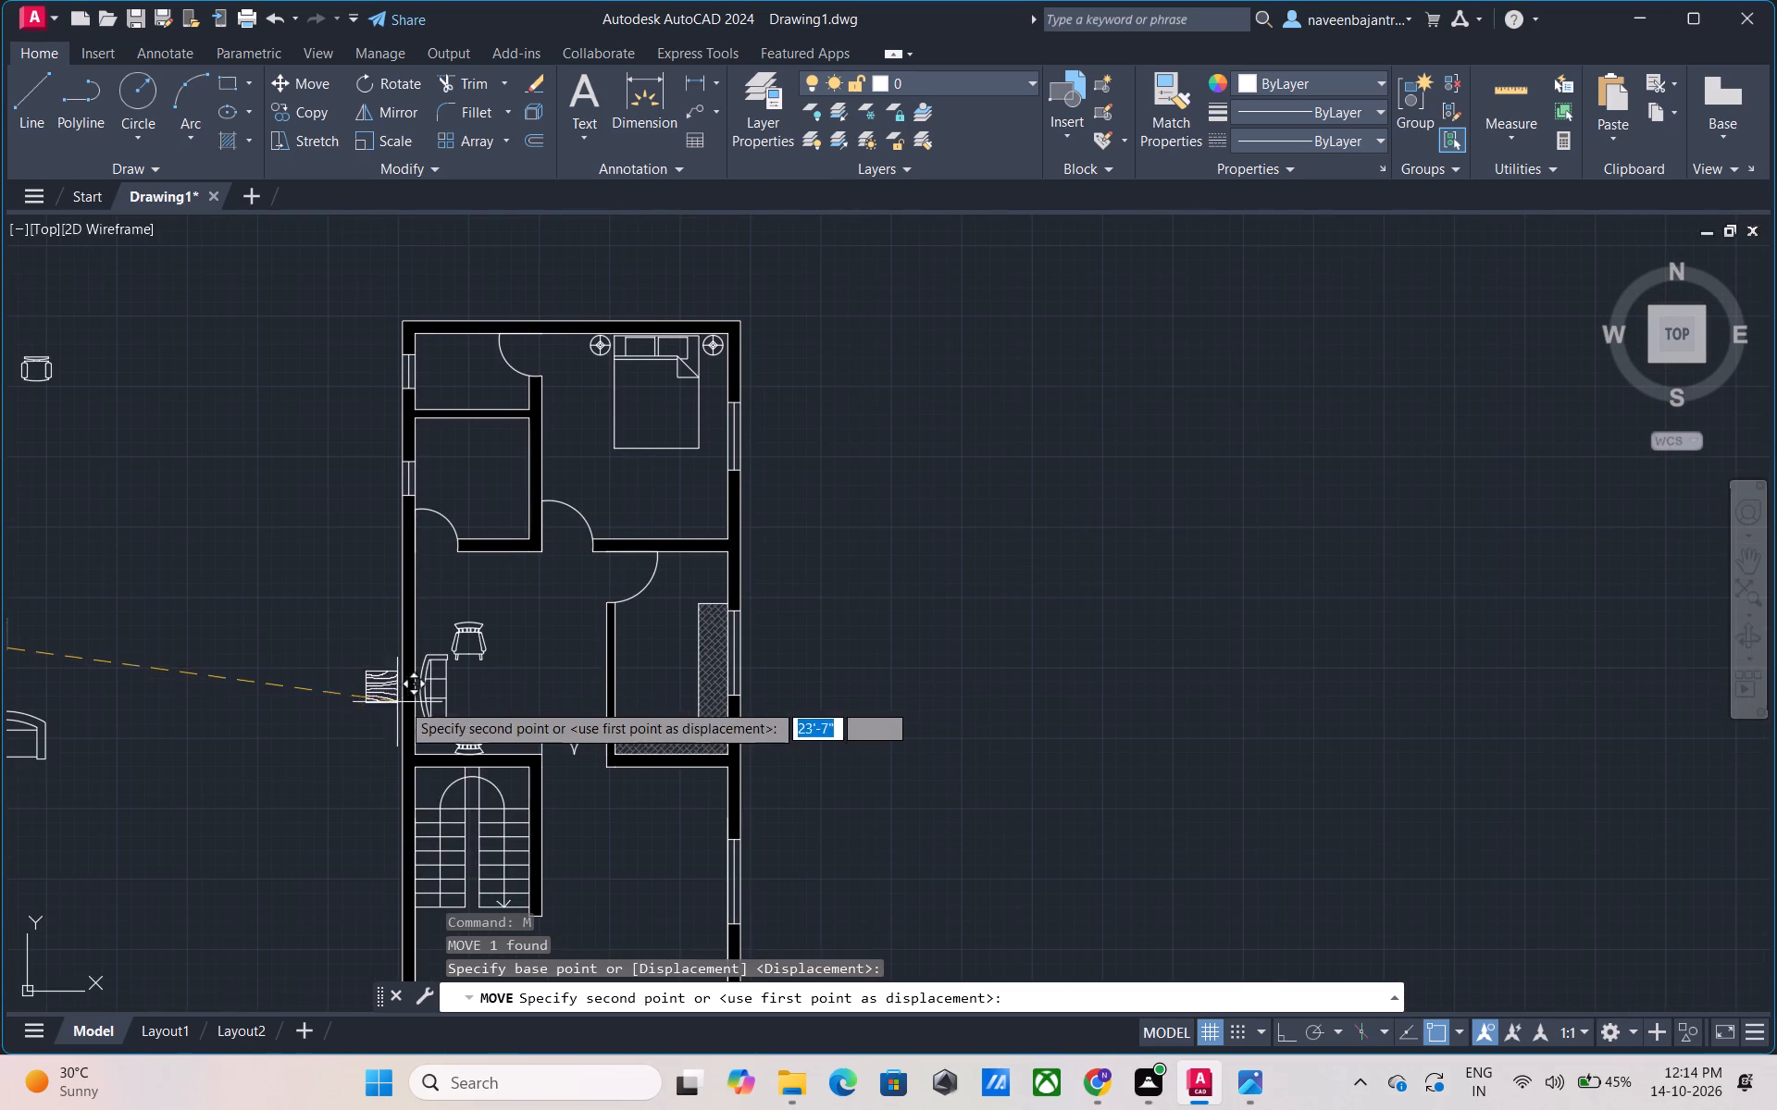
scroll(493, 706, up, 4)
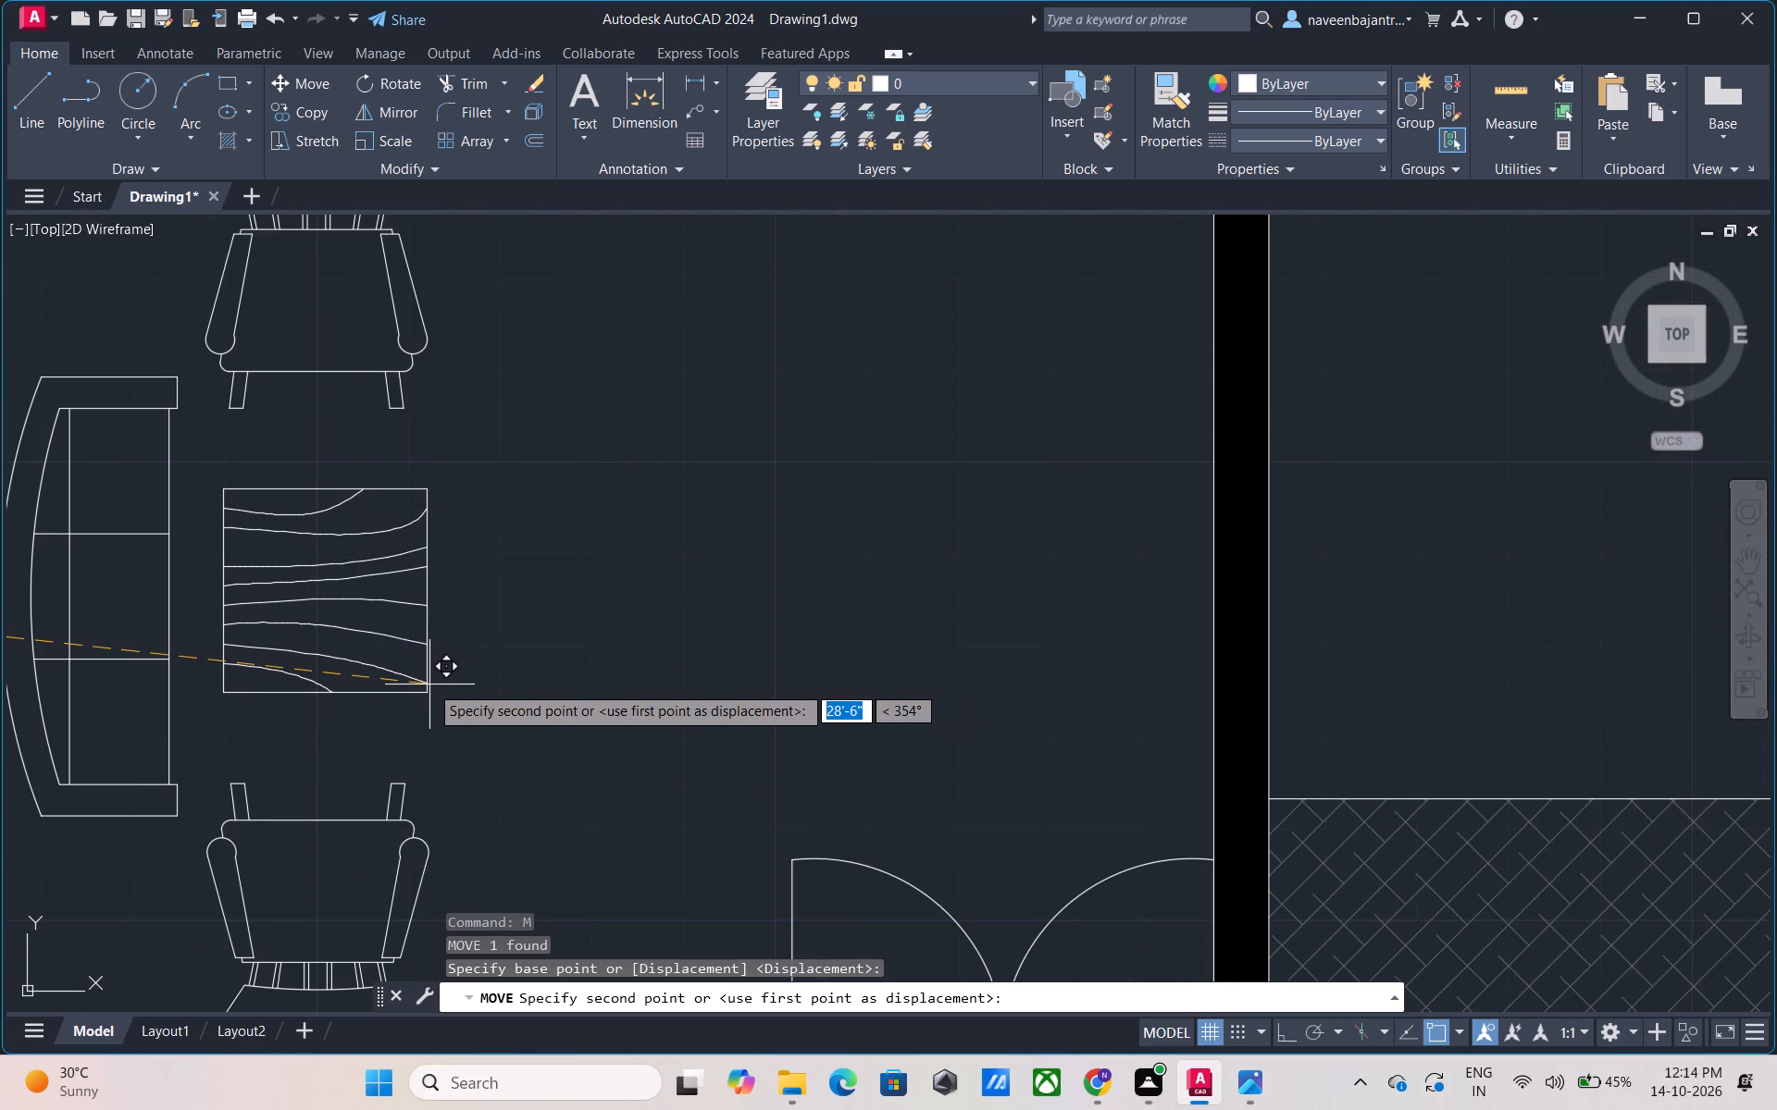
click(429, 685)
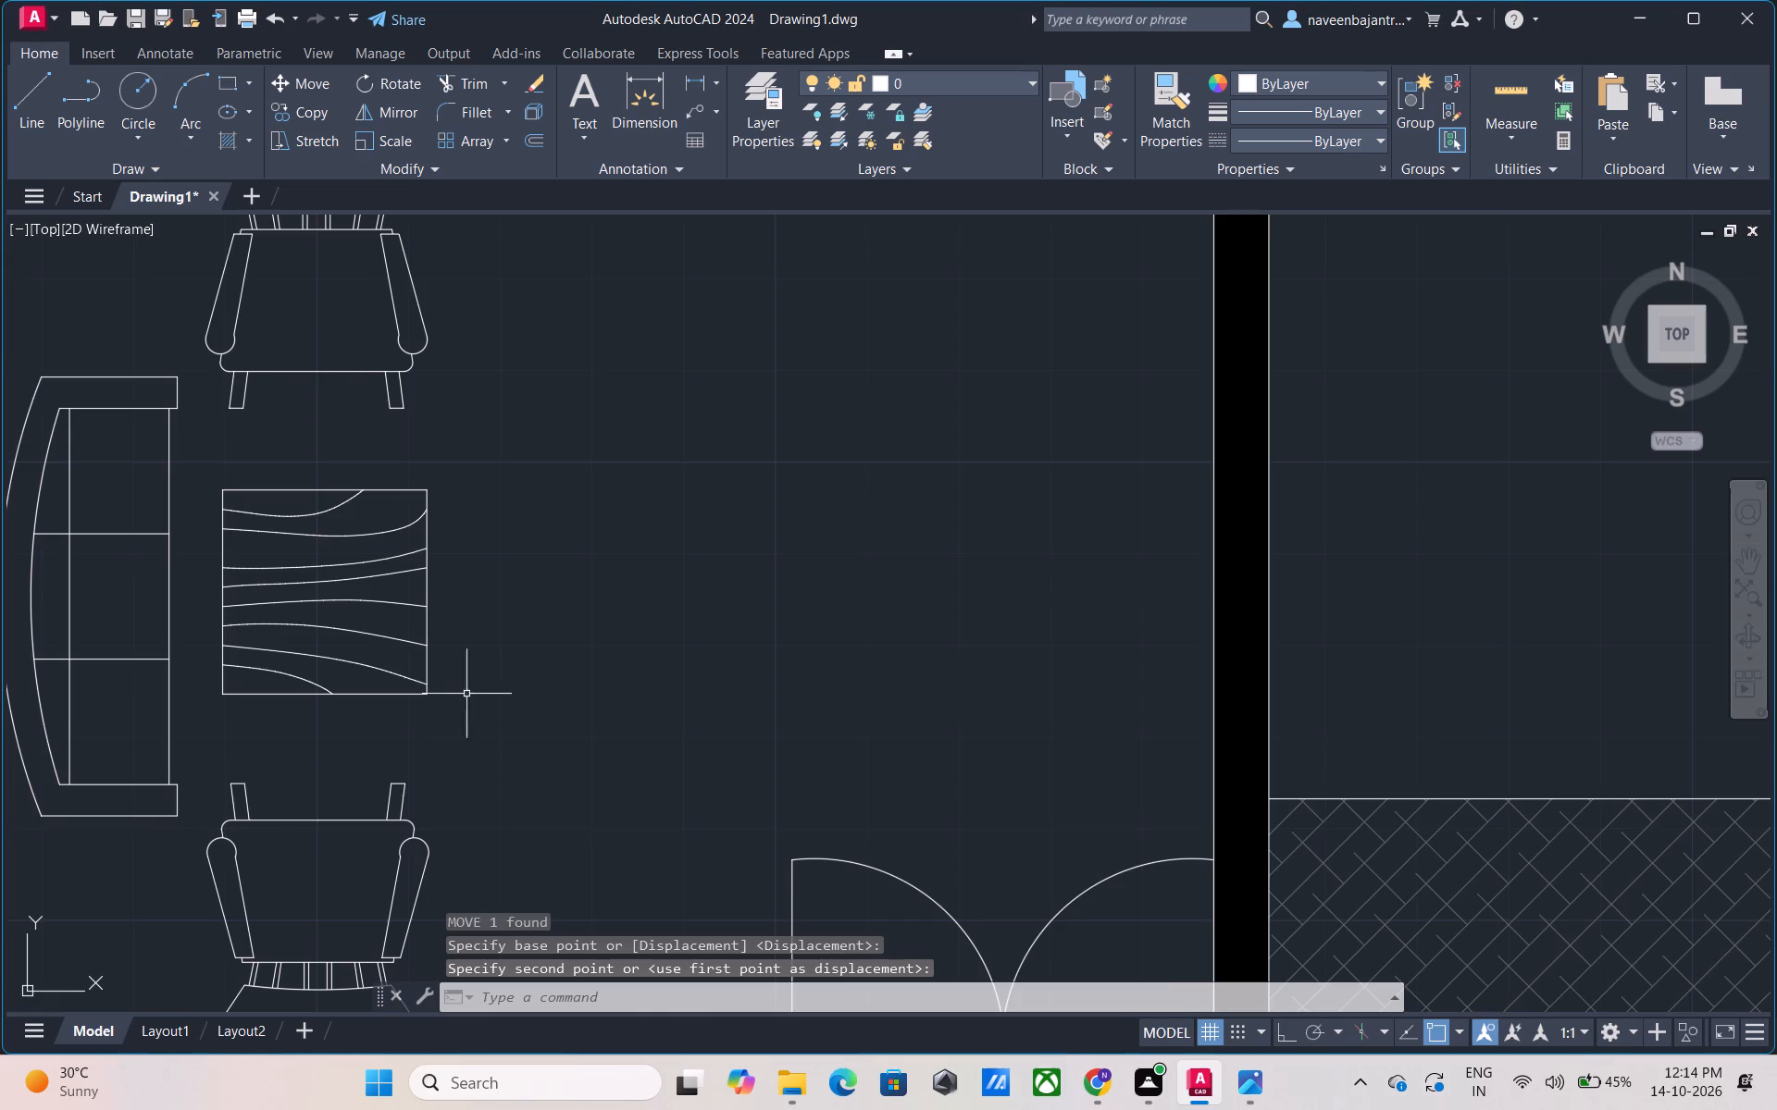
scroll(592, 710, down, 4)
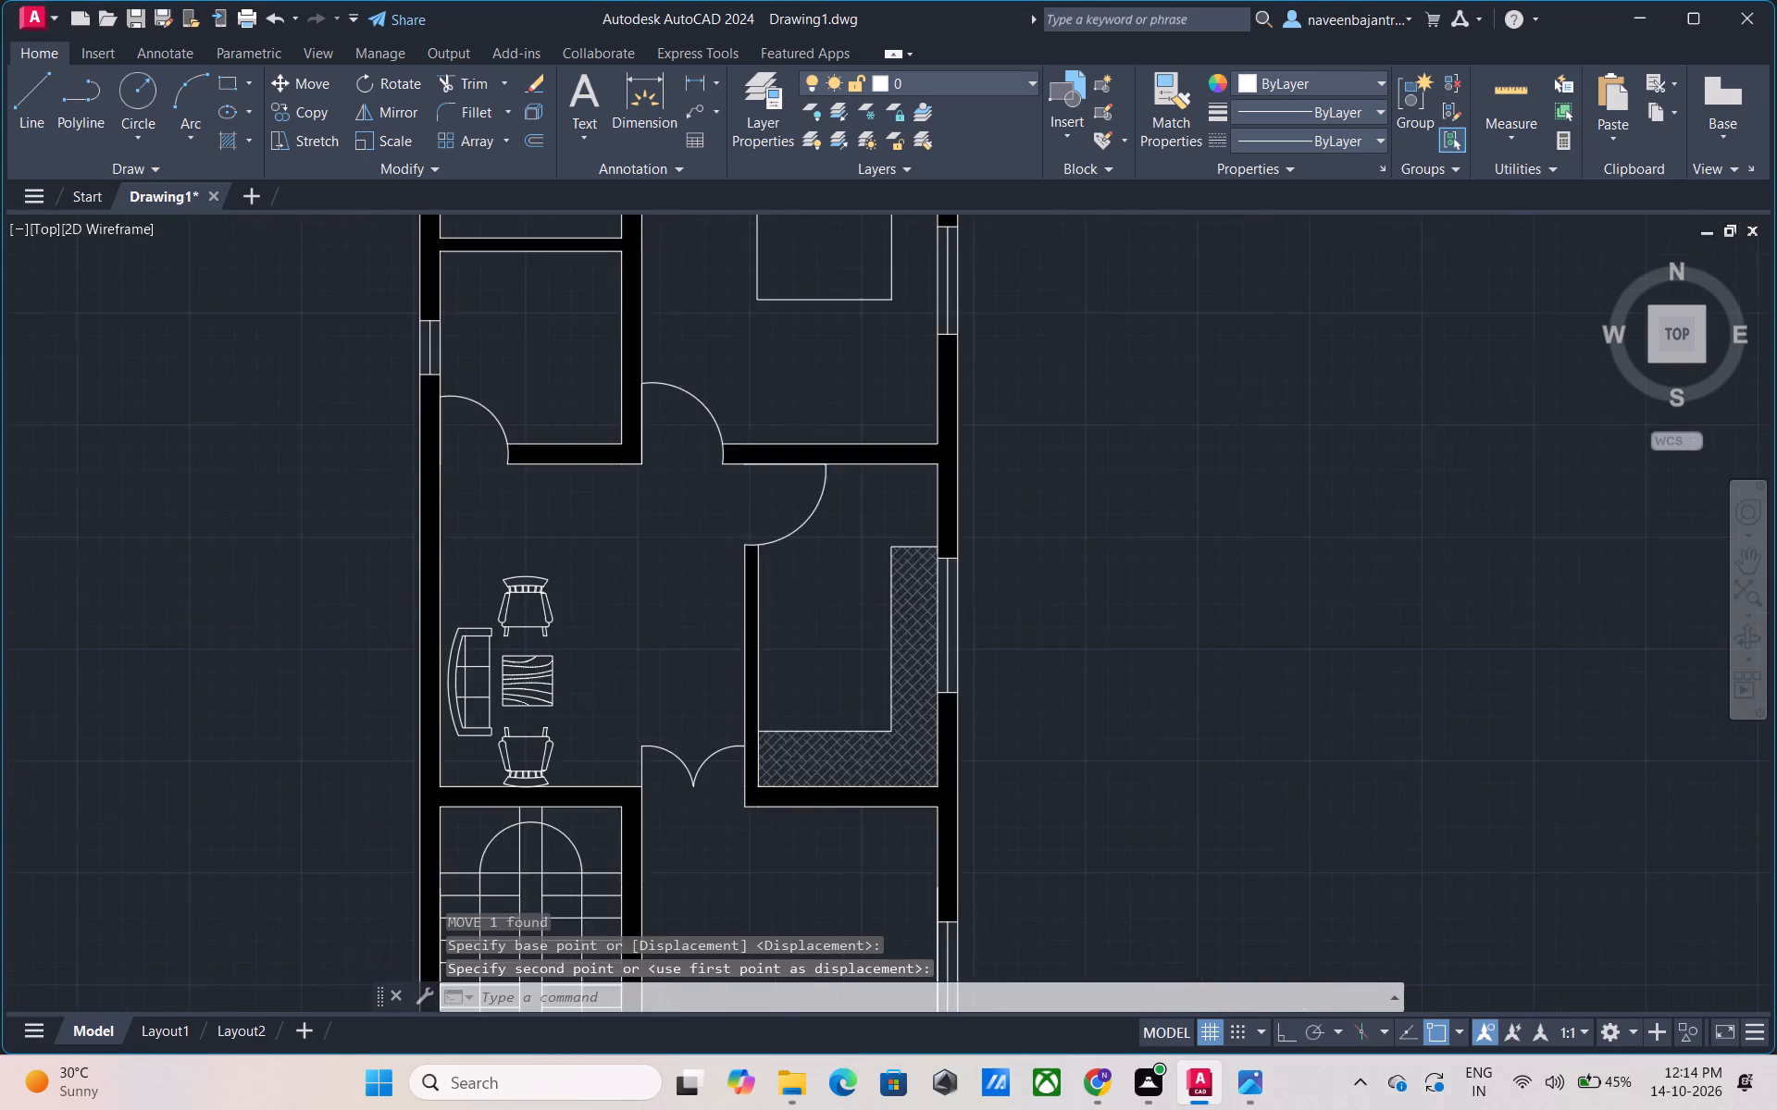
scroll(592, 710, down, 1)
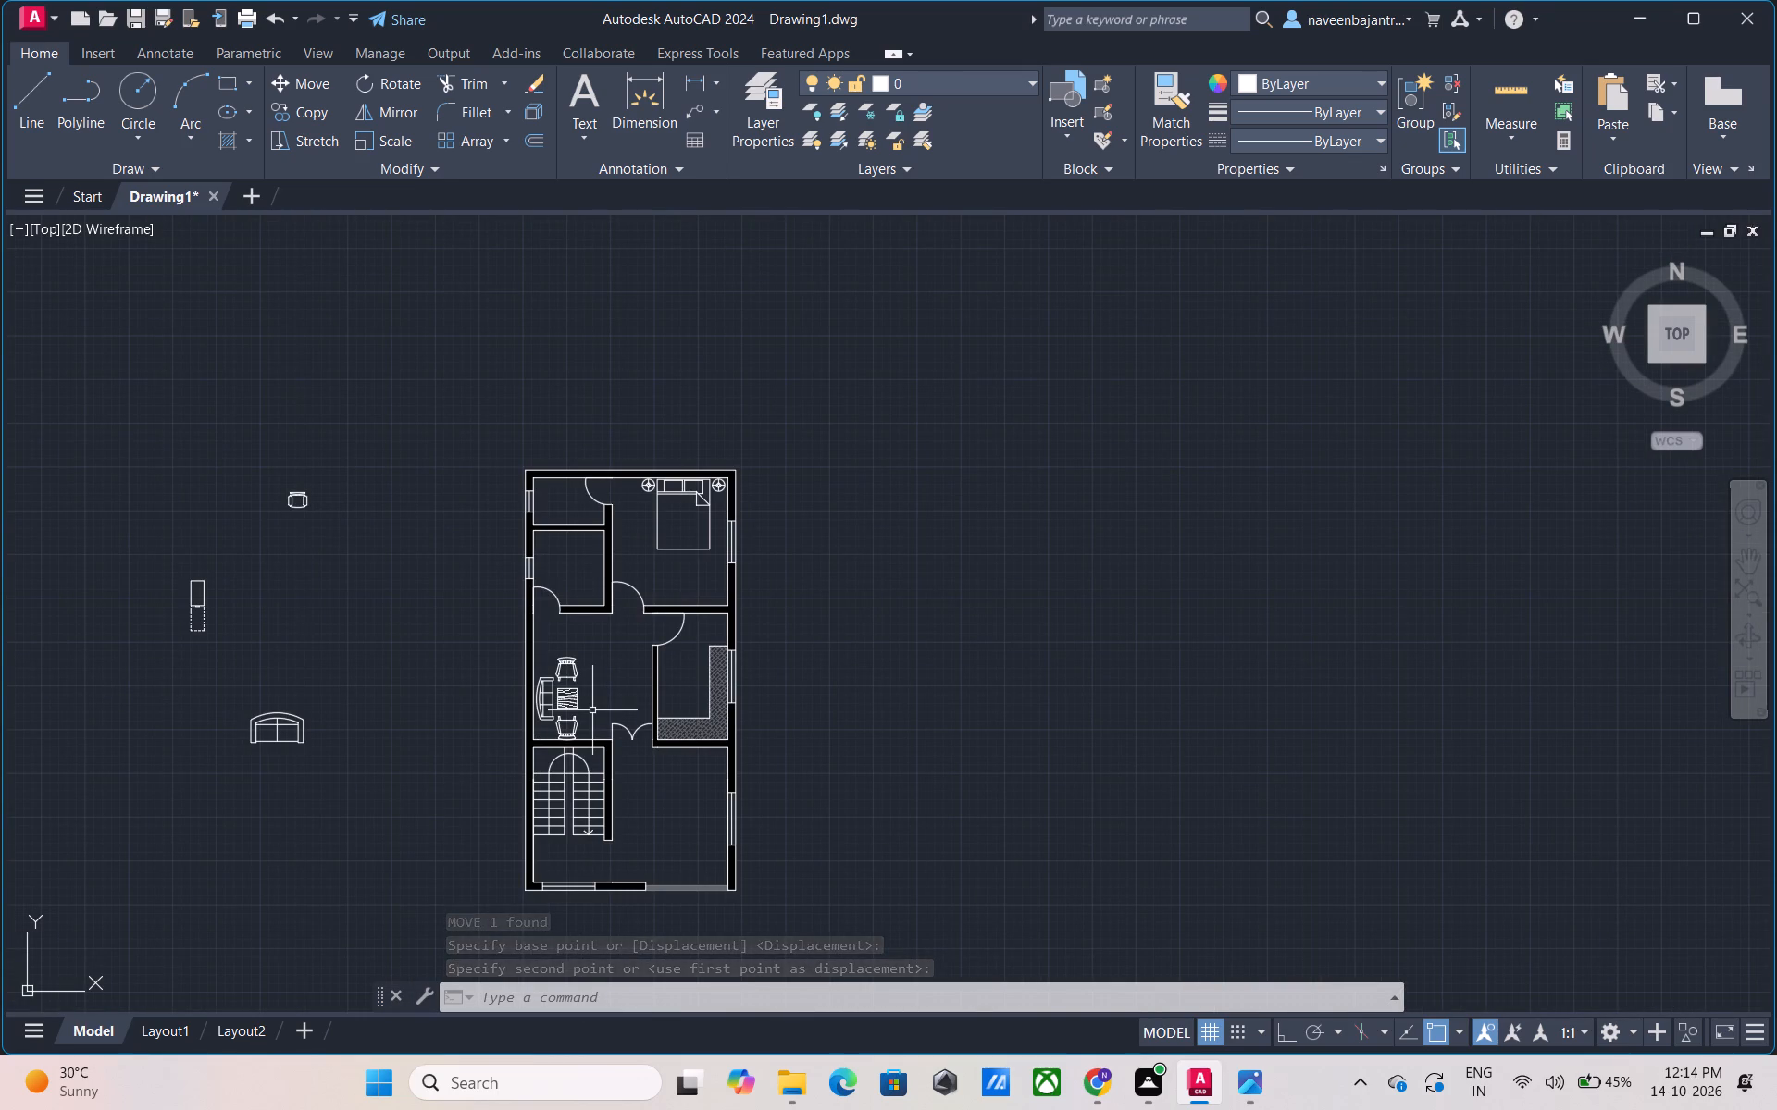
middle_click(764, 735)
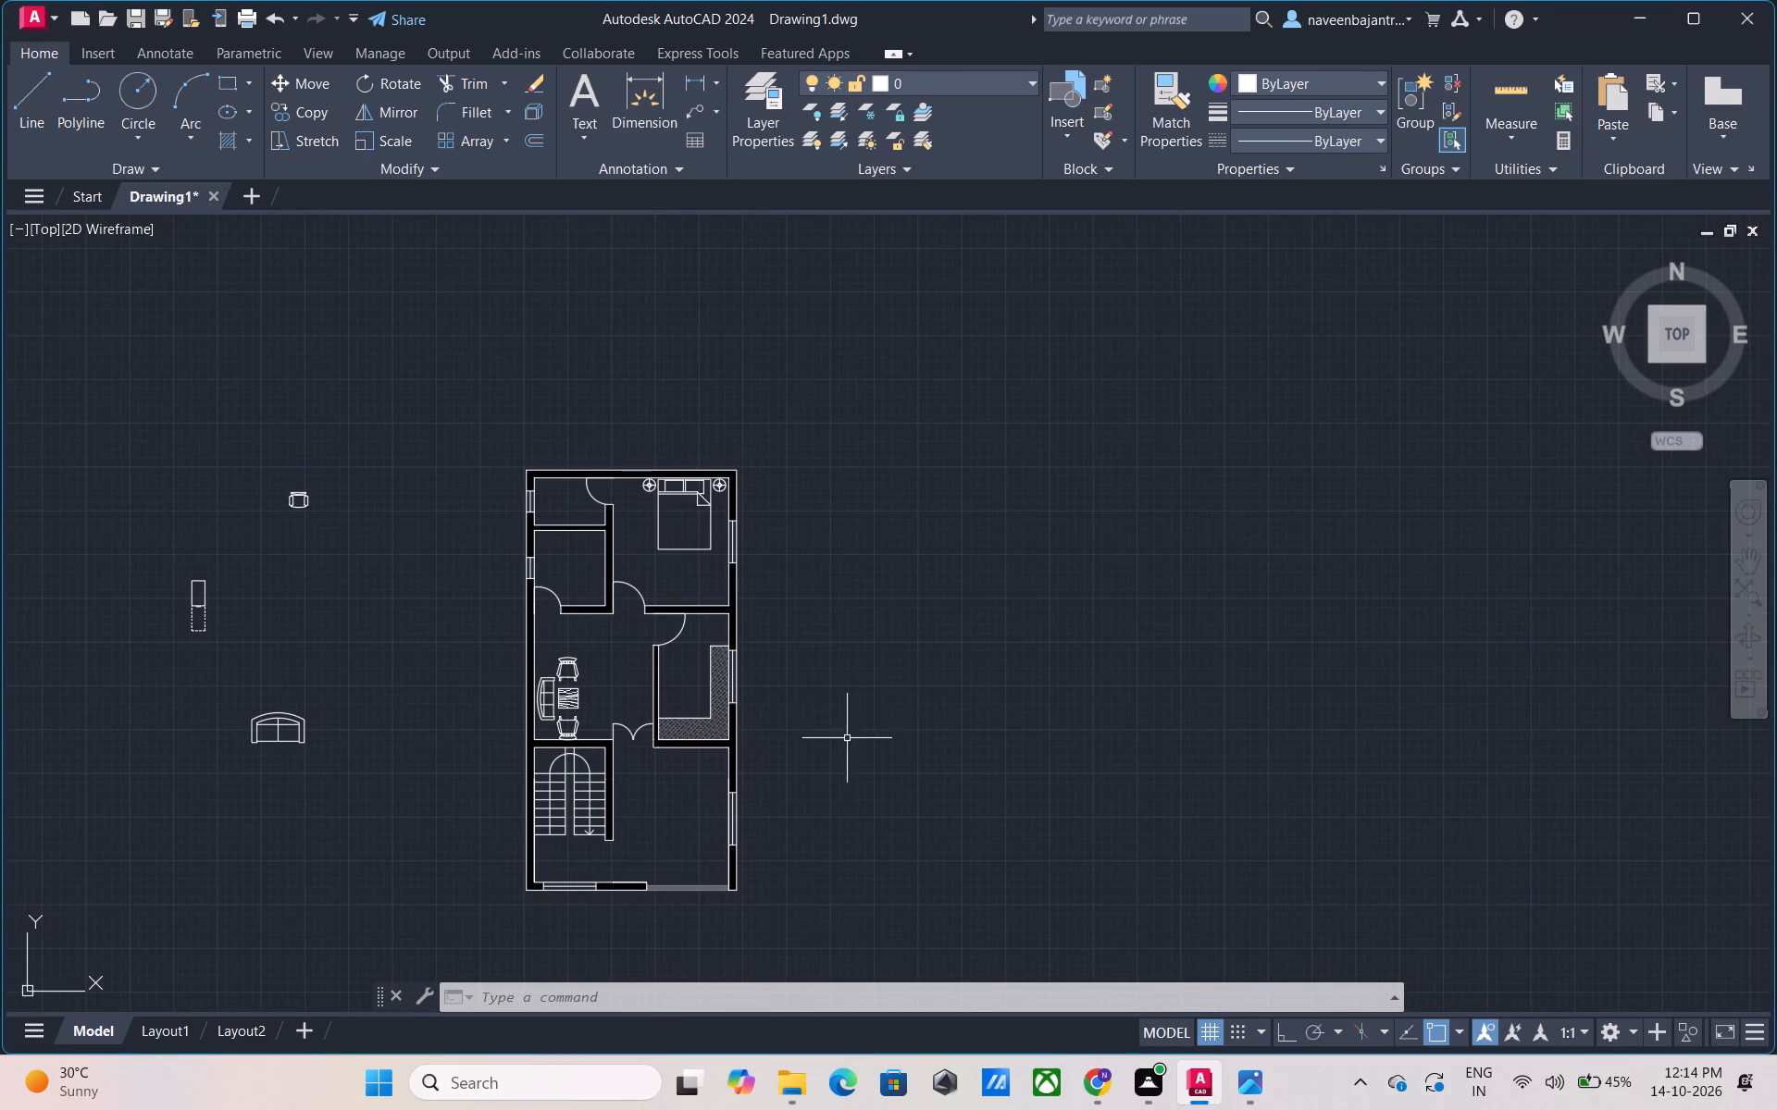
Delete the three leftover blocks outside the plan: the sofa, the narrow partly dashed rectangular block and the chair.
middle_drag(836, 749, 921, 694)
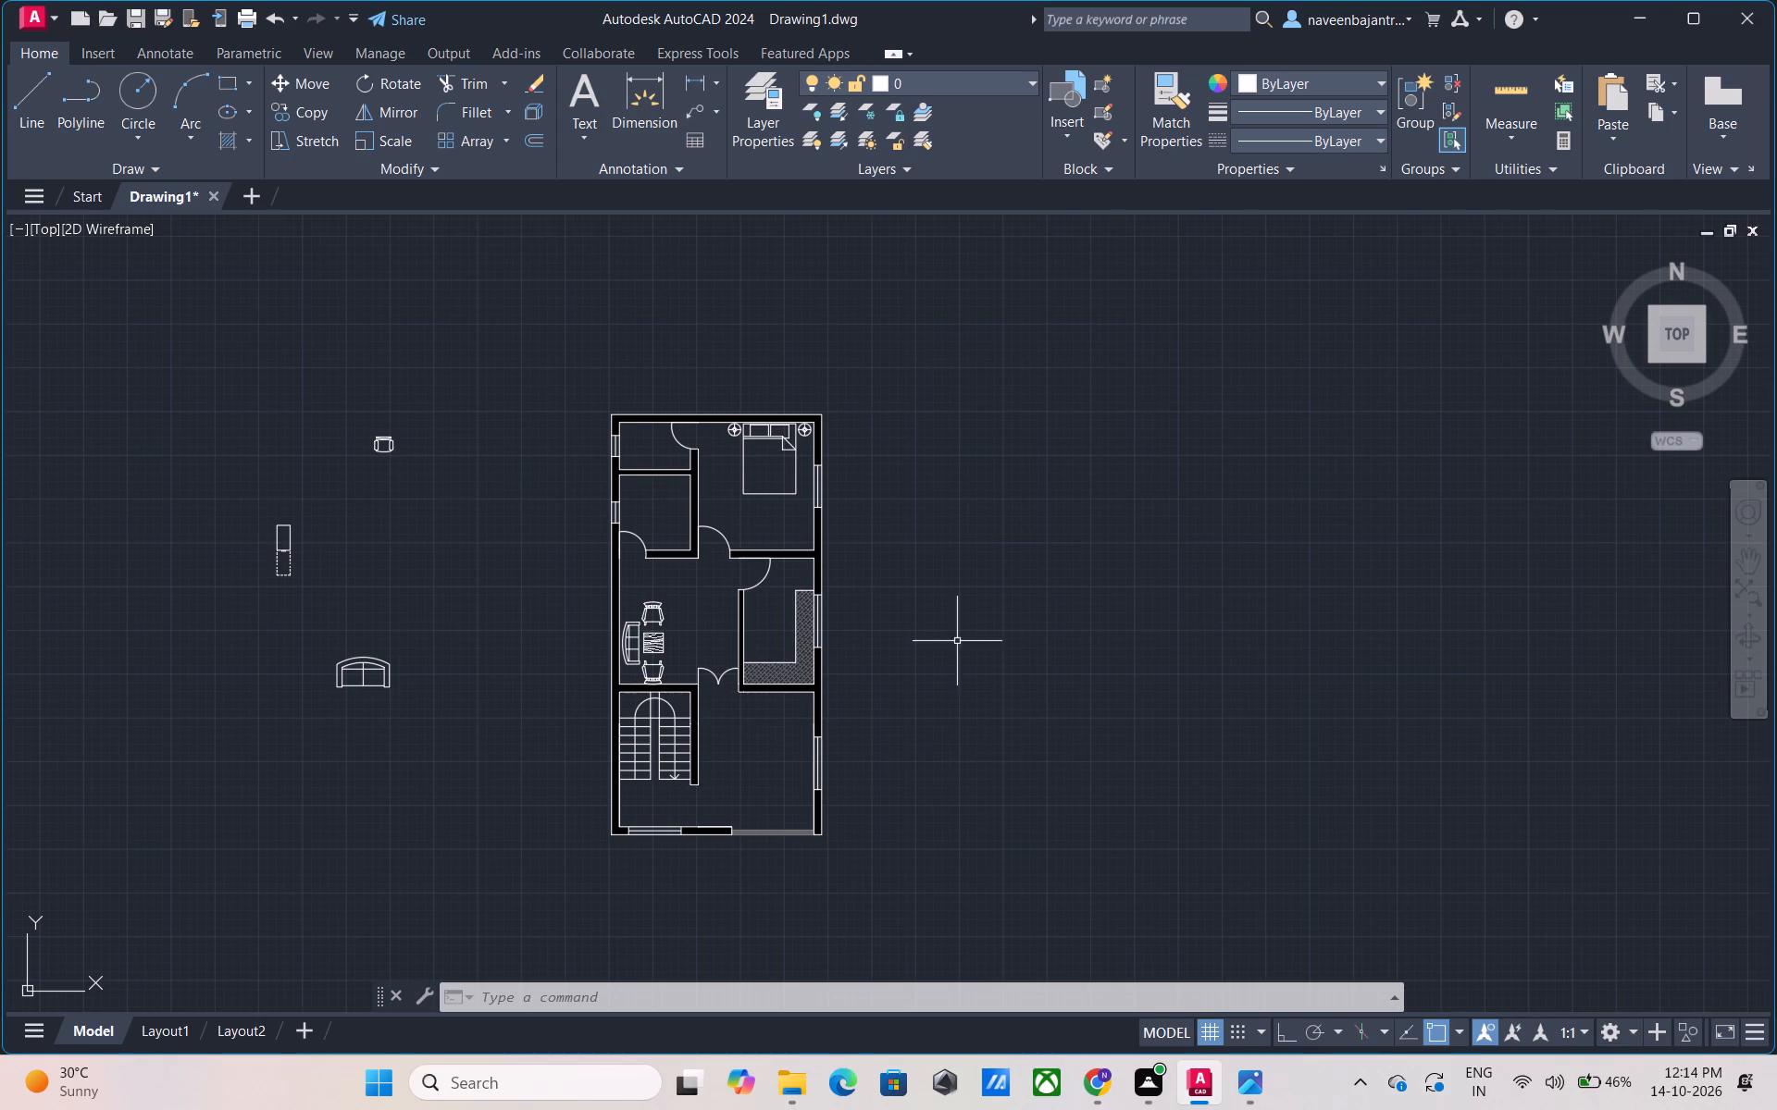
middle_click(944, 586)
click(354, 667)
key(Delete)
click(292, 555)
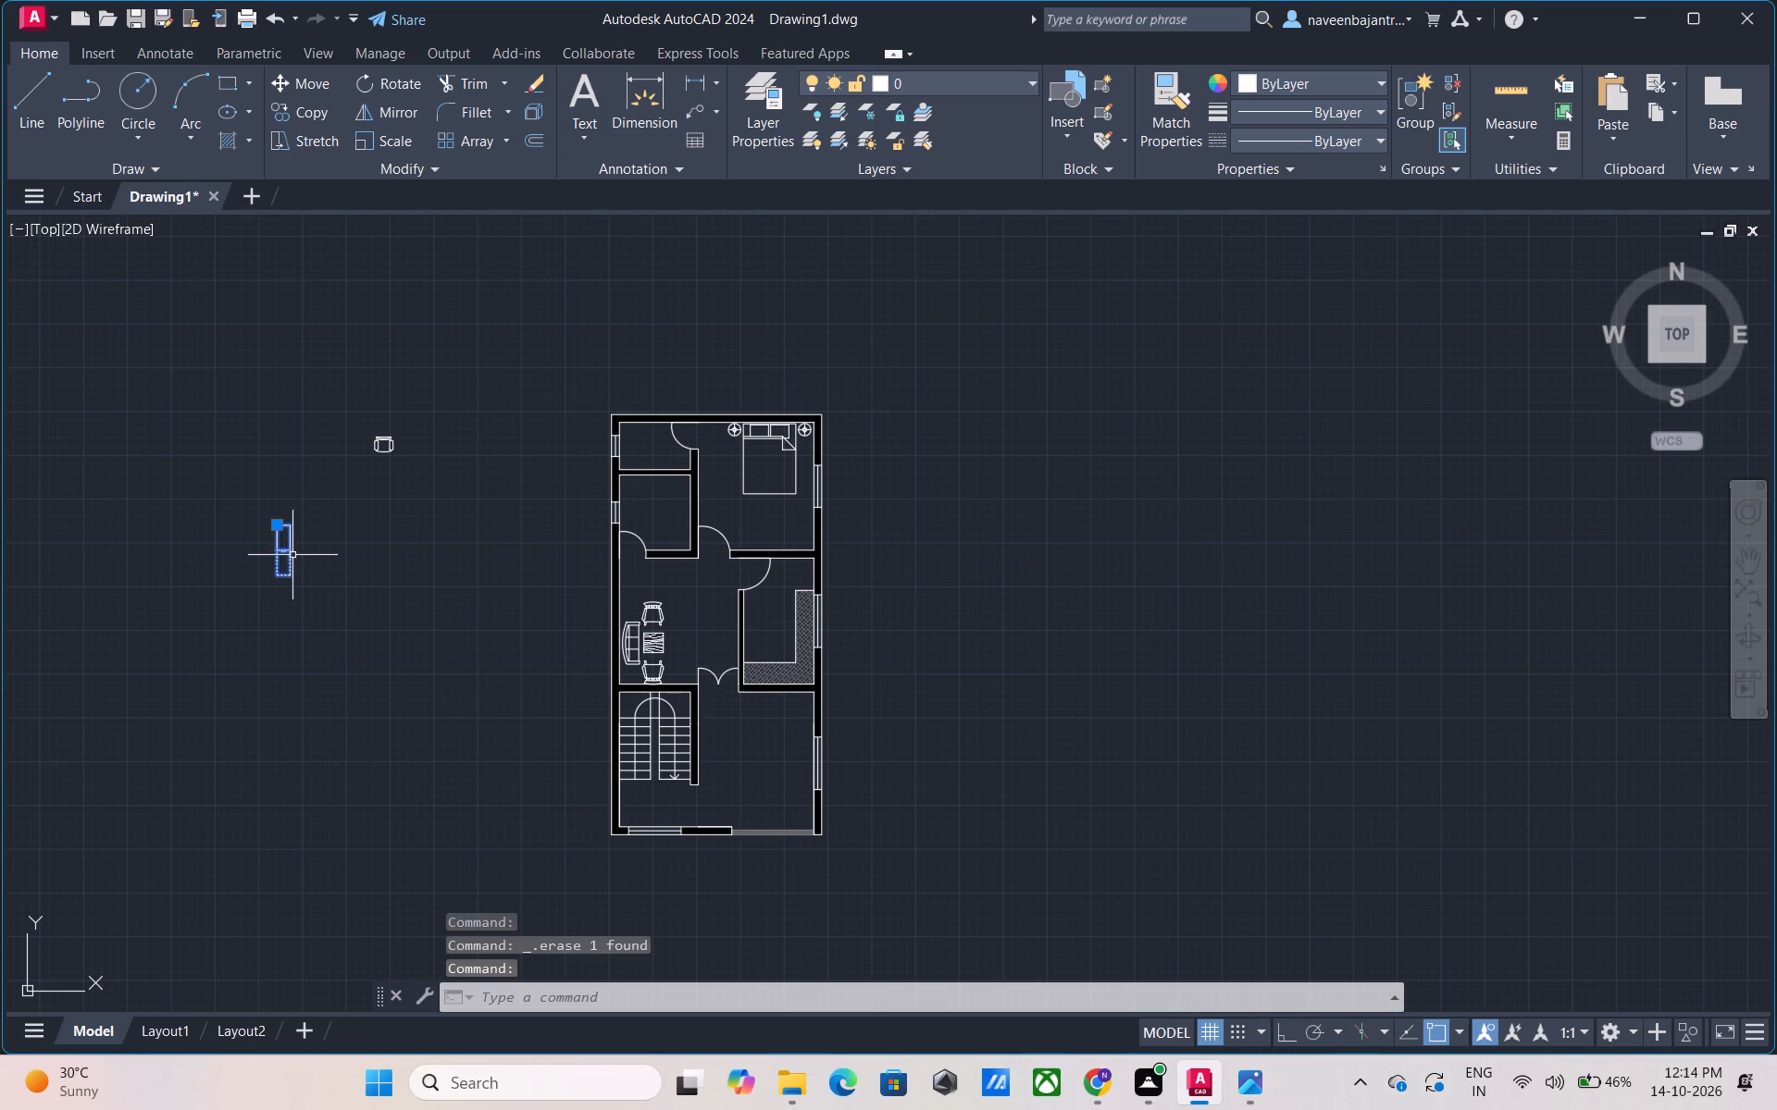
key(Delete)
click(386, 438)
key(Delete)
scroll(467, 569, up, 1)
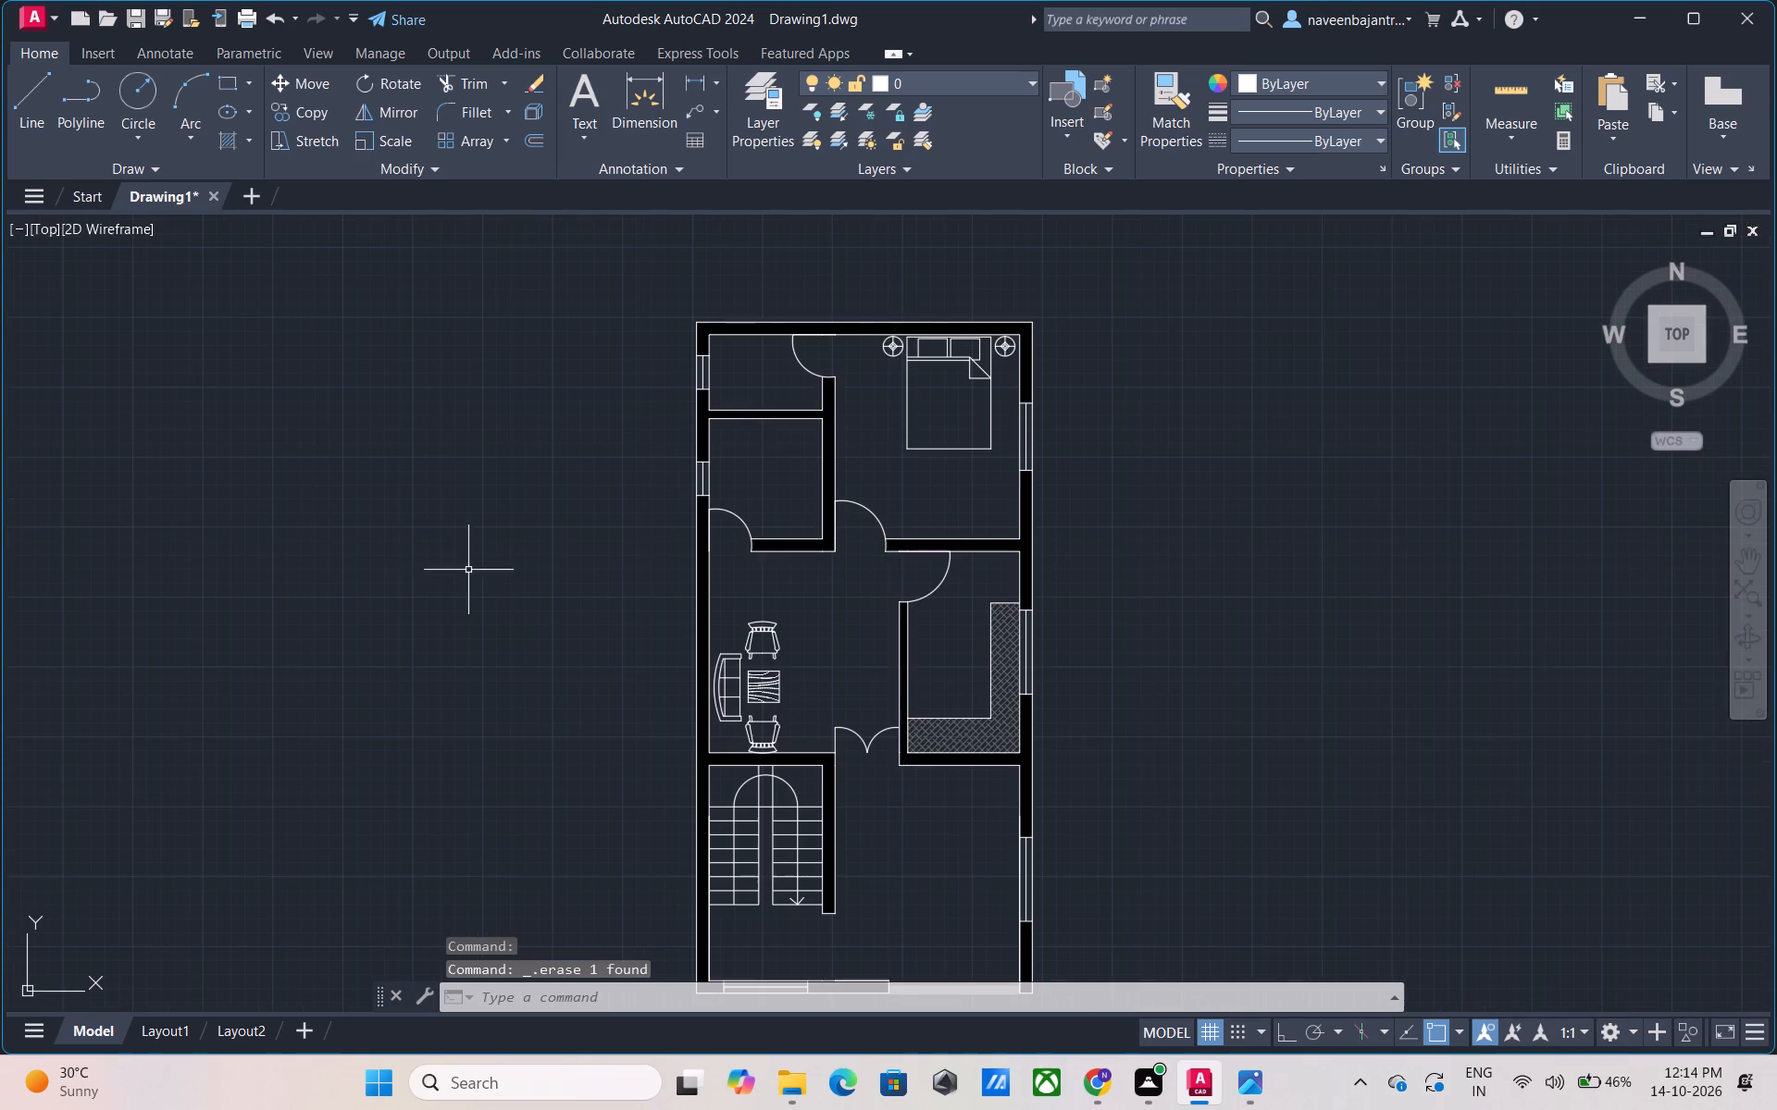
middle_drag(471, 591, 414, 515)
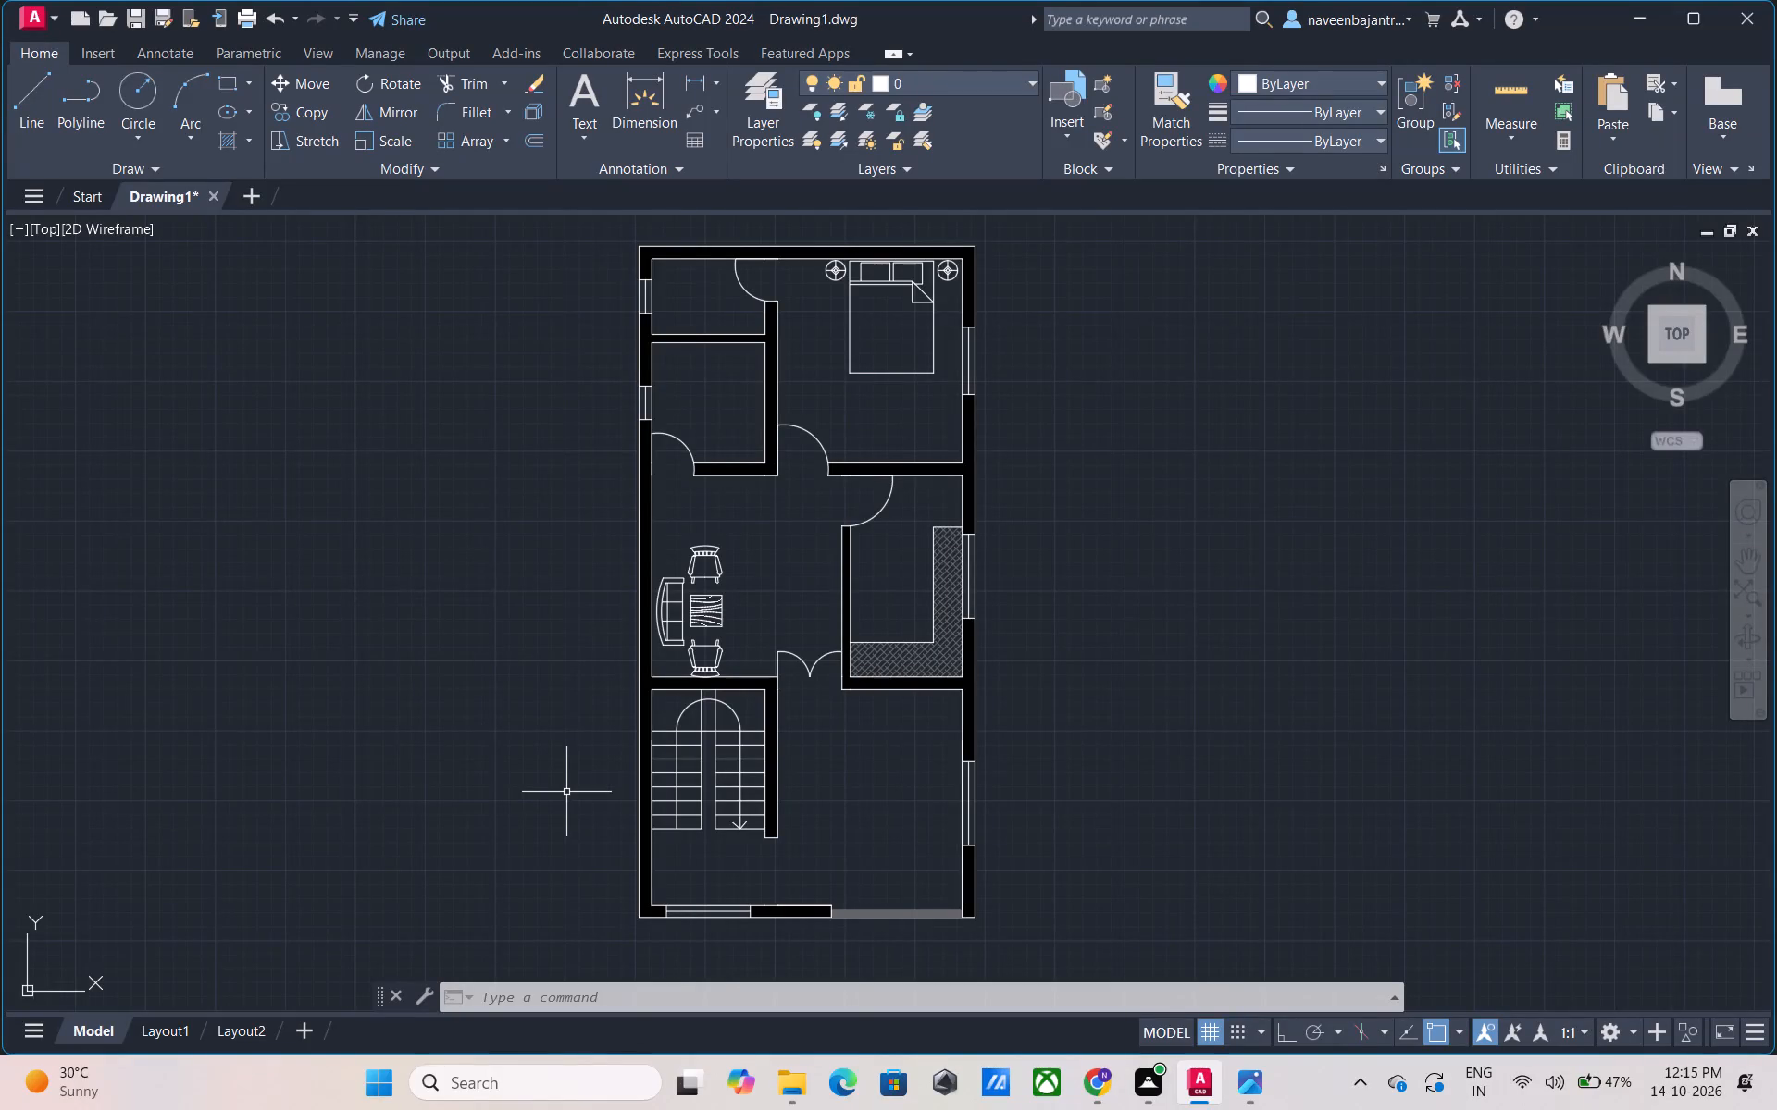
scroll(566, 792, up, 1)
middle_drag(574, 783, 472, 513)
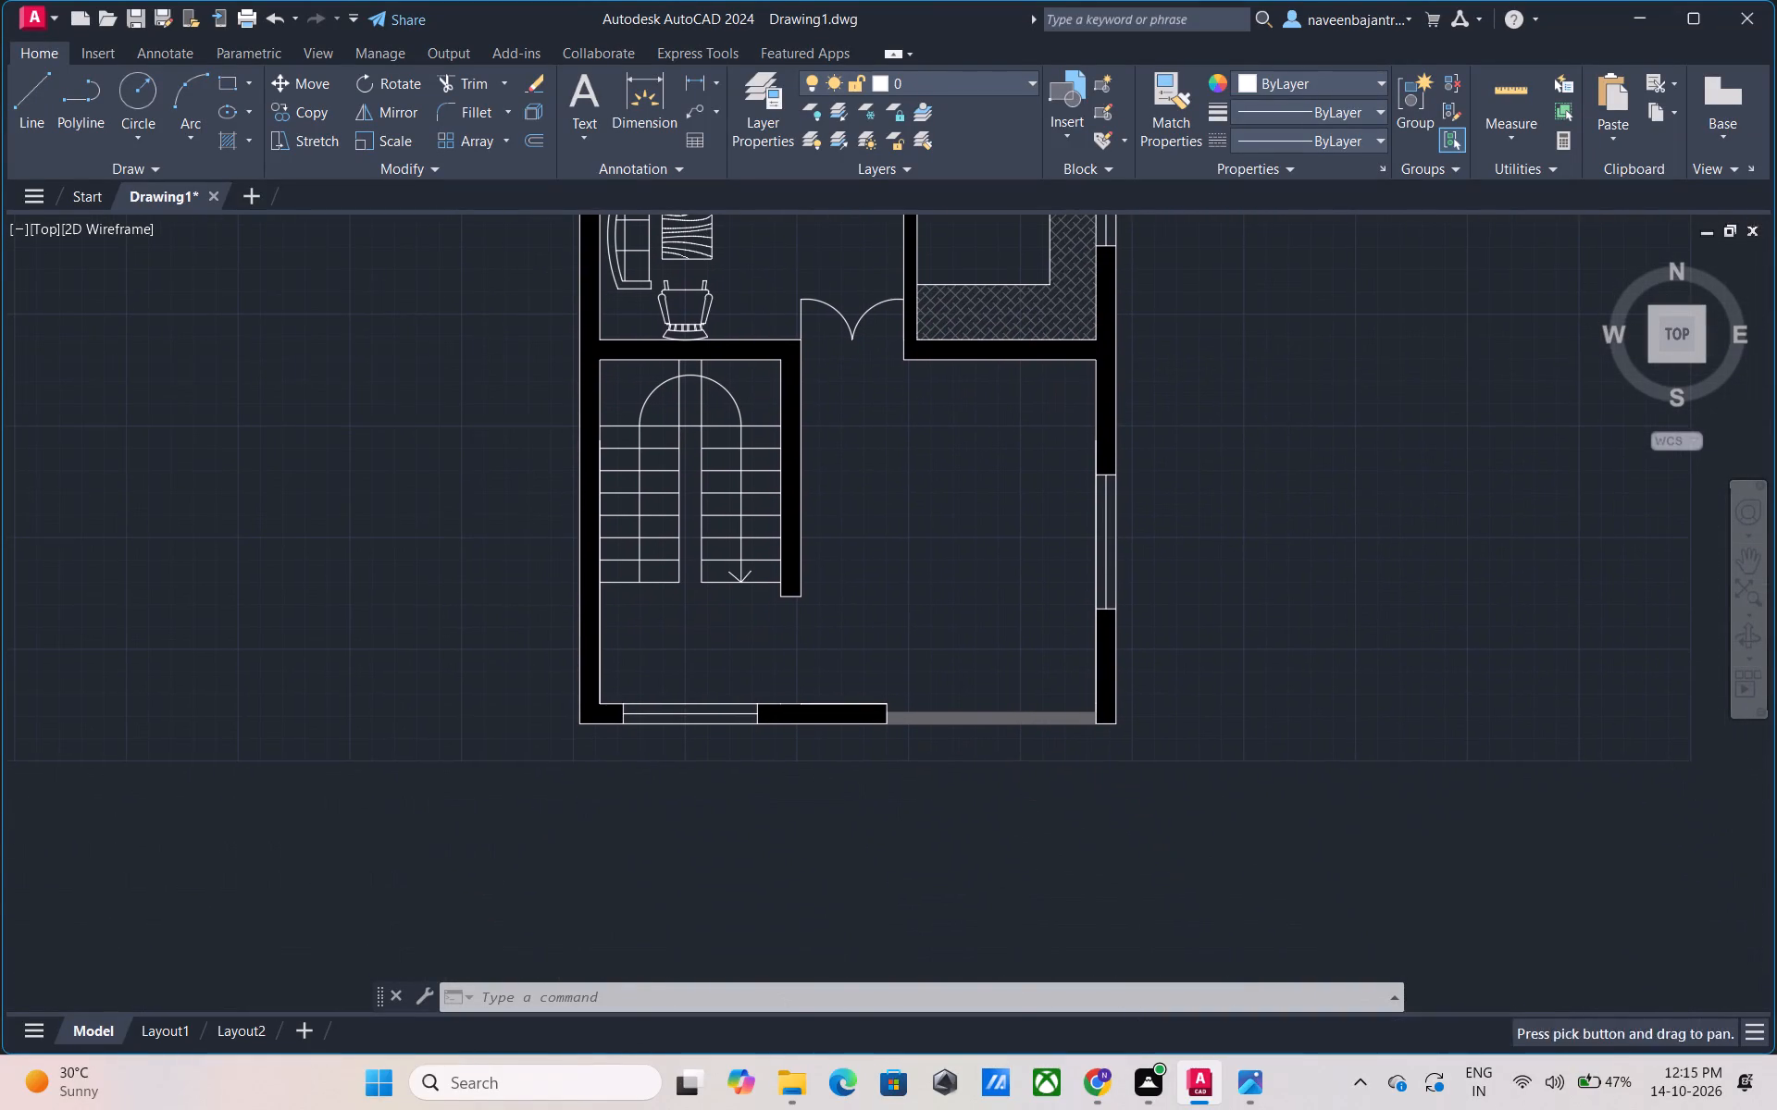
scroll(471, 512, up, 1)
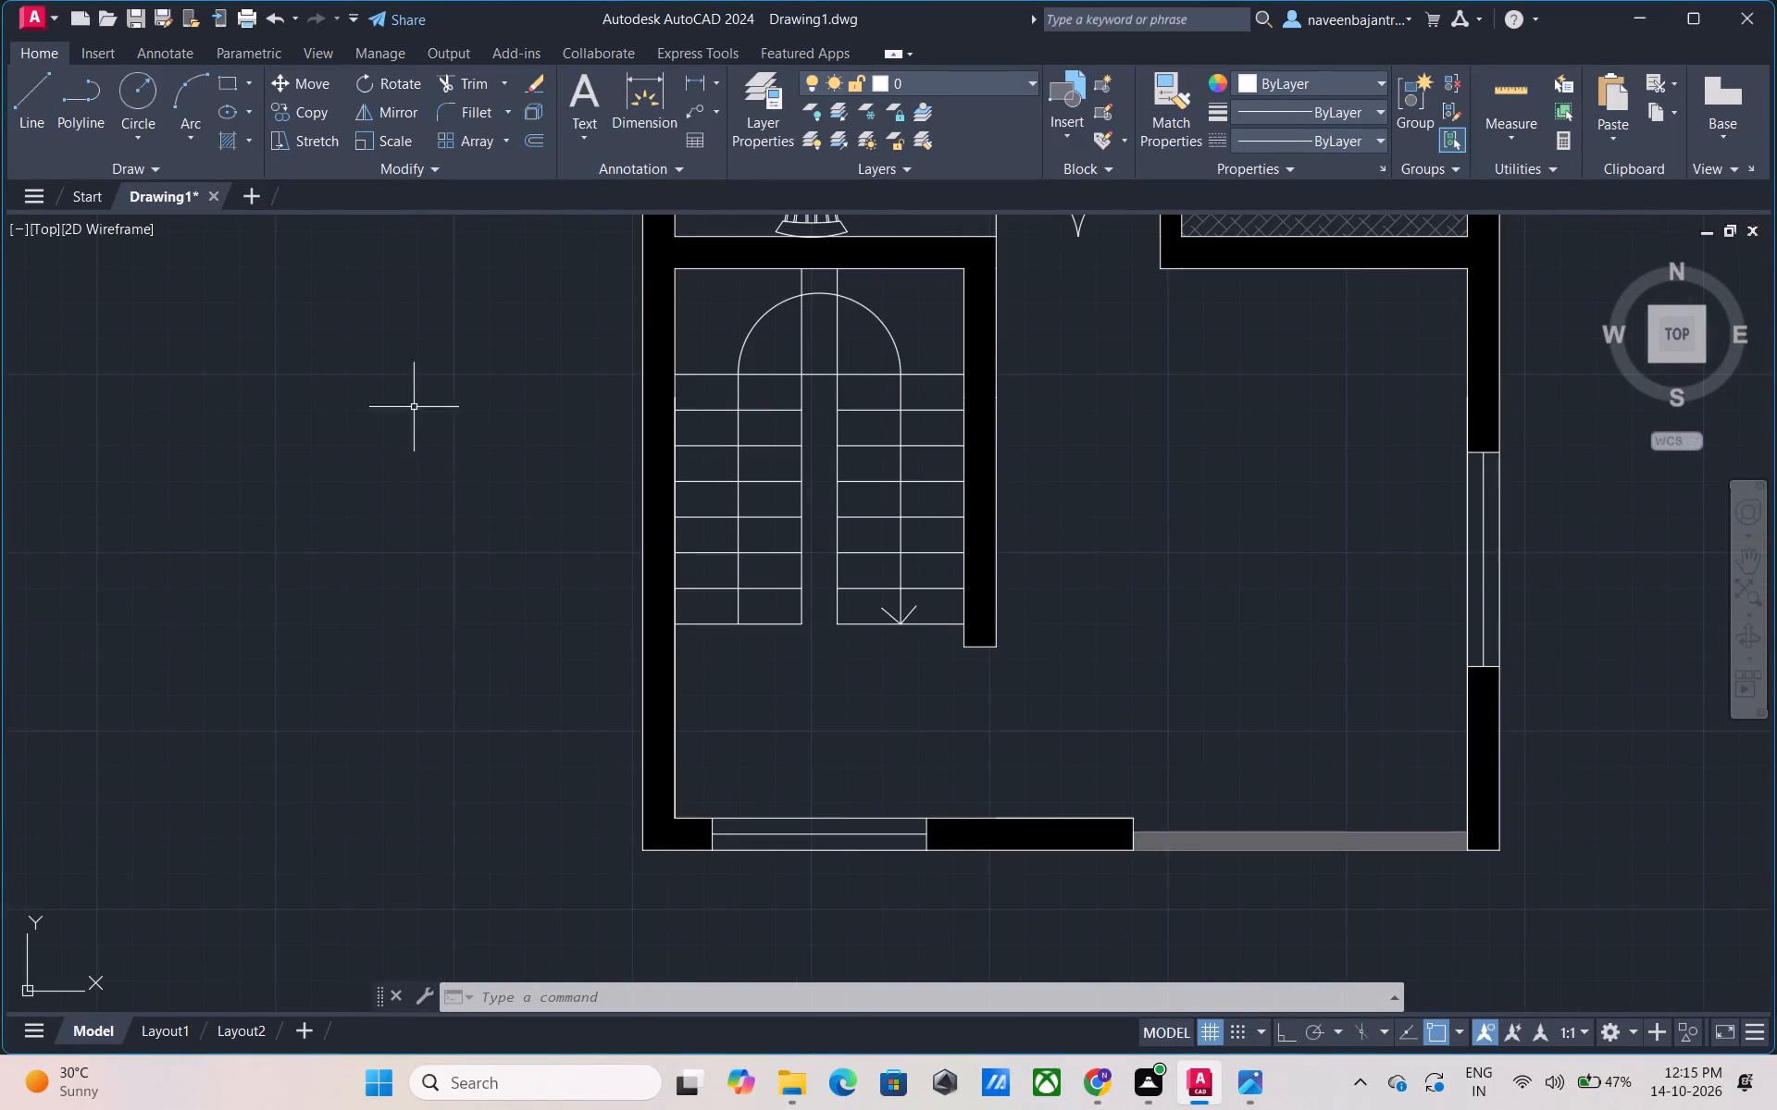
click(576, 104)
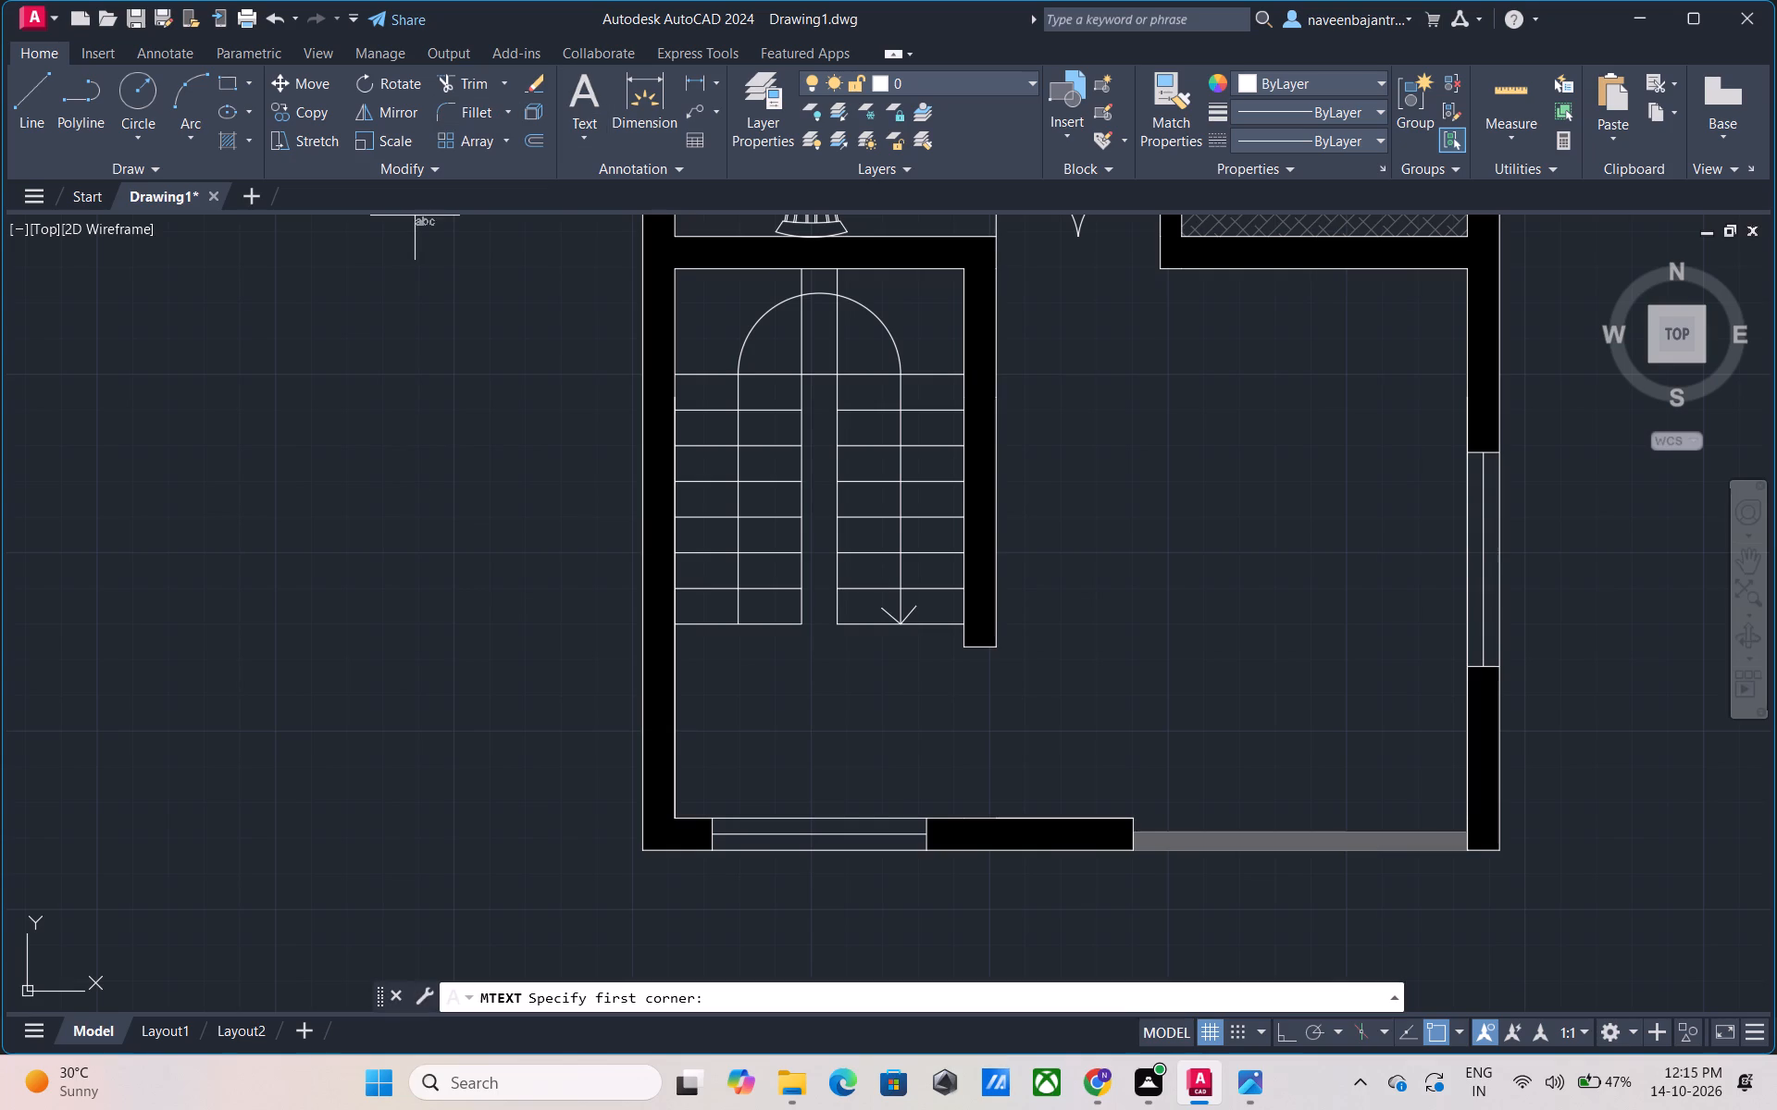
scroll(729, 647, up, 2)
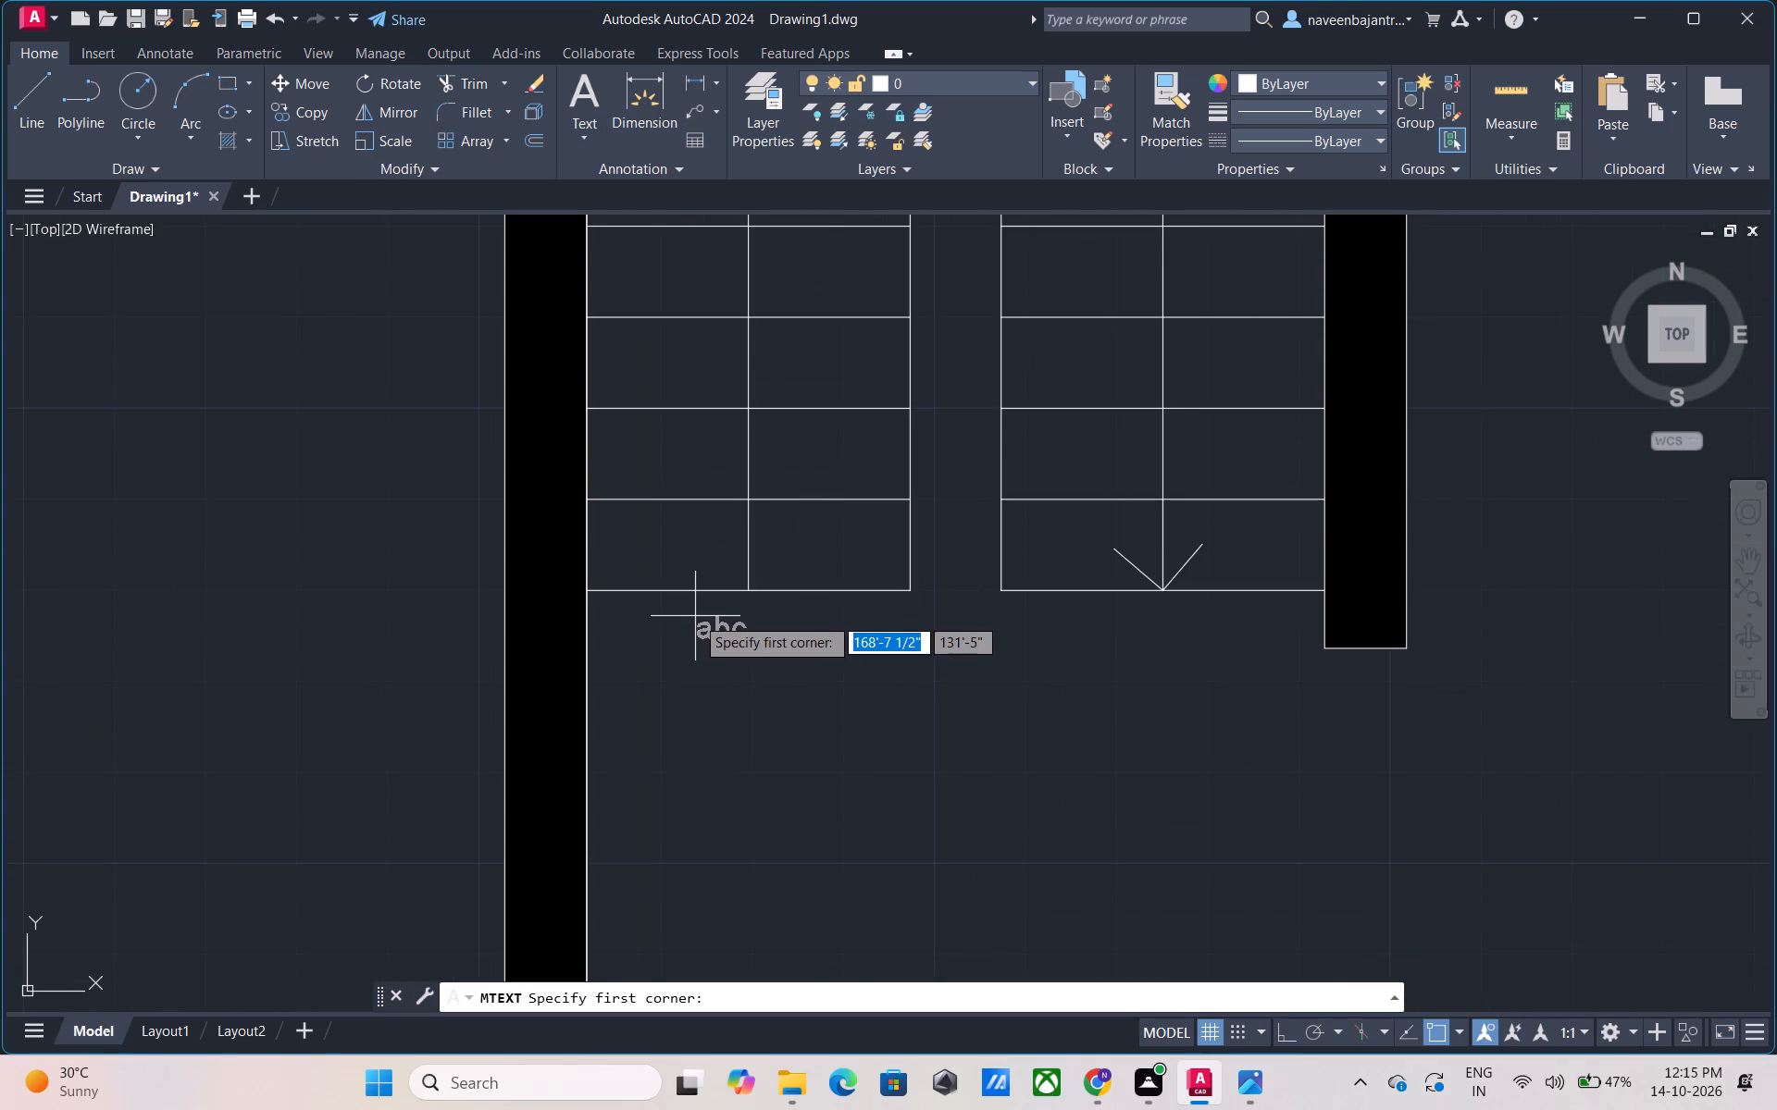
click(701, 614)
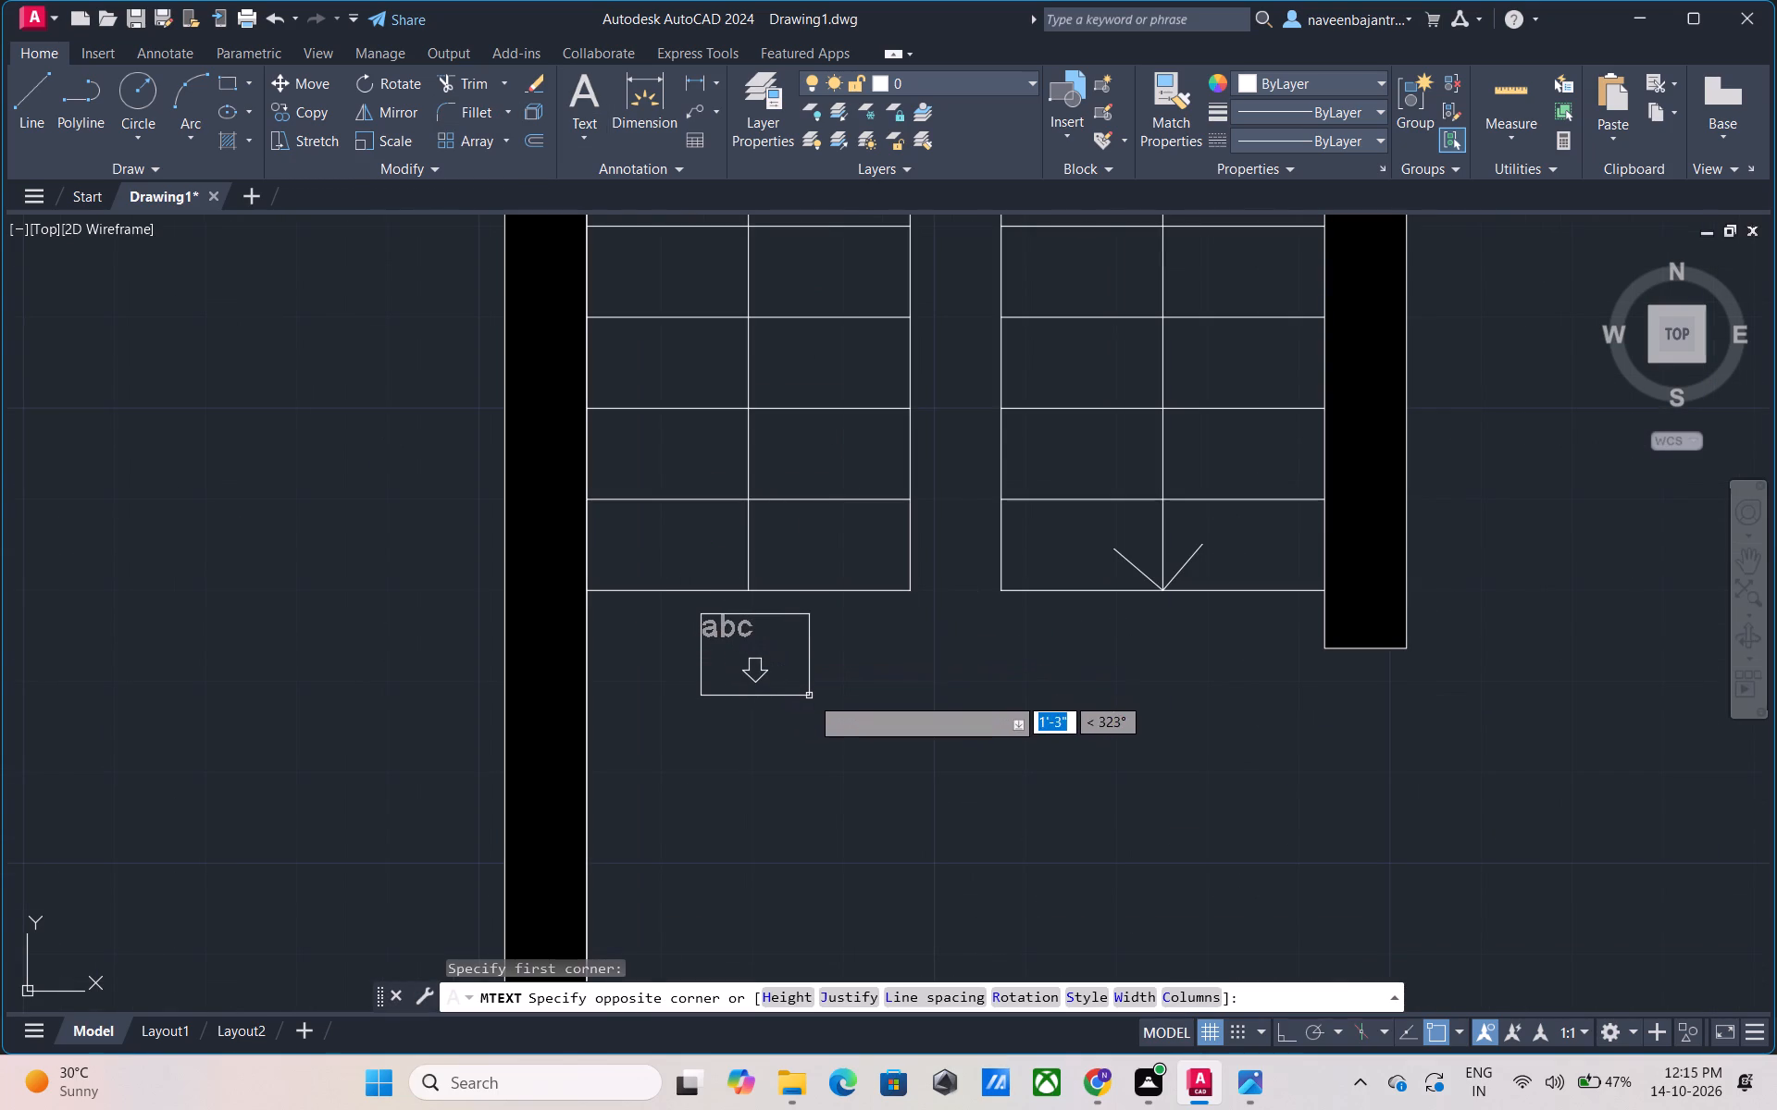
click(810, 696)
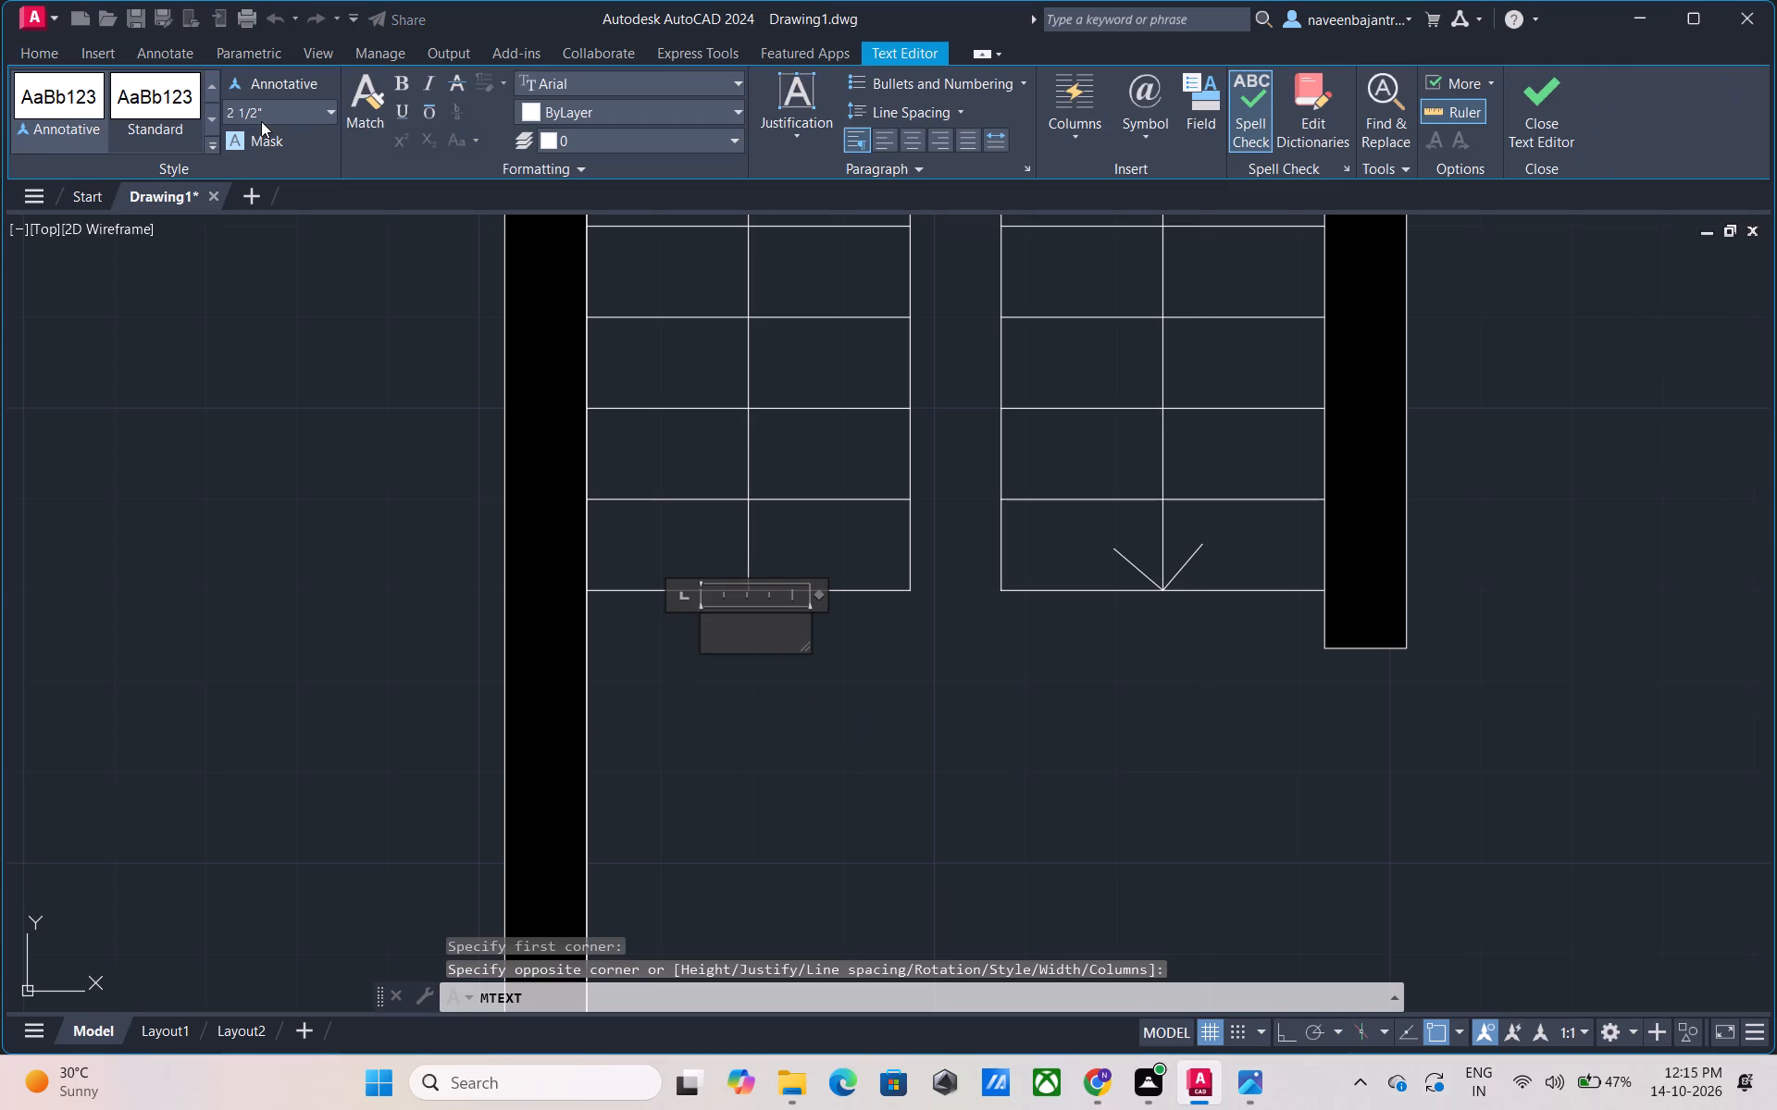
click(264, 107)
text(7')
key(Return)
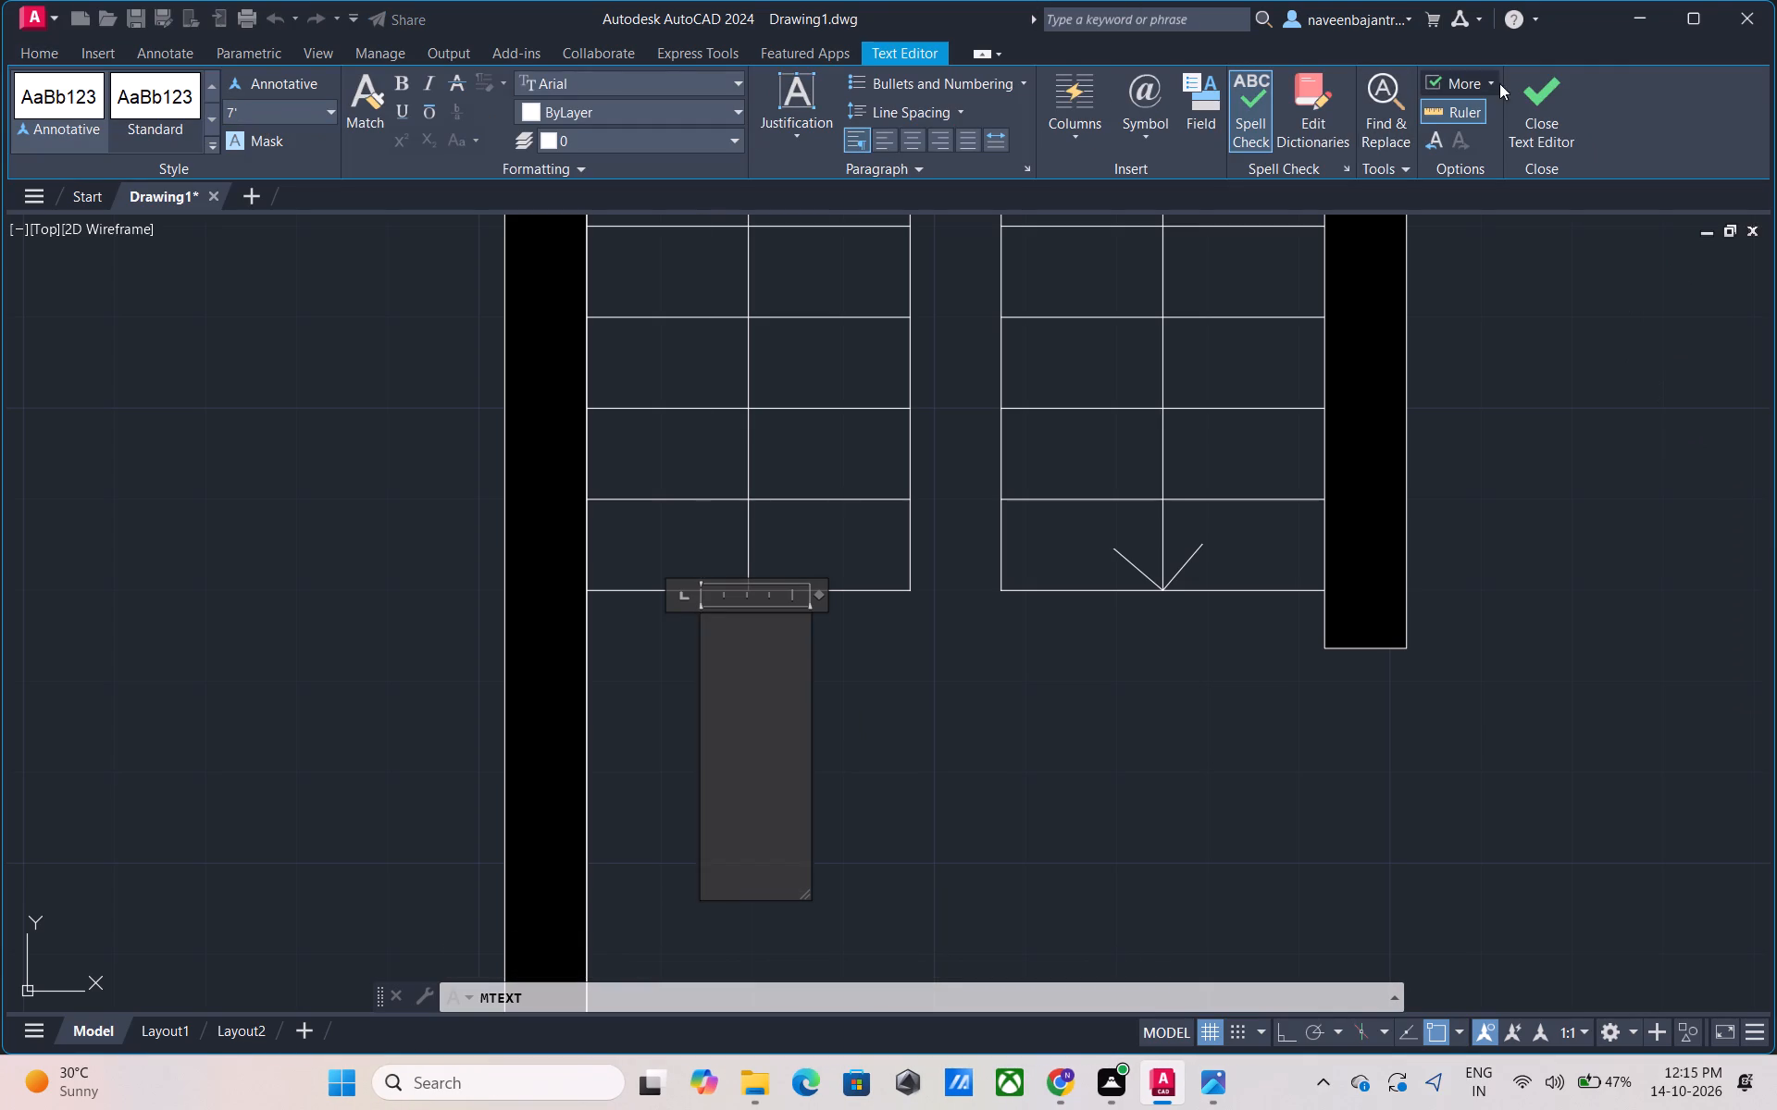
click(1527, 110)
Add multiline text UP, 7" high, bold and centred, just below the stair flight that has no arrowhead.
scroll(872, 447, down, 1)
click(589, 105)
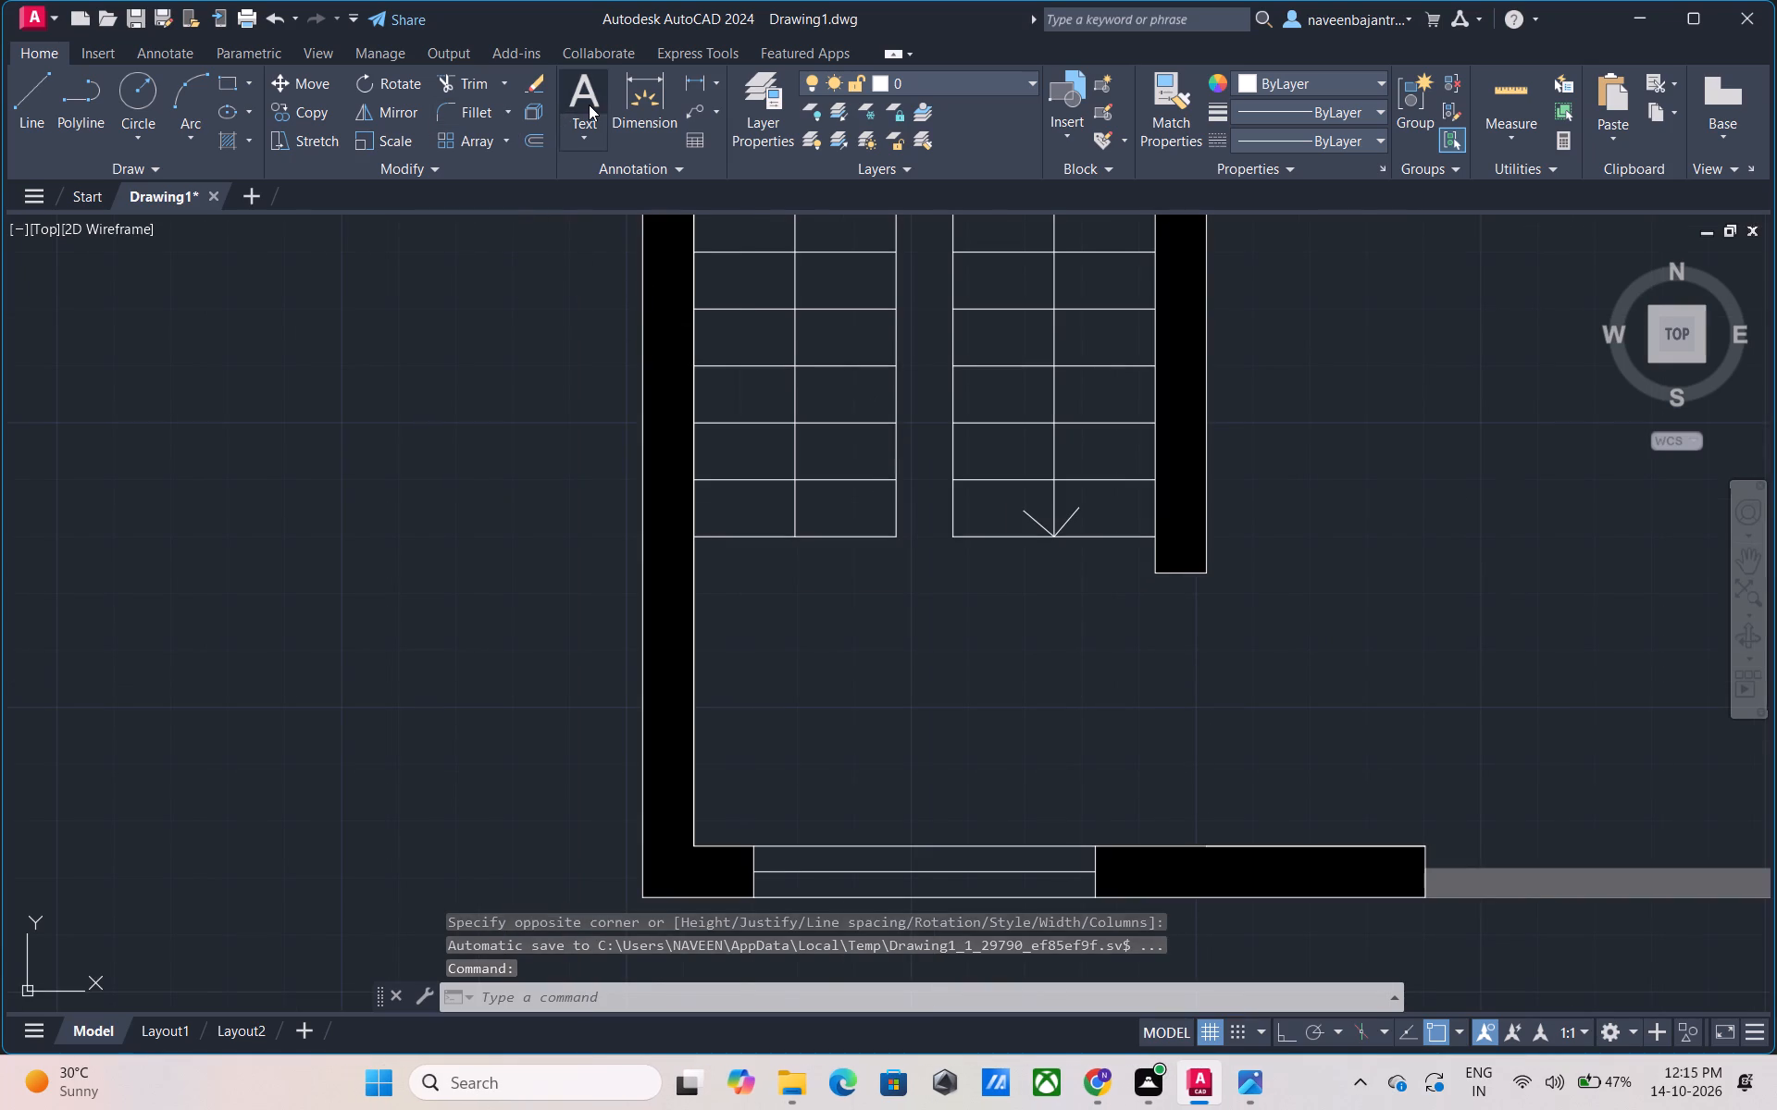
click(754, 563)
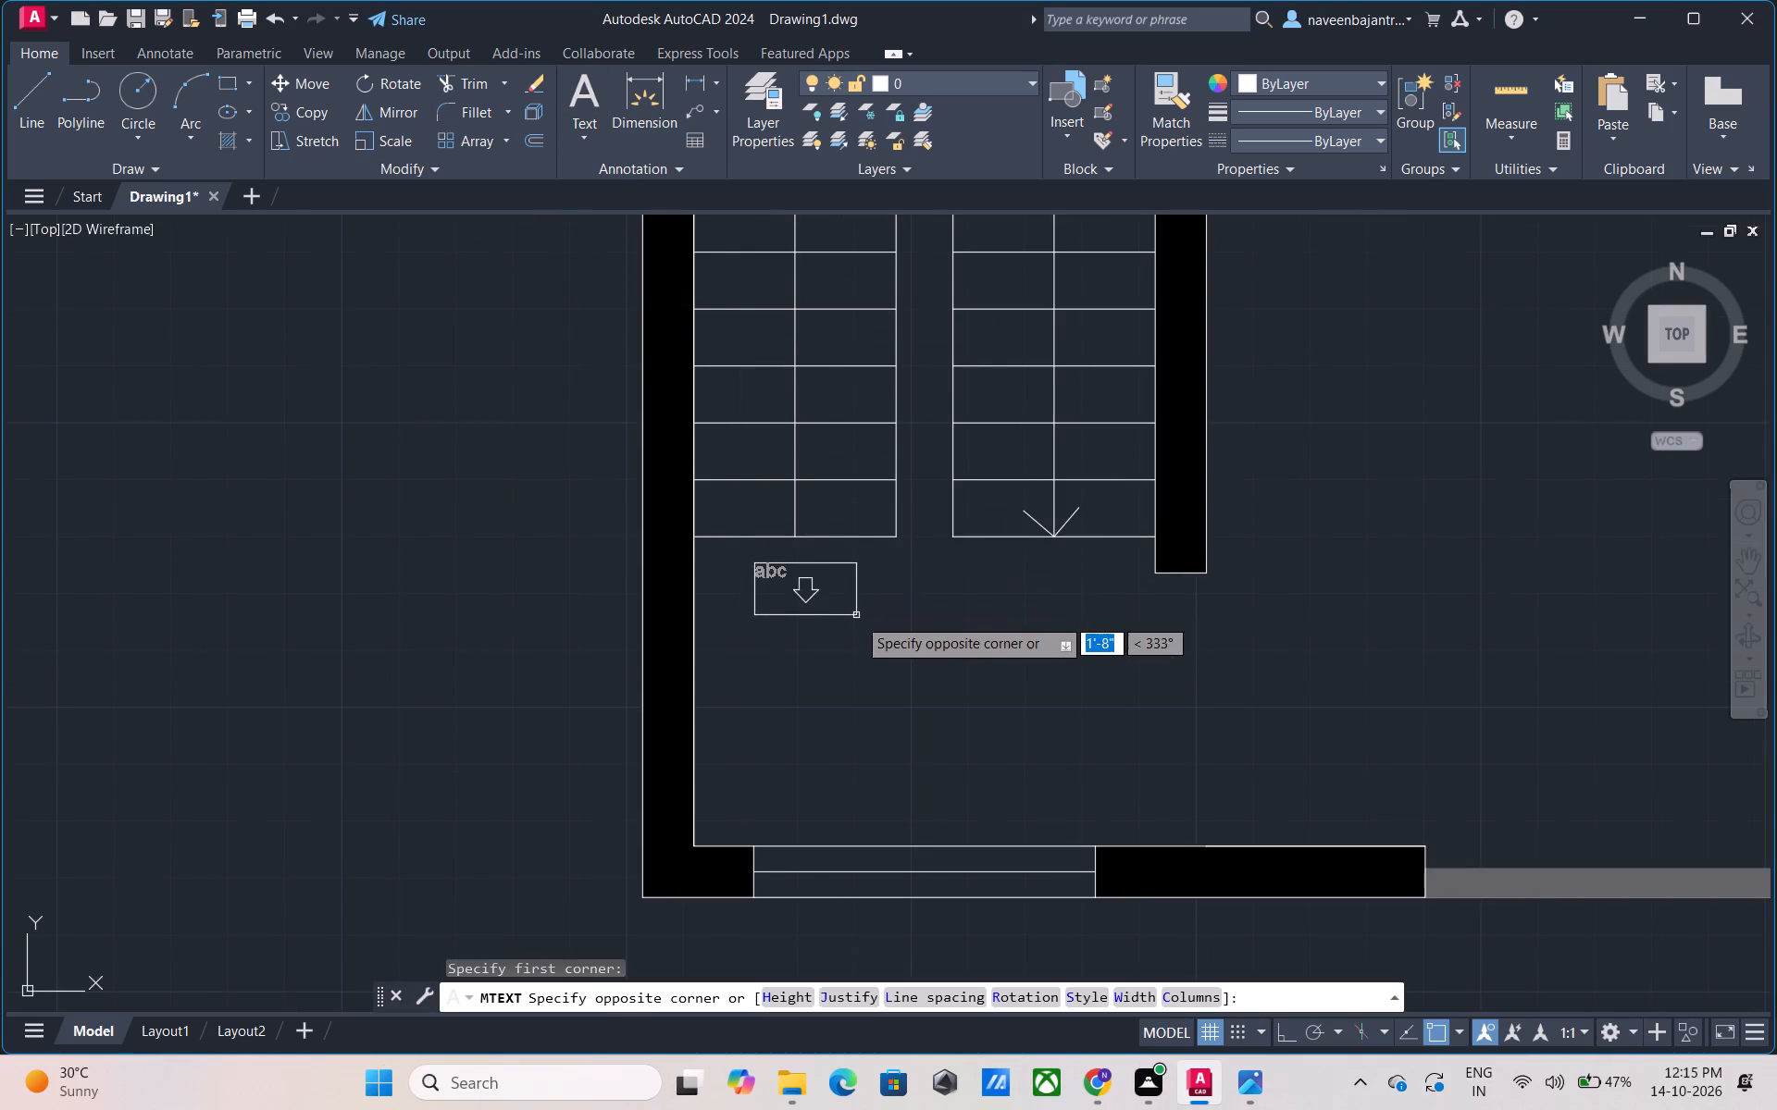
click(869, 615)
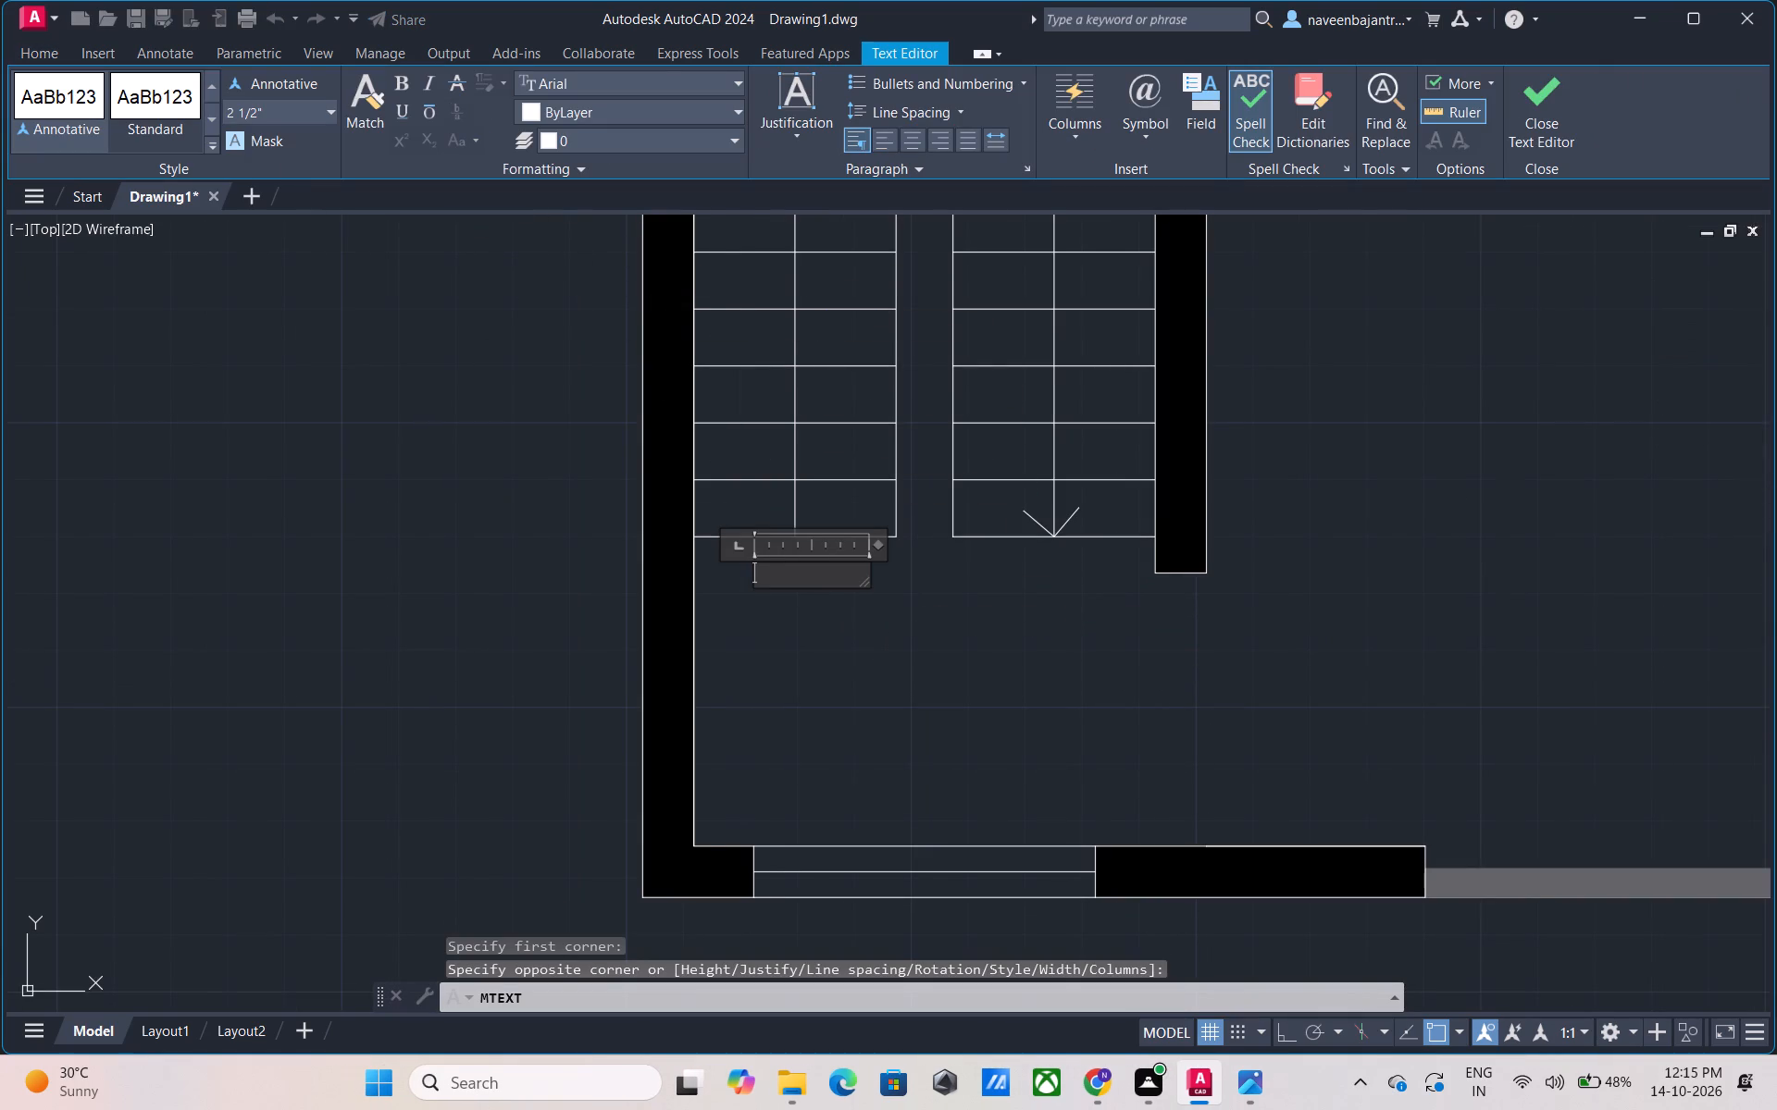
click(276, 118)
key(7)
key(shift+quotedbl)
key(Return)
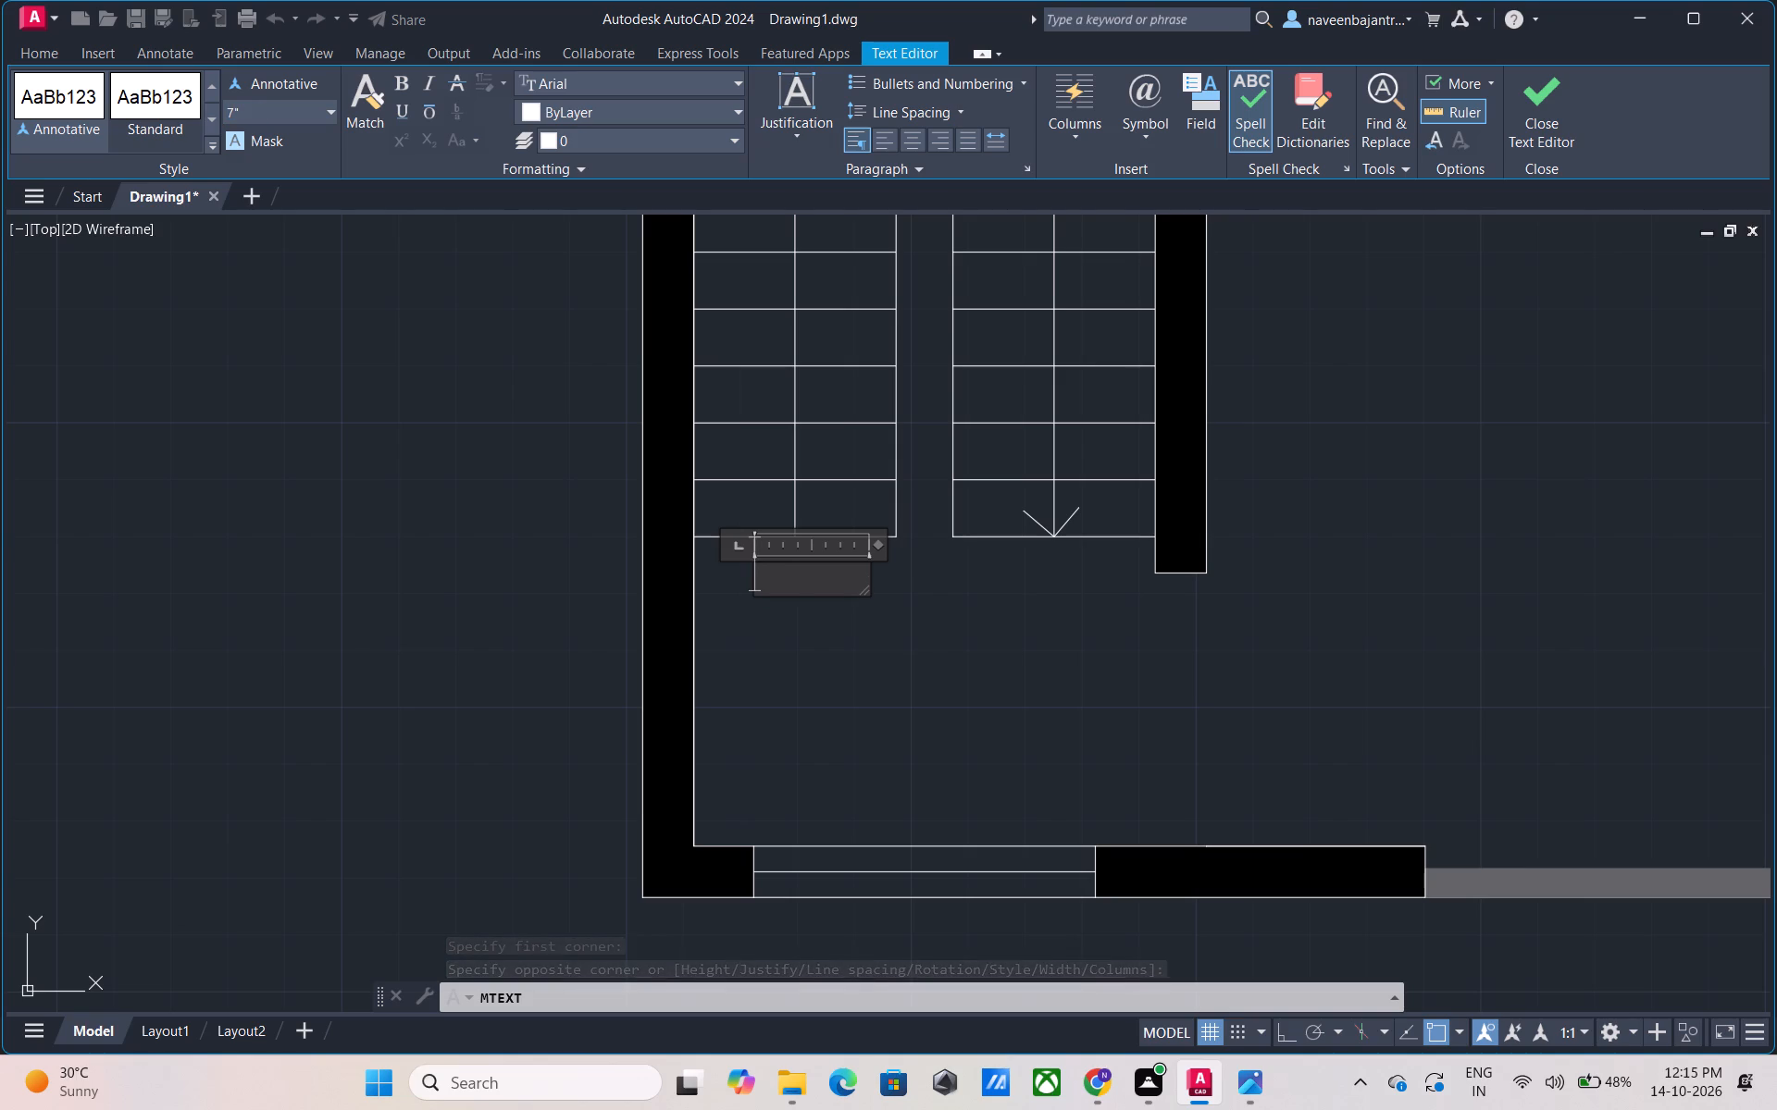
text(UP)
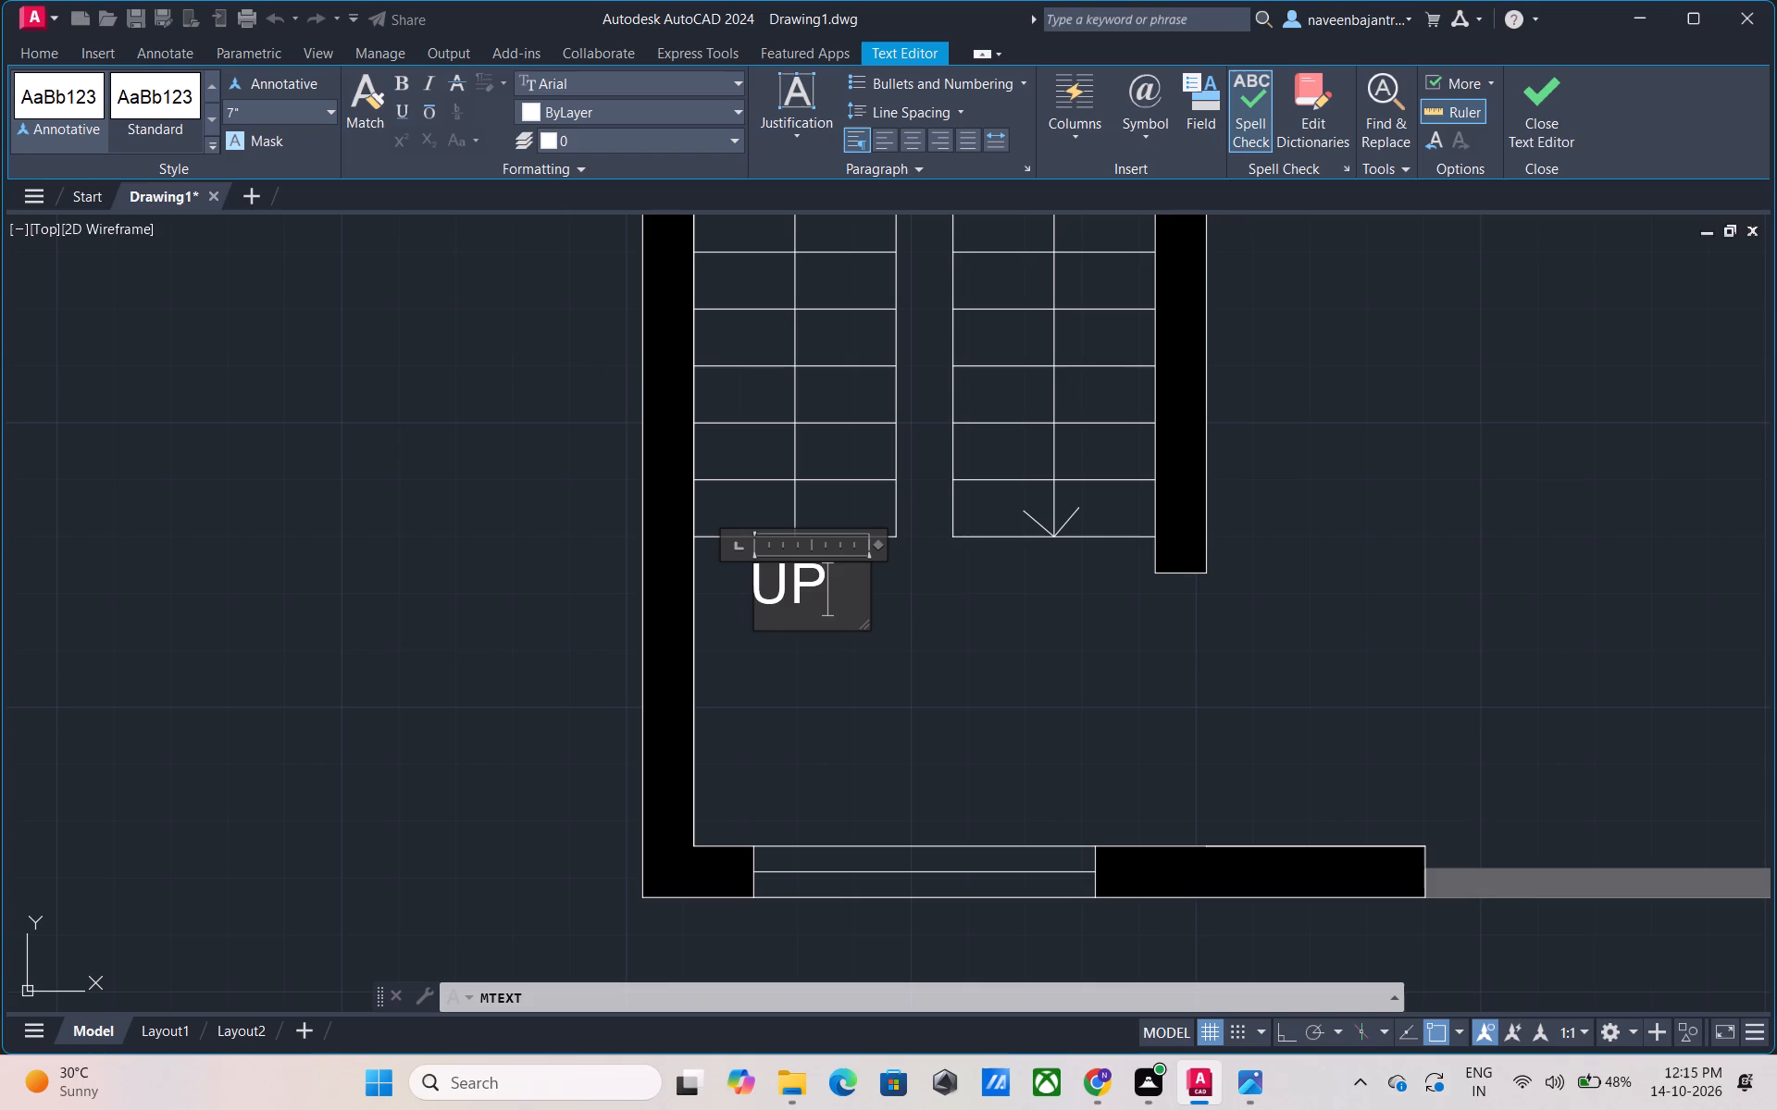
drag(835, 592, 757, 600)
click(404, 89)
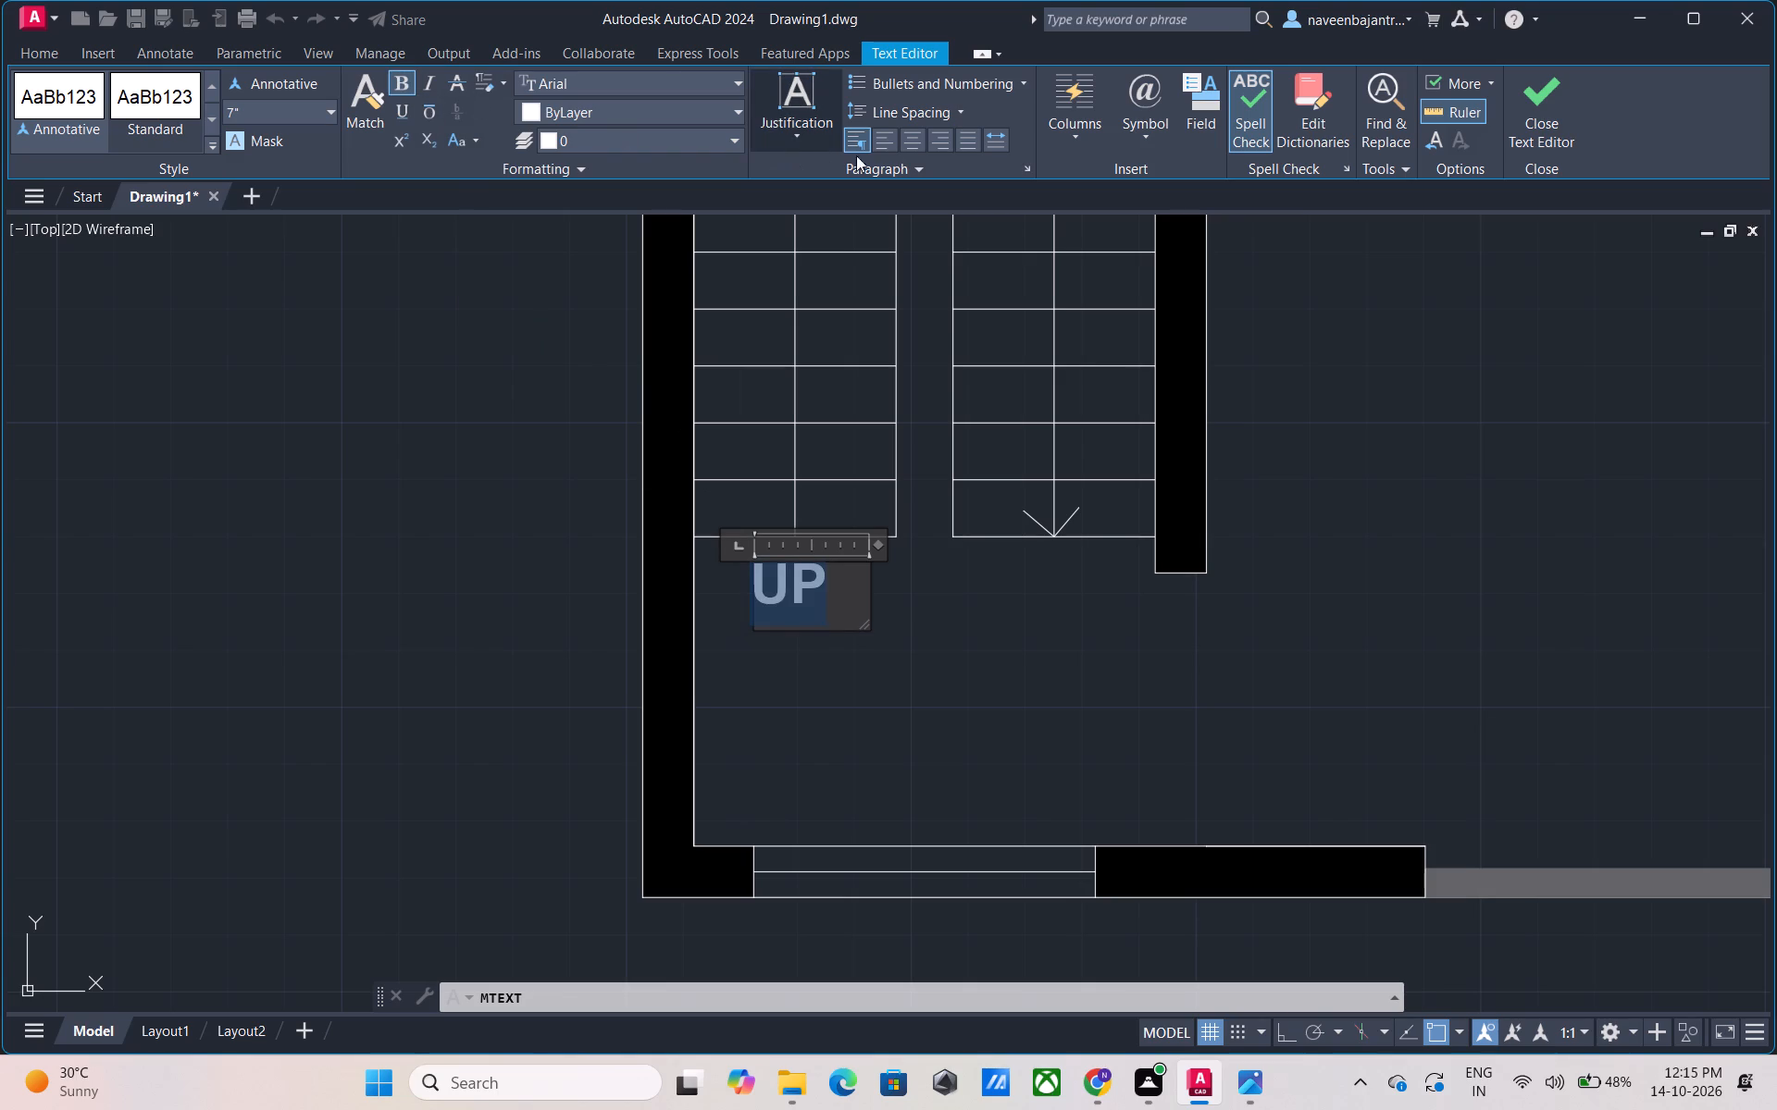
click(921, 143)
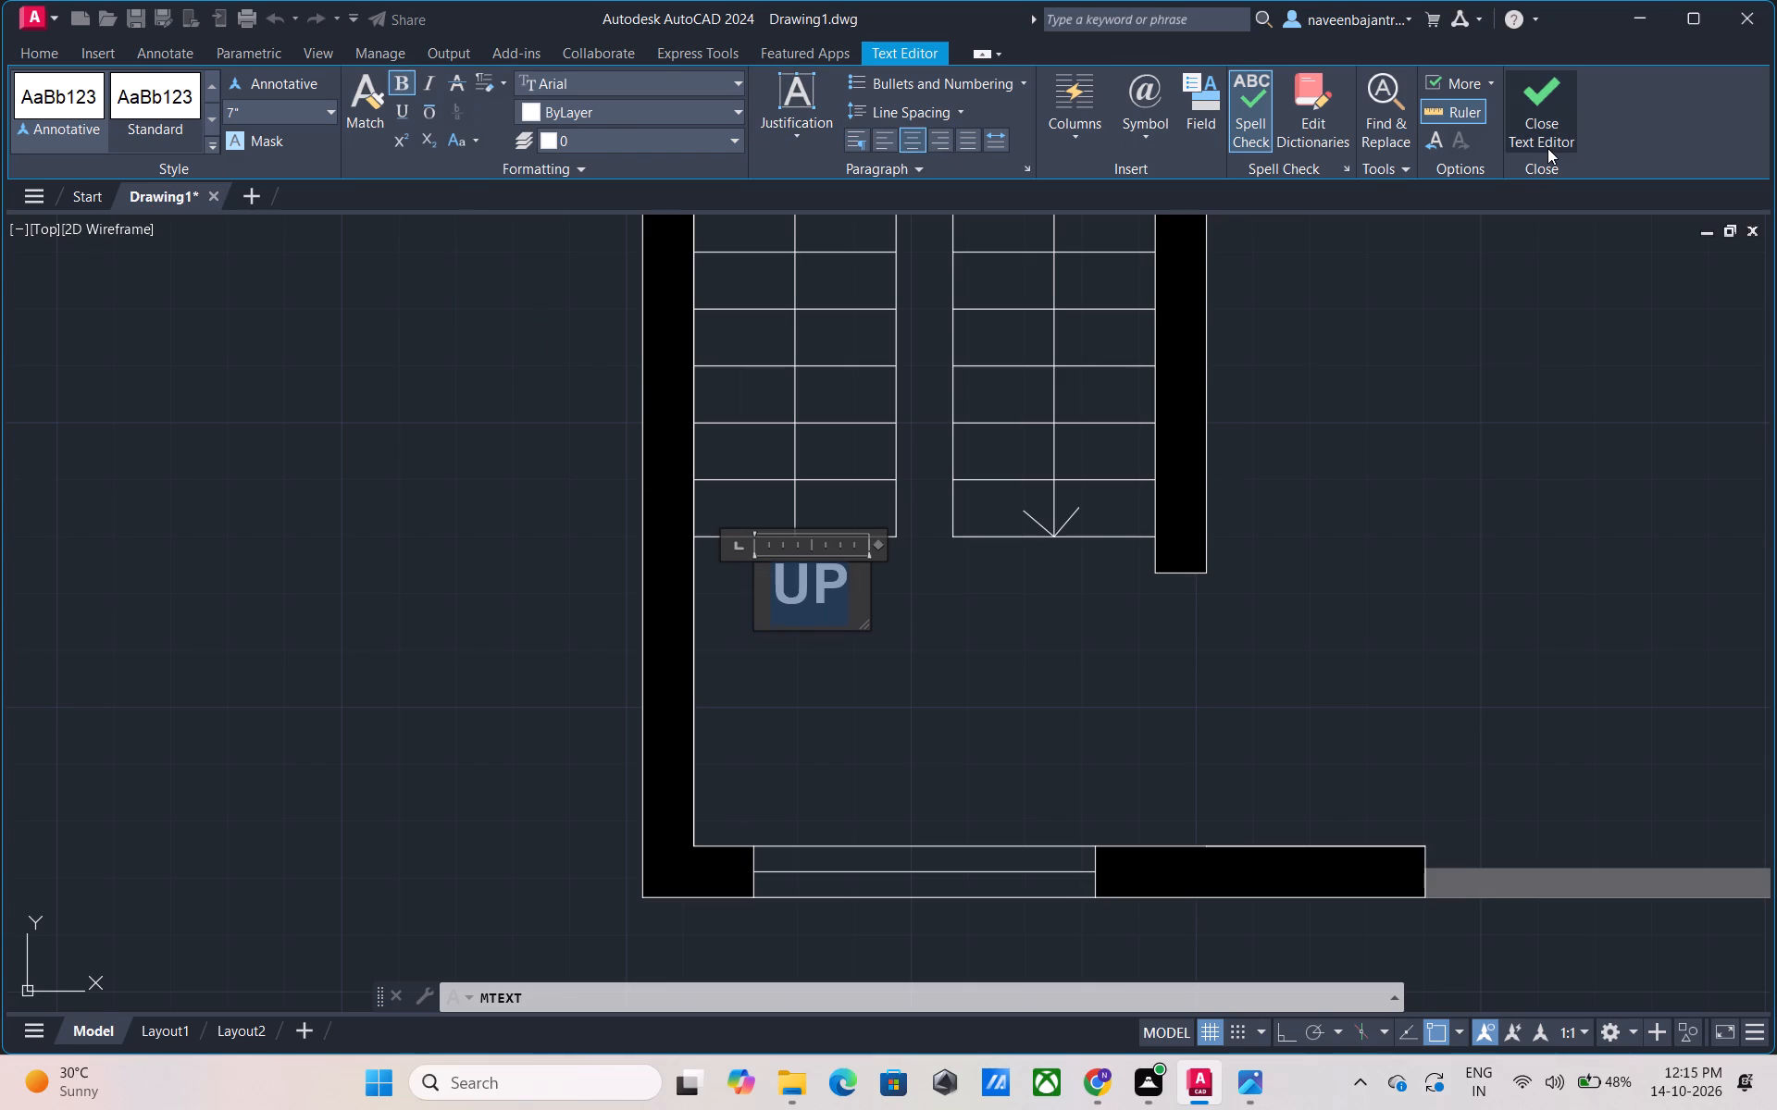
click(1547, 148)
Copy the entire floor plan by its lower-right corner to empty space about 226' to the right of the original.
scroll(1524, 394, down, 2)
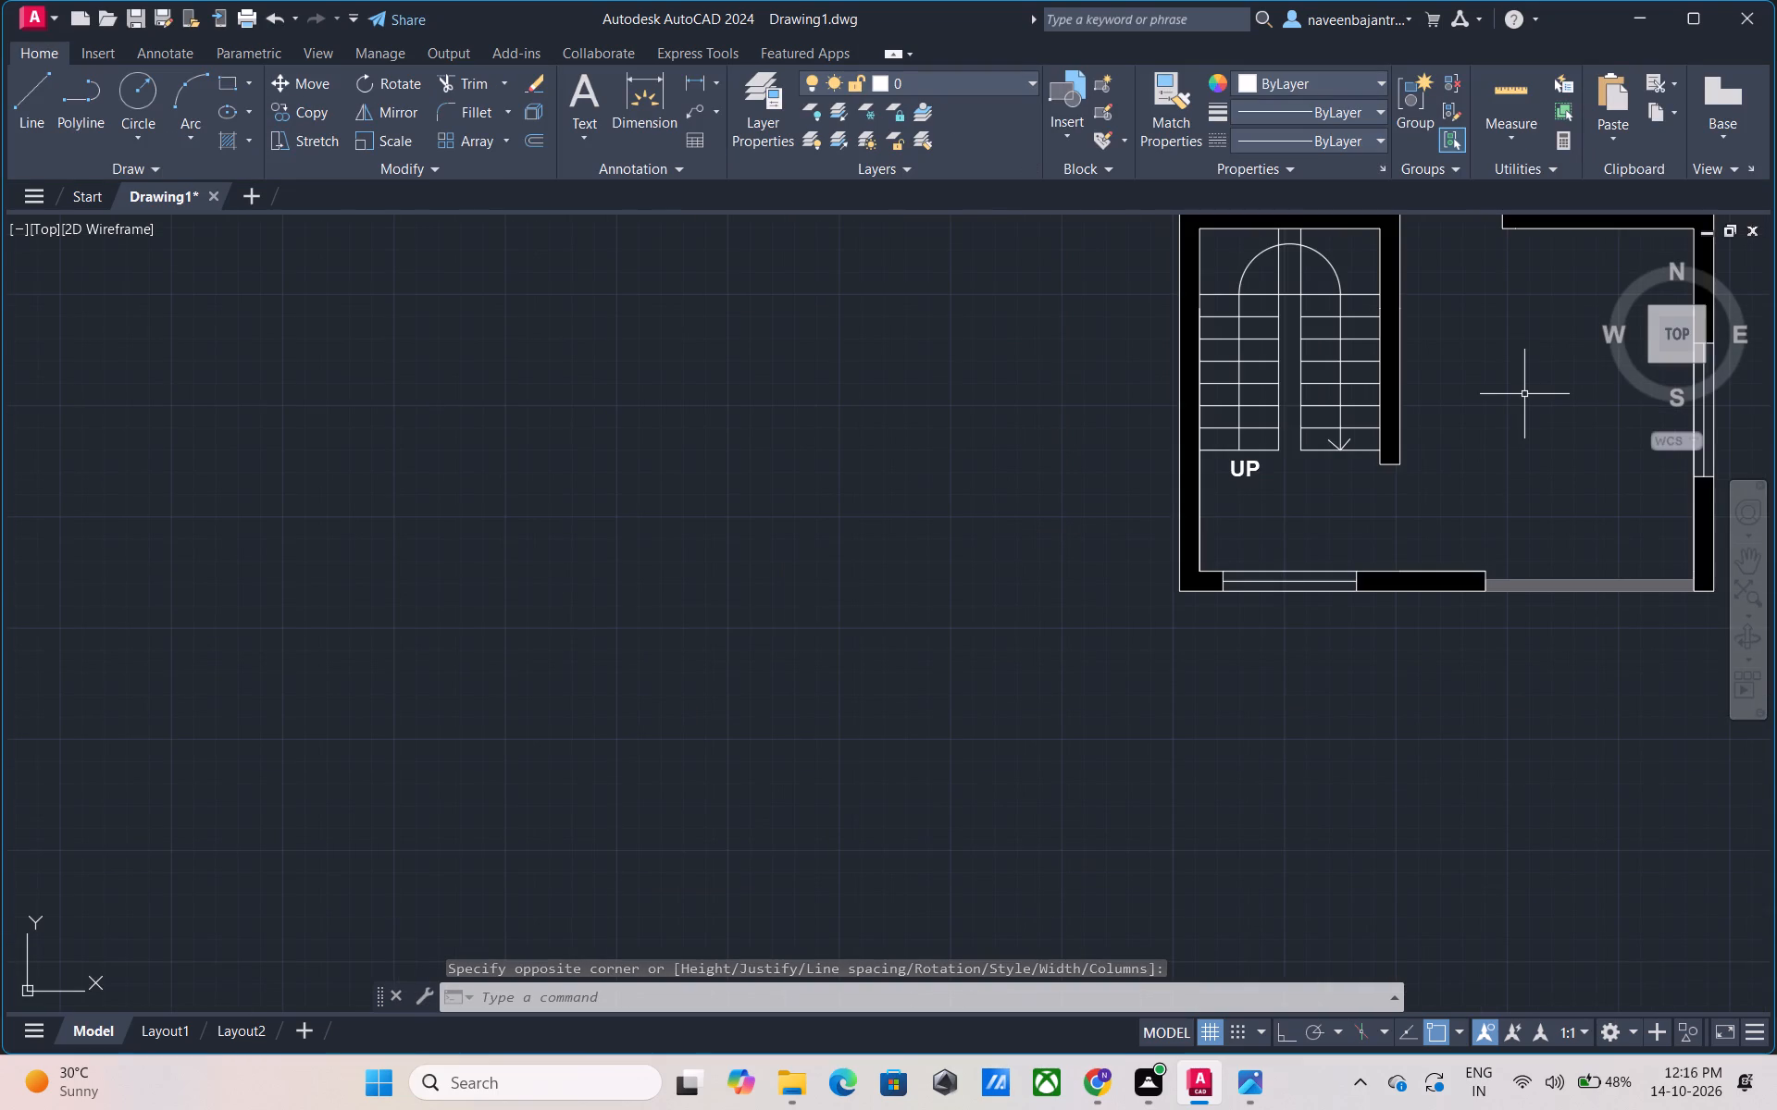
scroll(1524, 394, down, 1)
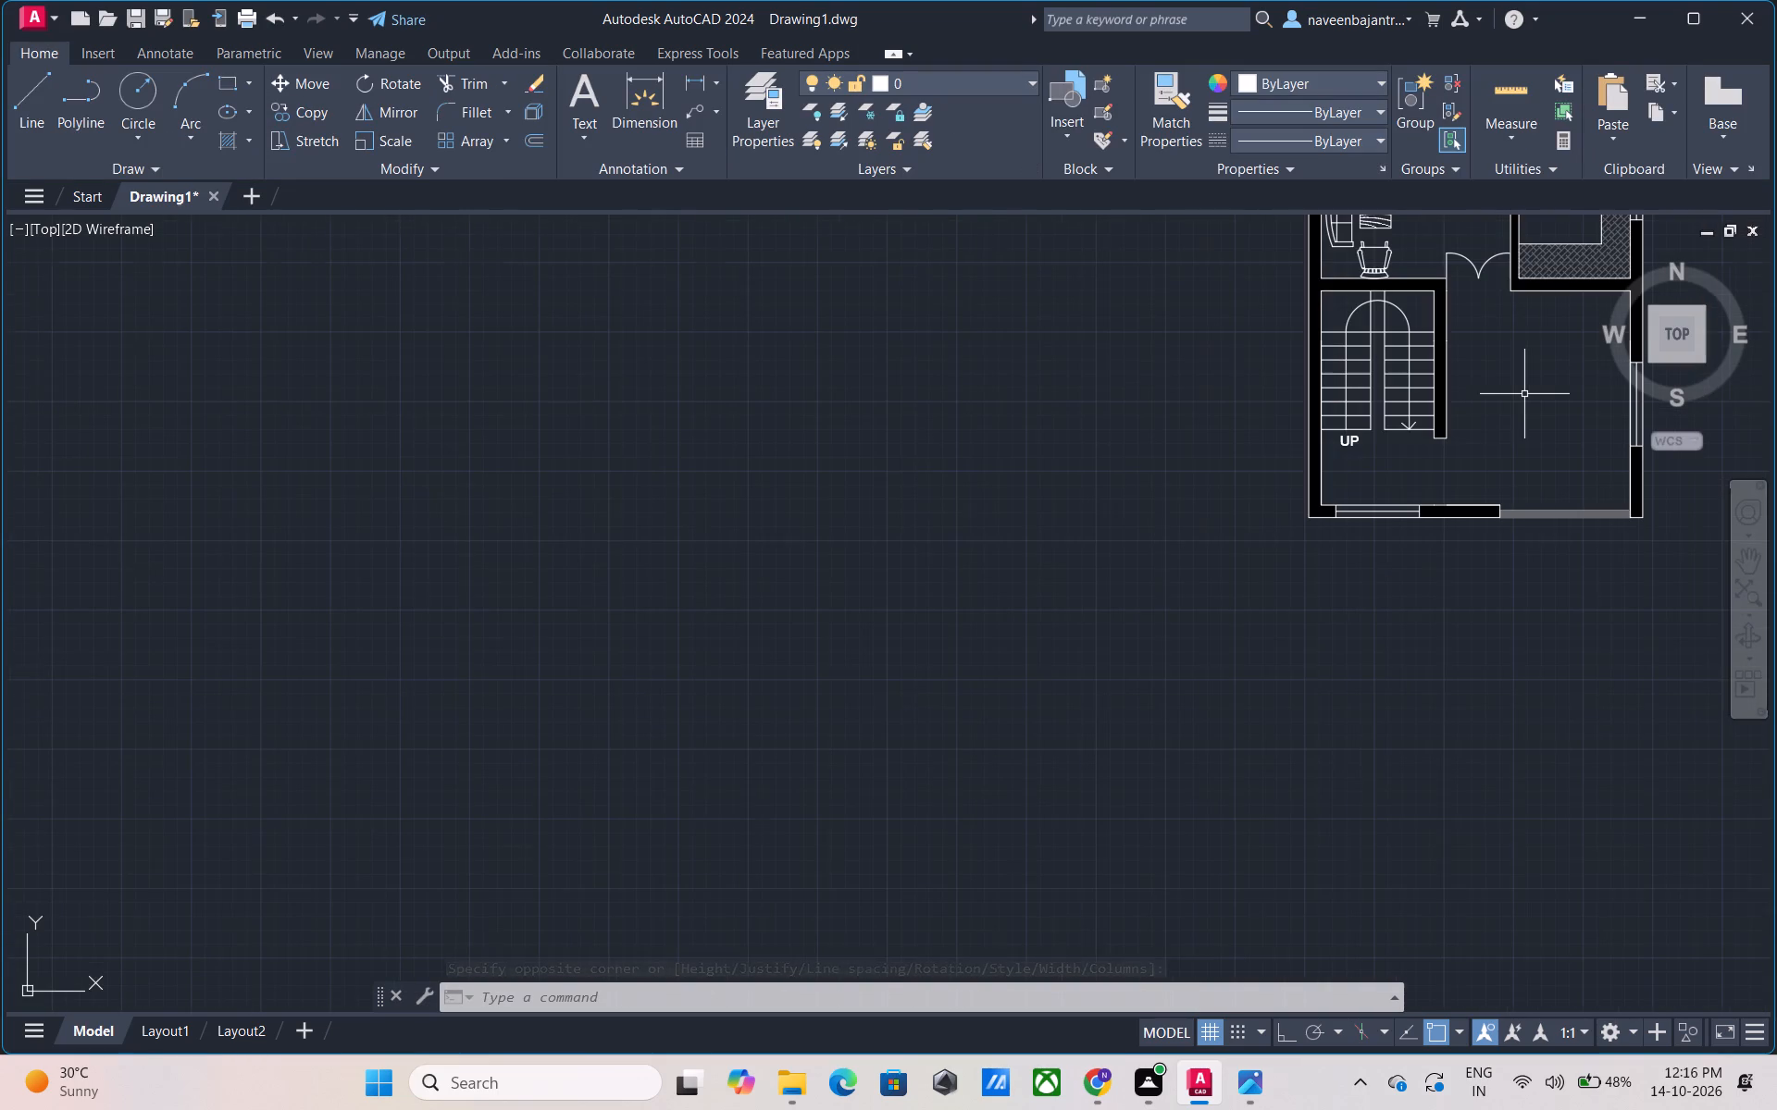
middle_drag(1524, 394, 1162, 605)
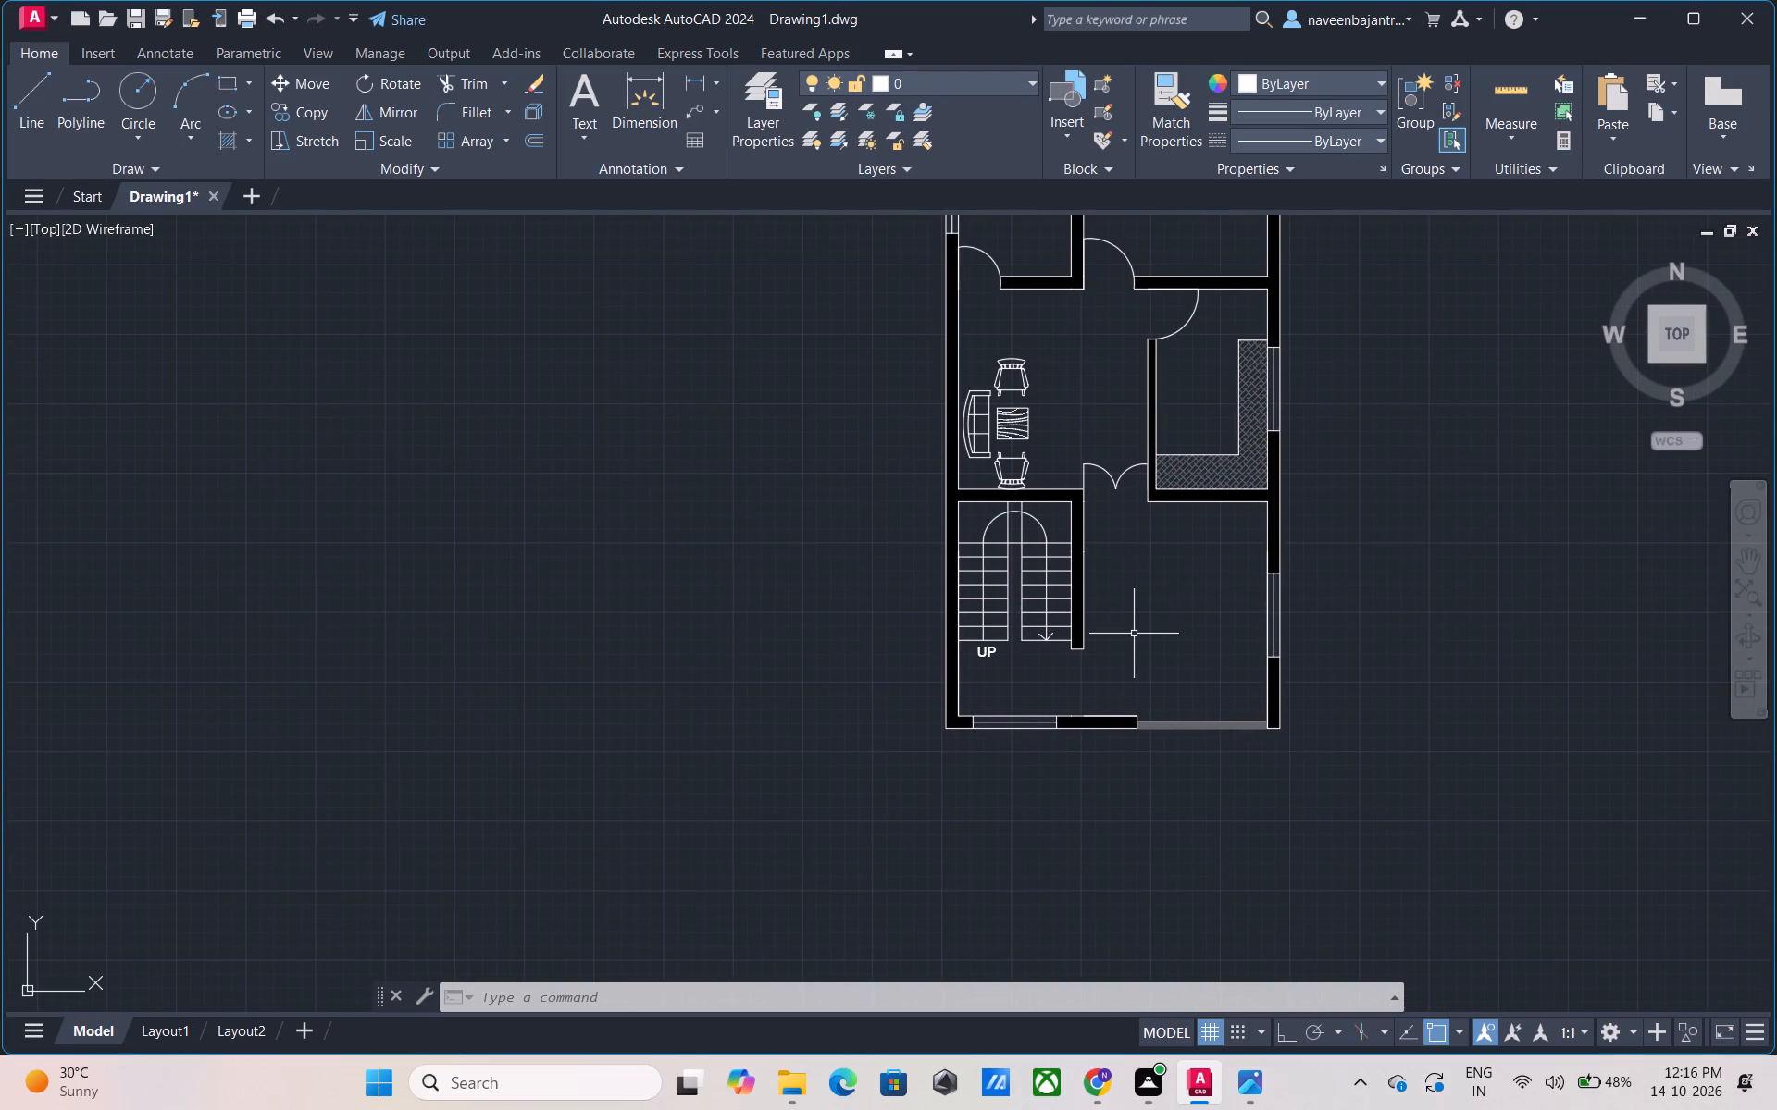
middle_drag(1167, 586, 1120, 758)
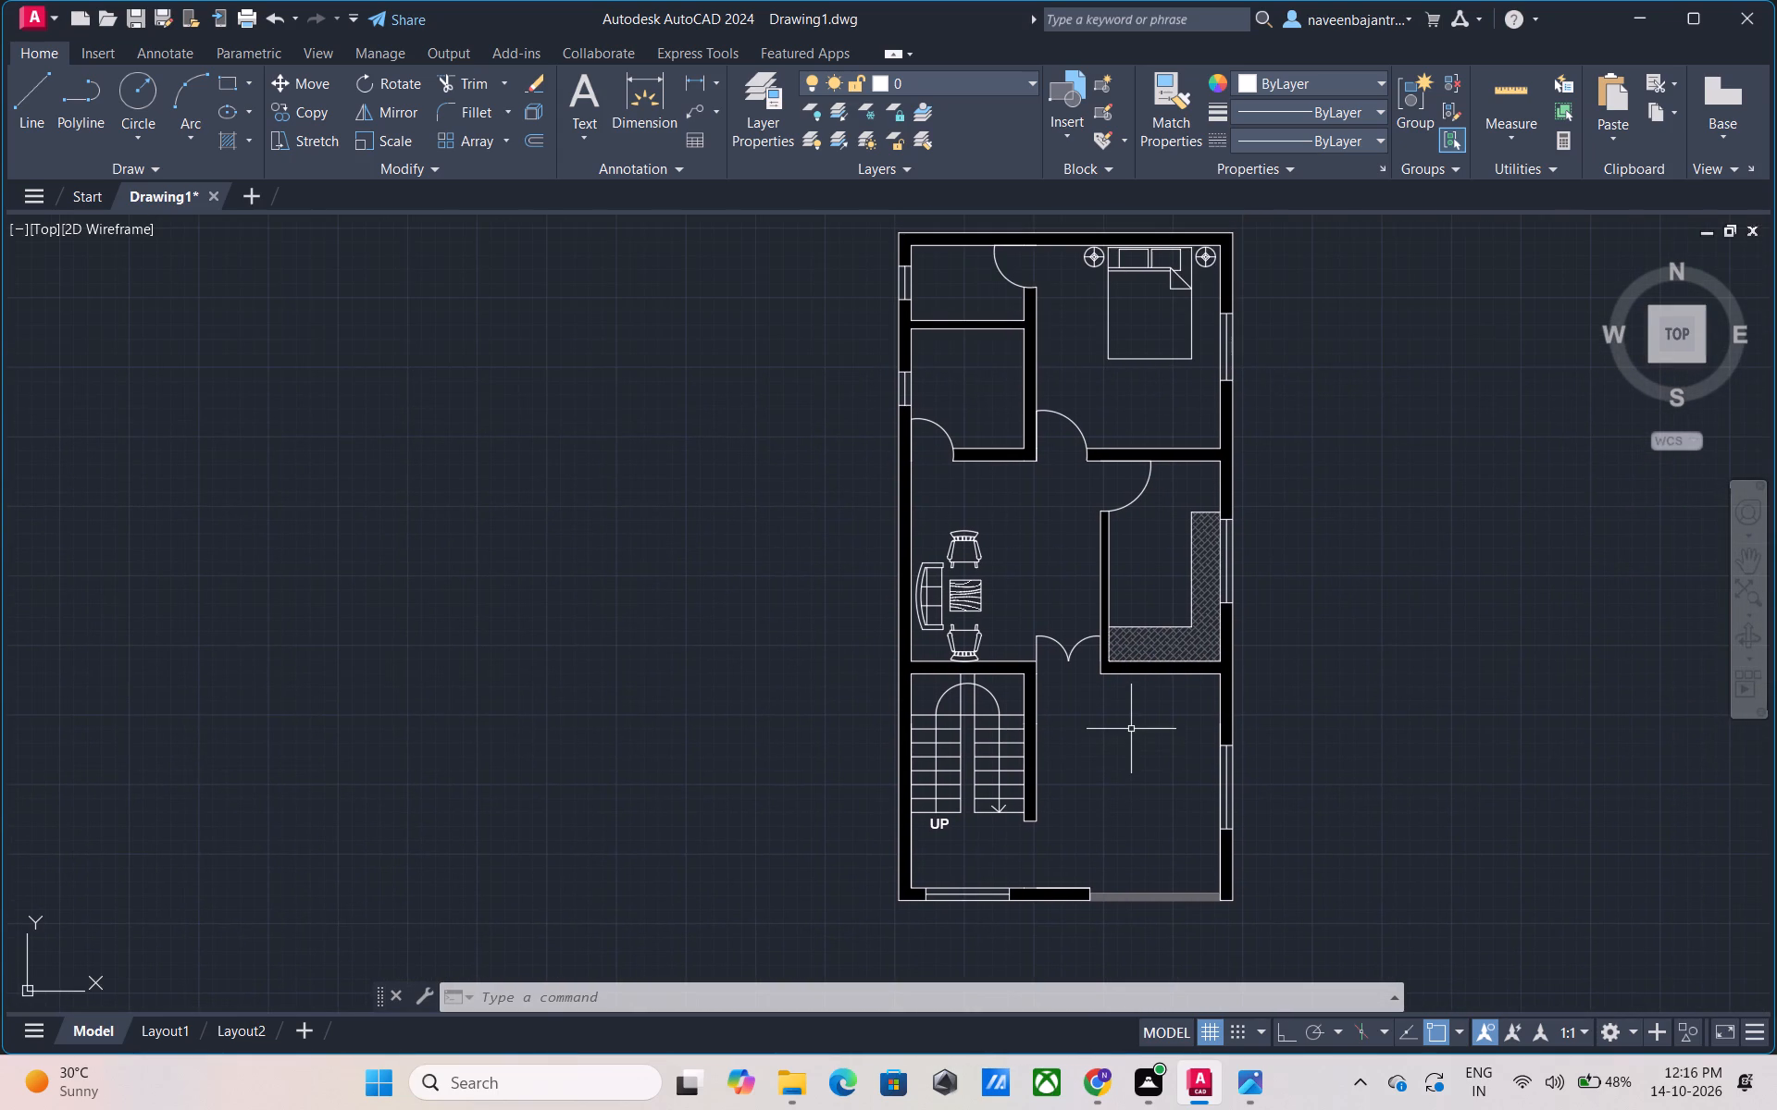
middle_drag(1131, 729, 1112, 768)
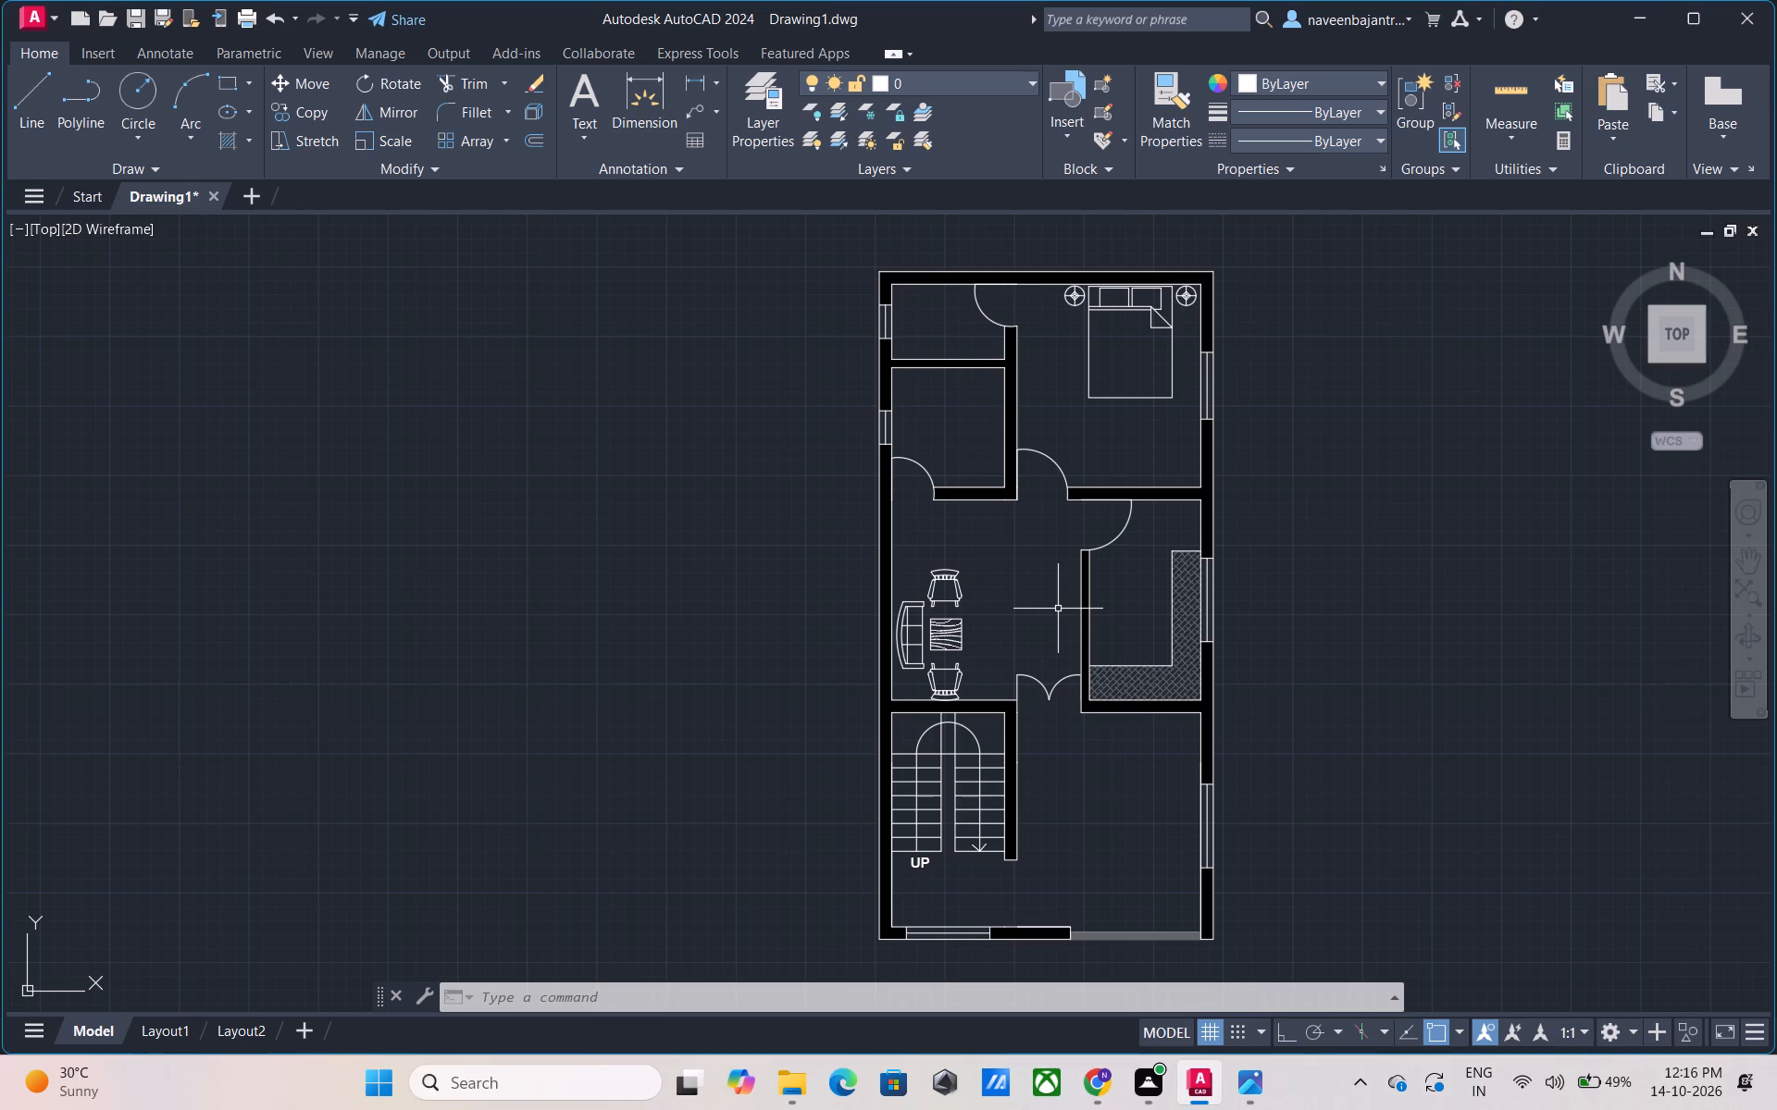
middle_drag(1058, 607, 906, 613)
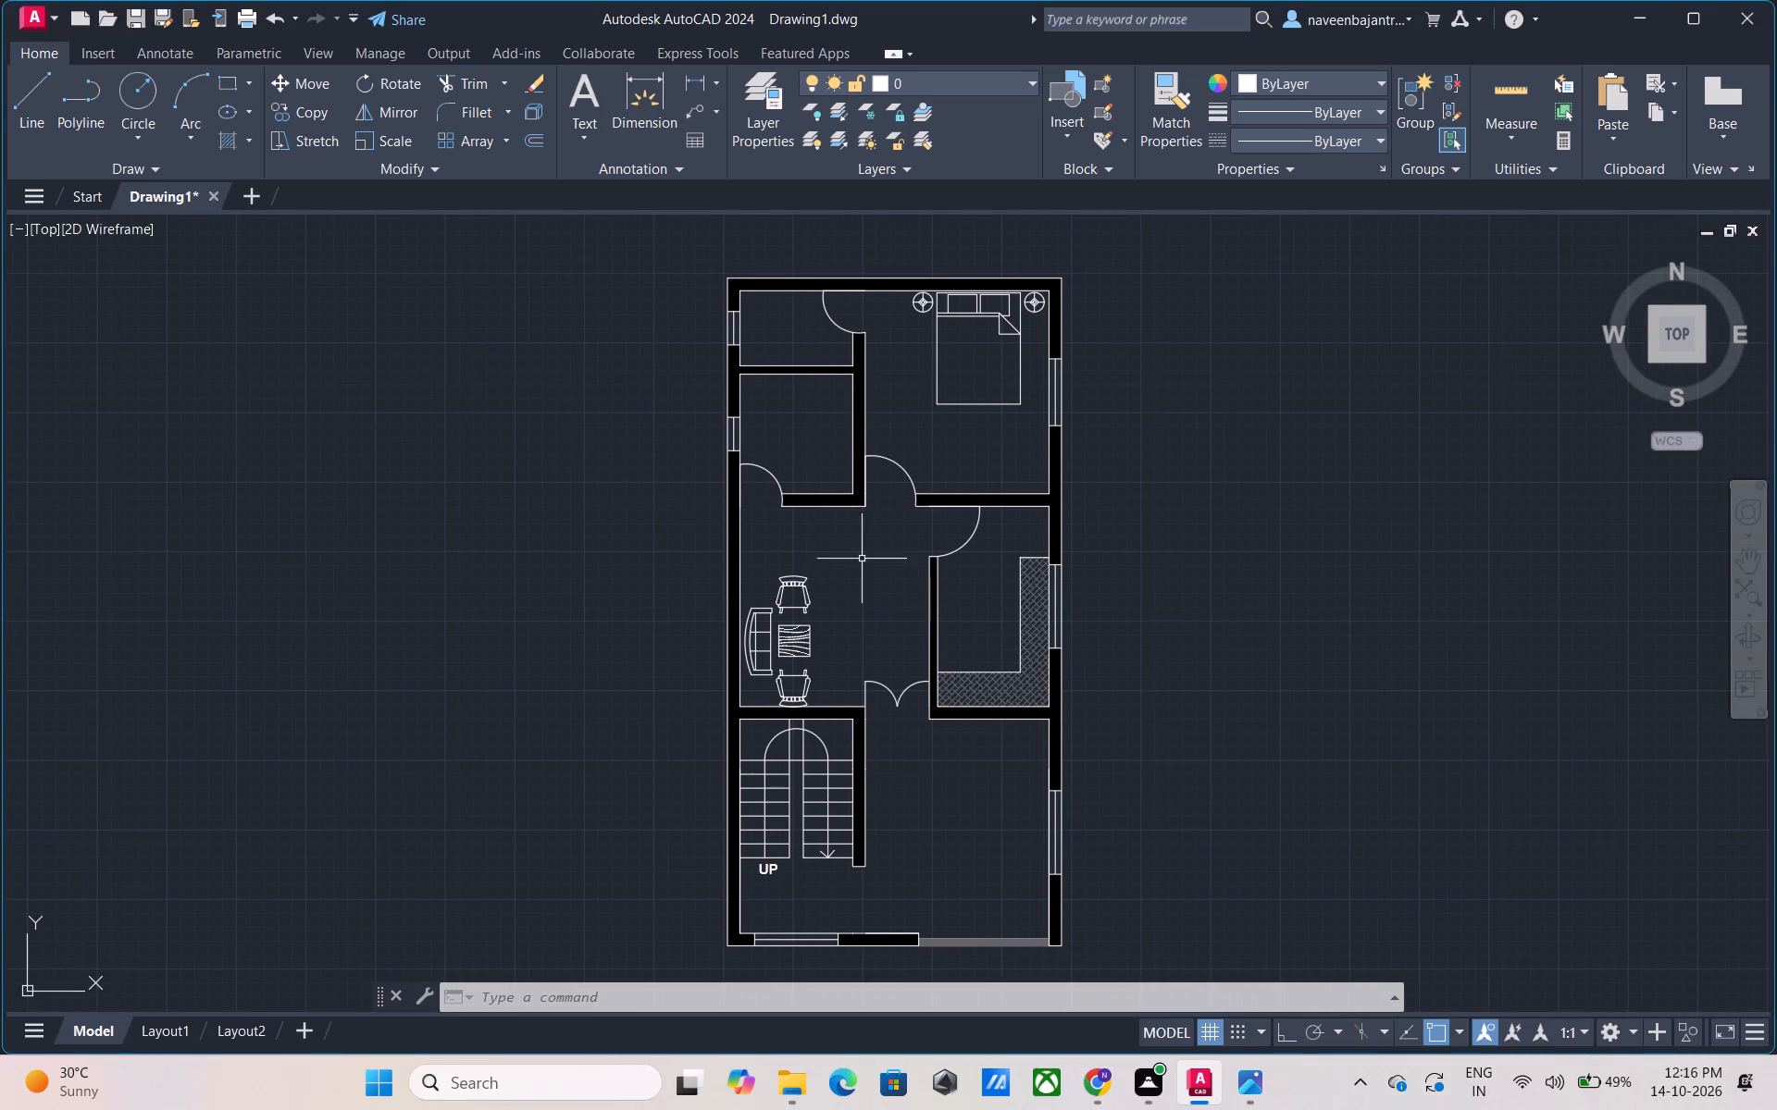
click(682, 252)
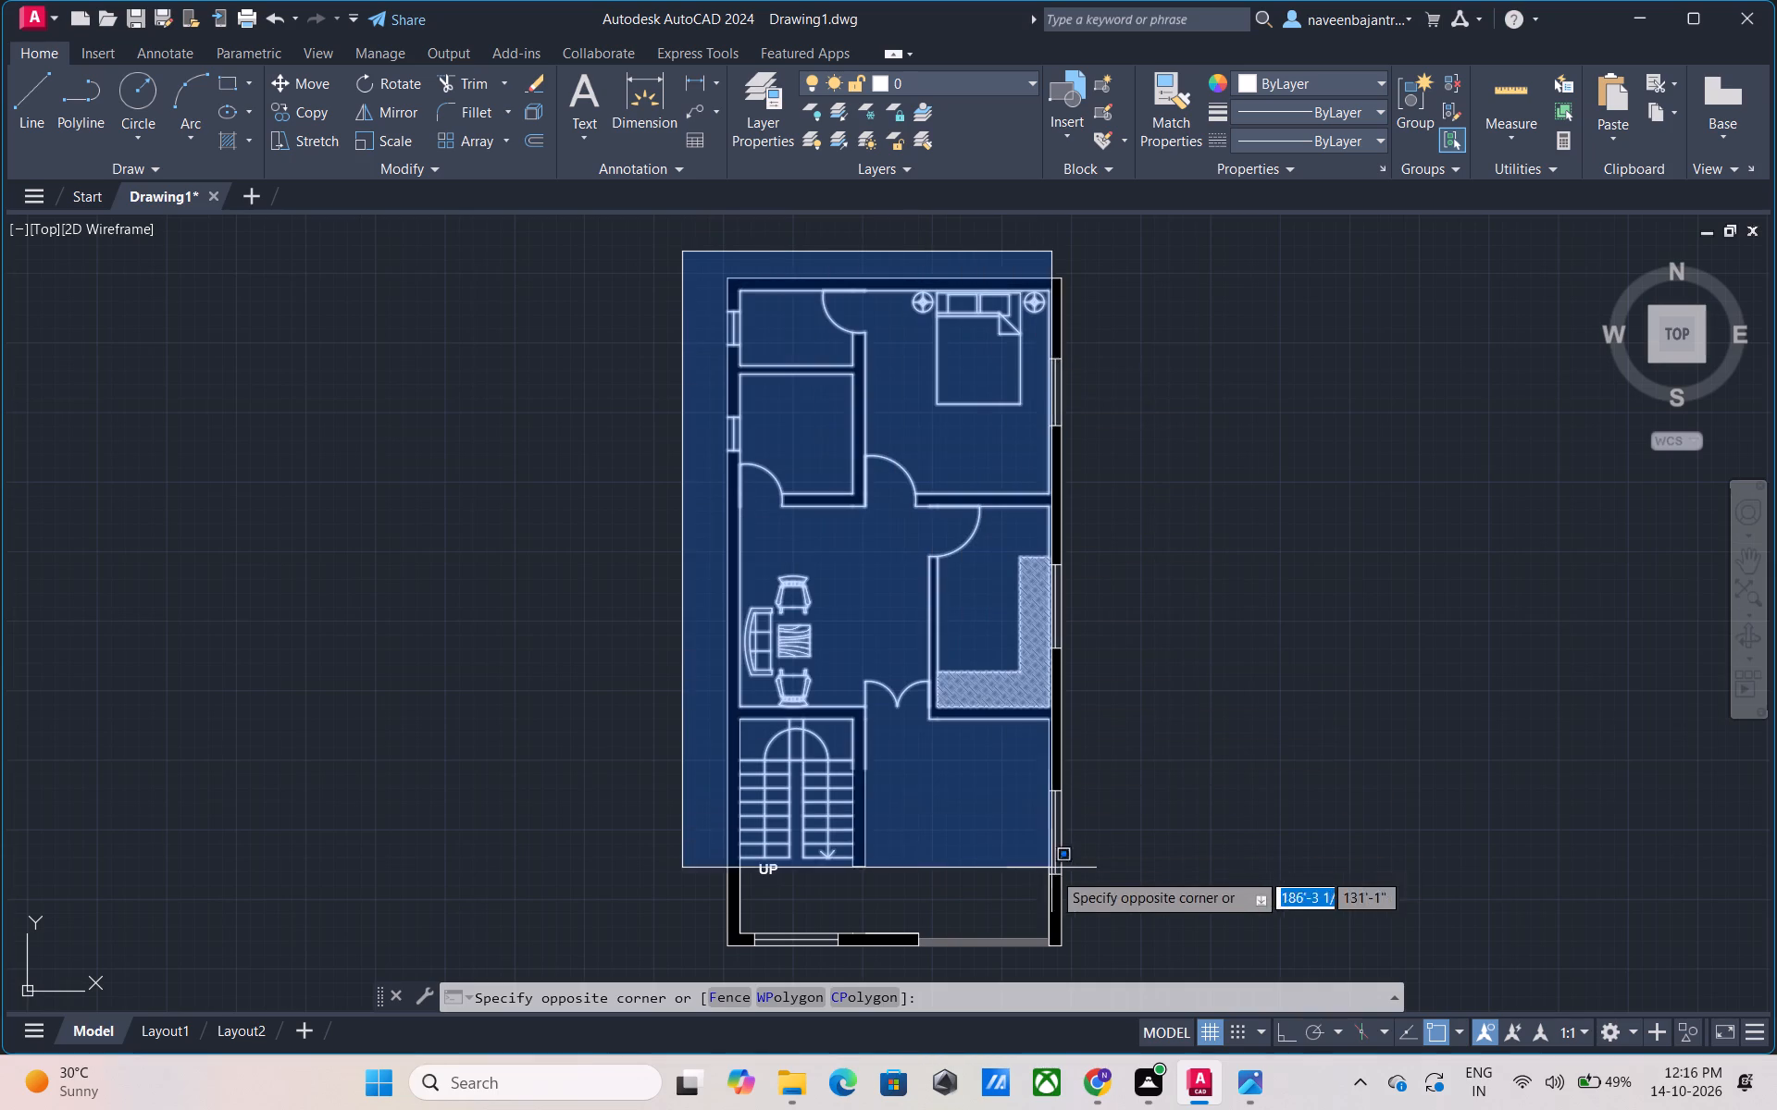
click(1081, 955)
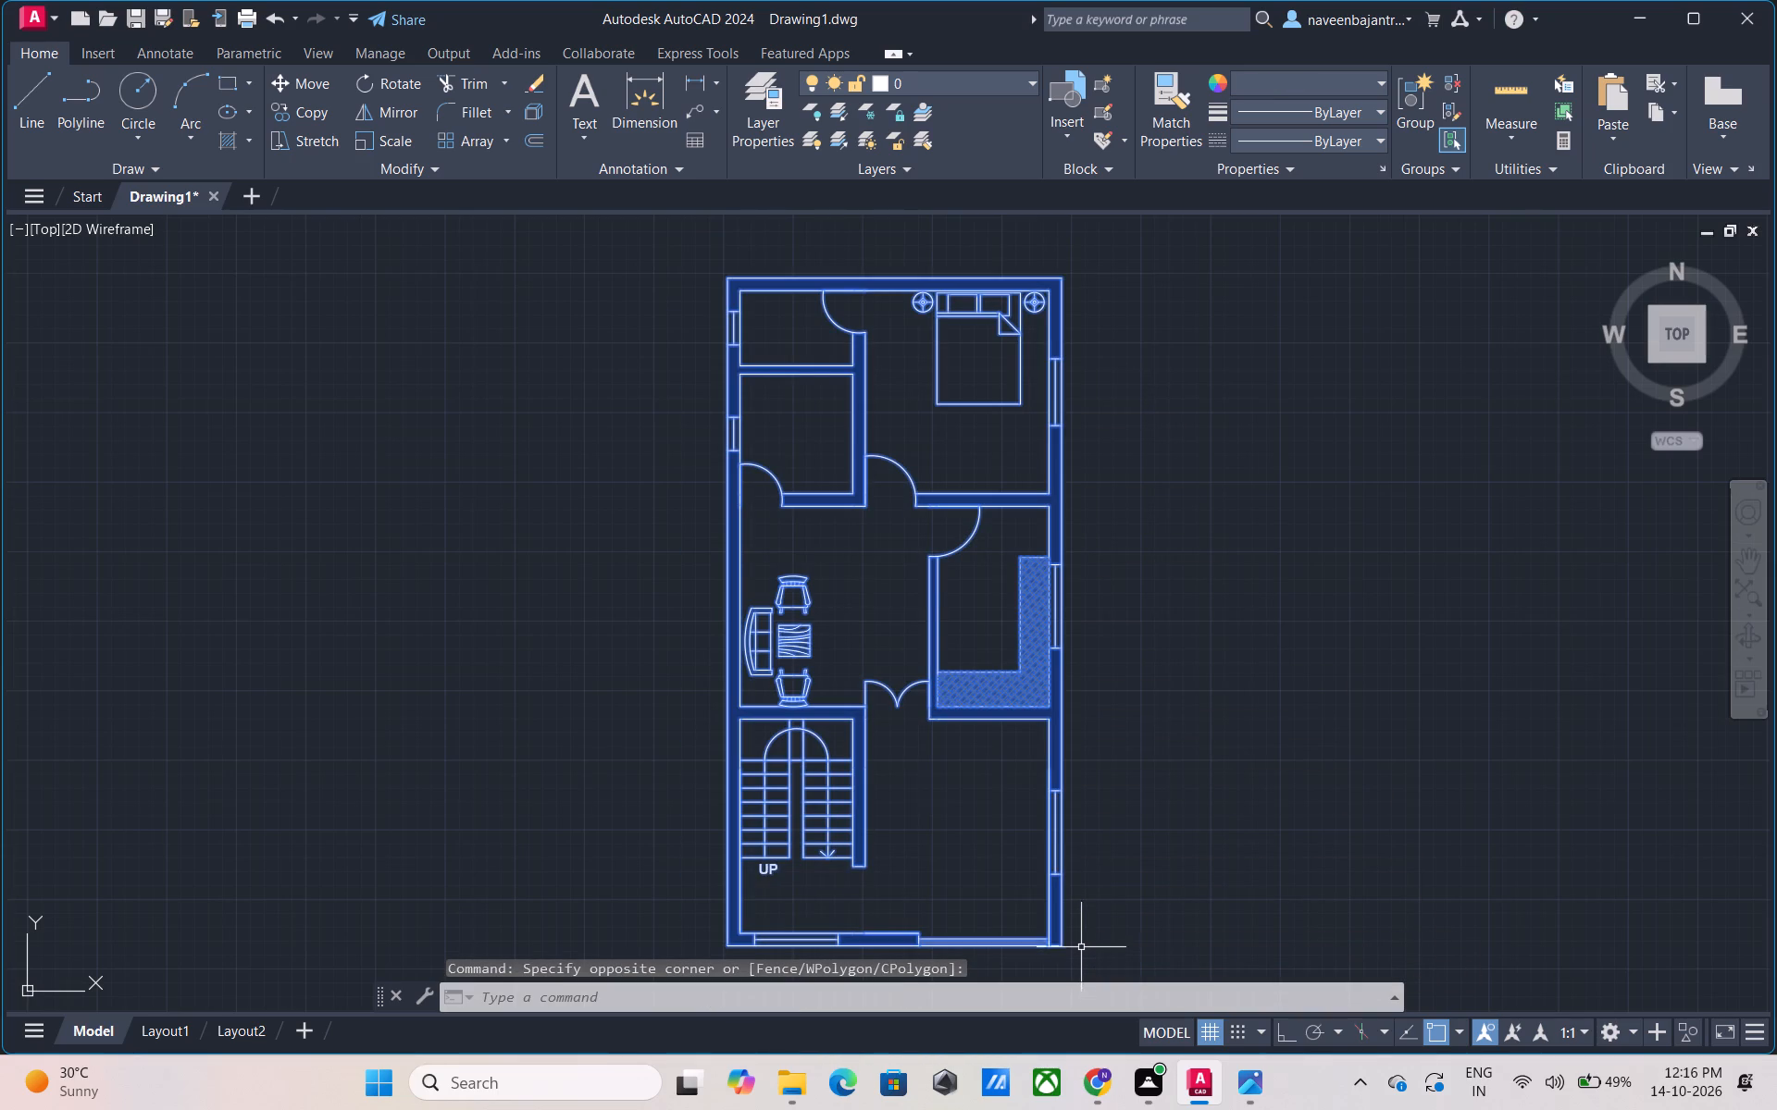
text(CO)
key(space)
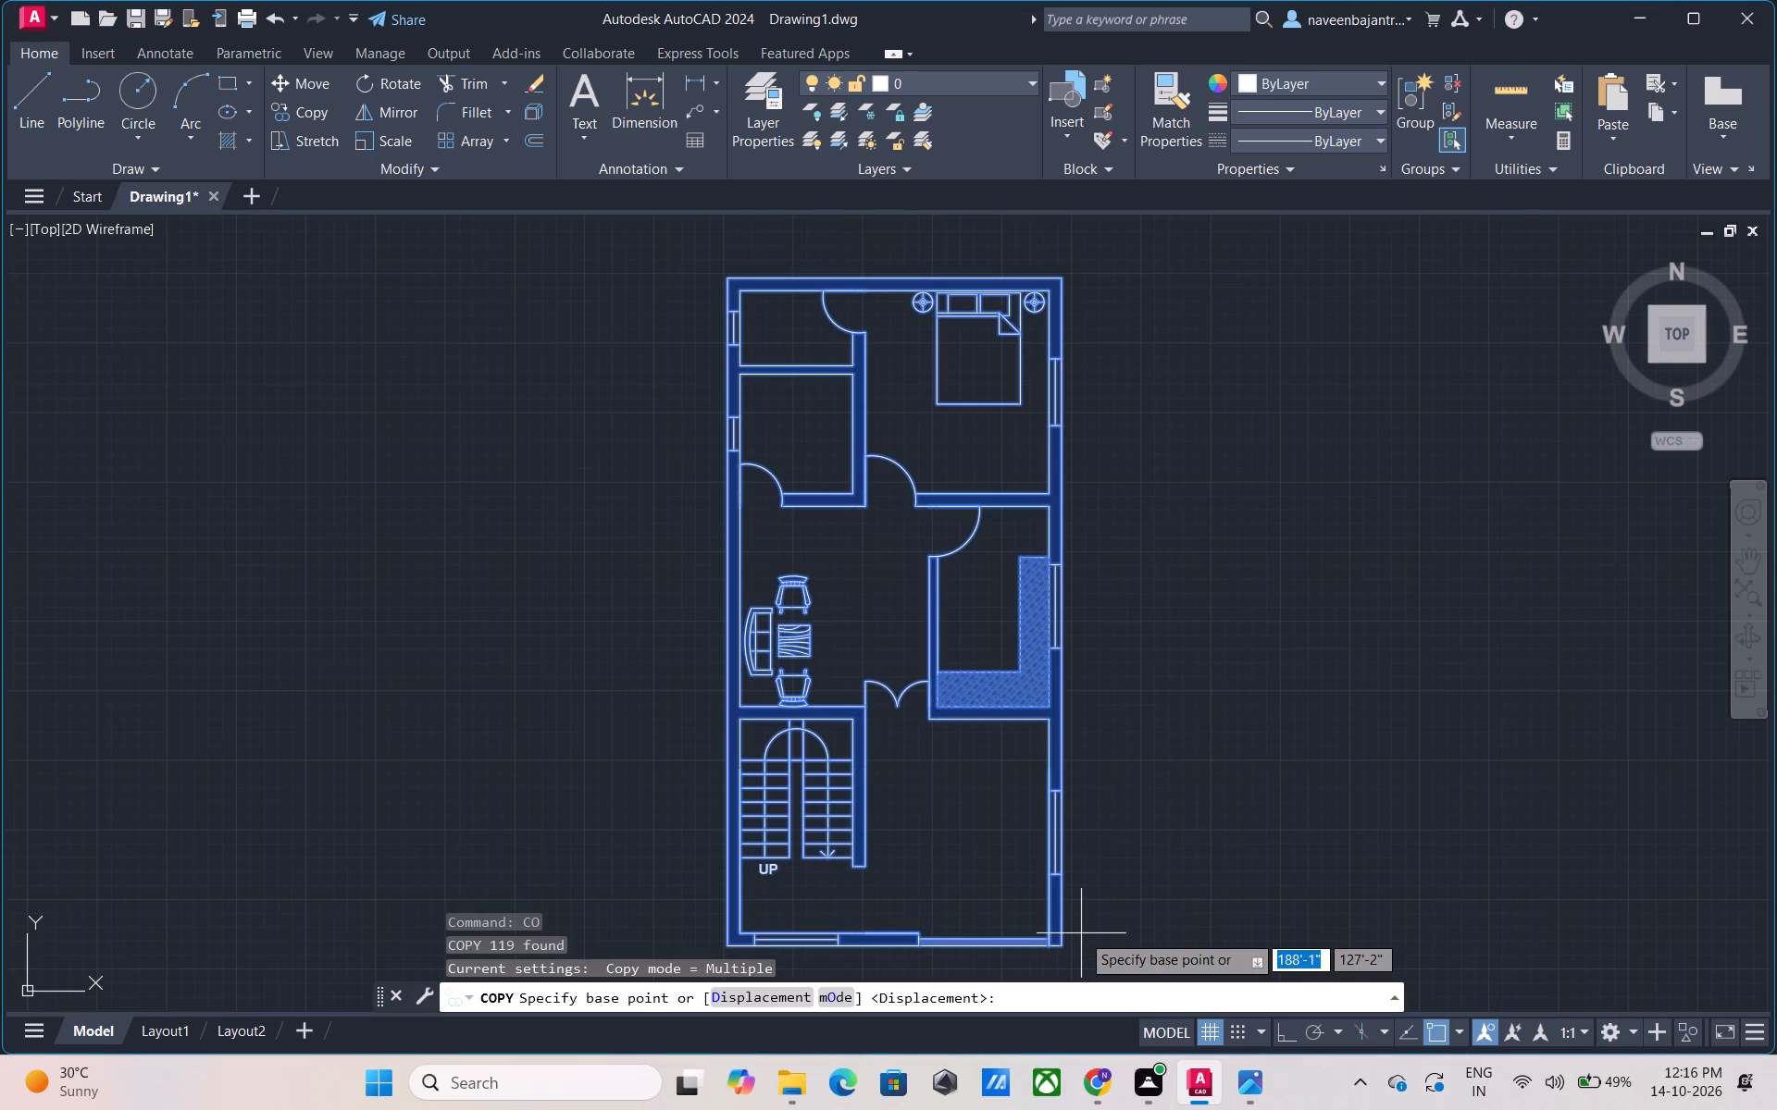
click(1067, 947)
scroll(1456, 919, down, 2)
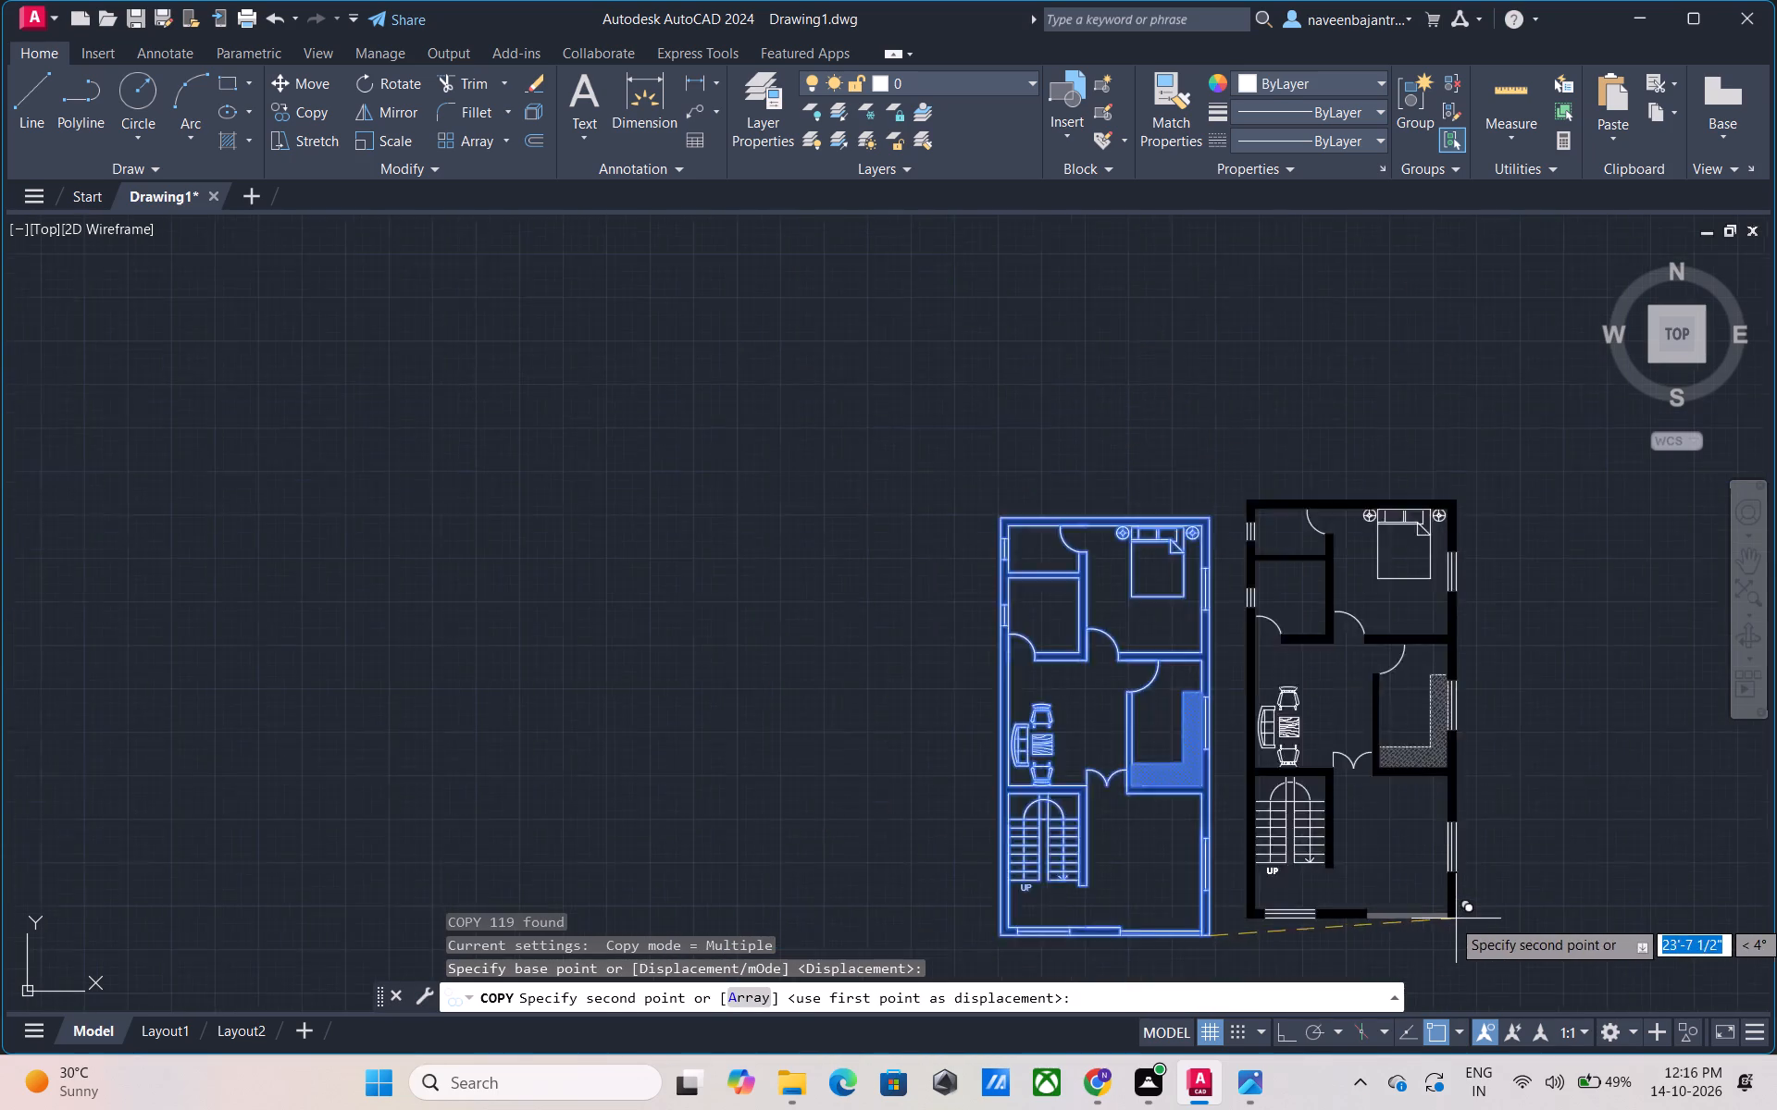
middle_drag(1456, 919, 957, 808)
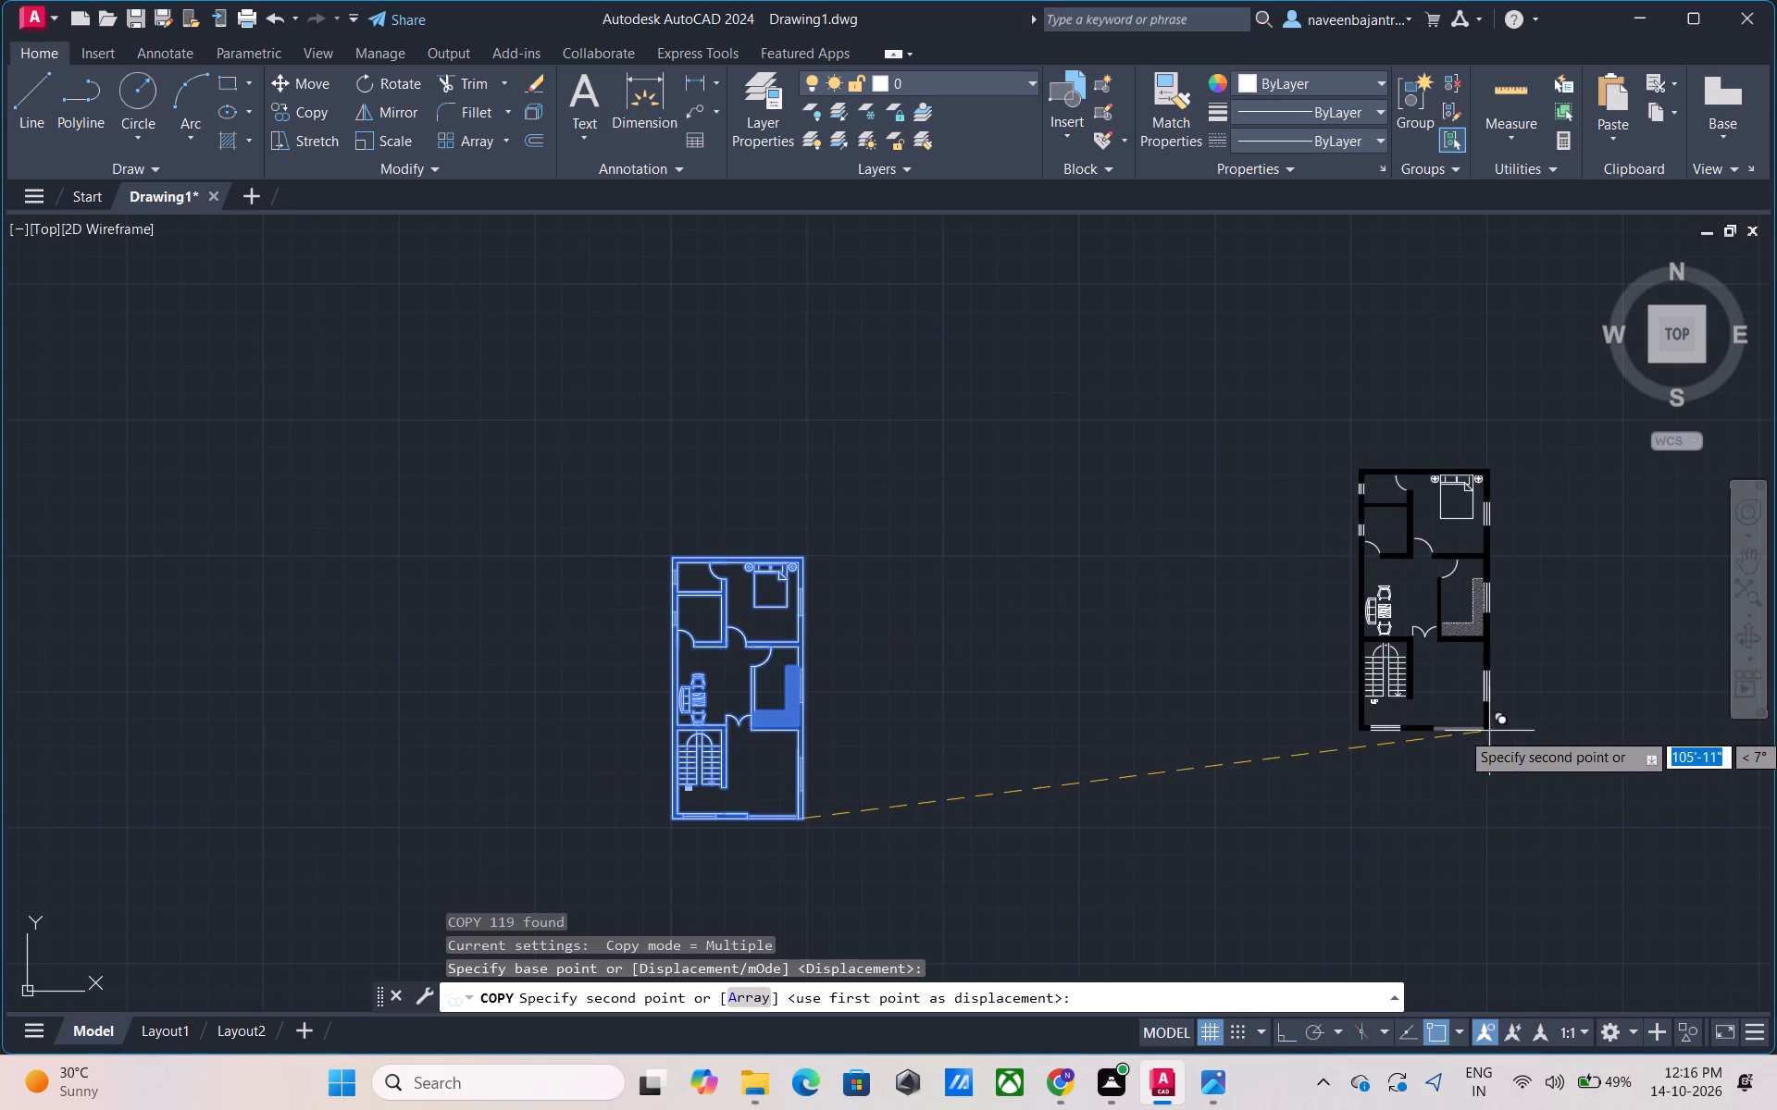
middle_drag(1489, 731, 907, 781)
middle_drag(1439, 712, 1367, 722)
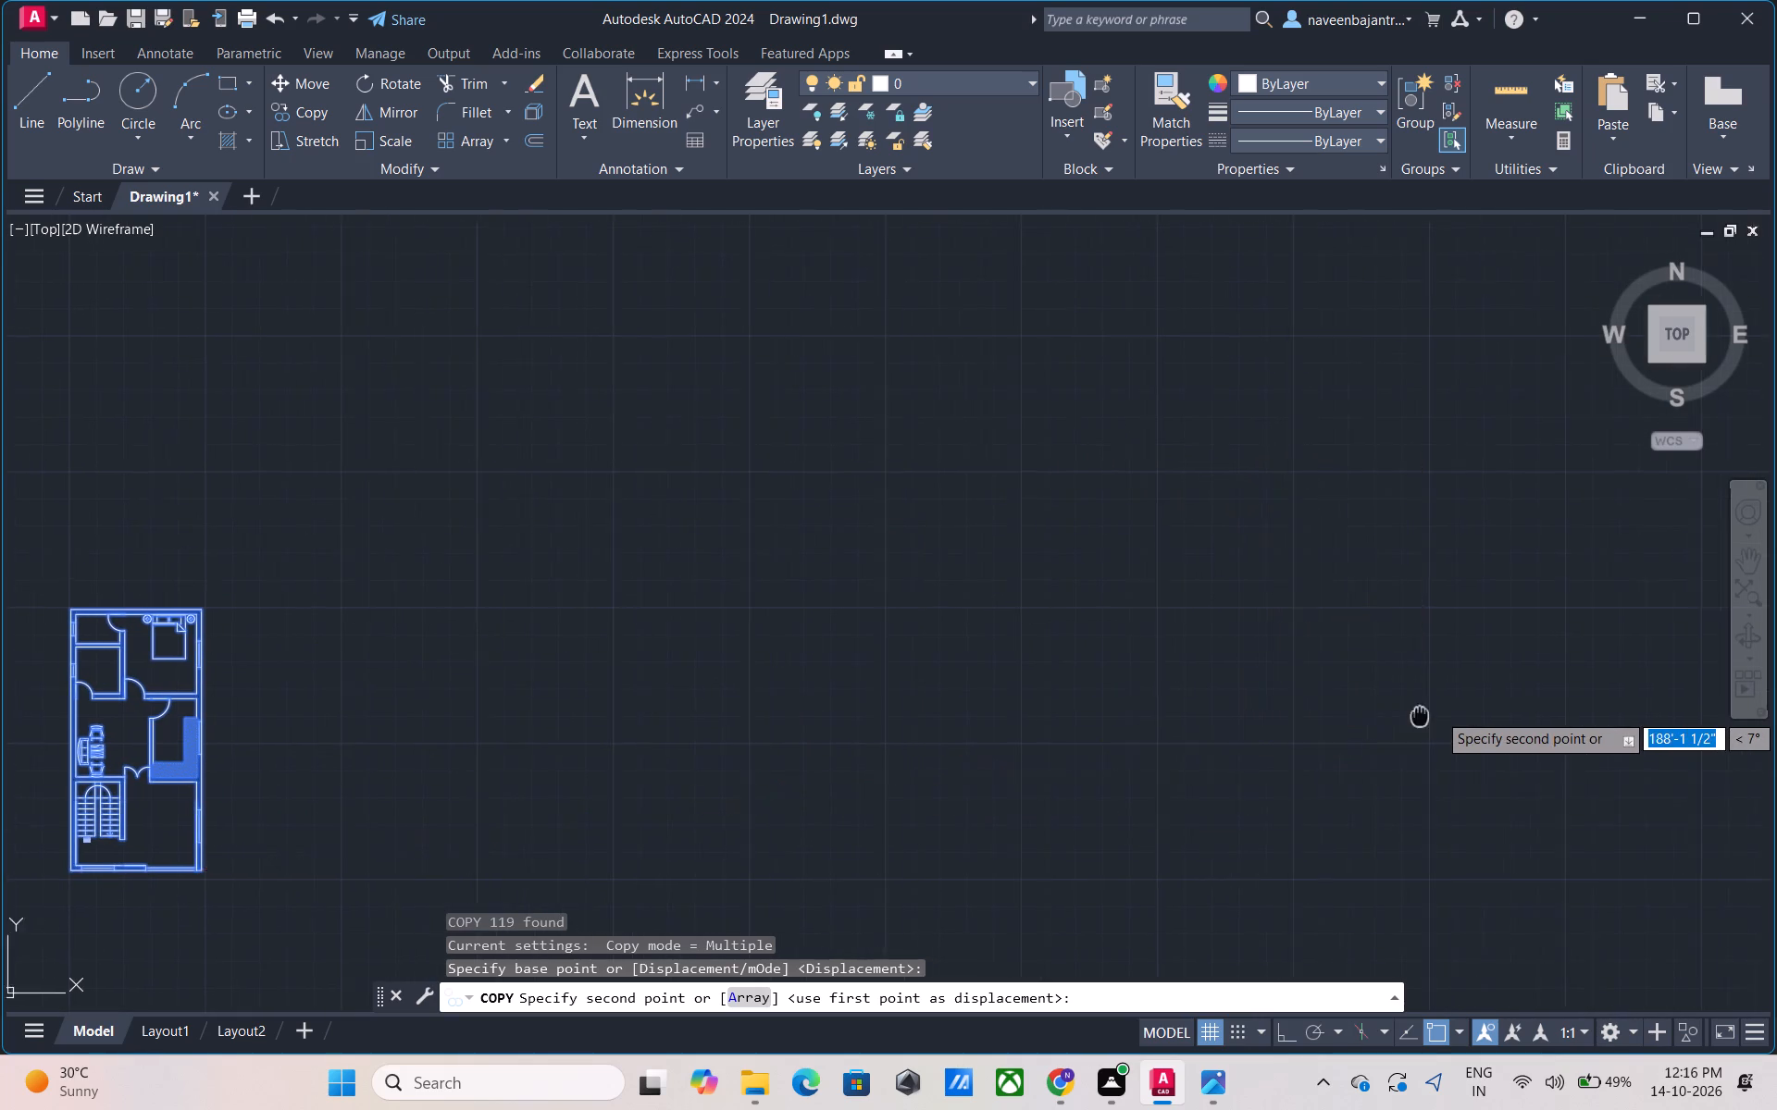
middle_drag(1367, 722, 942, 750)
click(1187, 691)
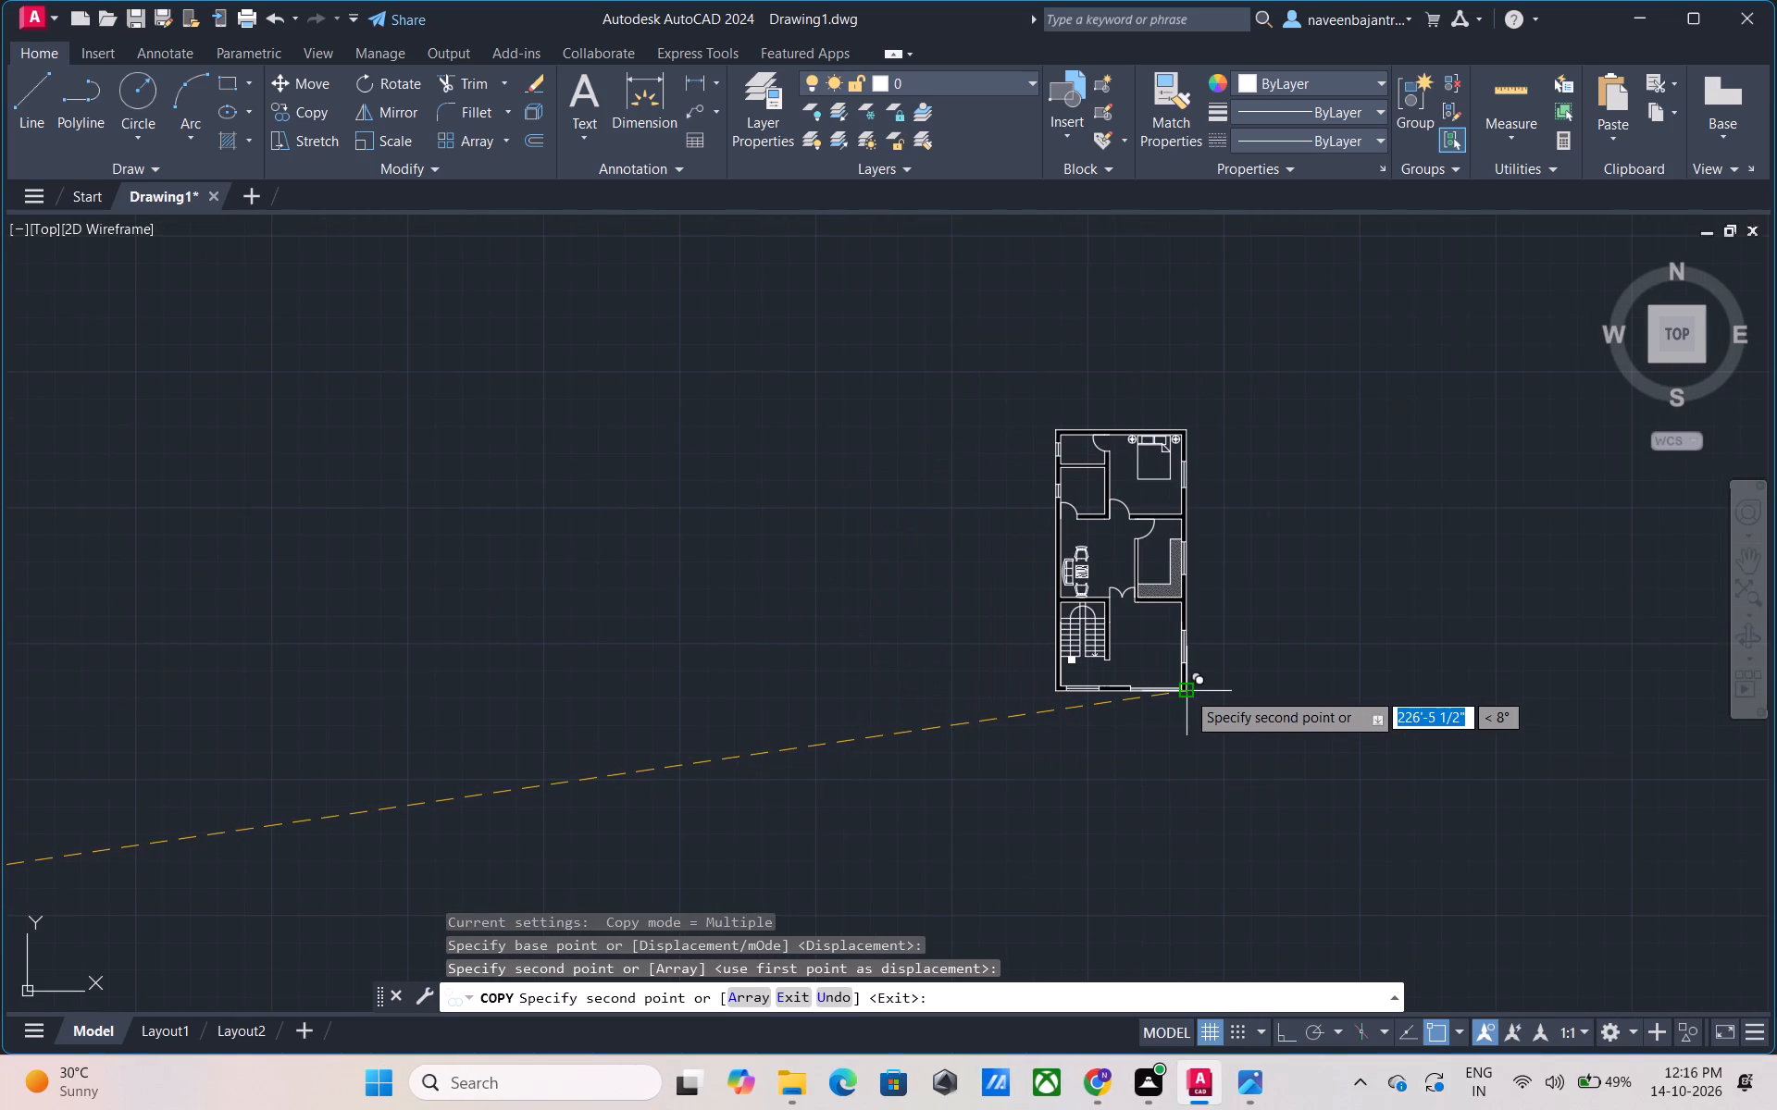
key(Escape)
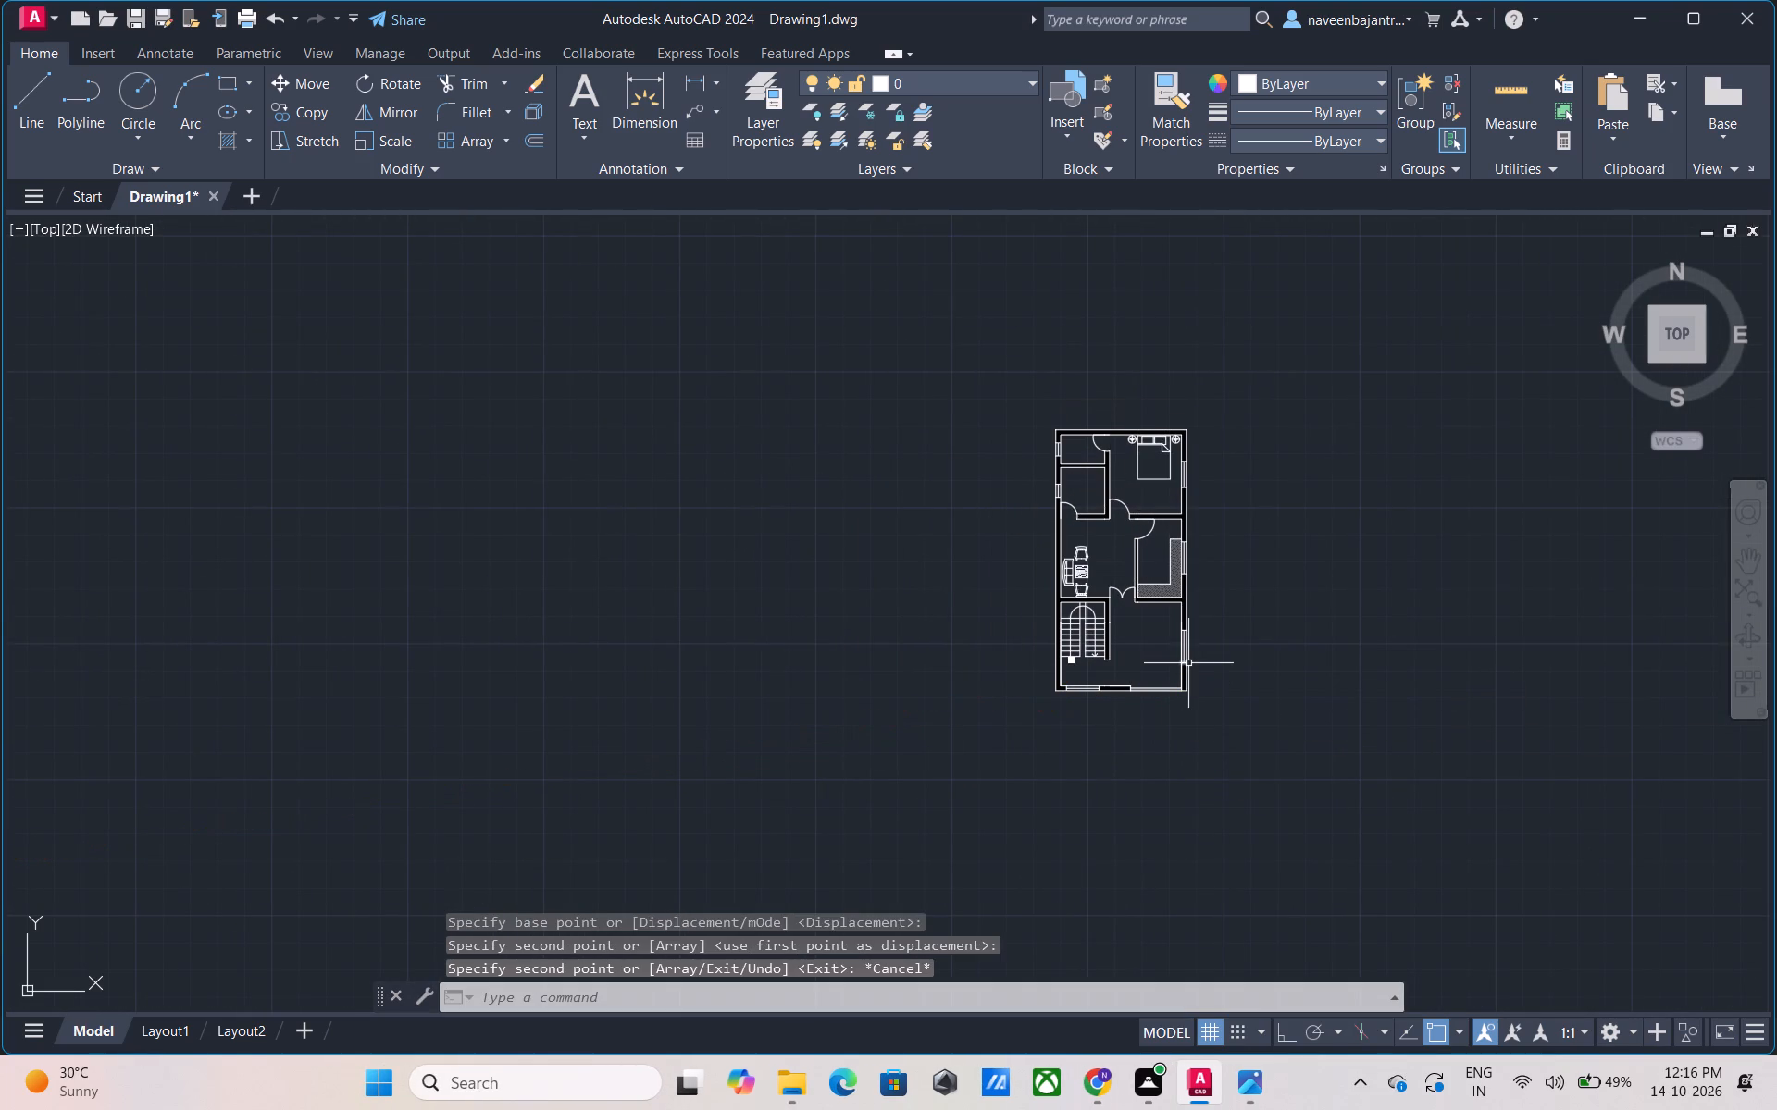
Trim away the solid black wall hatches of the copied plan, from the top wall down to its lower-right corner.
scroll(1101, 407, up, 2)
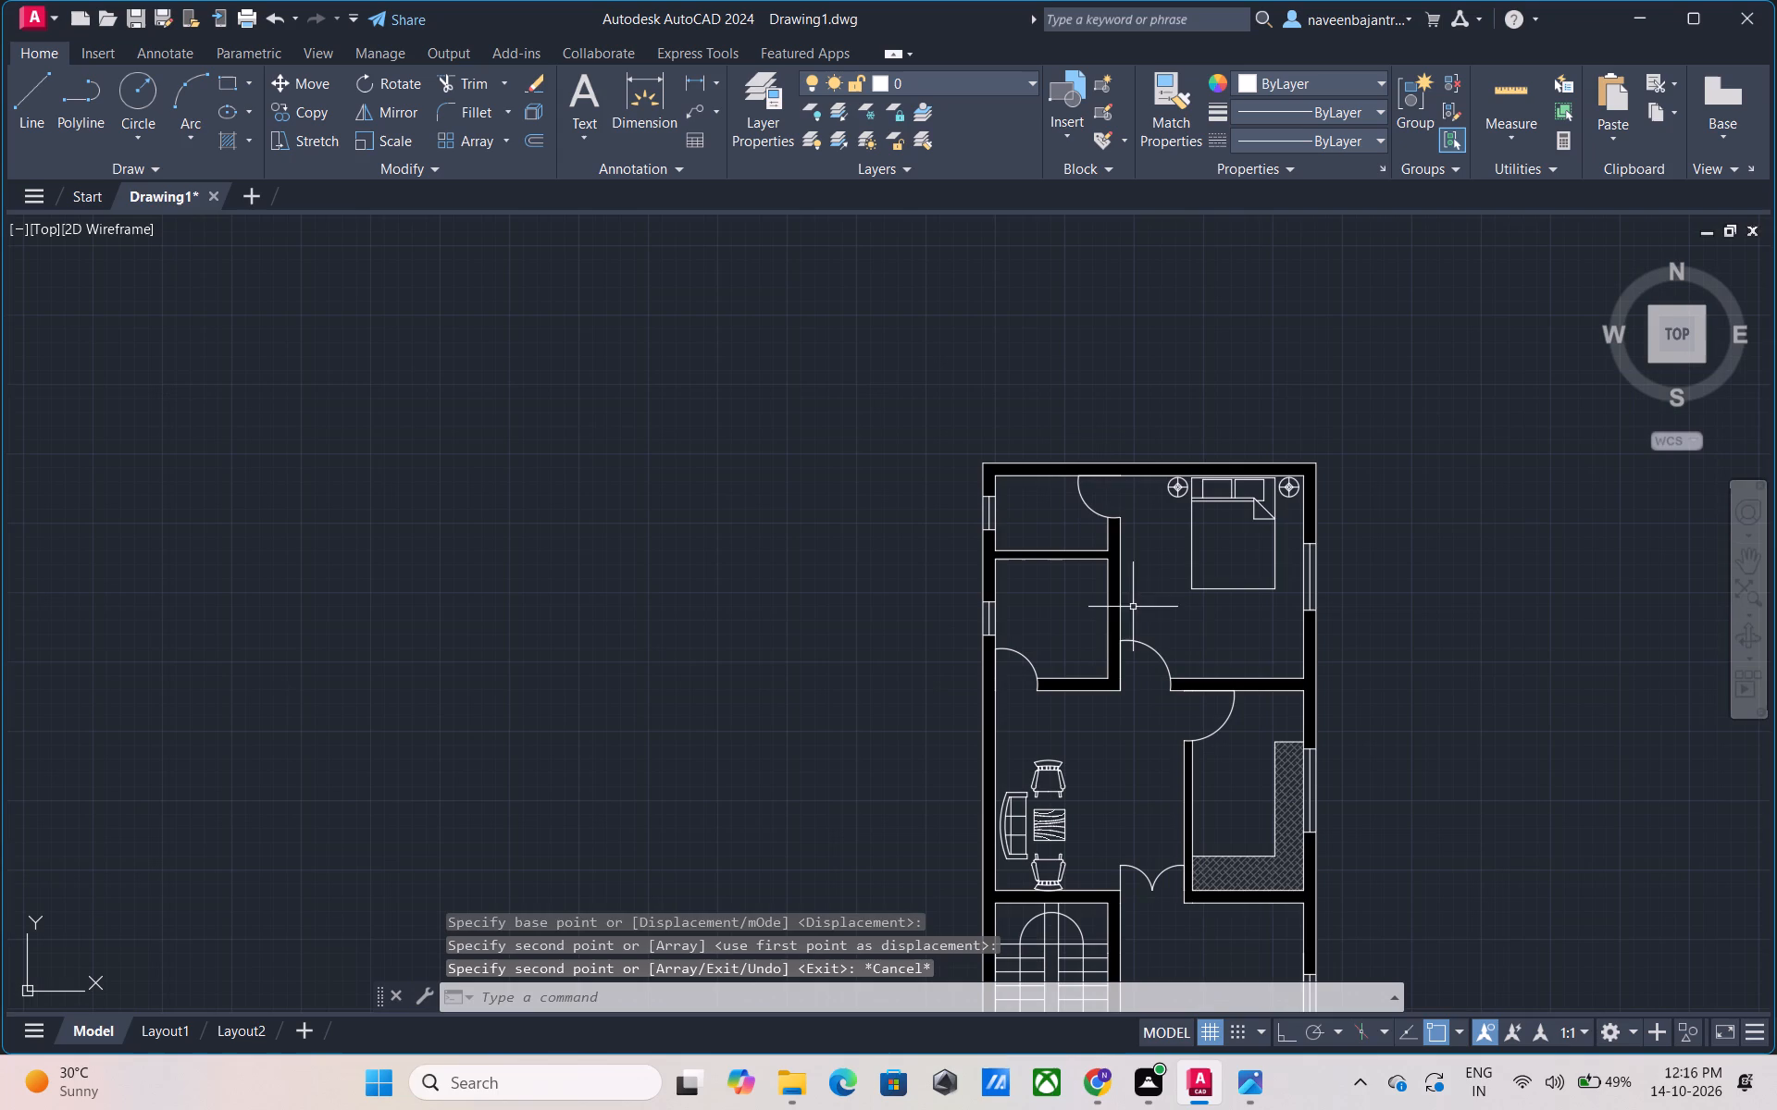
middle_drag(1167, 611, 1132, 517)
key(Escape)
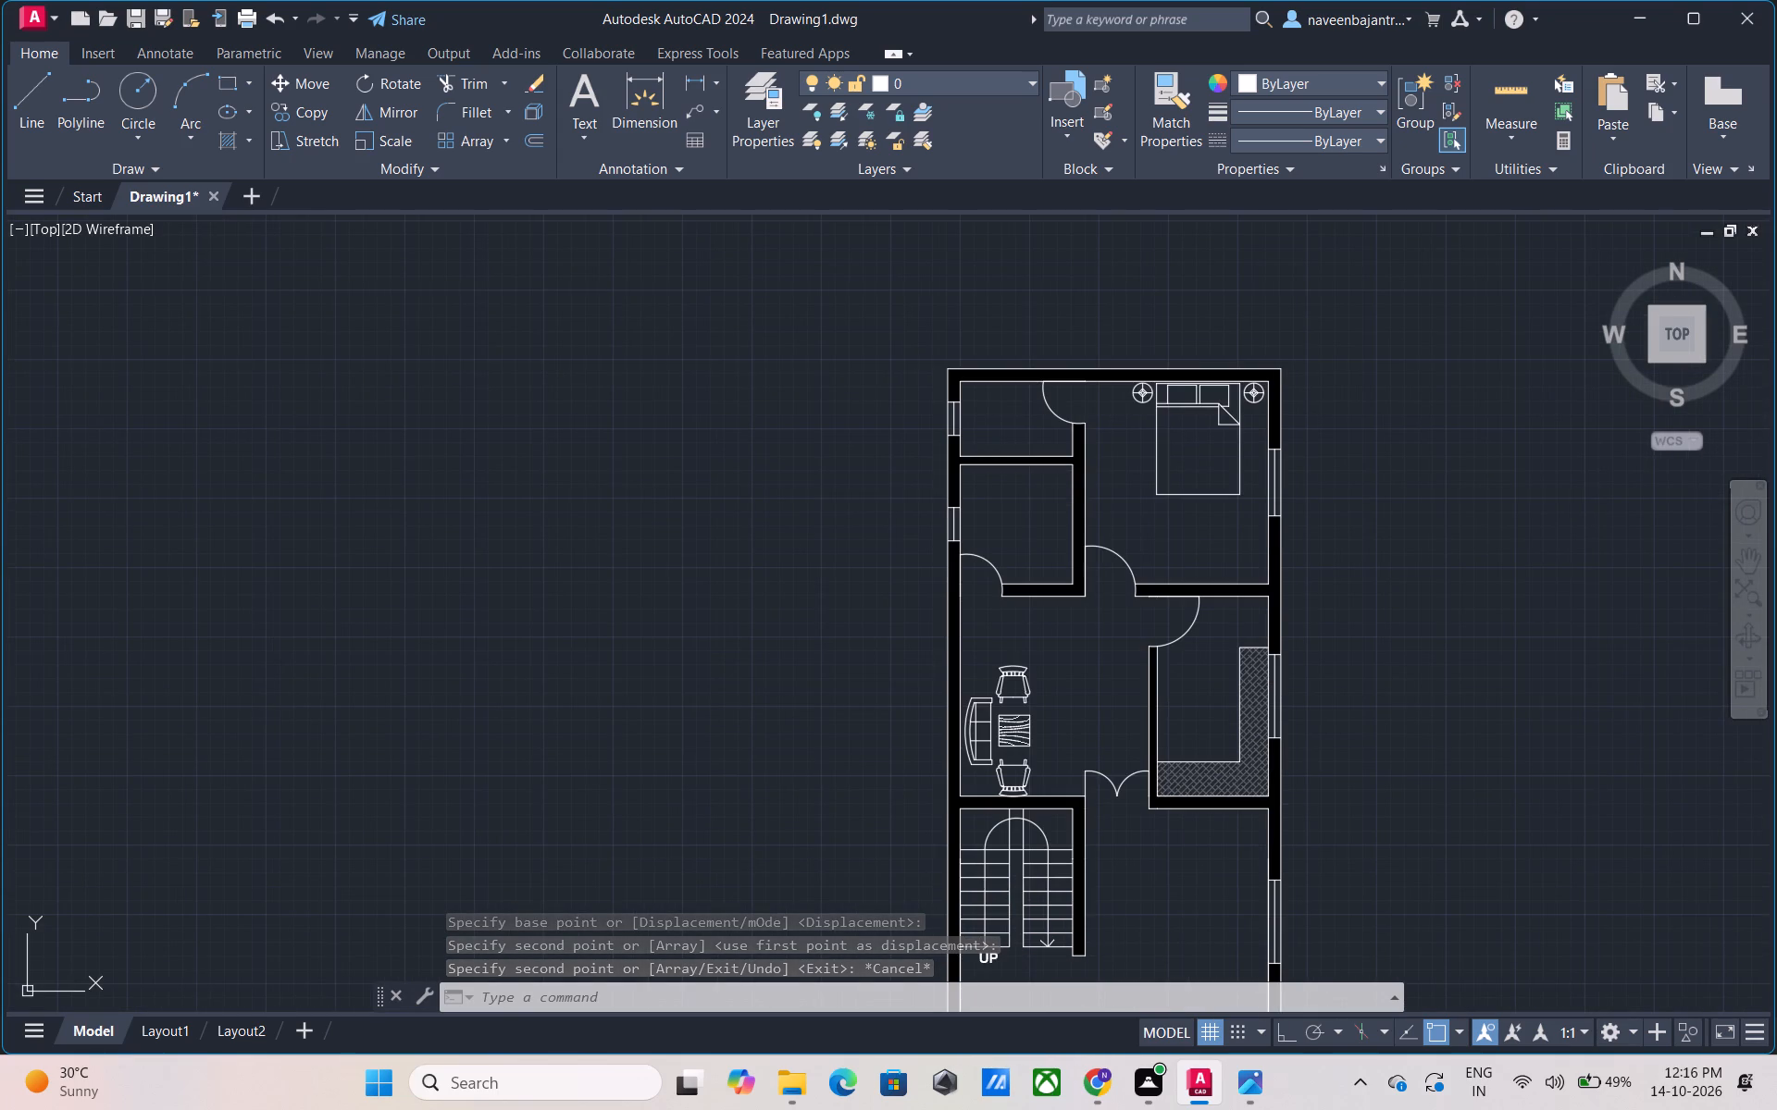
text(TR)
key(space)
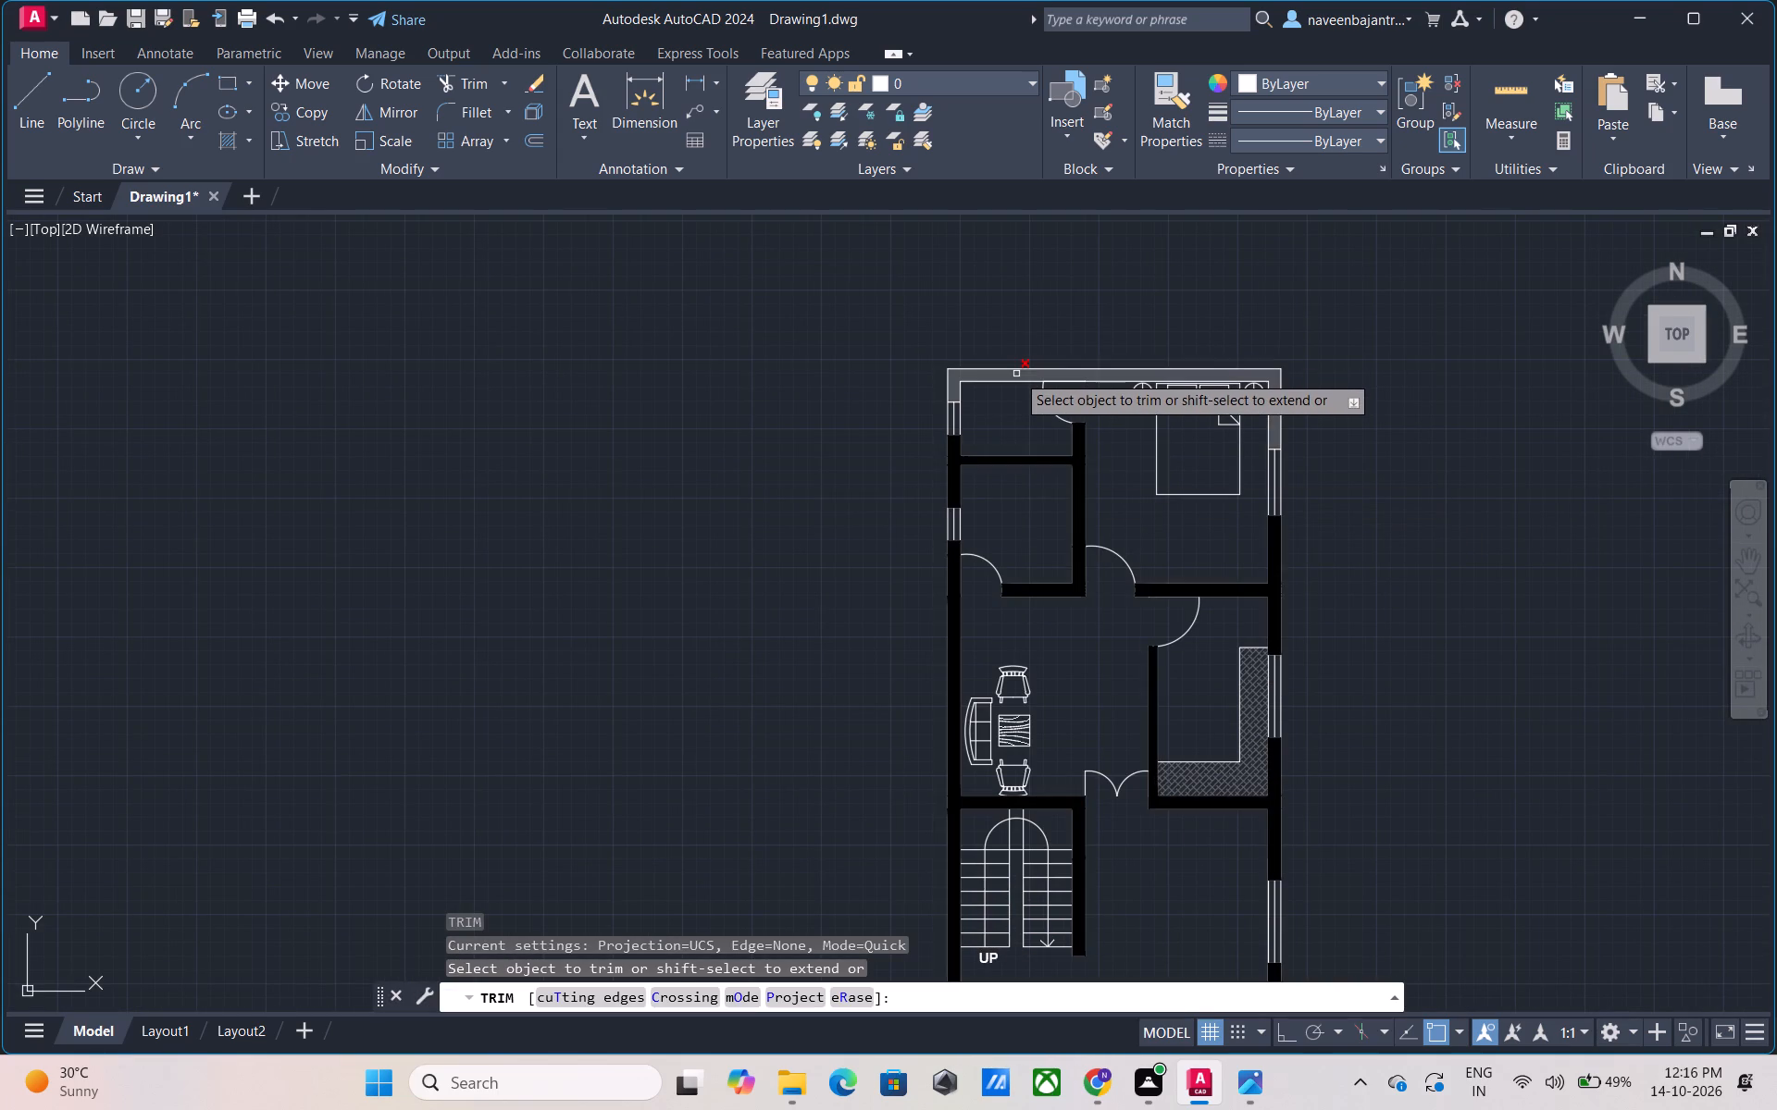
click(1016, 374)
click(1079, 451)
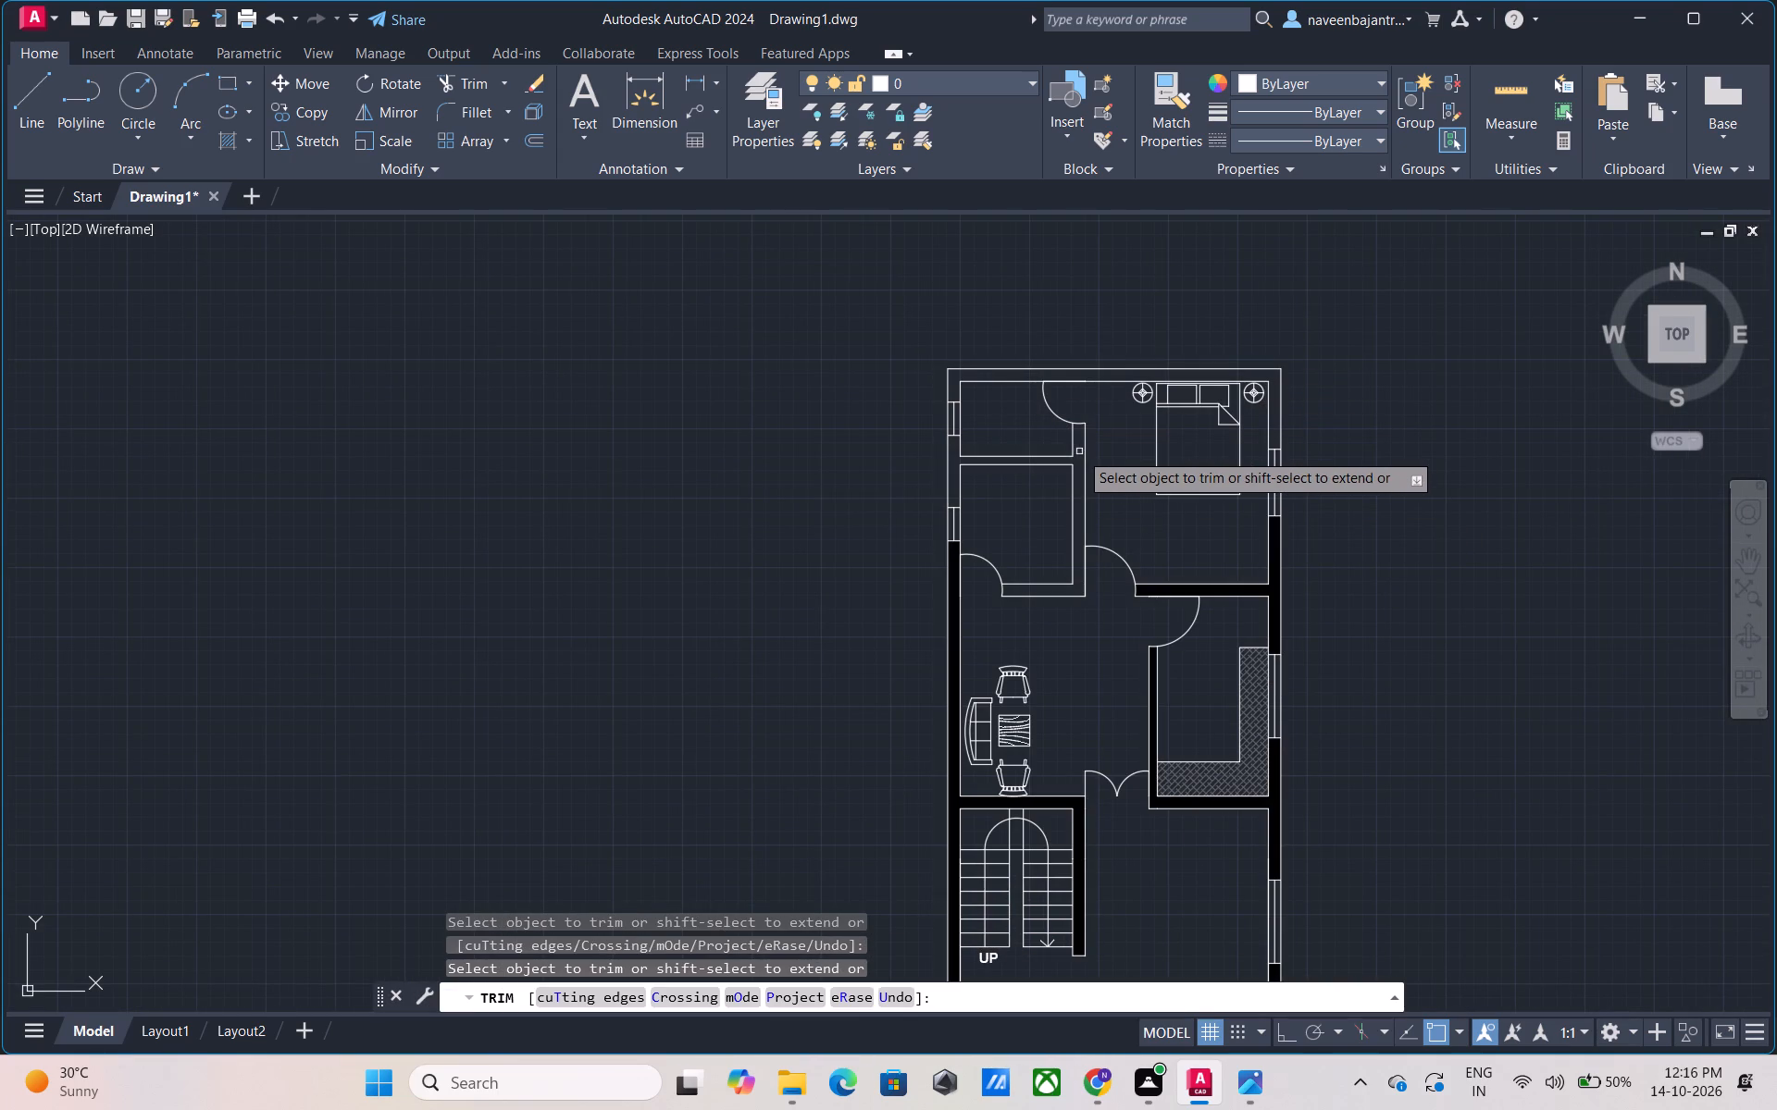
click(1271, 591)
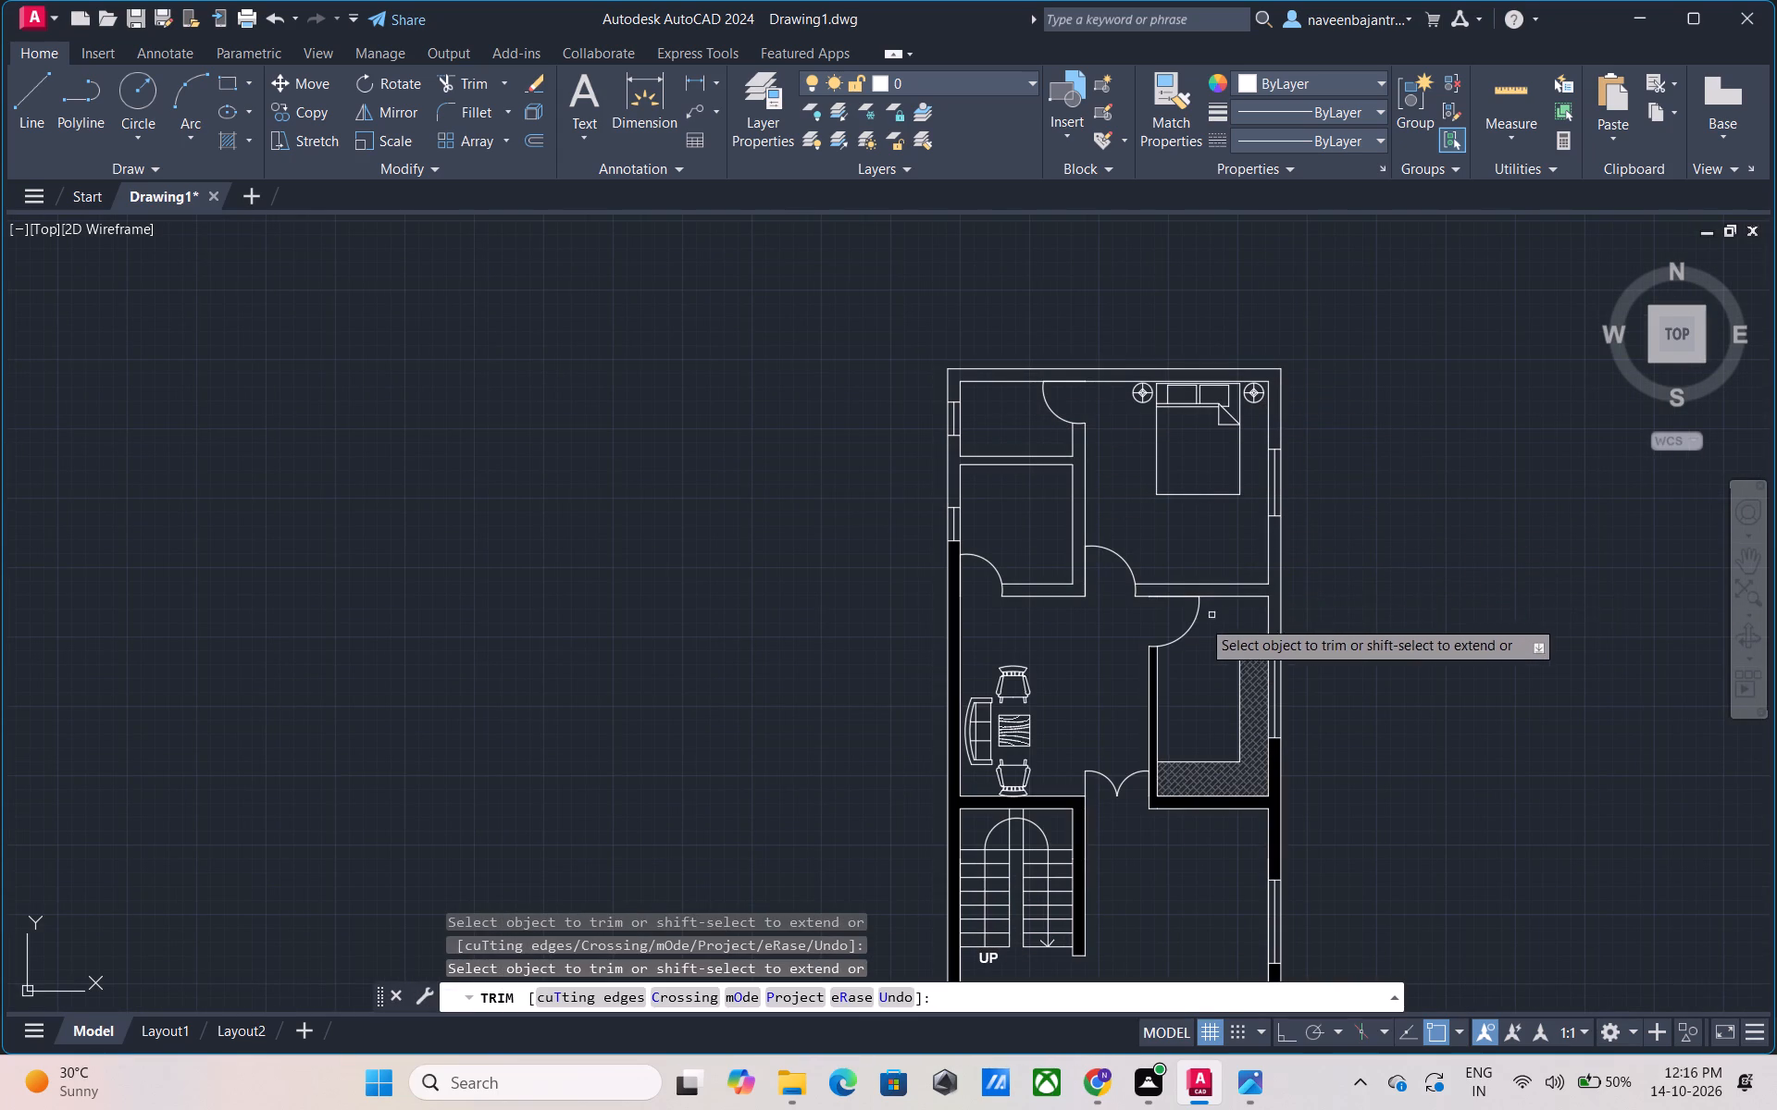
click(954, 703)
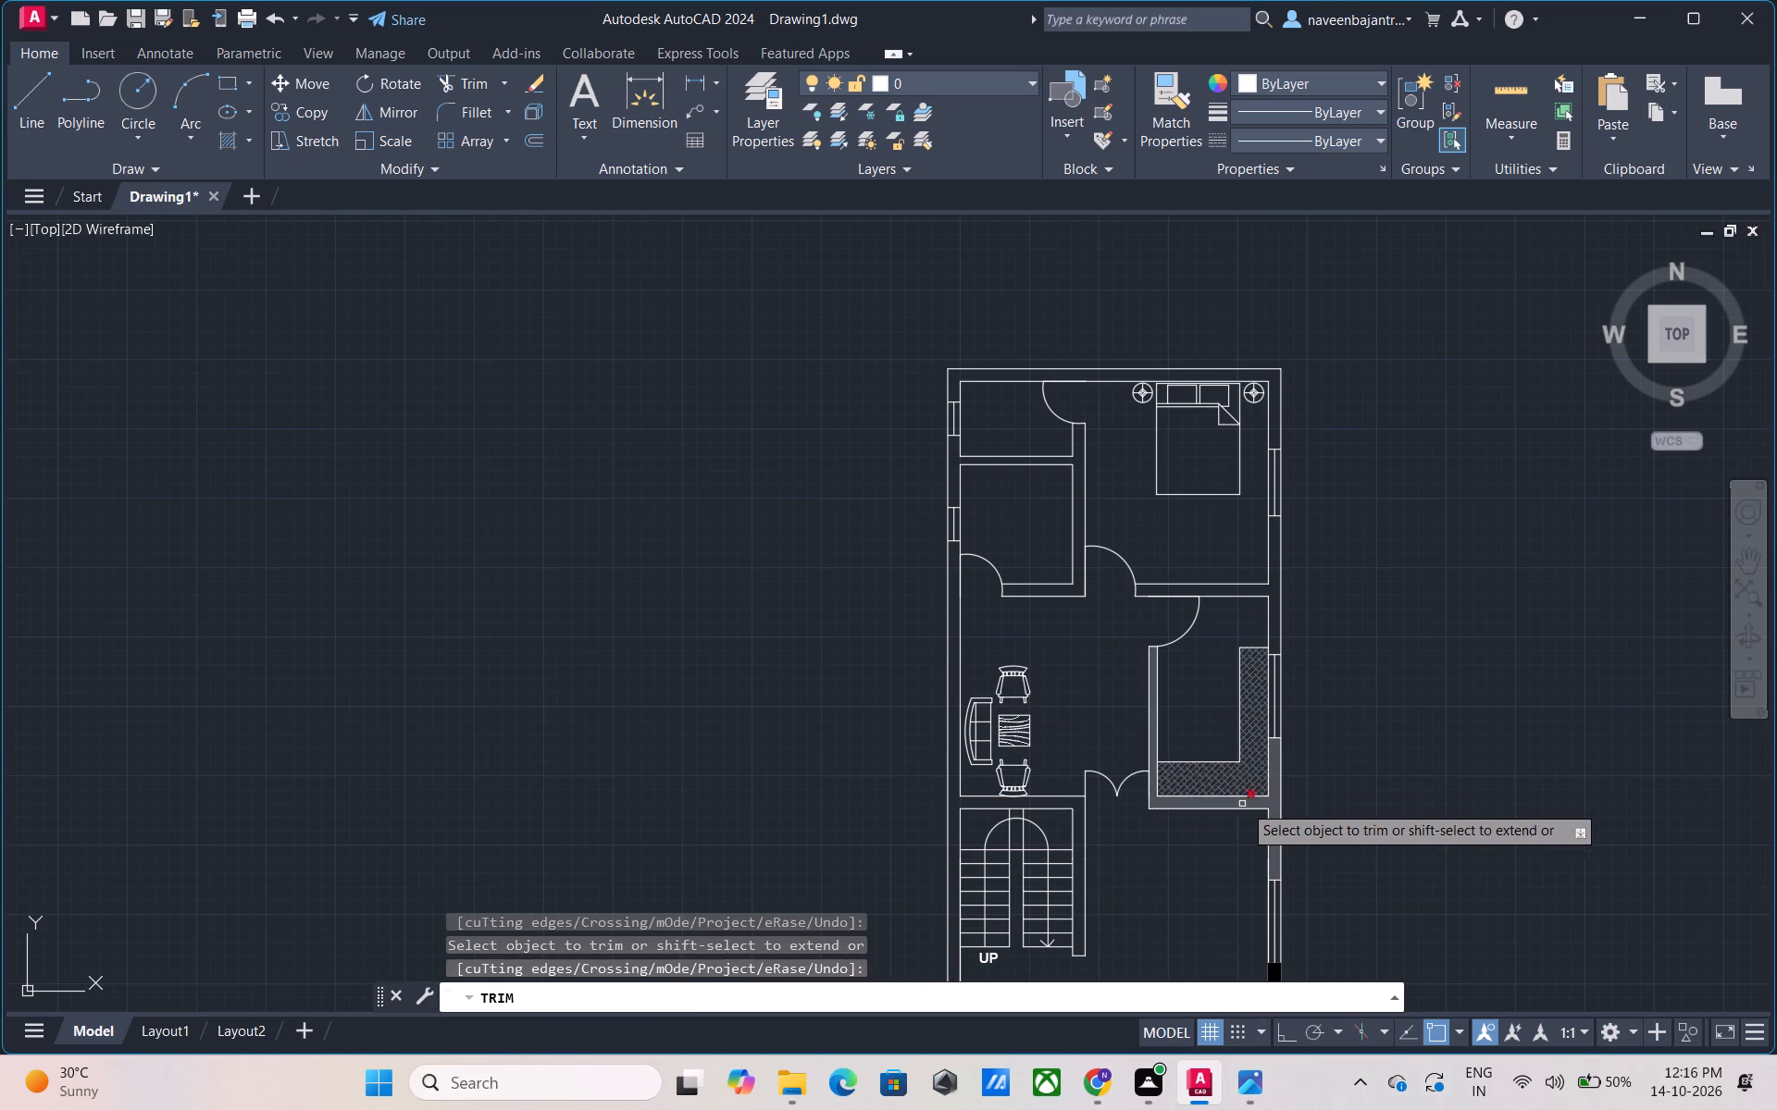
click(1264, 804)
scroll(1264, 804, down, 2)
middle_drag(1299, 828, 1298, 795)
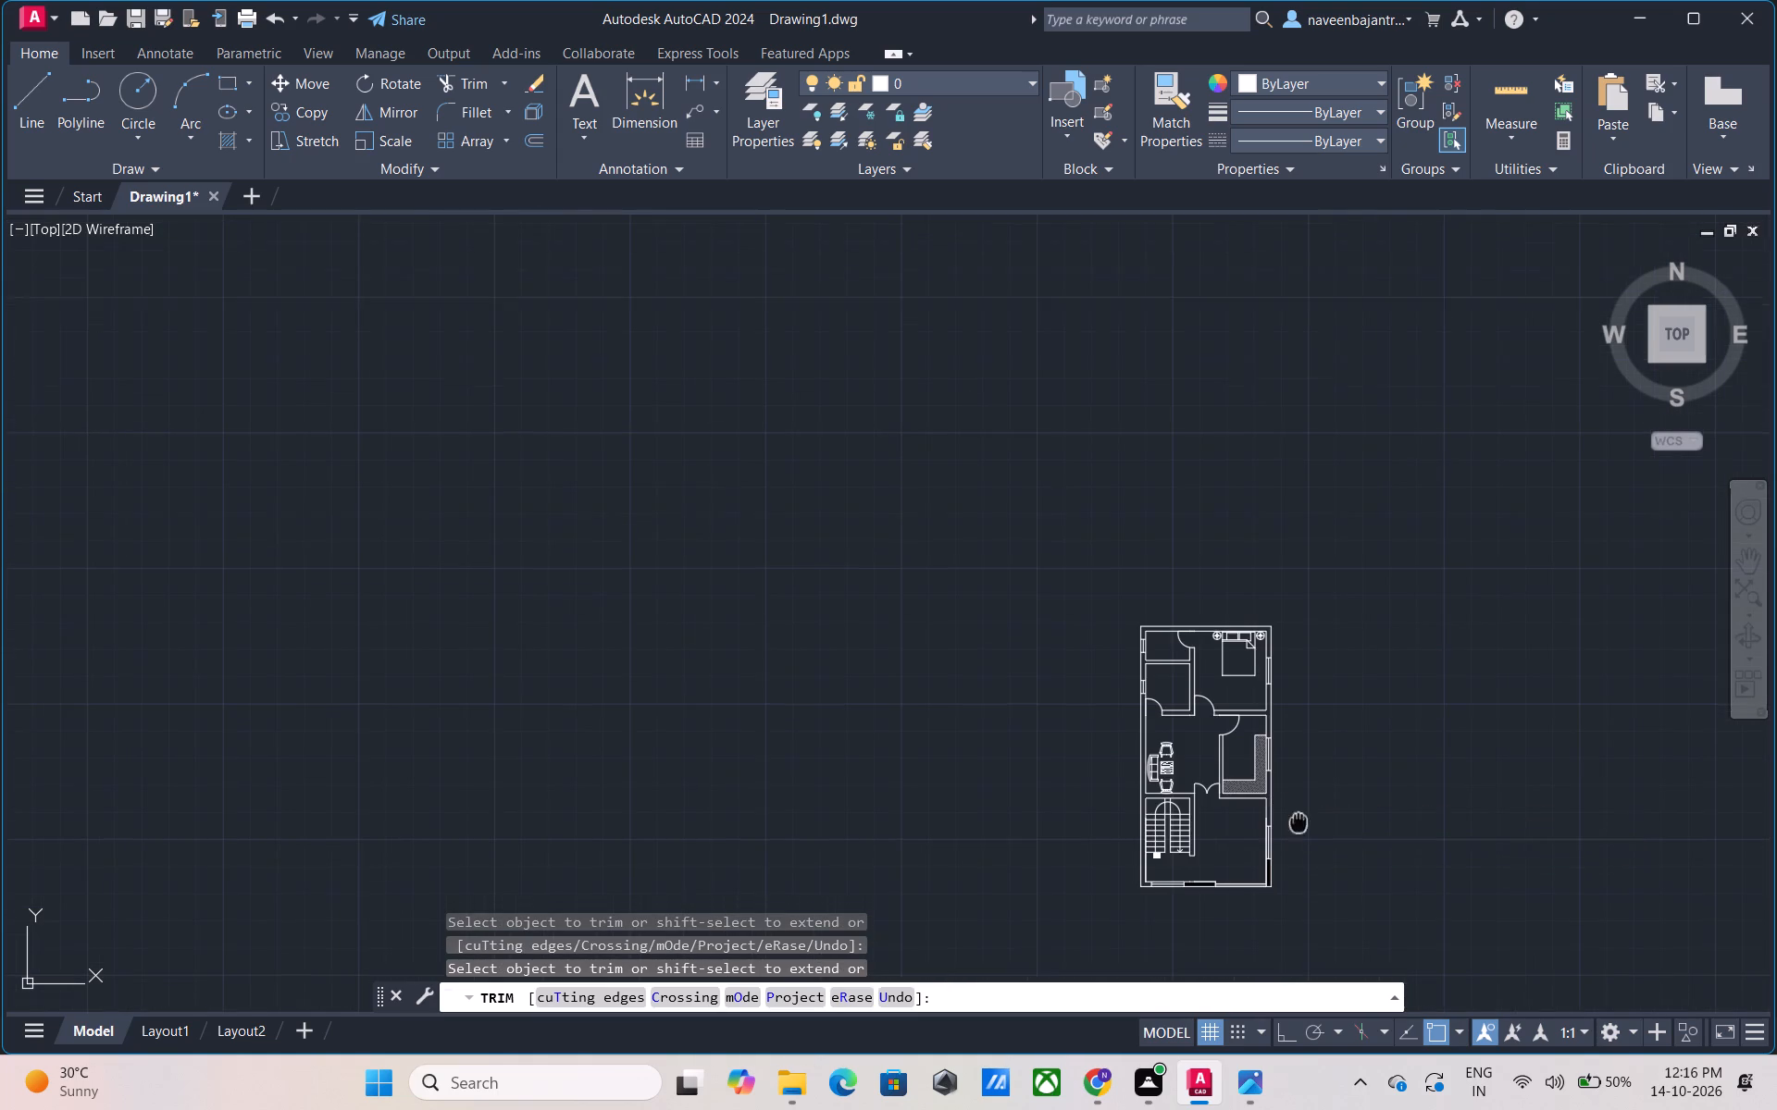
middle_drag(1298, 795, 1274, 676)
scroll(1272, 680, up, 2)
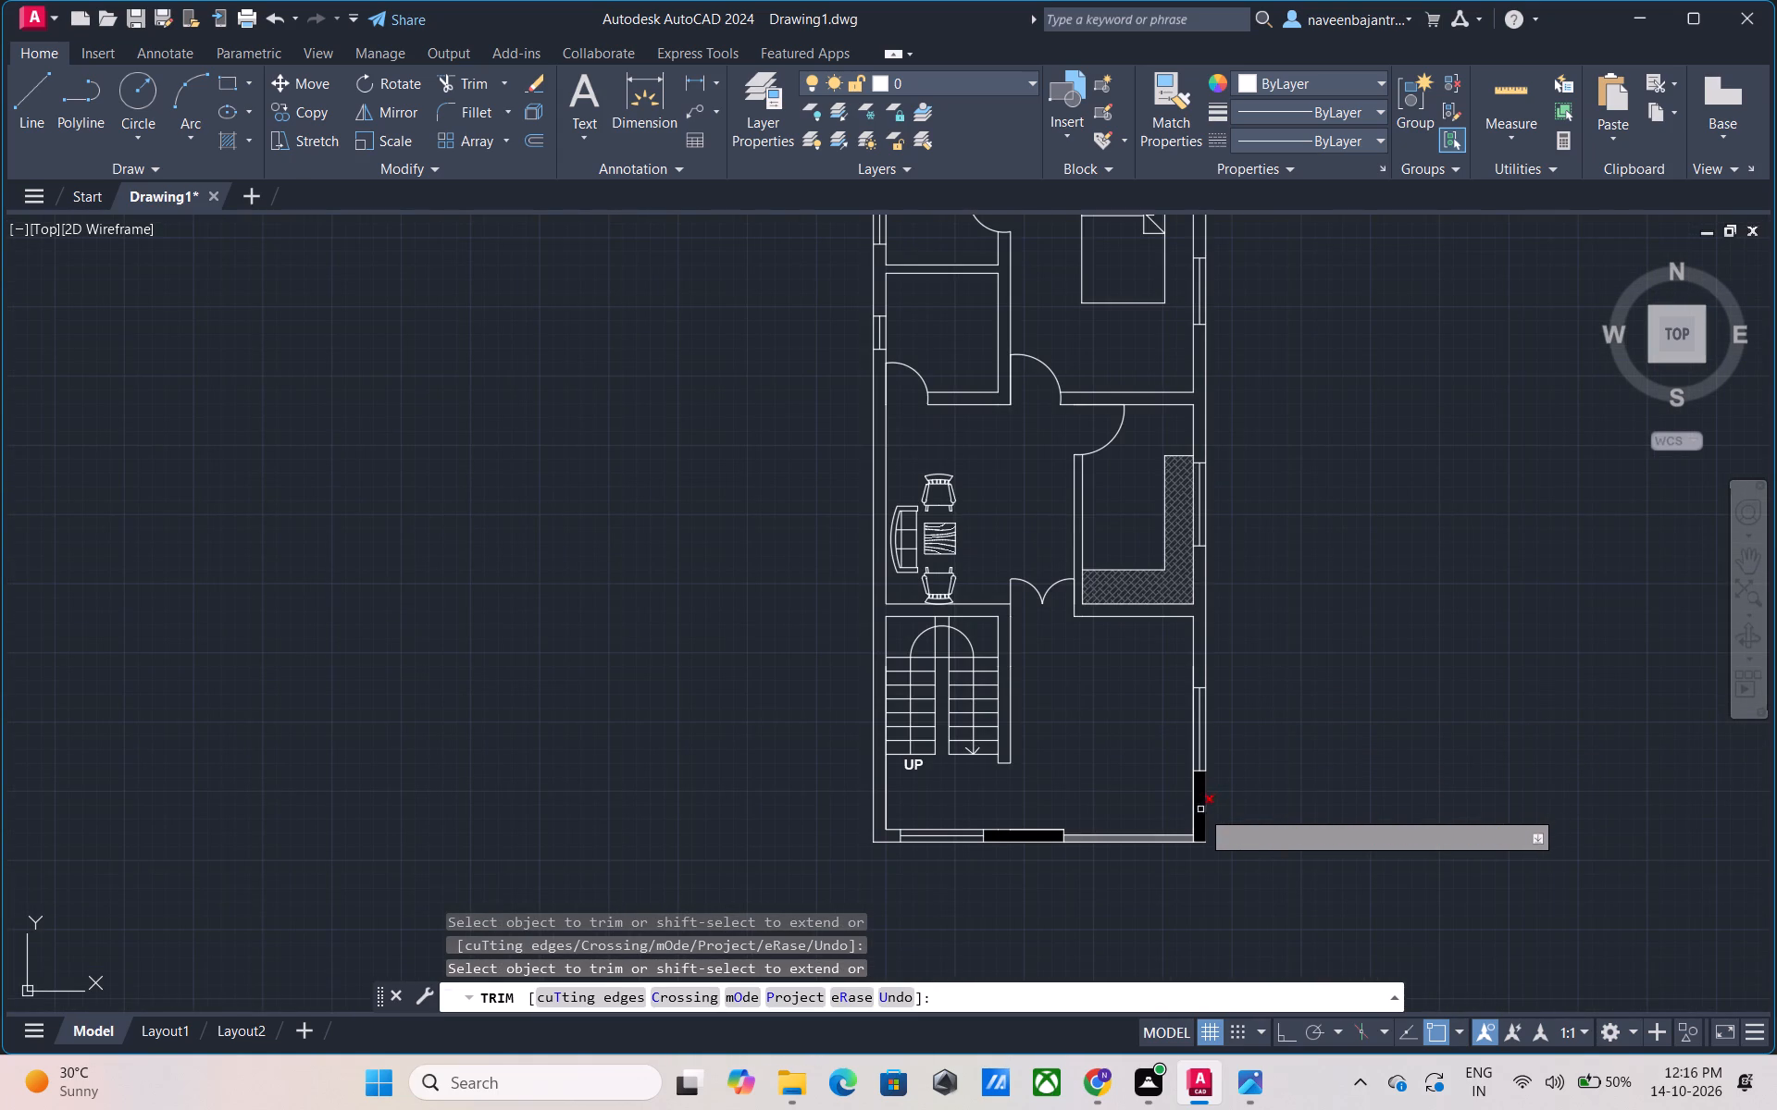
click(1200, 809)
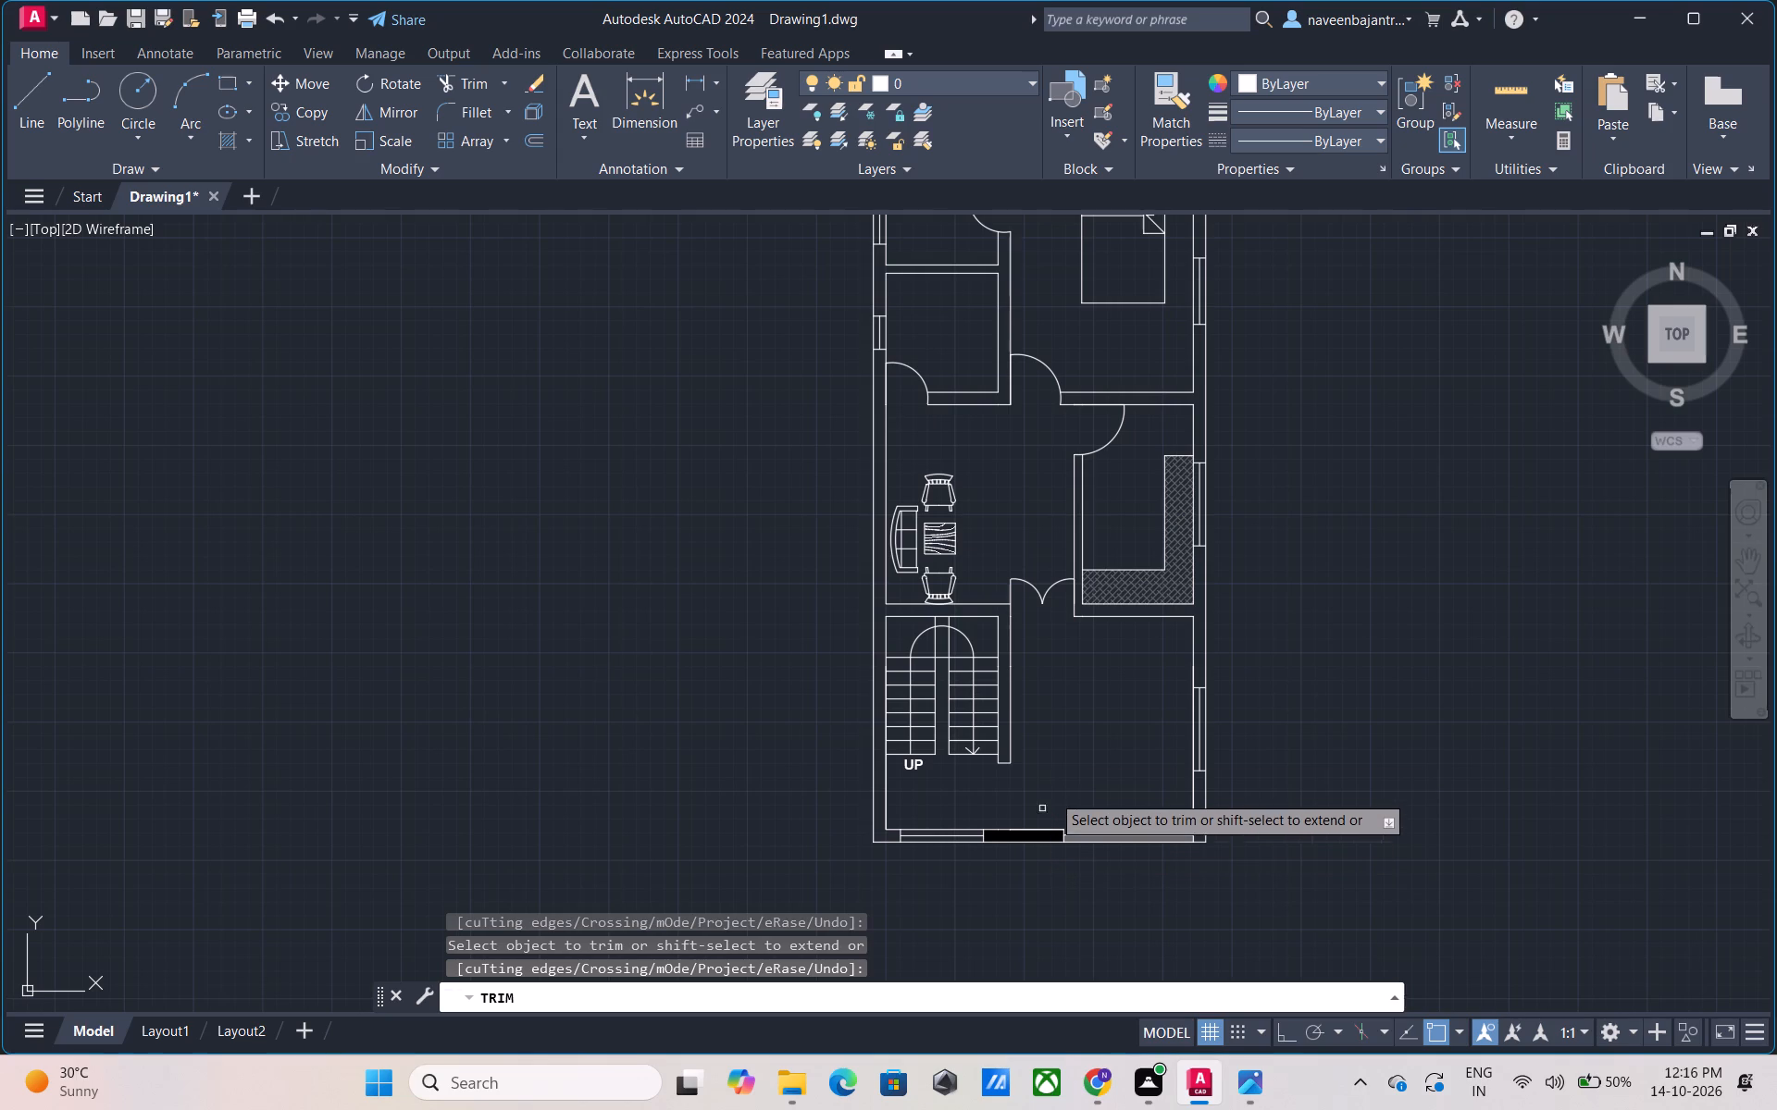
key(Escape)
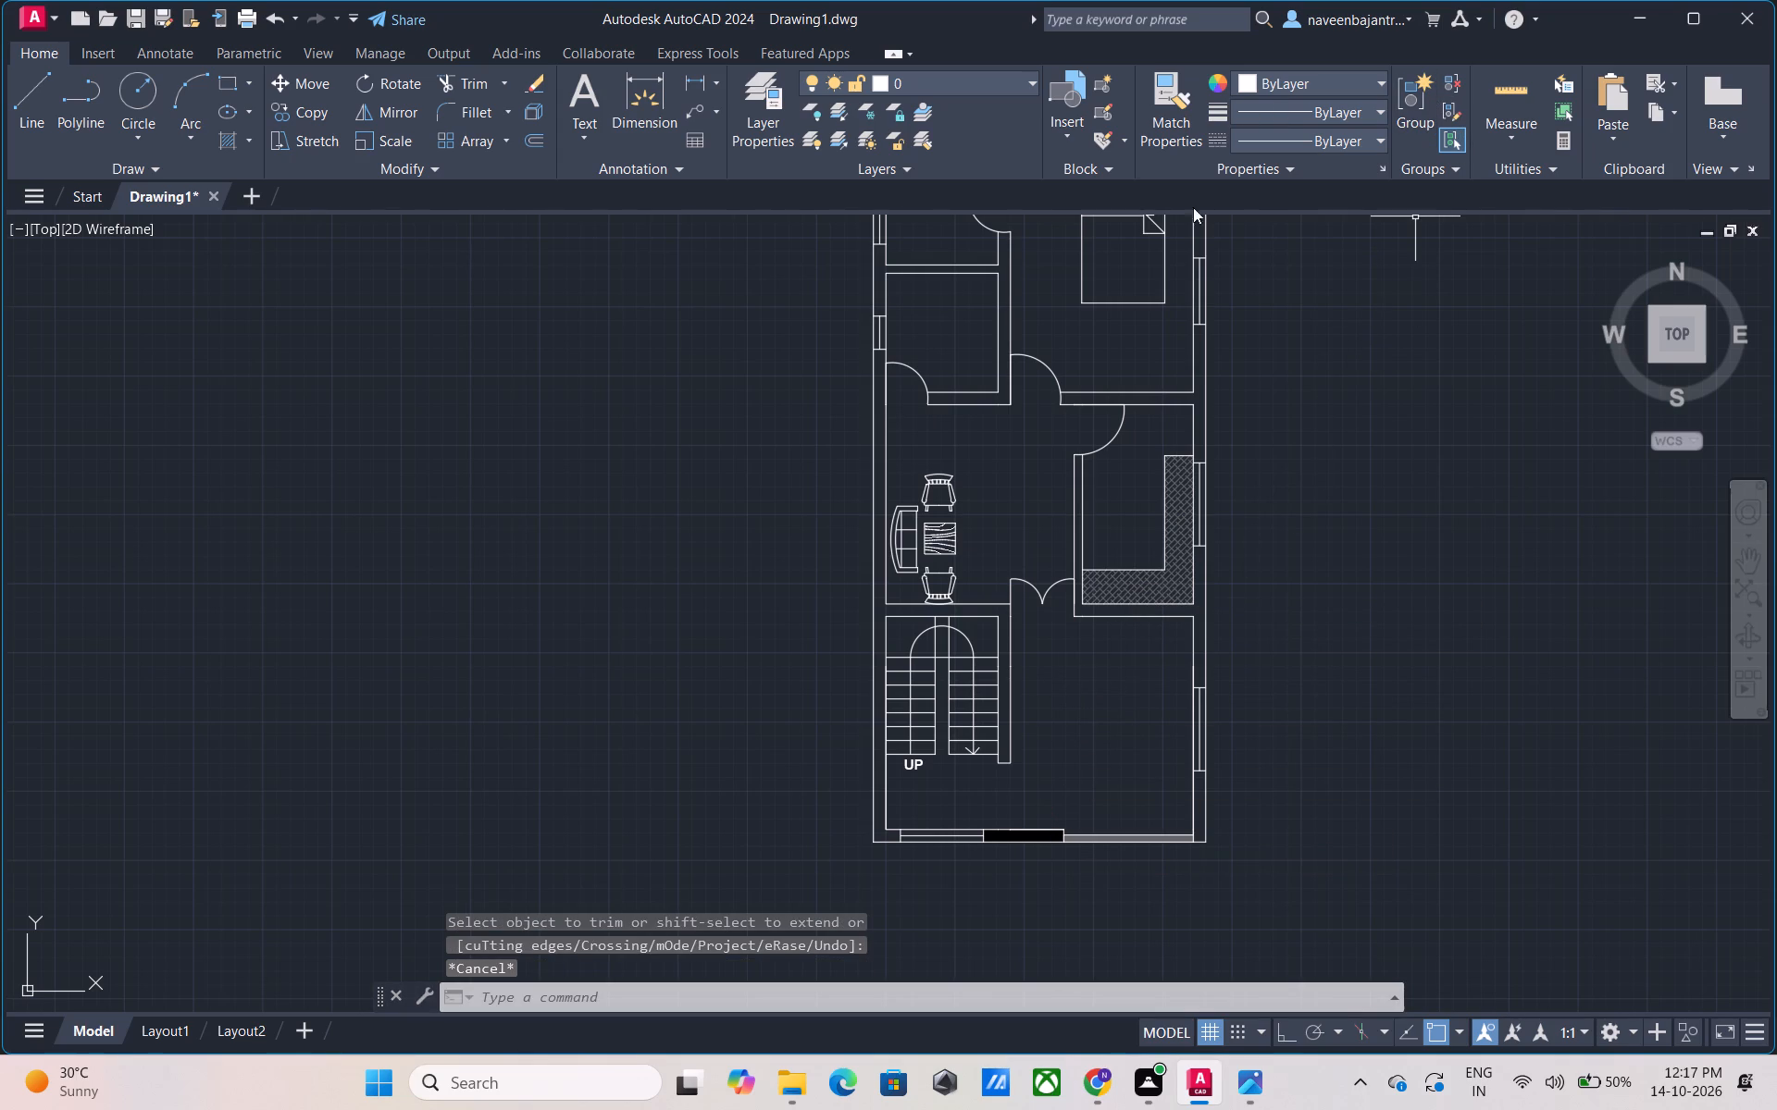
Delete the remaining solid black hatch segment in the bottom wall of the copied plan.
click(1026, 836)
key(Delete)
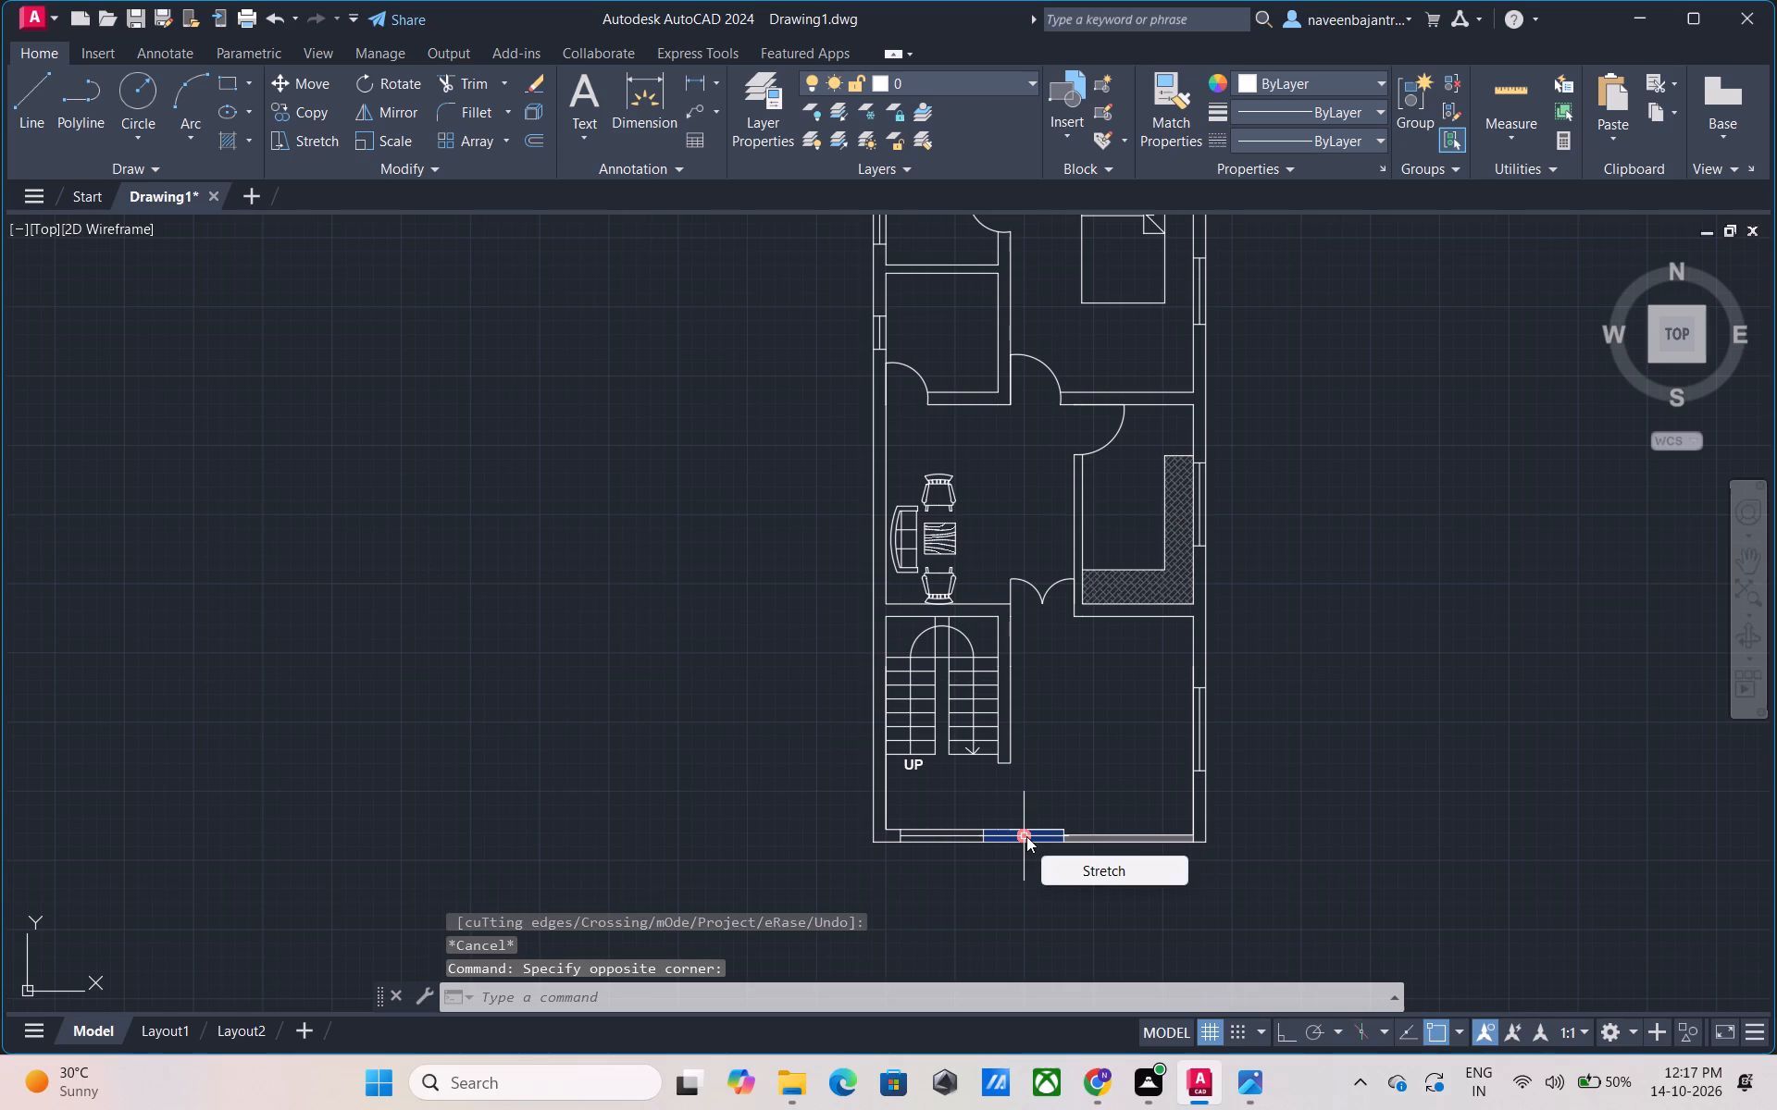
key(Delete)
key(Delete)
key(Delete)
key(Delete)
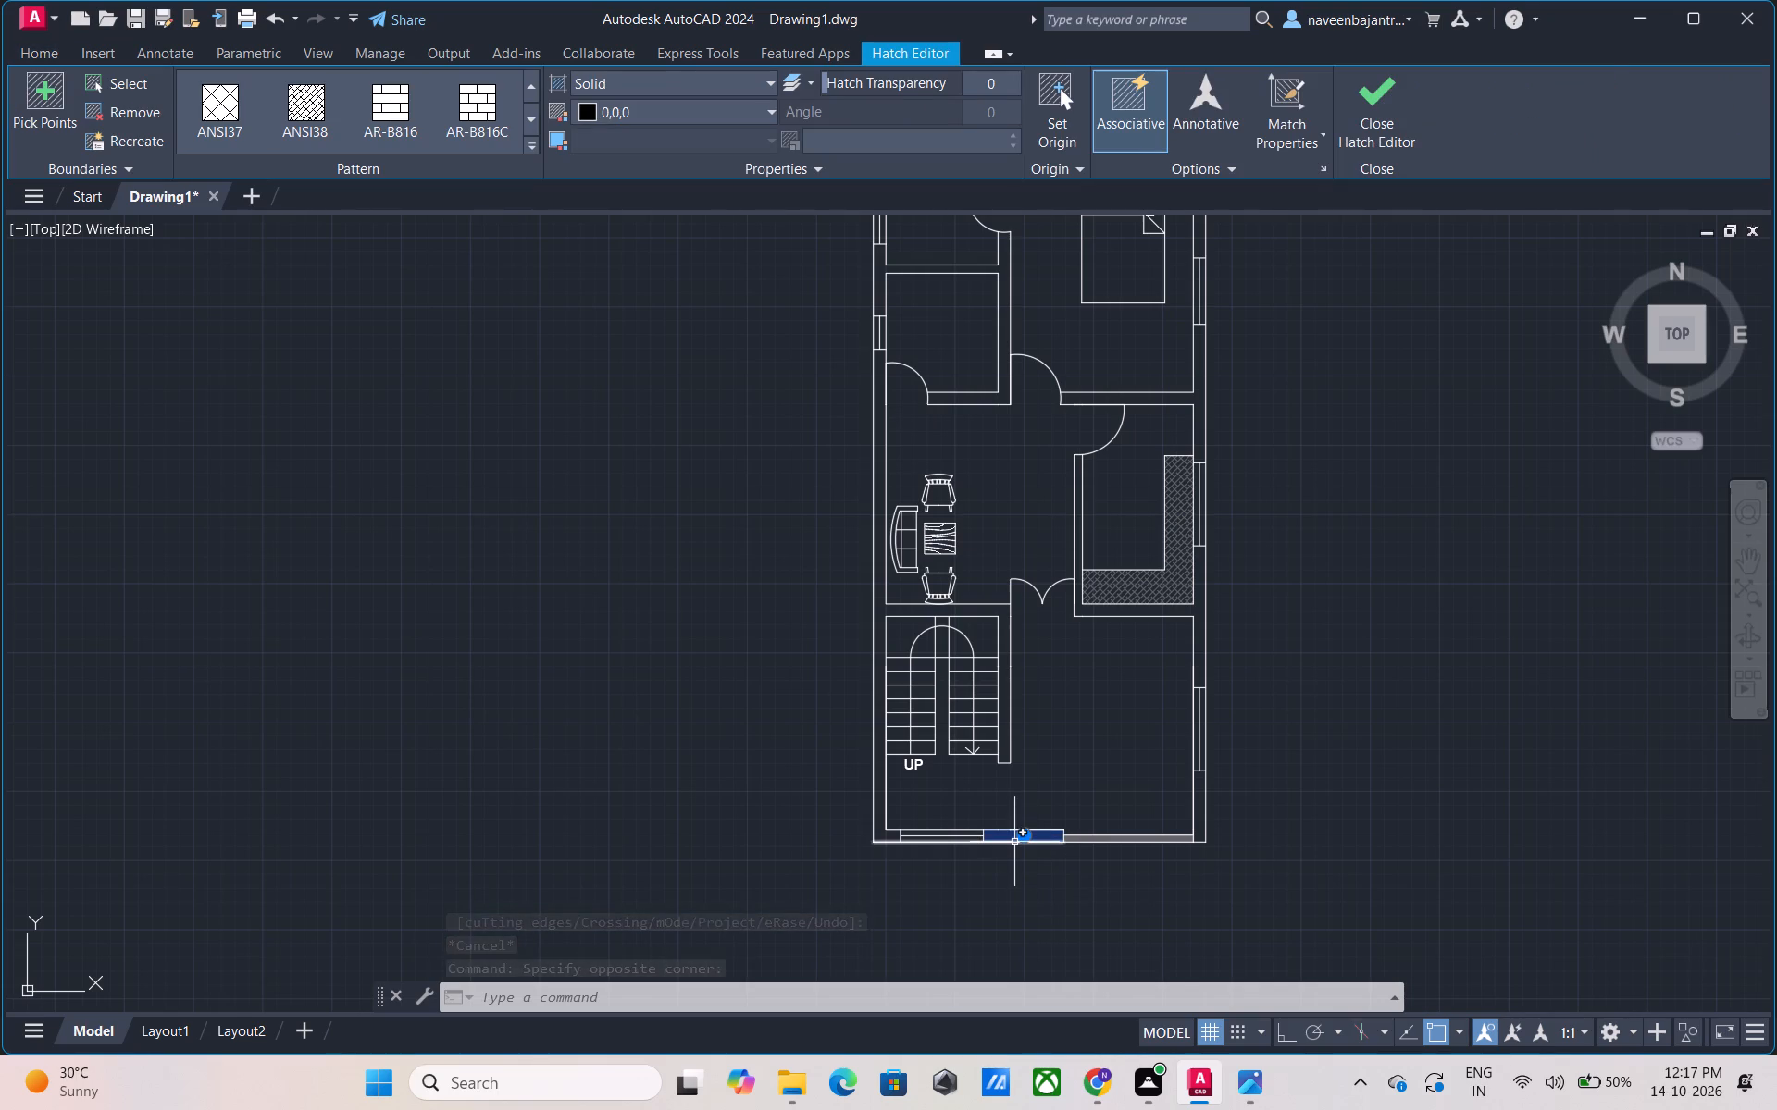
key(Delete)
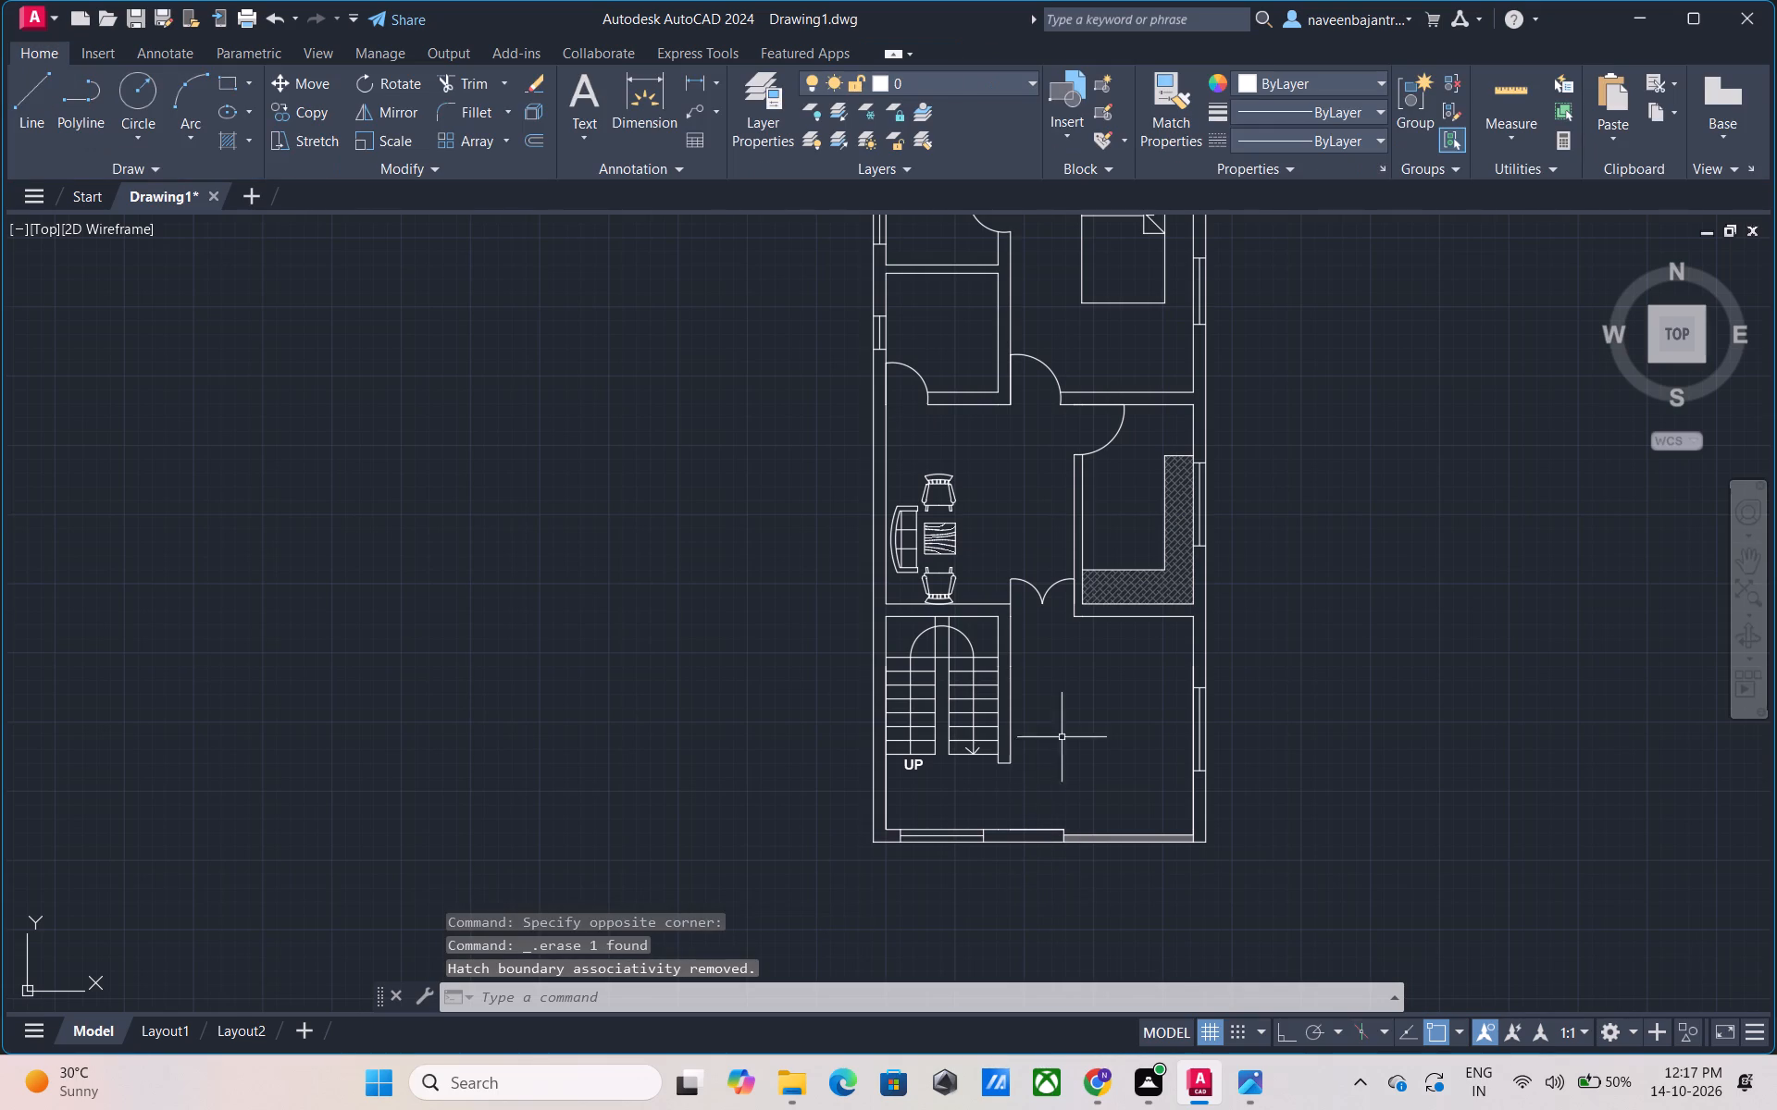
Delete the pattern hatch from the L-shaped kitchen counter in the copied plan.
click(1164, 579)
key(Delete)
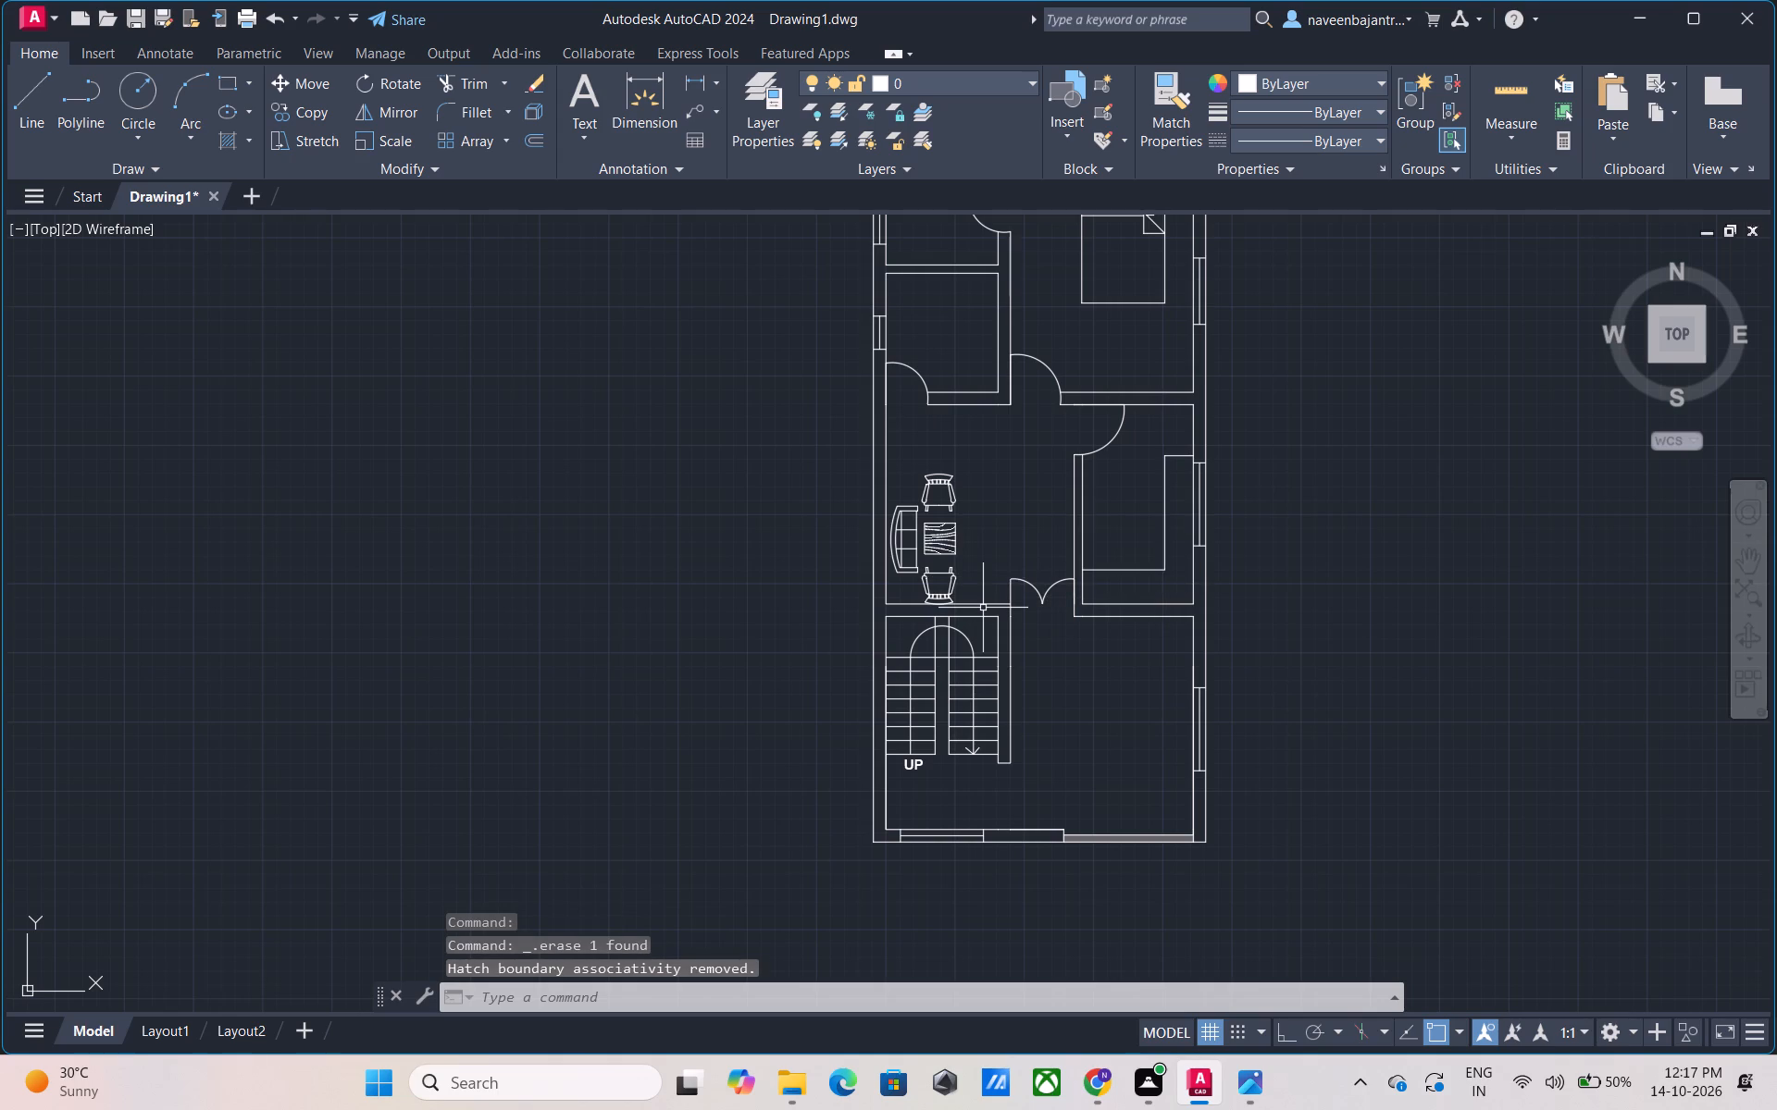
key(Escape)
Trim away the end lines and centre line of the uppermost window in the left outer wall.
text(TR)
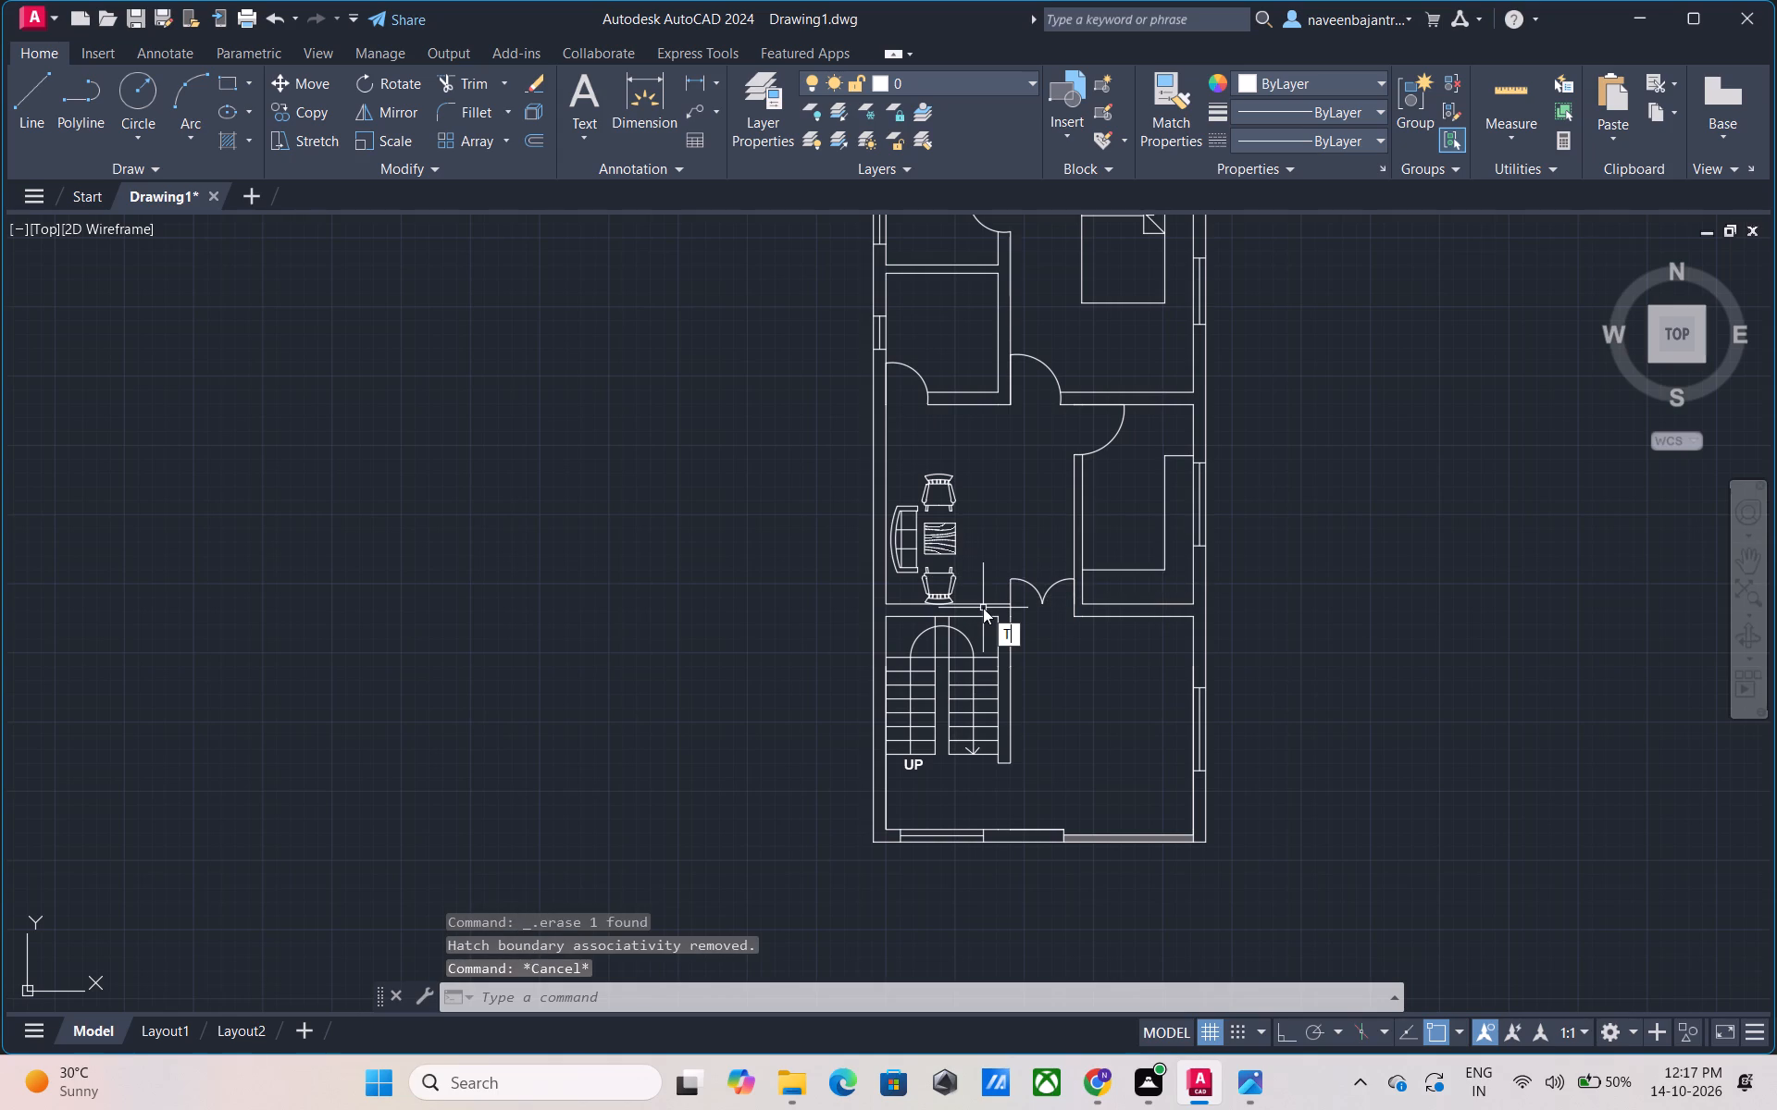
key(space)
middle_drag(990, 544, 990, 739)
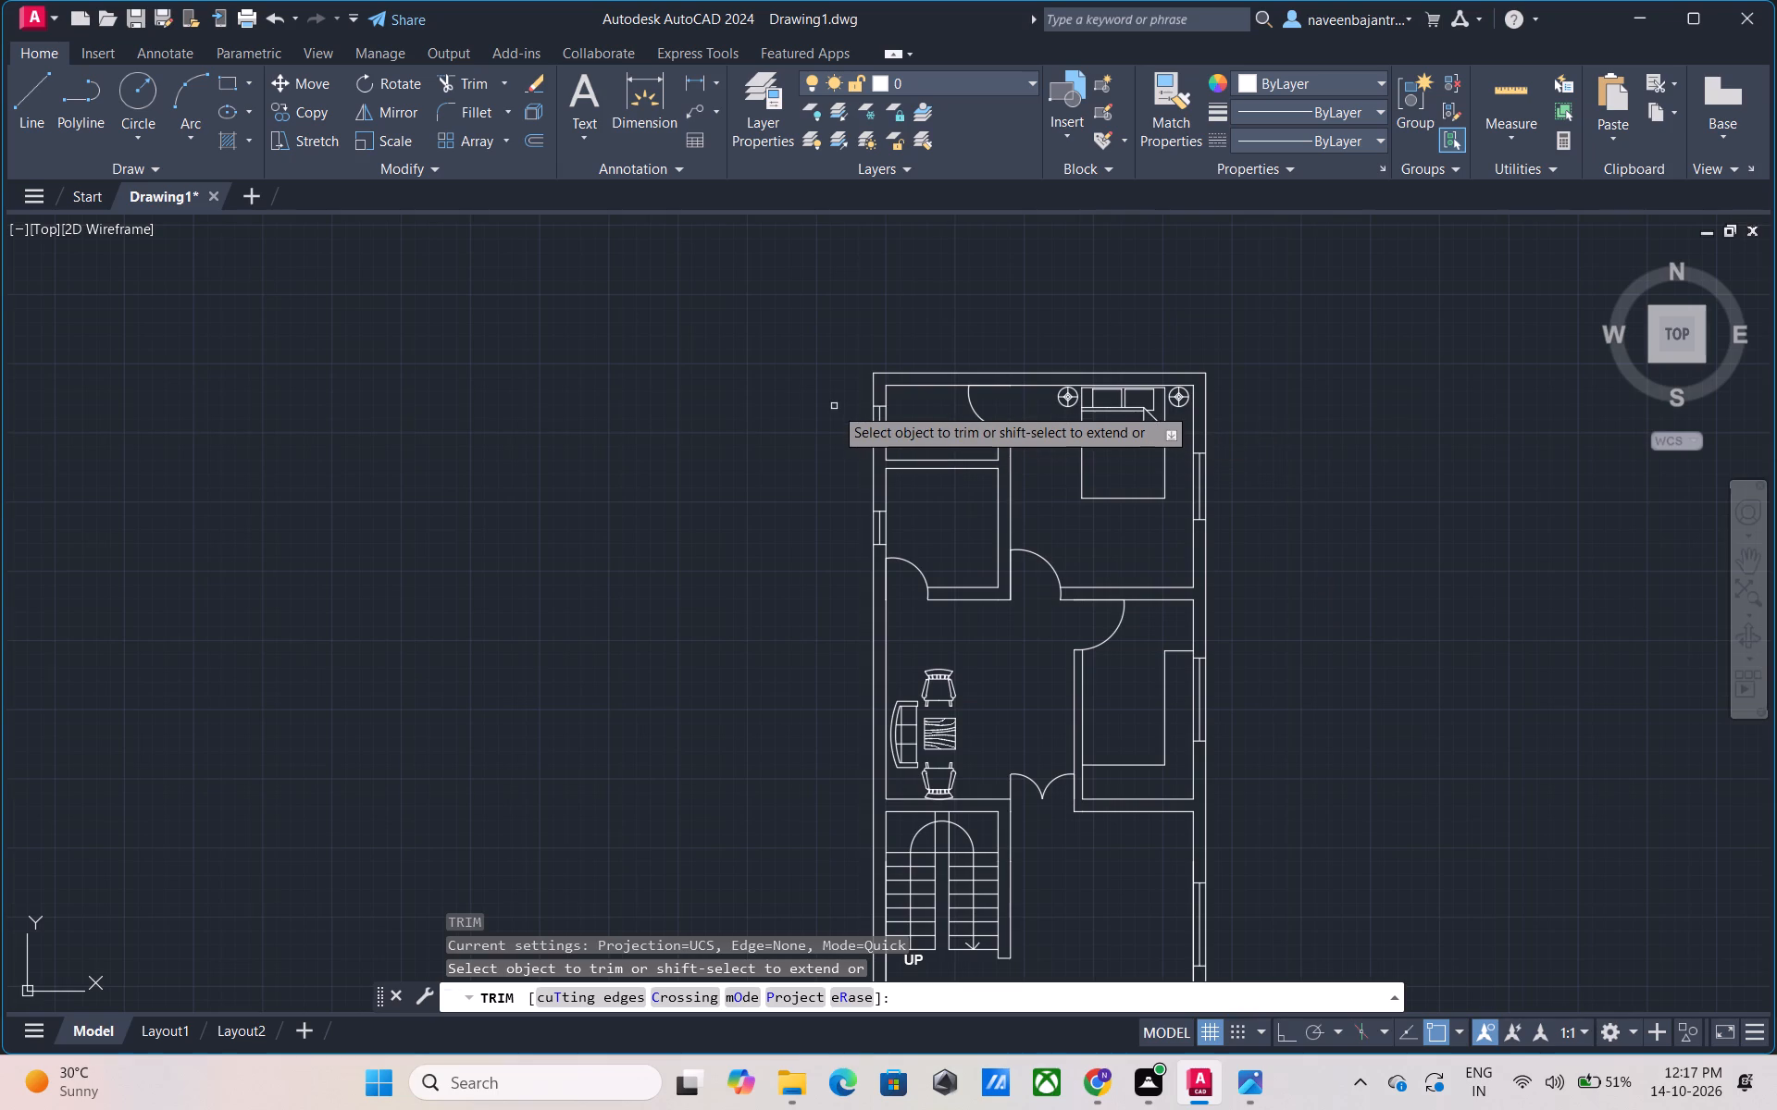
scroll(834, 413, up, 4)
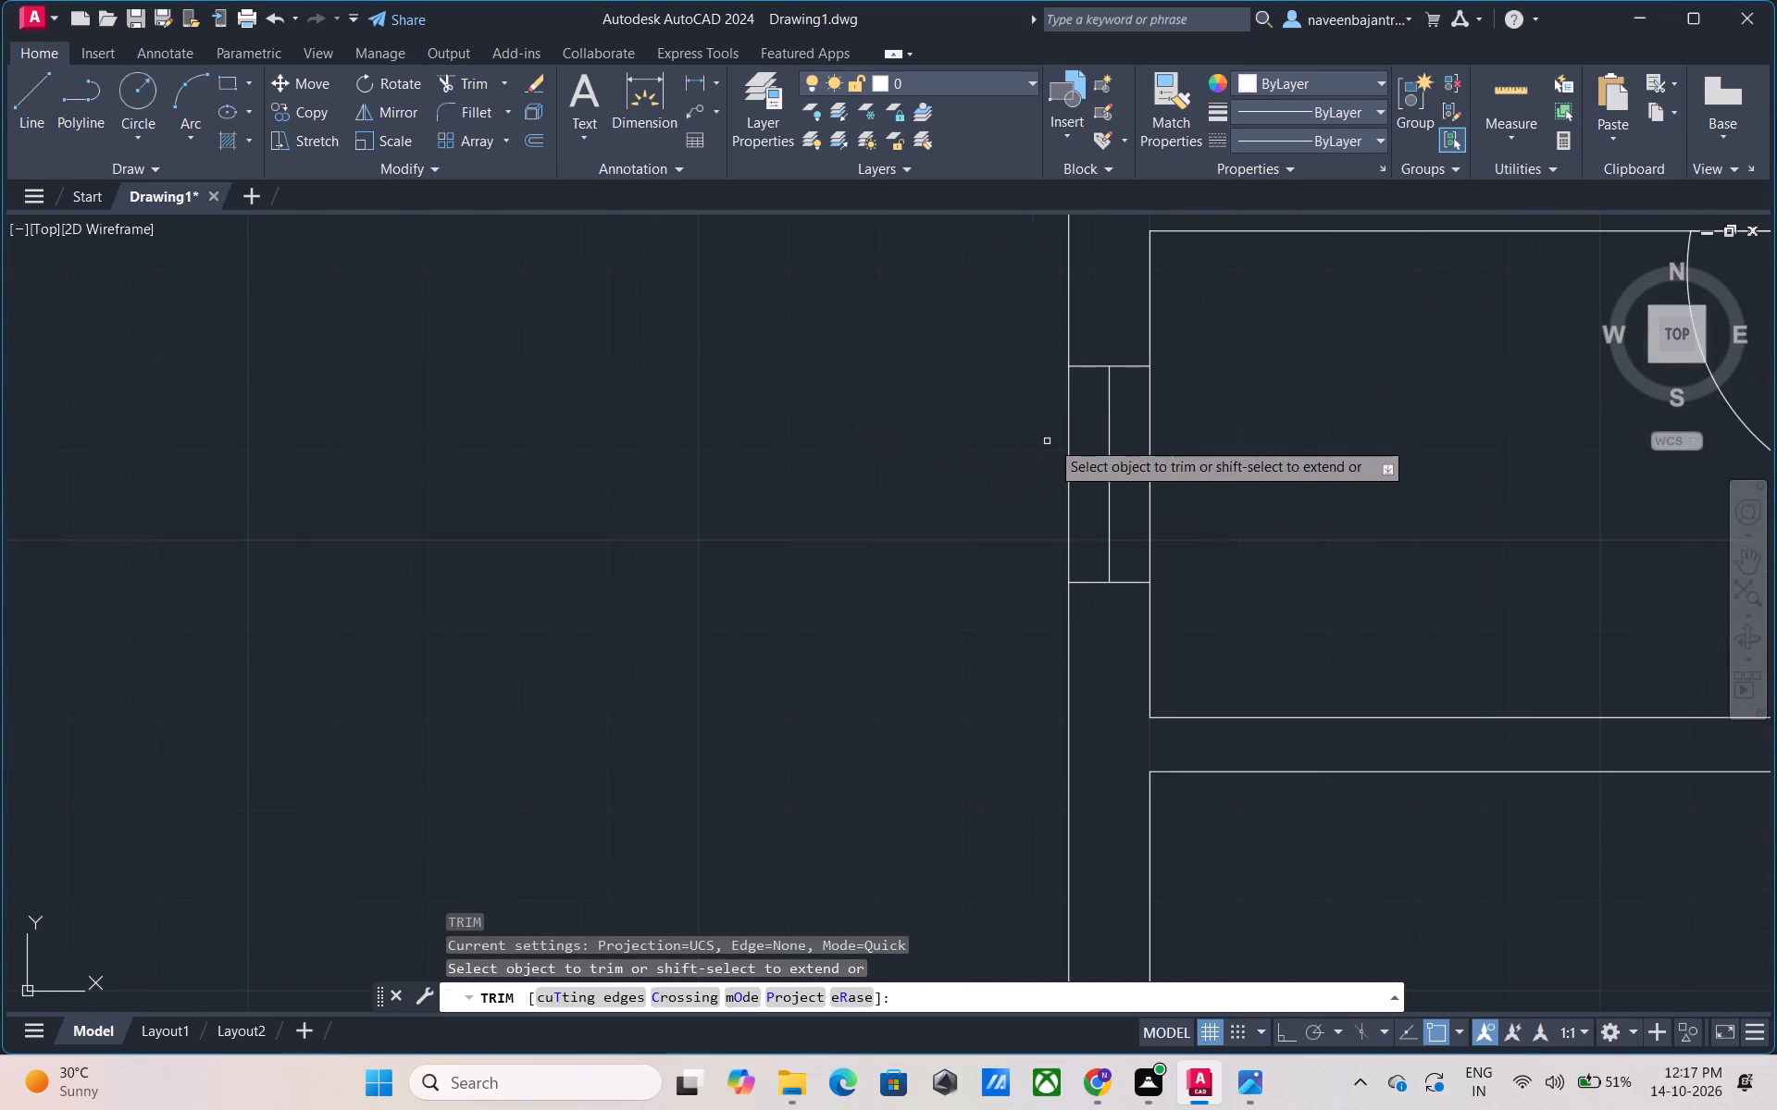
click(1080, 365)
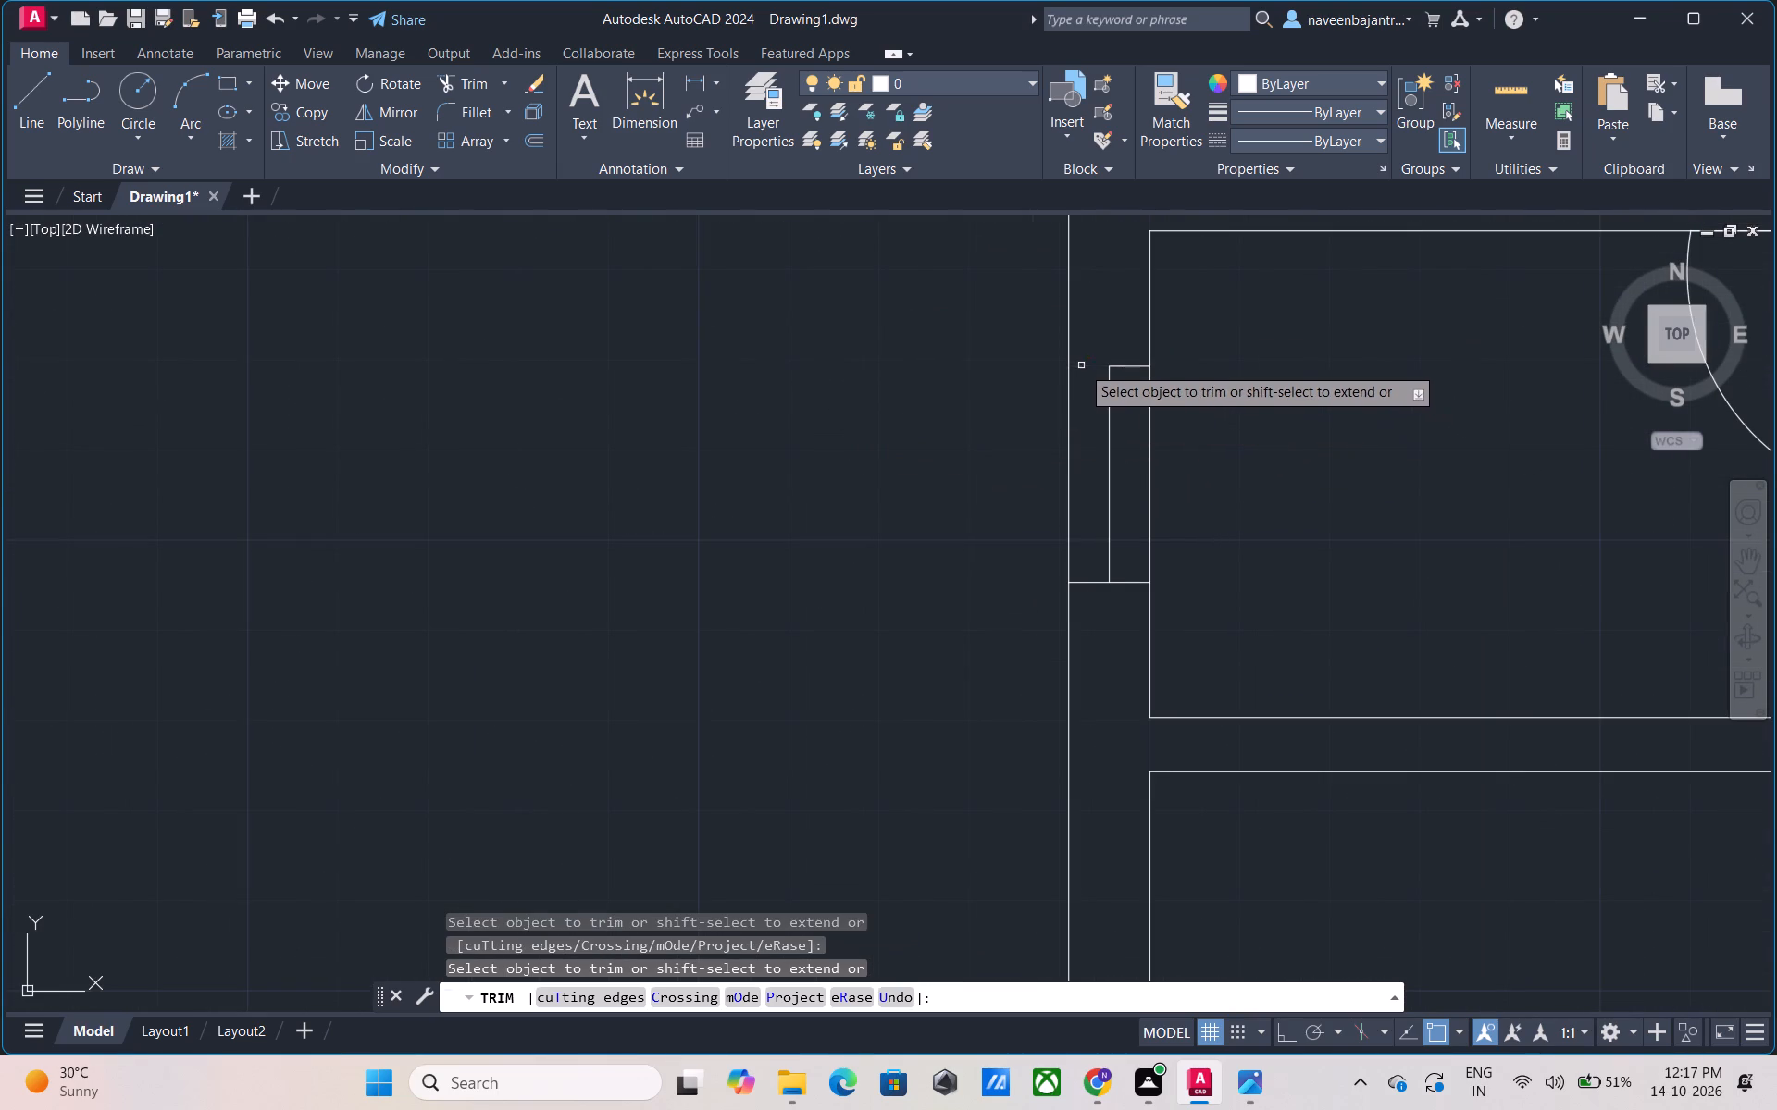
click(1124, 584)
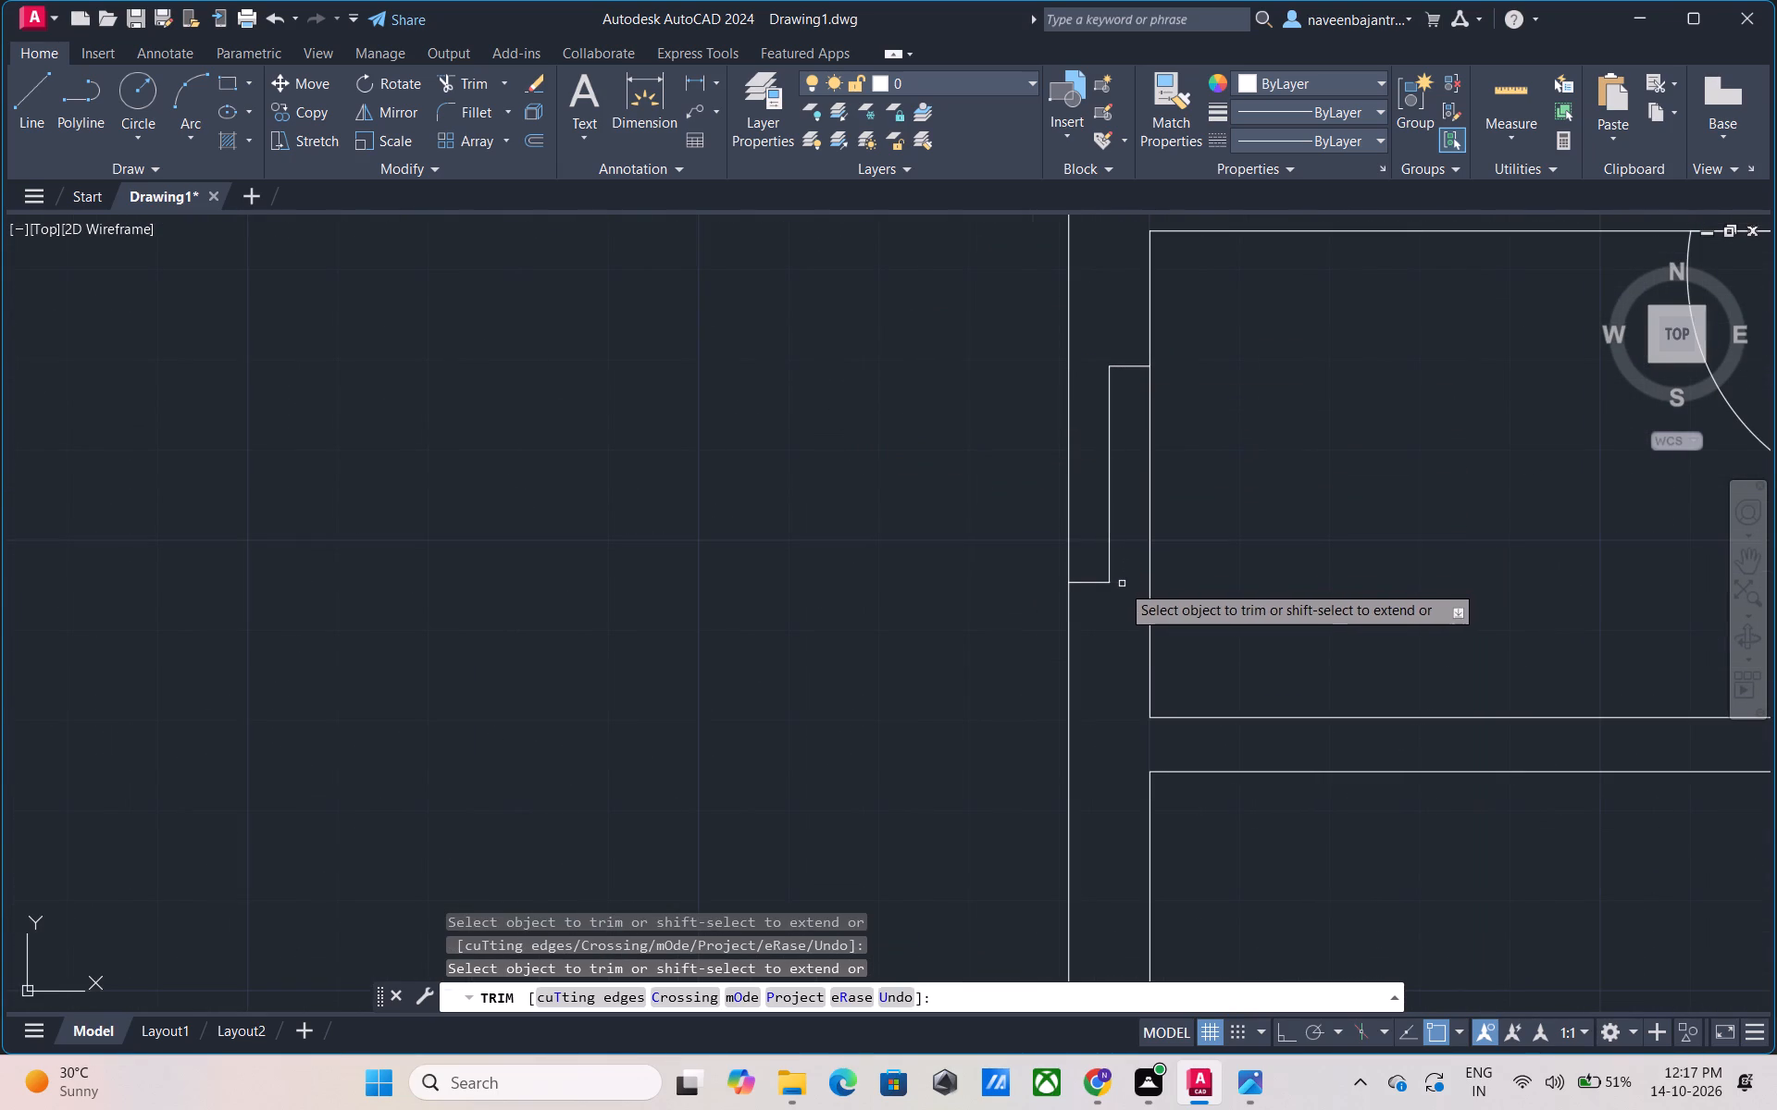
click(1087, 580)
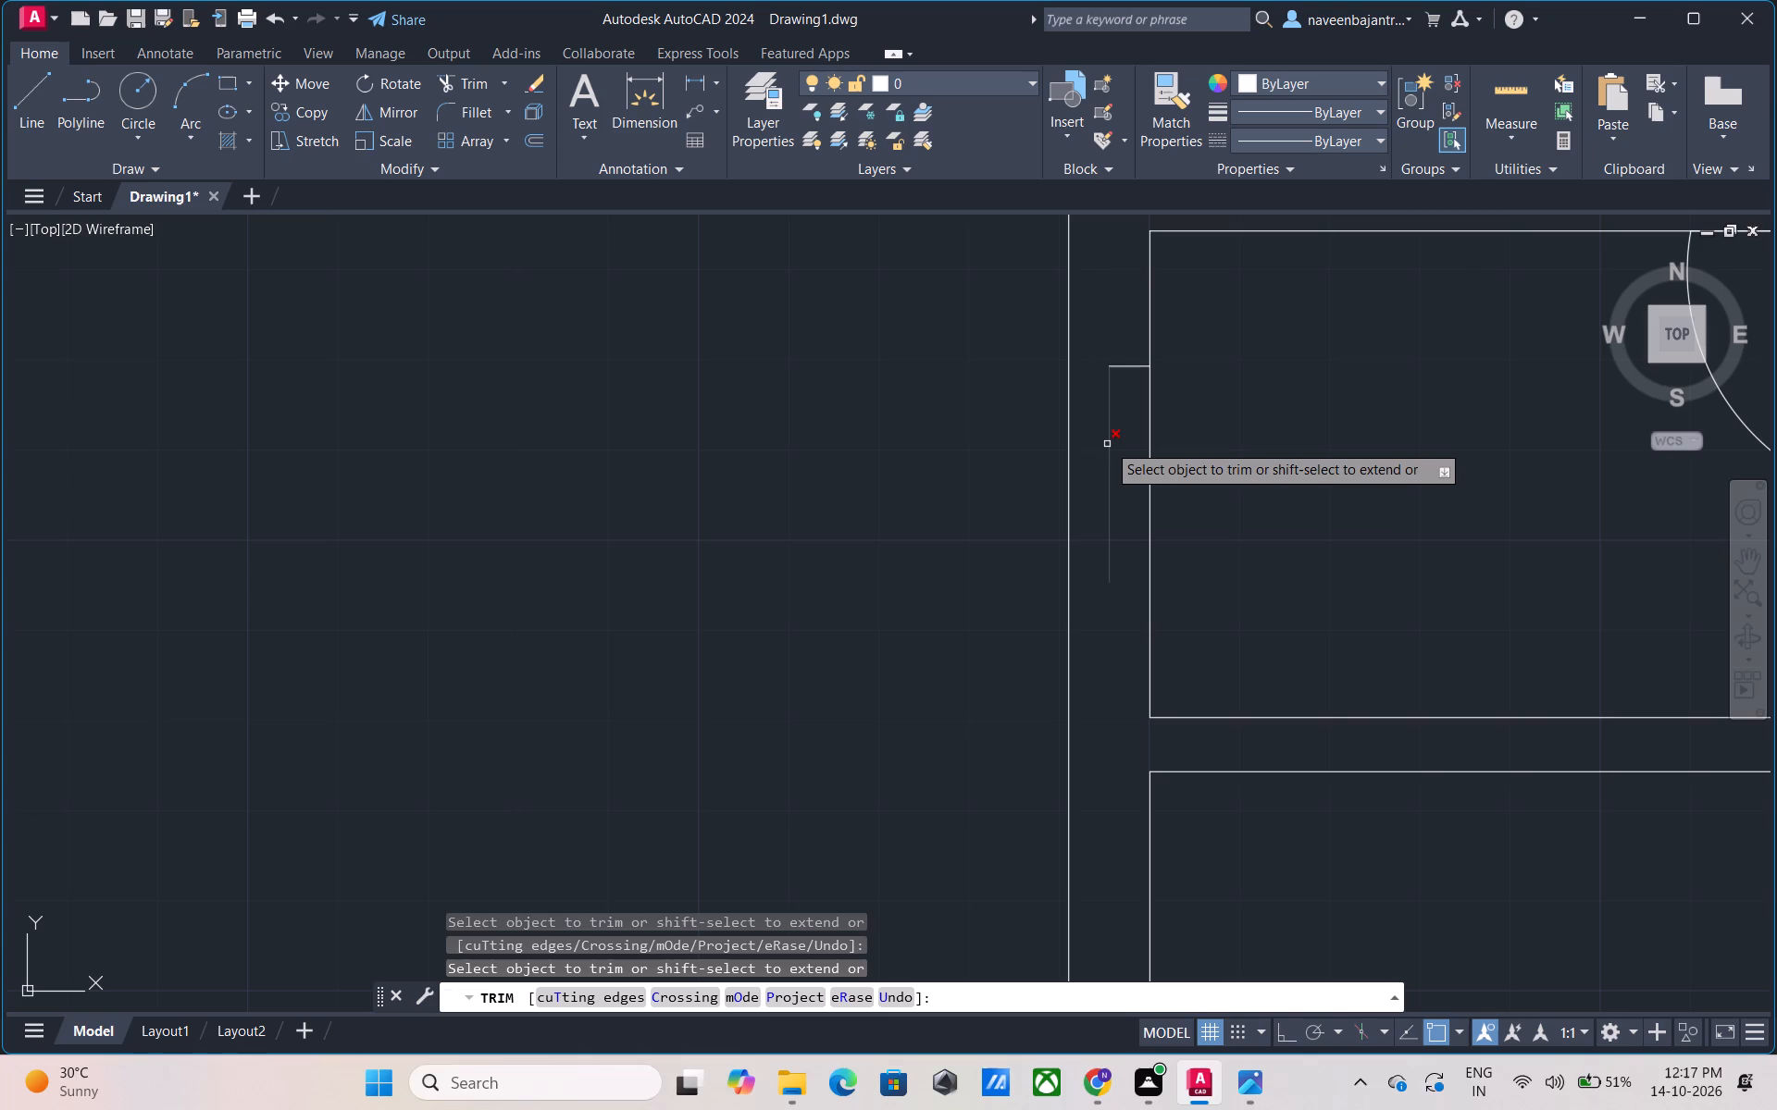
click(1107, 443)
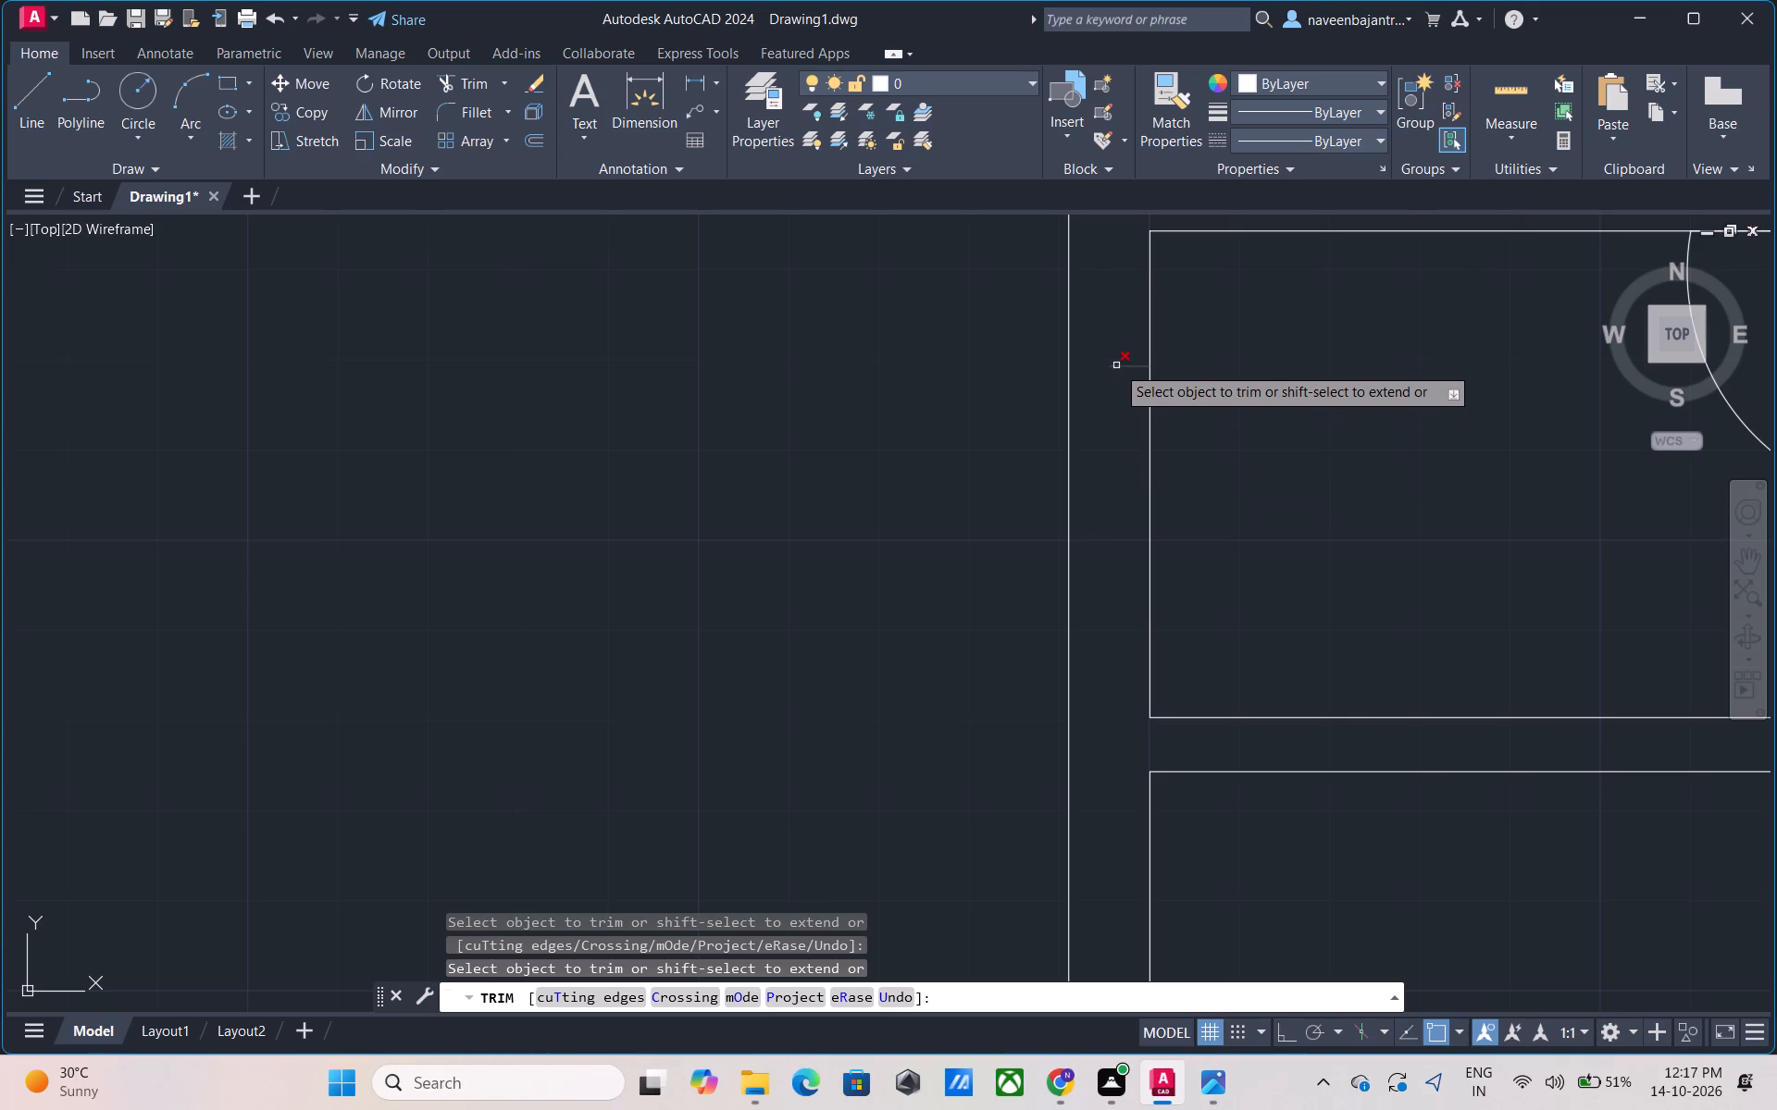
click(1116, 365)
Trim away the end lines and centre line of the second window in the left outer wall, above the door arc.
scroll(1116, 365, down, 3)
scroll(1113, 571, up, 3)
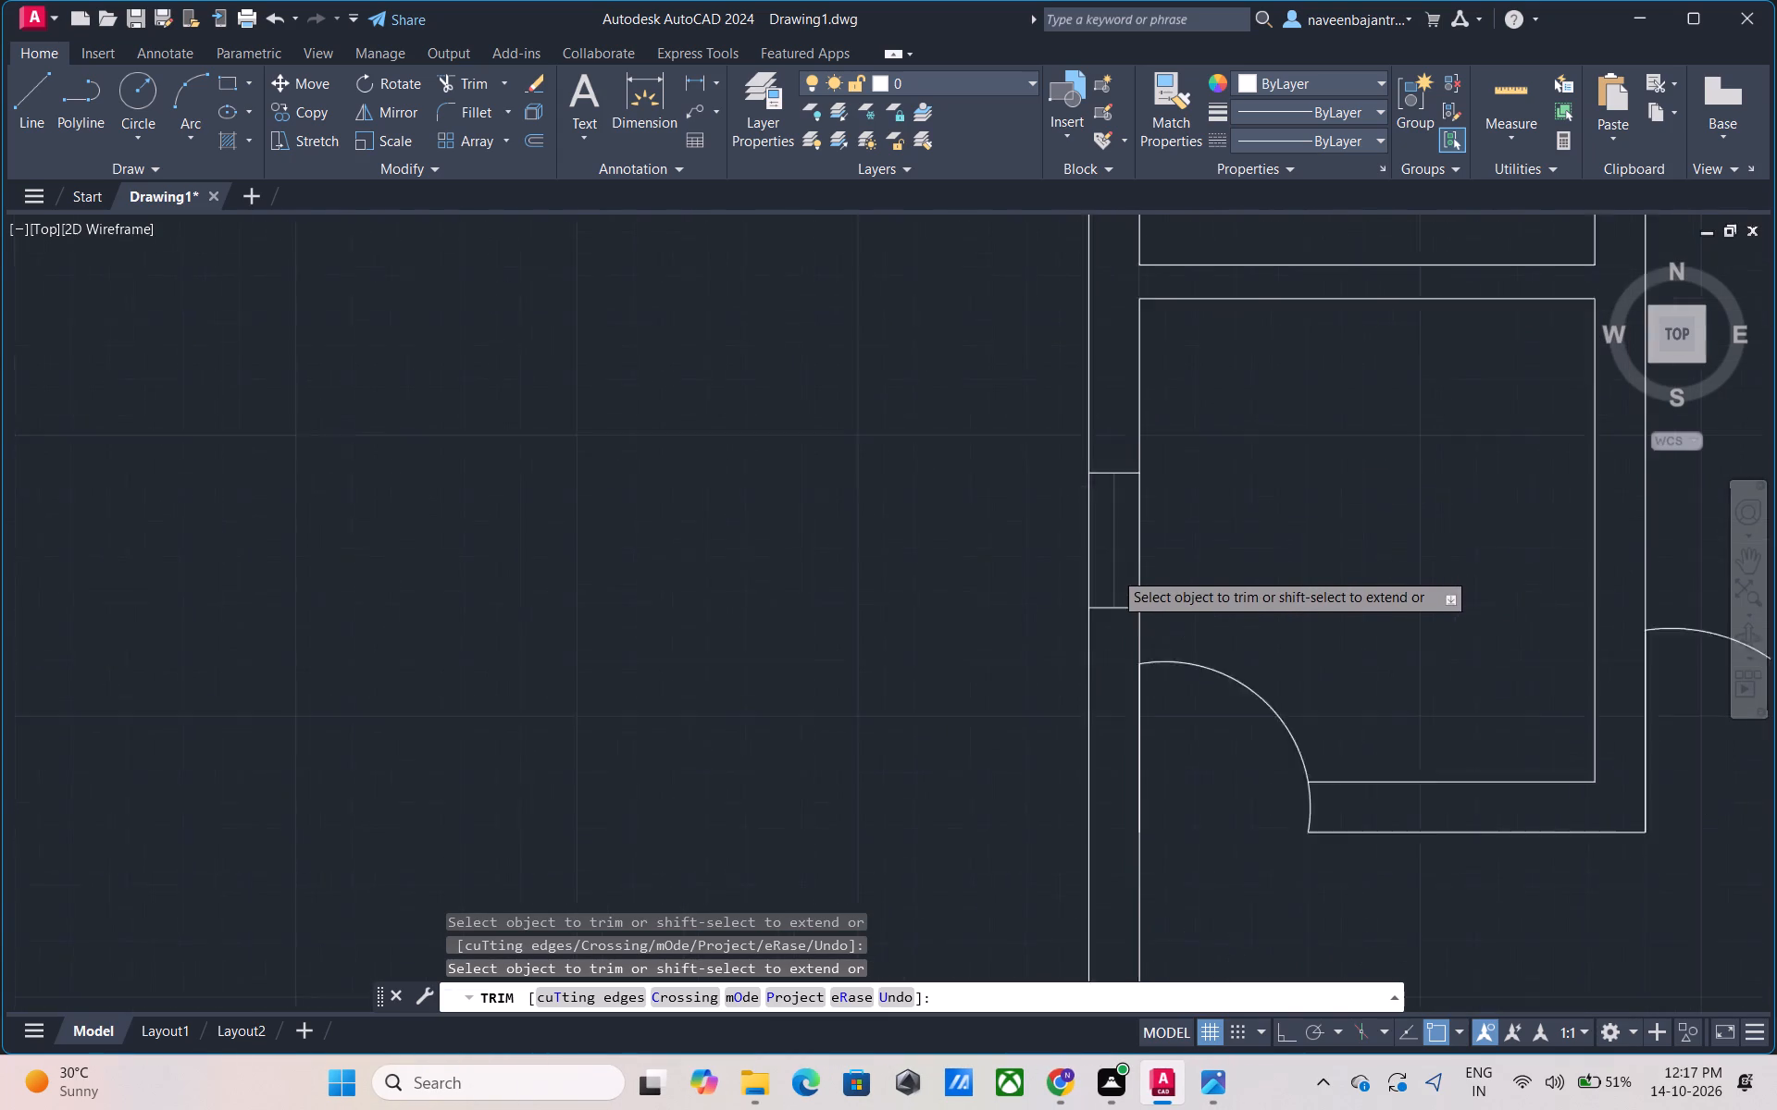
click(1088, 414)
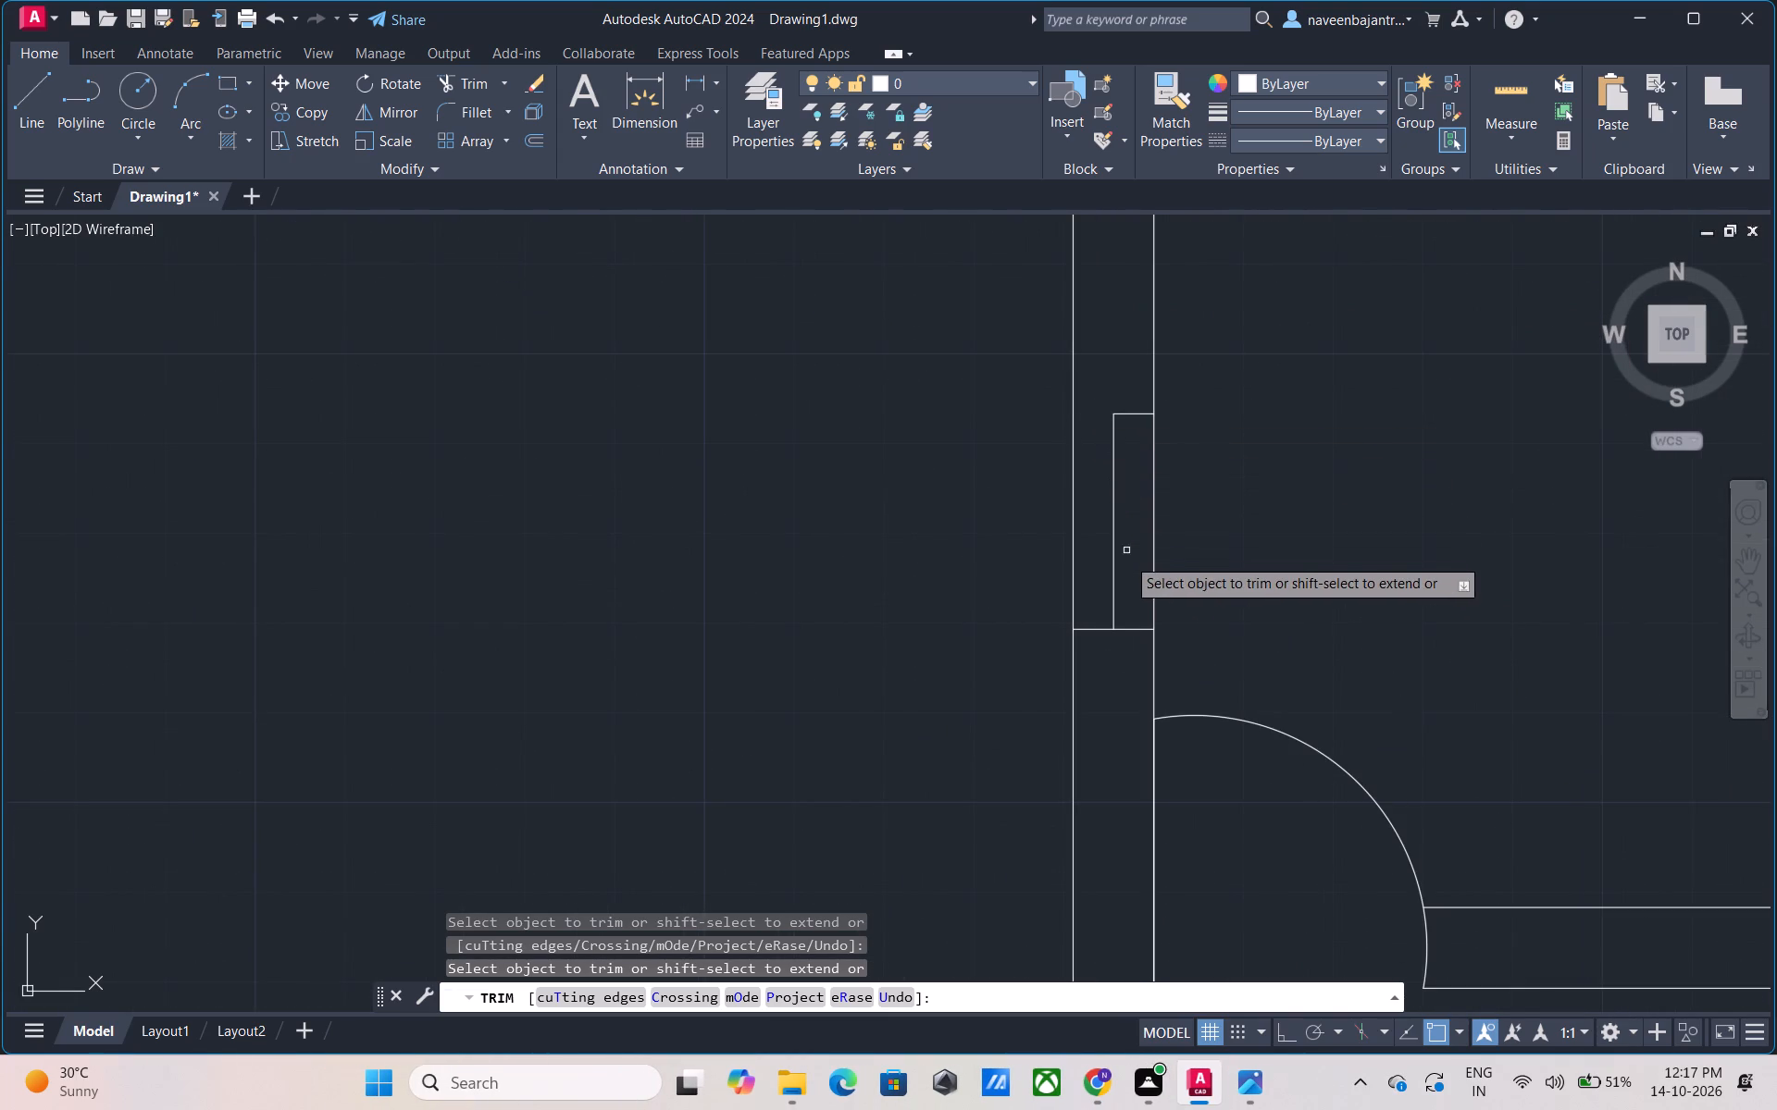
click(1132, 629)
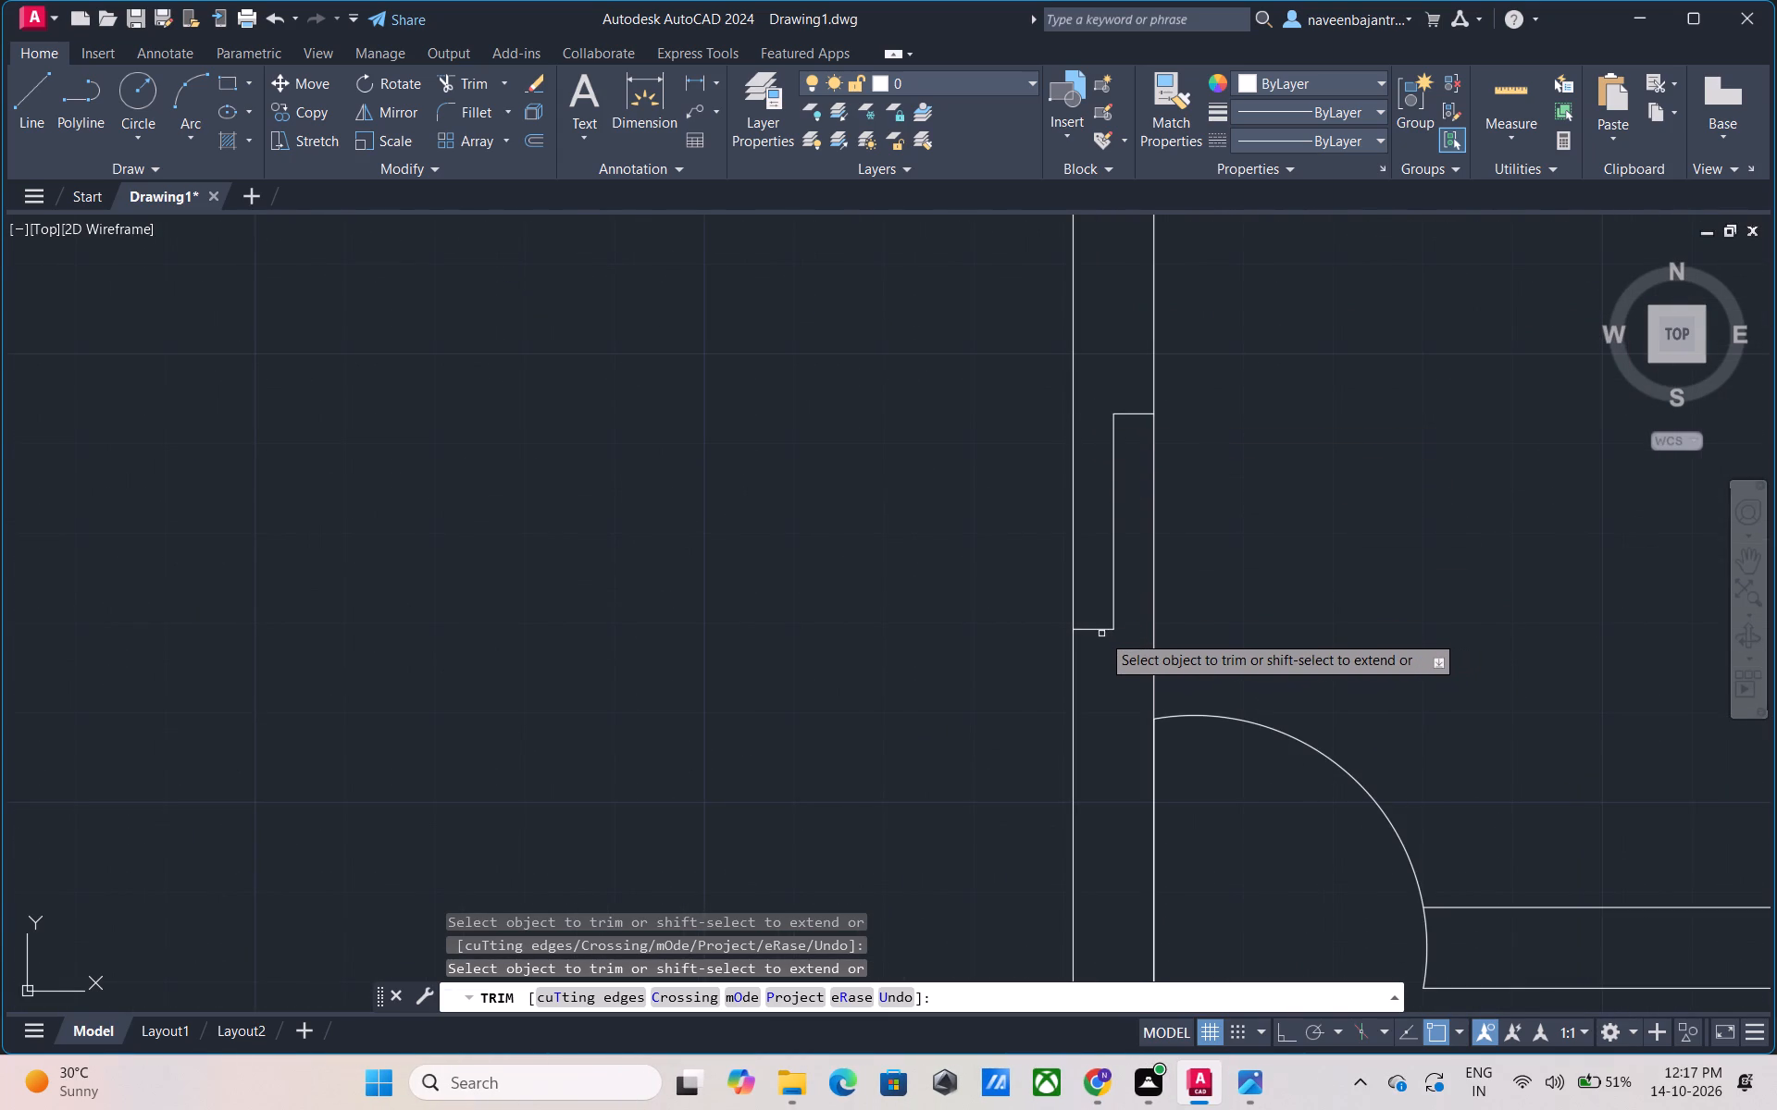
click(1100, 629)
click(1113, 497)
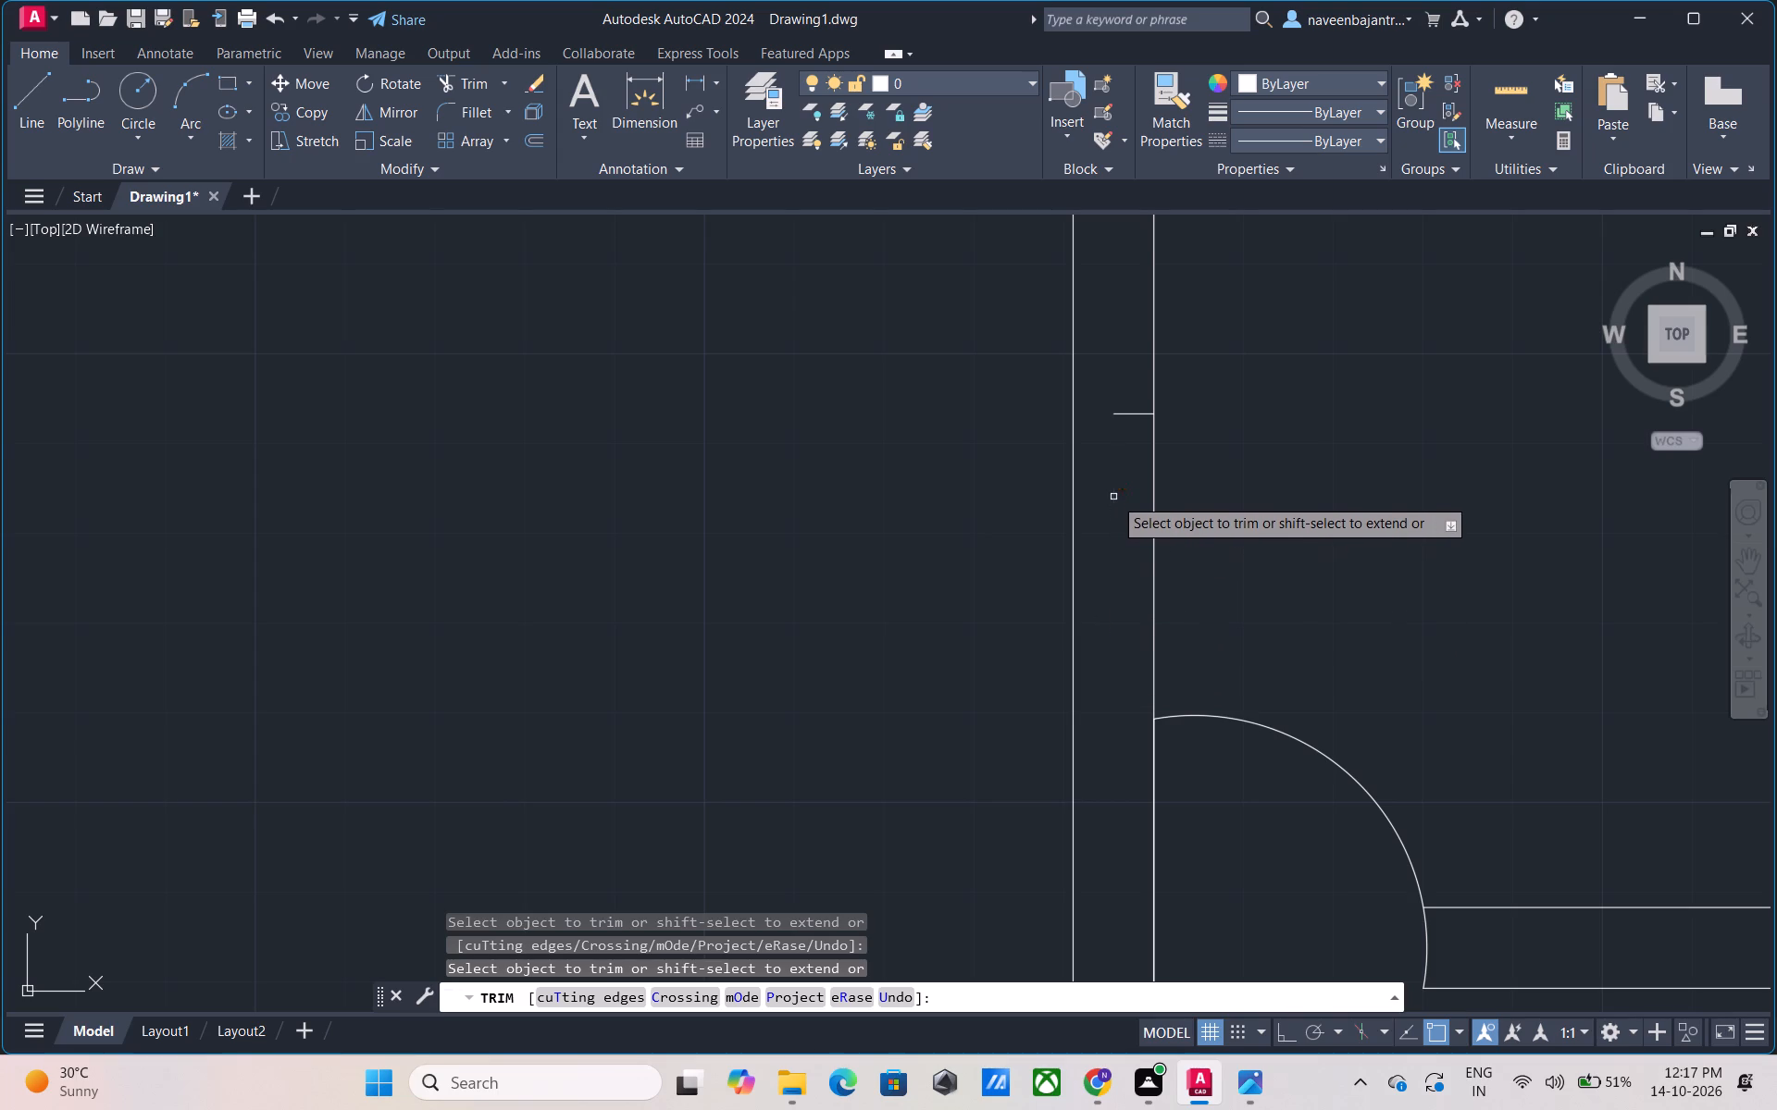
click(1121, 414)
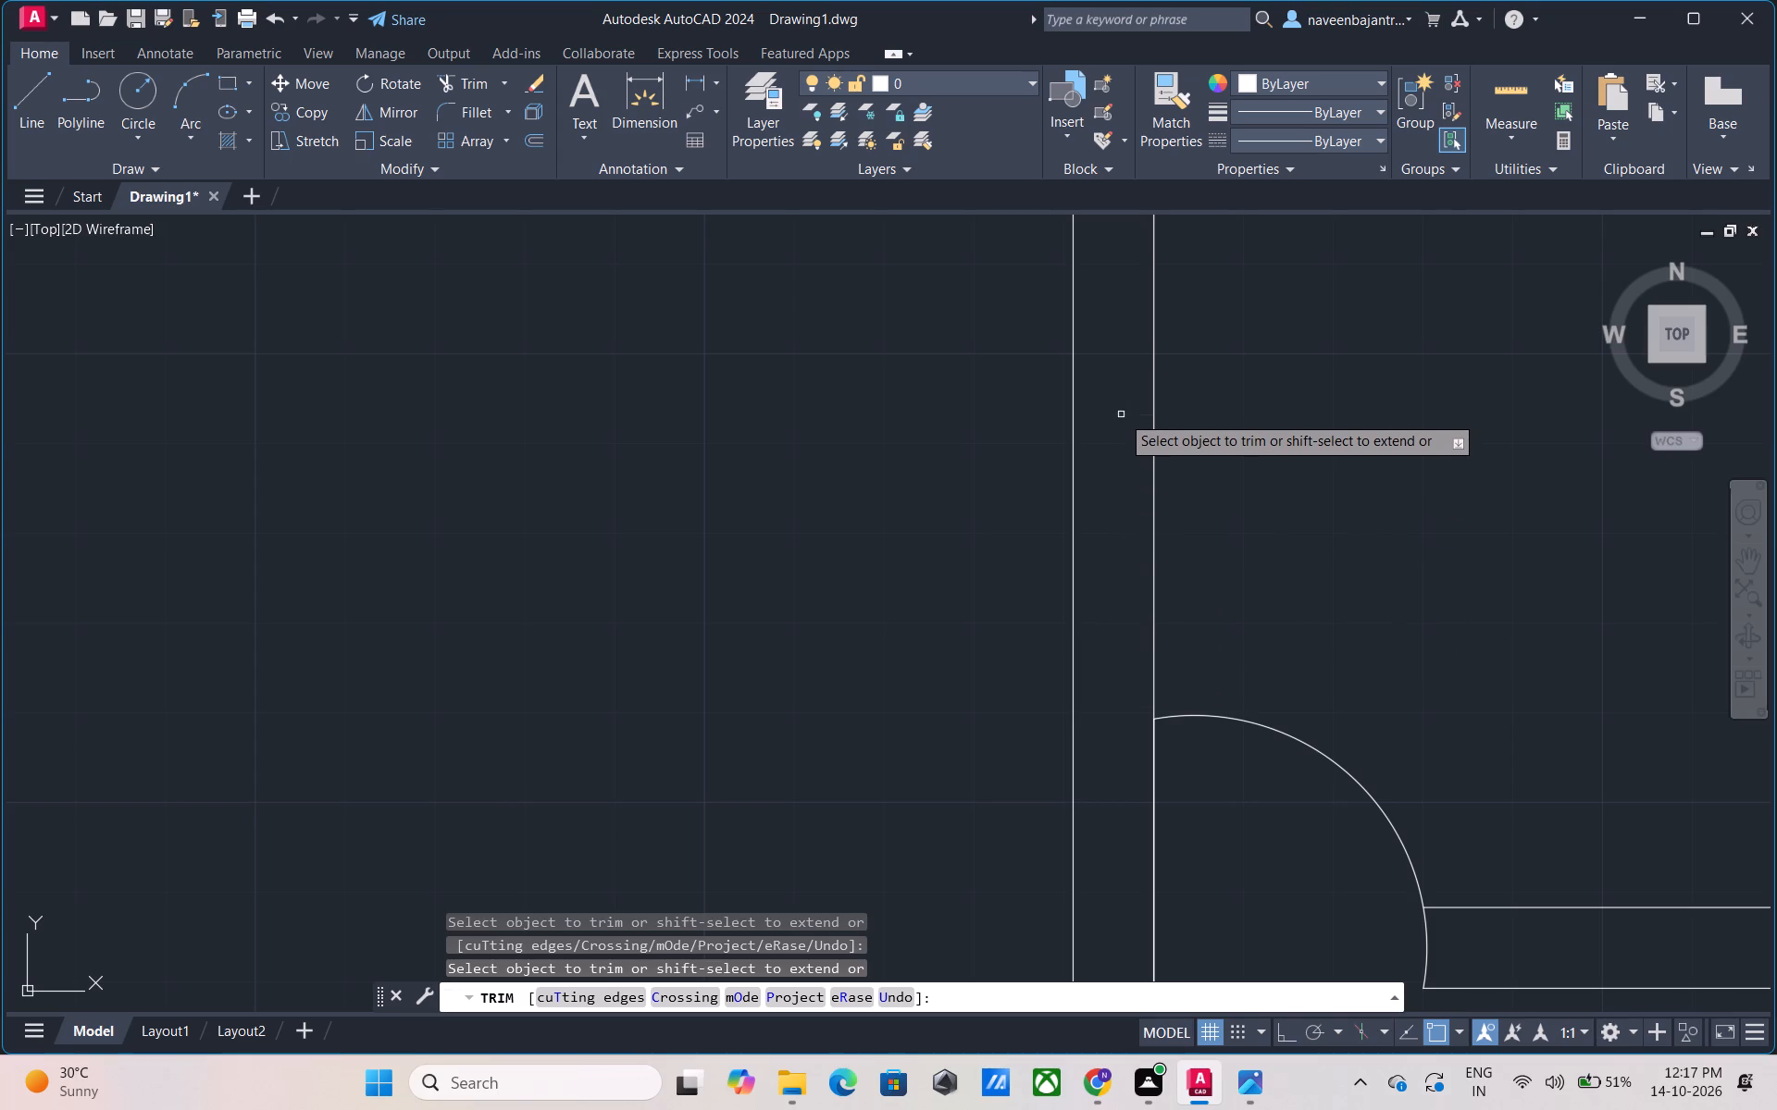
Trim away the end lines and centre line of the window in the bottom wall below the stairs.
scroll(1121, 414, down, 5)
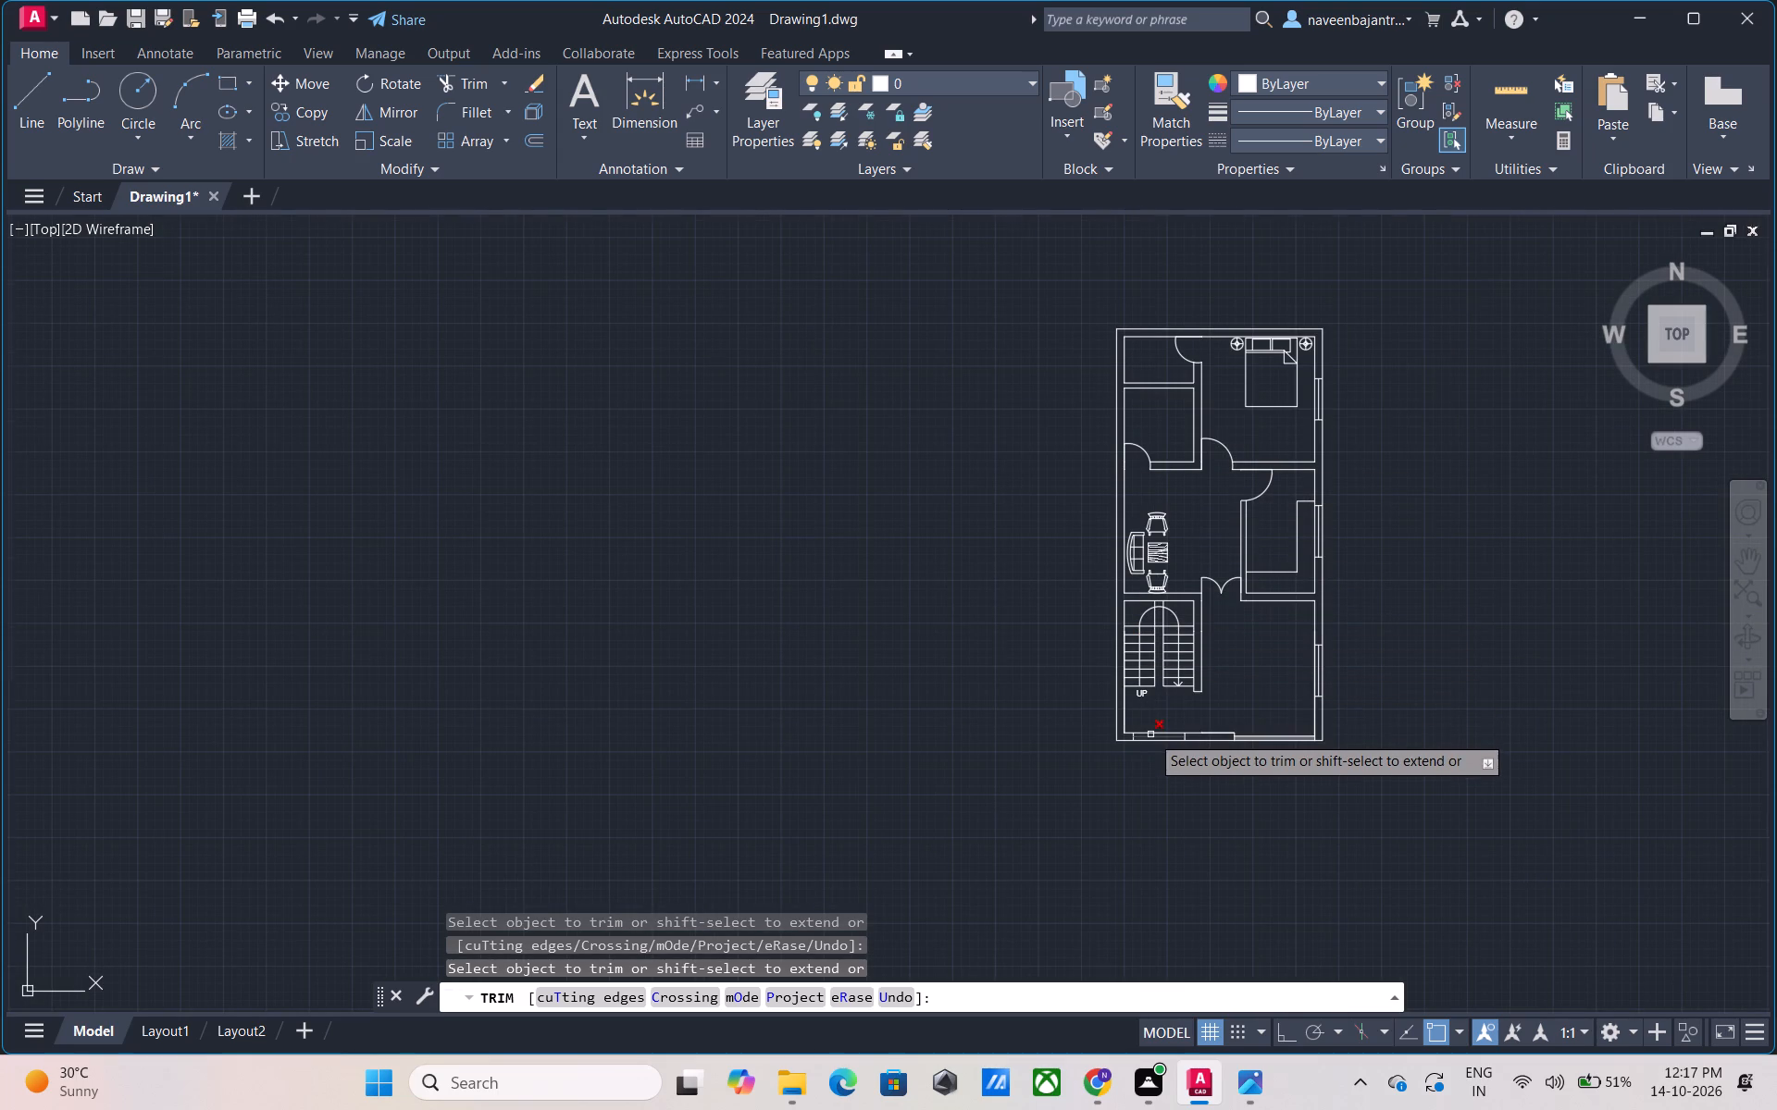
scroll(1150, 734, up, 4)
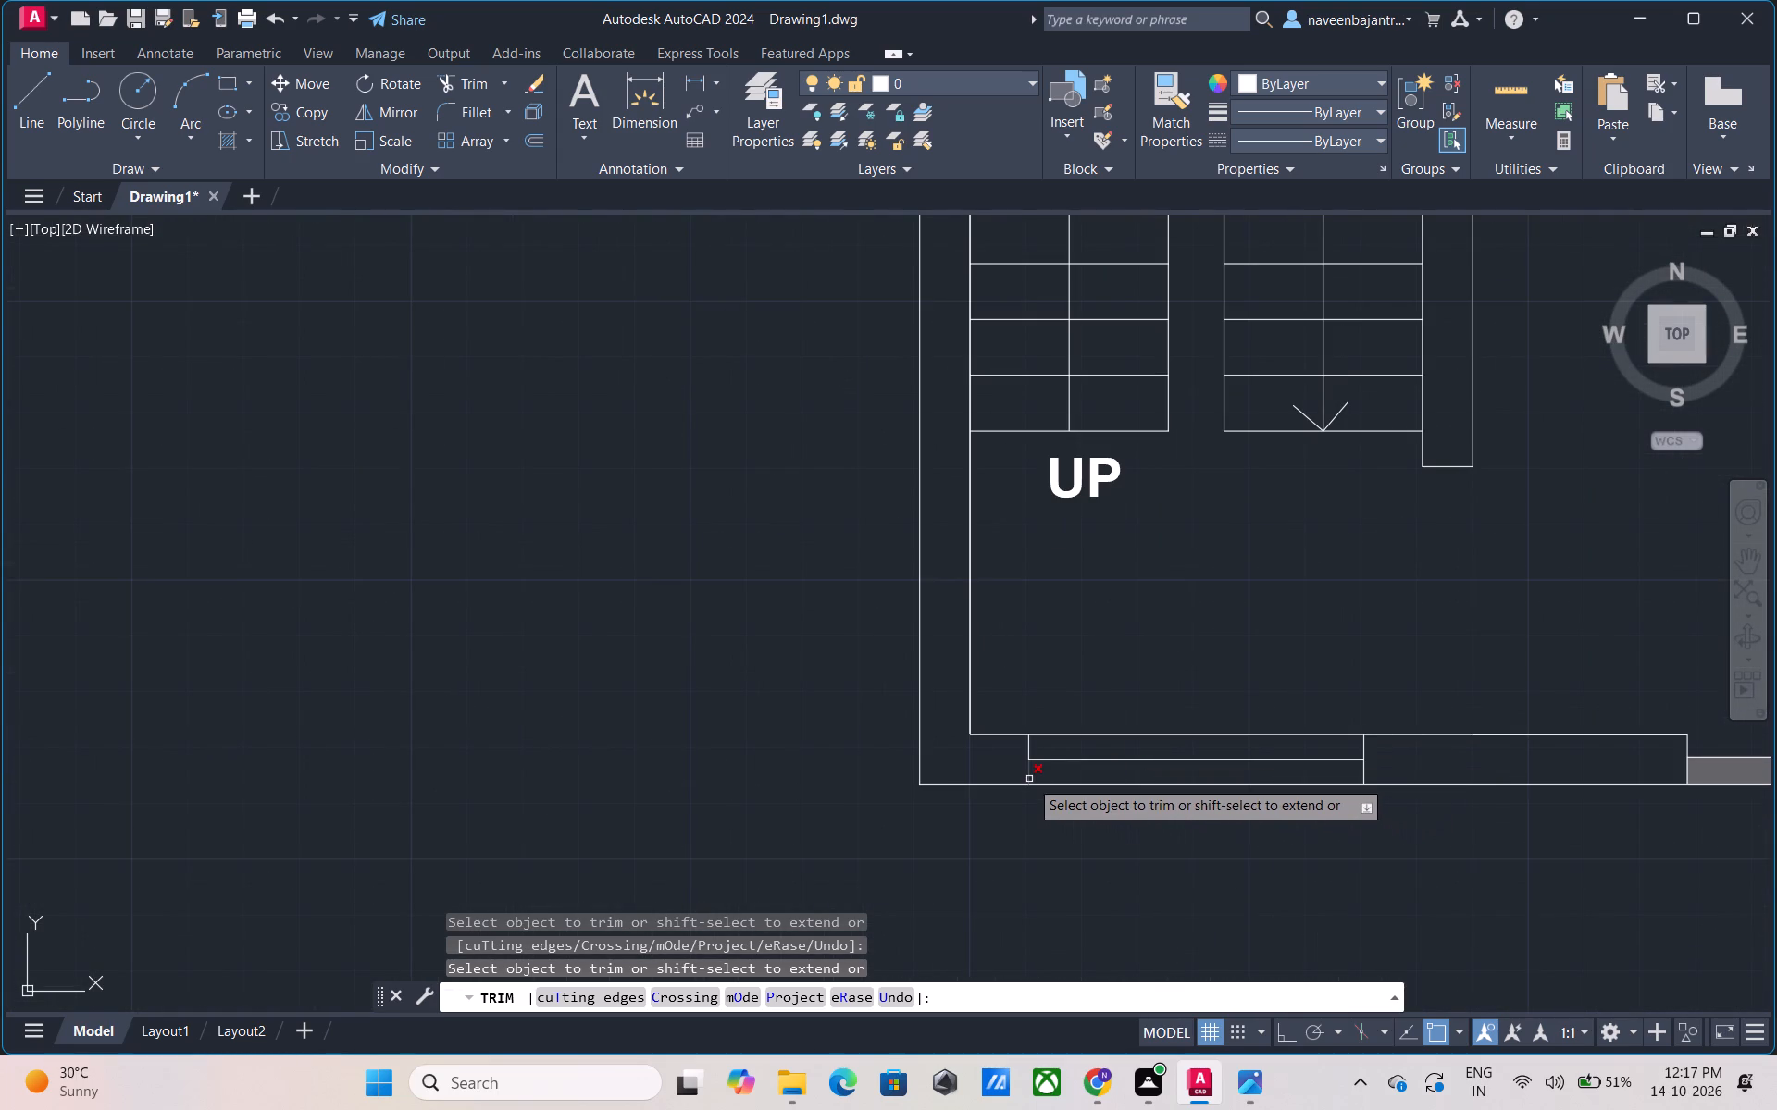
click(1028, 770)
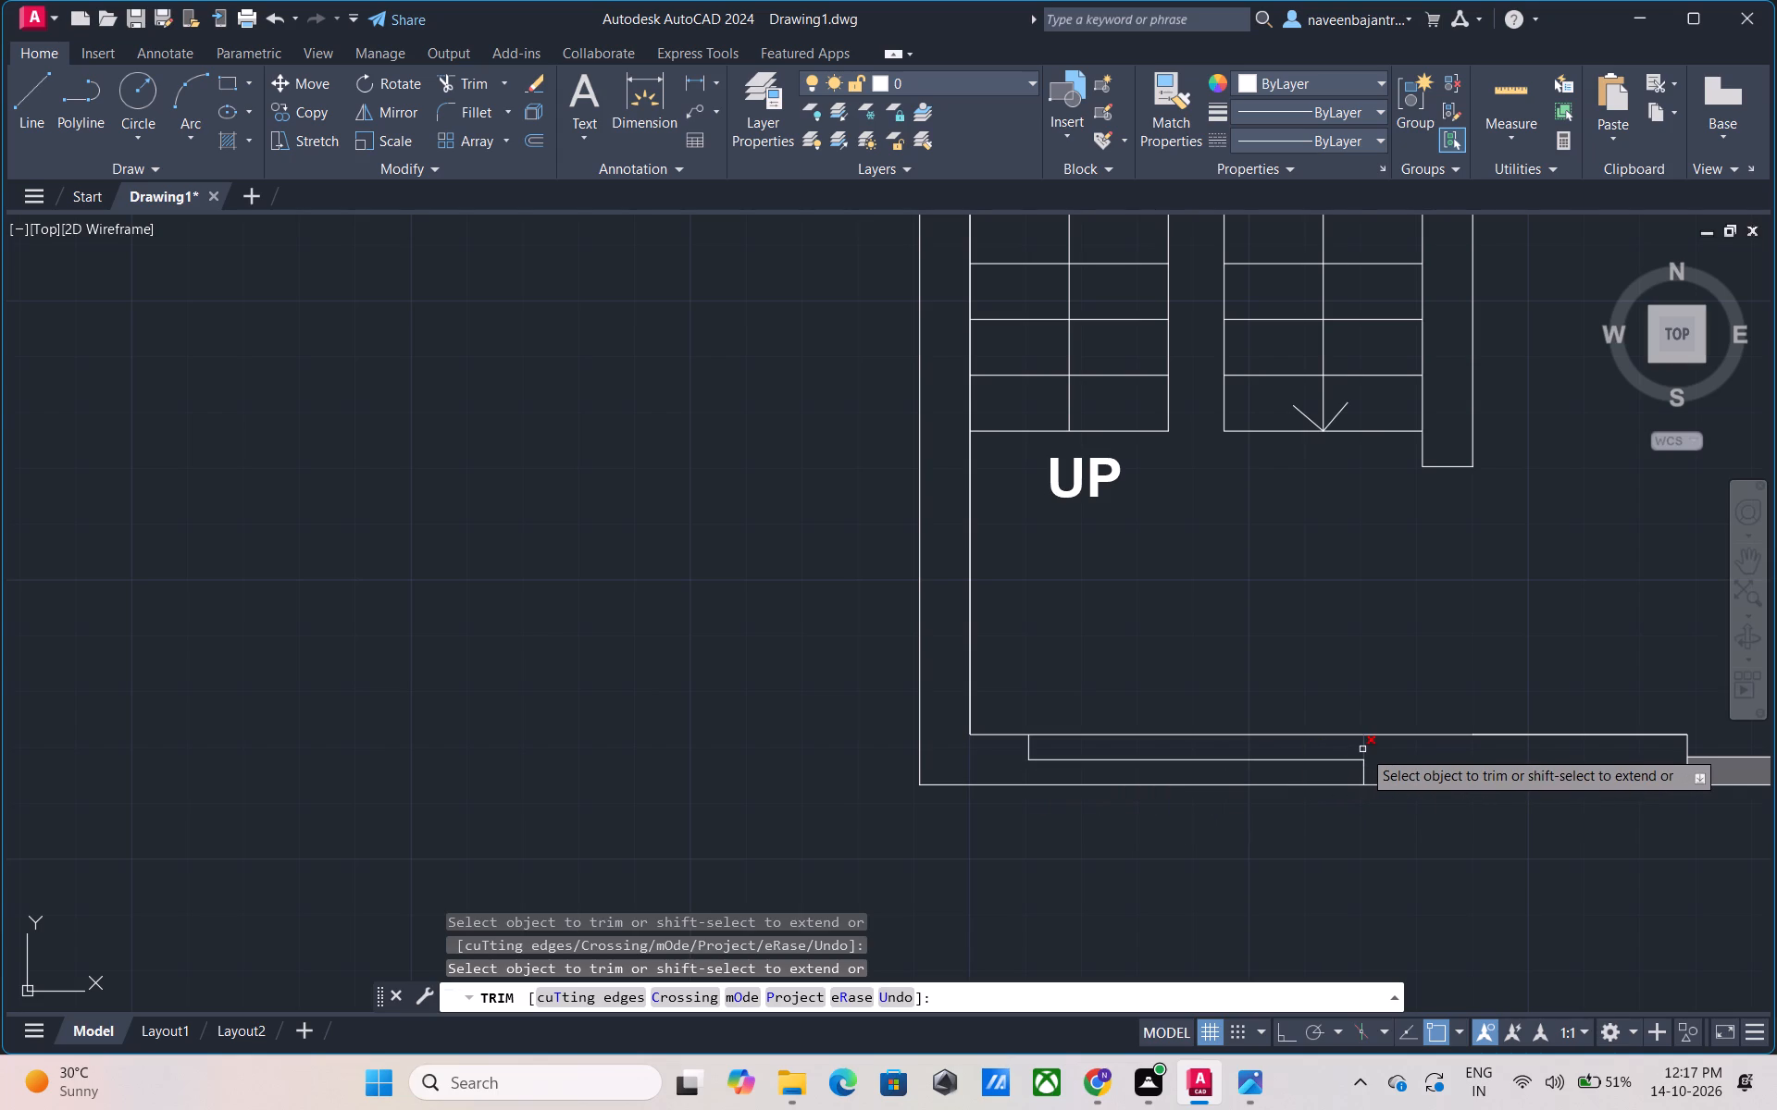
click(1362, 749)
click(1363, 770)
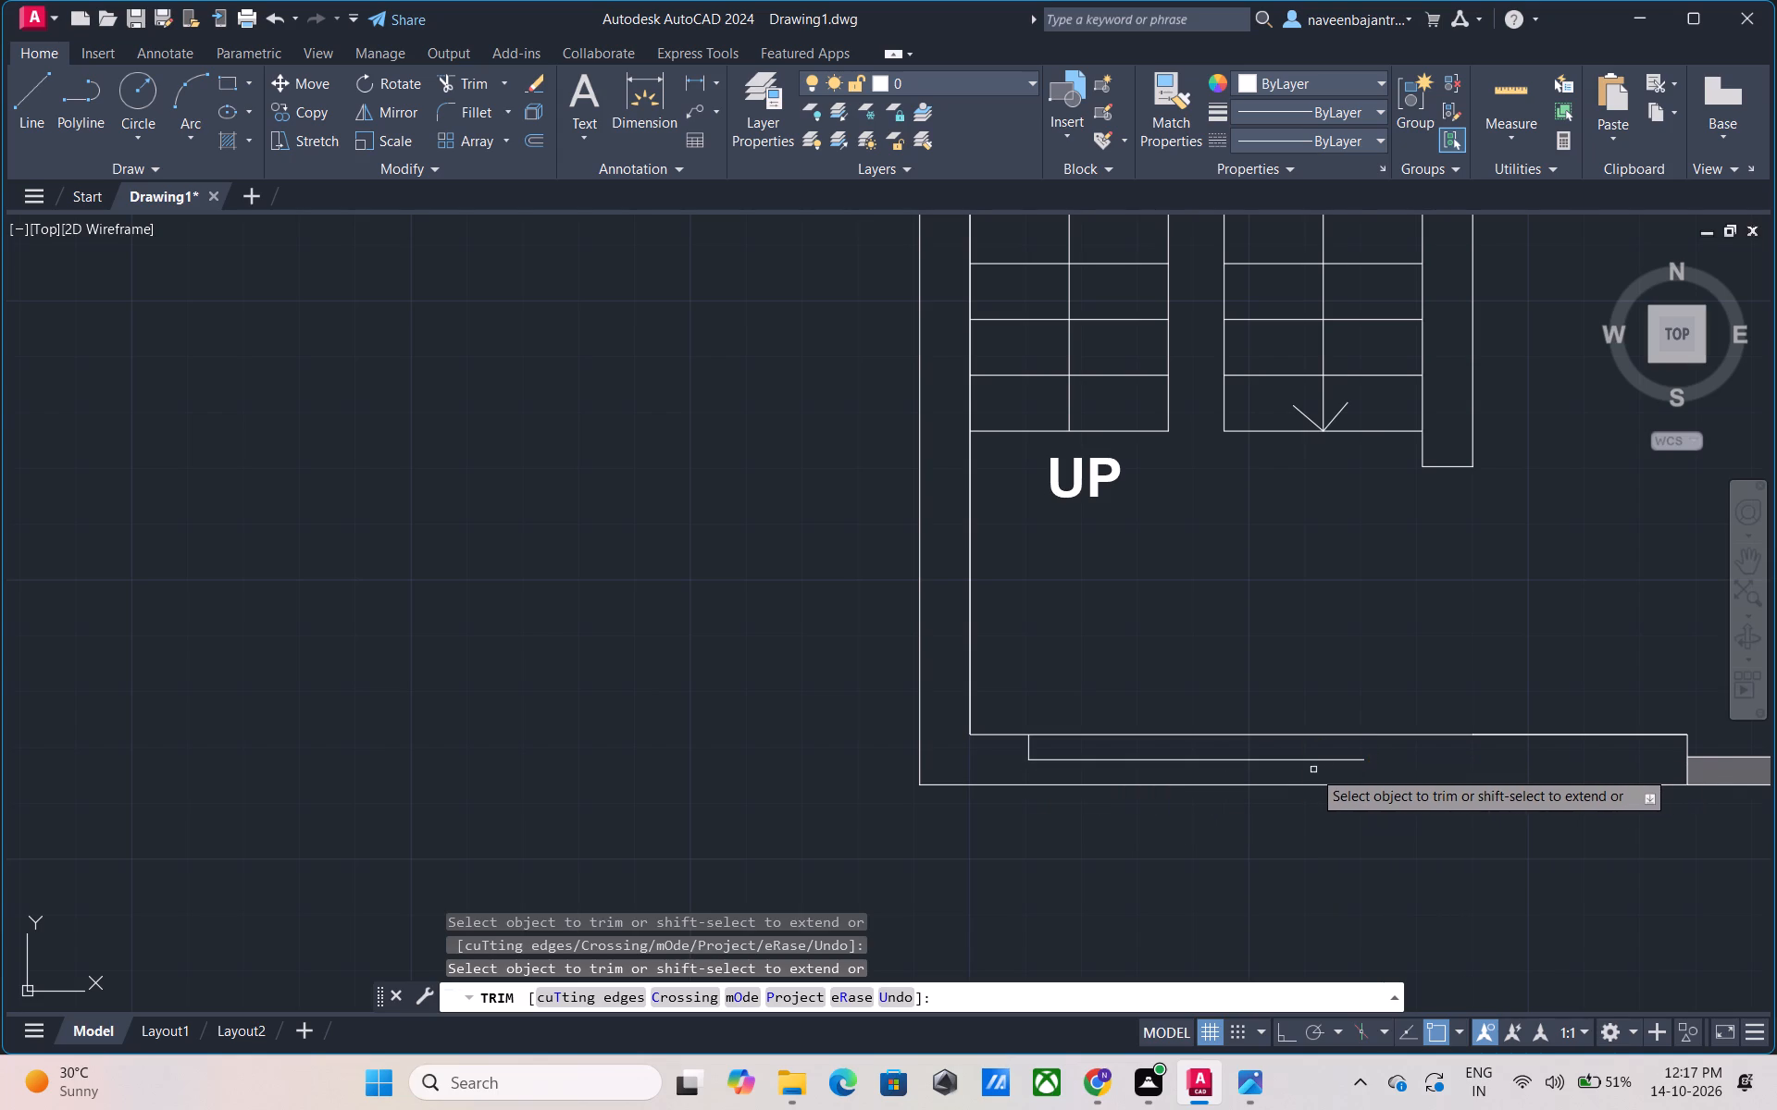
drag(1209, 760, 1162, 757)
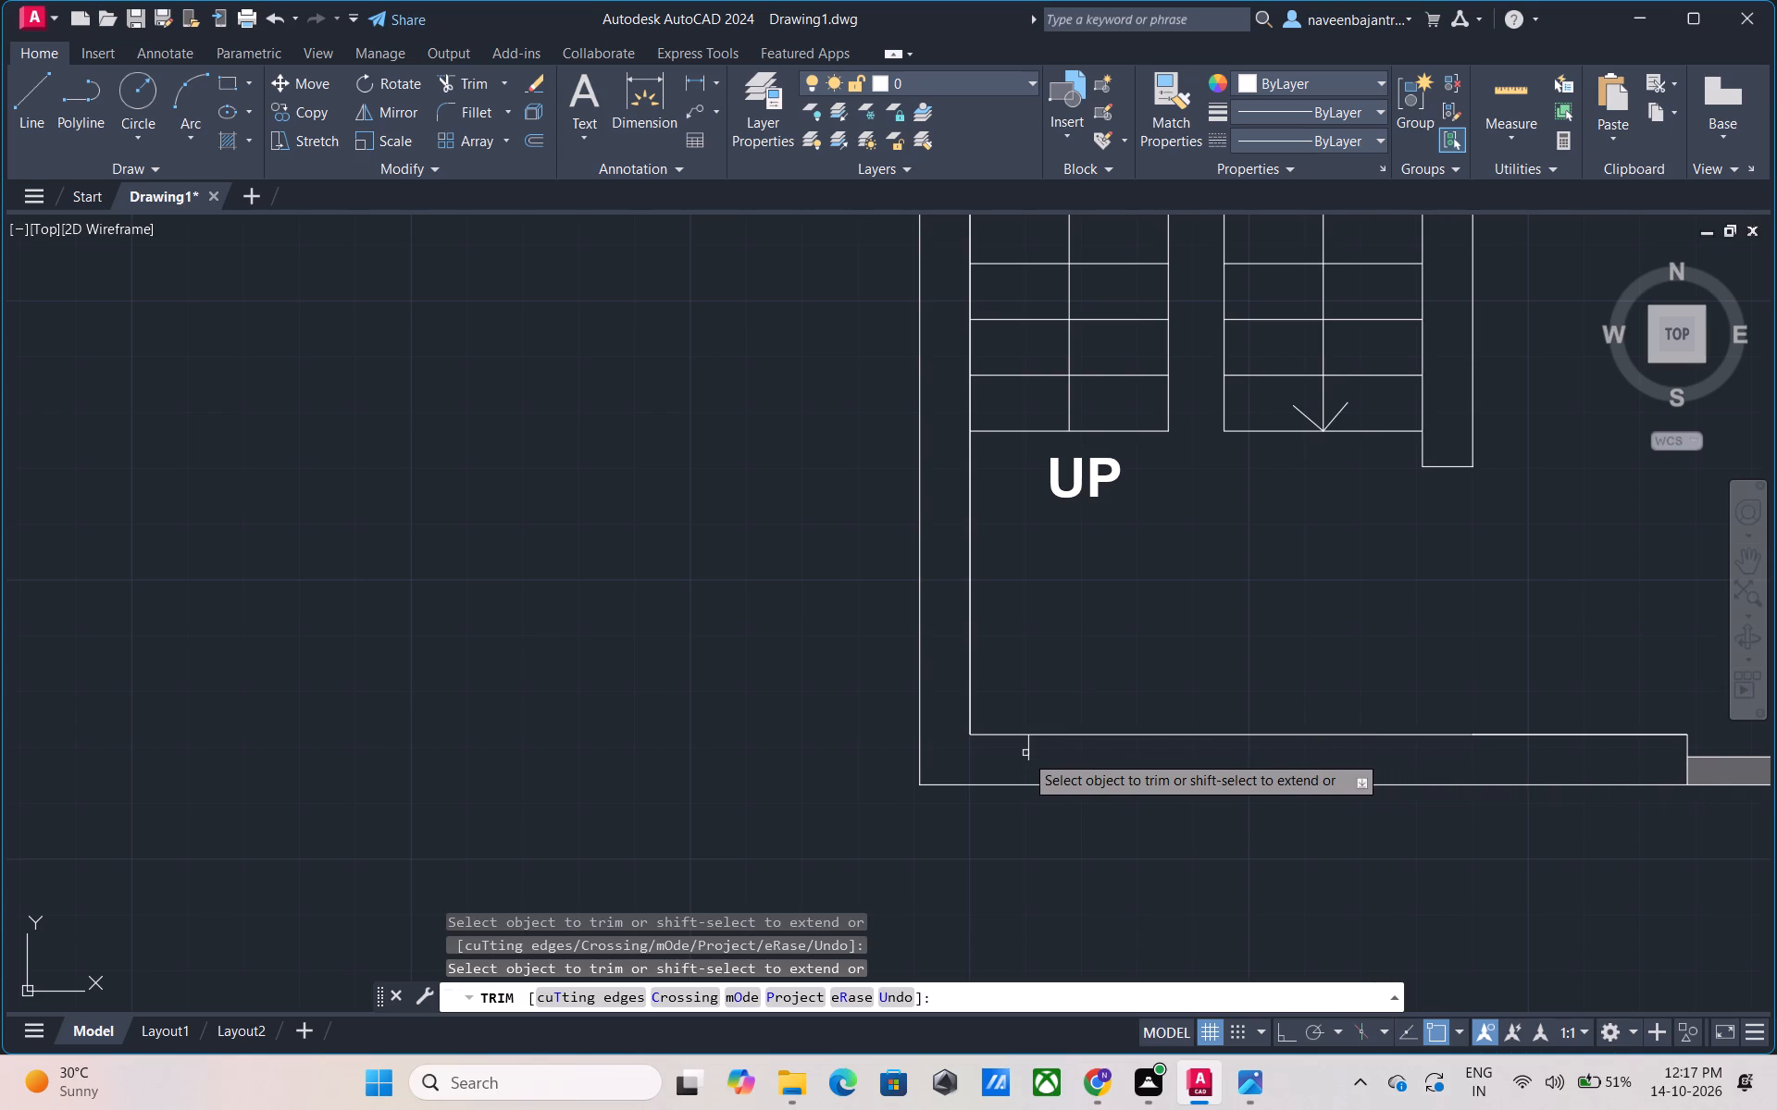
click(1025, 752)
Trim away the end lines and centre line of the lowest window in the right outer wall, opposite the stairs.
scroll(1026, 751, down, 4)
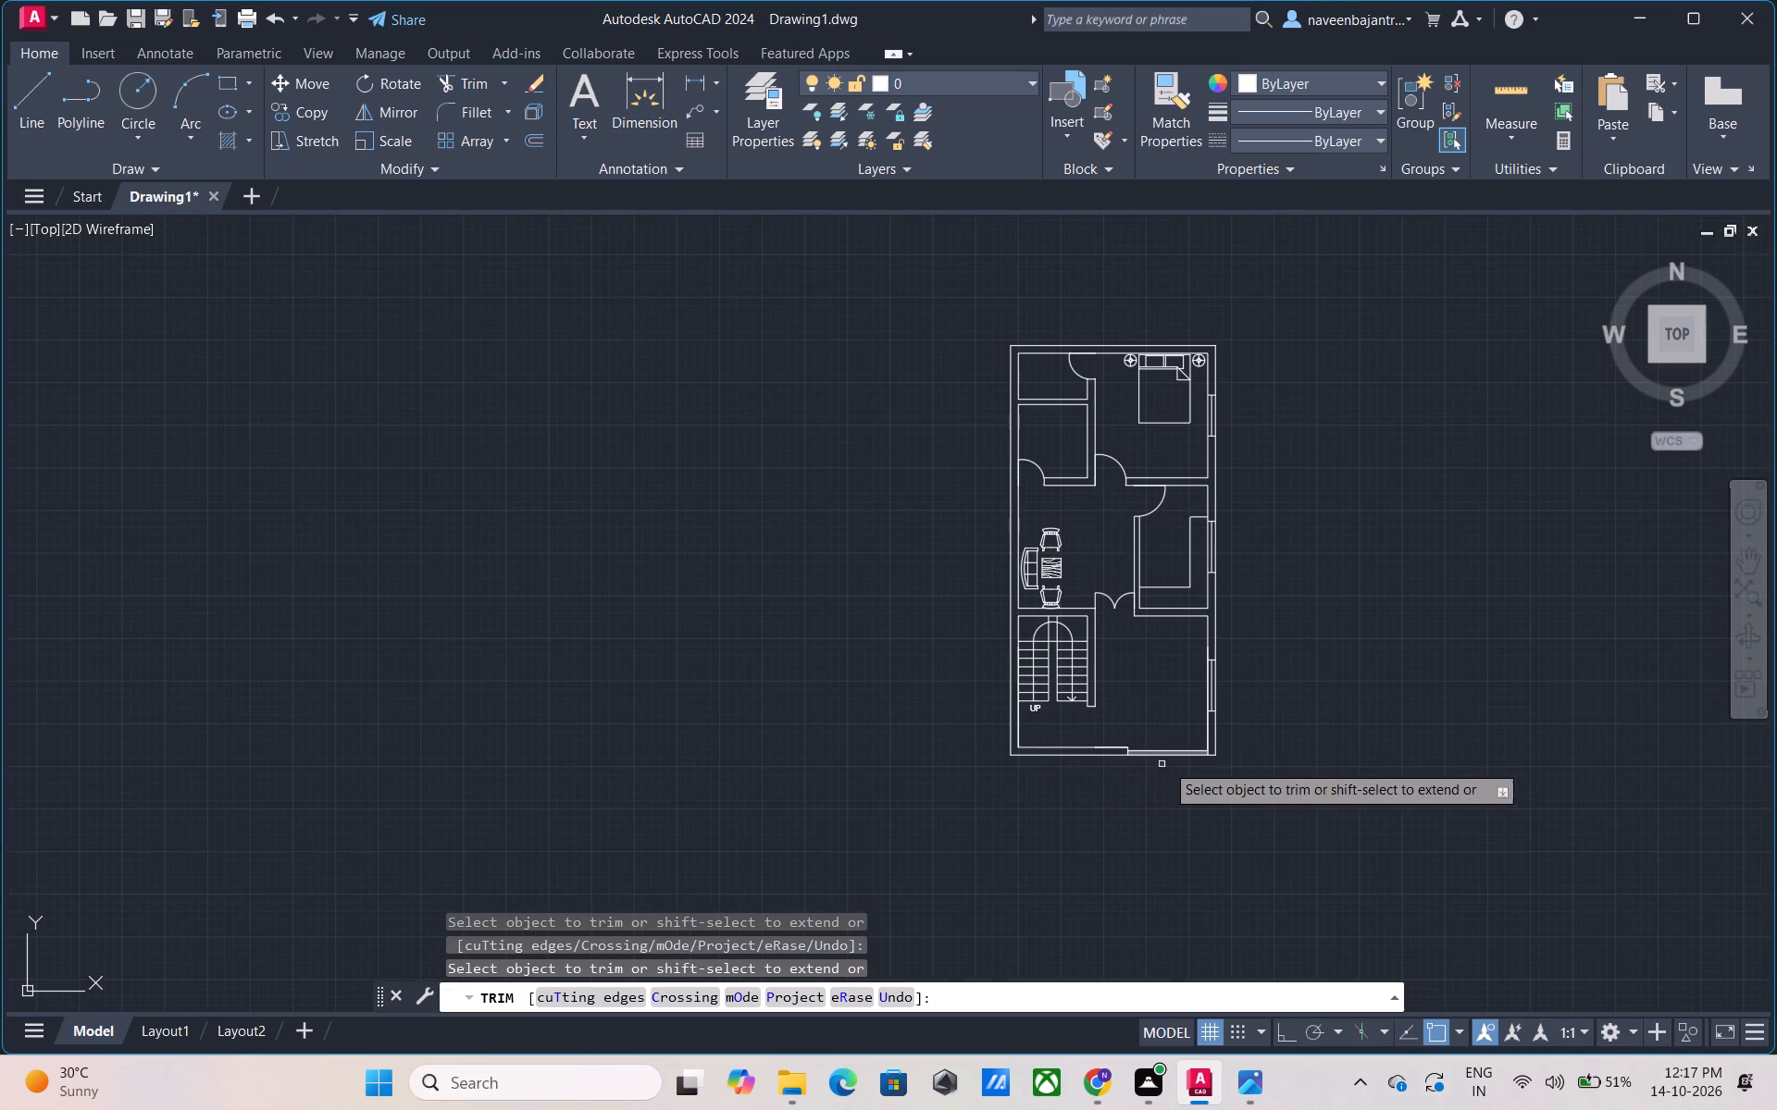
scroll(1215, 711, up, 5)
scroll(1188, 657, down, 1)
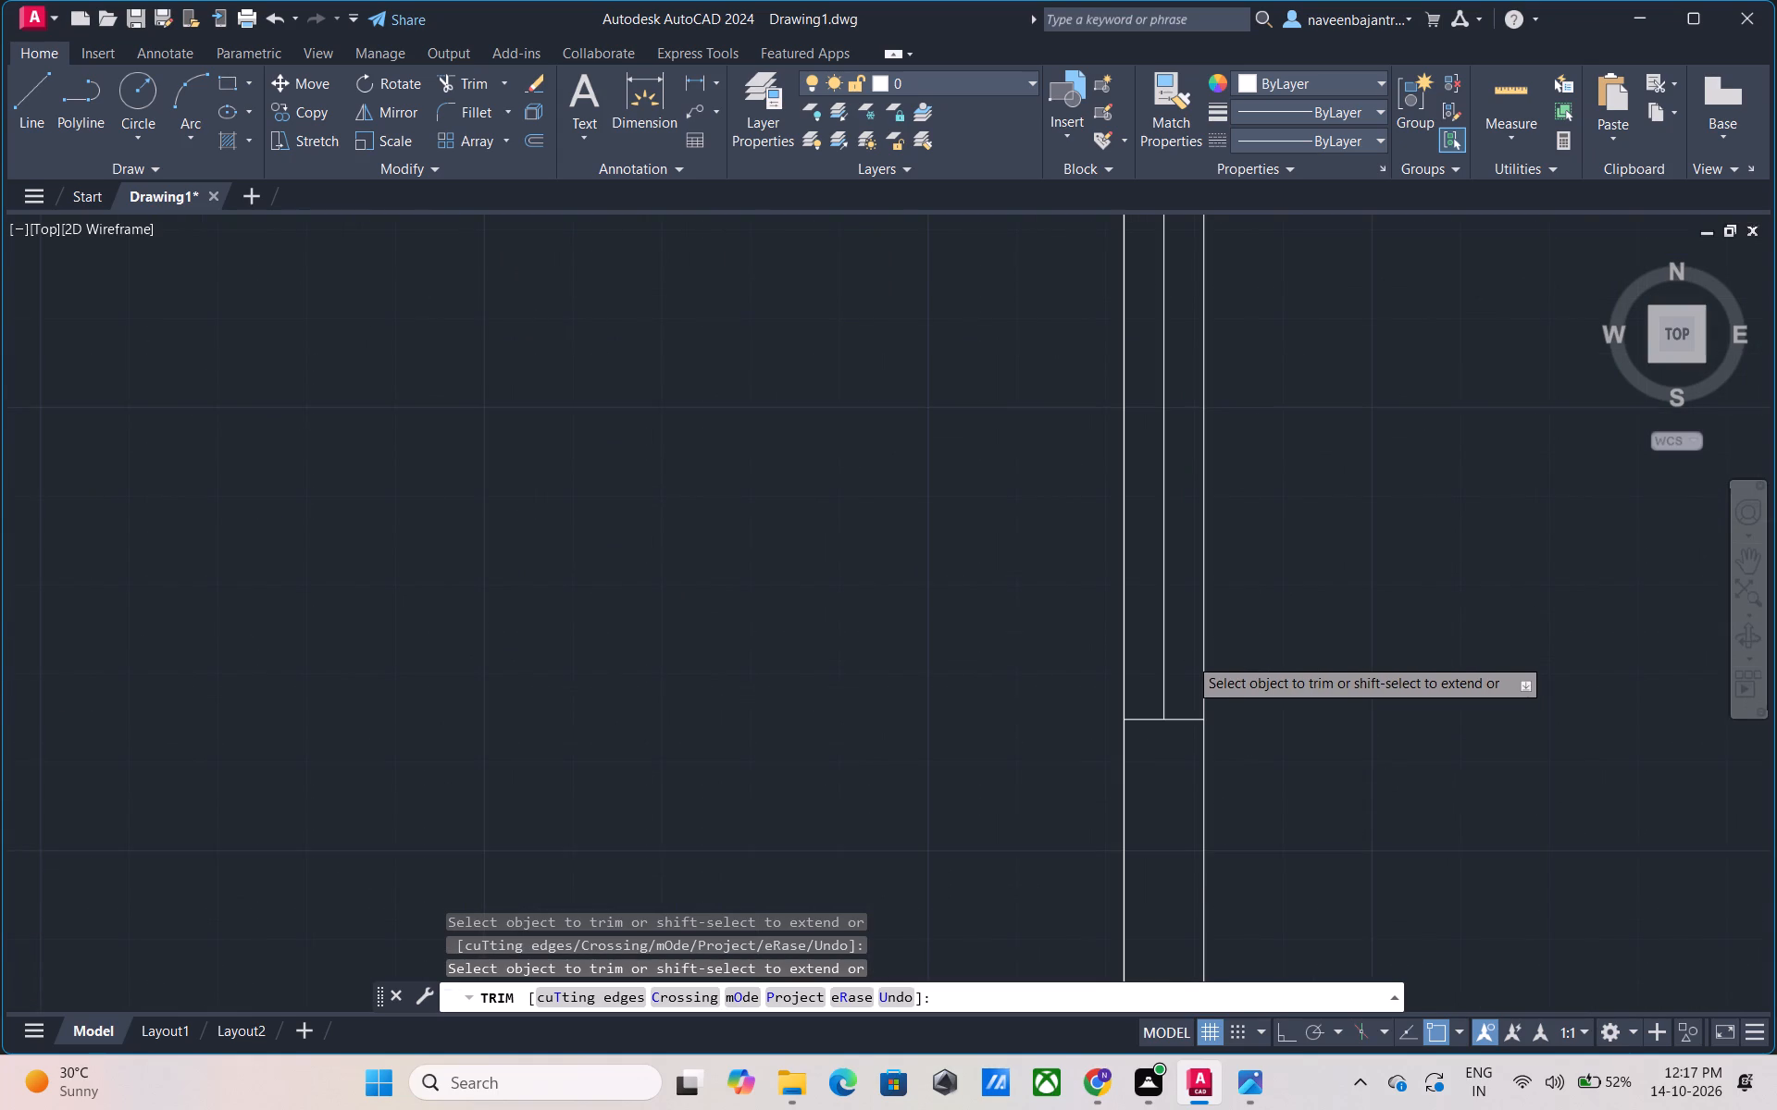
click(1159, 362)
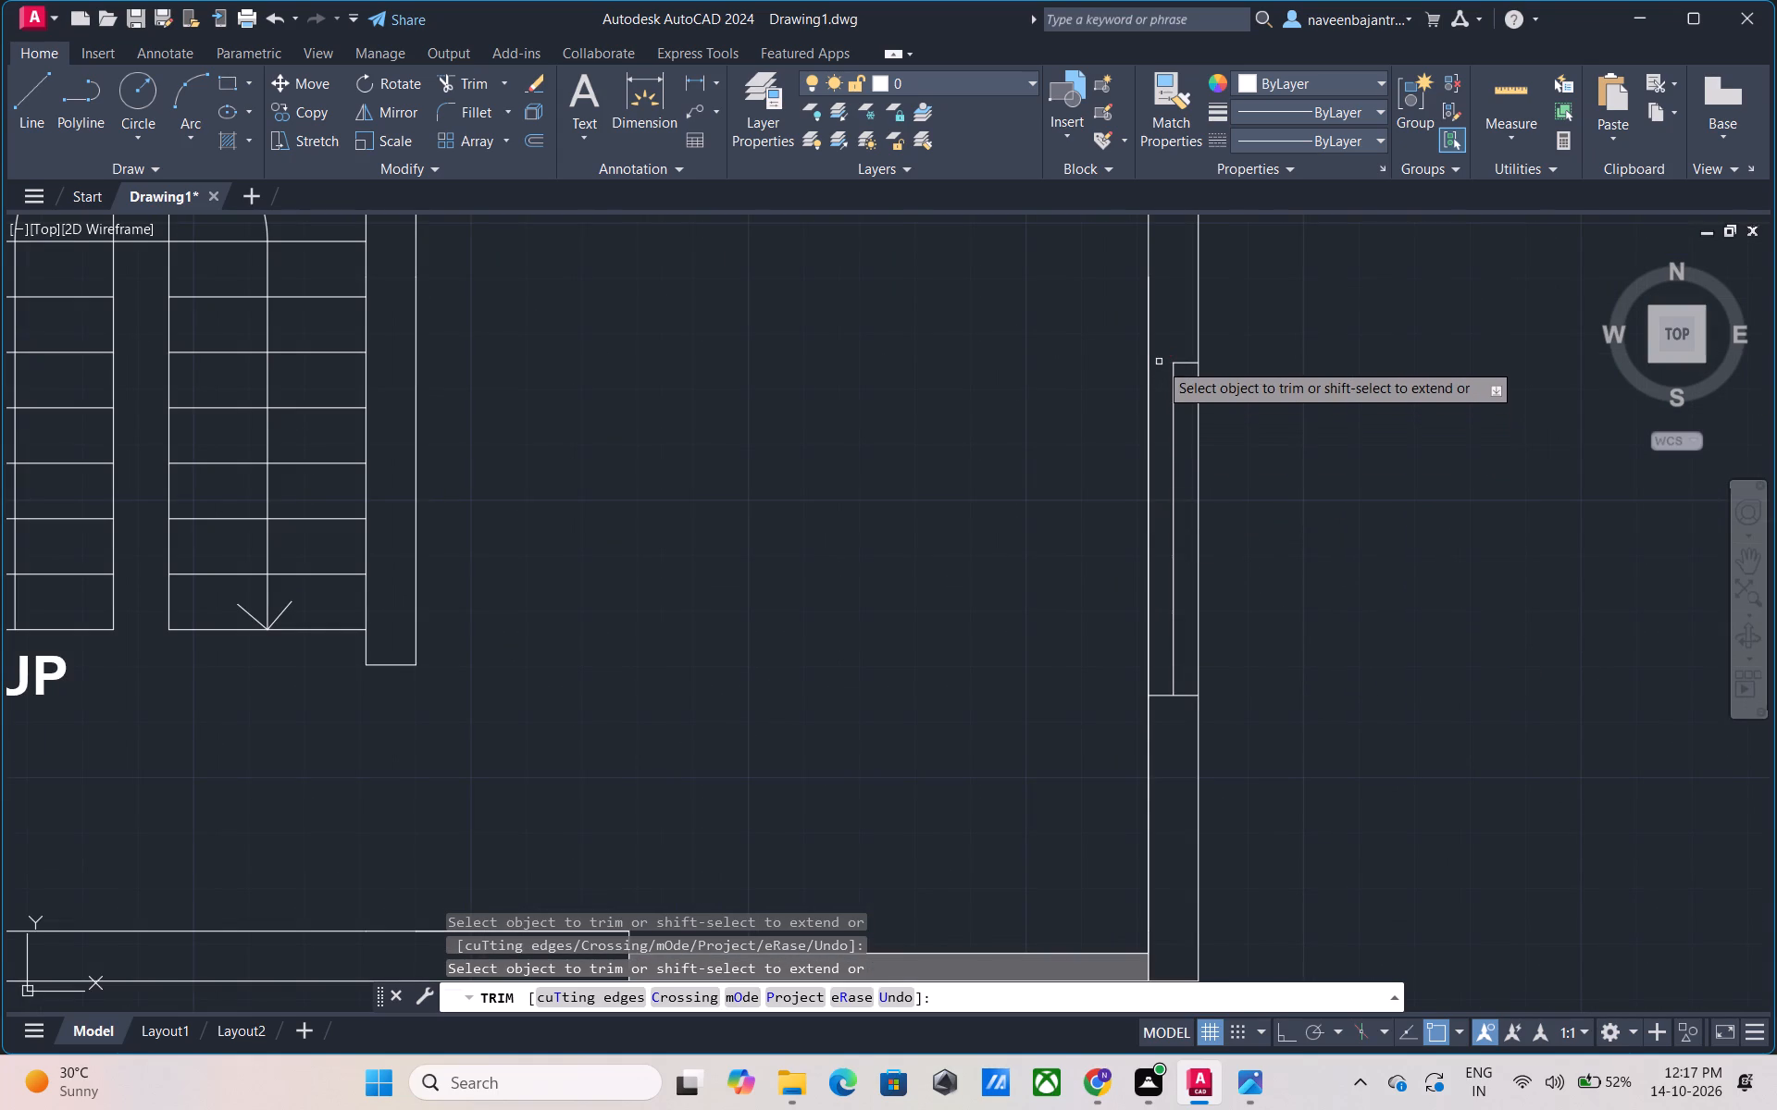
click(1186, 696)
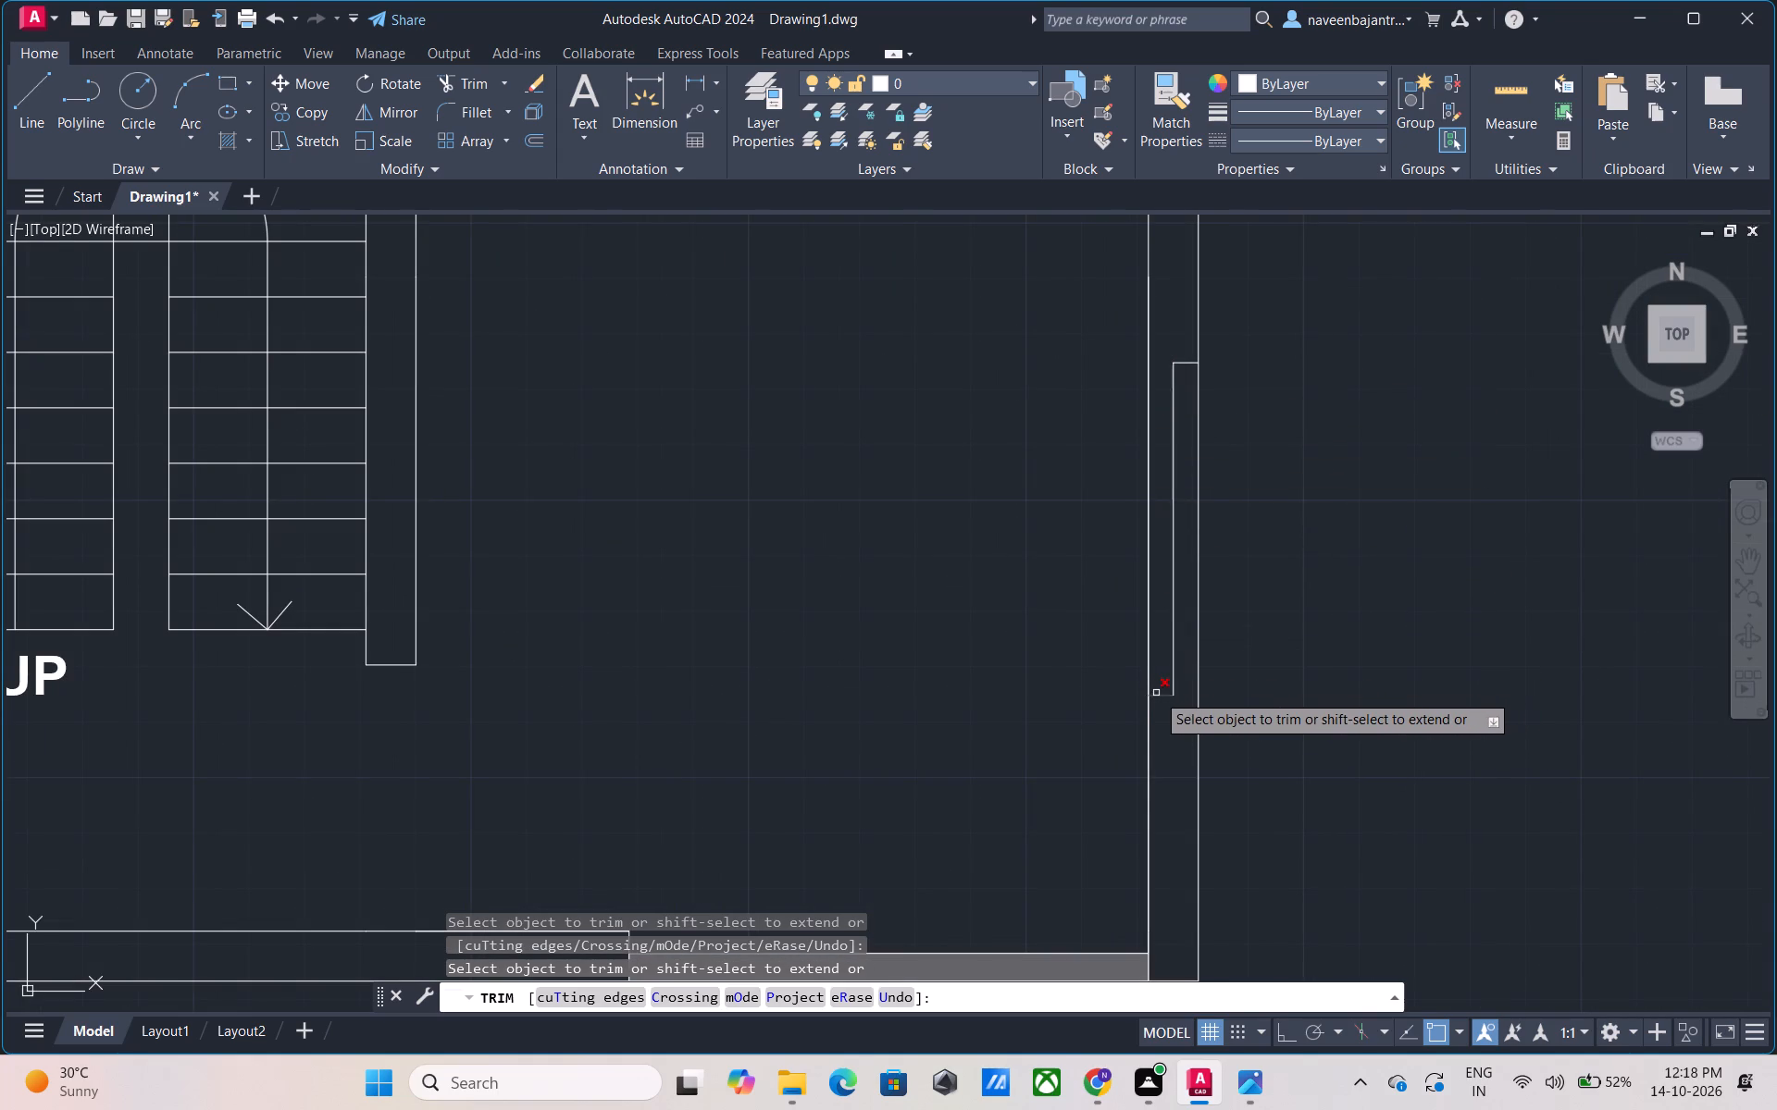
click(1158, 694)
click(1174, 667)
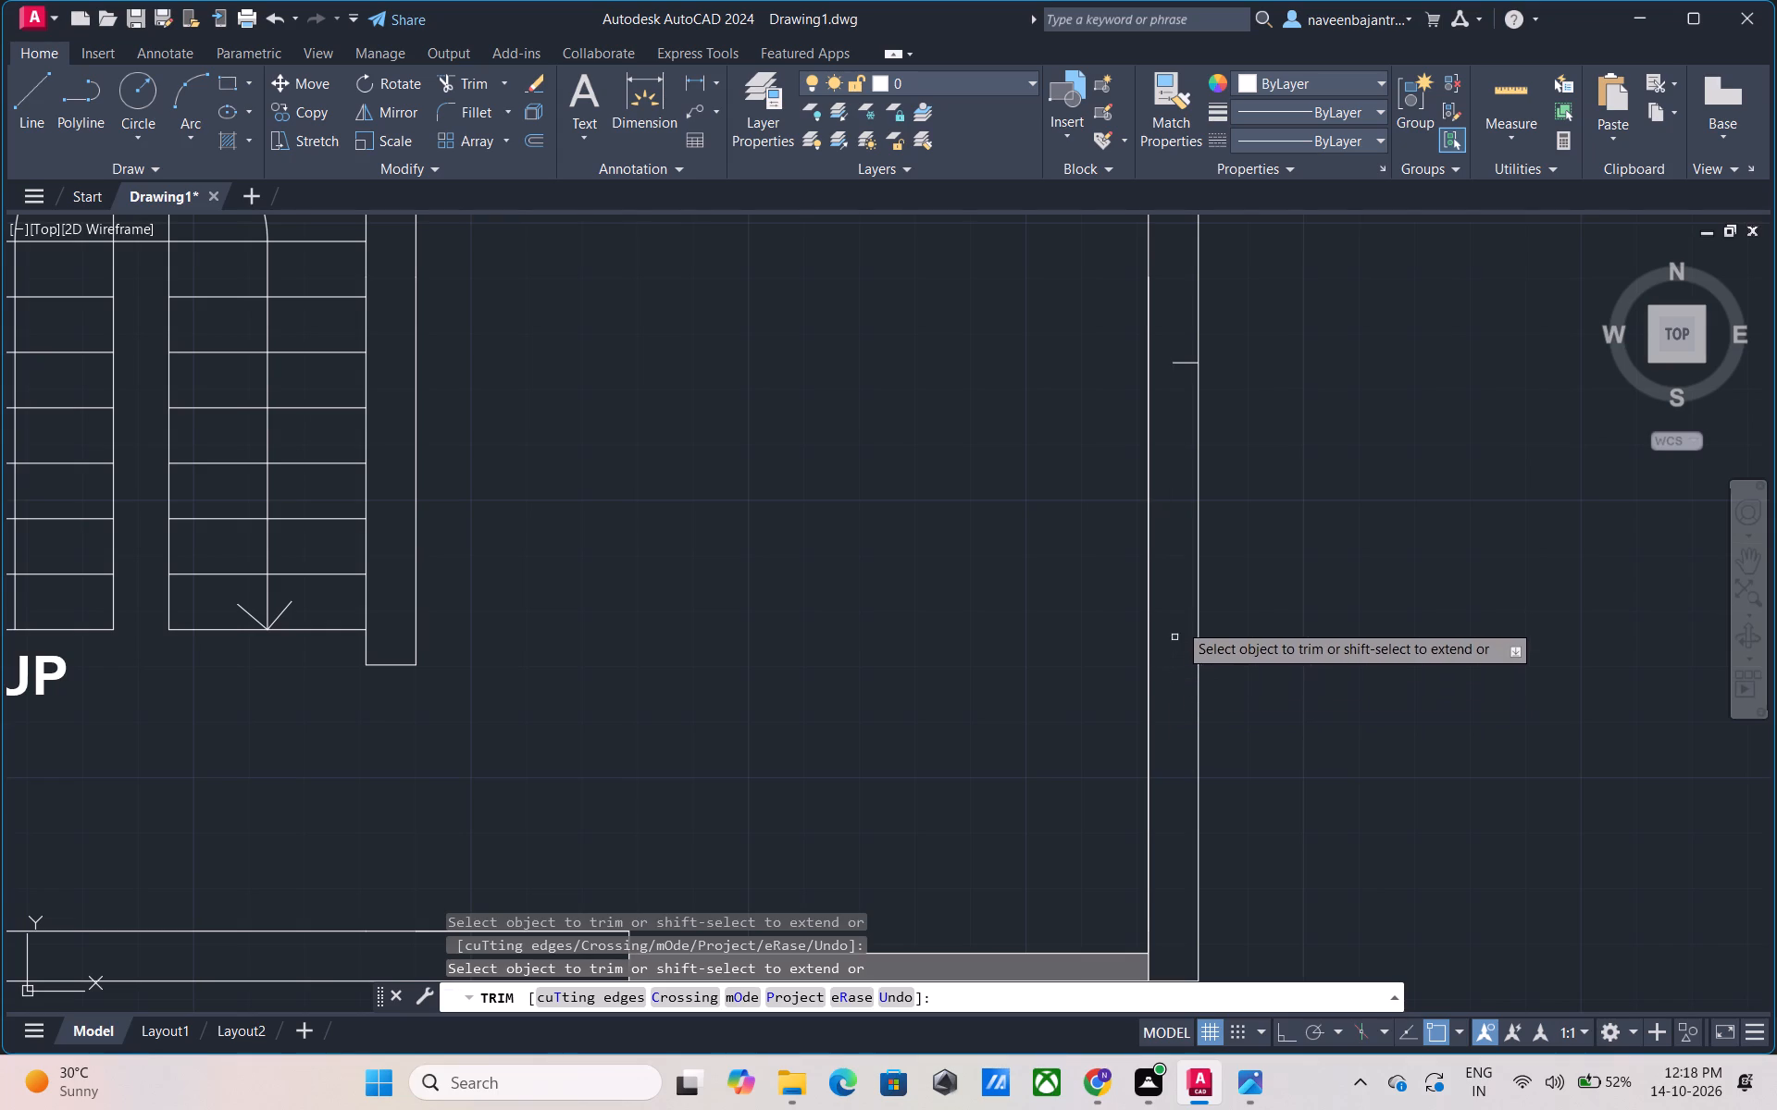
click(1179, 363)
Trim away the end lines and centre line of the kitchen window in the right outer wall.
scroll(1179, 363, down, 4)
middle_drag(1176, 315, 1175, 324)
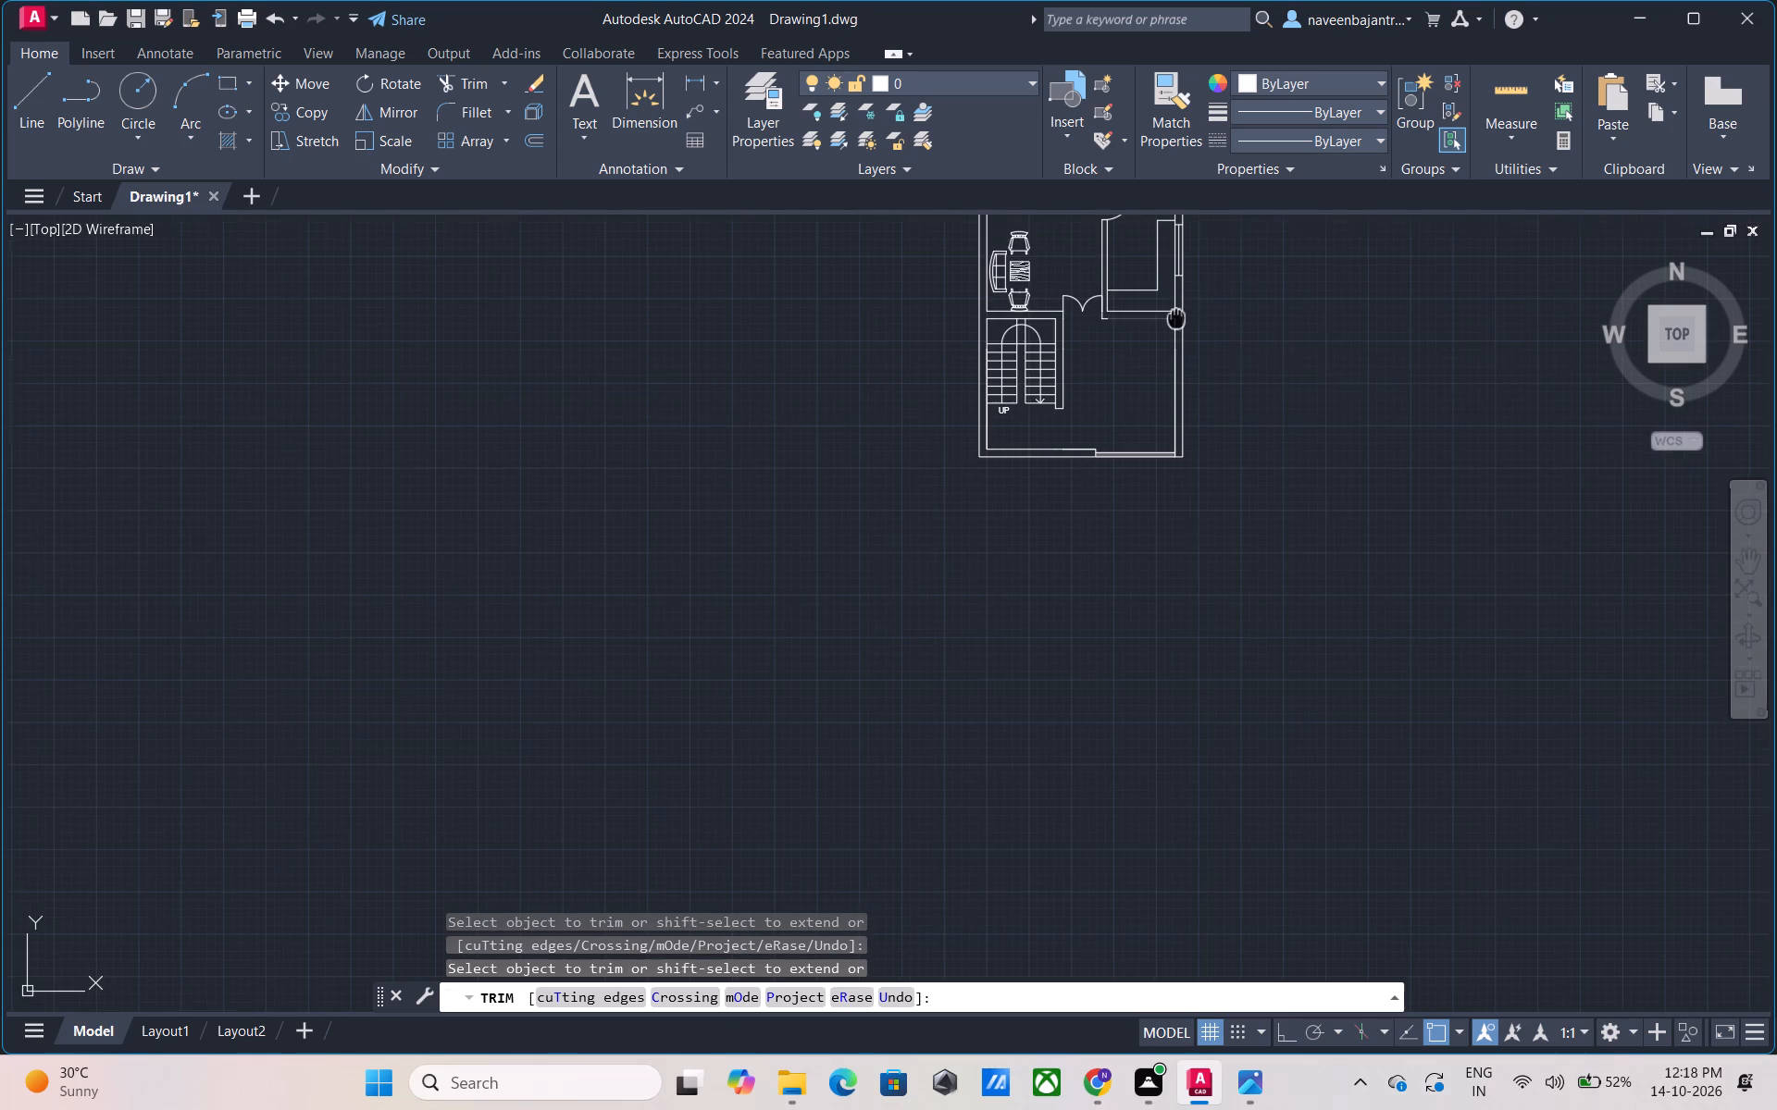
middle_drag(1175, 324, 1139, 627)
scroll(1145, 593, up, 3)
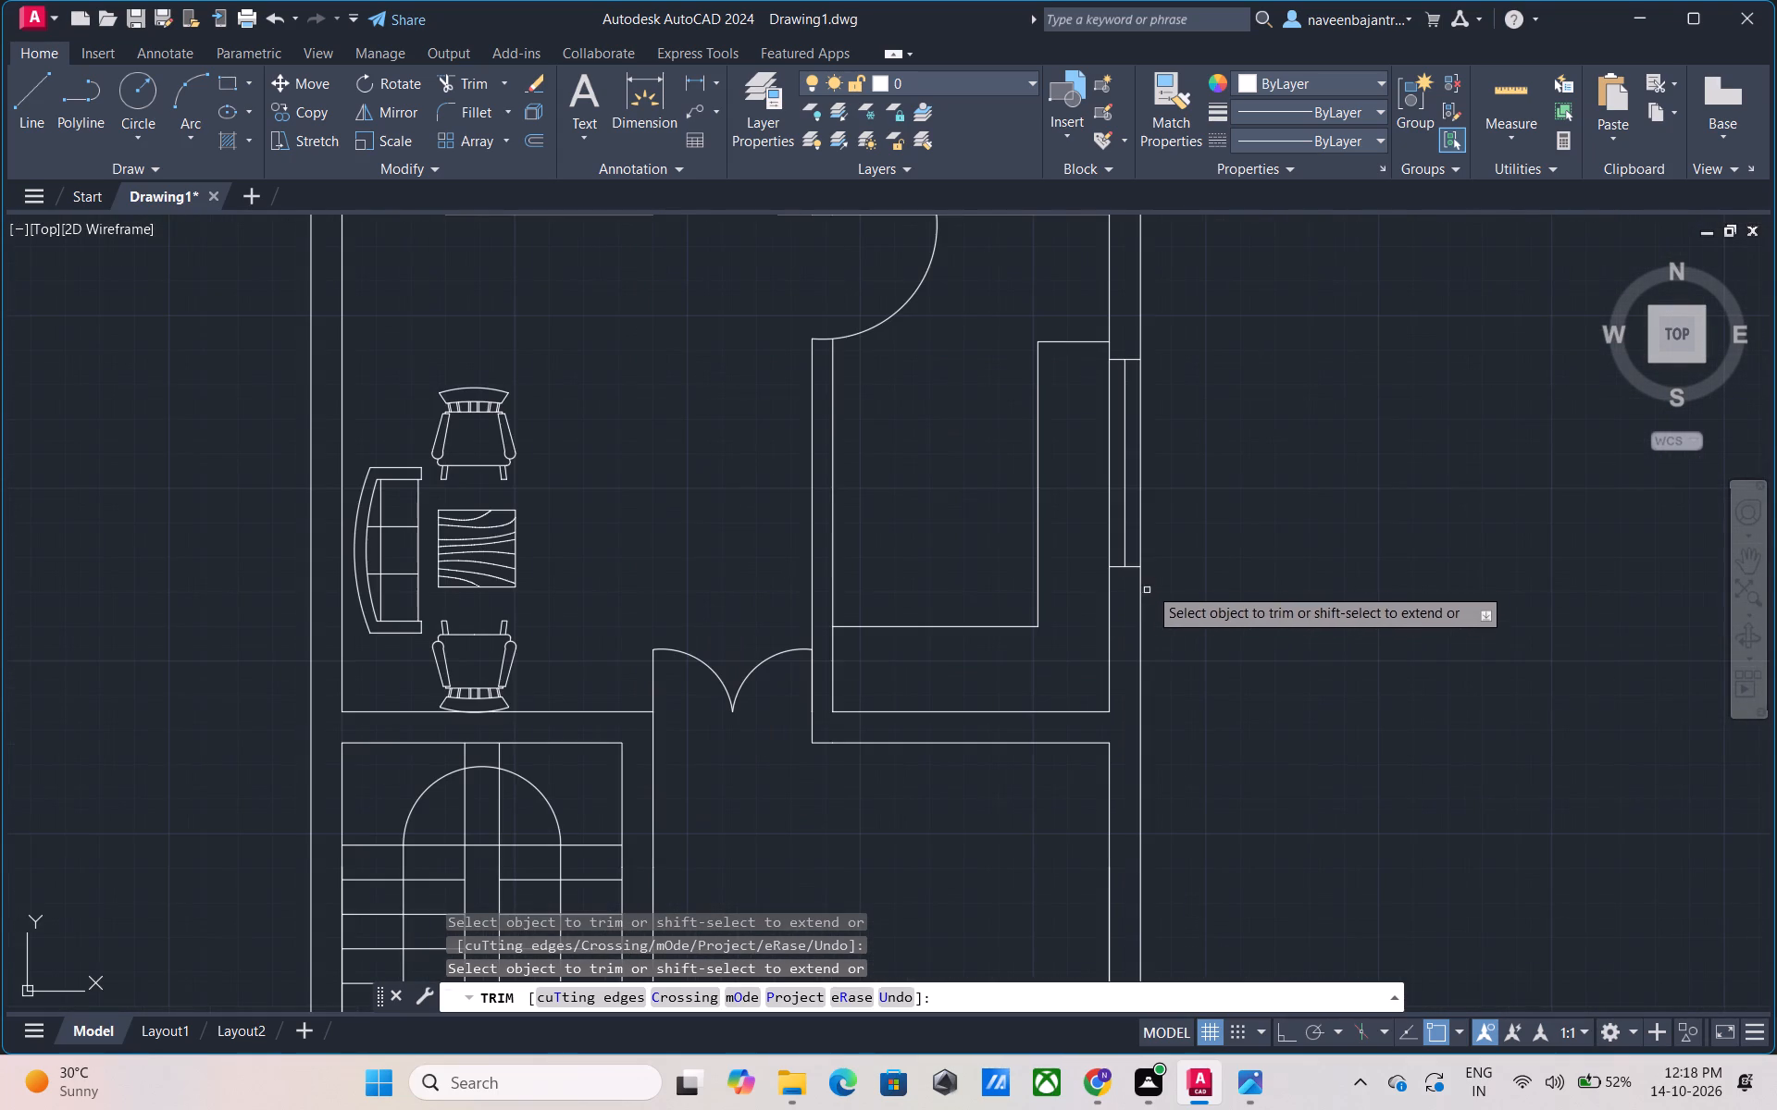
scroll(1170, 542, up, 1)
middle_drag(1170, 542, 1158, 705)
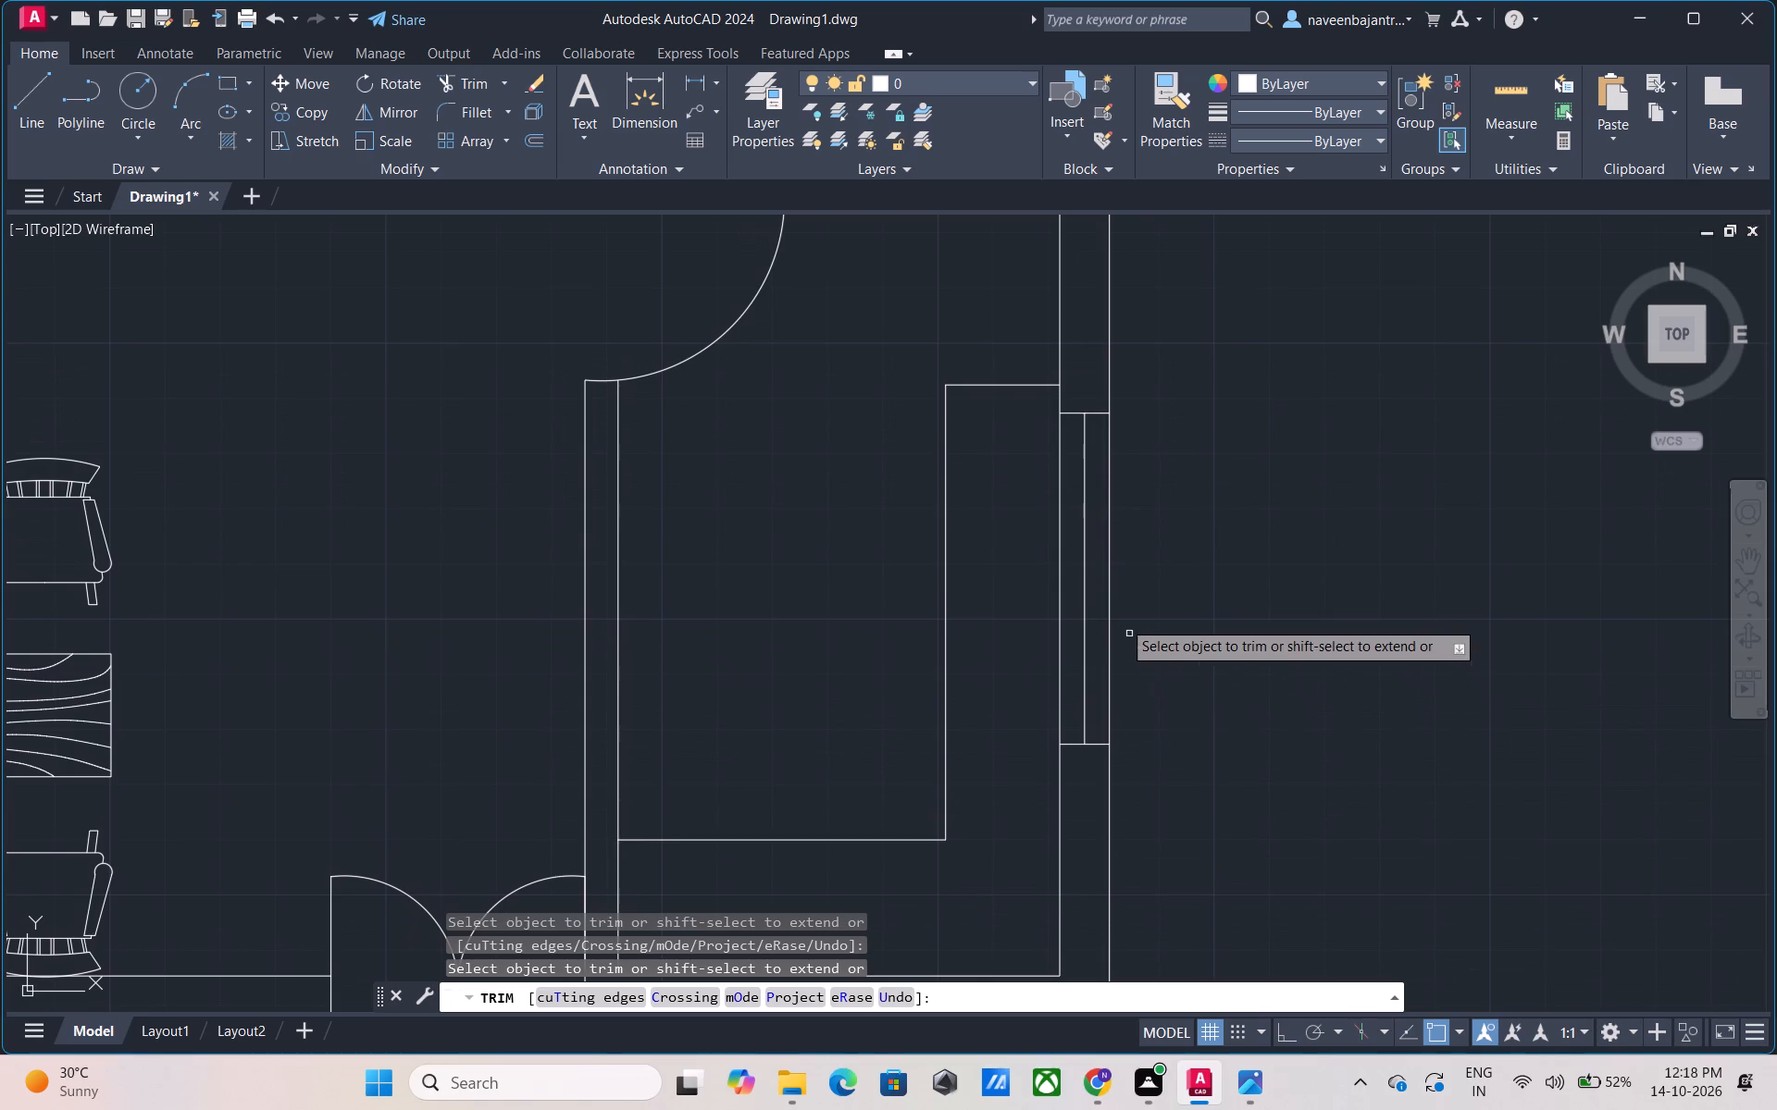
click(1079, 414)
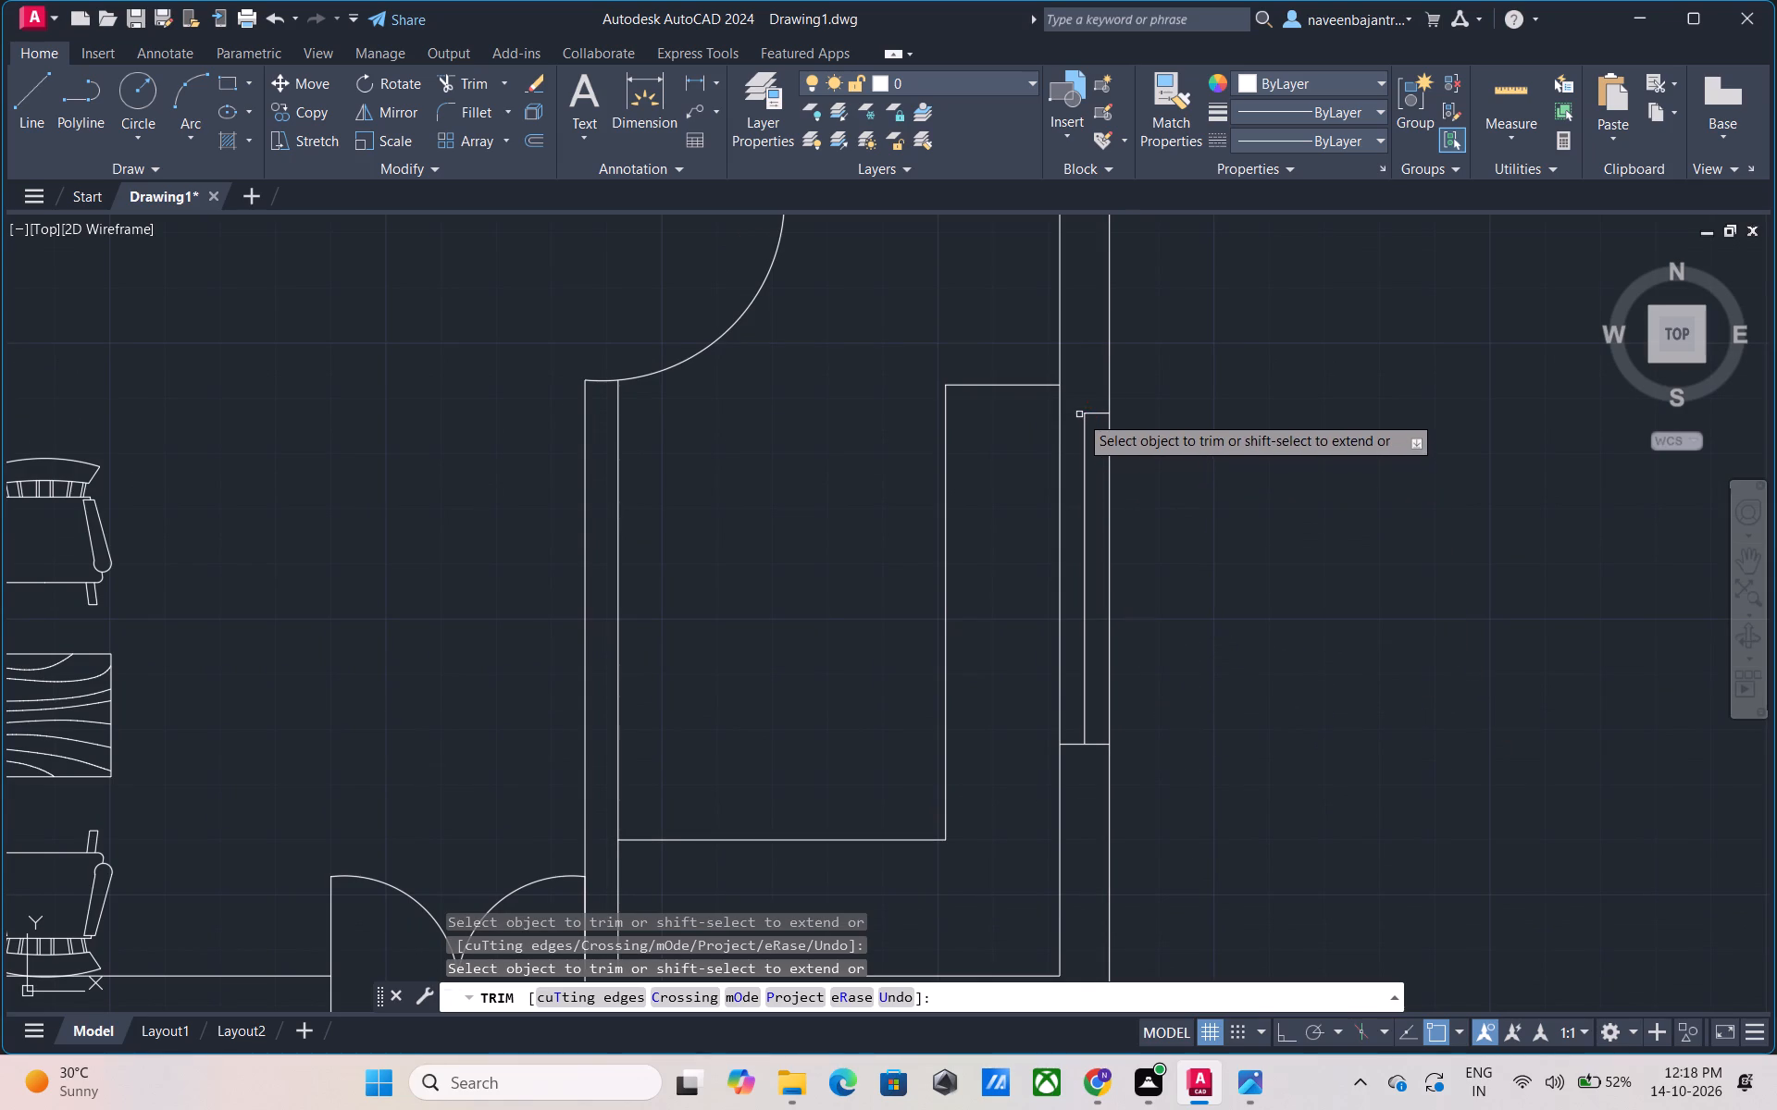
click(1097, 745)
click(1078, 747)
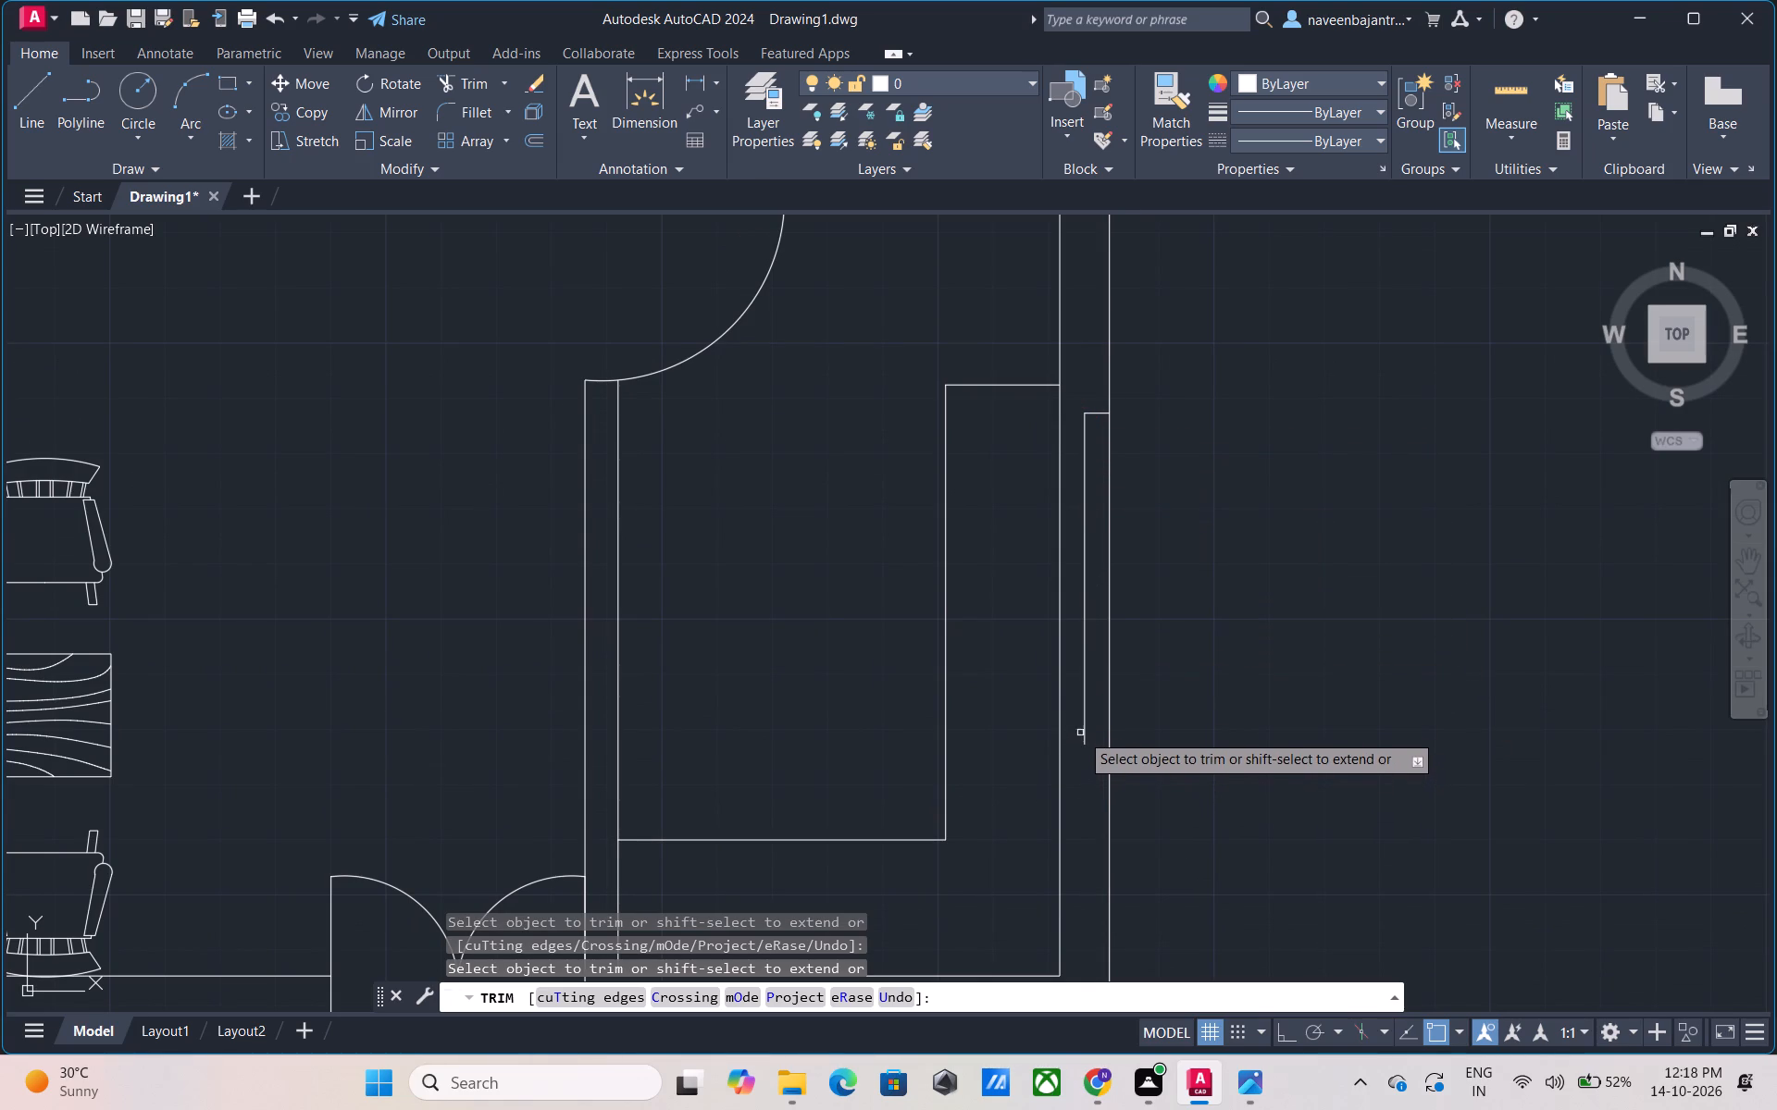
click(1084, 729)
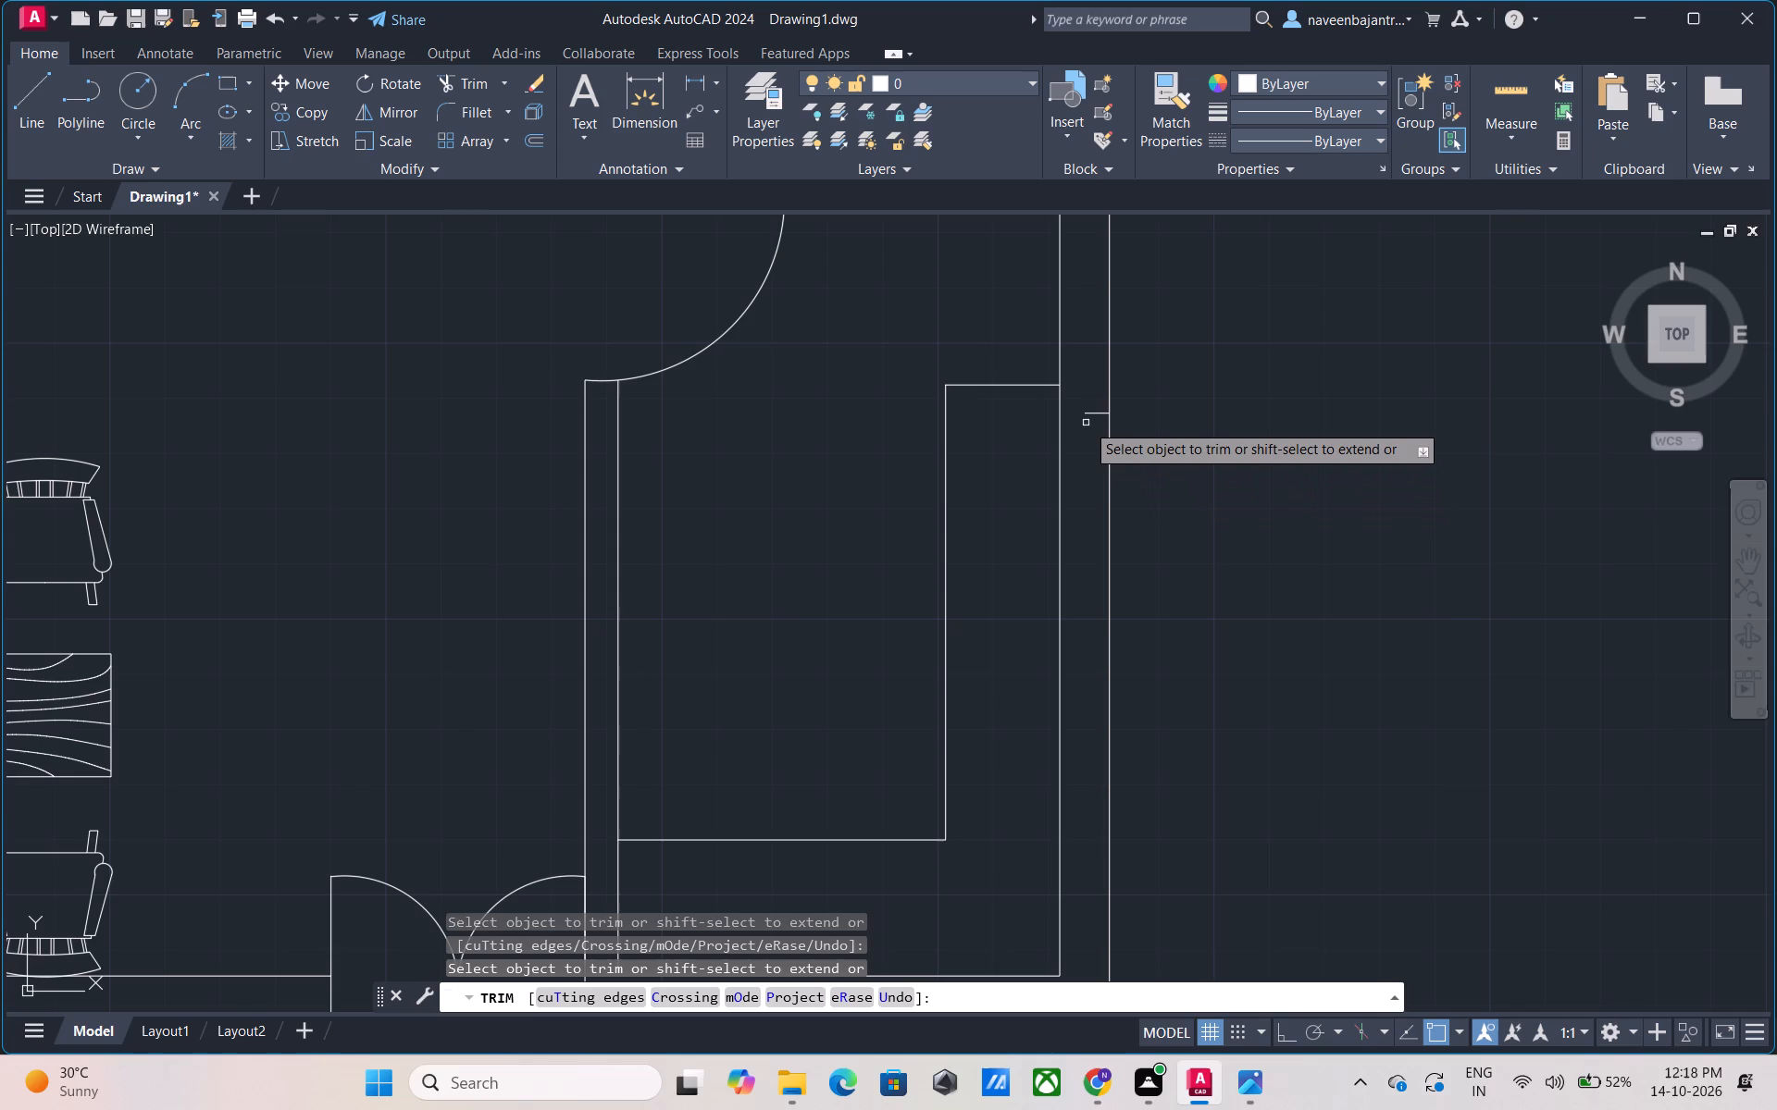
click(1088, 413)
Trim away the end lines and centre line of the bedroom window in the right outer wall.
scroll(1088, 413, down, 3)
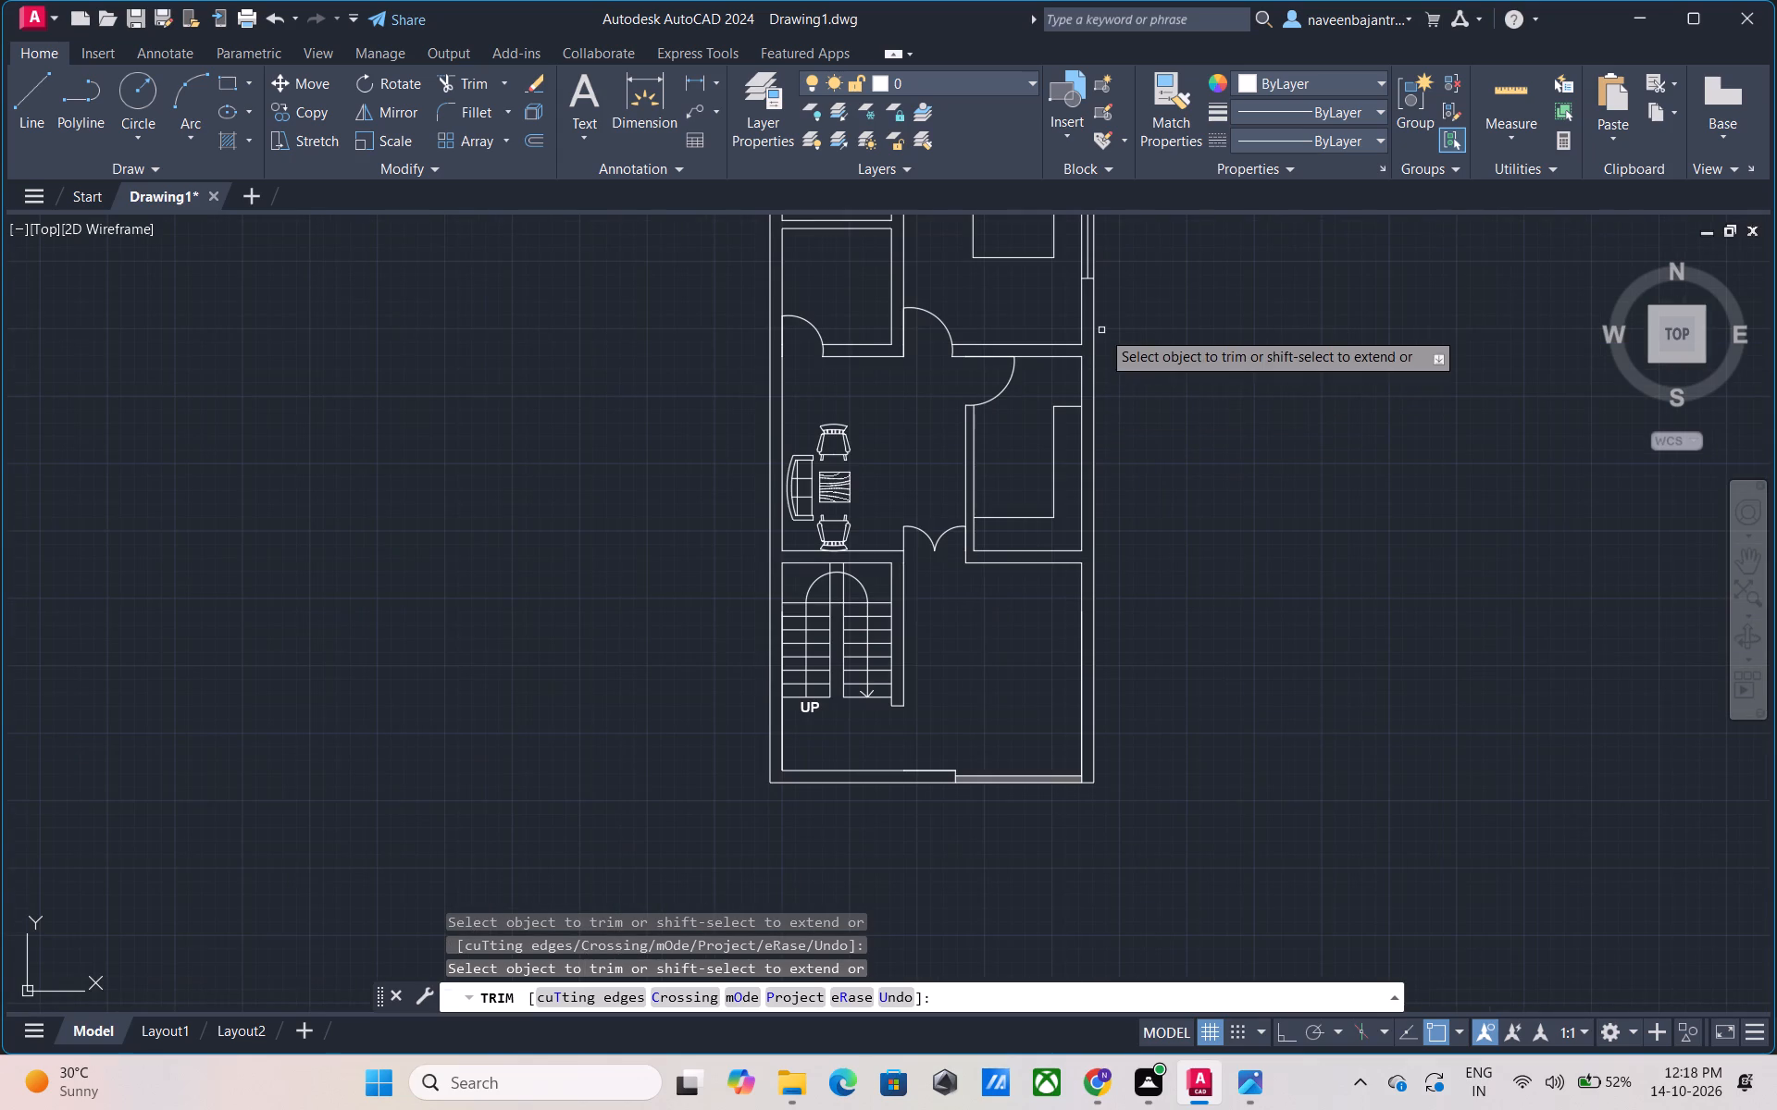
middle_drag(1101, 330, 1081, 577)
scroll(1067, 485, up, 2)
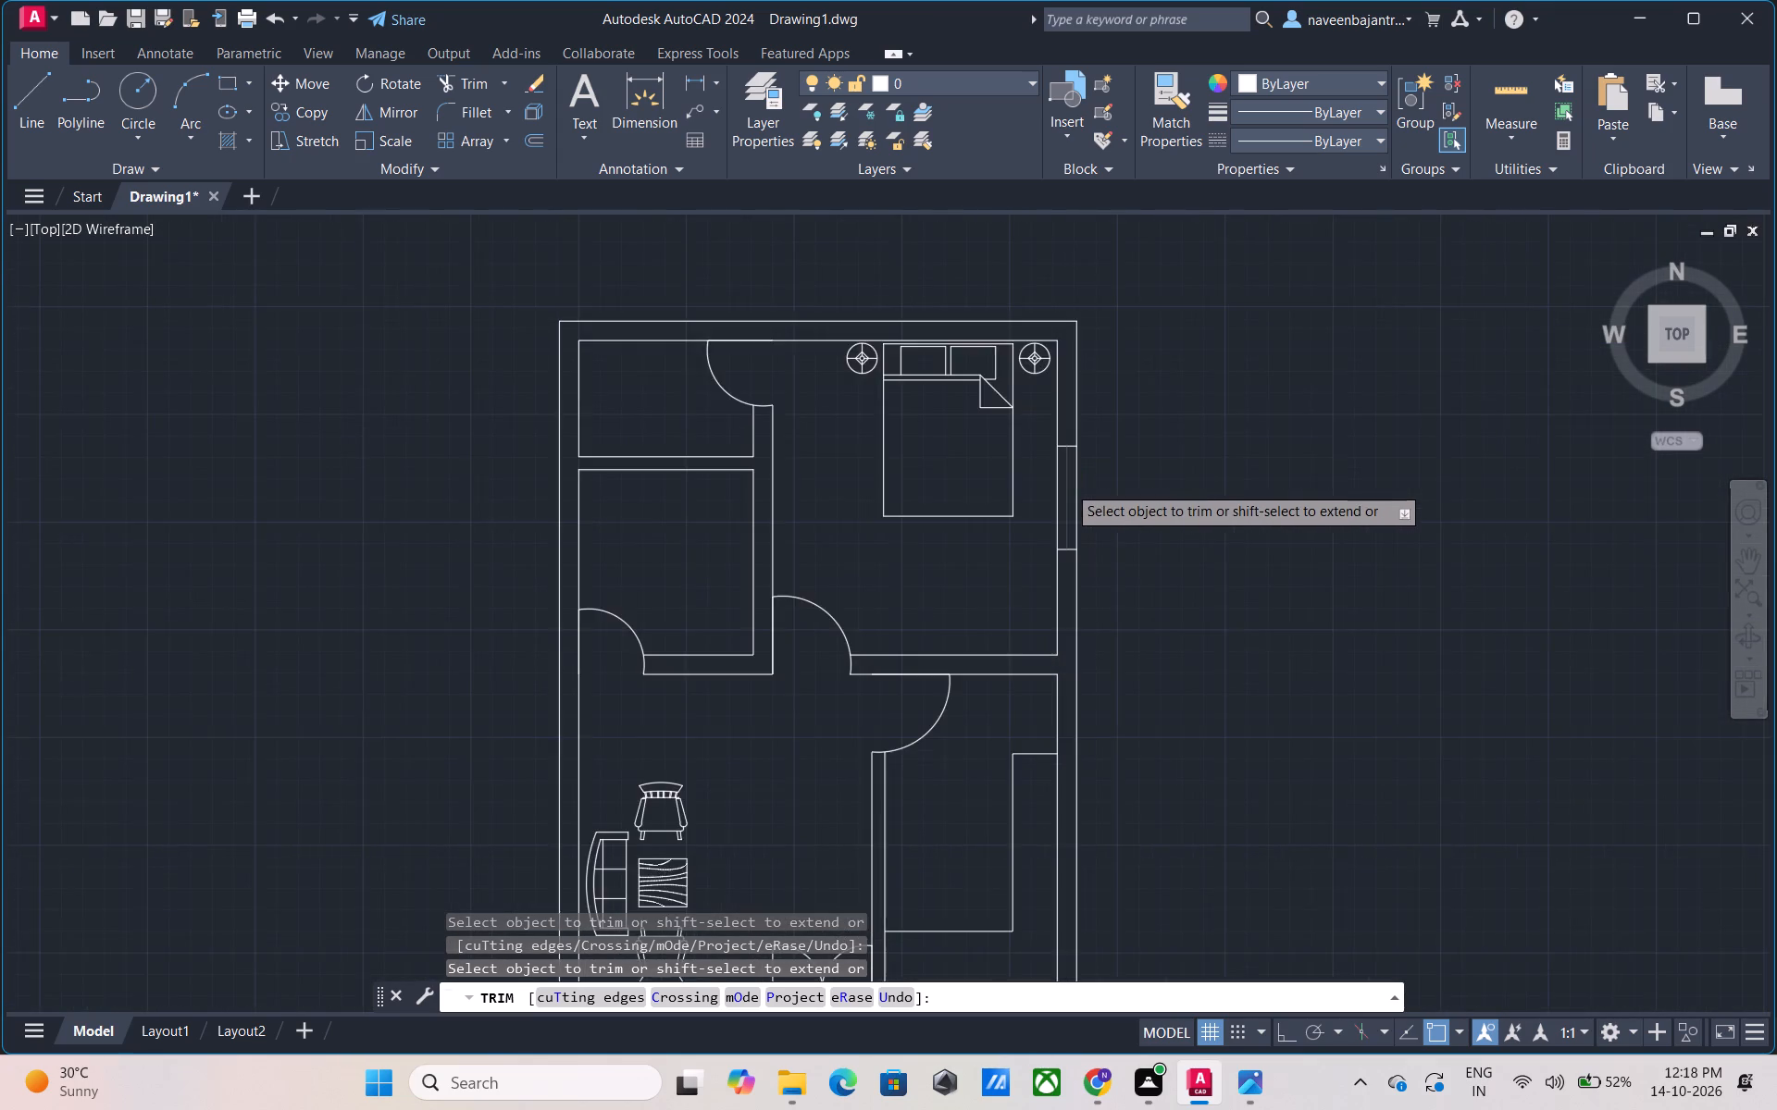
scroll(1067, 485, up, 1)
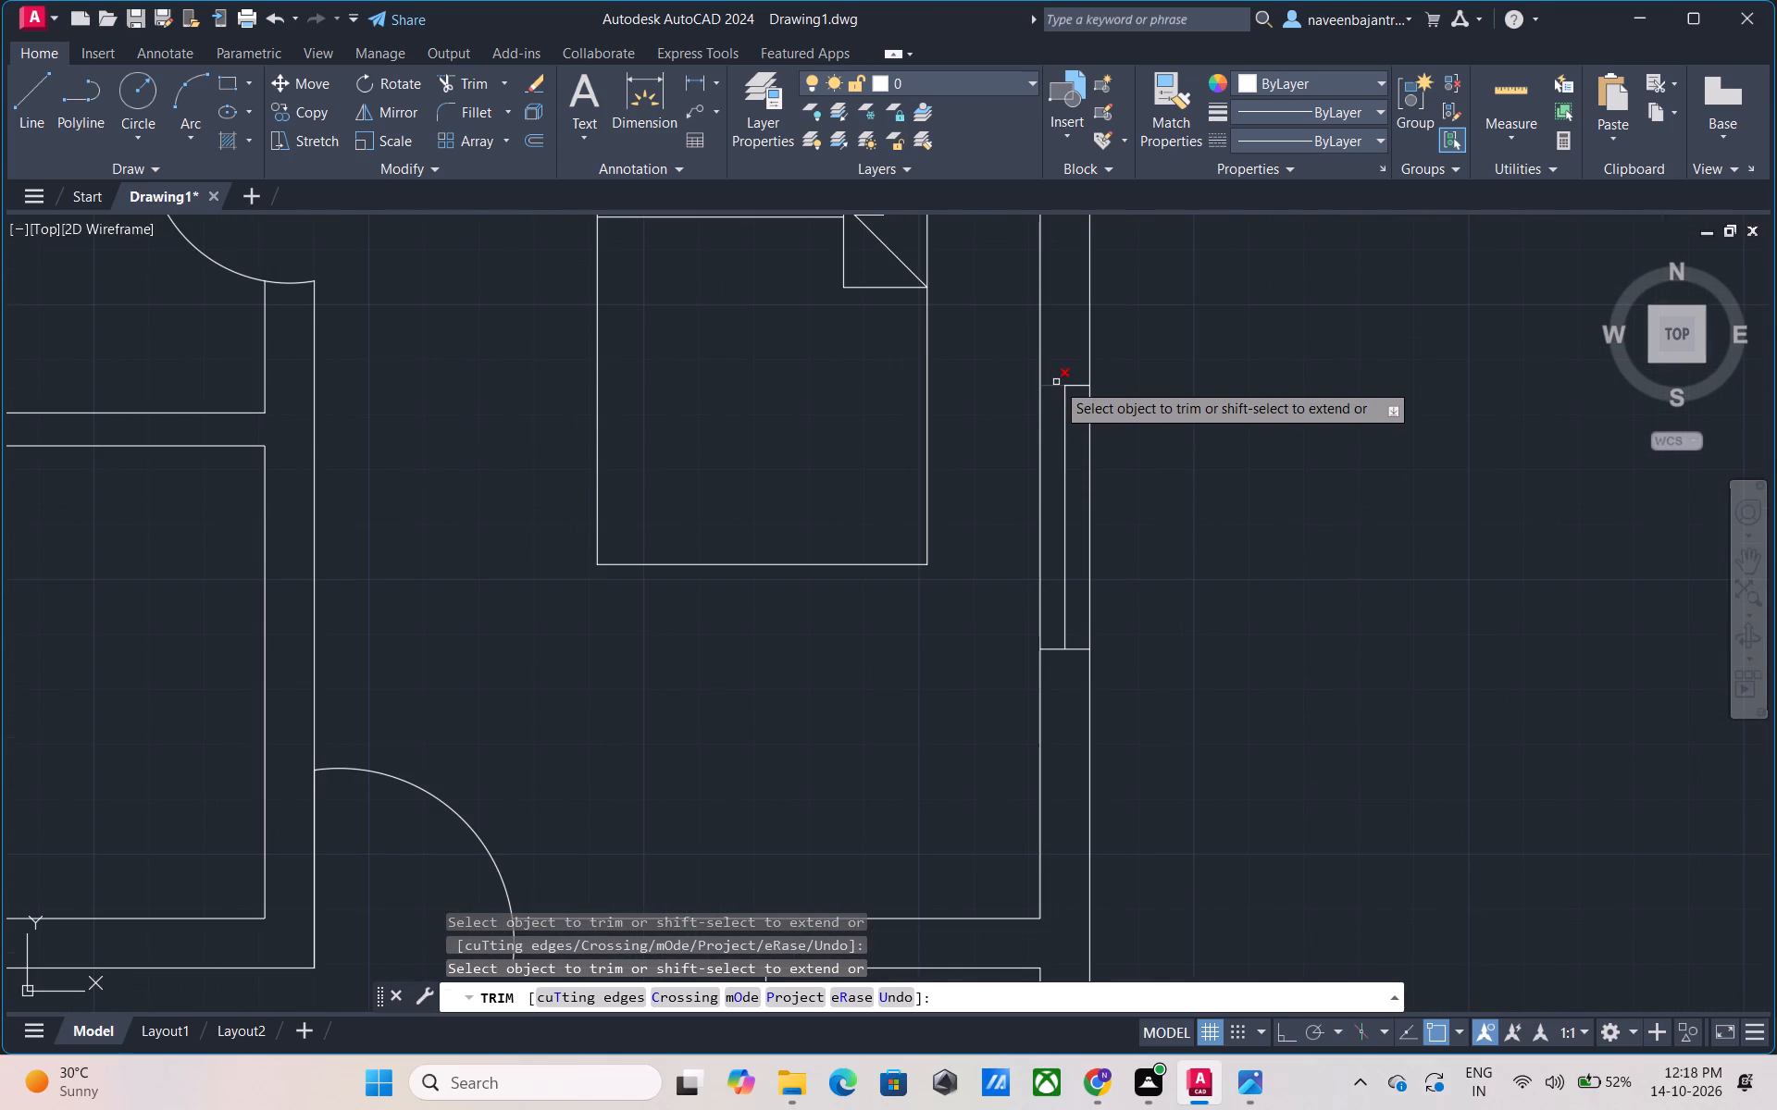
click(1056, 382)
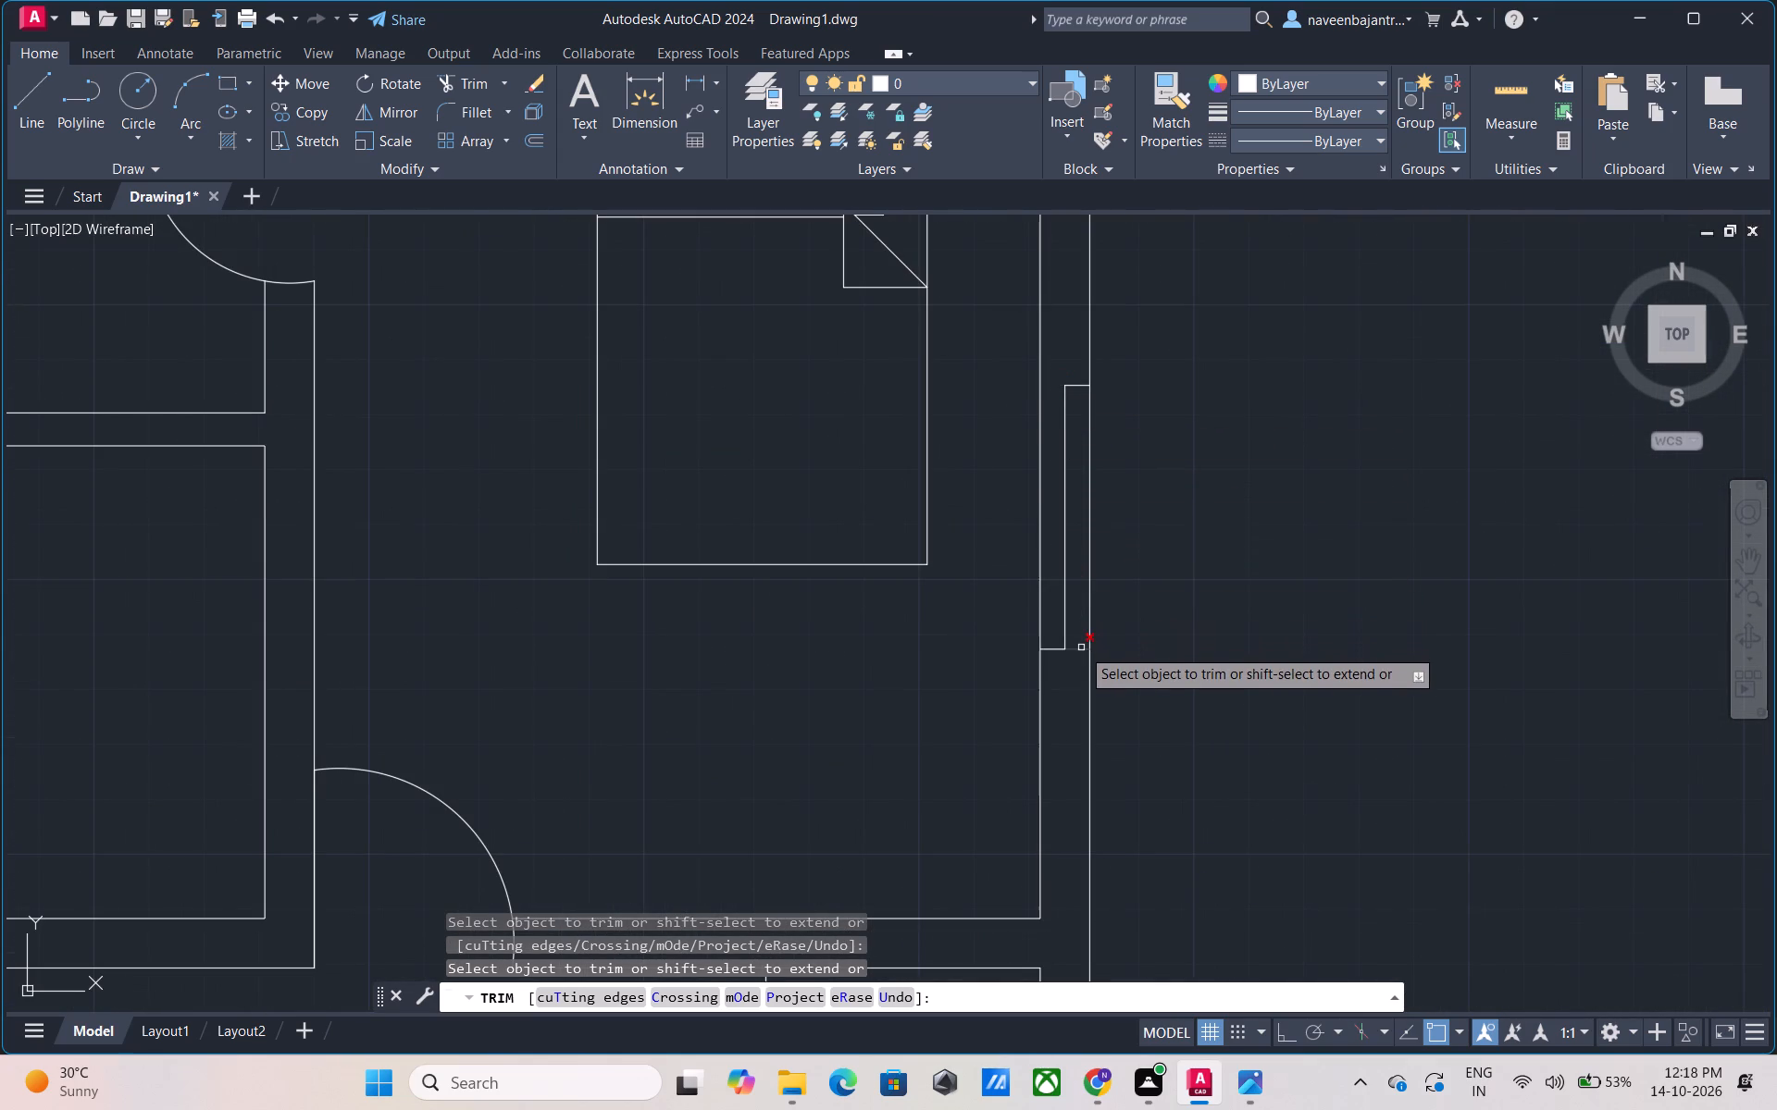
click(1081, 647)
click(1055, 647)
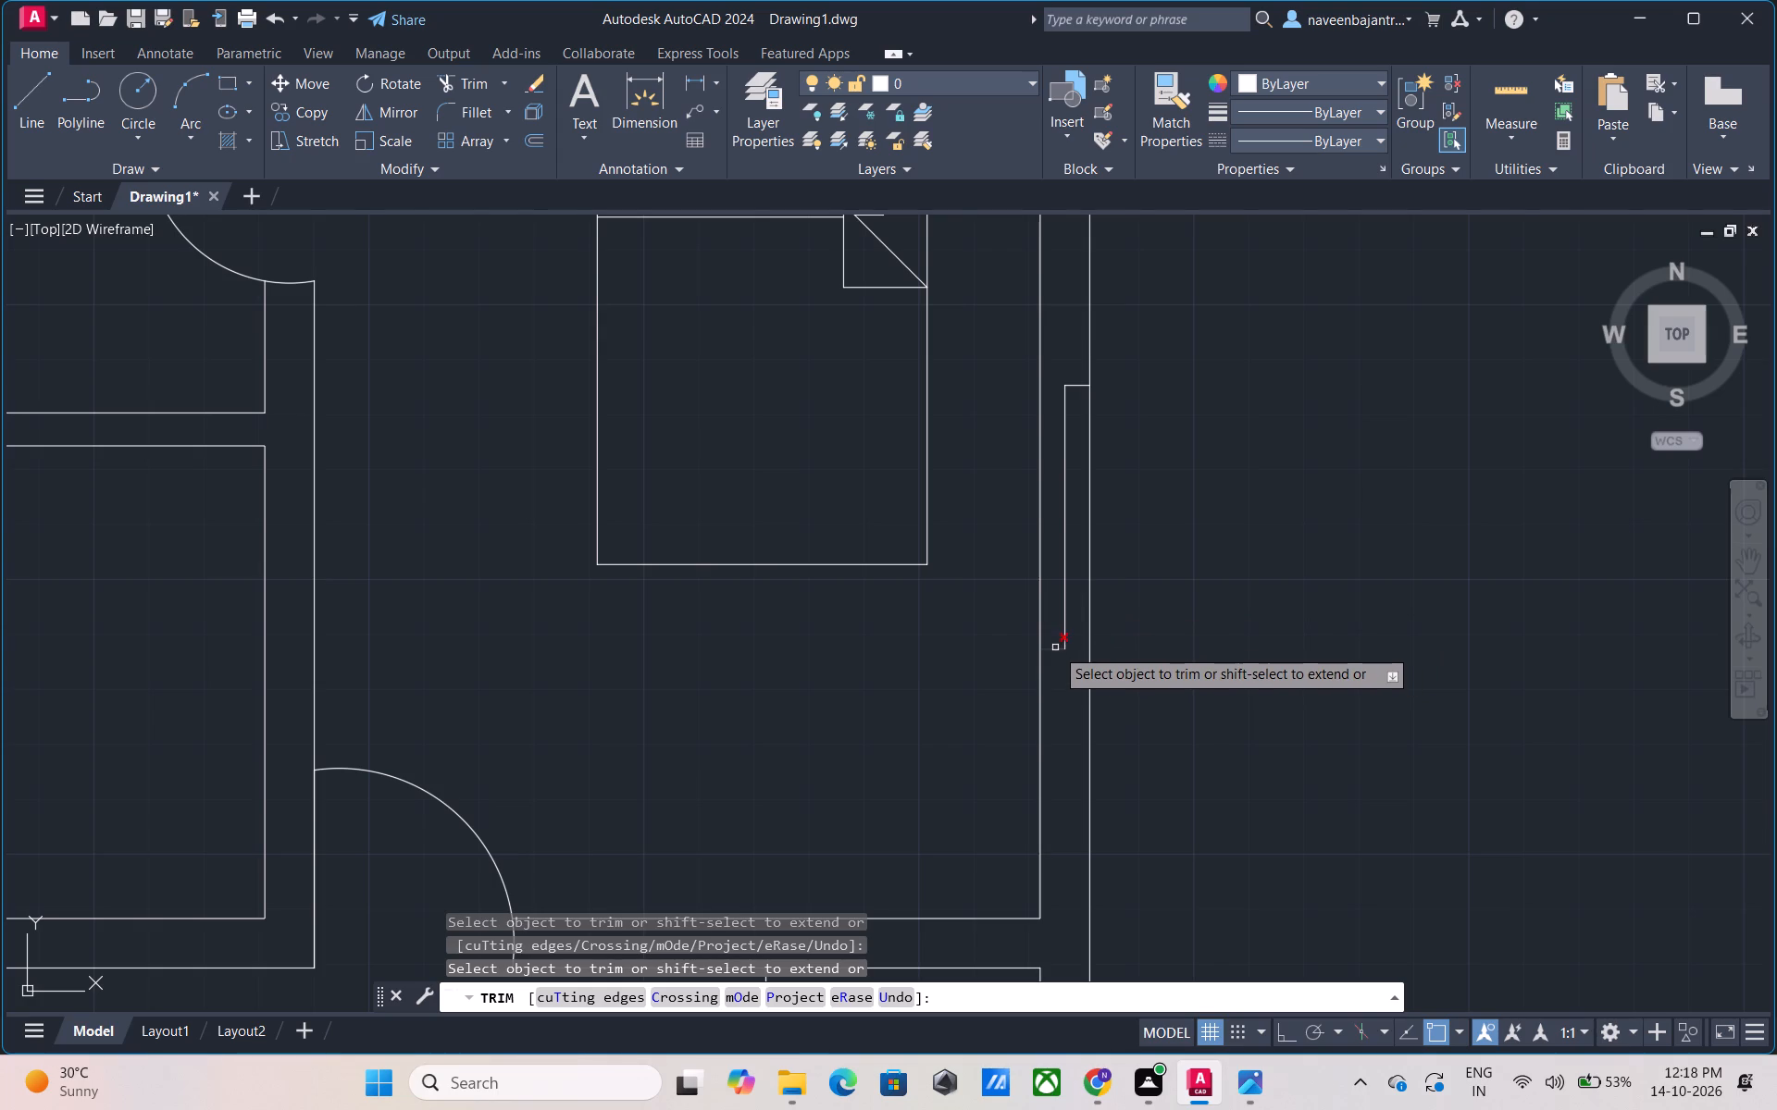
click(1064, 623)
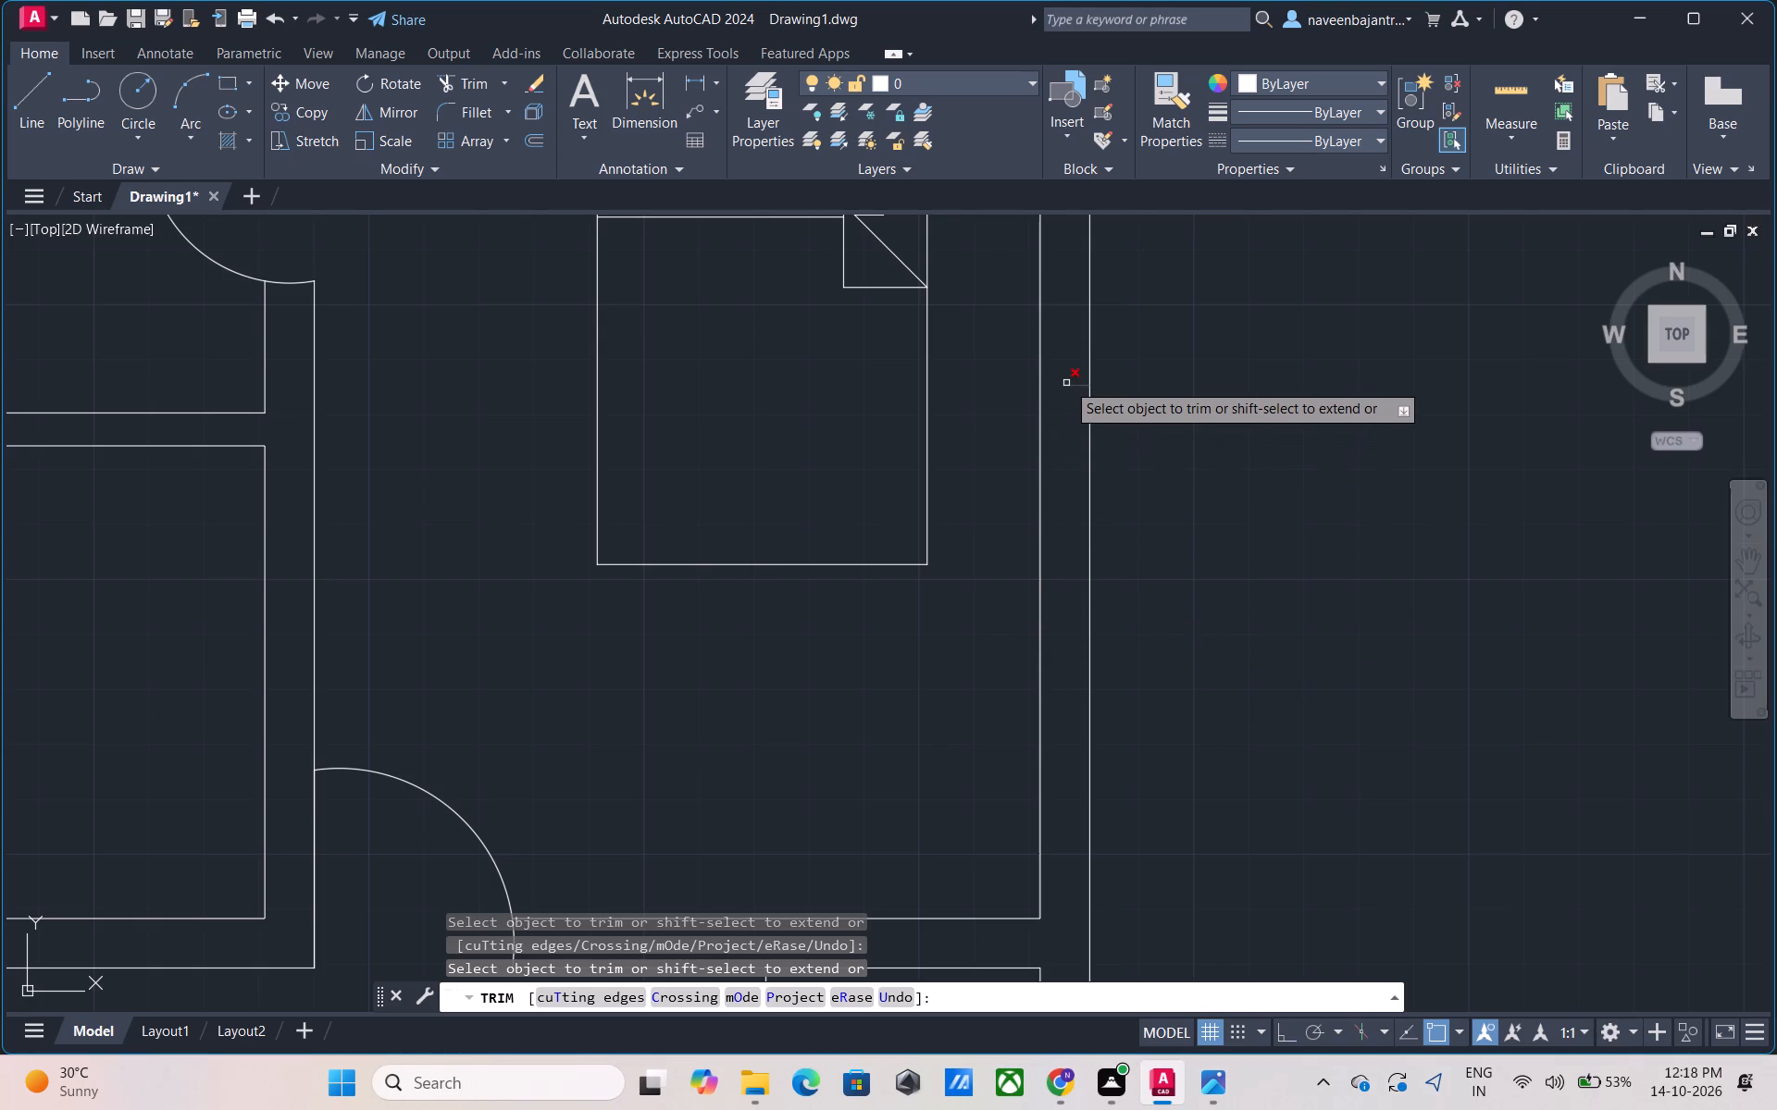
click(1066, 382)
Trim away the outline of the L-shaped kitchen counter in the copied plan.
scroll(1066, 382, down, 2)
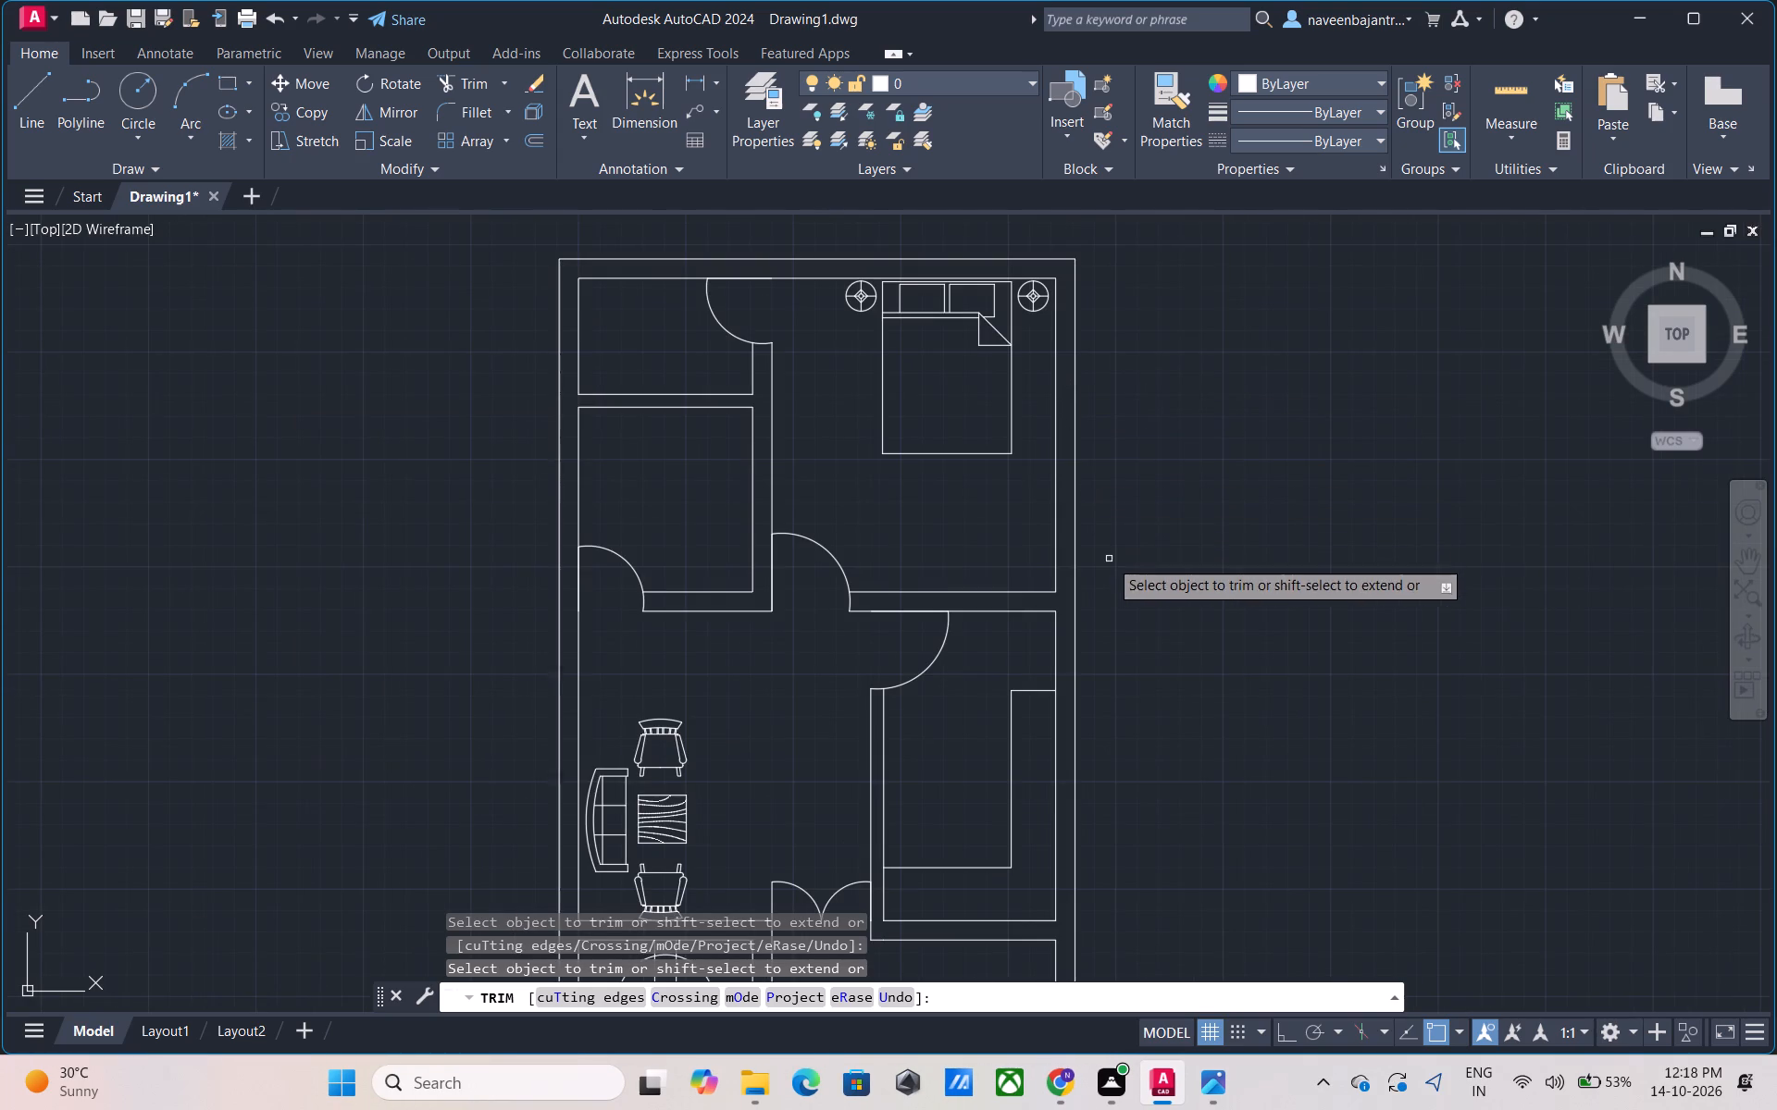
middle_drag(1109, 559, 1162, 458)
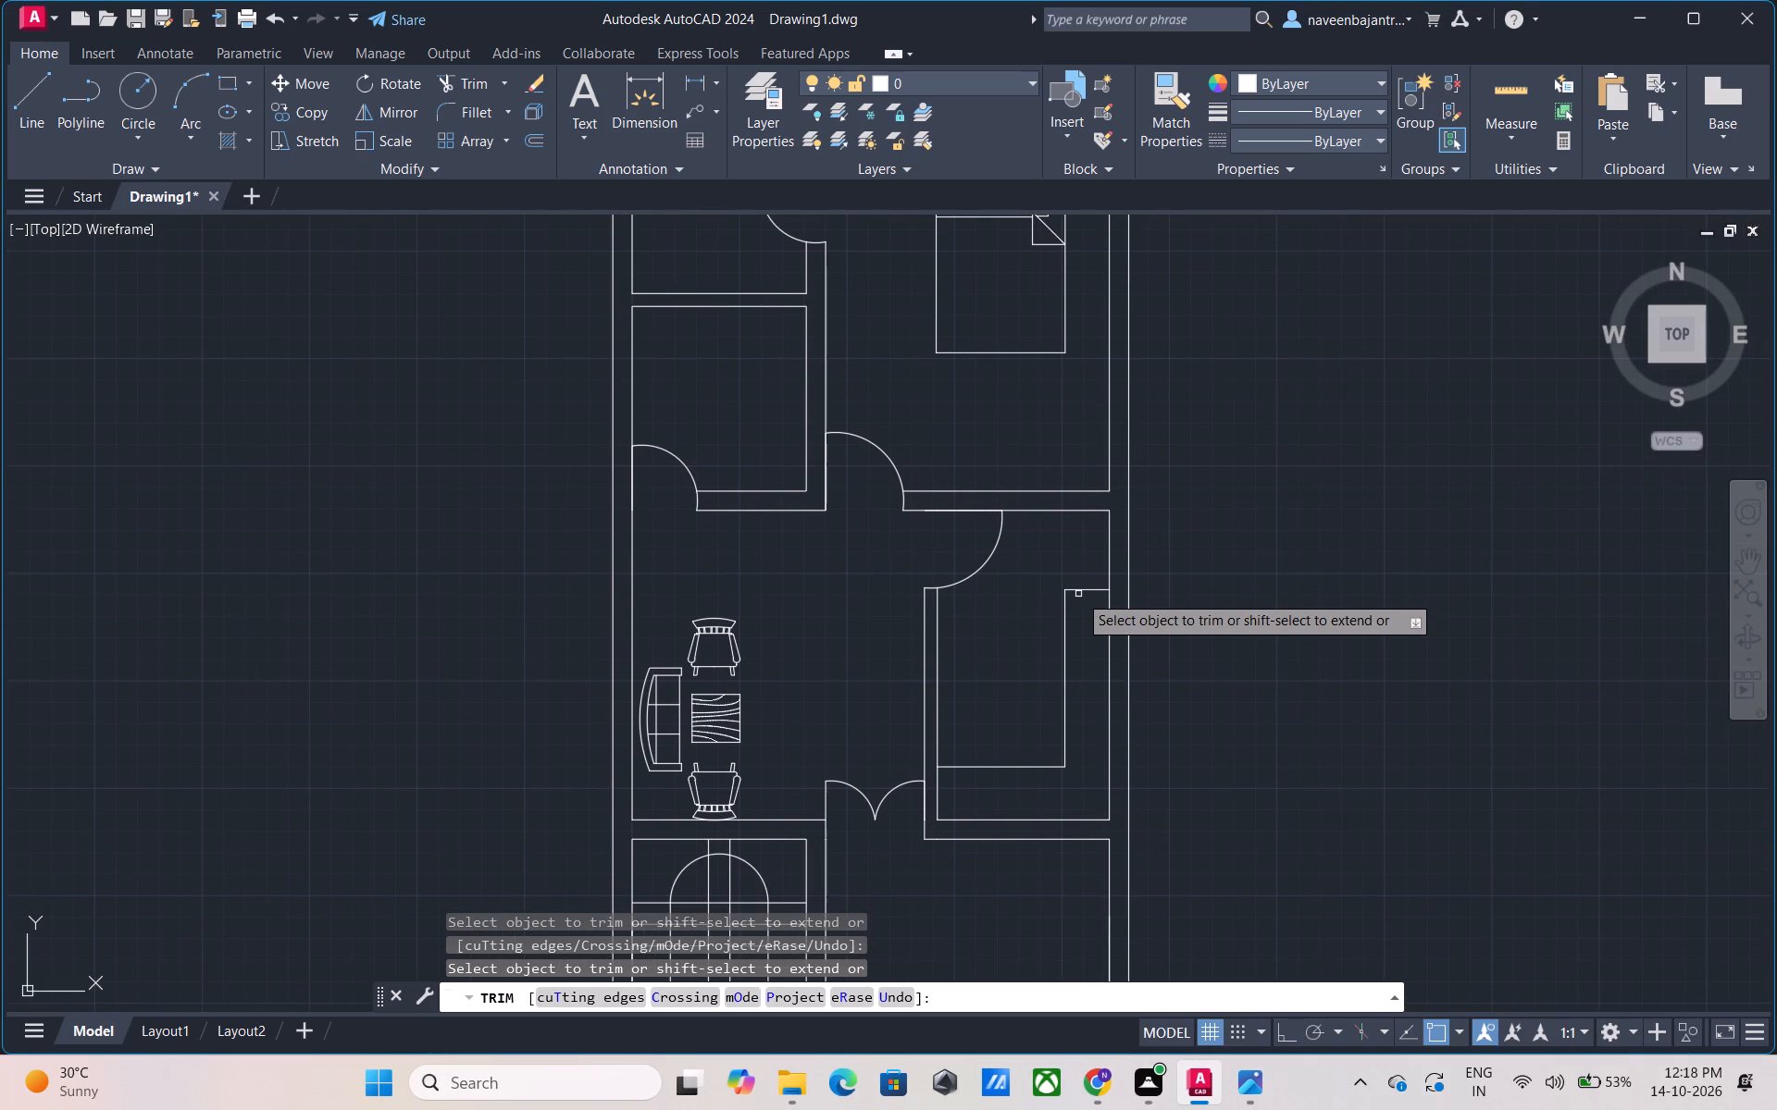
click(1080, 591)
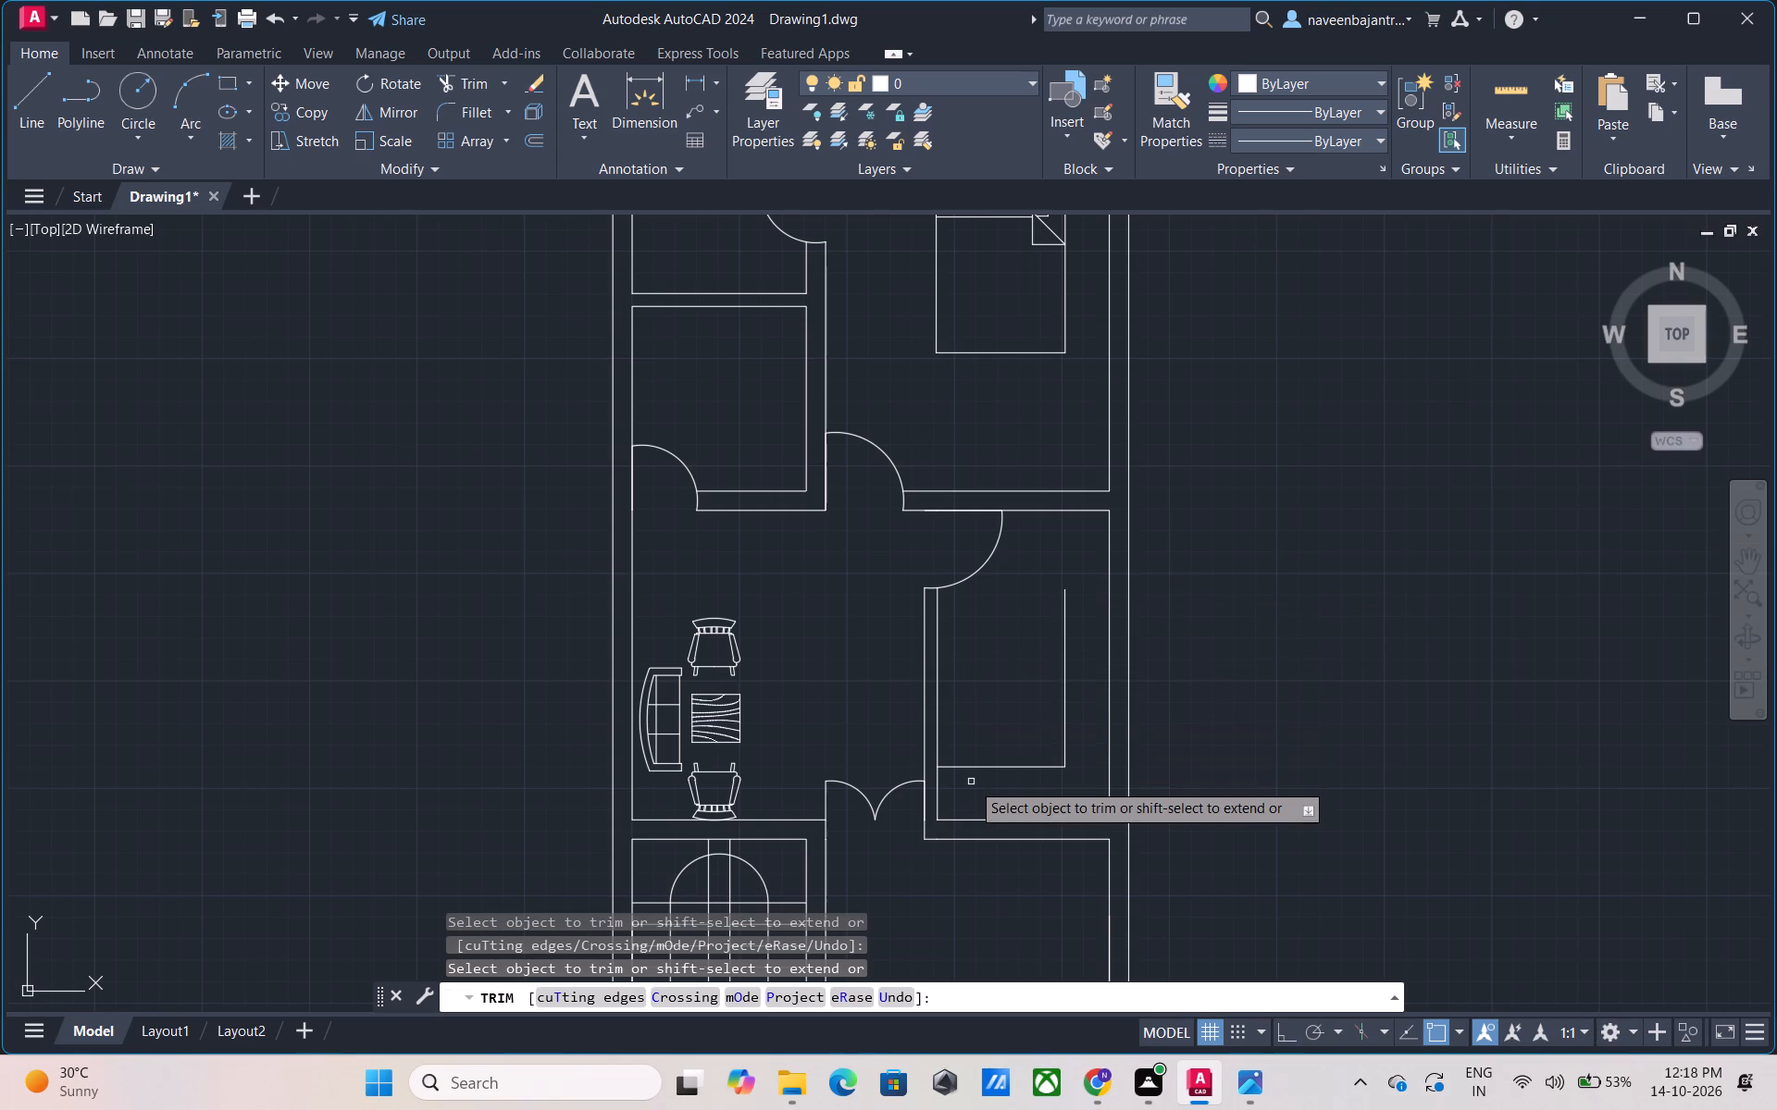
click(987, 768)
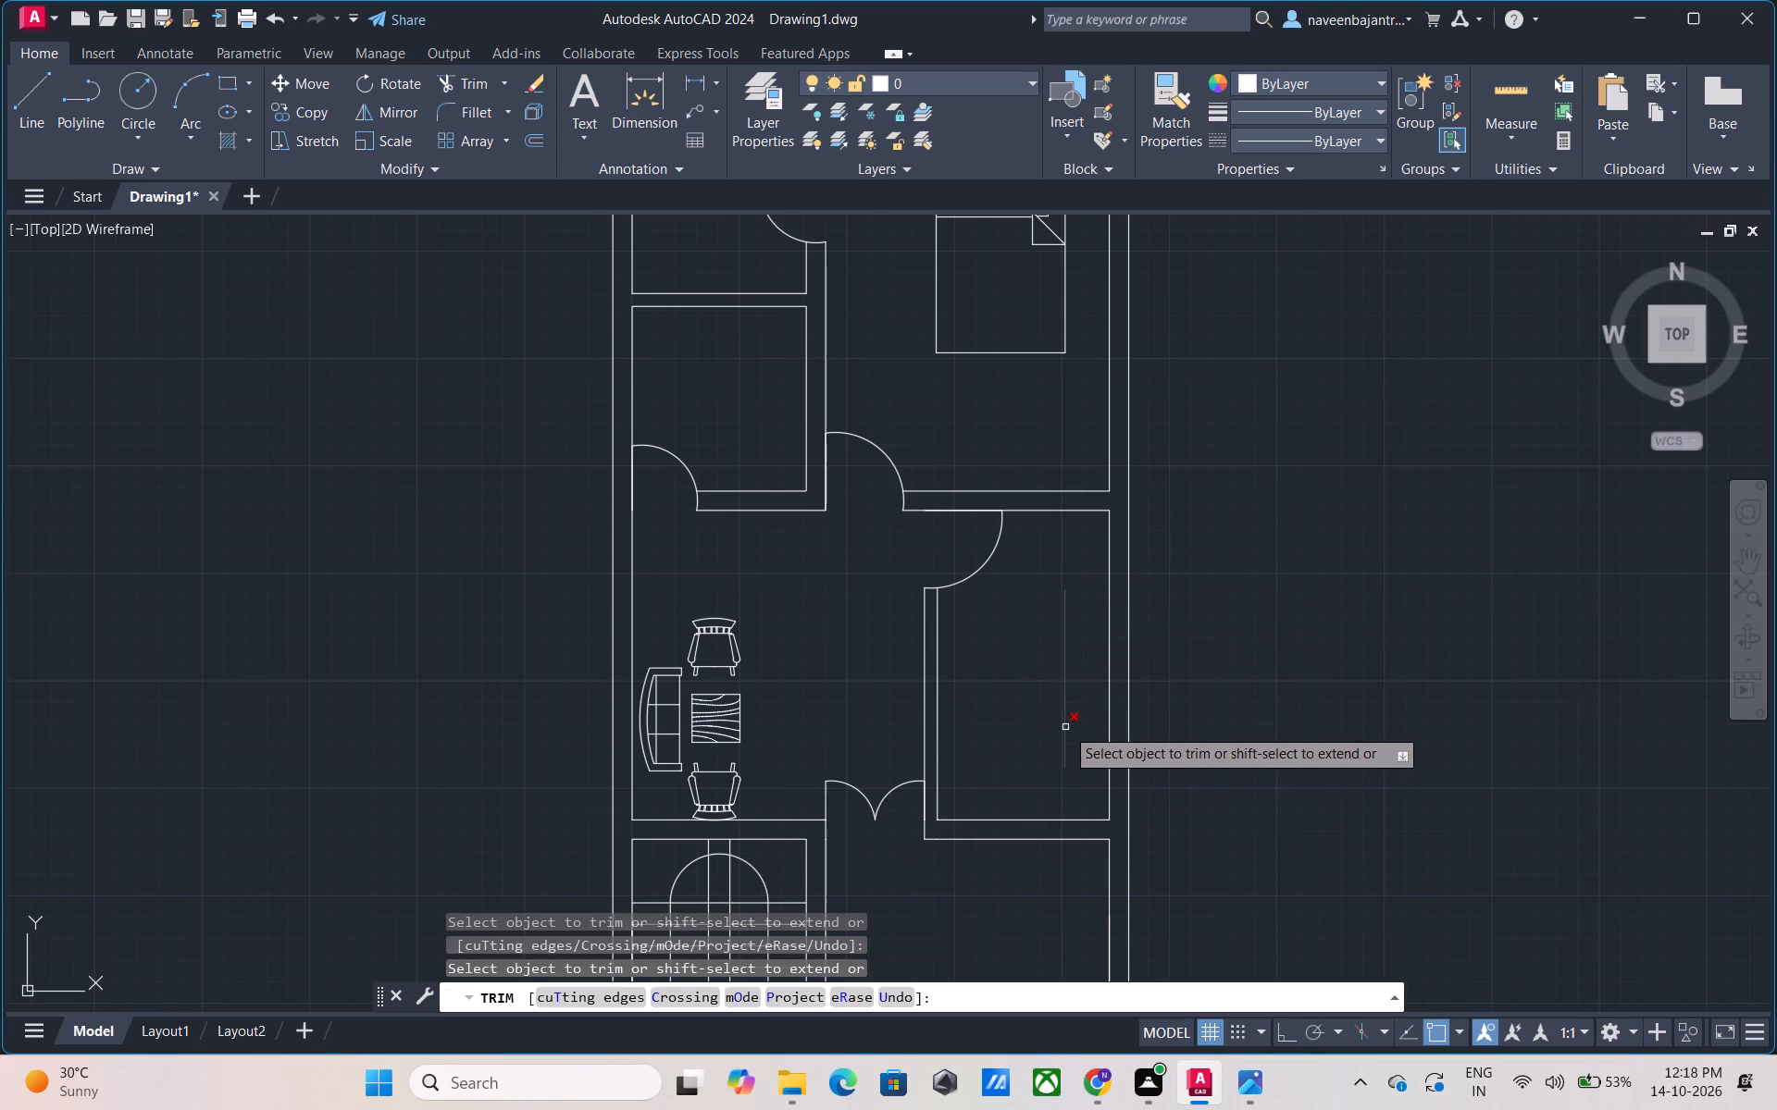
click(1065, 727)
Trim away the swing arcs and leaf lines of the four single doors around the upper rooms and kitchen.
middle_drag(871, 345, 922, 540)
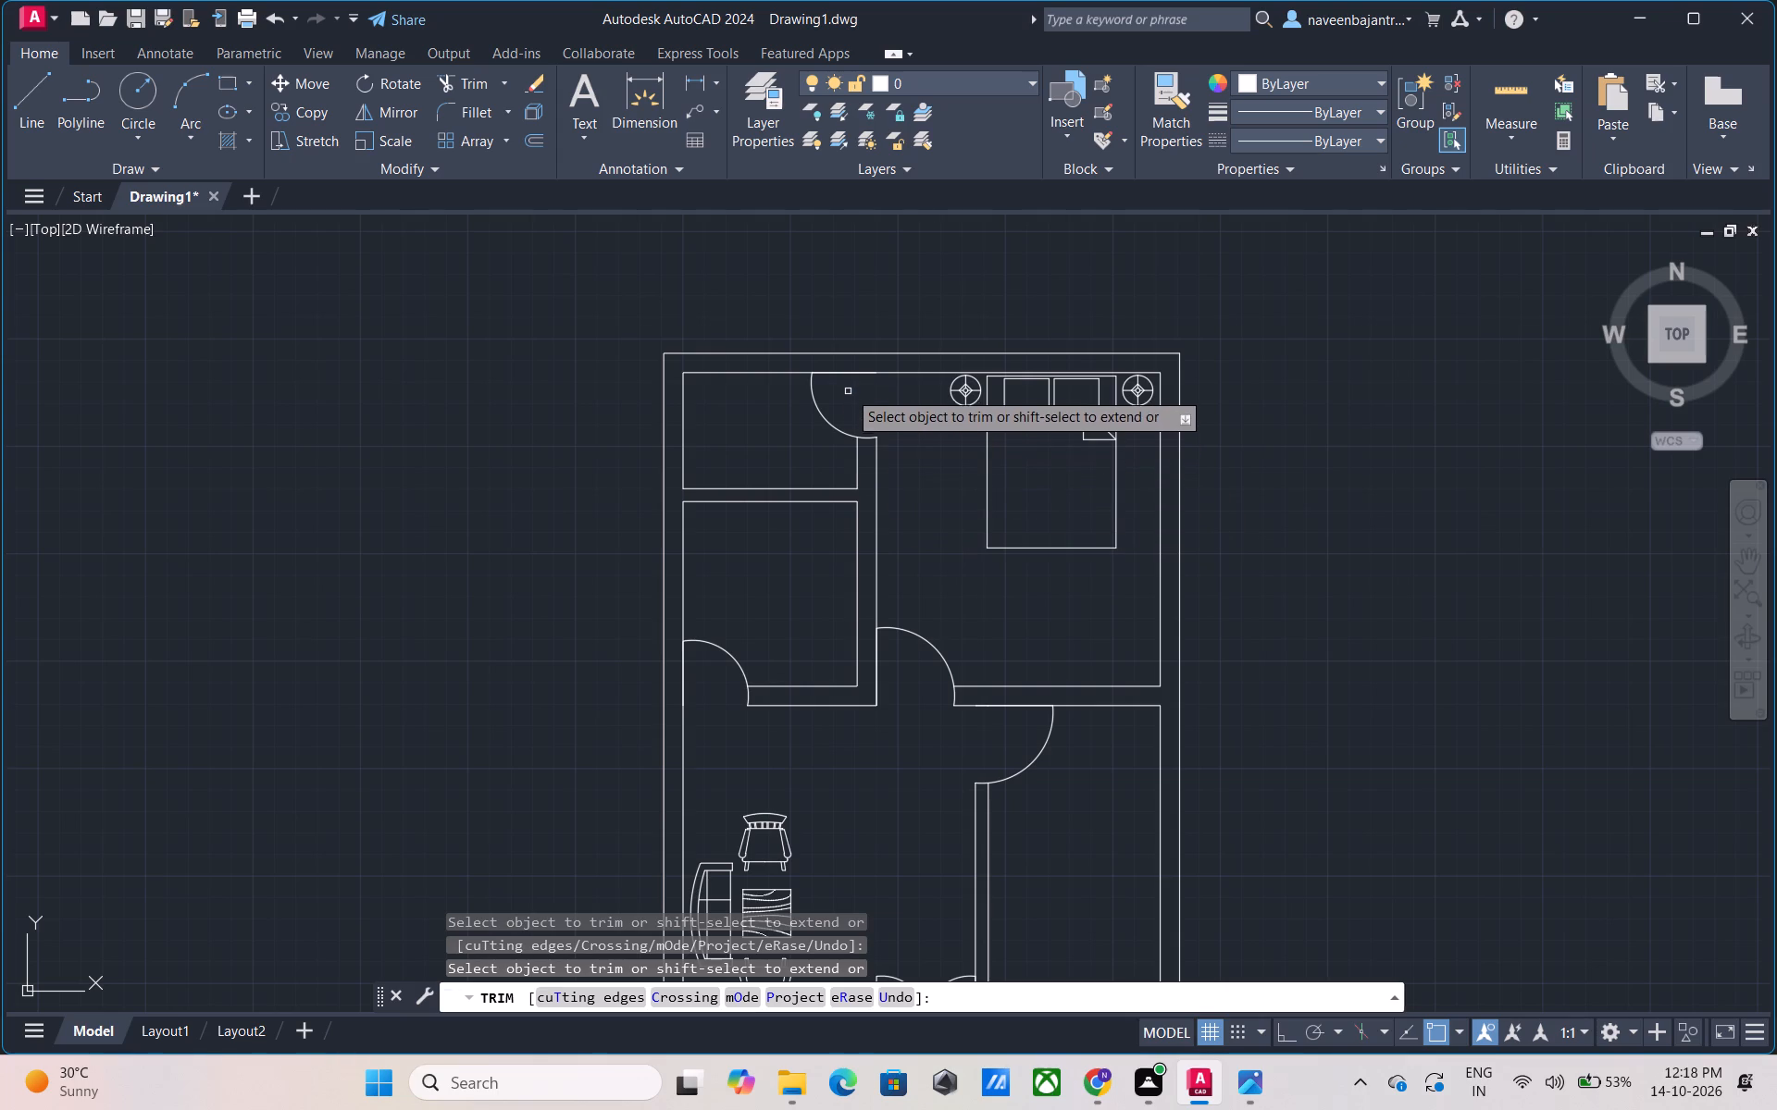
click(847, 371)
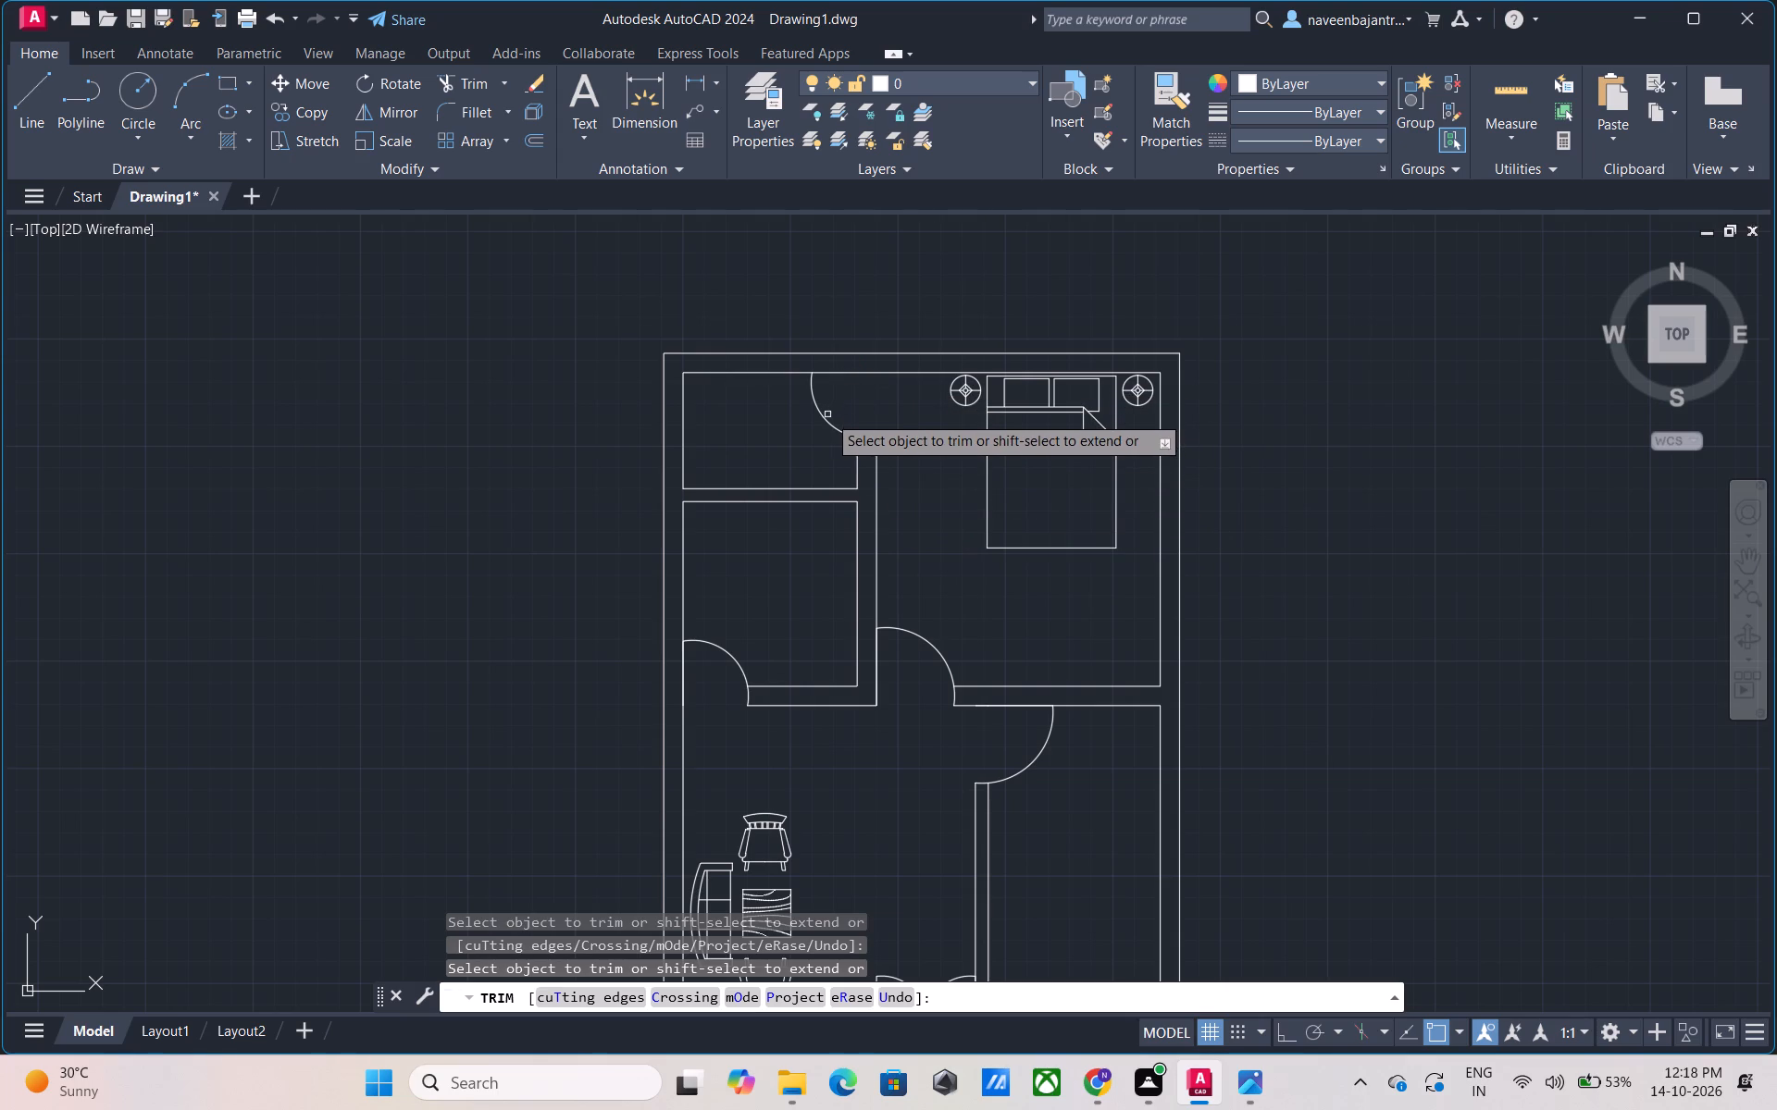
click(827, 415)
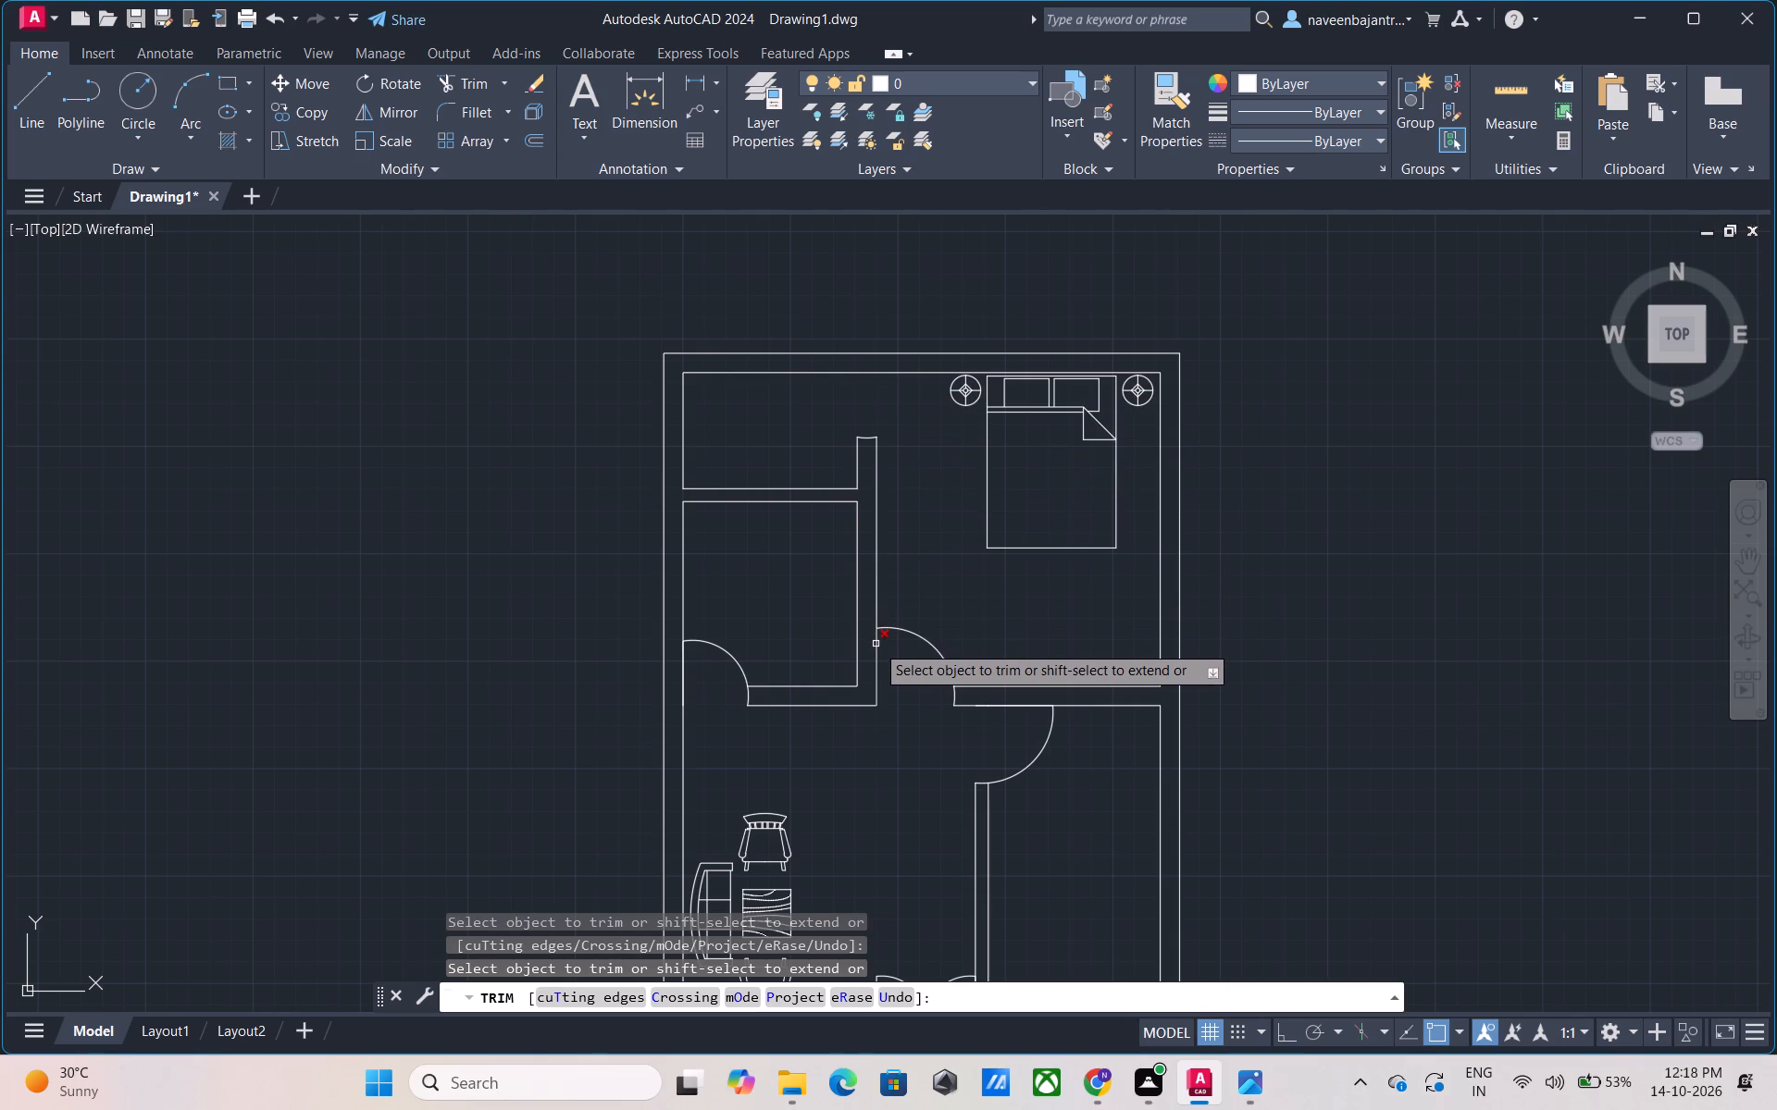
click(876, 644)
click(906, 634)
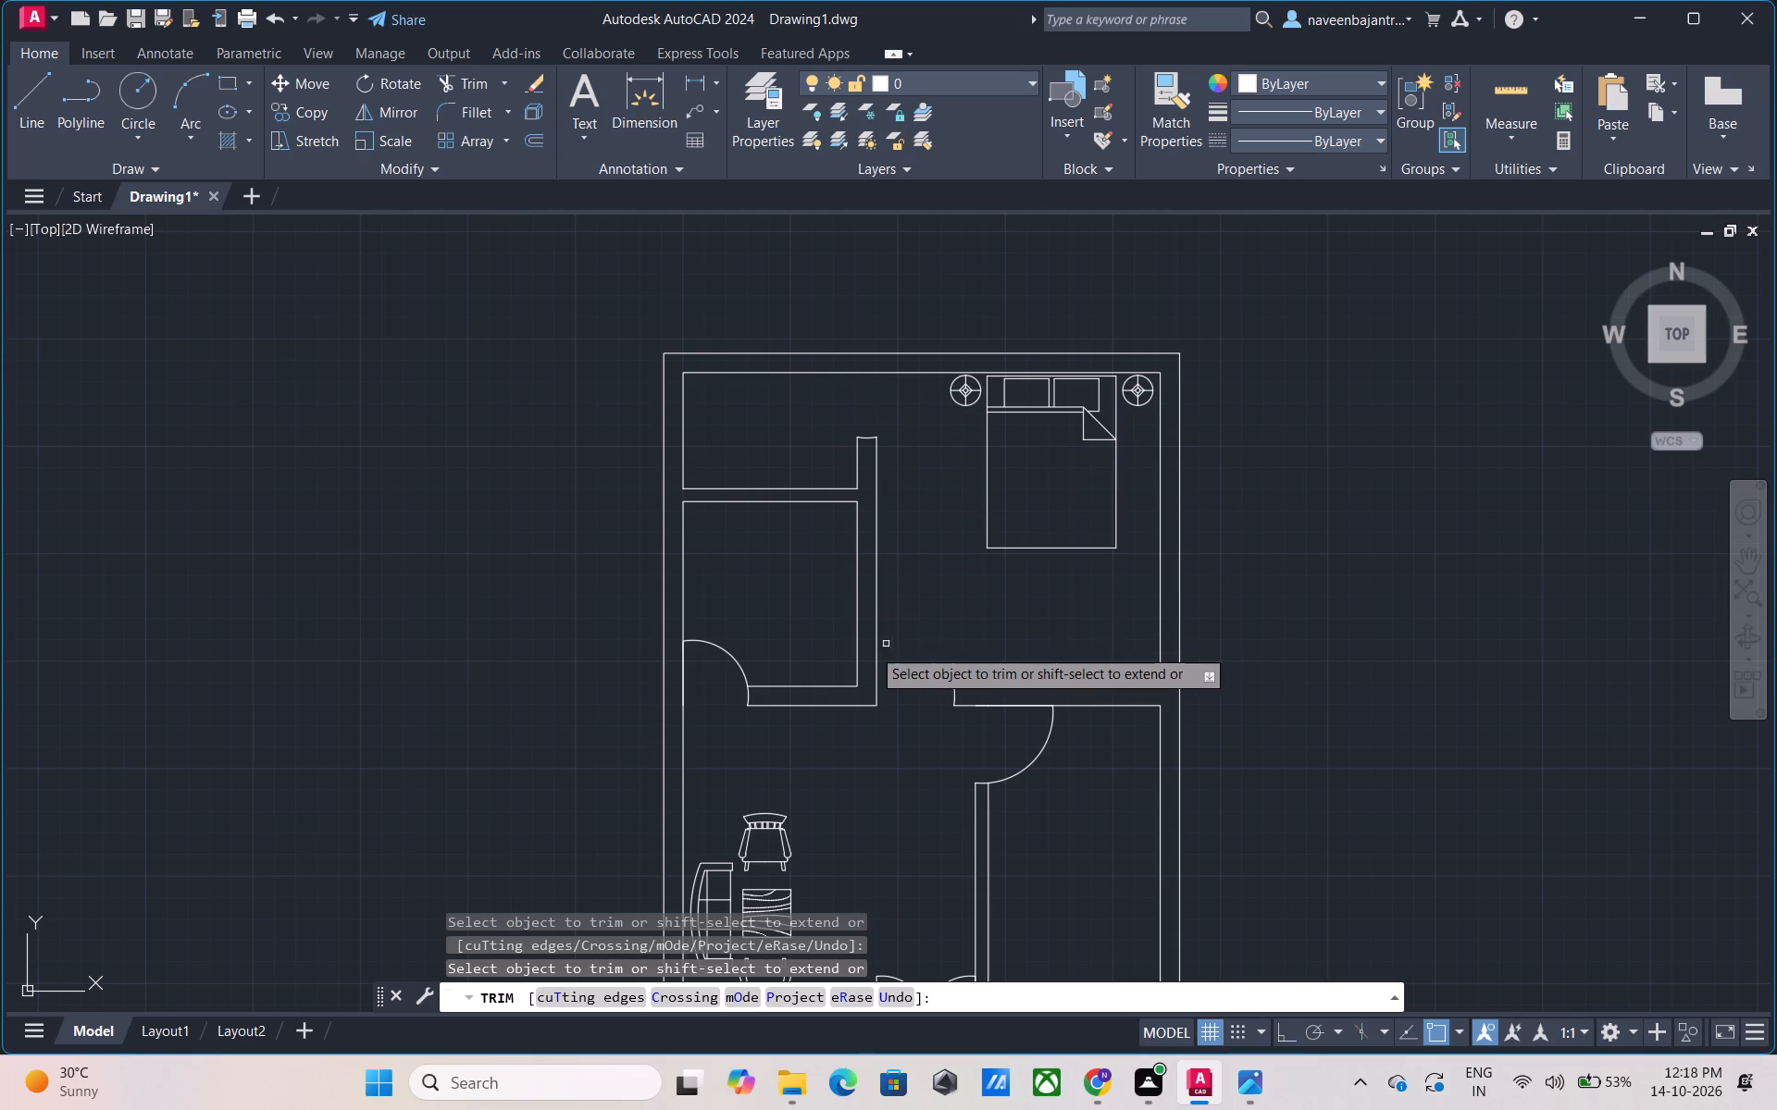
click(684, 681)
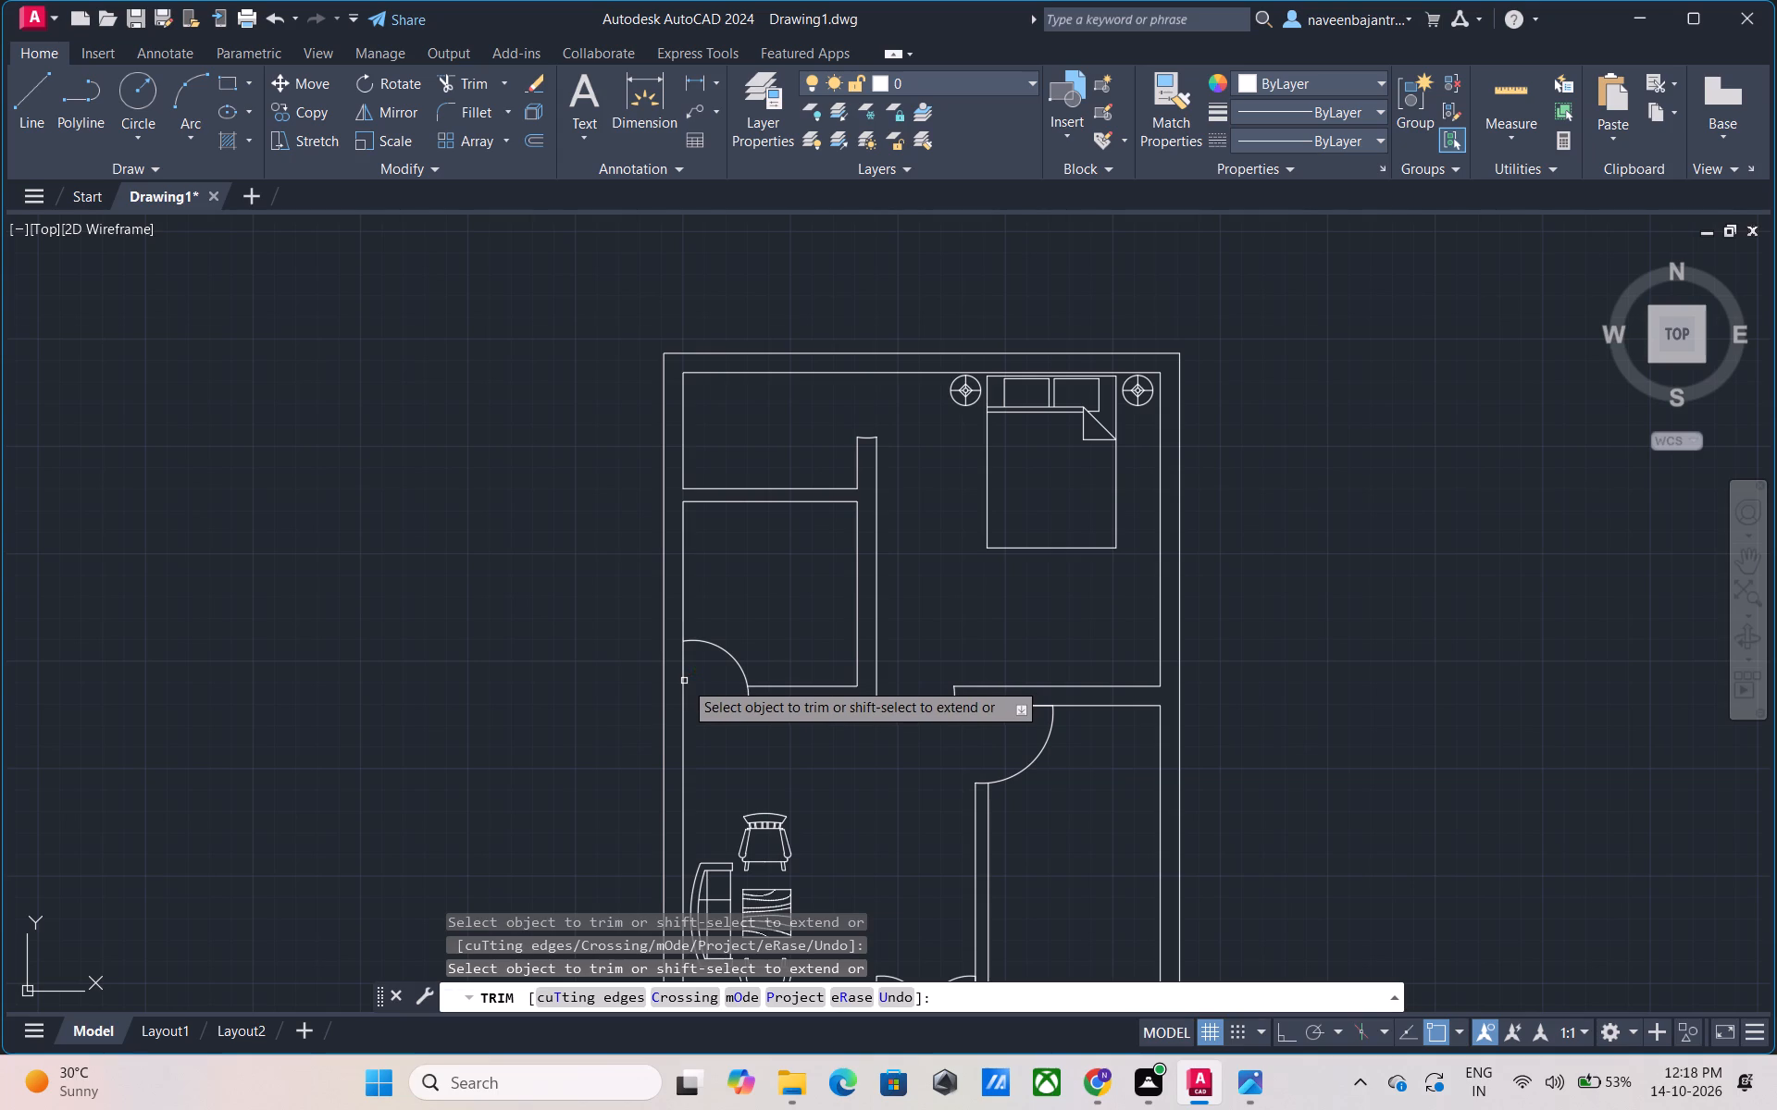
click(727, 656)
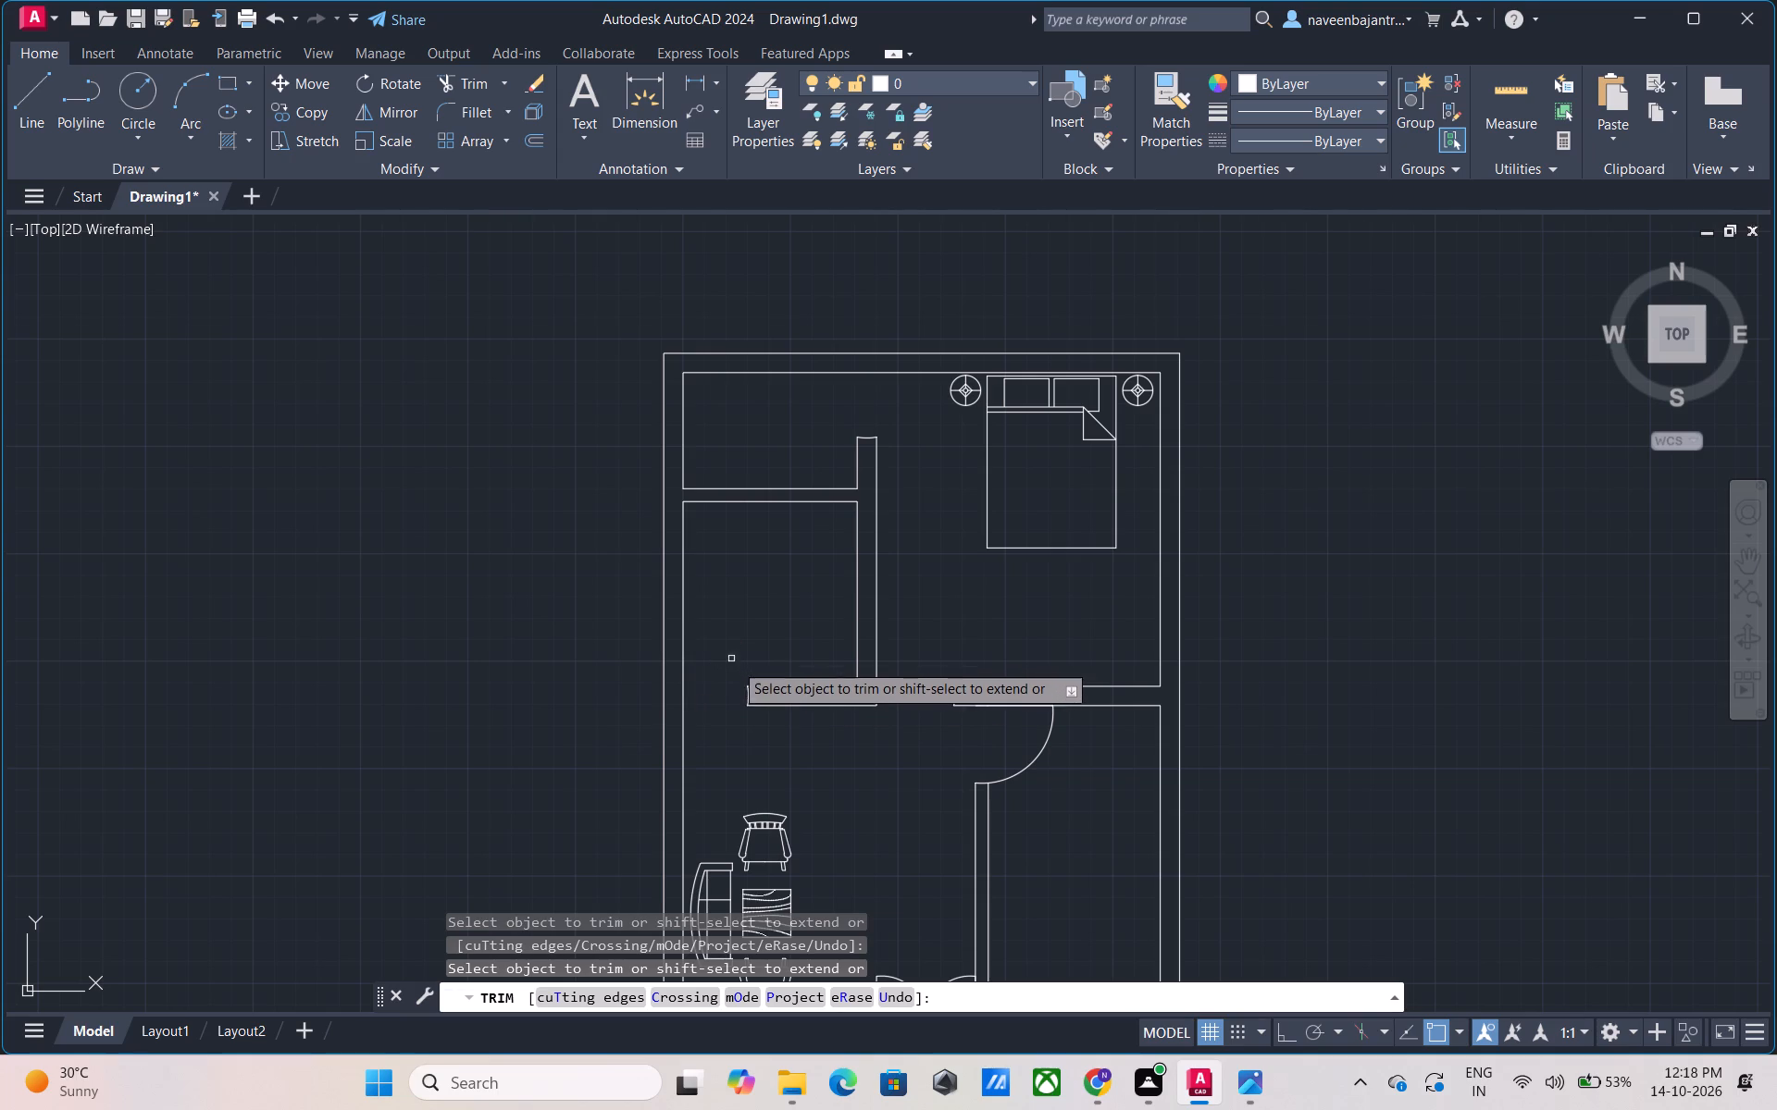
click(1003, 706)
click(1025, 765)
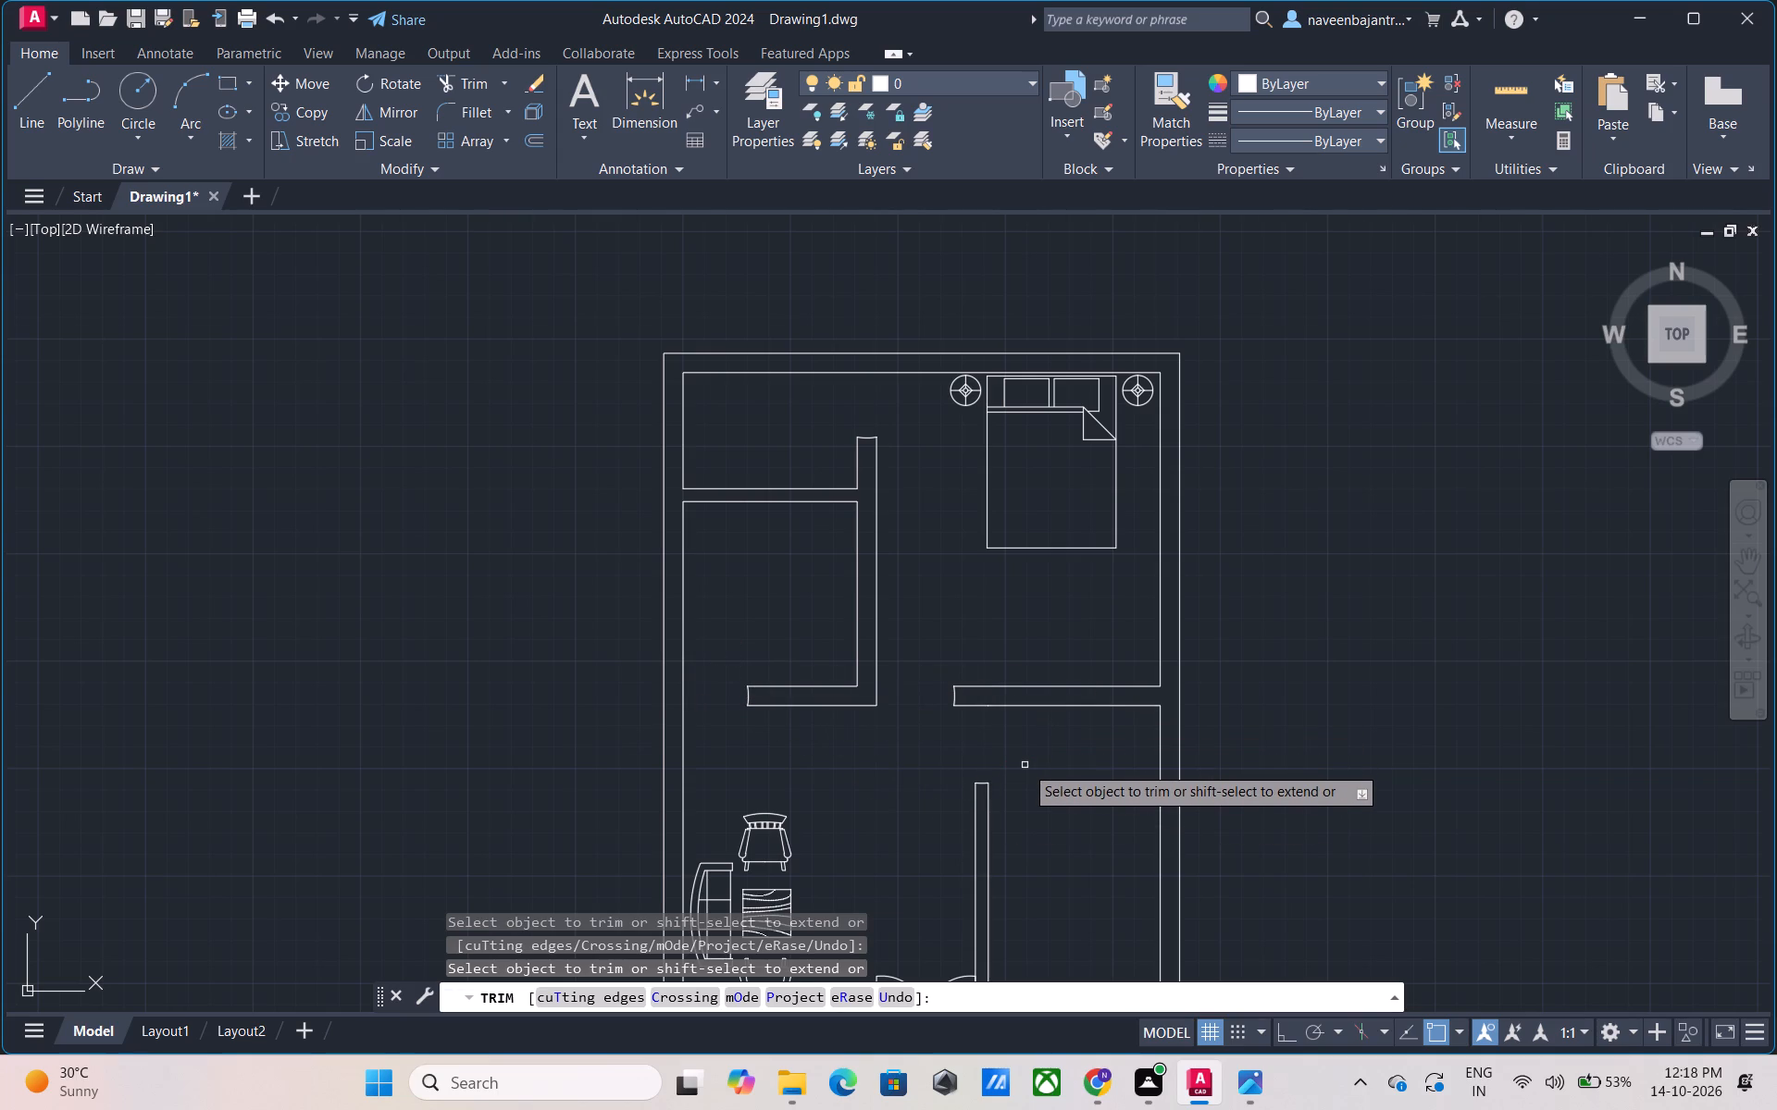
Trim away both swing arcs and leaf lines of the double door between the living area and the room beside the stairs.
scroll(1025, 765, down, 2)
scroll(979, 870, up, 3)
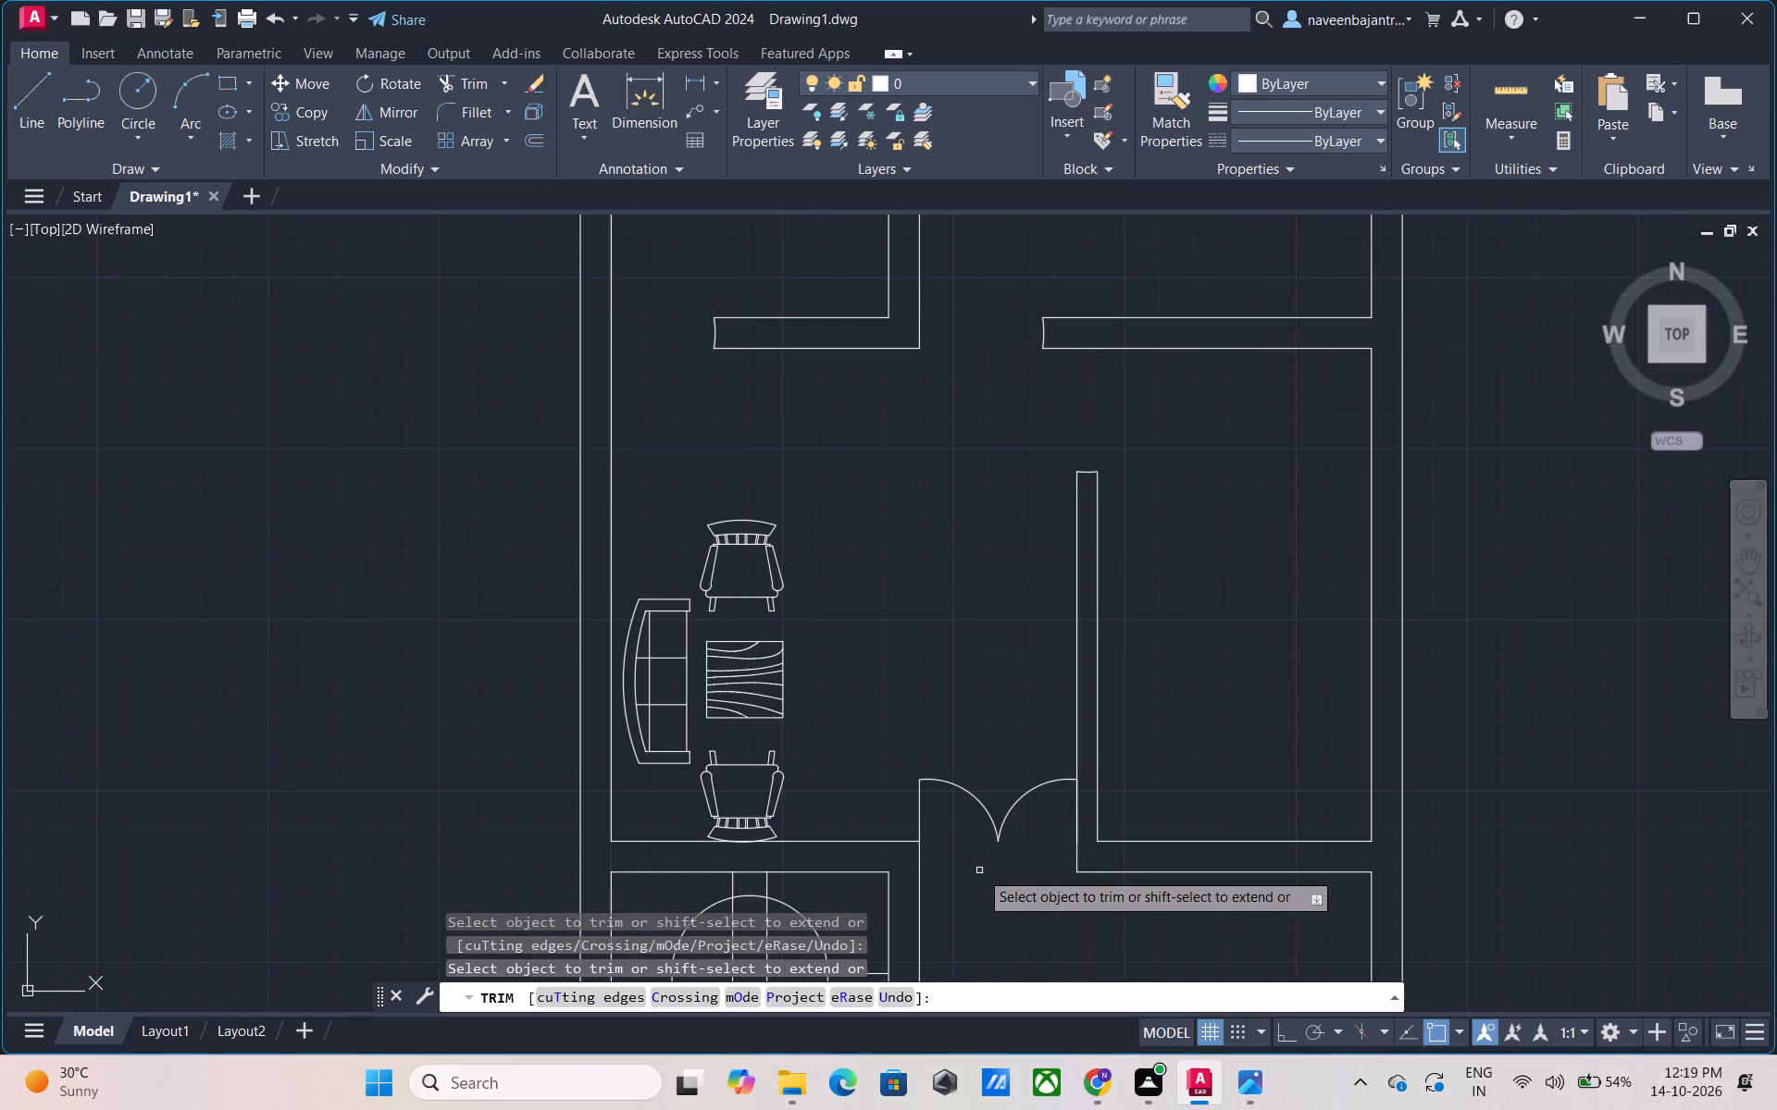
click(921, 830)
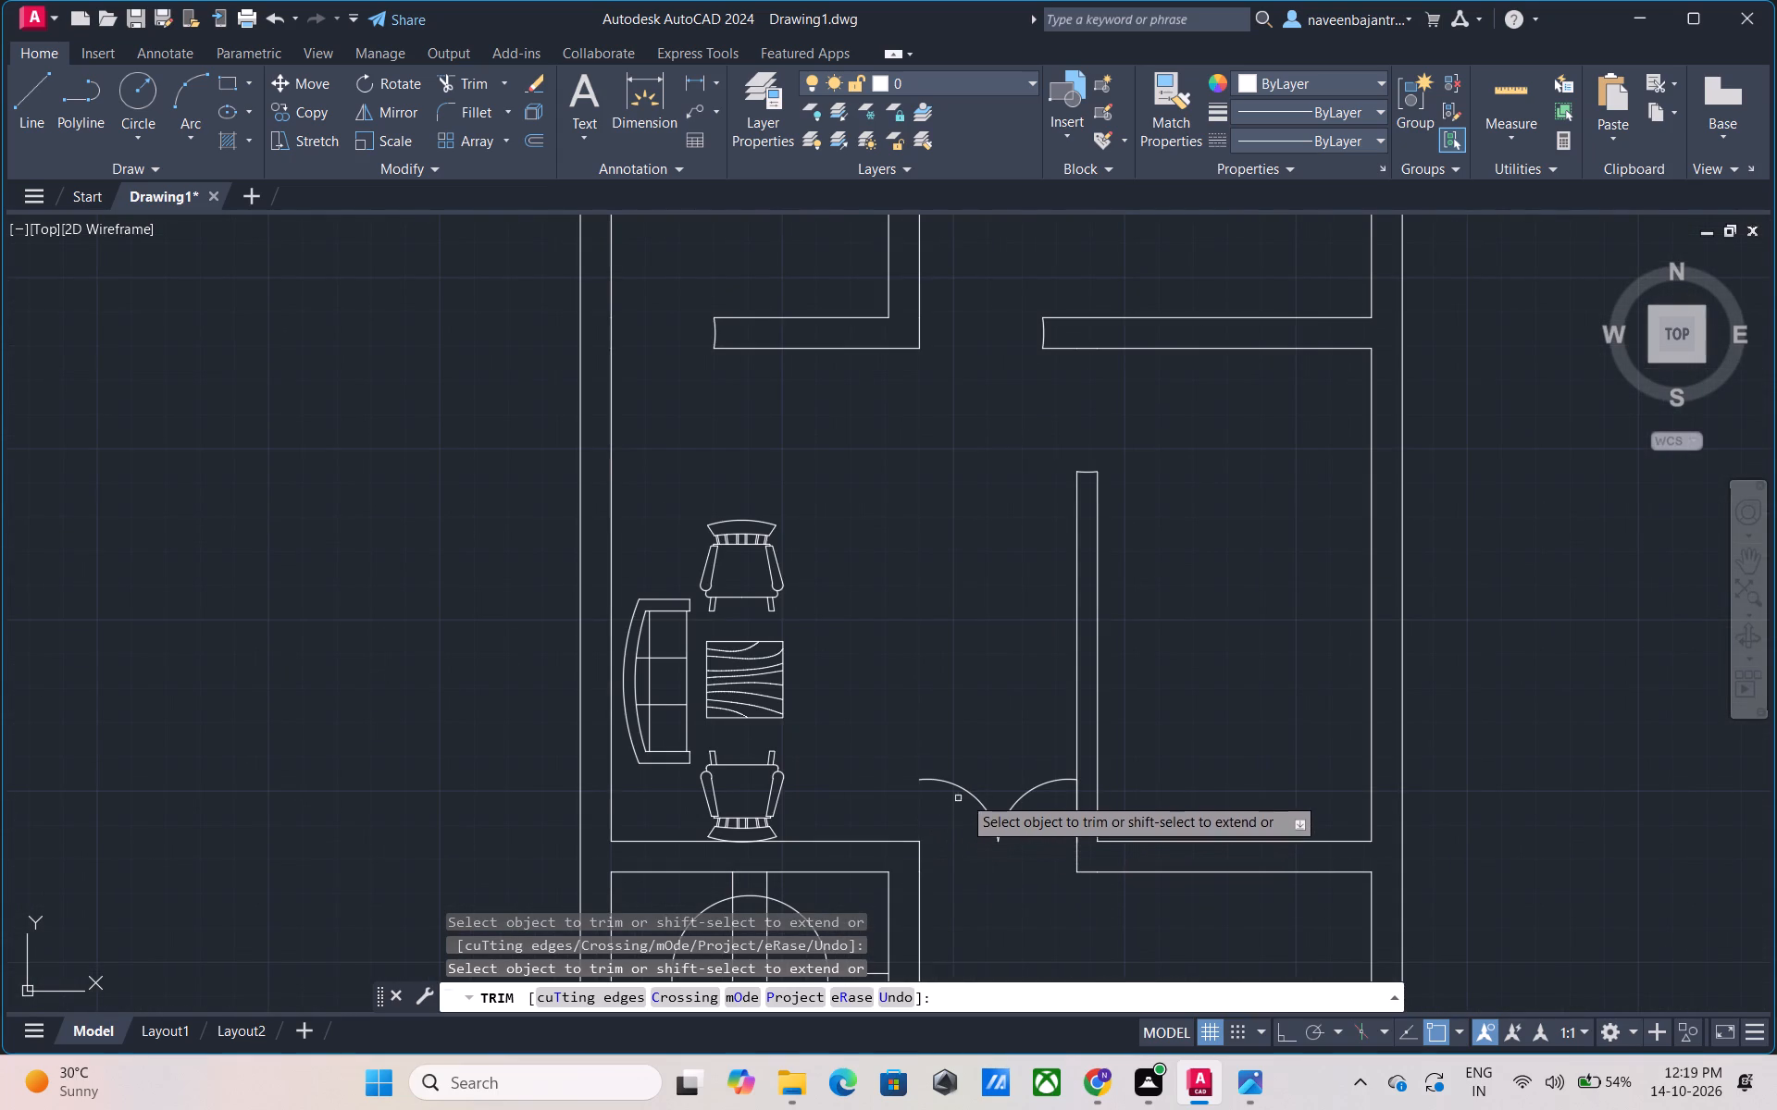
click(965, 795)
click(1018, 797)
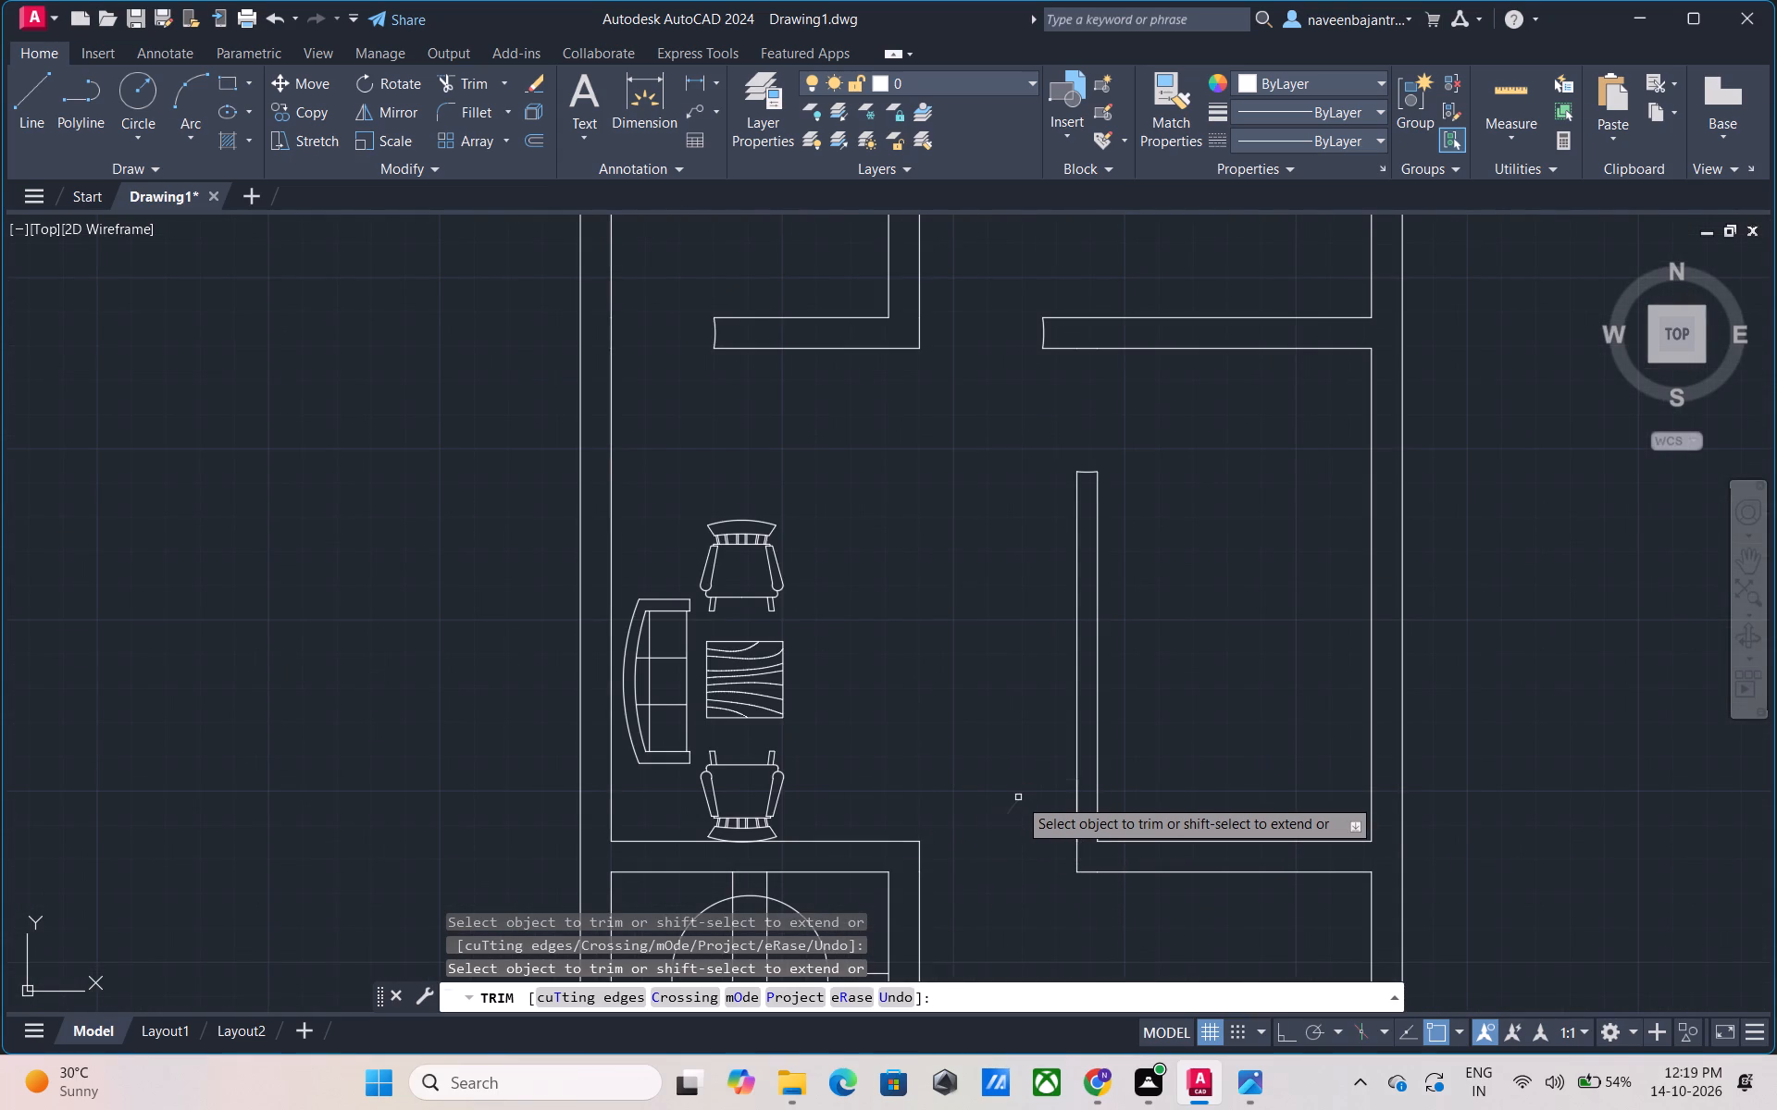
click(1075, 819)
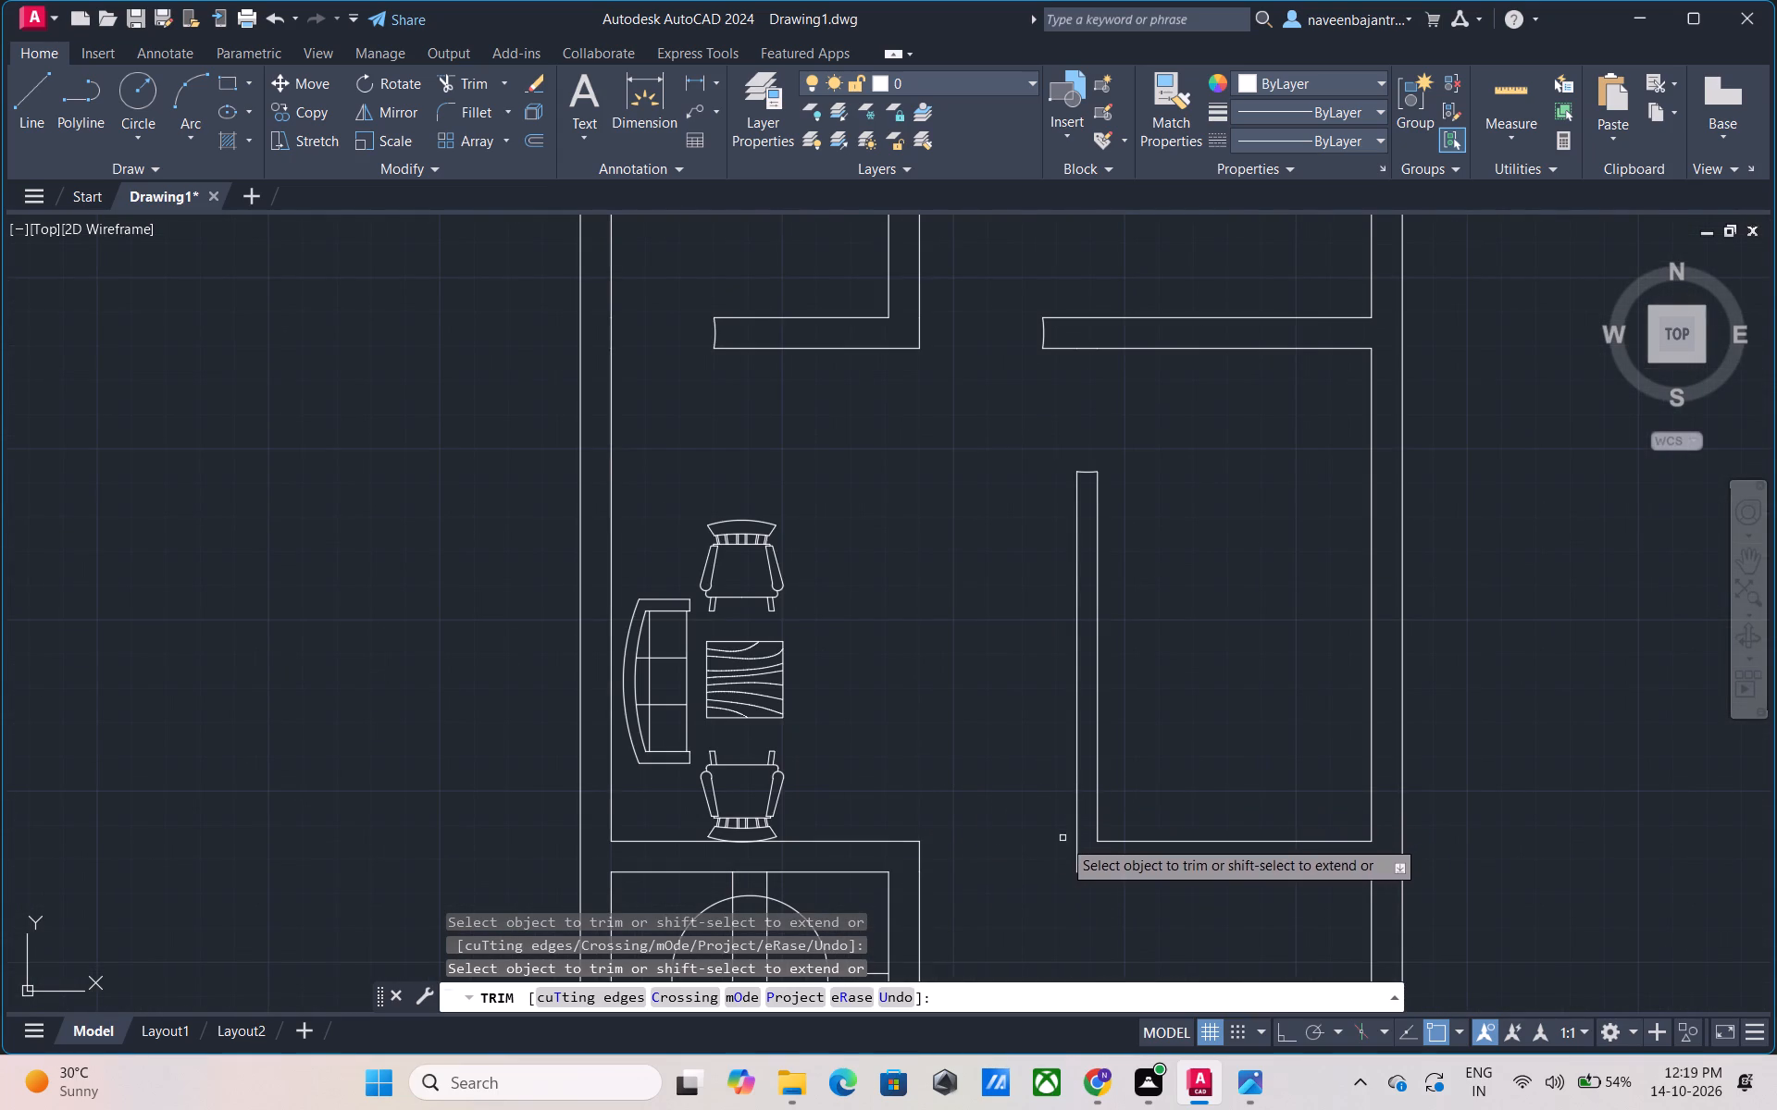
scroll(991, 836, down, 2)
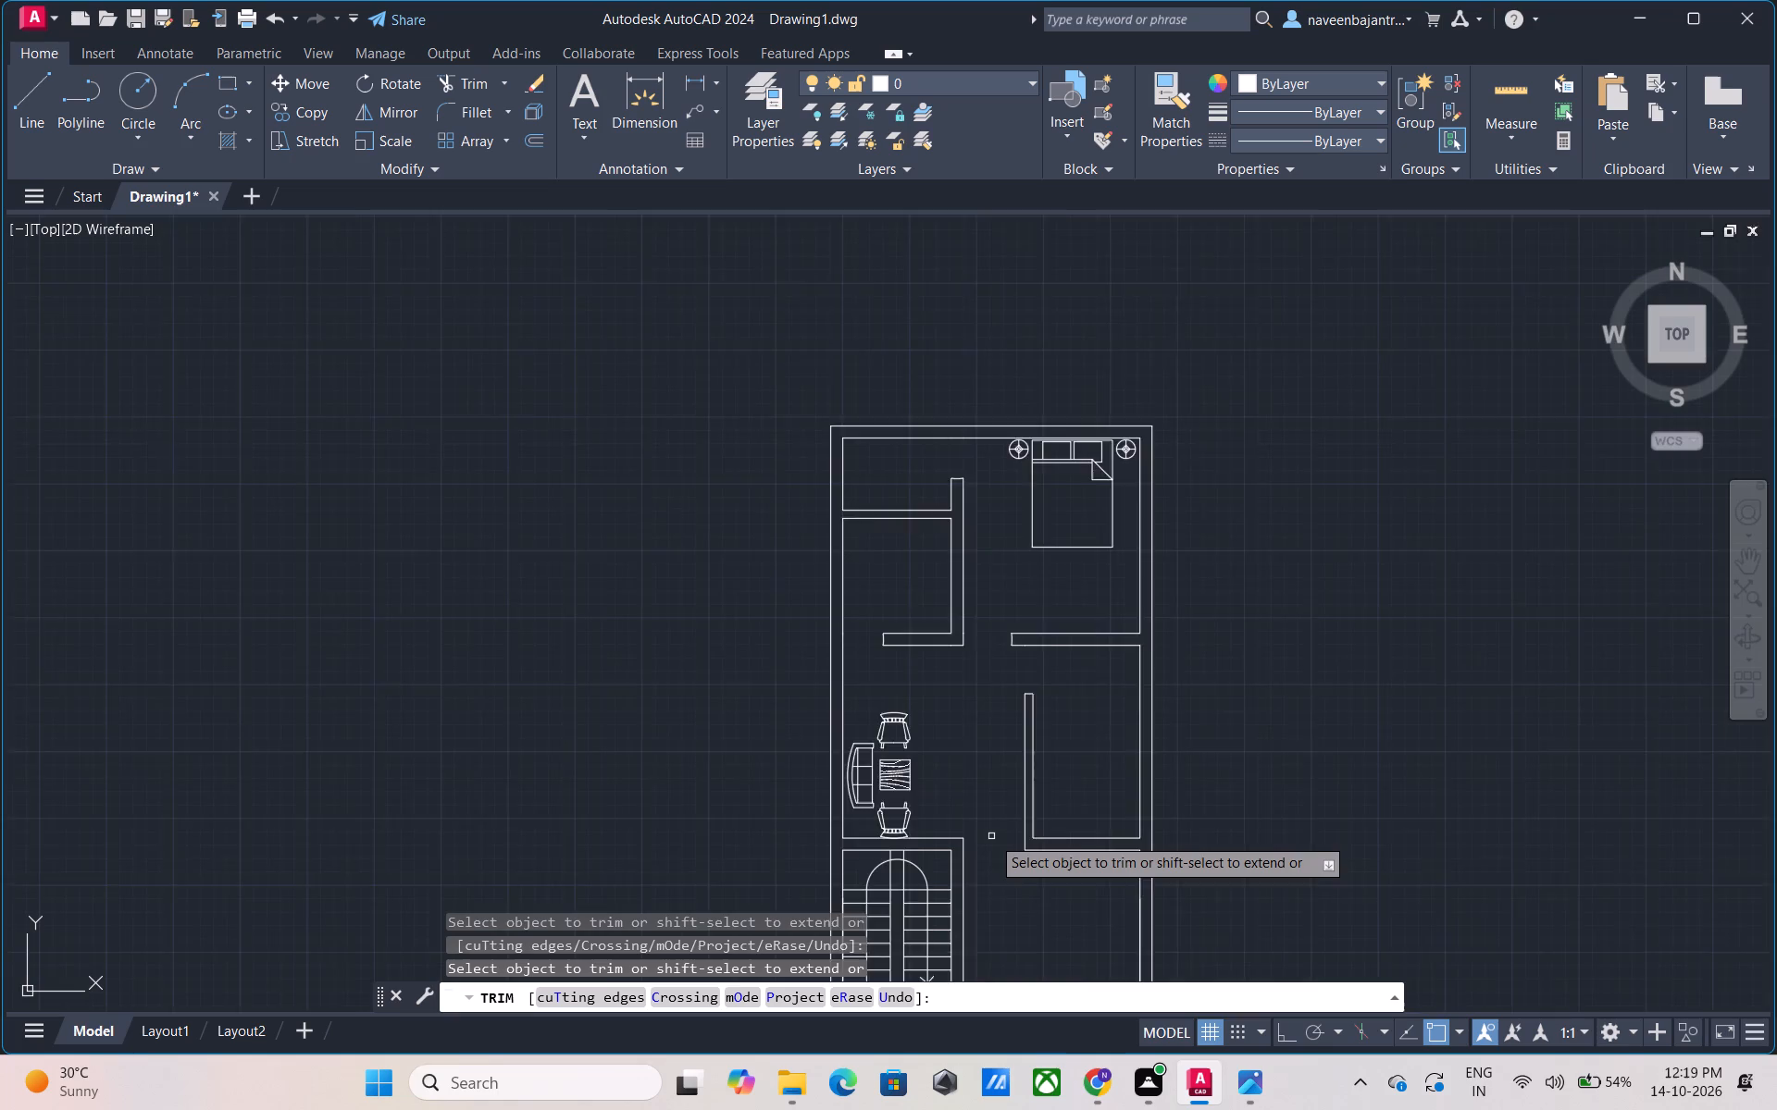
scroll(991, 836, down, 1)
middle_drag(990, 864, 1010, 746)
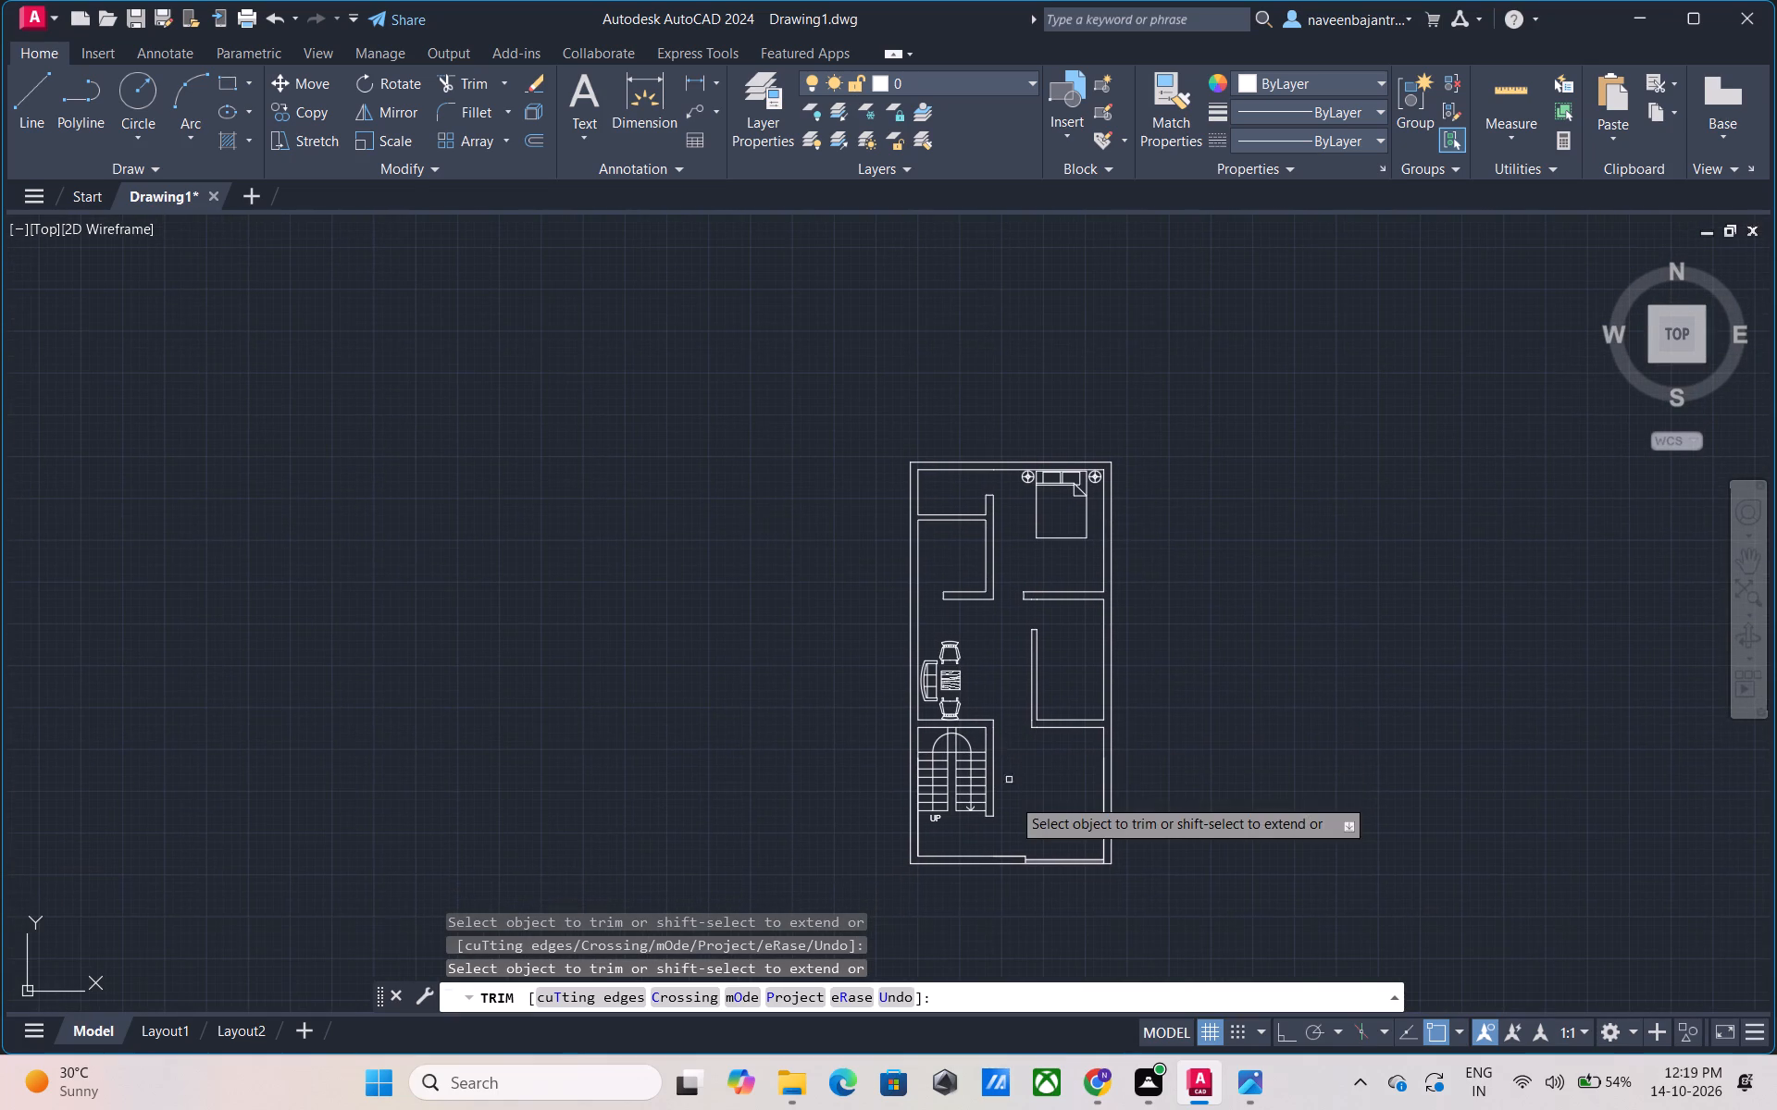
Trim away the wall lines around the small top-left room, including the partition's end cap and both lines of the wall below it.
scroll(1037, 863, up, 3)
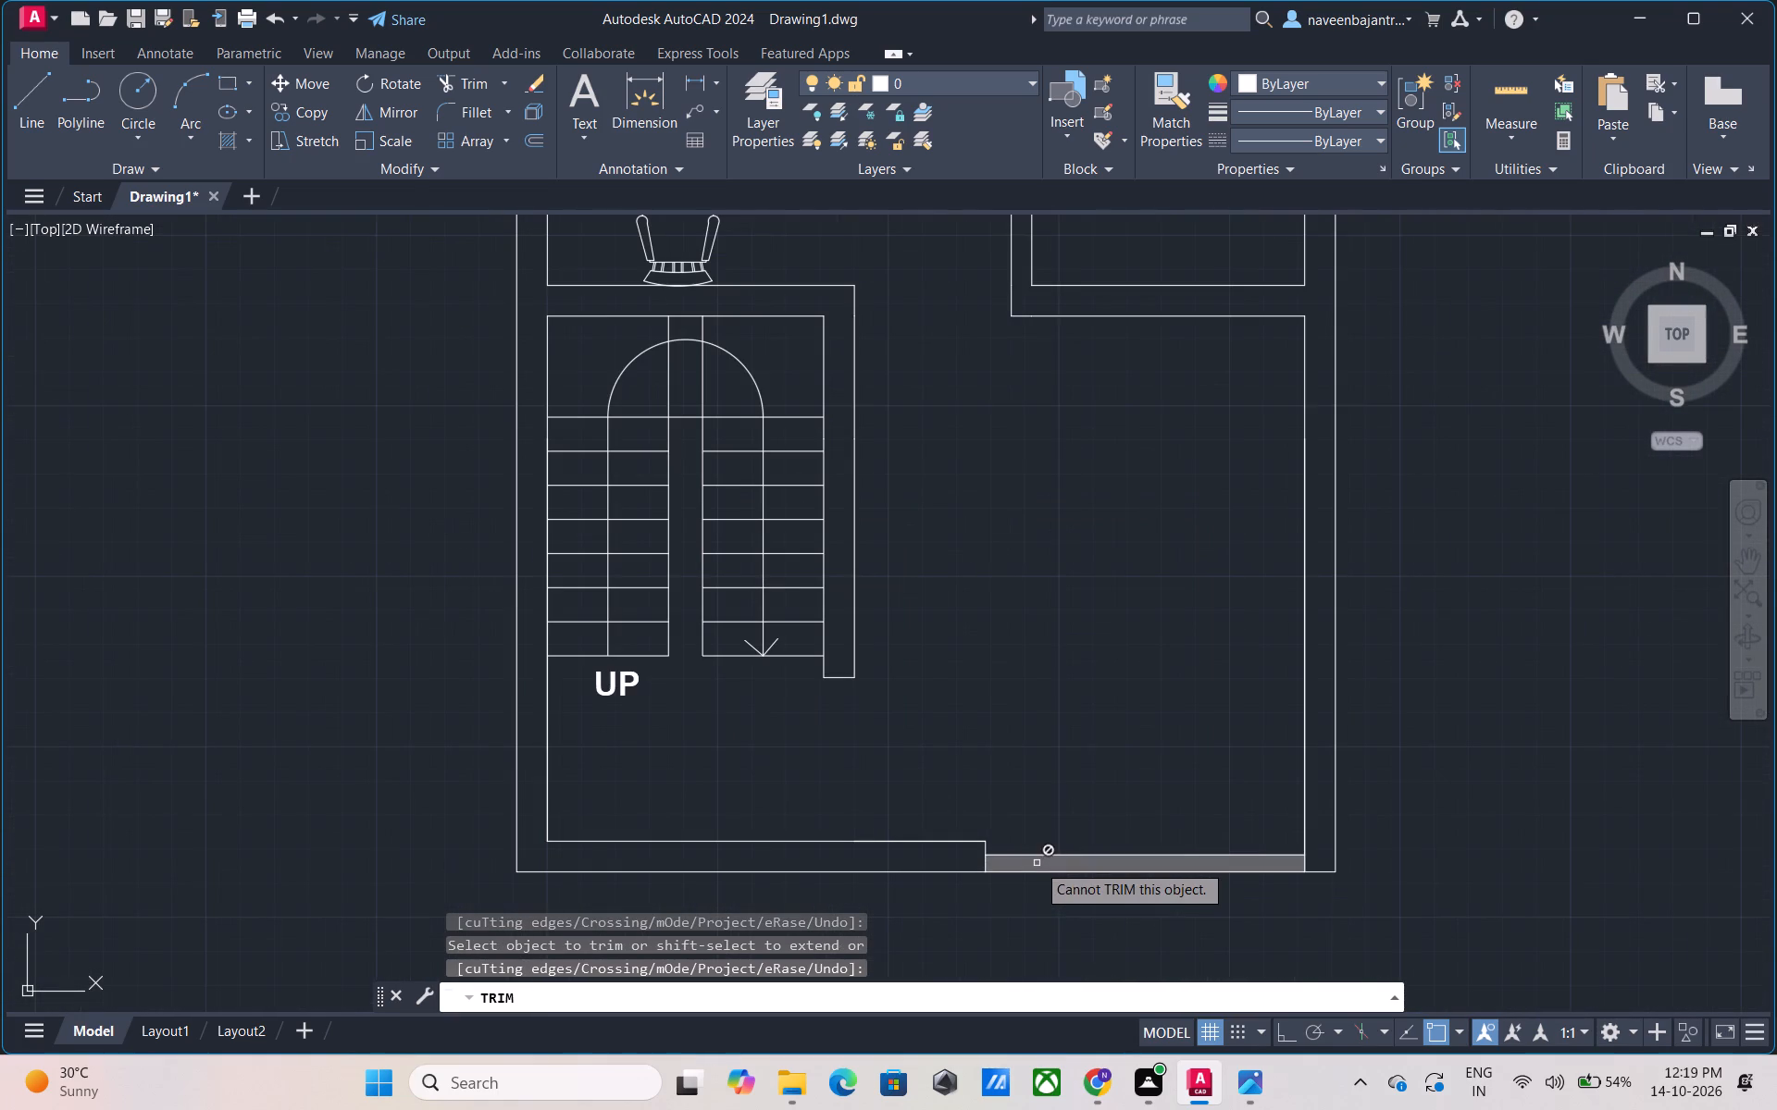
scroll(956, 754, down, 4)
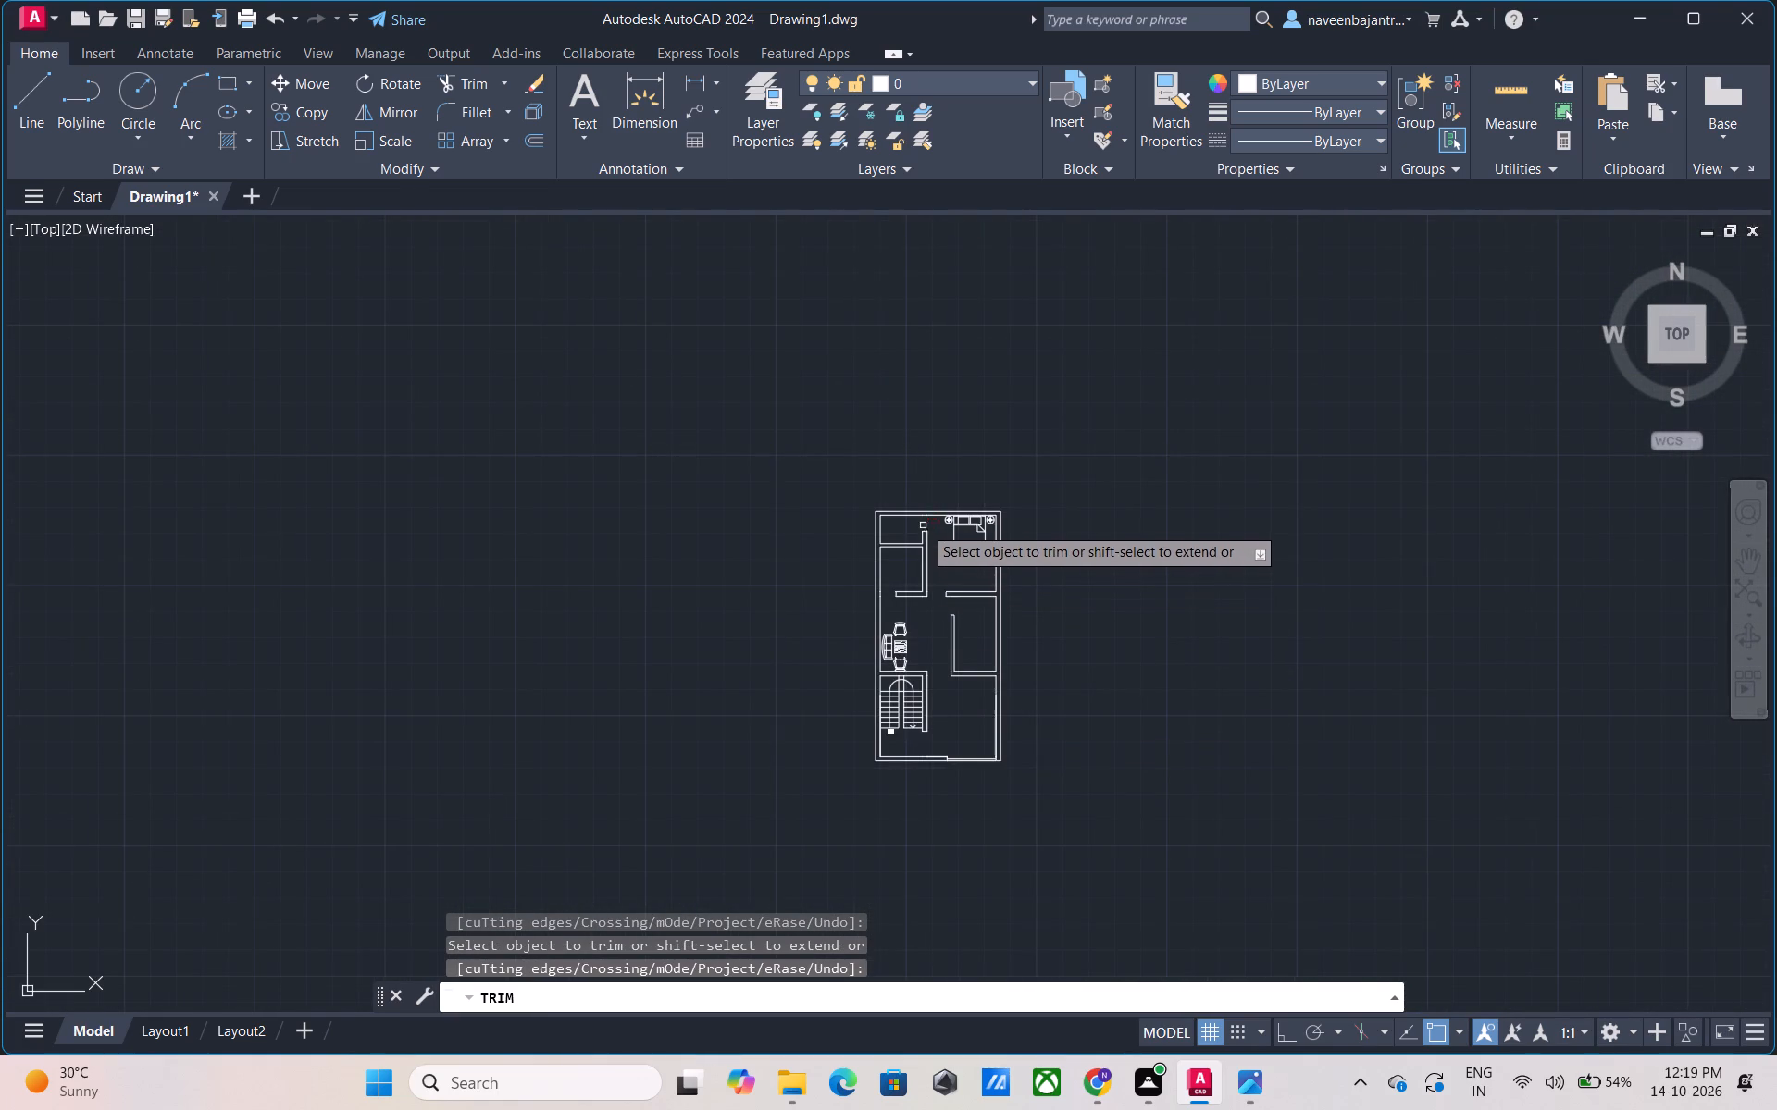
scroll(920, 521, up, 4)
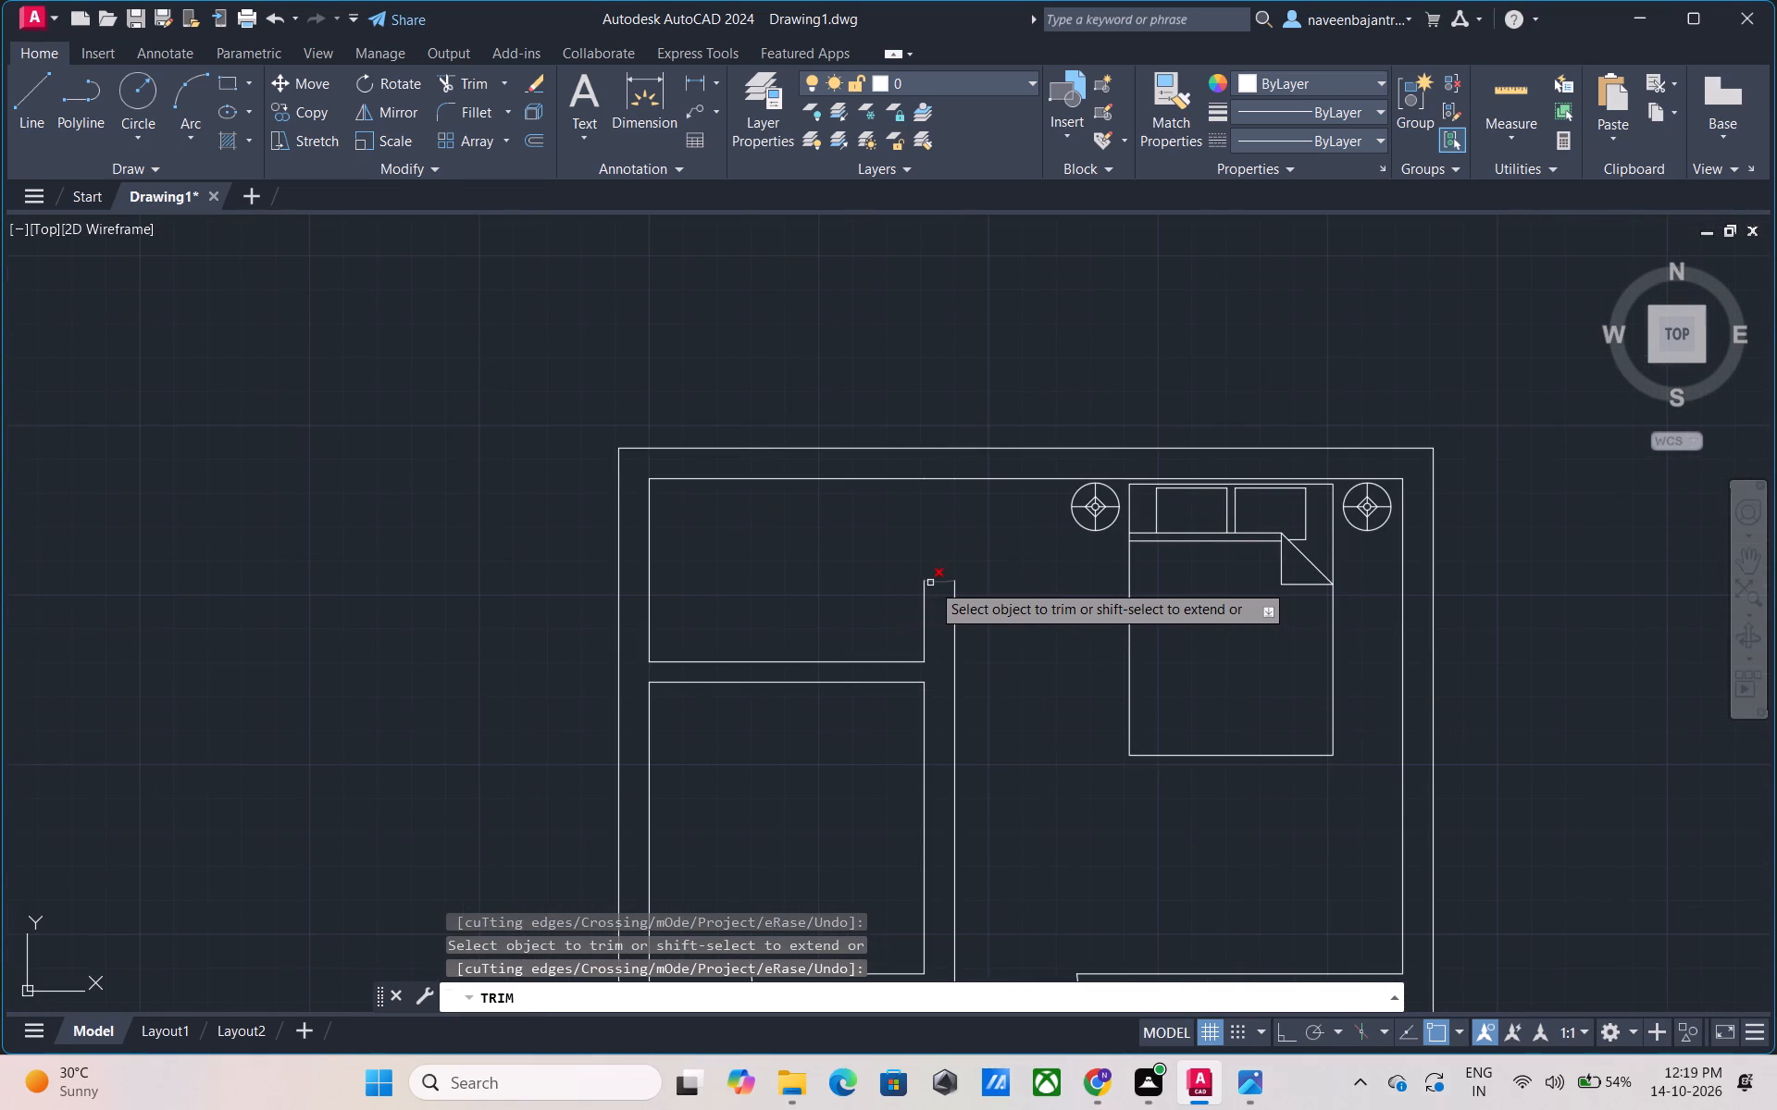
click(938, 583)
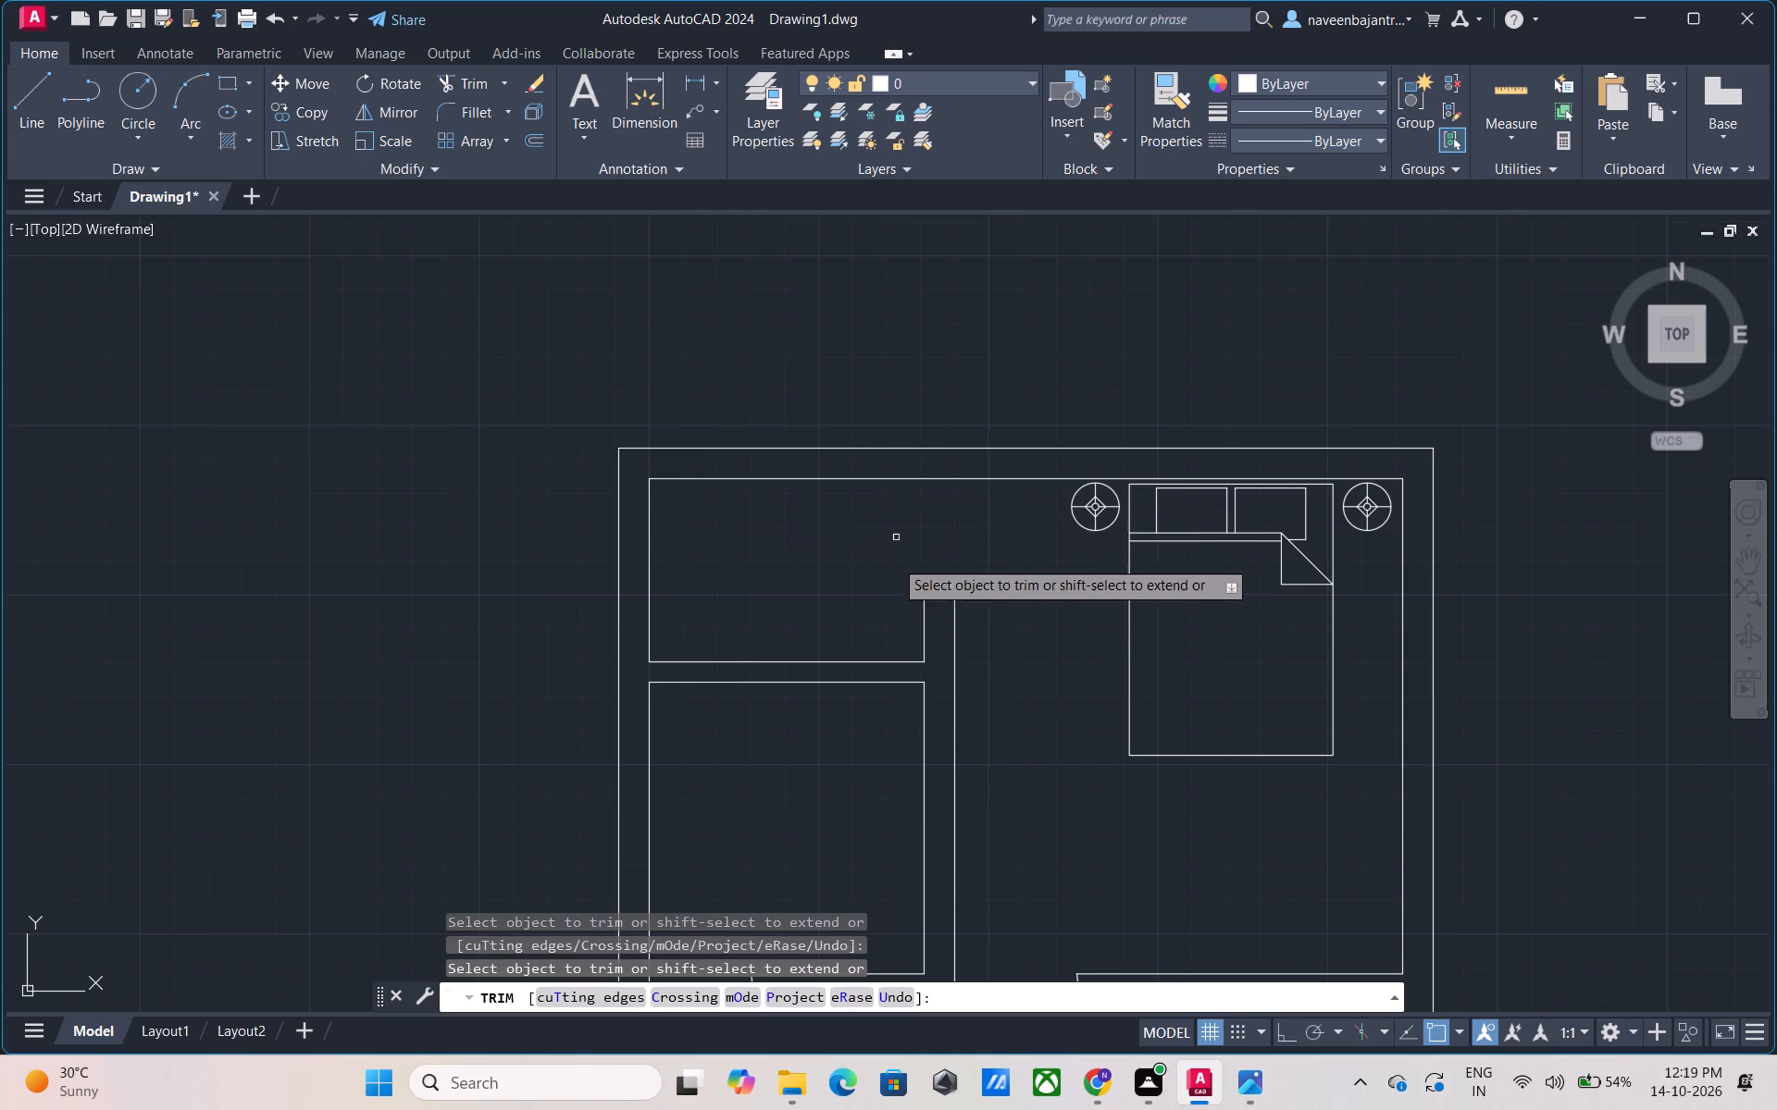
click(923, 629)
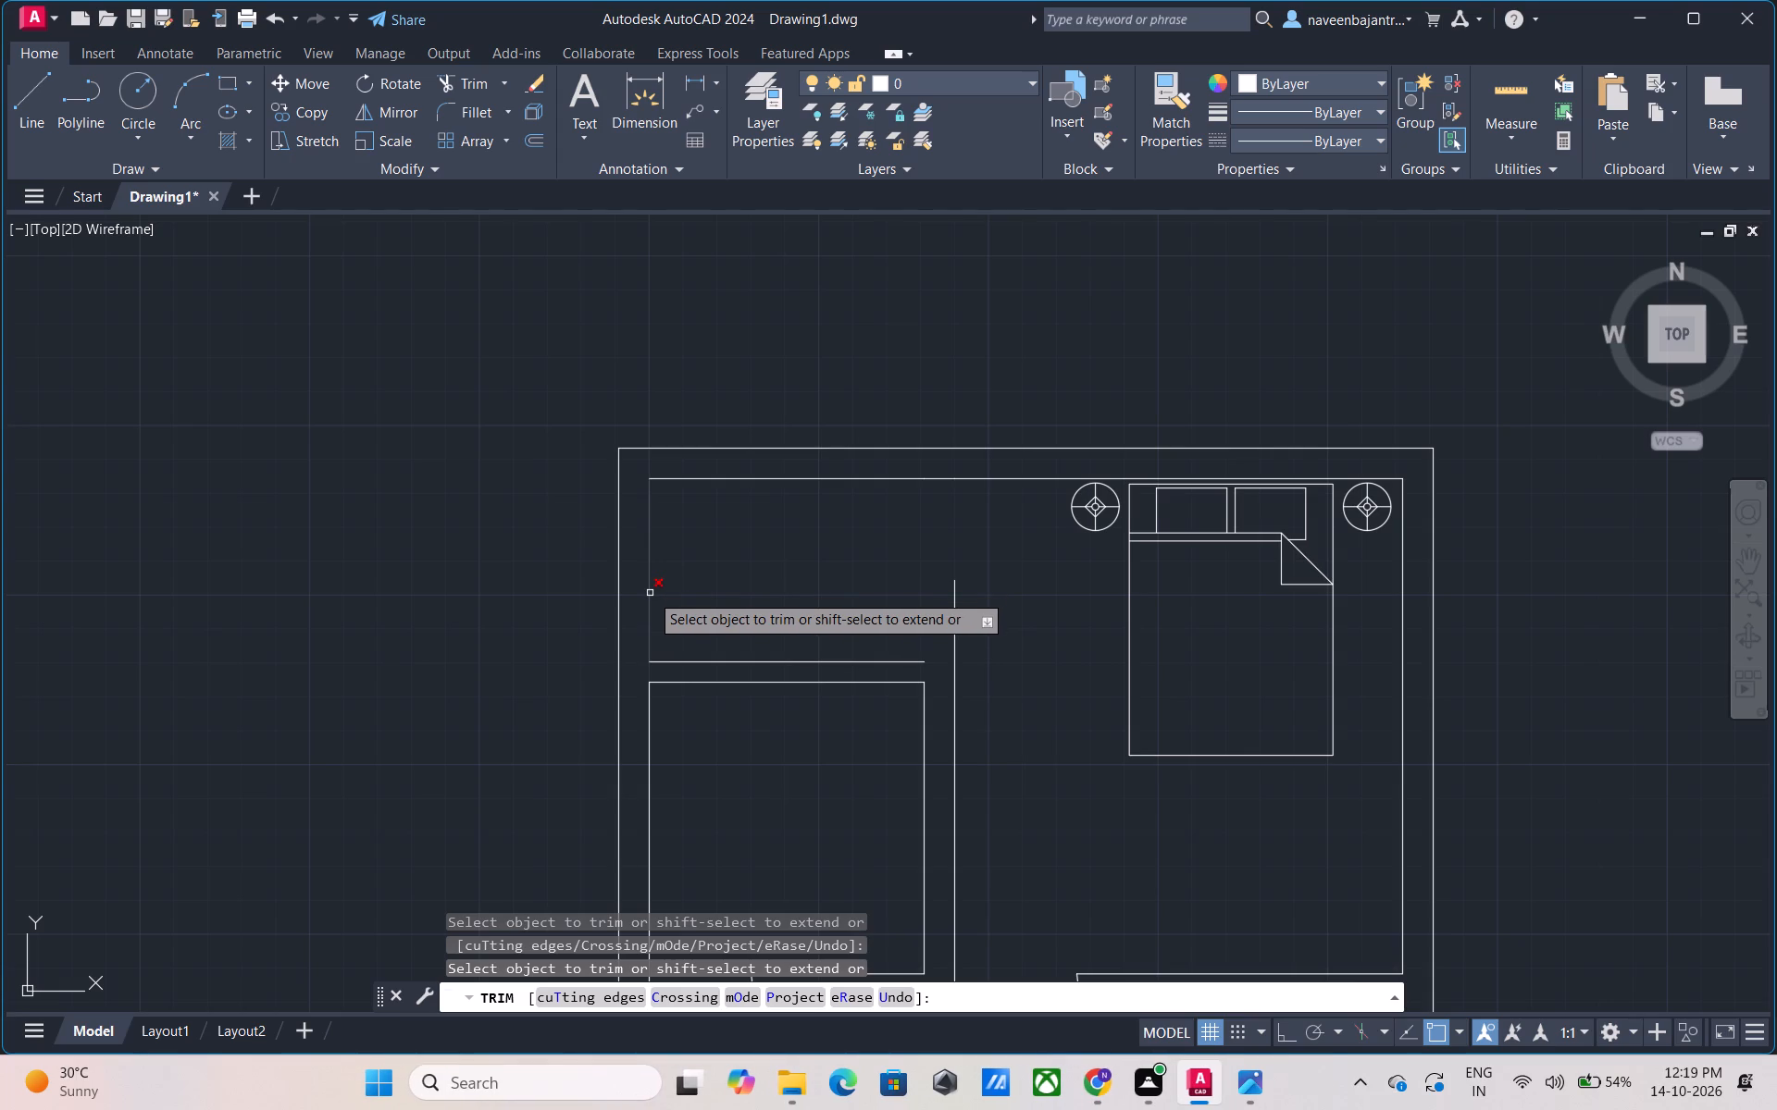
click(650, 593)
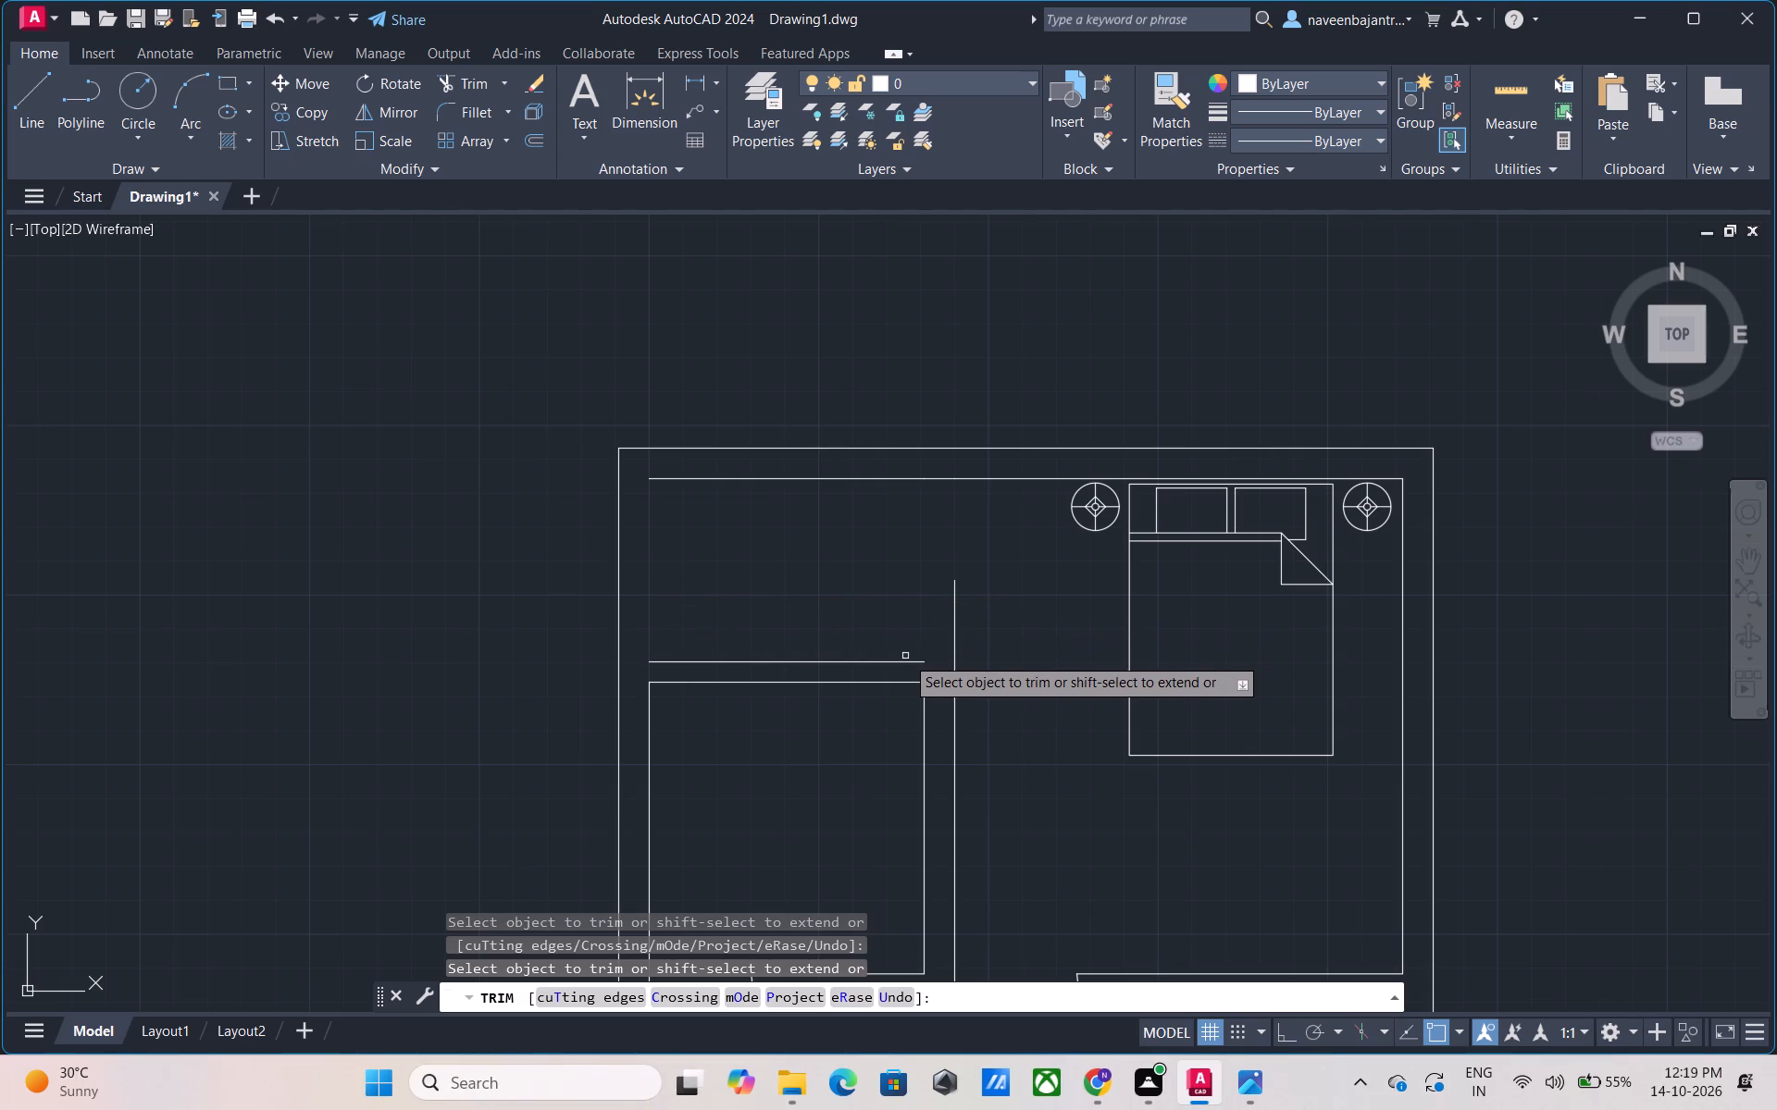
click(905, 660)
click(857, 681)
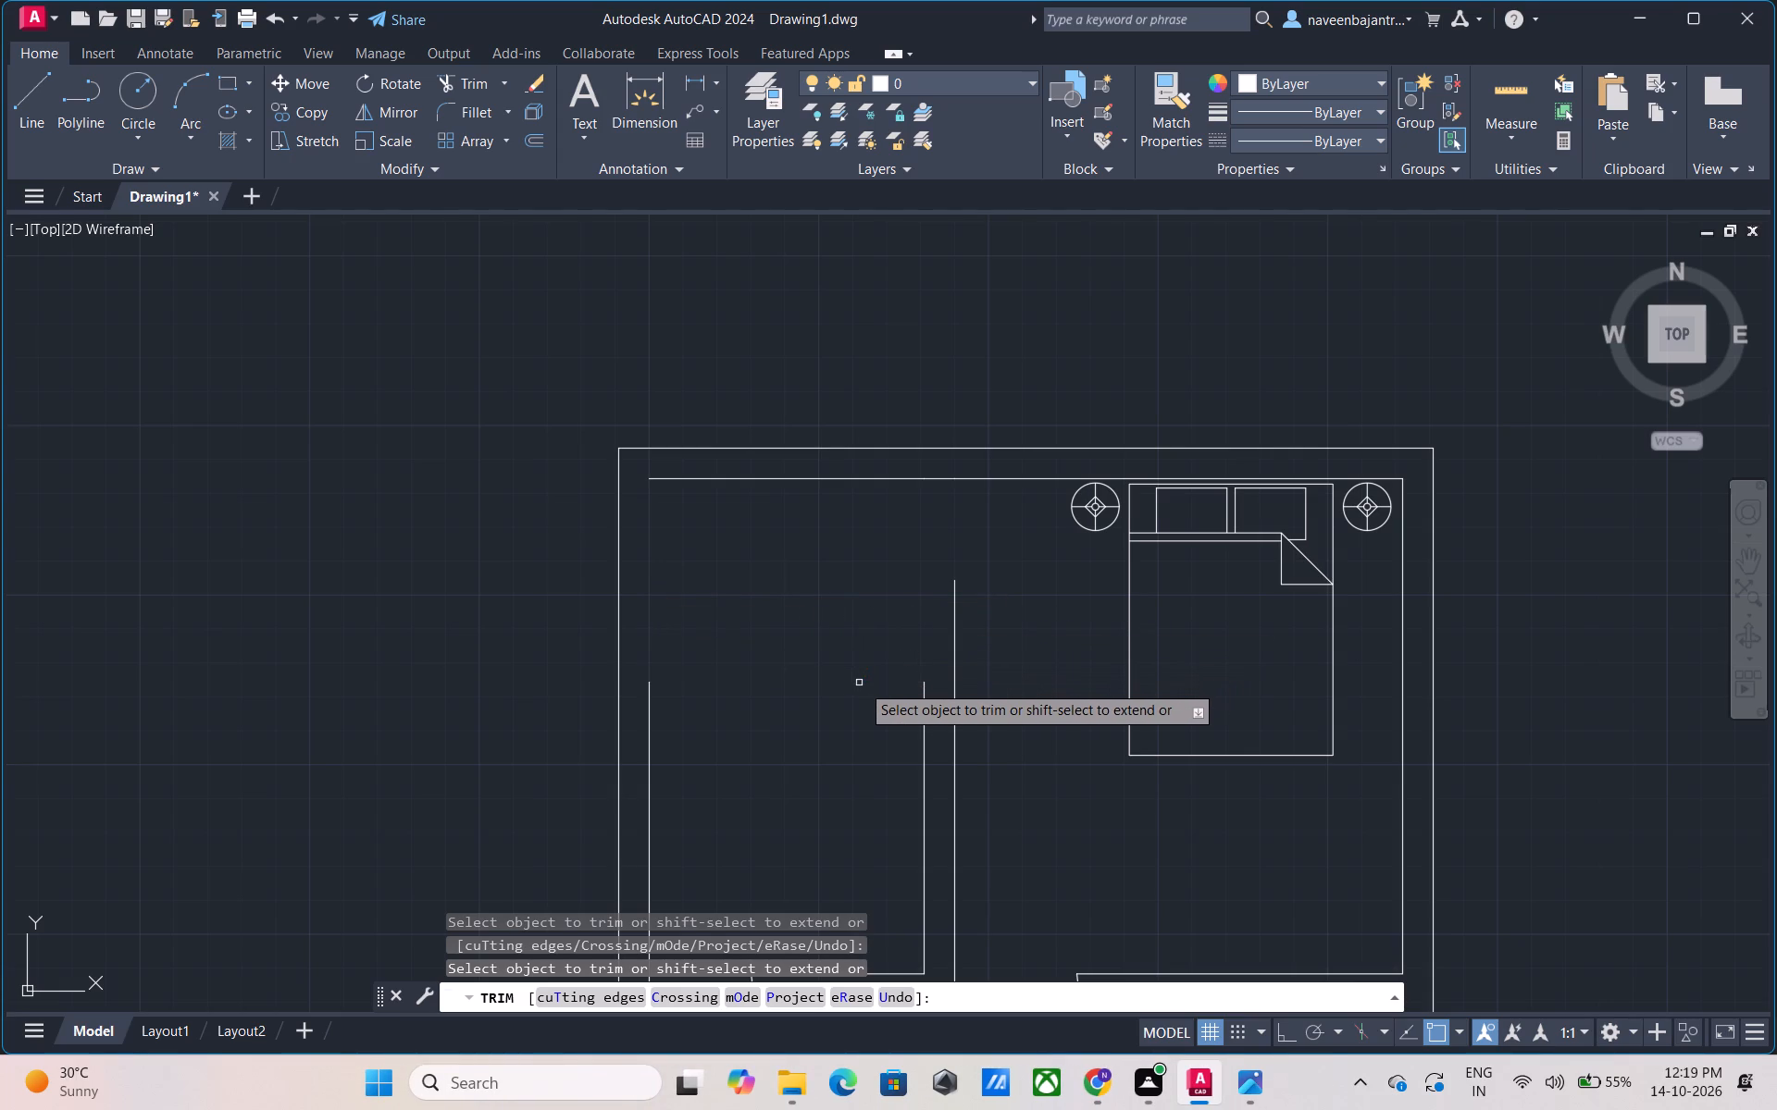
Trim away the remaining partition lines along the bedroom side and lower side of the second room on the left.
scroll(862, 685, down, 1)
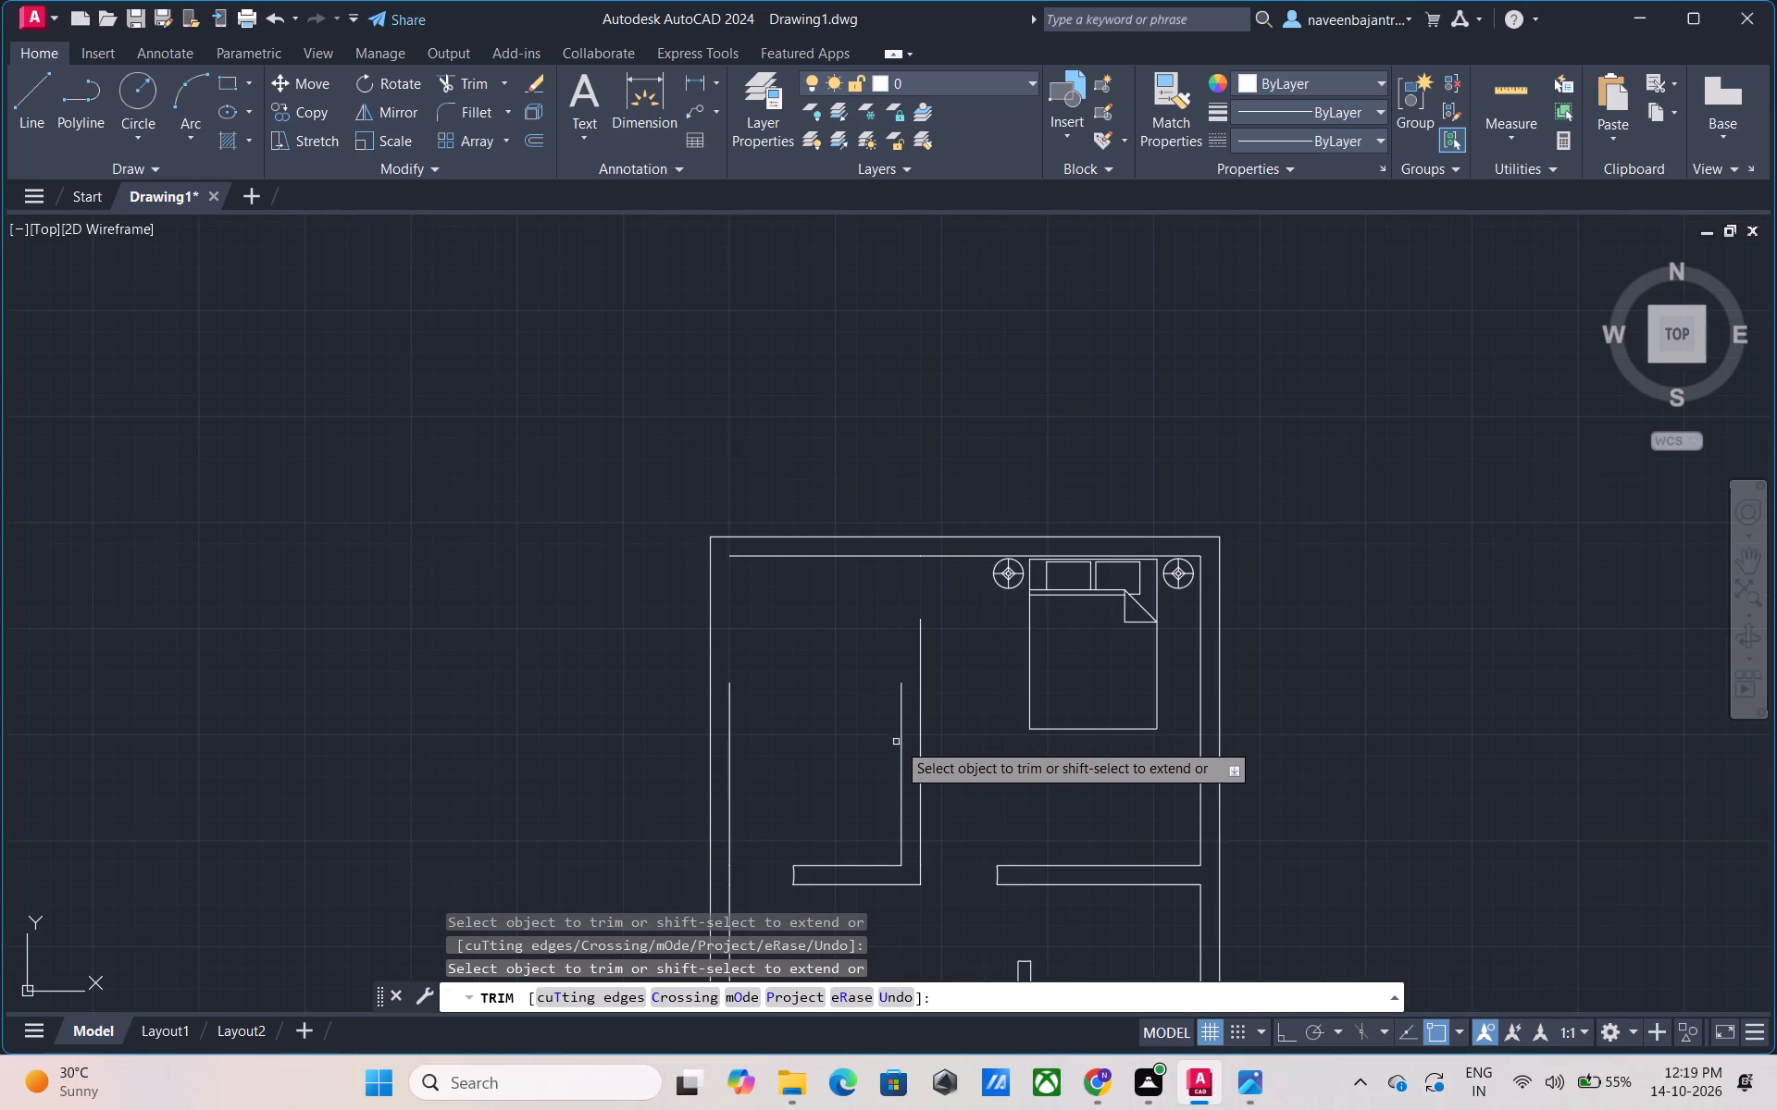
click(900, 747)
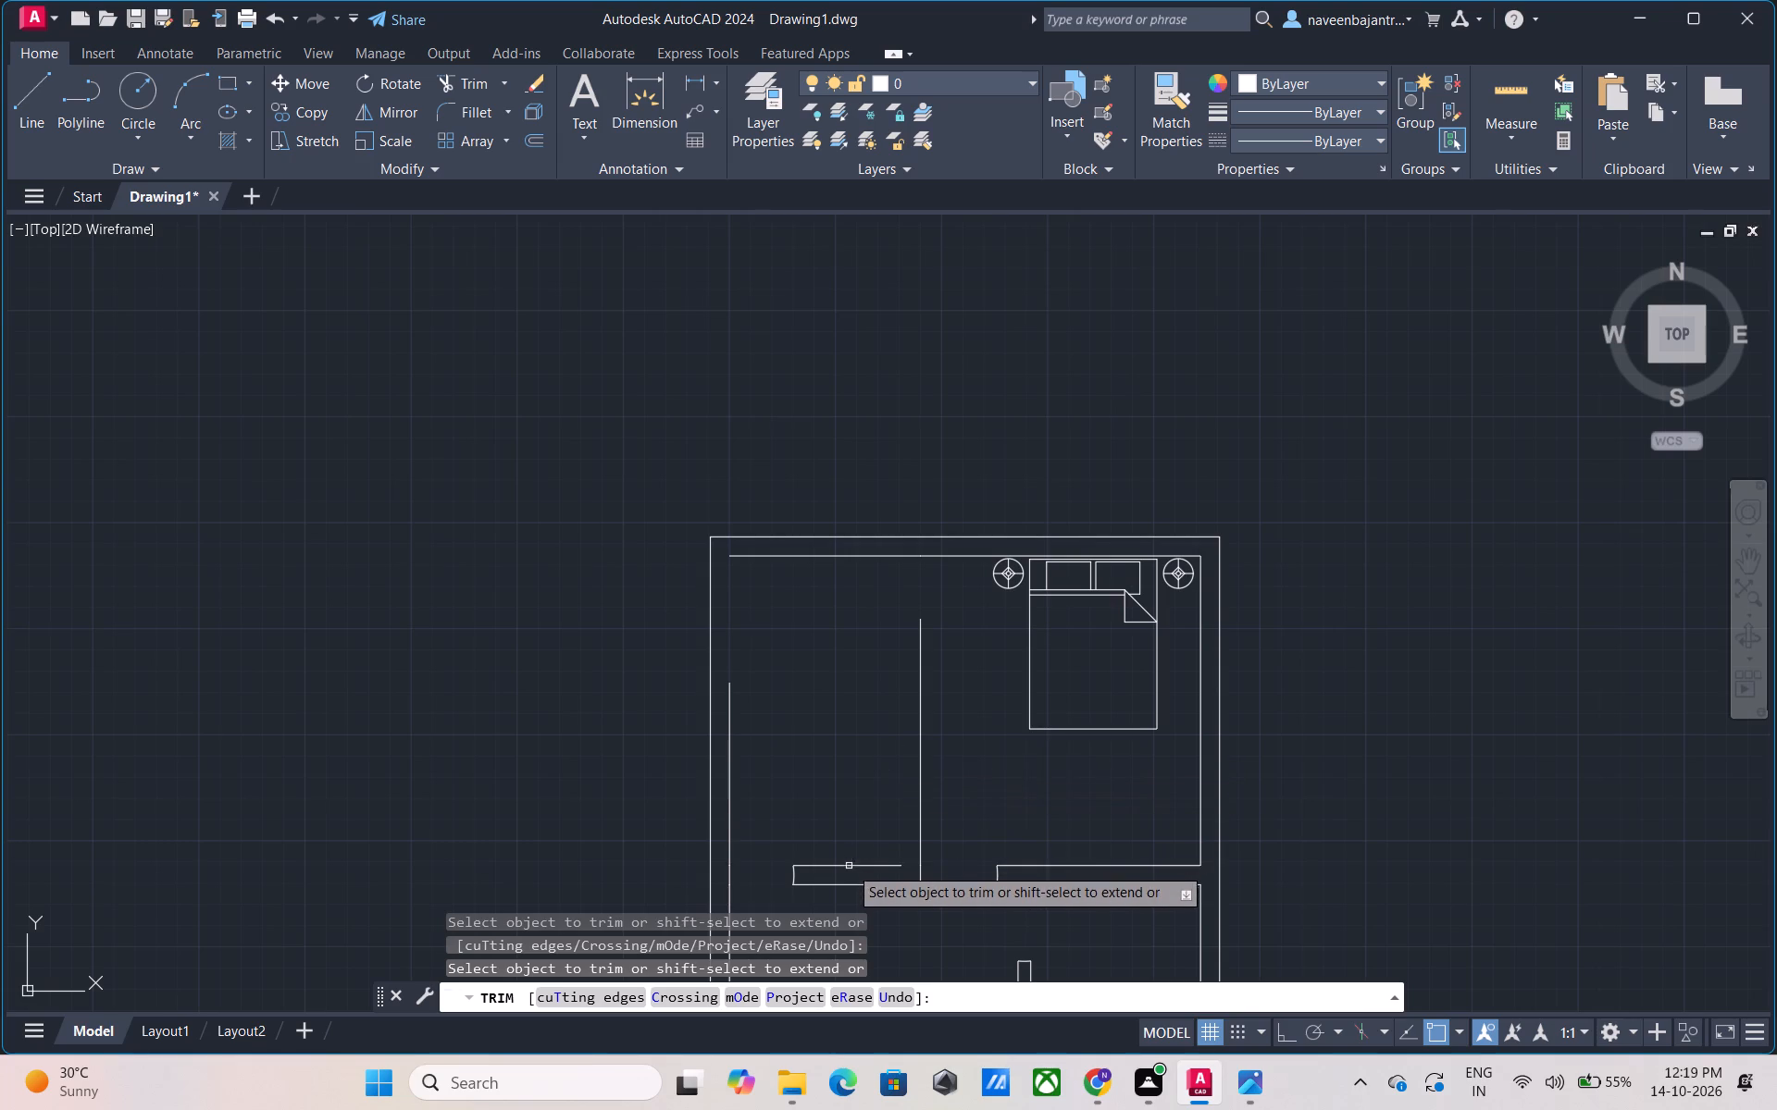
click(849, 867)
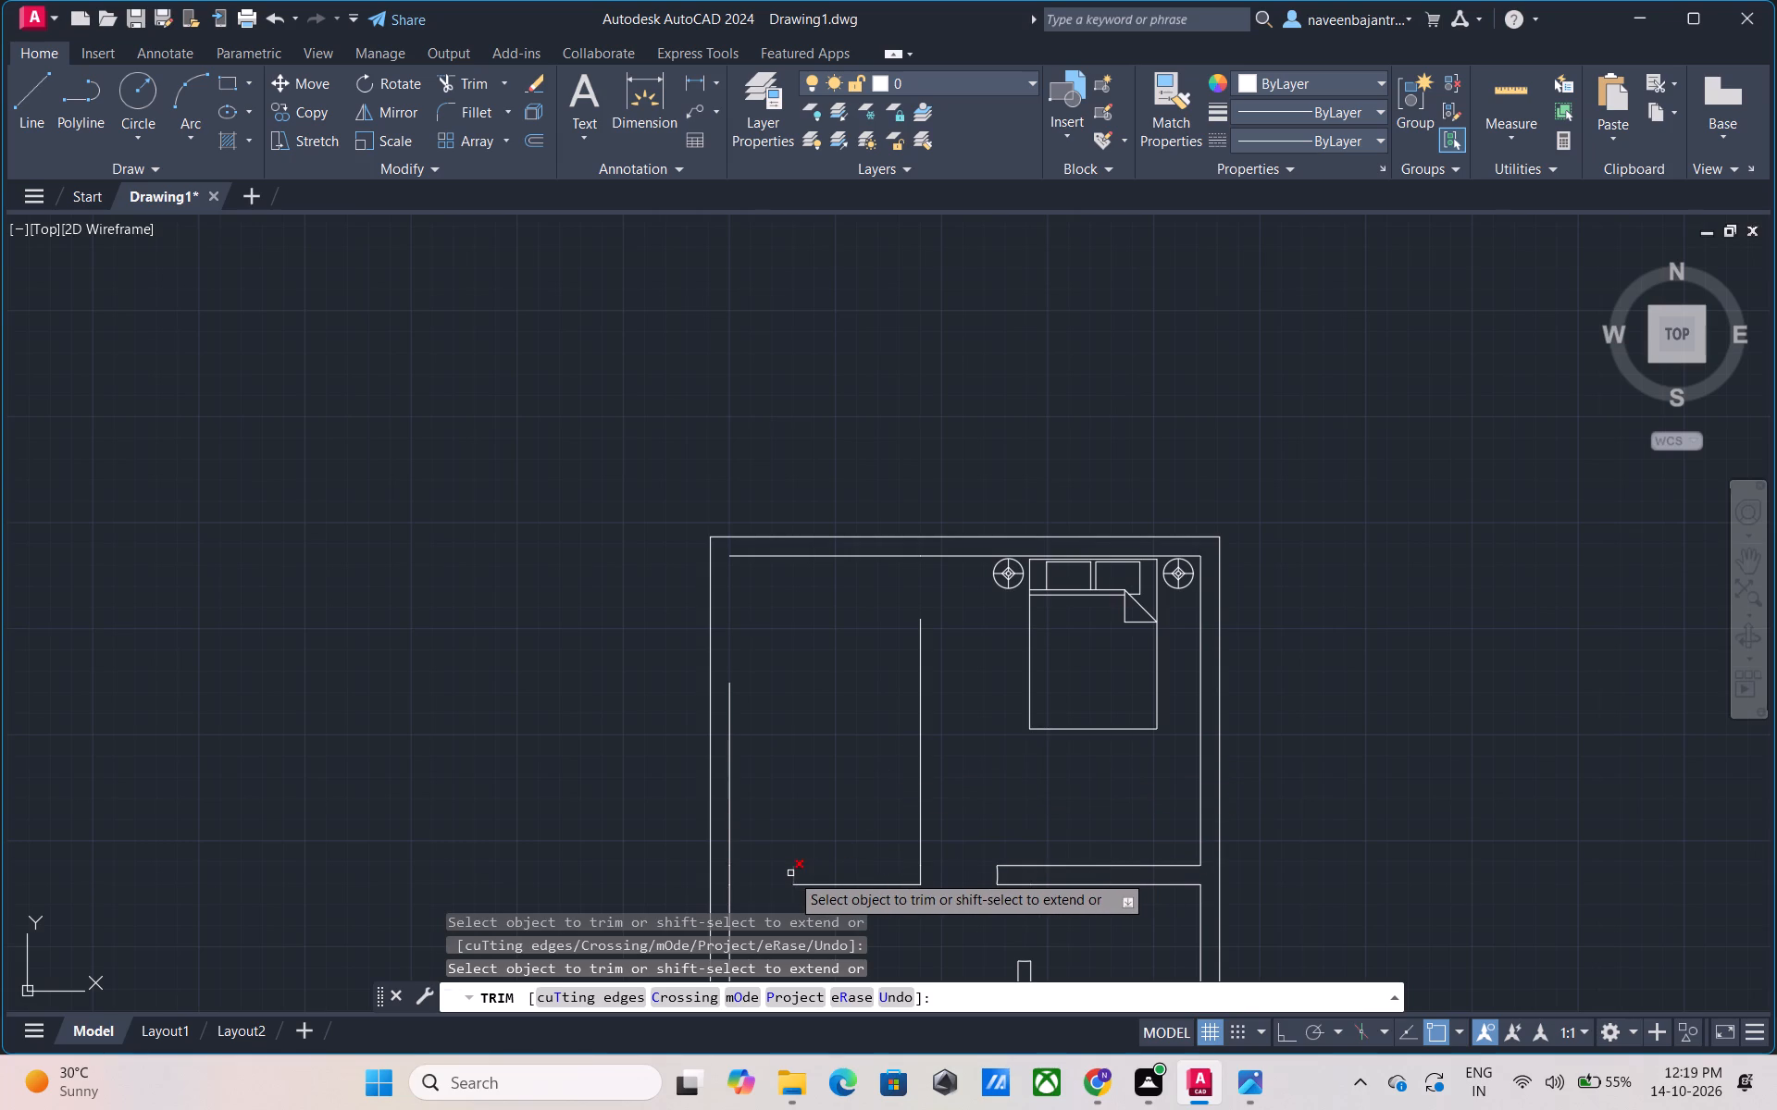
click(790, 873)
click(825, 884)
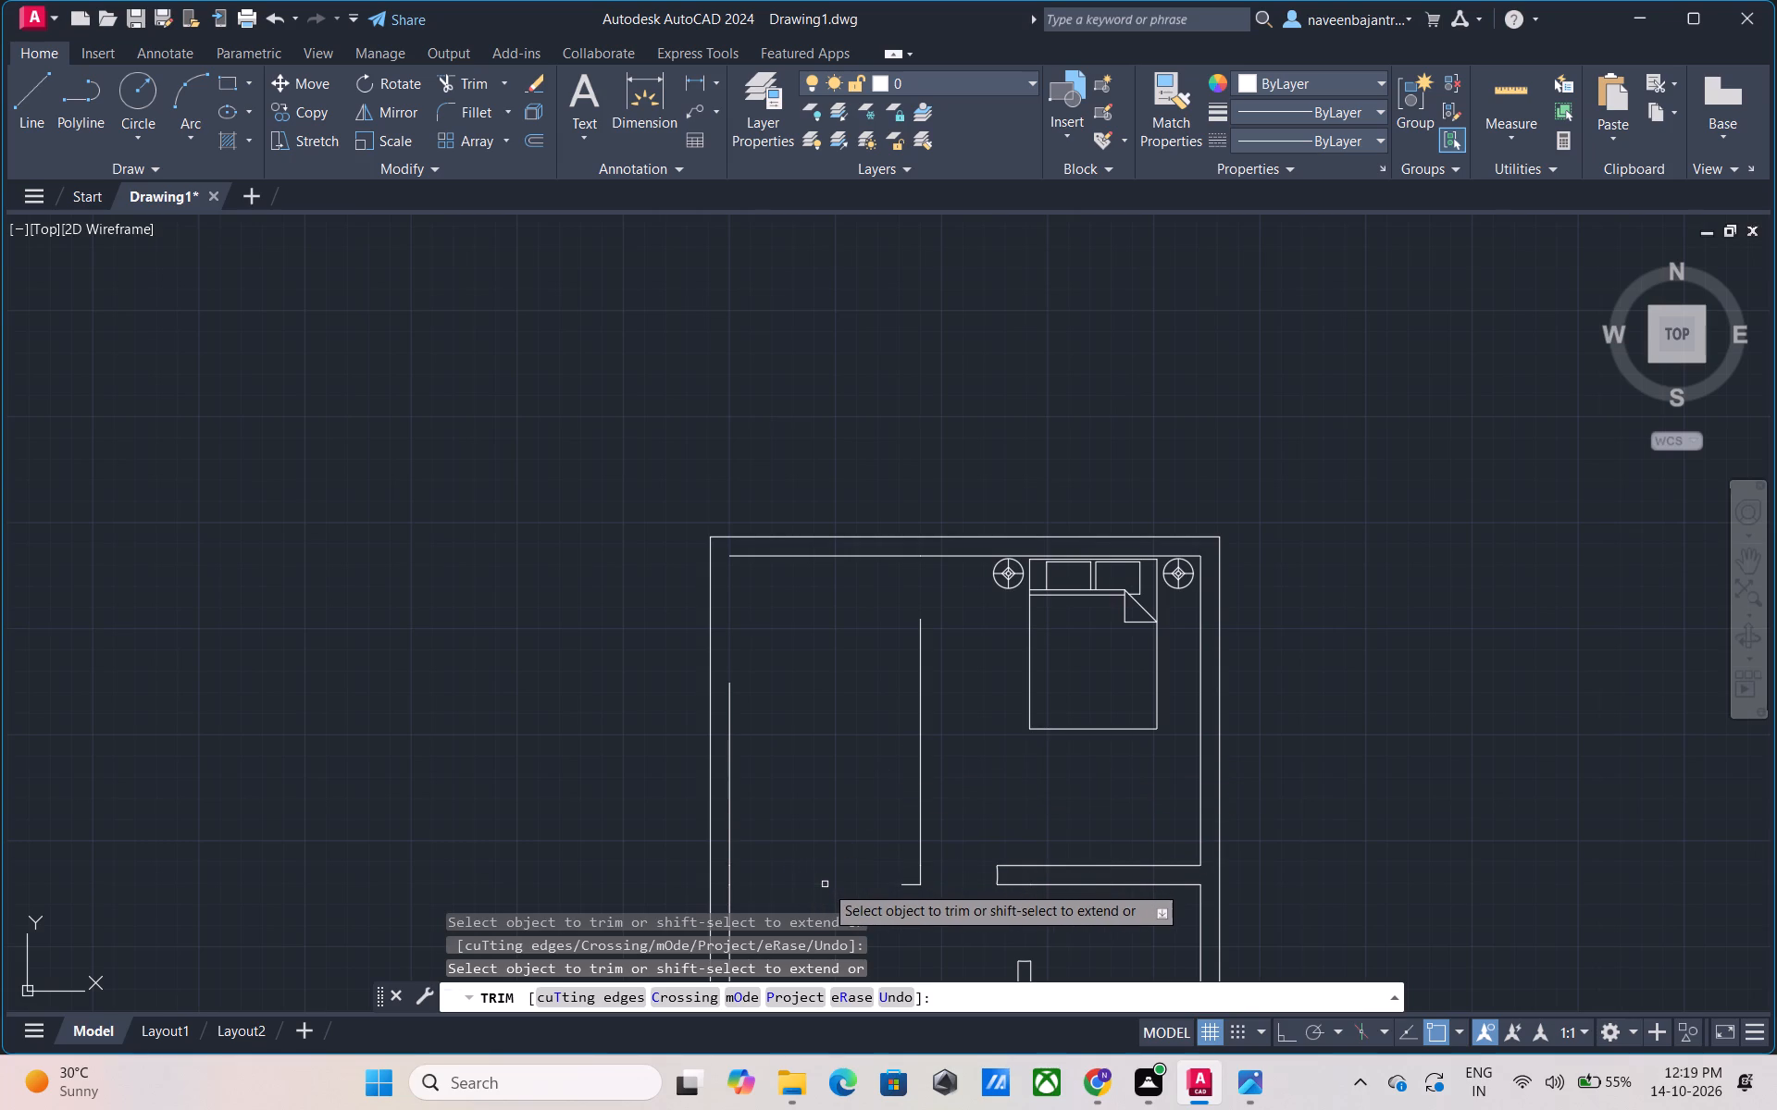
click(908, 884)
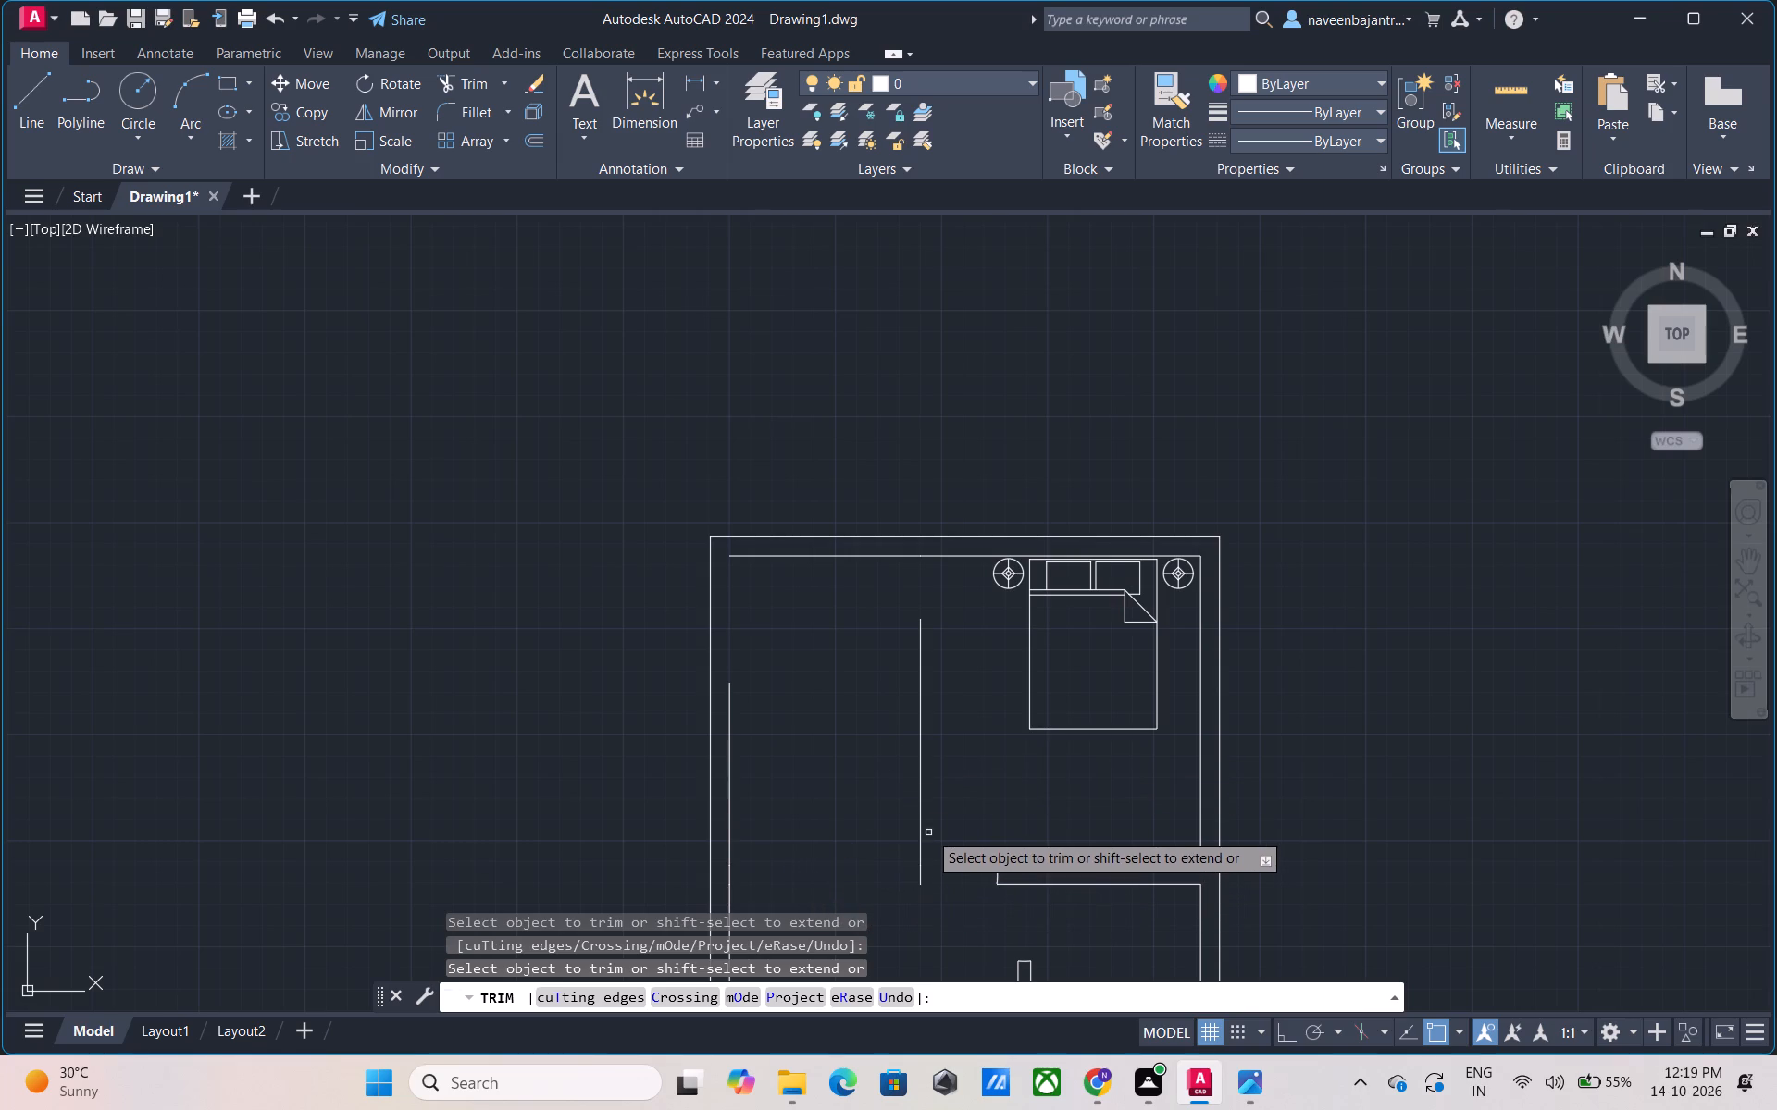
click(919, 813)
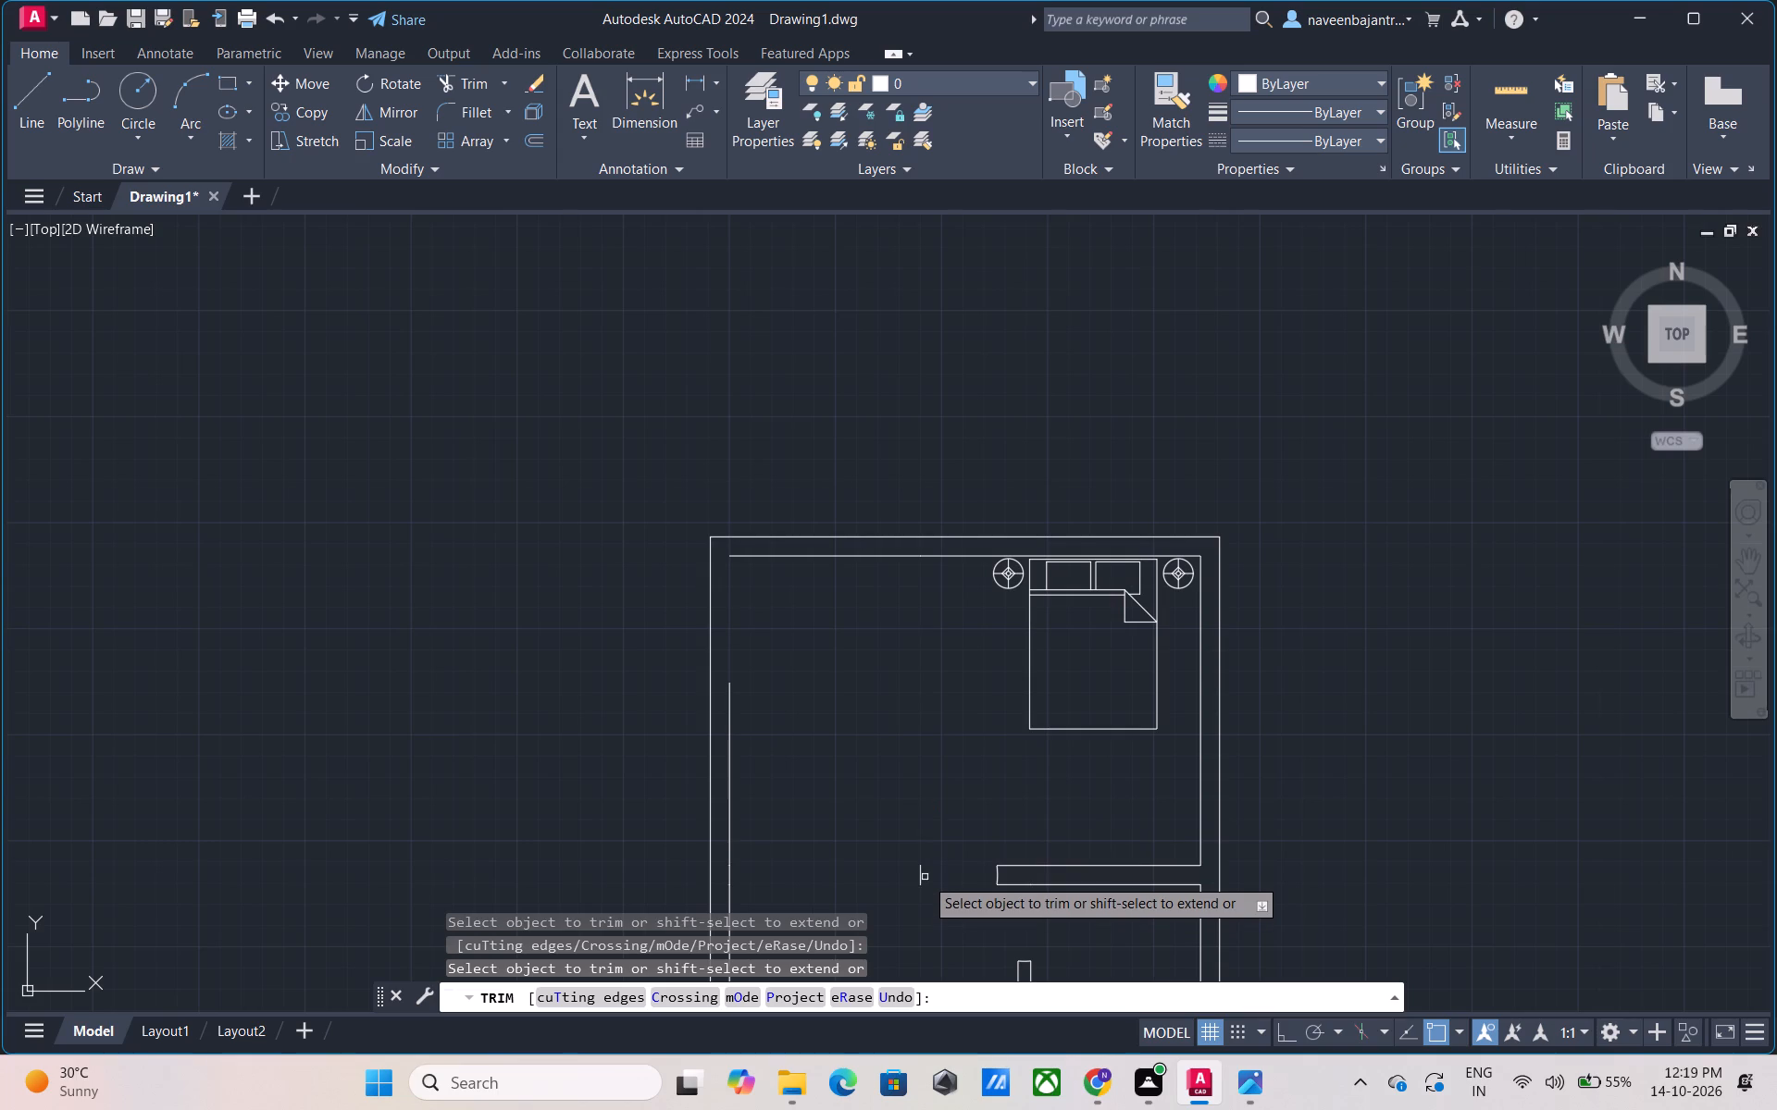
click(920, 874)
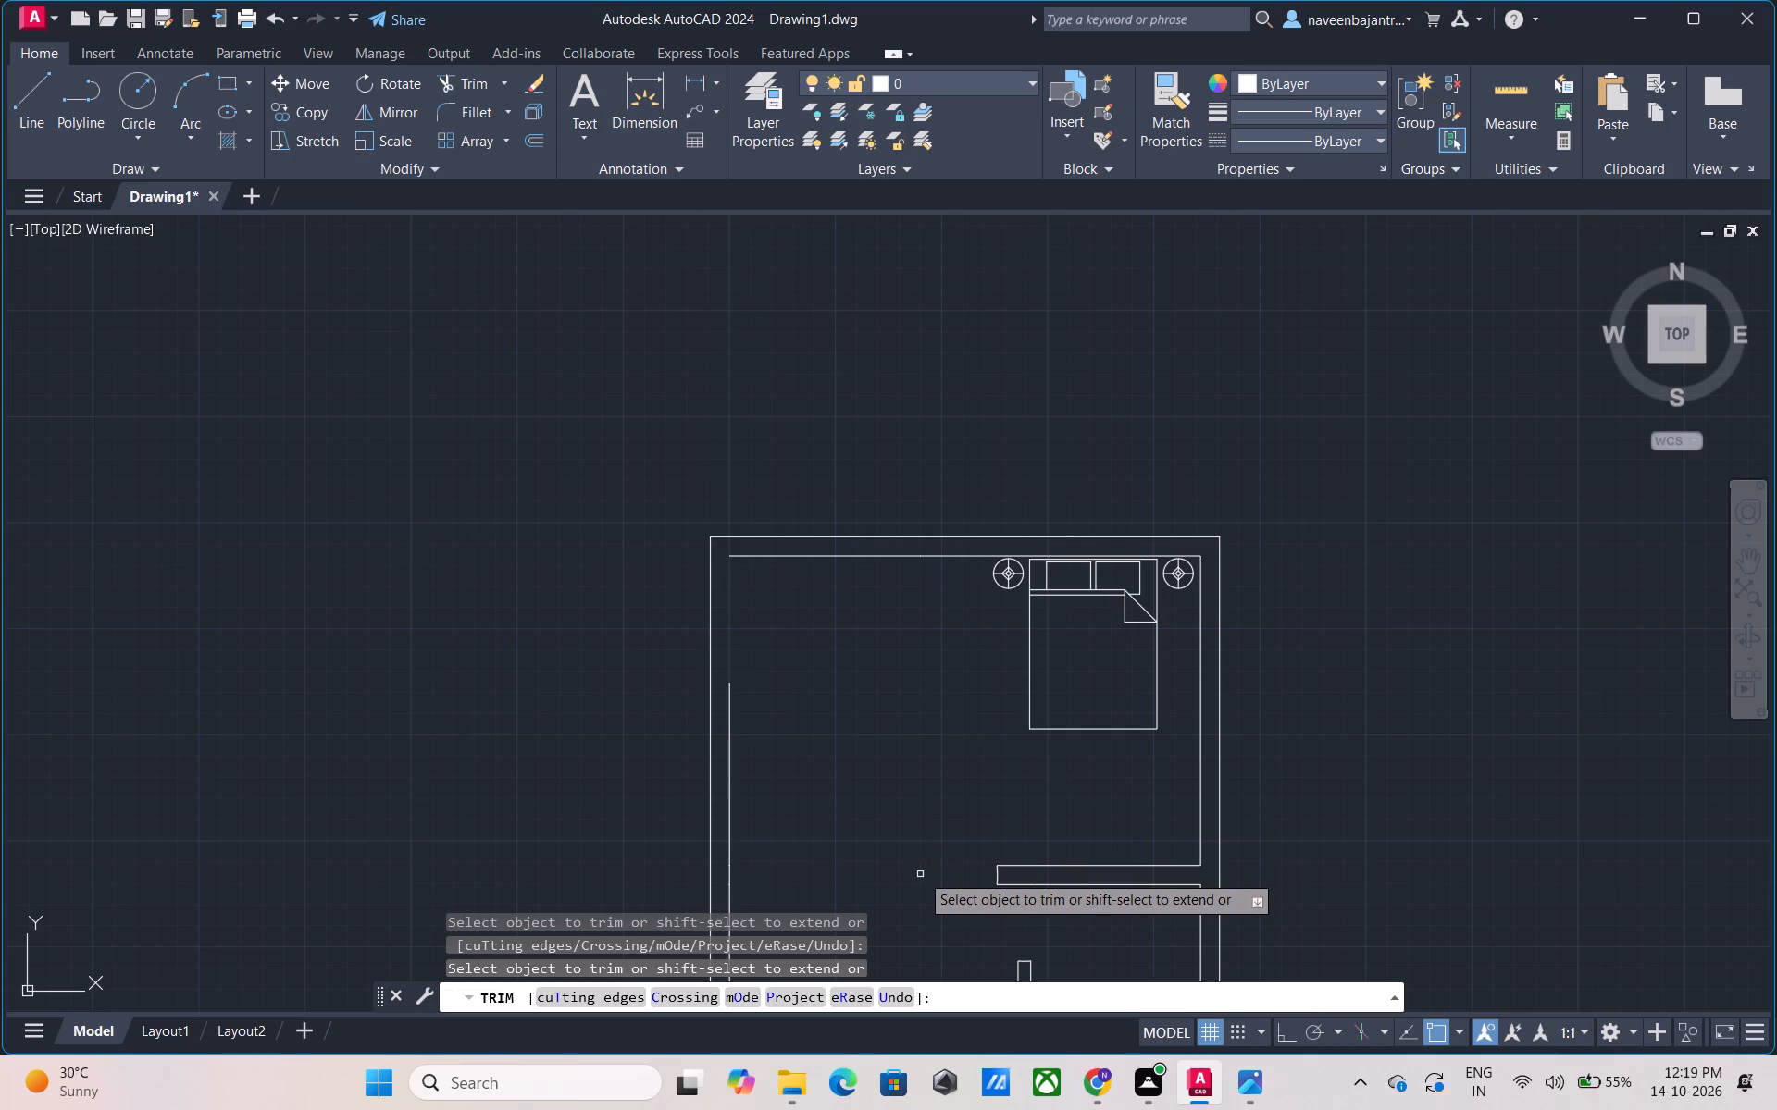
Trim away the inner line of the top outer wall and the inner line of the right outer wall beside the bedroom.
click(880, 556)
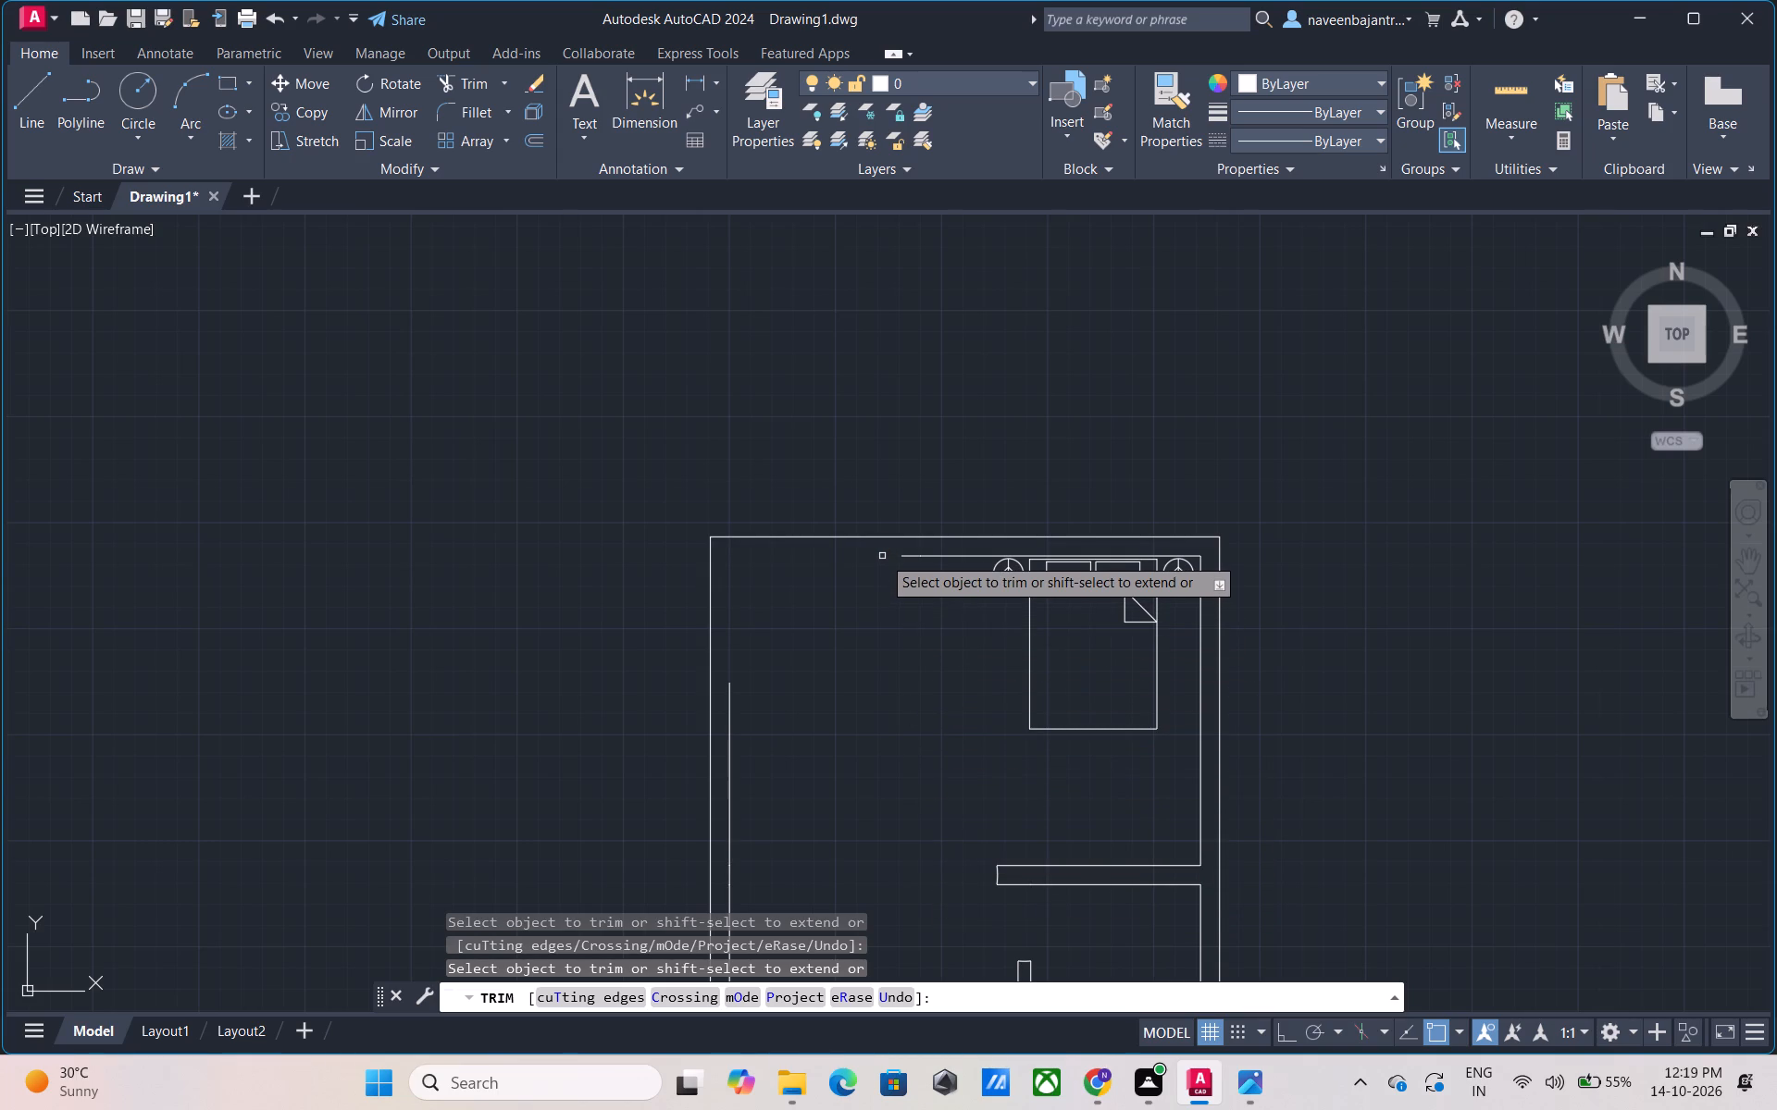
click(913, 556)
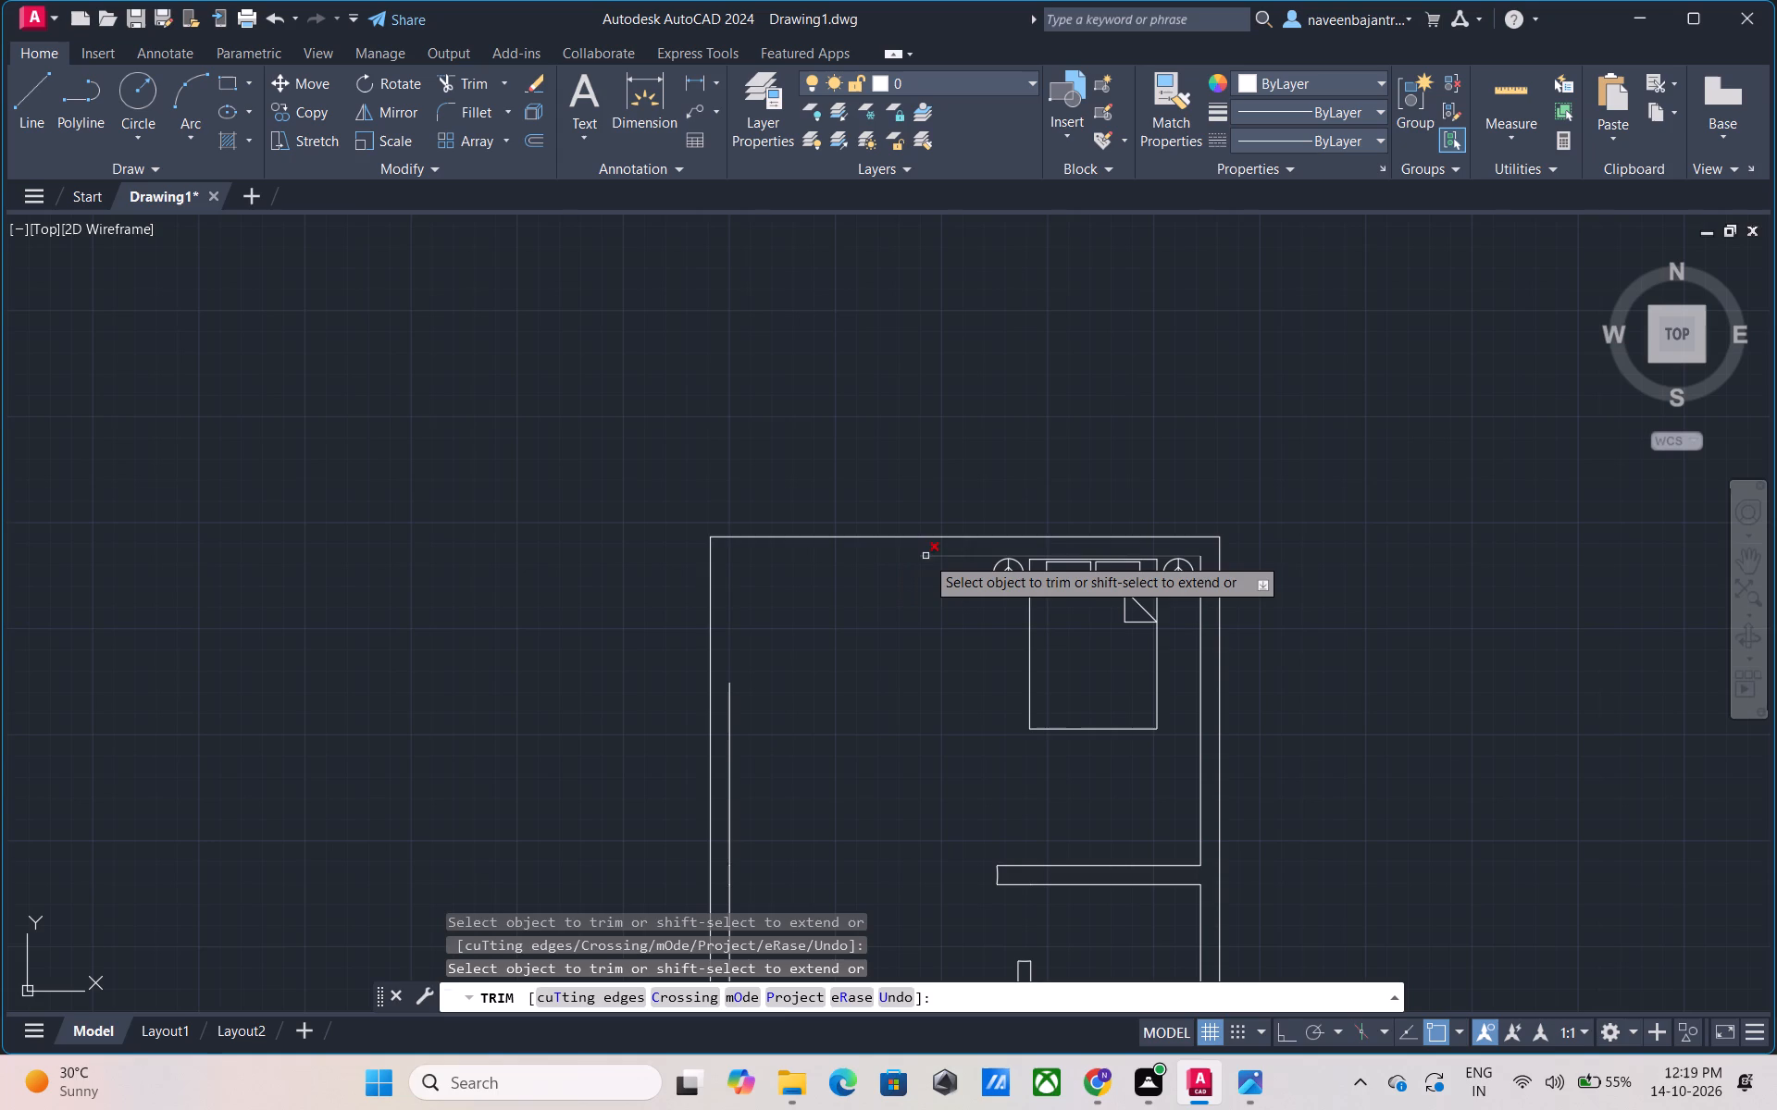
click(926, 556)
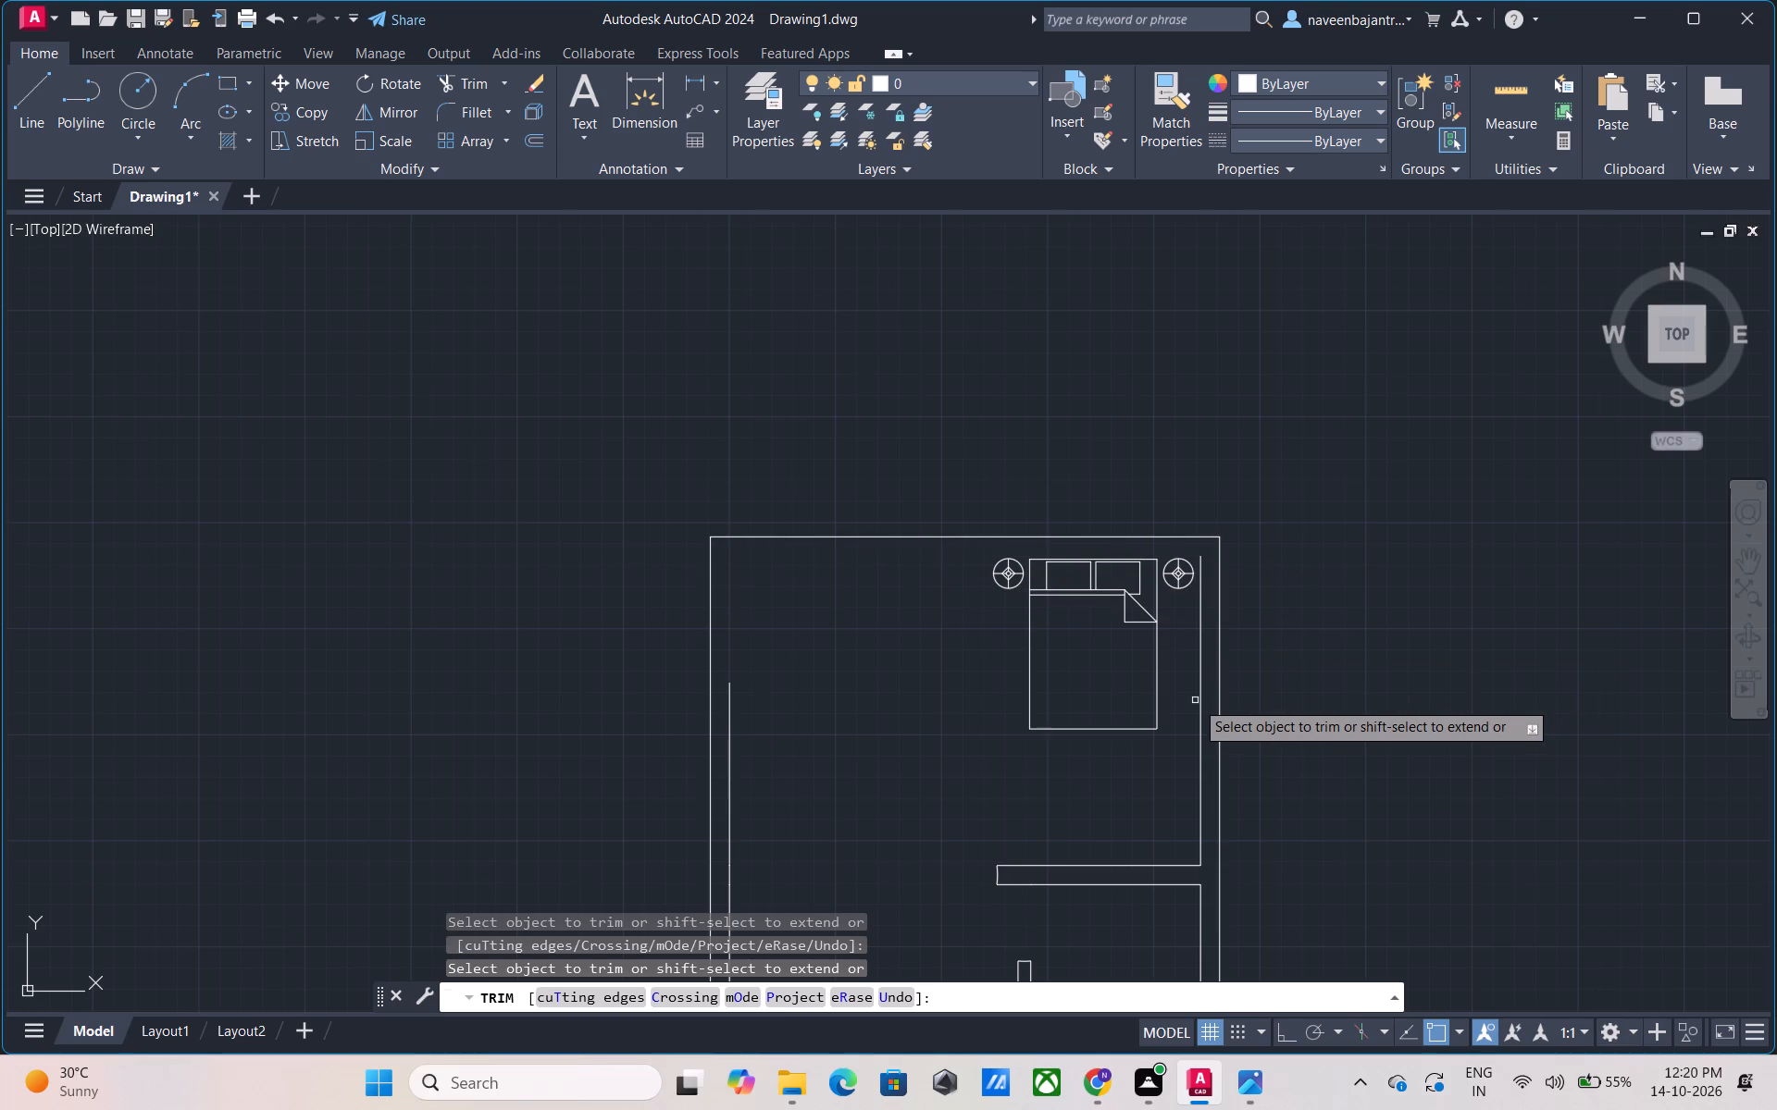
click(1199, 695)
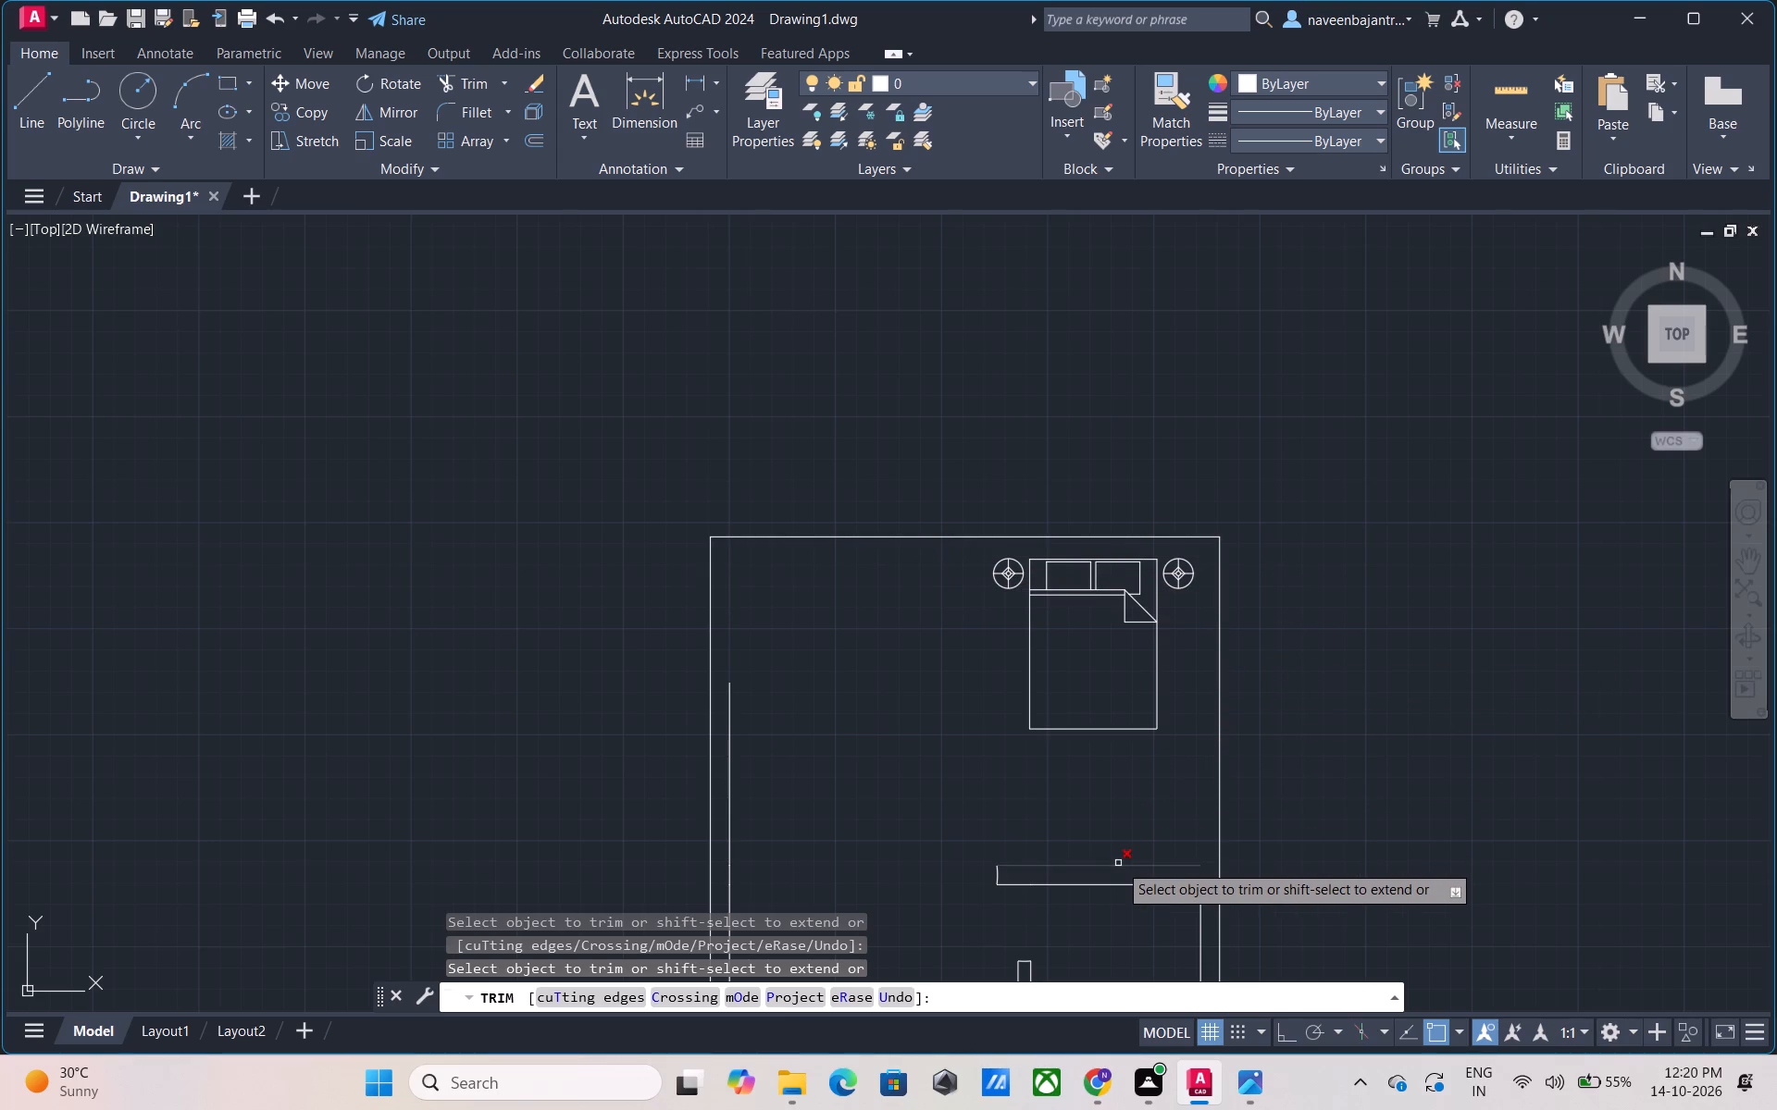
Trim away both lines and the end cap of the partition wall between the bedroom and the kitchen.
click(1118, 863)
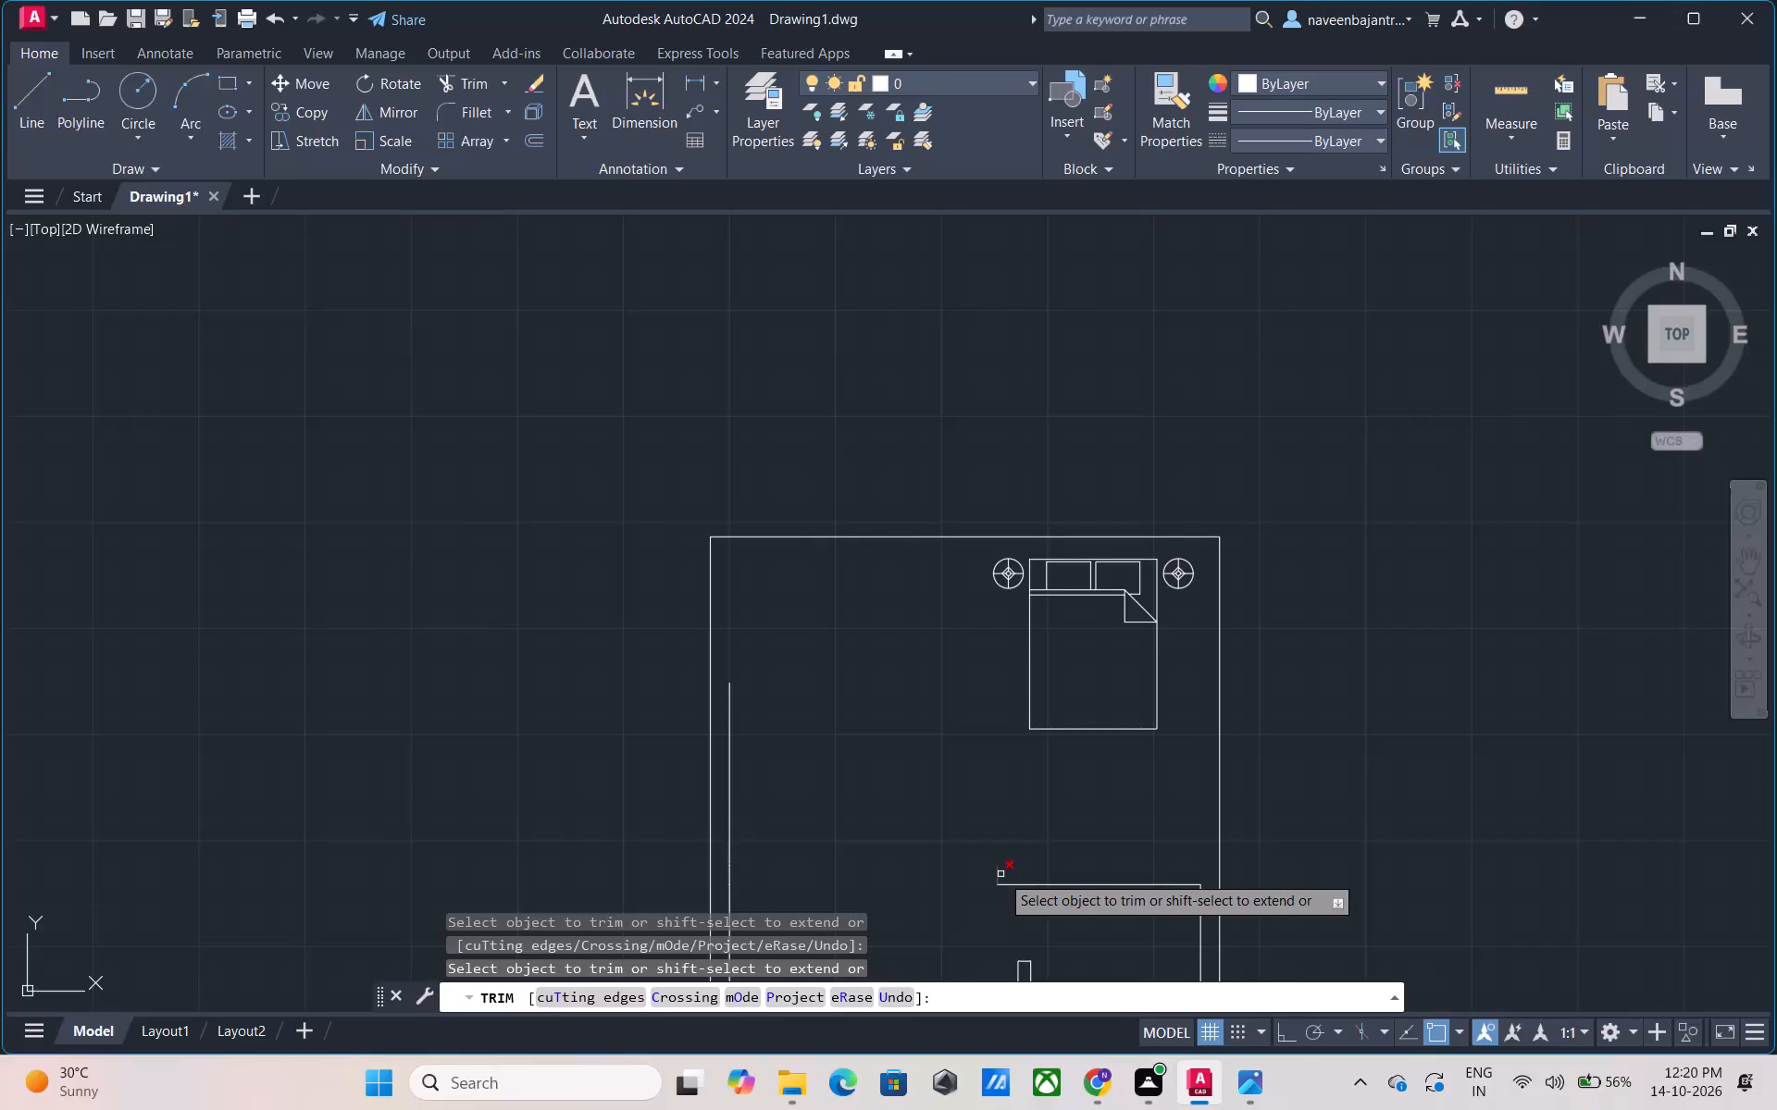
click(1000, 874)
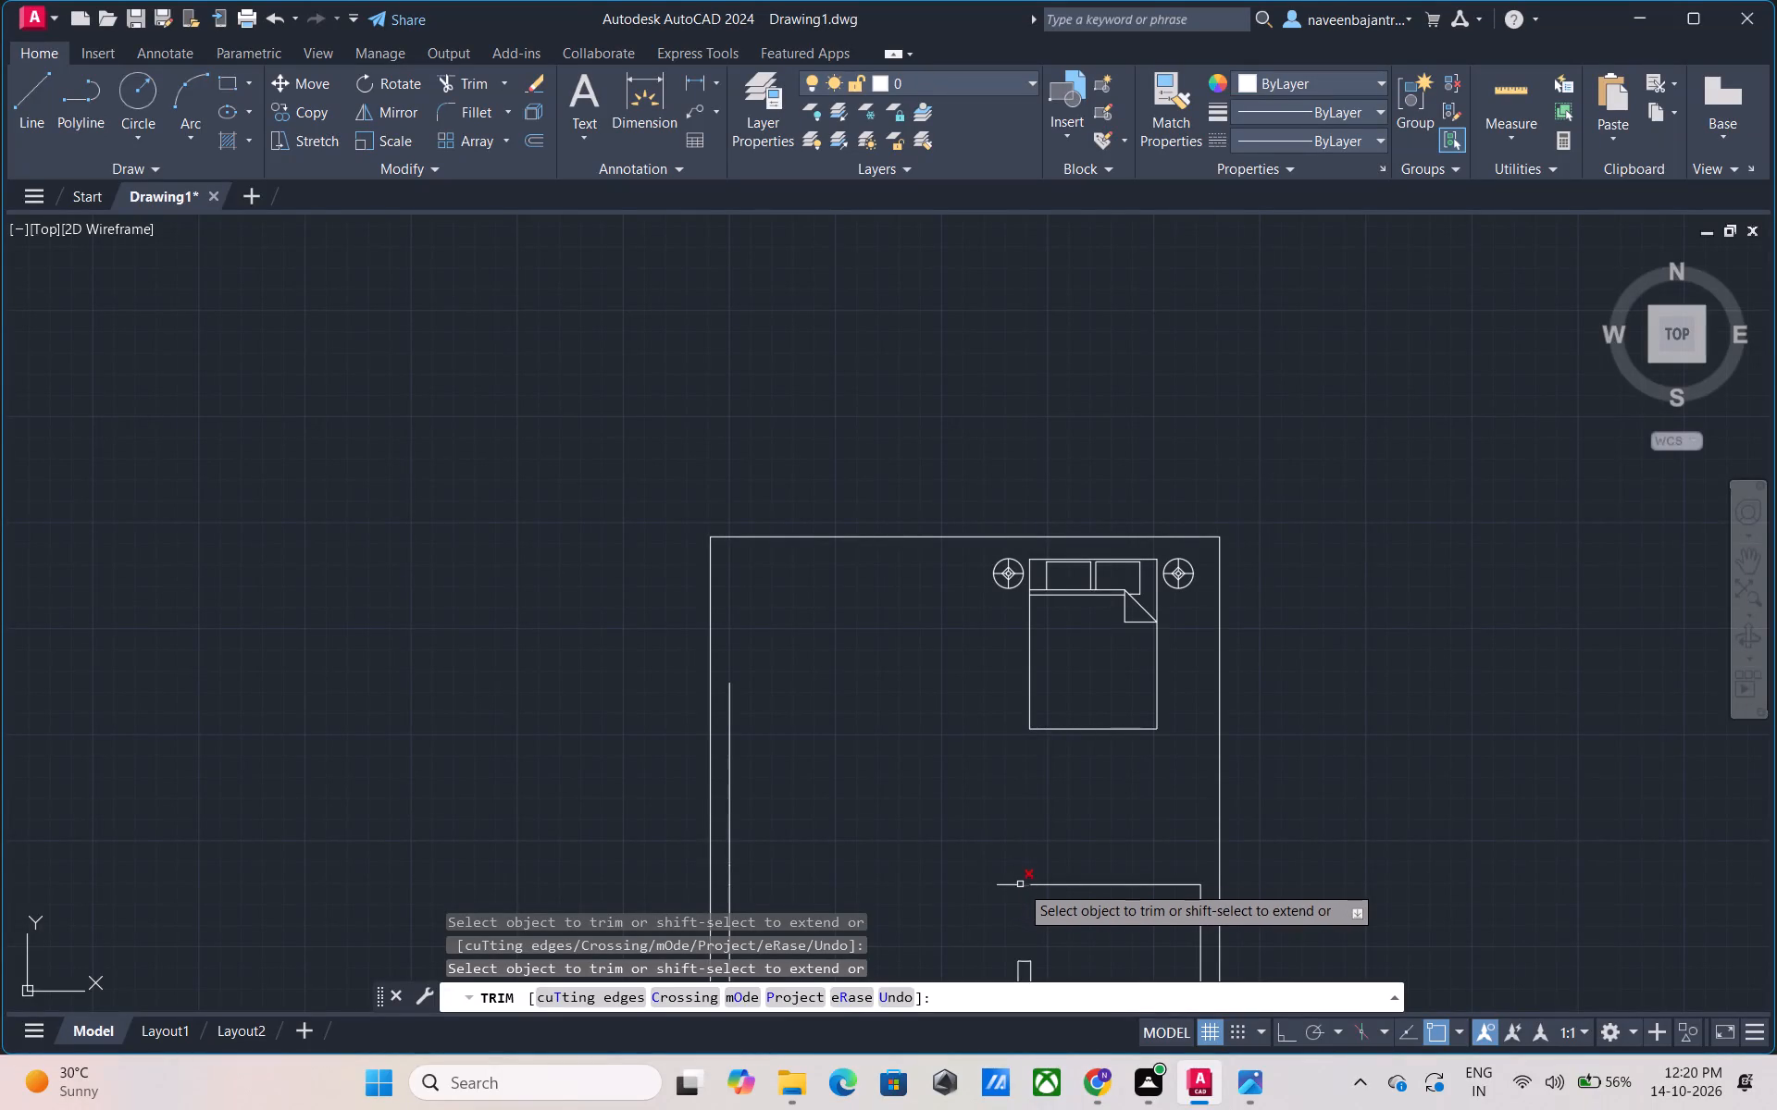
click(1011, 888)
click(1036, 887)
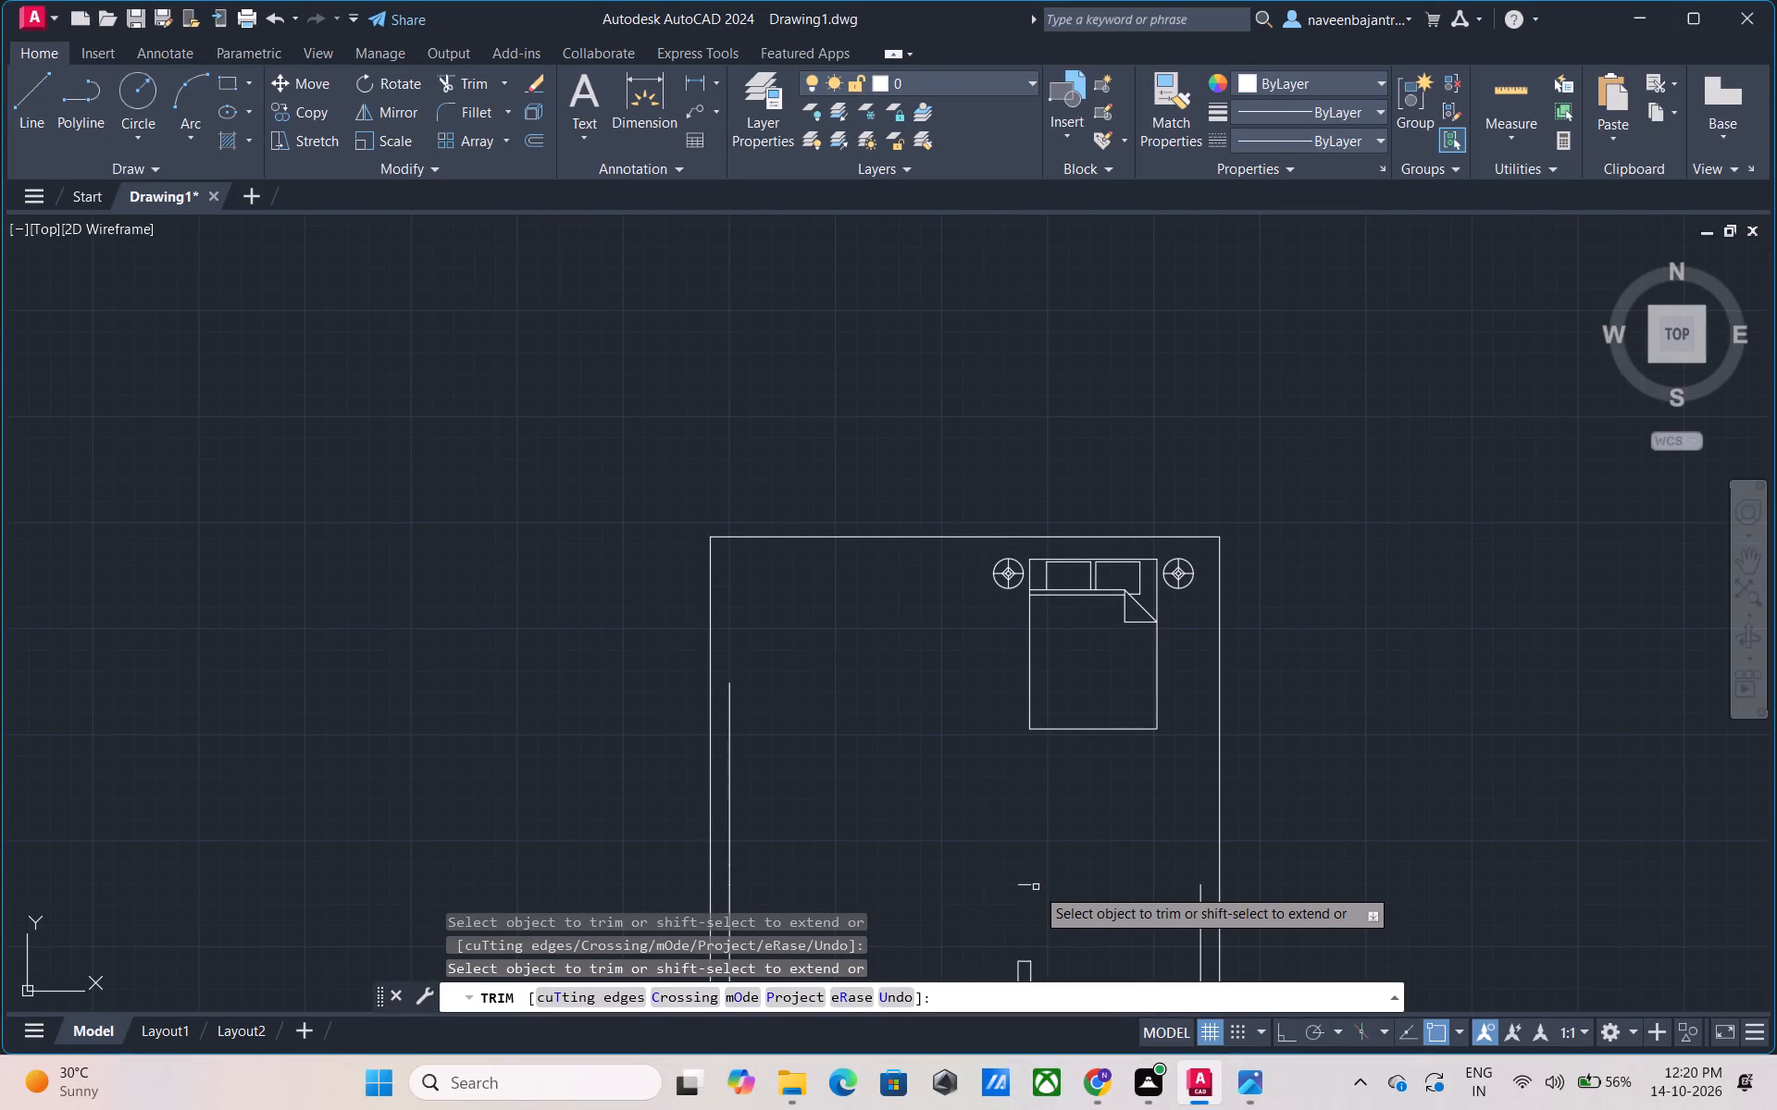
click(1017, 885)
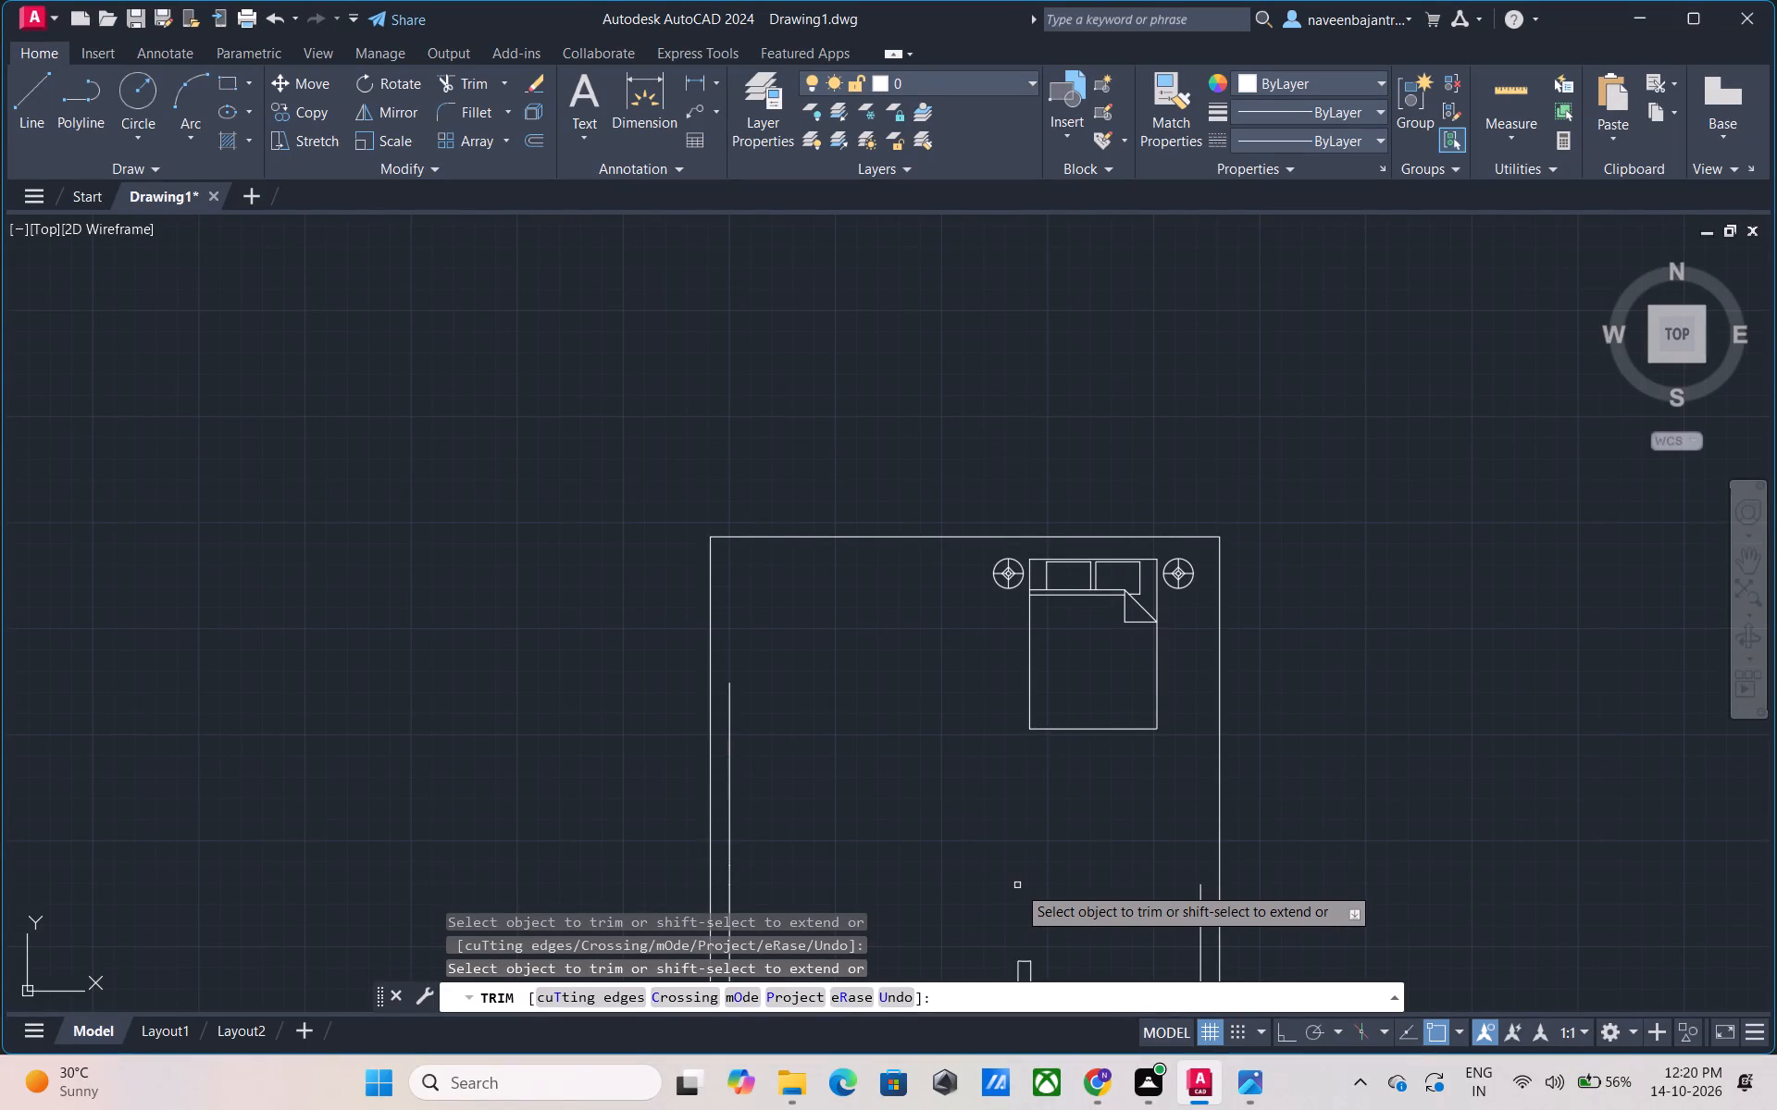
Trim away the top outer wall's outer line and both lines of the left outer wall above the stairs.
scroll(864, 803, down, 1)
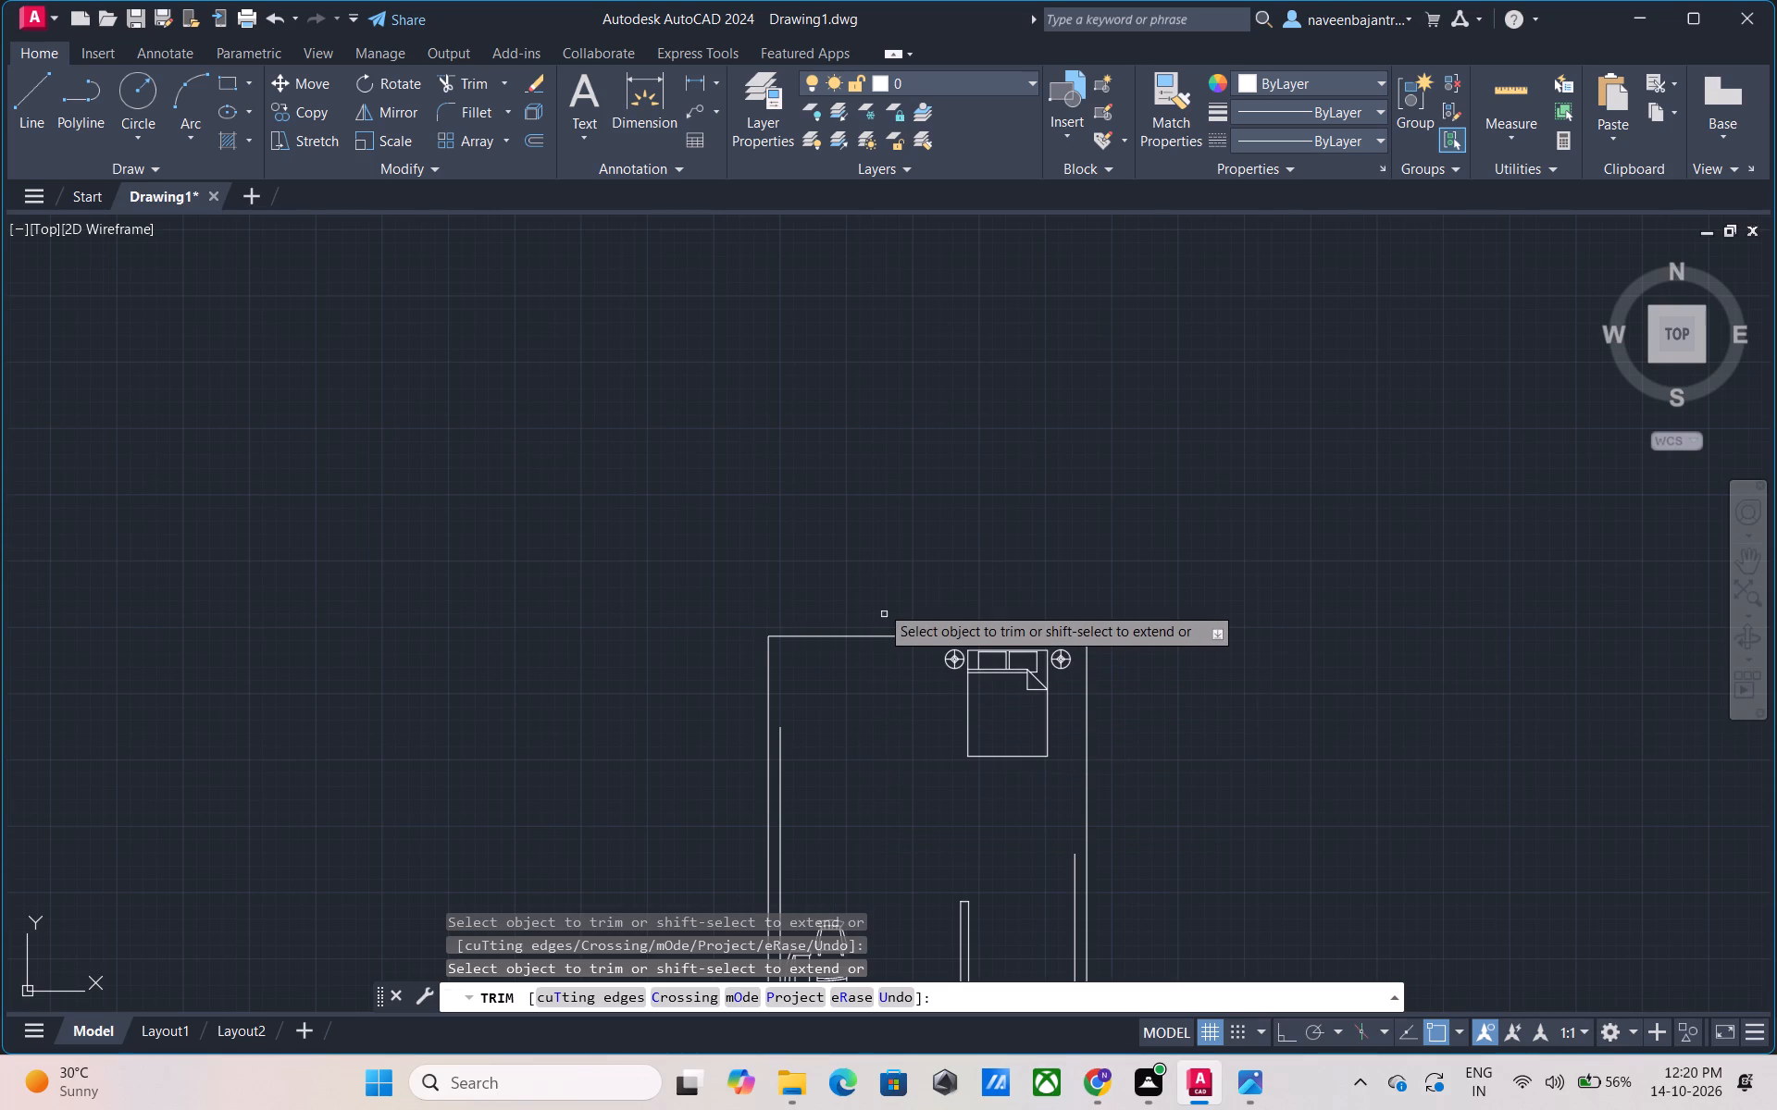
click(876, 637)
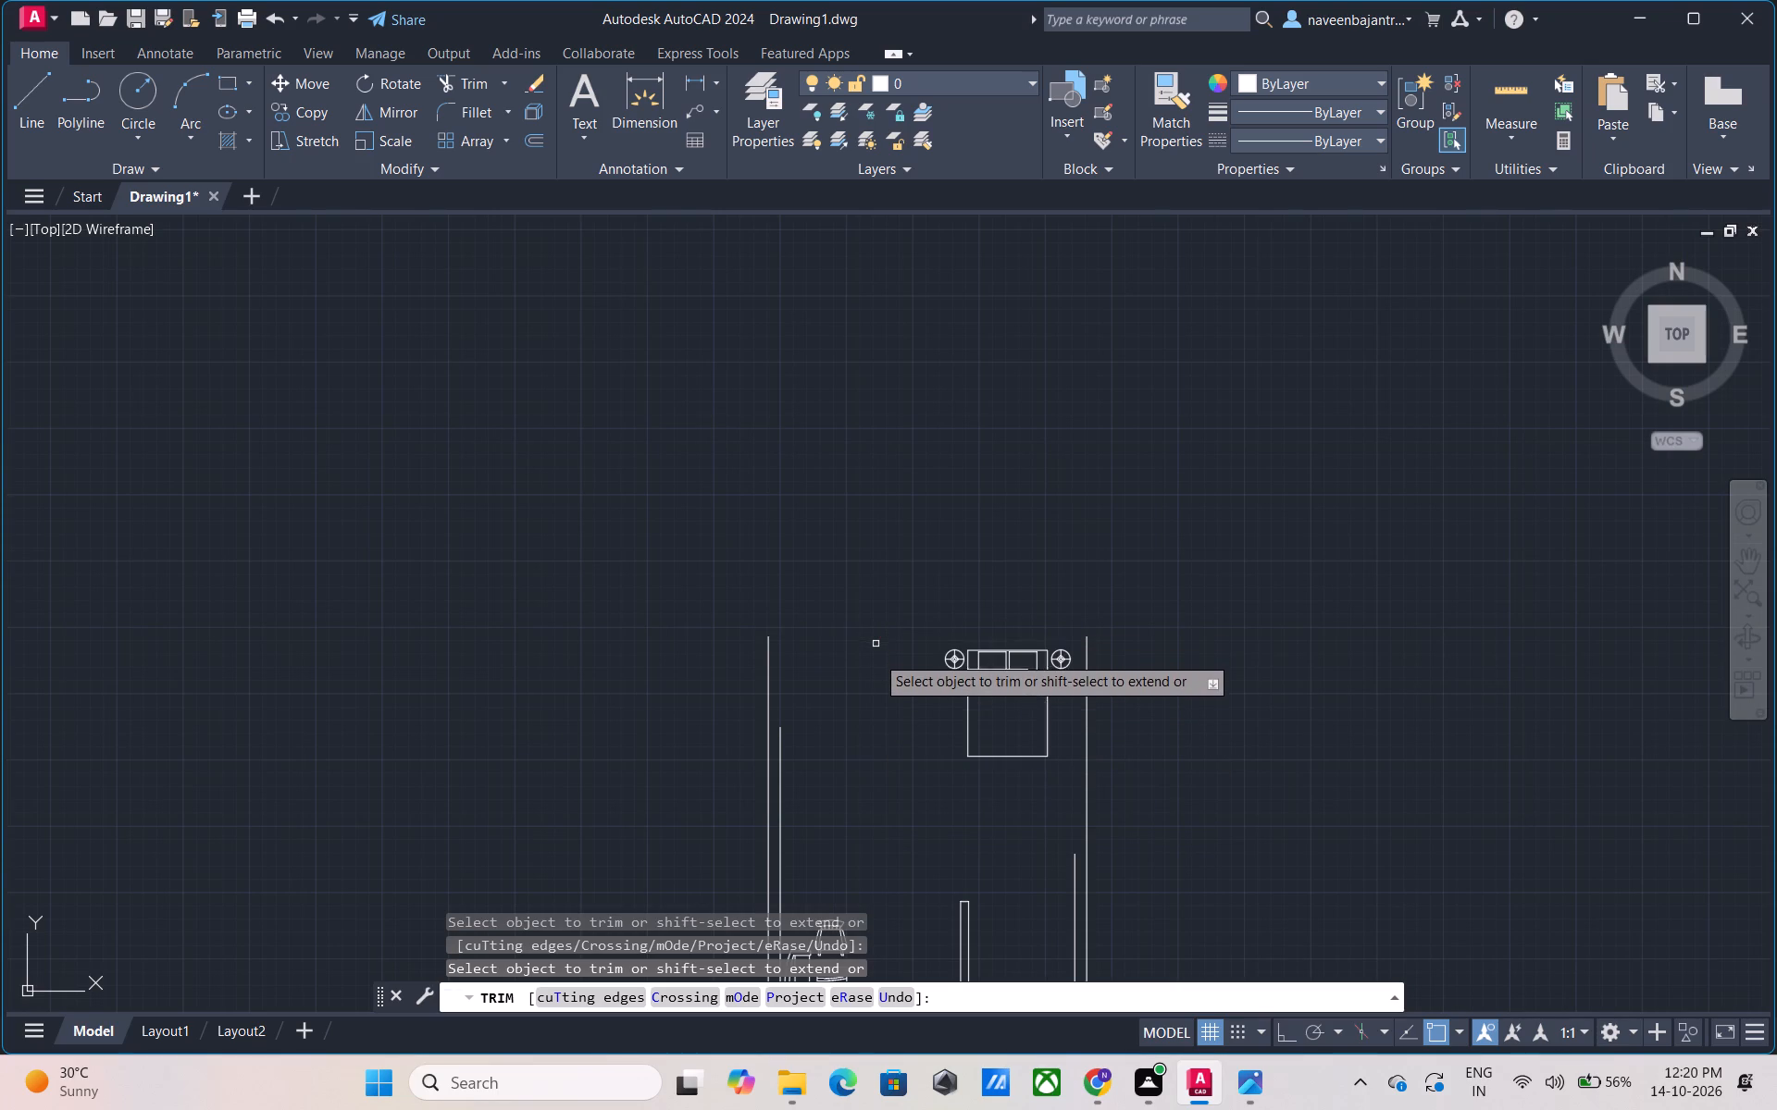
middle_drag(905, 807, 969, 598)
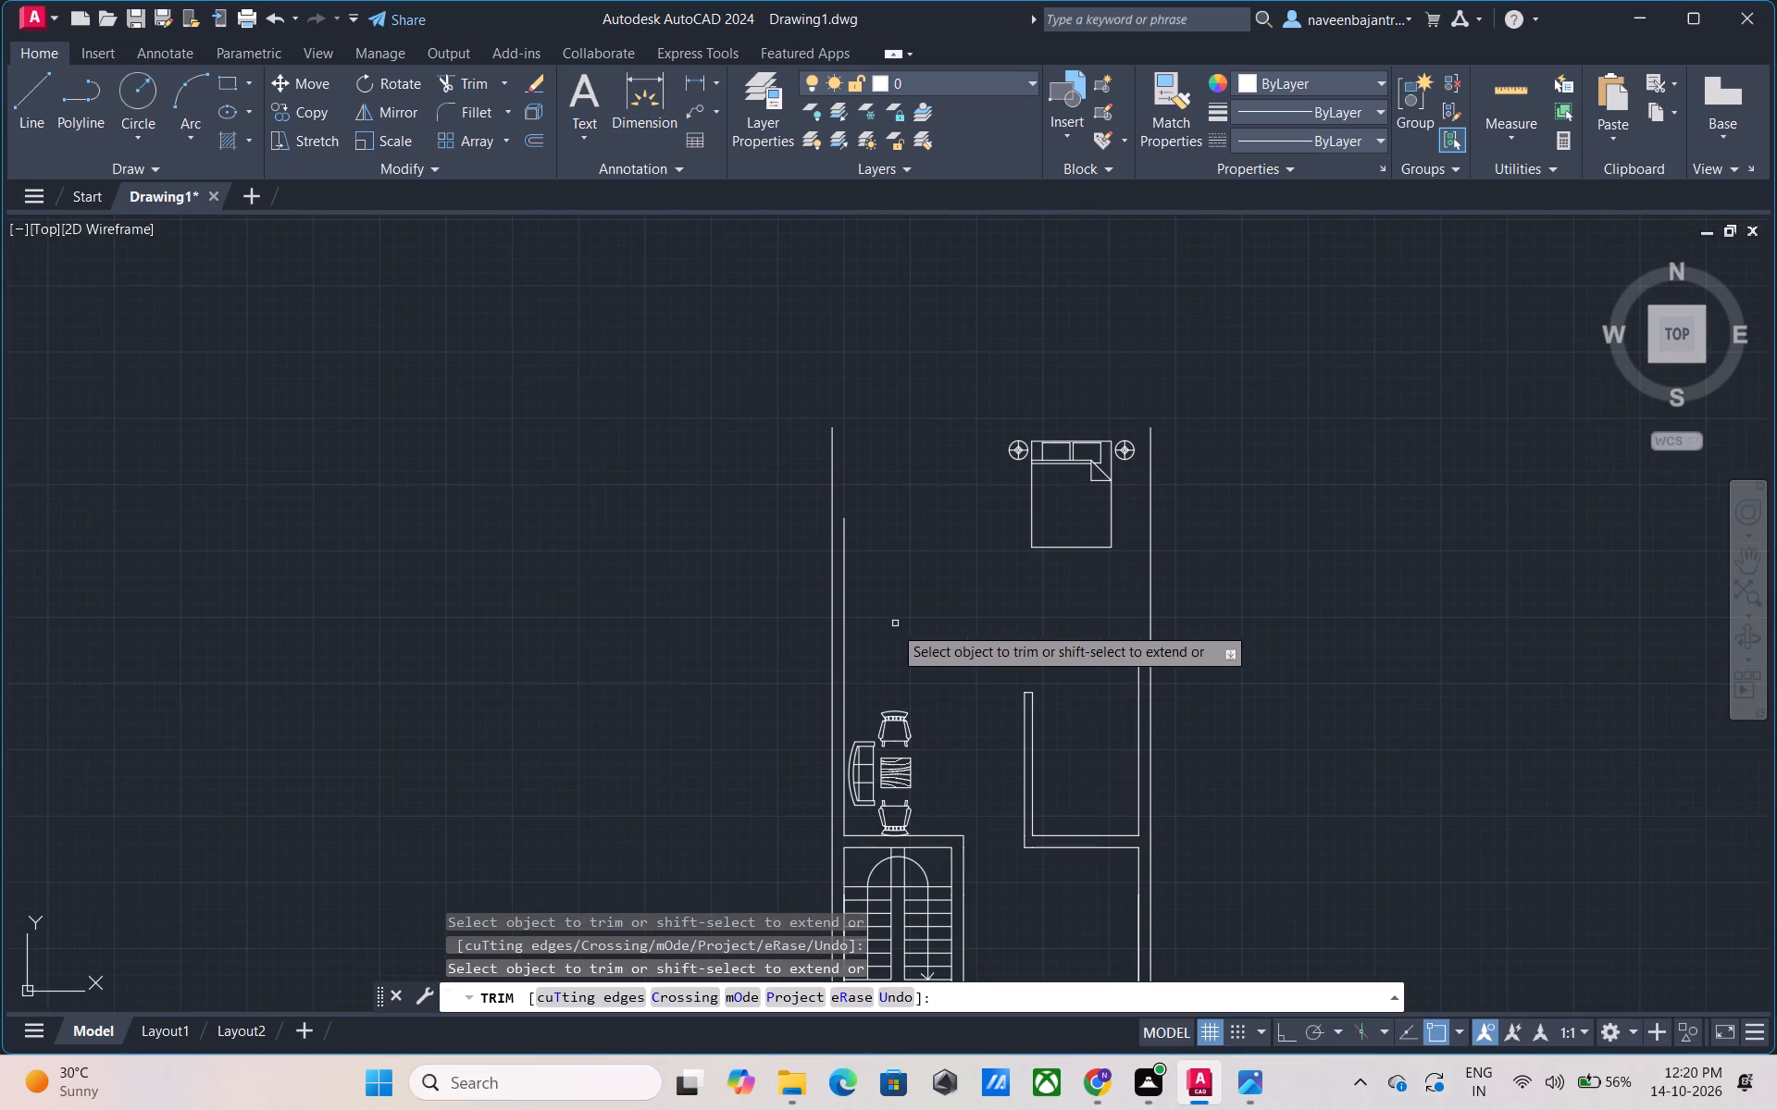
click(834, 687)
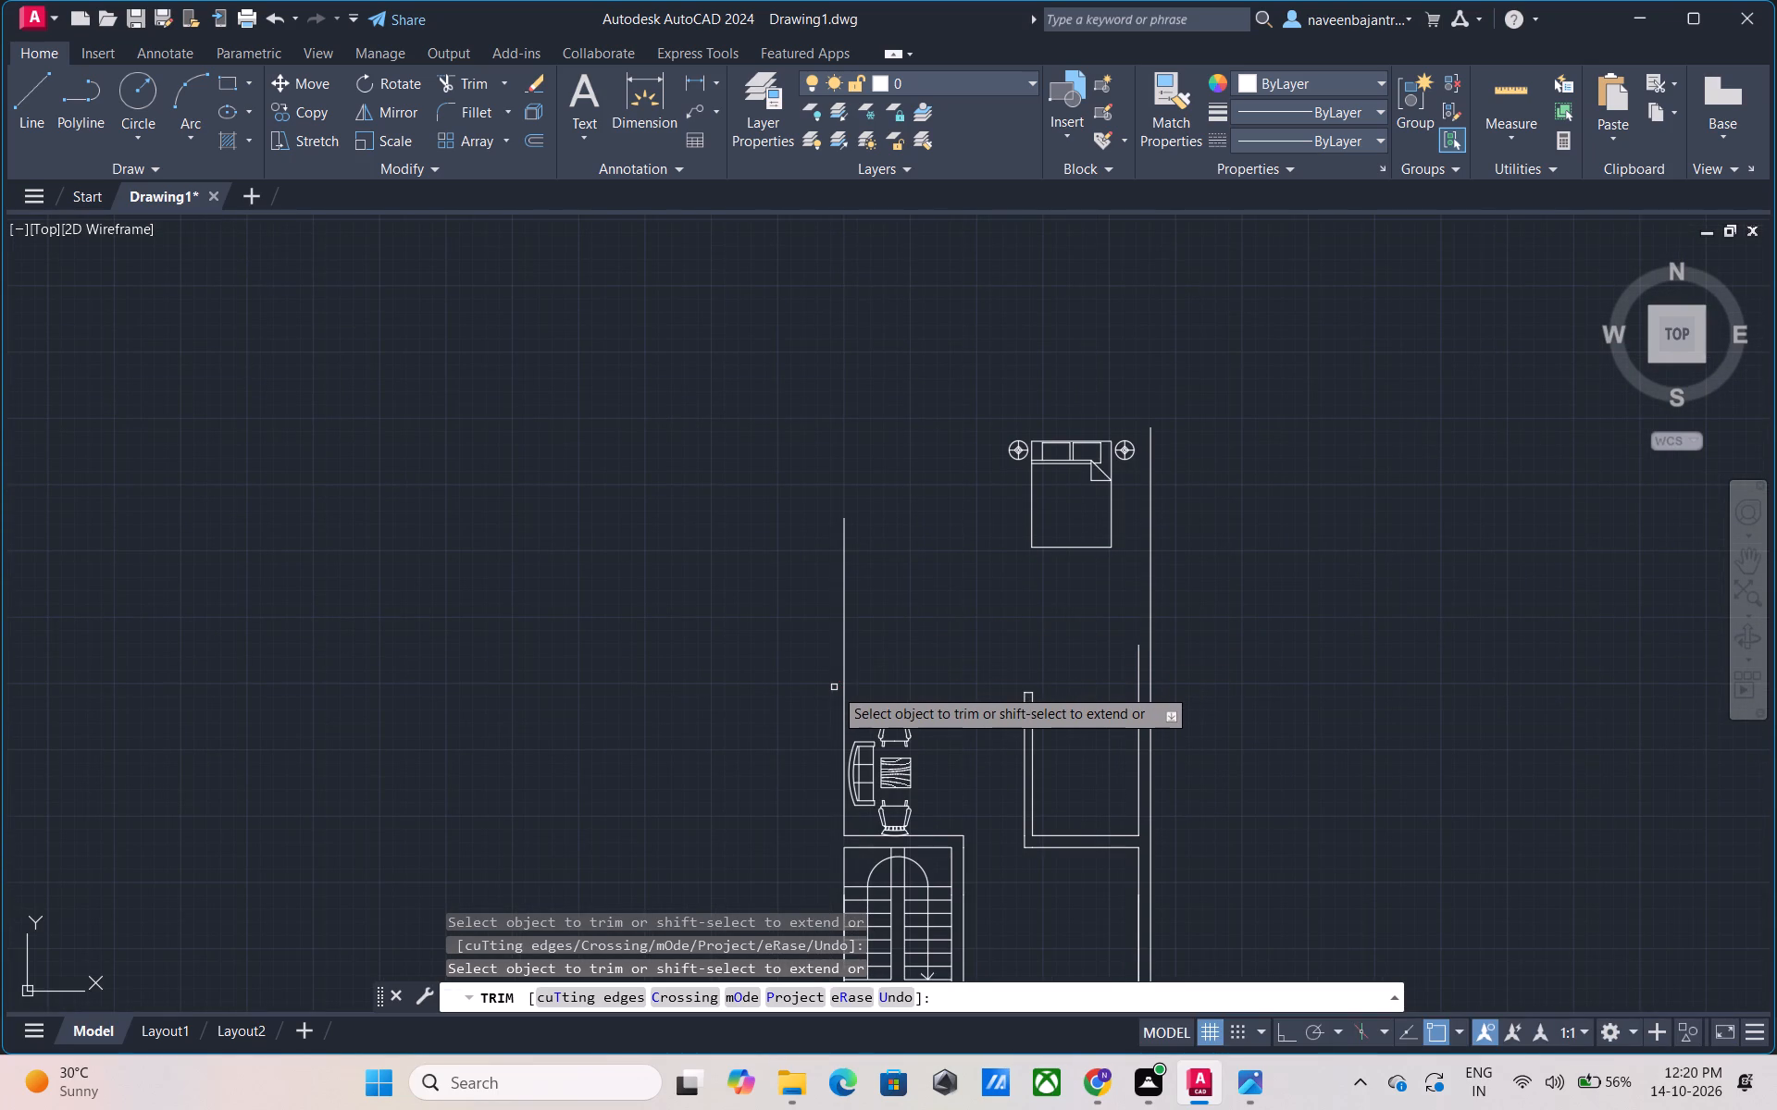
click(845, 679)
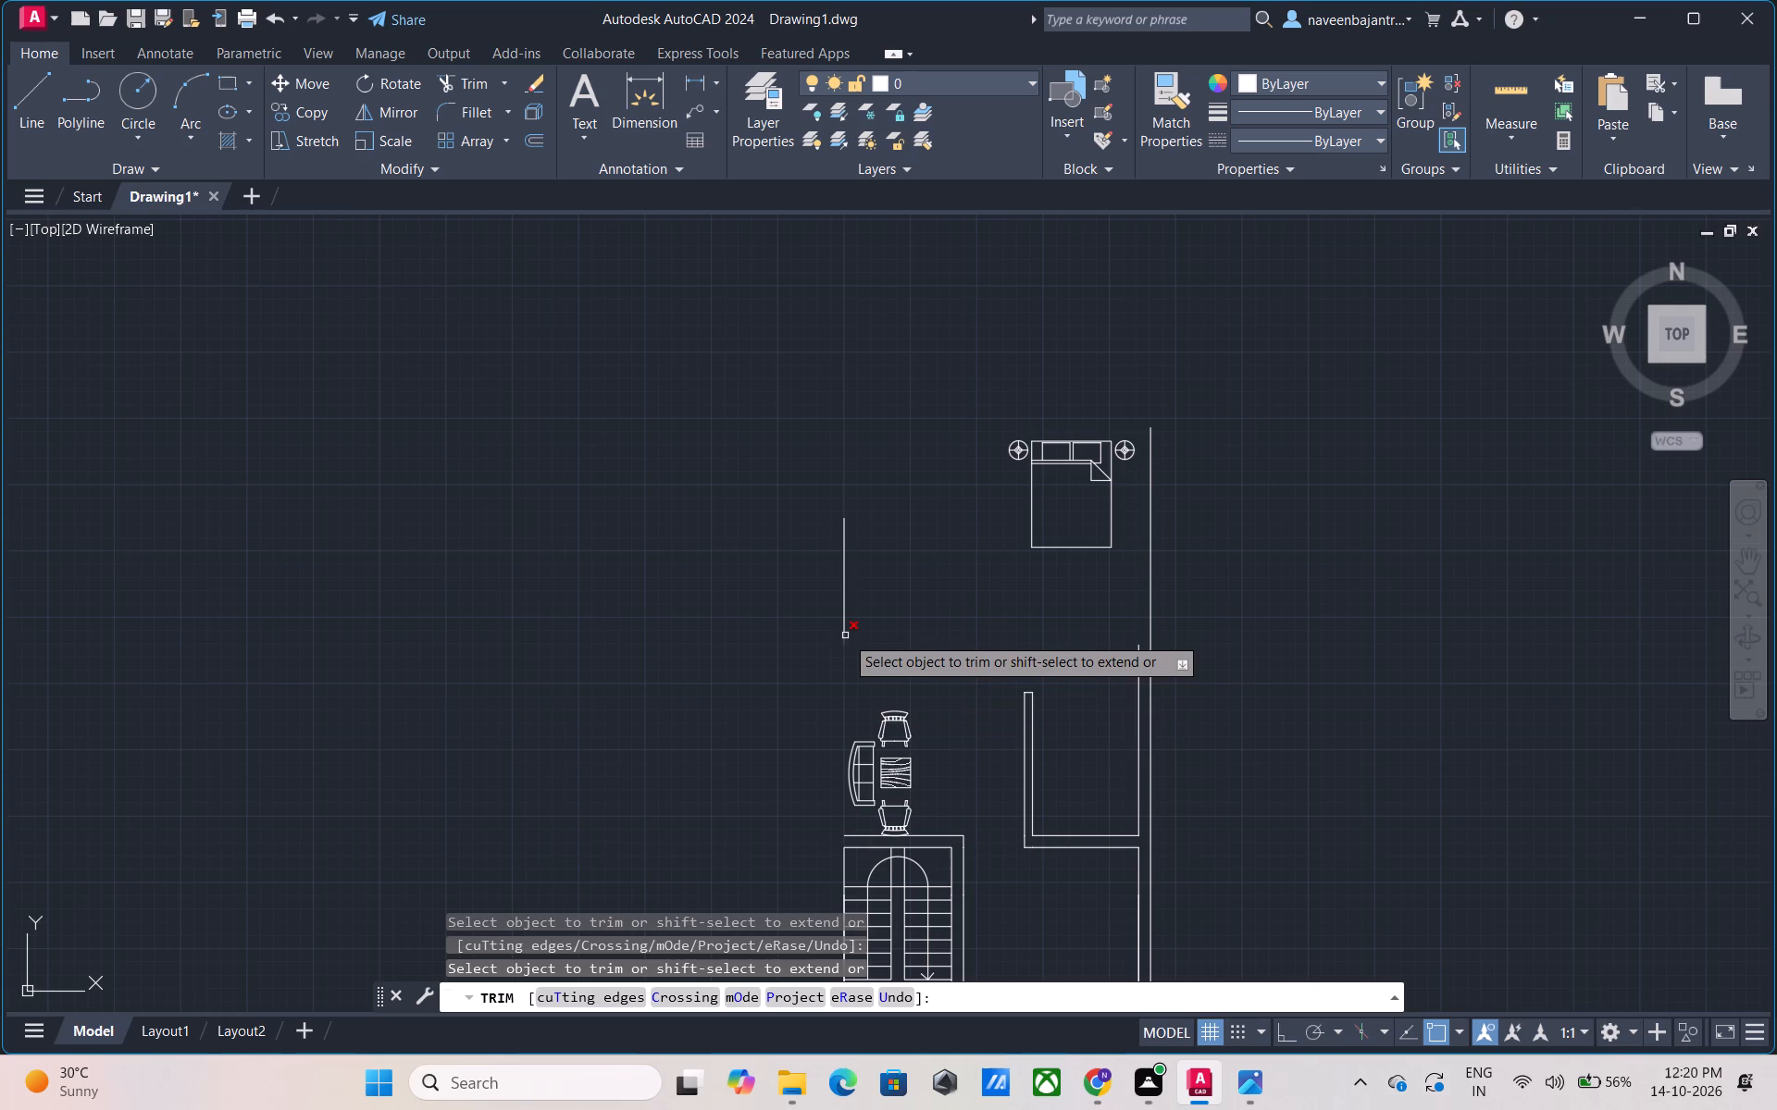
click(845, 635)
click(842, 615)
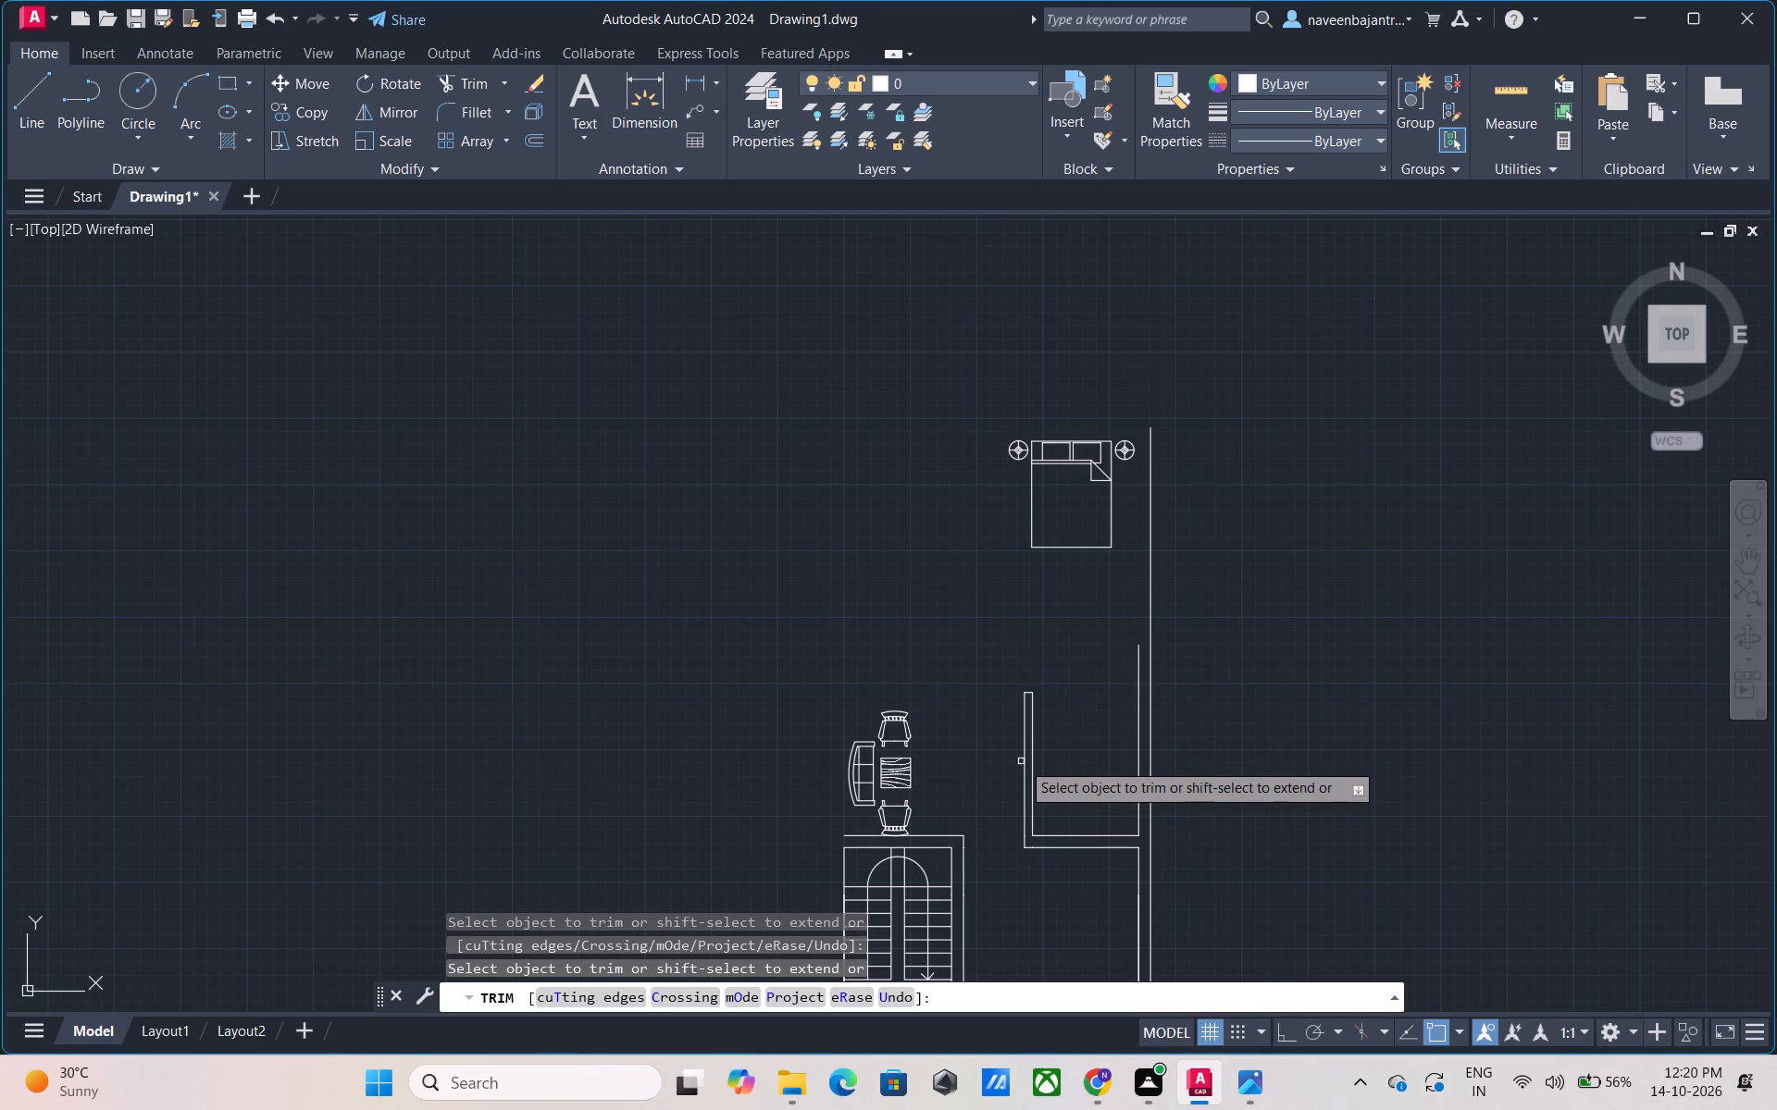
Trim away both lines and the end cap of the L-shaped kitchen partition wall.
click(1022, 769)
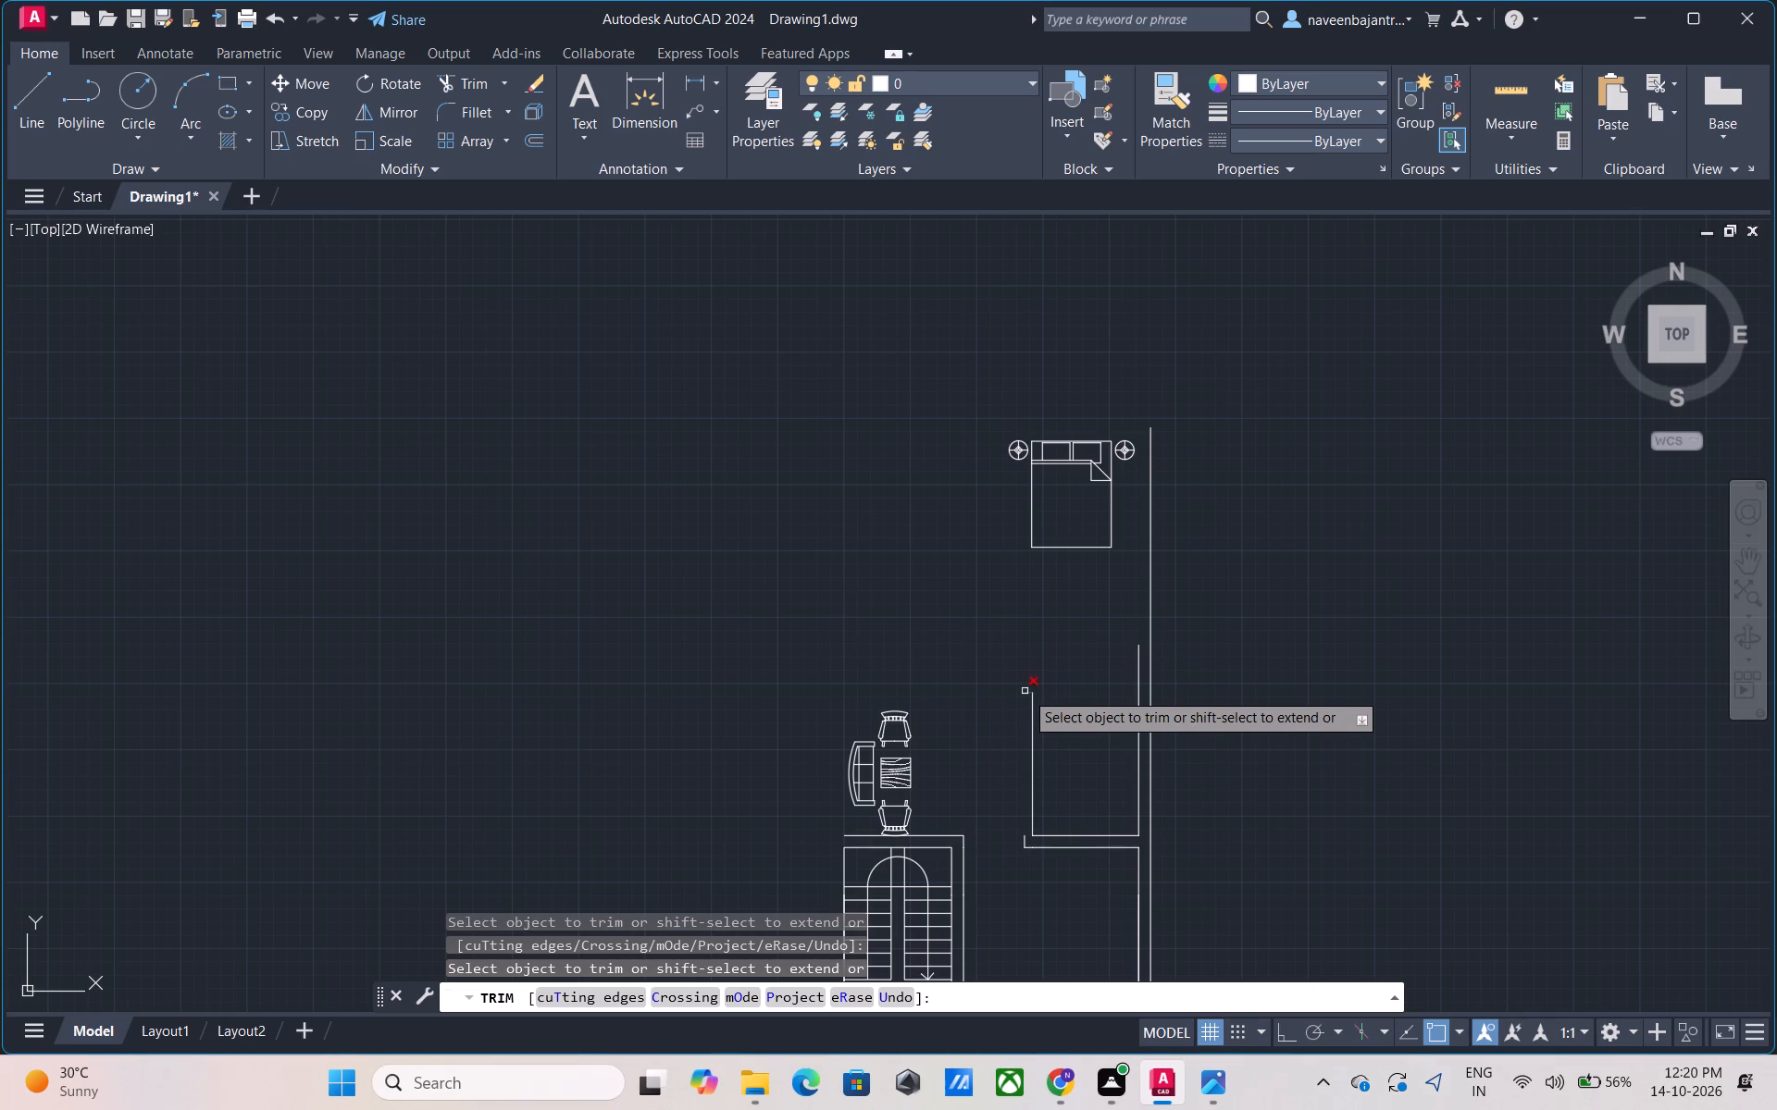
click(1025, 691)
click(1029, 744)
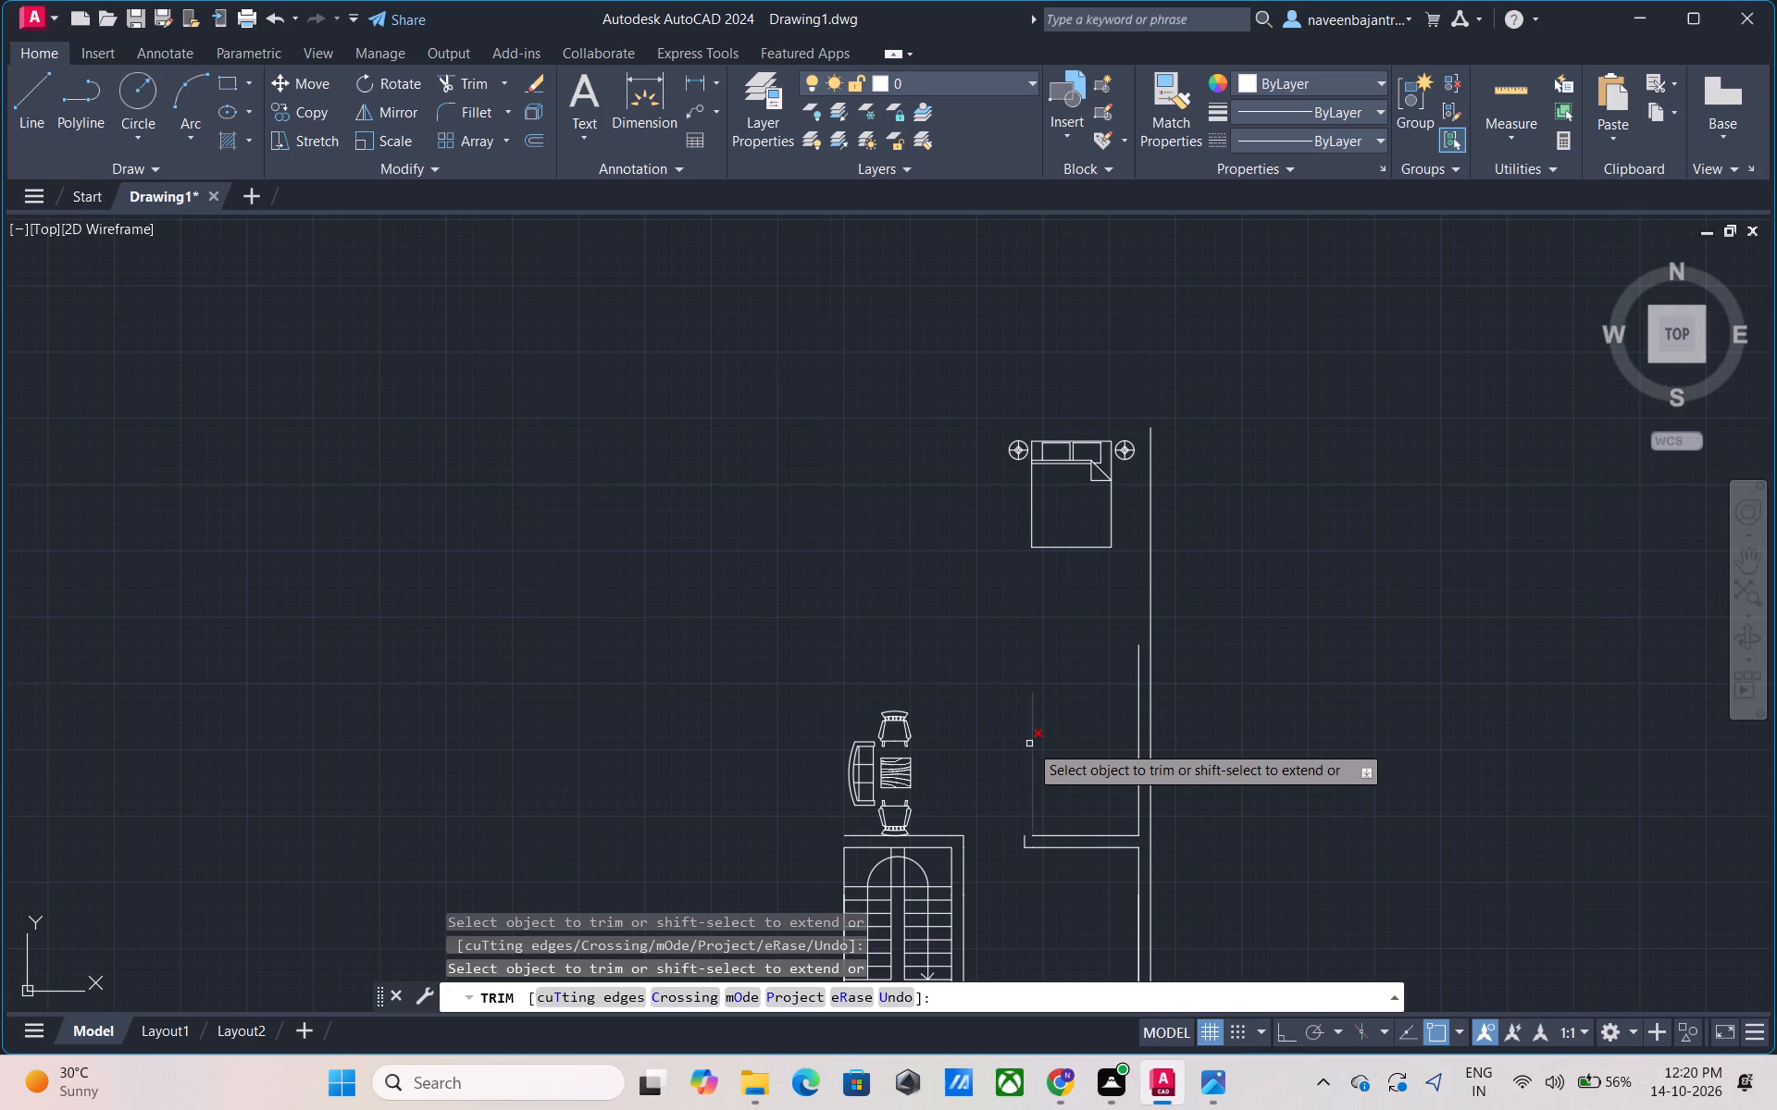
click(1024, 838)
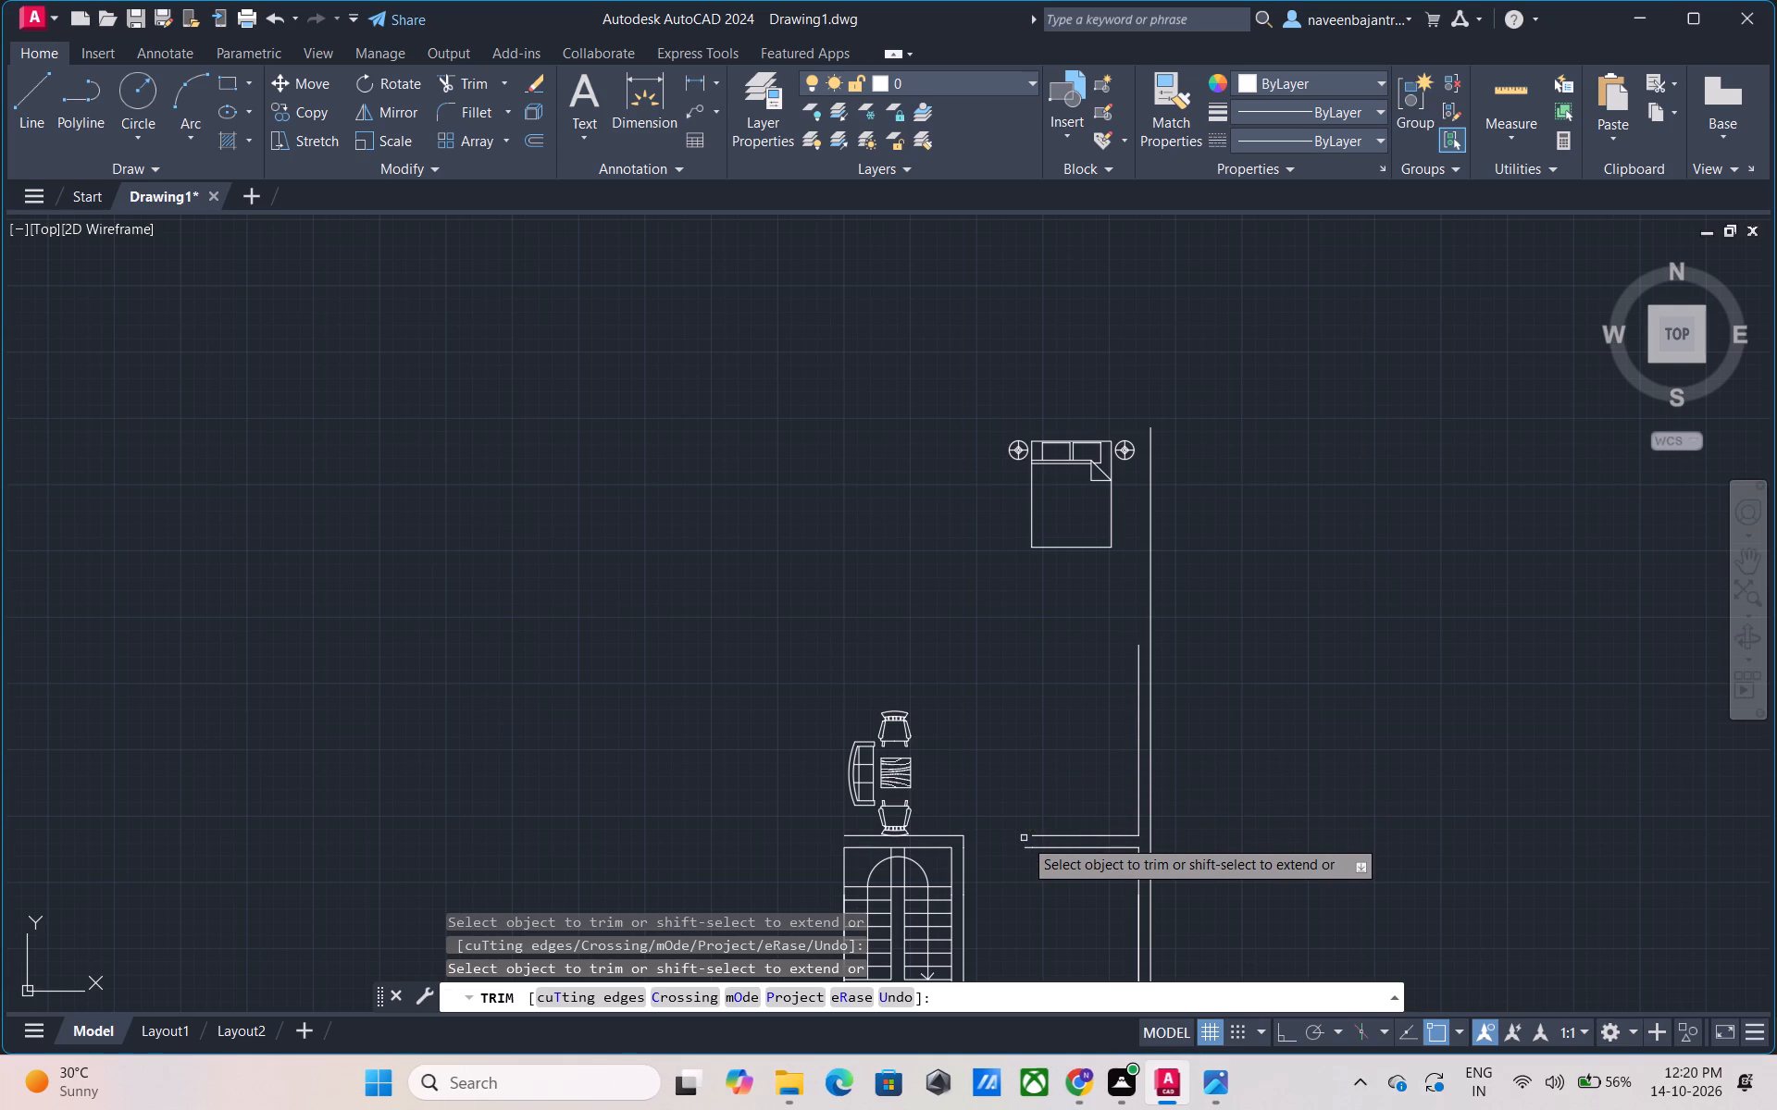
click(1033, 846)
click(1050, 846)
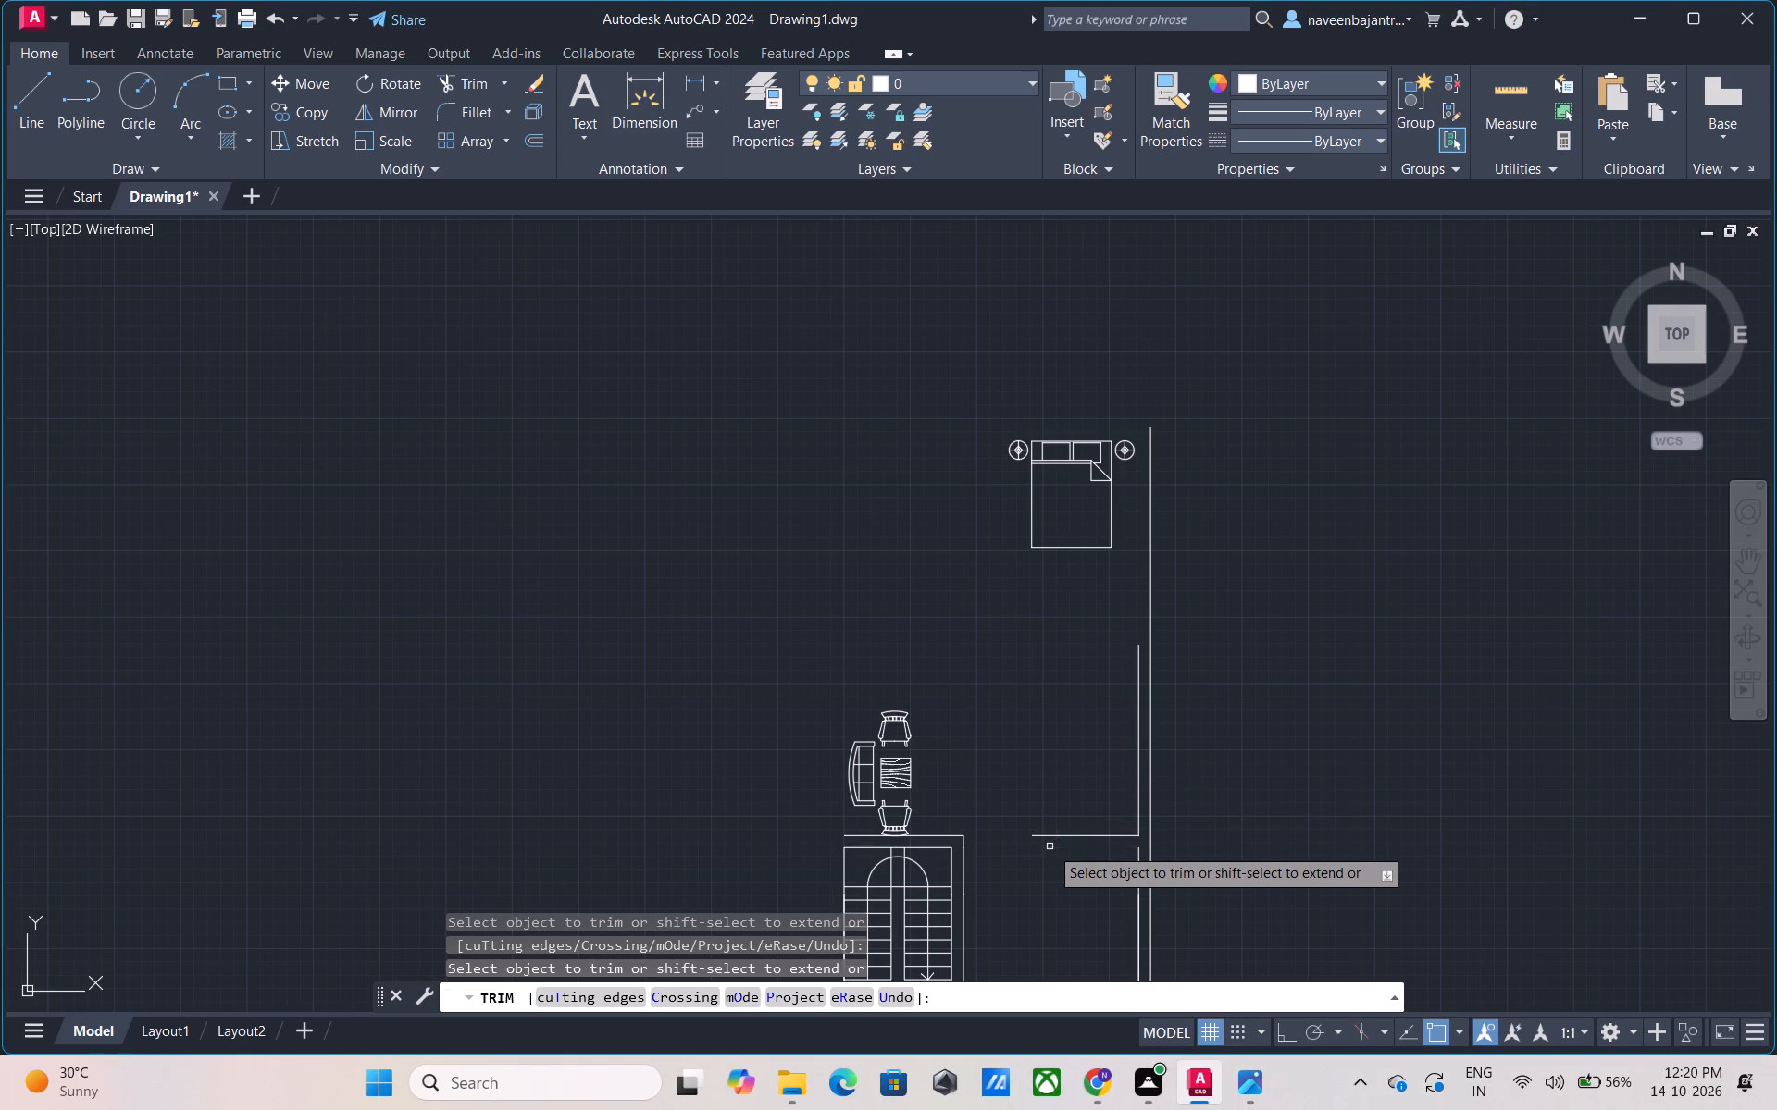
click(1056, 838)
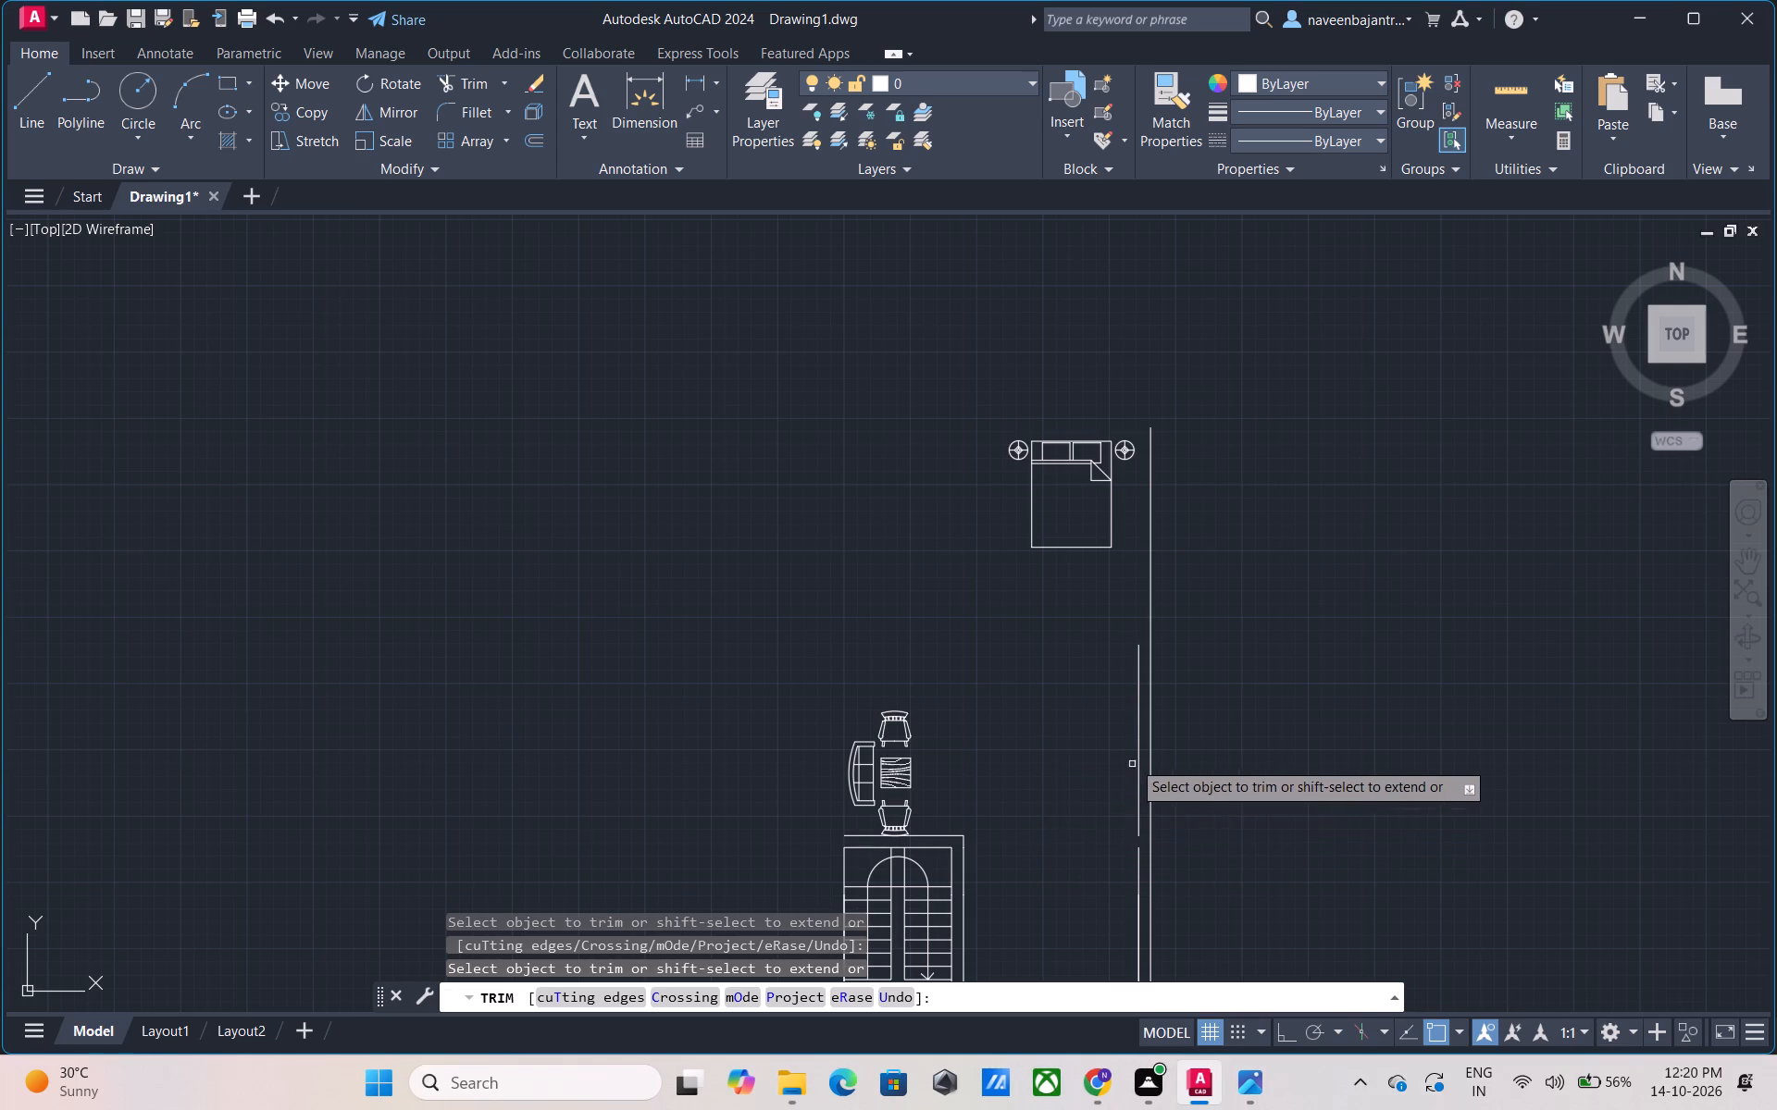
Trim away the remaining lines of the right outer wall, down to the short stub beside the hatched strip in the bottom wall.
click(1149, 574)
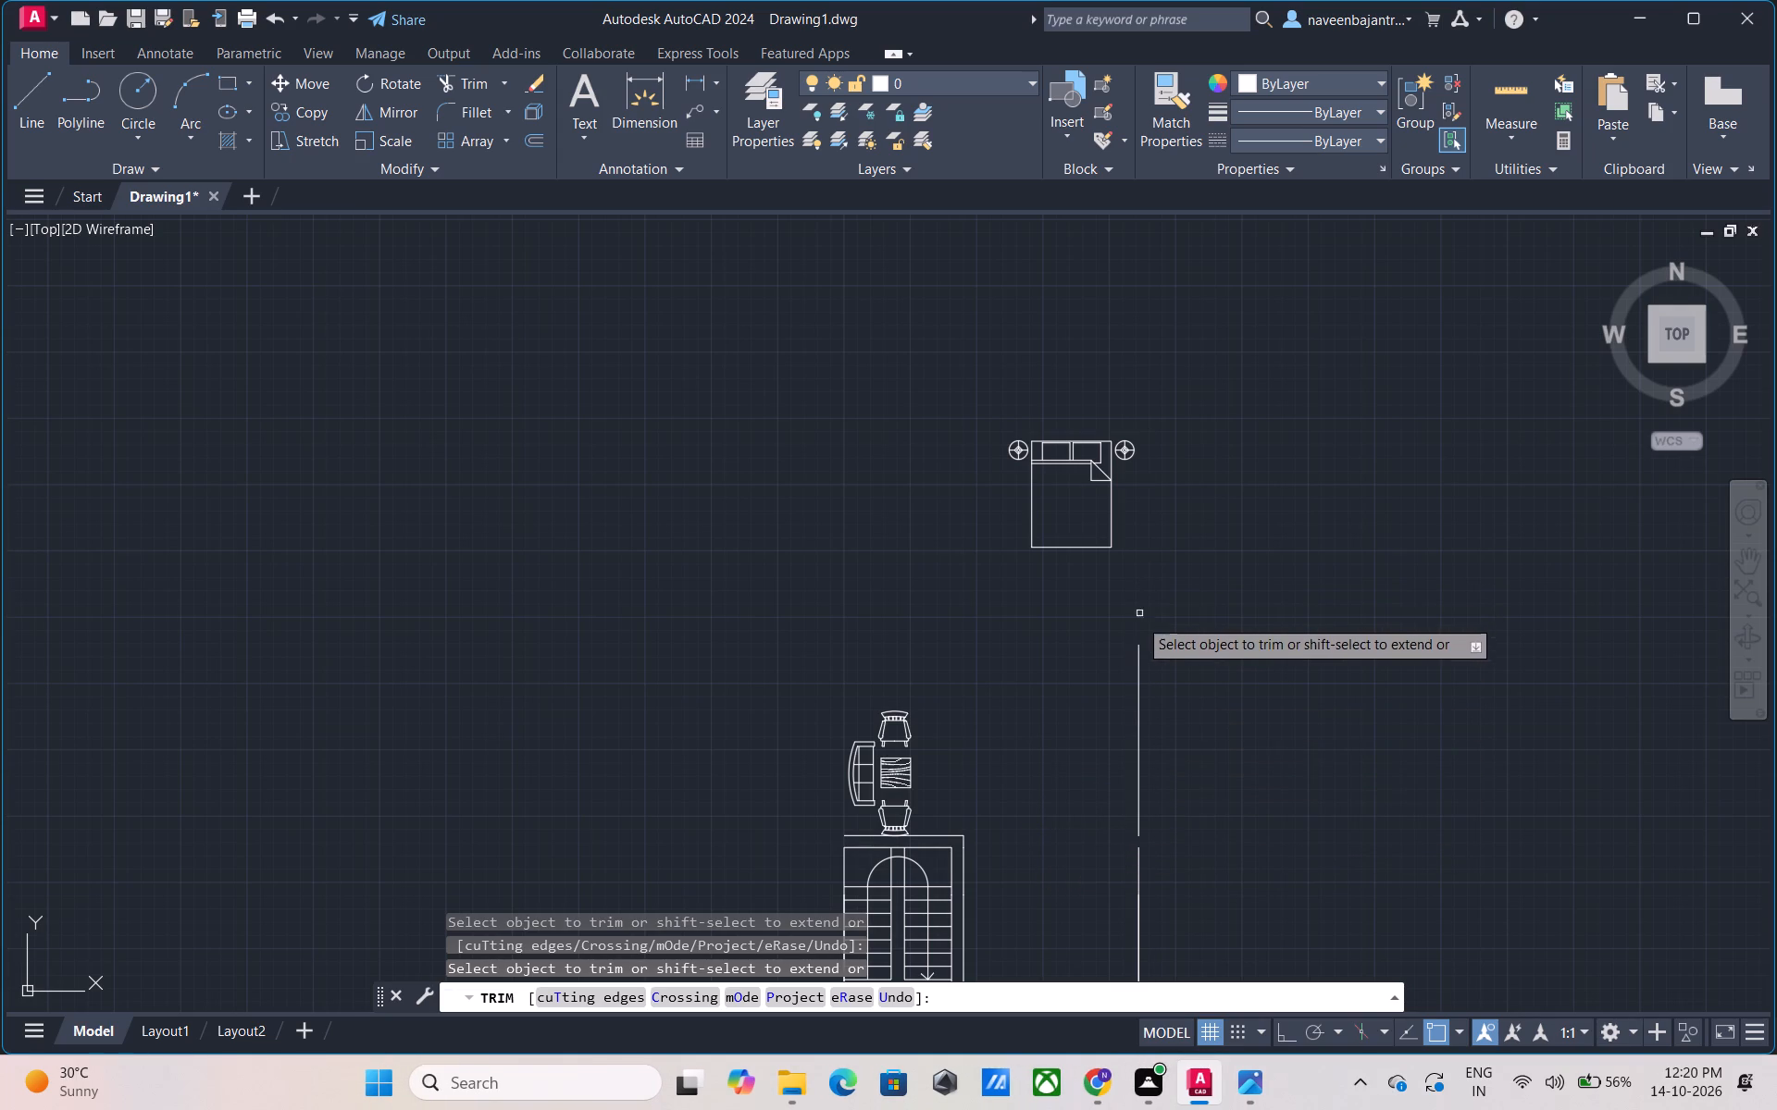
click(1137, 734)
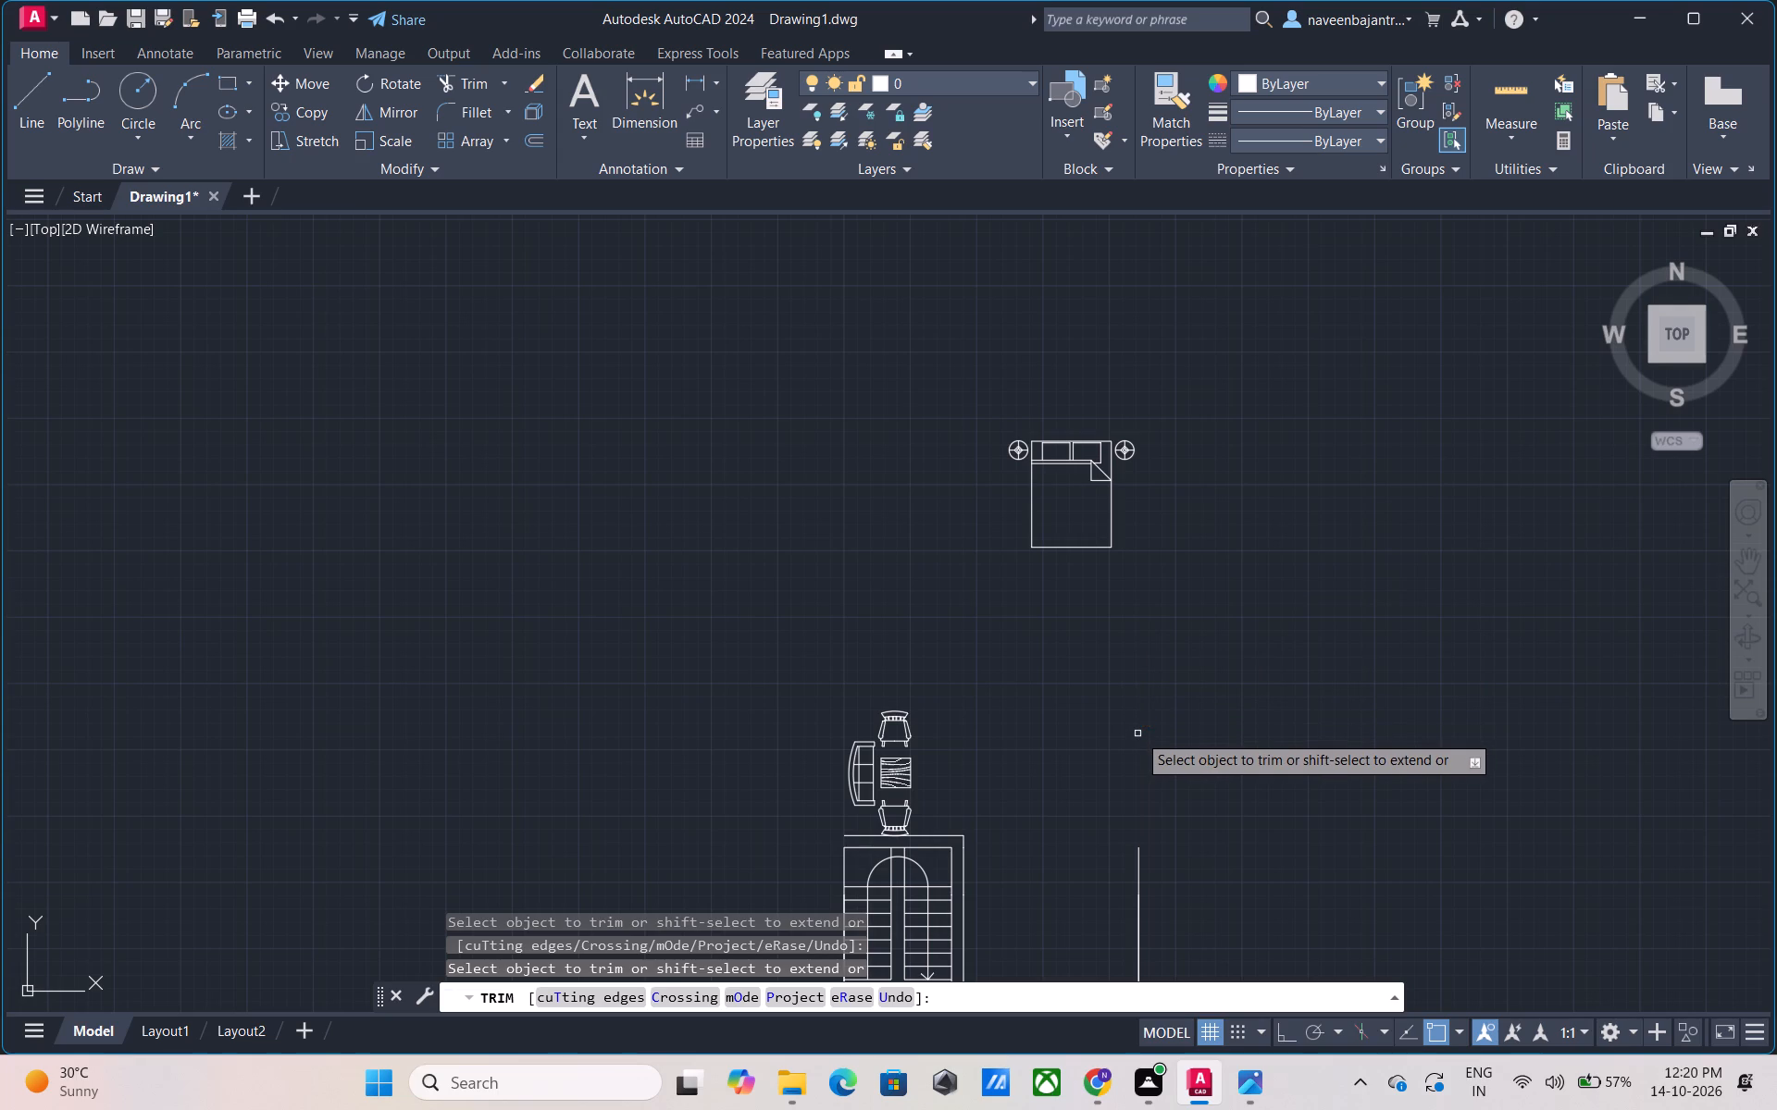
scroll(1137, 734, down, 3)
scroll(1139, 795, up, 3)
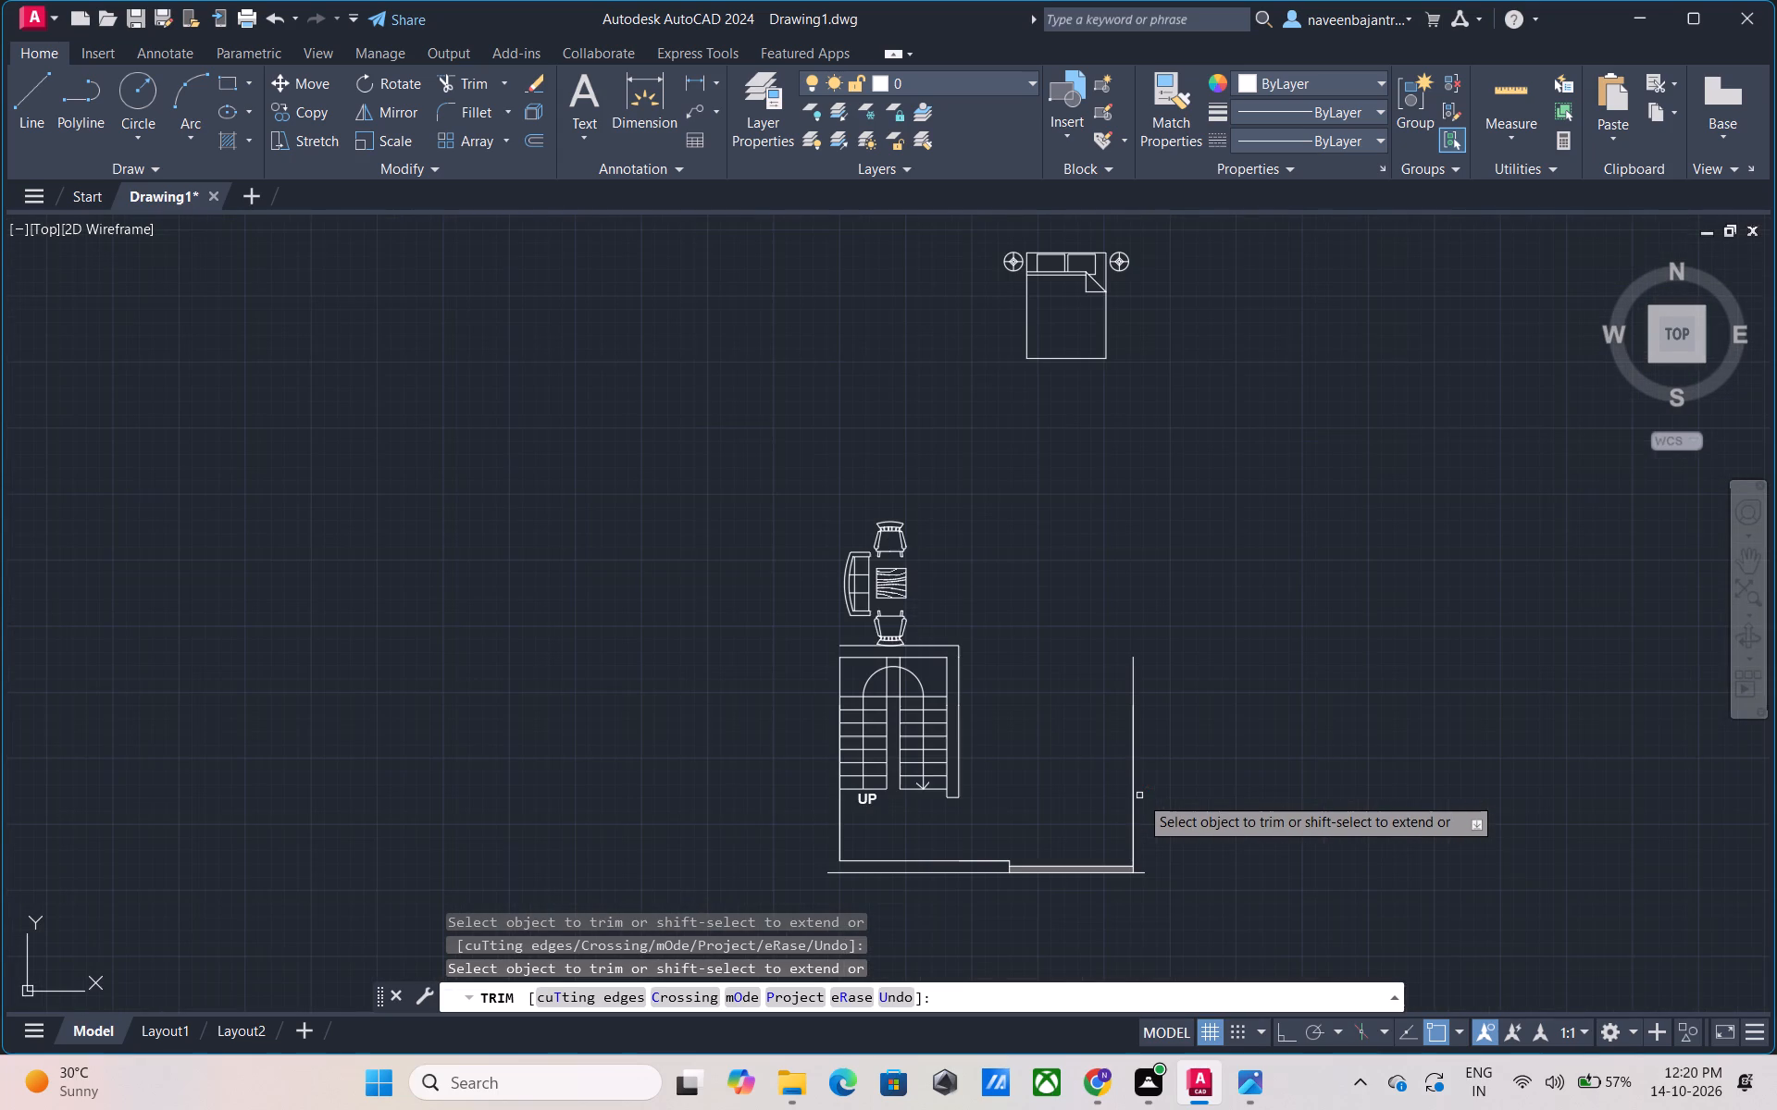
scroll(1139, 795, down, 3)
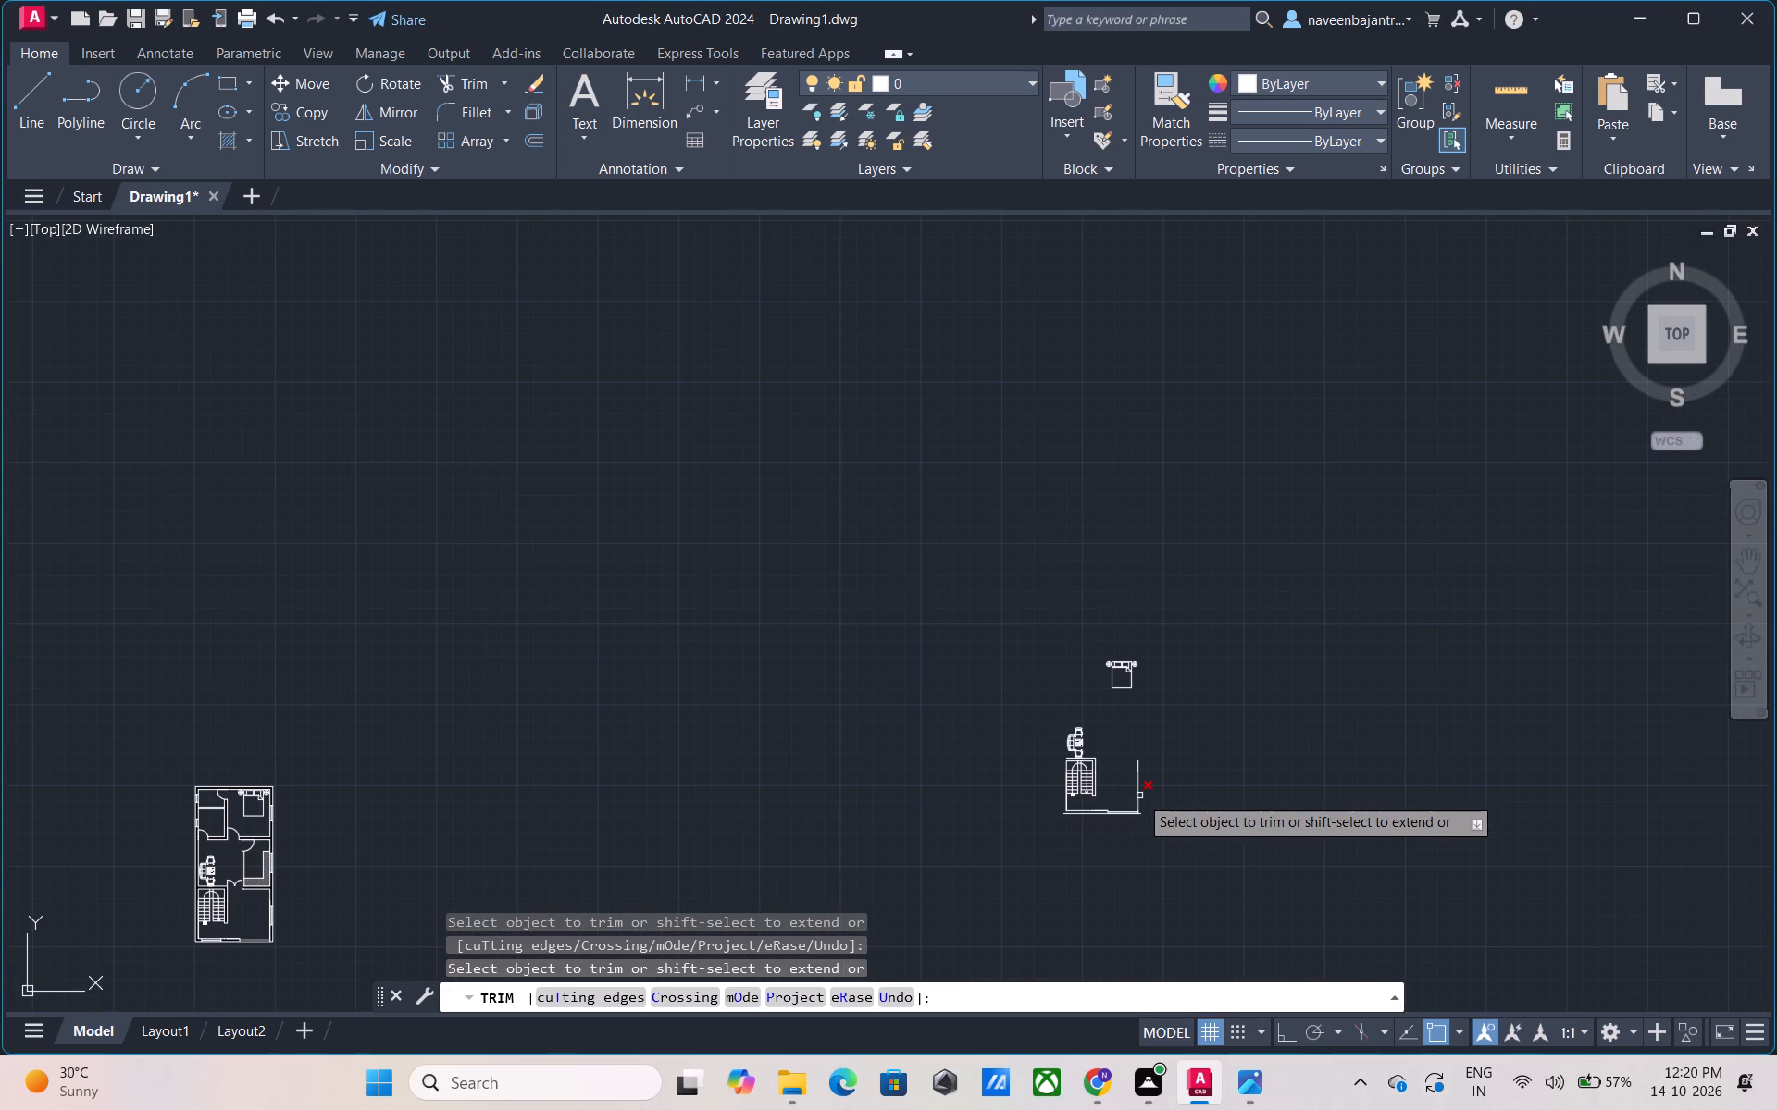
scroll(1139, 795, up, 1)
middle_drag(1146, 798, 1176, 710)
scroll(1176, 710, up, 2)
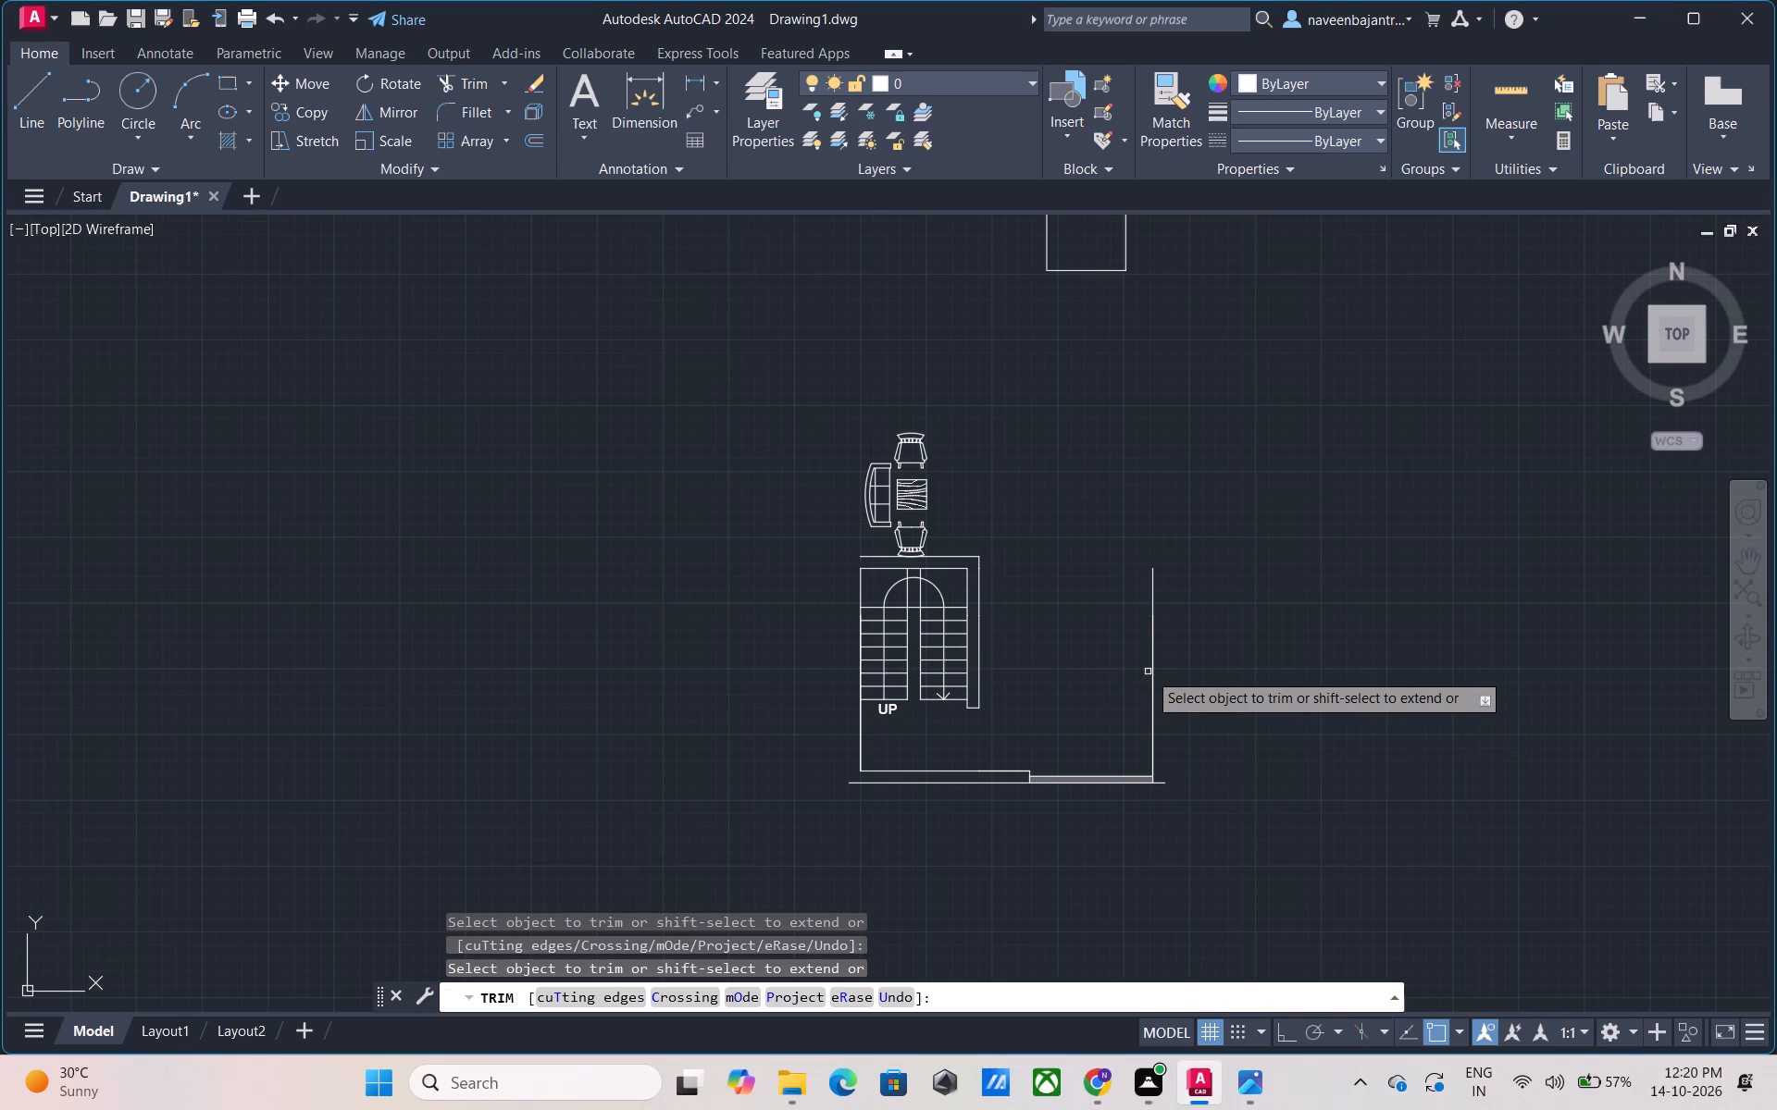
click(1150, 674)
click(1156, 655)
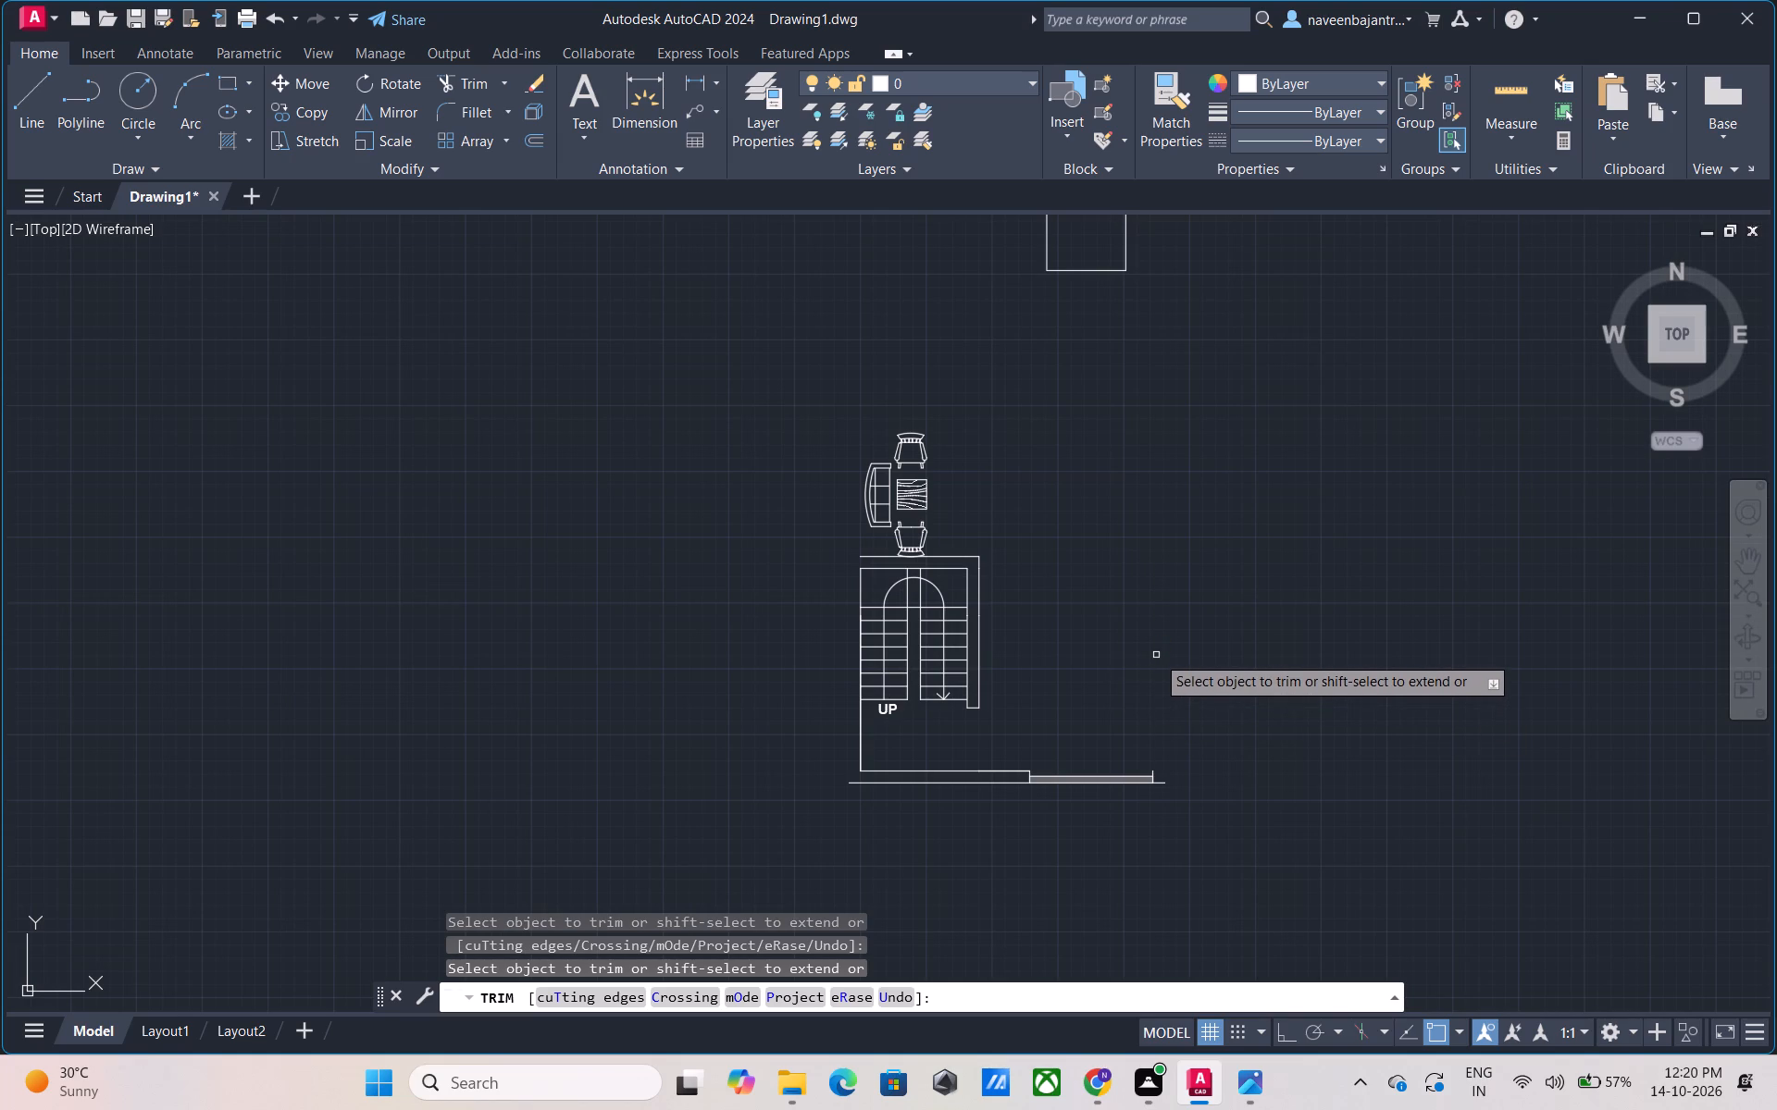
scroll(1143, 776, up, 4)
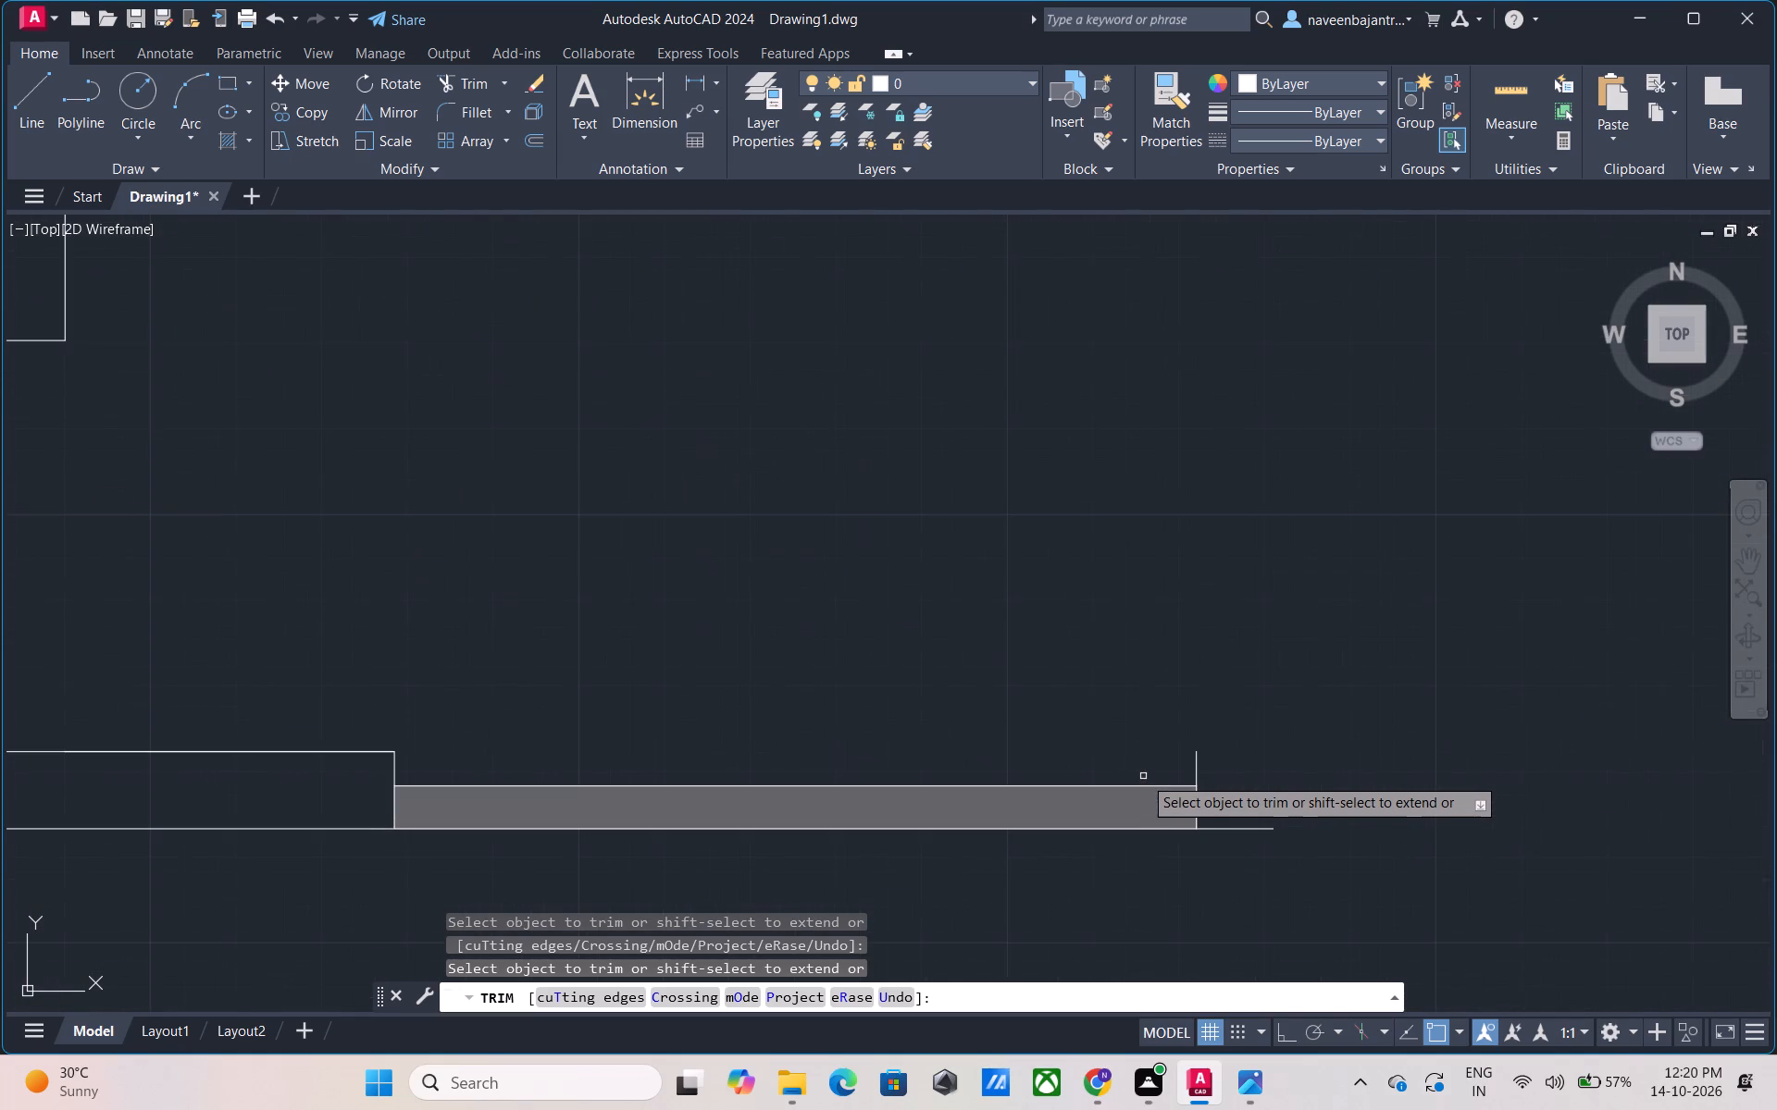
click(1194, 771)
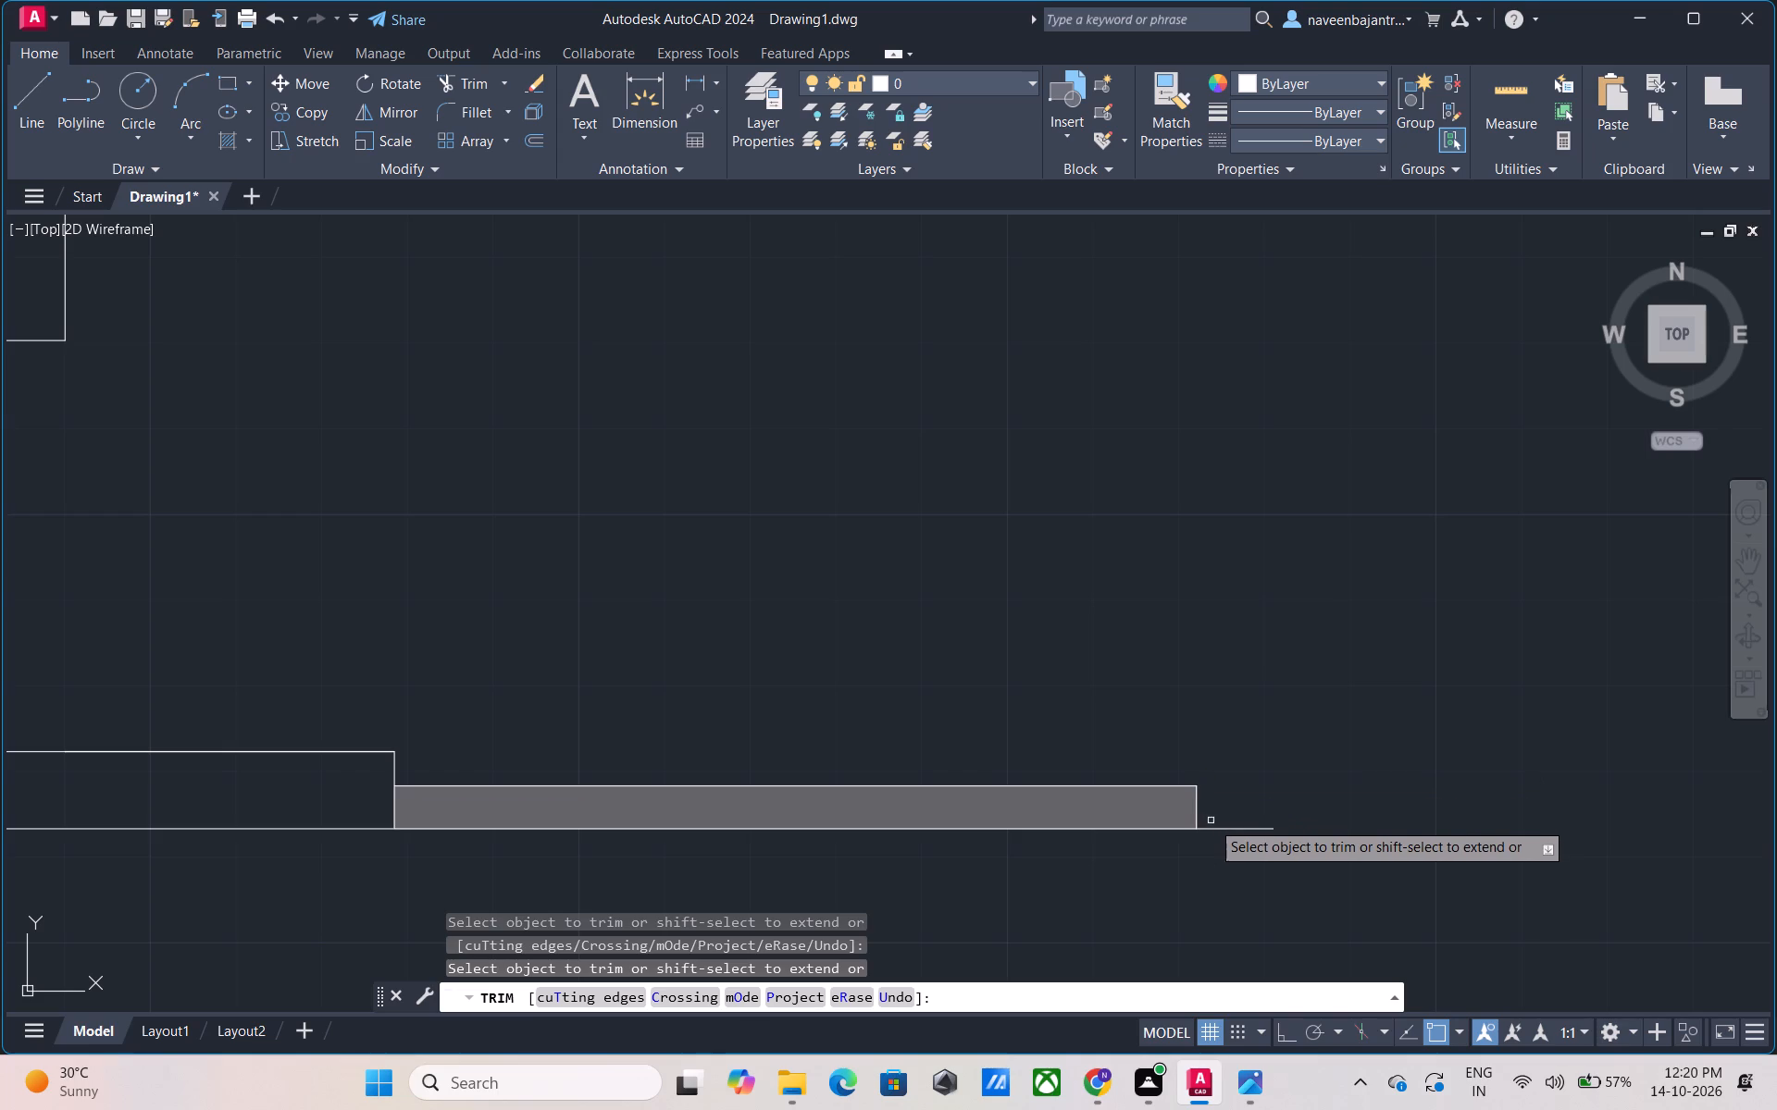
Trim away the bottom outer wall's lines and end cap around the hatched strip, plus the left outer wall lines below the stairs.
click(1212, 826)
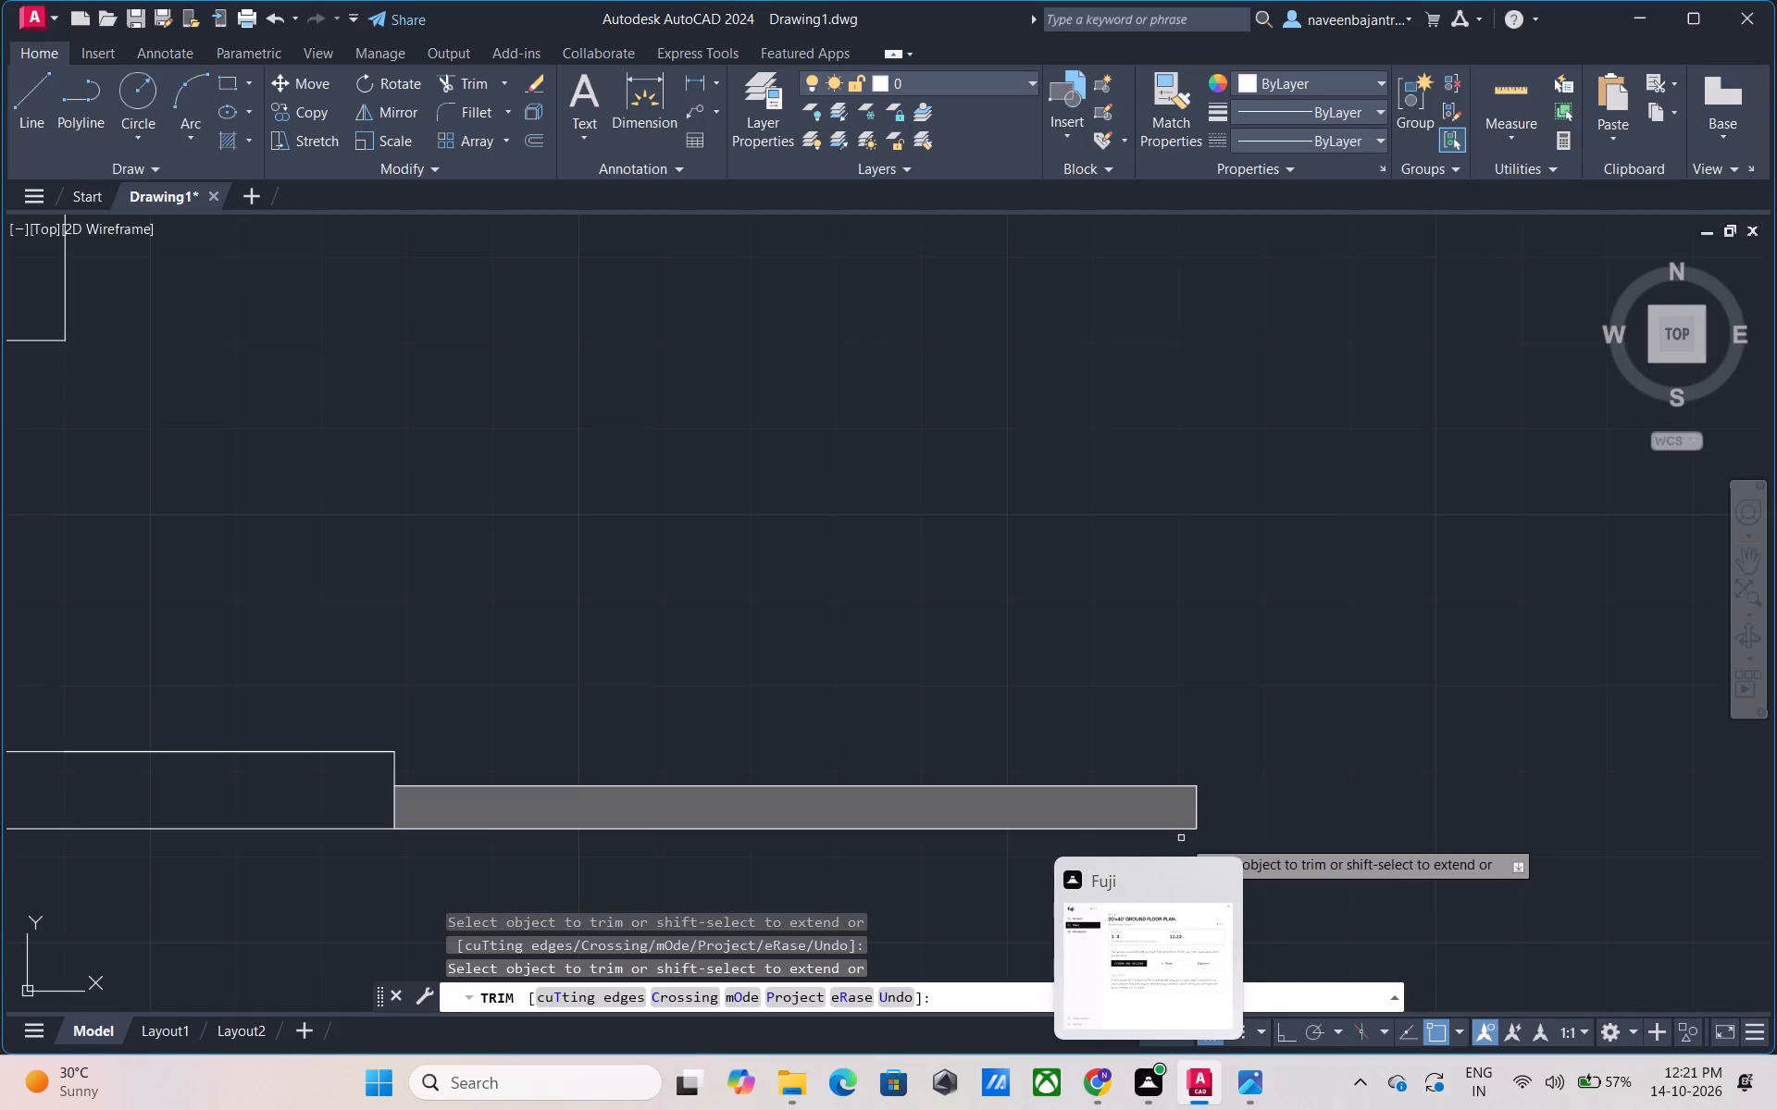
scroll(599, 802, down, 2)
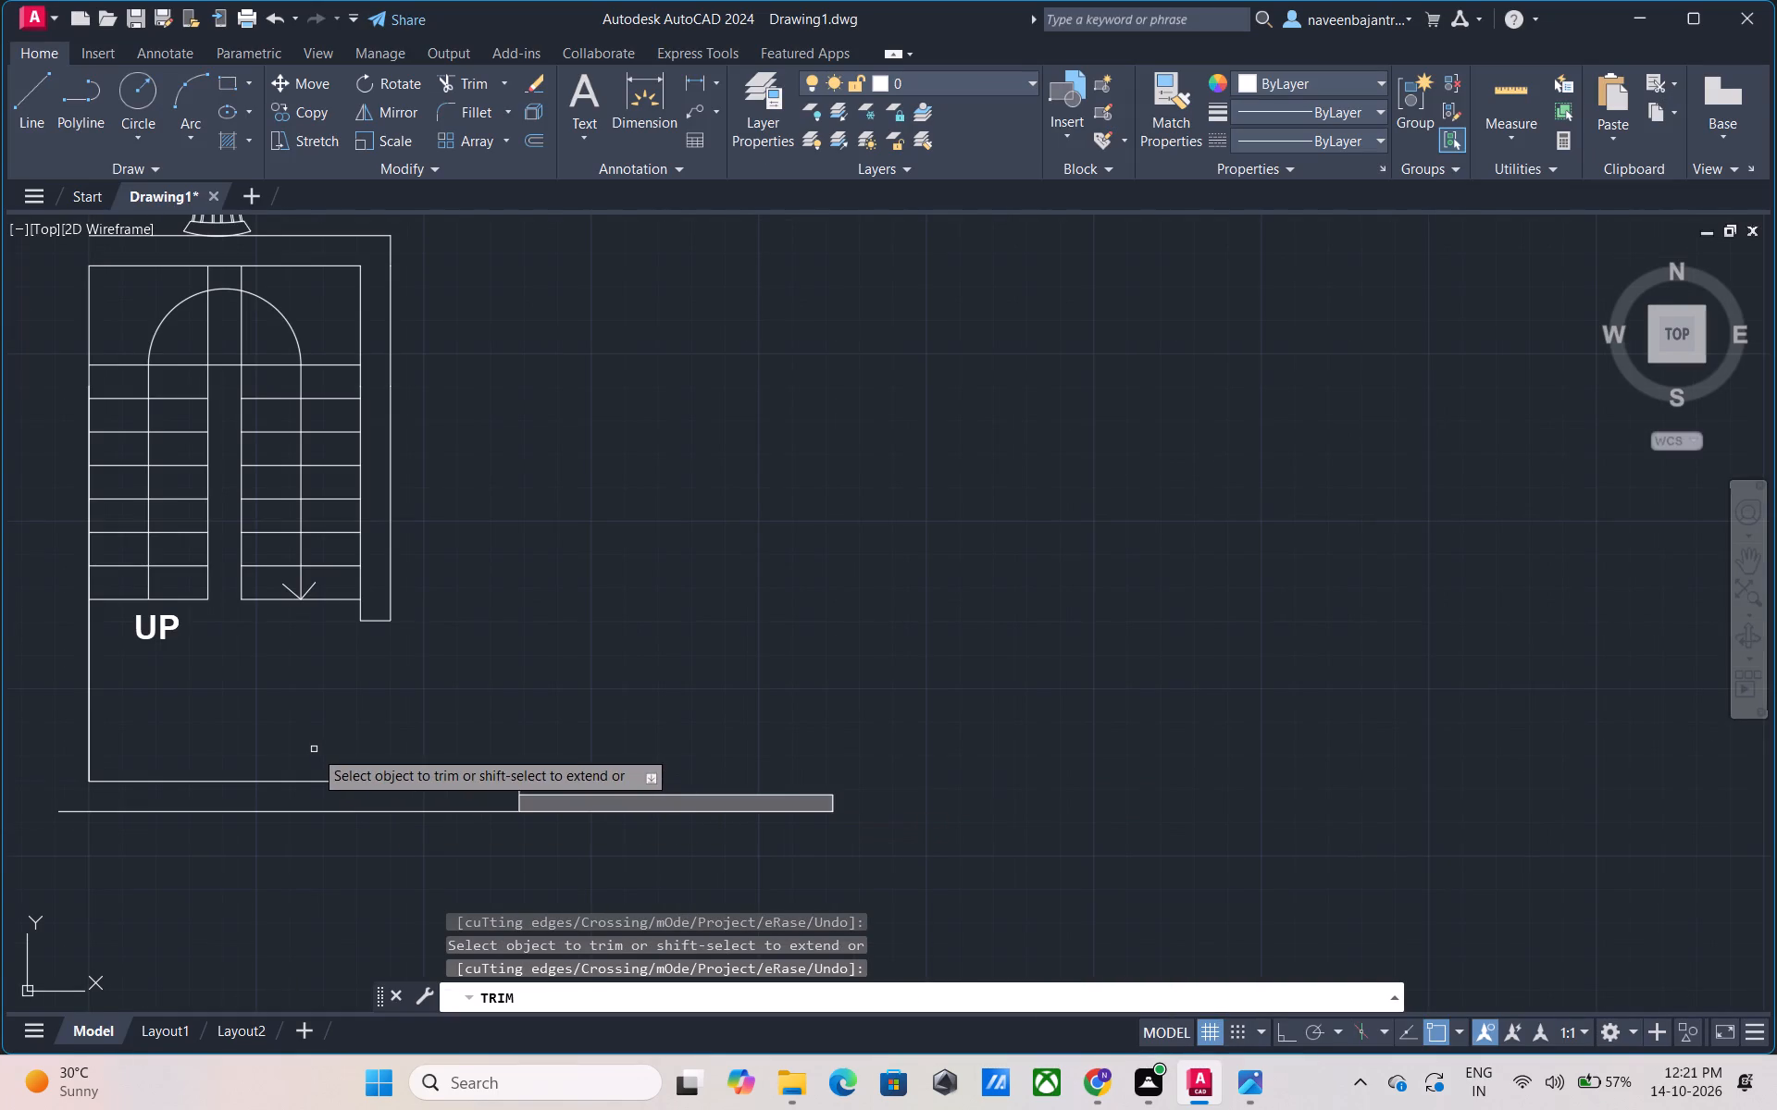
middle_drag(314, 749, 723, 747)
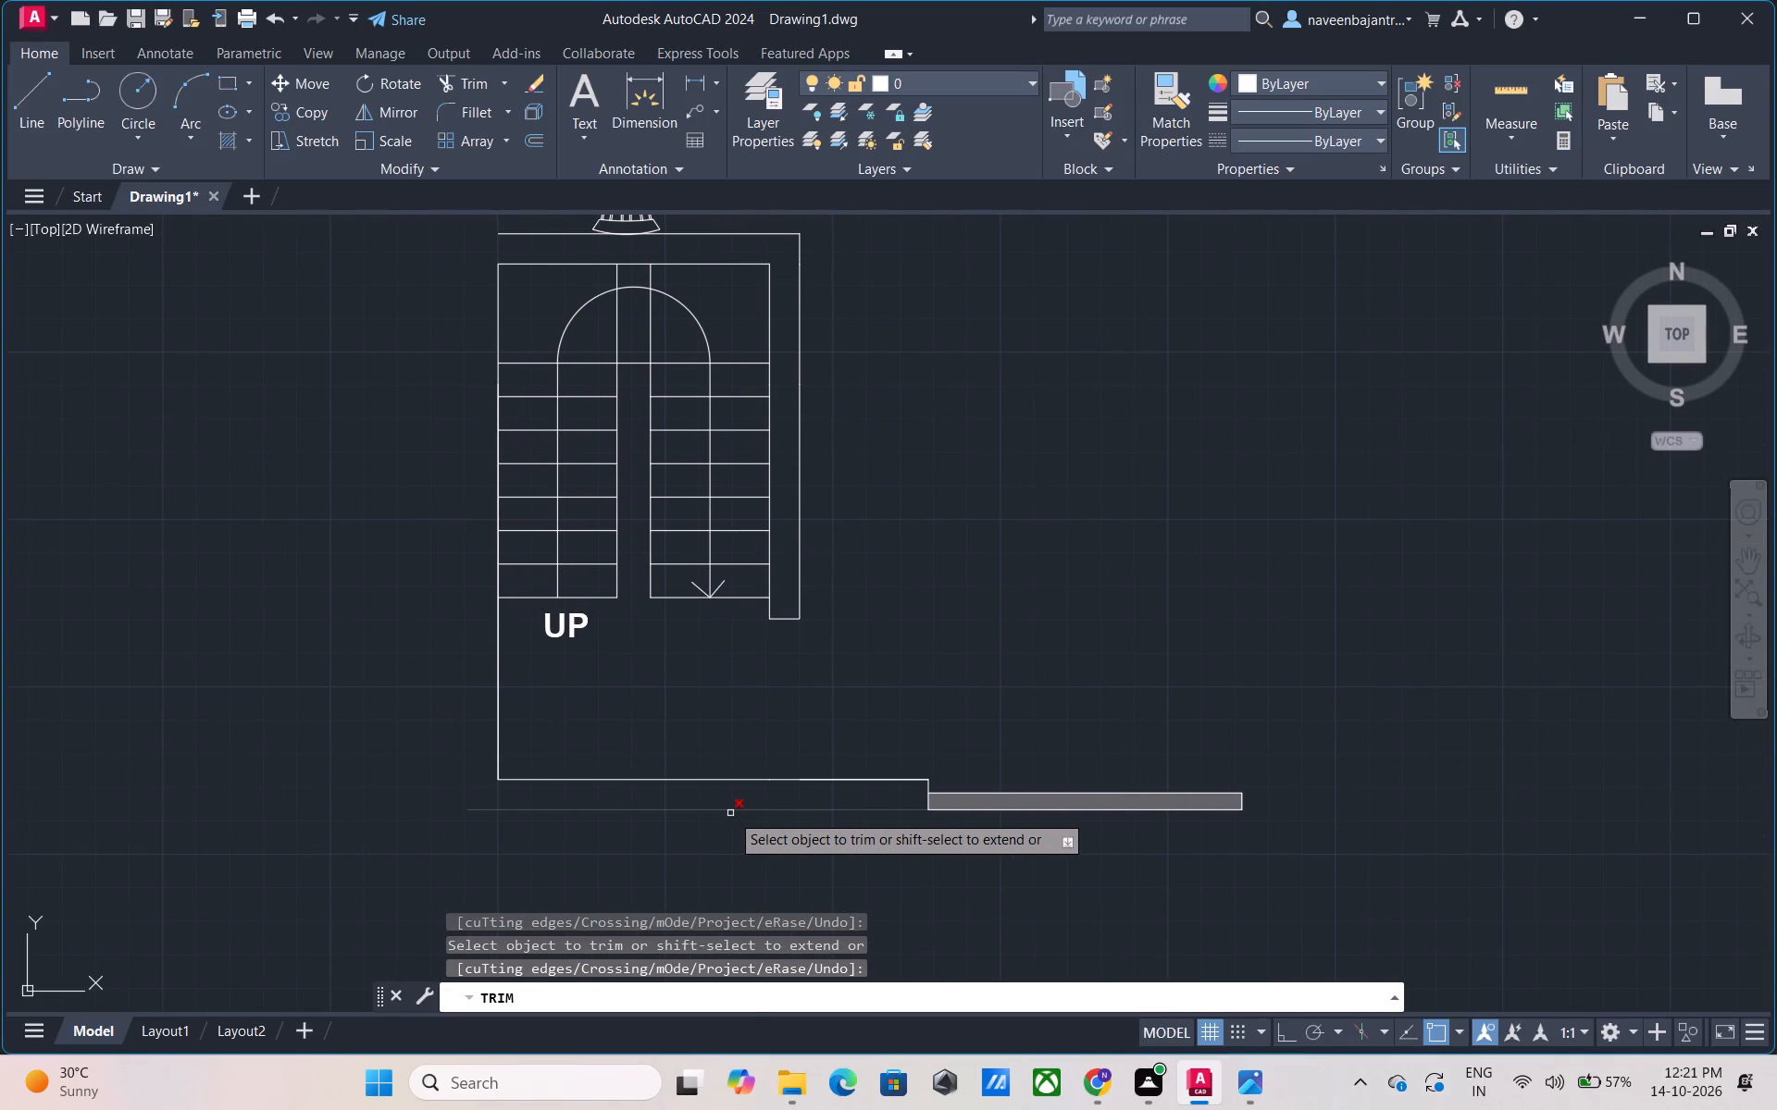
click(730, 813)
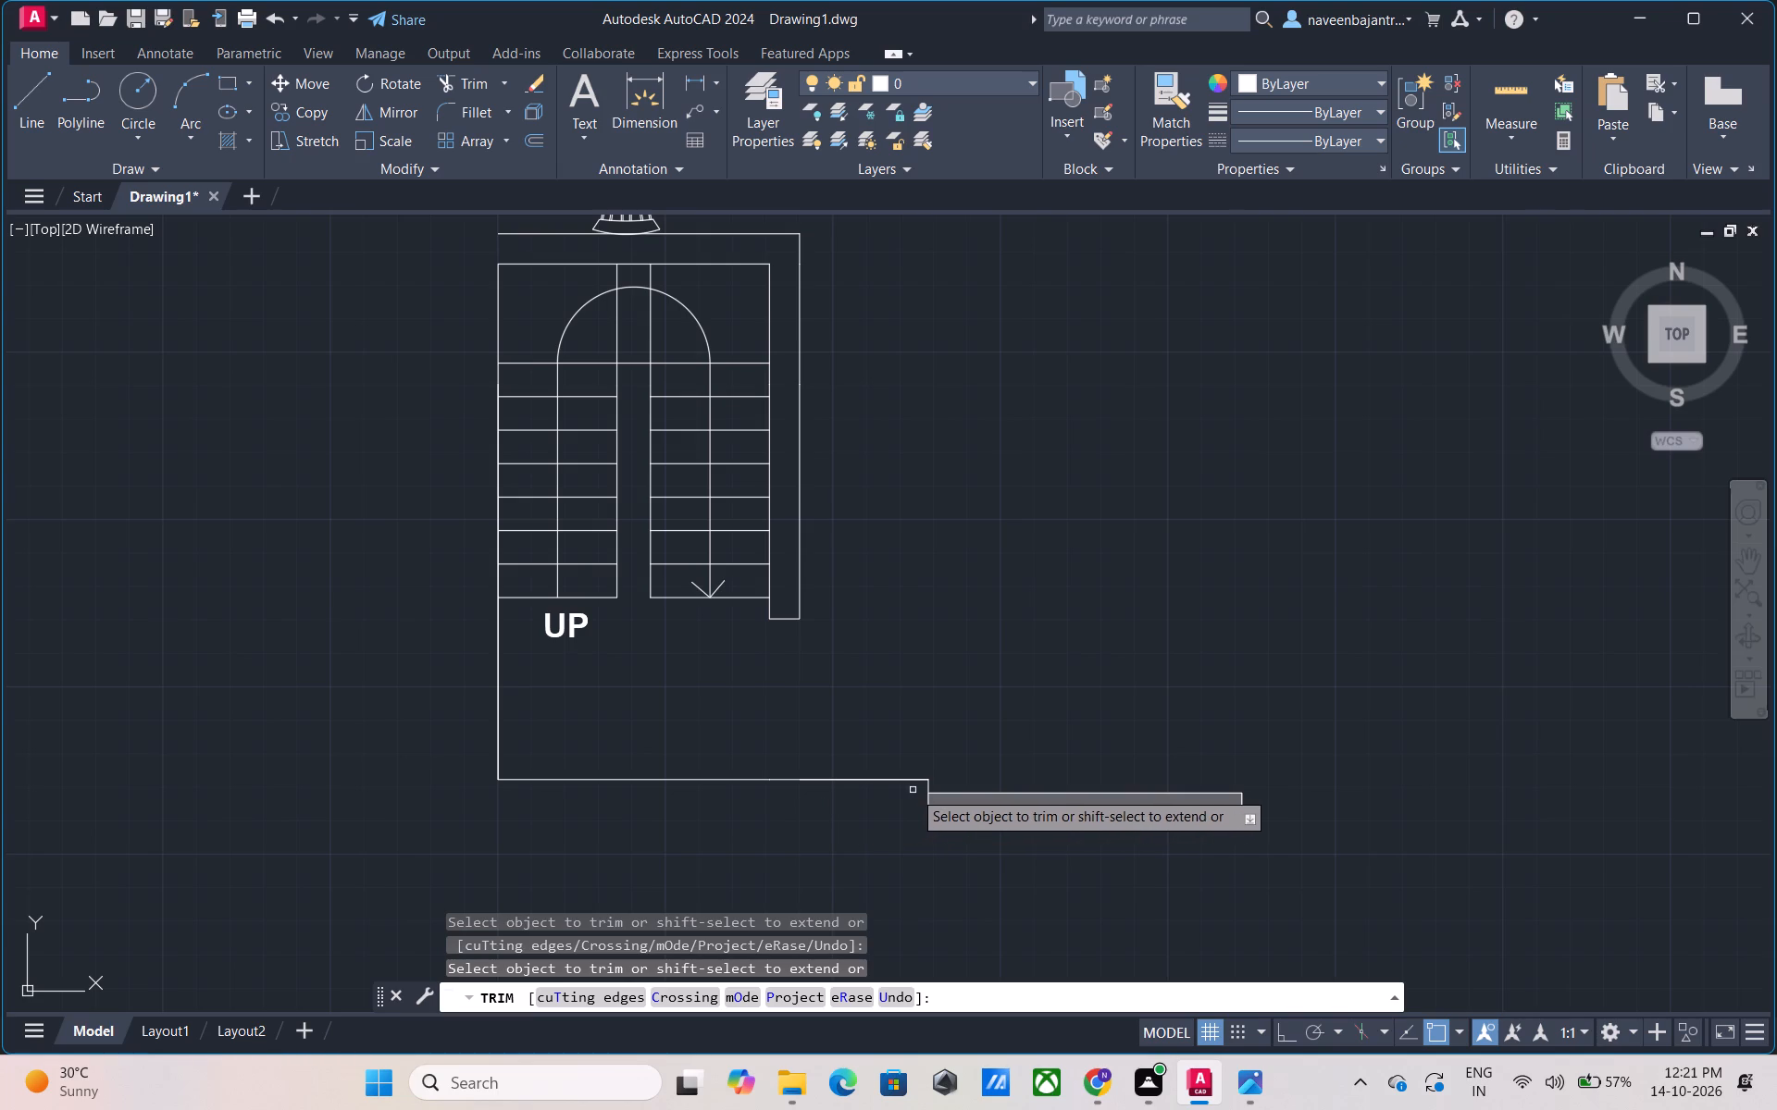
click(926, 787)
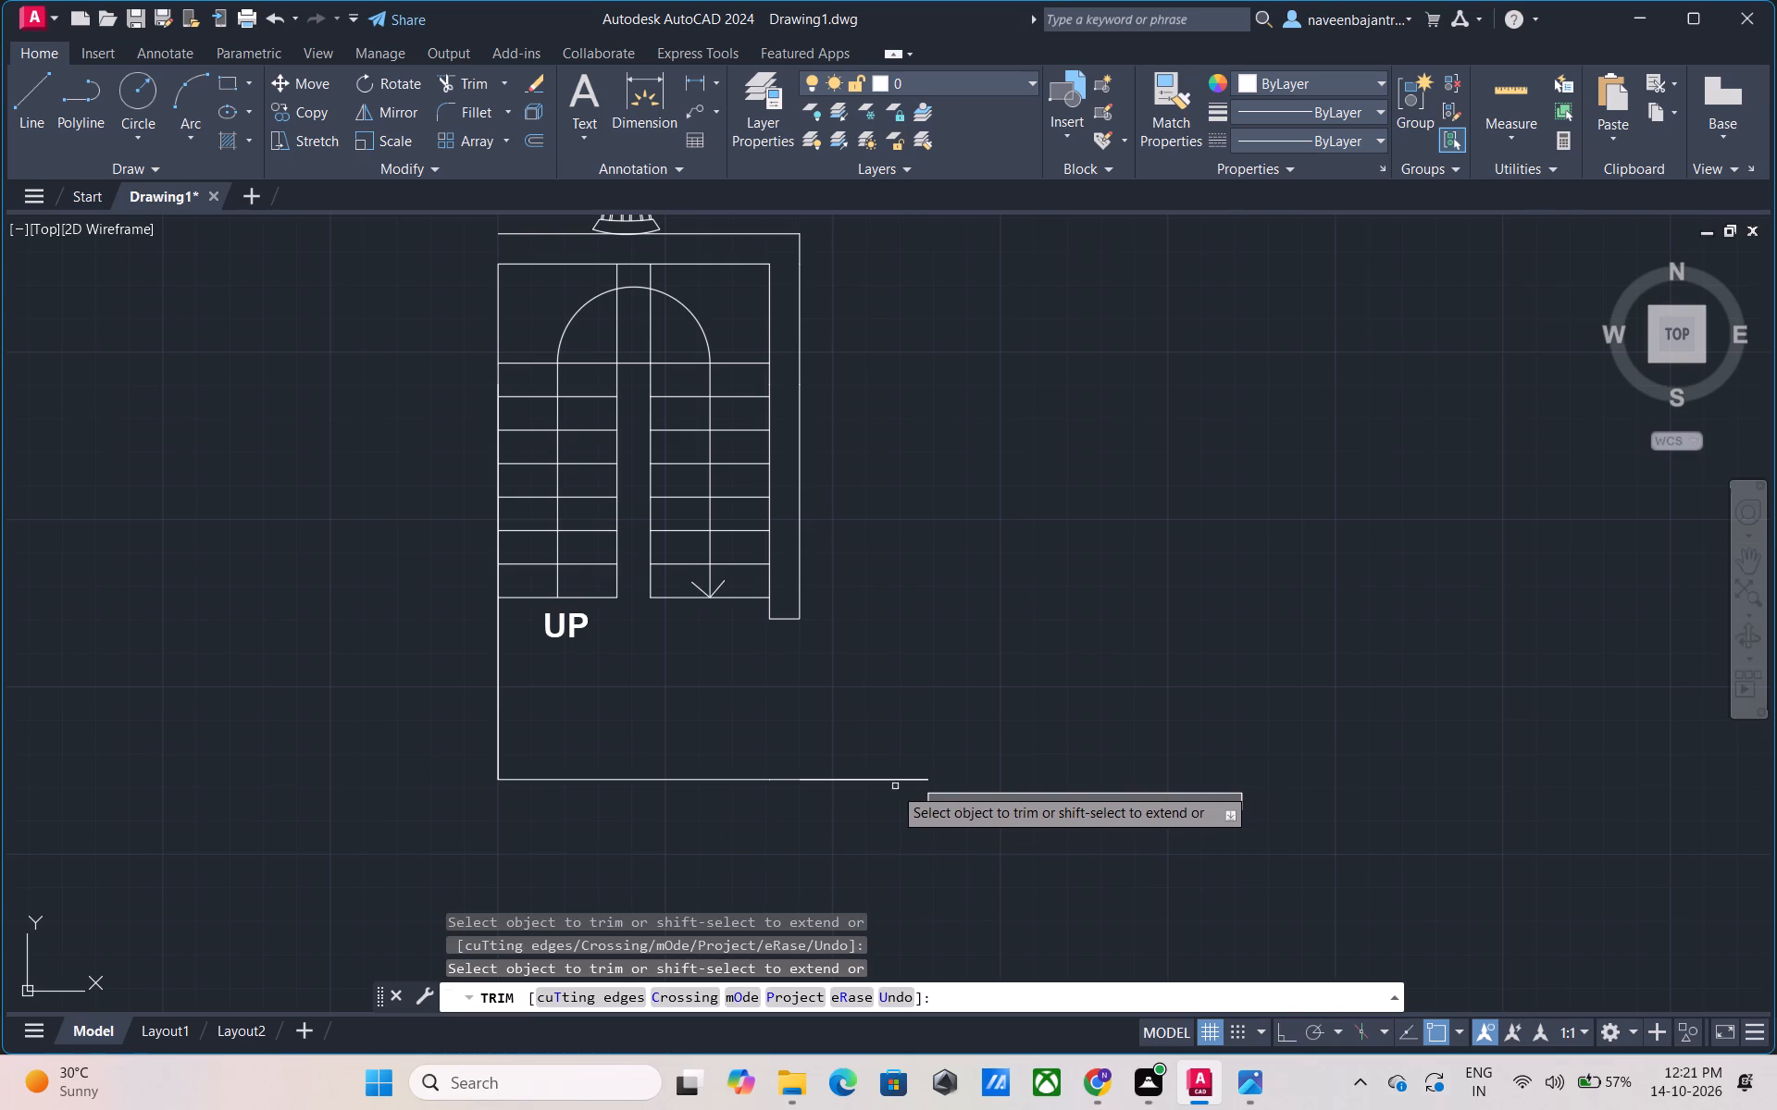
click(765, 782)
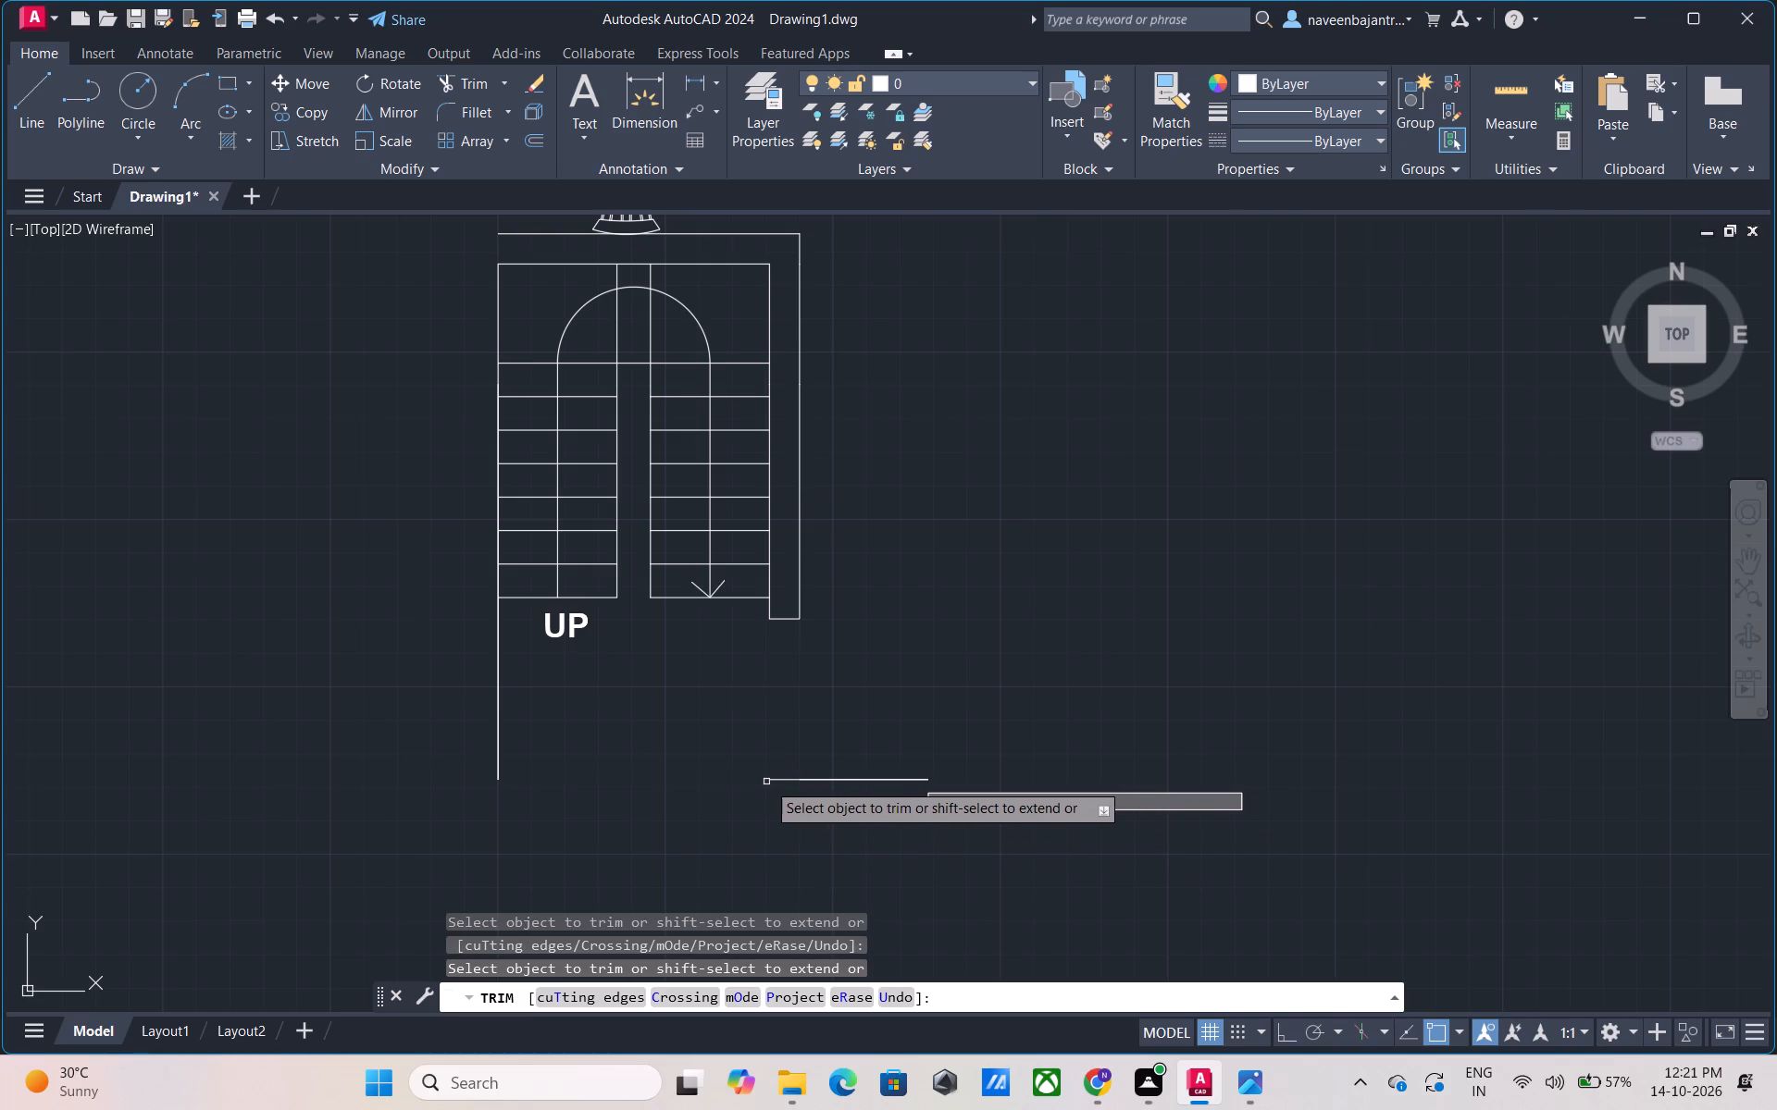
click(826, 783)
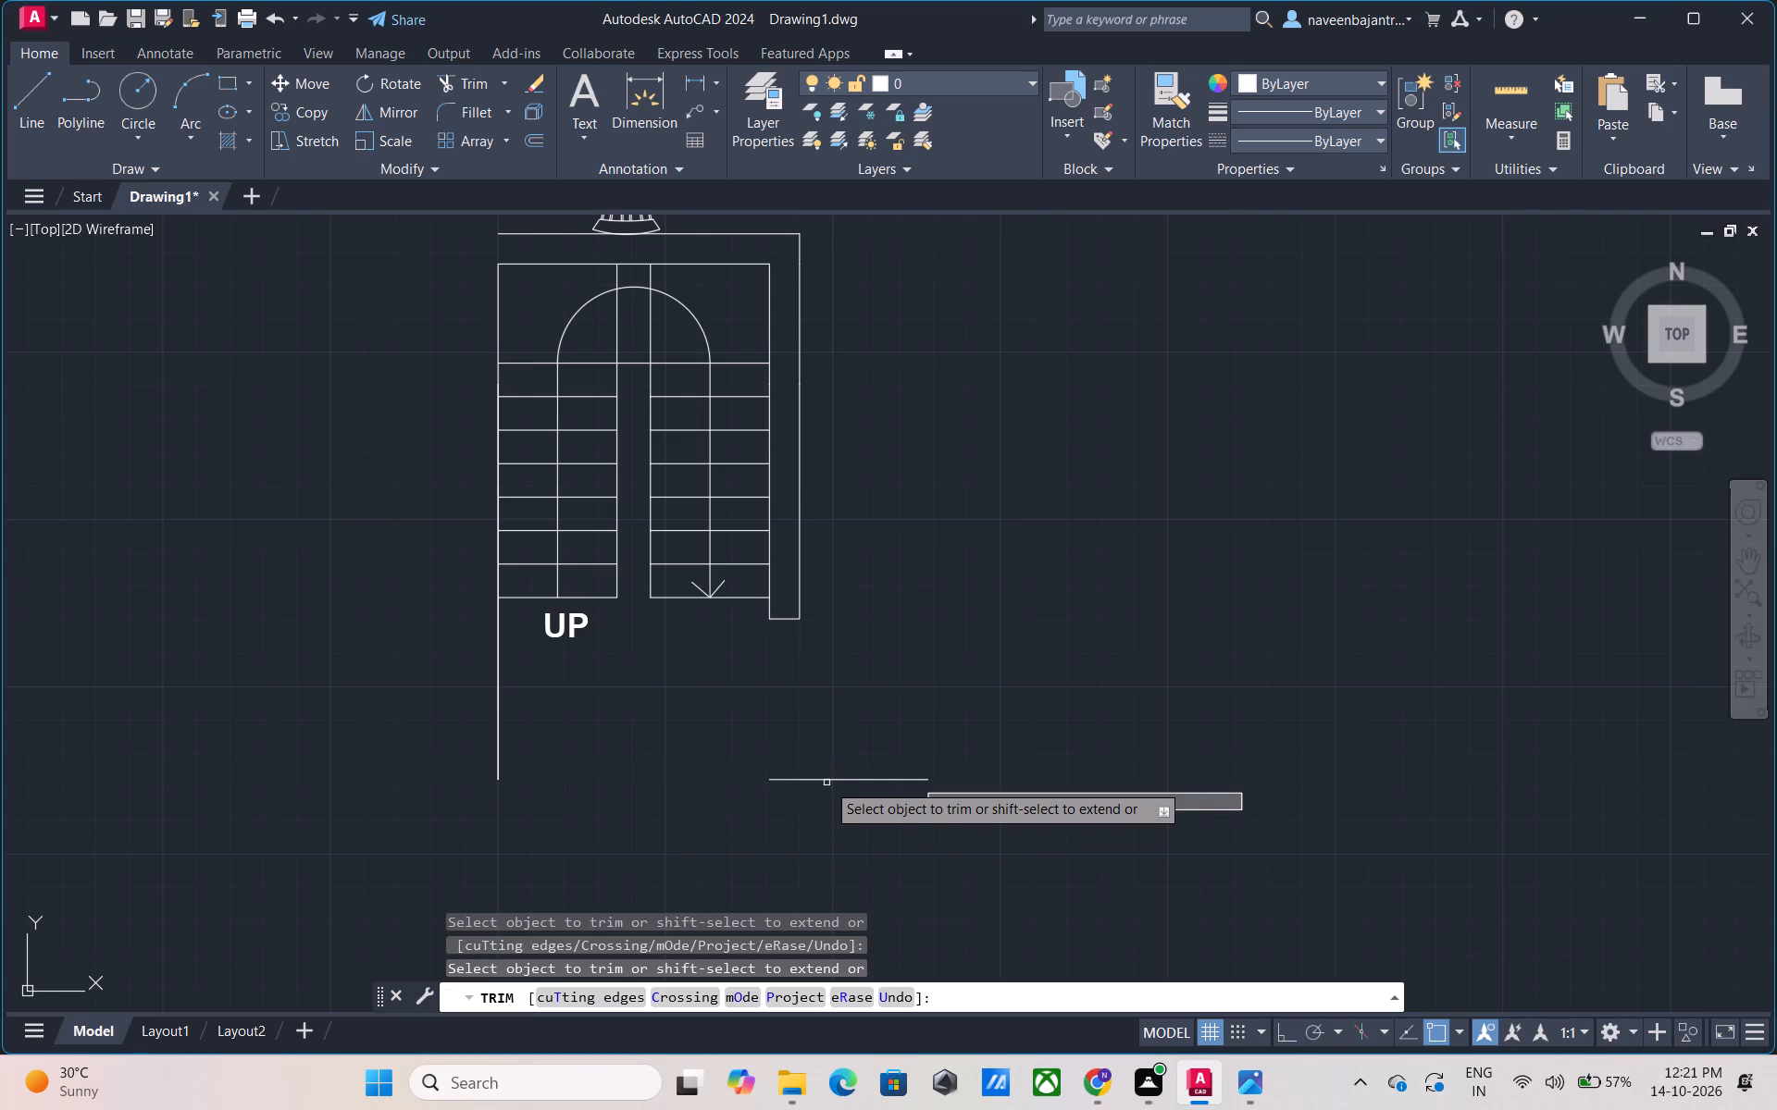
click(827, 778)
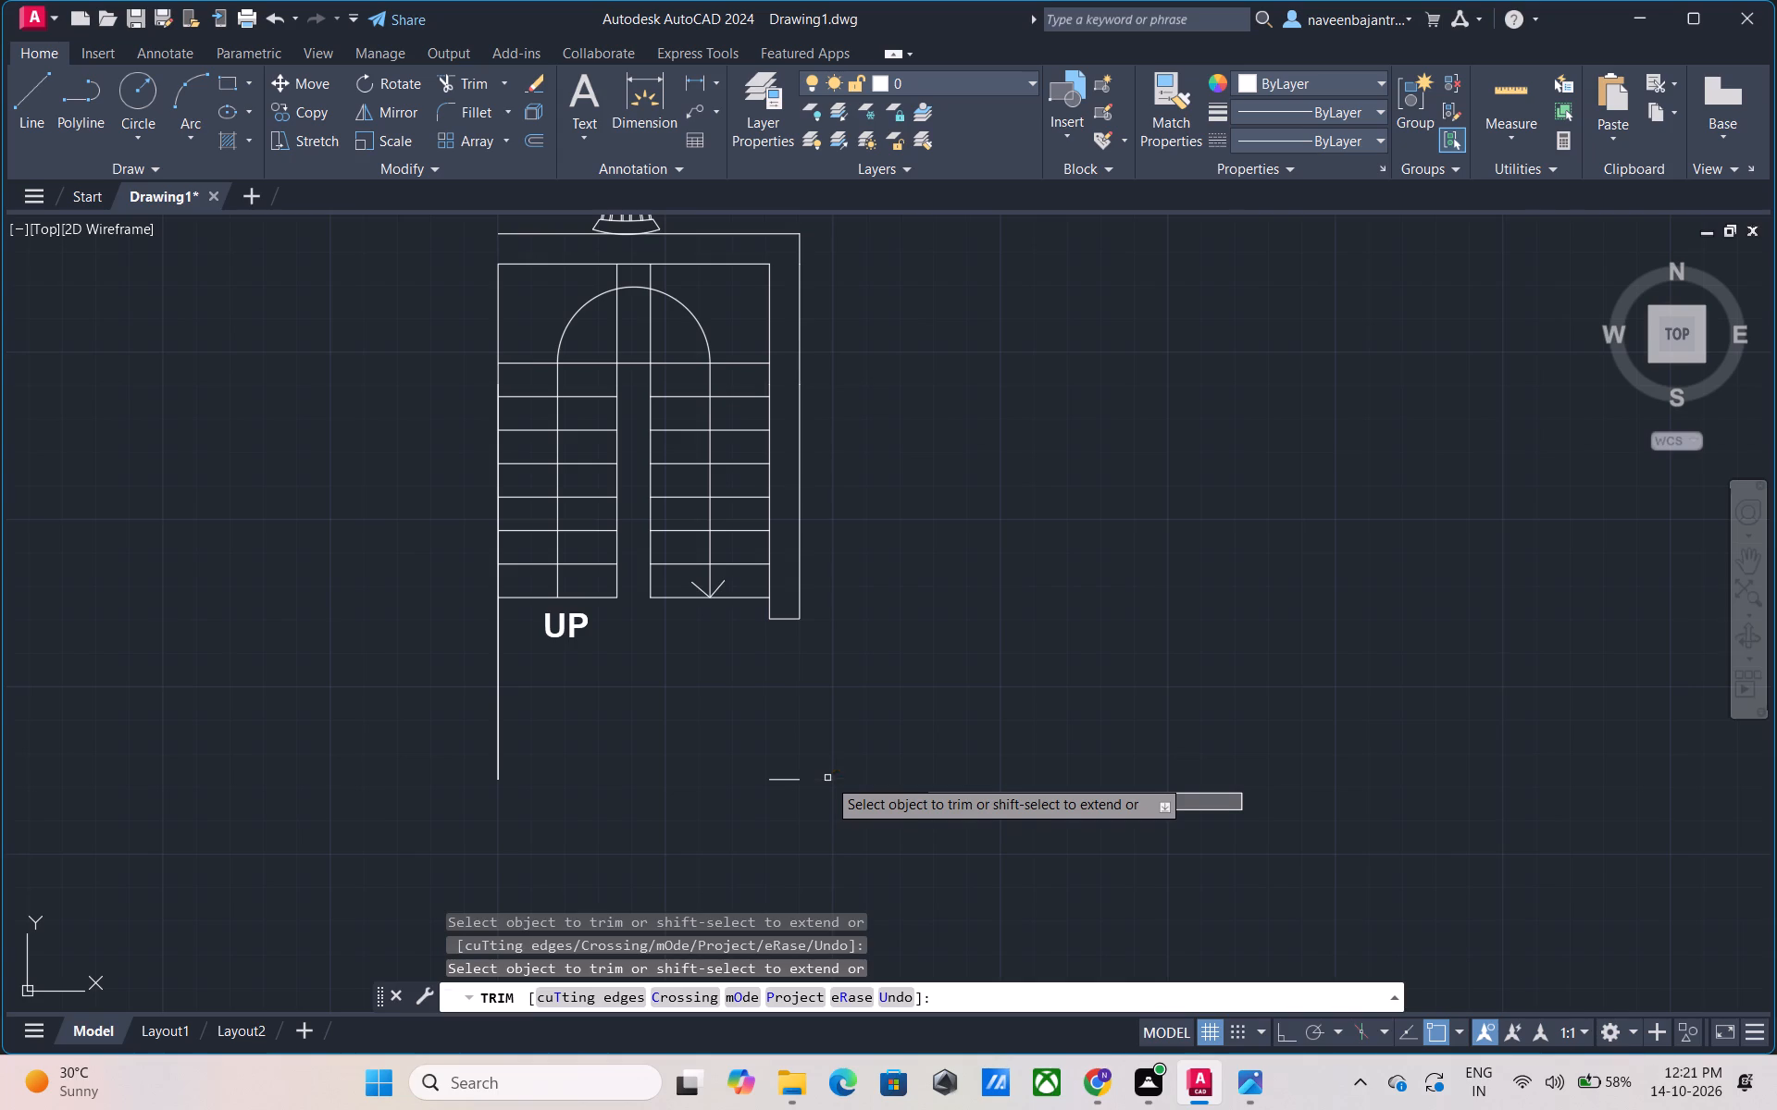
click(787, 777)
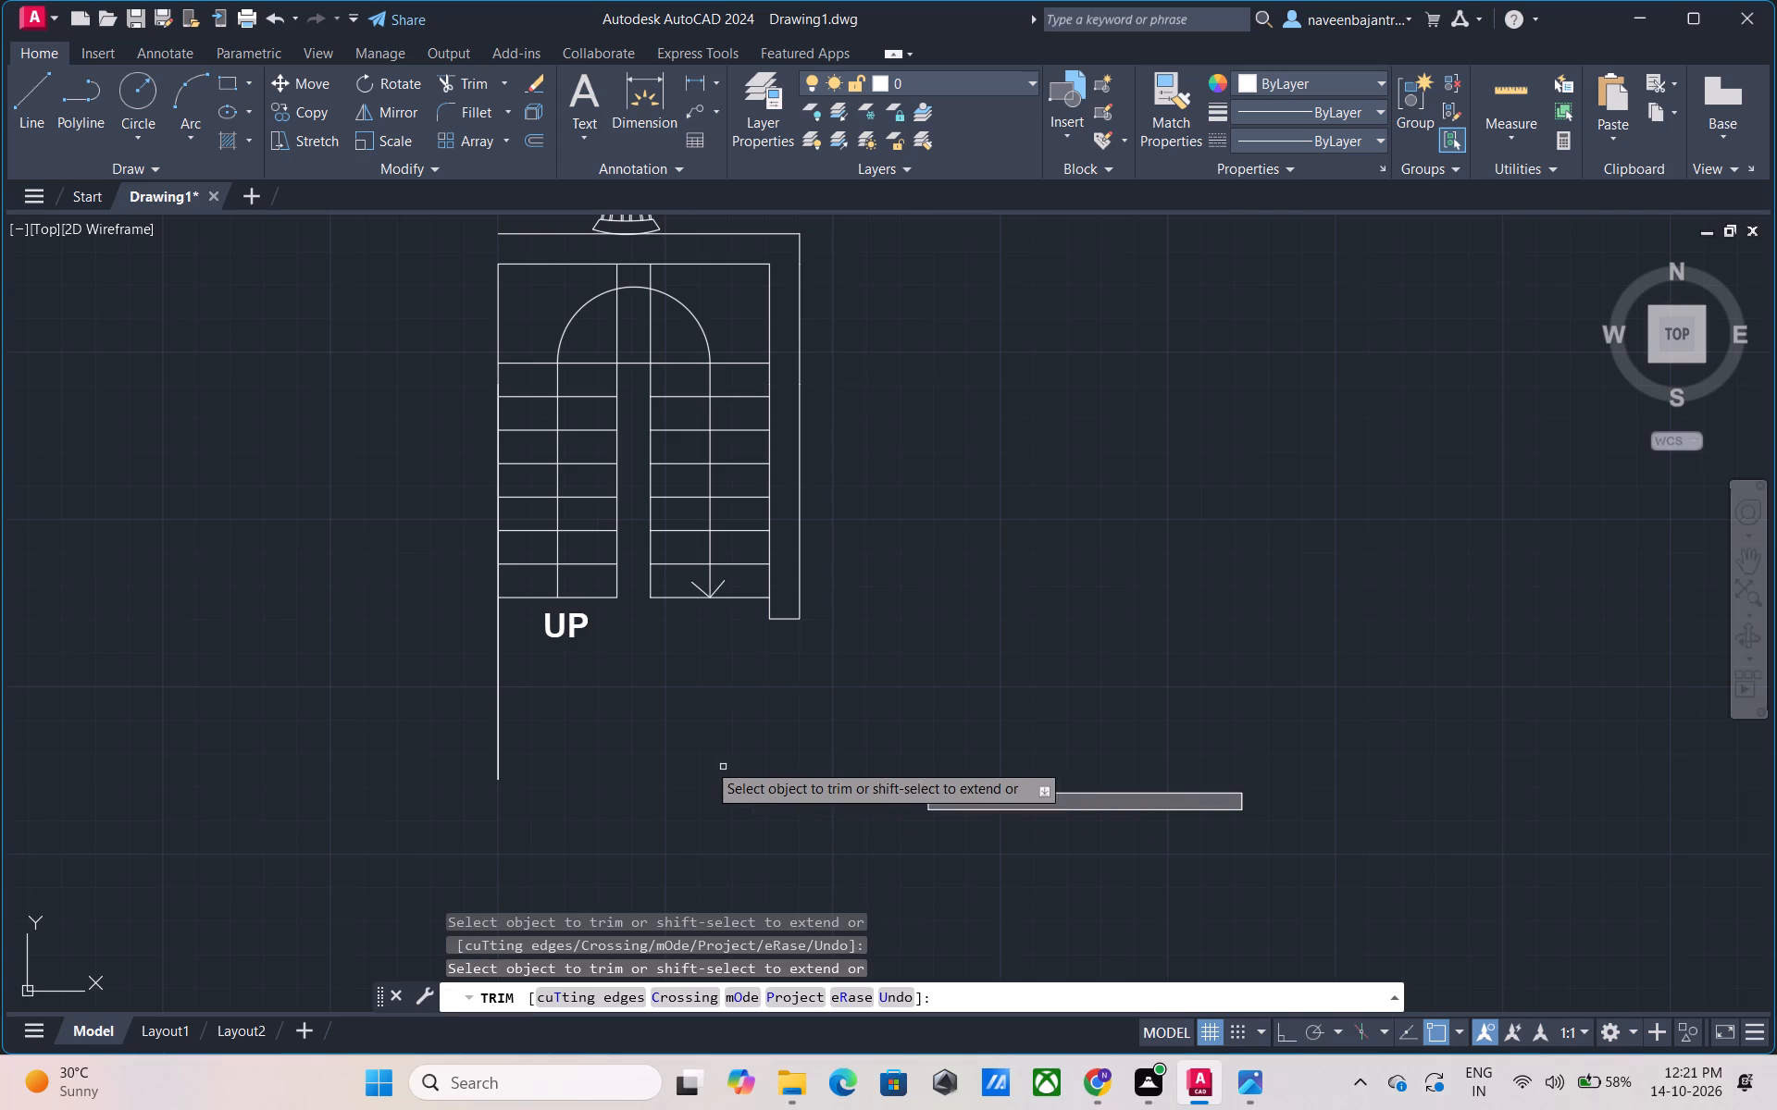
click(498, 679)
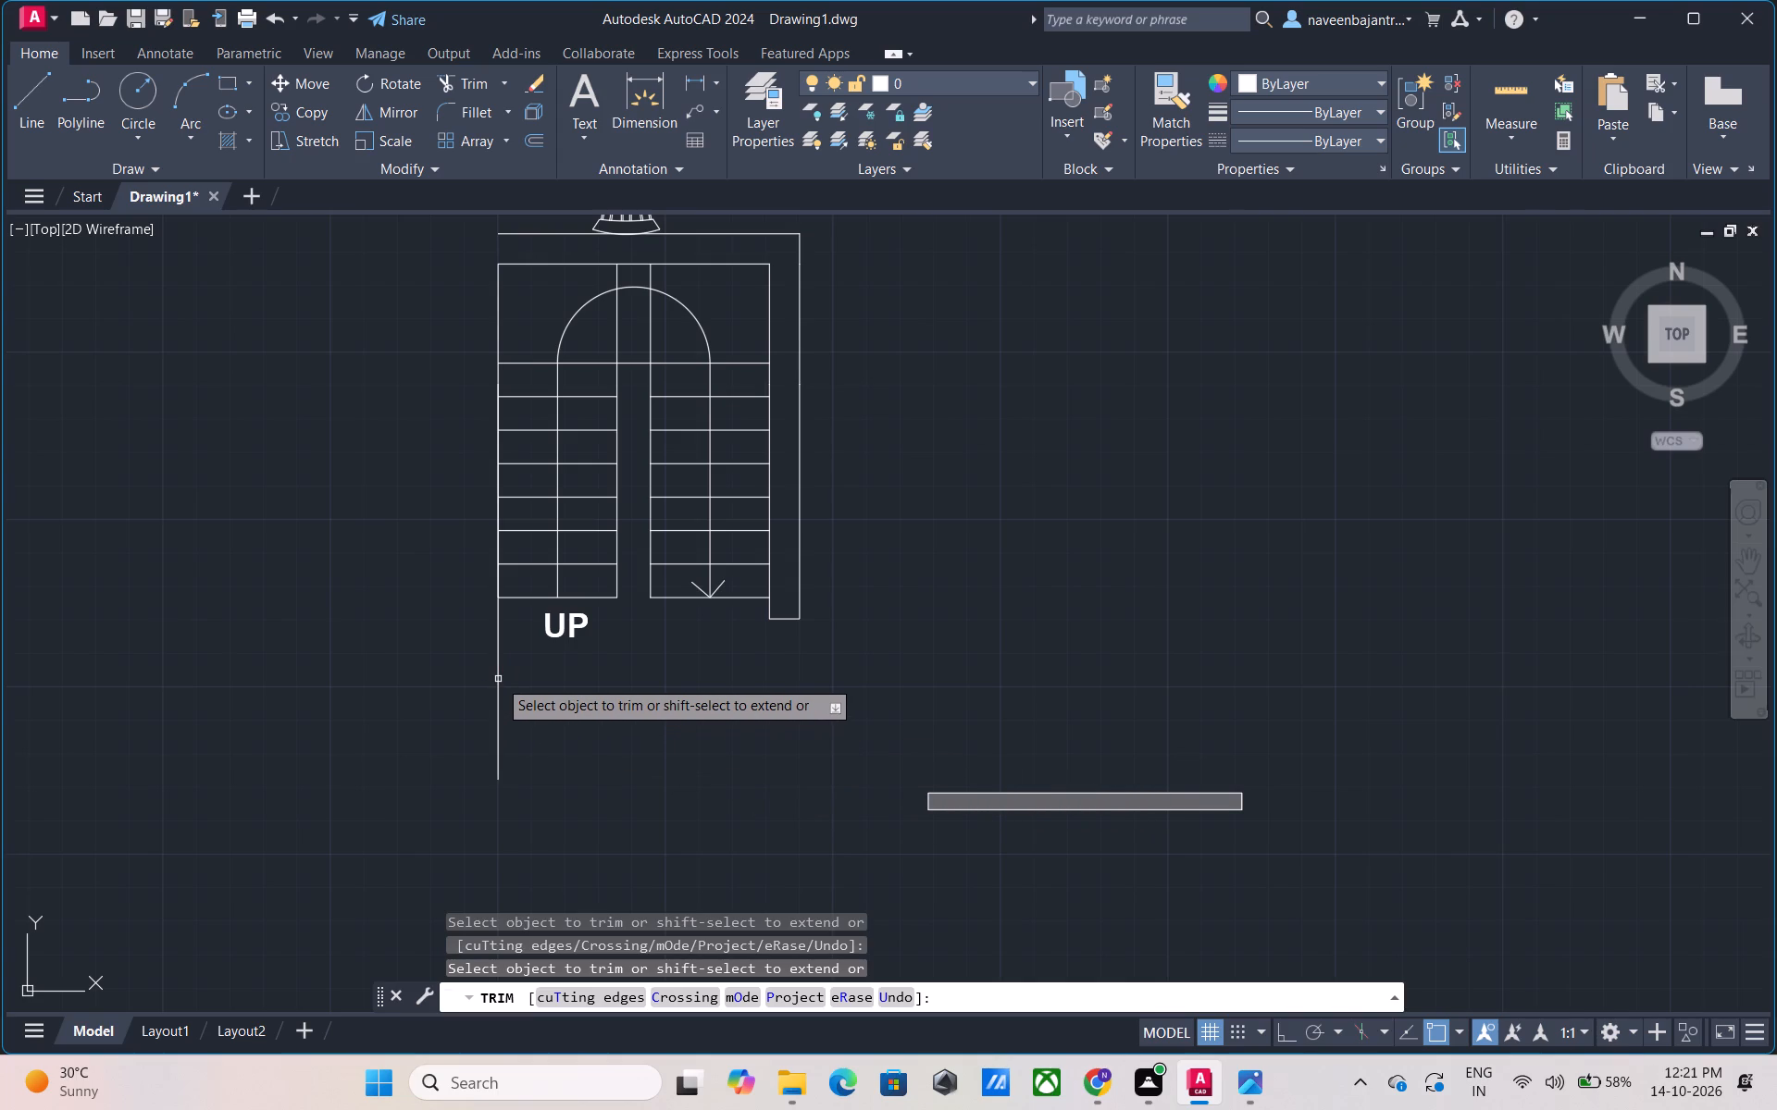
click(498, 670)
Trim away the three lowest treads of the left stair flight with the walking-line and left-edge segments between them.
middle_drag(606, 657, 606, 660)
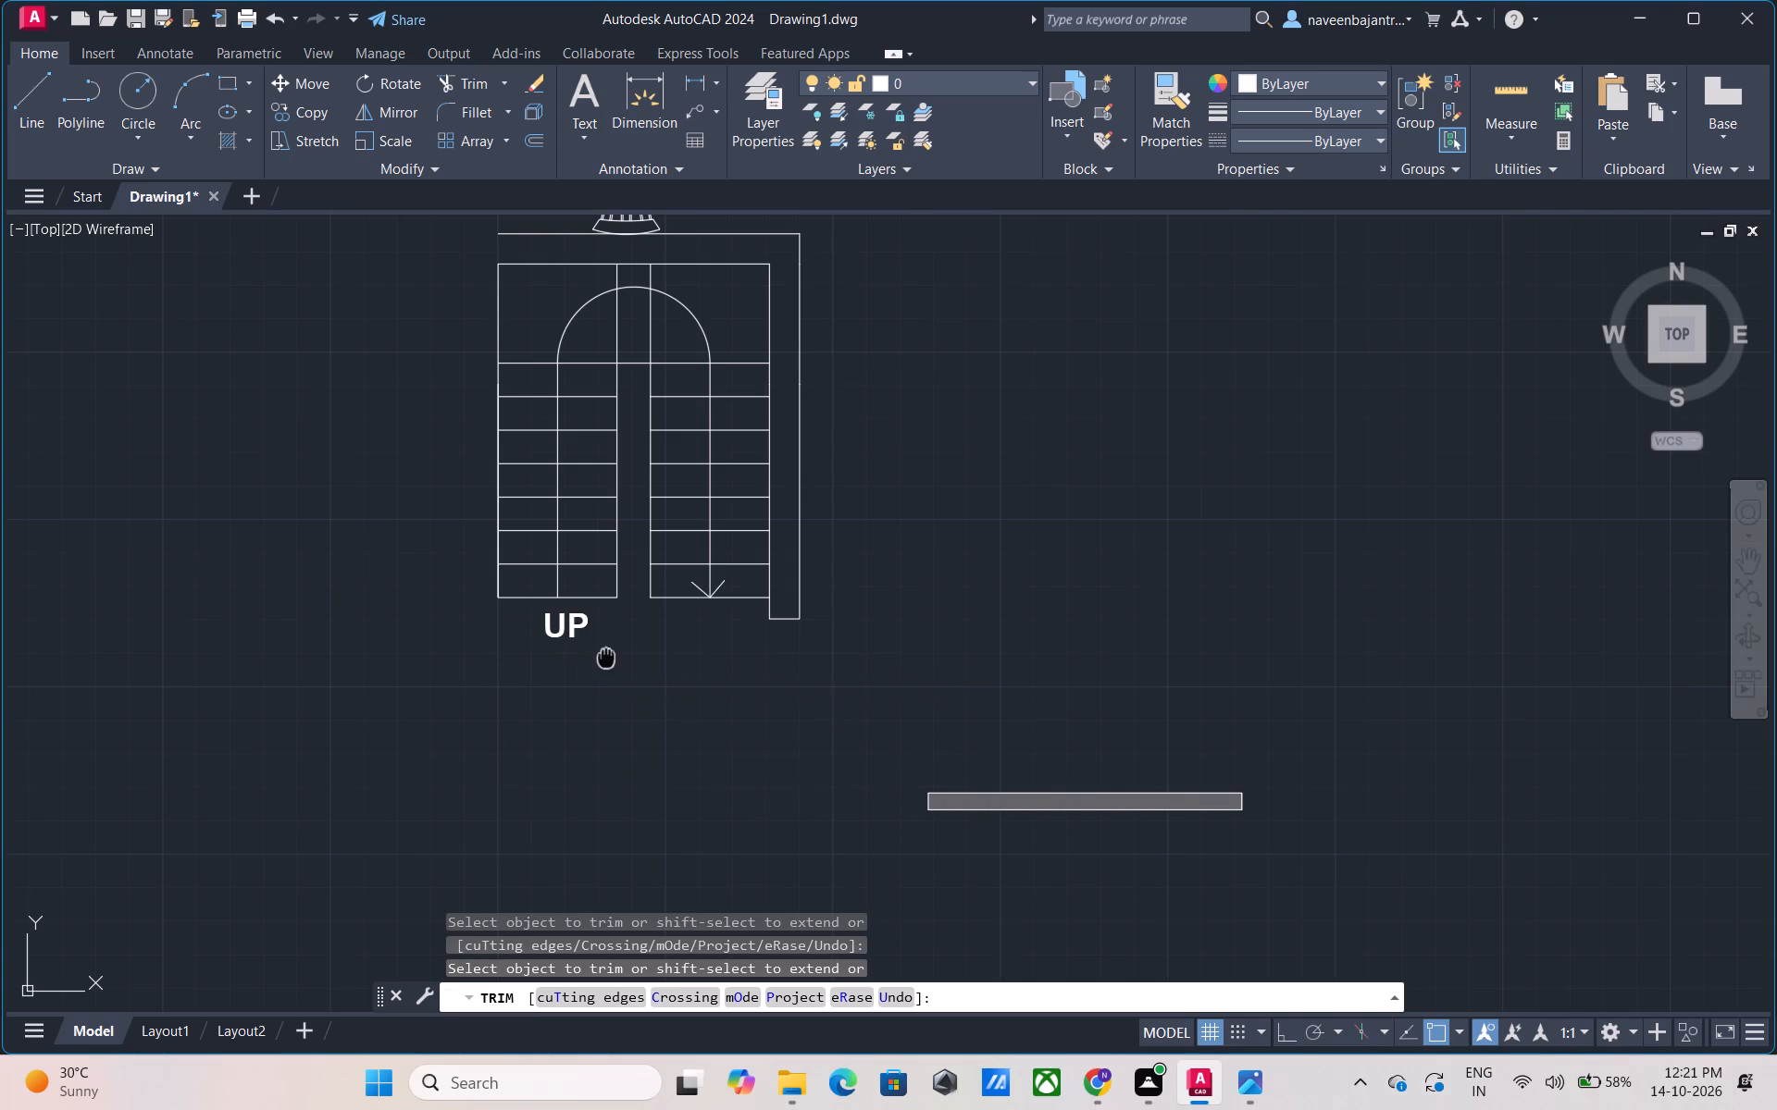
middle_drag(606, 660, 629, 815)
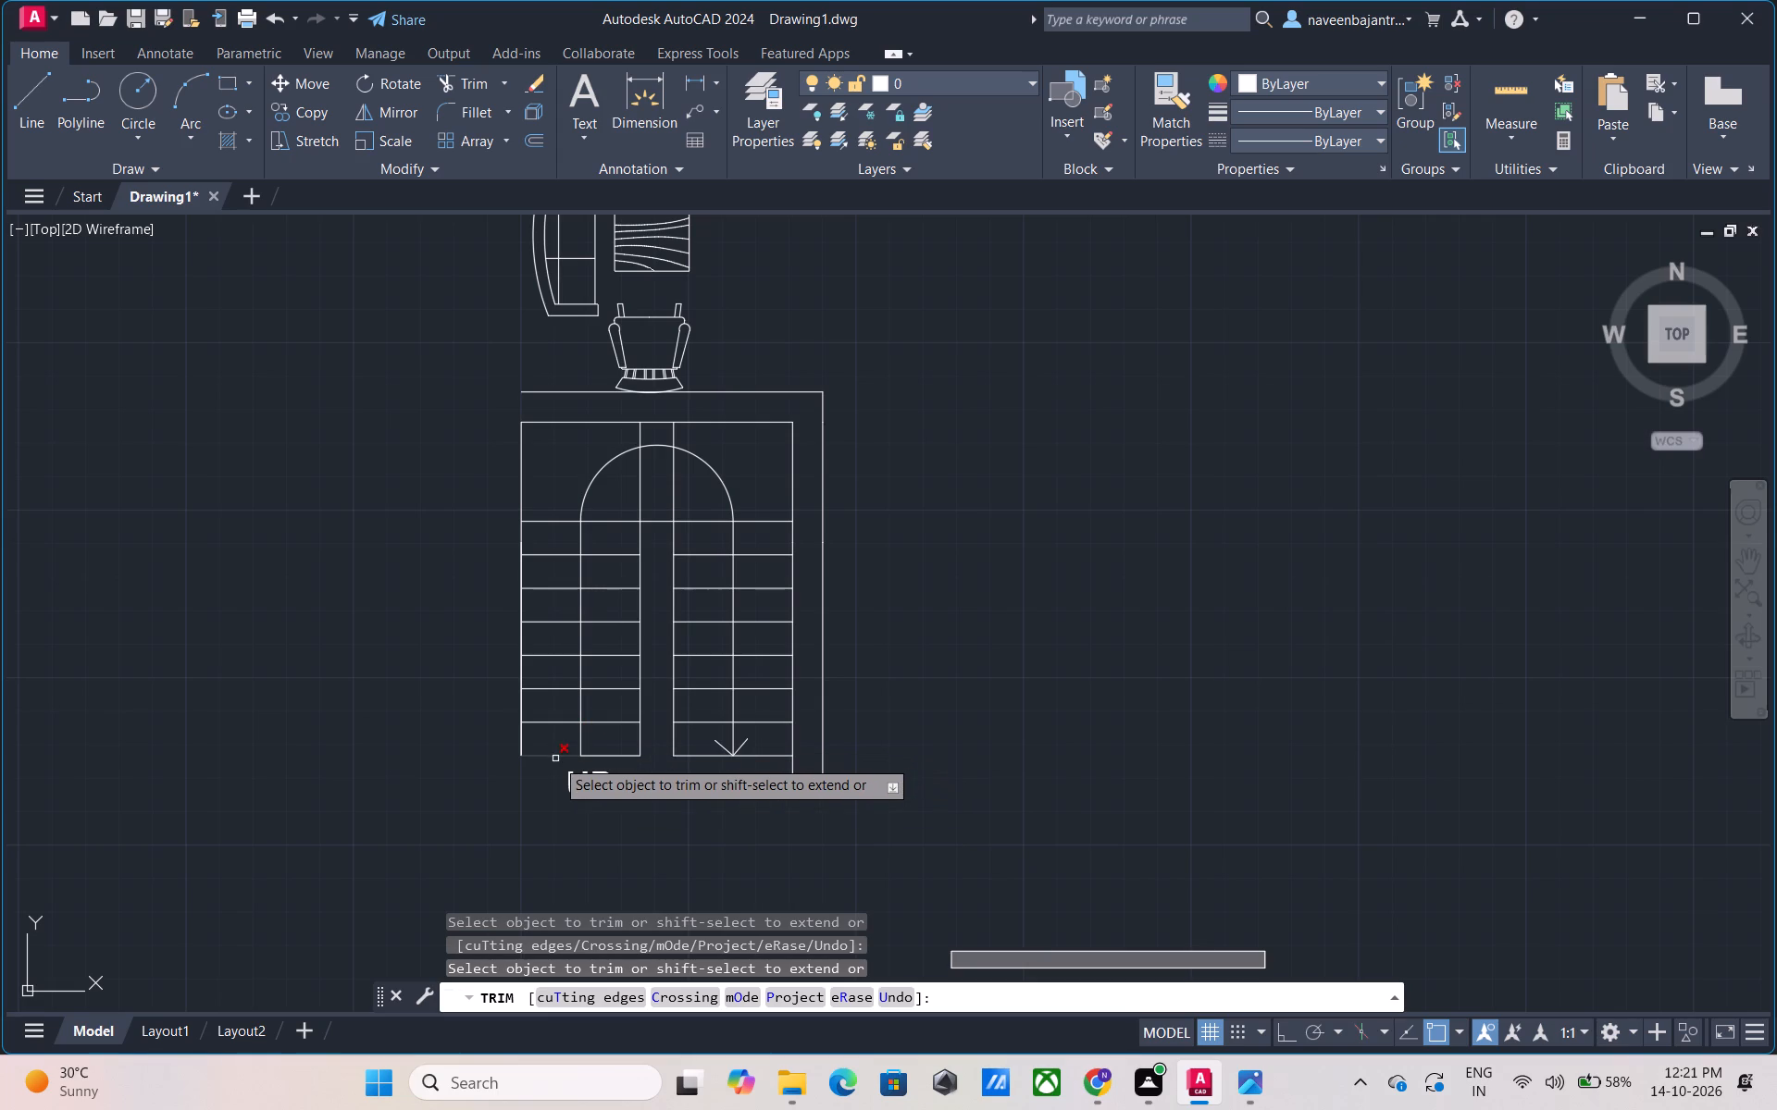
click(555, 758)
click(615, 757)
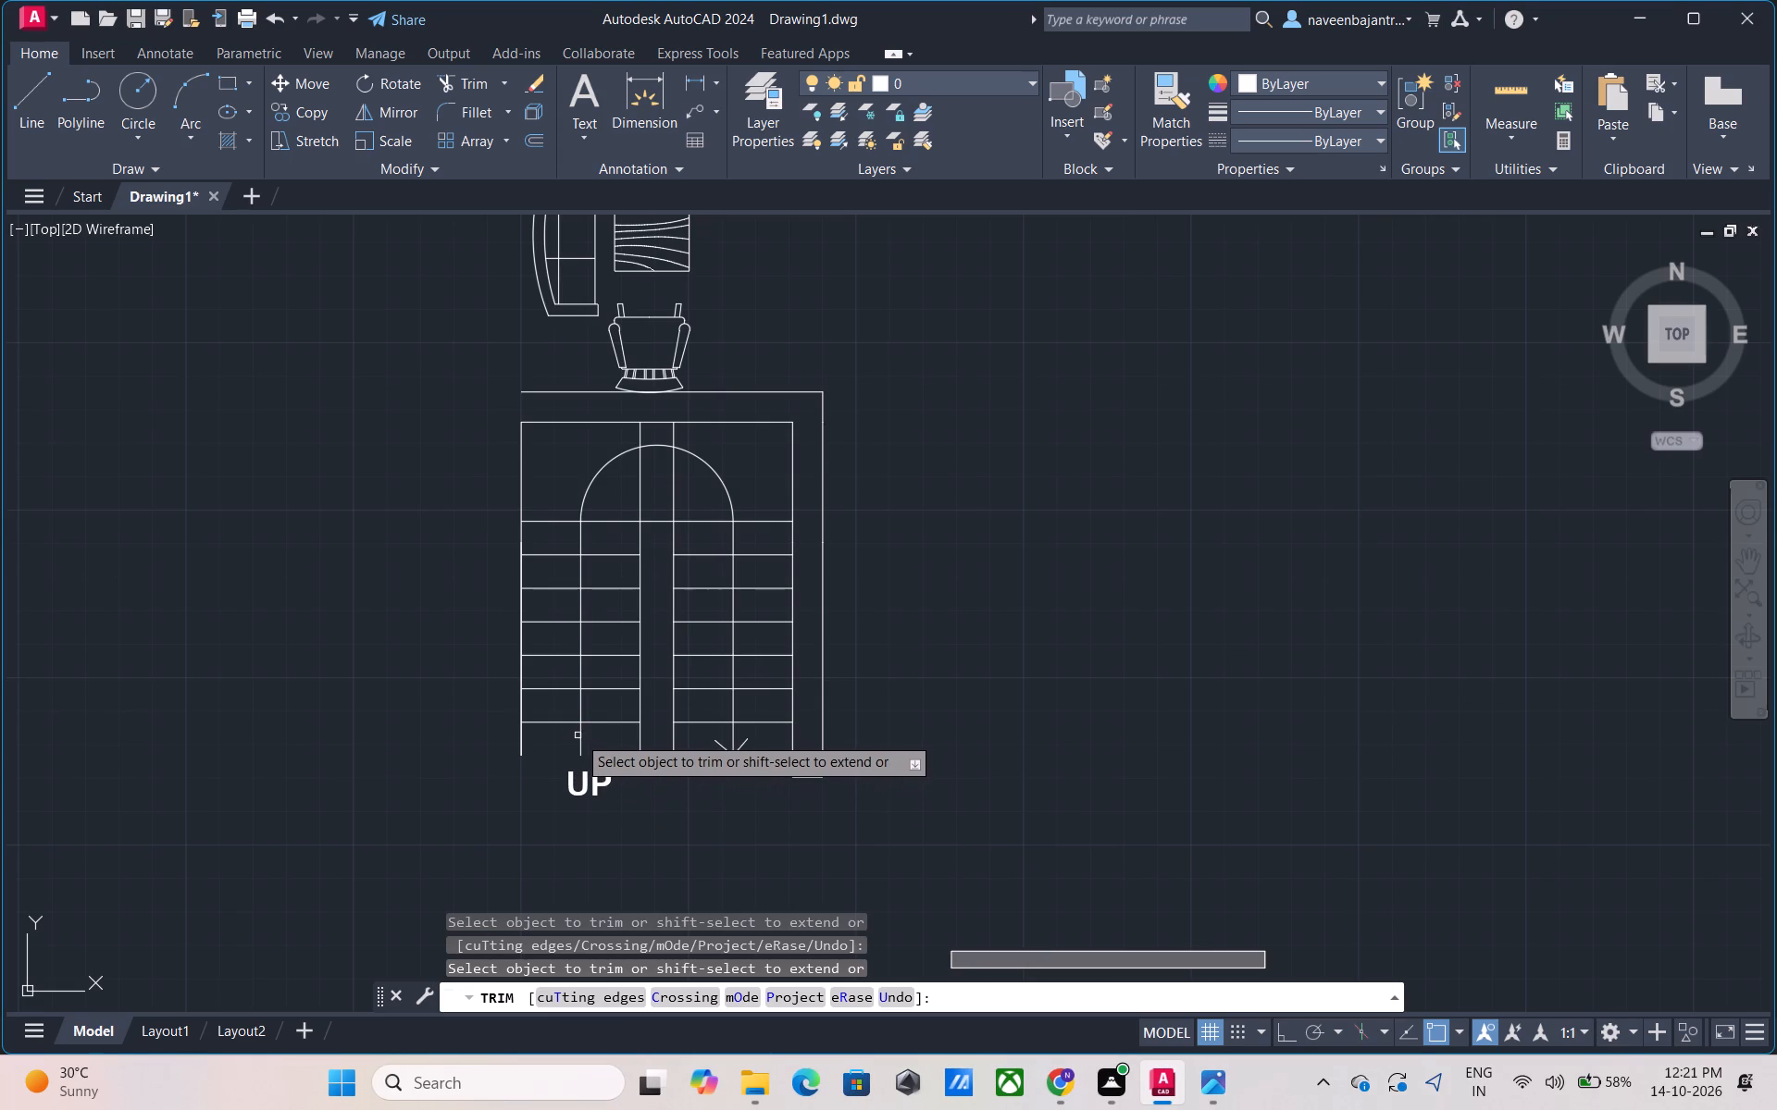
click(578, 734)
click(597, 723)
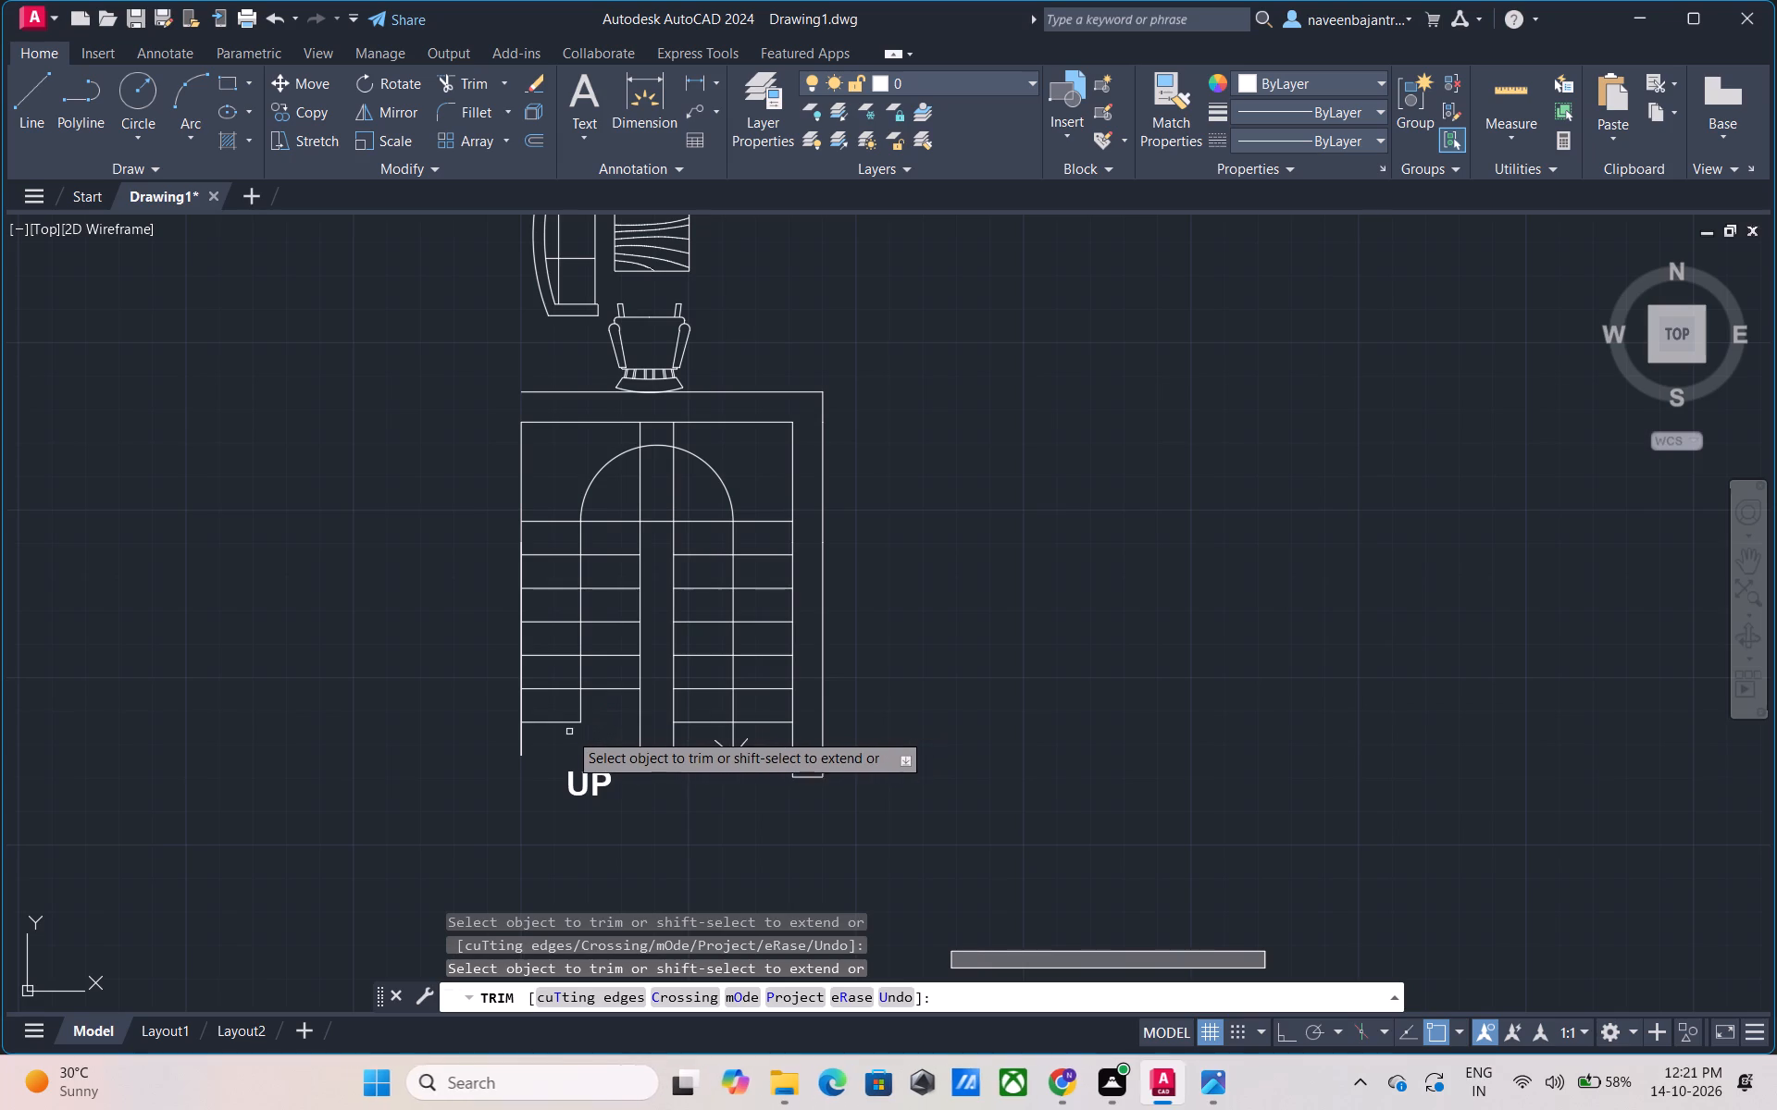
click(554, 723)
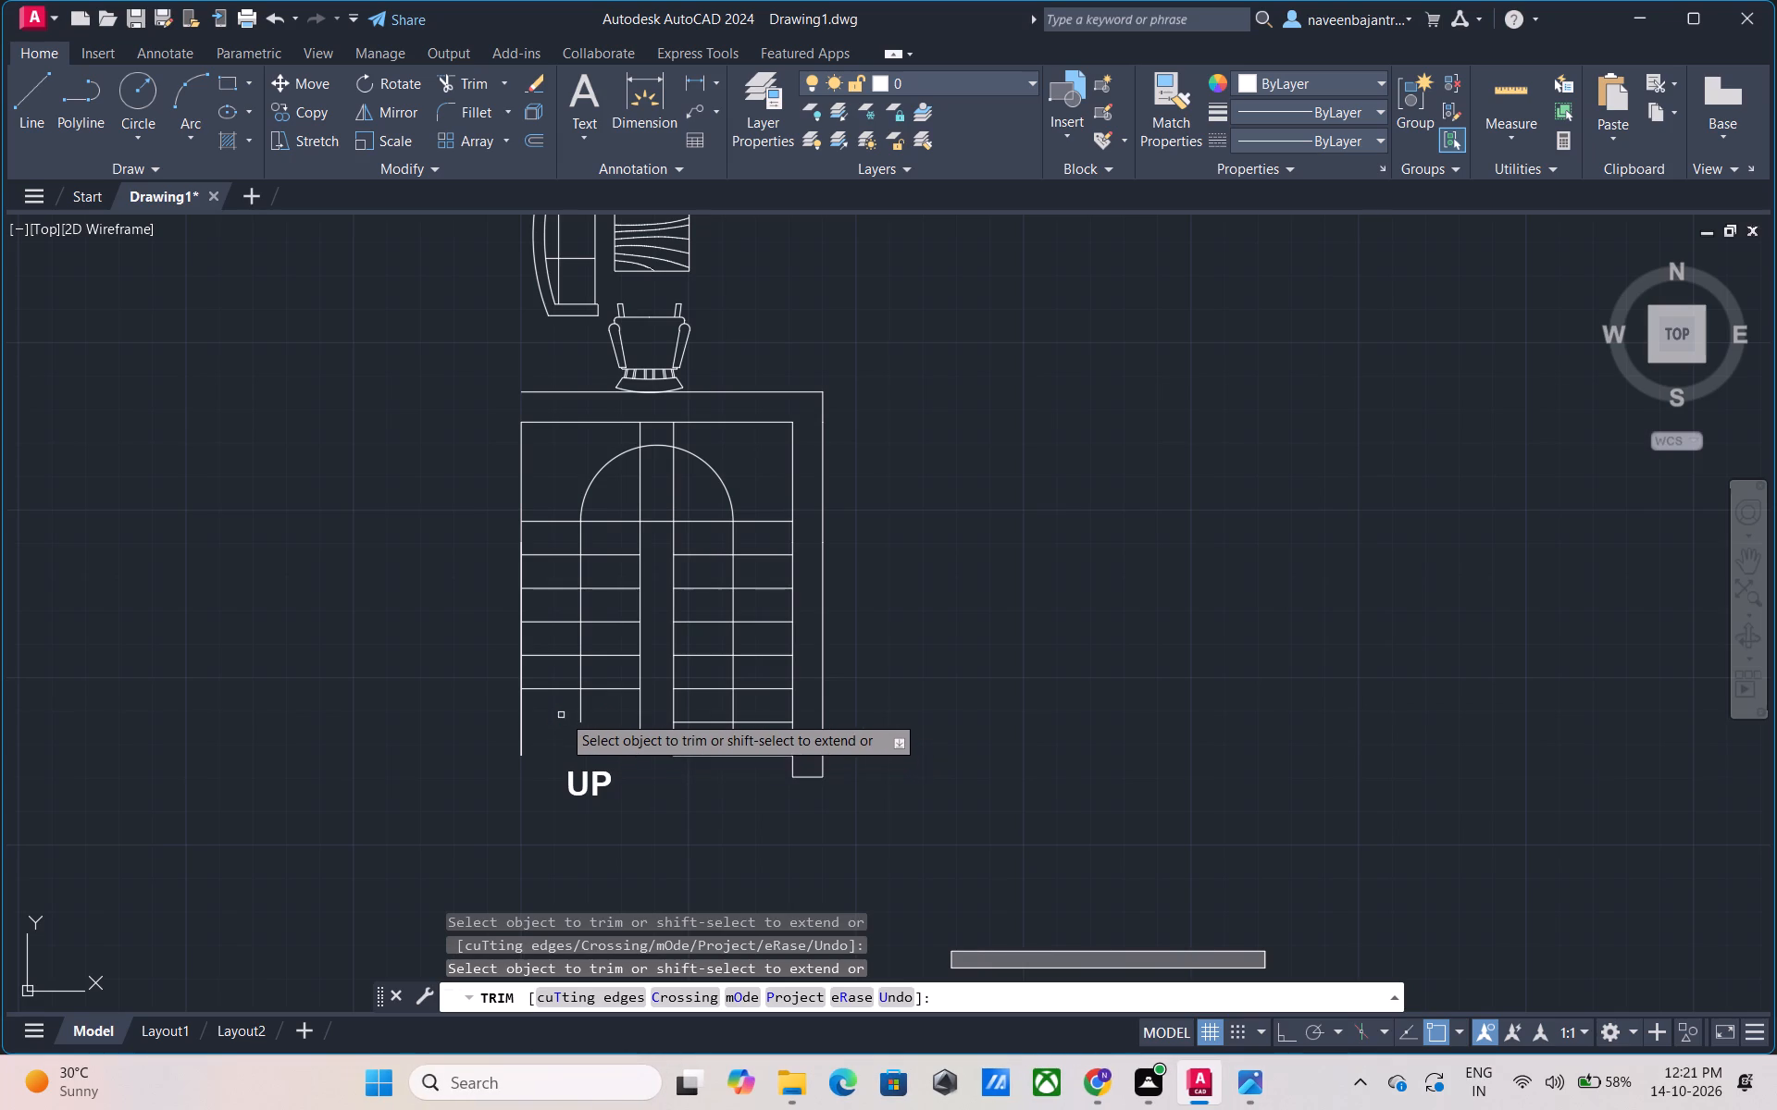
click(578, 707)
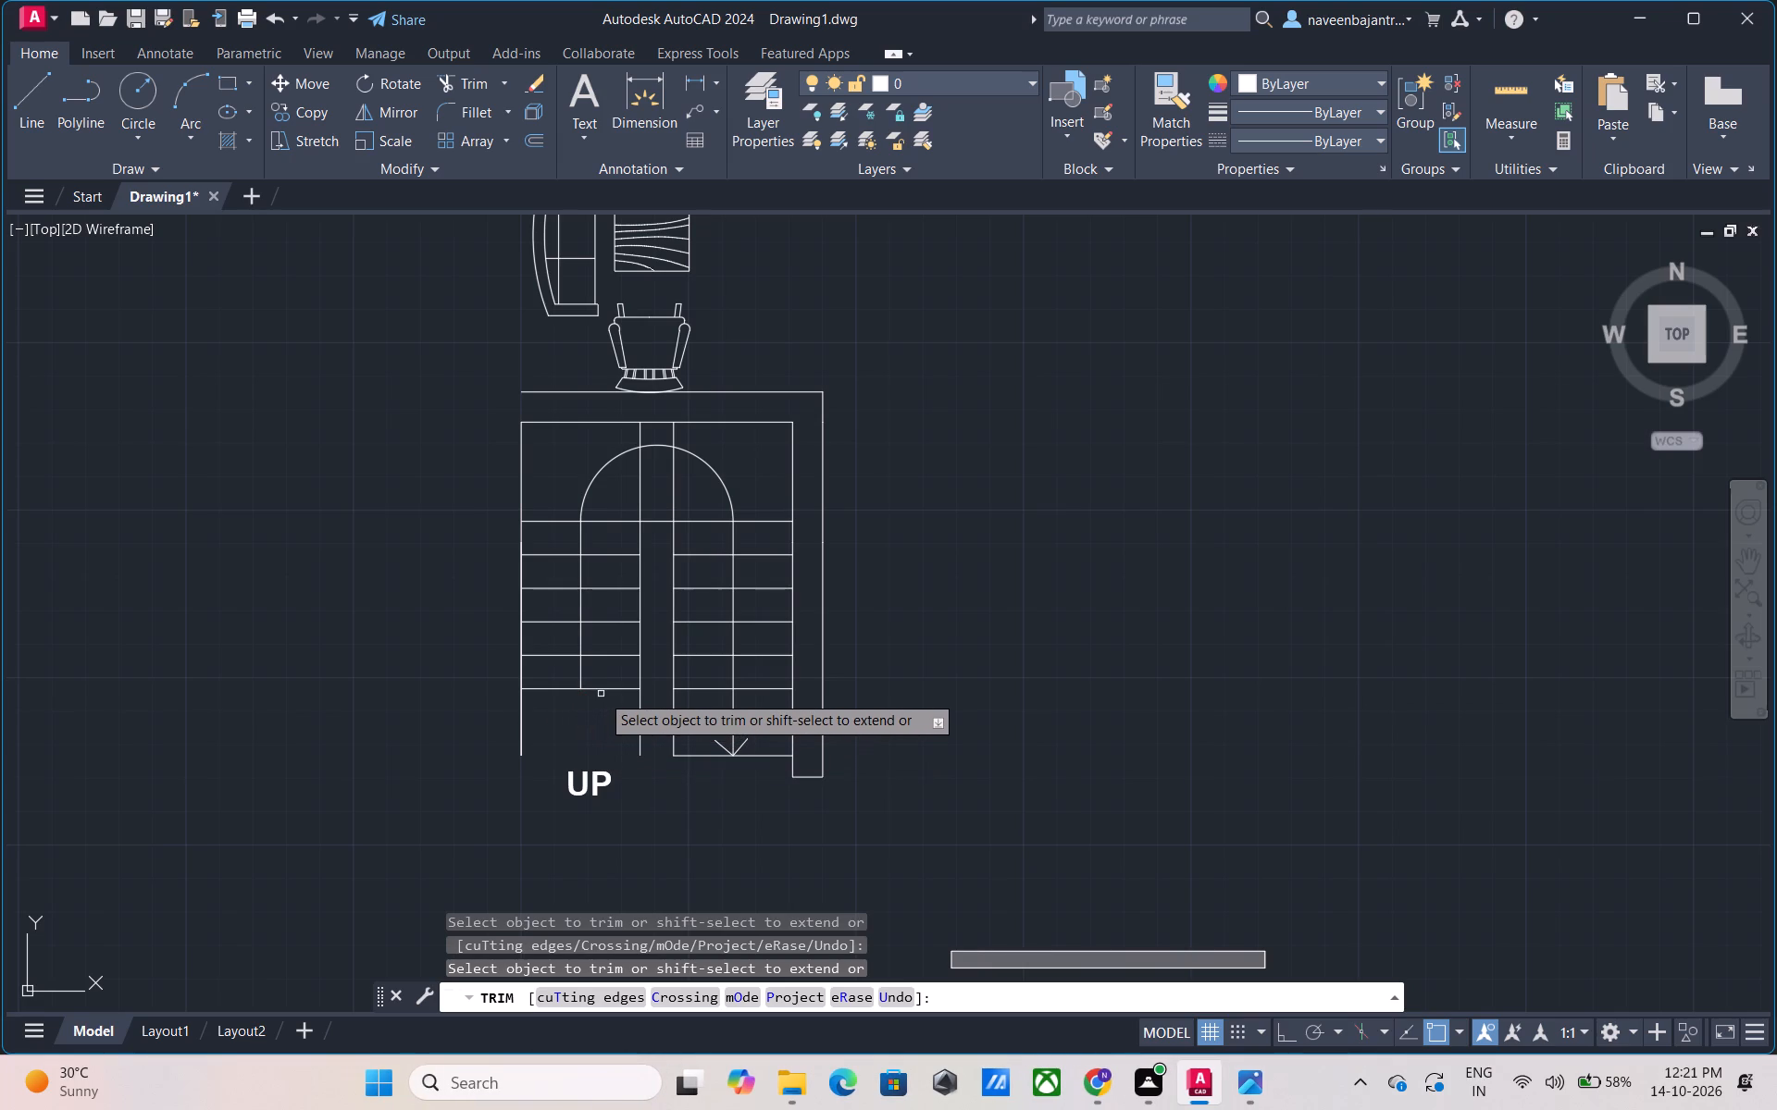
click(602, 692)
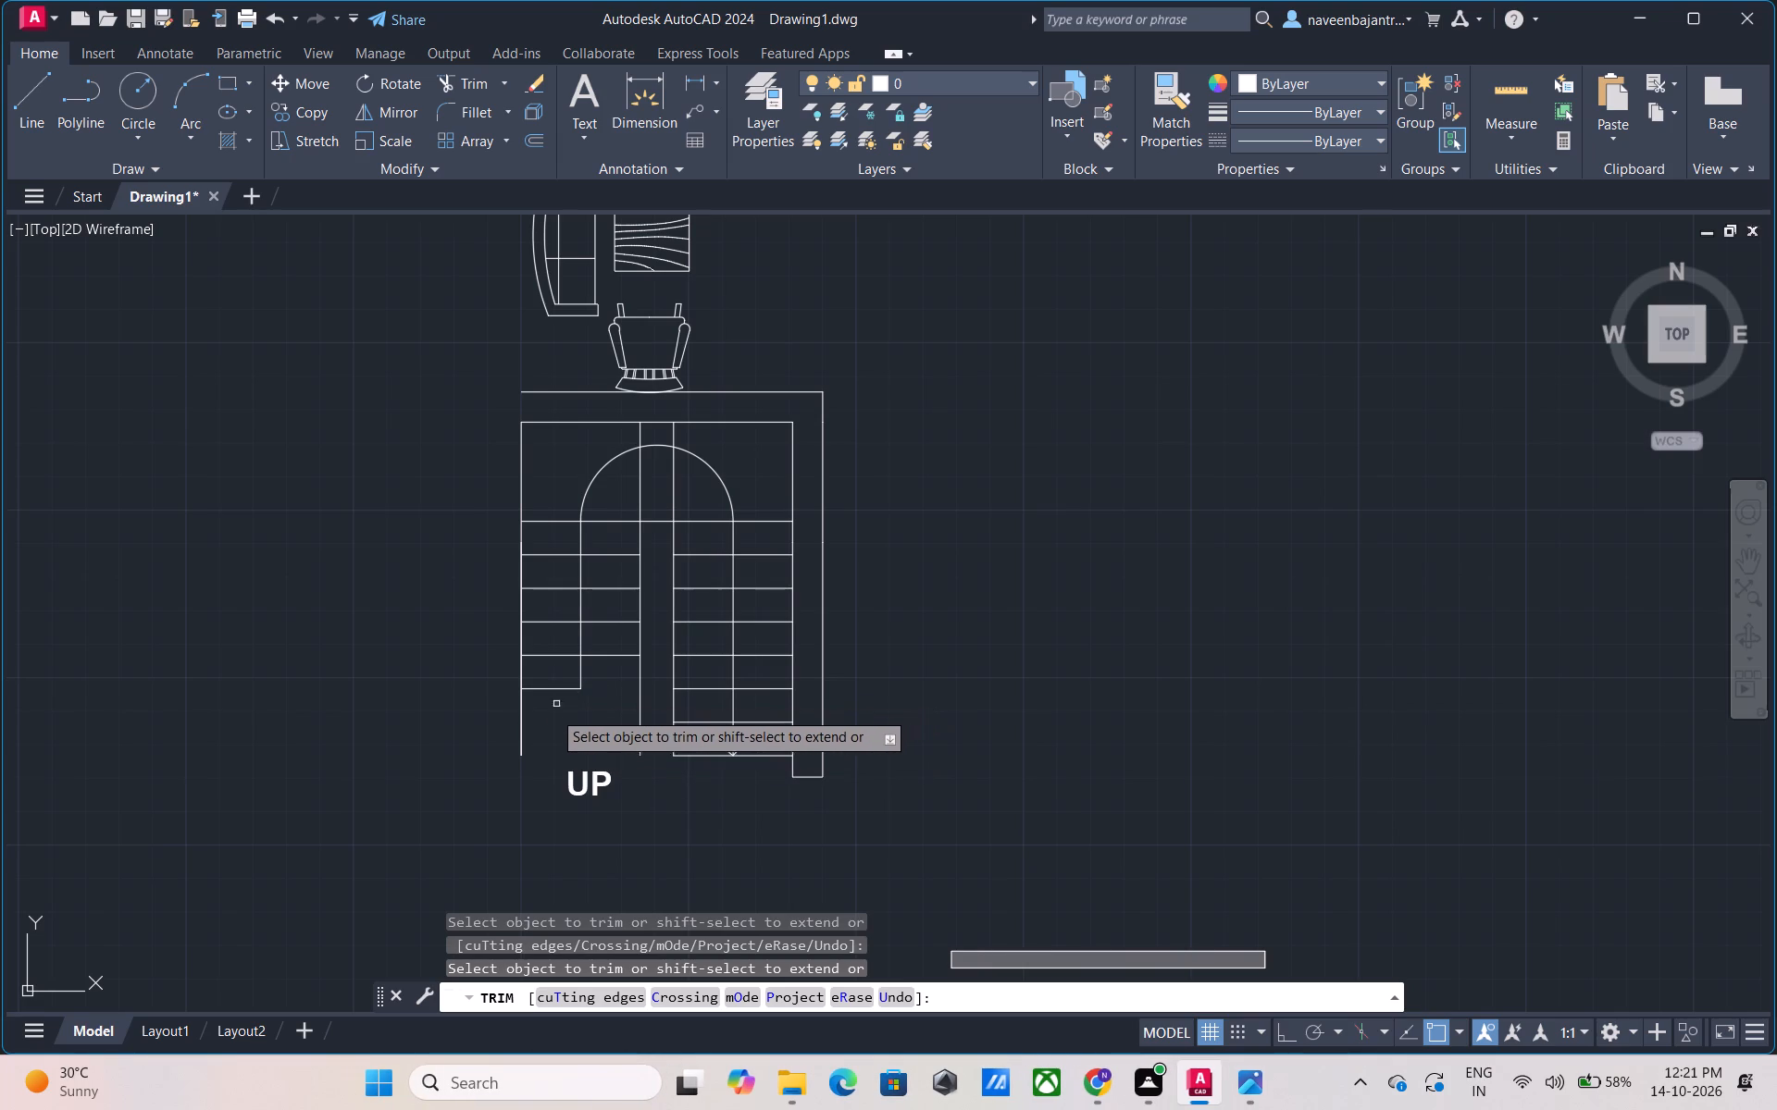
click(523, 744)
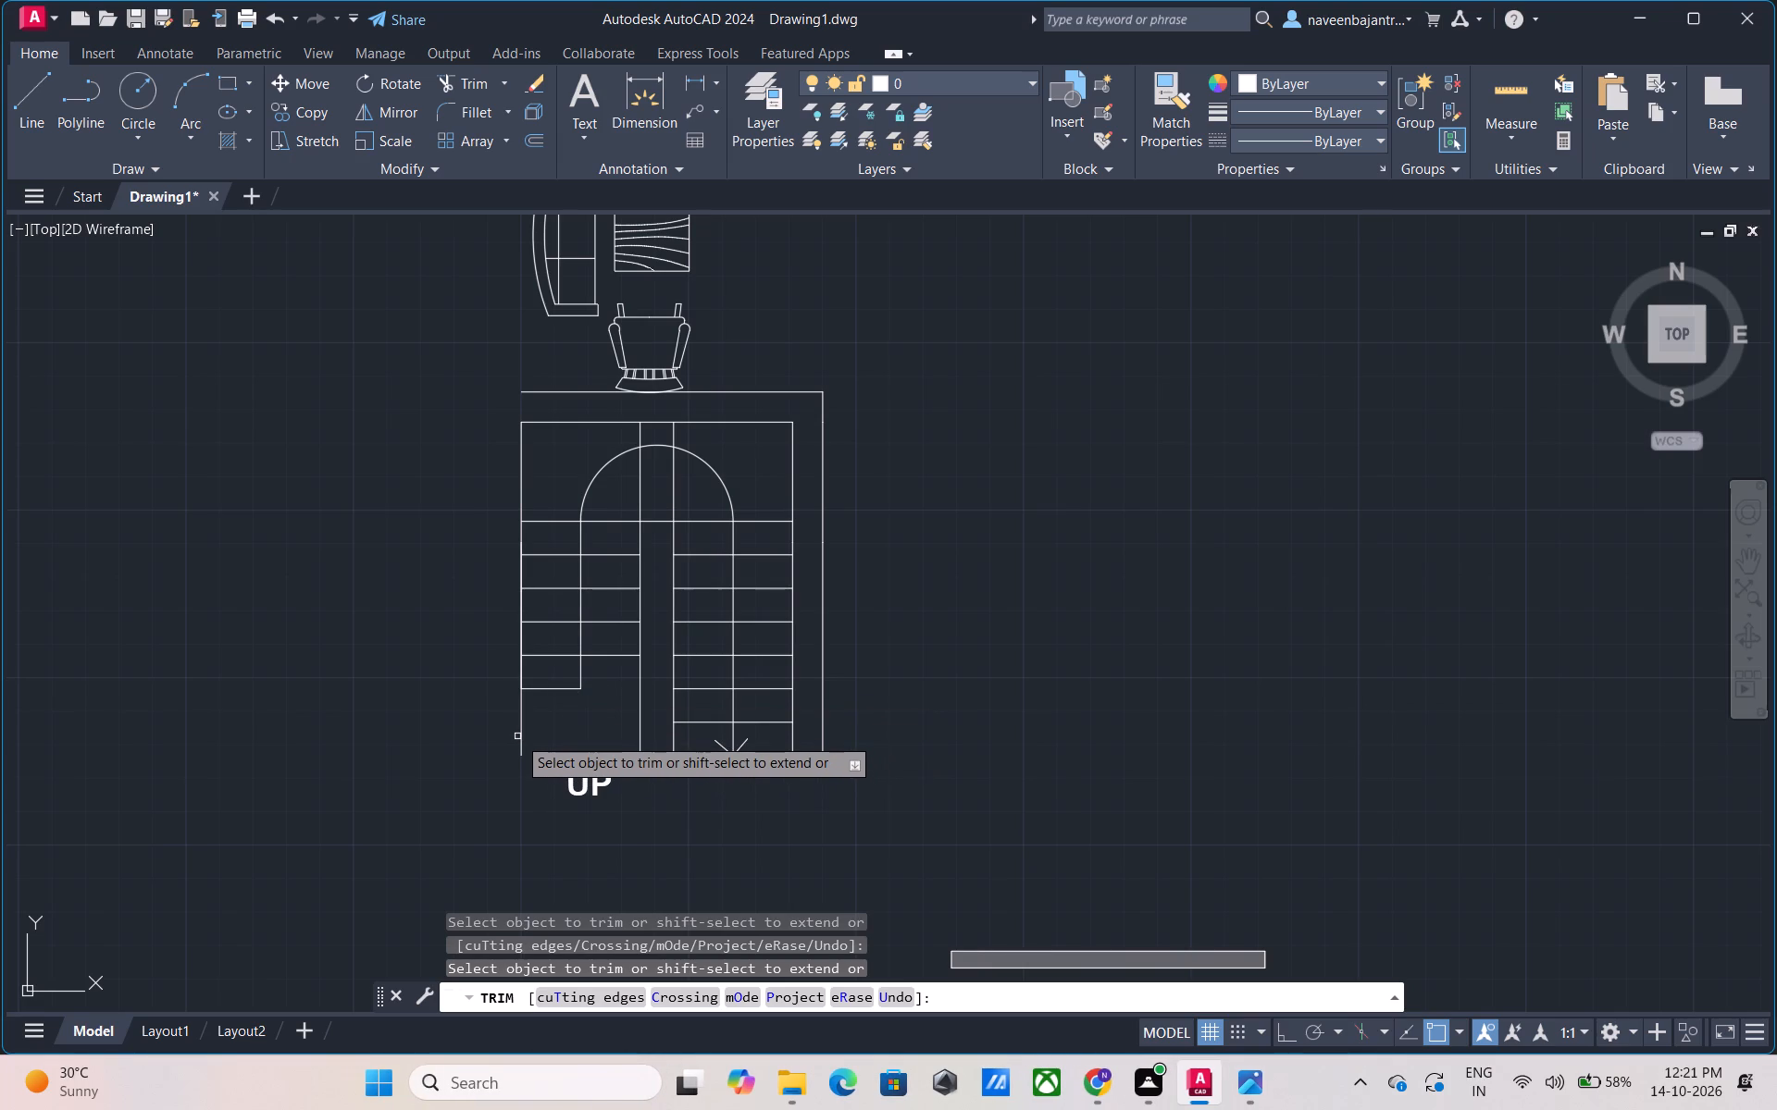
click(524, 728)
click(541, 688)
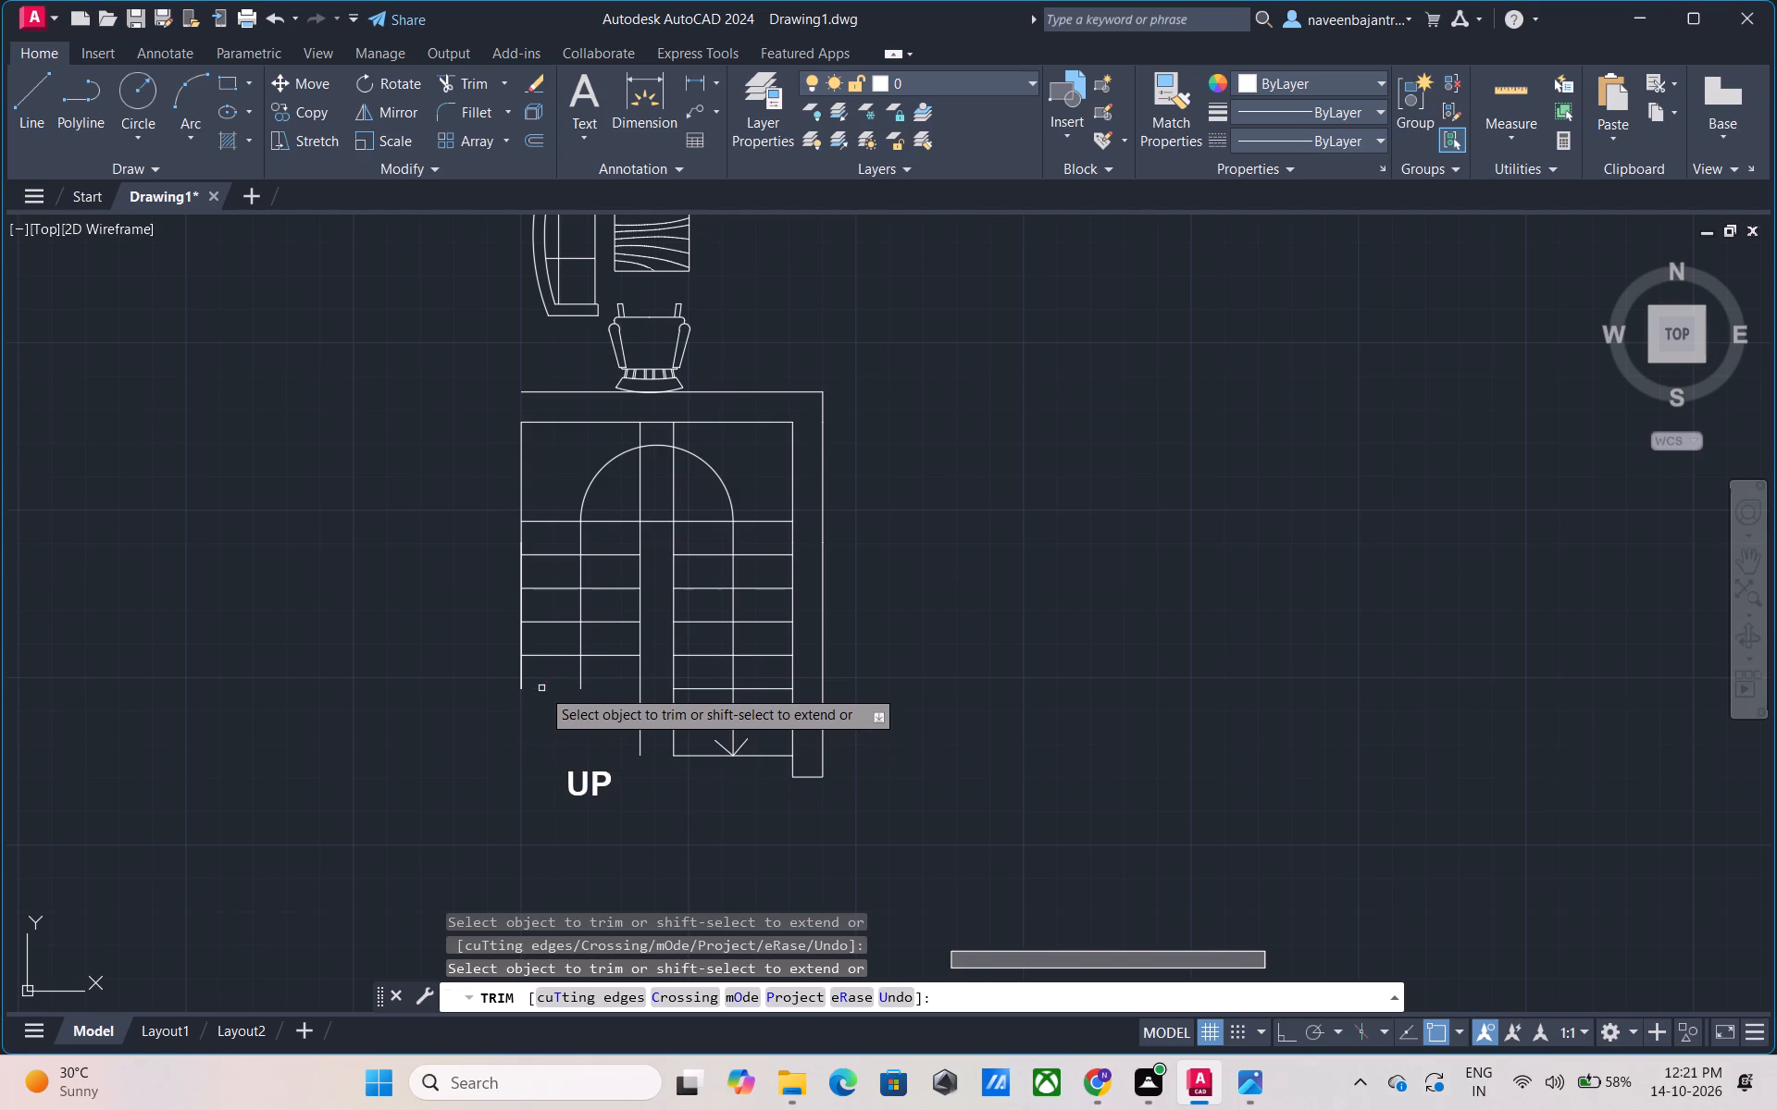
Trim away the two lowest remaining treads of the left stair flight with the walking-line and side-edge segments below the third tread line.
click(579, 671)
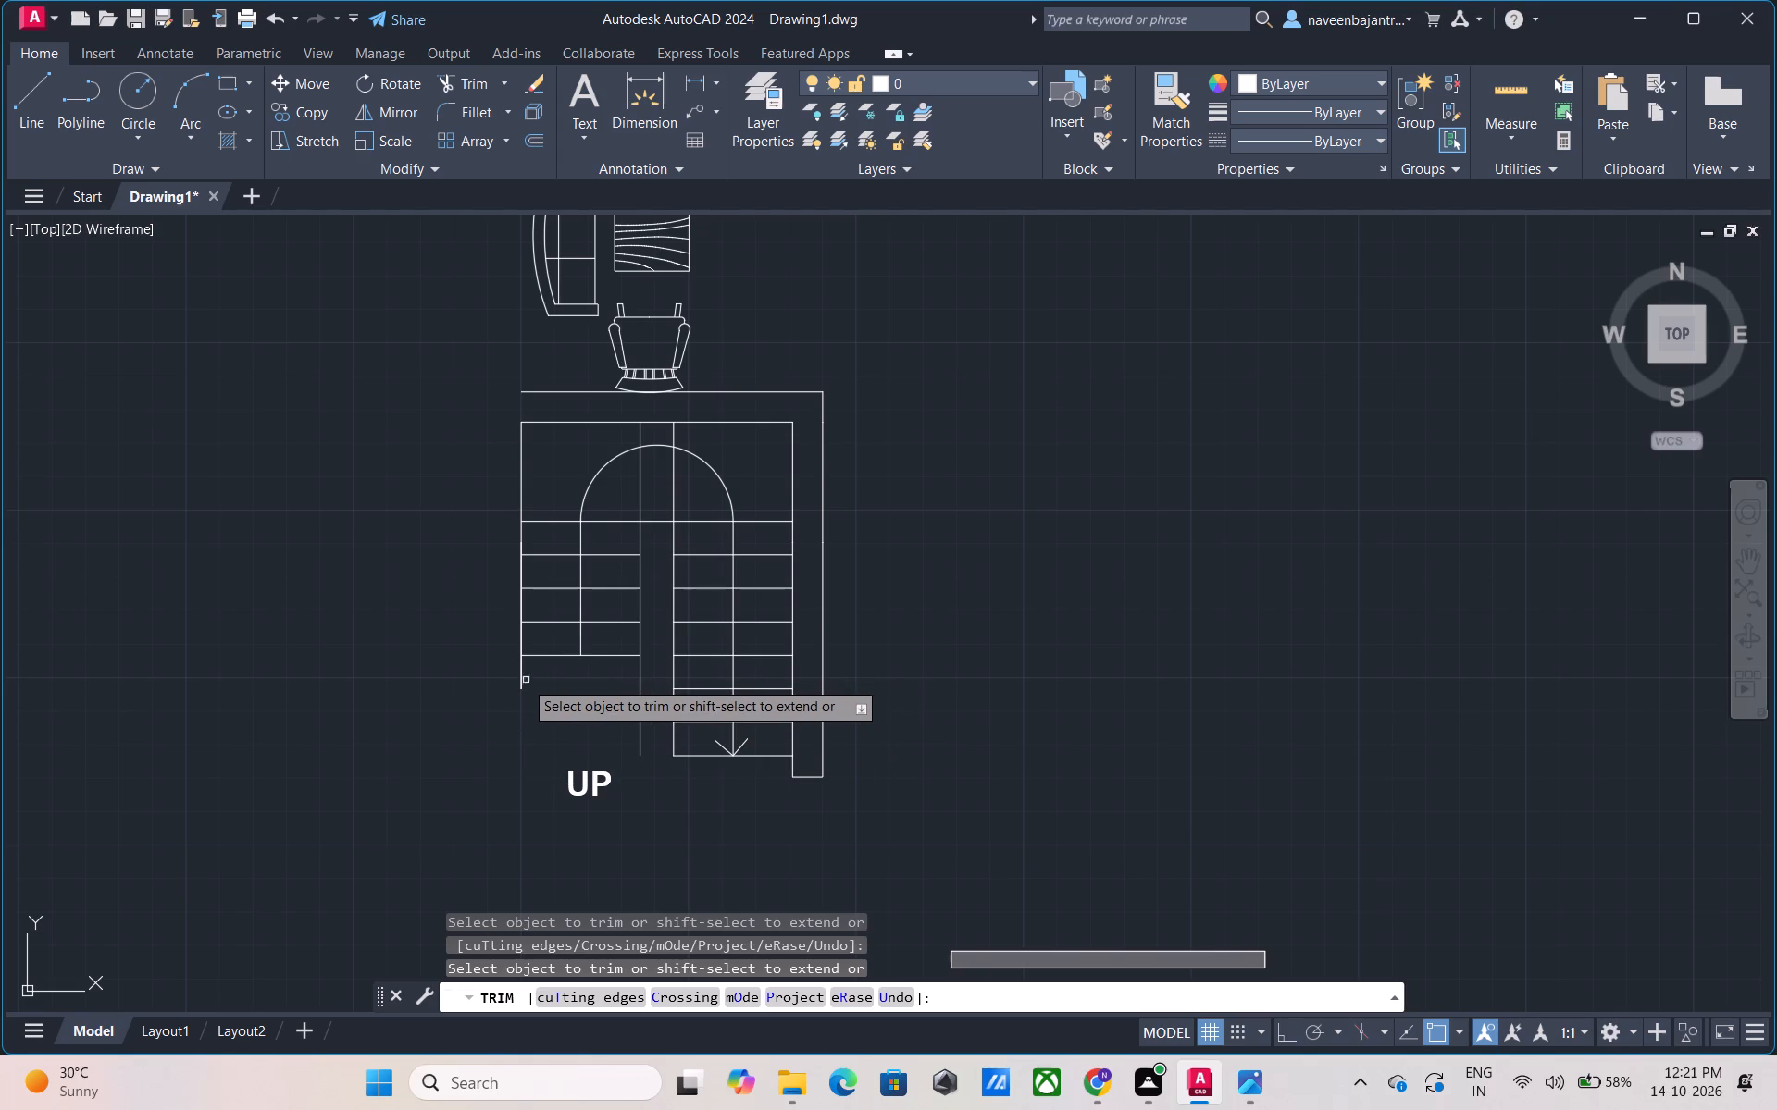
click(521, 680)
click(519, 671)
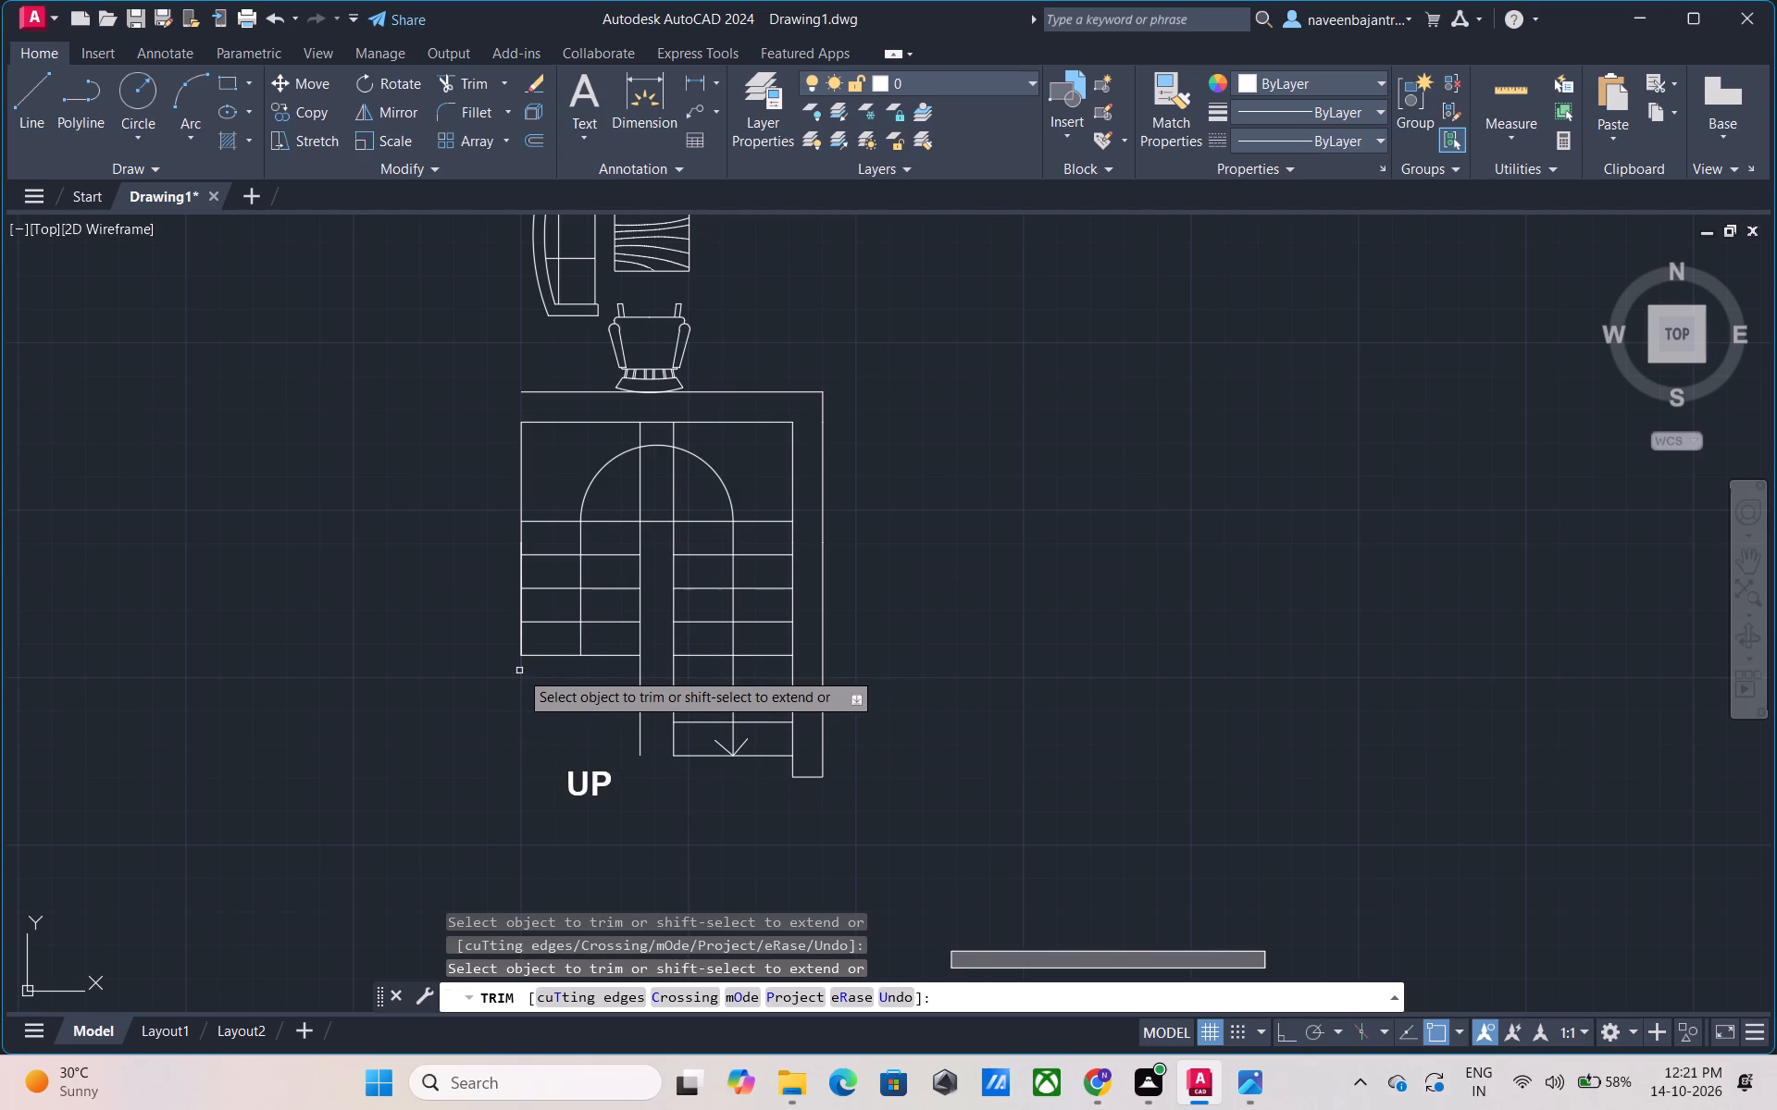
click(605, 656)
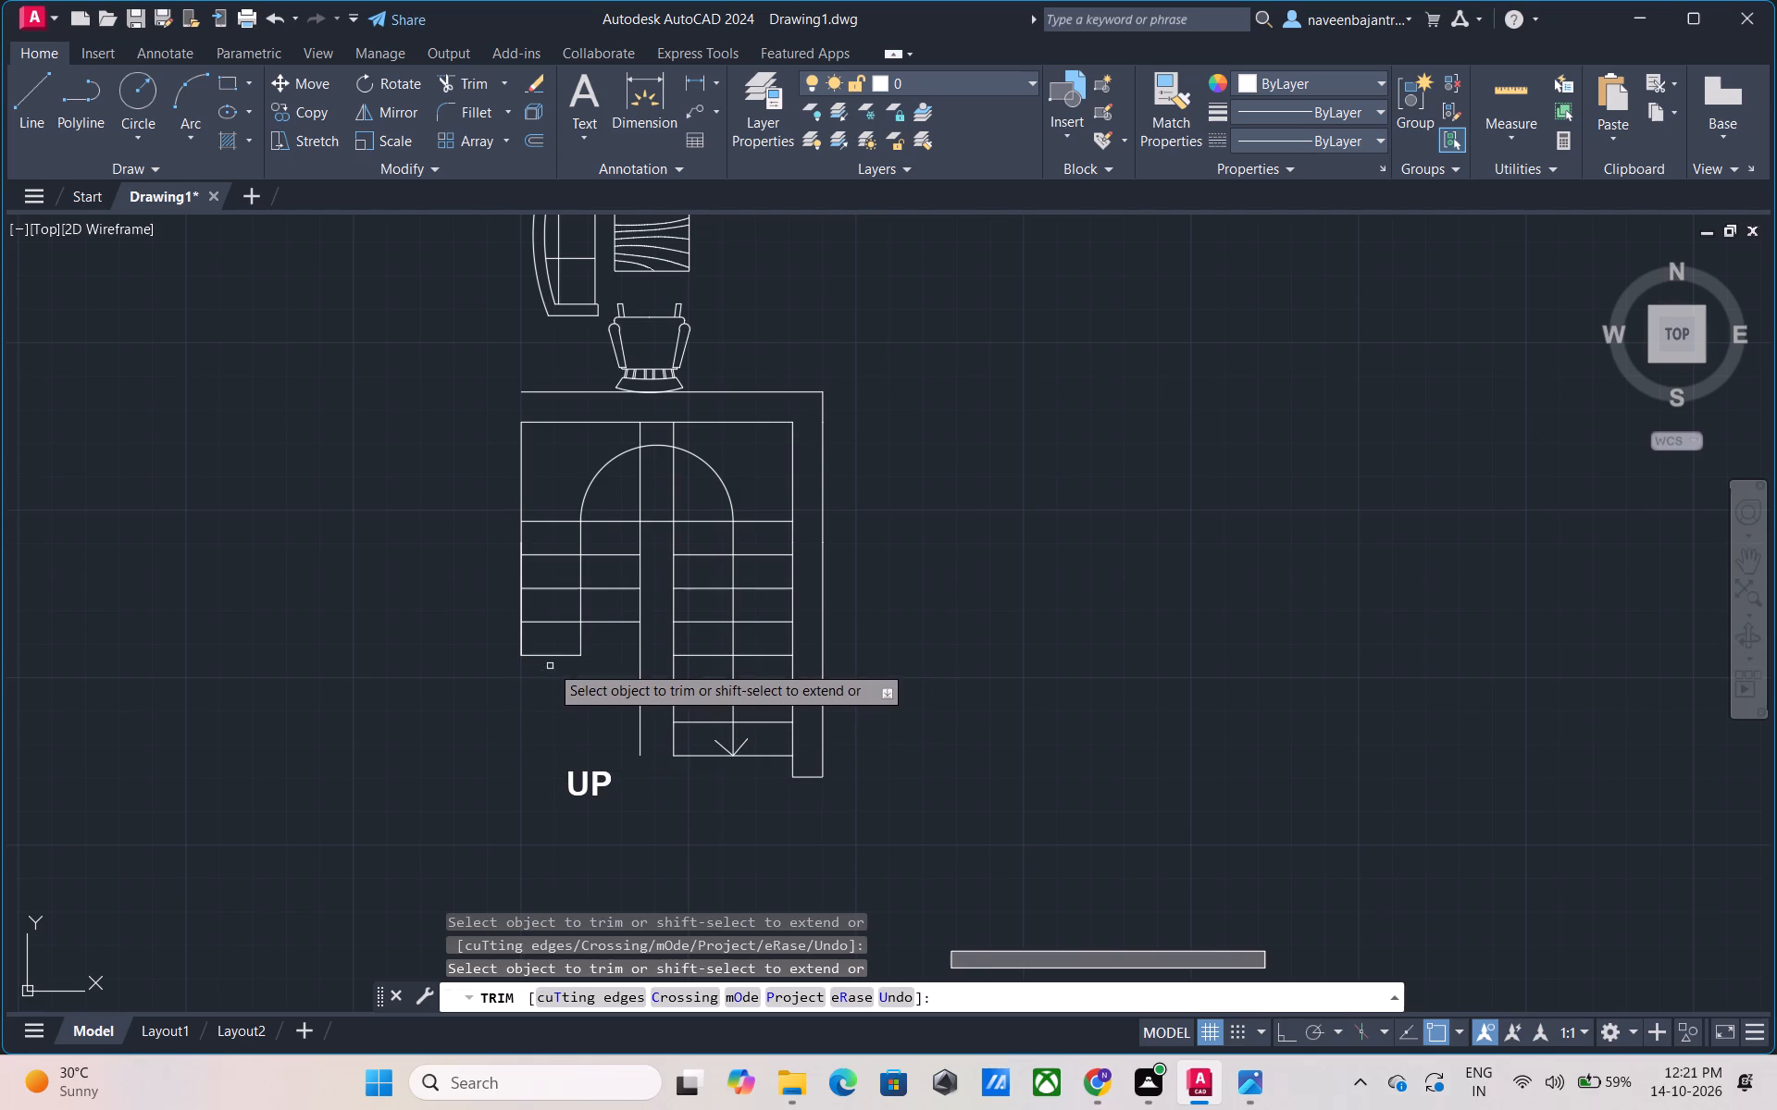
click(550, 658)
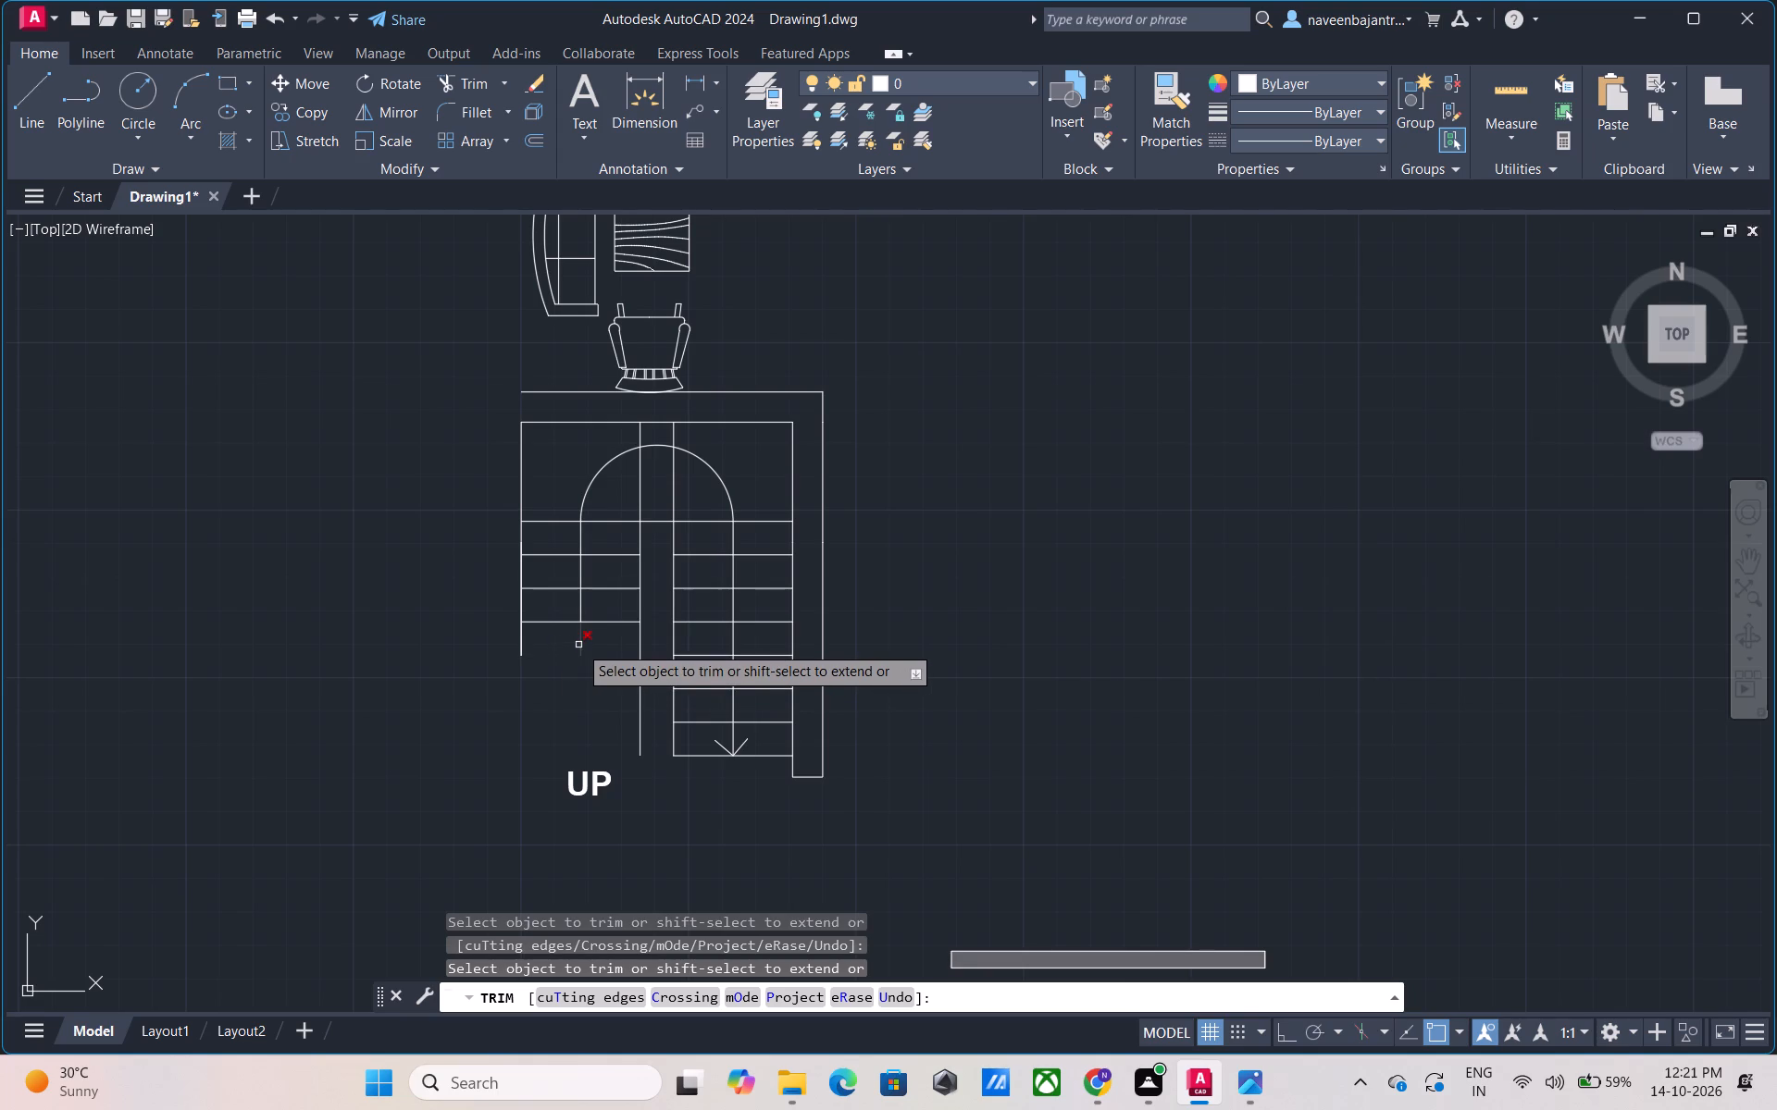
click(578, 645)
click(521, 648)
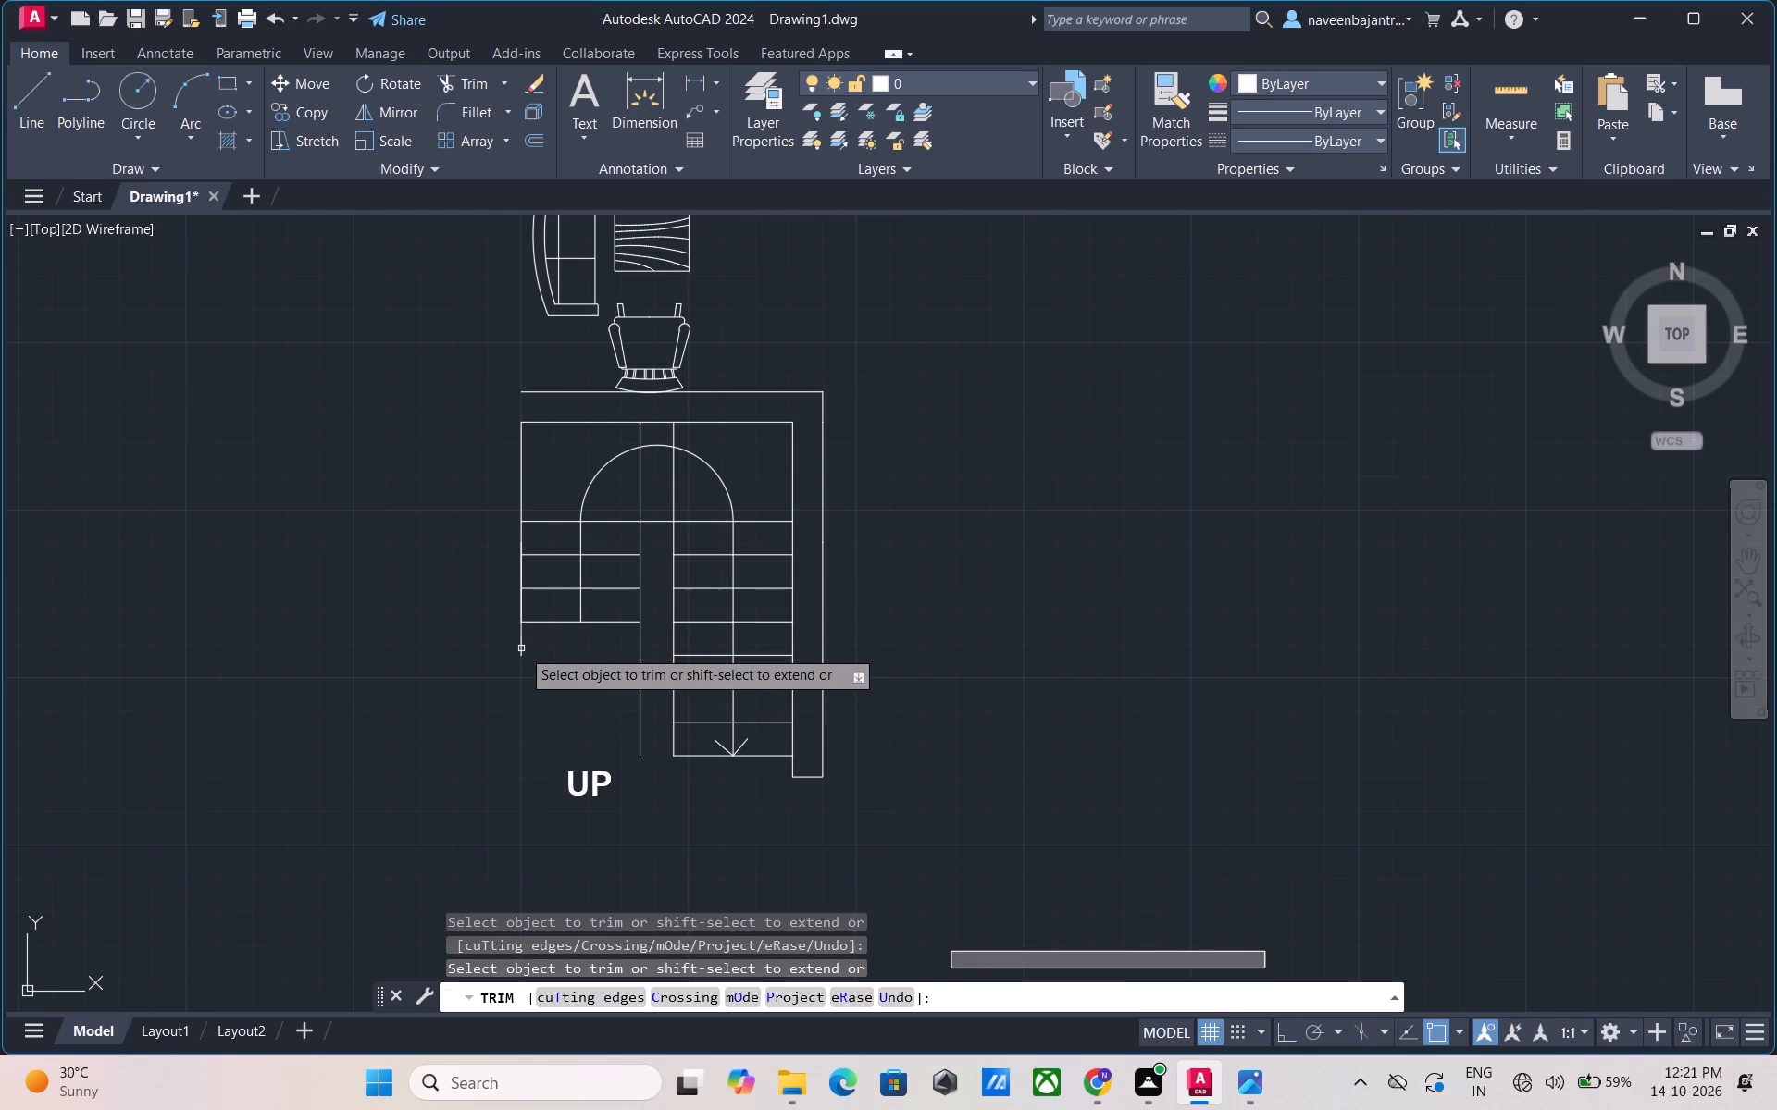
click(521, 644)
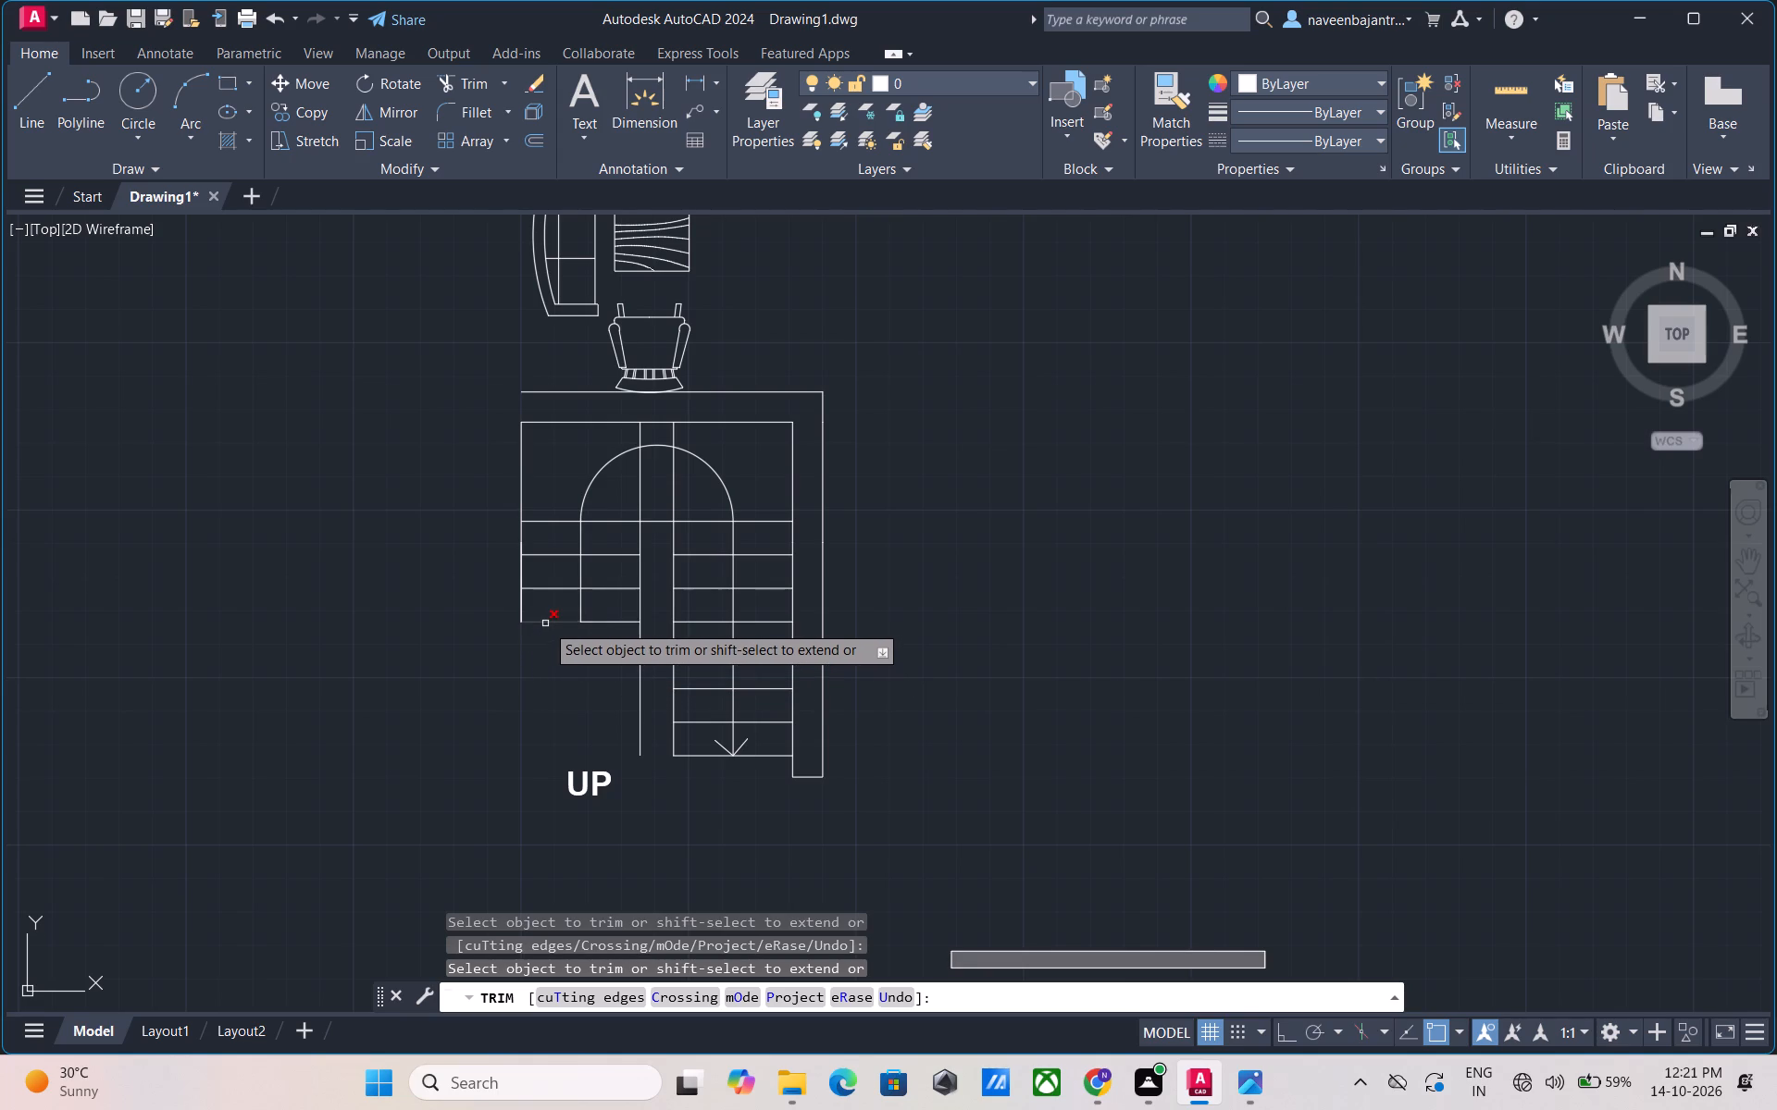
click(545, 623)
click(609, 622)
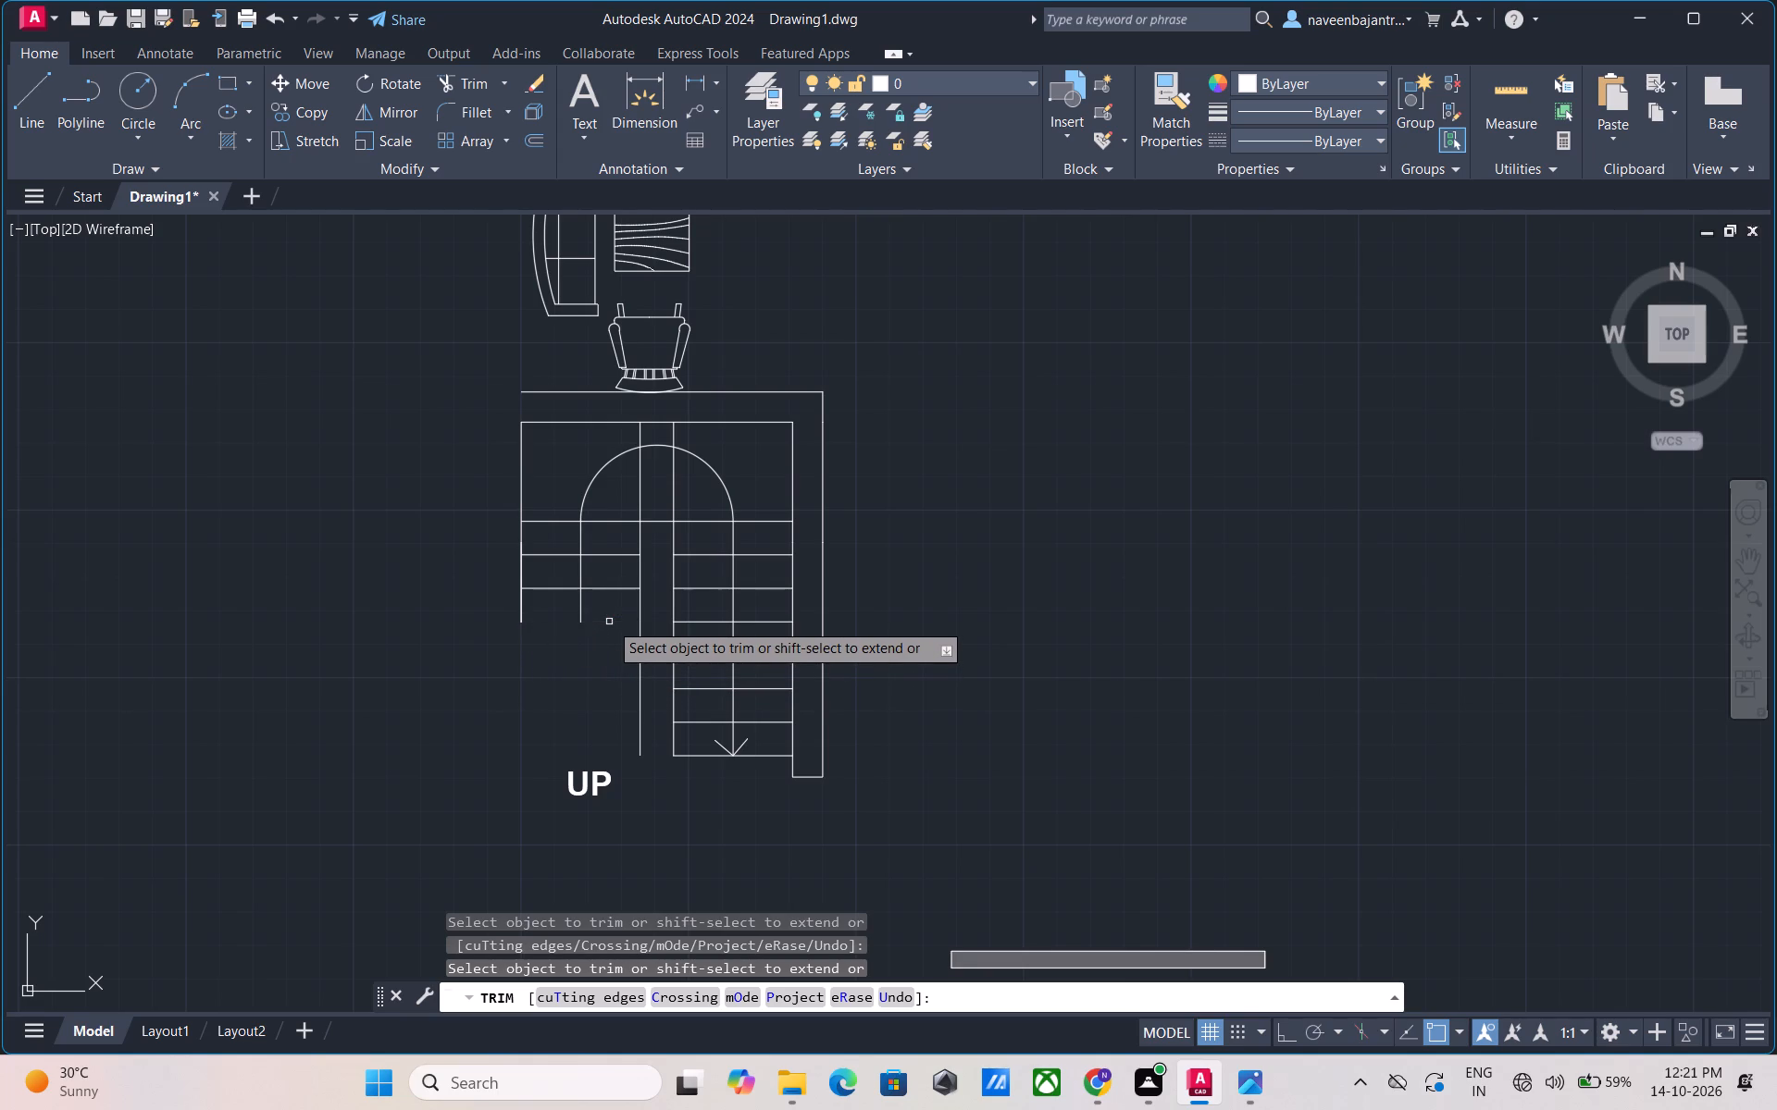
click(520, 623)
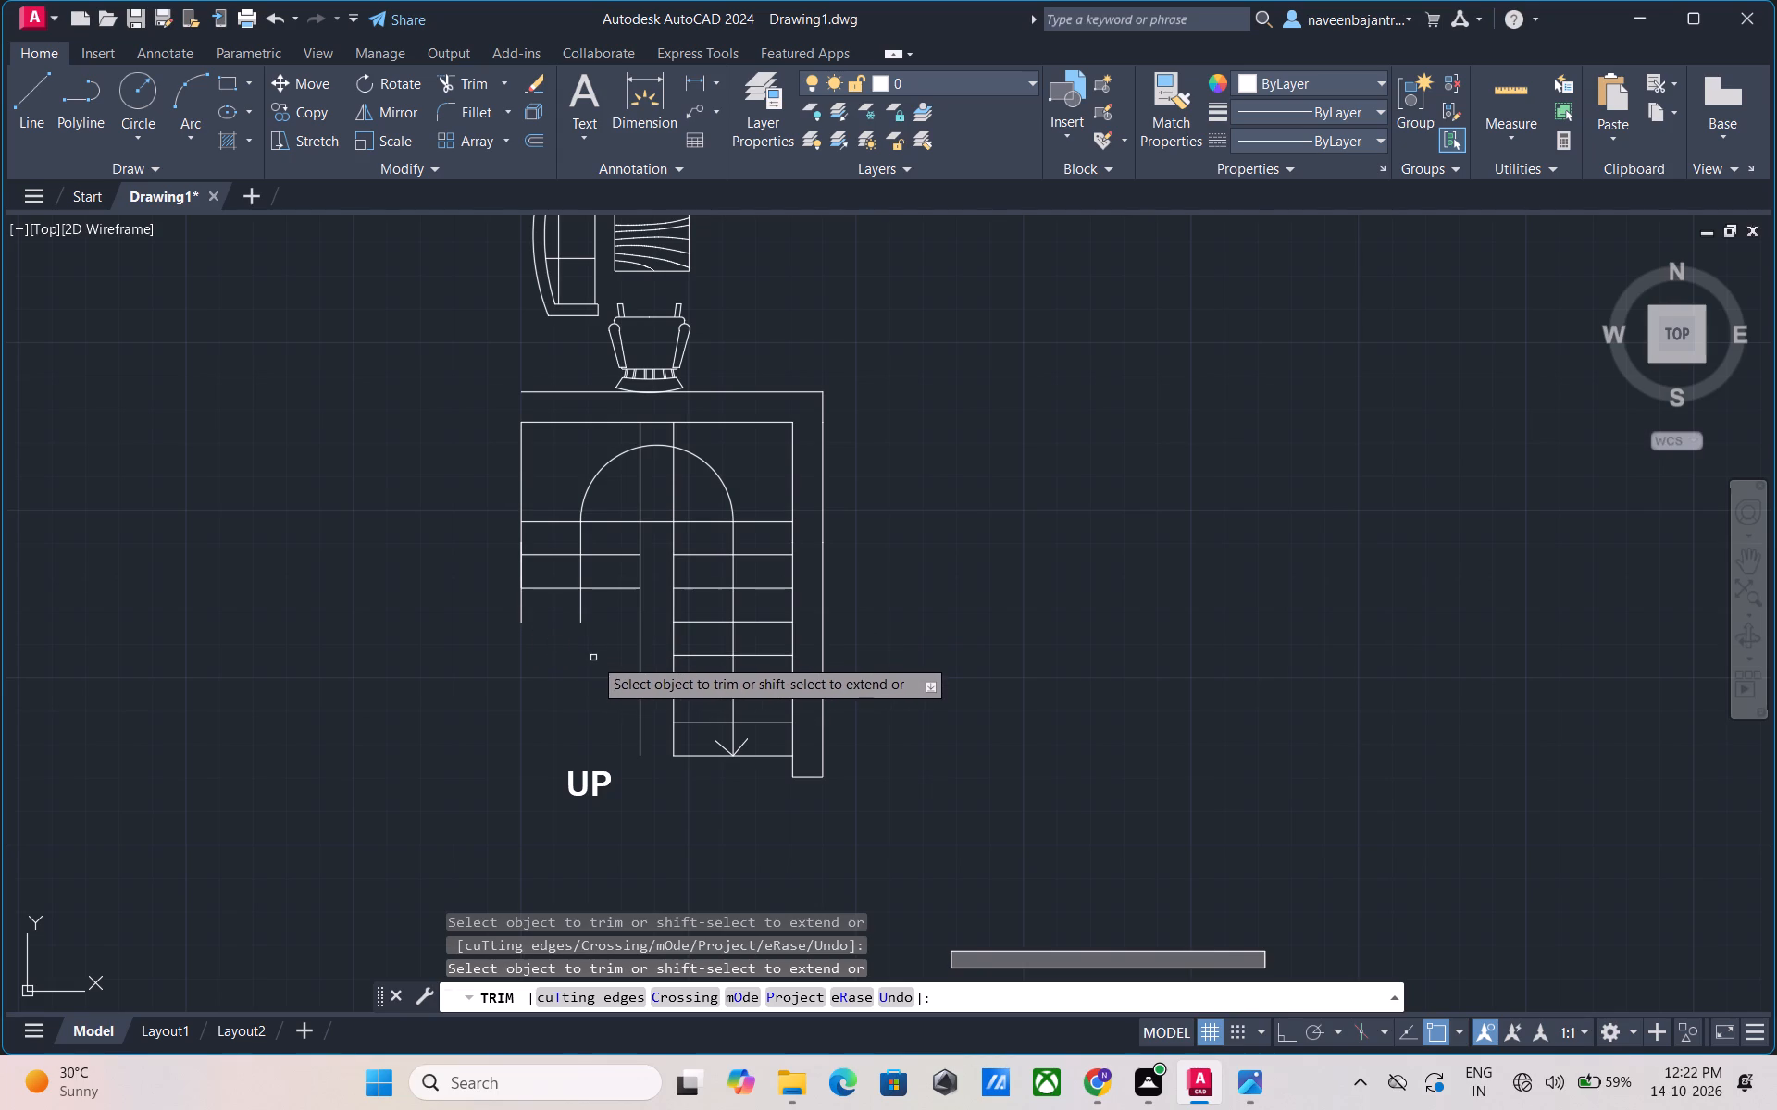
click(637, 660)
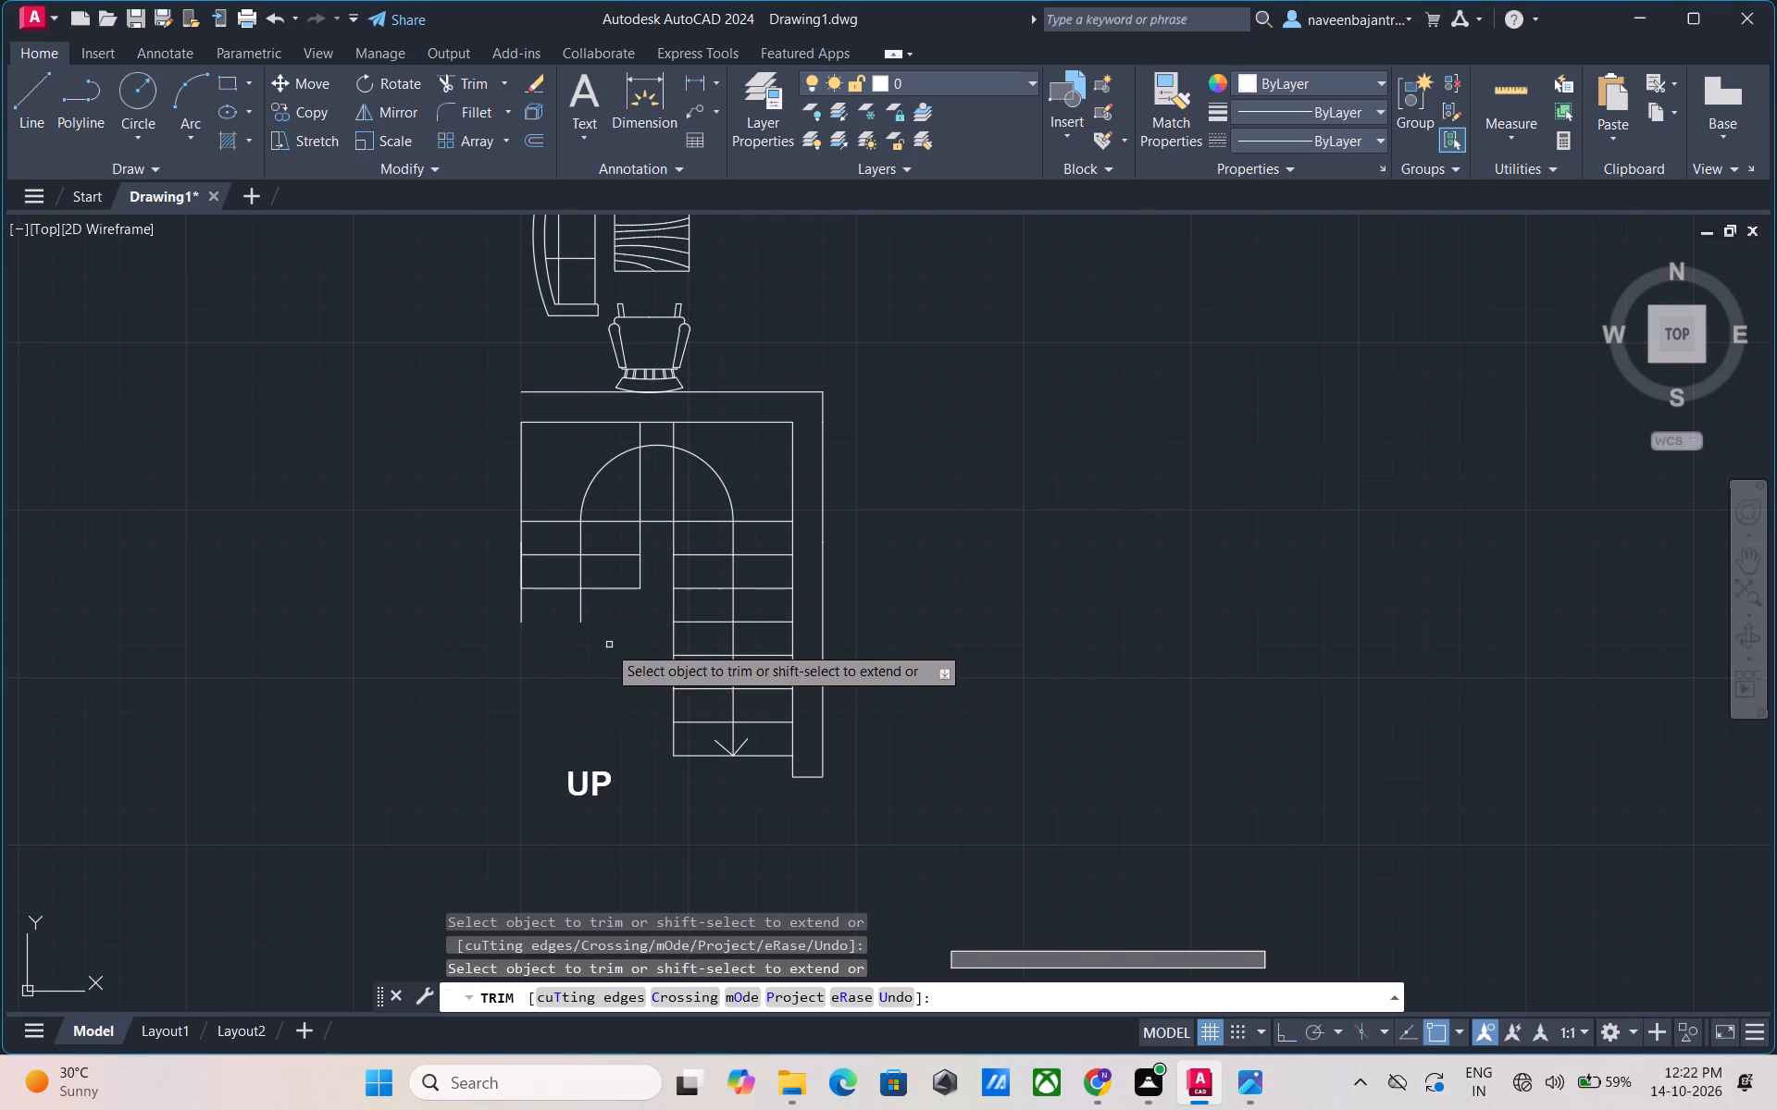
click(578, 611)
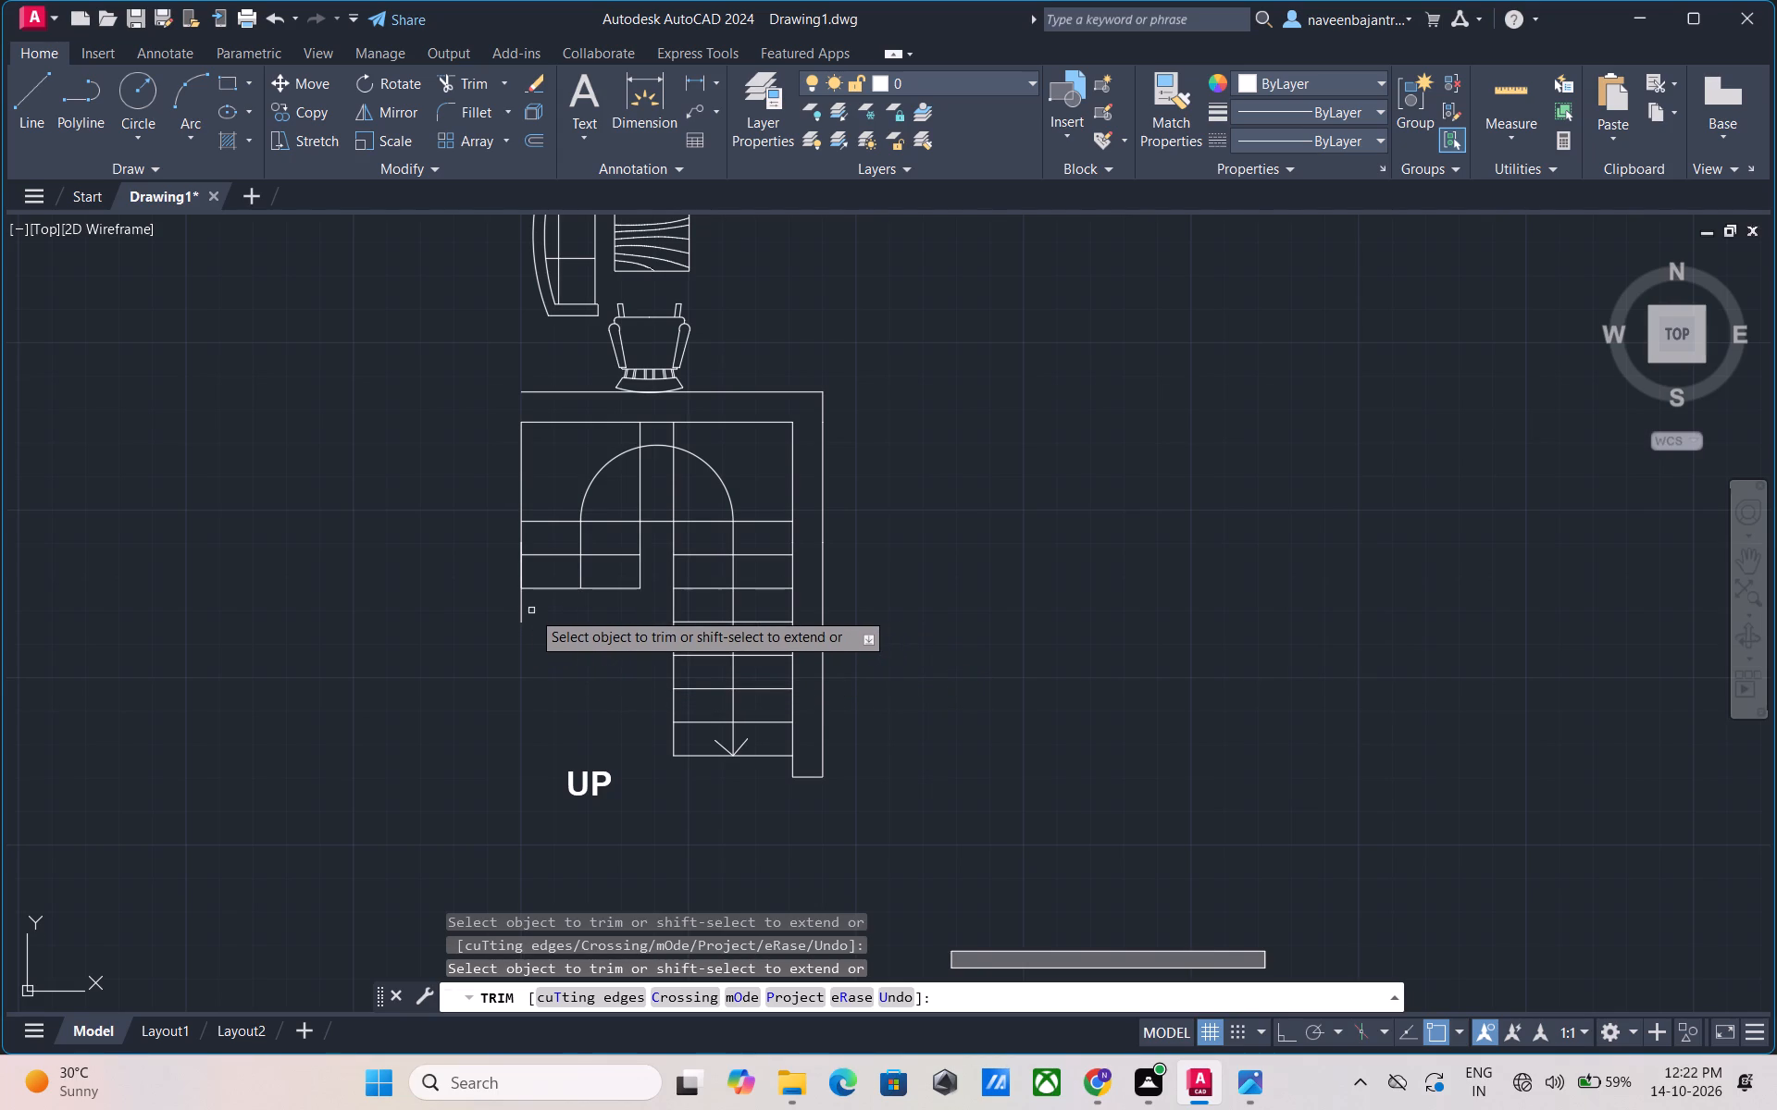
click(523, 610)
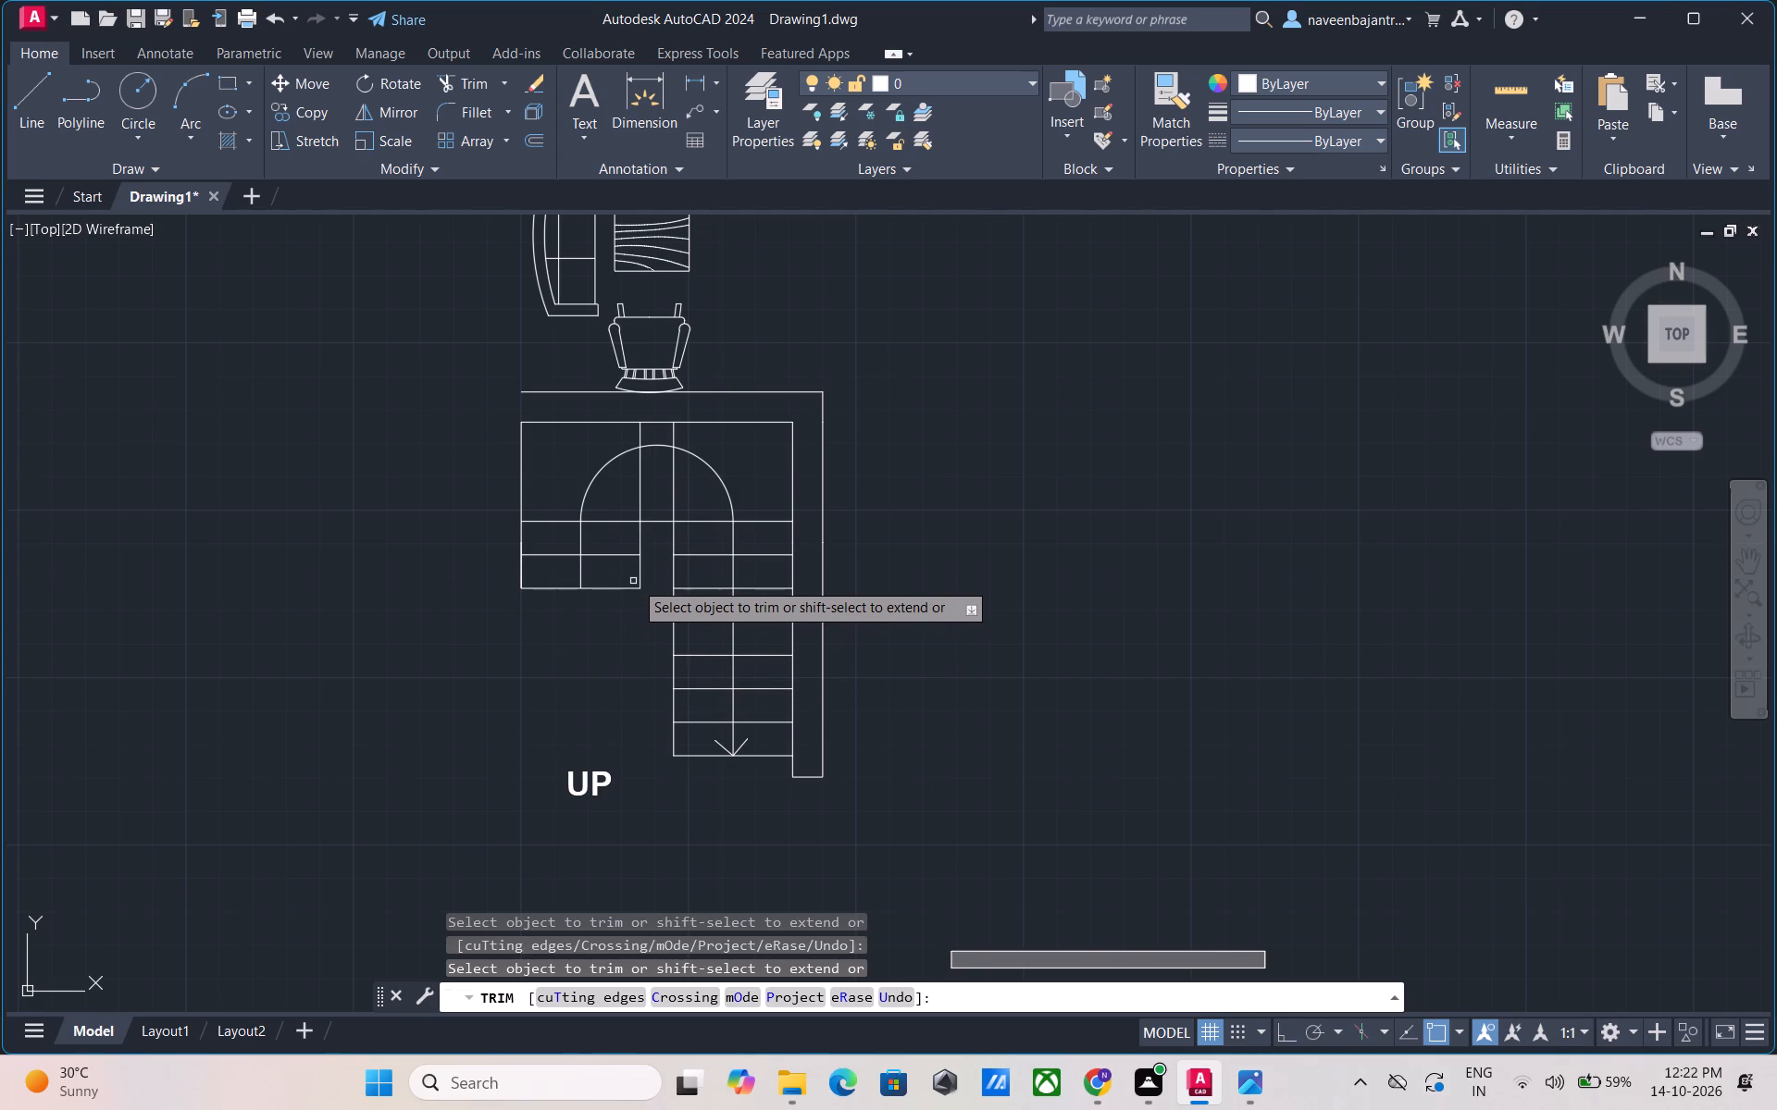
Trim away the left flight's last two treads below the landing line, including their walking-line and side-edge segments.
click(639, 576)
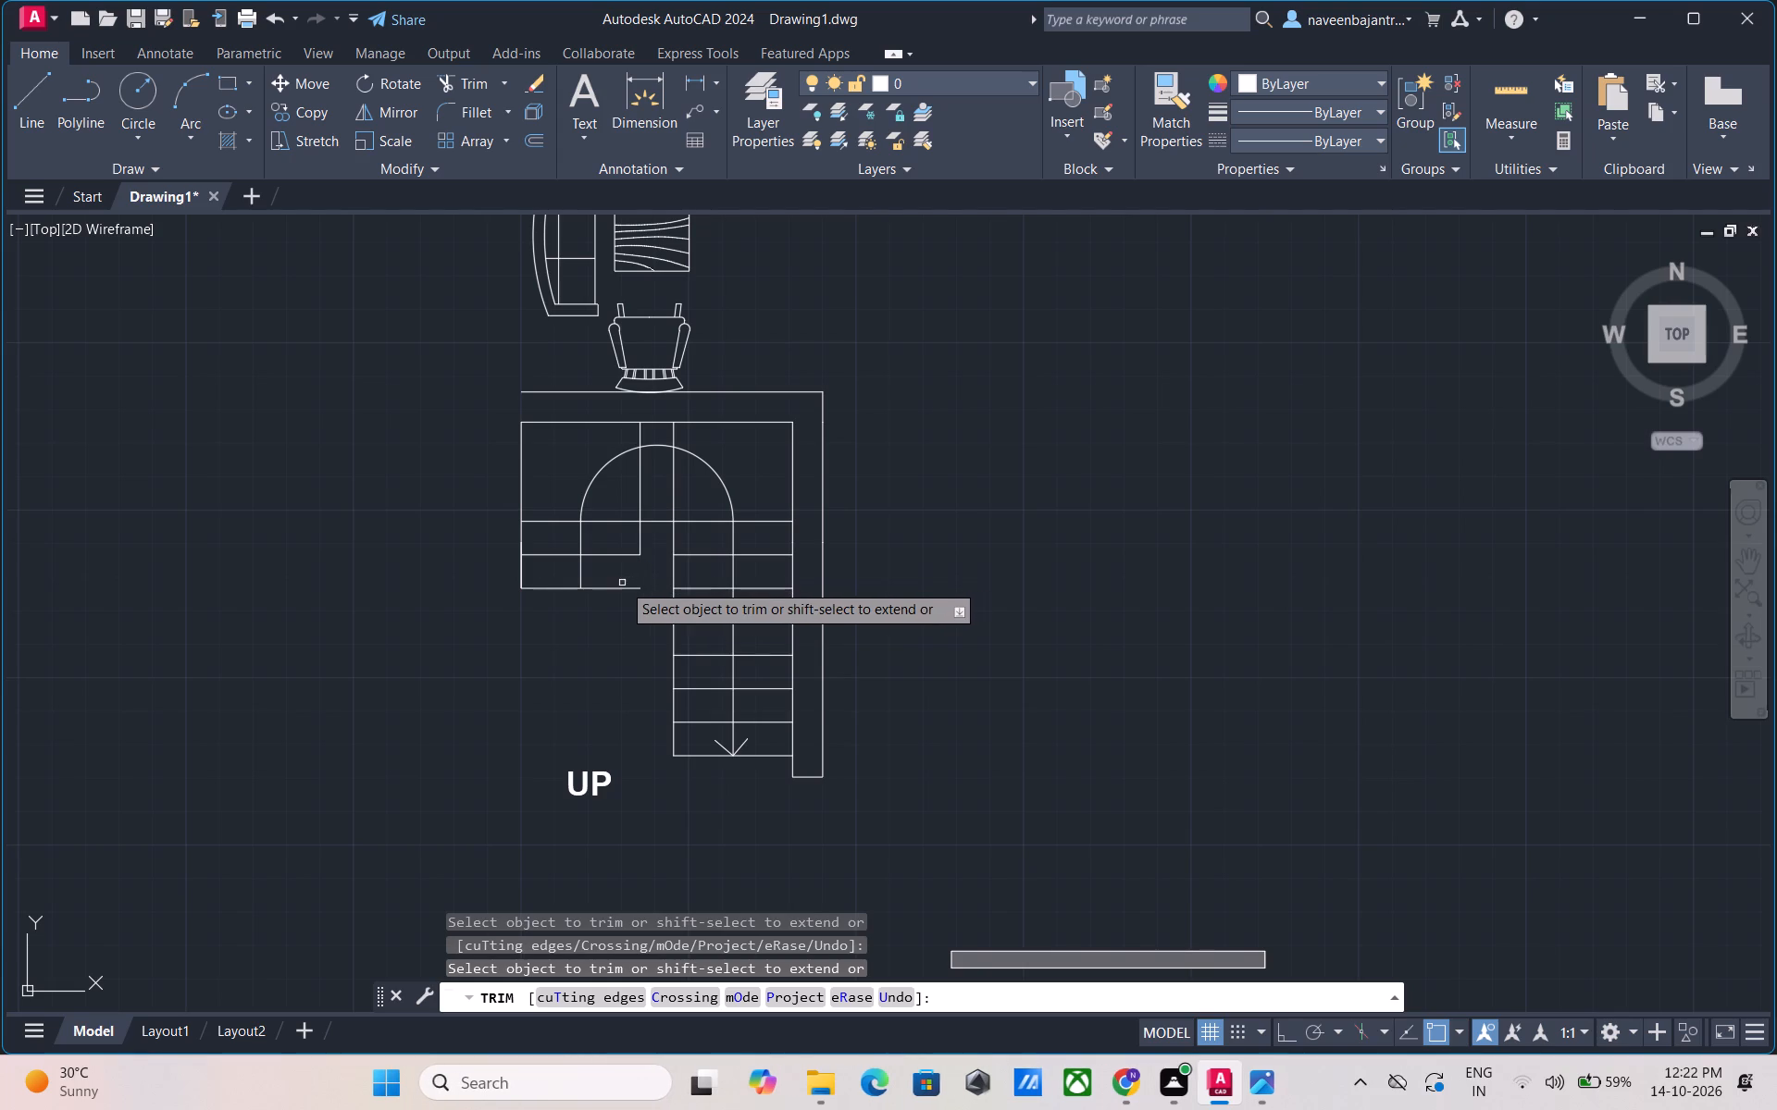
click(618, 589)
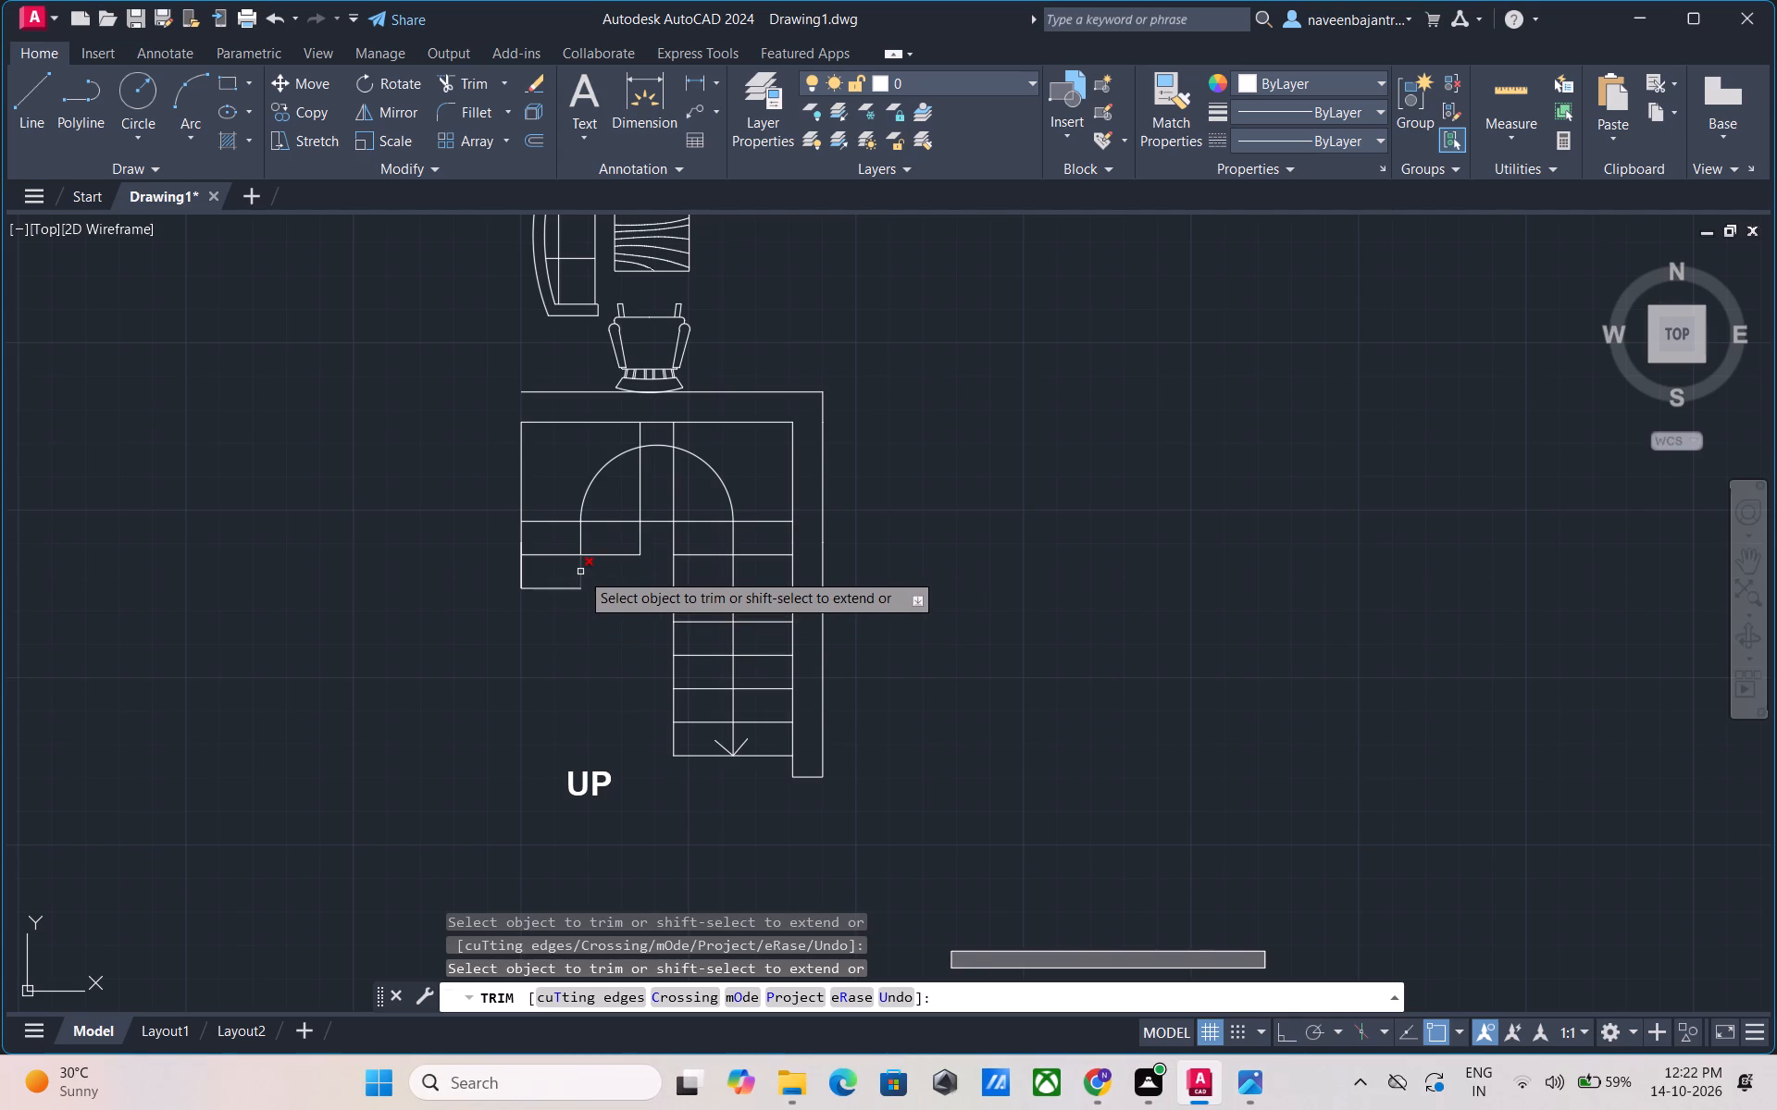
click(580, 572)
click(552, 587)
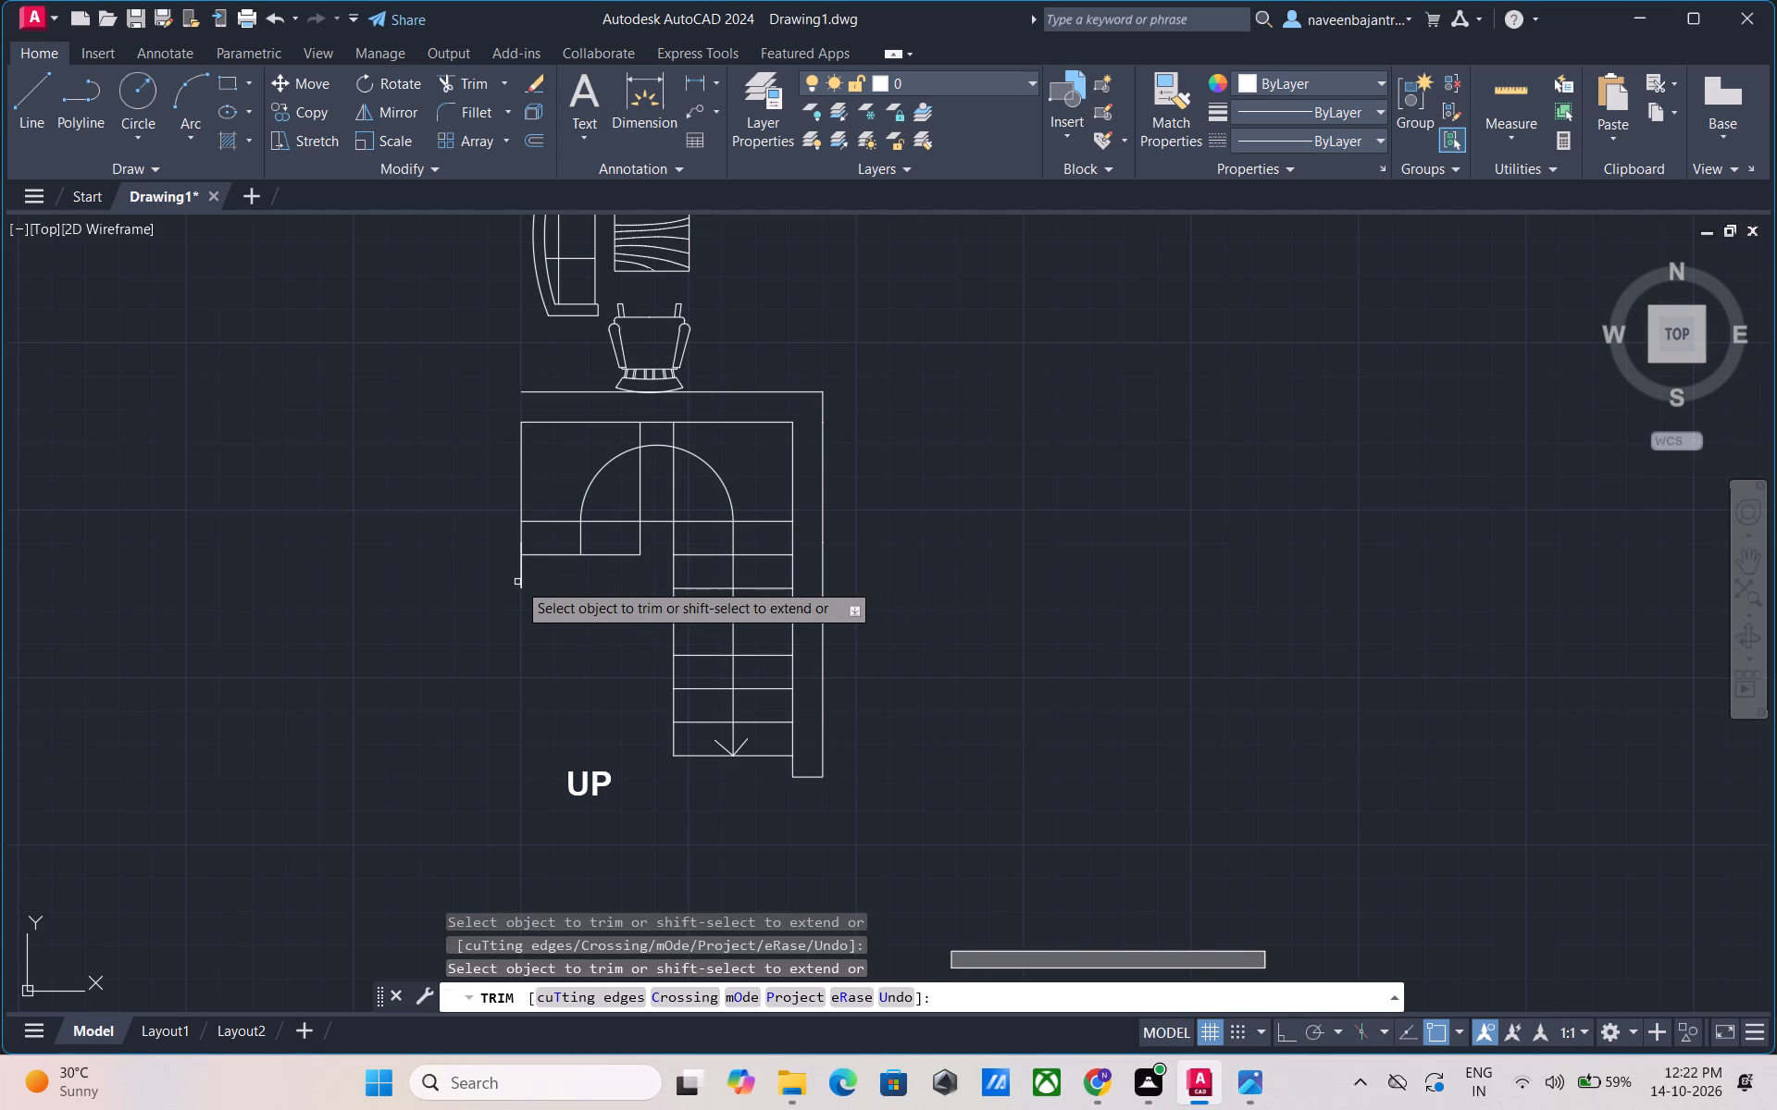
click(518, 575)
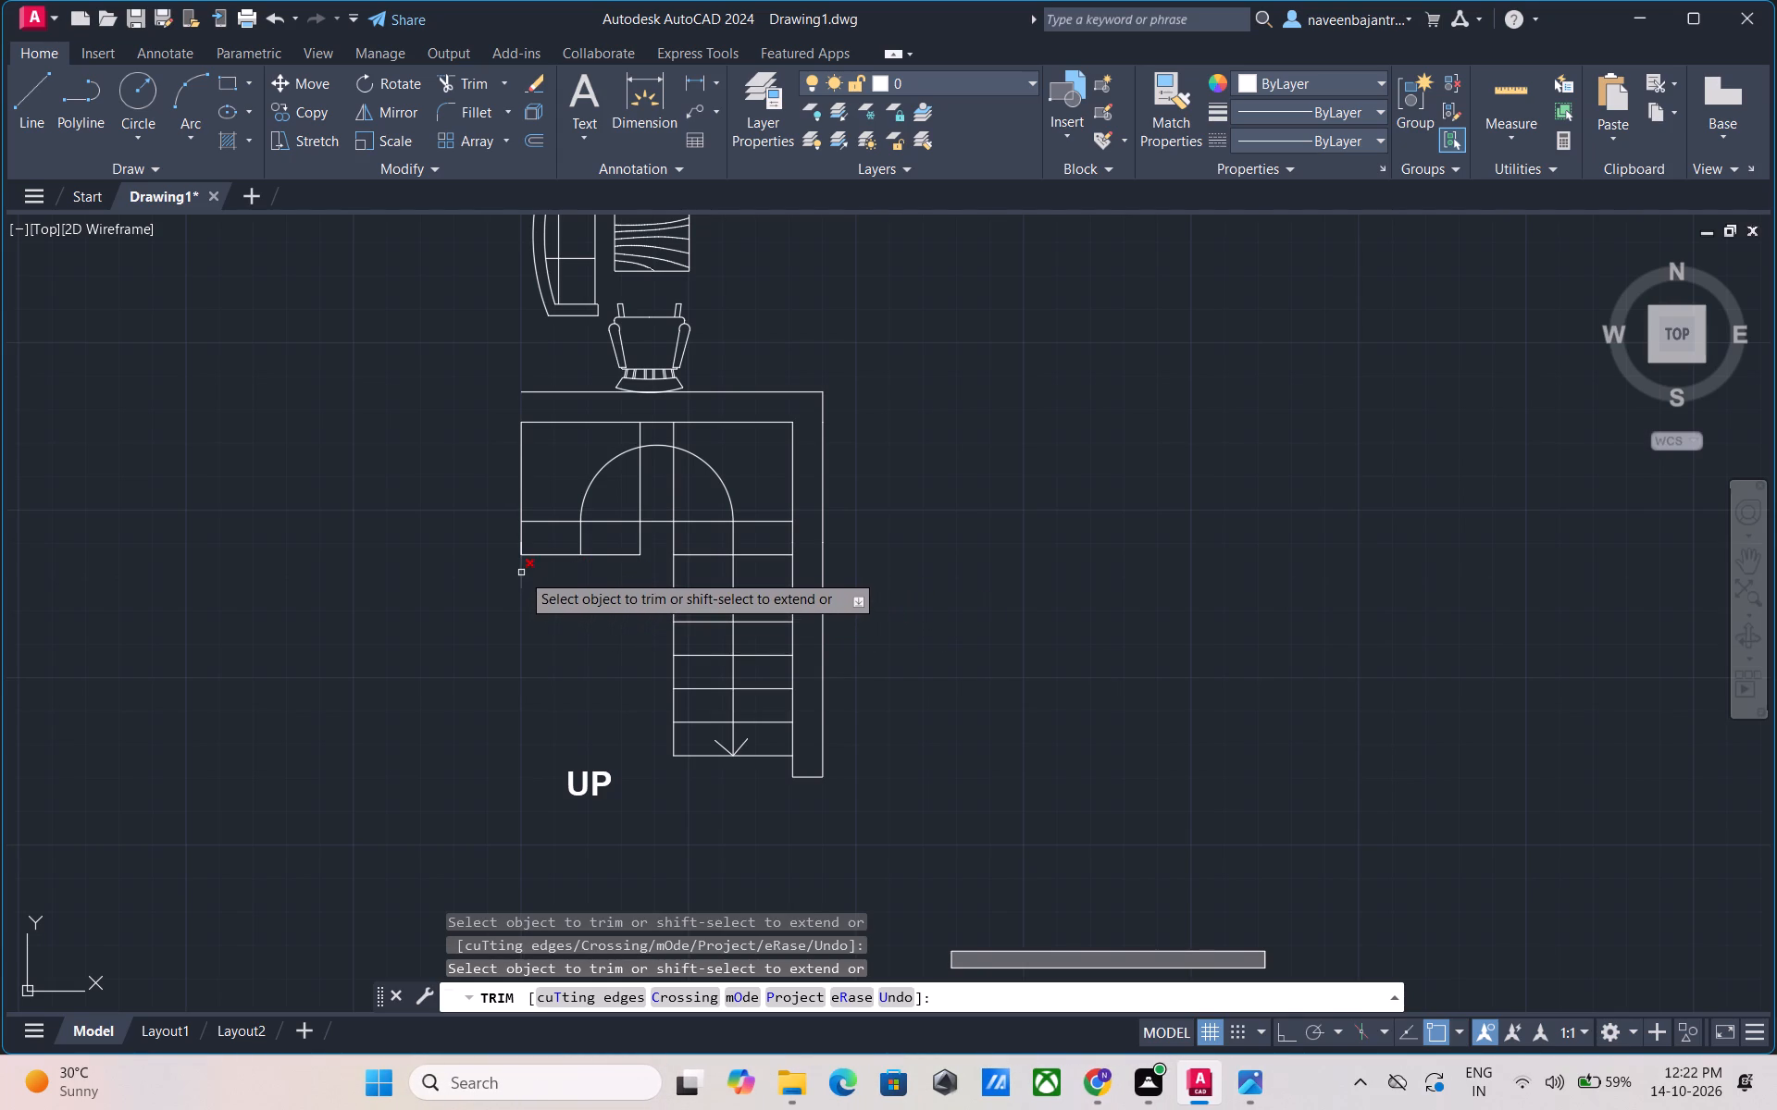
click(521, 573)
middle_drag(525, 579, 468, 718)
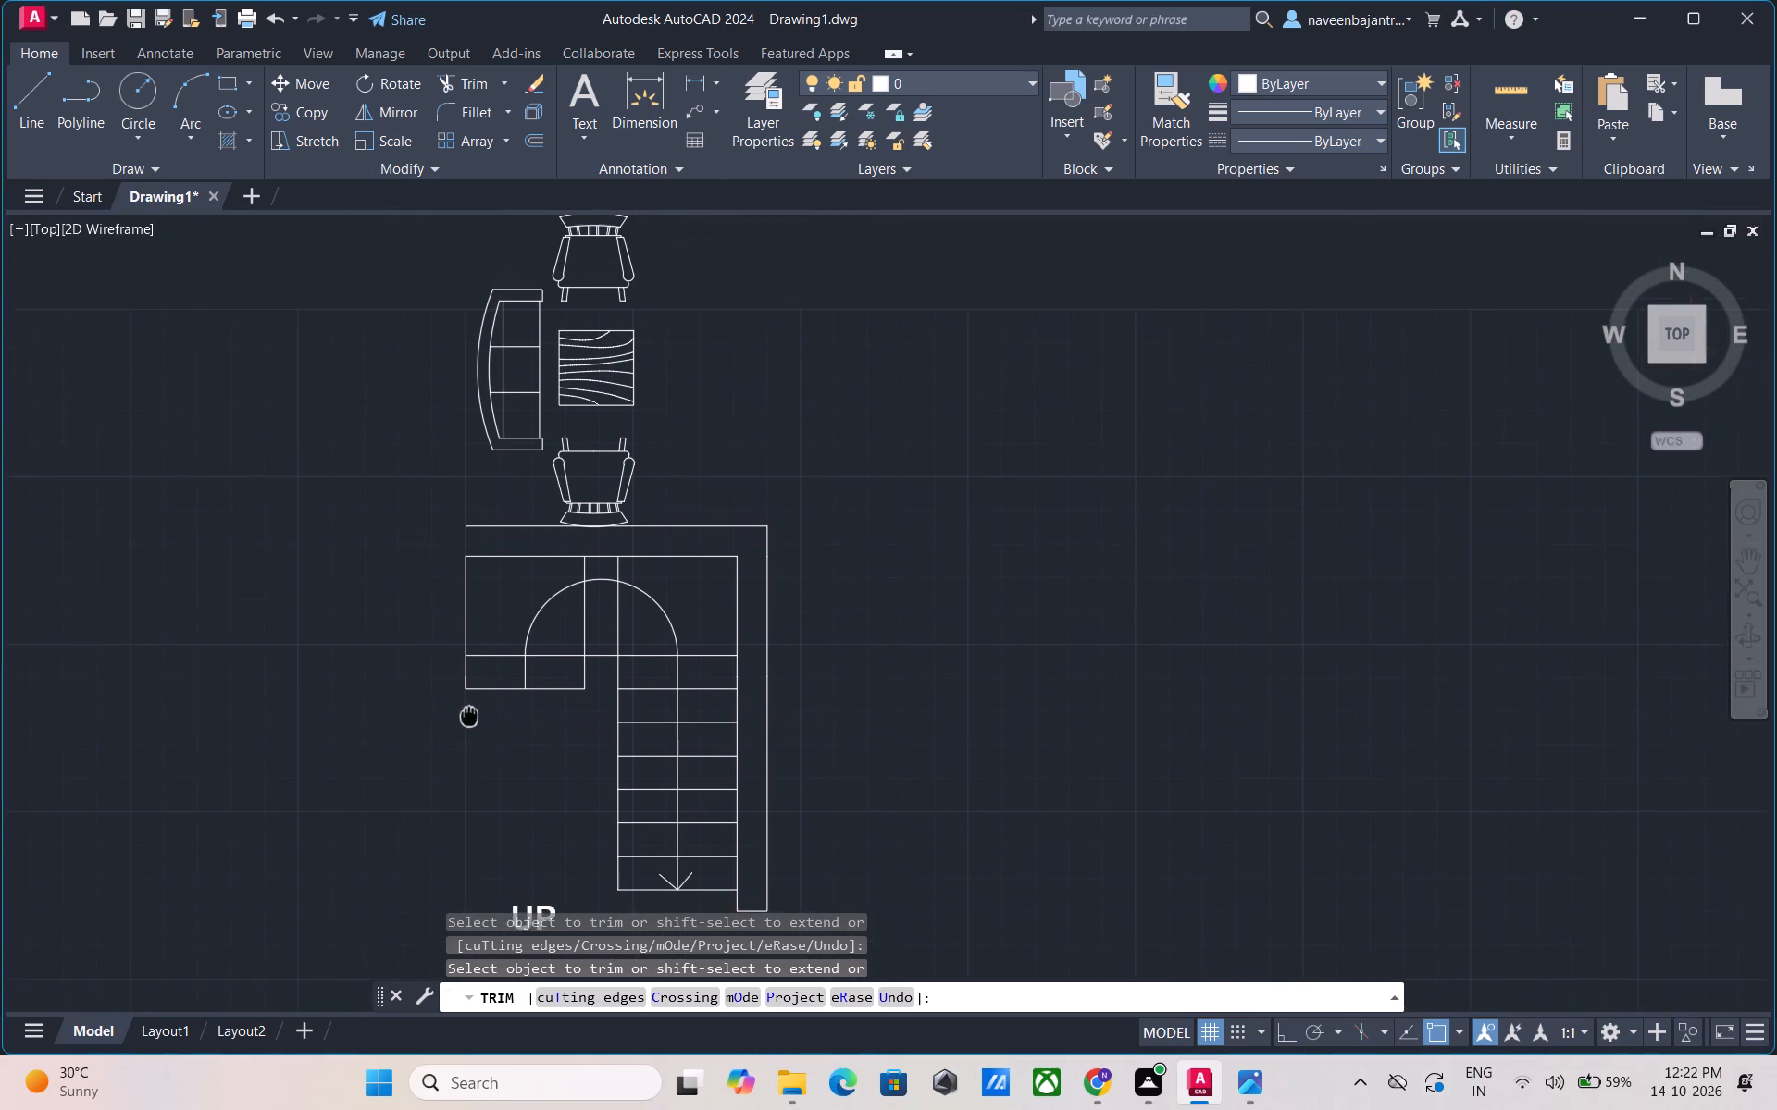
middle_drag(468, 718, 467, 721)
scroll(478, 722, up, 1)
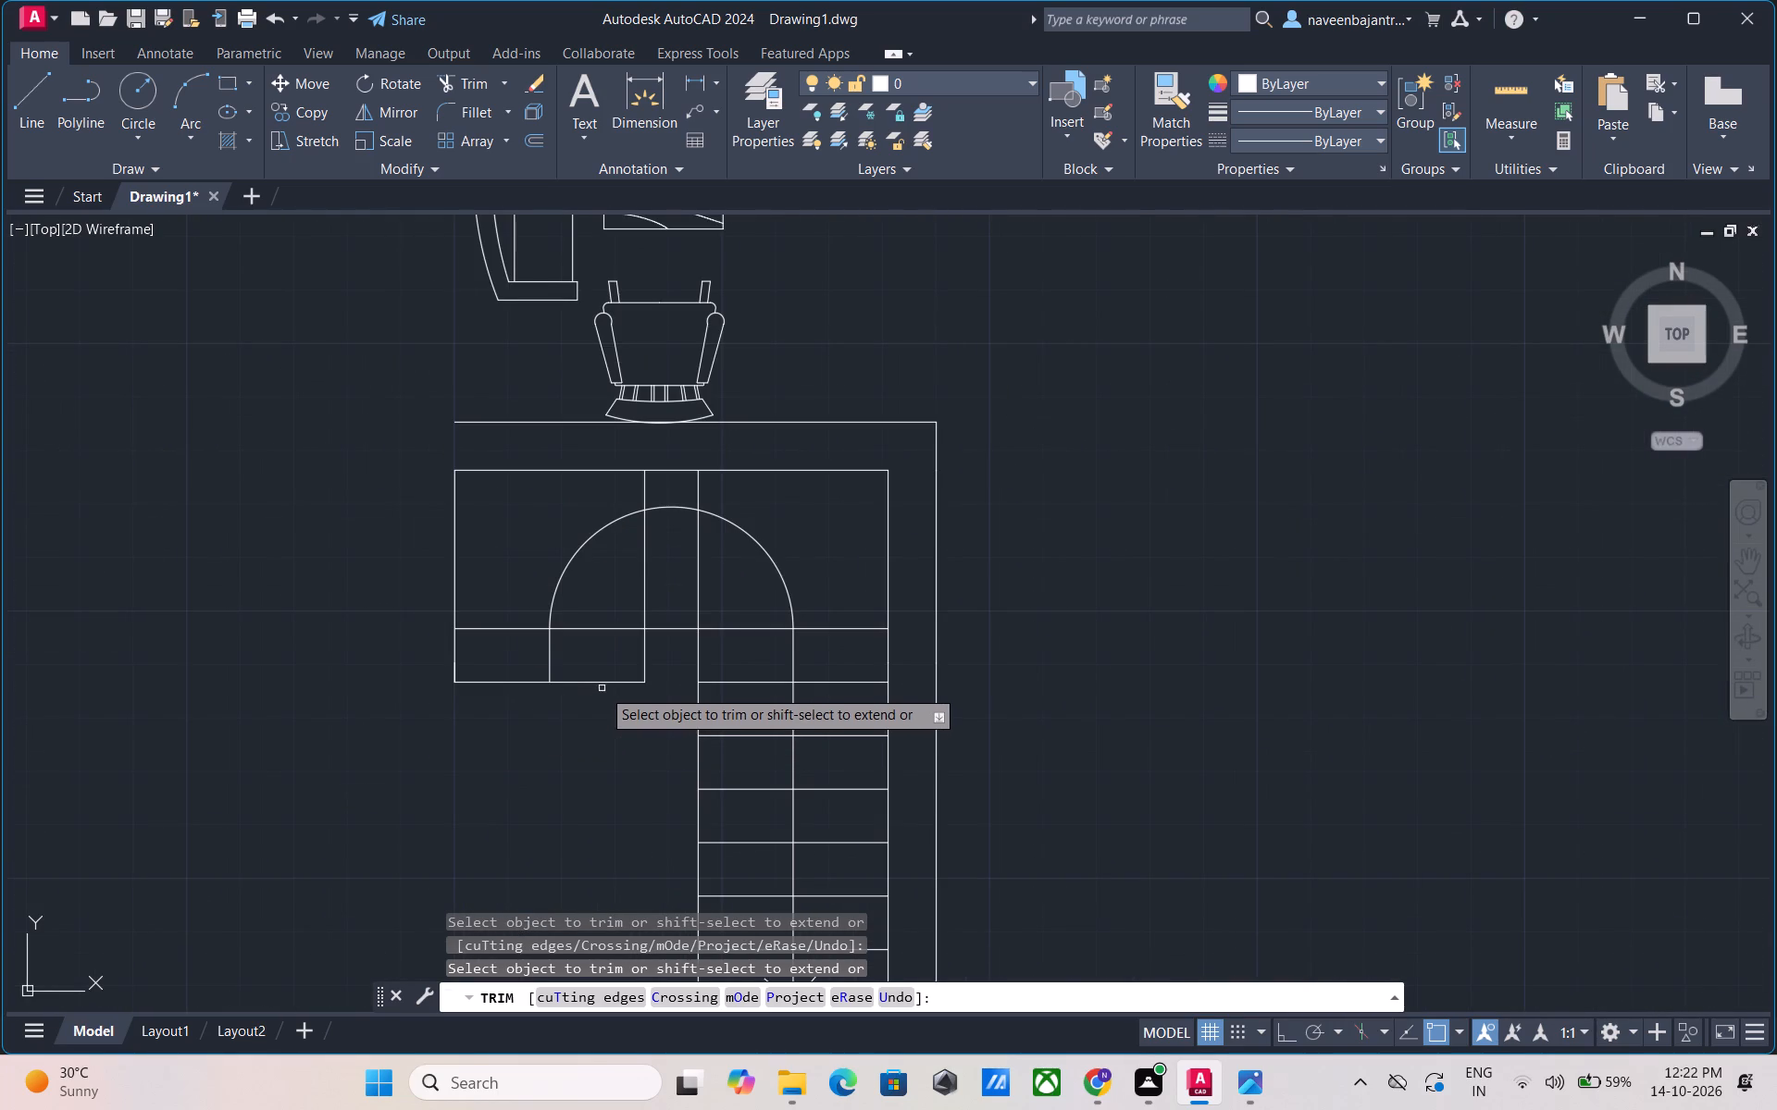
click(602, 684)
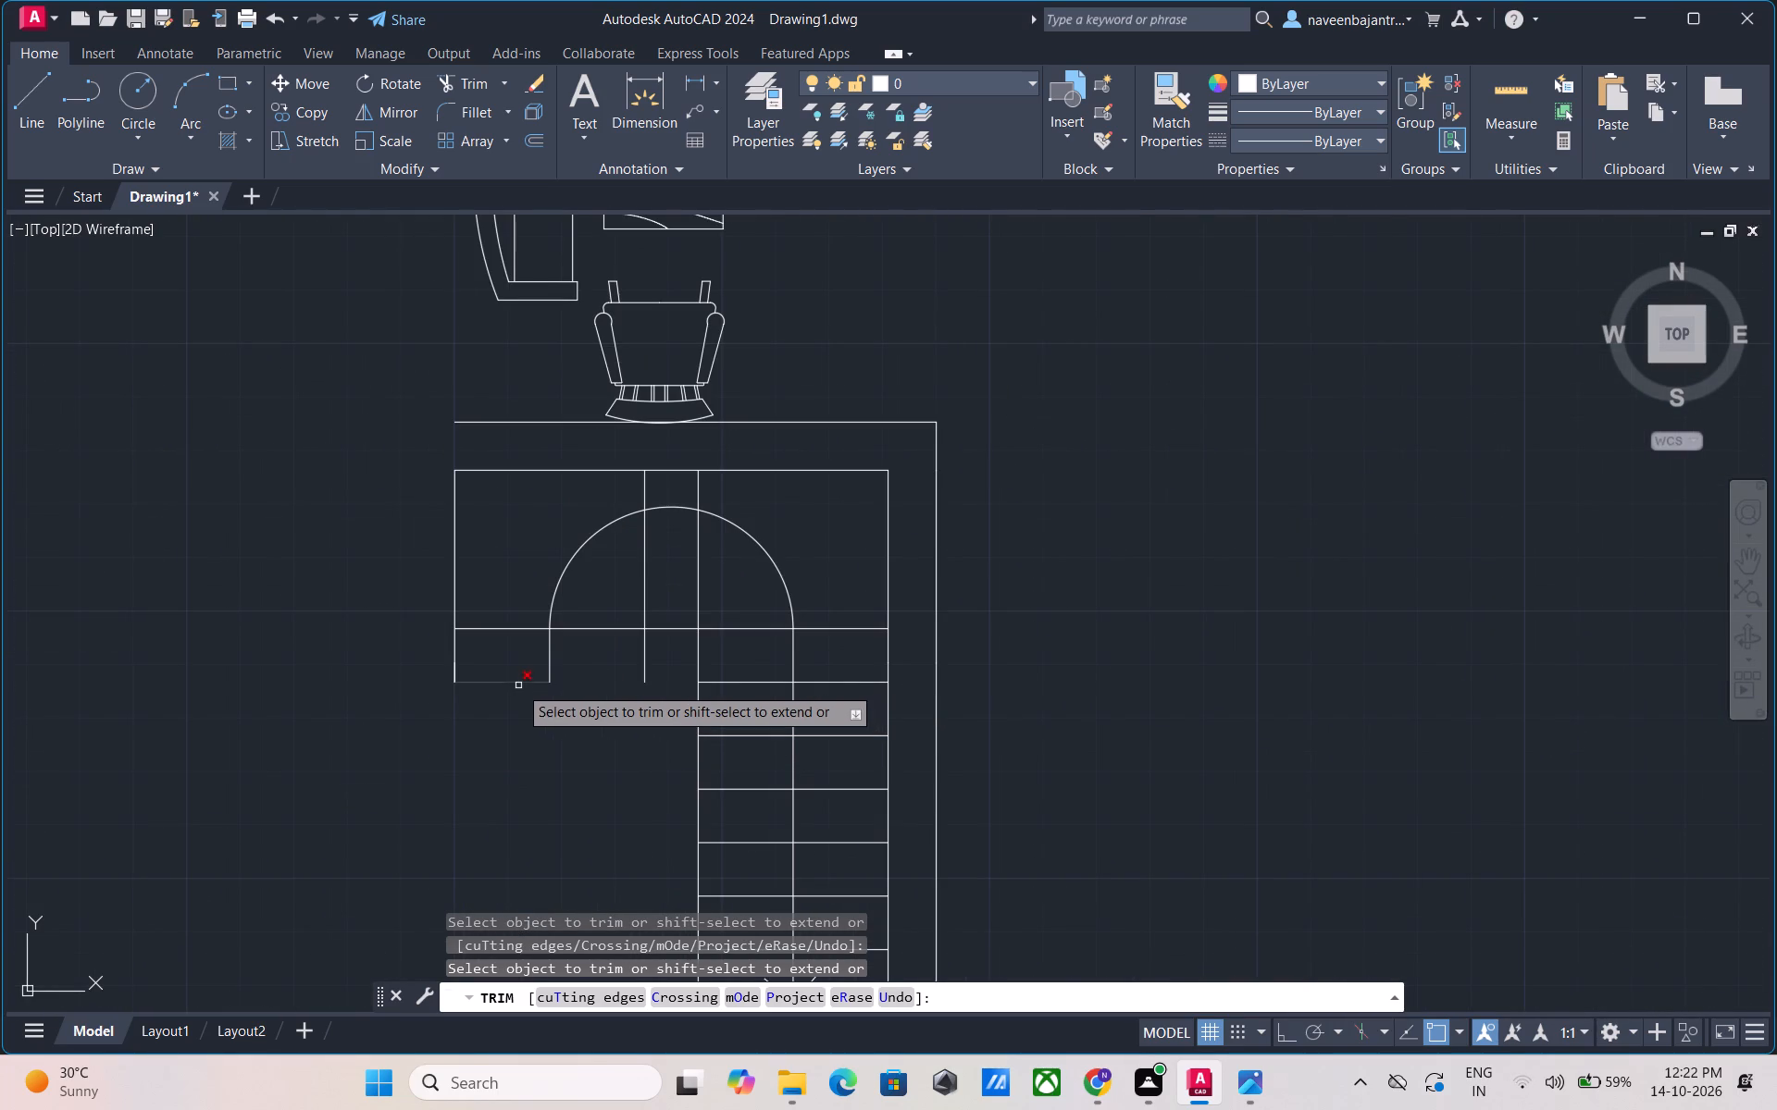
click(518, 685)
click(642, 669)
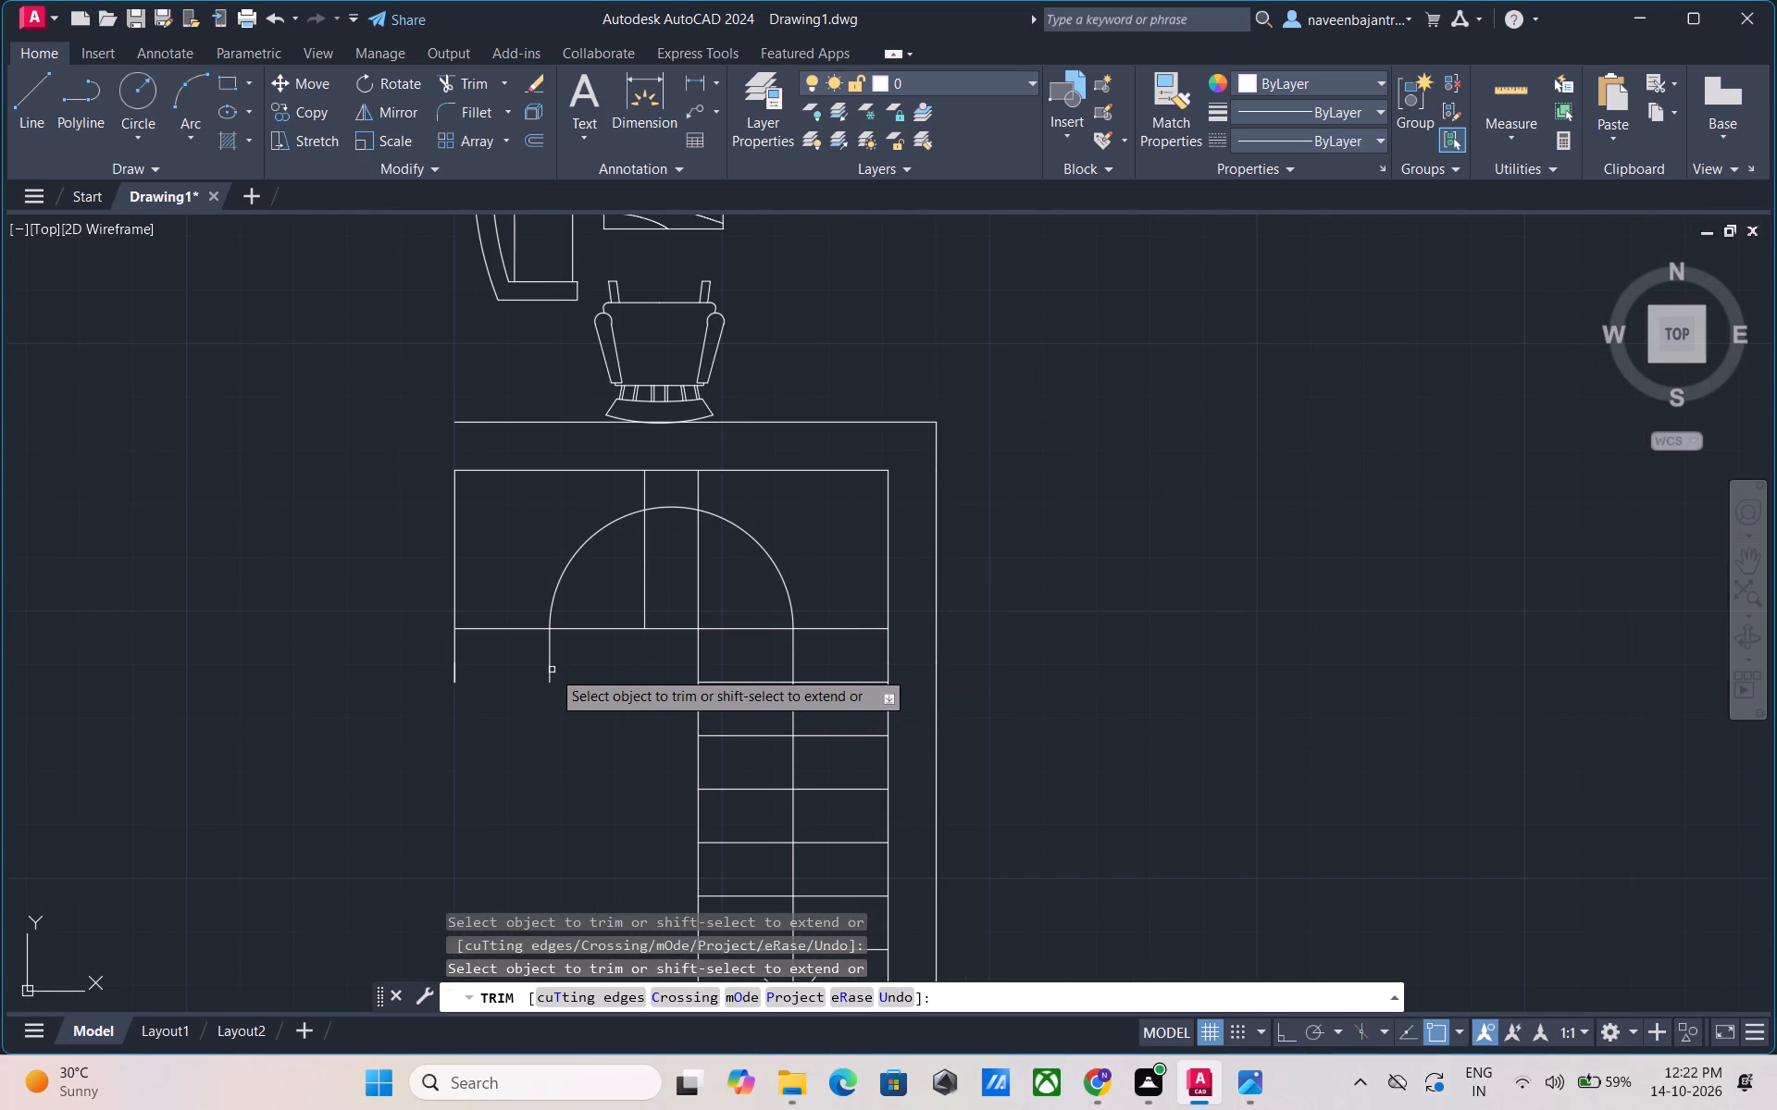
click(552, 670)
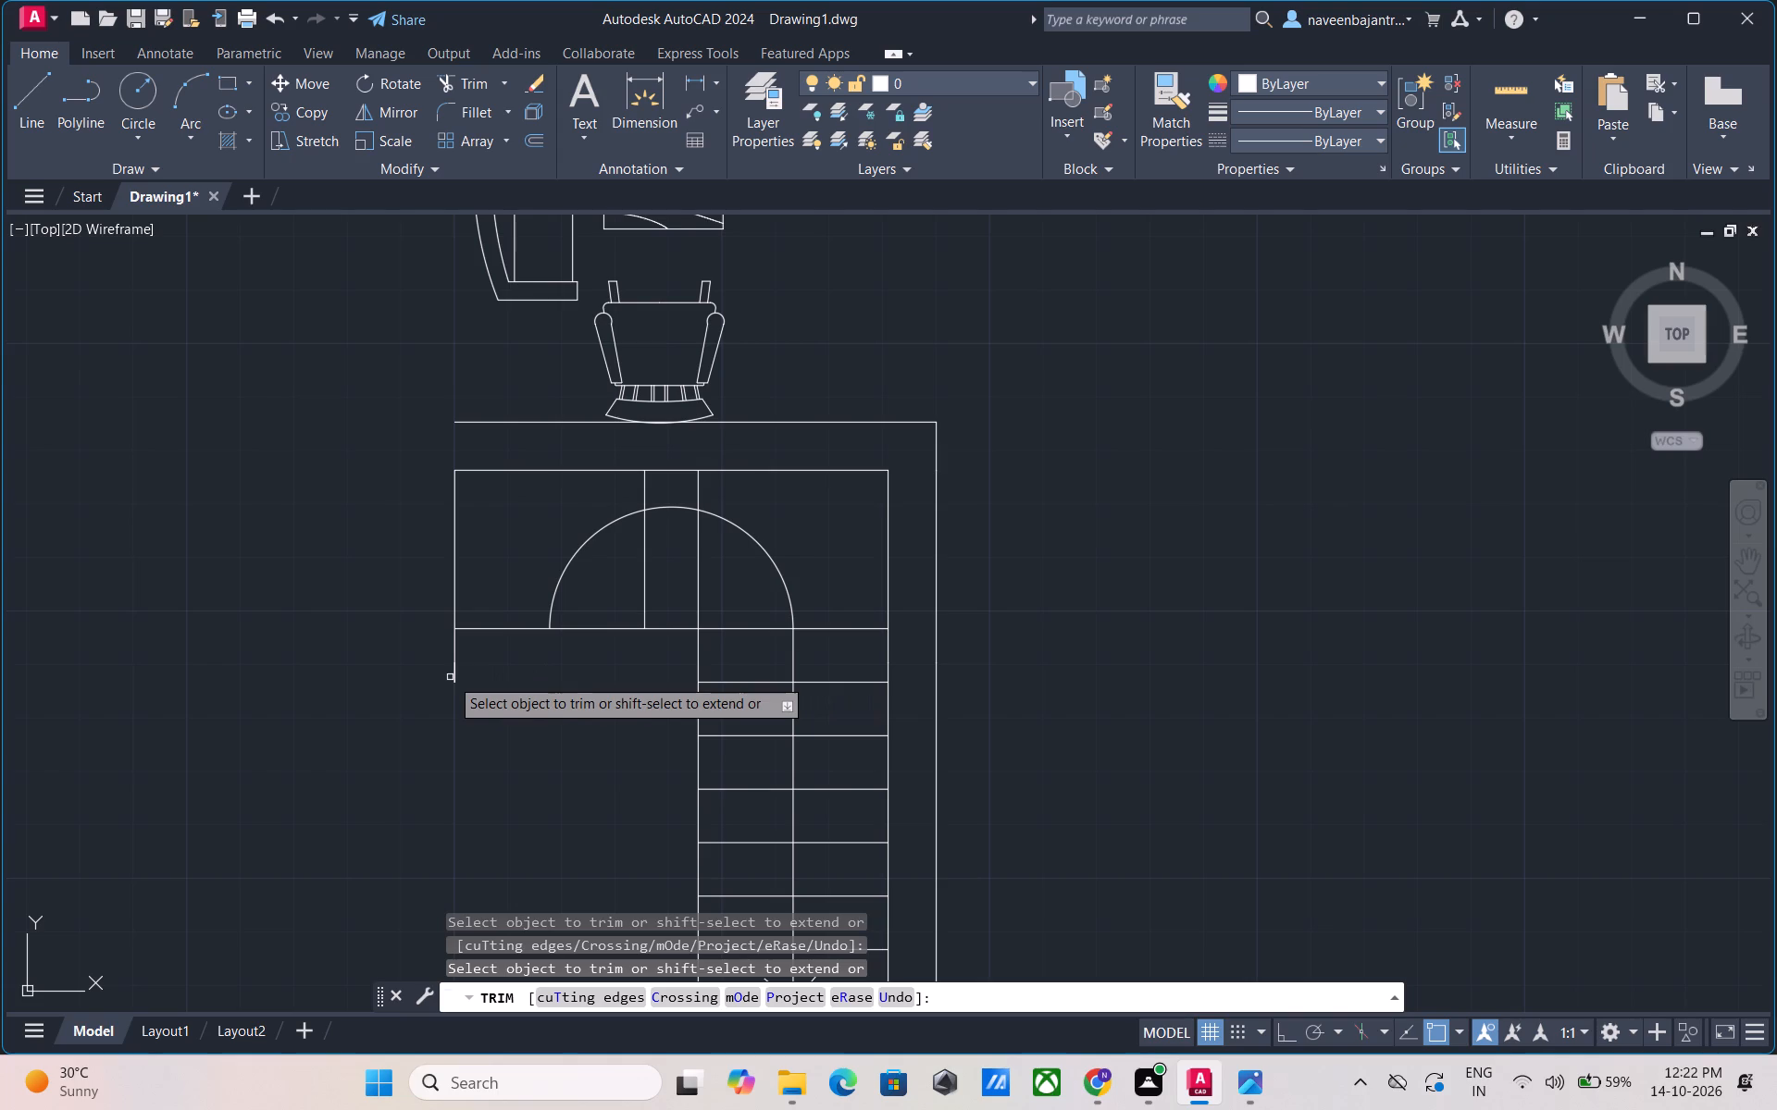
click(453, 674)
click(454, 671)
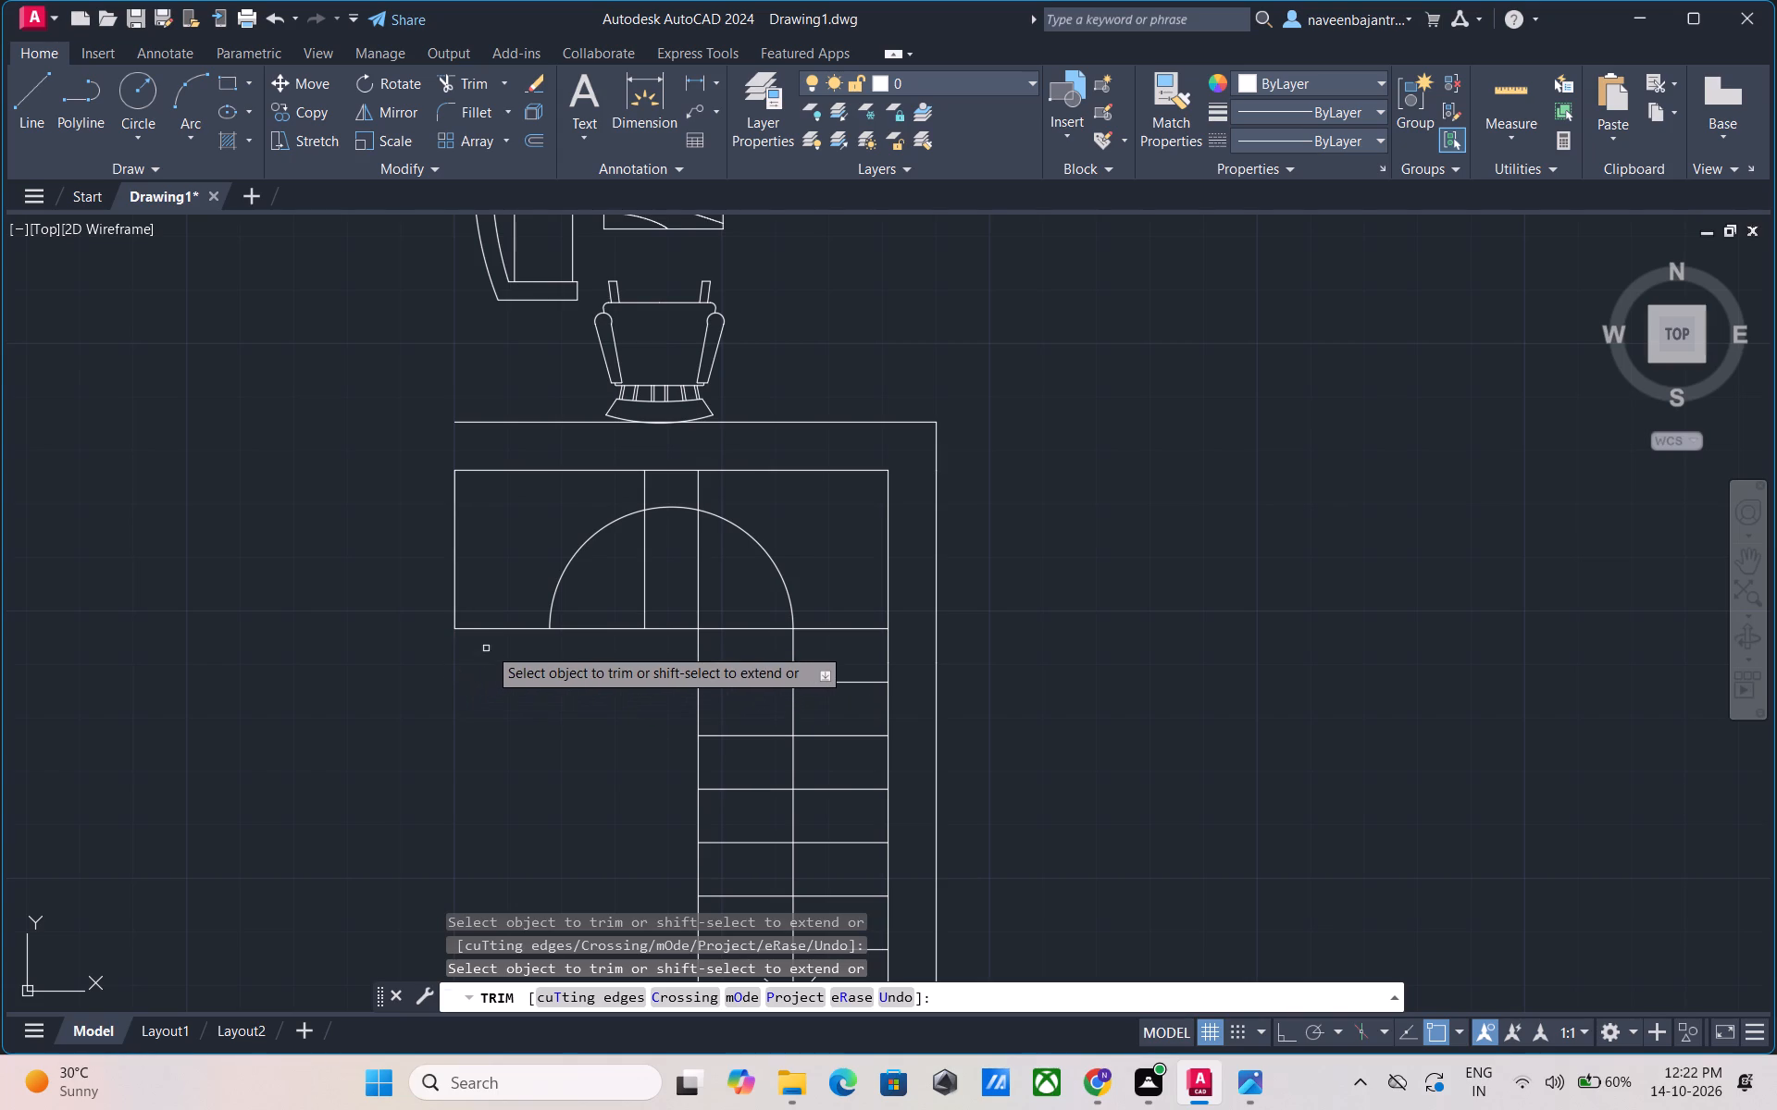
Trim away the left part of the landing line and the curved walking-line arc across the stair landing.
click(498, 629)
click(571, 631)
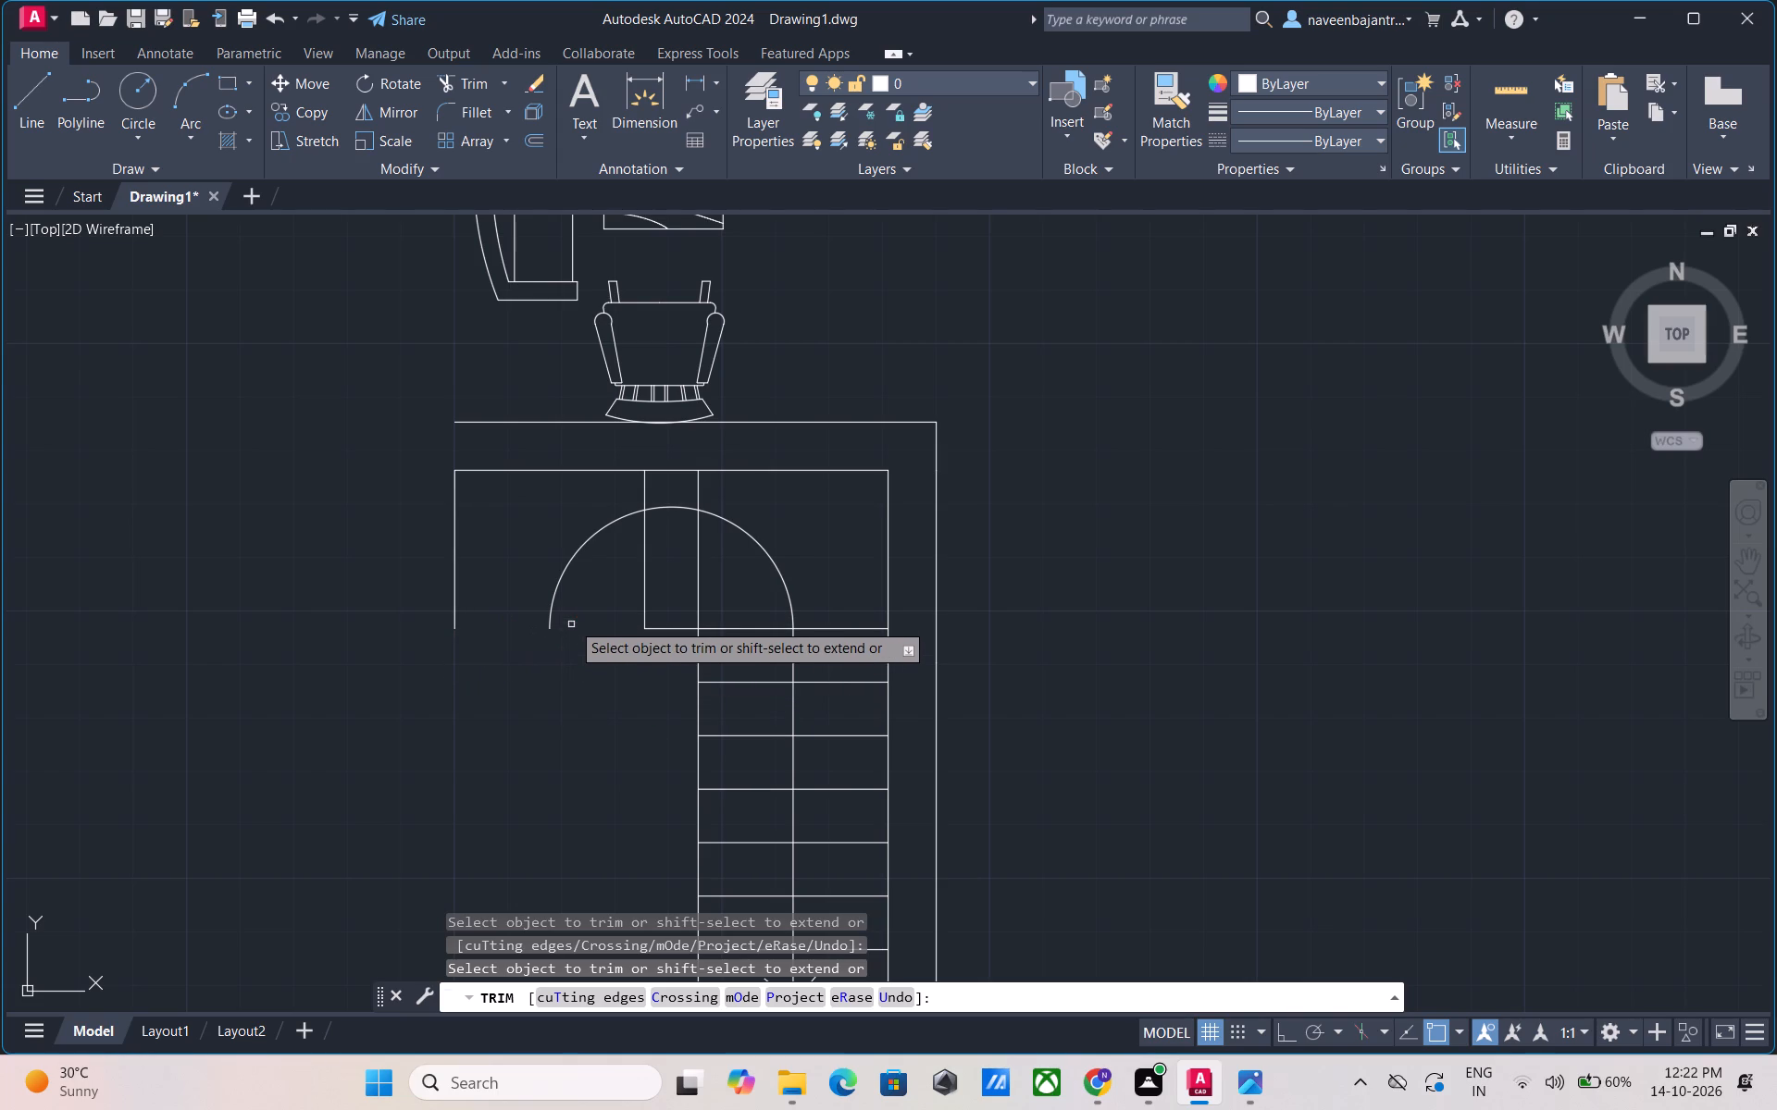
click(558, 589)
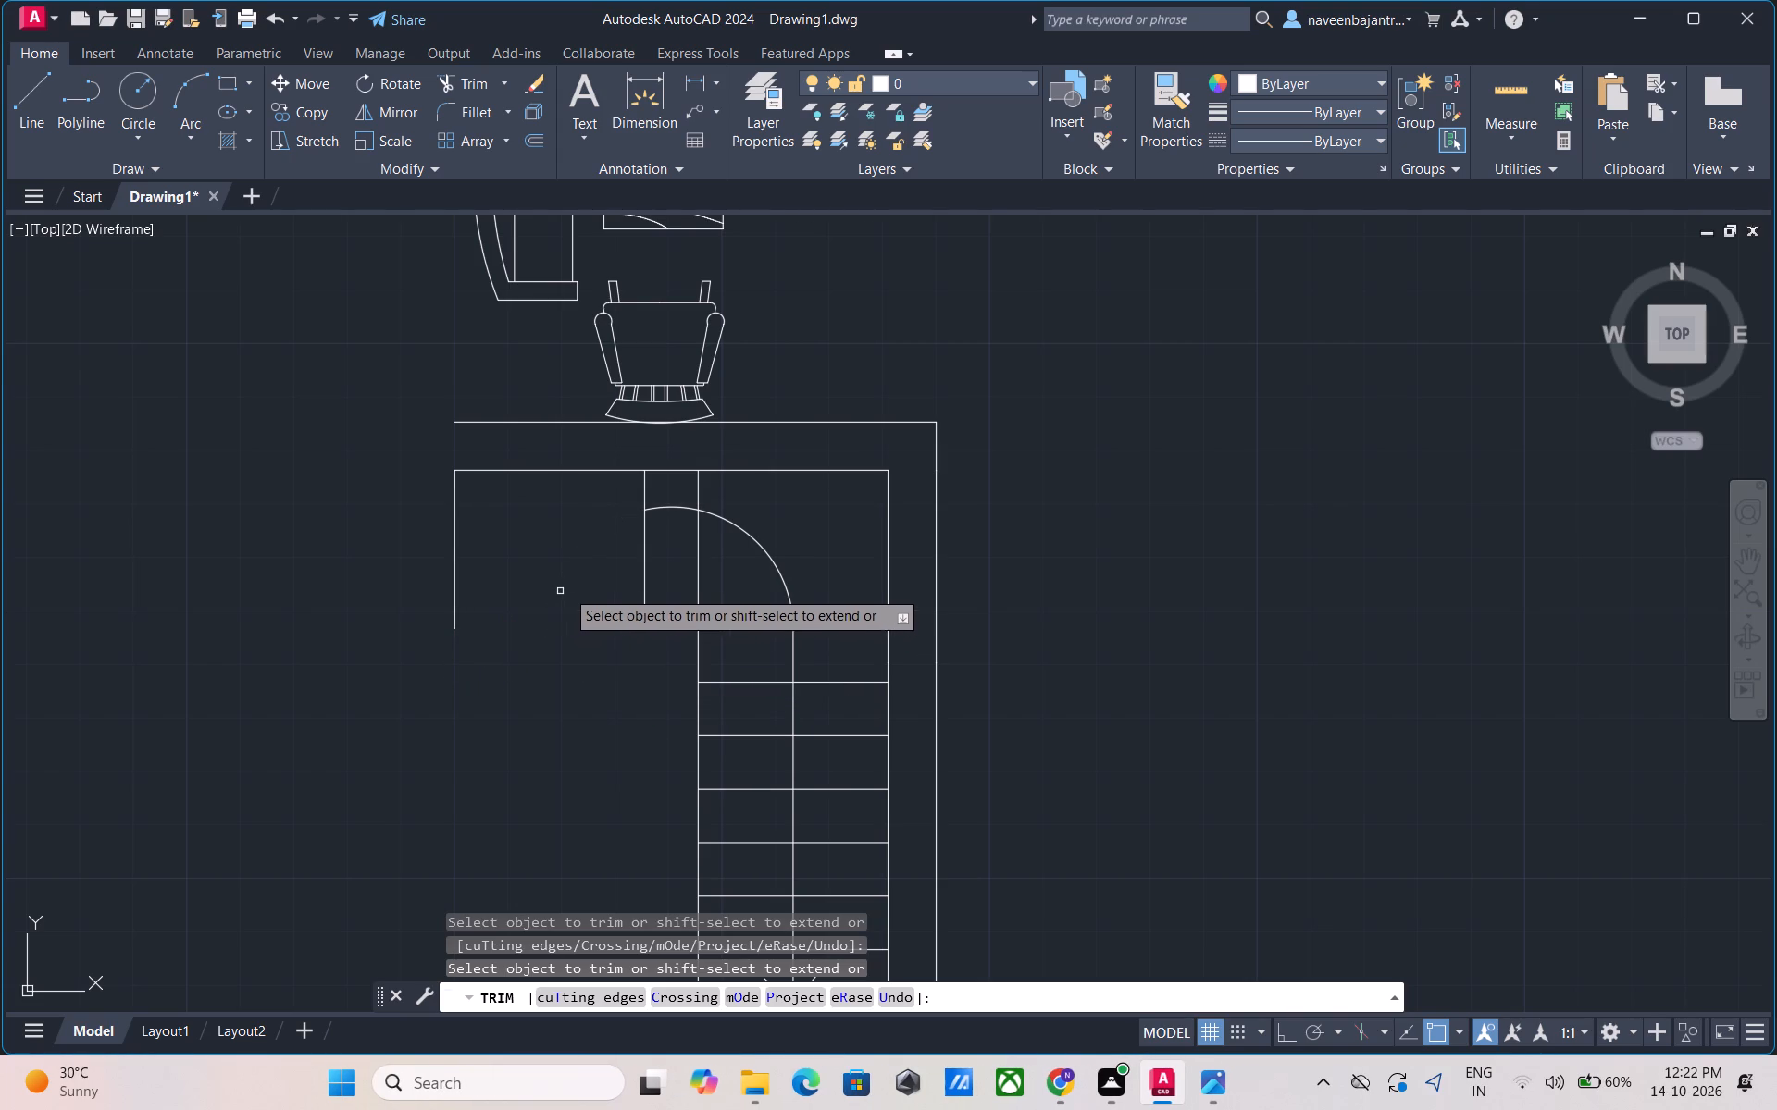
click(677, 510)
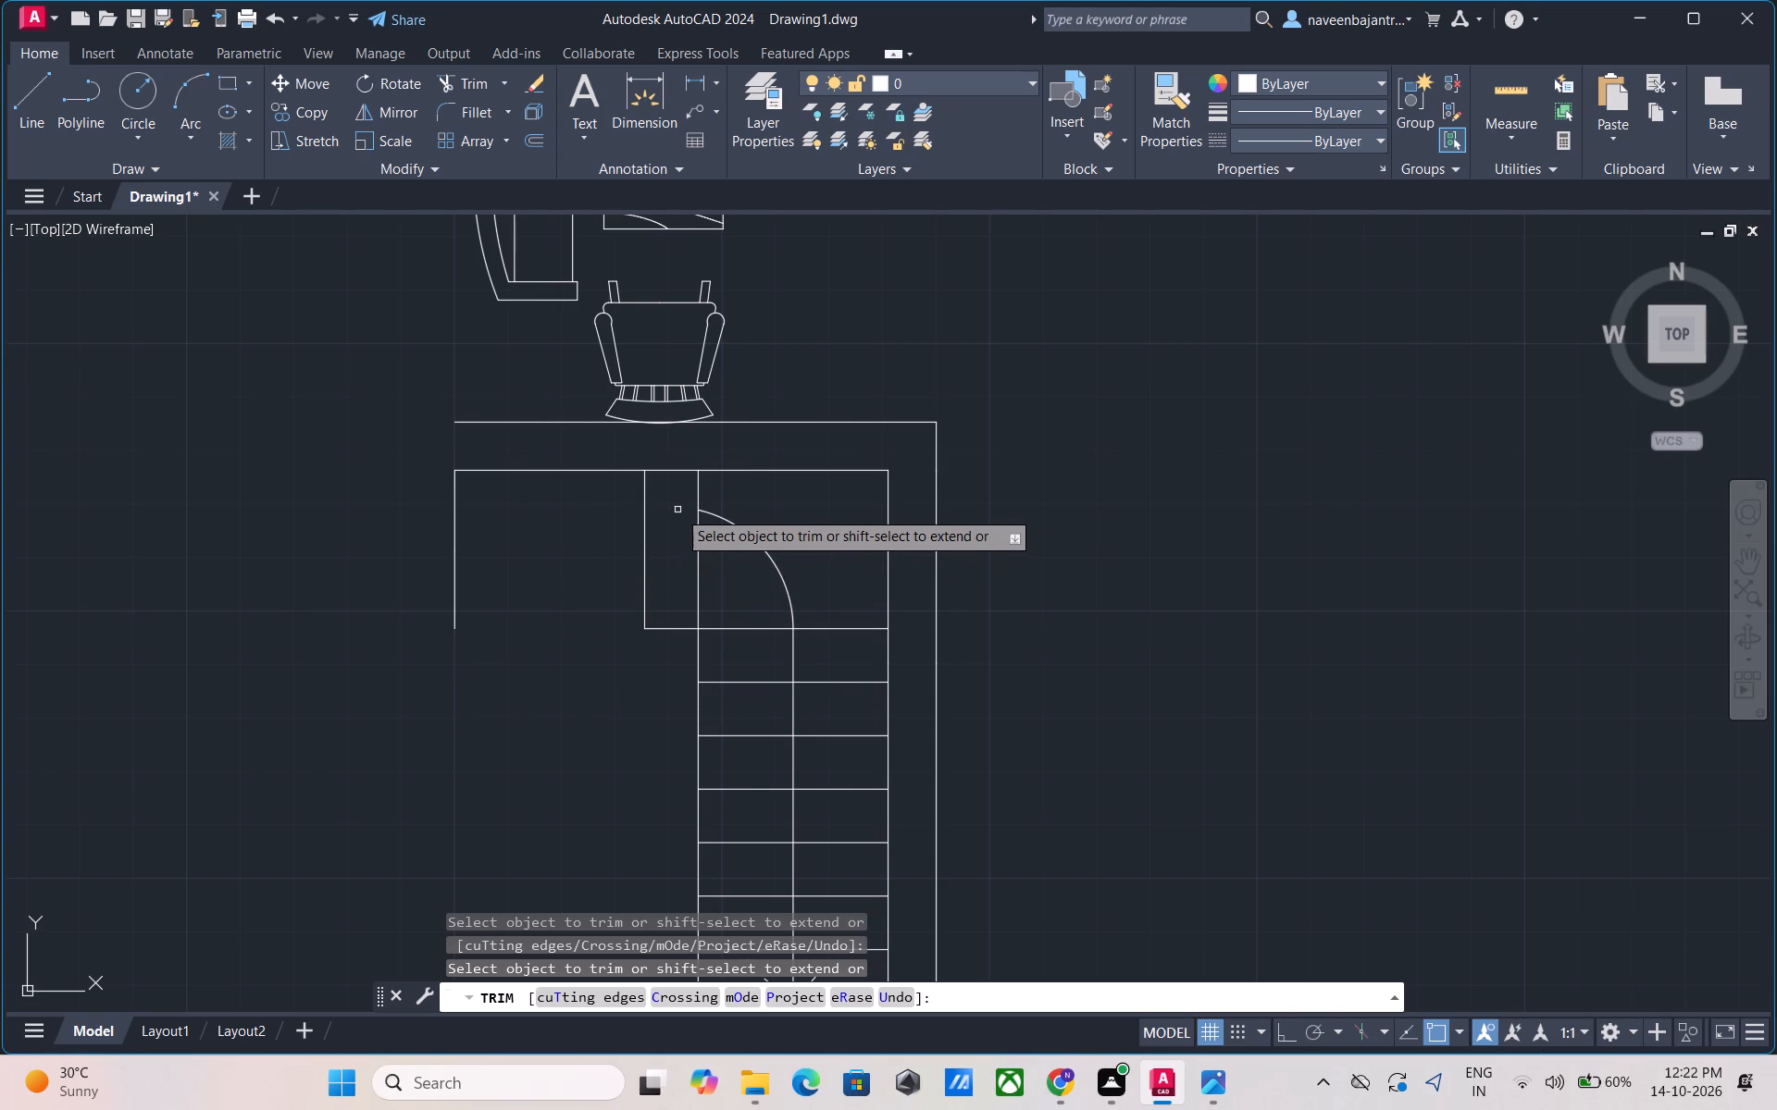
click(710, 515)
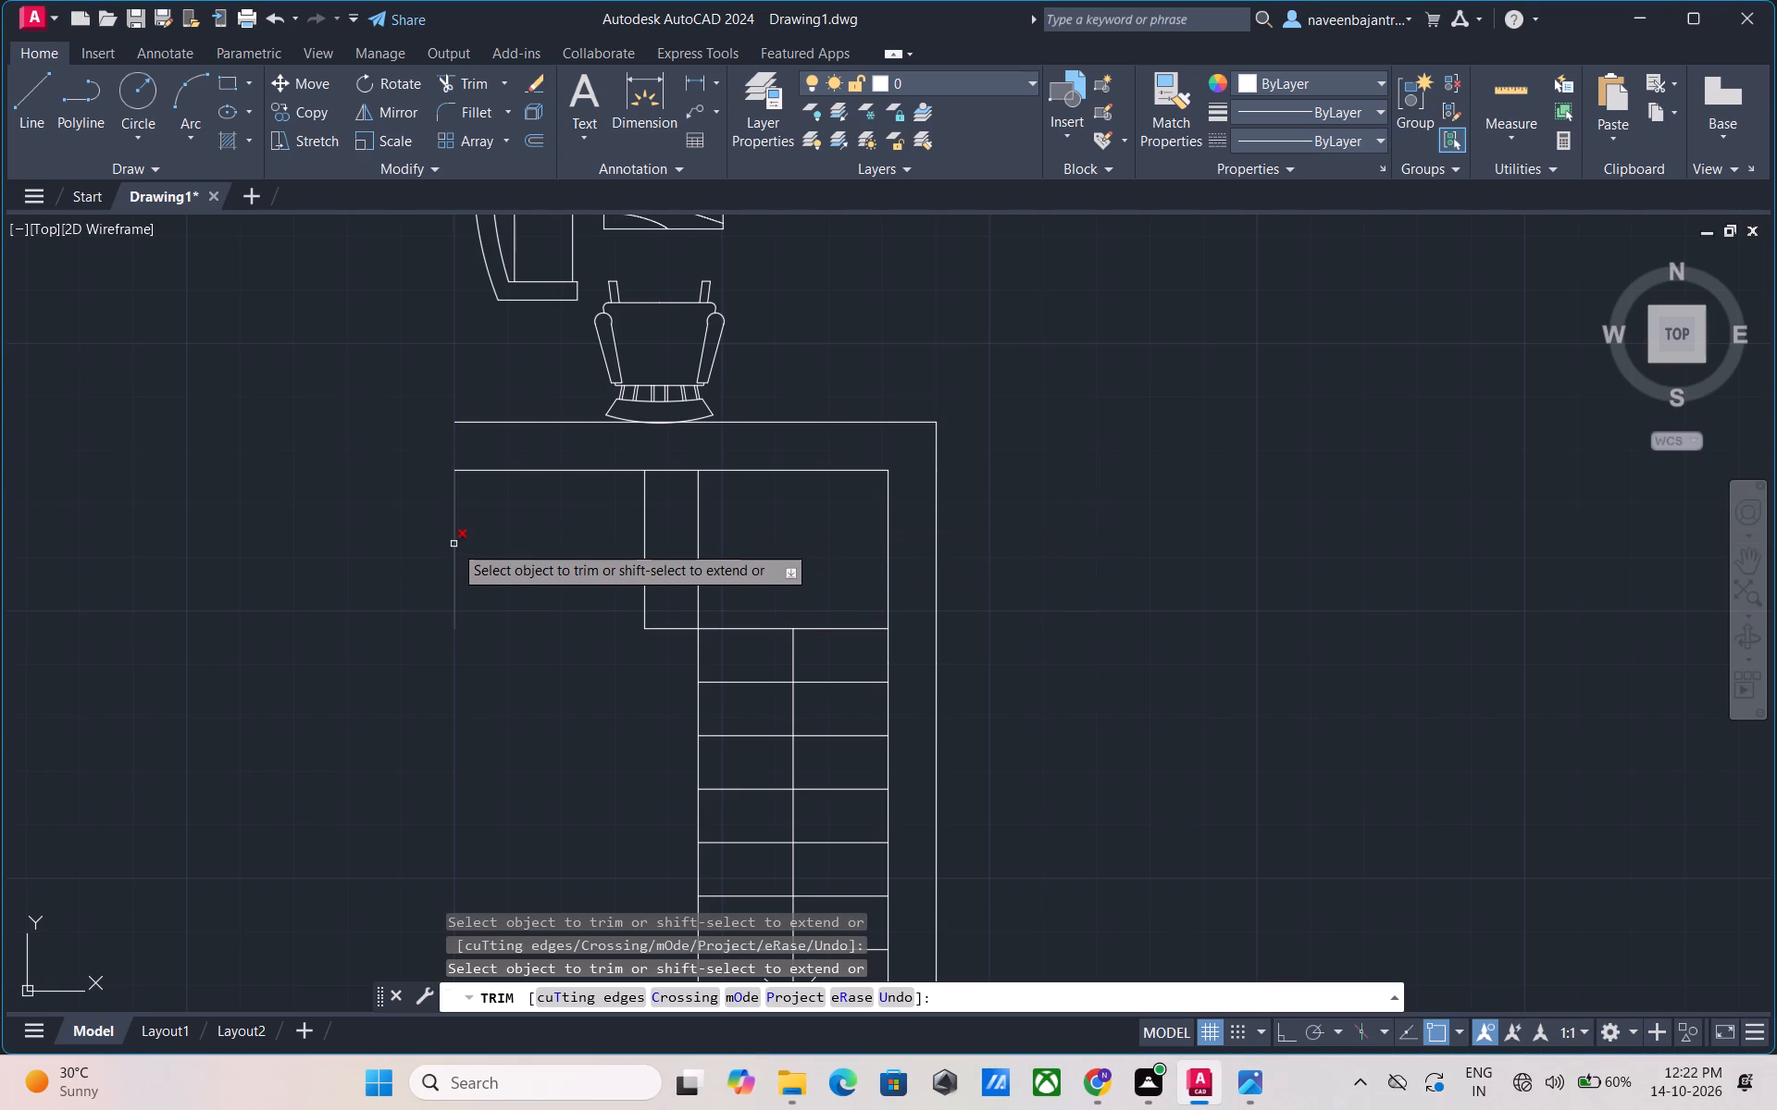
Trim away the landing's left and top outline, the dividing lines between the flights, and the inner wall line beside the landing.
click(454, 544)
click(531, 468)
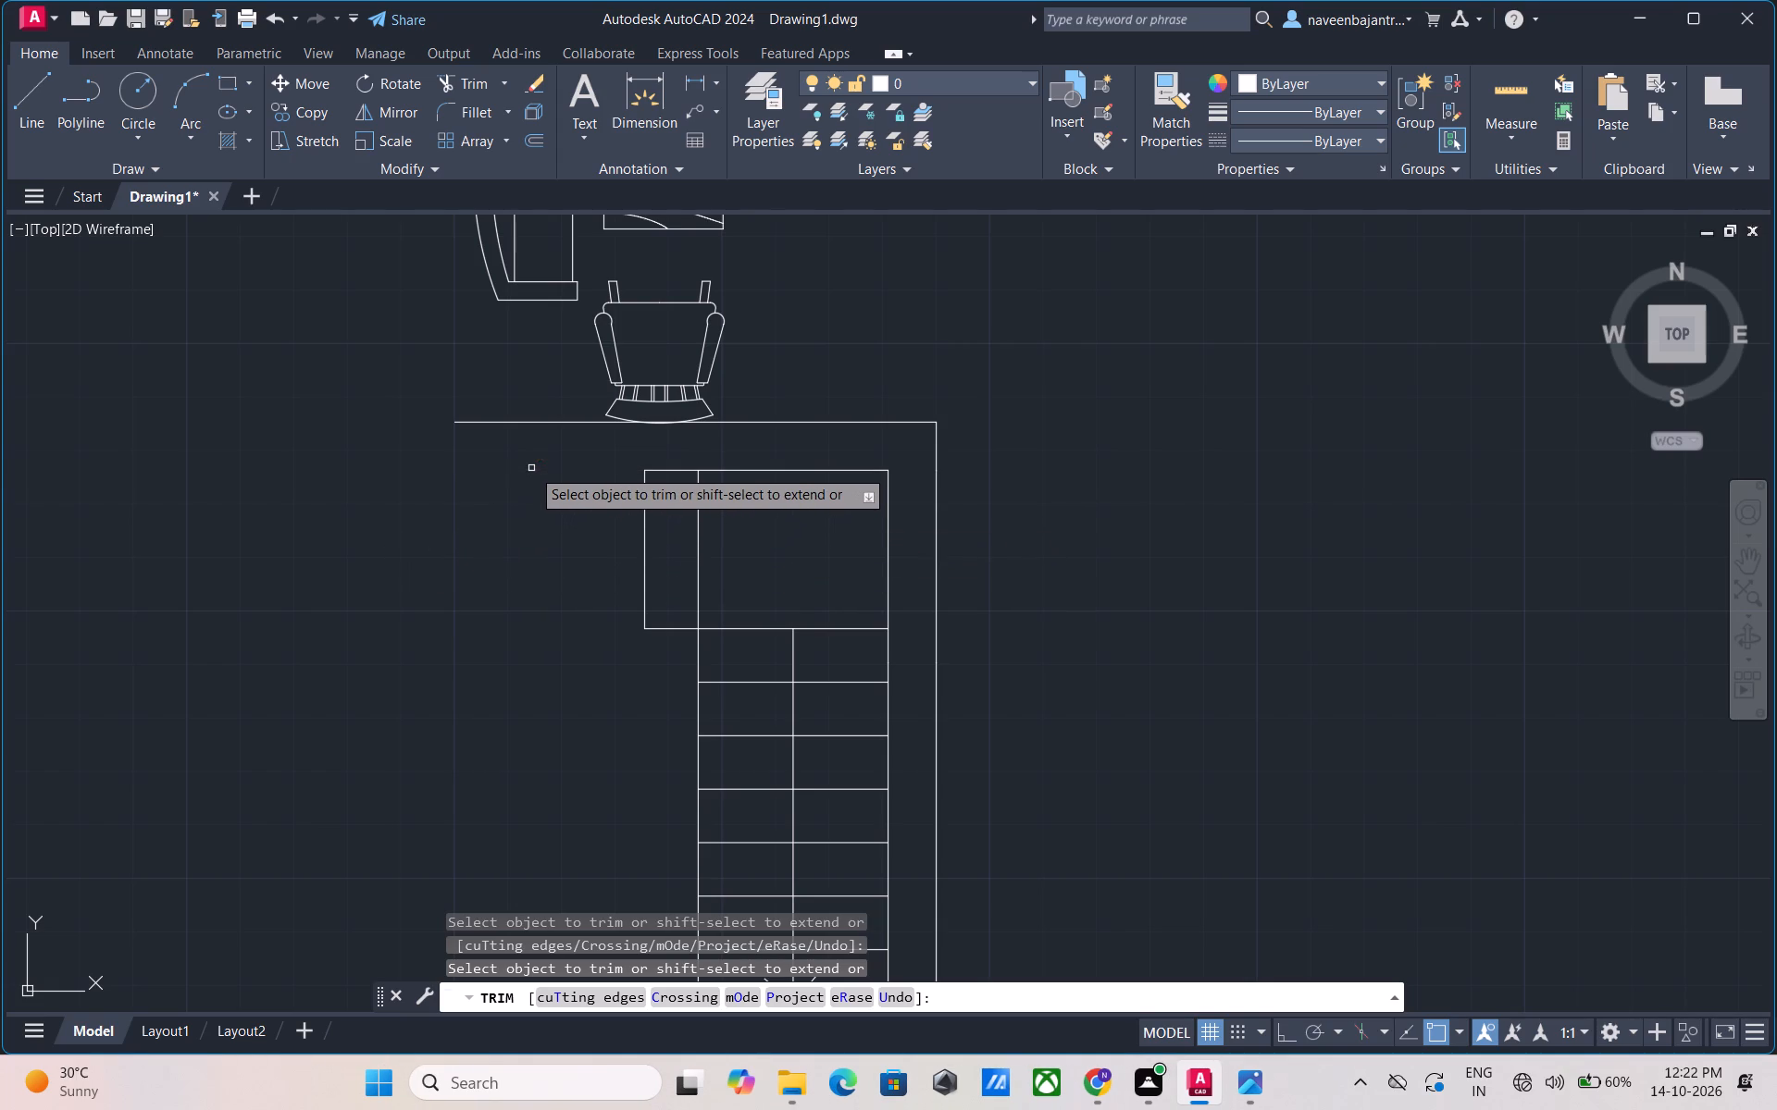
click(644, 534)
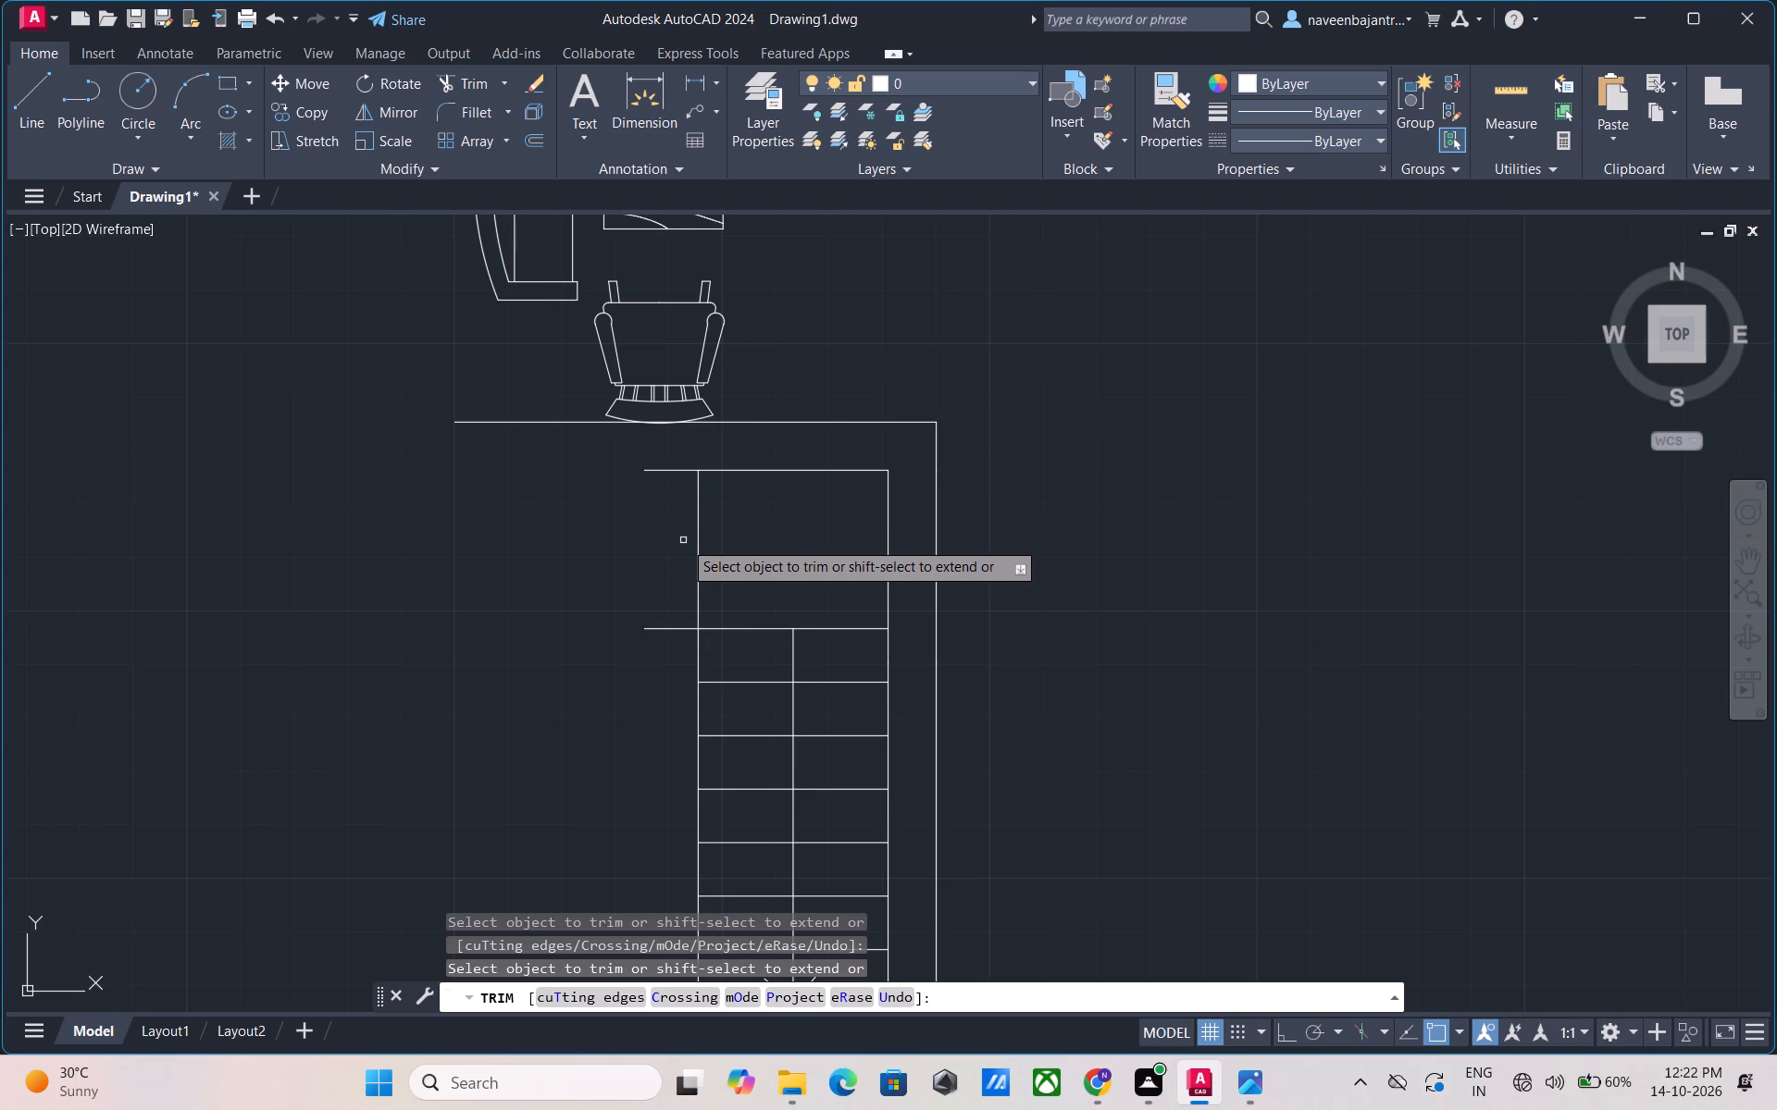
click(669, 472)
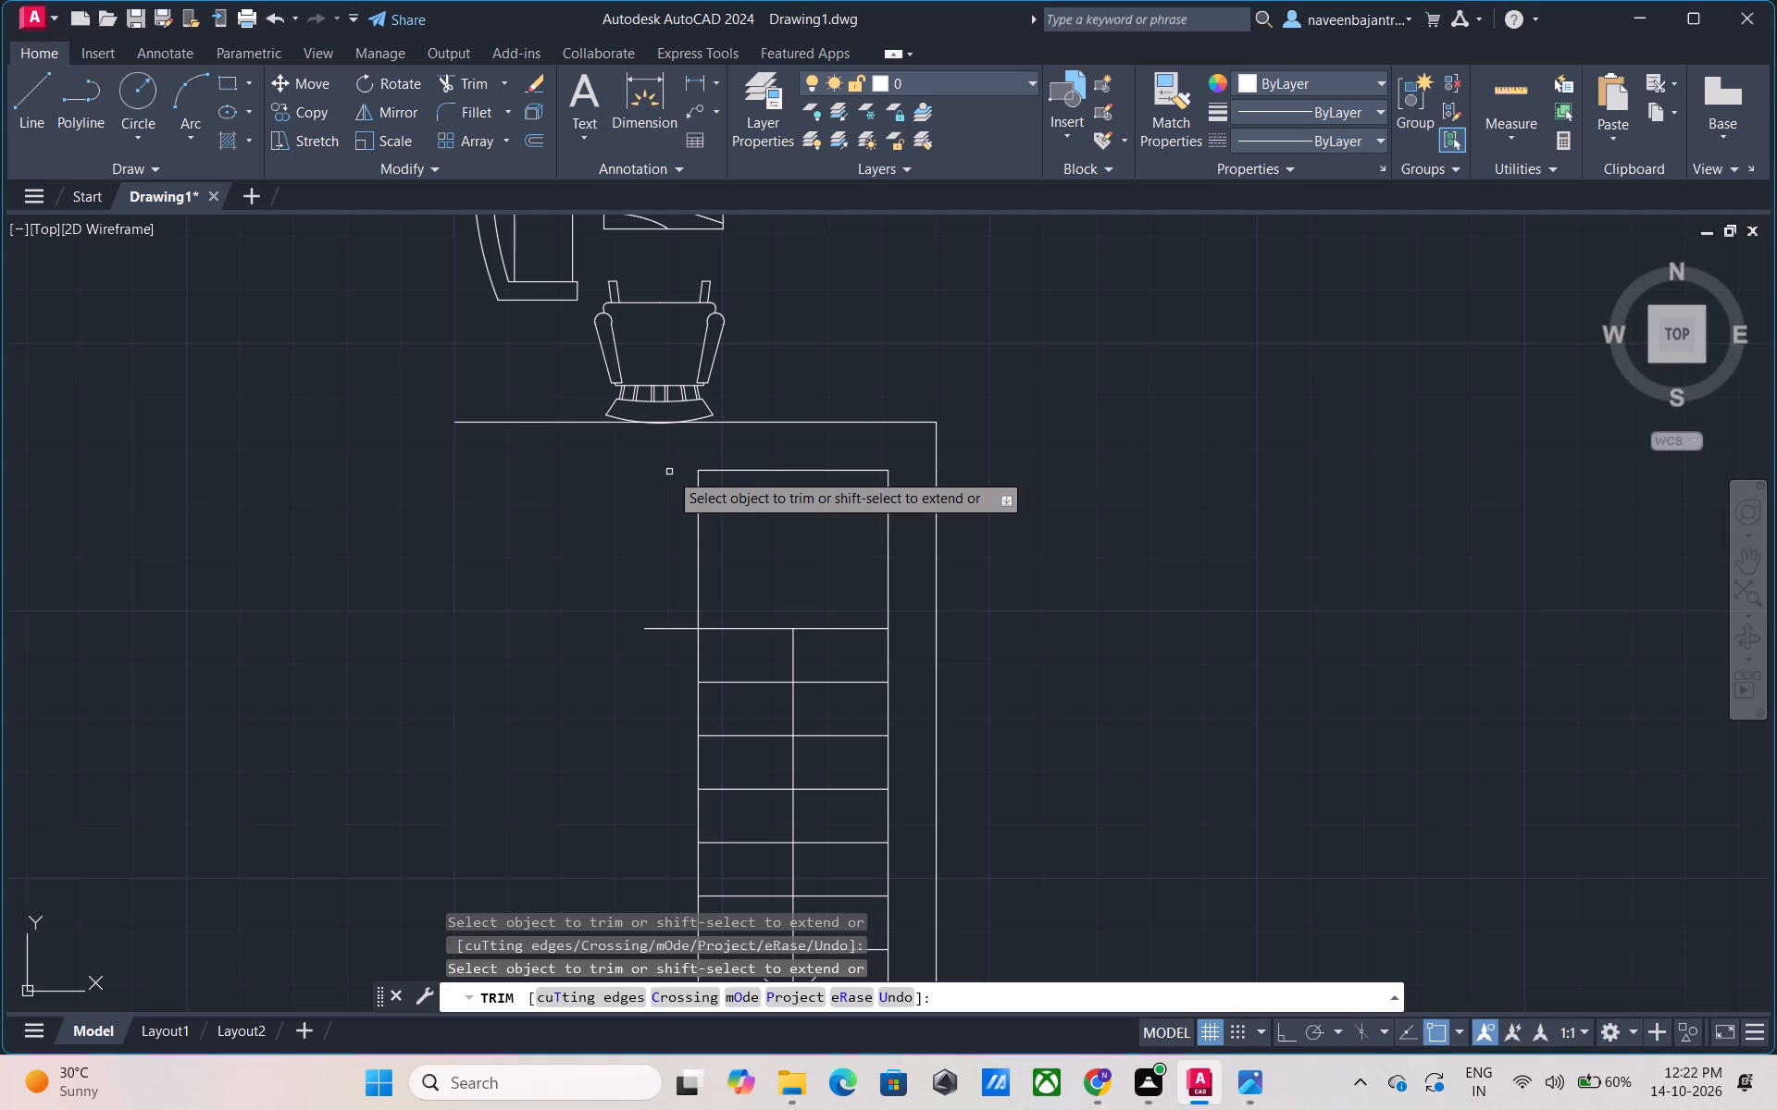
click(695, 569)
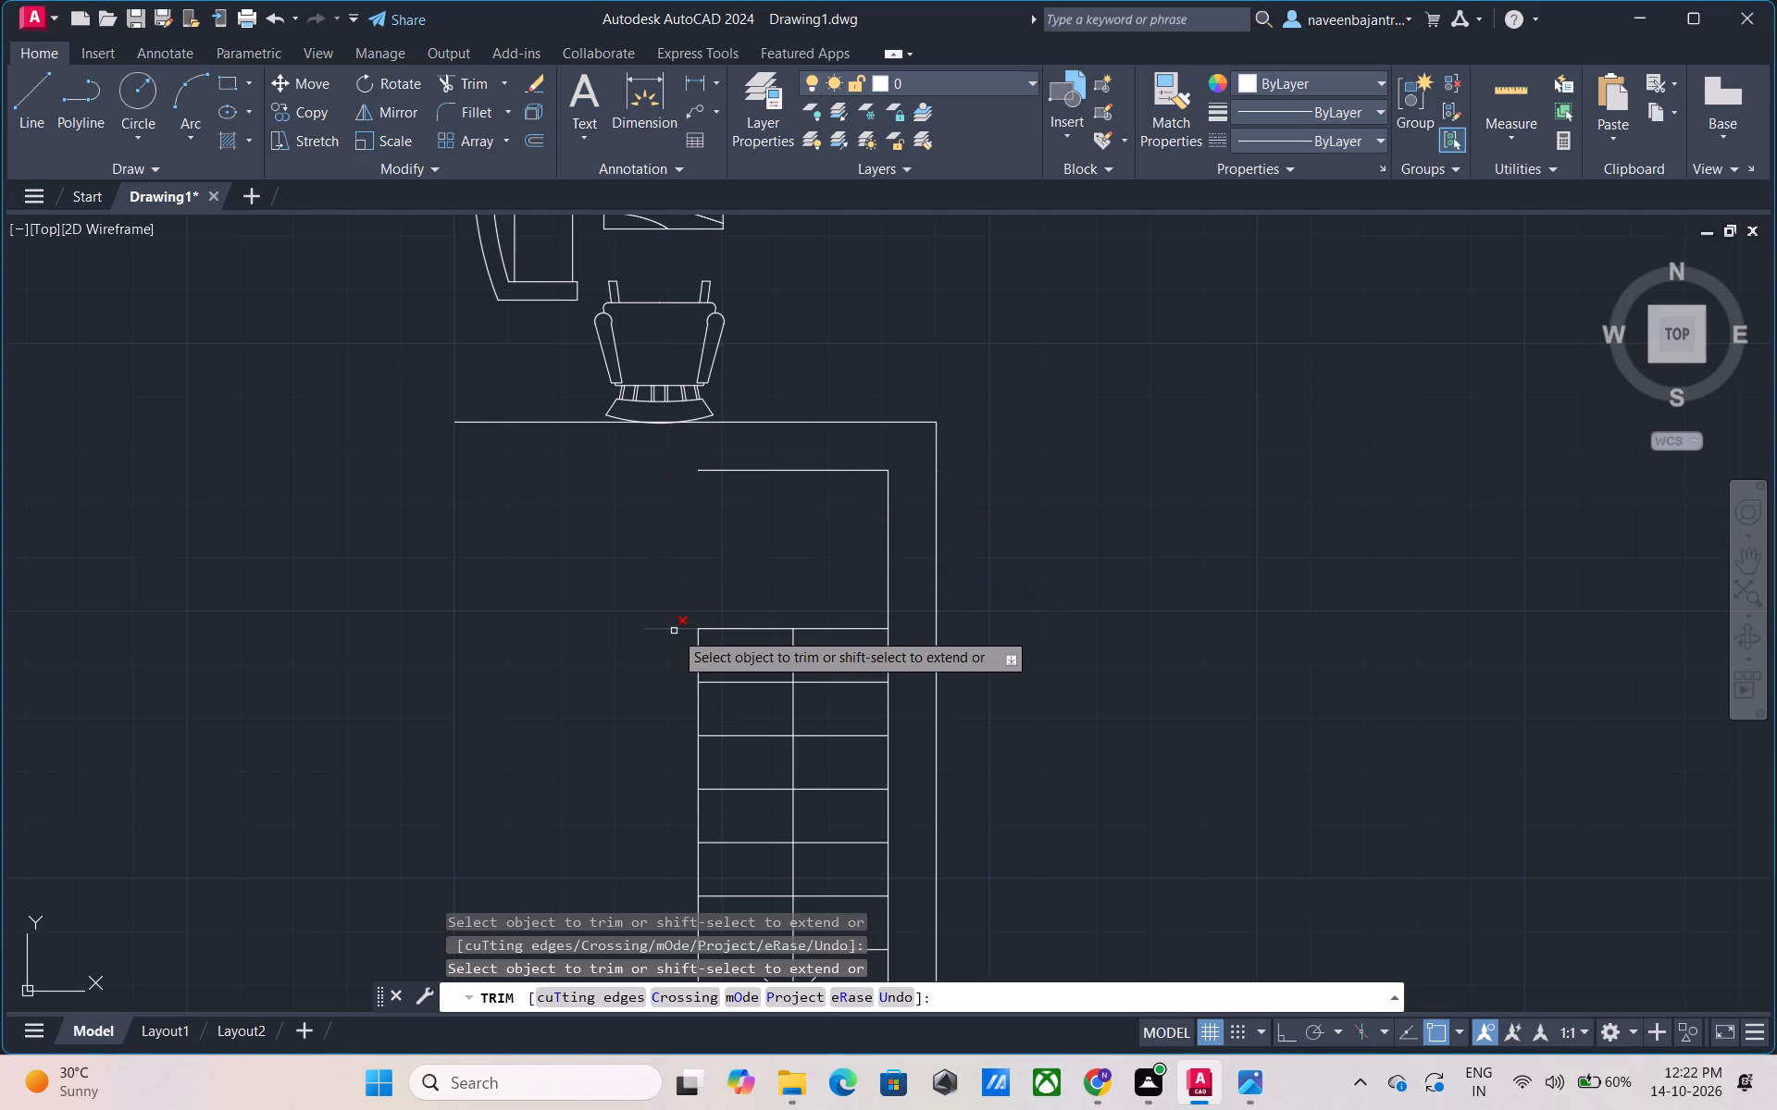
click(674, 631)
click(781, 471)
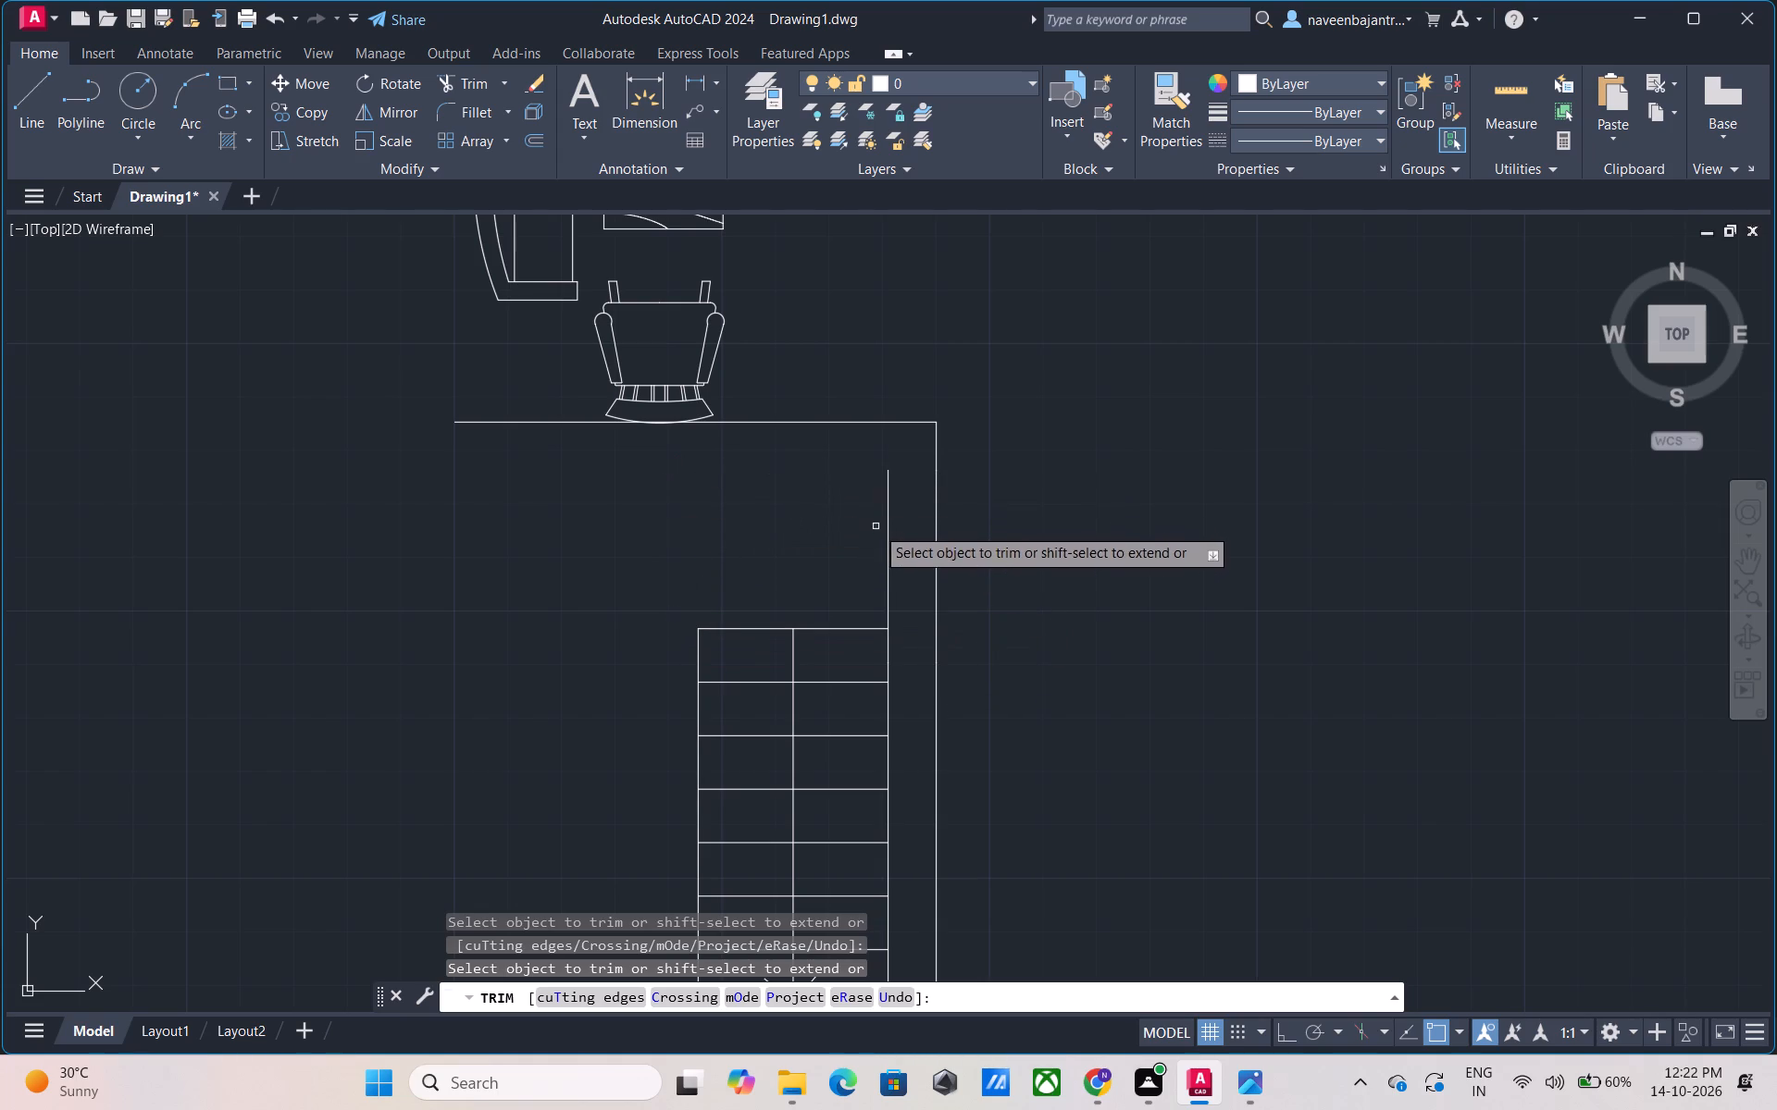
click(887, 560)
Trim away the direction arrowhead, the lowest tread line, and the walking-line and left-edge segments above it on the remaining stair flight.
scroll(887, 560, down, 3)
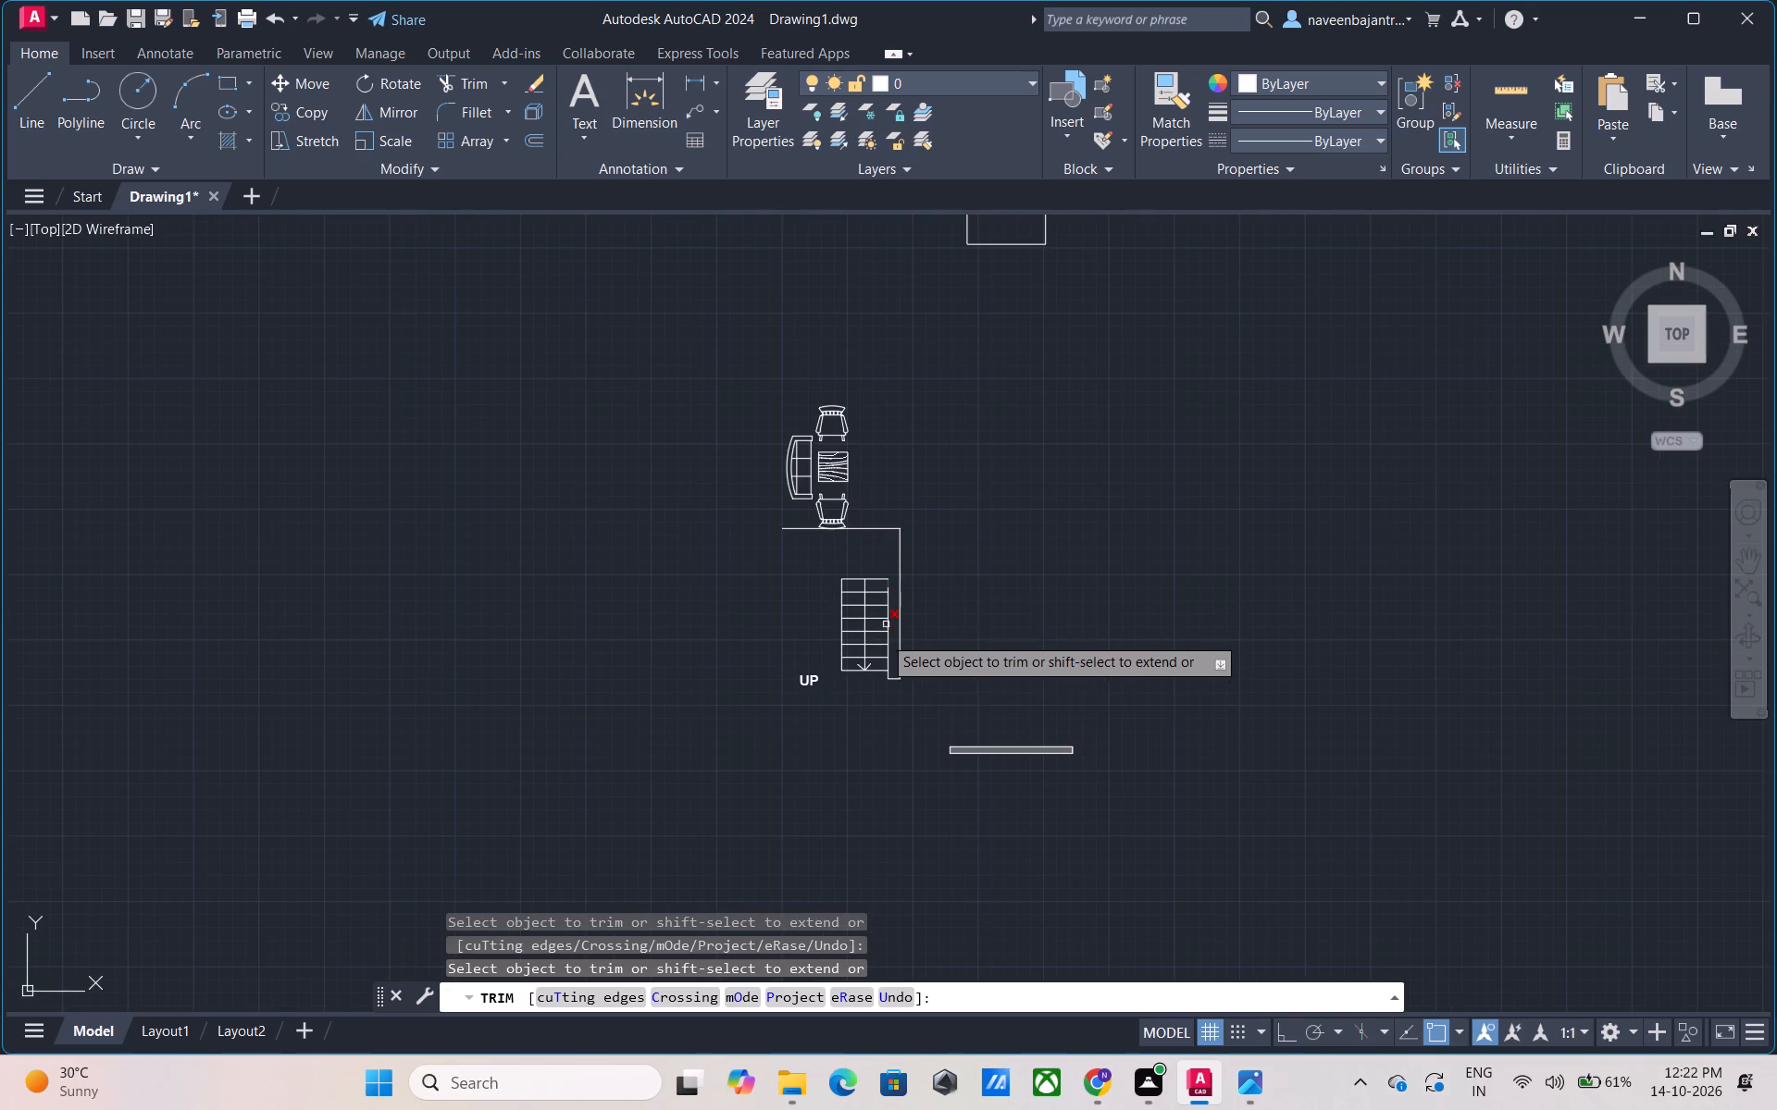
scroll(875, 677, up, 3)
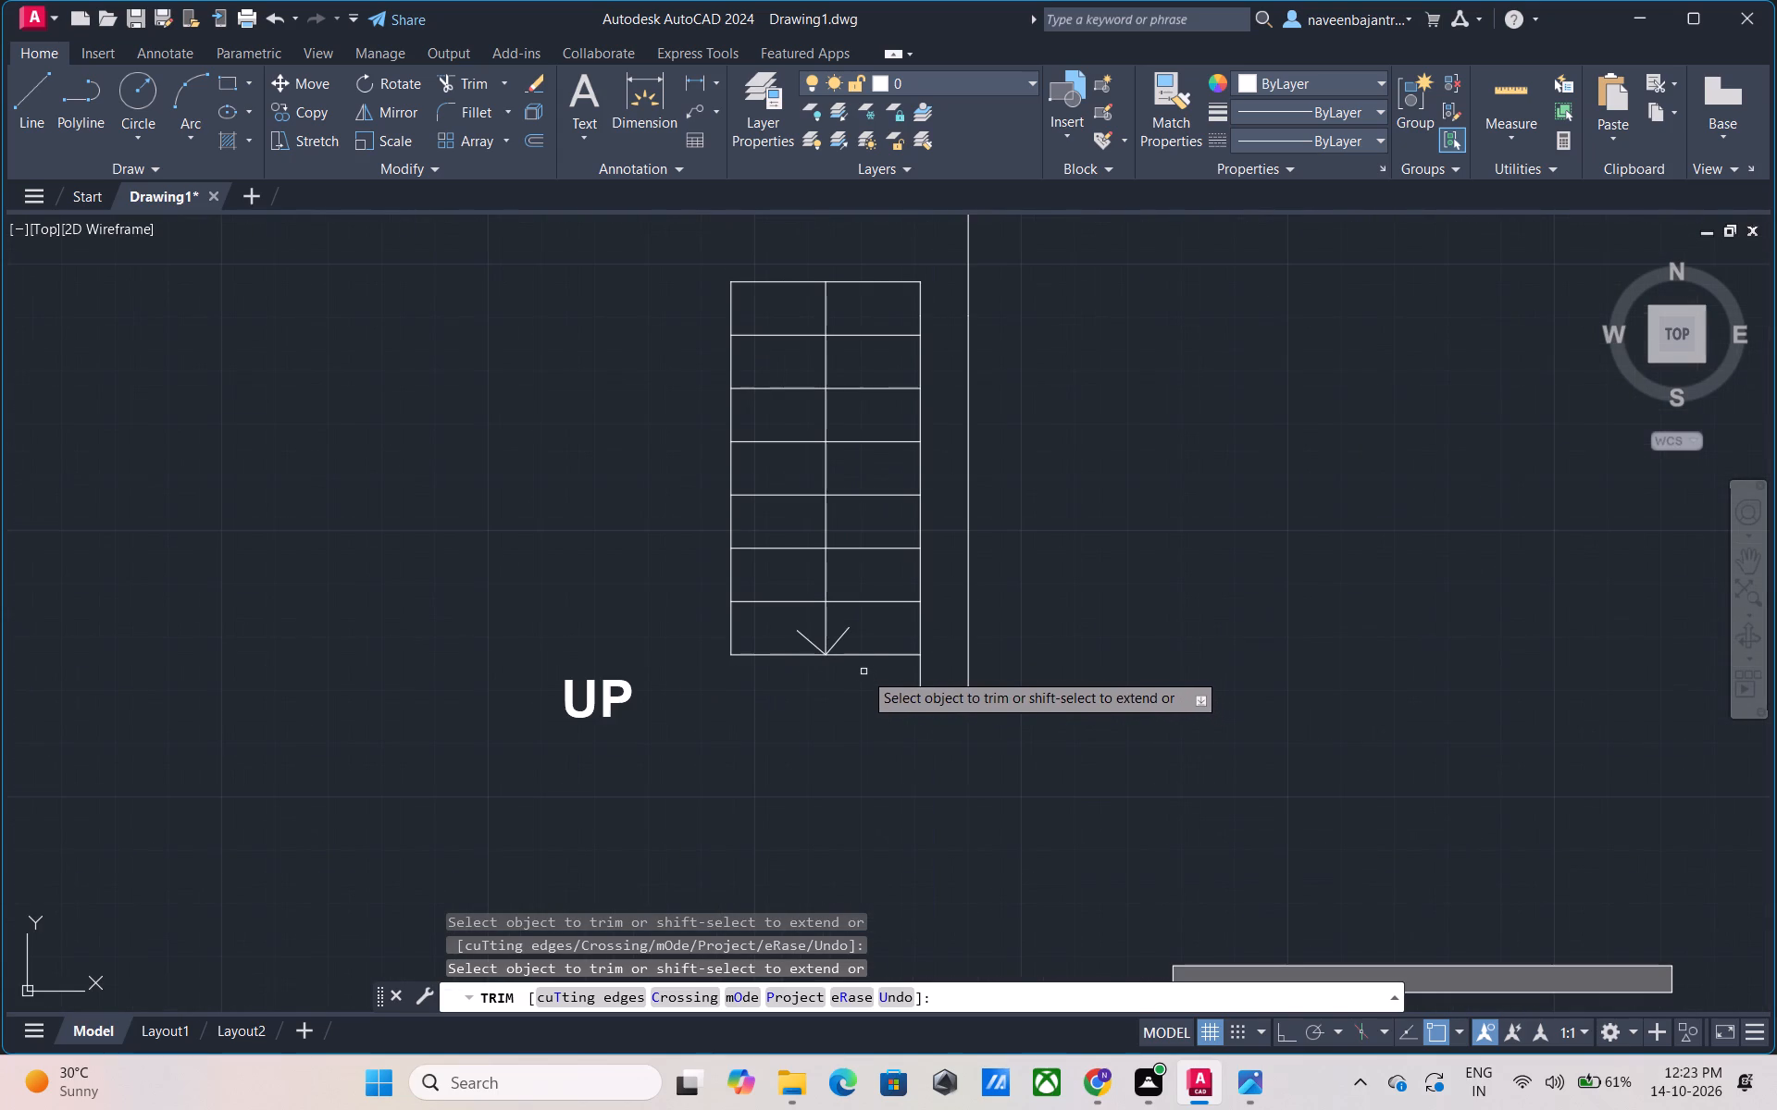
click(844, 638)
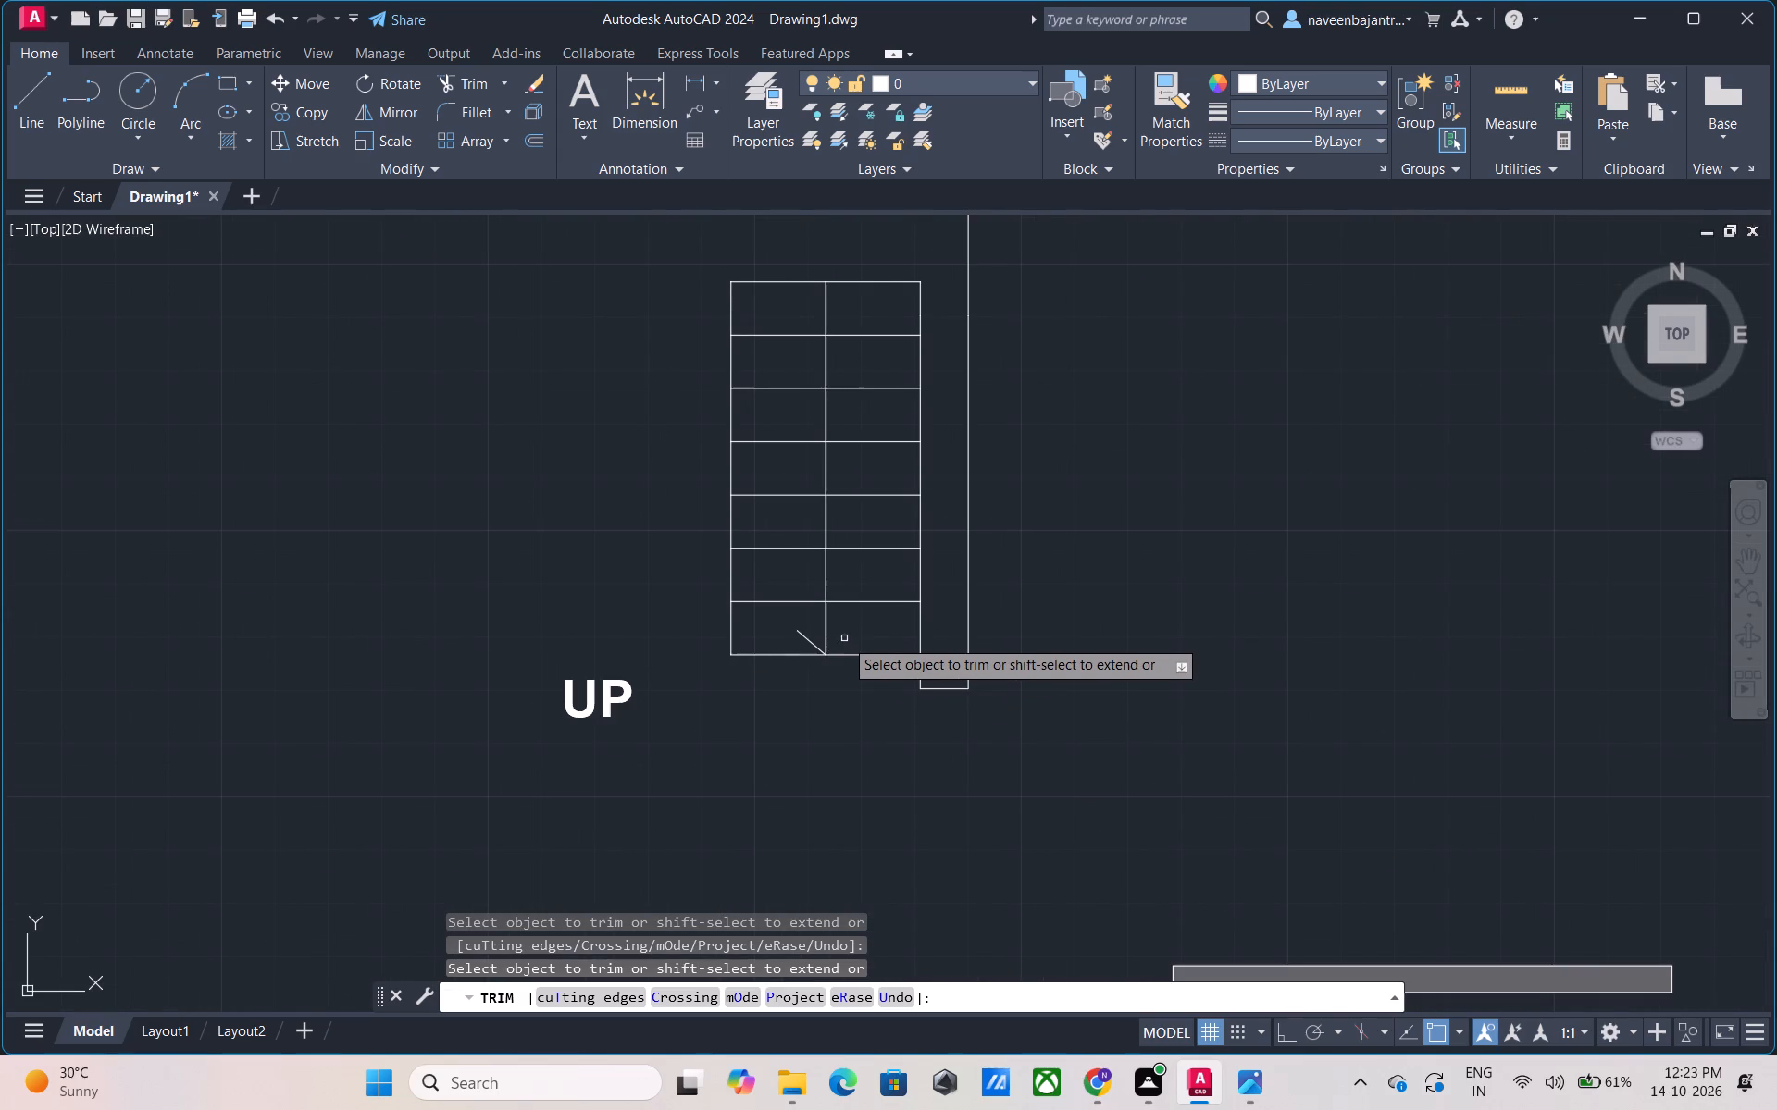
click(813, 645)
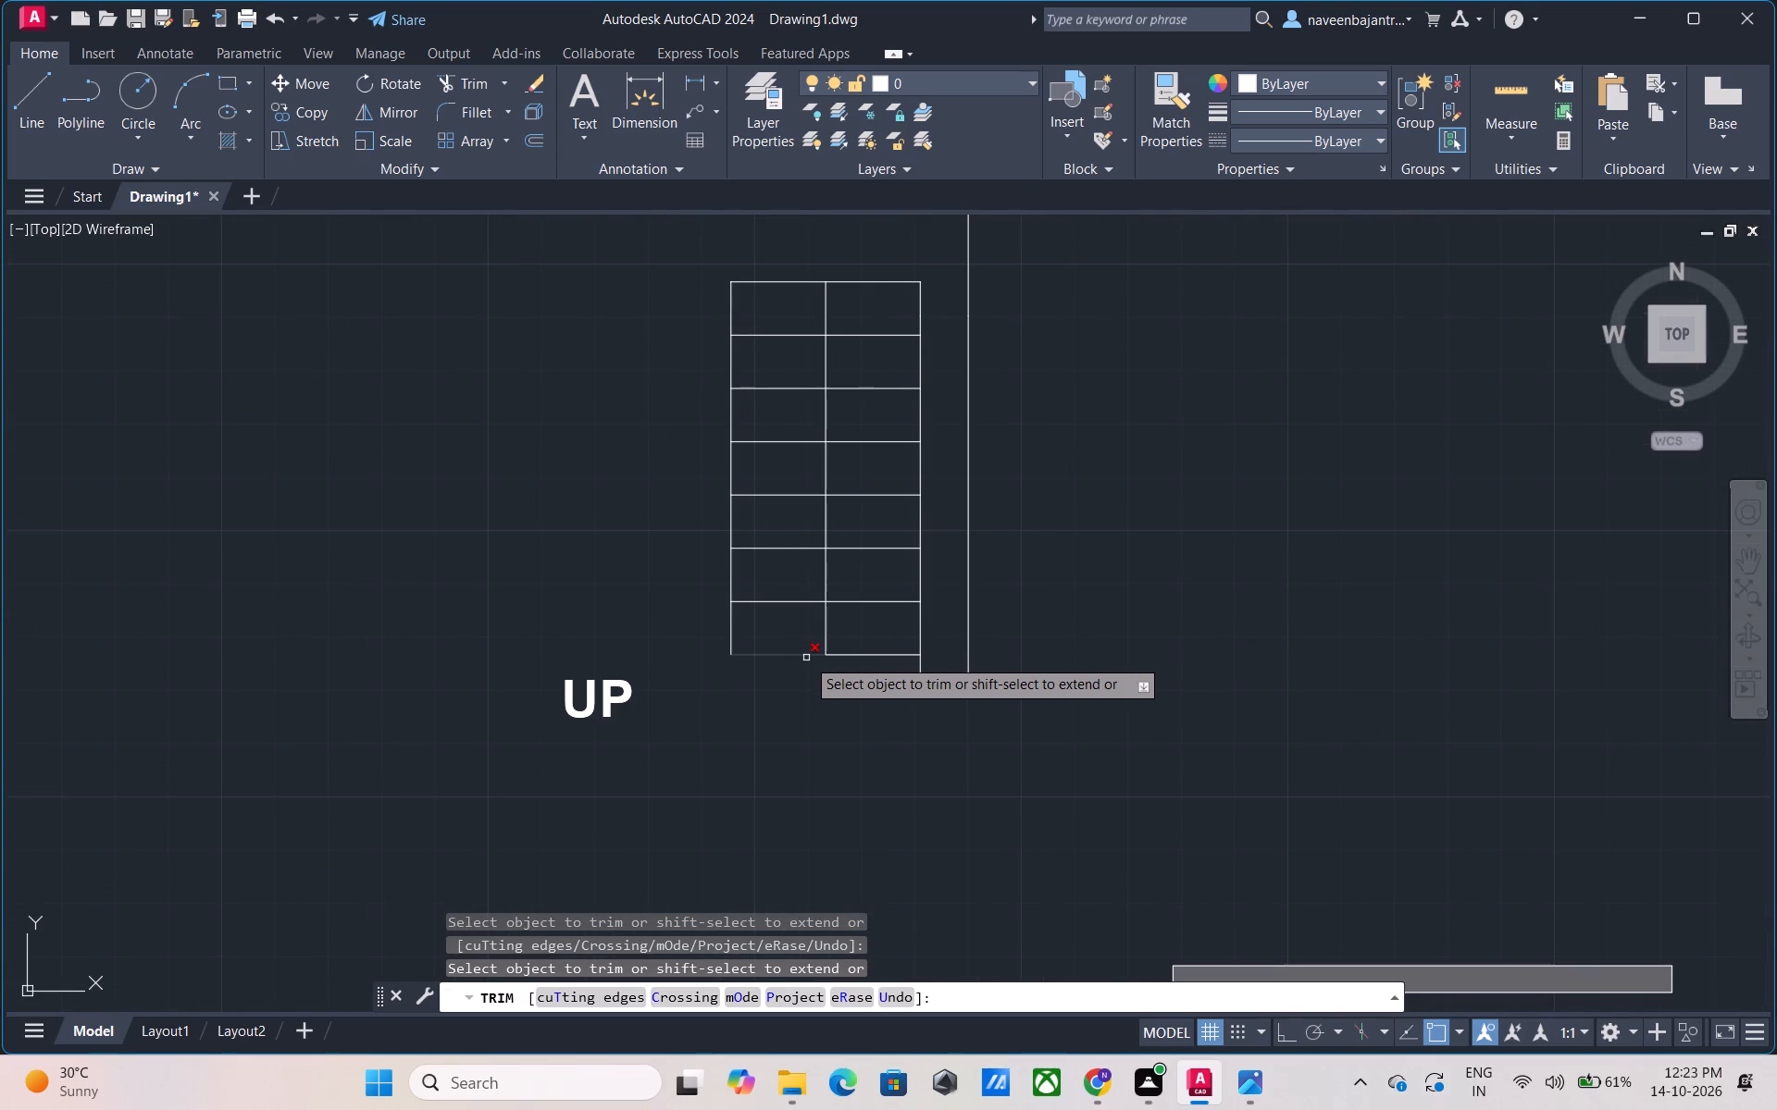
click(806, 658)
click(856, 657)
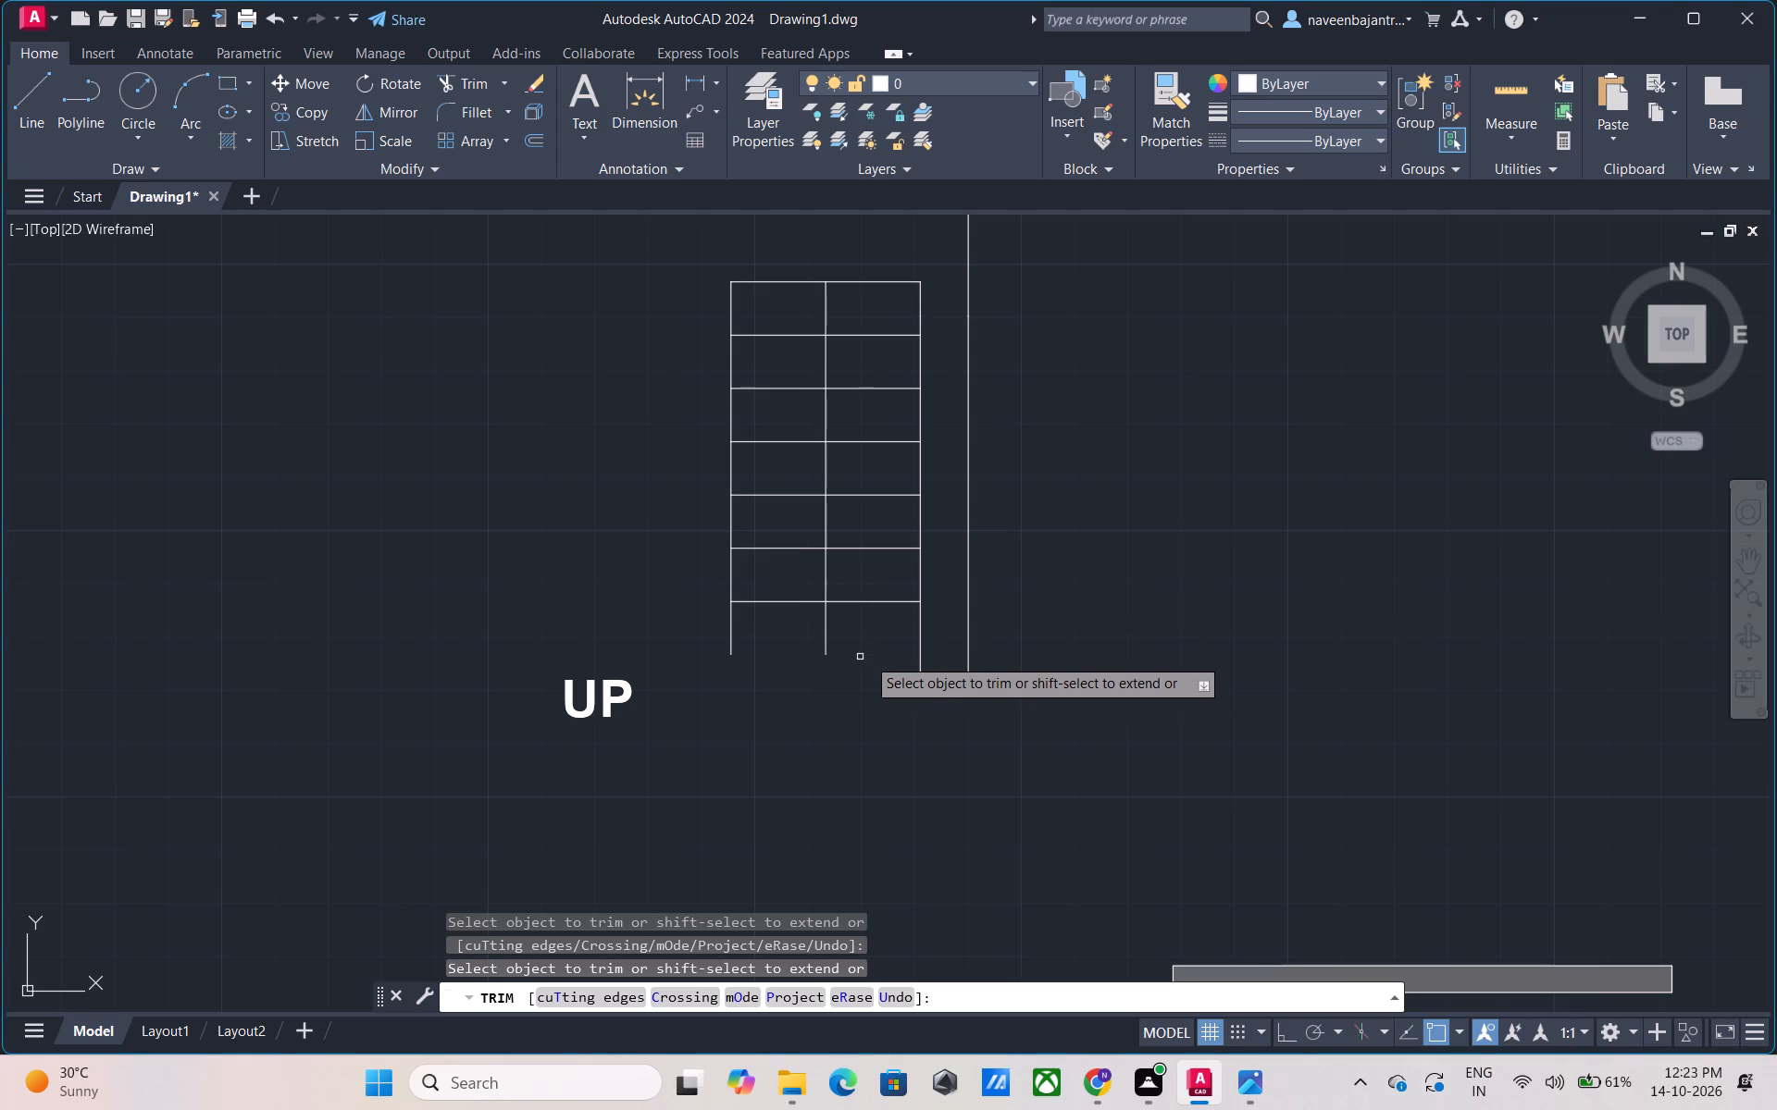
click(826, 631)
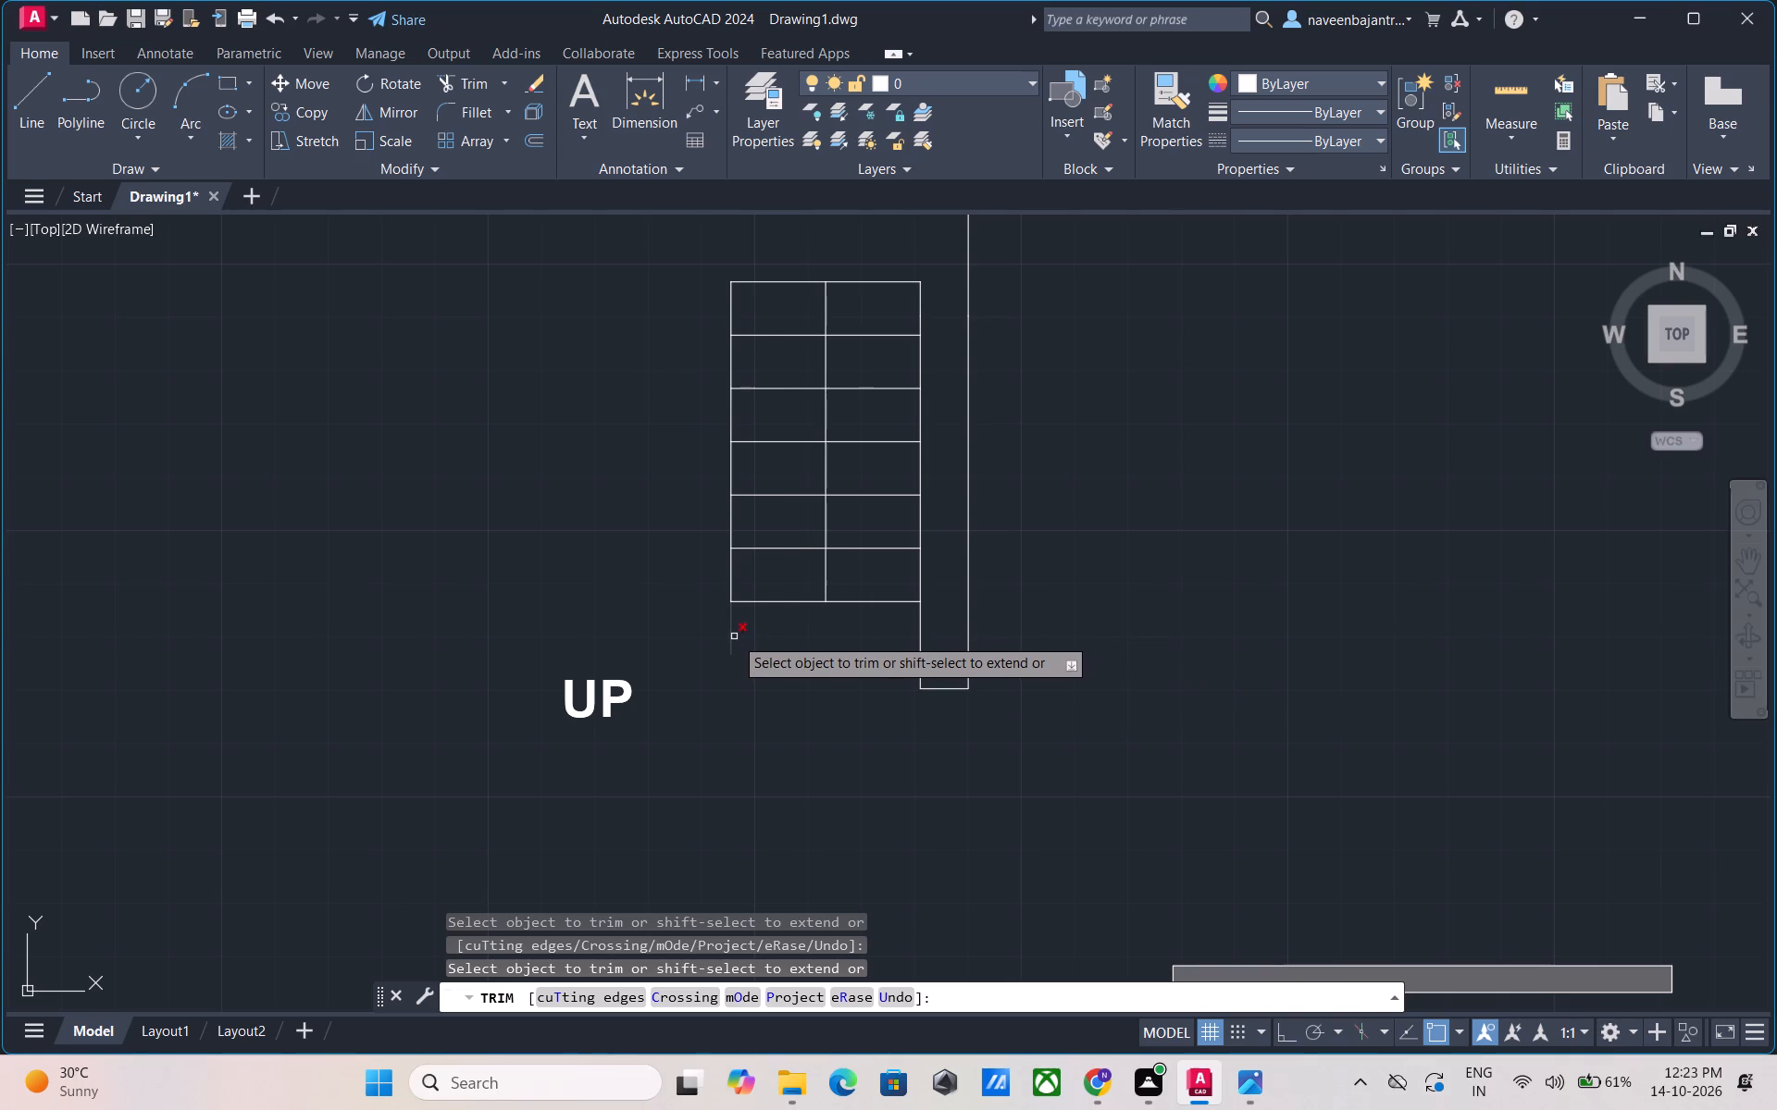
click(734, 636)
Trim away the two lowest remaining tread lines of the right stair flight with their adjoining walking-line and side-edge segments.
click(788, 604)
click(858, 603)
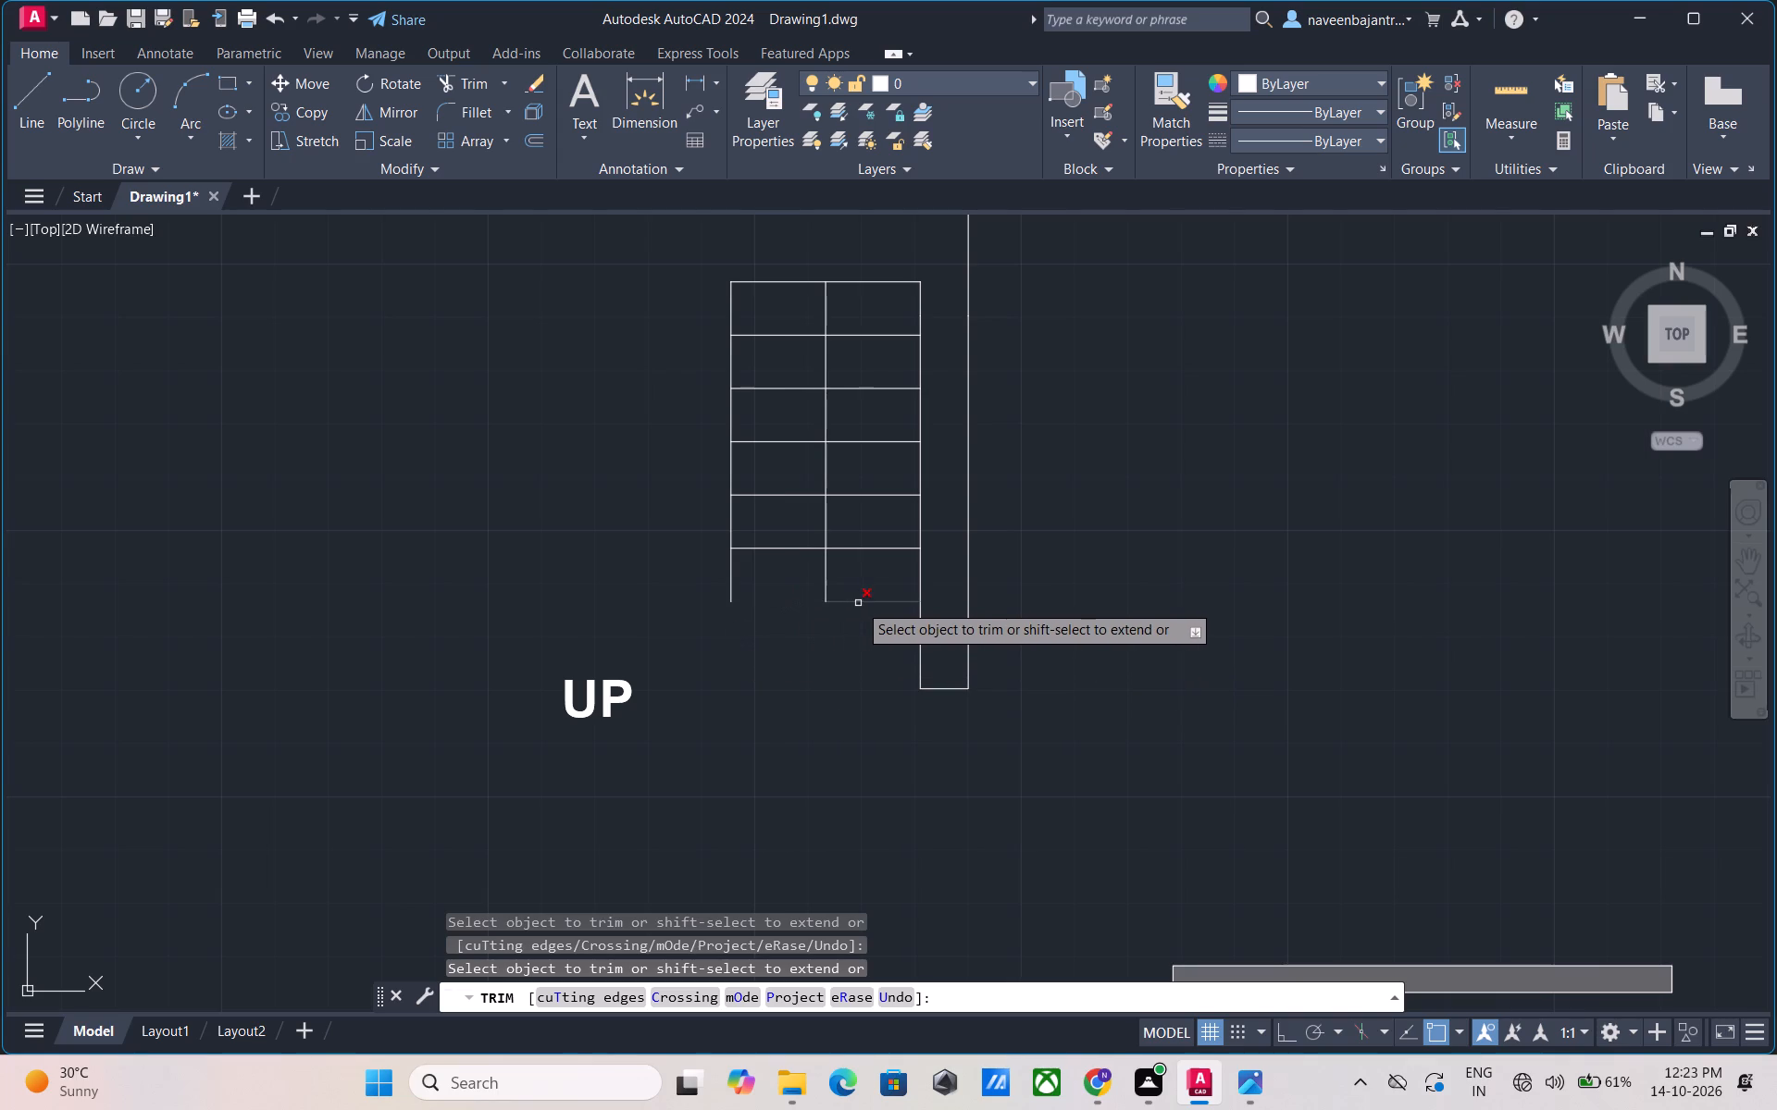
click(922, 585)
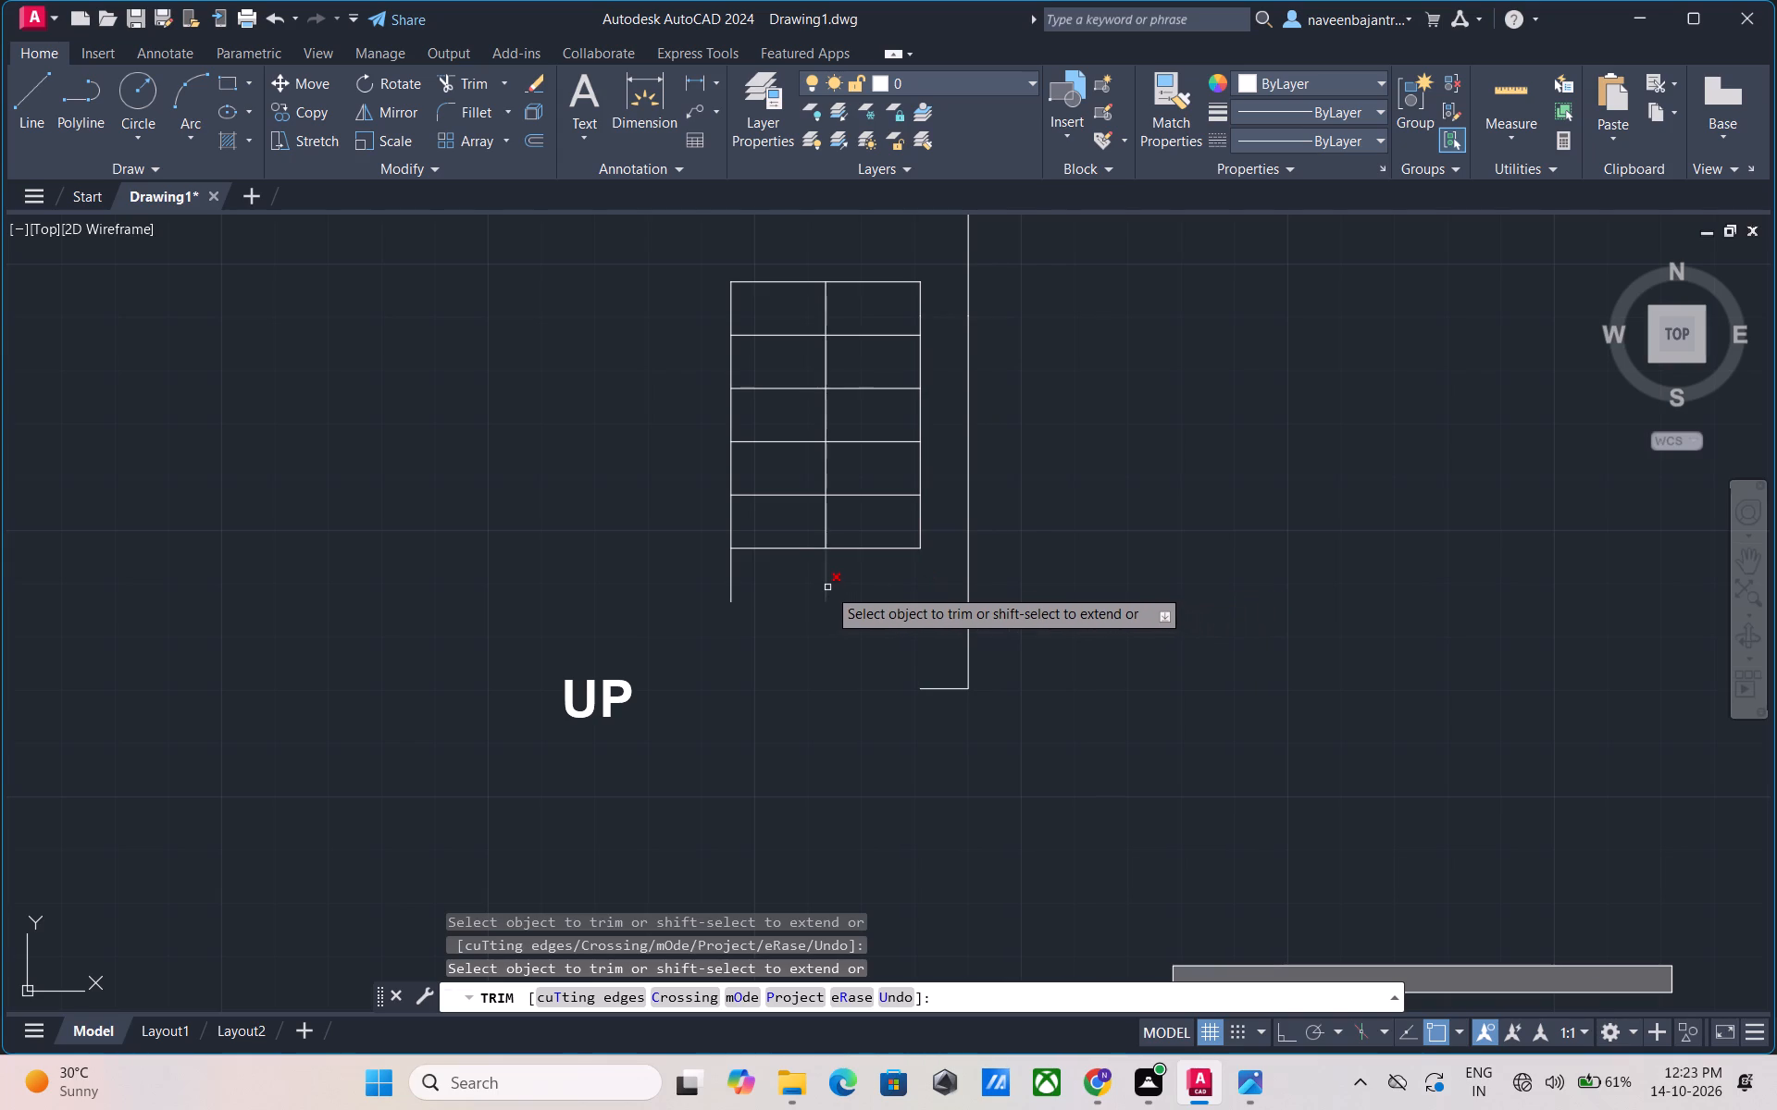
click(827, 587)
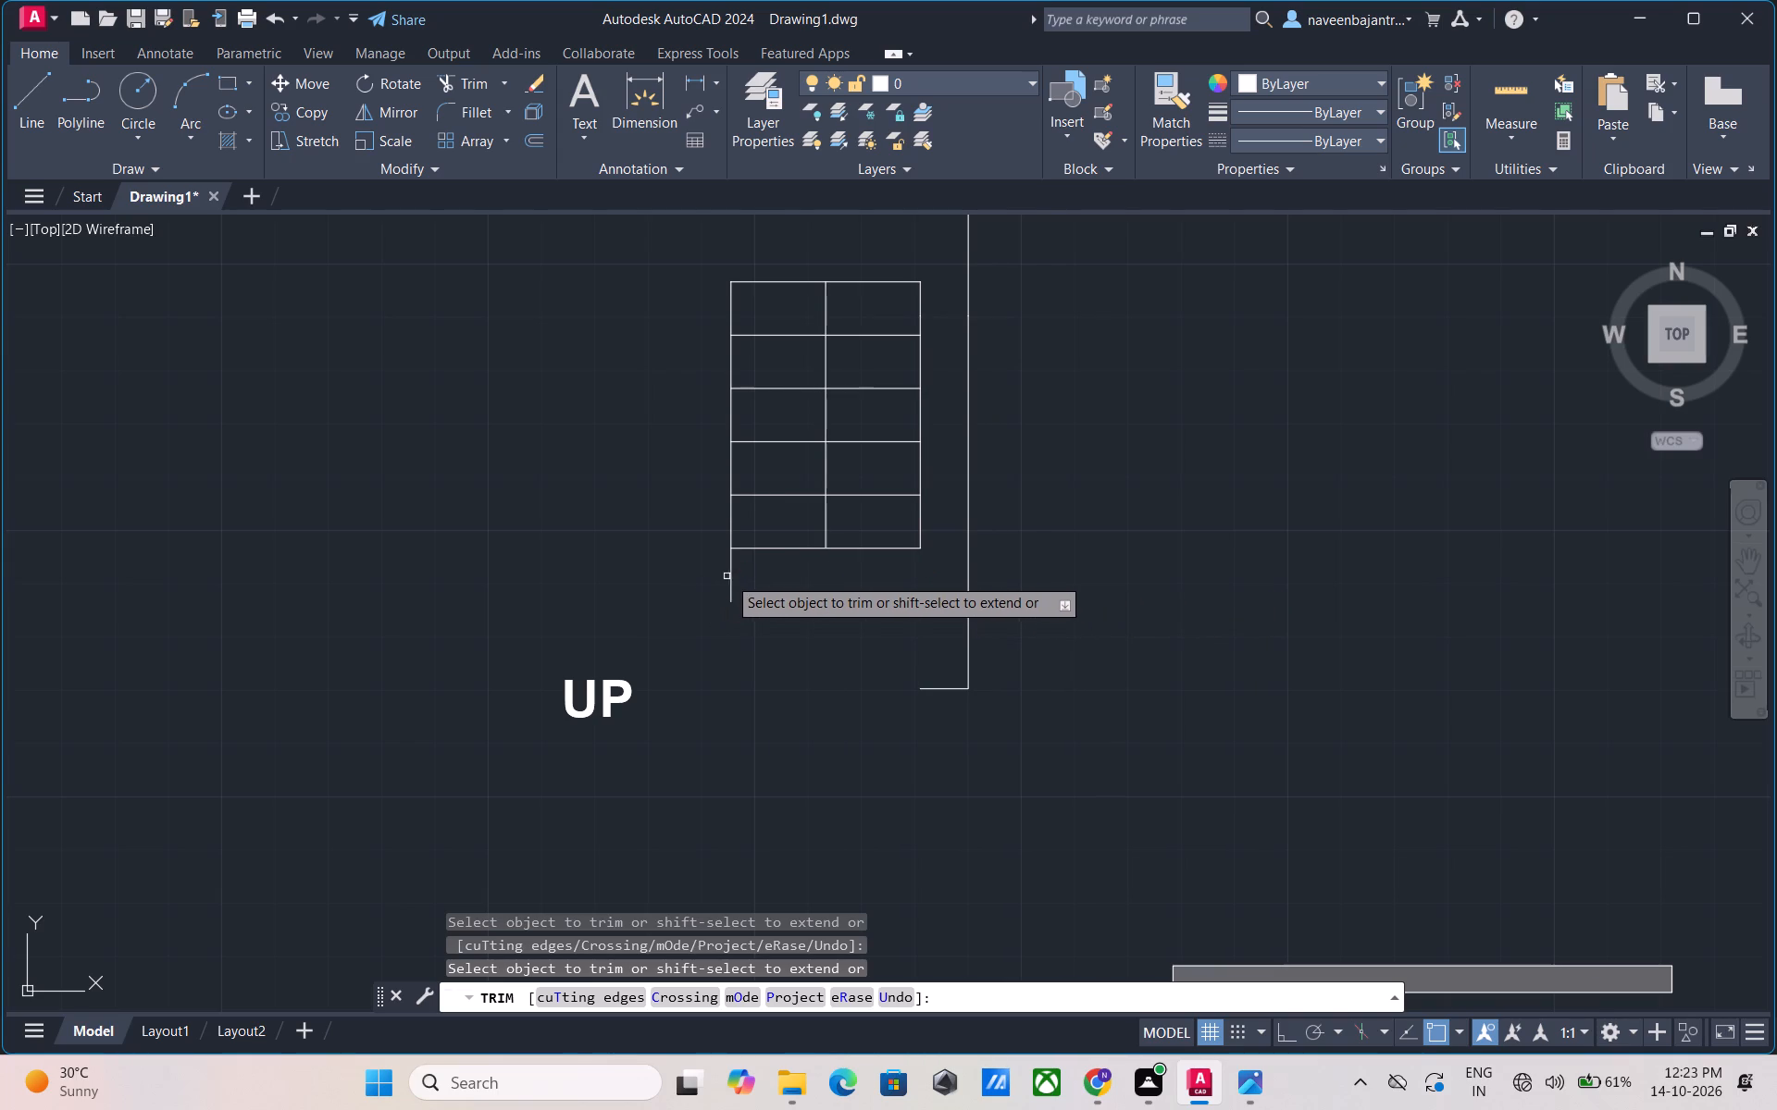
click(729, 574)
click(769, 546)
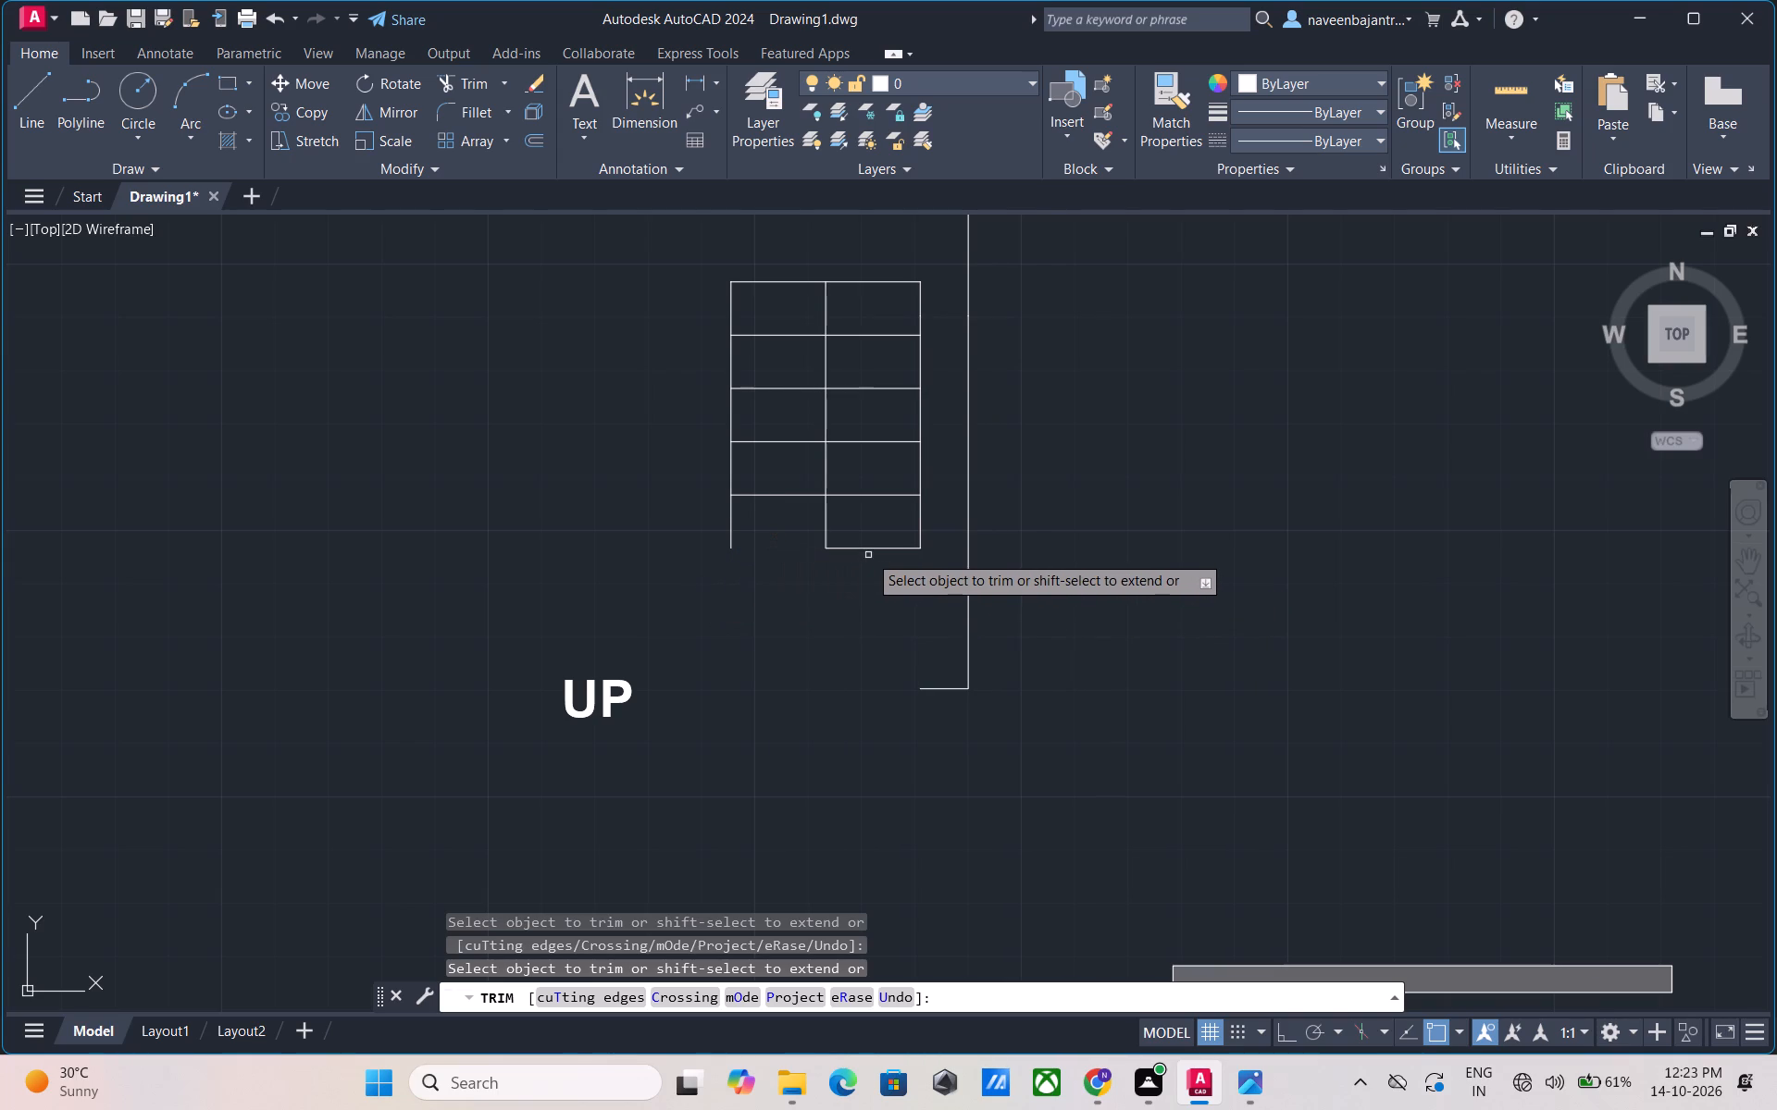
click(871, 550)
click(918, 535)
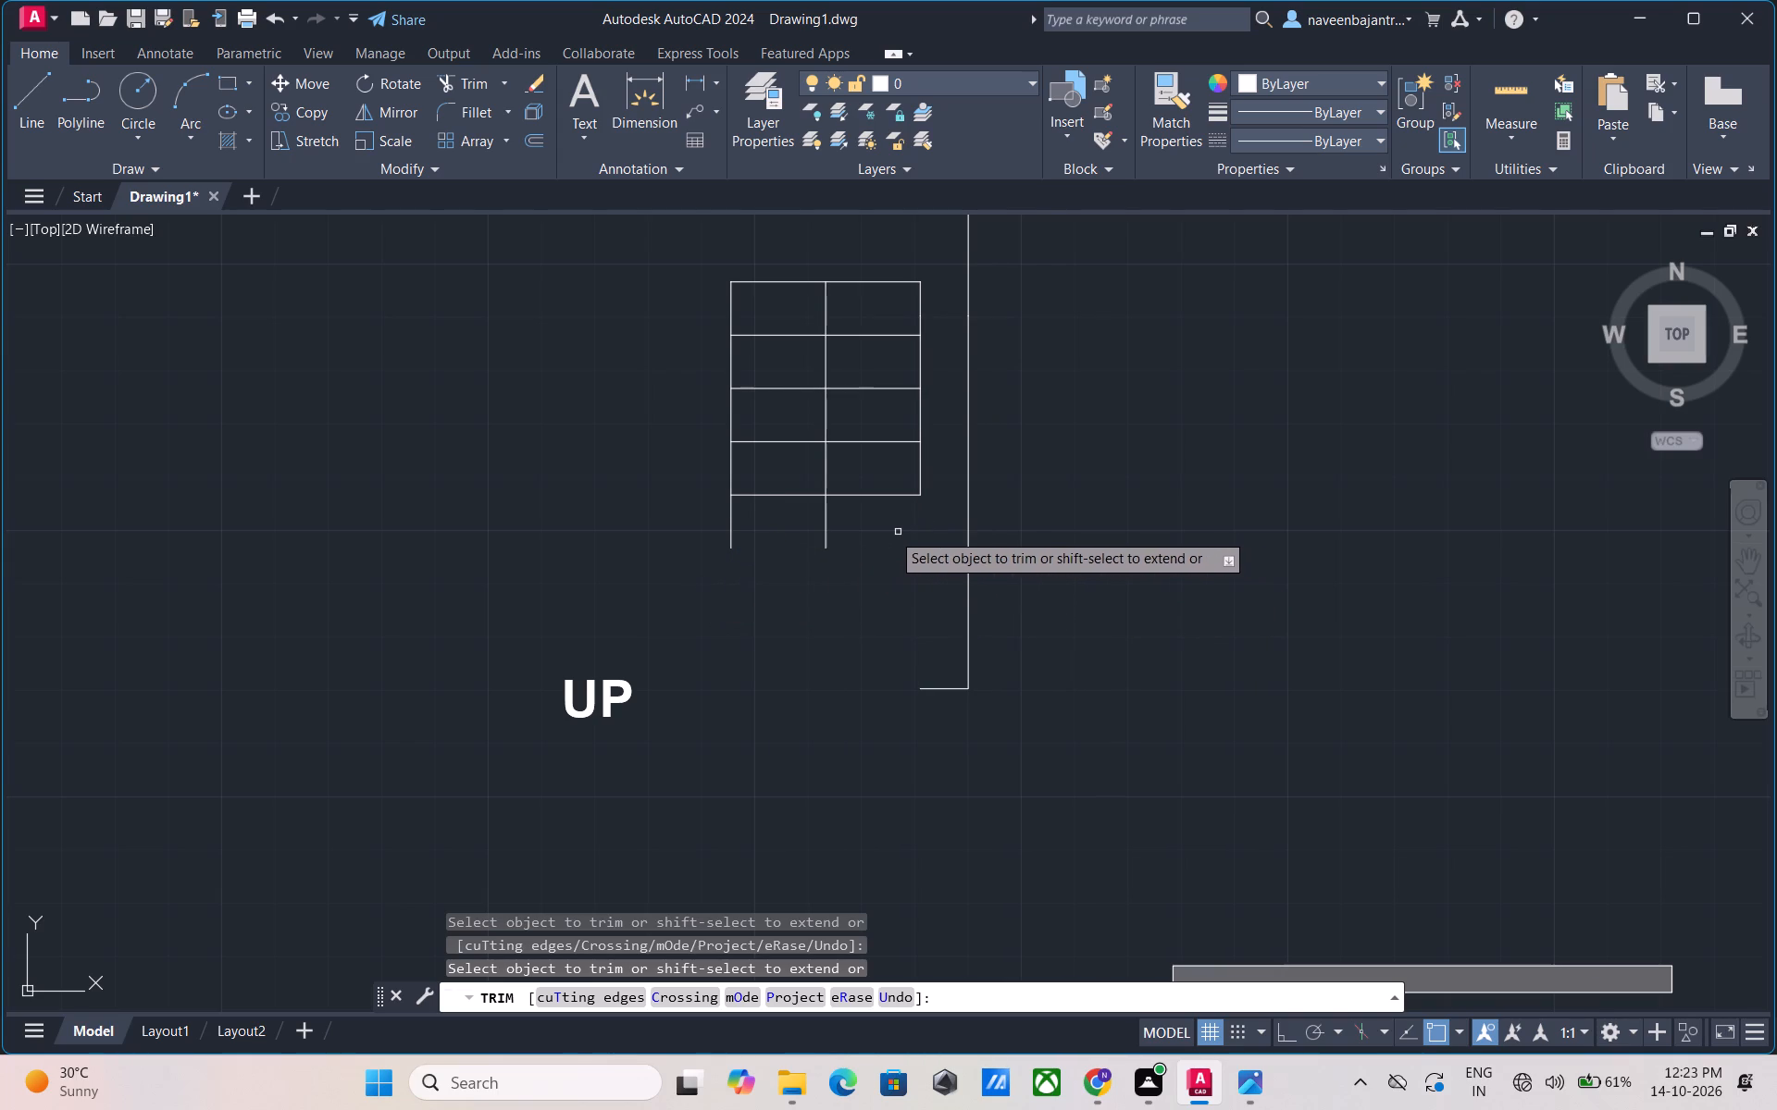
click(825, 533)
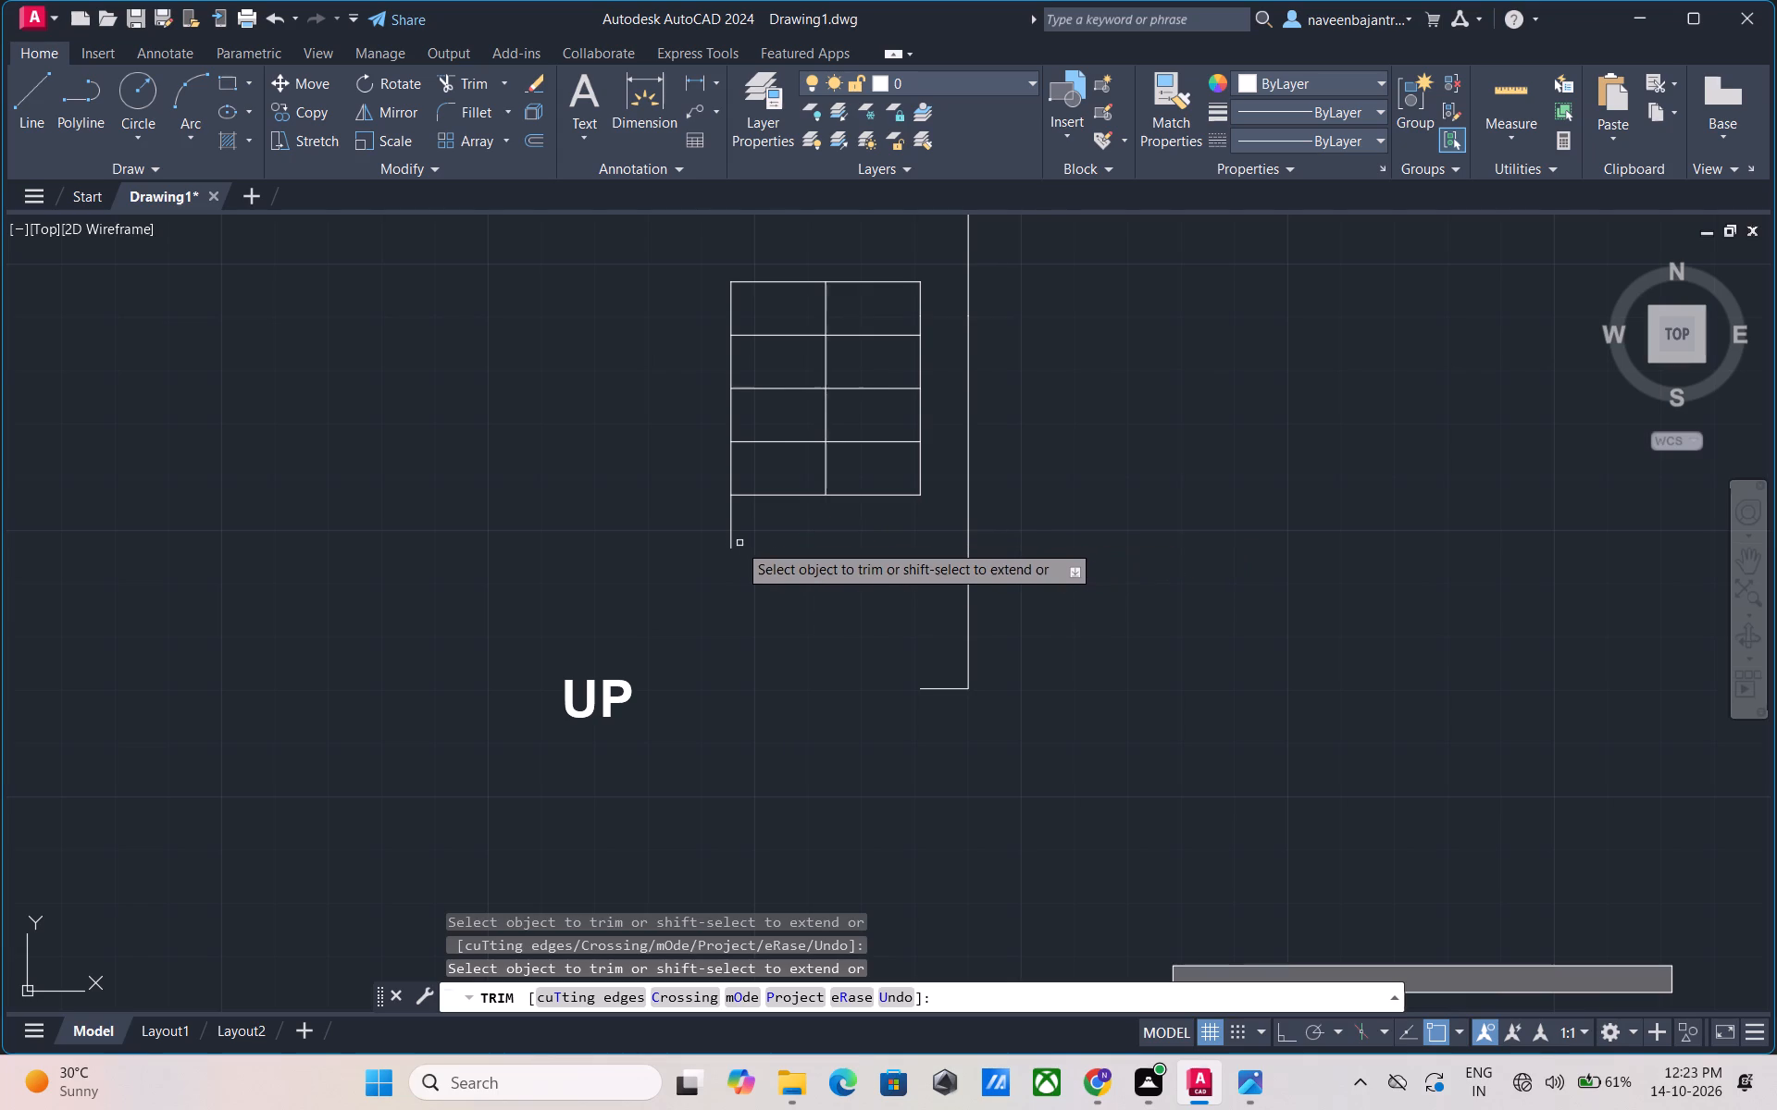
click(730, 539)
Trim away the following two tread lines up the right flight, including the walking-line and both side-edge segments of each tread.
click(791, 497)
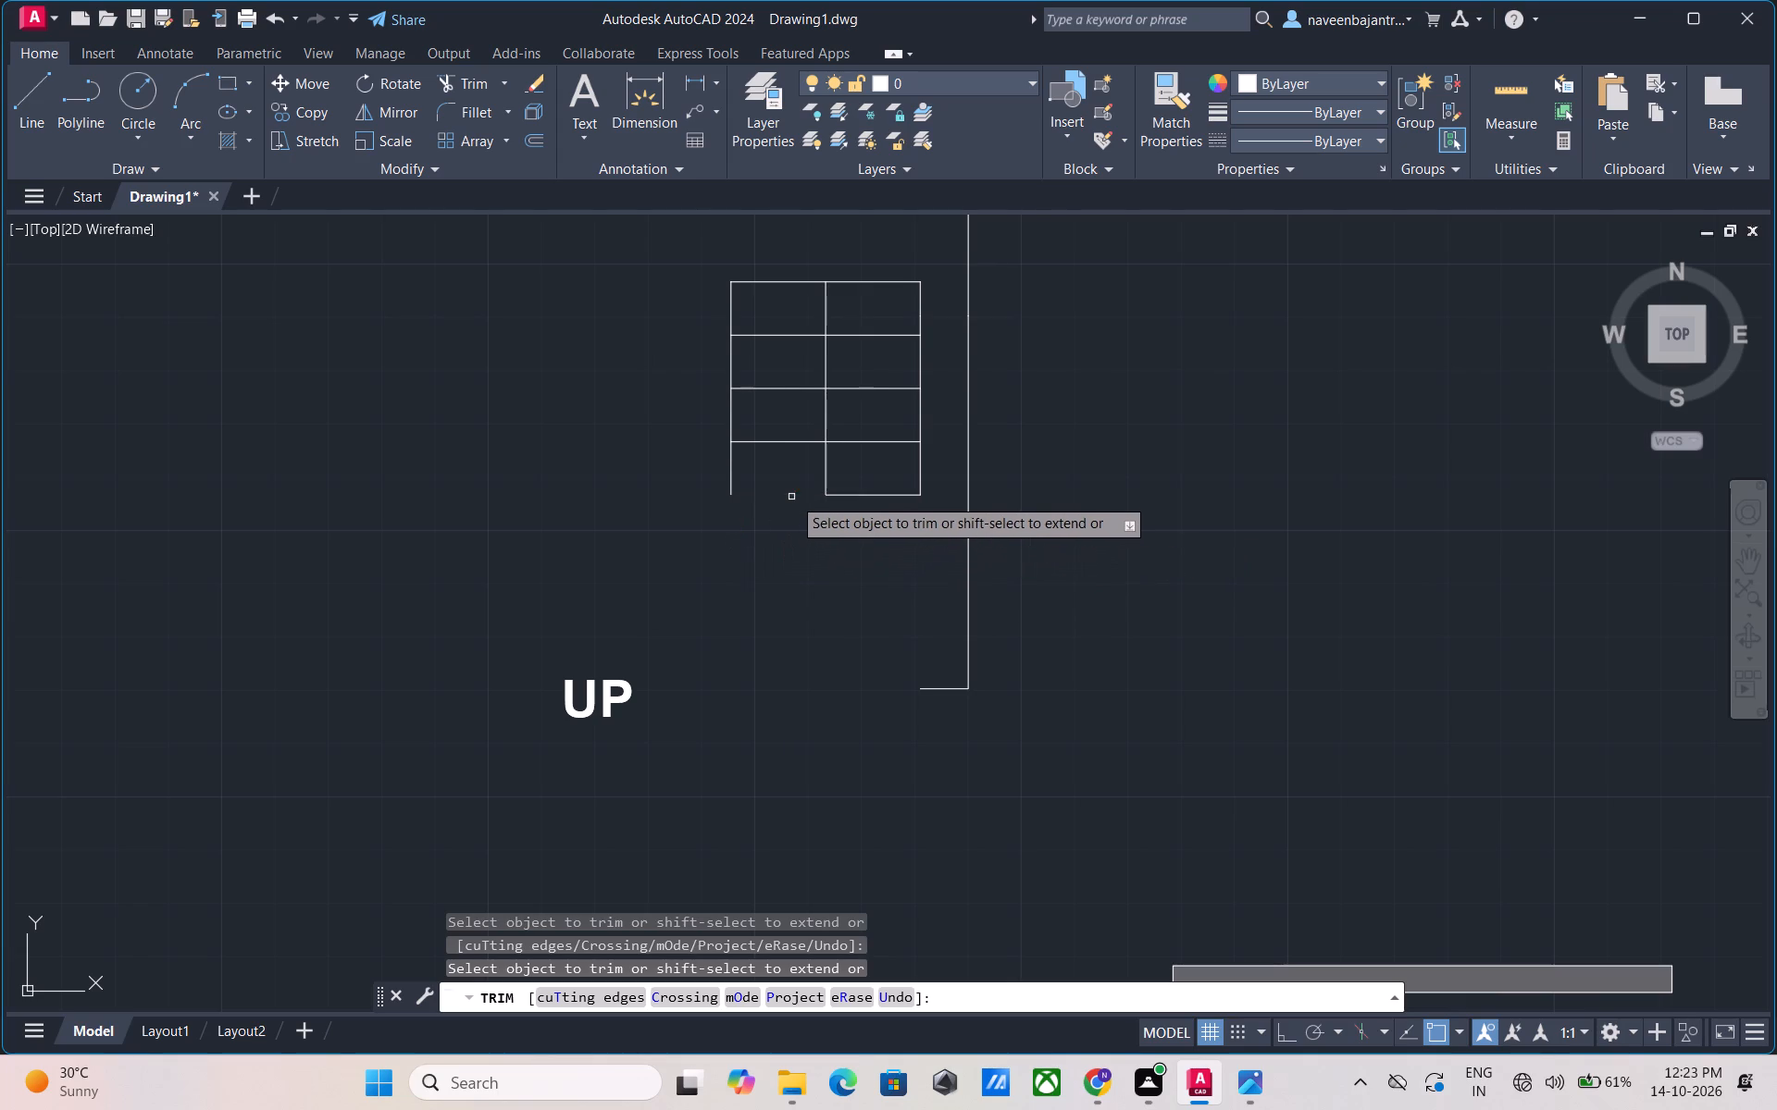
click(864, 498)
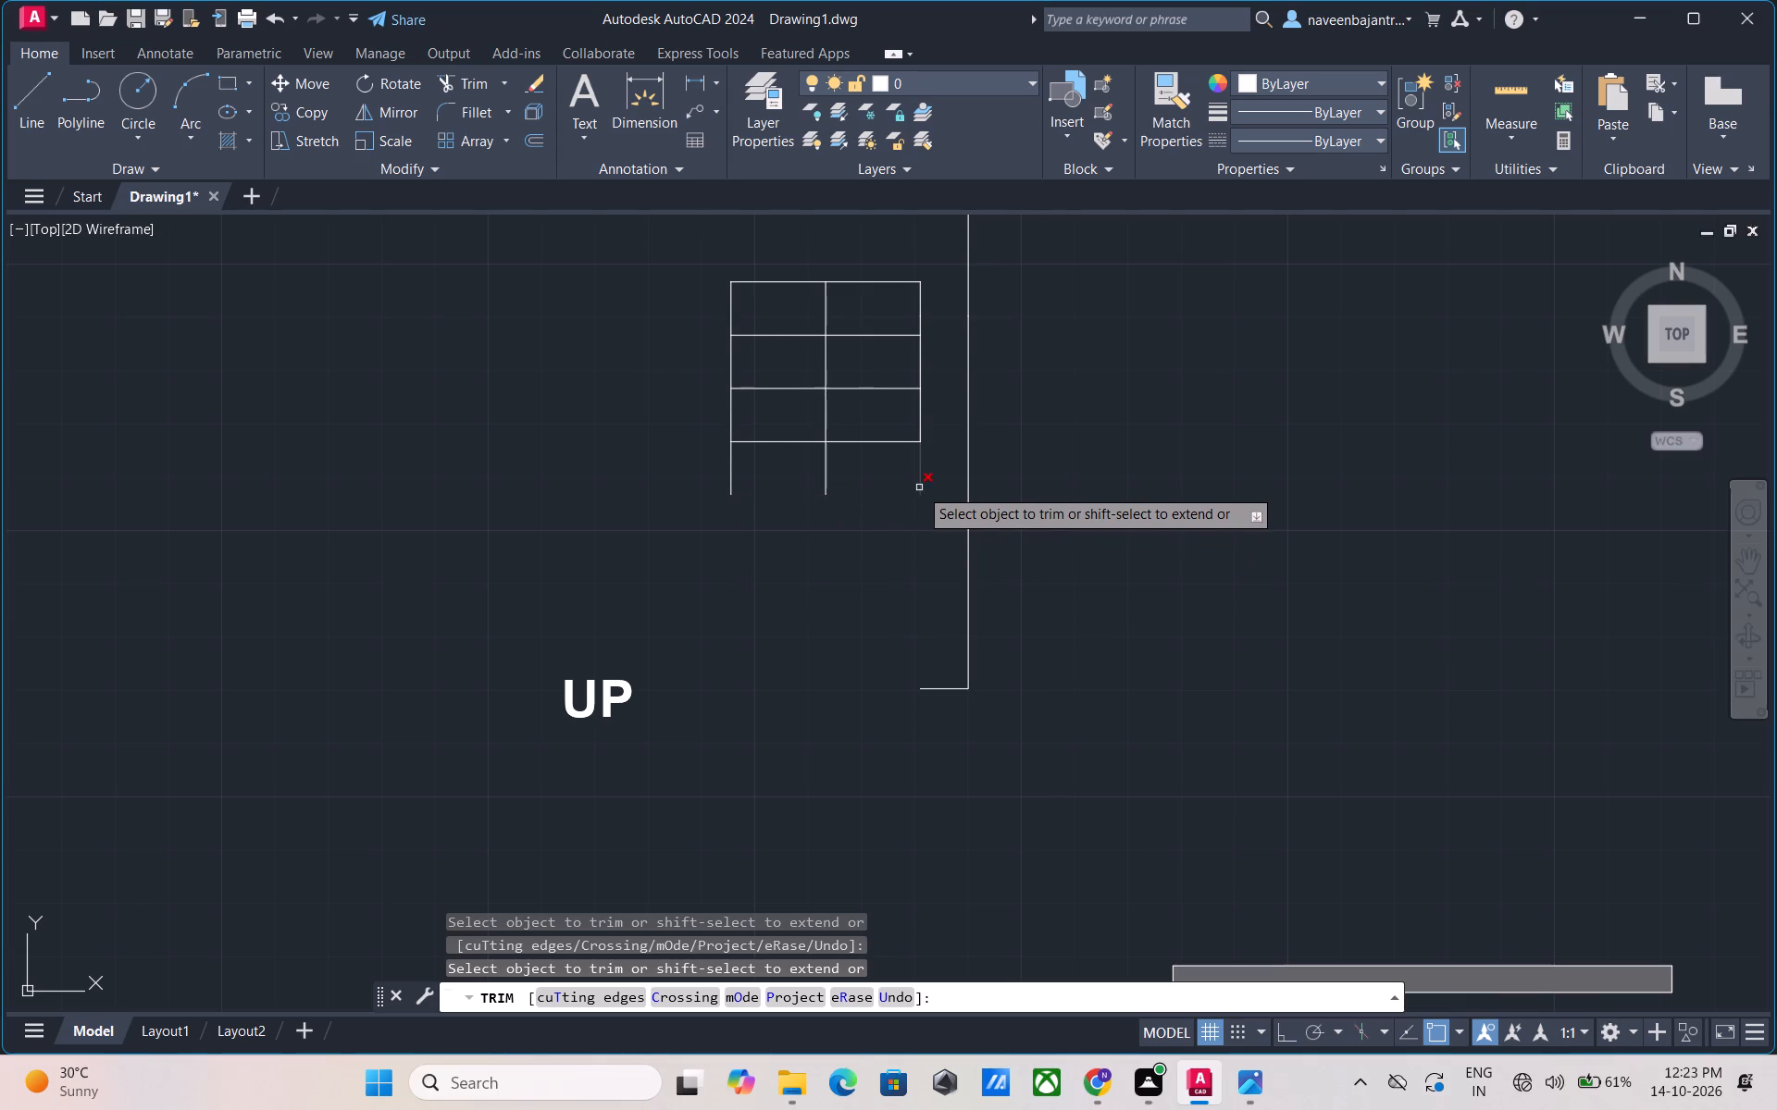
click(919, 485)
click(826, 484)
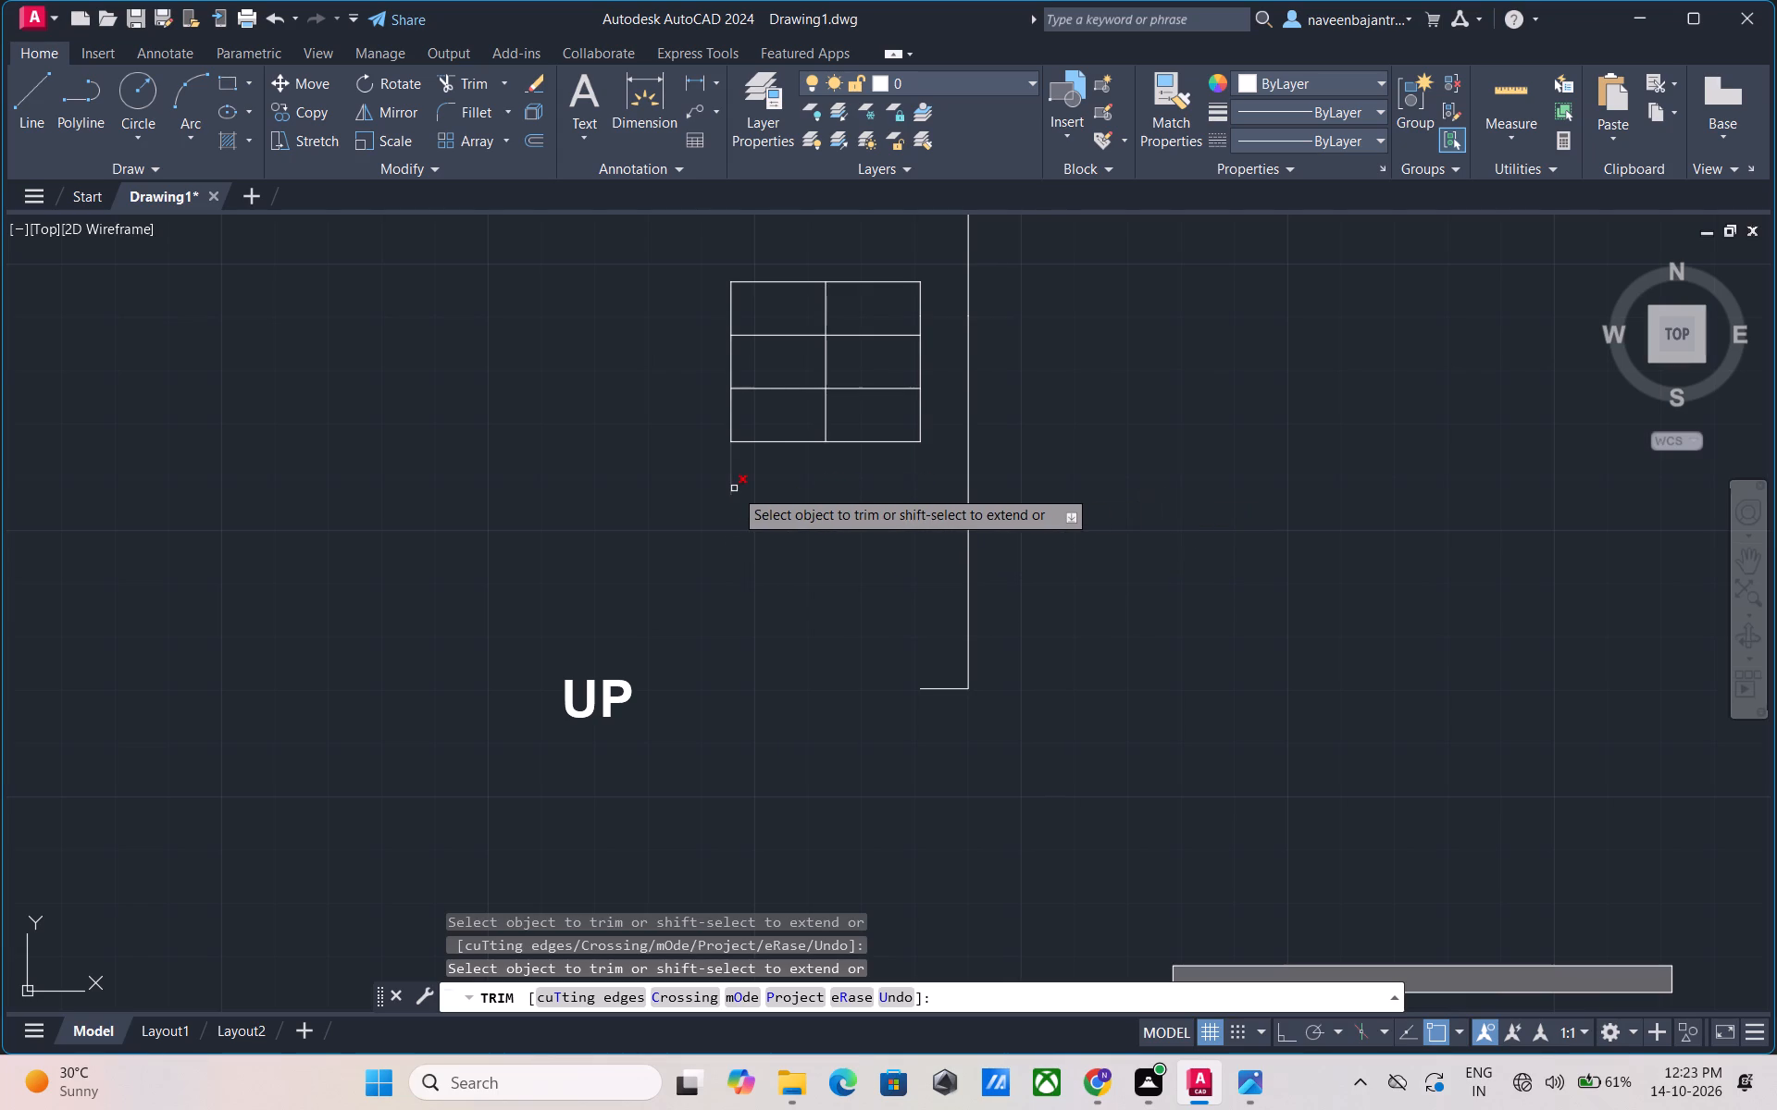
click(734, 488)
click(777, 445)
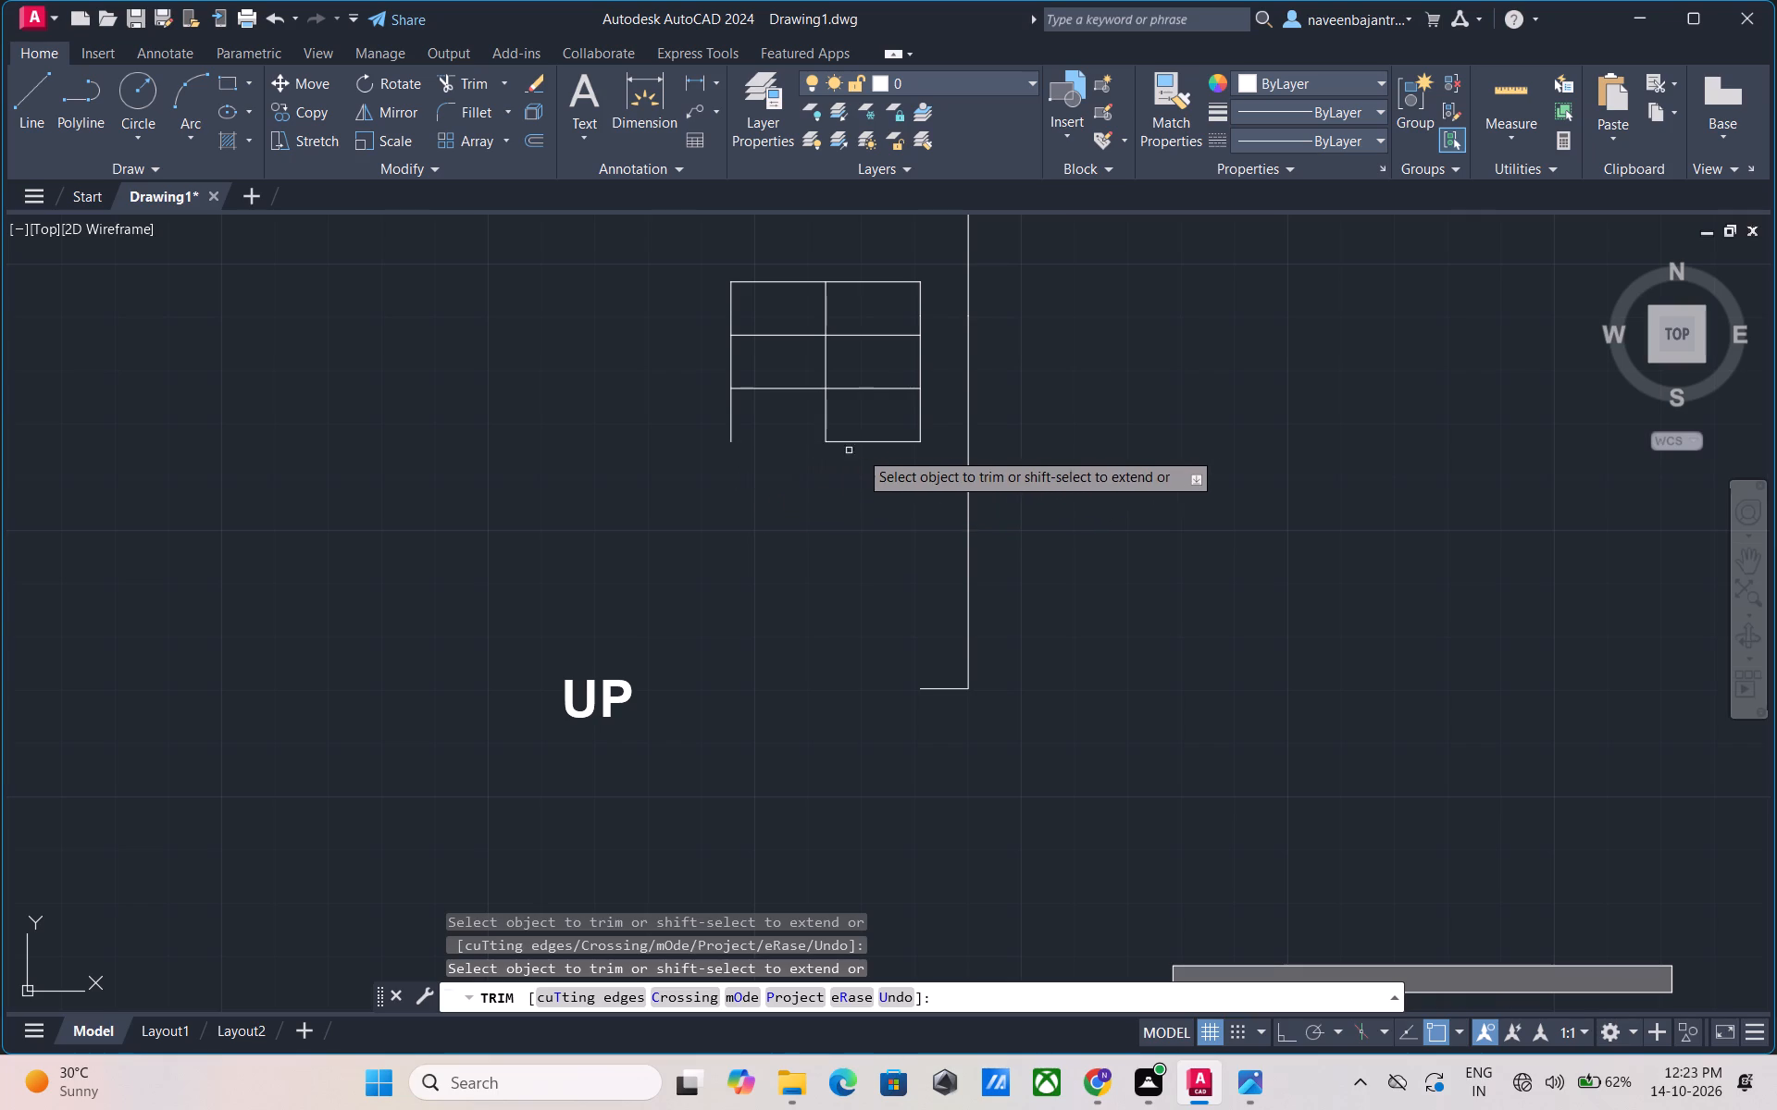
click(873, 443)
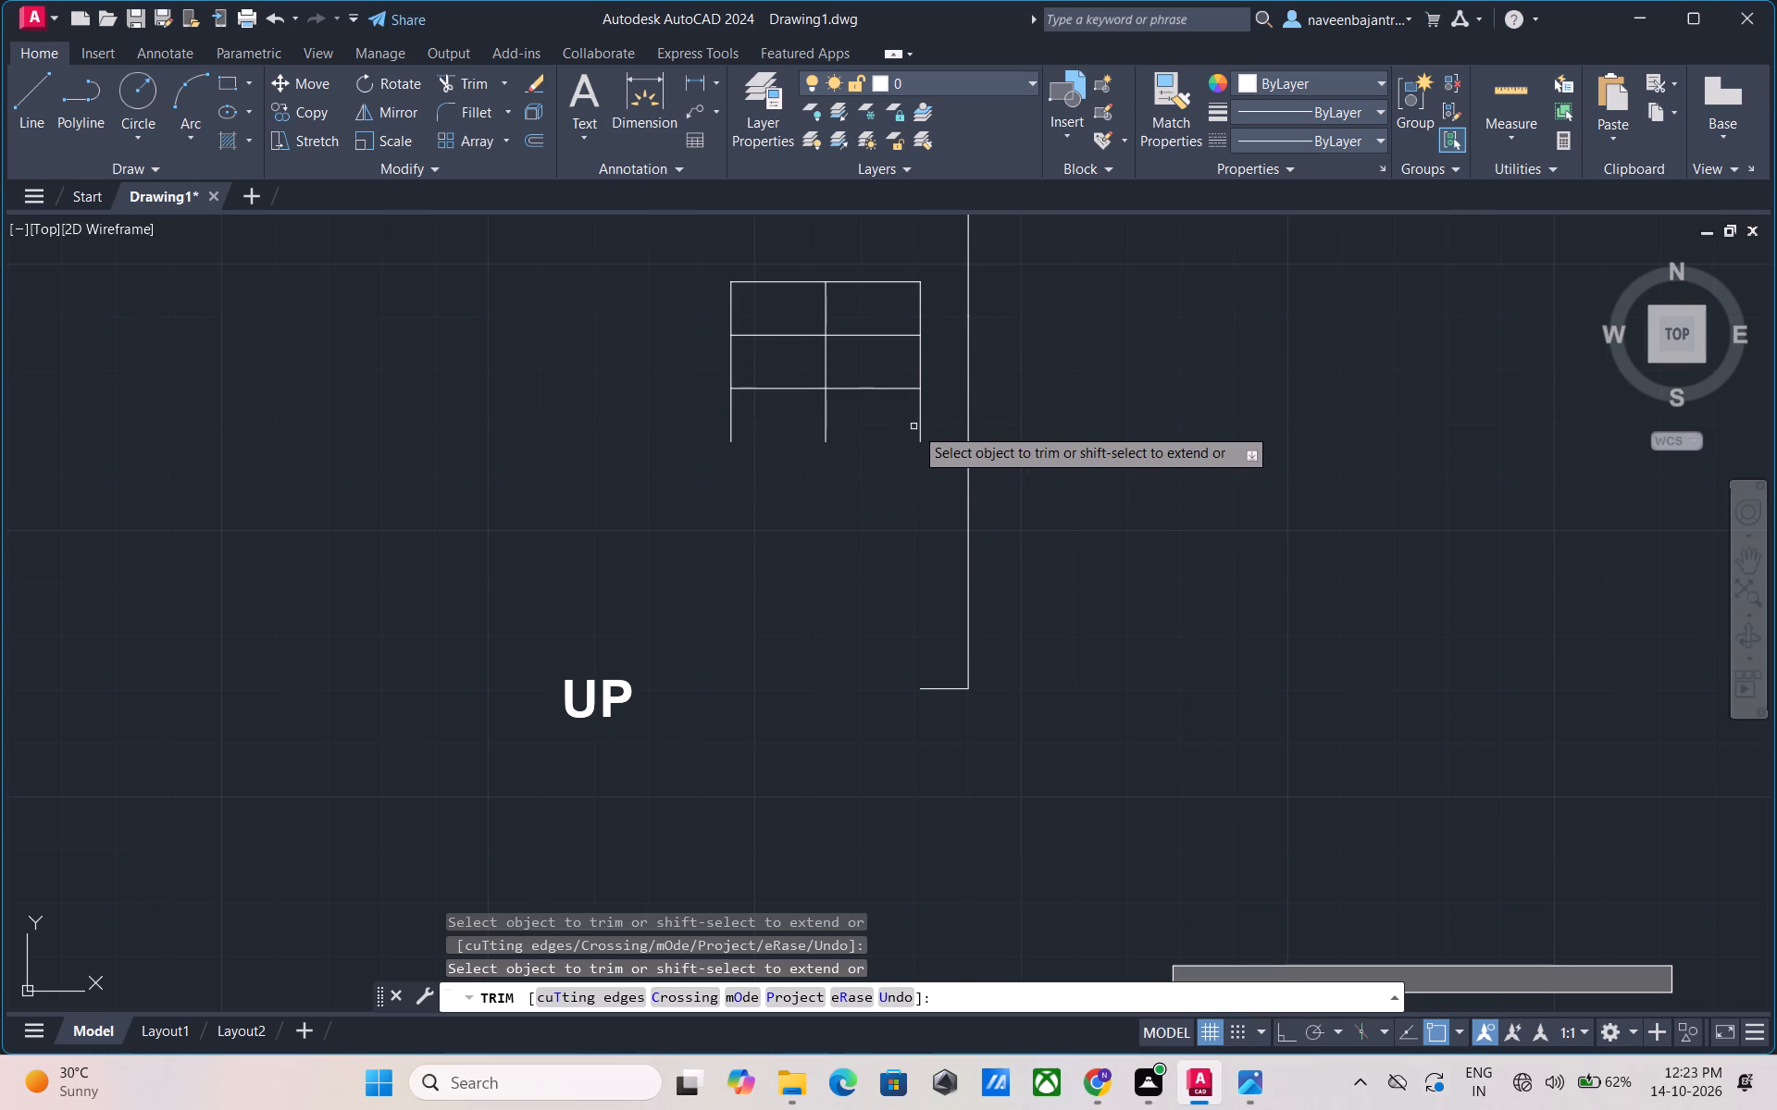
click(918, 425)
click(827, 437)
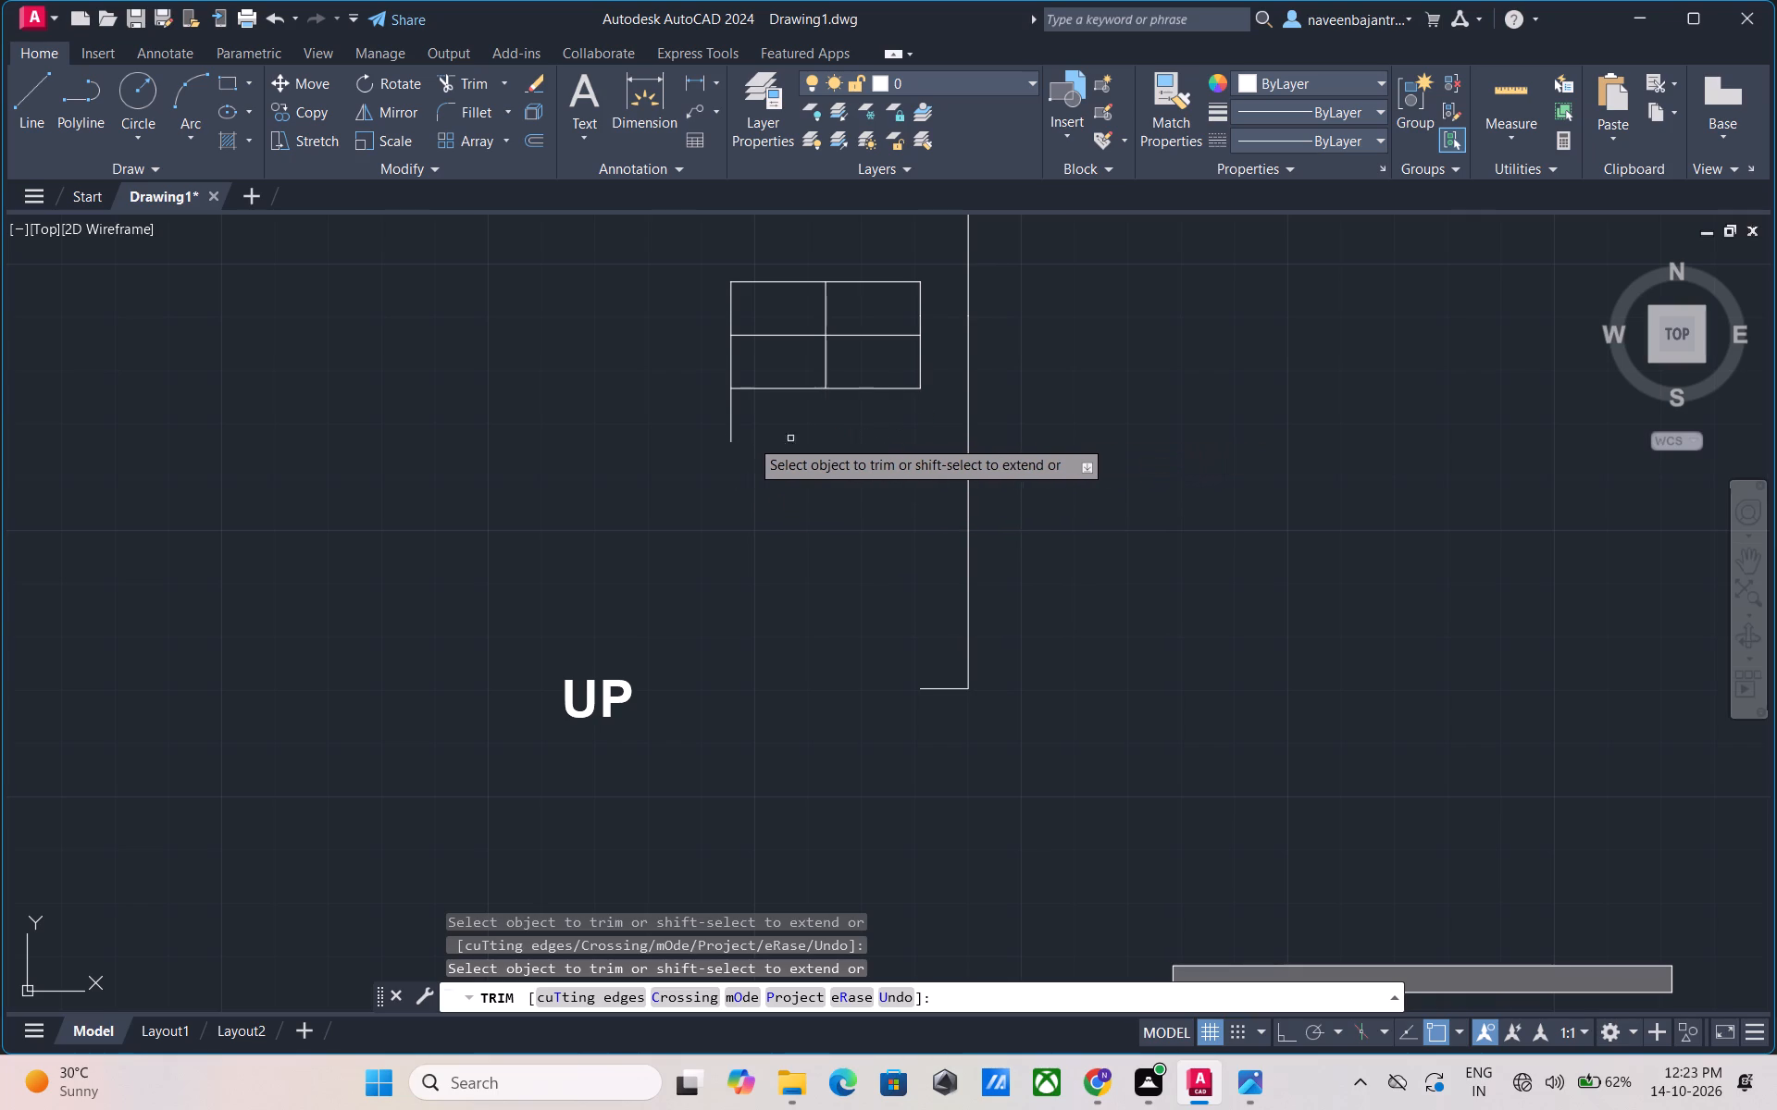
click(728, 438)
Trim away the right flight's last three horizontal lines and all remaining walking-line and side-edge segments.
click(776, 391)
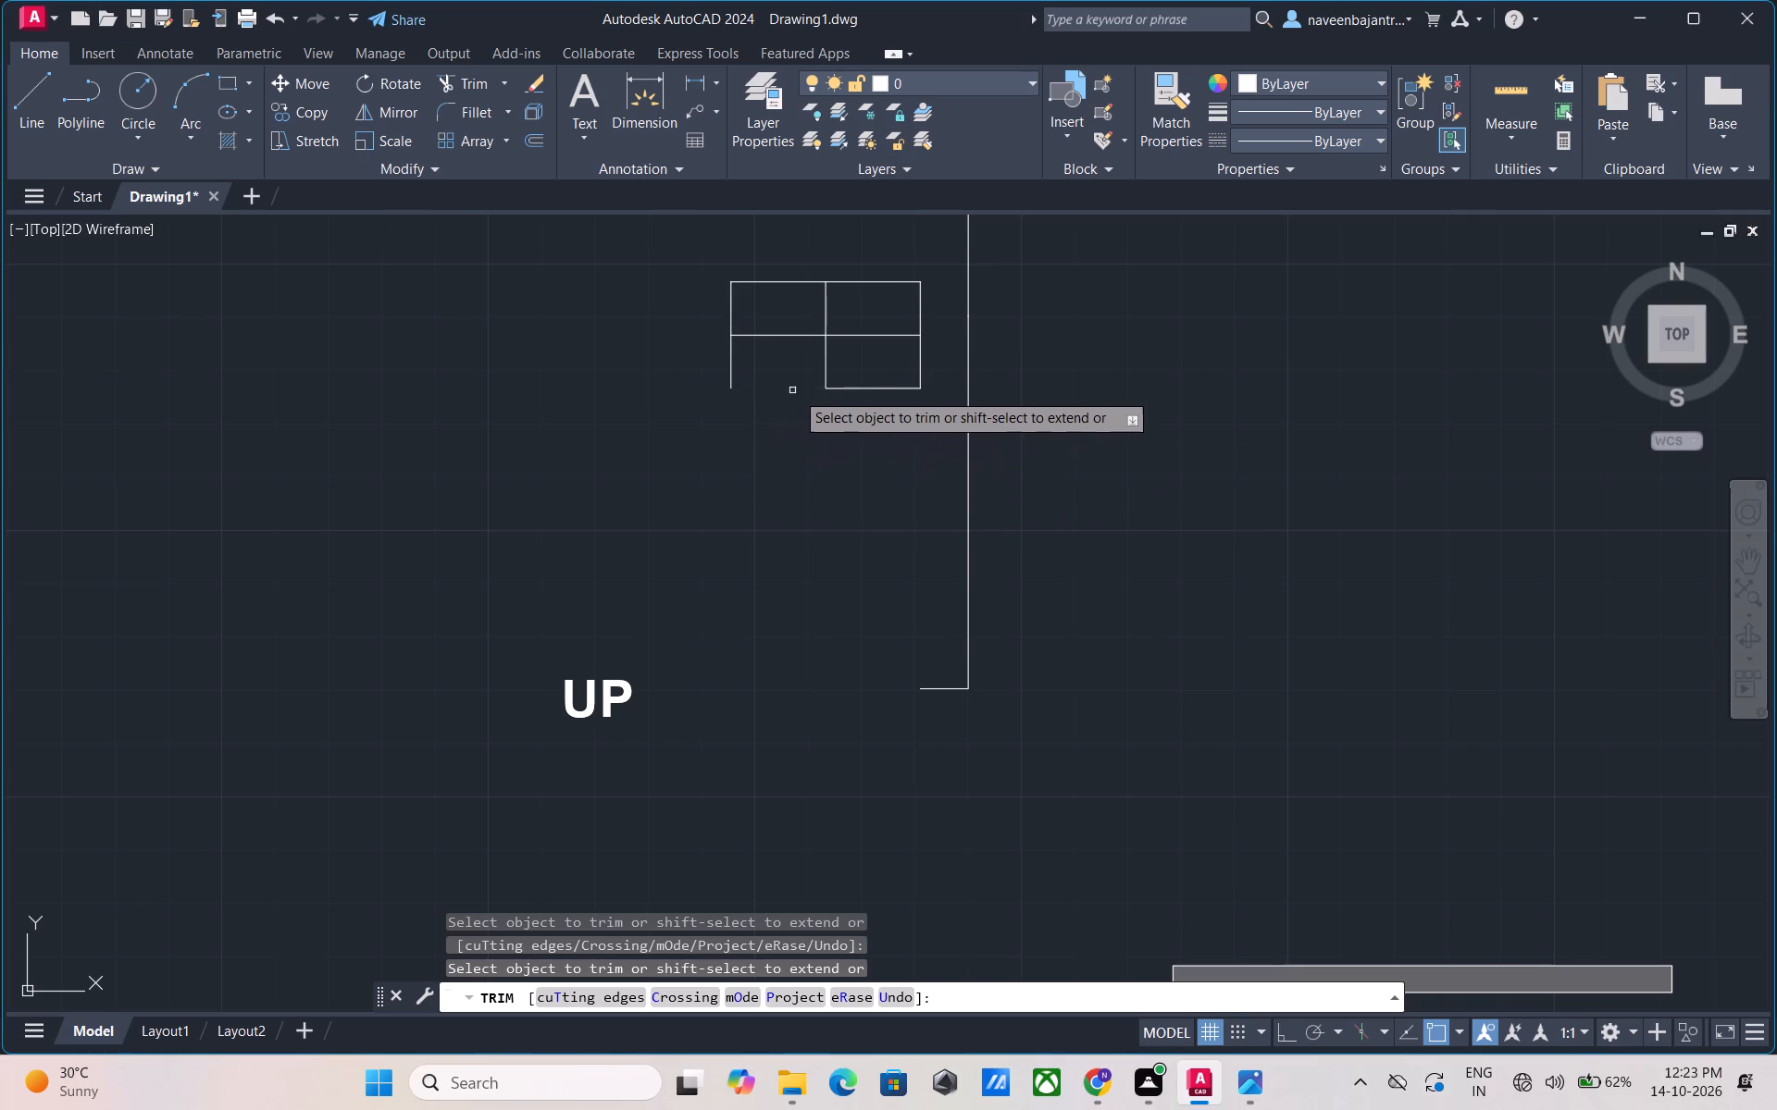
click(854, 391)
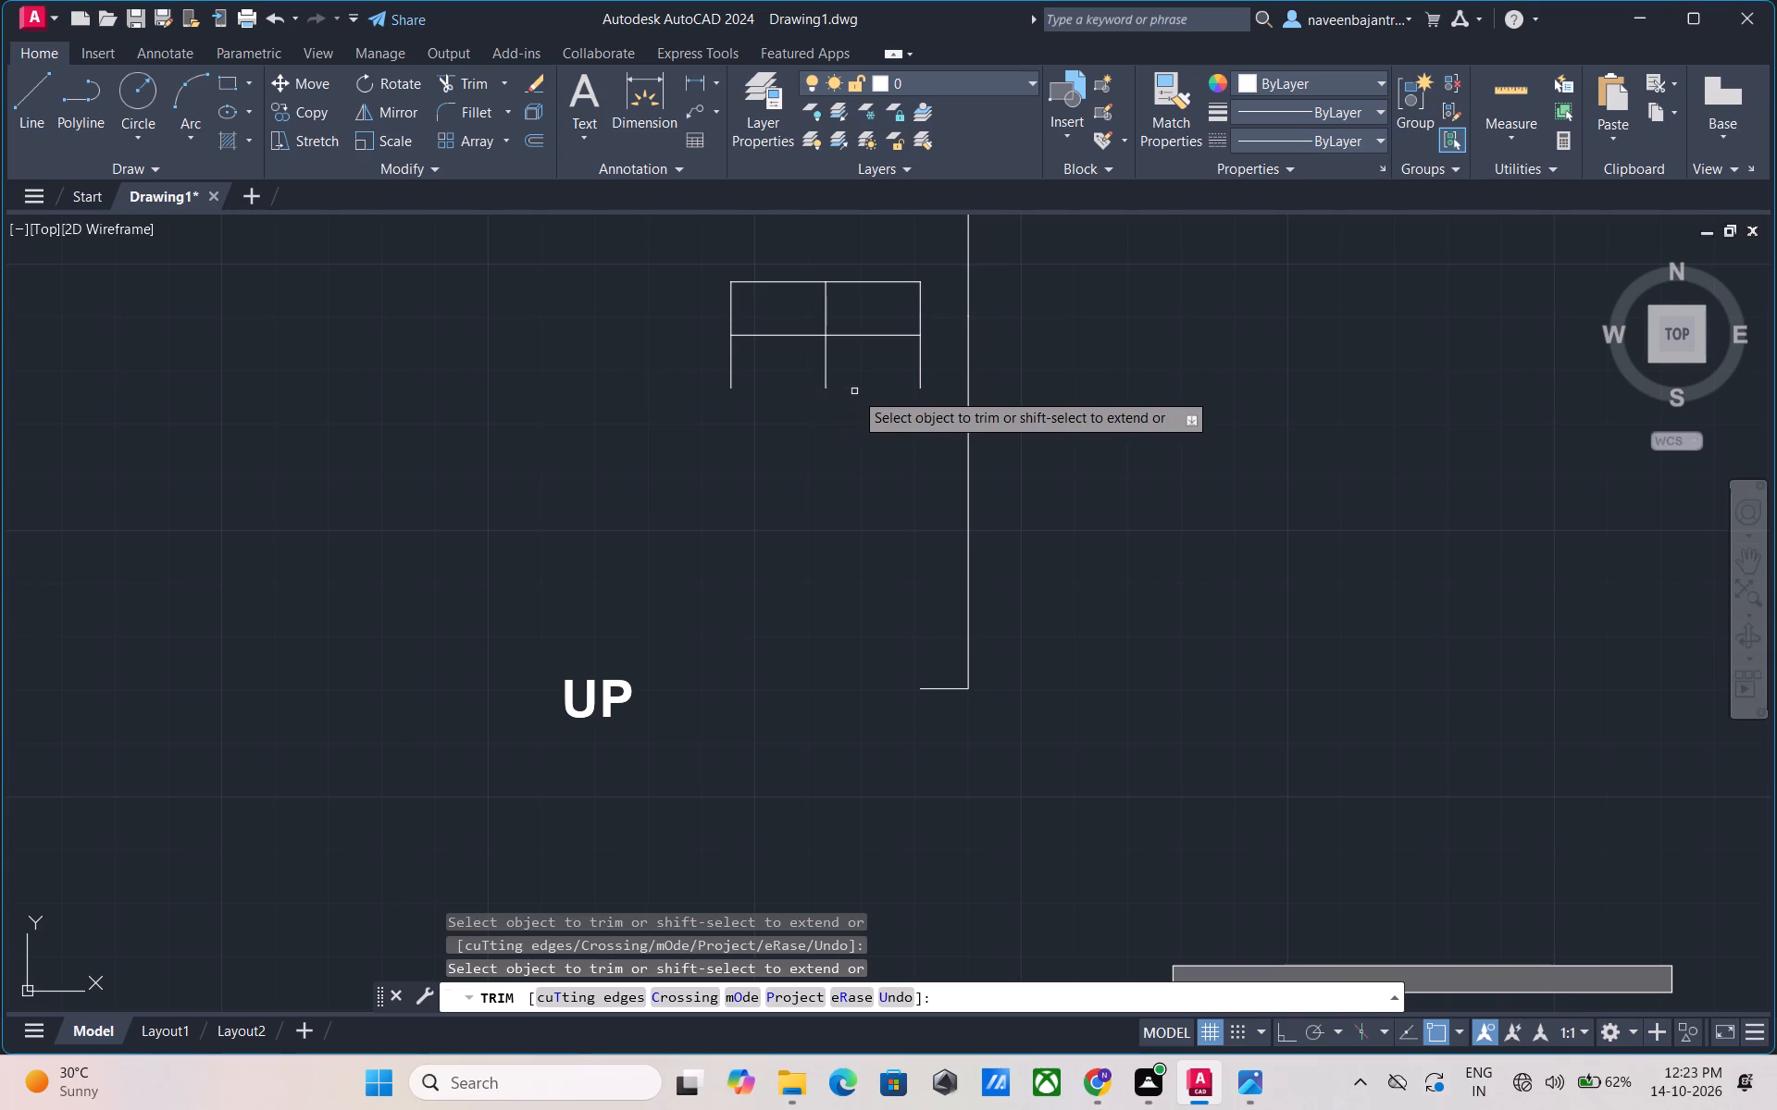
click(918, 376)
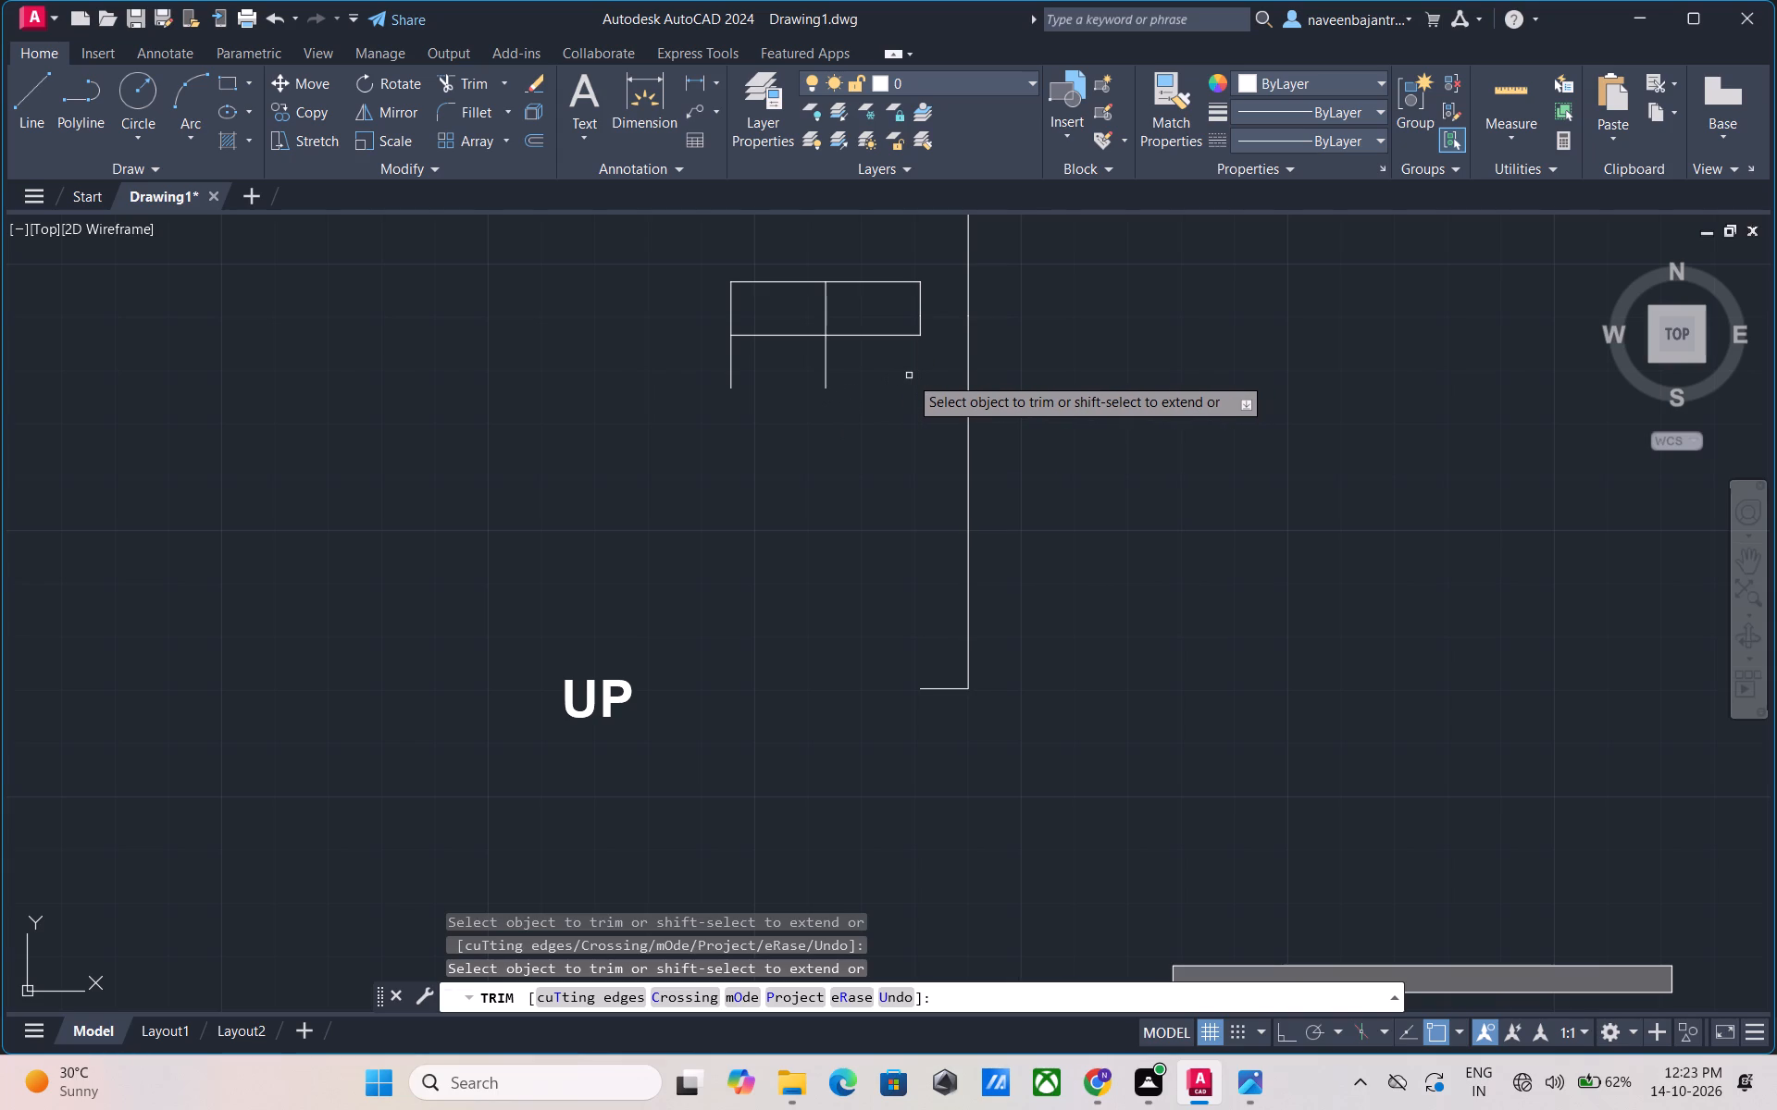
click(827, 382)
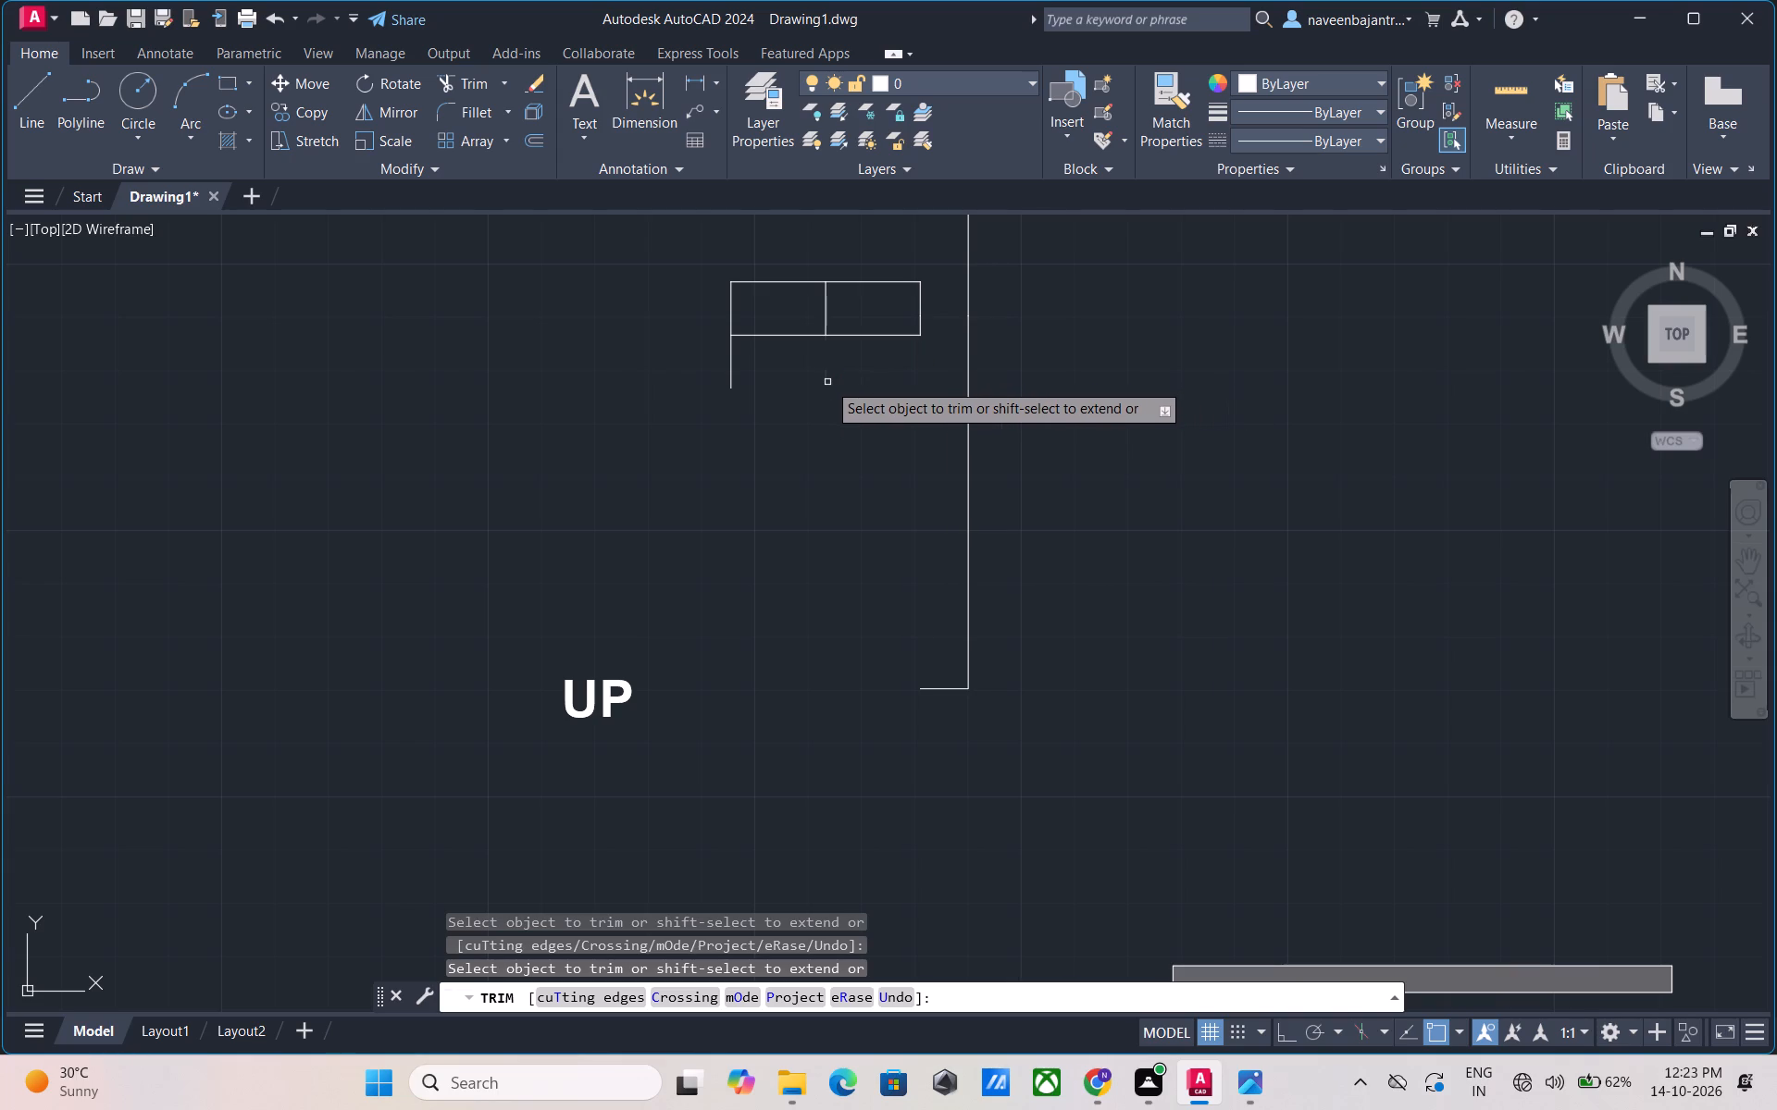
click(731, 375)
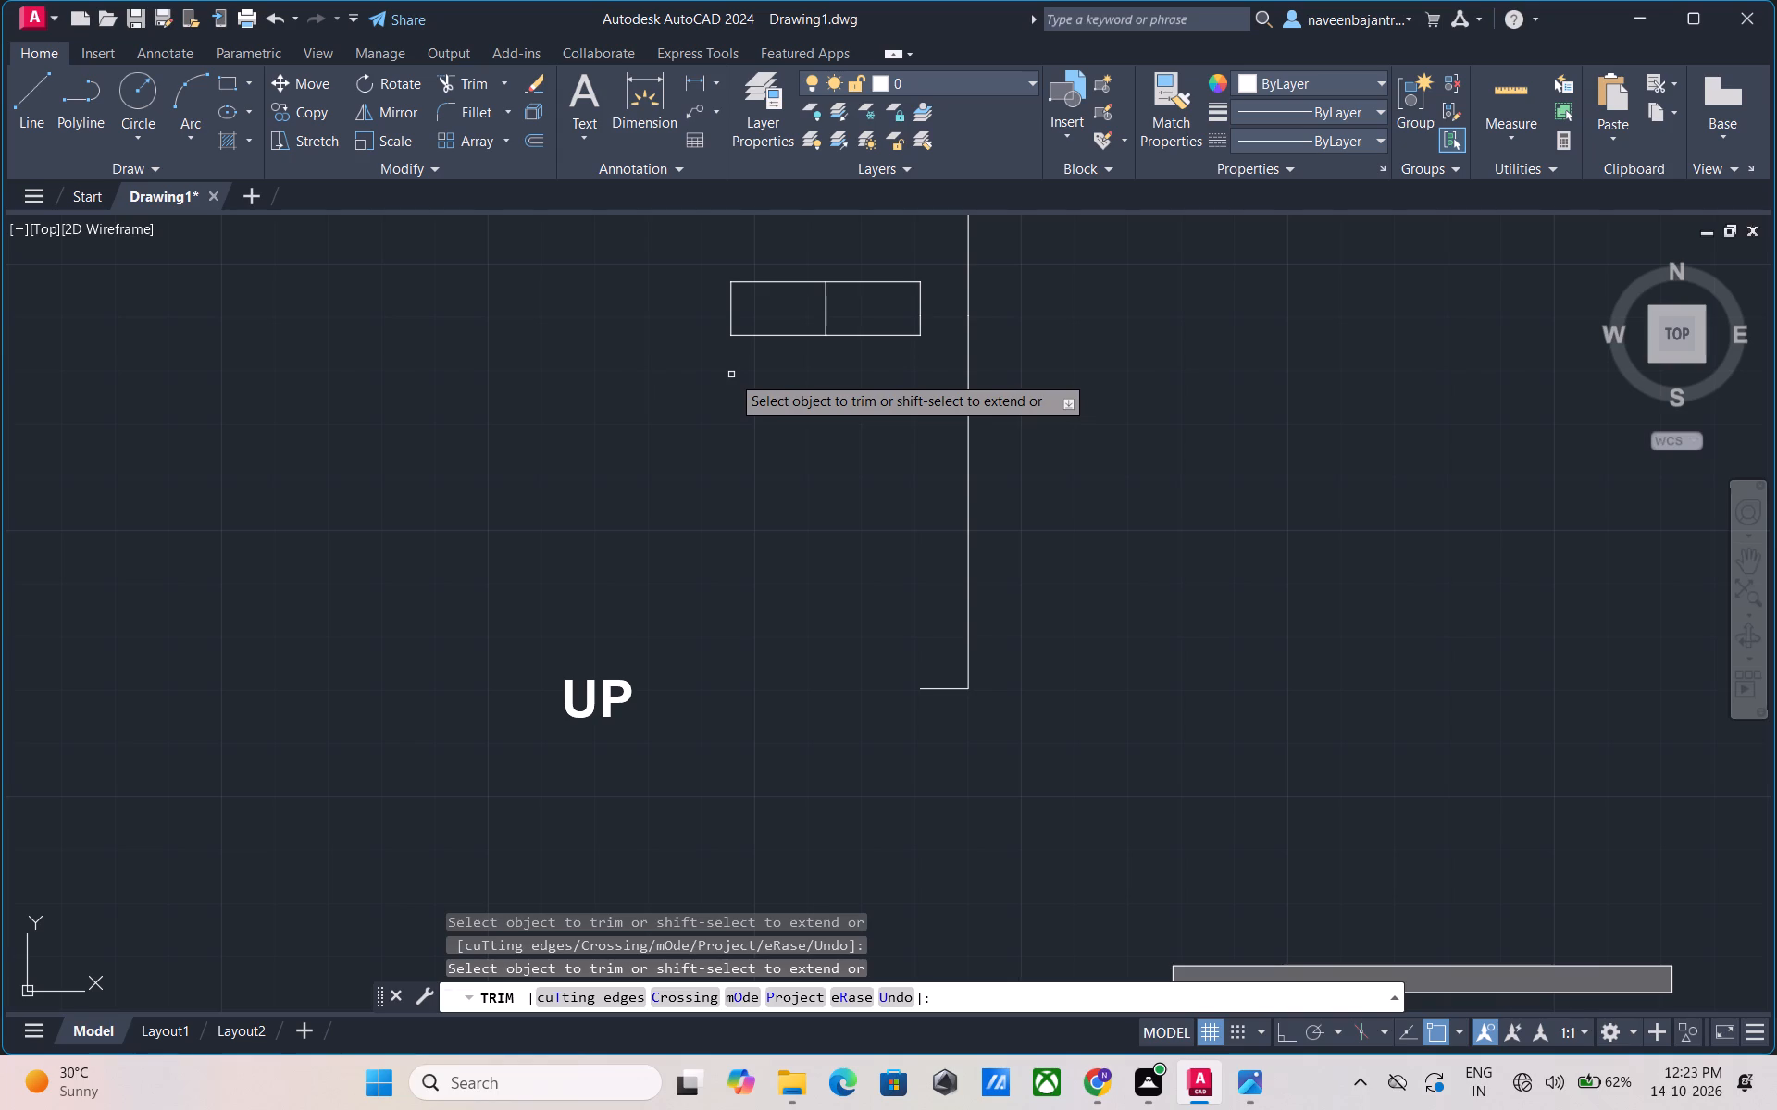
click(785, 336)
click(867, 335)
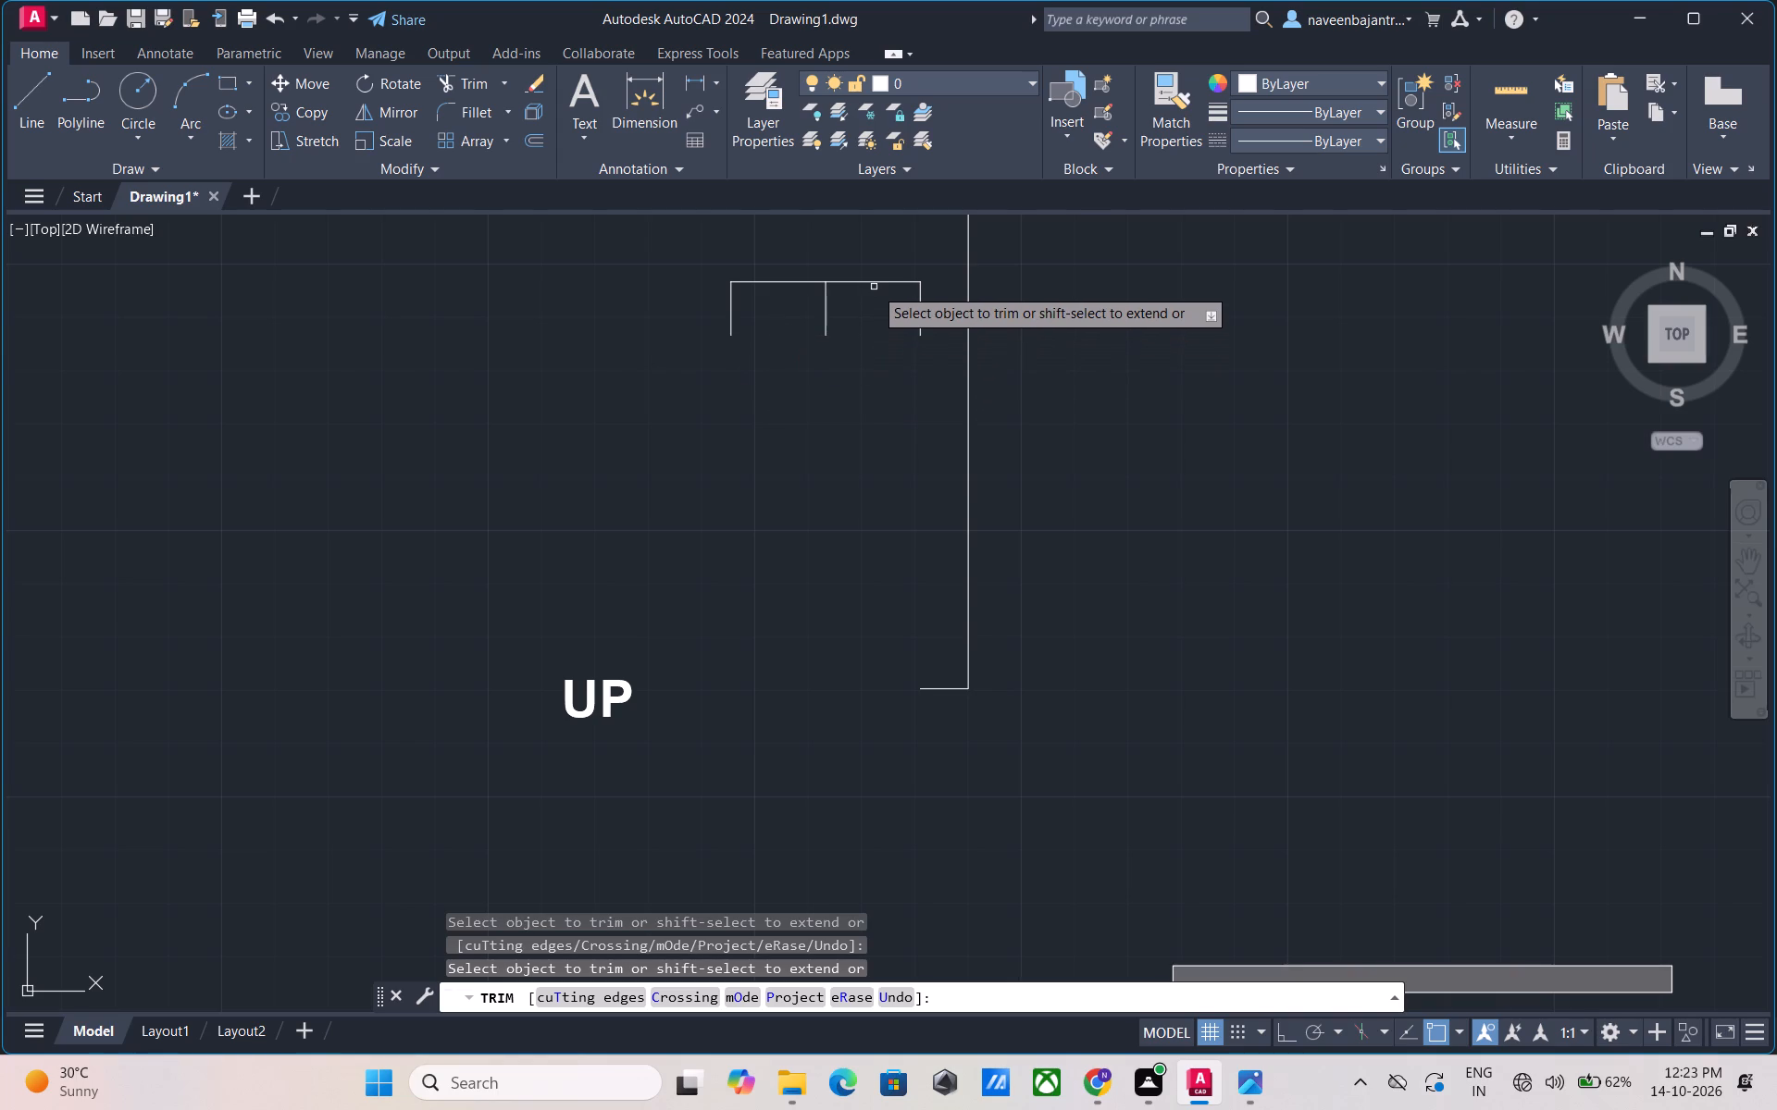
click(874, 283)
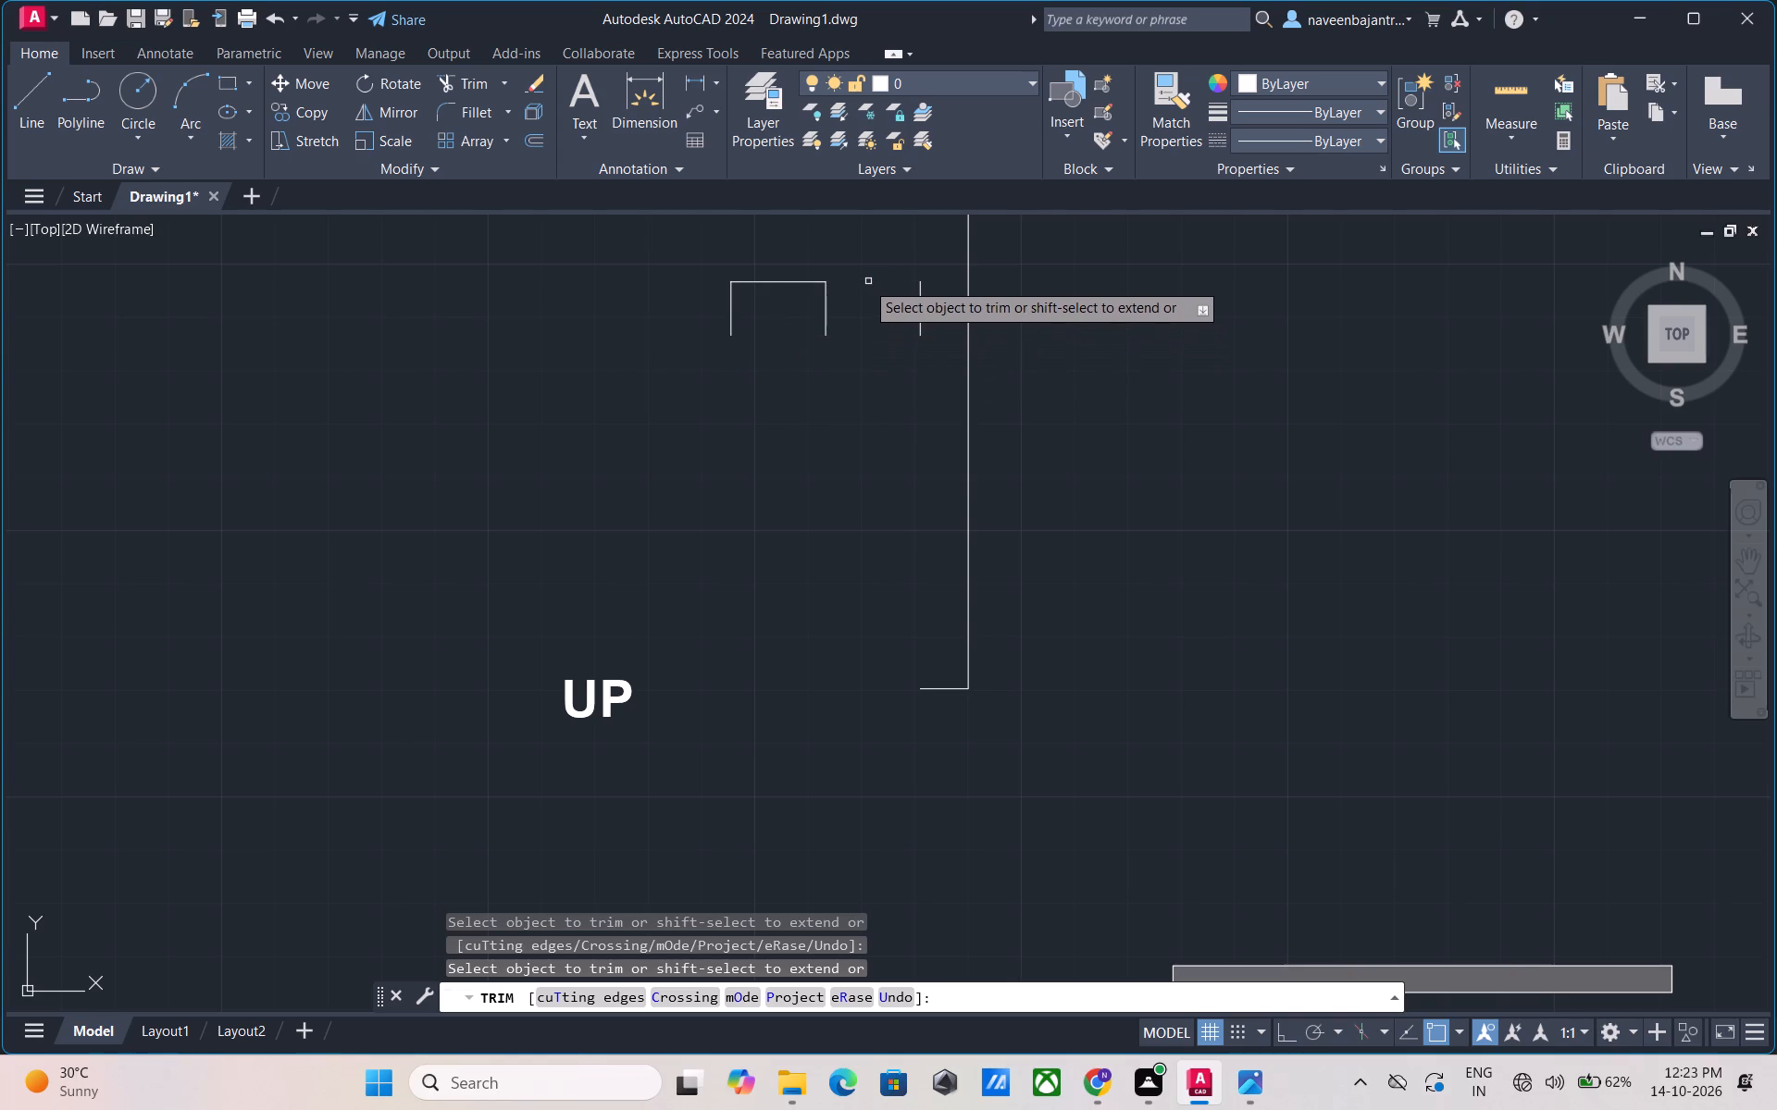
click(791, 281)
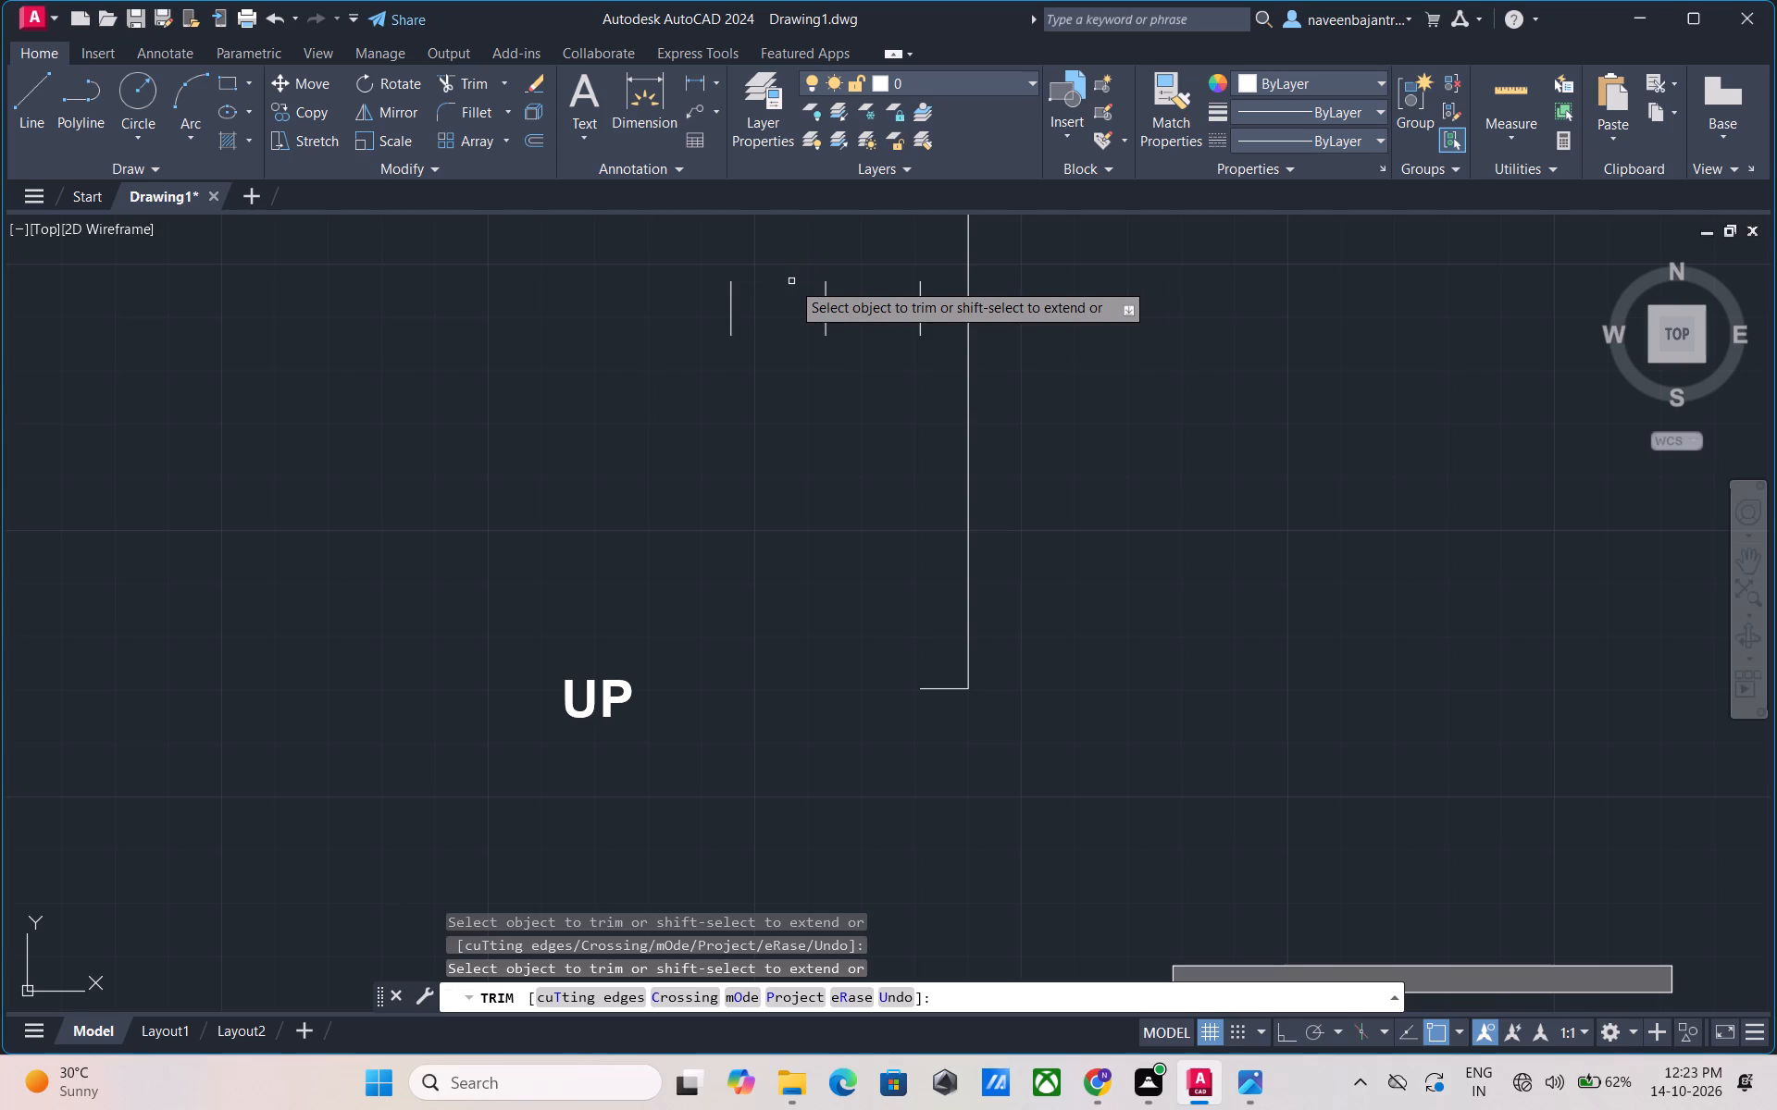
click(733, 317)
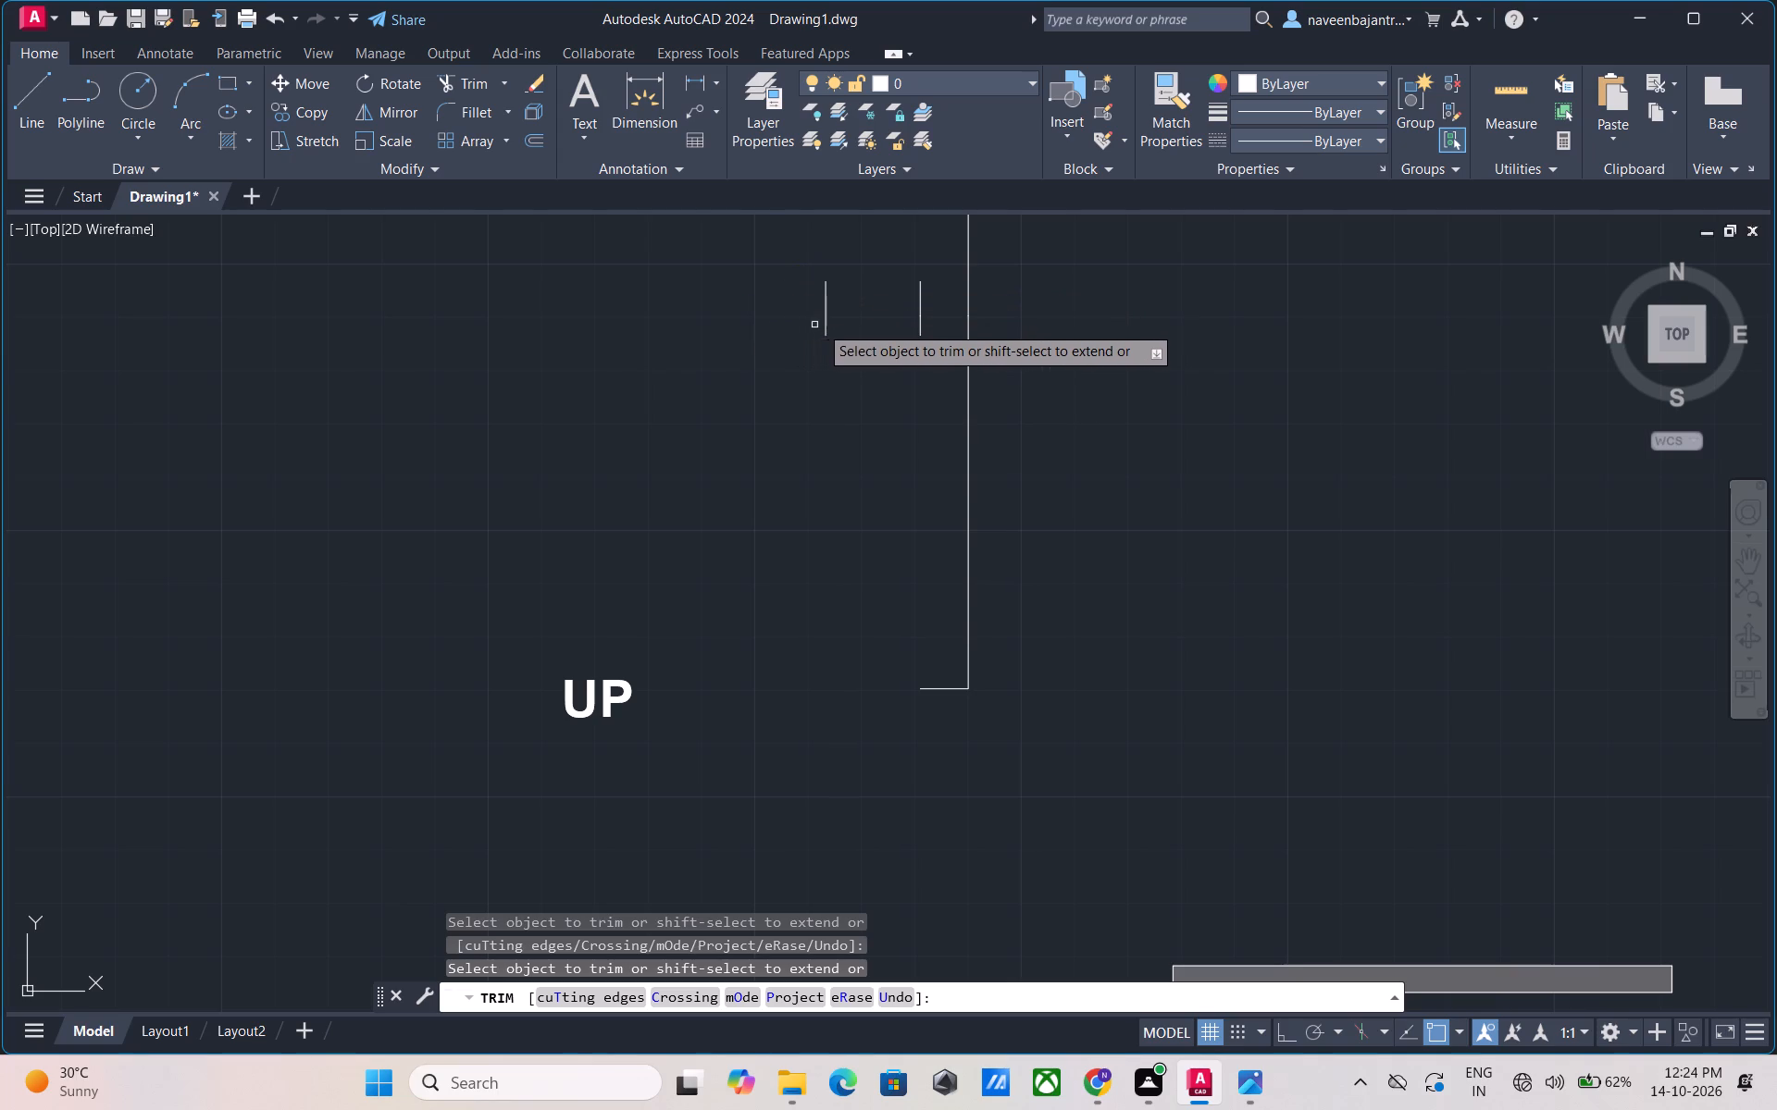
click(825, 323)
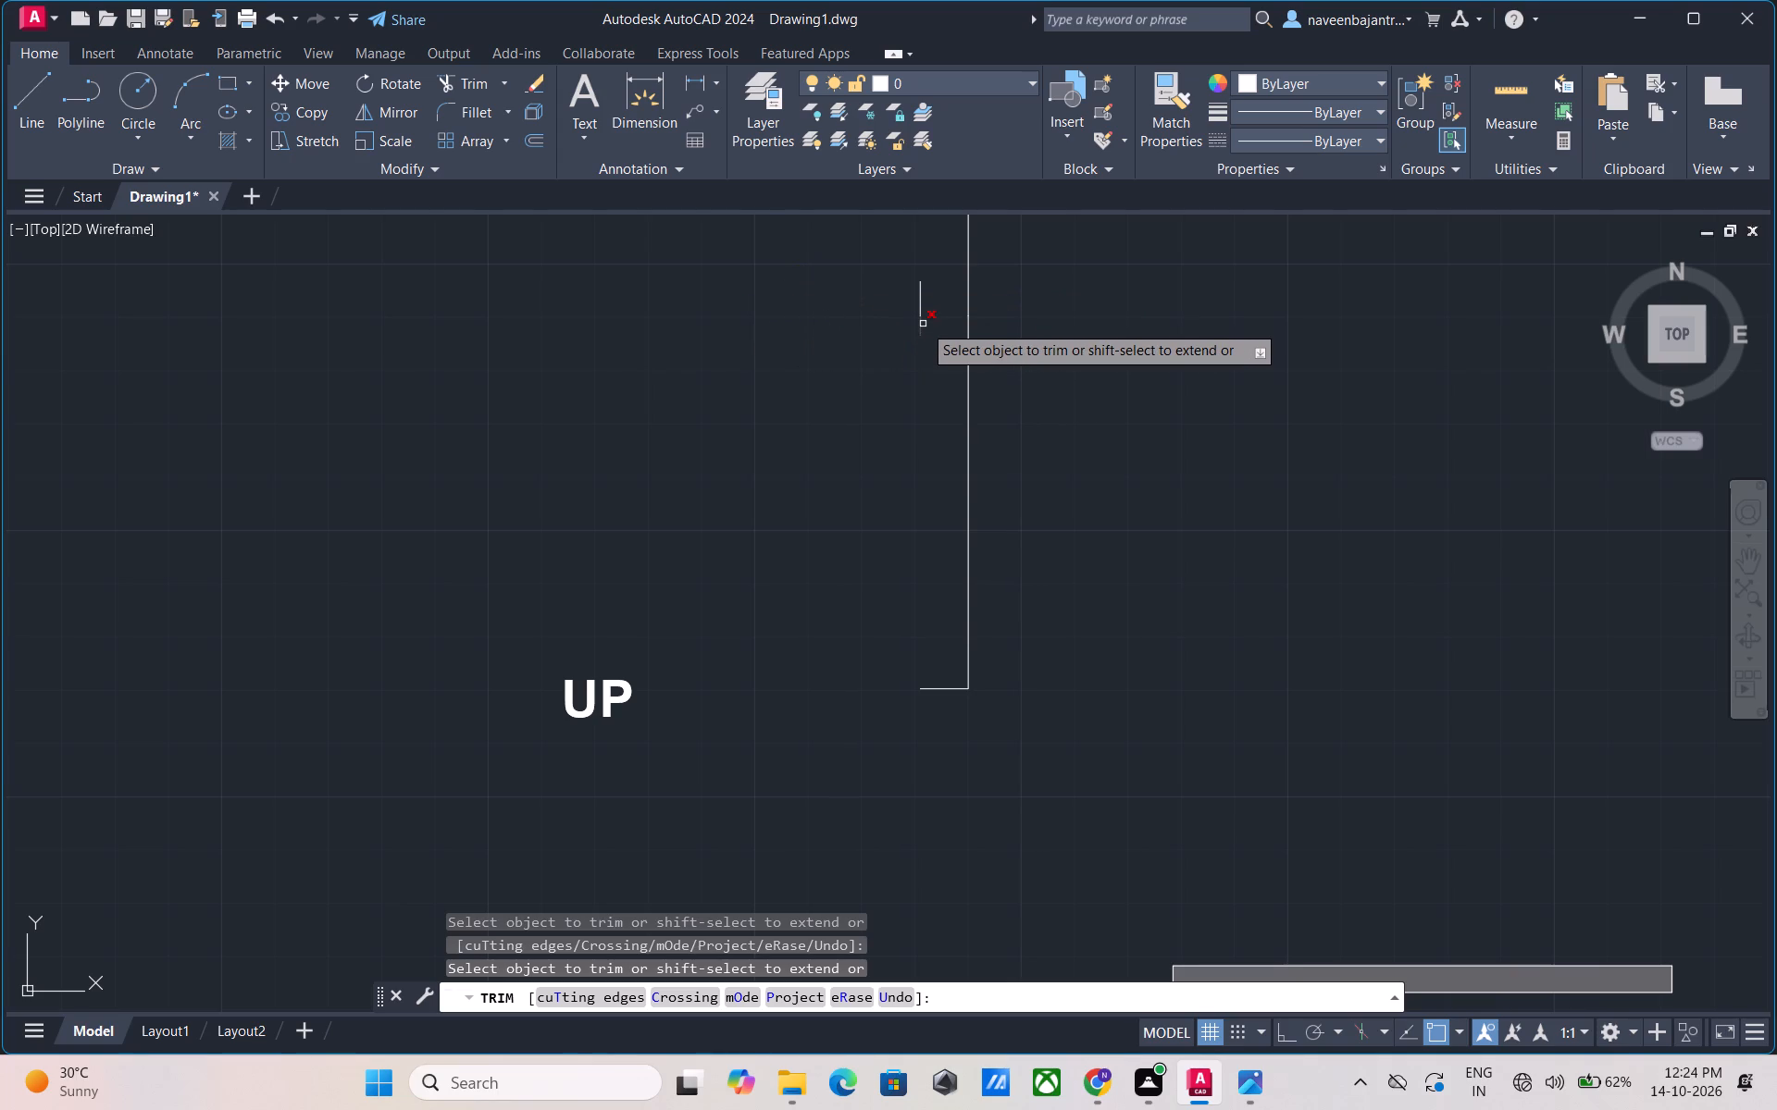
click(923, 324)
click(922, 313)
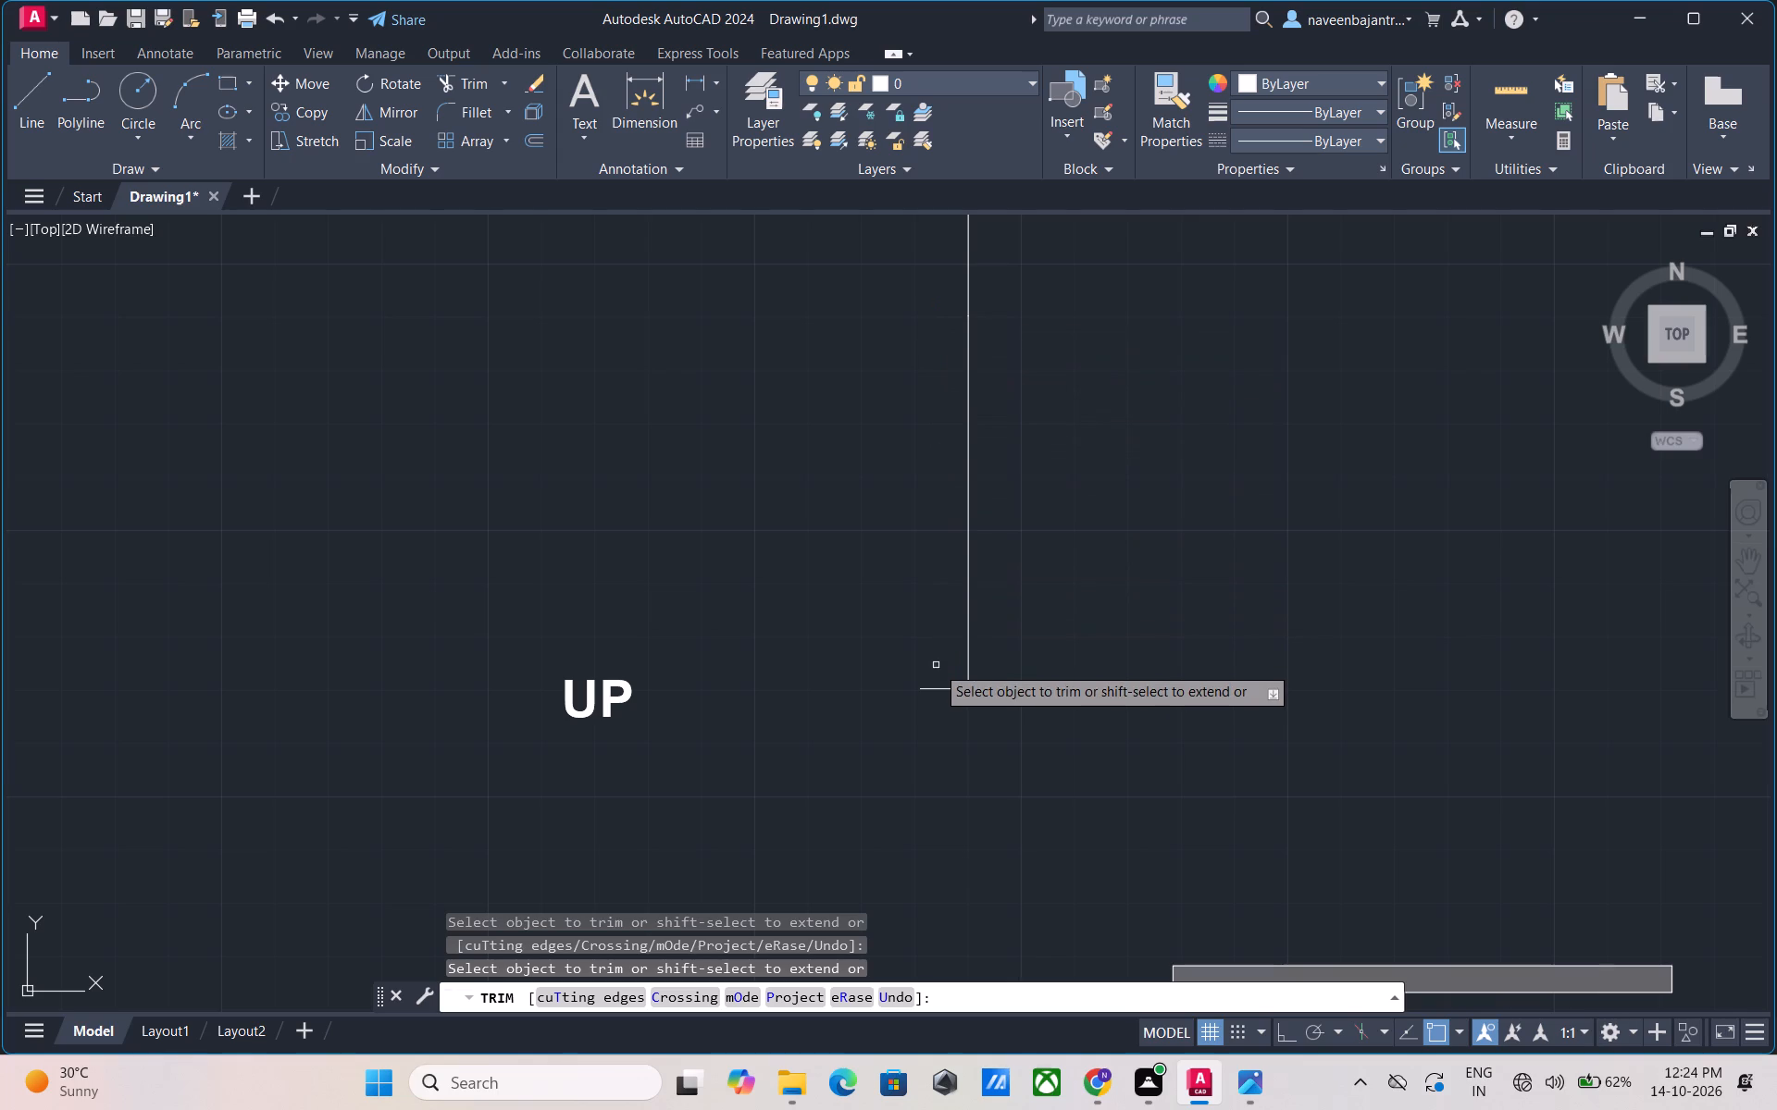
Trim away the short wall end line and the vertical wall line beside the former staircase.
click(938, 690)
scroll(938, 690, down, 4)
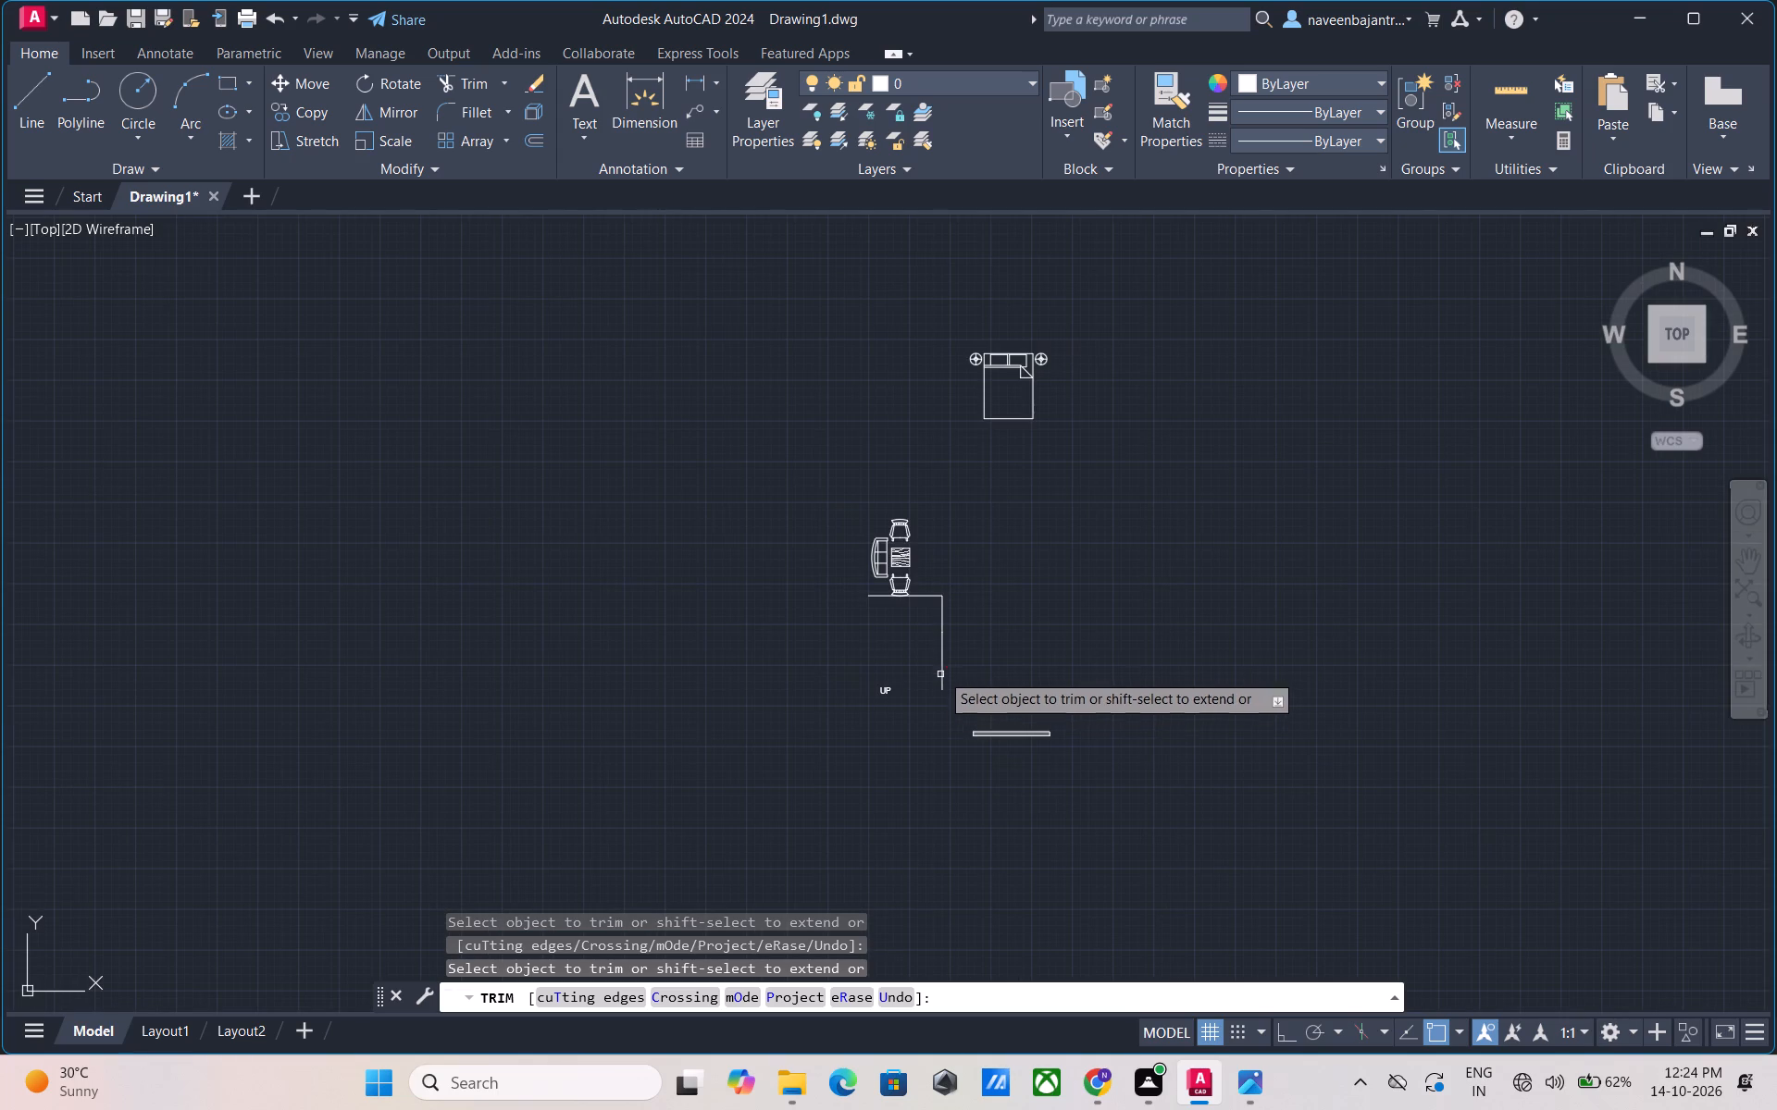
click(942, 660)
scroll(942, 617, up, 3)
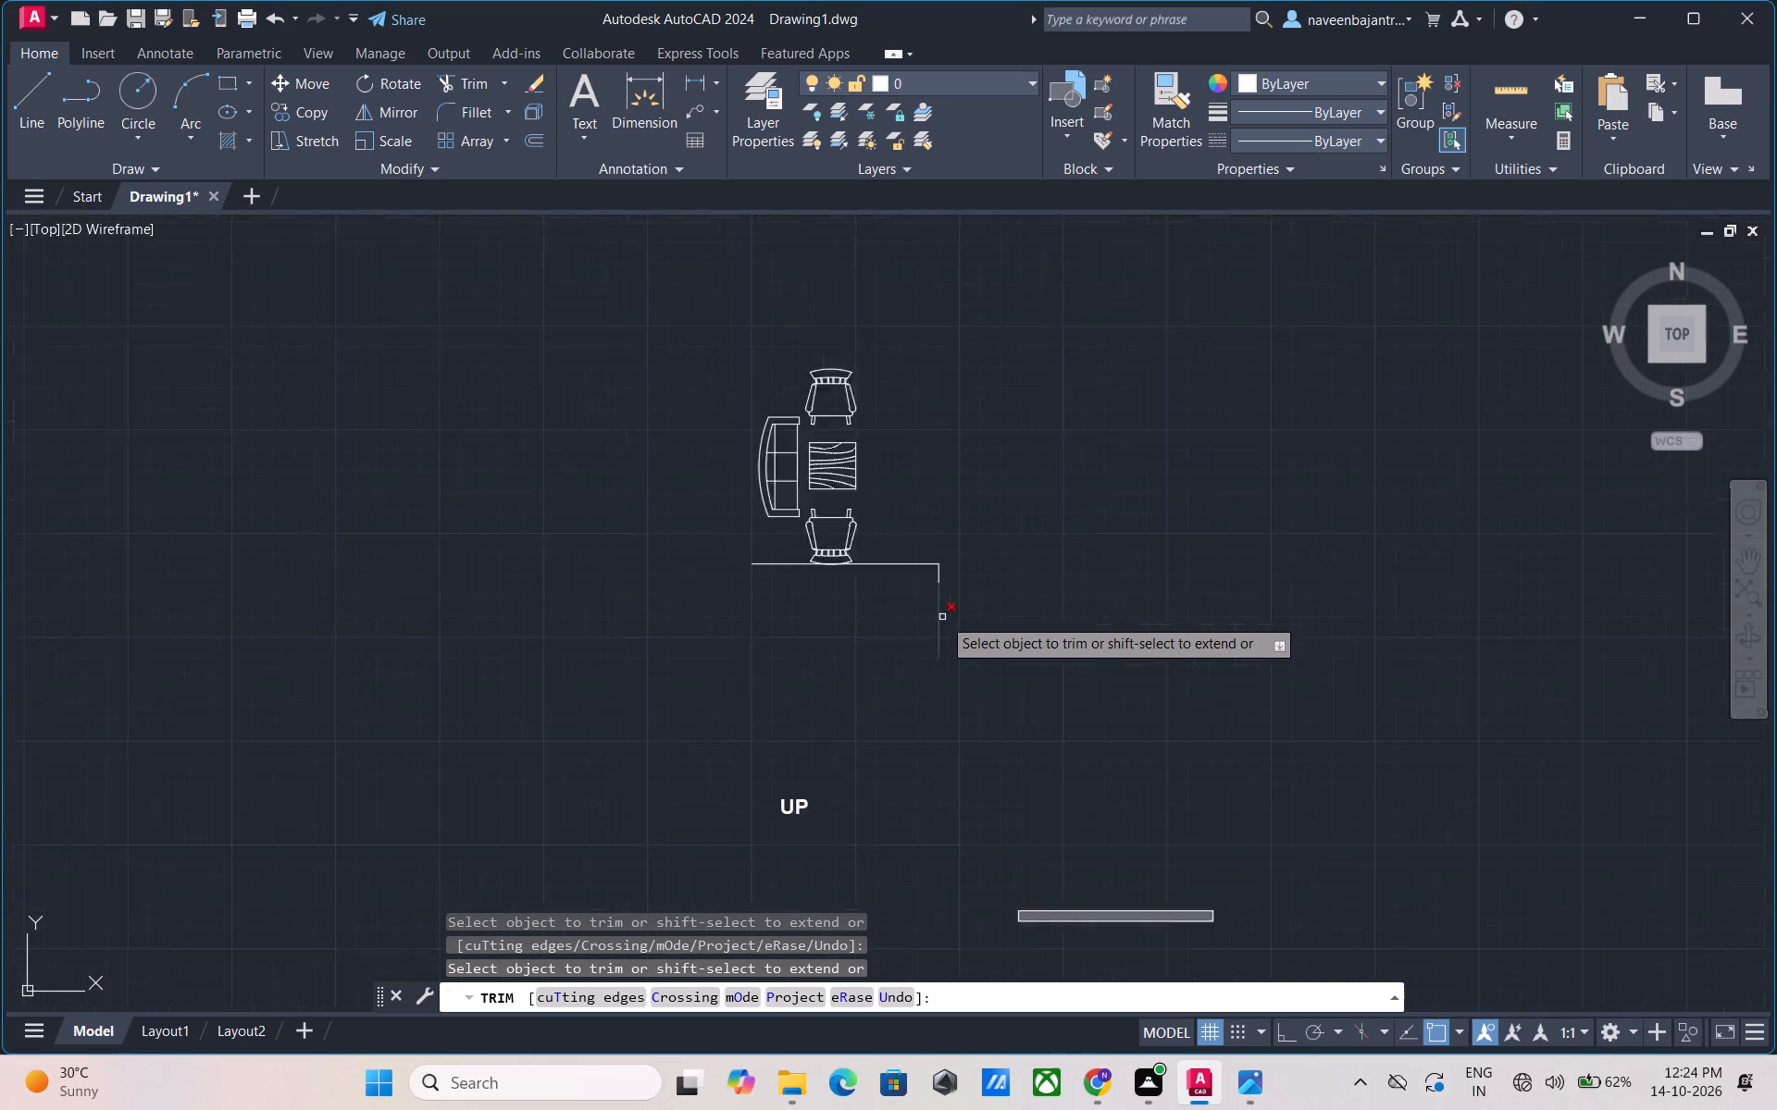
click(935, 612)
click(934, 558)
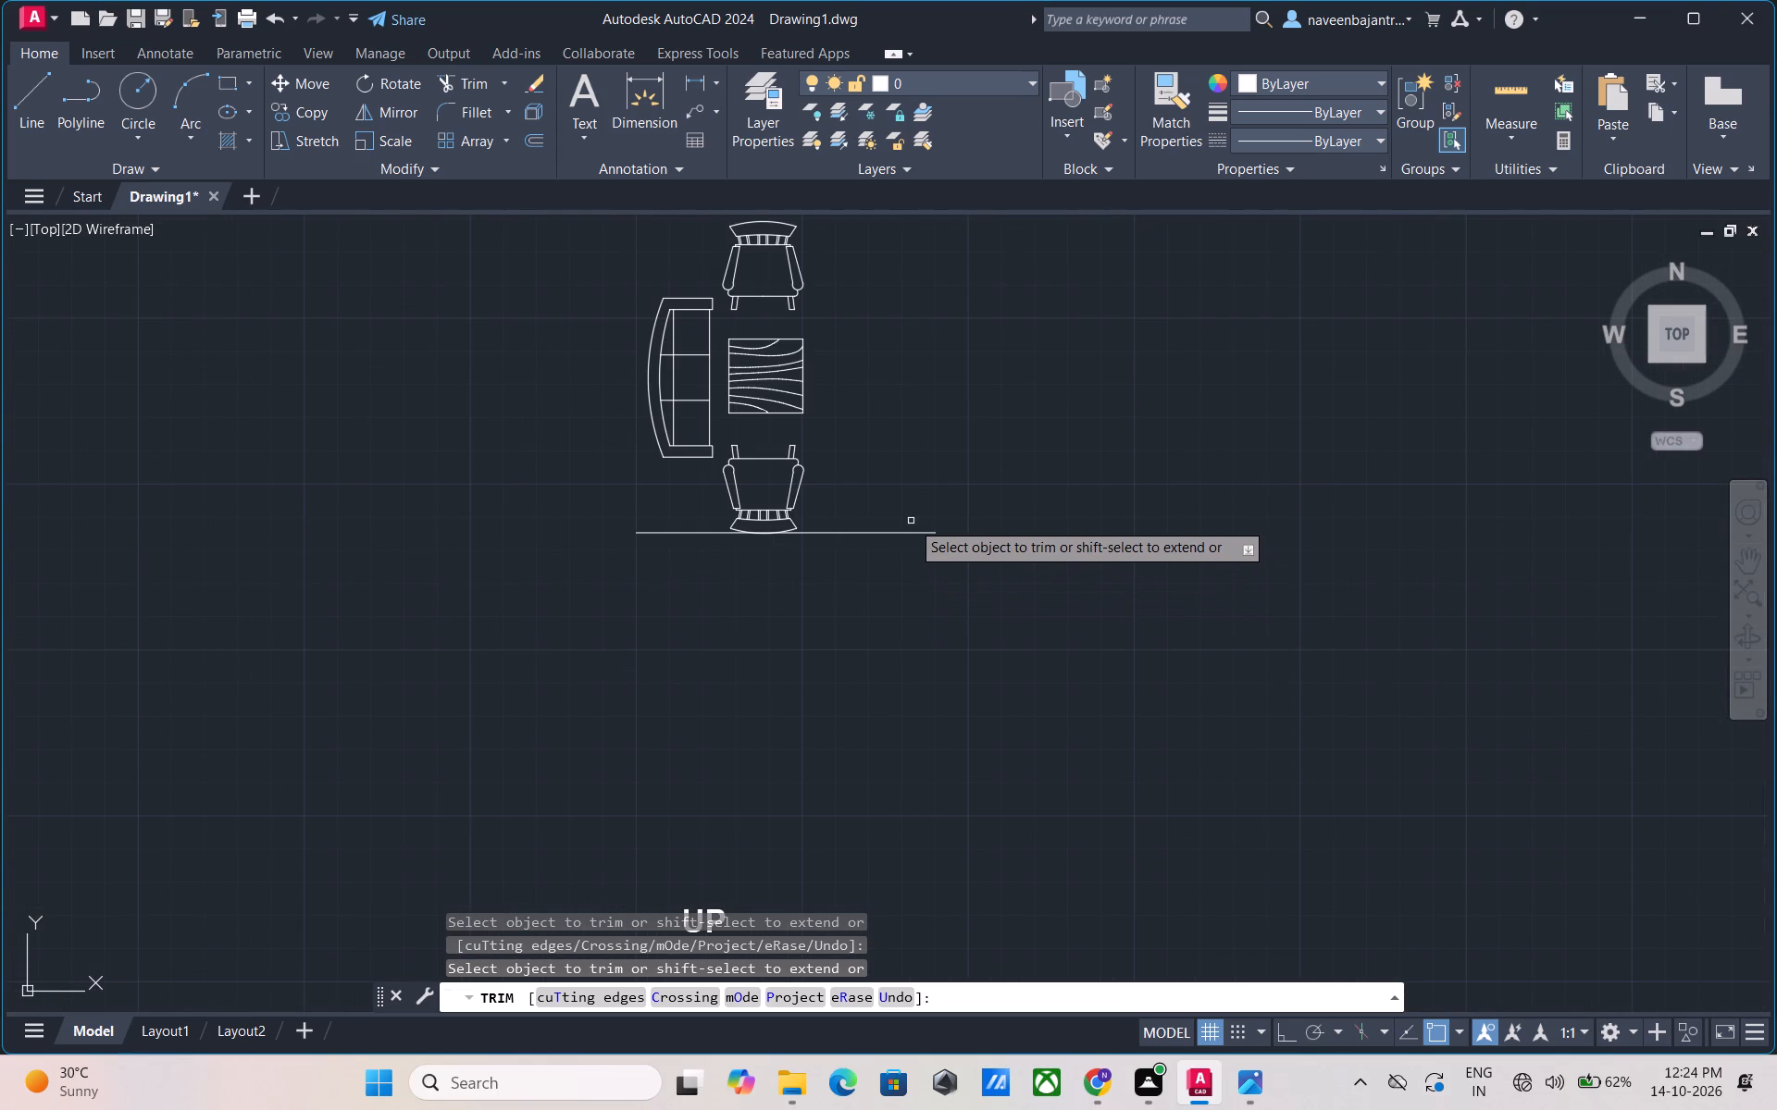
Trim away the horizontal wall line below the lower armchair, including the short piece left inside the chair's curved back.
click(905, 531)
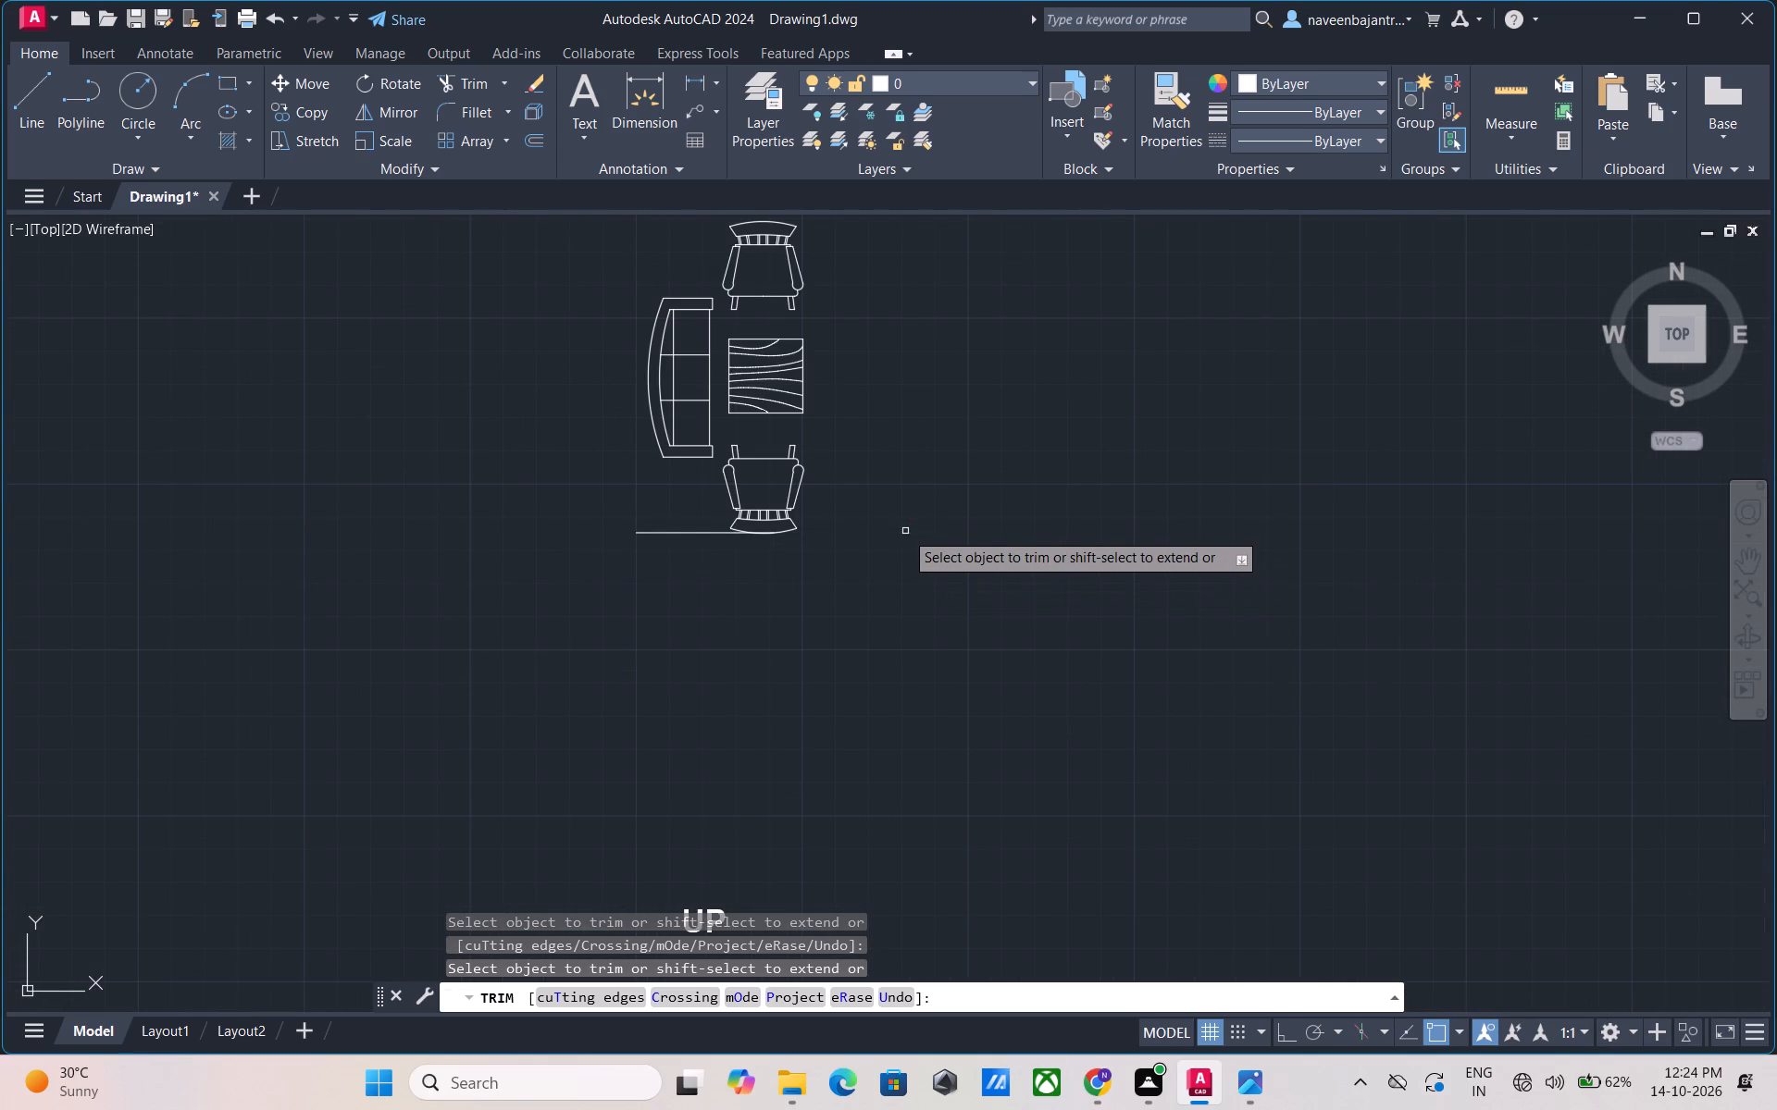
click(681, 531)
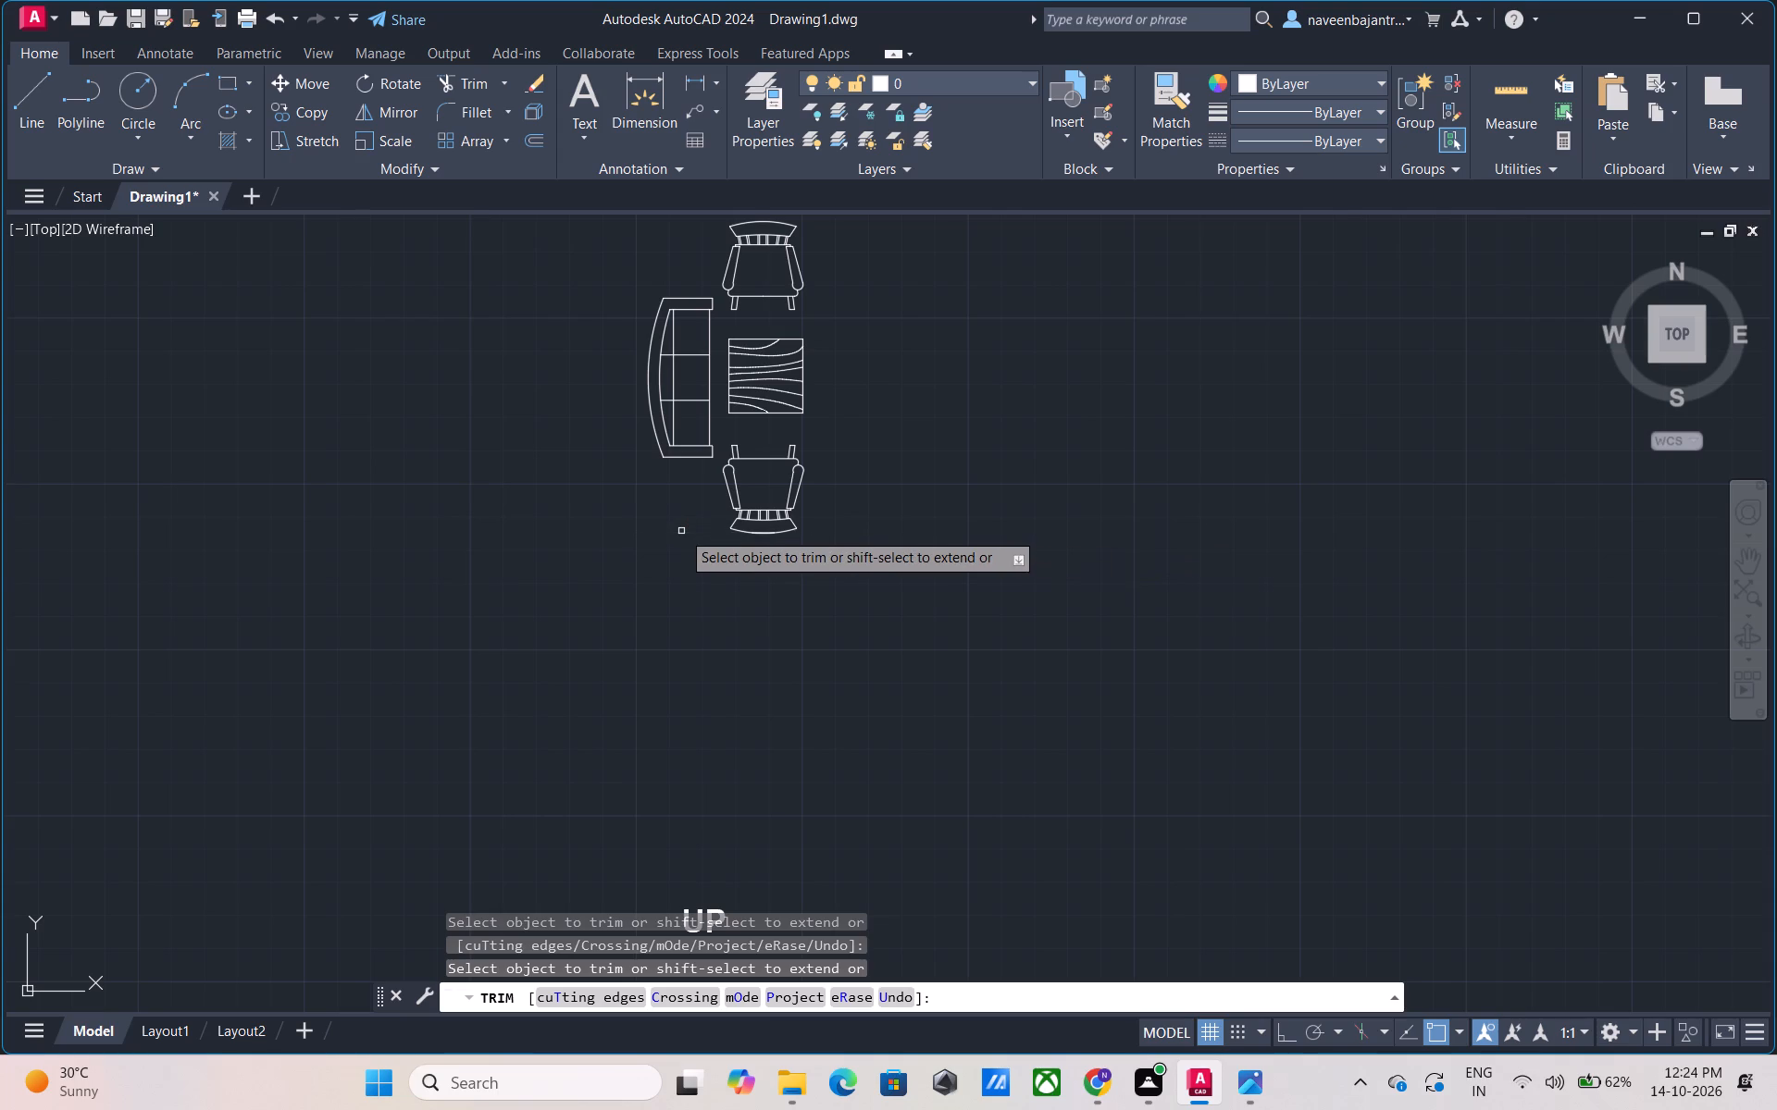
scroll(768, 534, up, 5)
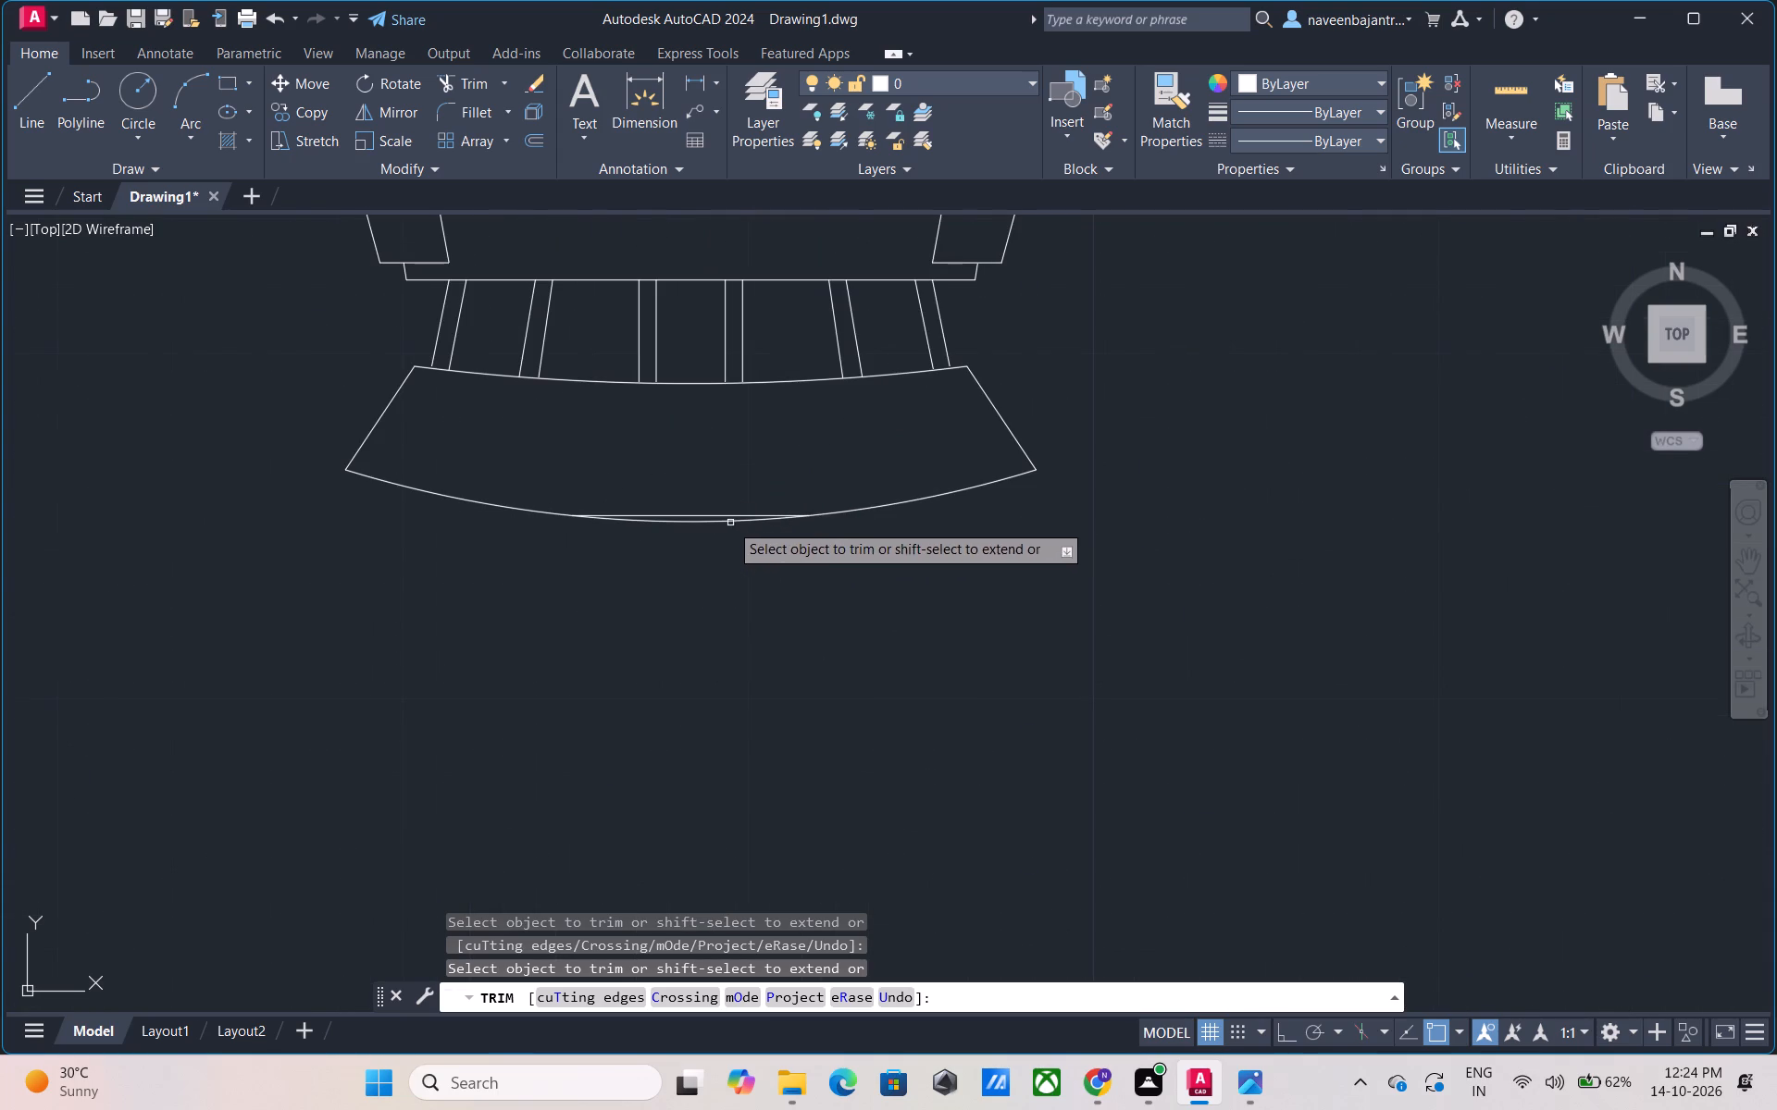
click(726, 517)
scroll(726, 517, down, 2)
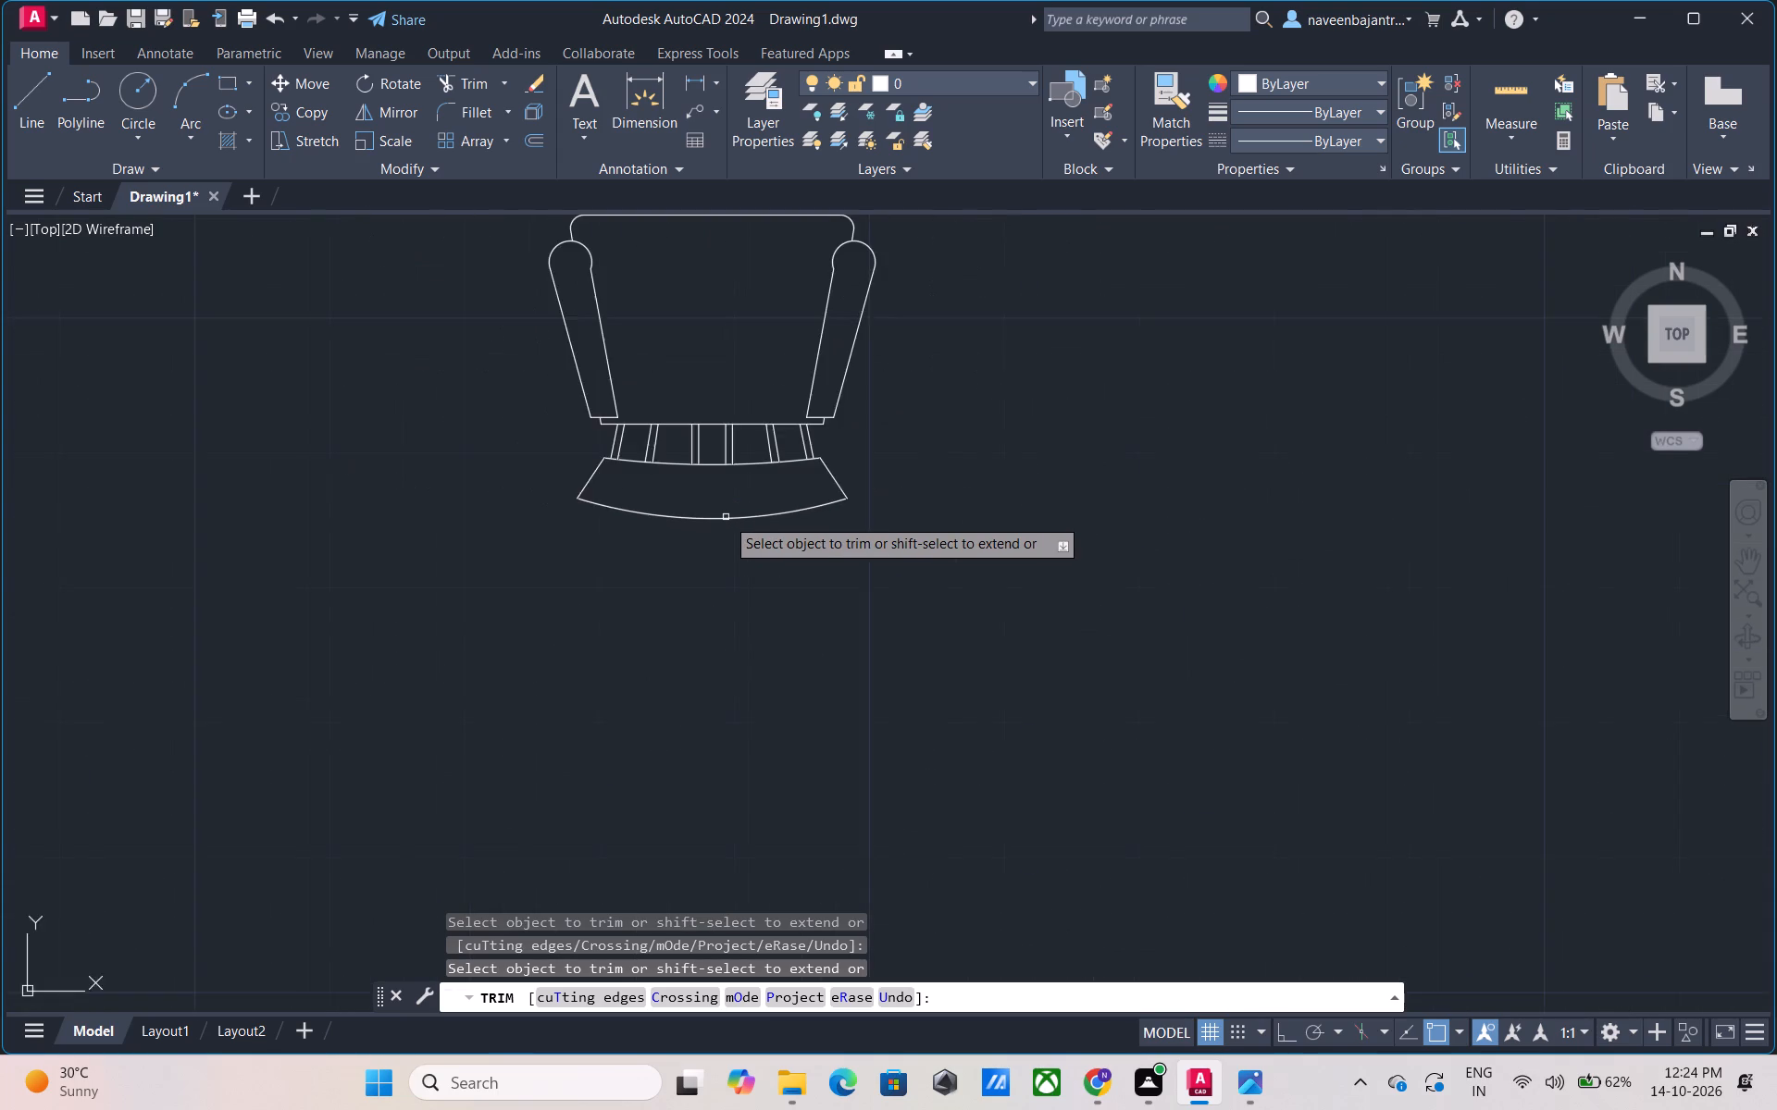
scroll(726, 517, down, 5)
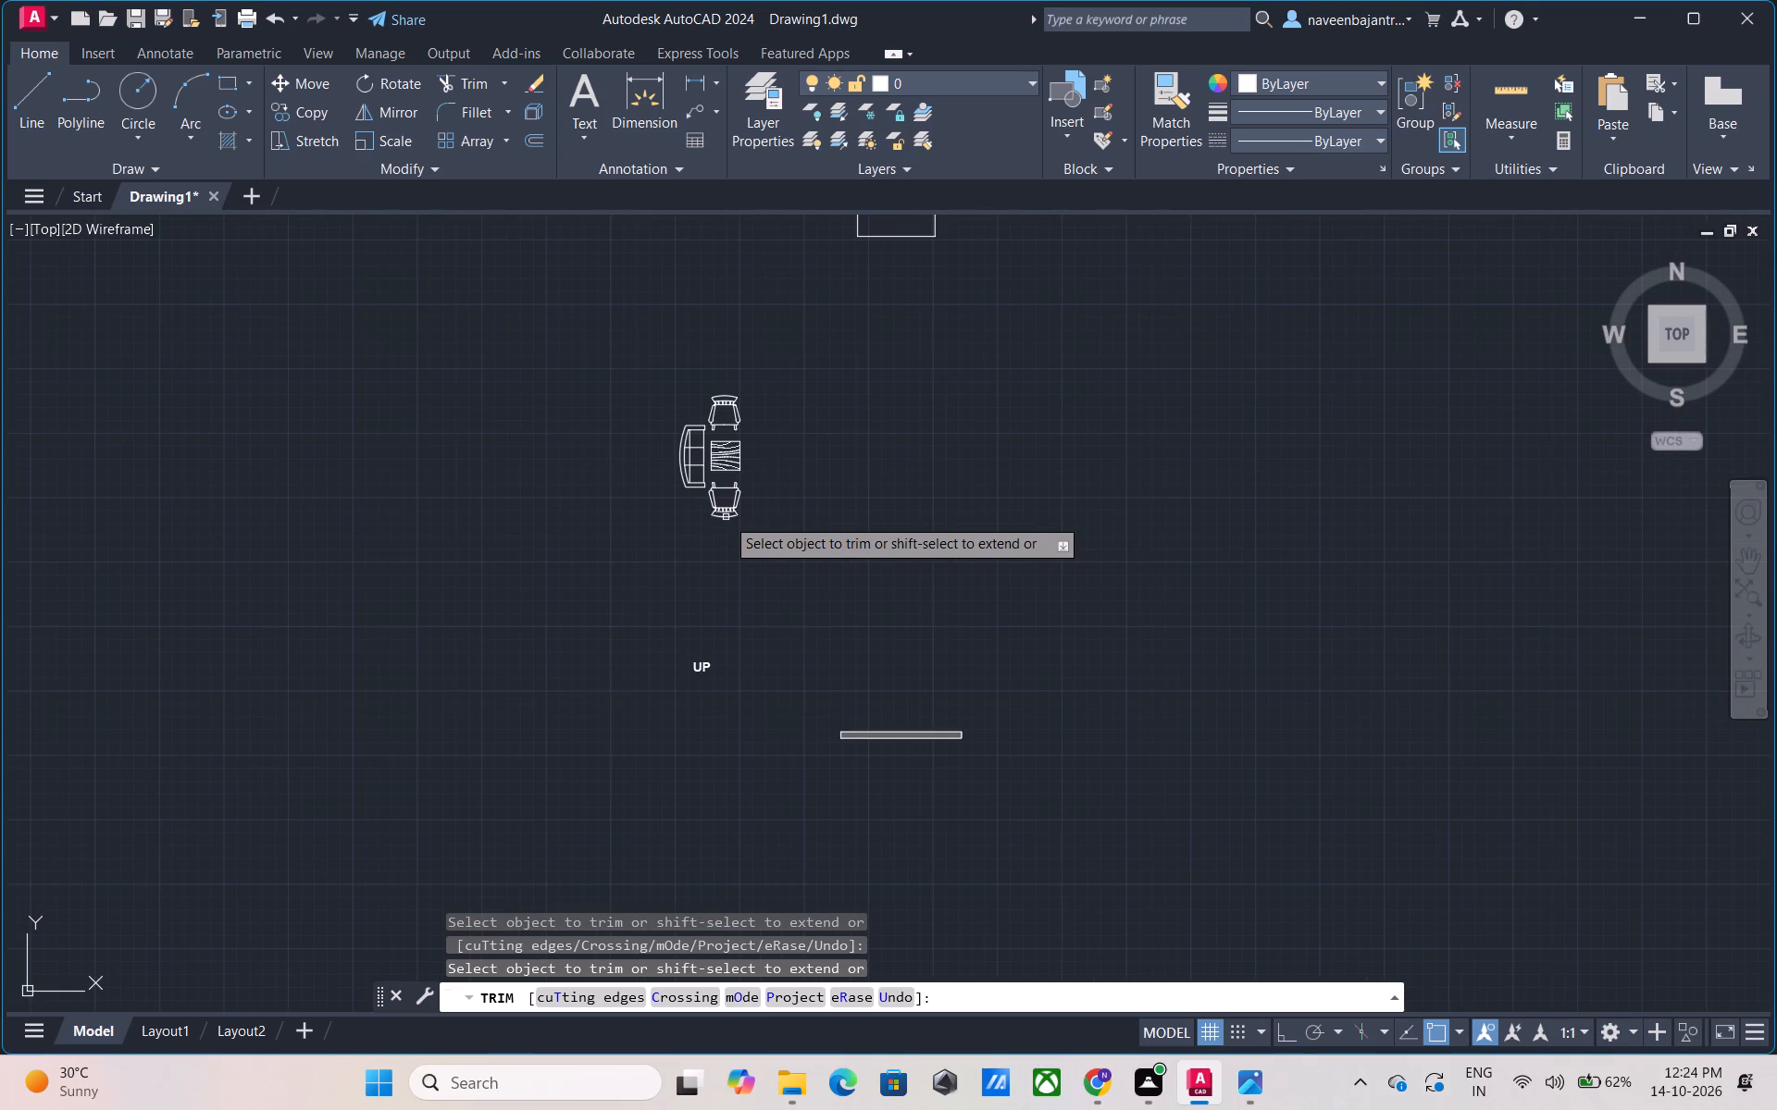
middle_drag(882, 374, 824, 570)
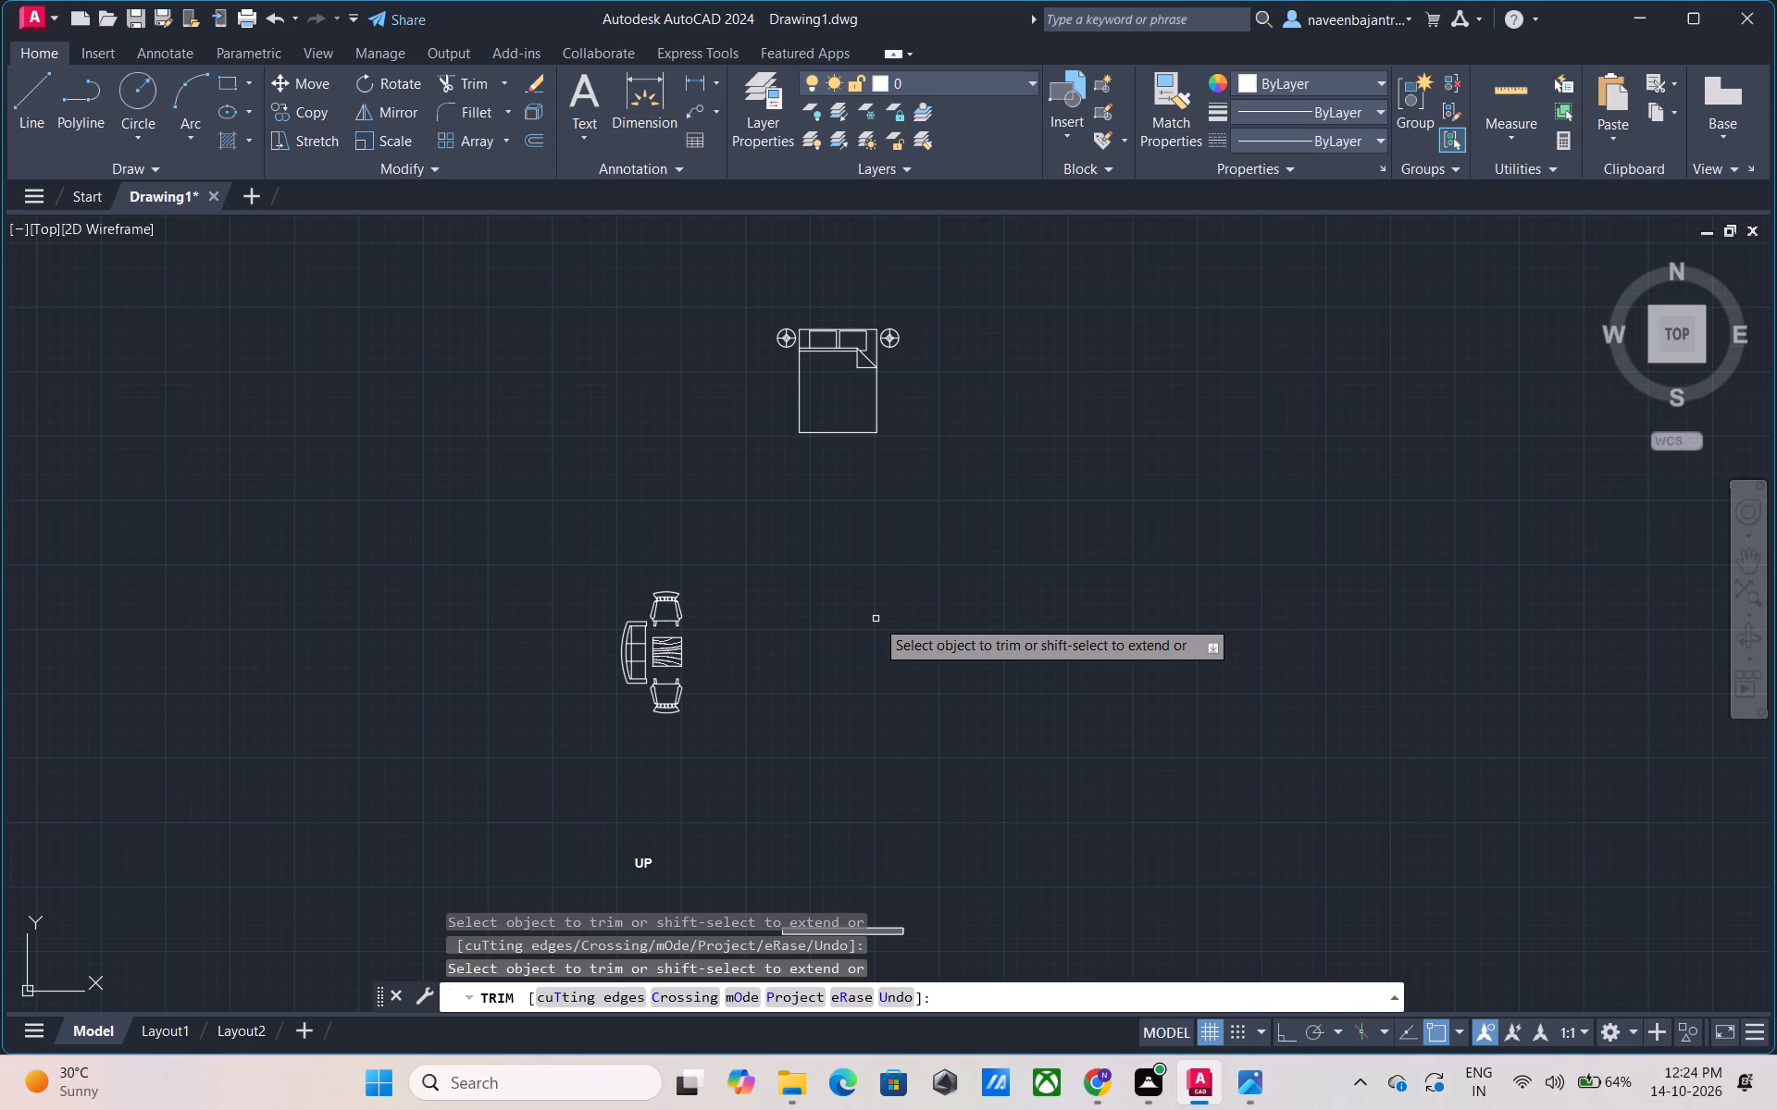
key(Escape)
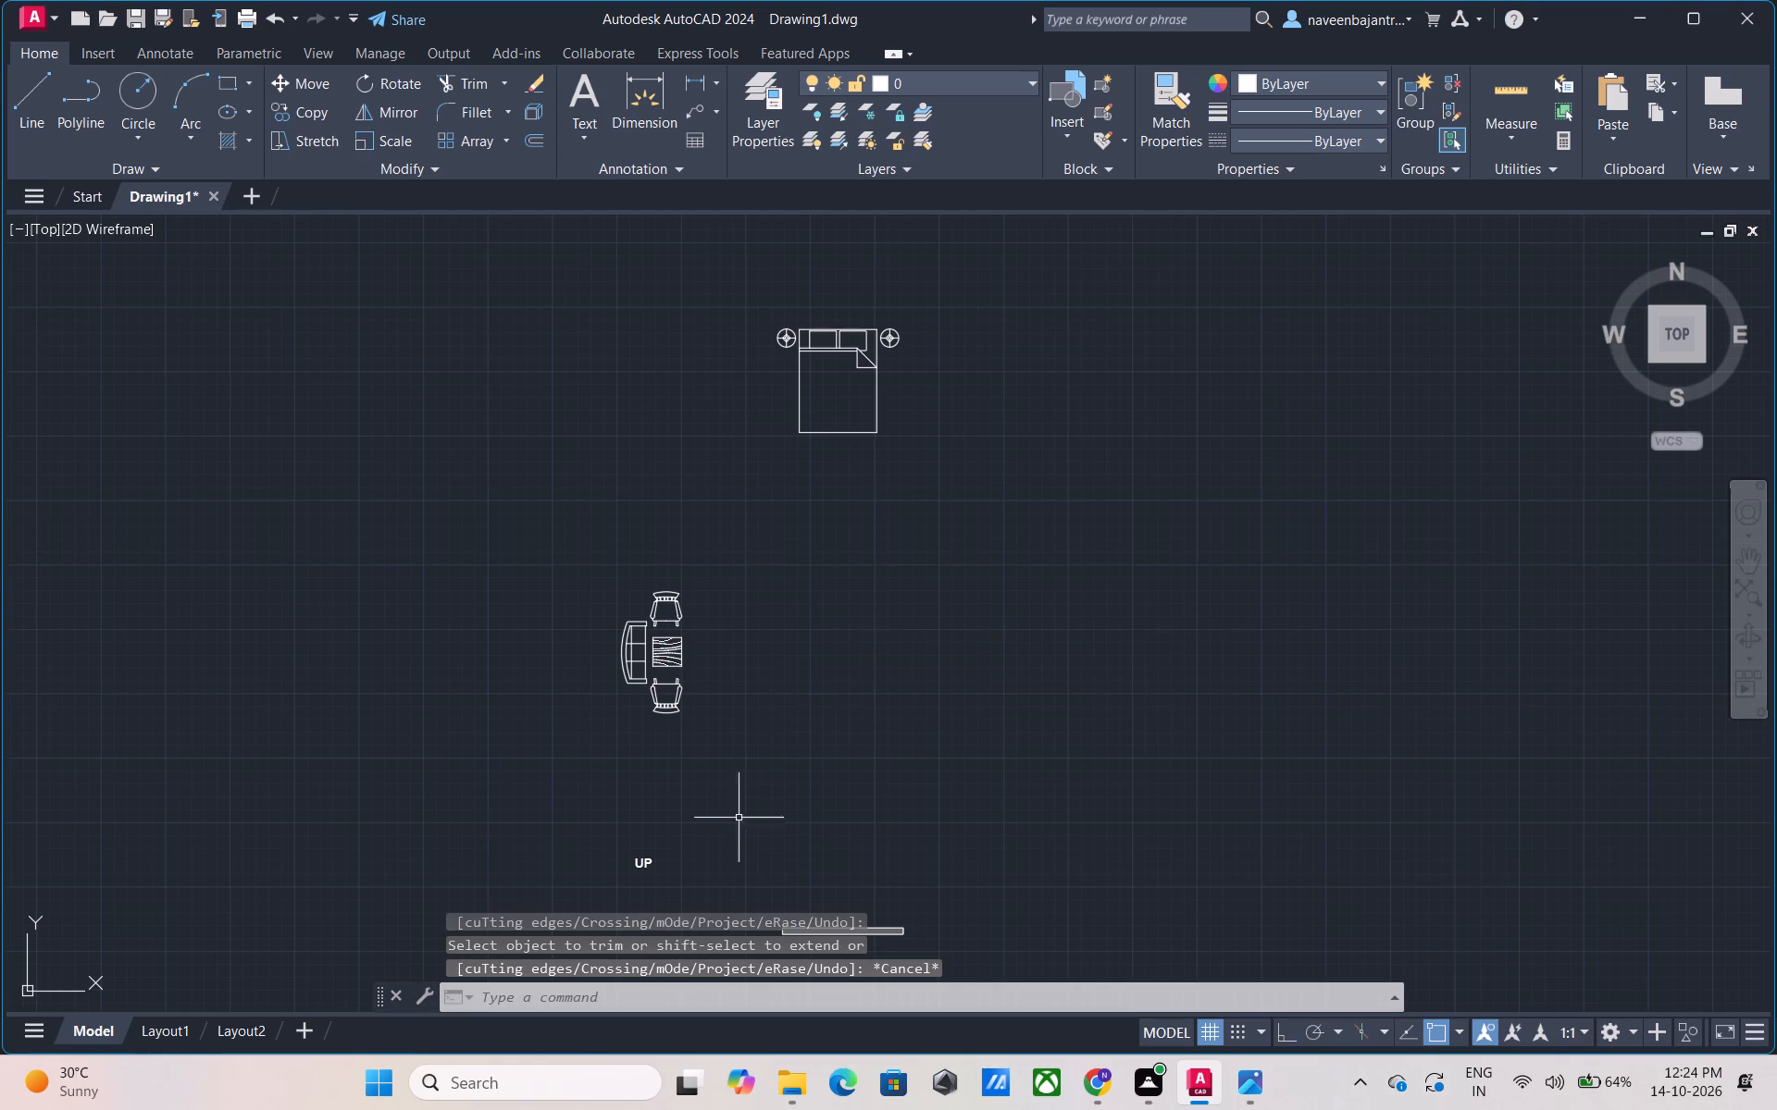
Delete the UP stair label and the hatch fill inside the thin horizontal rectangle below the furniture.
click(649, 863)
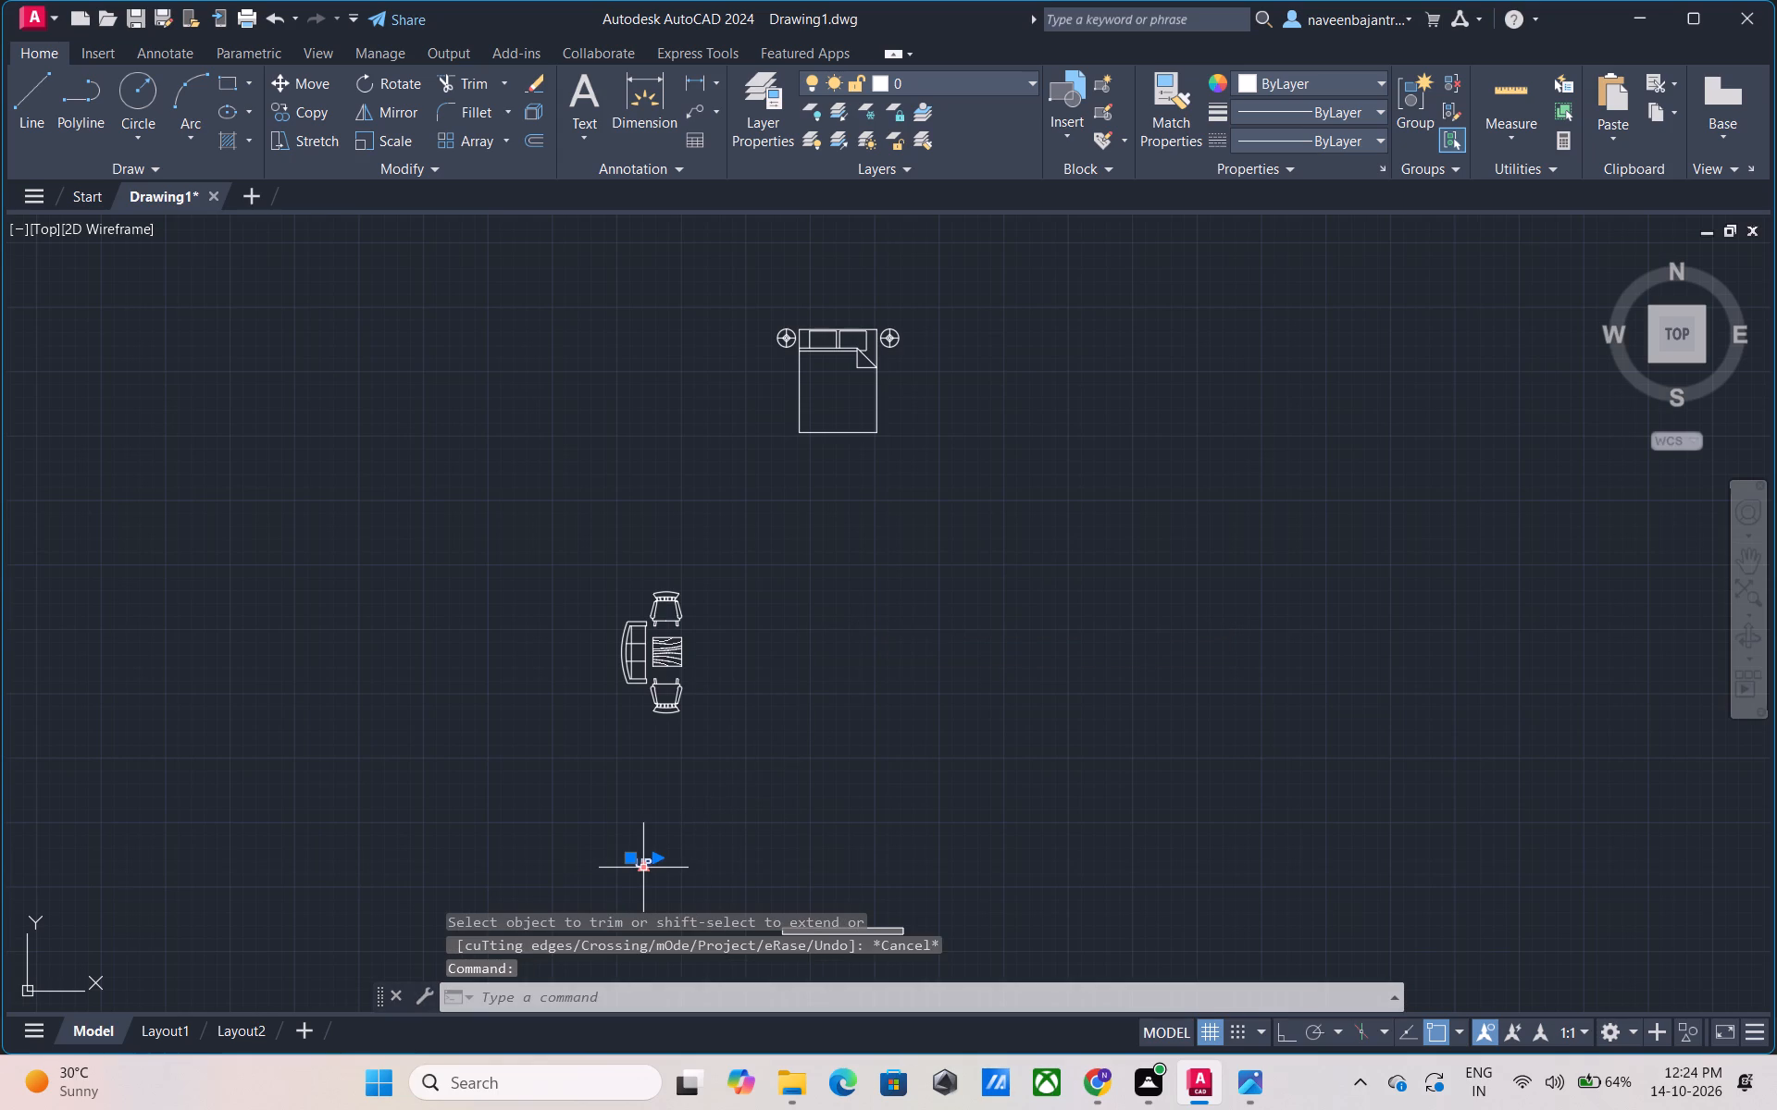
key(Delete)
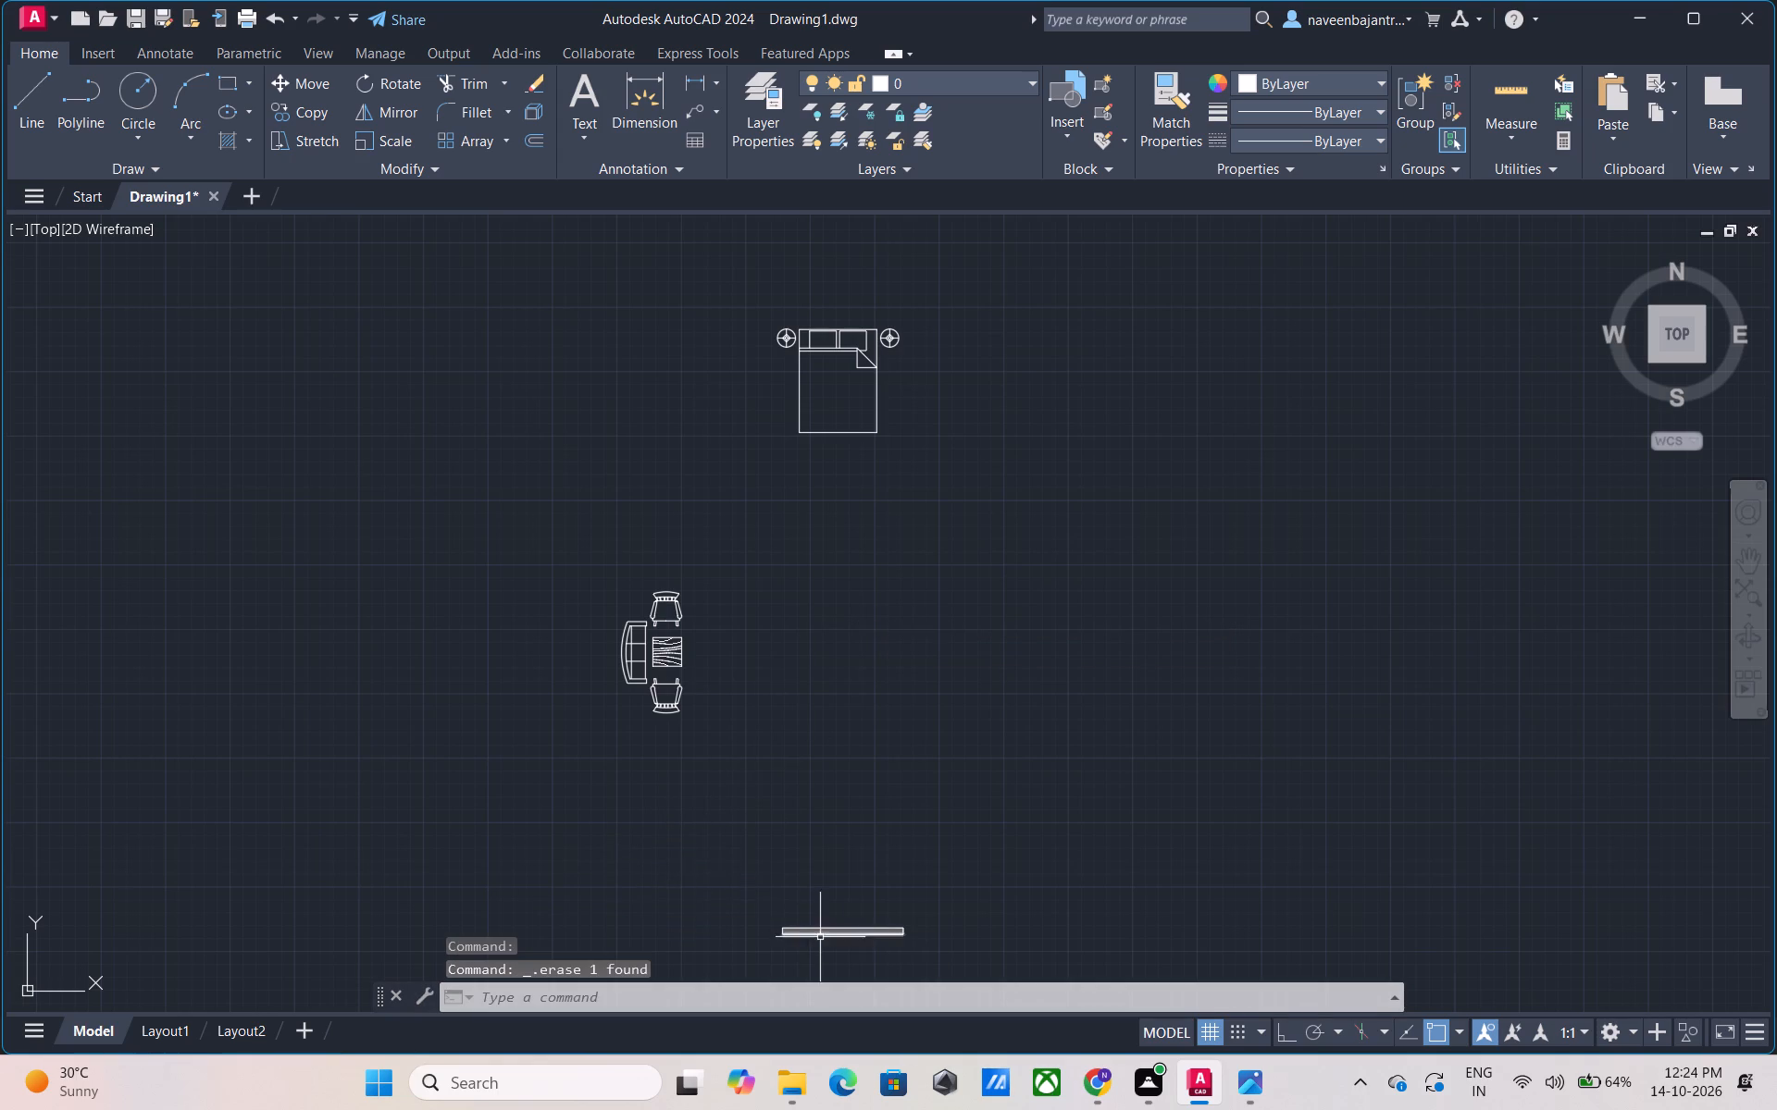
scroll(820, 938, up, 3)
click(839, 907)
key(Delete)
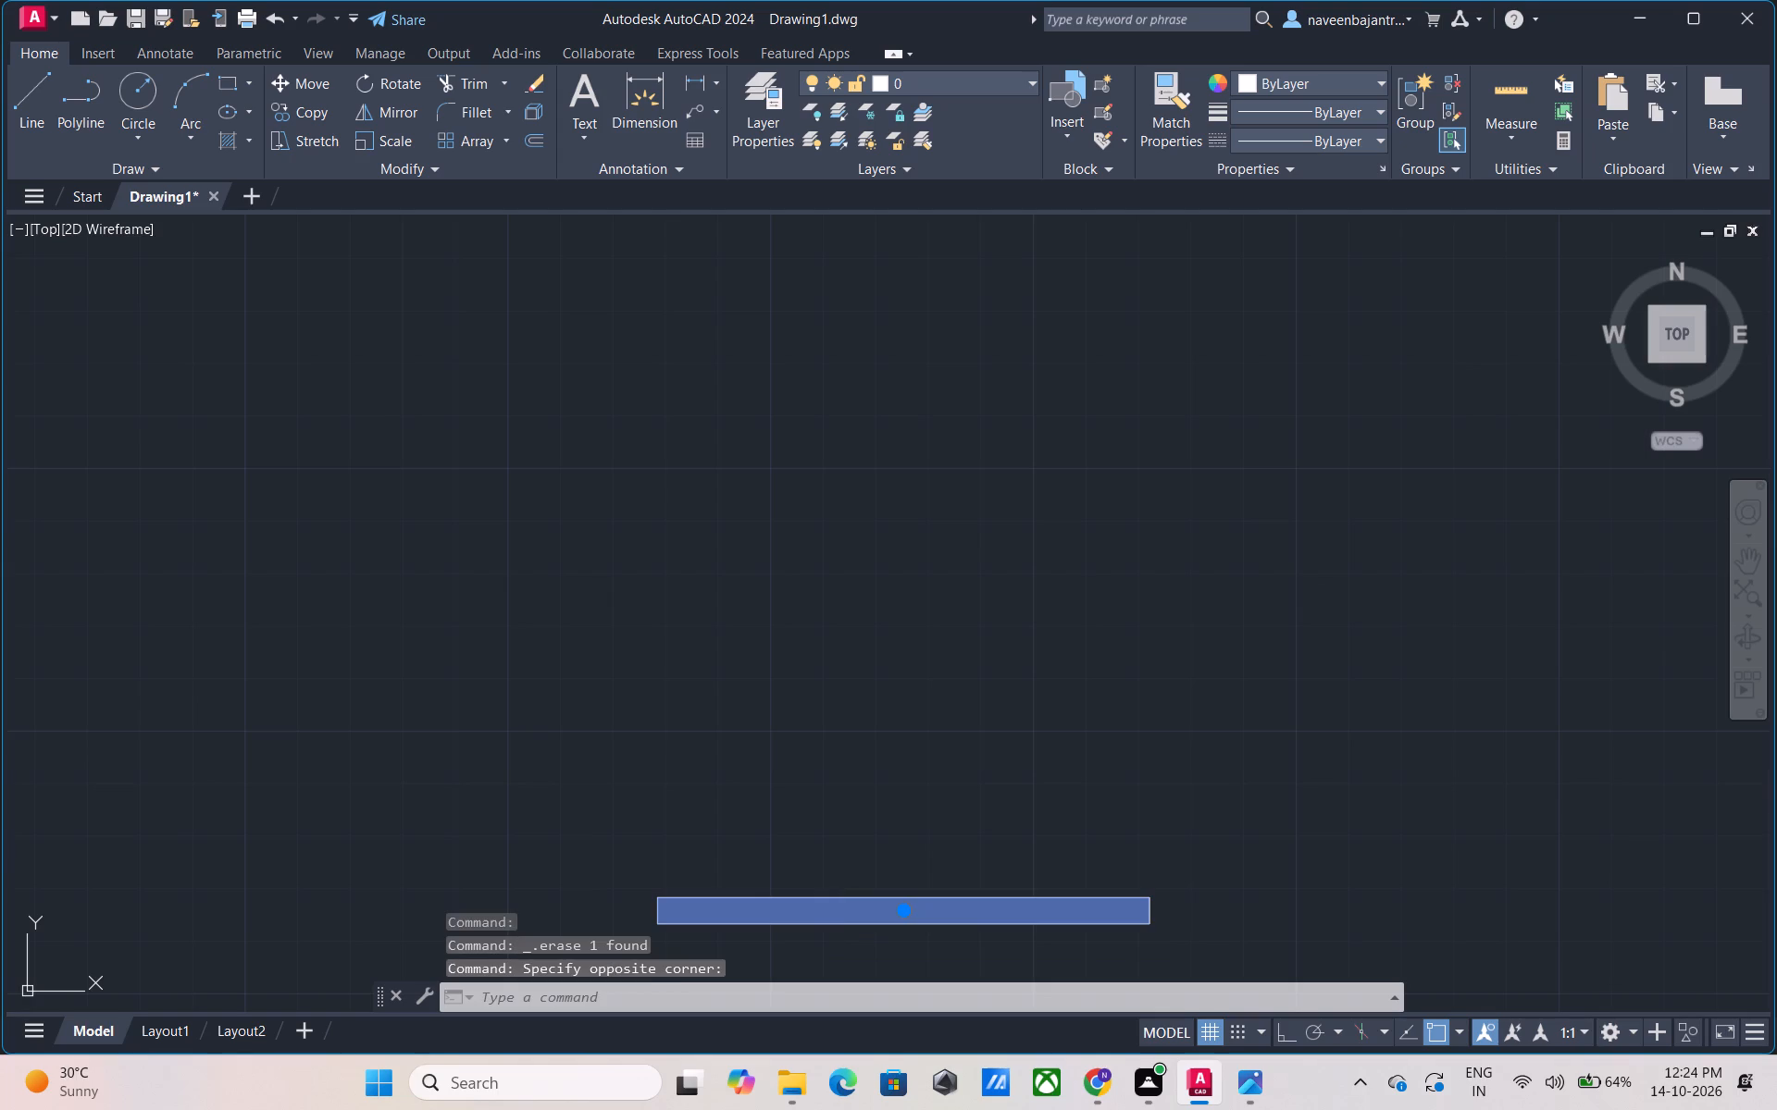
Delete the double bed and the round bedside symbols on both sides of it.
scroll(839, 907, down, 3)
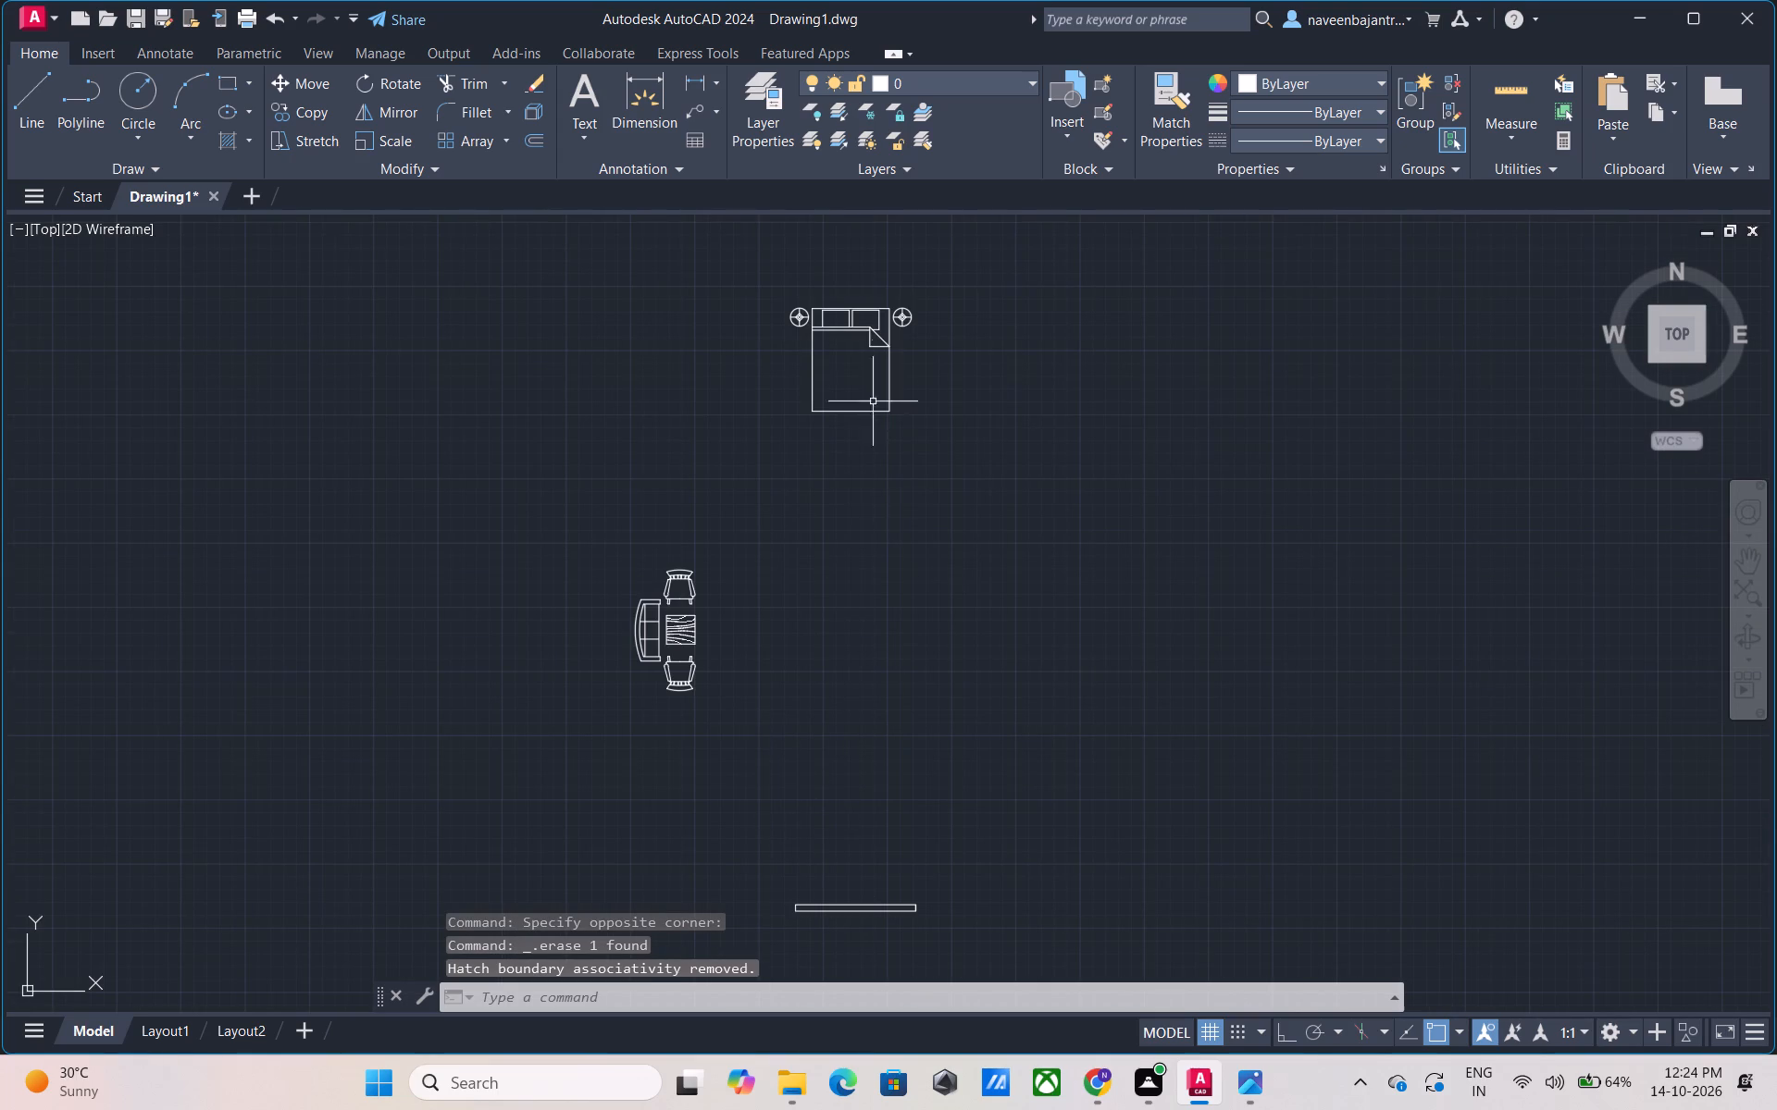
click(901, 319)
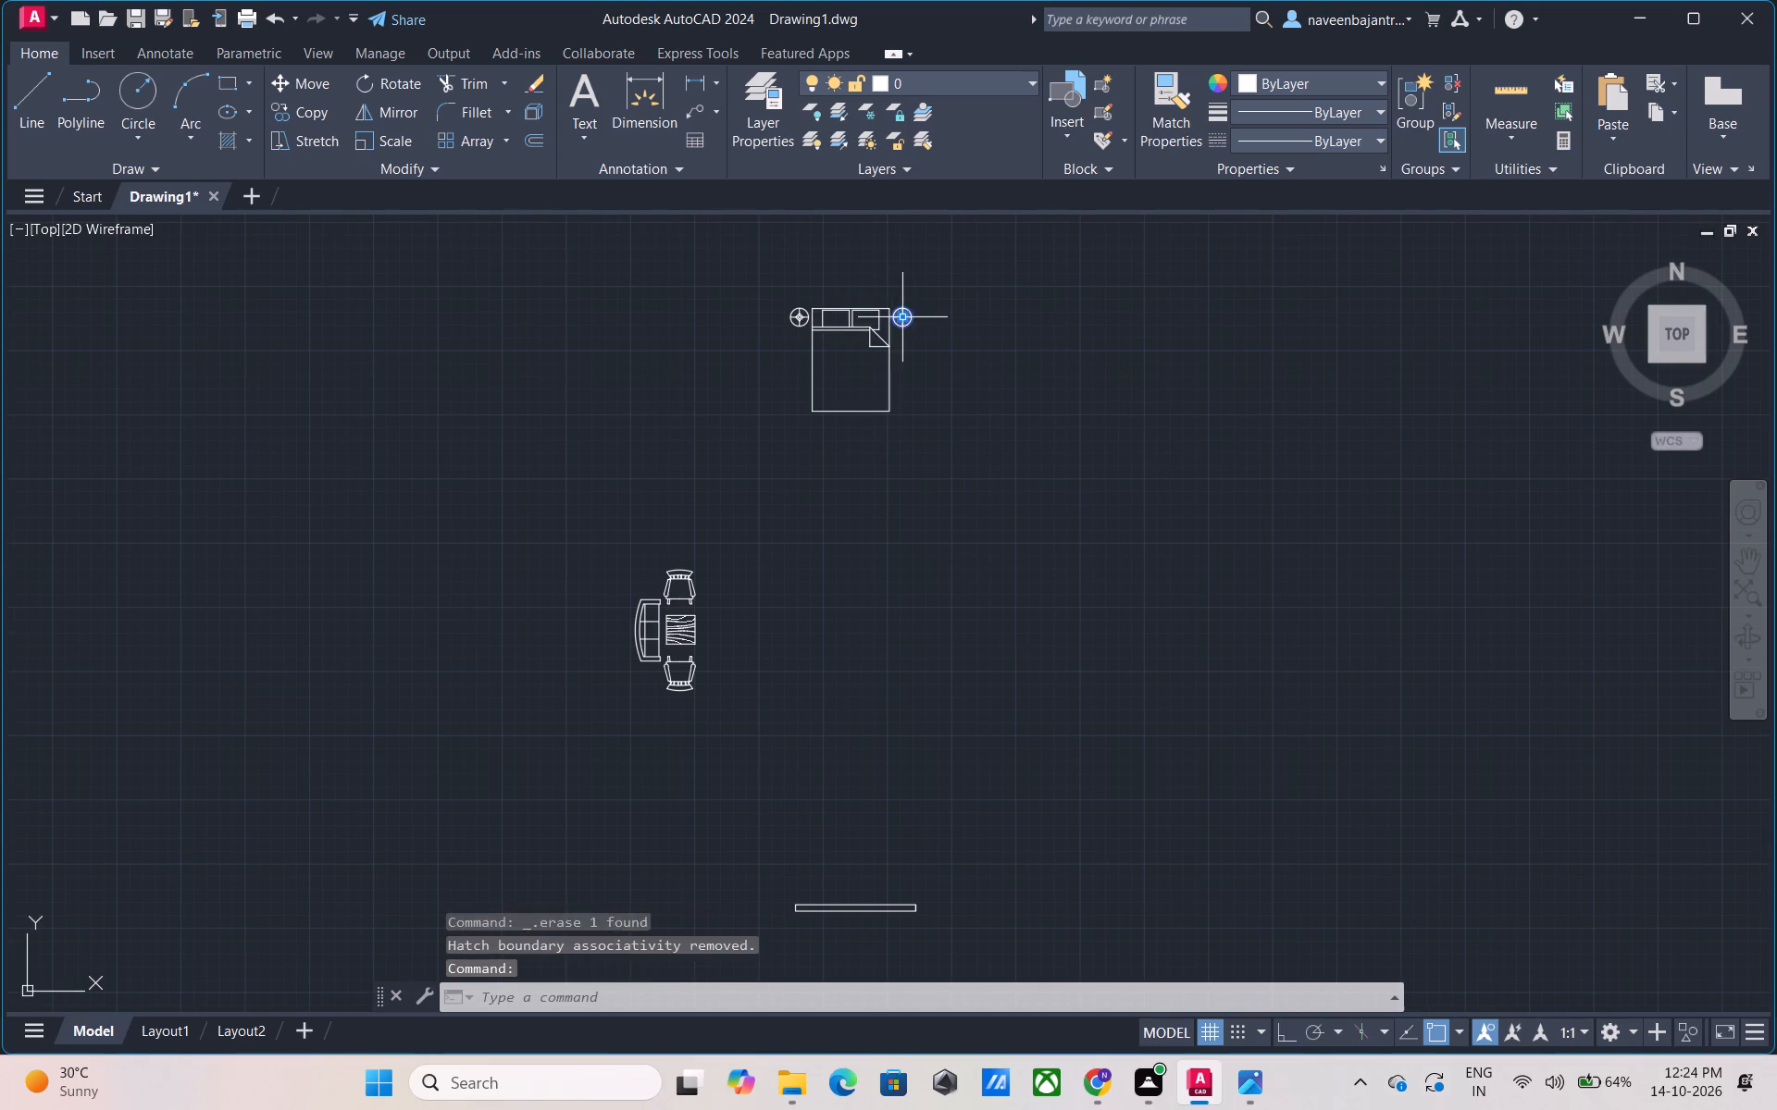
key(Delete)
click(862, 312)
key(Delete)
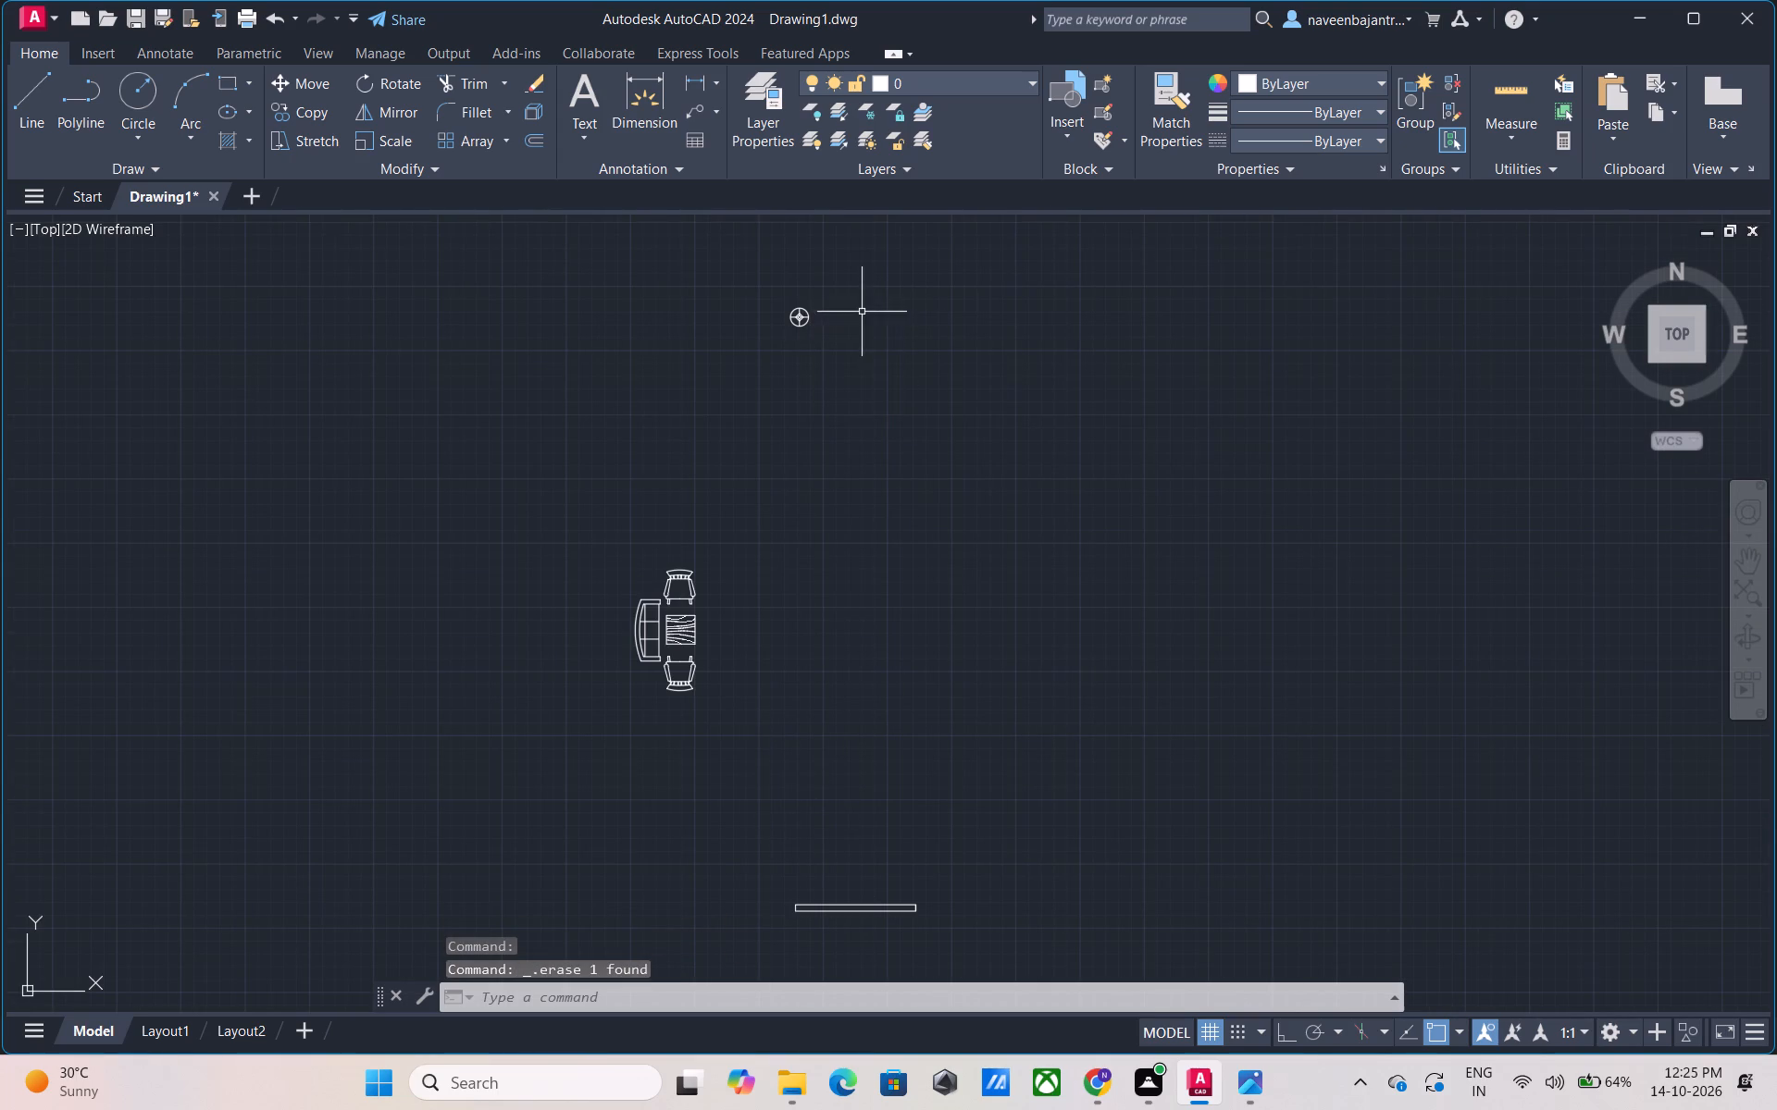
click(795, 311)
key(Delete)
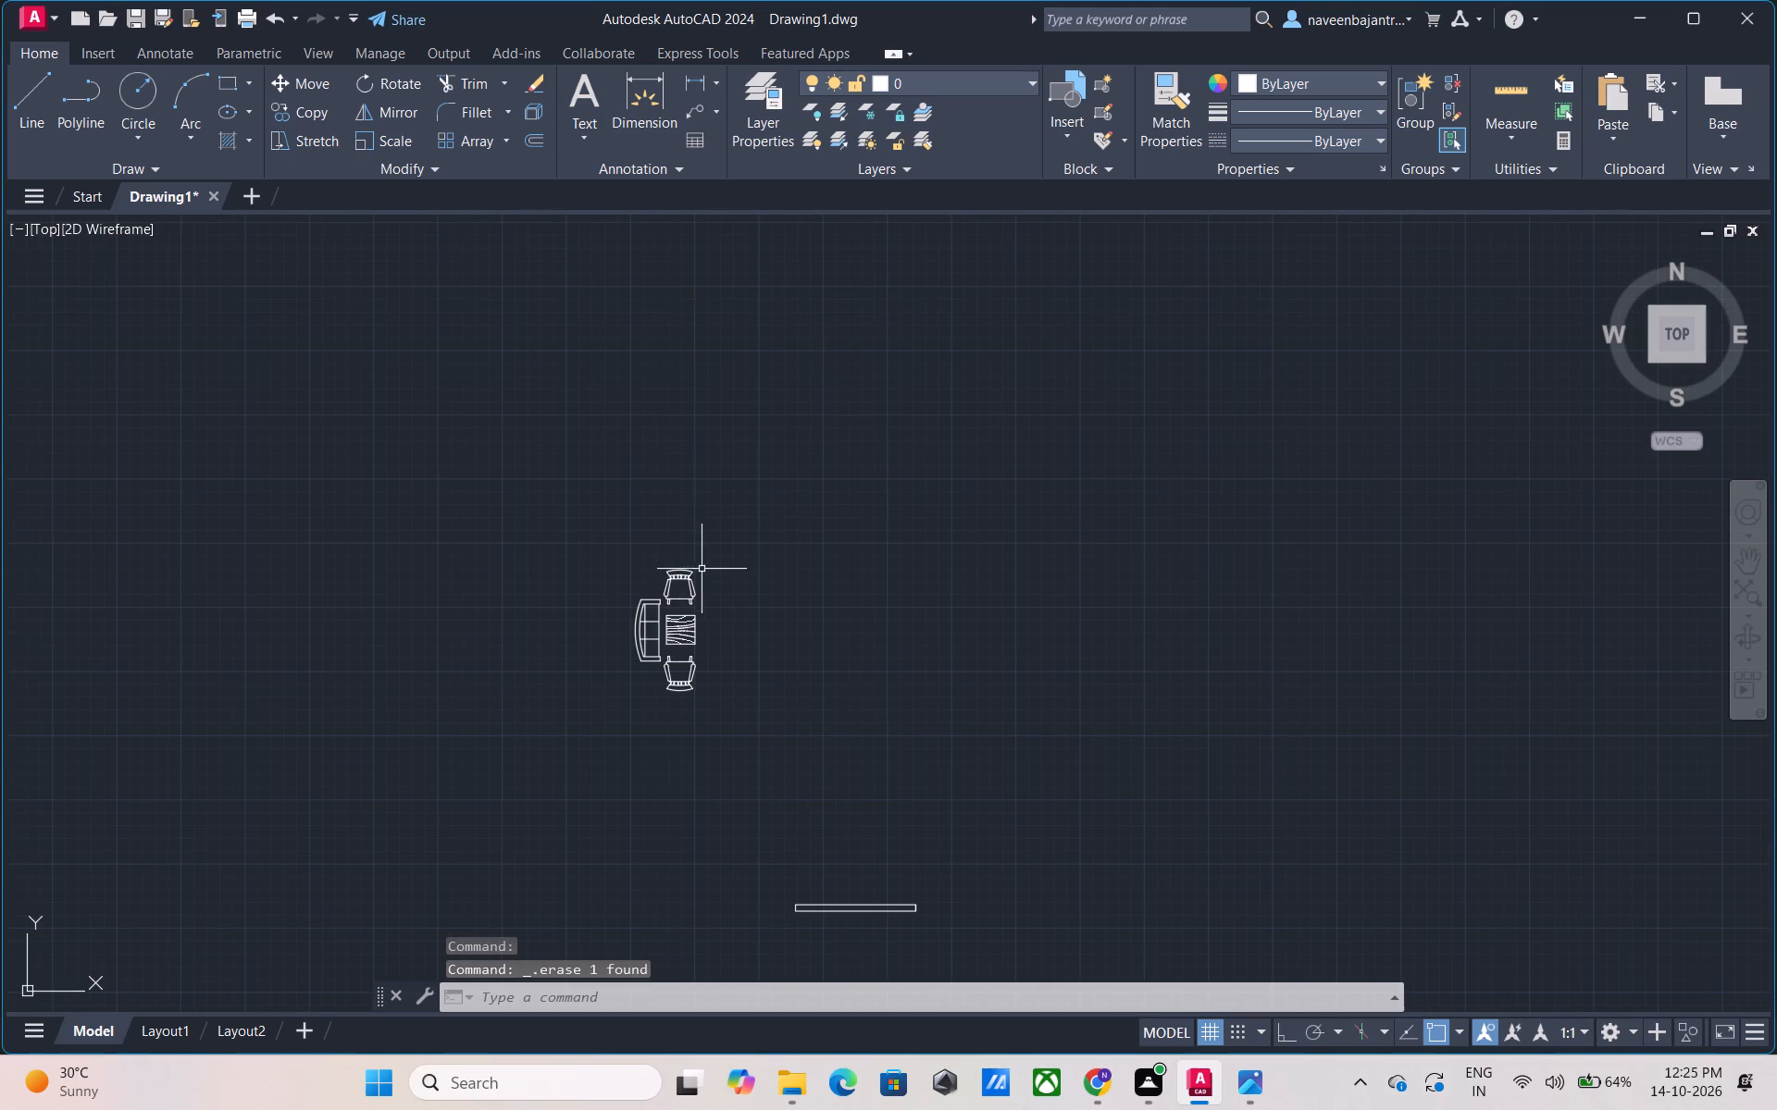
Delete the living-room set: the upper armchair, the wood-grain table, the lower armchair and the sofa.
click(693, 573)
key(Delete)
click(691, 627)
key(Delete)
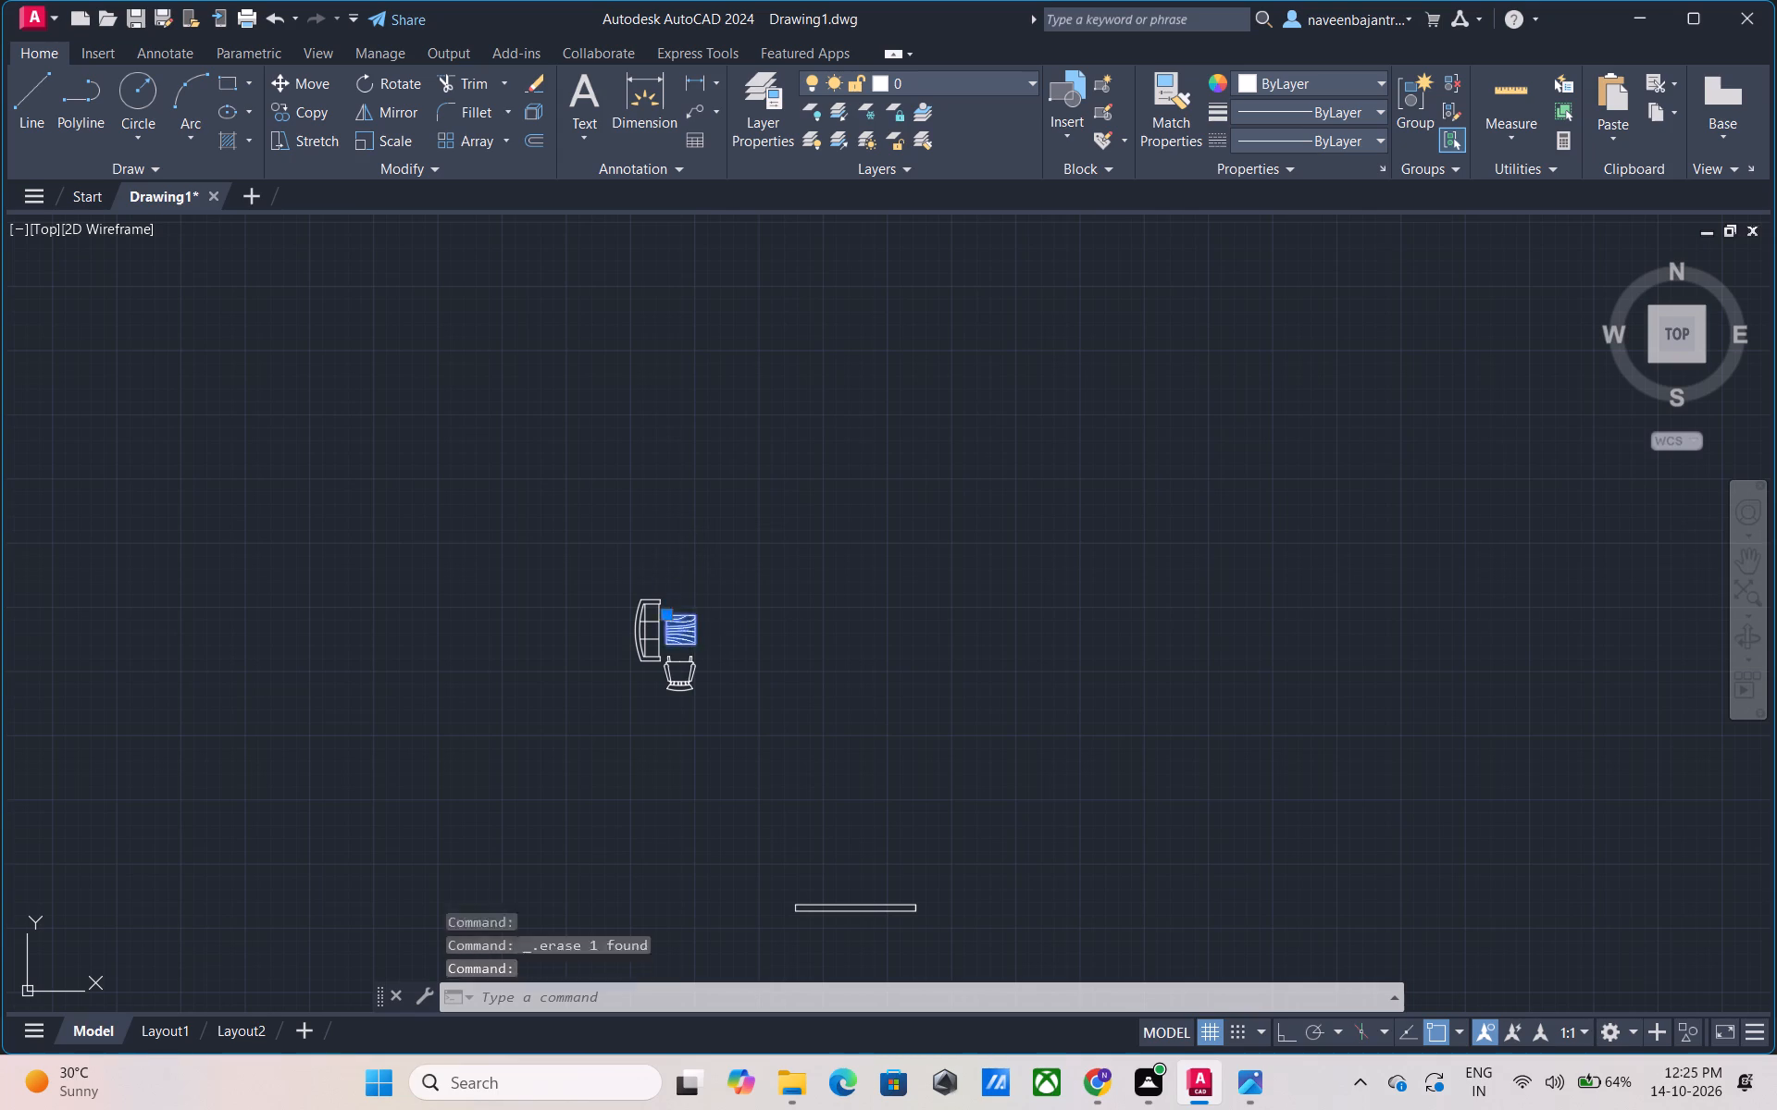
click(691, 659)
key(Delete)
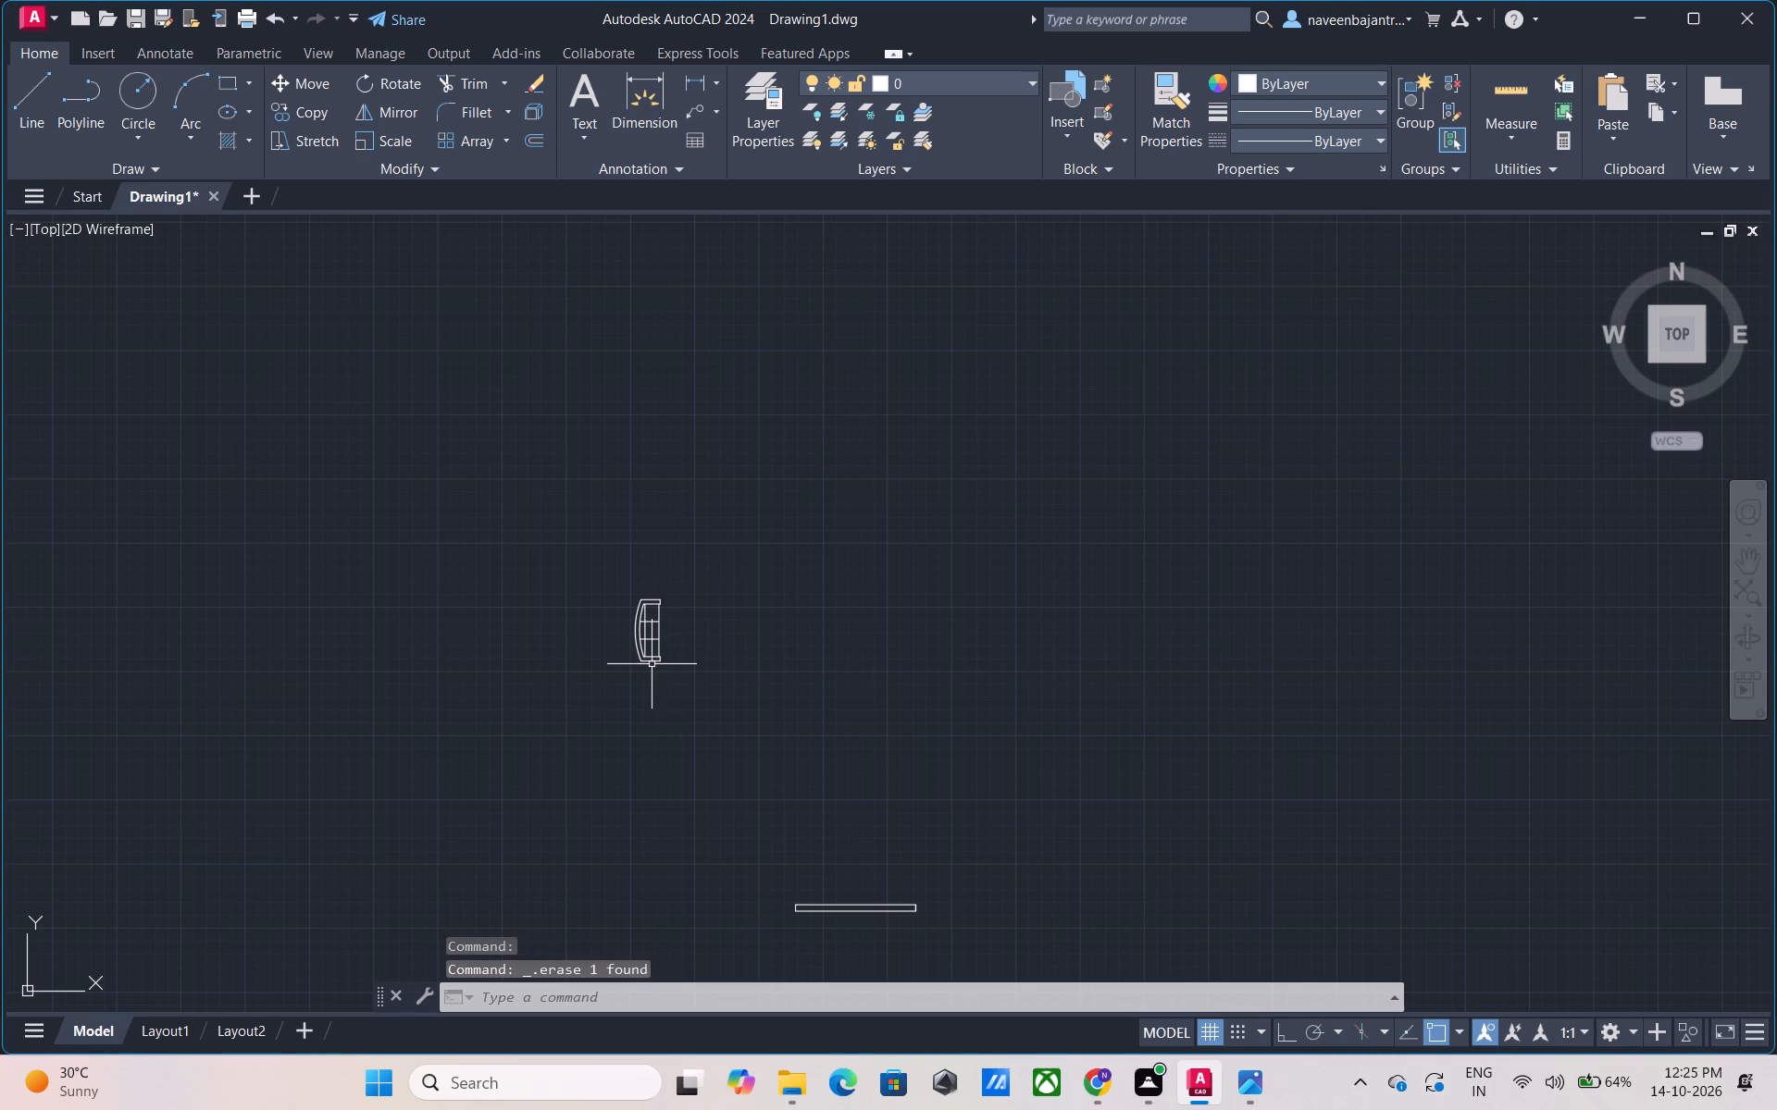
click(652, 660)
key(Delete)
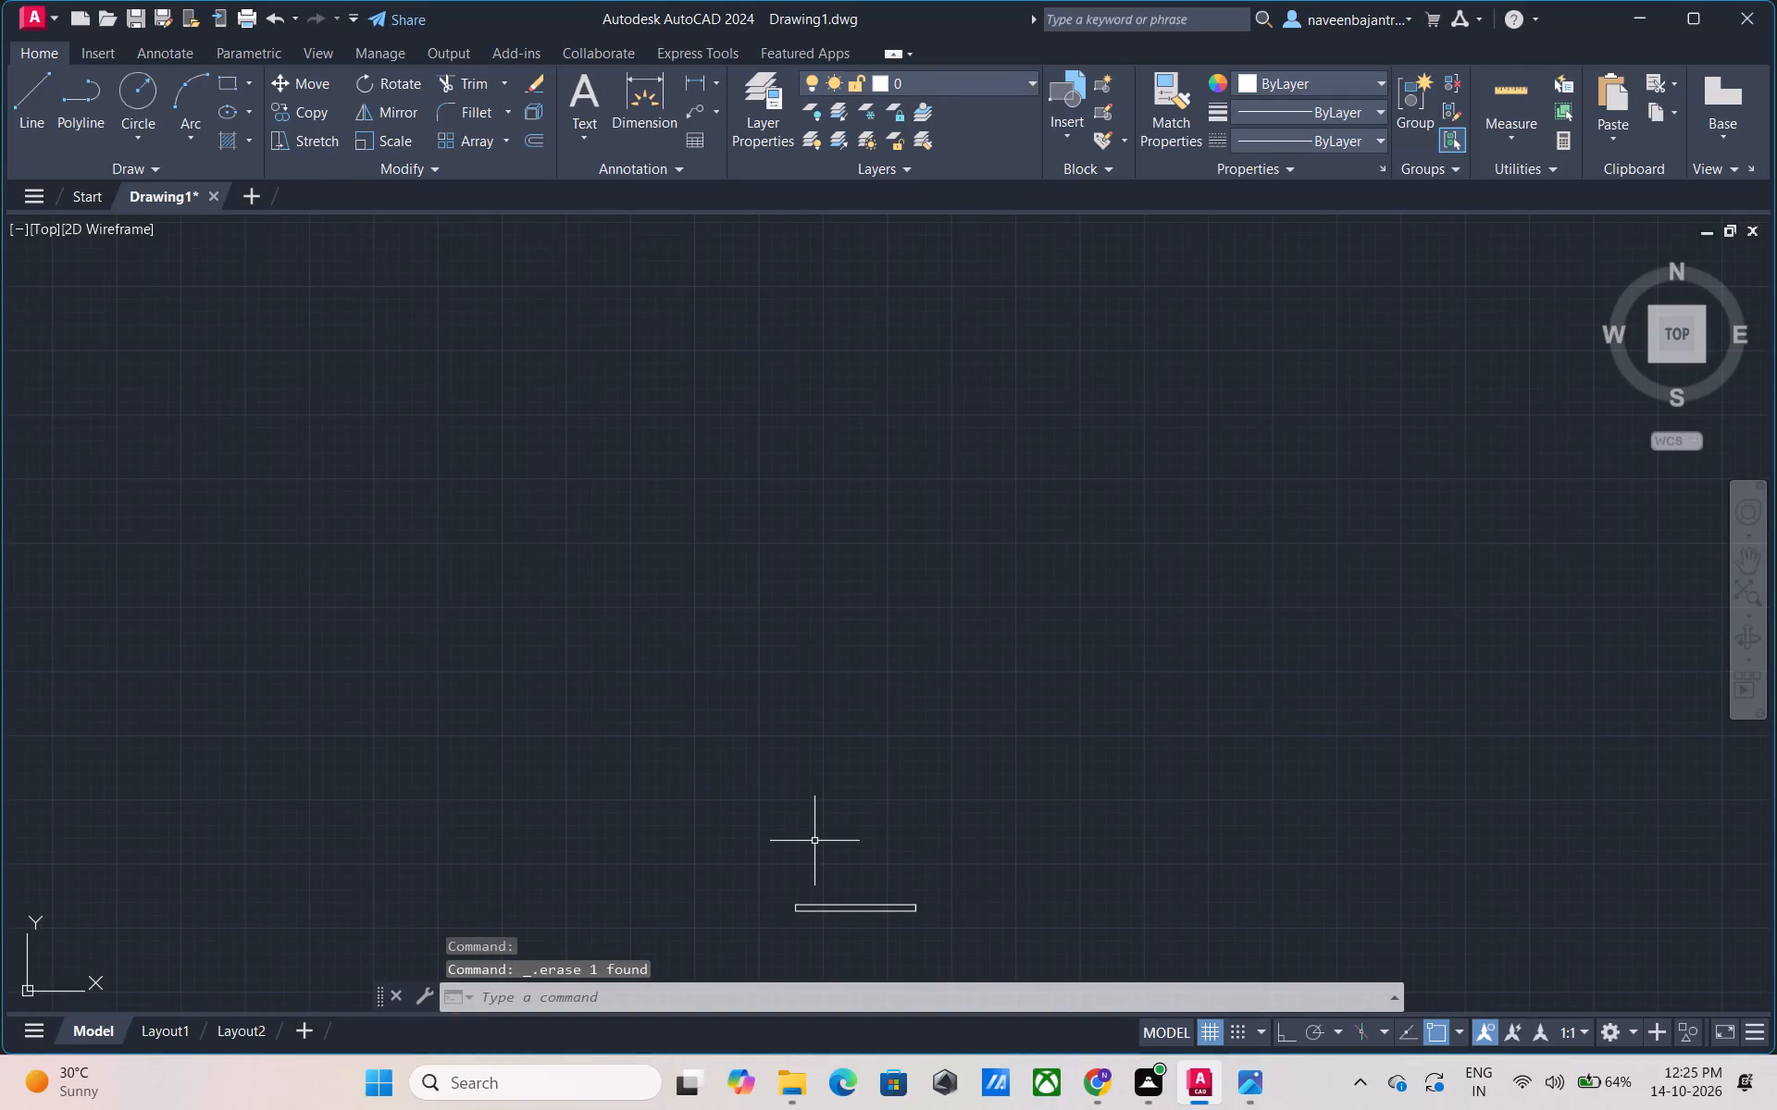
Trim away the top, left and bottom edges of the remaining thin horizontal rectangle.
middle_drag(814, 841, 800, 713)
scroll(818, 771, up, 3)
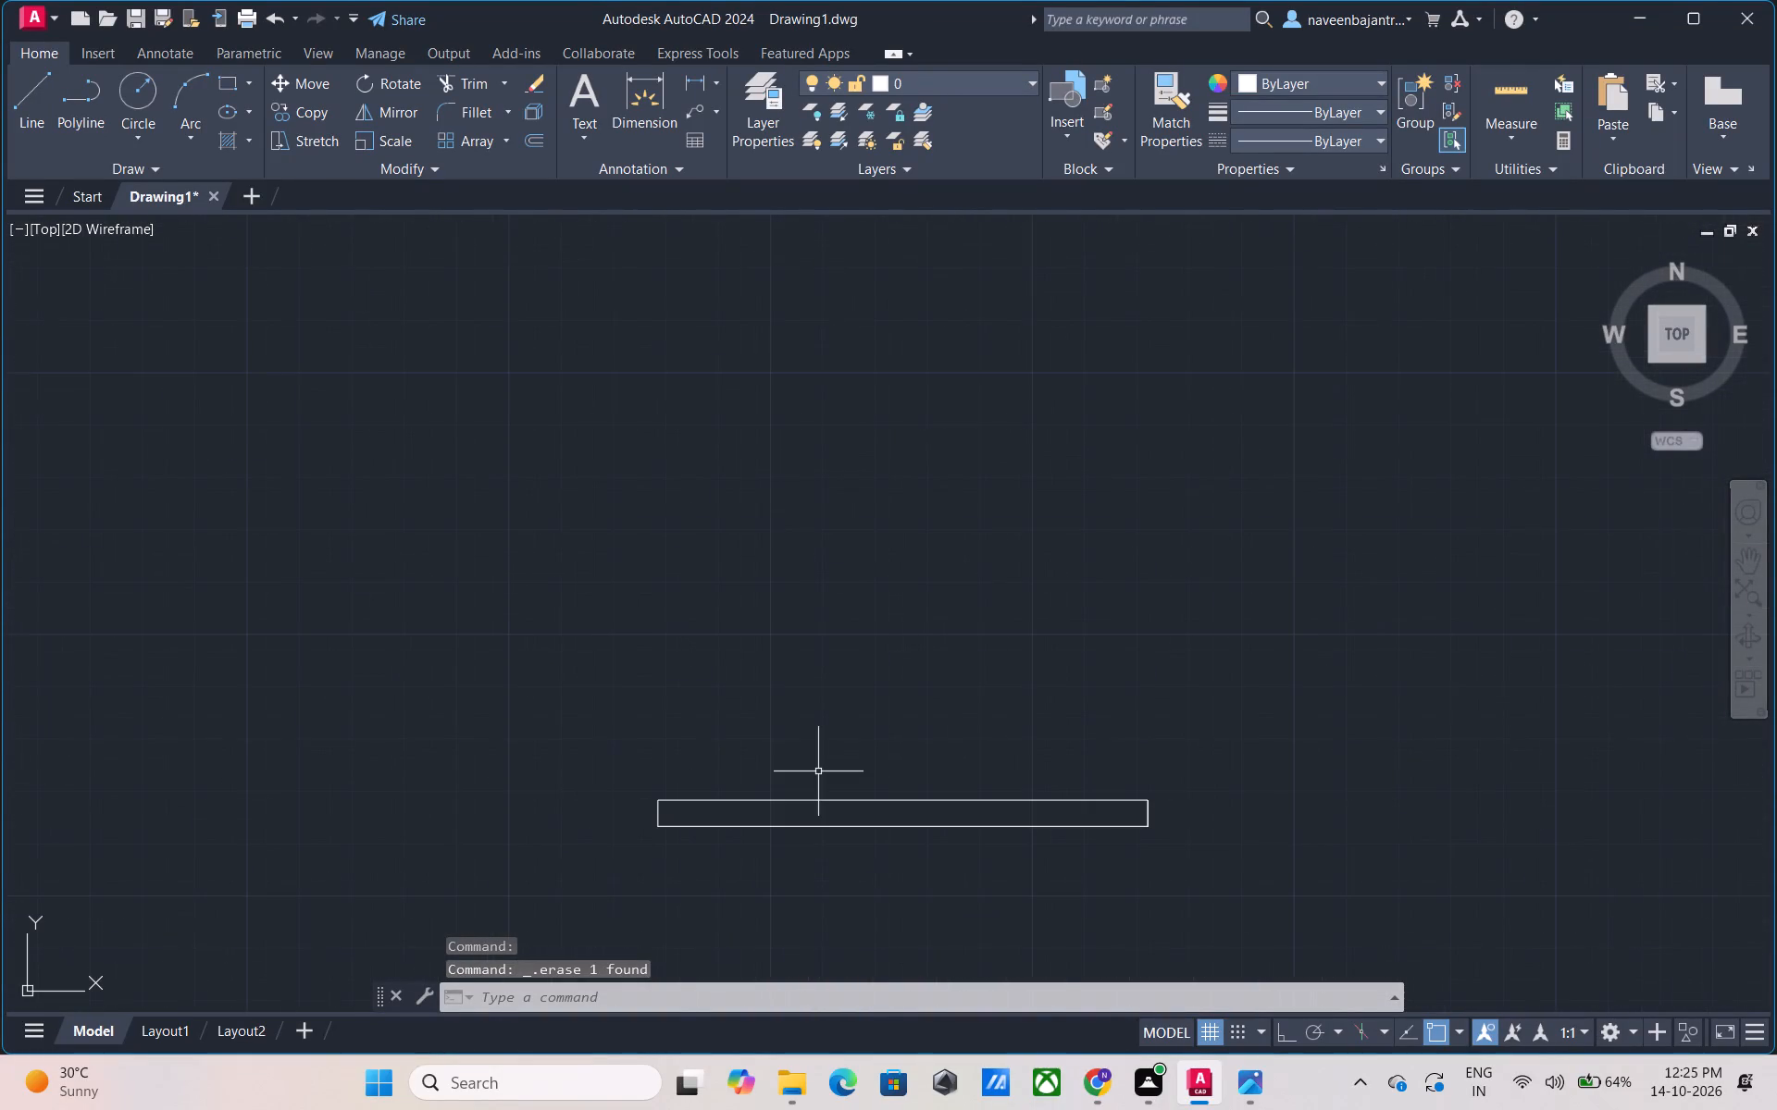
middle_drag(818, 771, 821, 732)
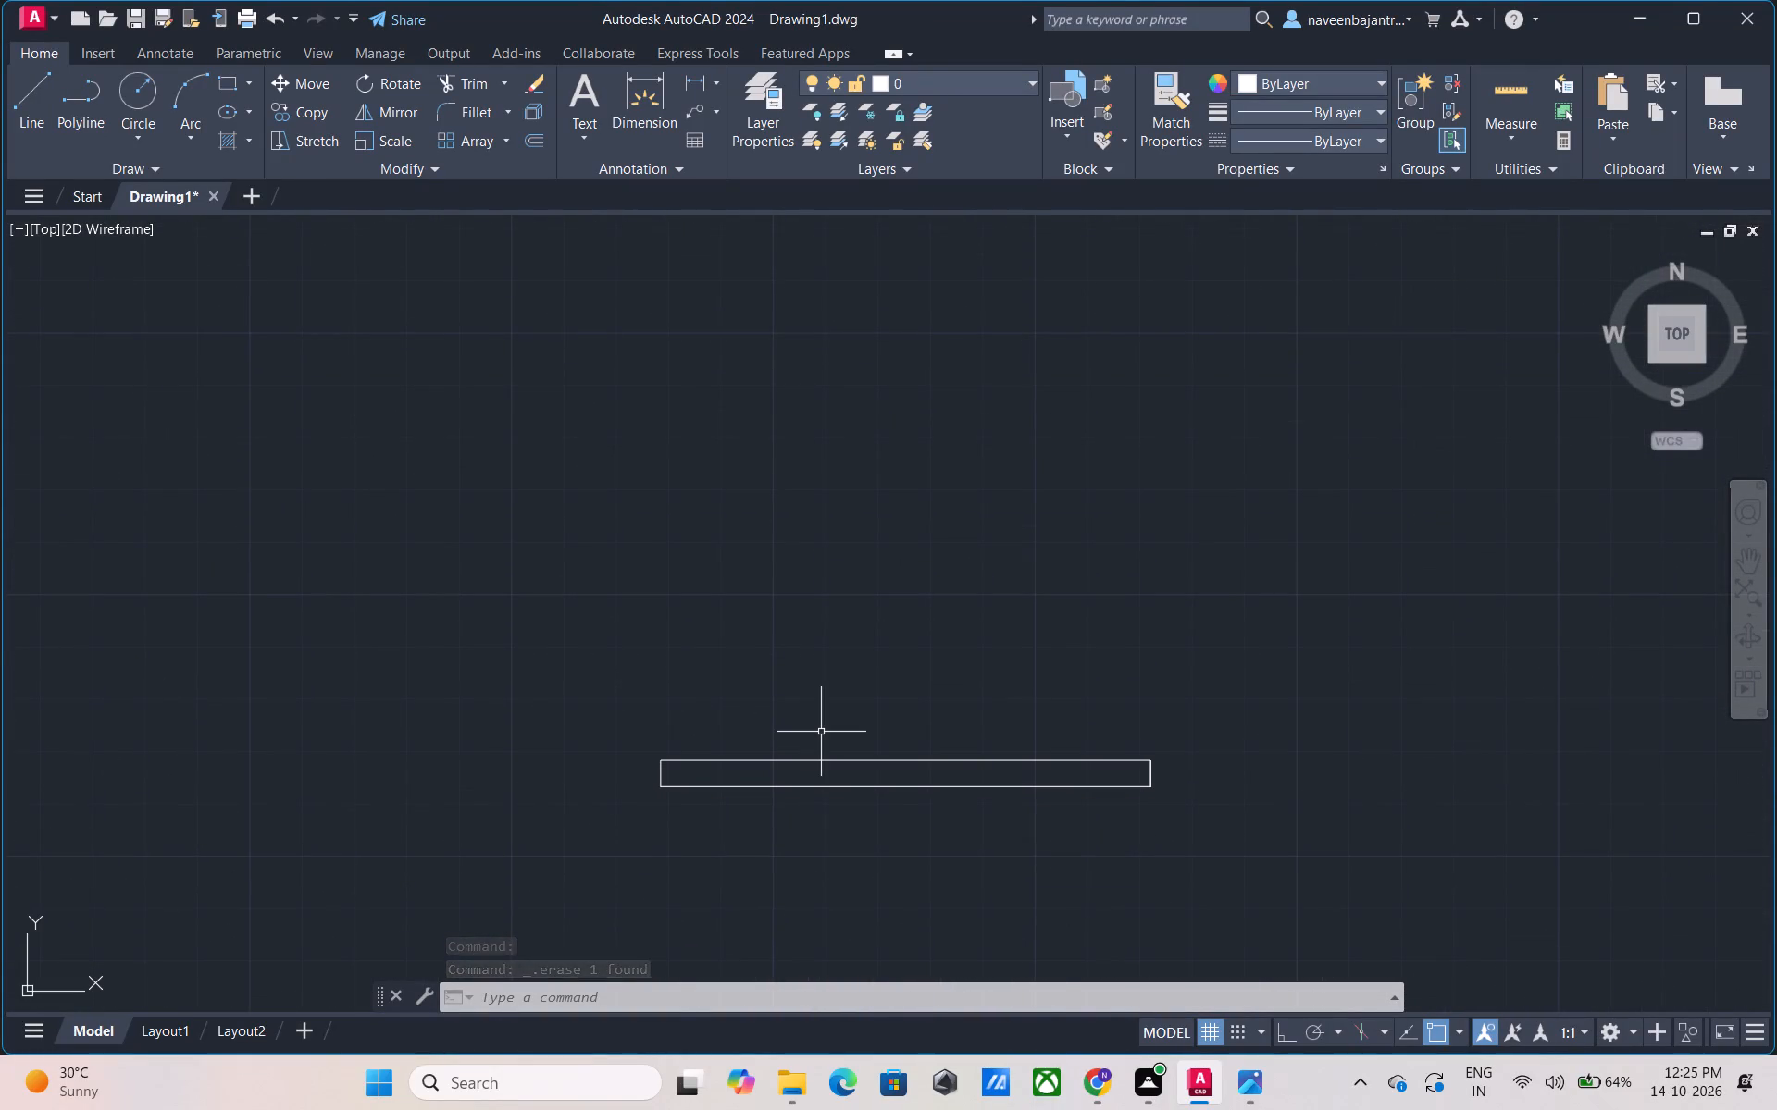
key(Escape)
text(TR)
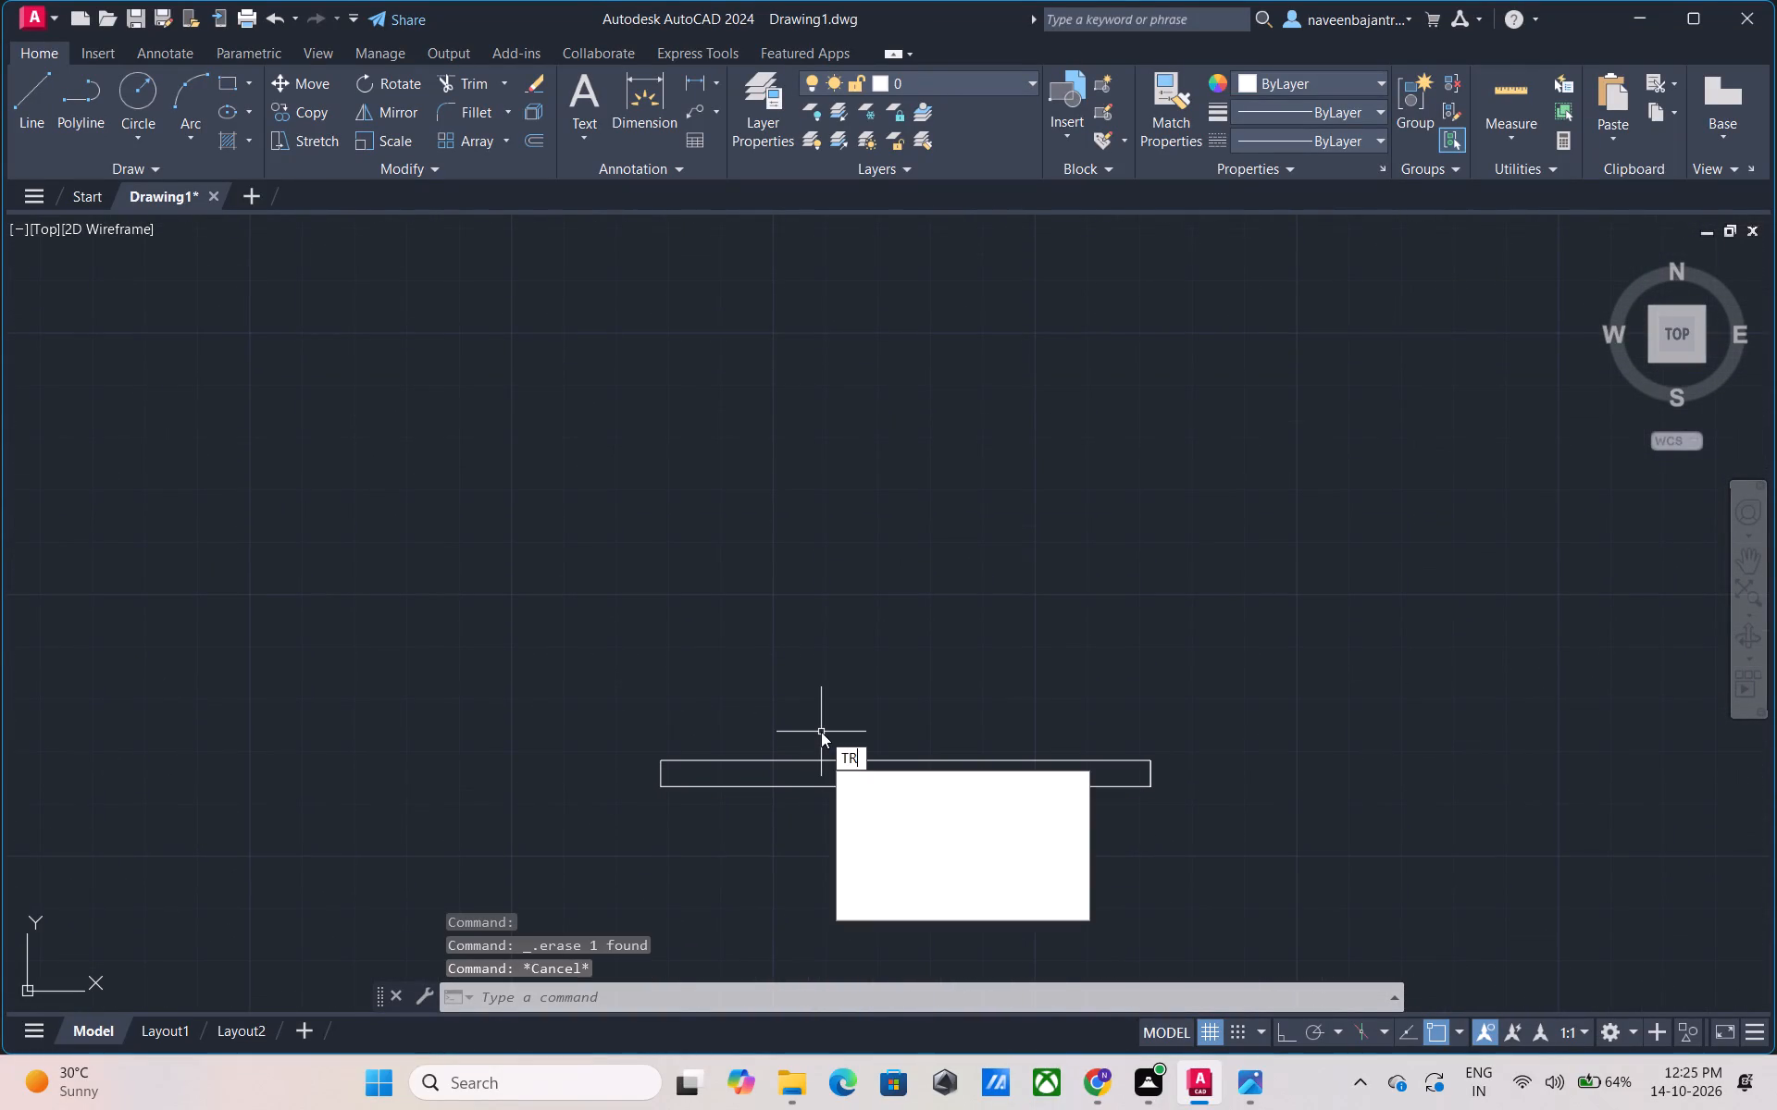
key(space)
click(821, 759)
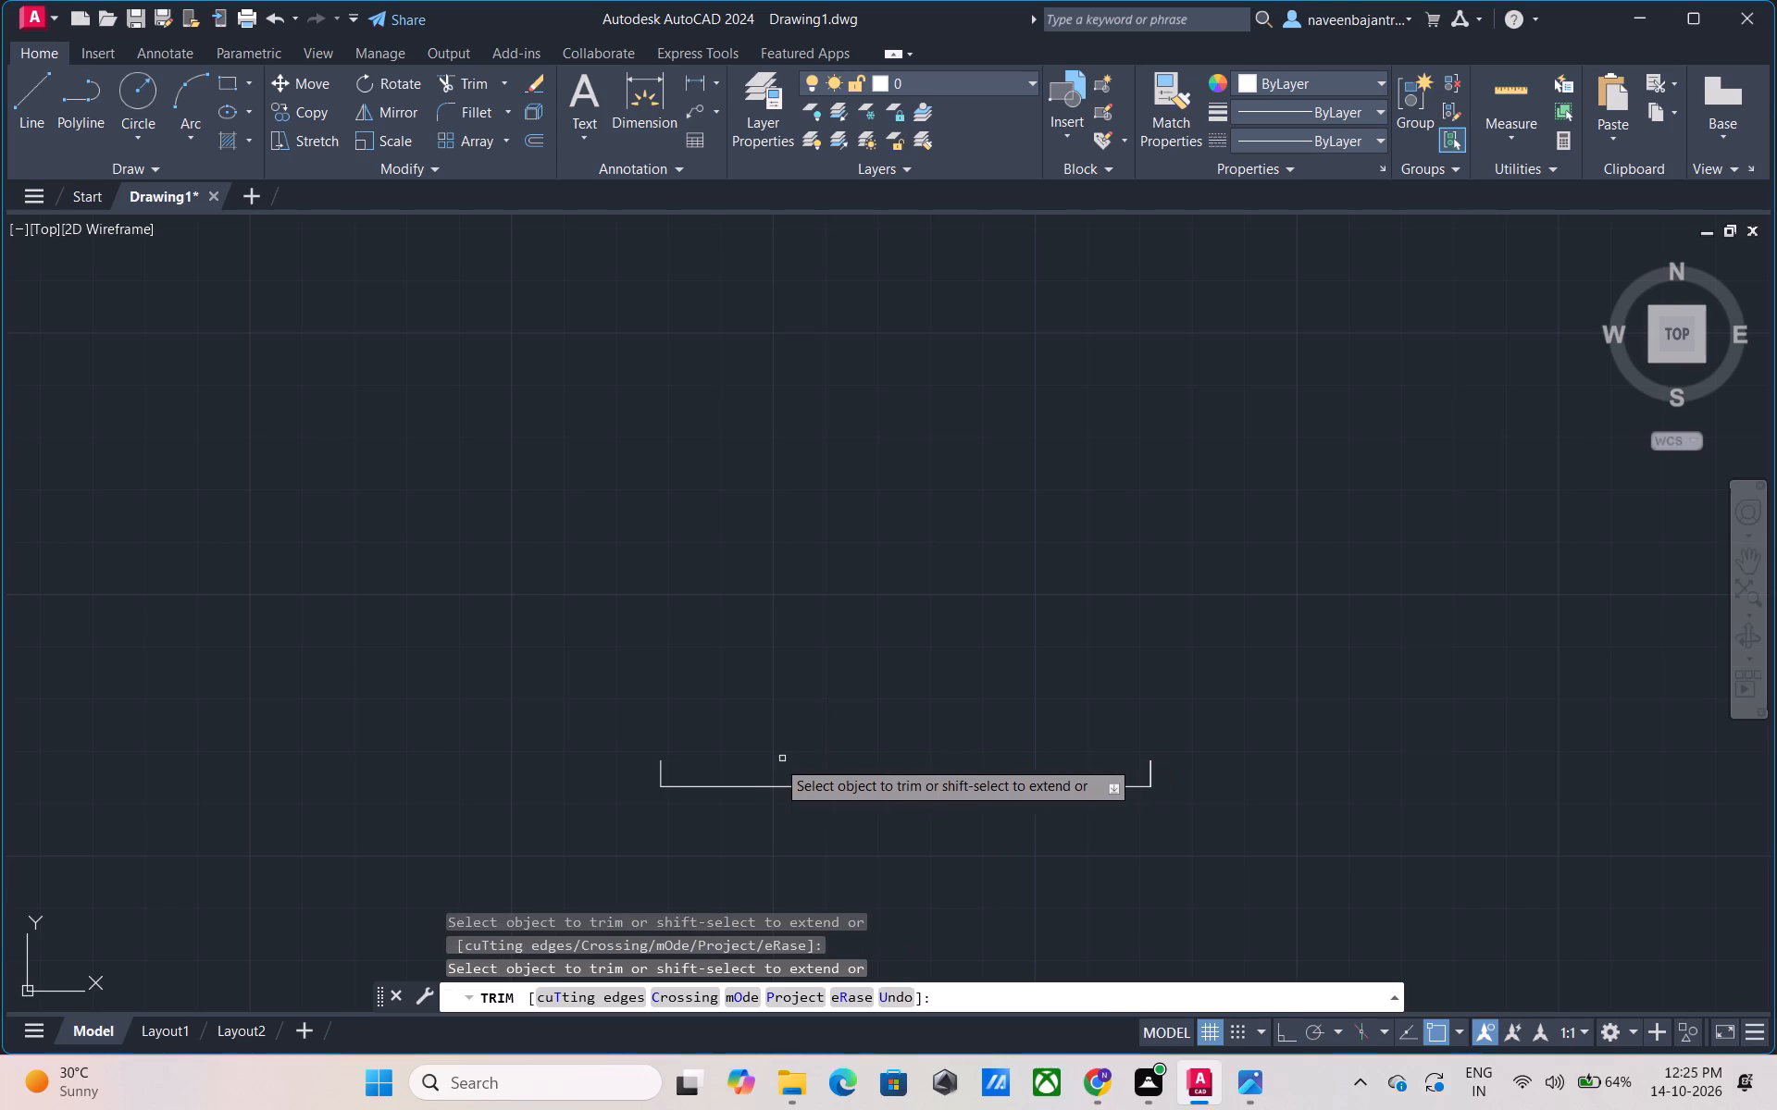
click(664, 769)
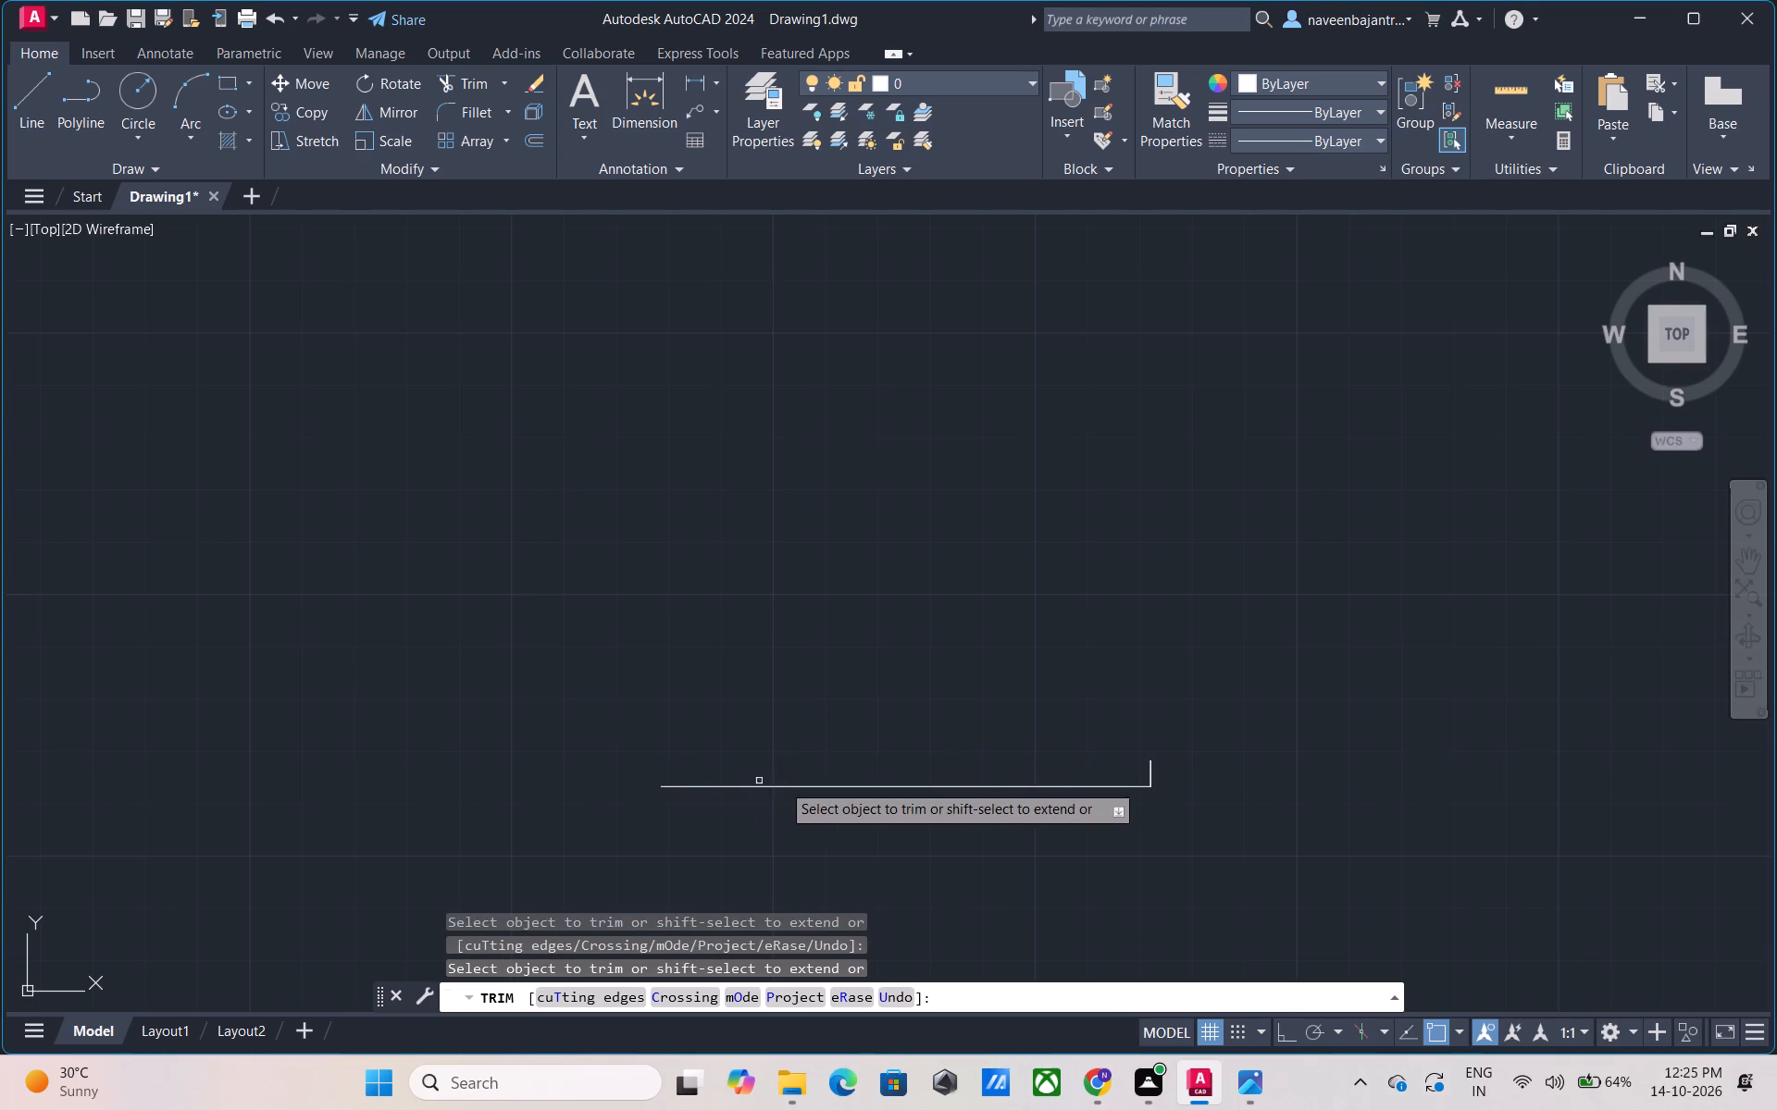
drag(976, 787, 1006, 782)
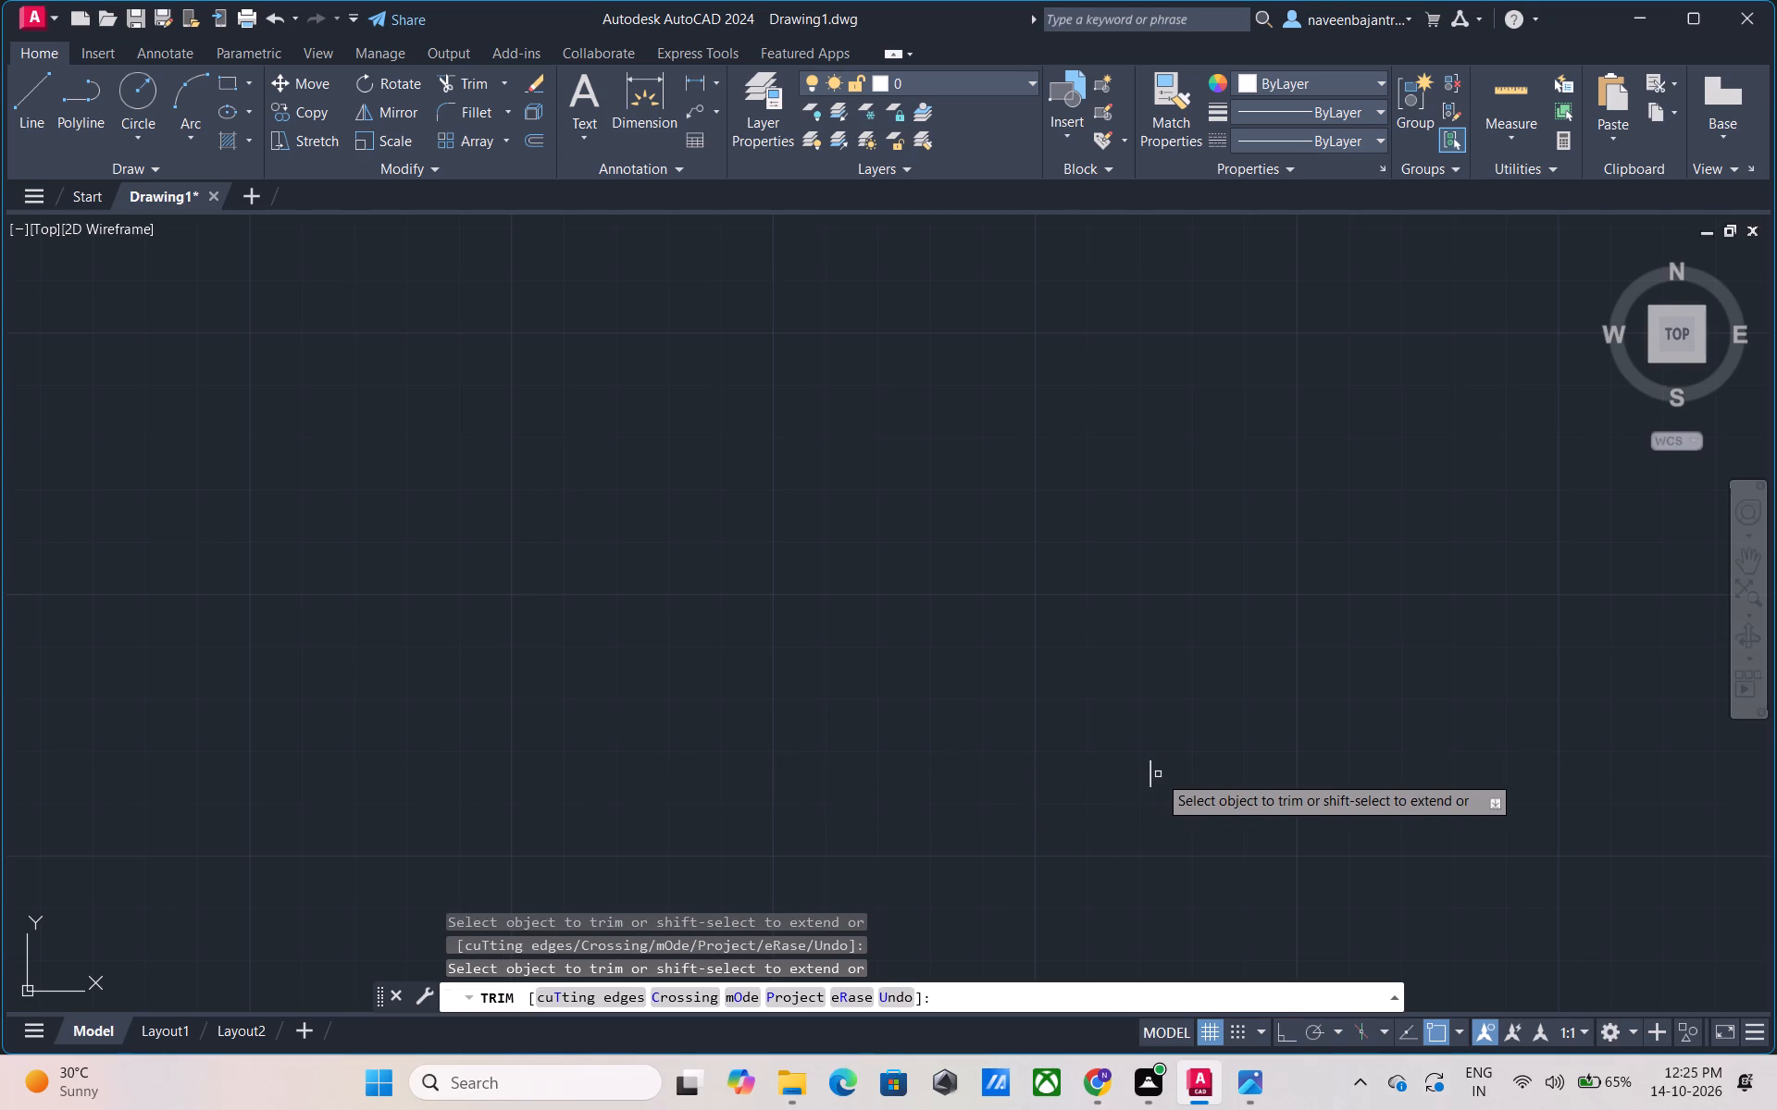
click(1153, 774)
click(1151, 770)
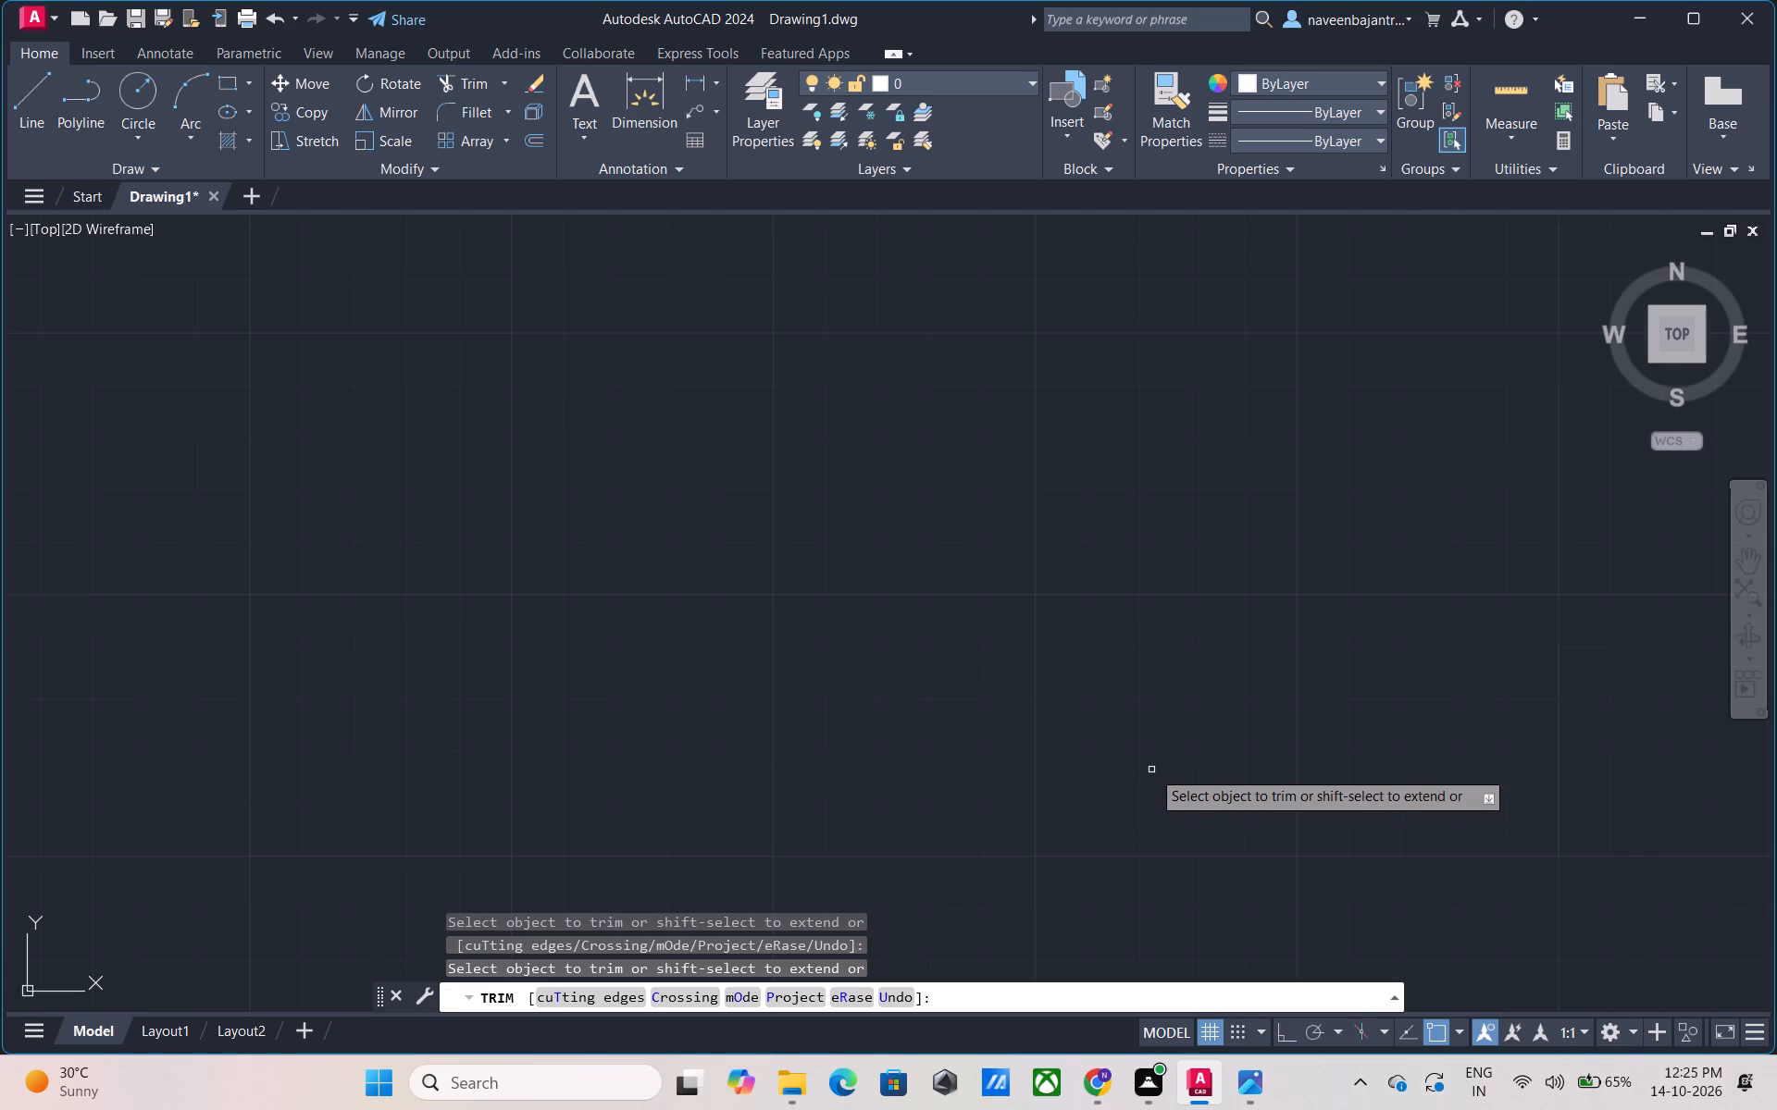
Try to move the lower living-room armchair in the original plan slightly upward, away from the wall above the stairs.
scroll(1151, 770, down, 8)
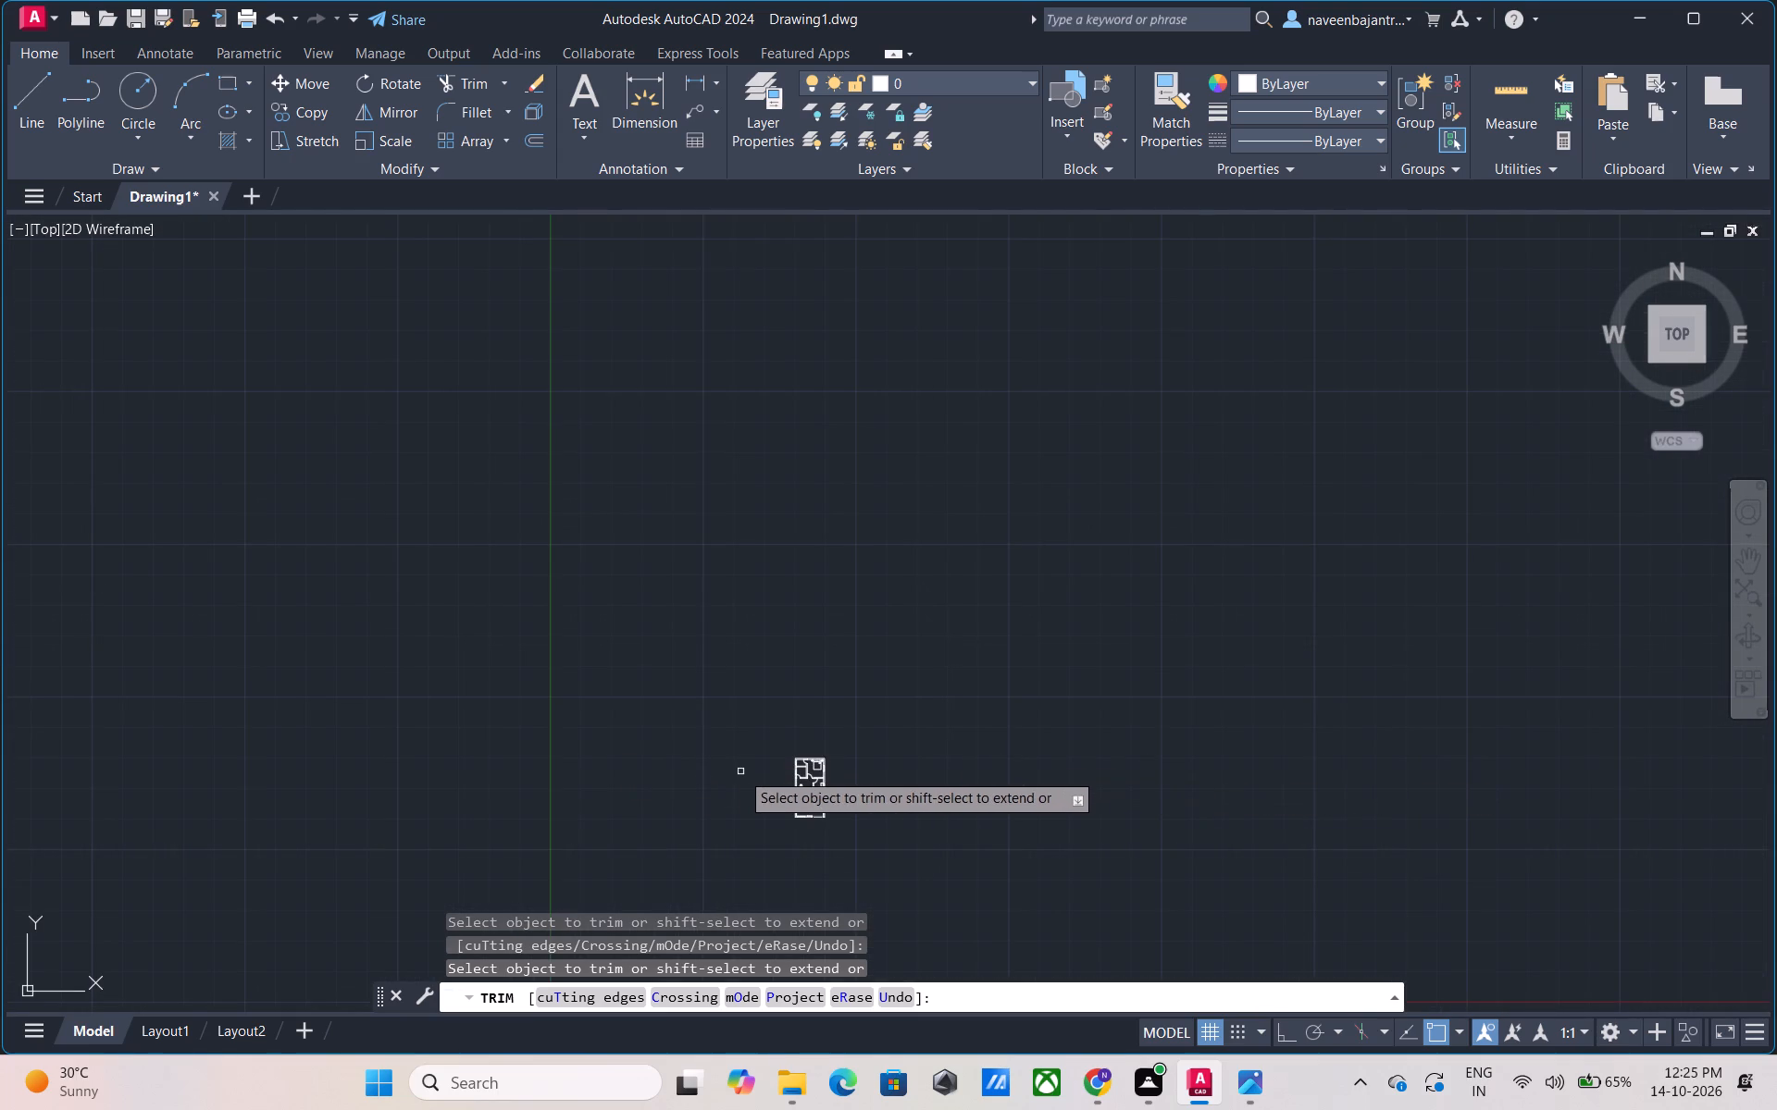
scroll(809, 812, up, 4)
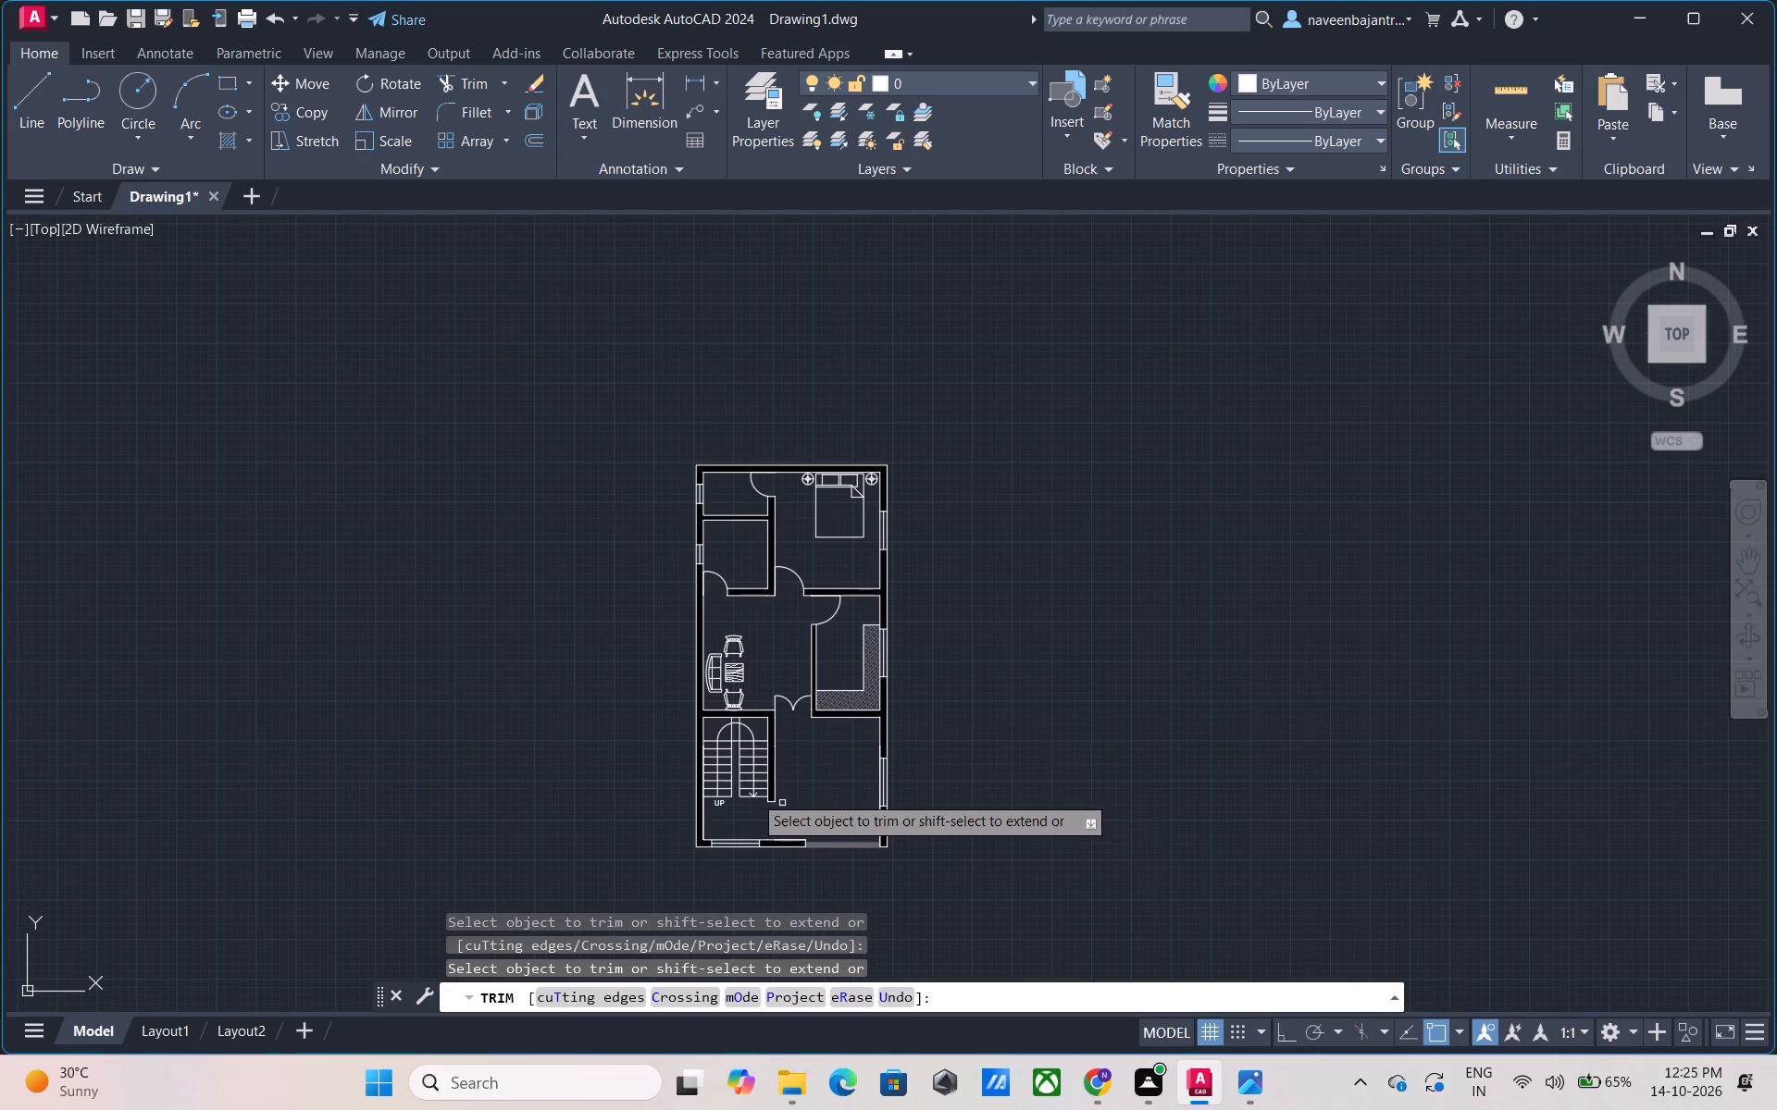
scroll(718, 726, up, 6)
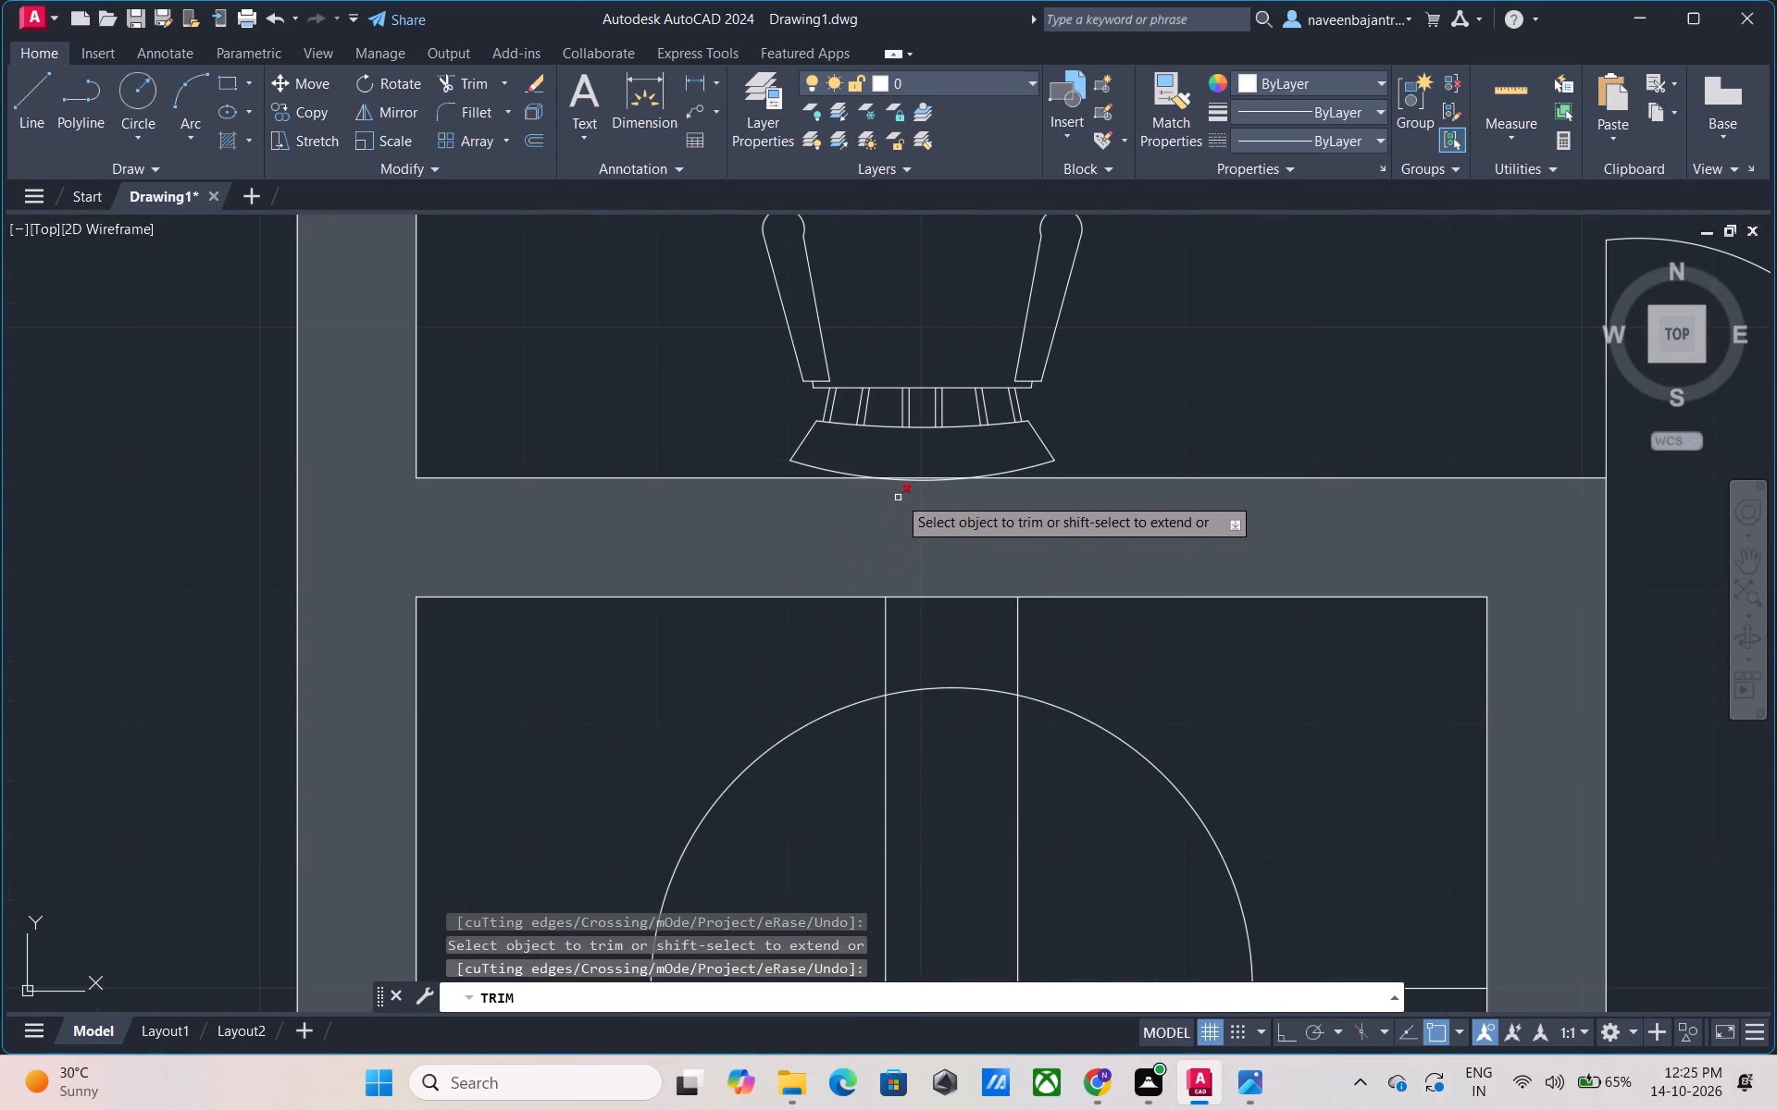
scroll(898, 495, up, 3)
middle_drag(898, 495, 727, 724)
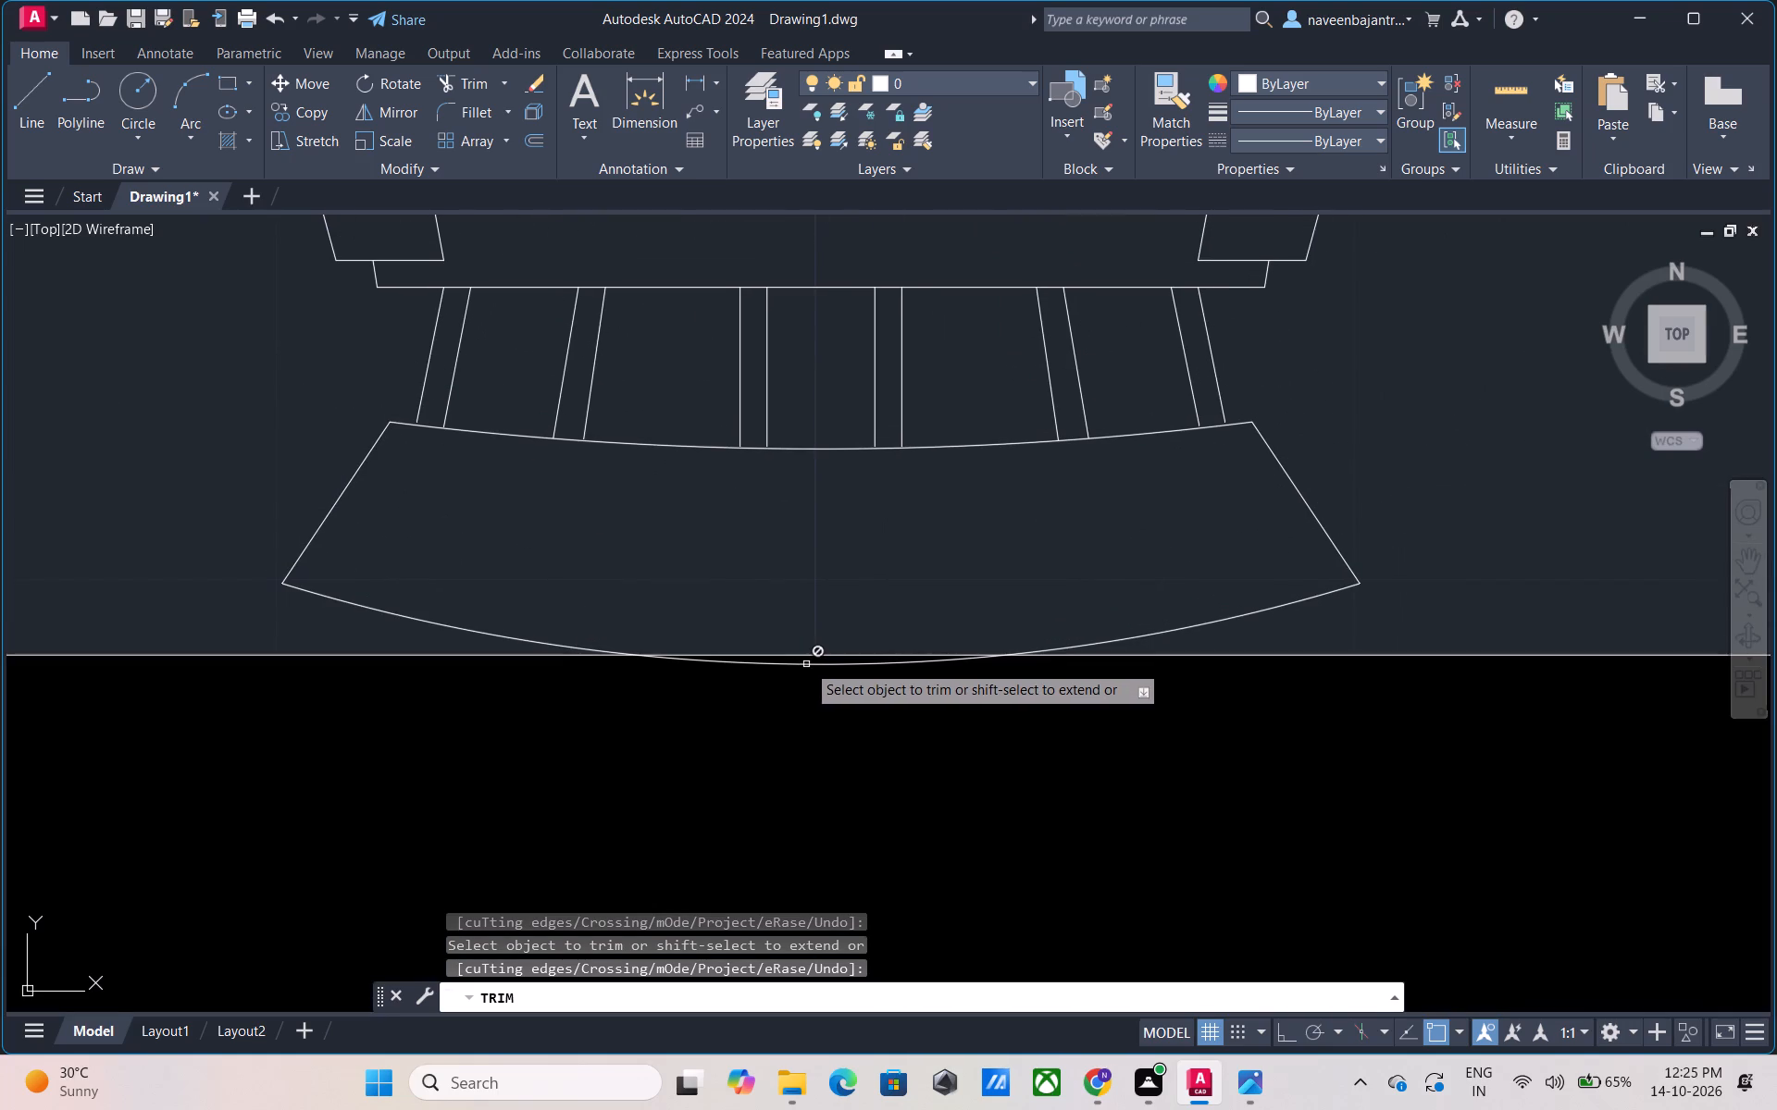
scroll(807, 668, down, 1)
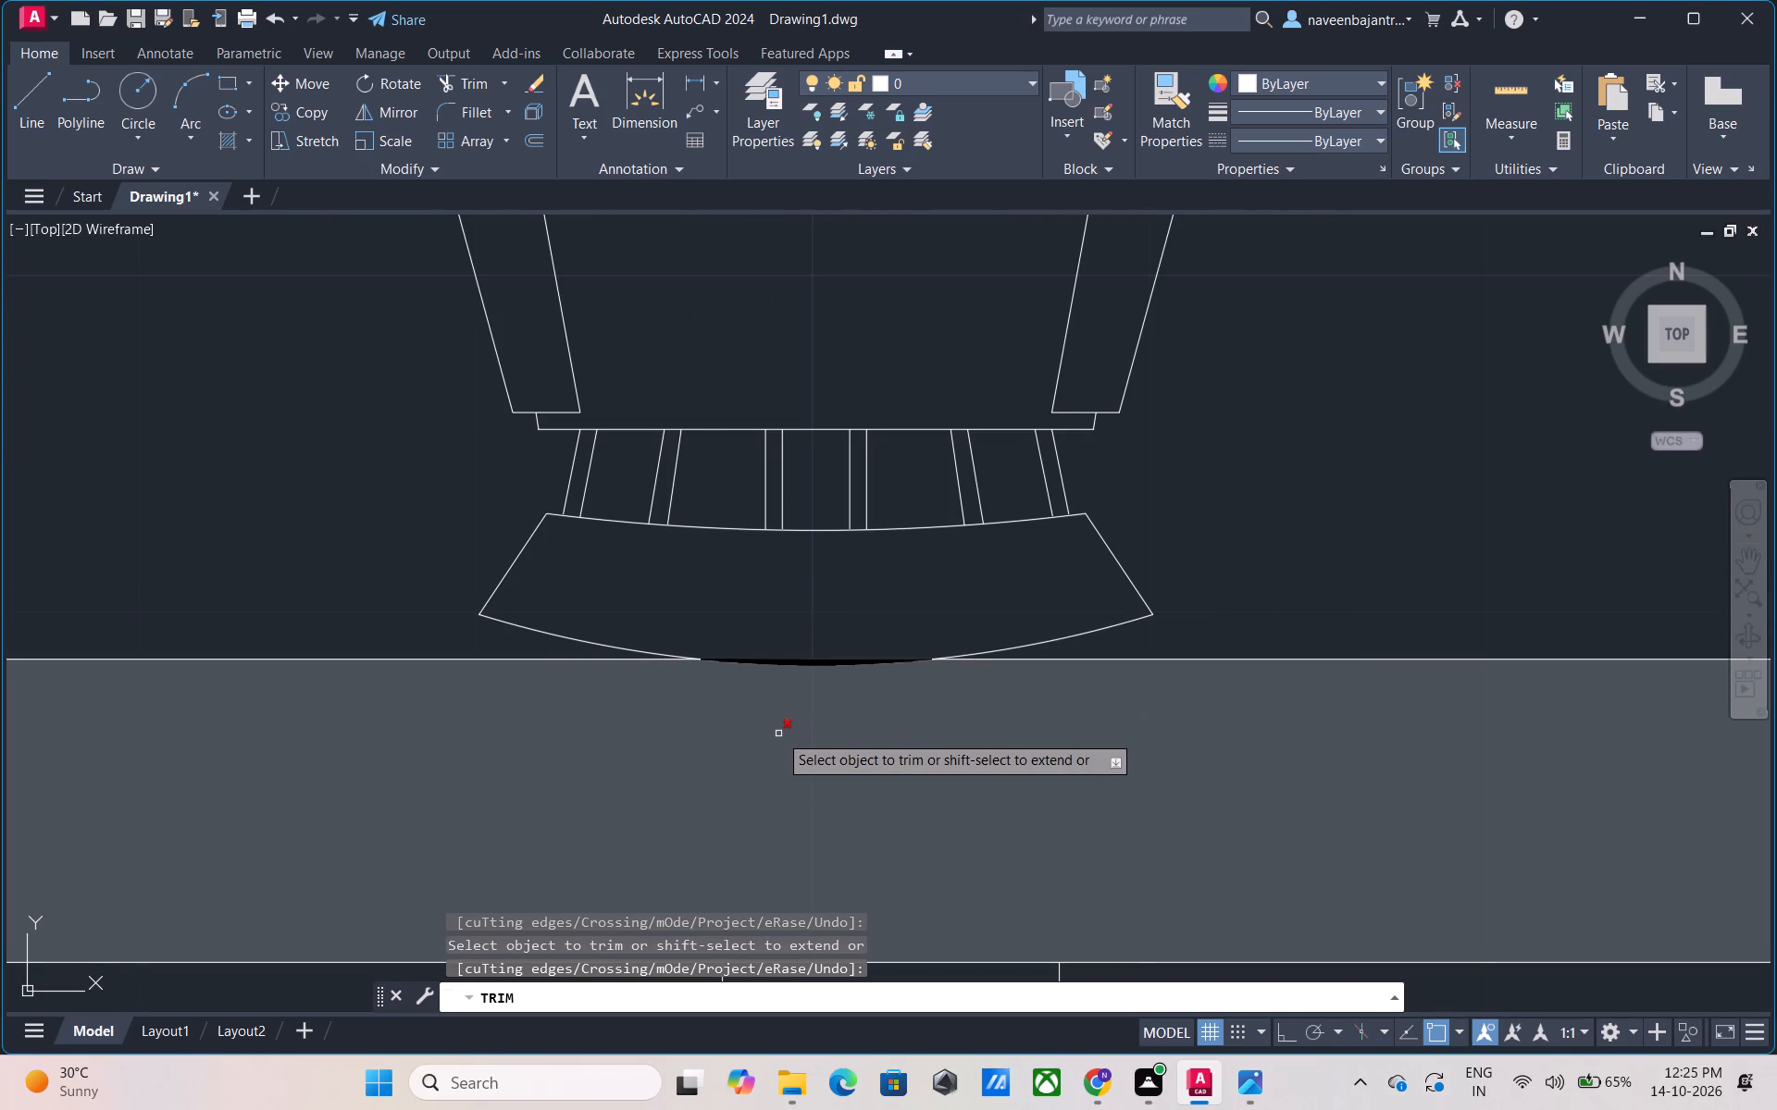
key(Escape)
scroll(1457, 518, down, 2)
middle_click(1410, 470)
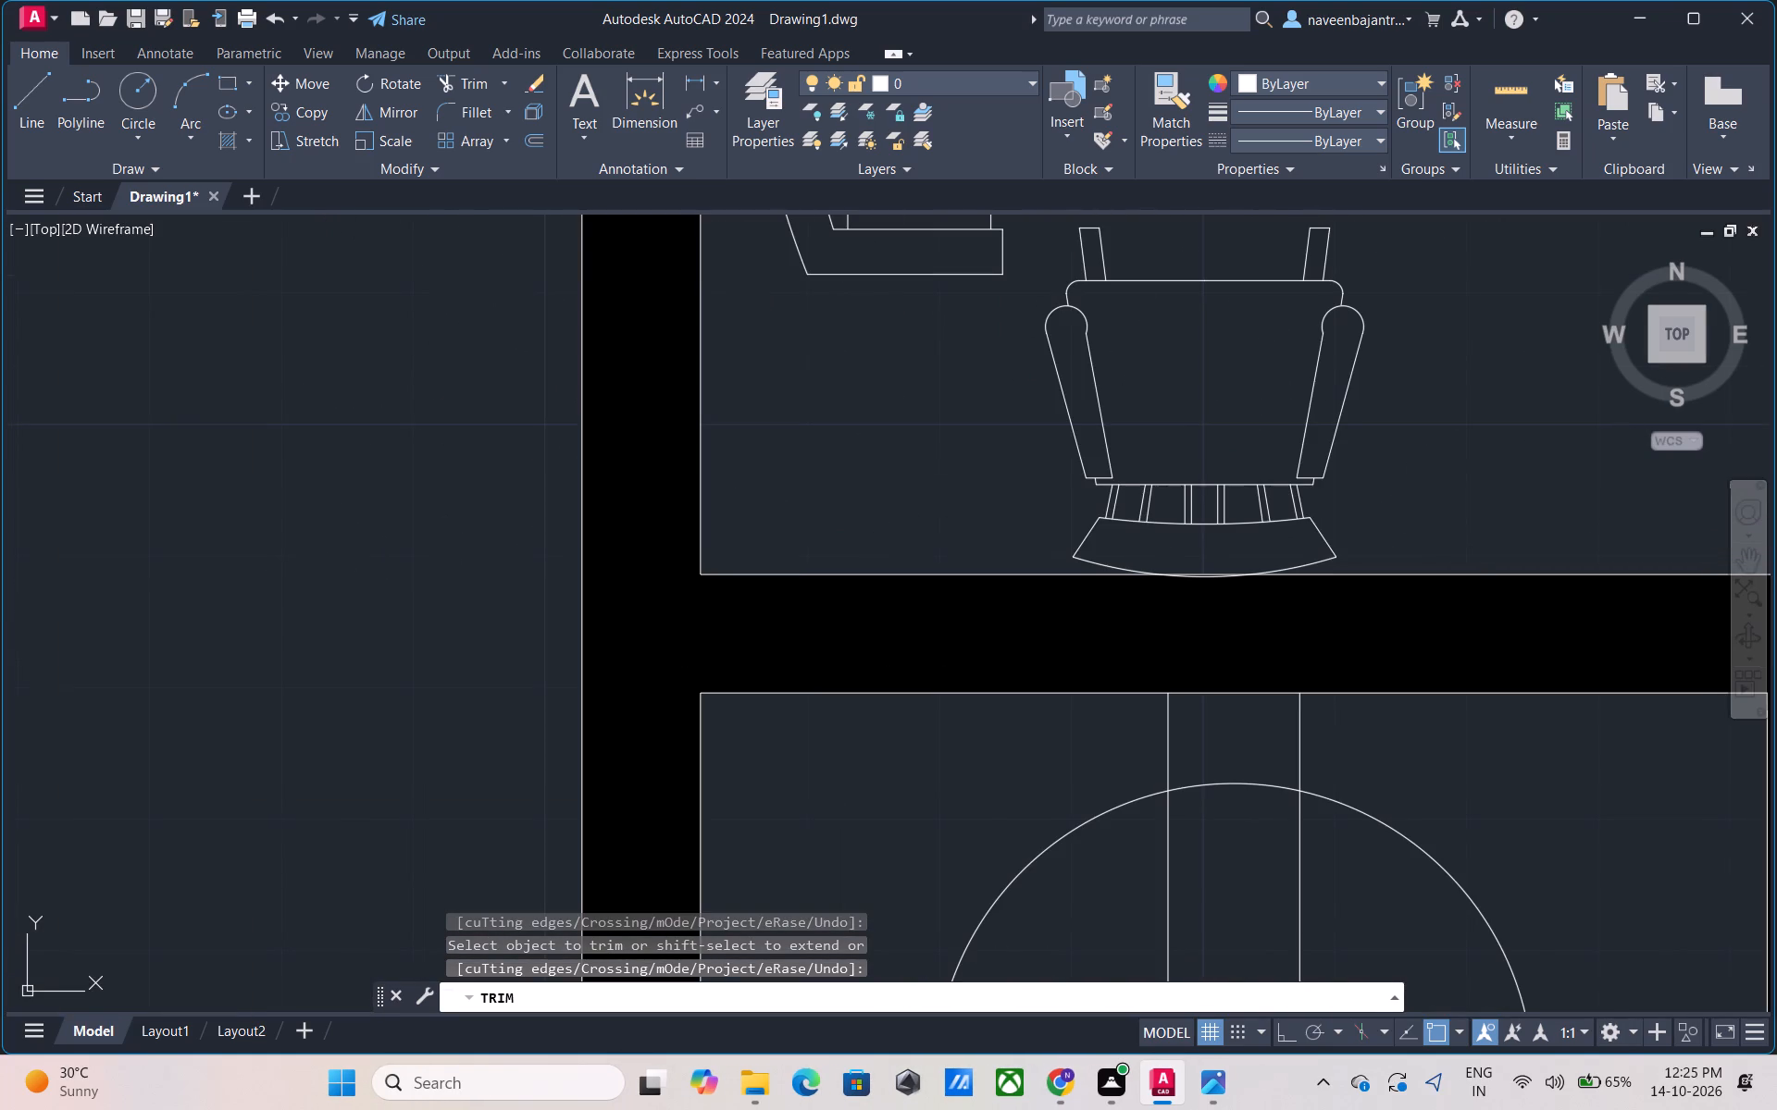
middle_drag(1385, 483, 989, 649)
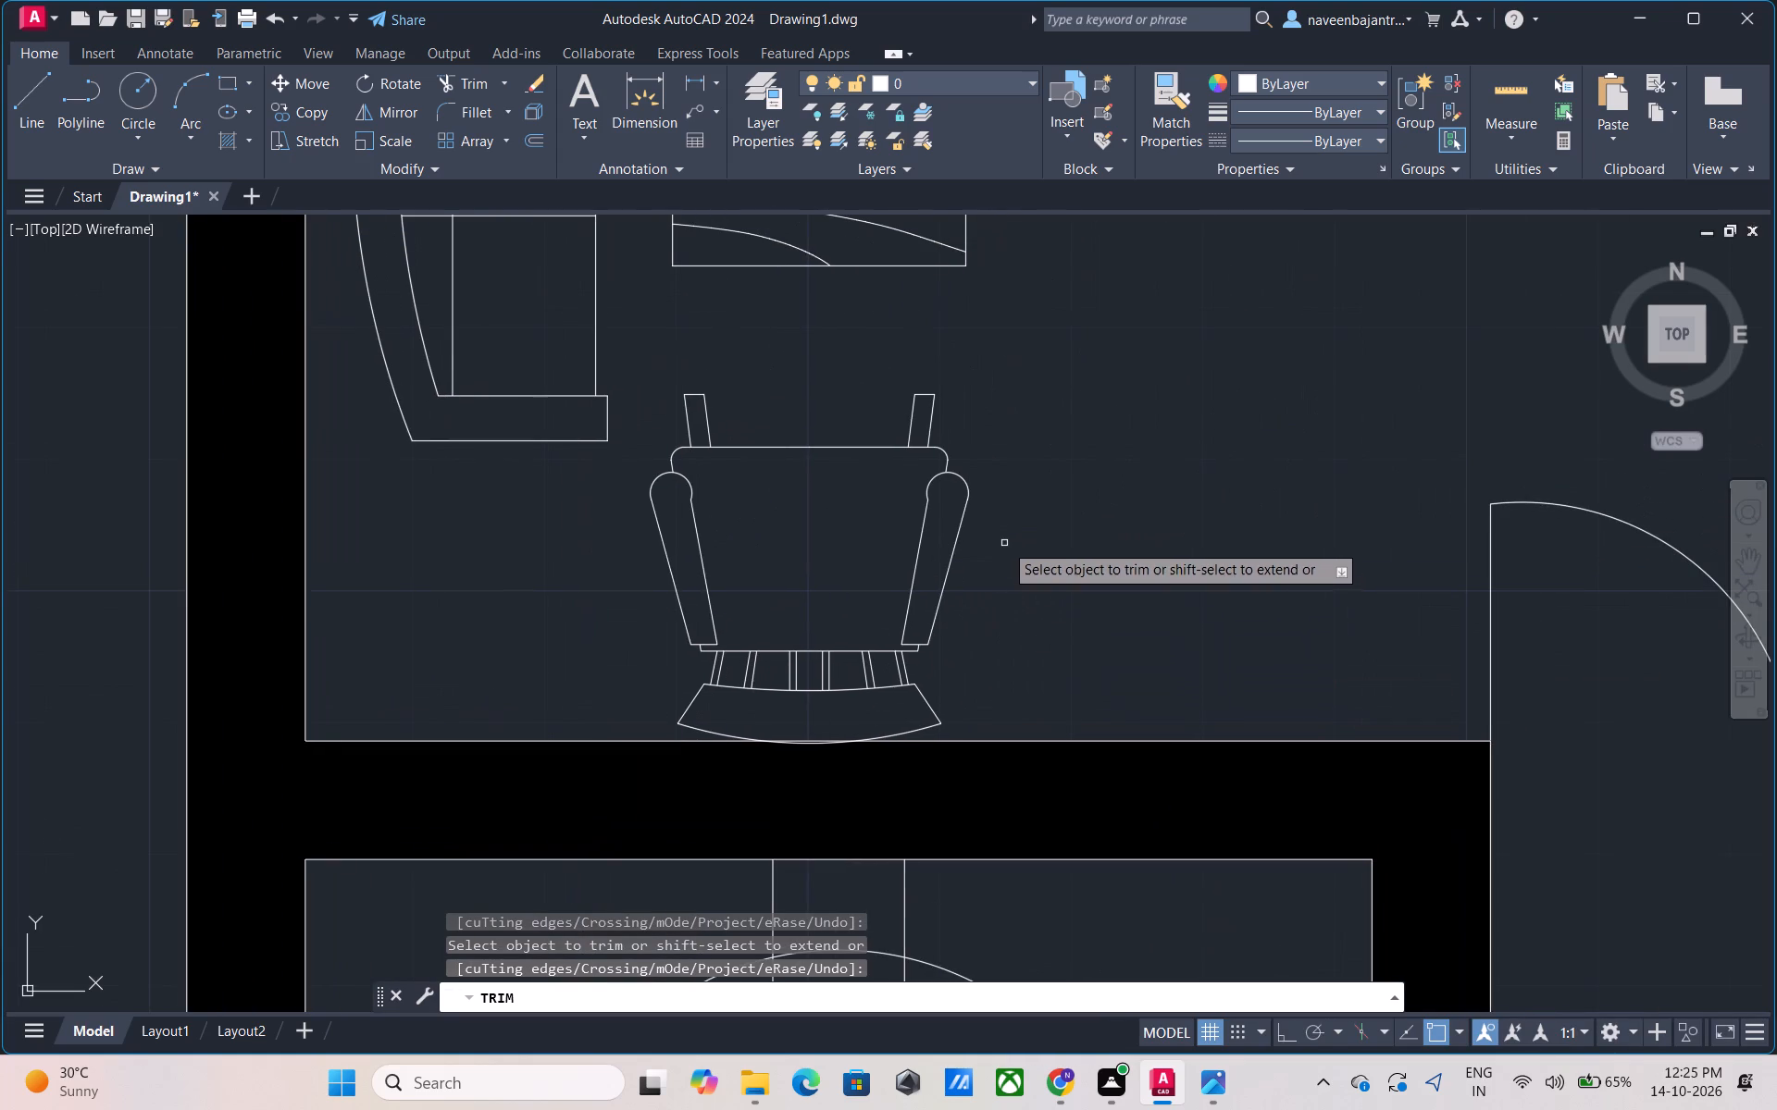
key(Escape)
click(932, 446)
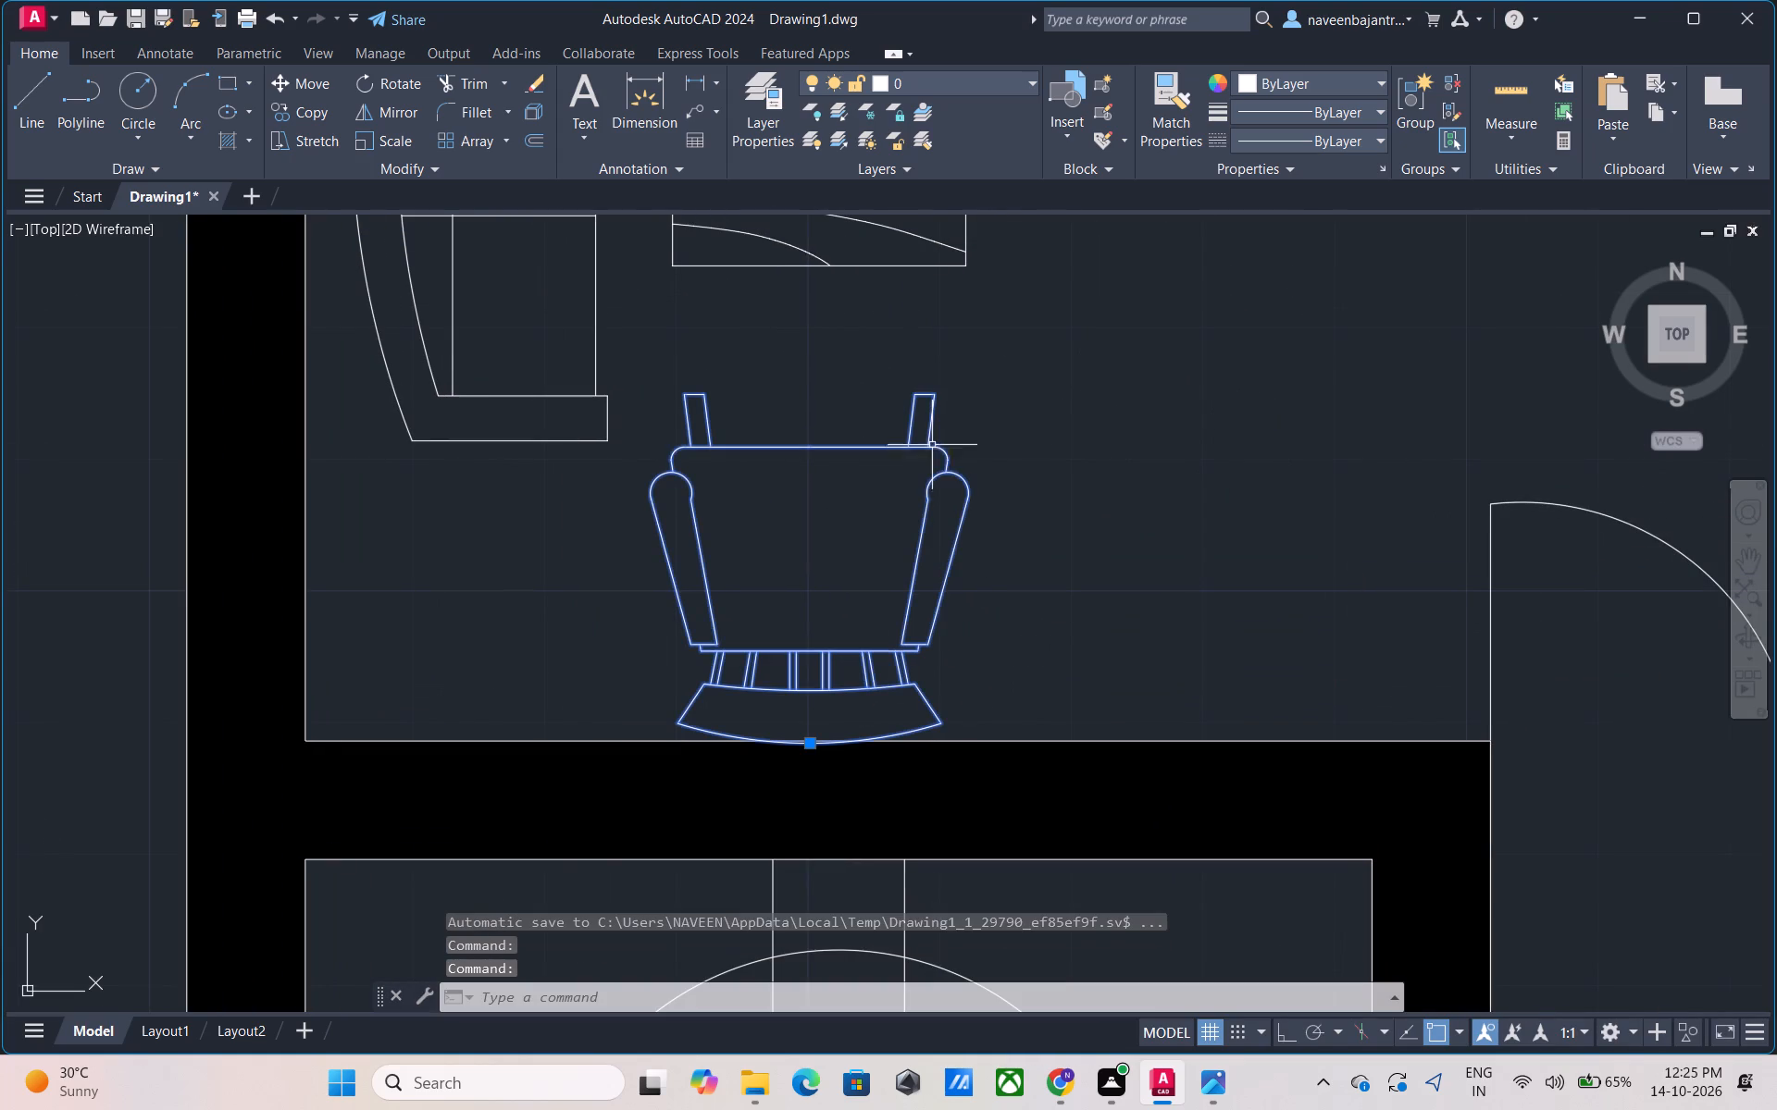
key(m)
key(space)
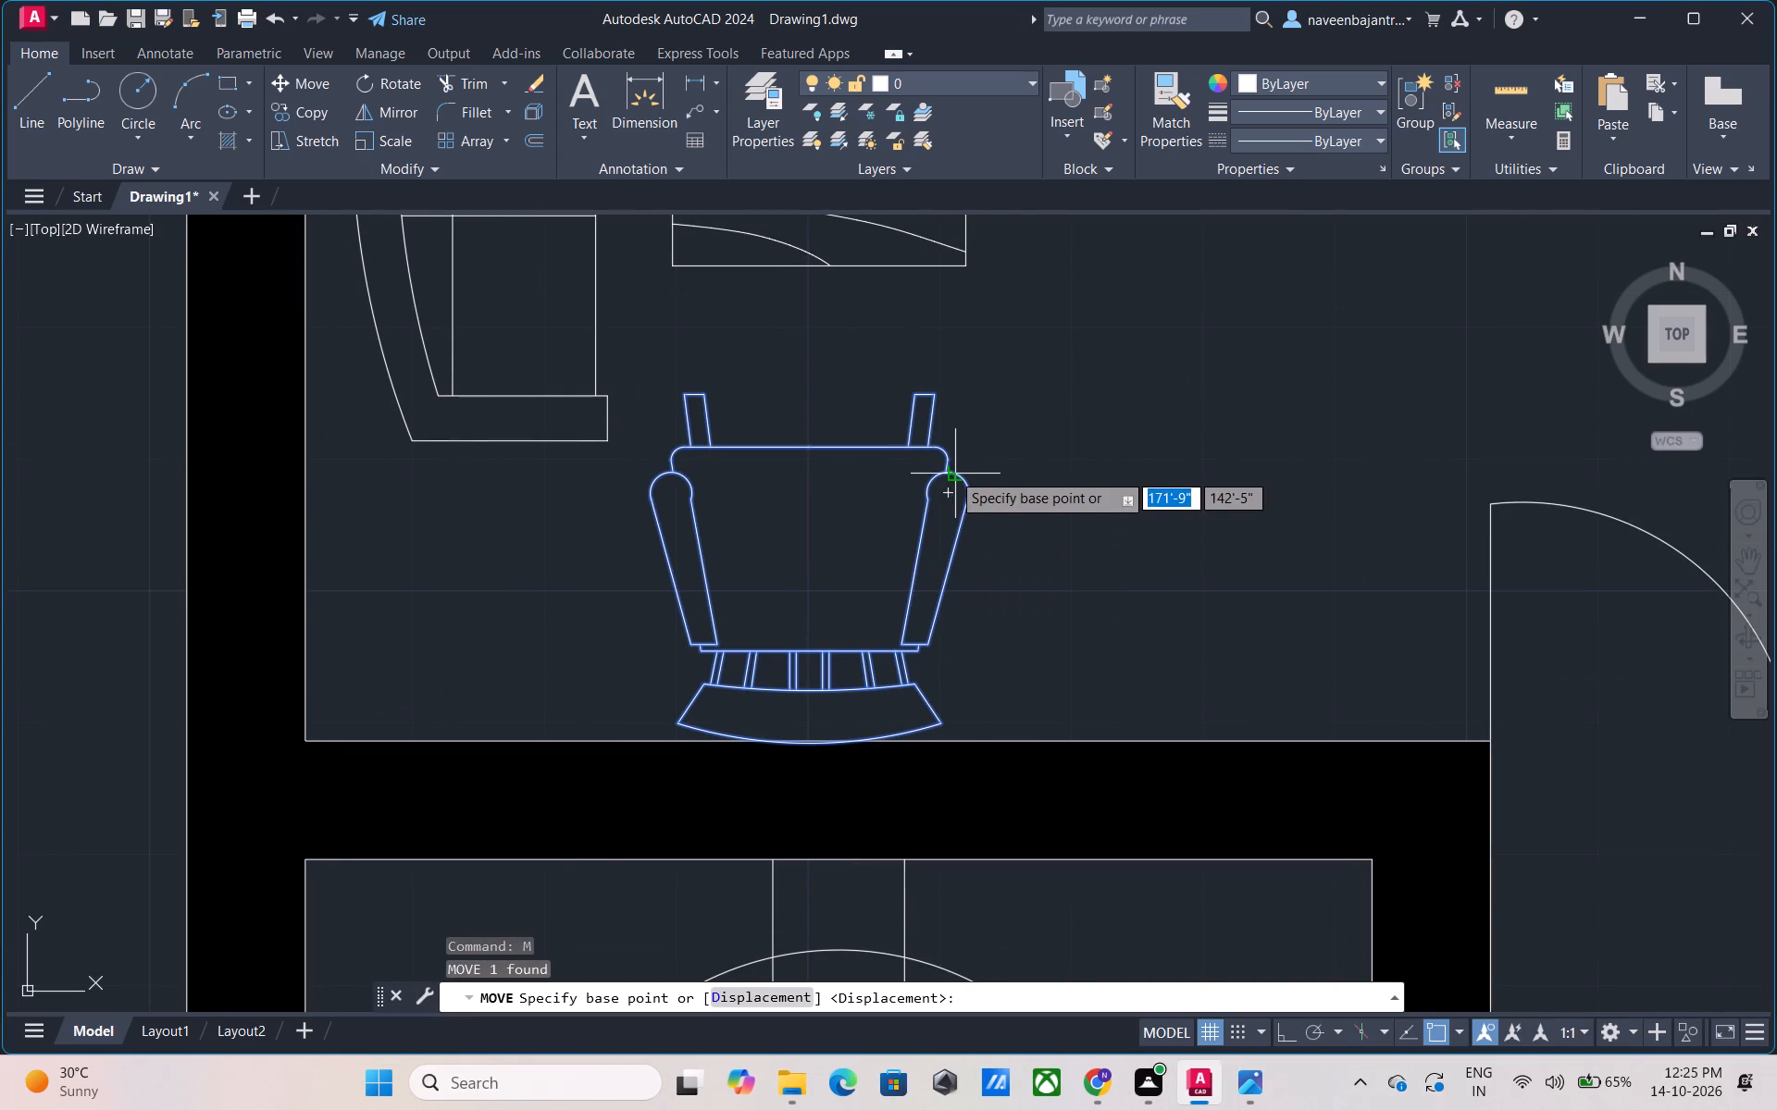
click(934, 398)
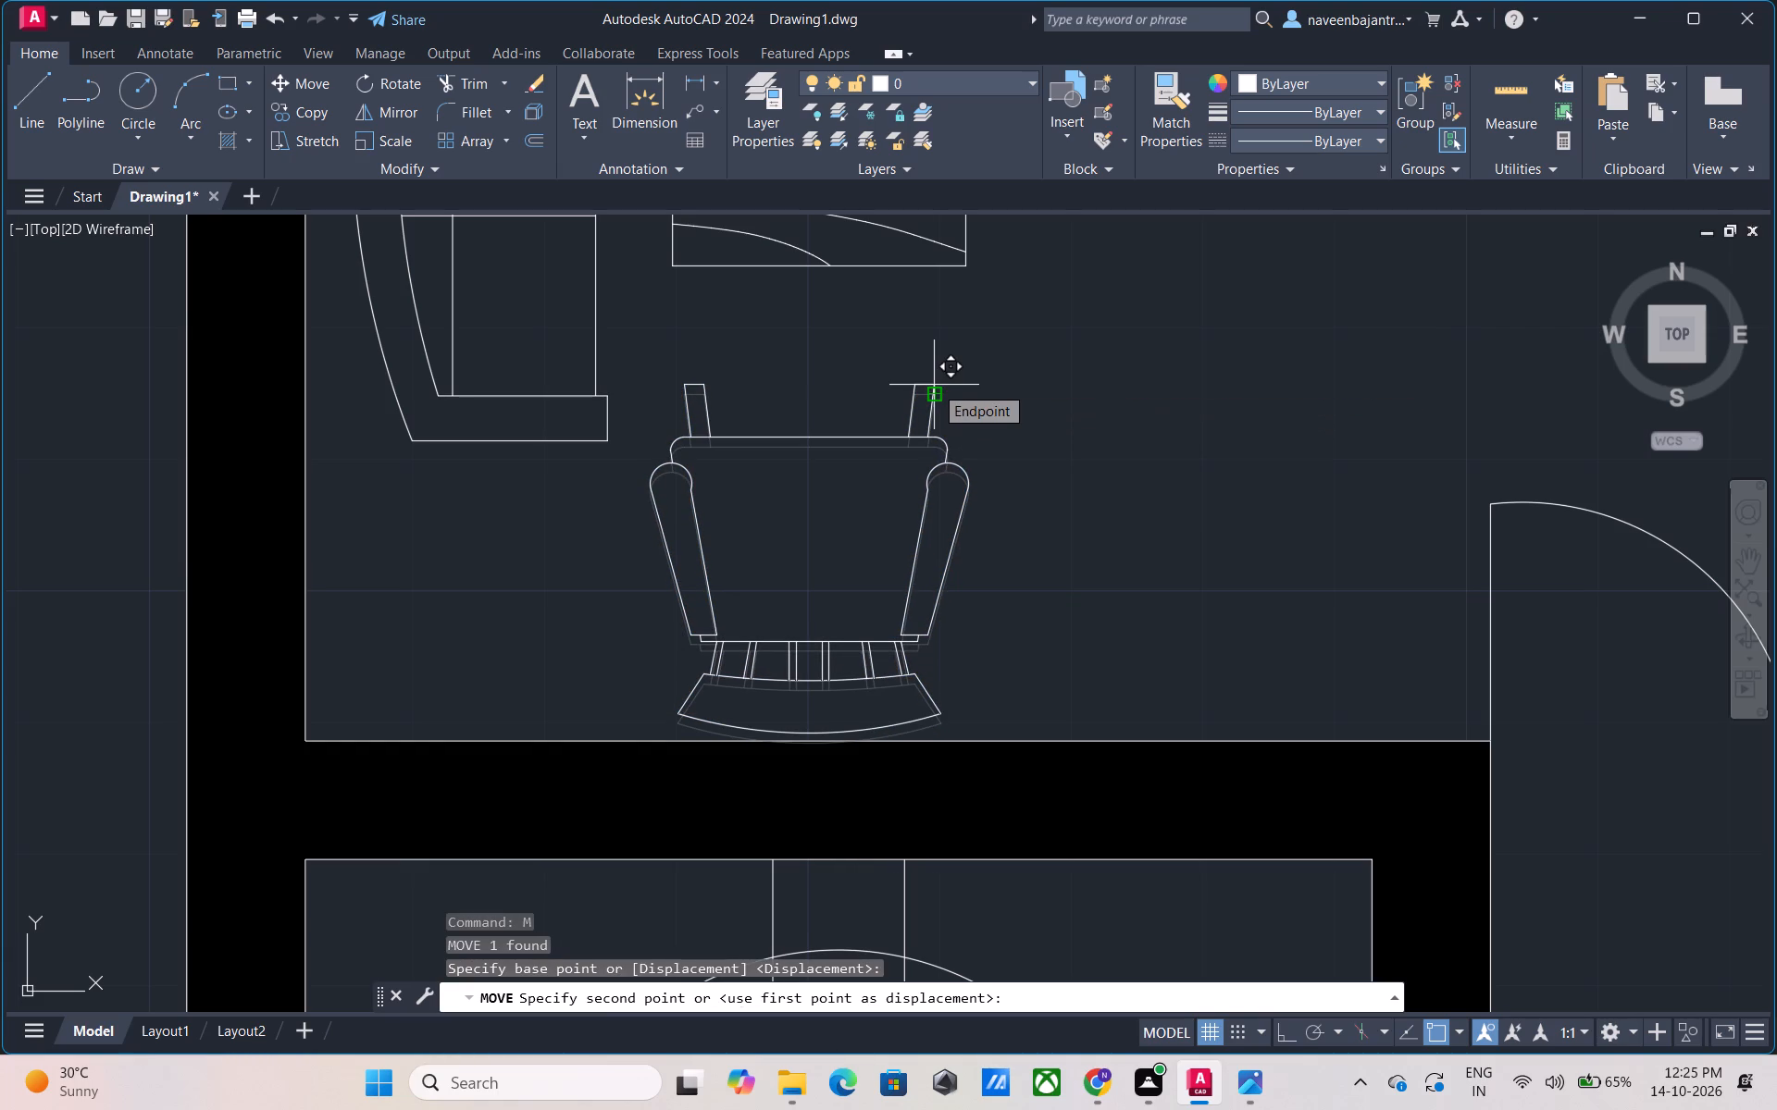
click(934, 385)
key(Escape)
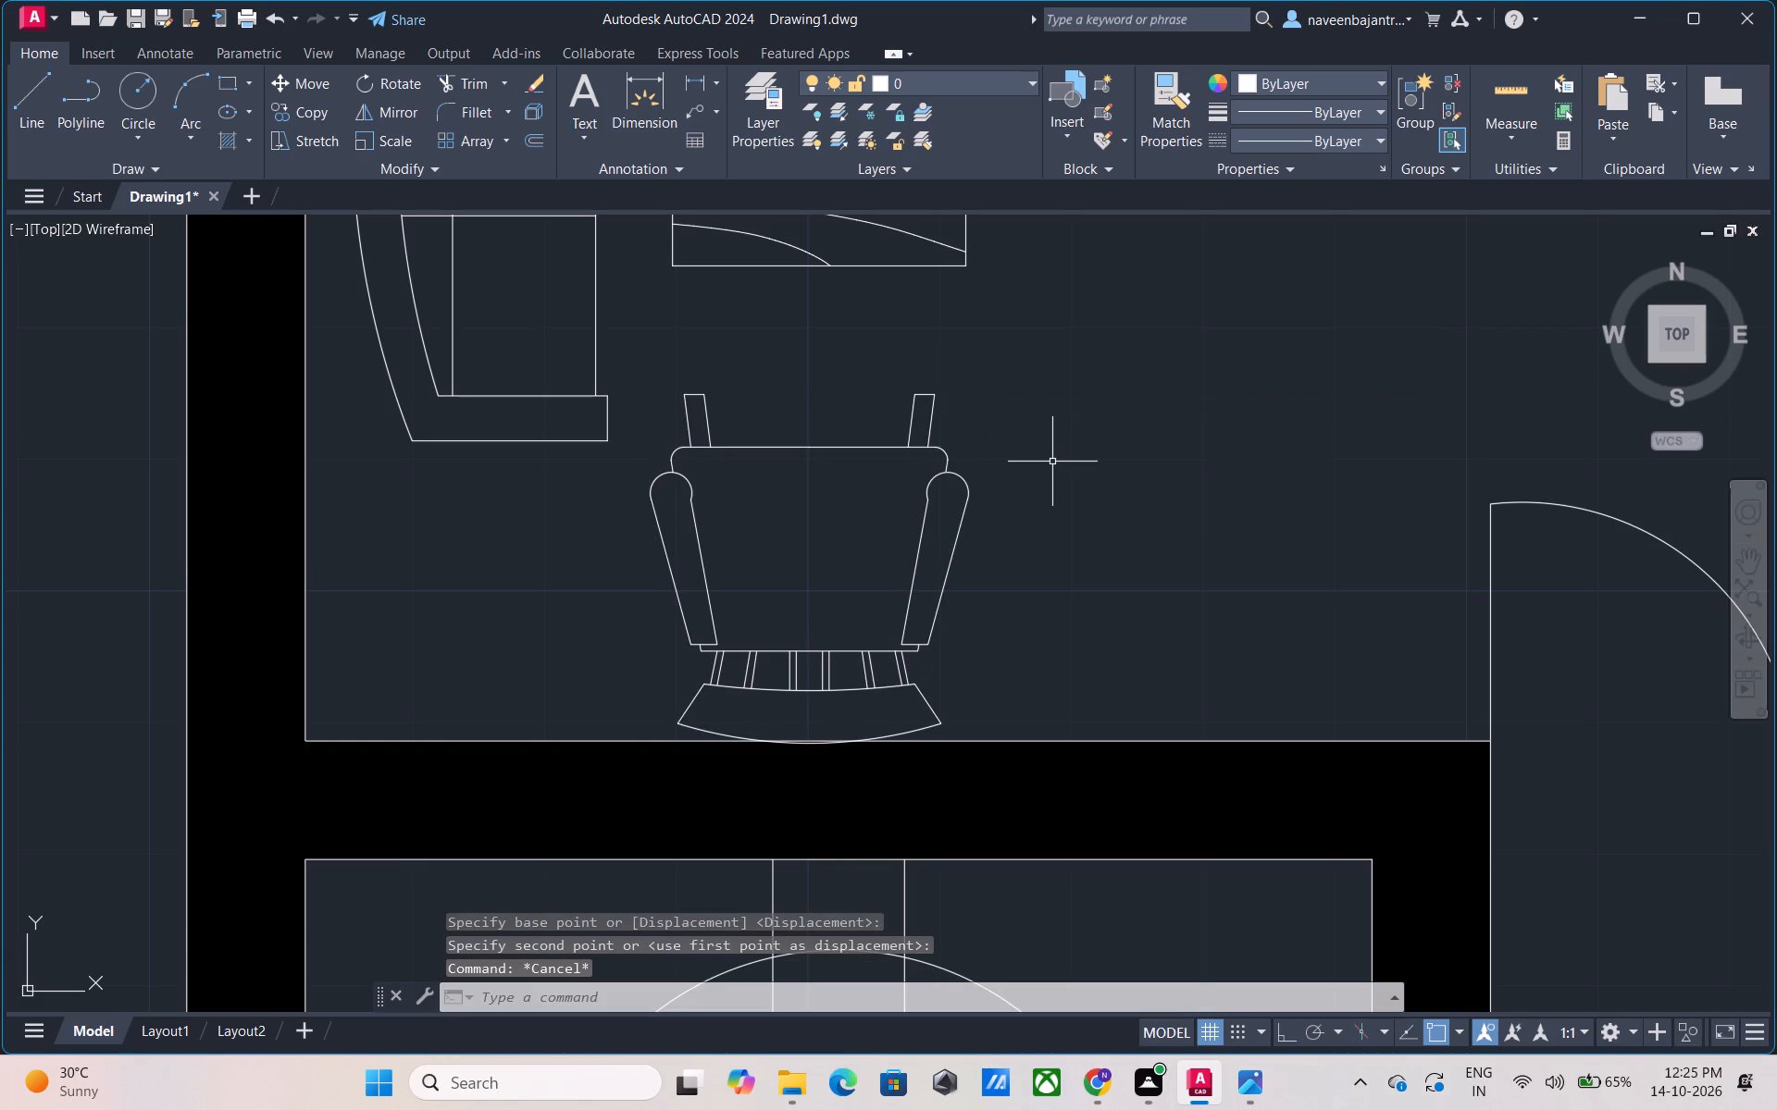
Open DesignCenter to access furniture blocks for the floor plan.
scroll(1052, 462, down, 3)
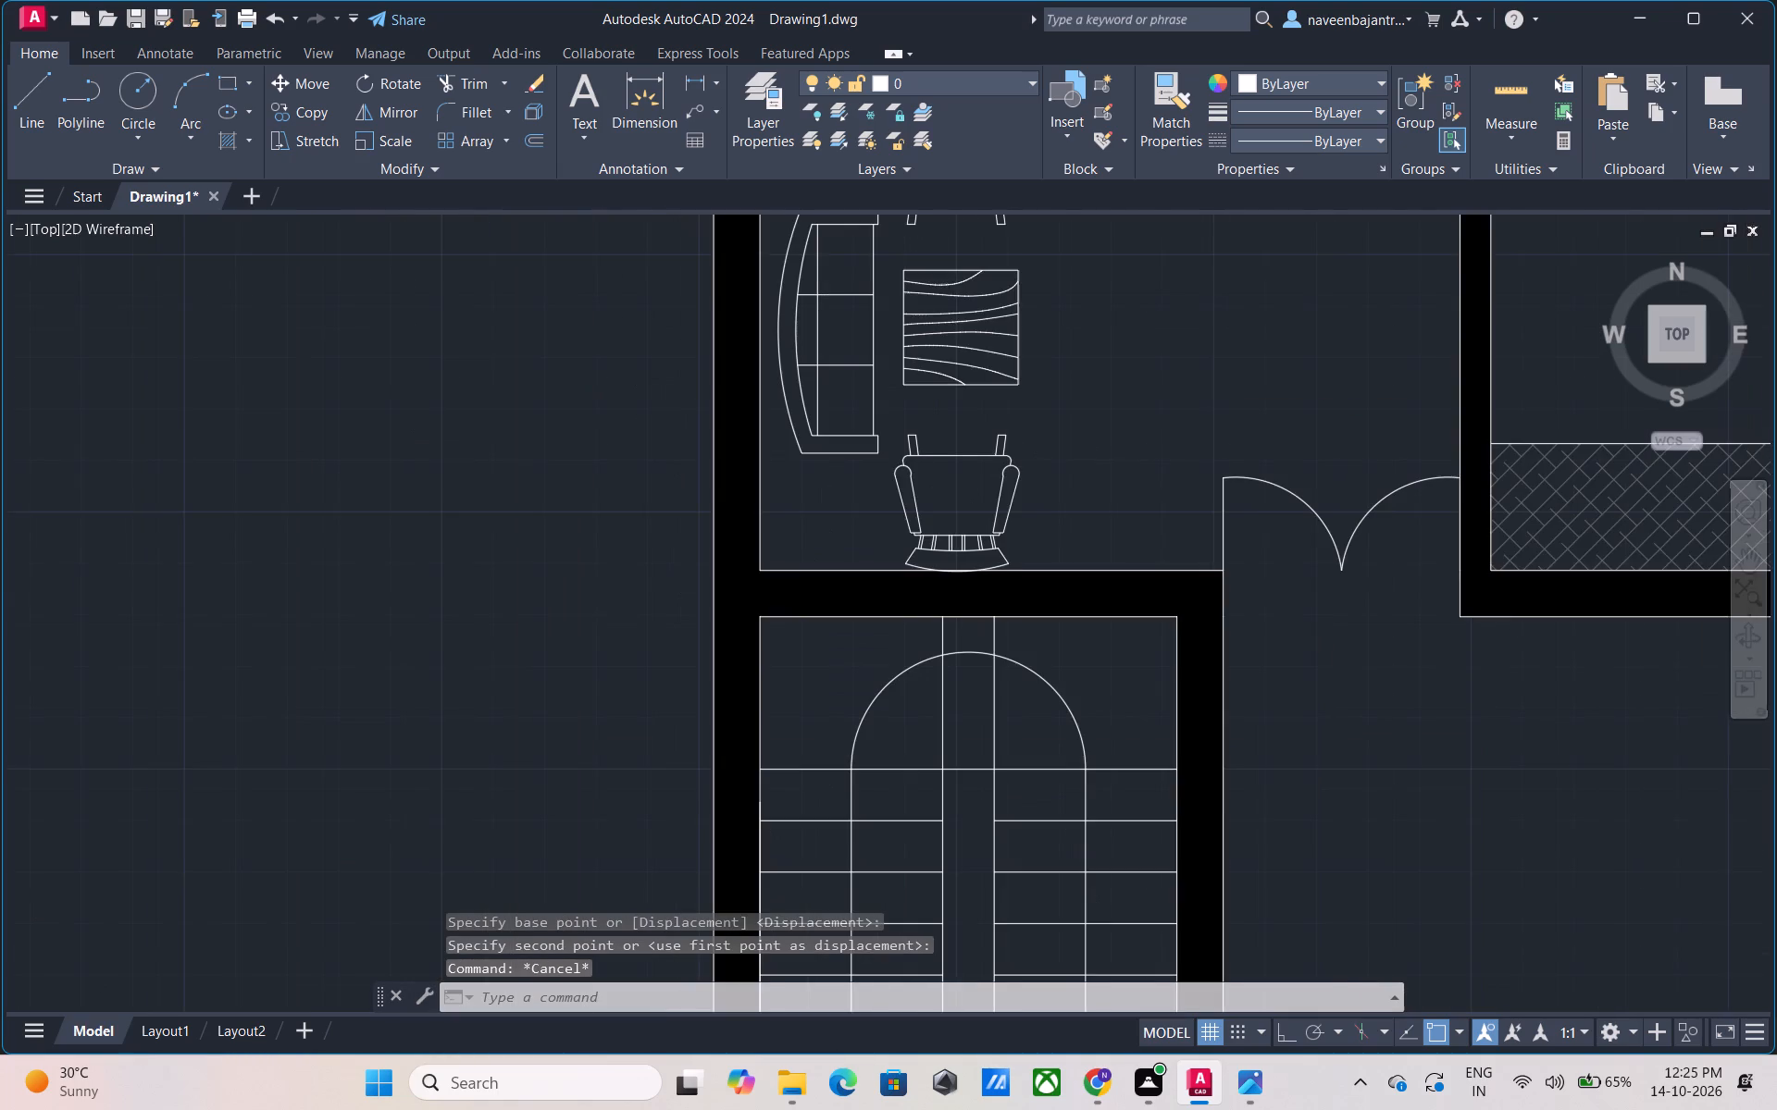
scroll(1052, 462, down, 2)
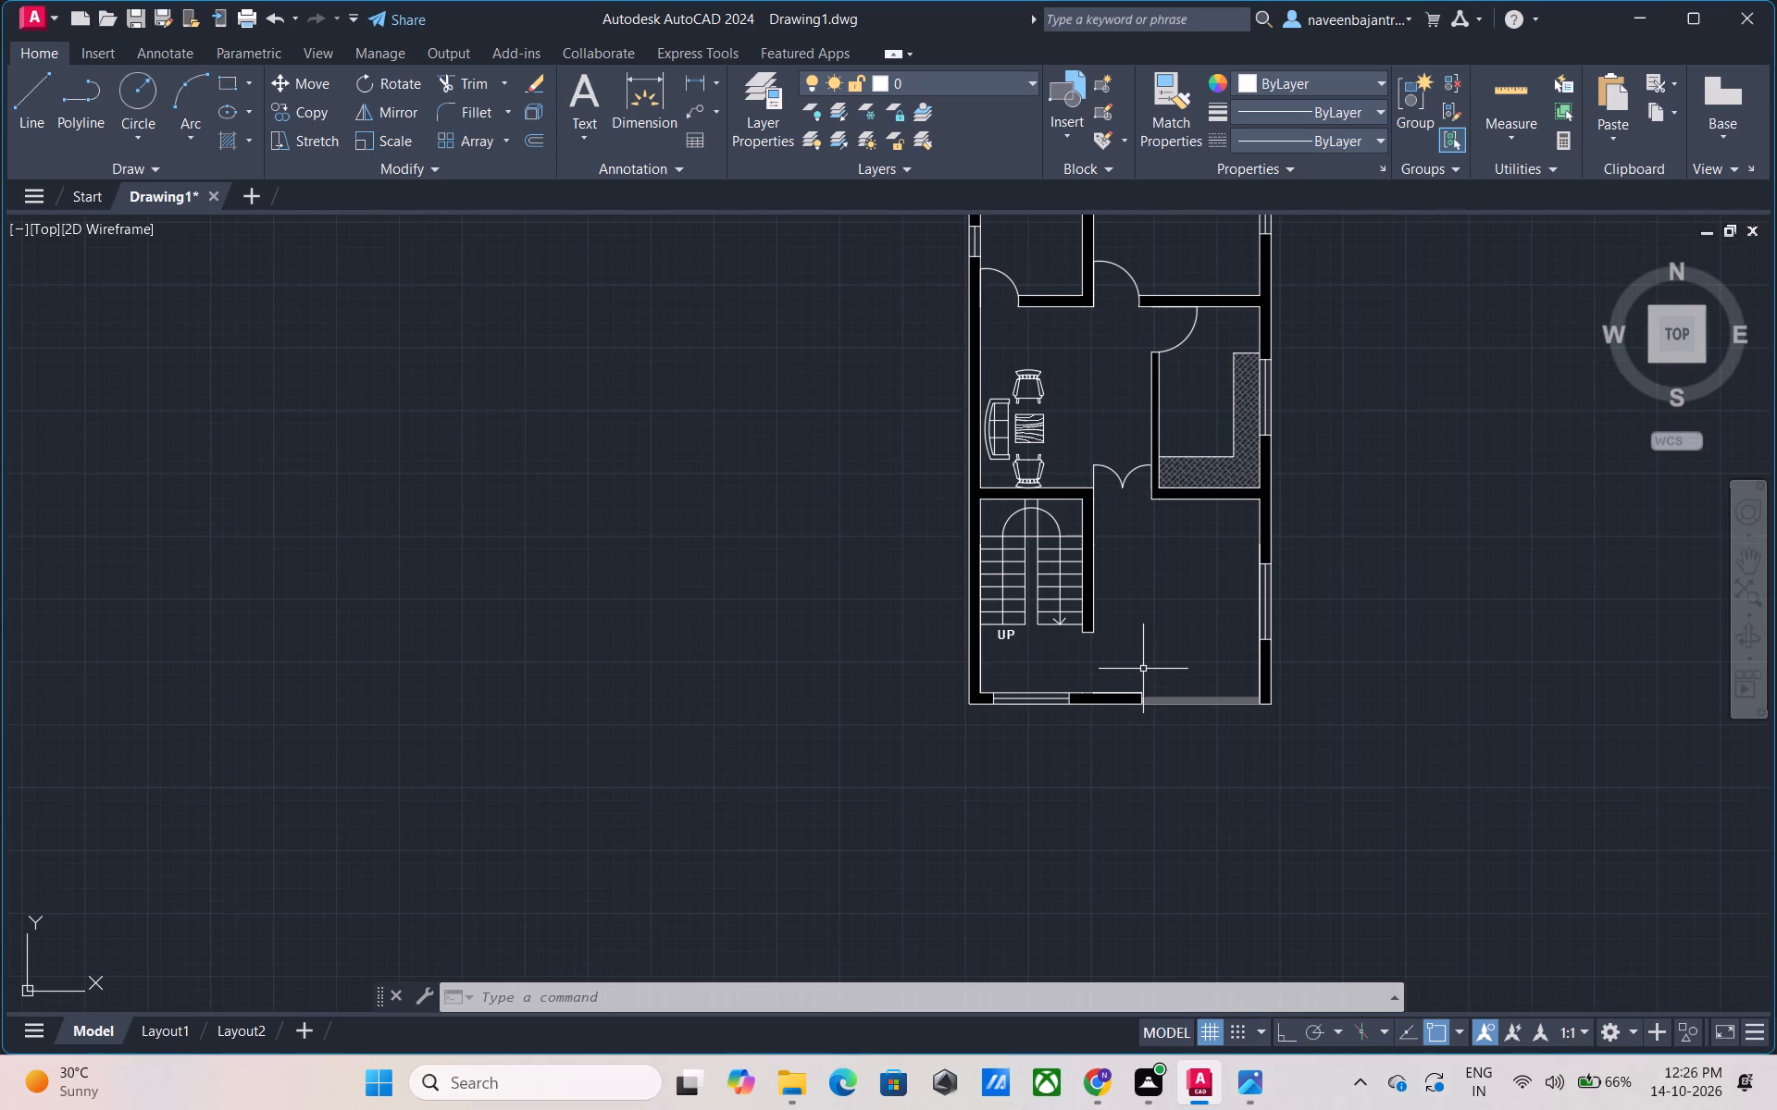
middle_drag(1170, 598, 924, 740)
scroll(933, 679, up, 1)
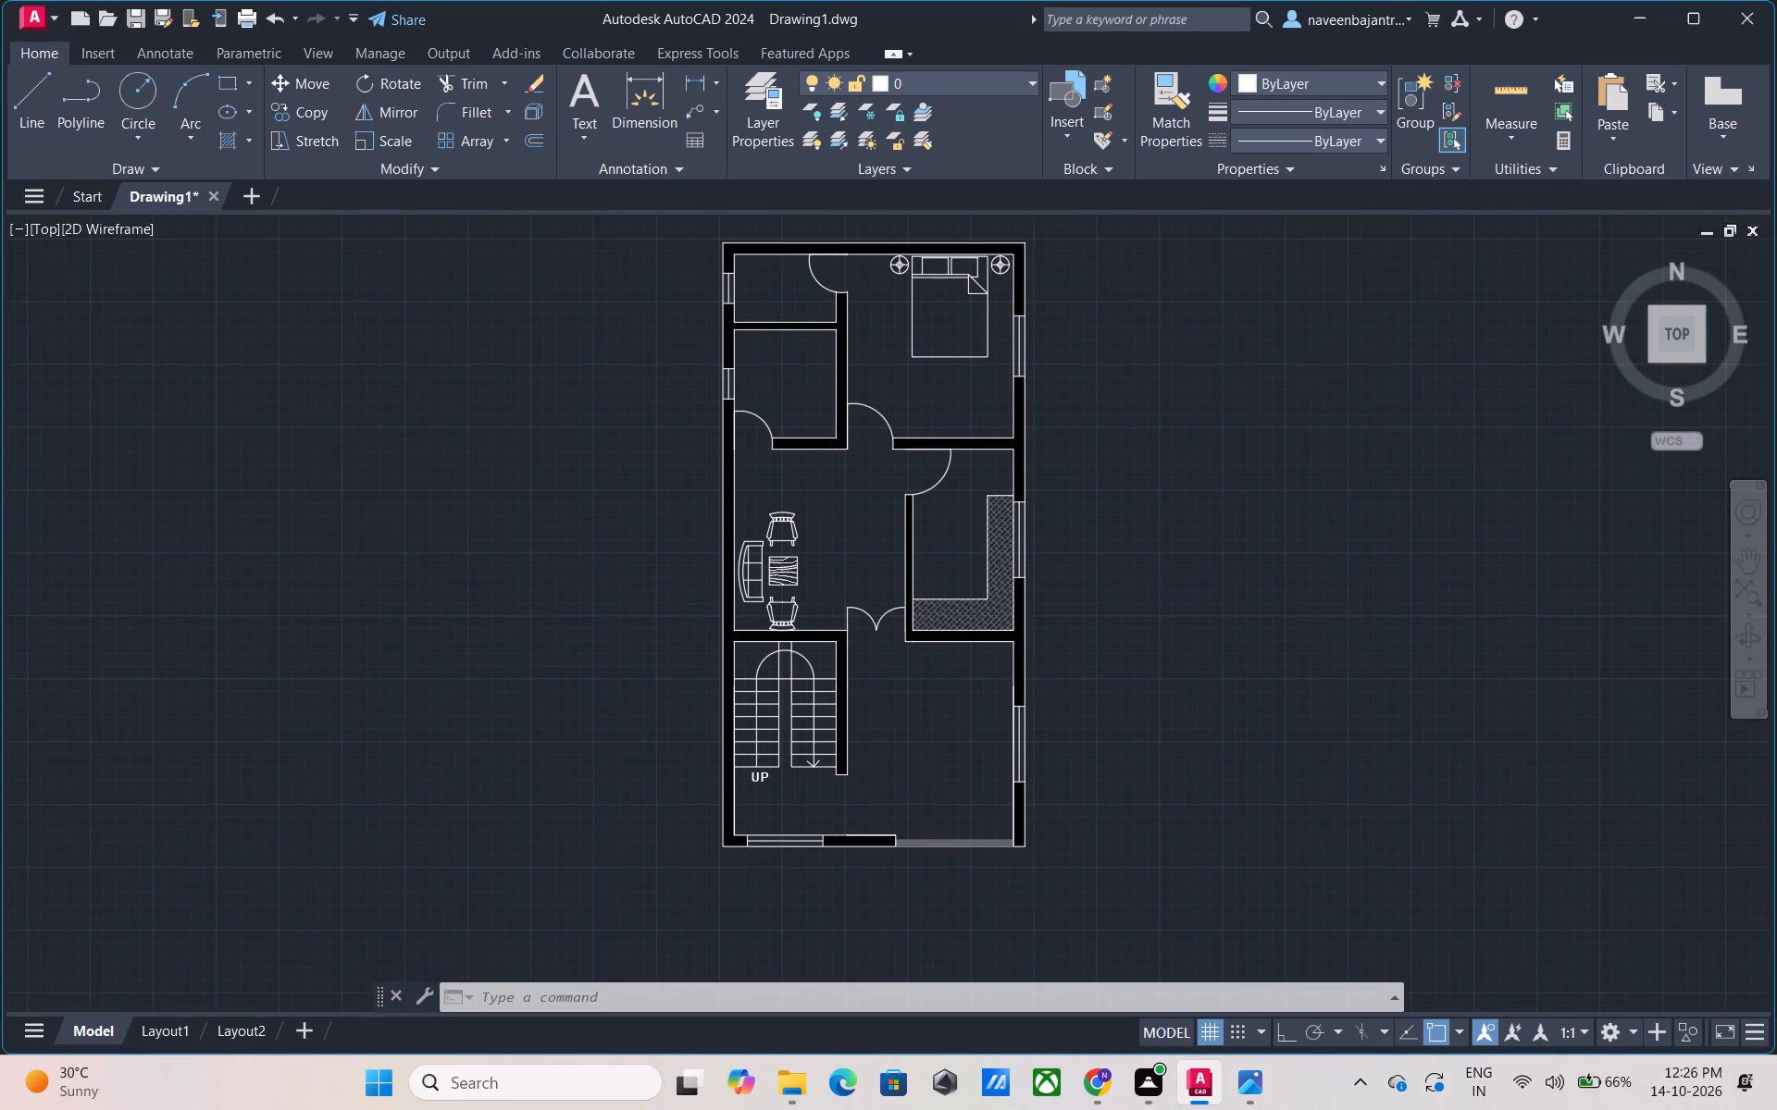
middle_drag(933, 679, 929, 717)
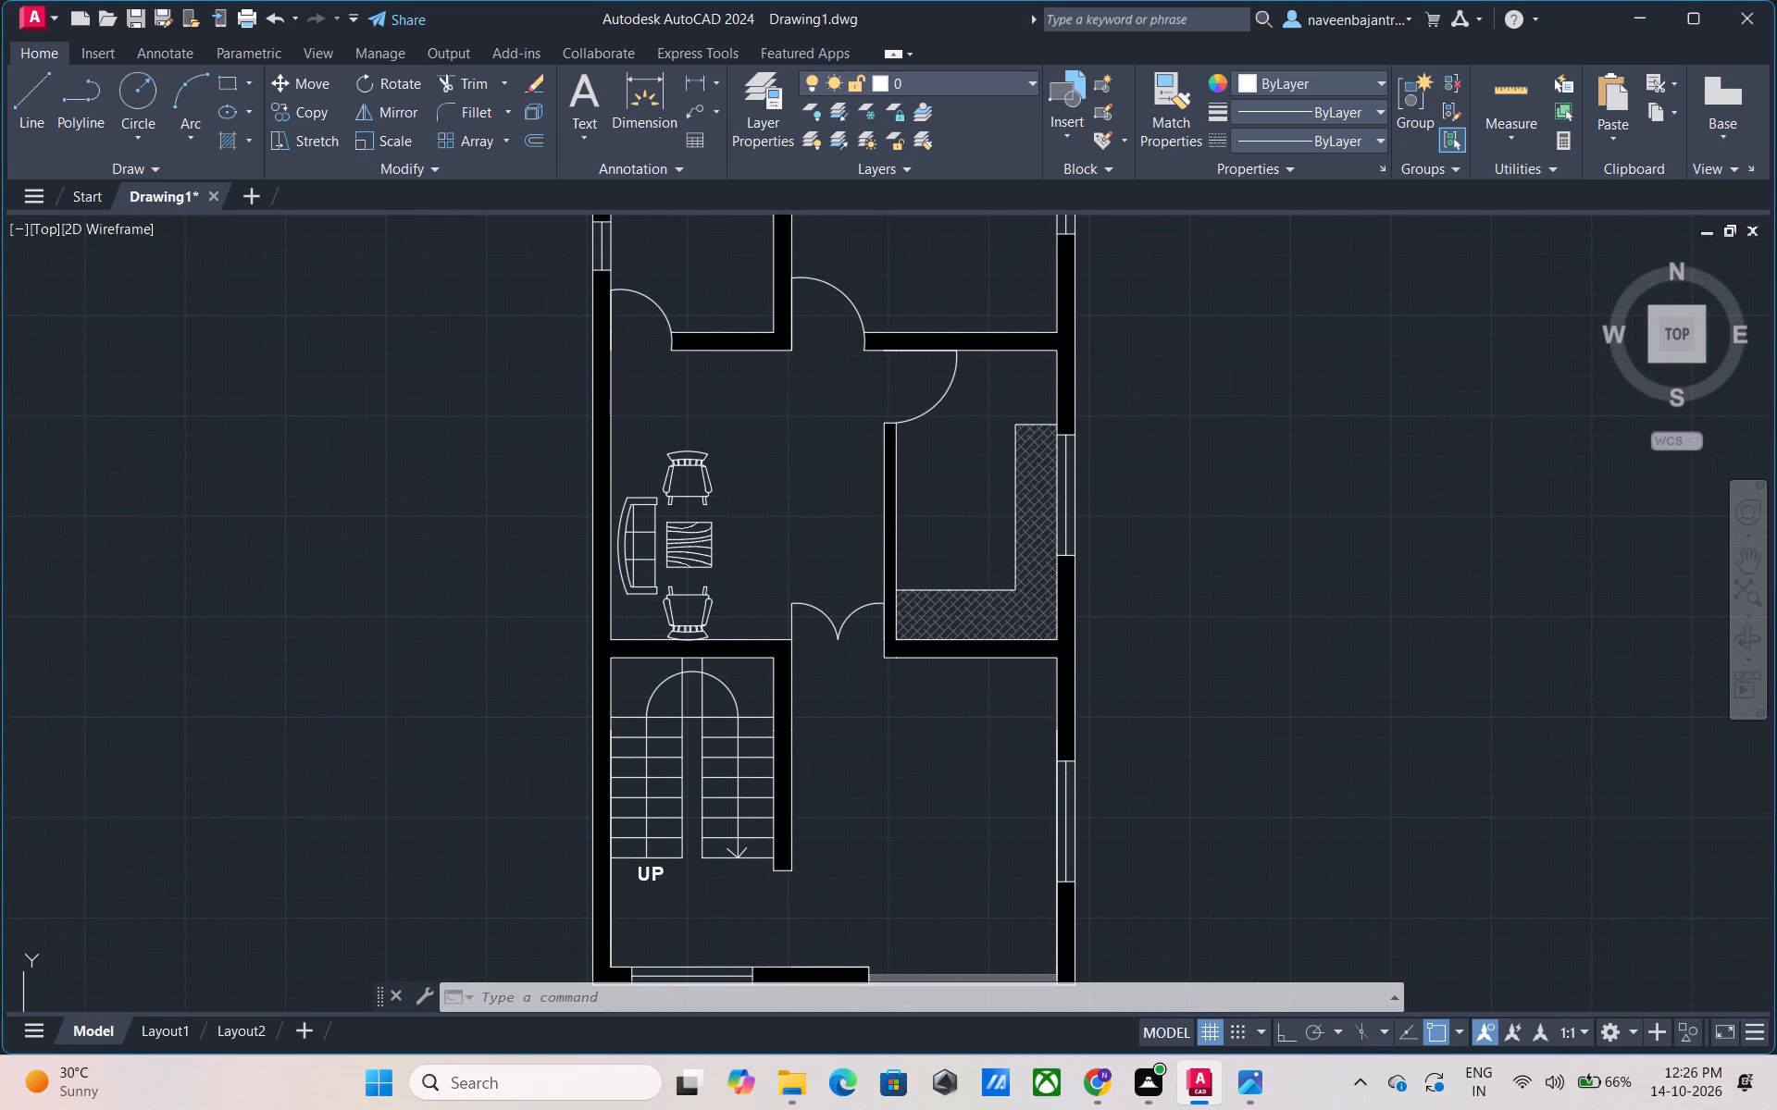
key(Escape)
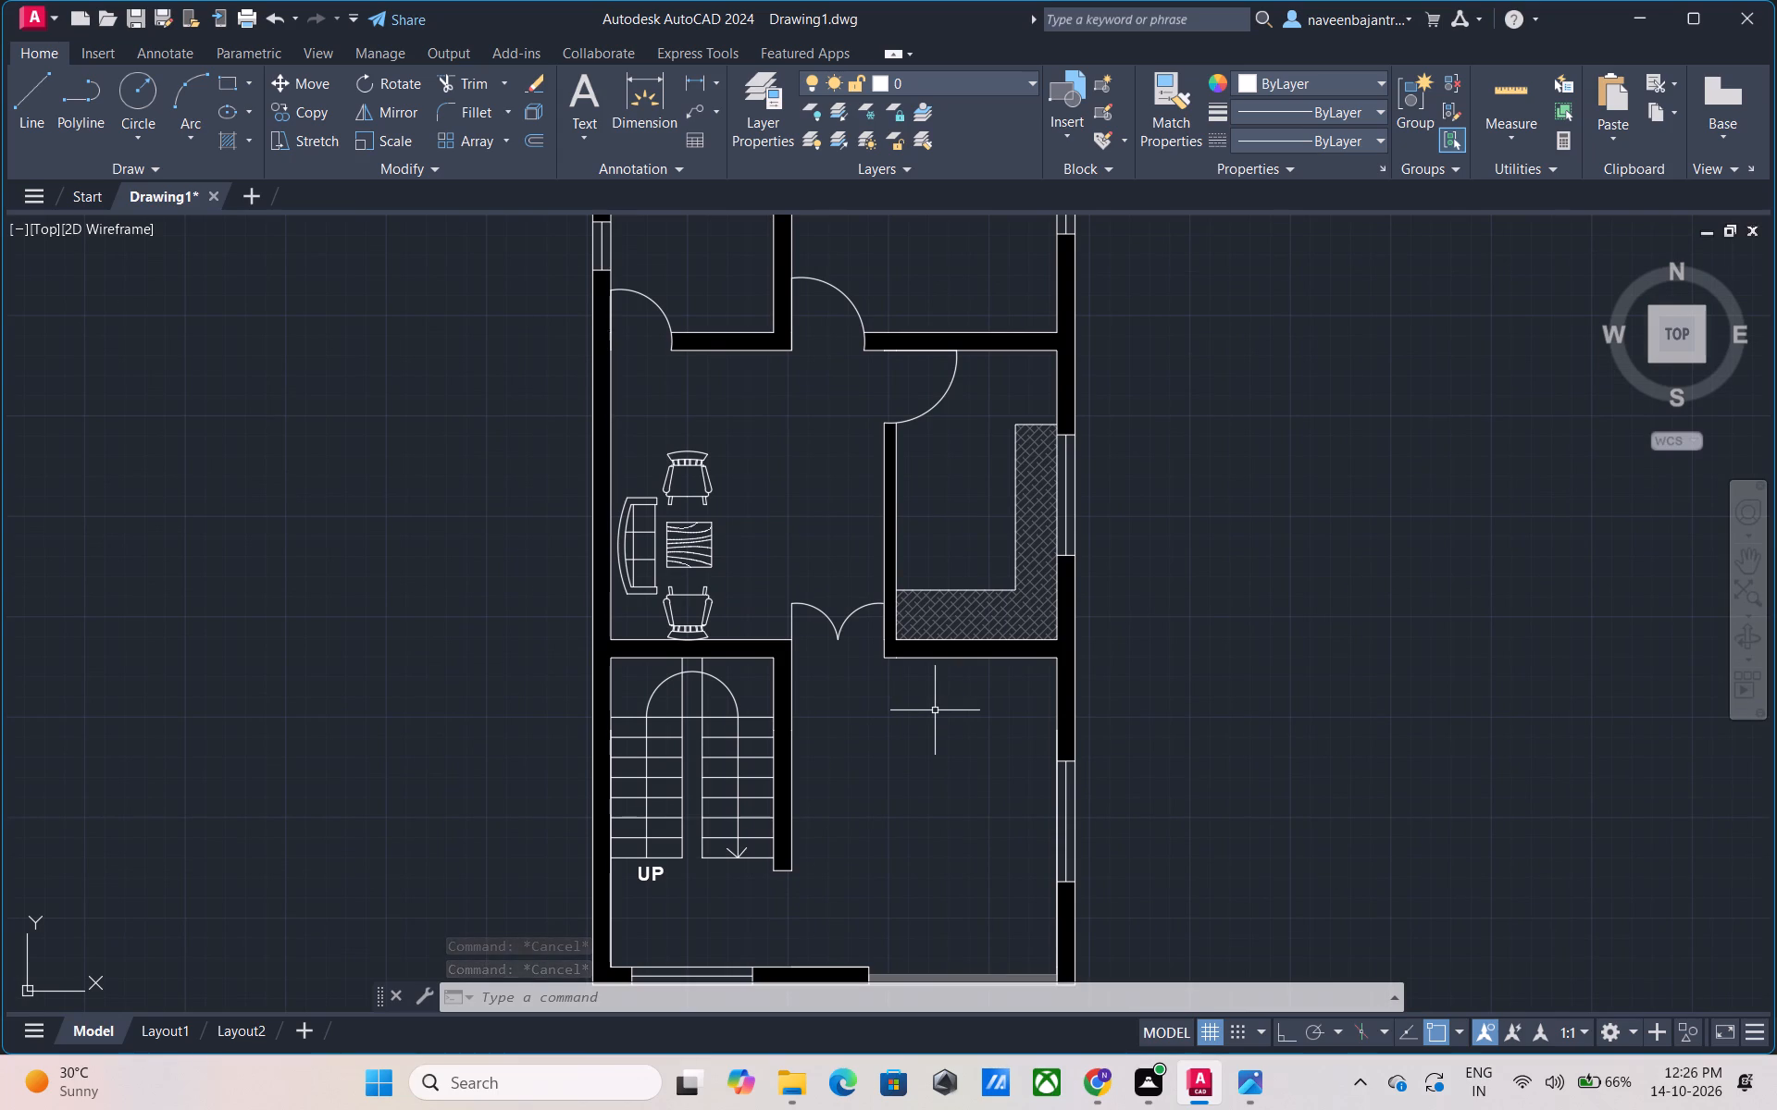
text(DC)
key(space)
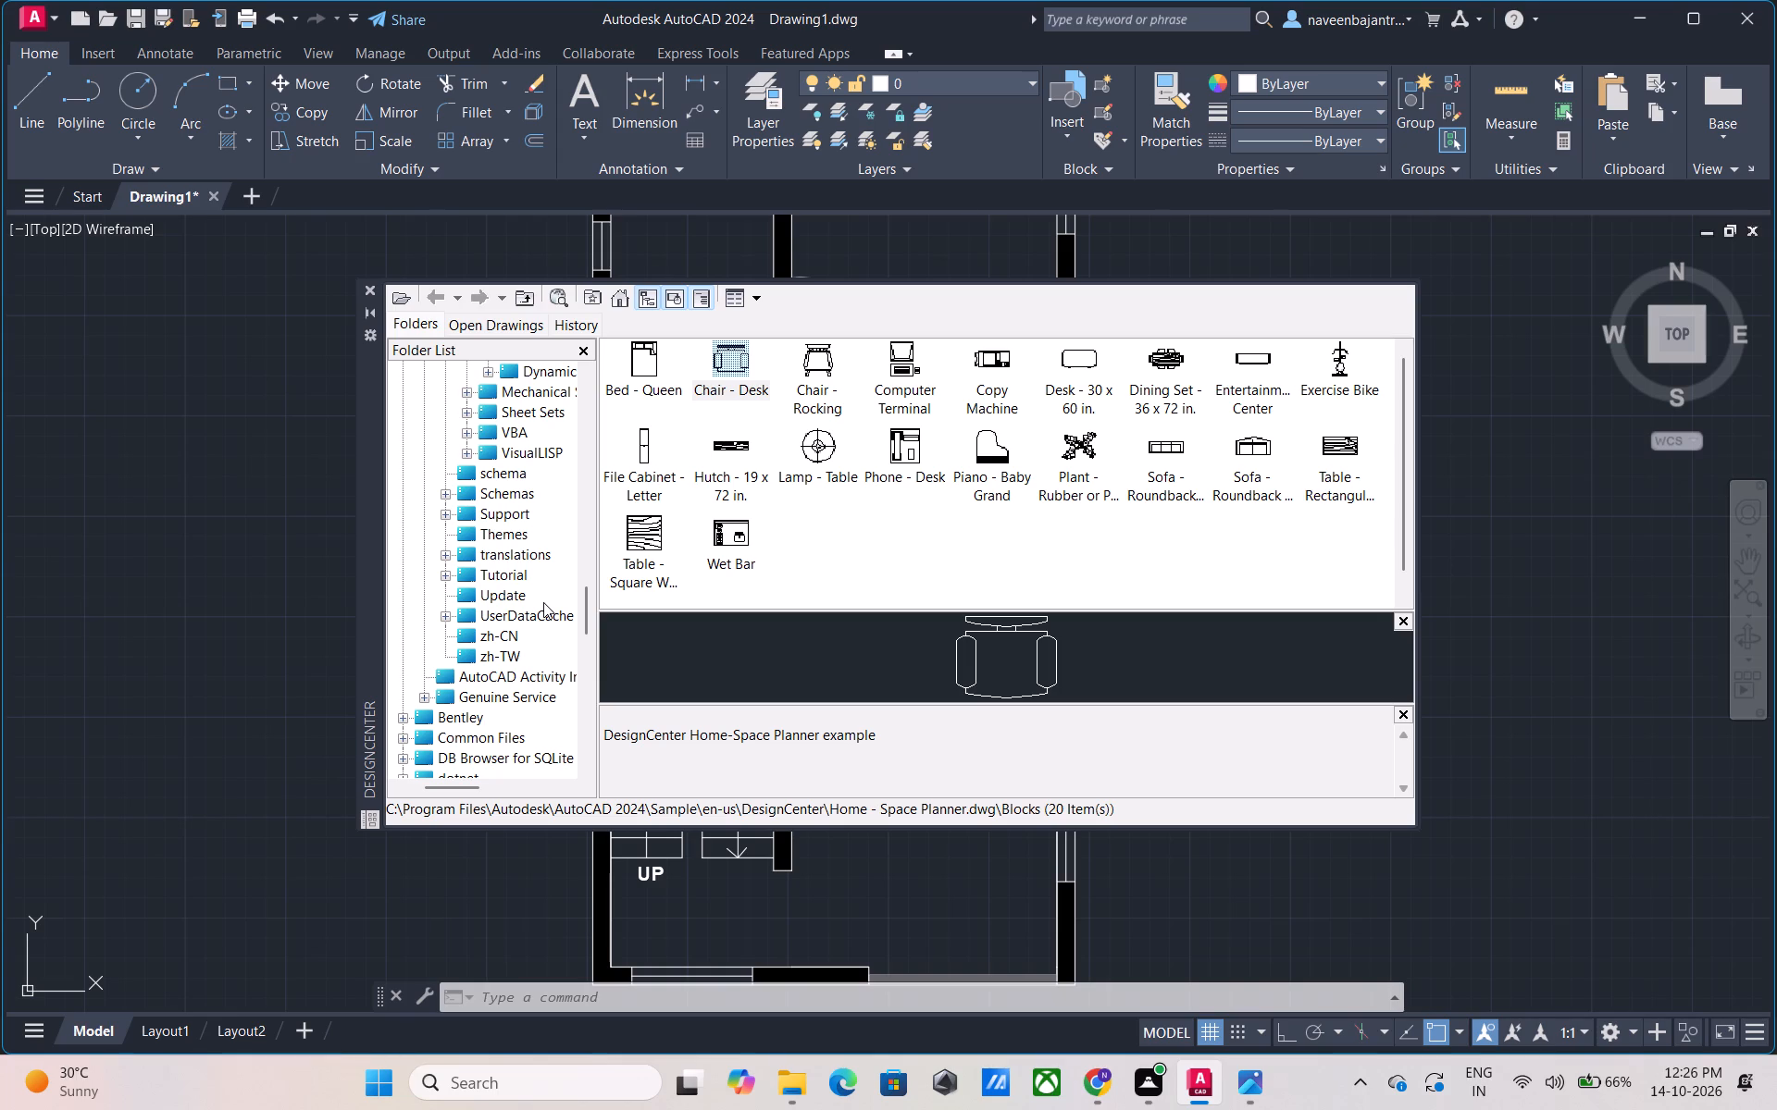
Look through DesignCenter's folder tree, from the AutoCAD 2024 subfolders down to the desktop folders and drawings, for another source of blocks.
scroll(521, 572, down, 2)
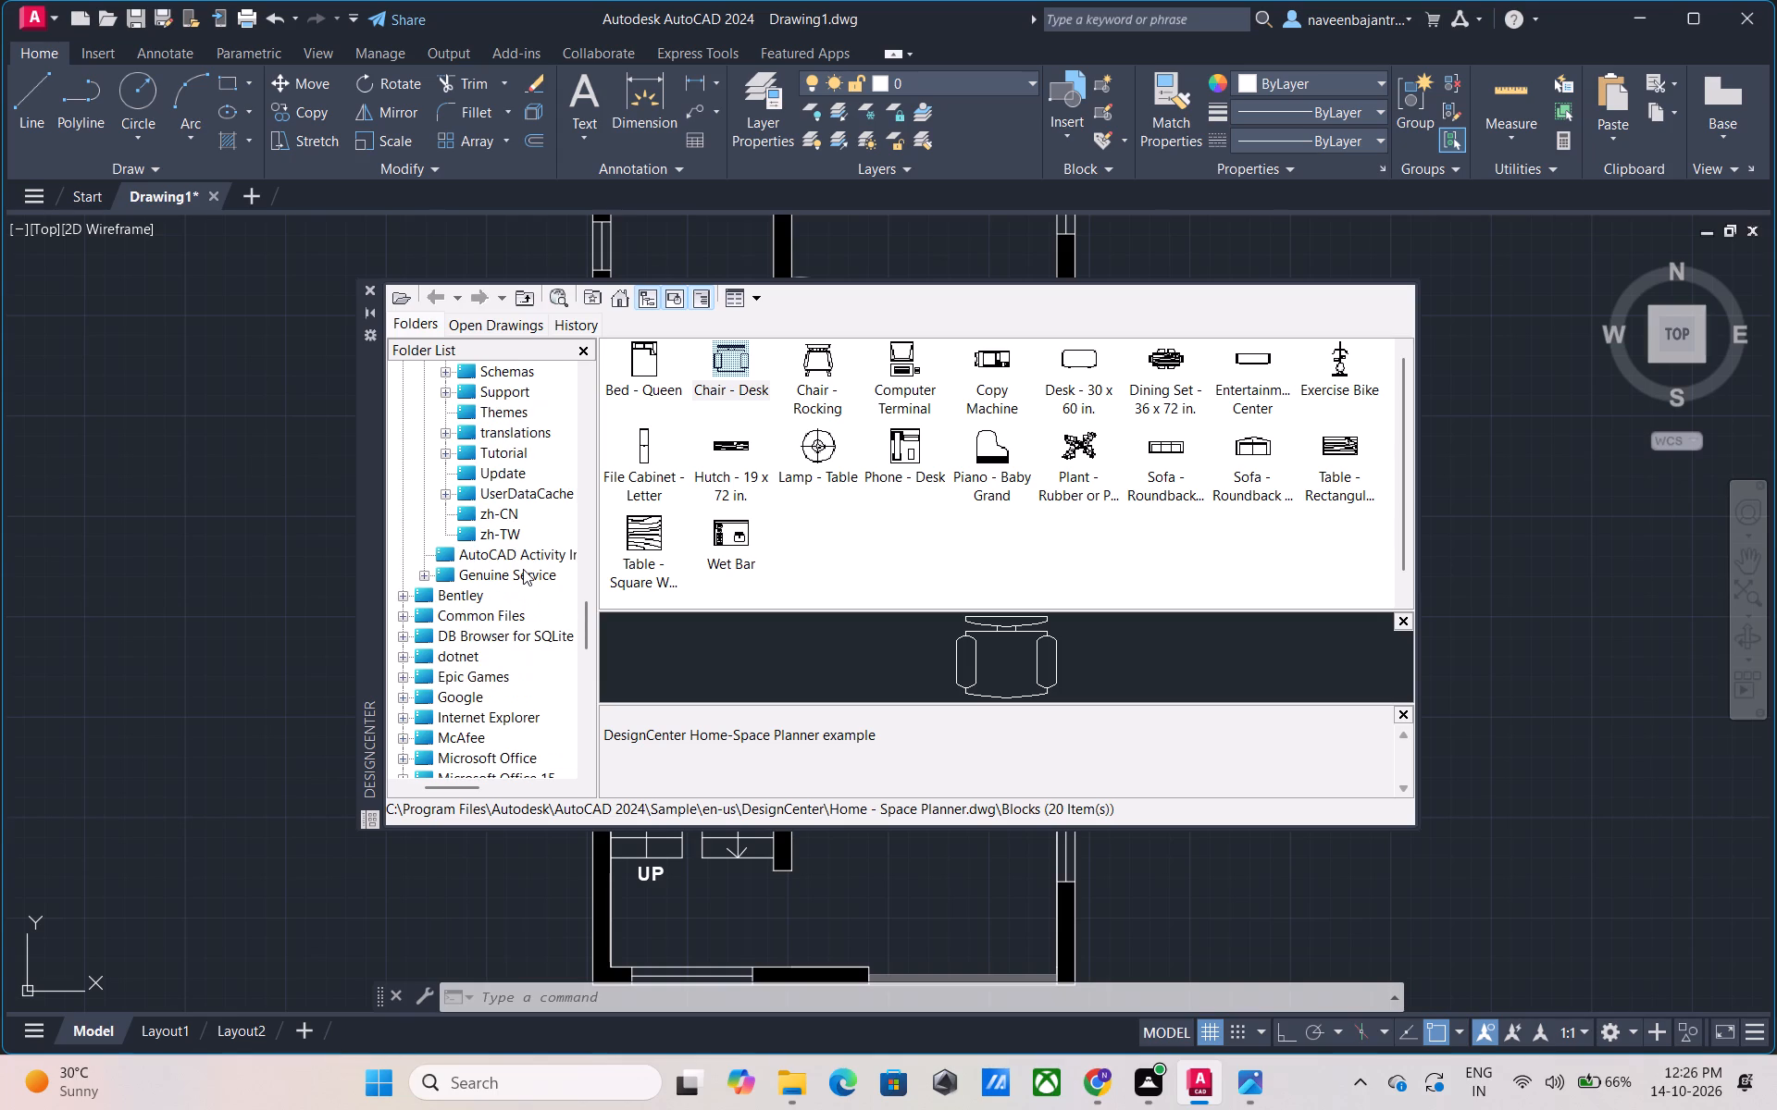
scroll(523, 569, down, 2)
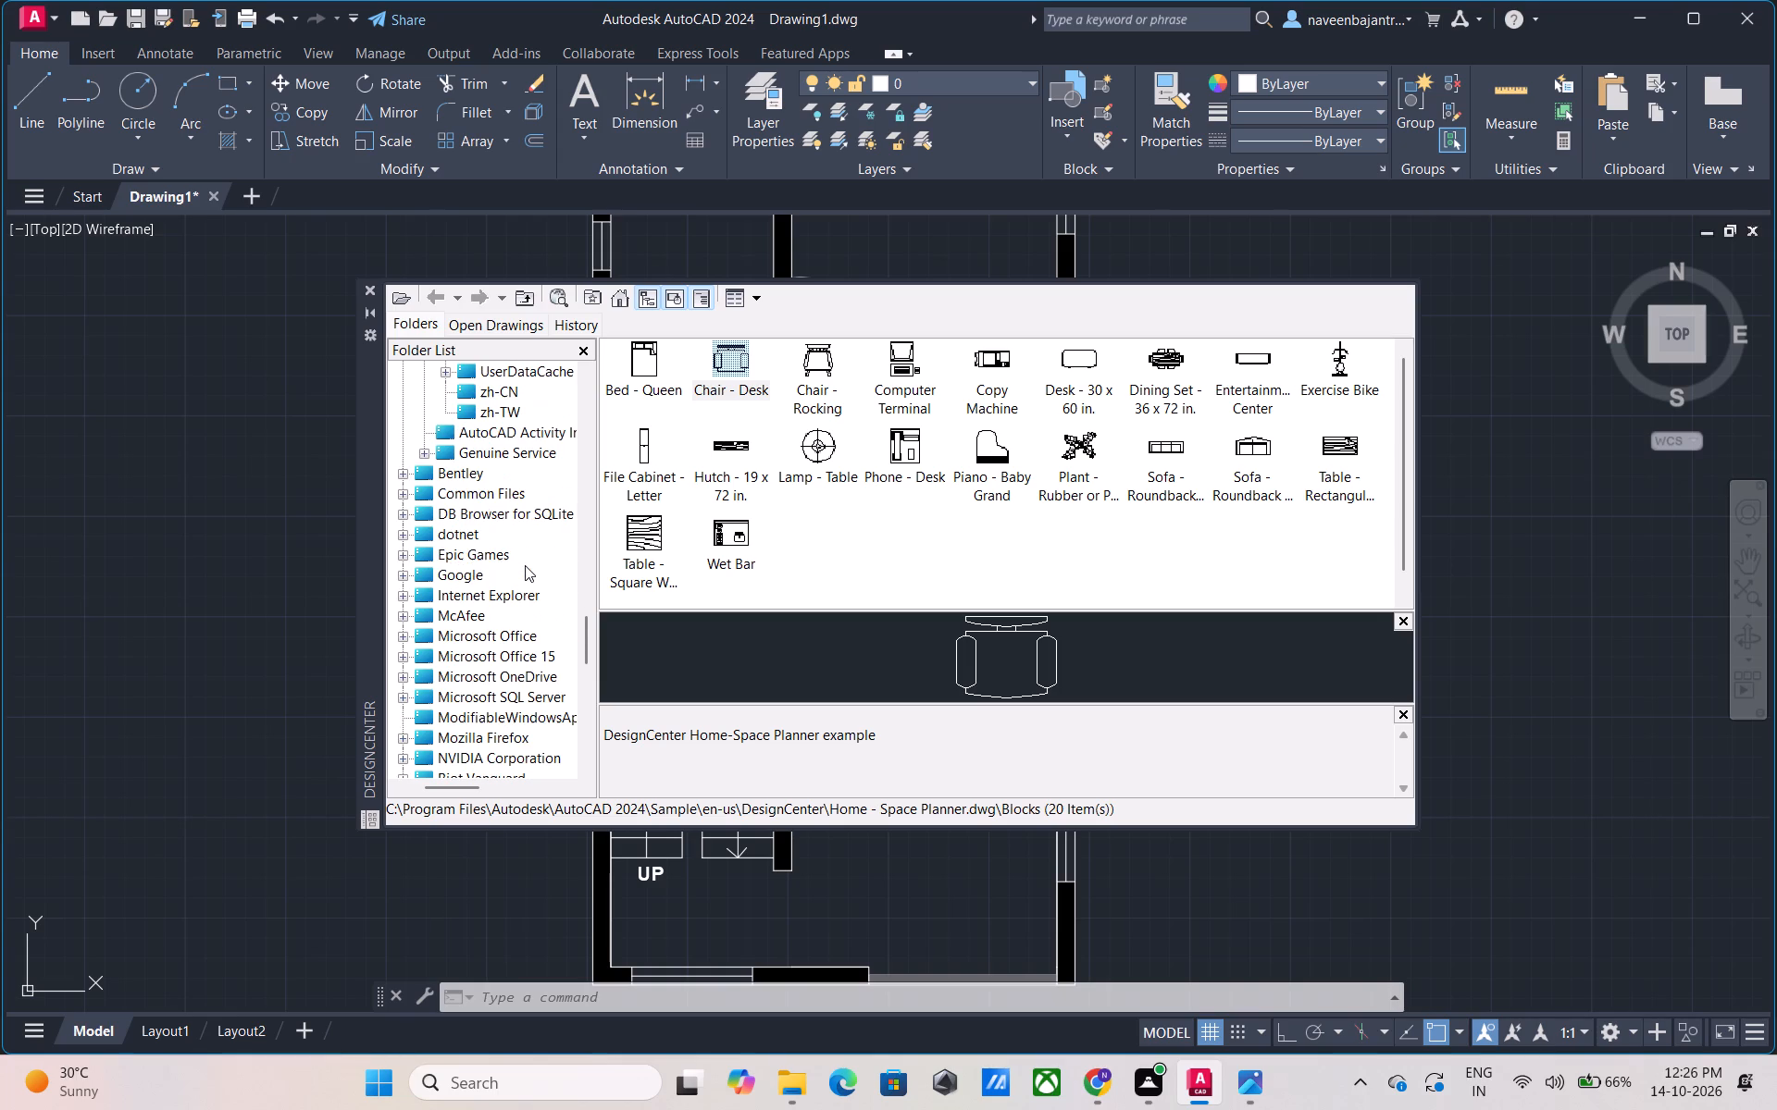
scroll(525, 565, down, 2)
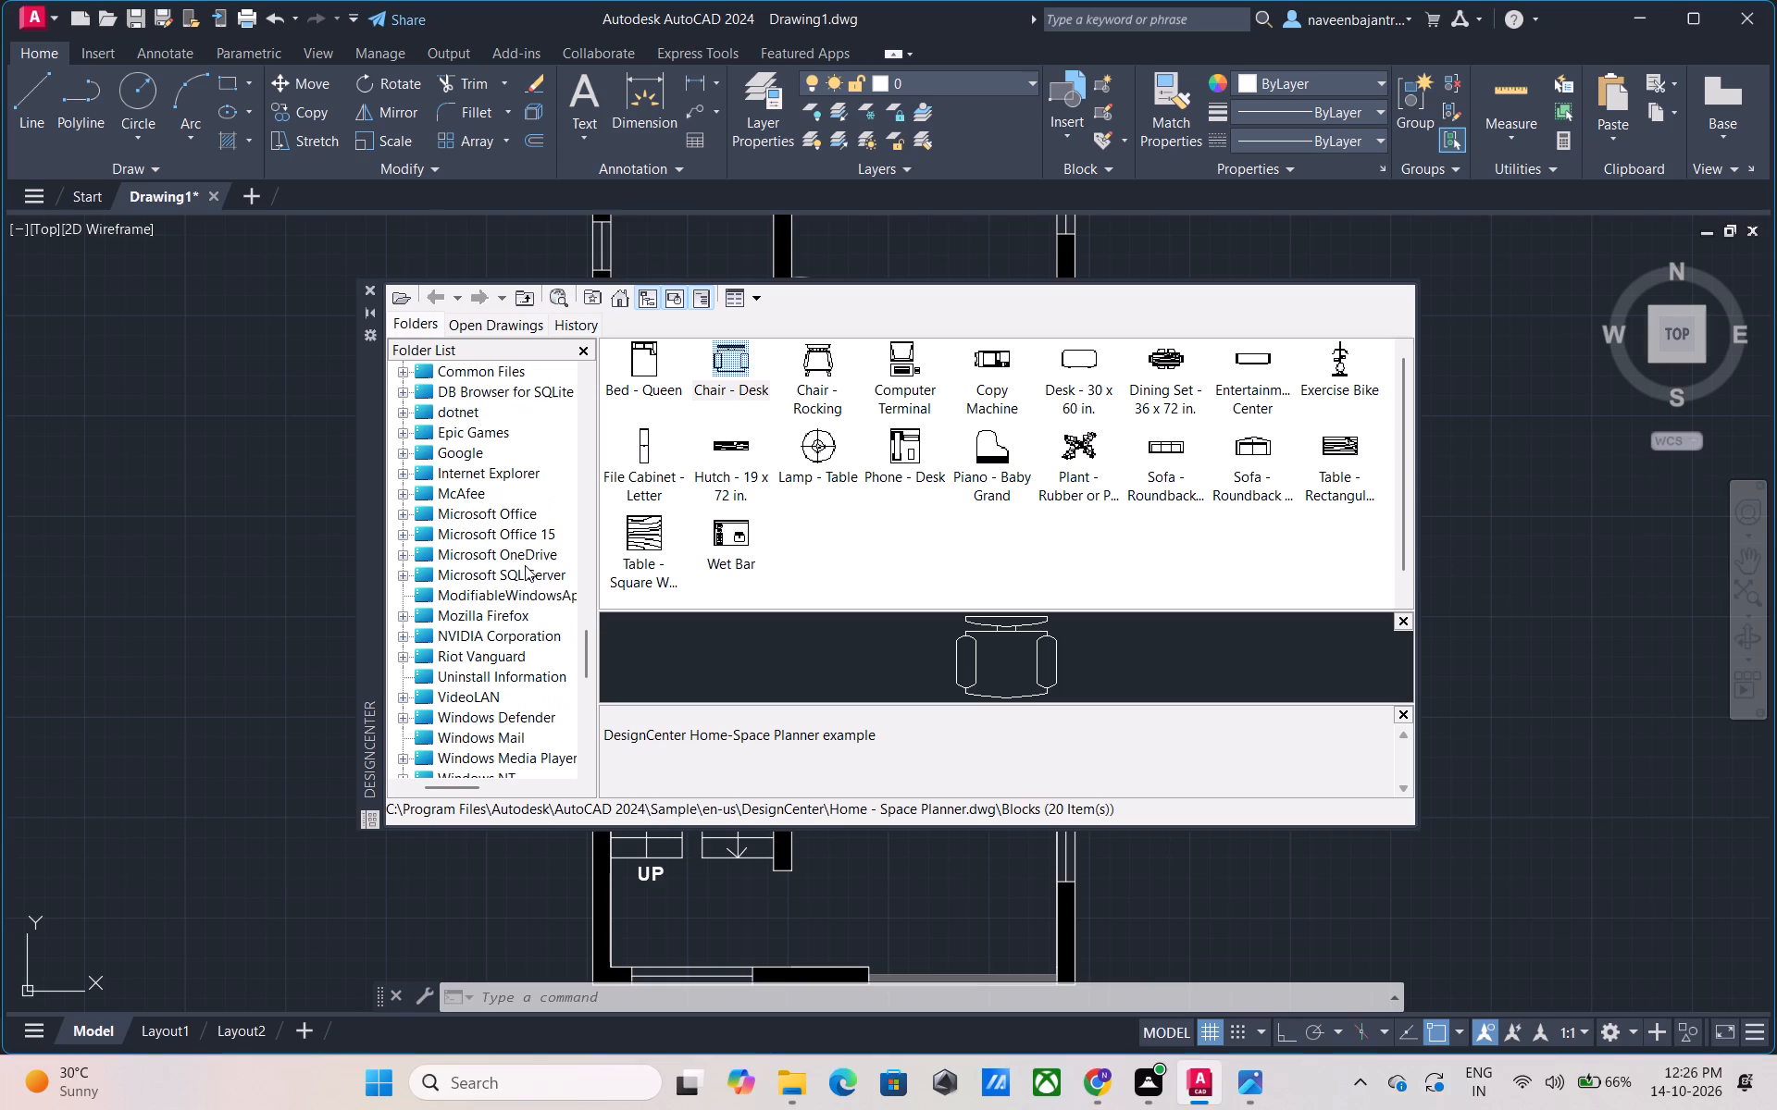
scroll(525, 565, down, 2)
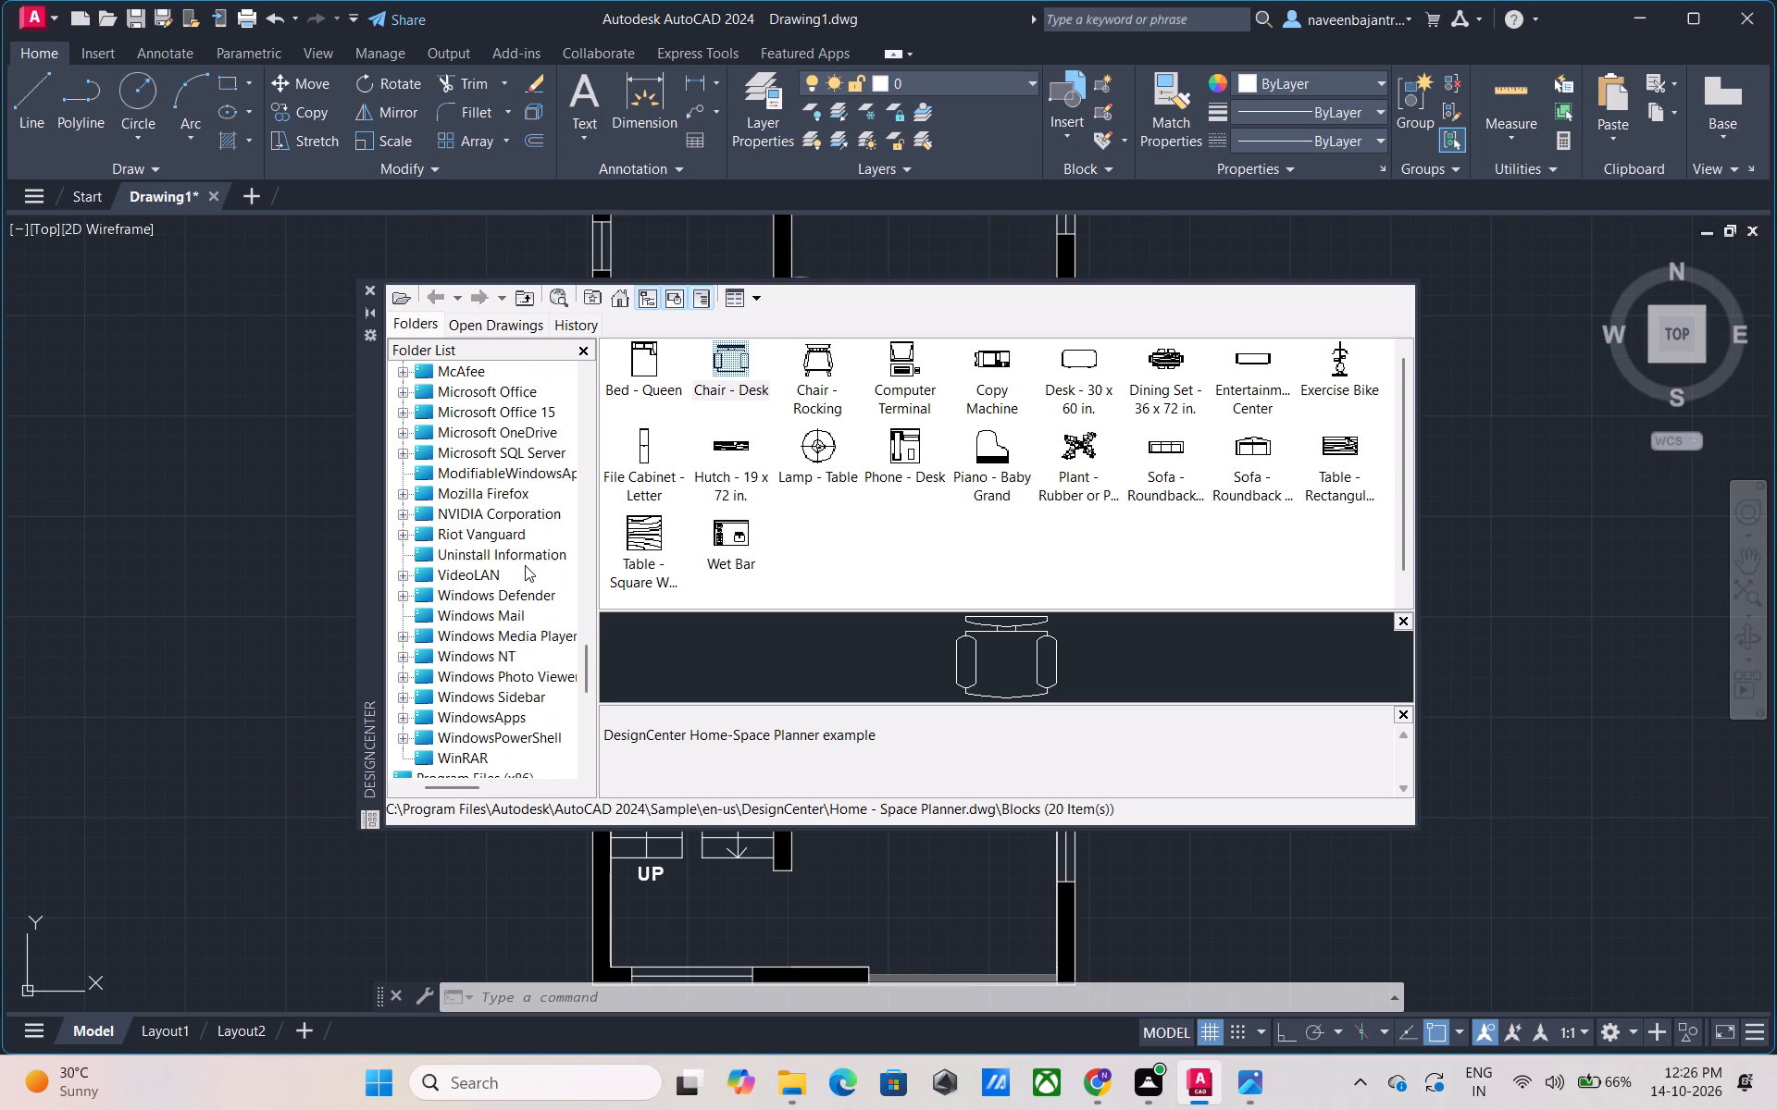
scroll(525, 565, down, 2)
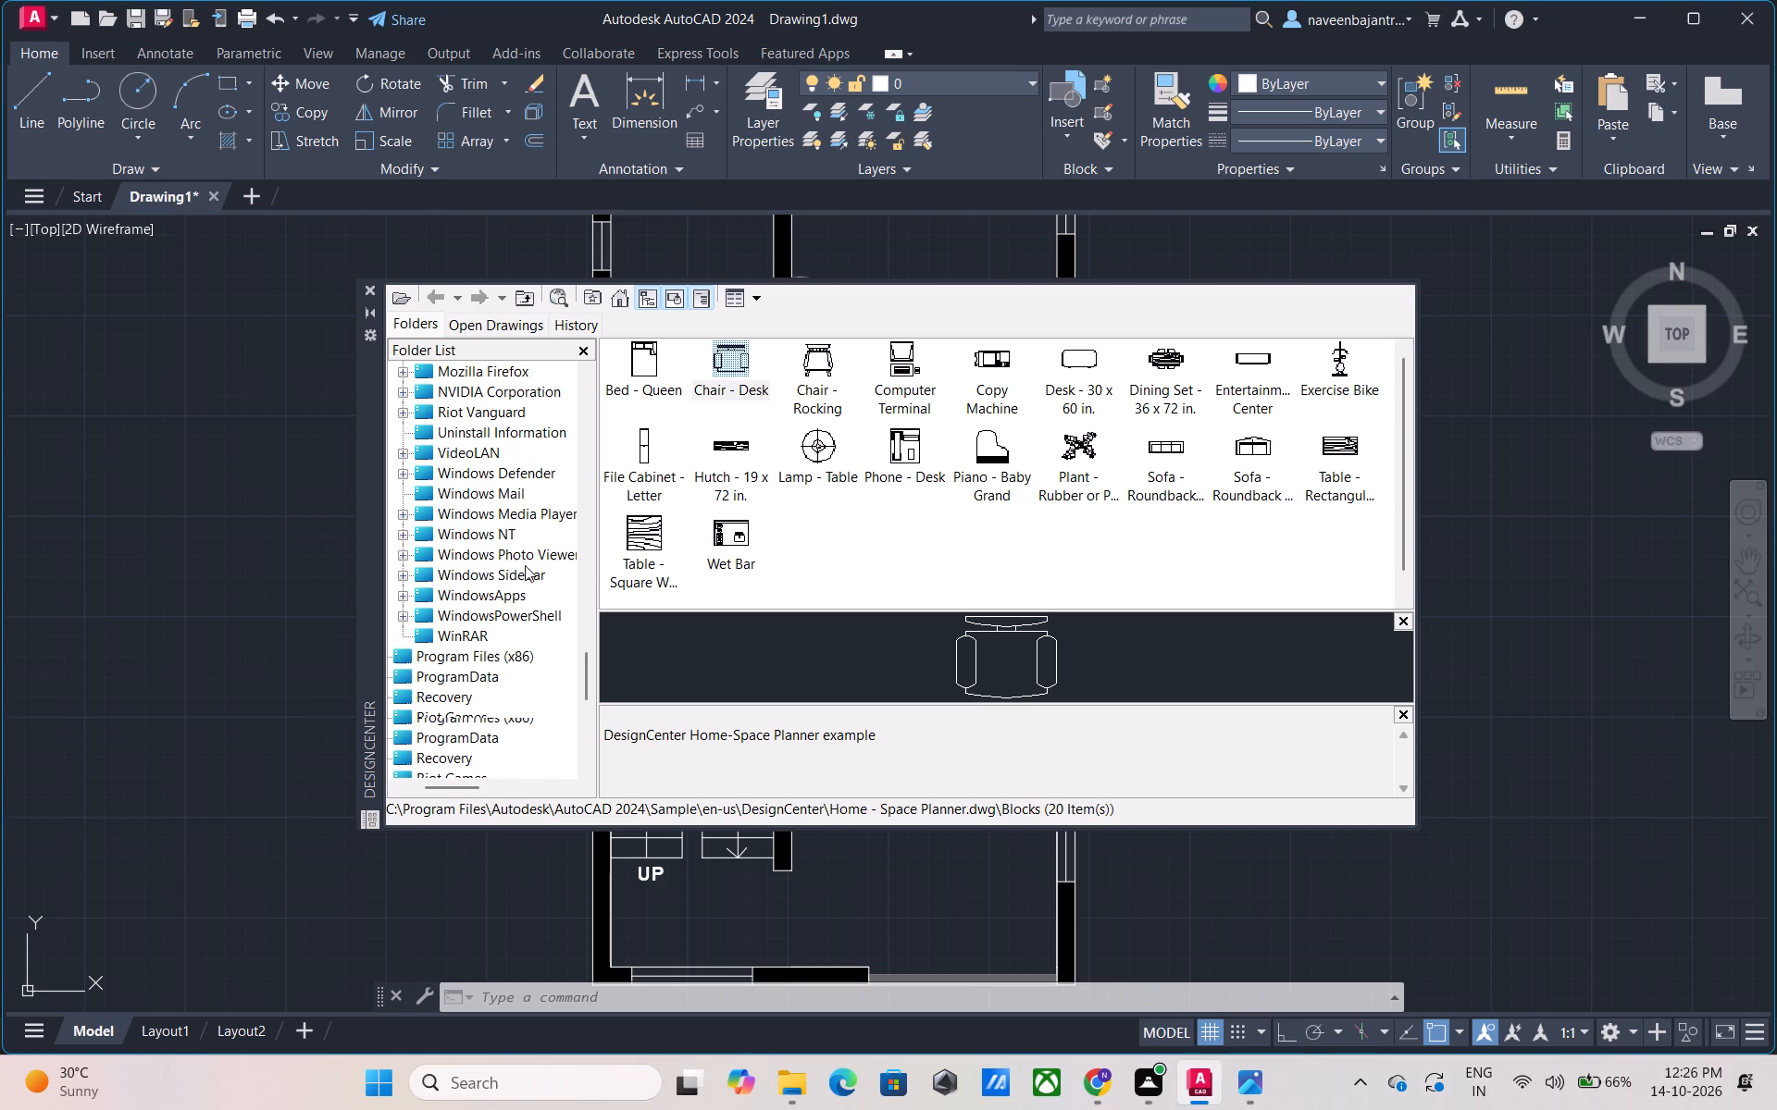
scroll(525, 565, down, 2)
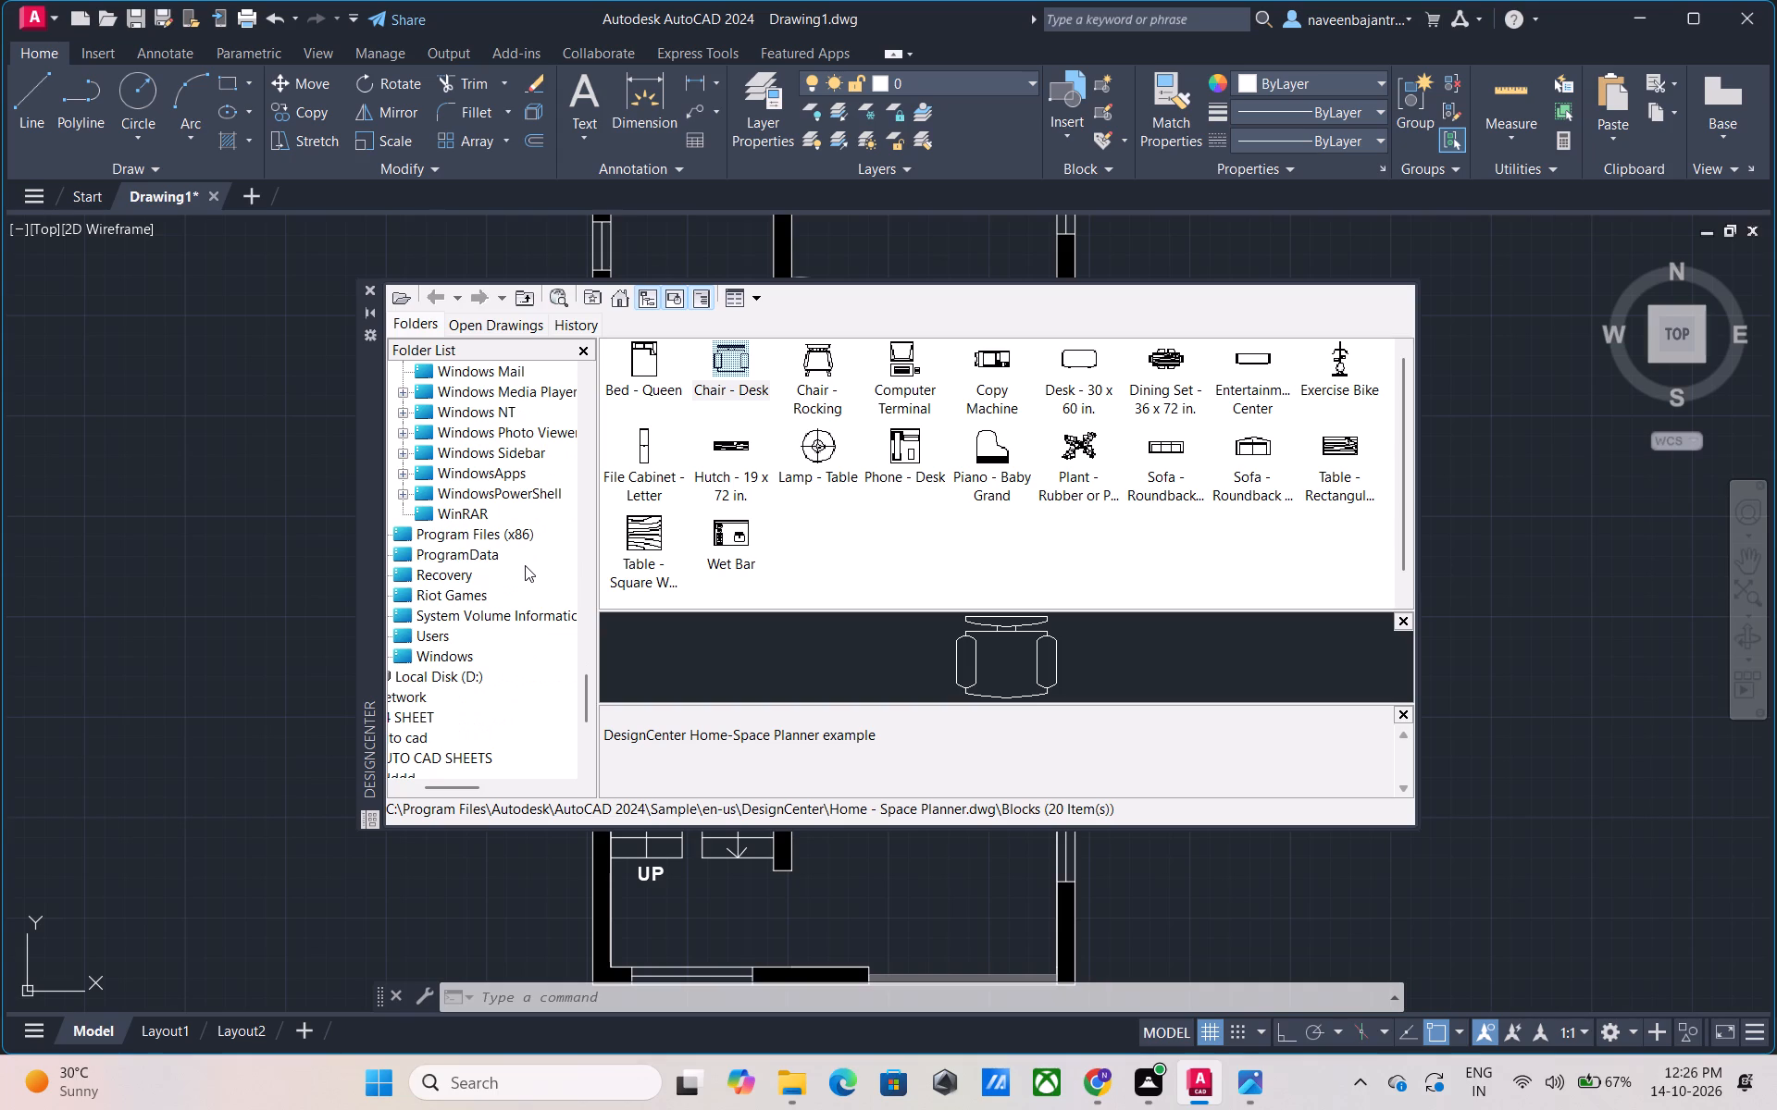
scroll(525, 565, down, 1)
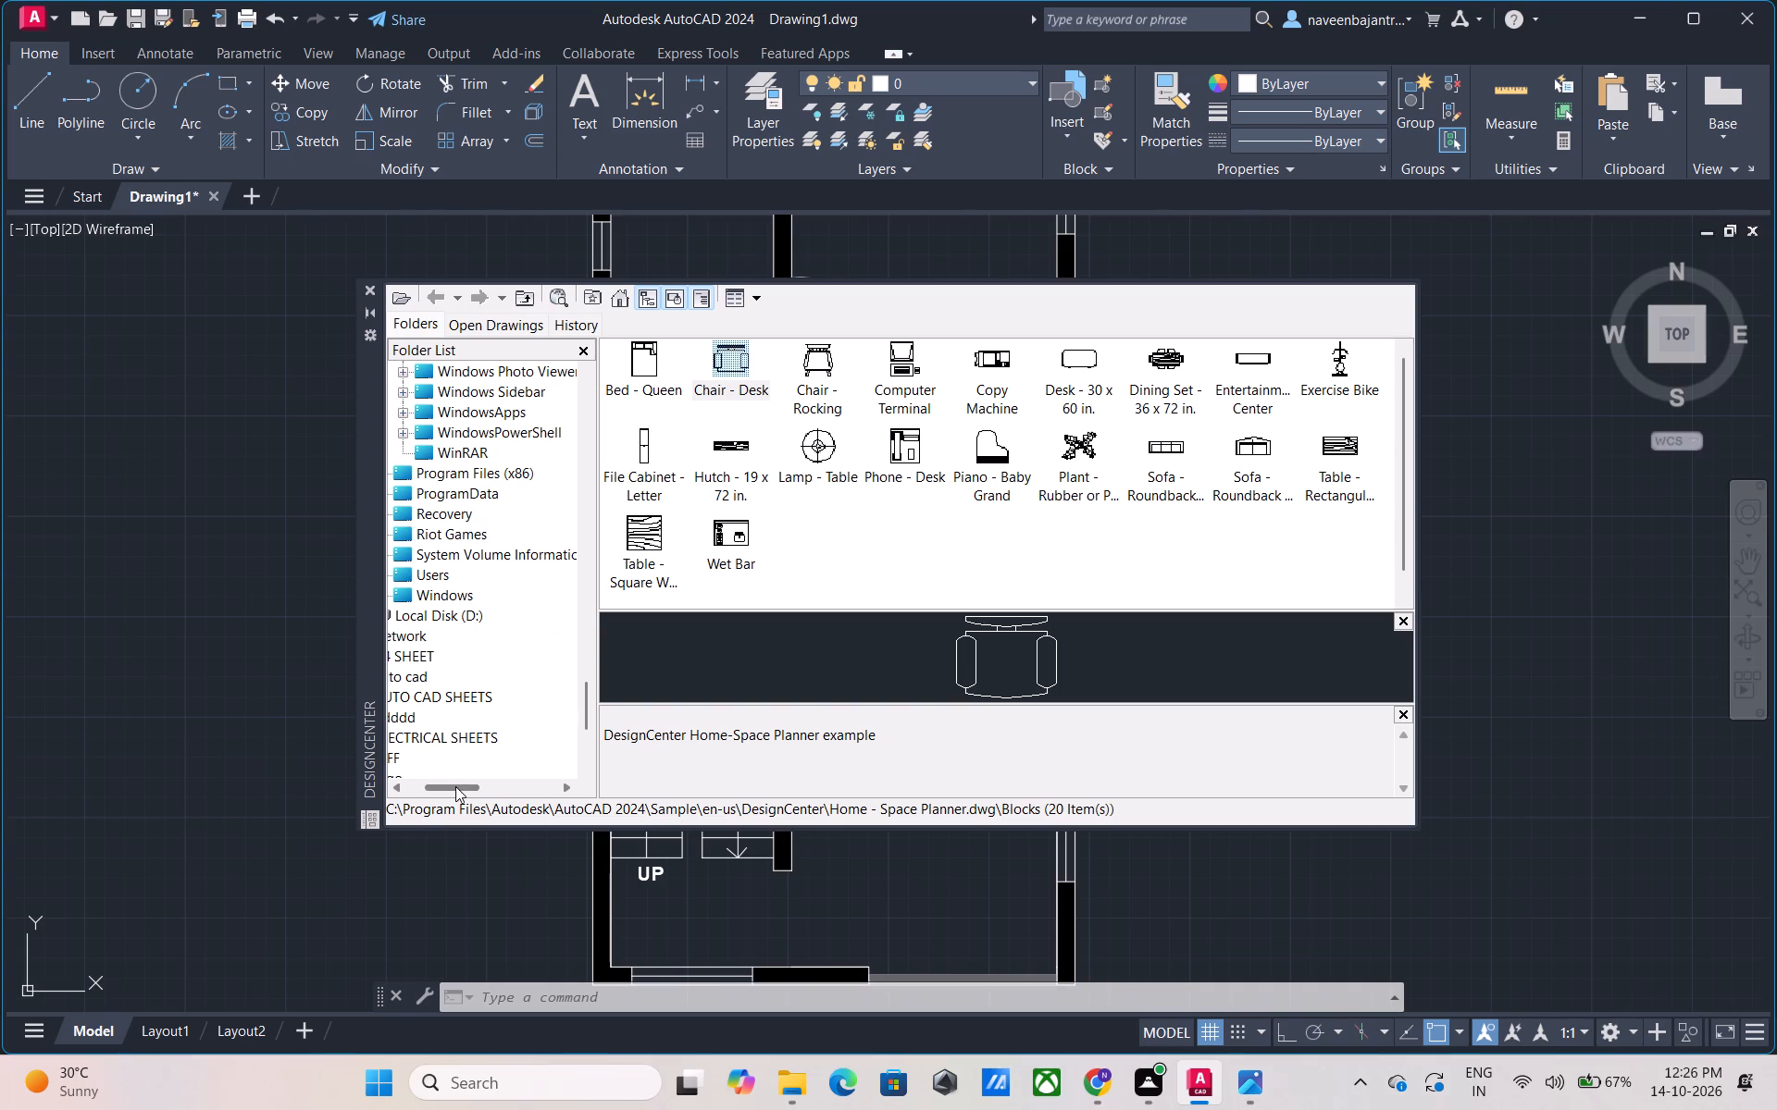
drag(455, 786, 441, 790)
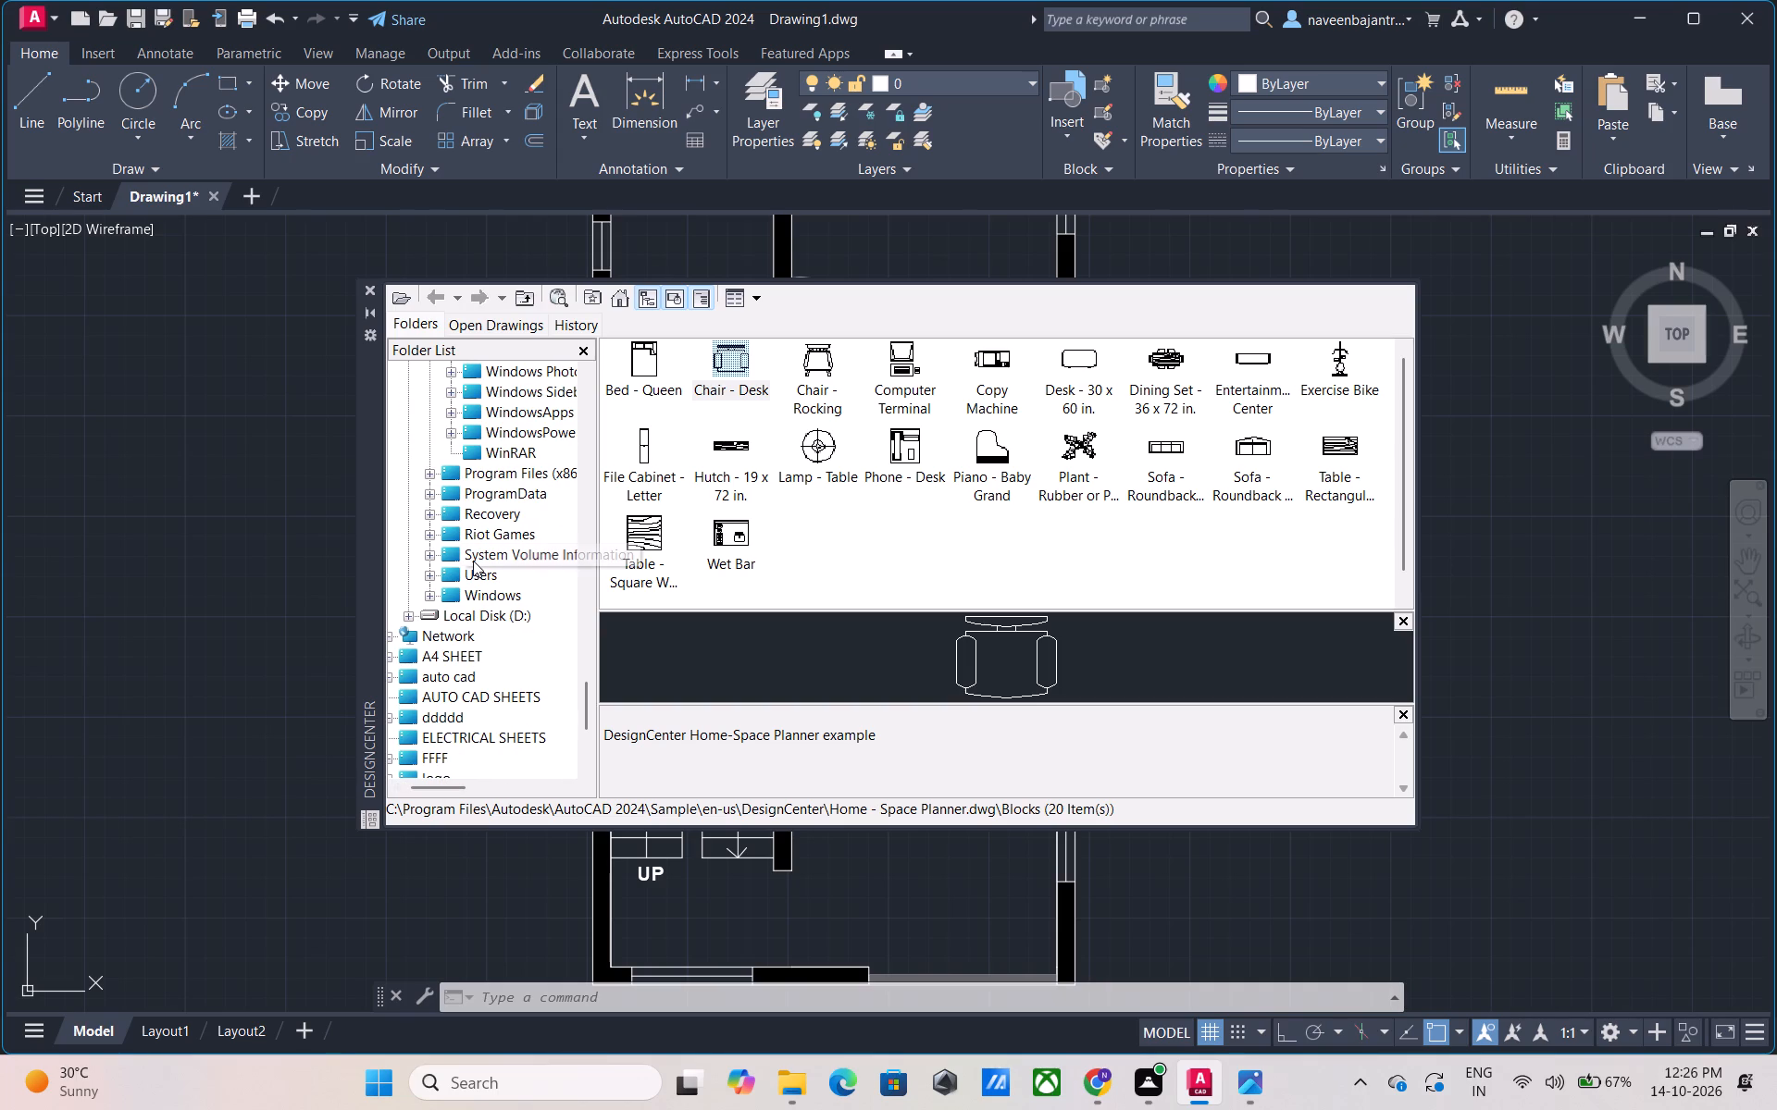
scroll(473, 561, down, 1)
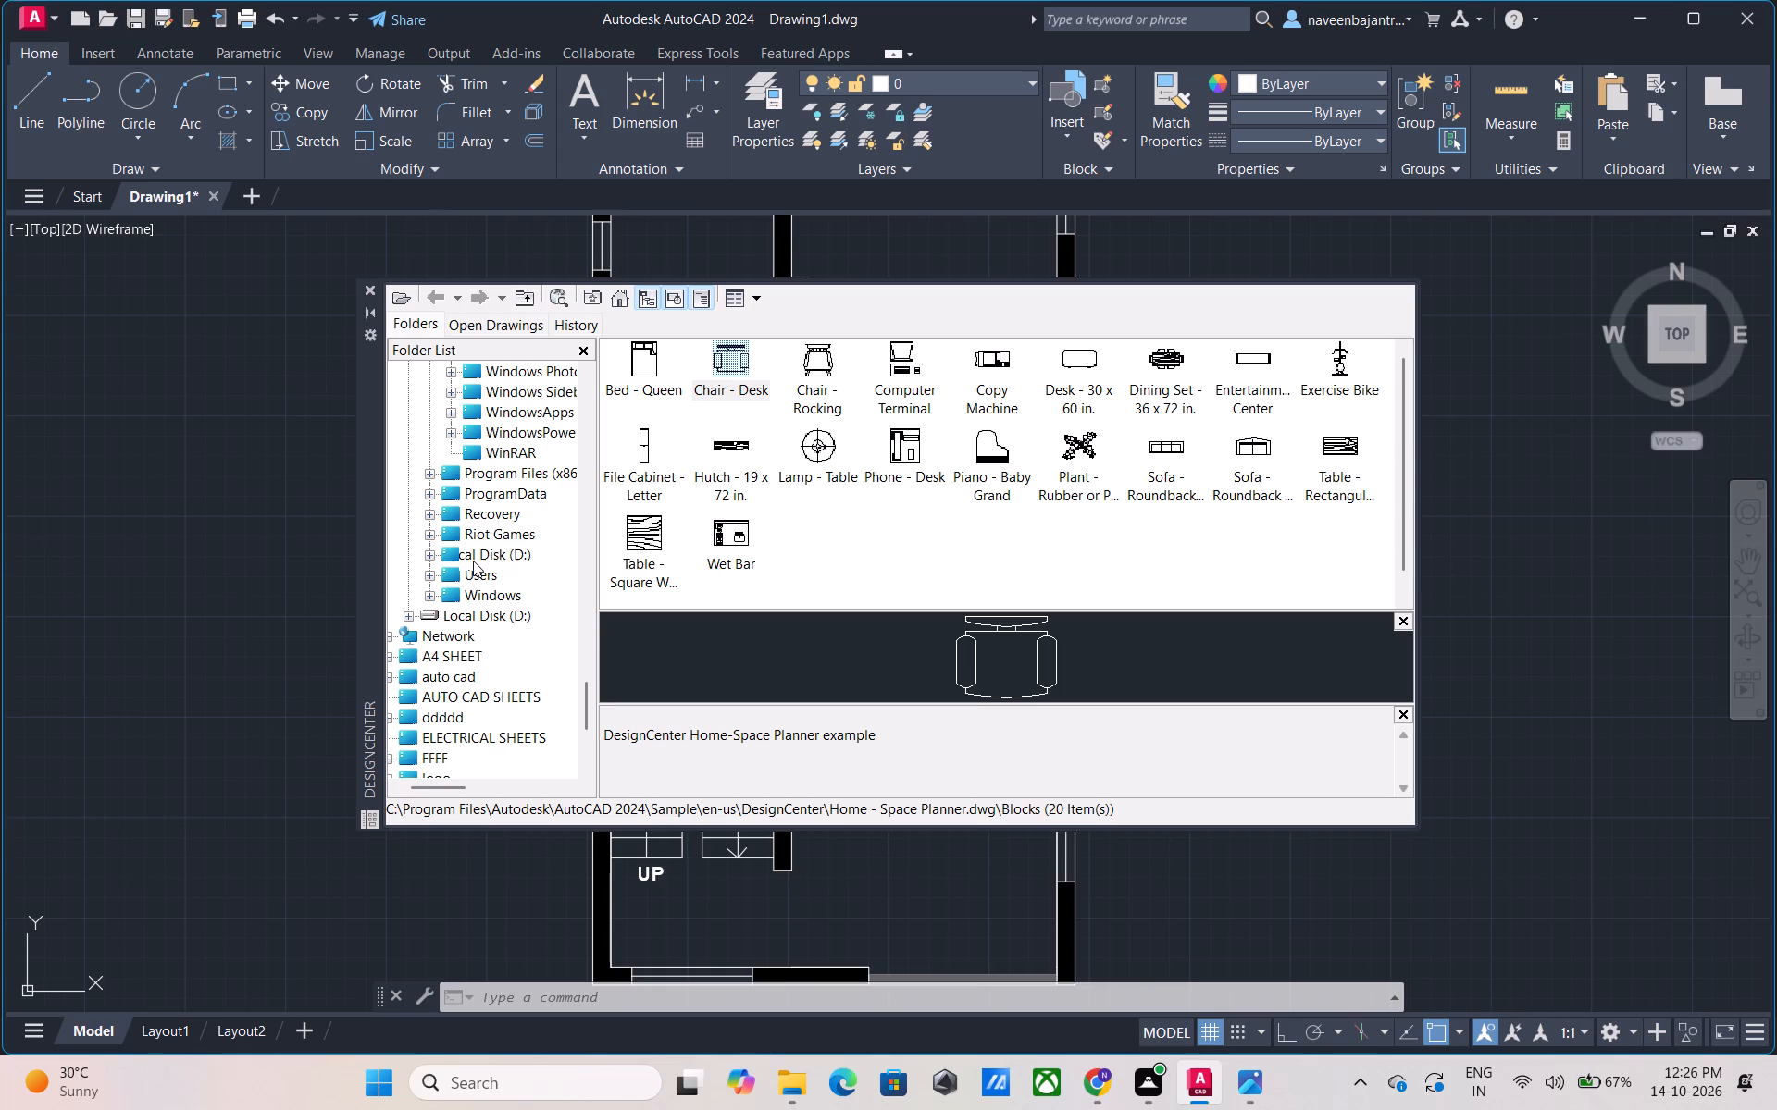
scroll(473, 561, down, 1)
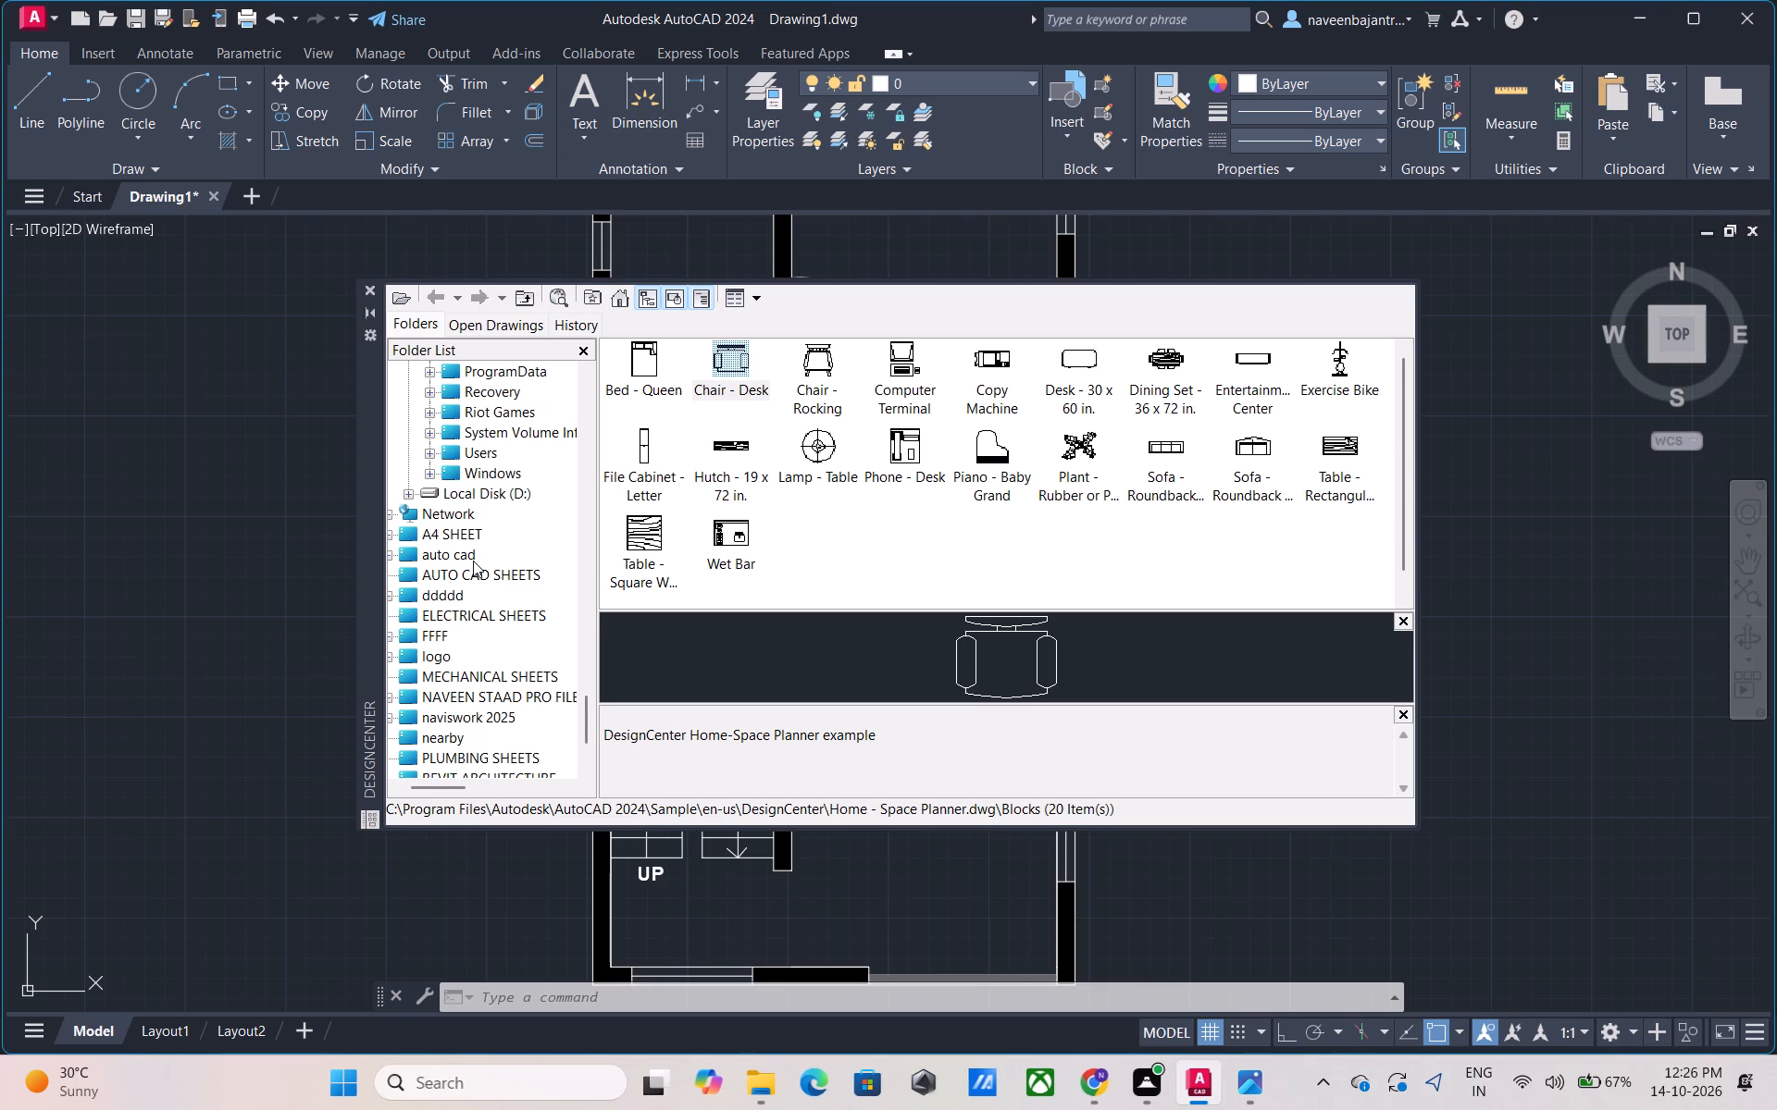
scroll(473, 561, down, 1)
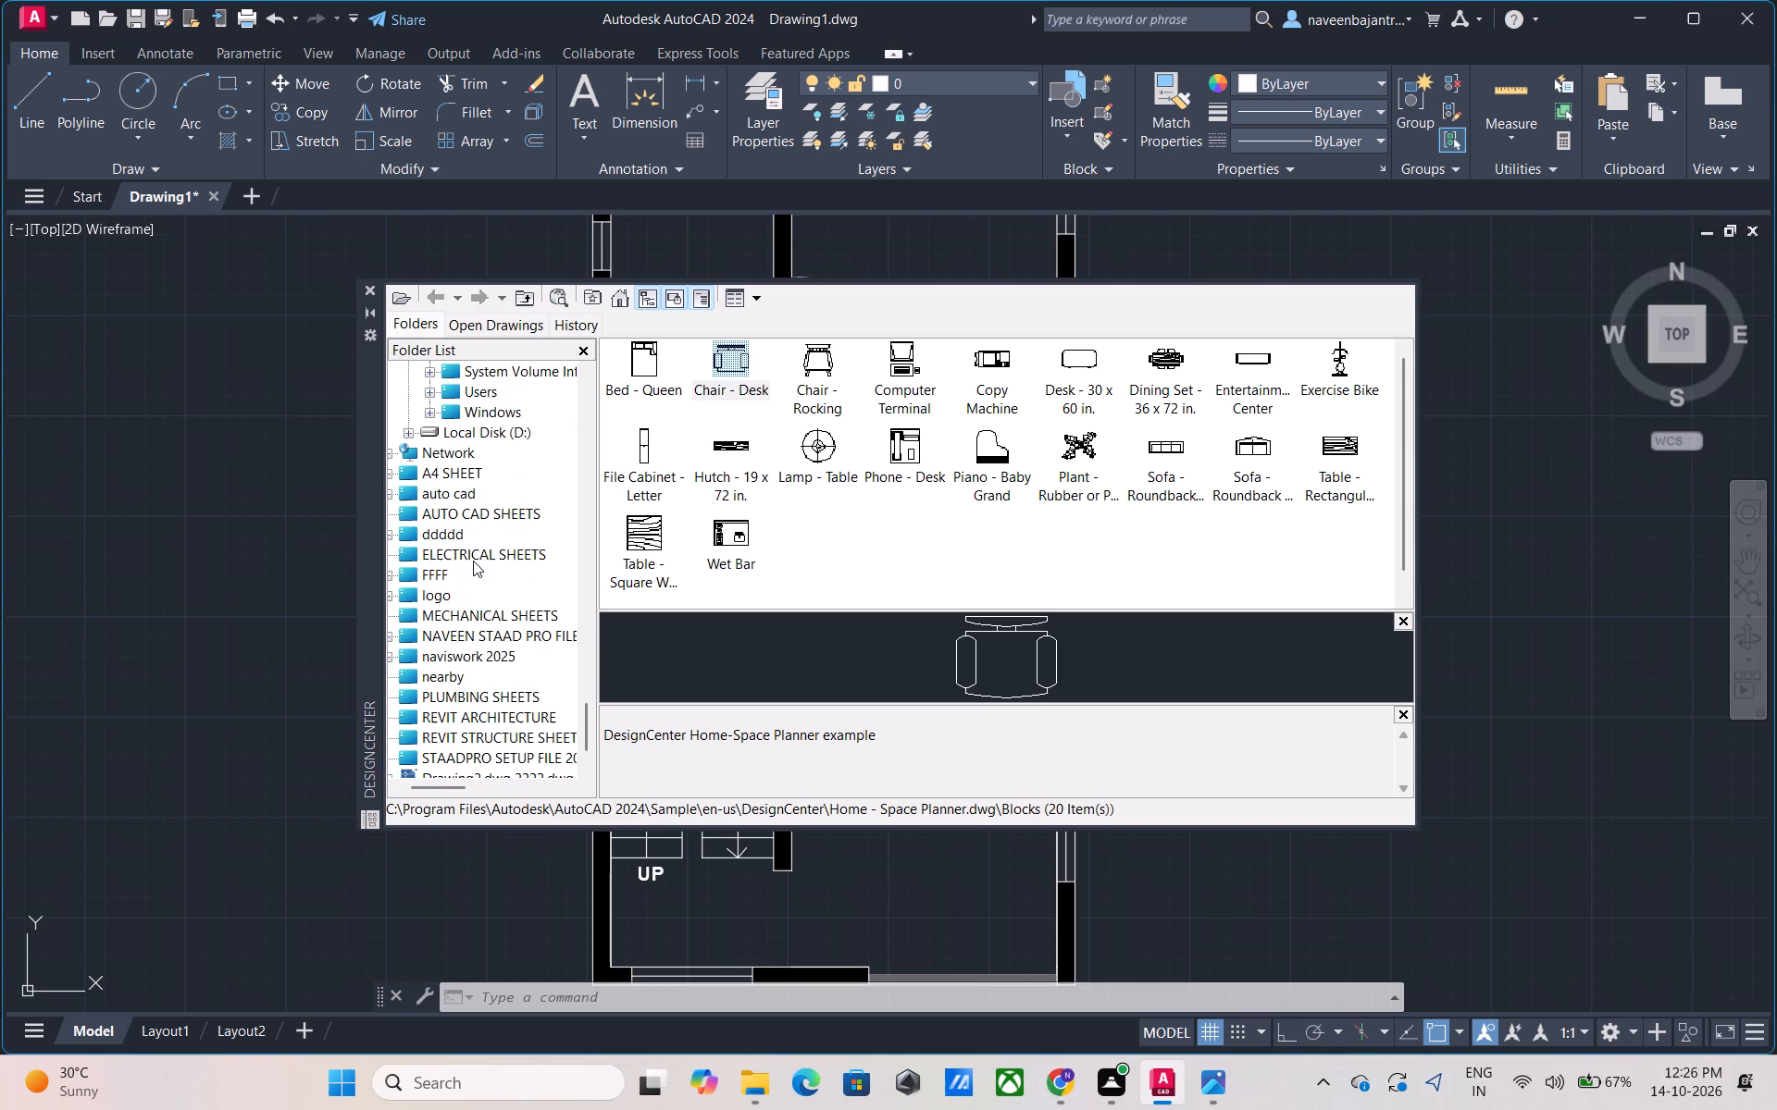
scroll(473, 561, down, 1)
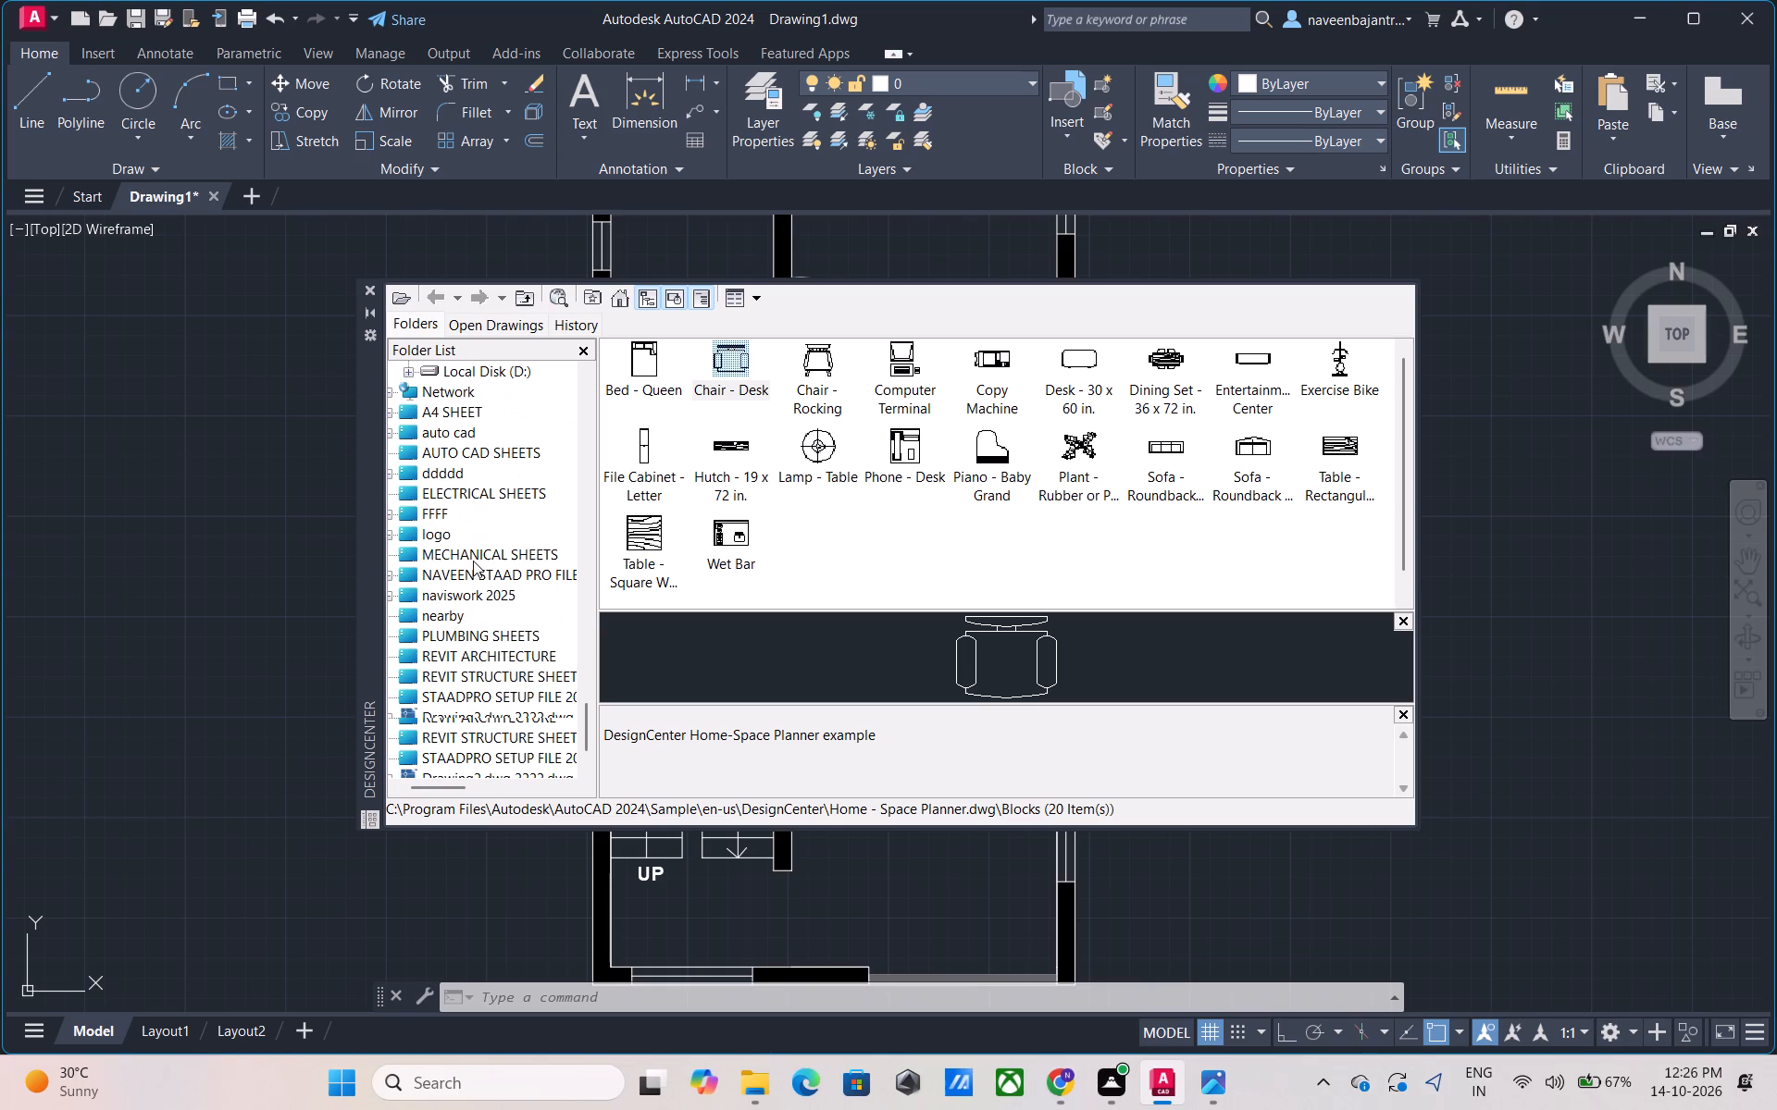
scroll(473, 561, down, 1)
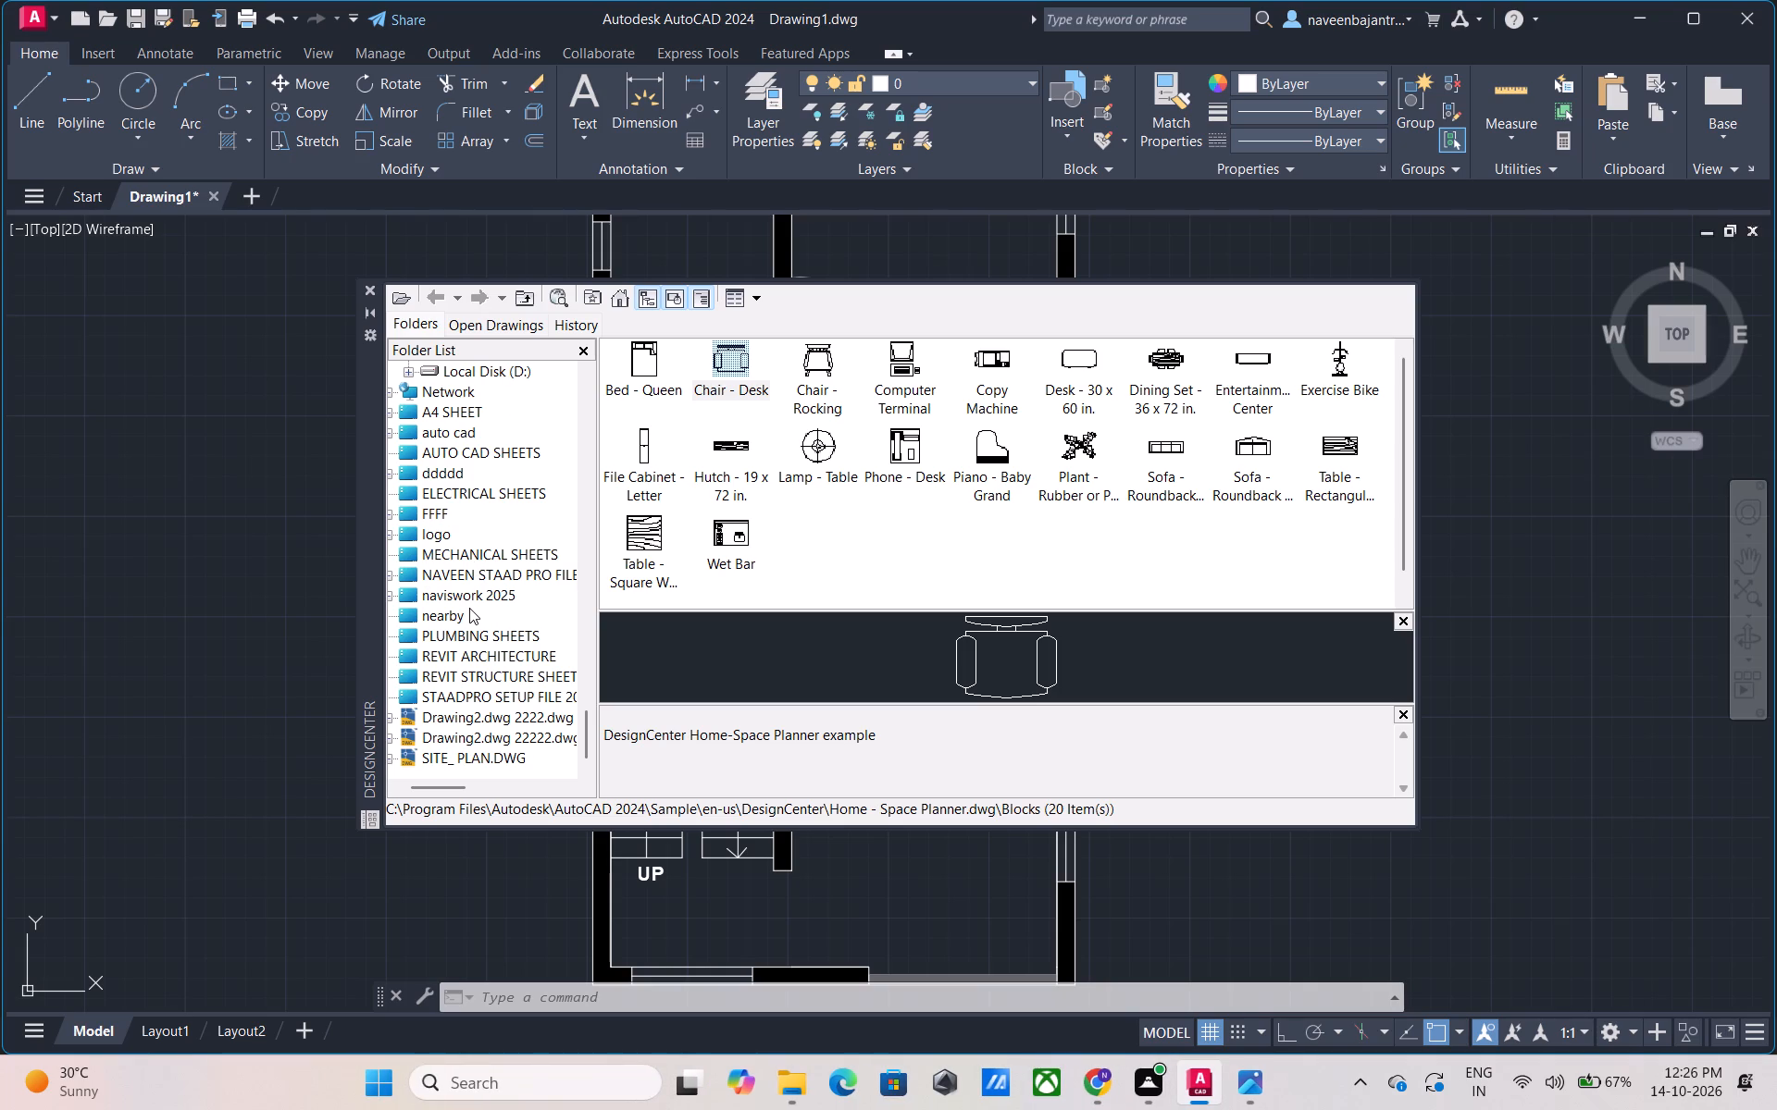
scroll(469, 608, down, 3)
Look back up through the folder tree to the AutoCAD 2024 DesignCenter sample drawings for other block libraries.
scroll(469, 608, up, 1)
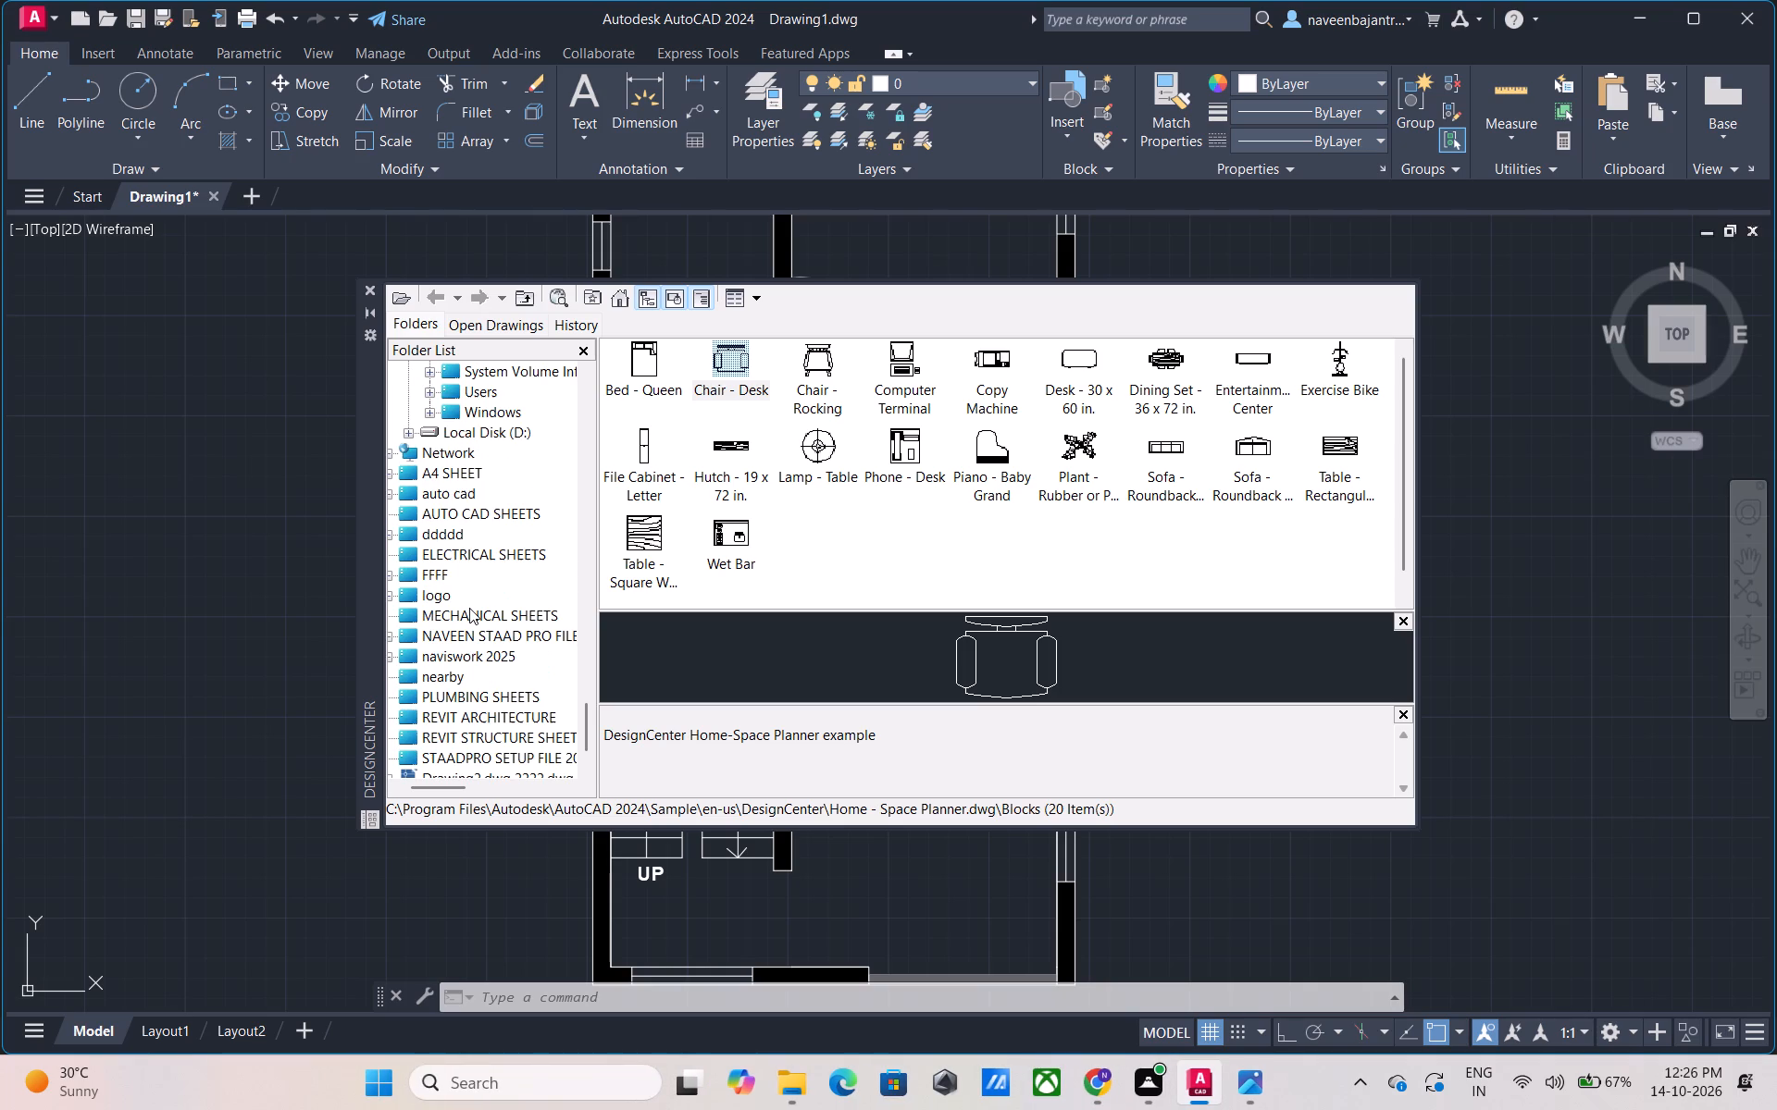
scroll(469, 608, up, 1)
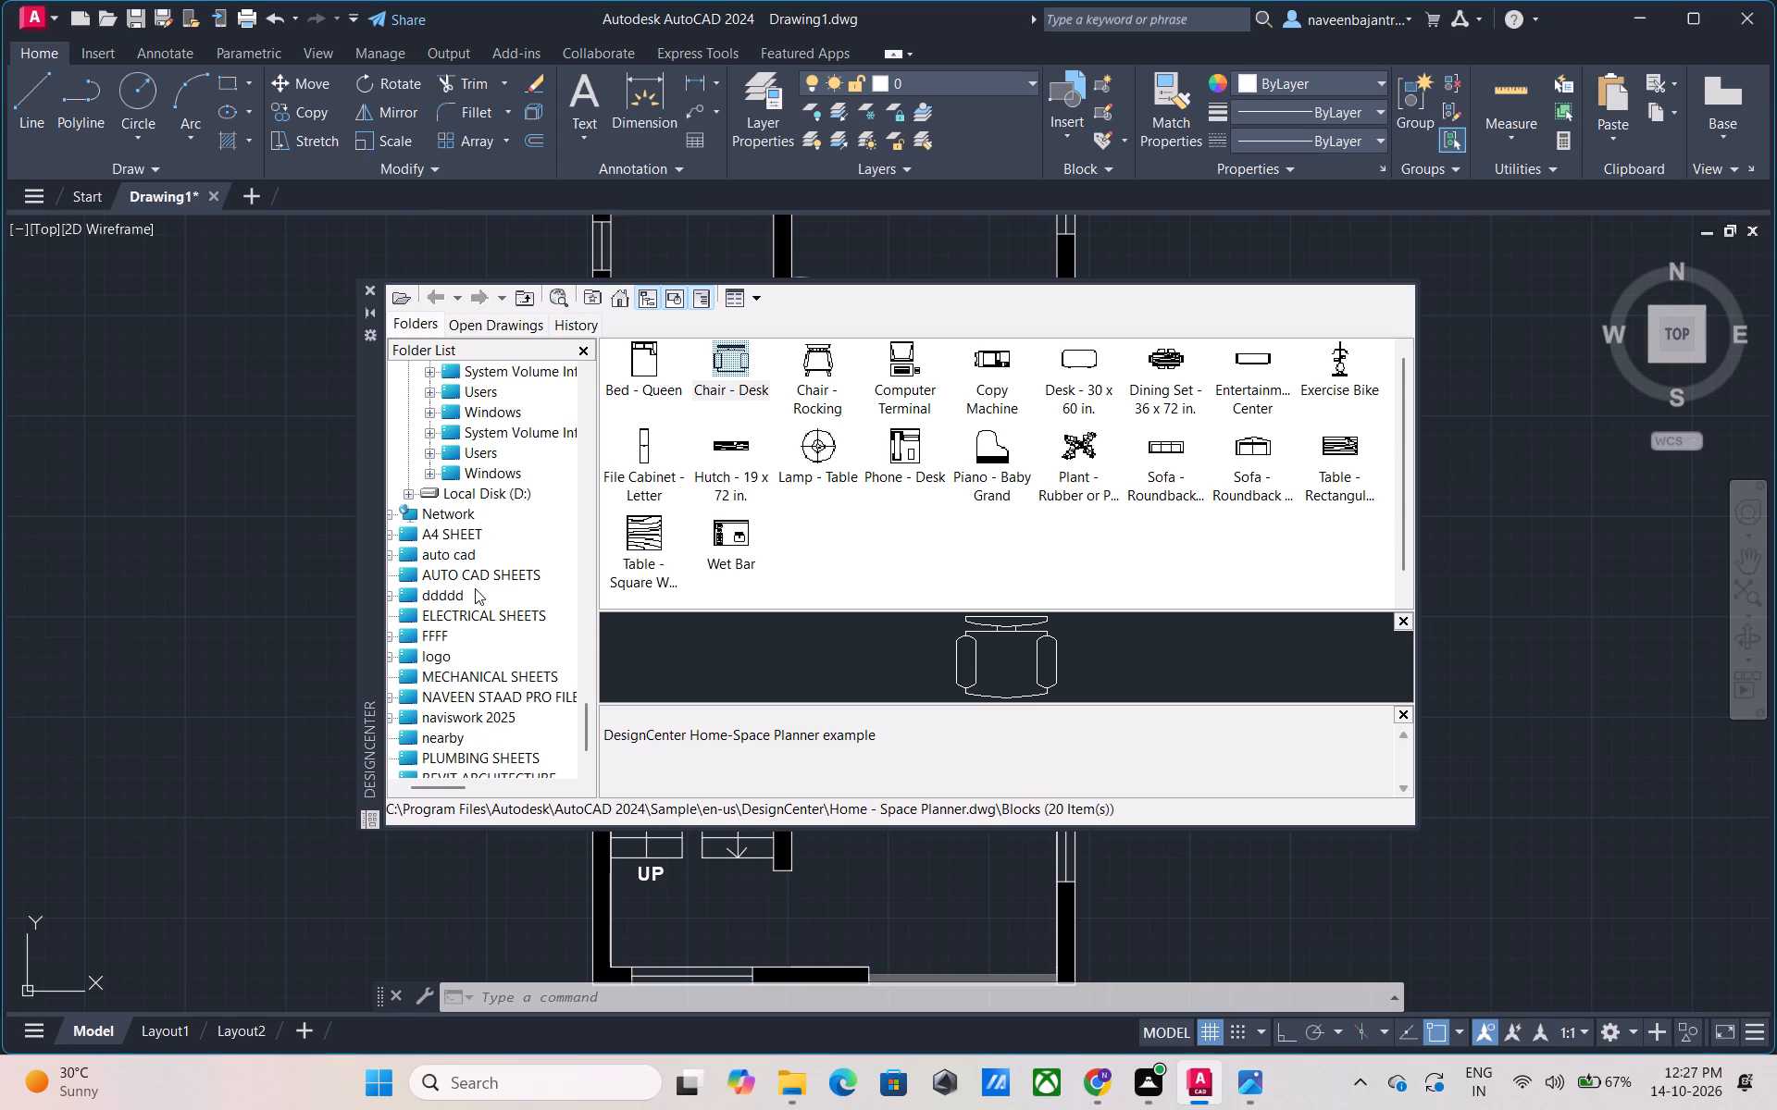
scroll(475, 588, up, 1)
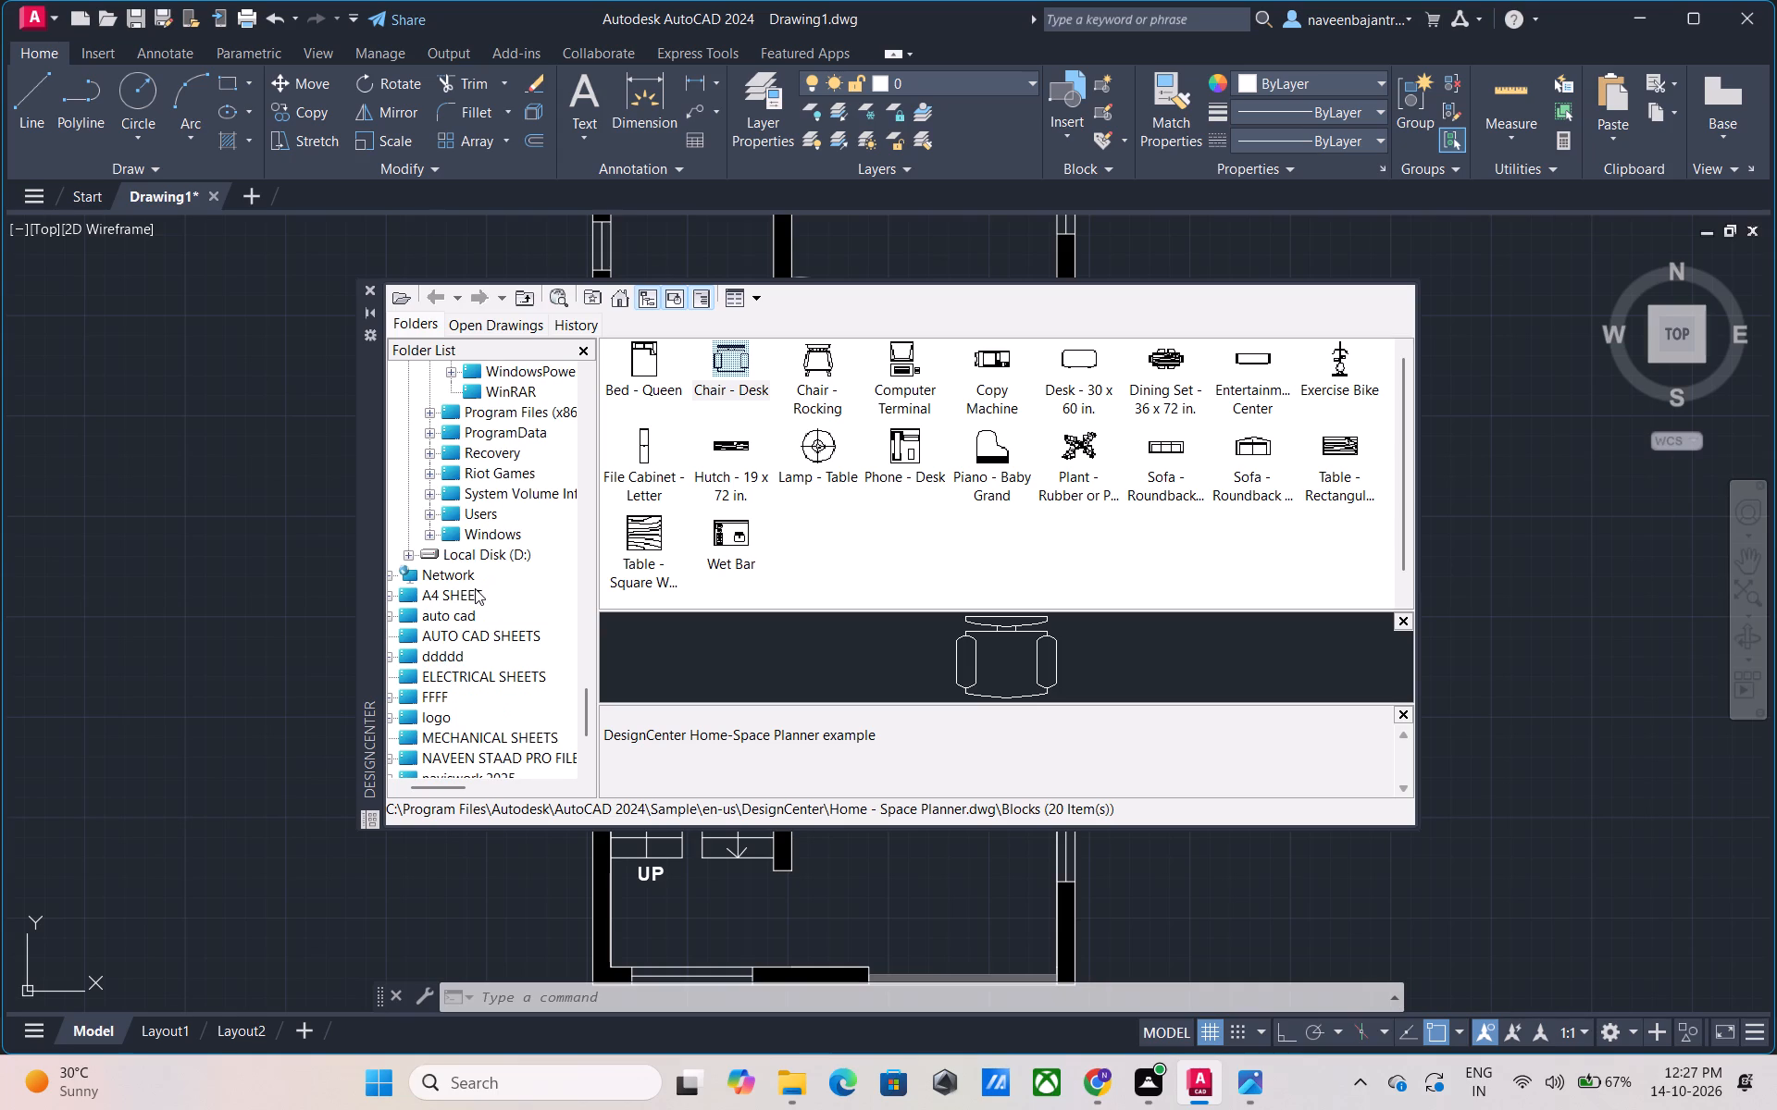
scroll(475, 588, up, 1)
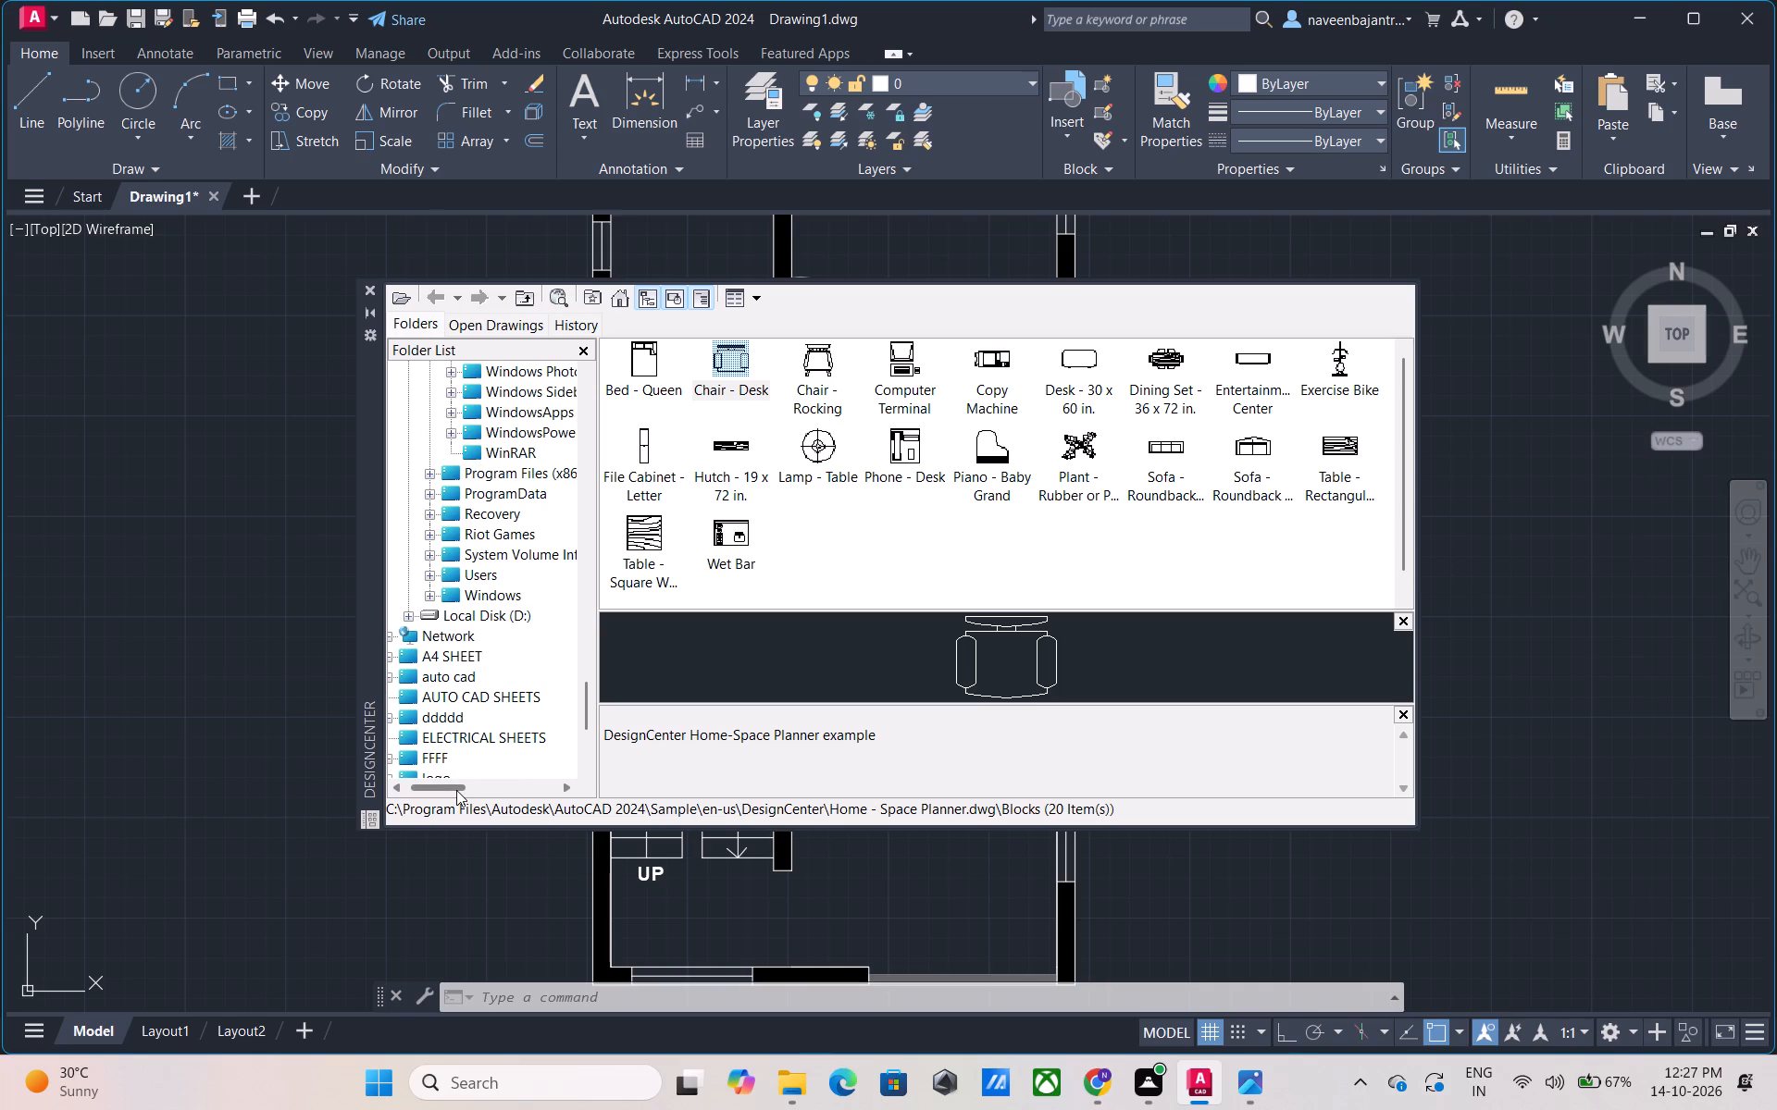
click(456, 790)
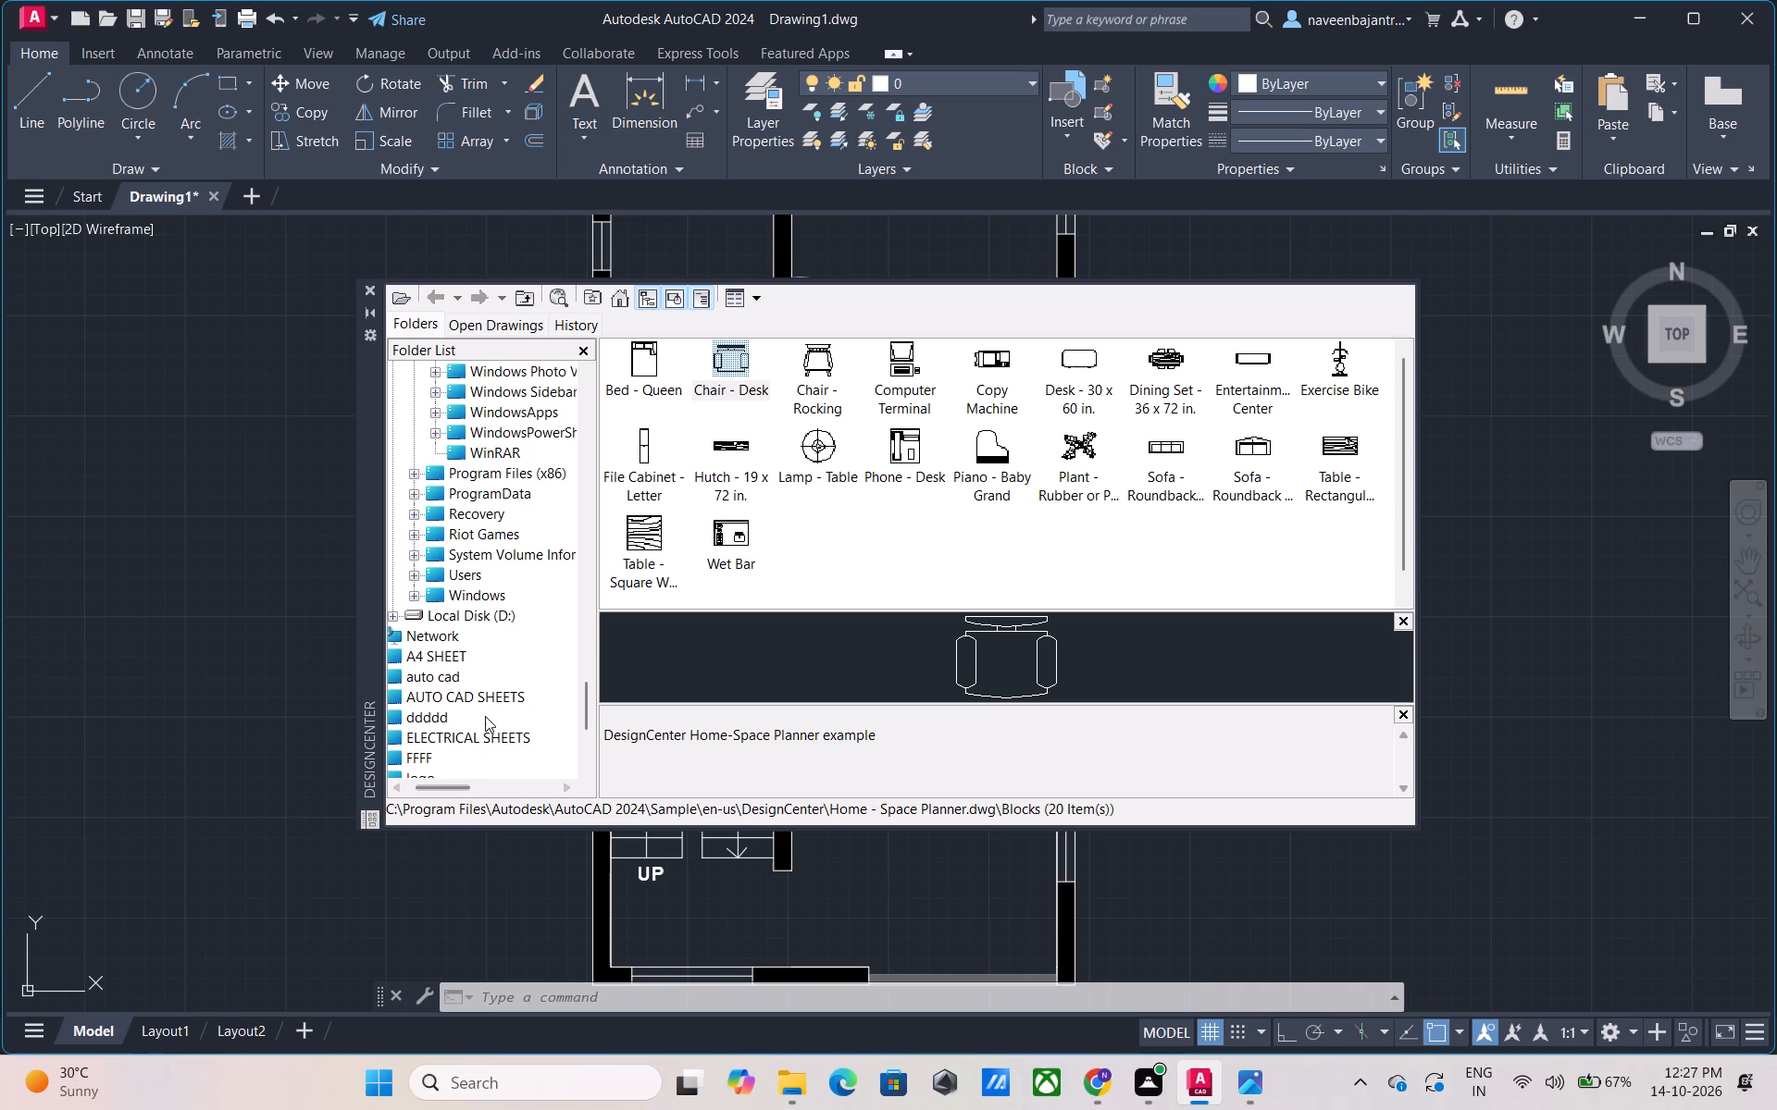
scroll(486, 711, up, 1)
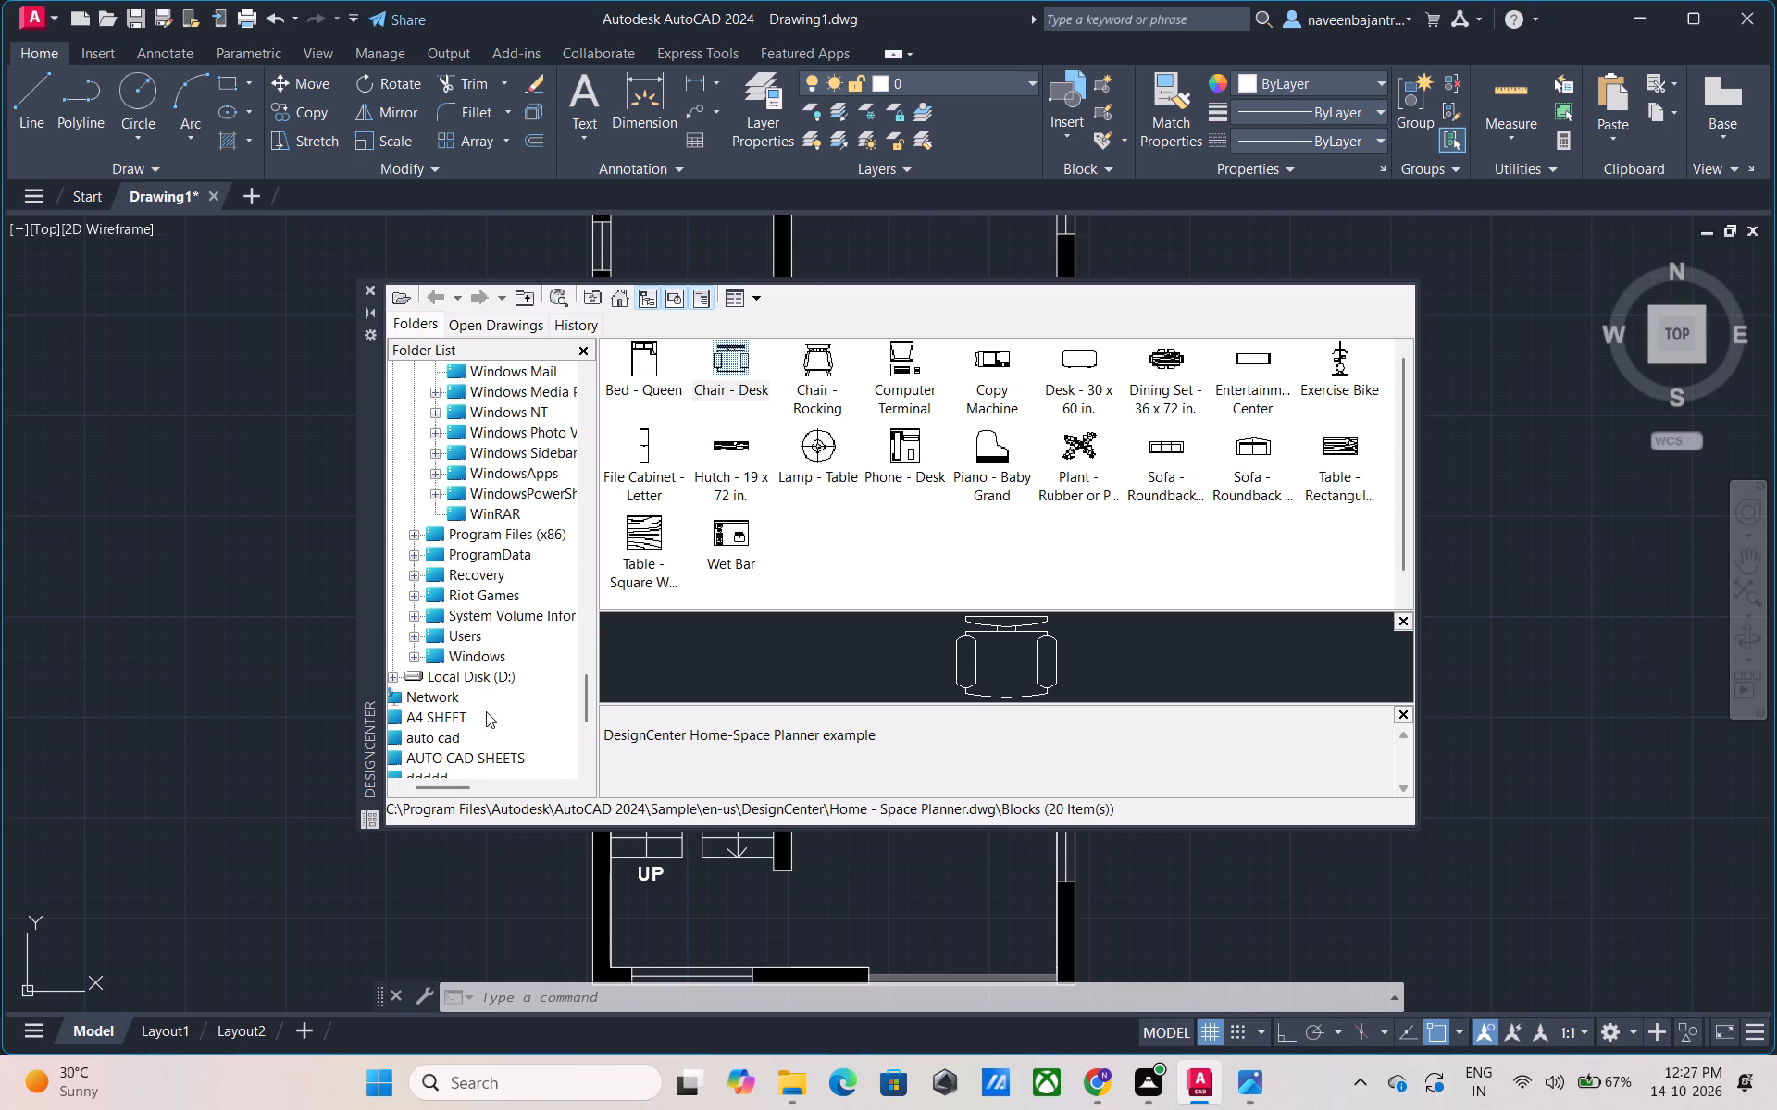
scroll(486, 711, up, 1)
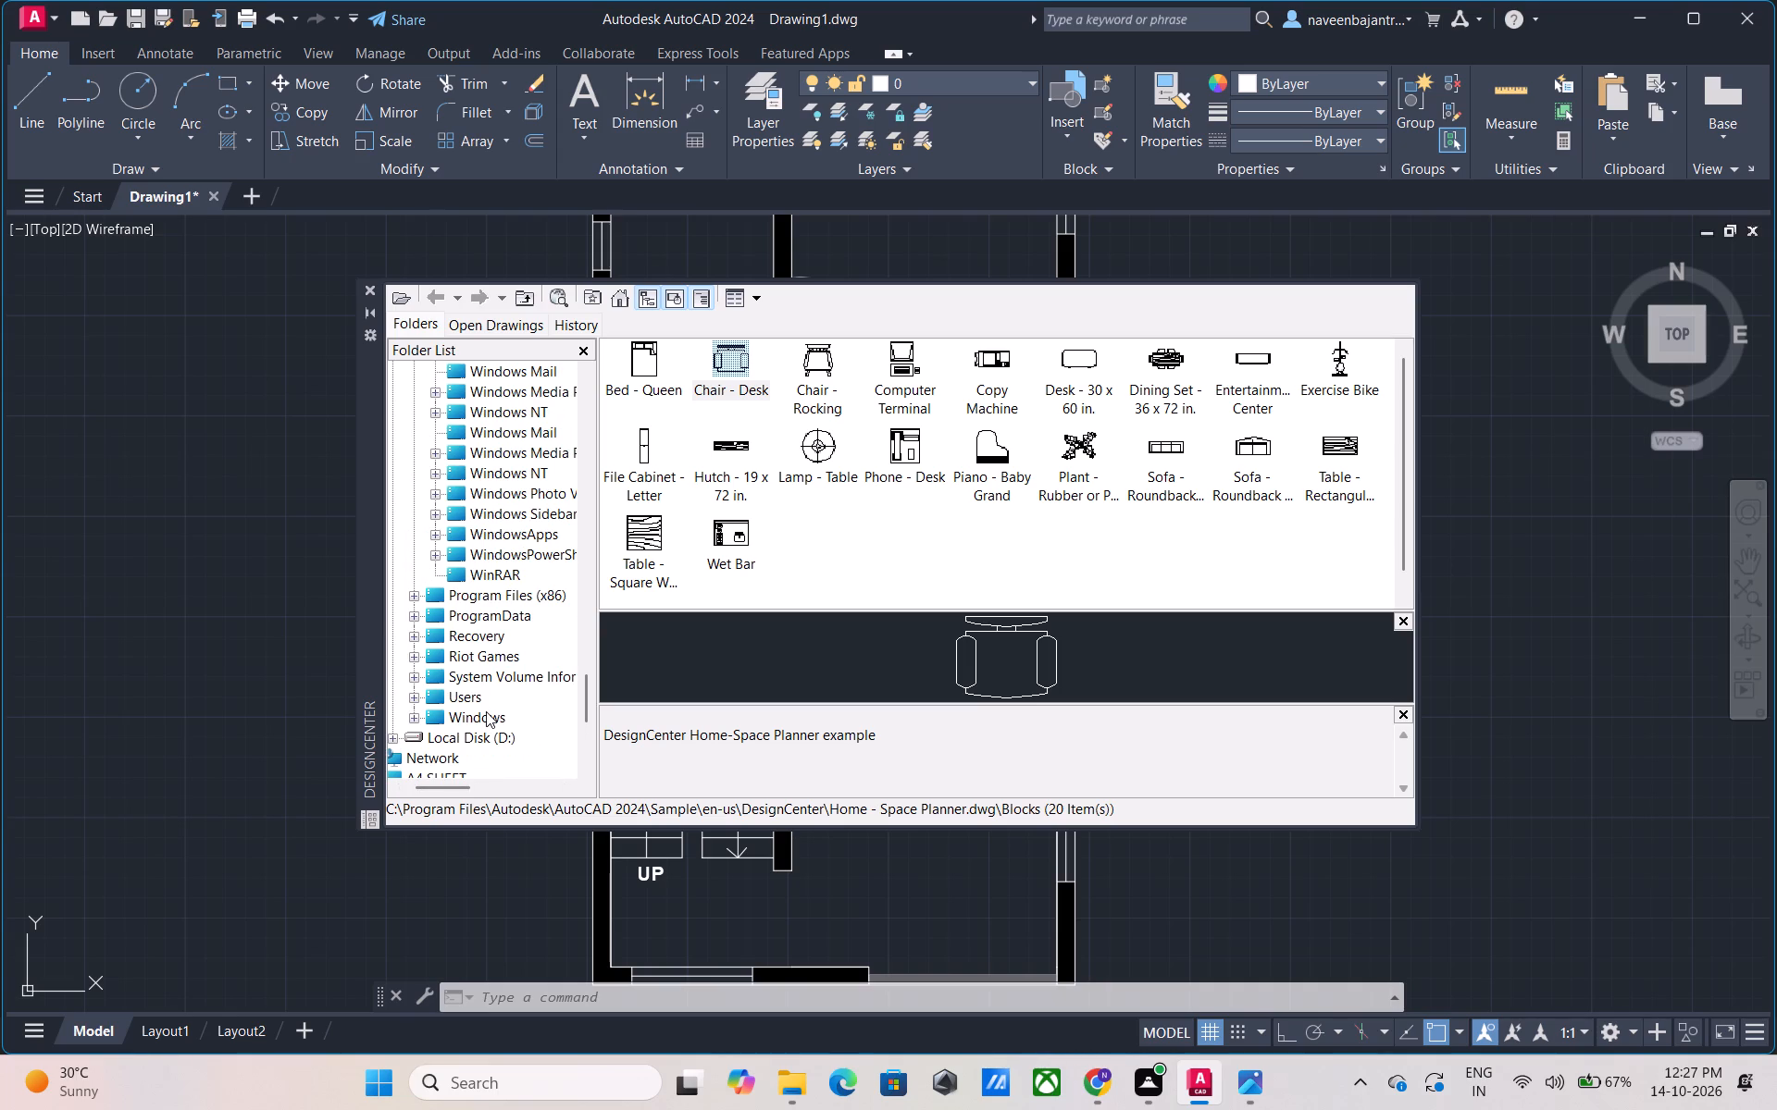
scroll(486, 711, up, 1)
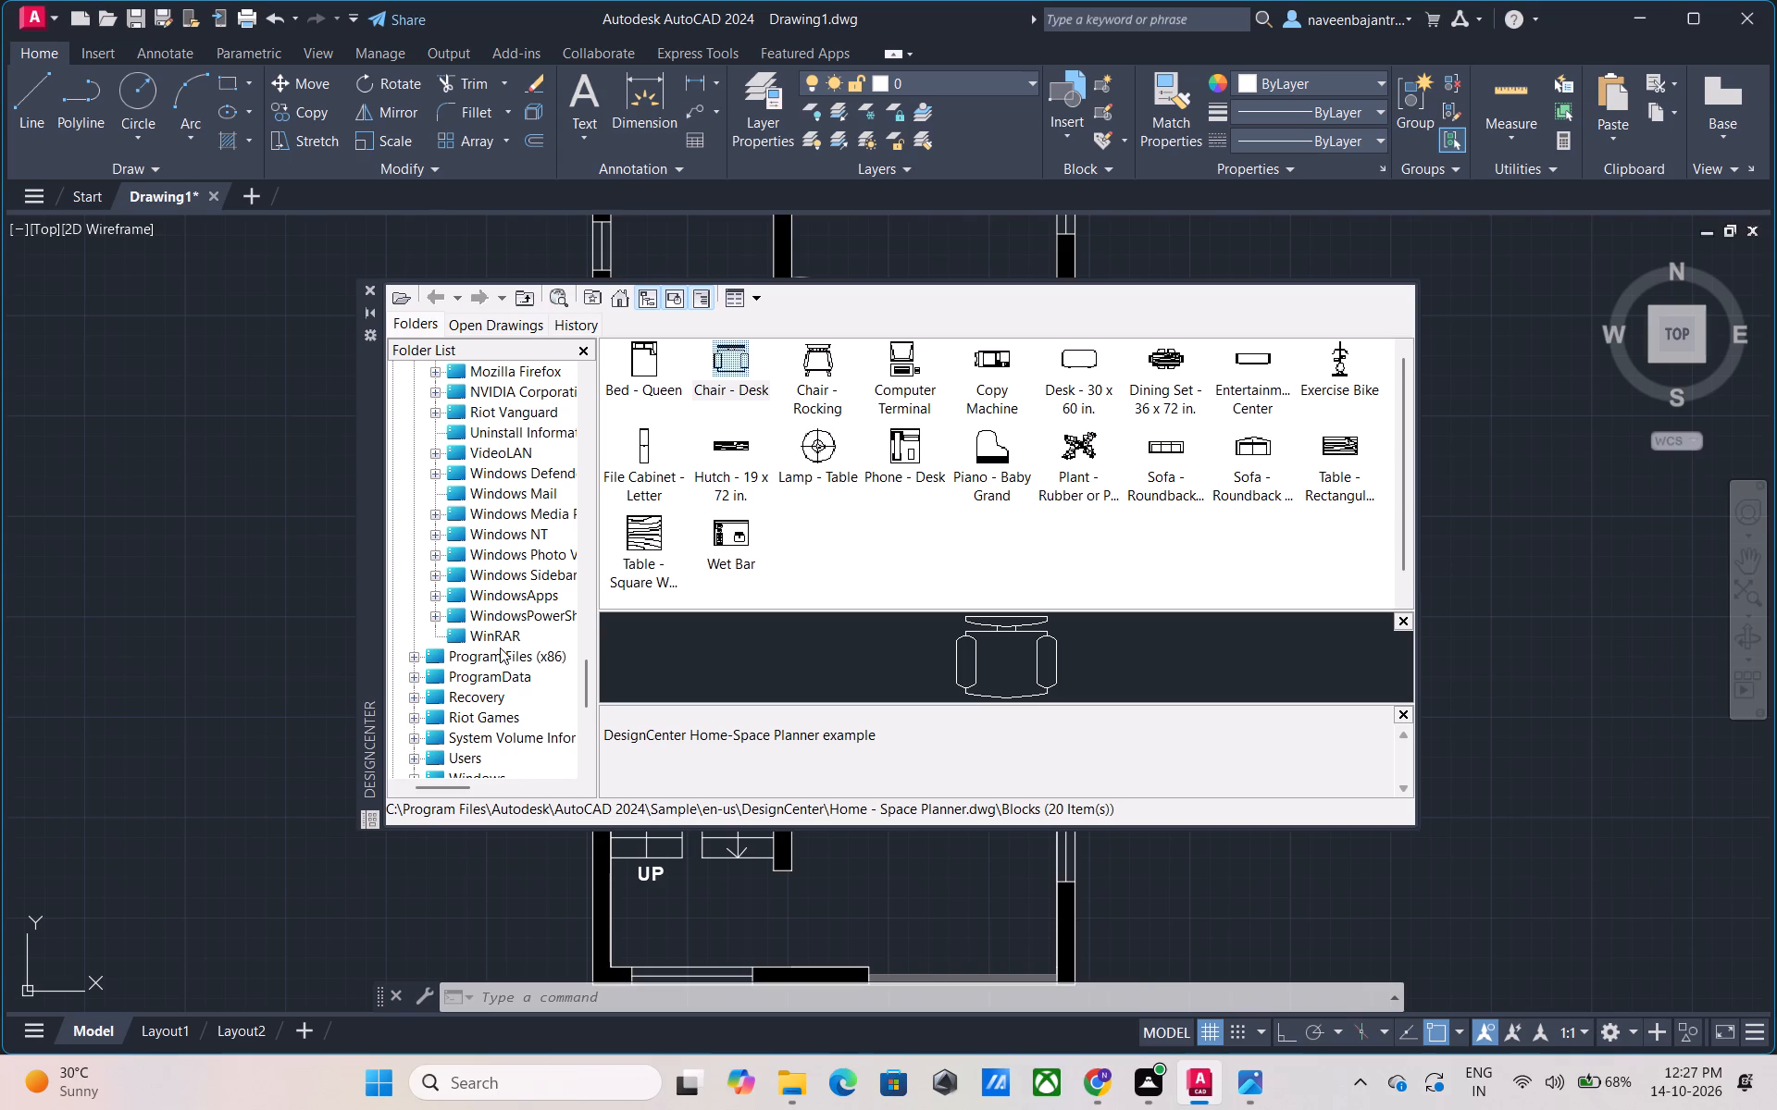
scroll(500, 647, up, 1)
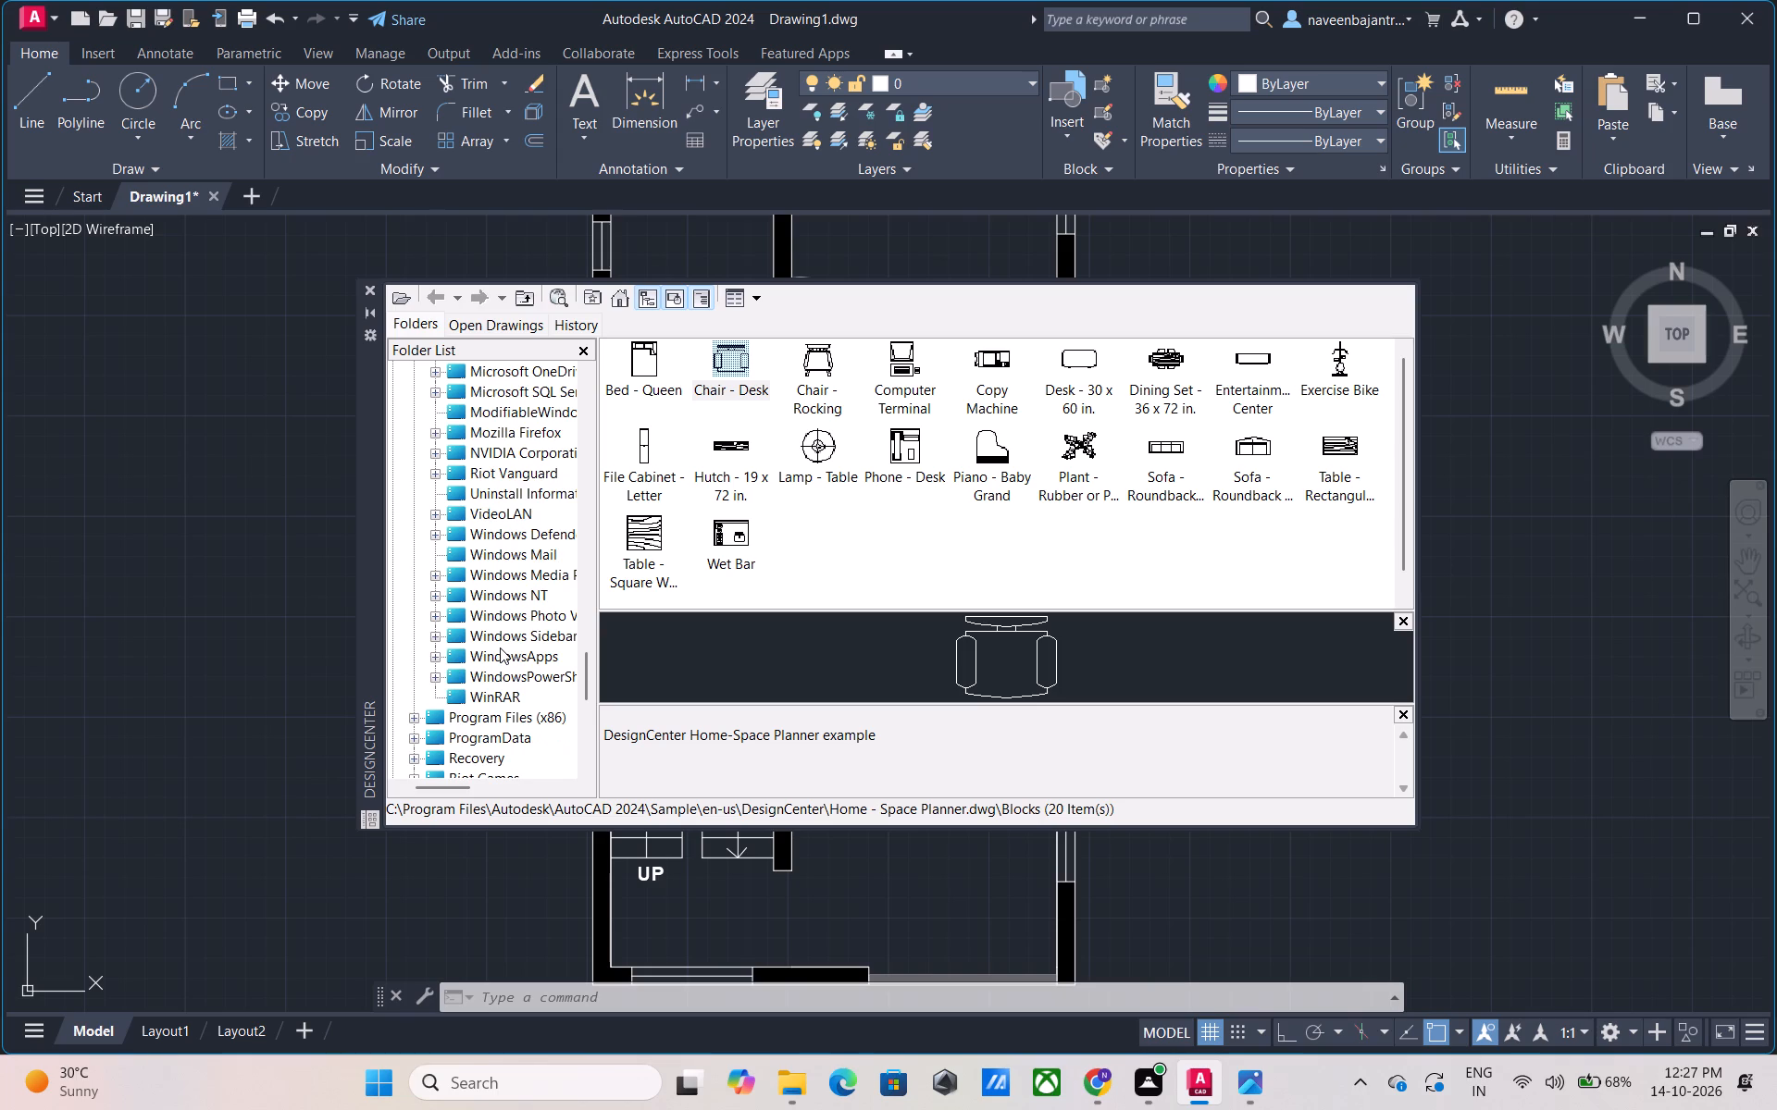
scroll(500, 647, up, 1)
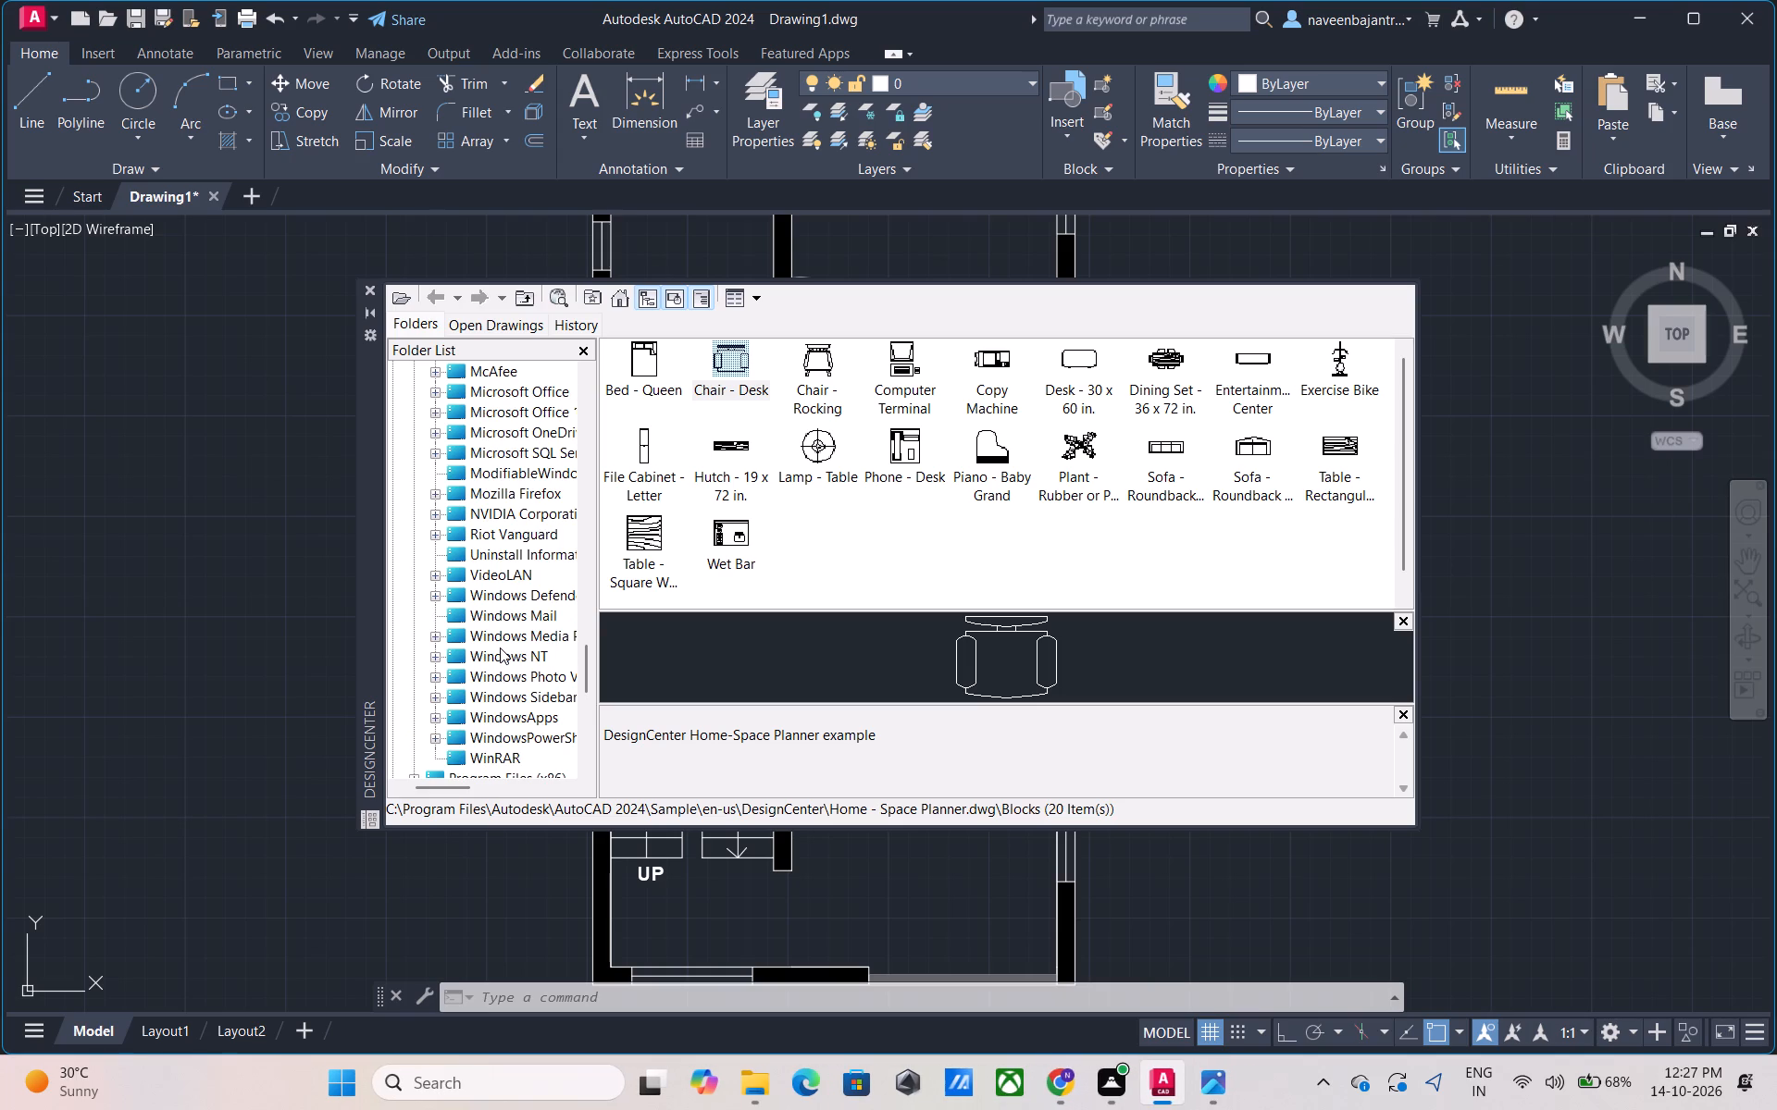
drag(458, 784, 467, 783)
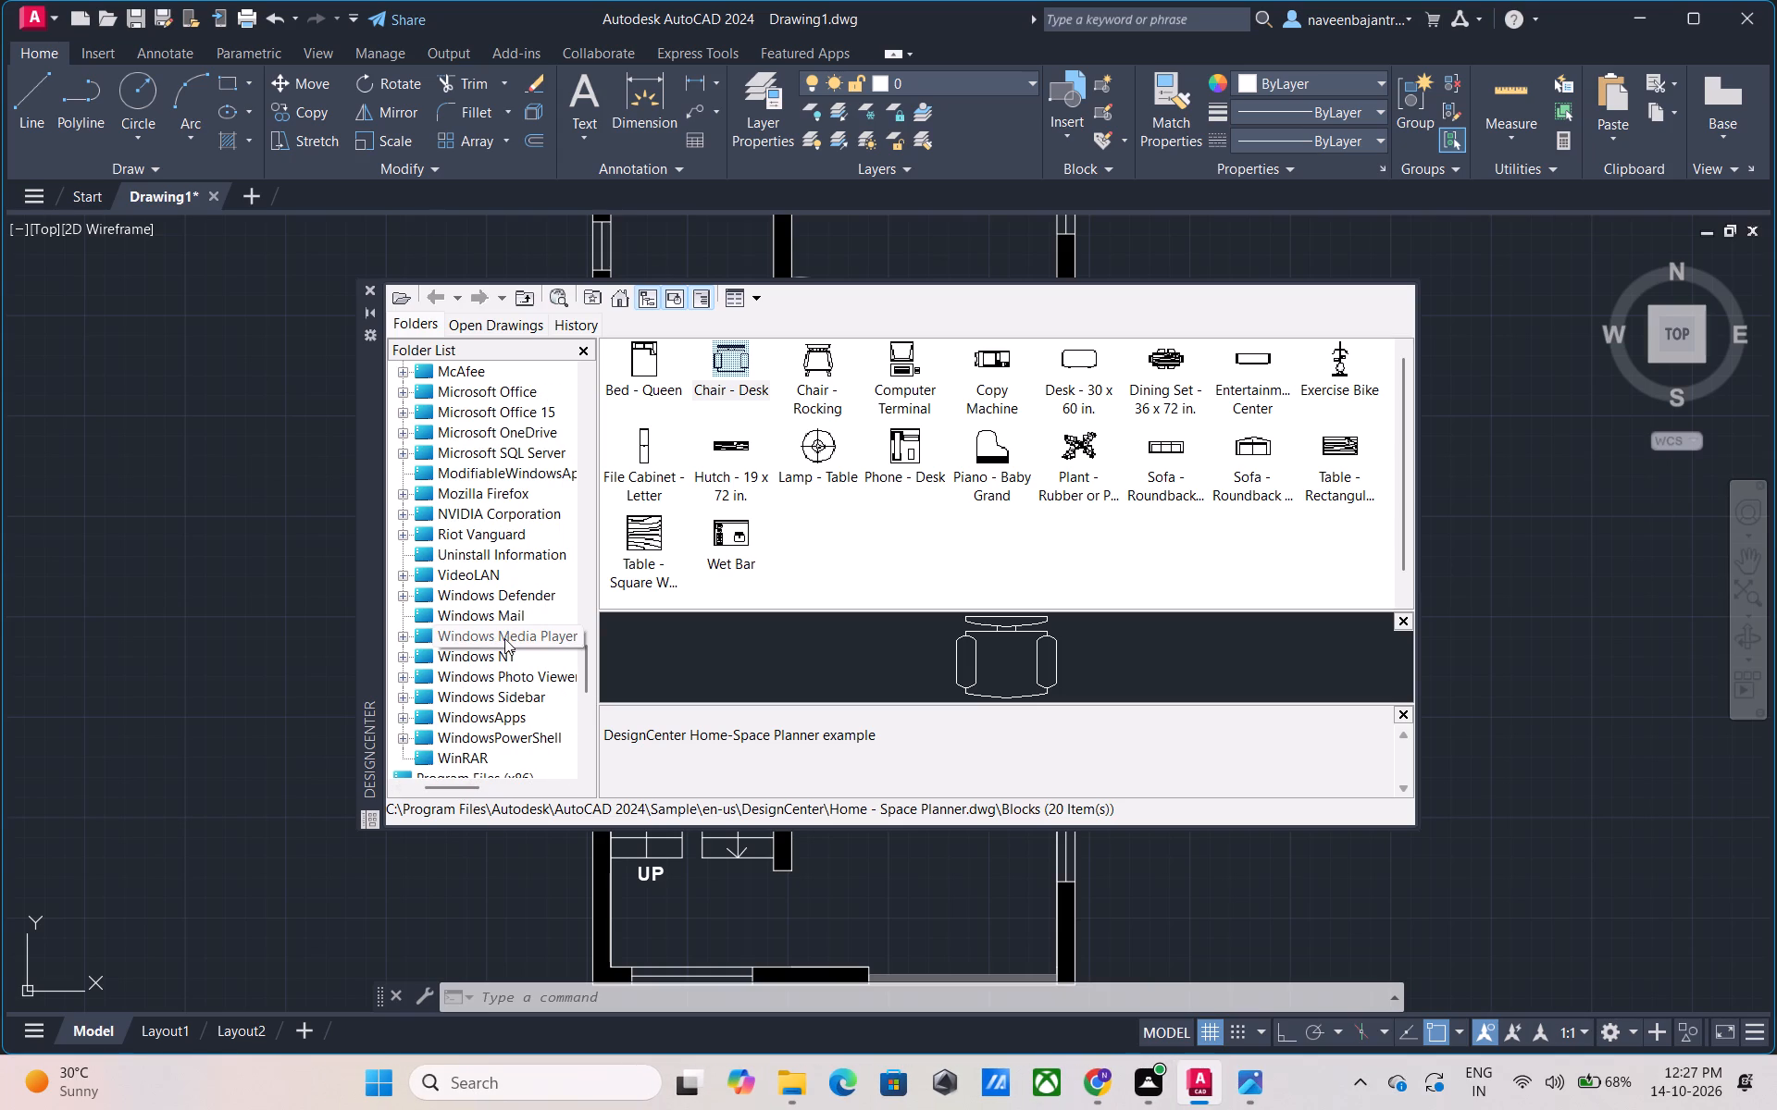
scroll(504, 638, up, 2)
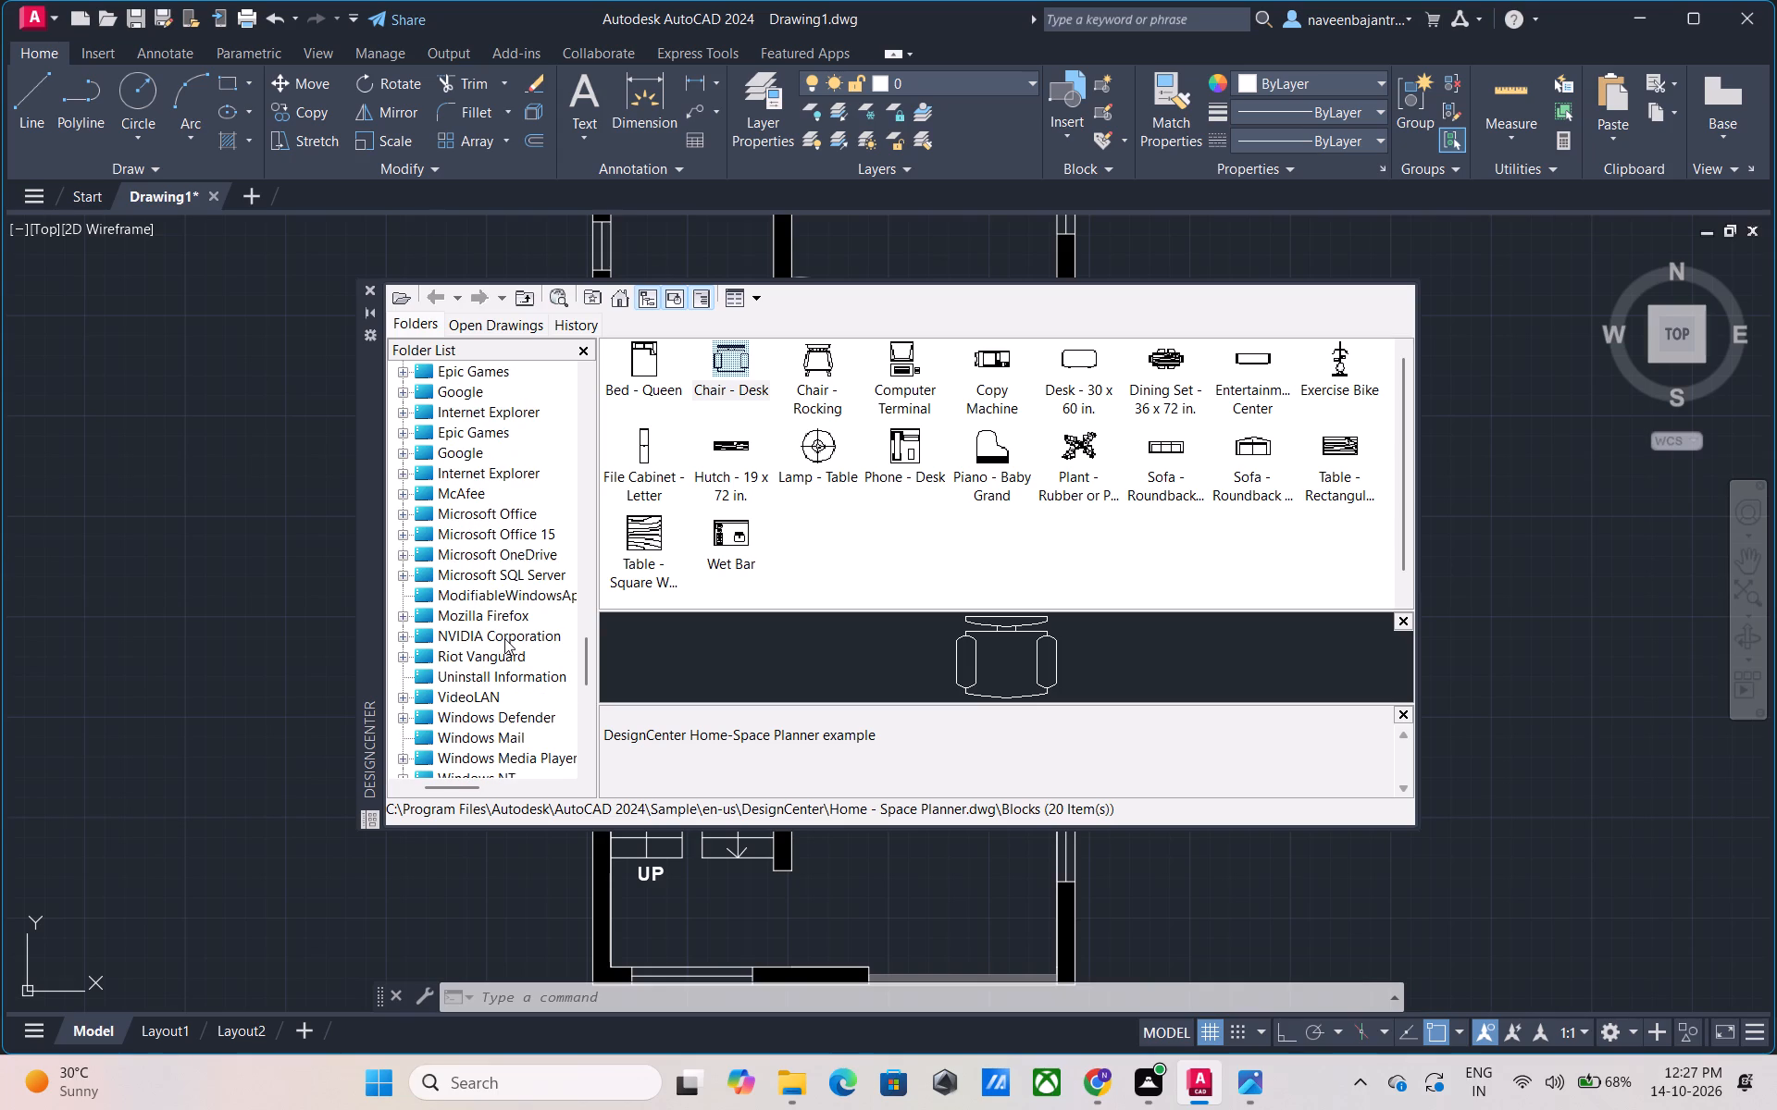
scroll(504, 638, up, 1)
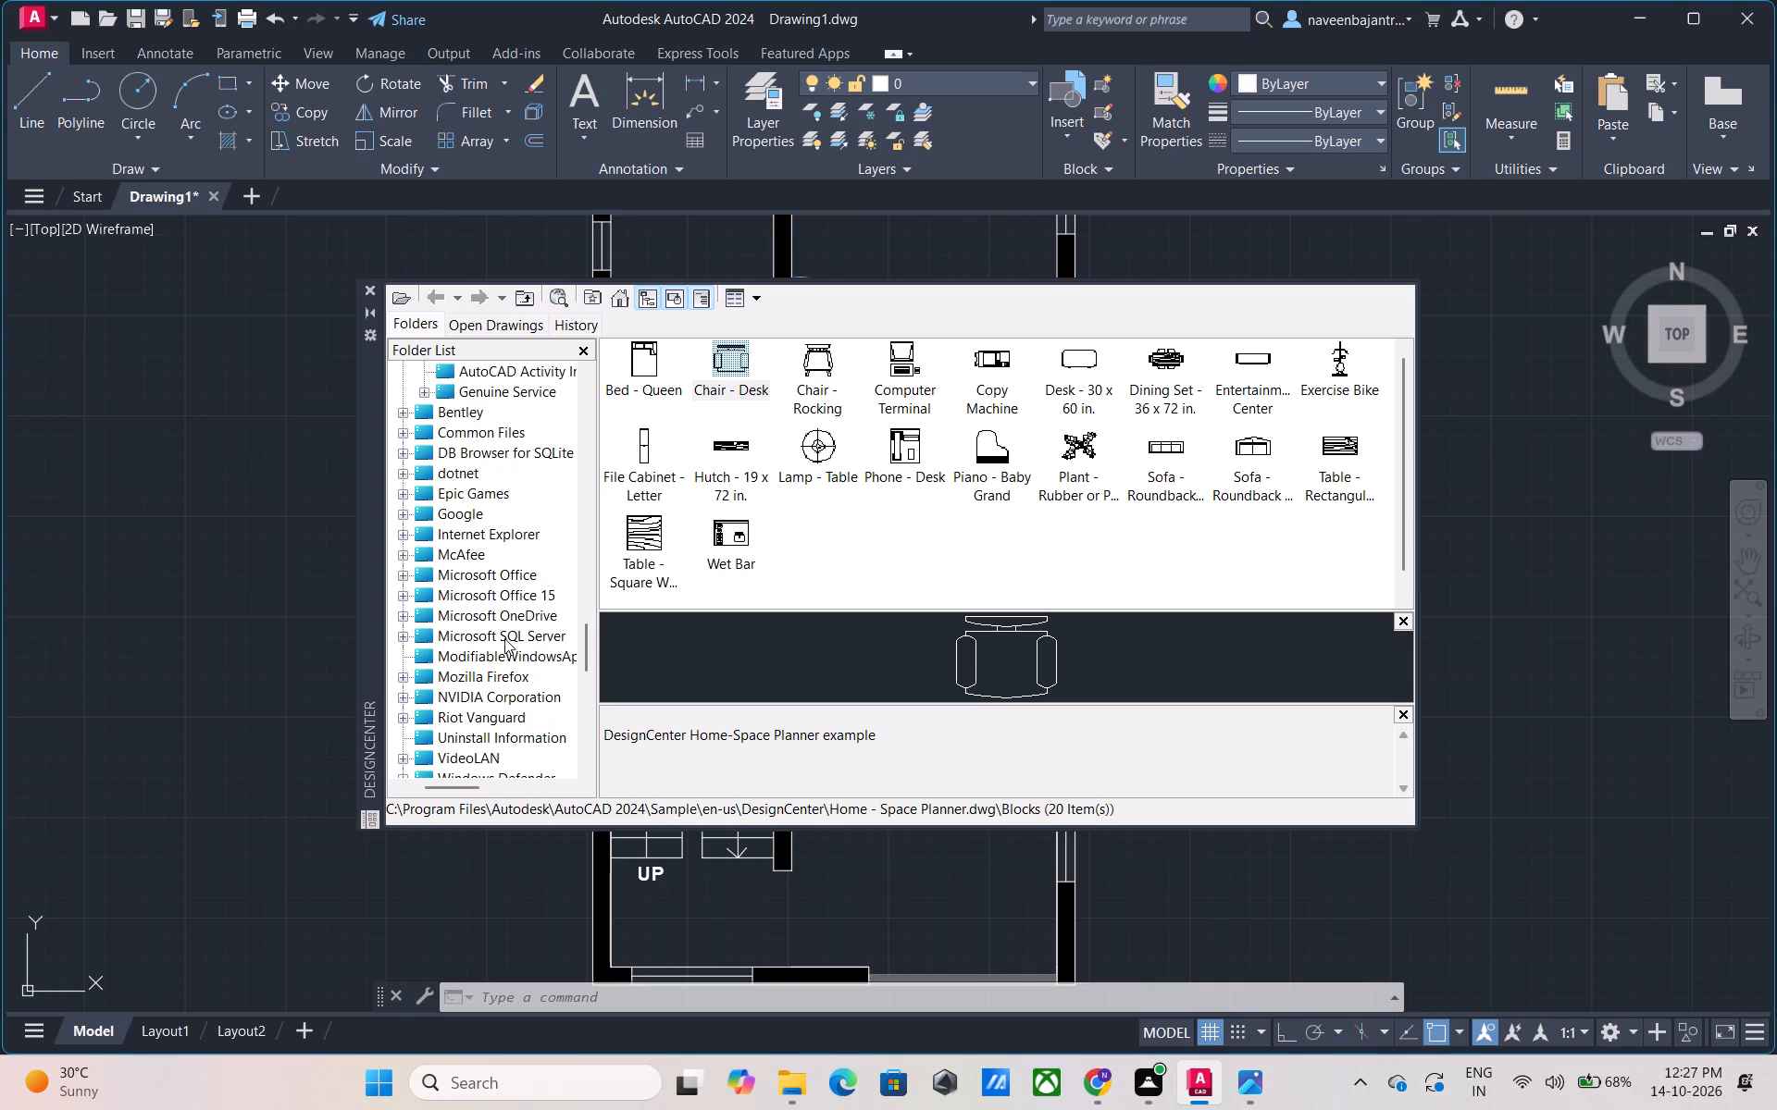
scroll(504, 638, up, 1)
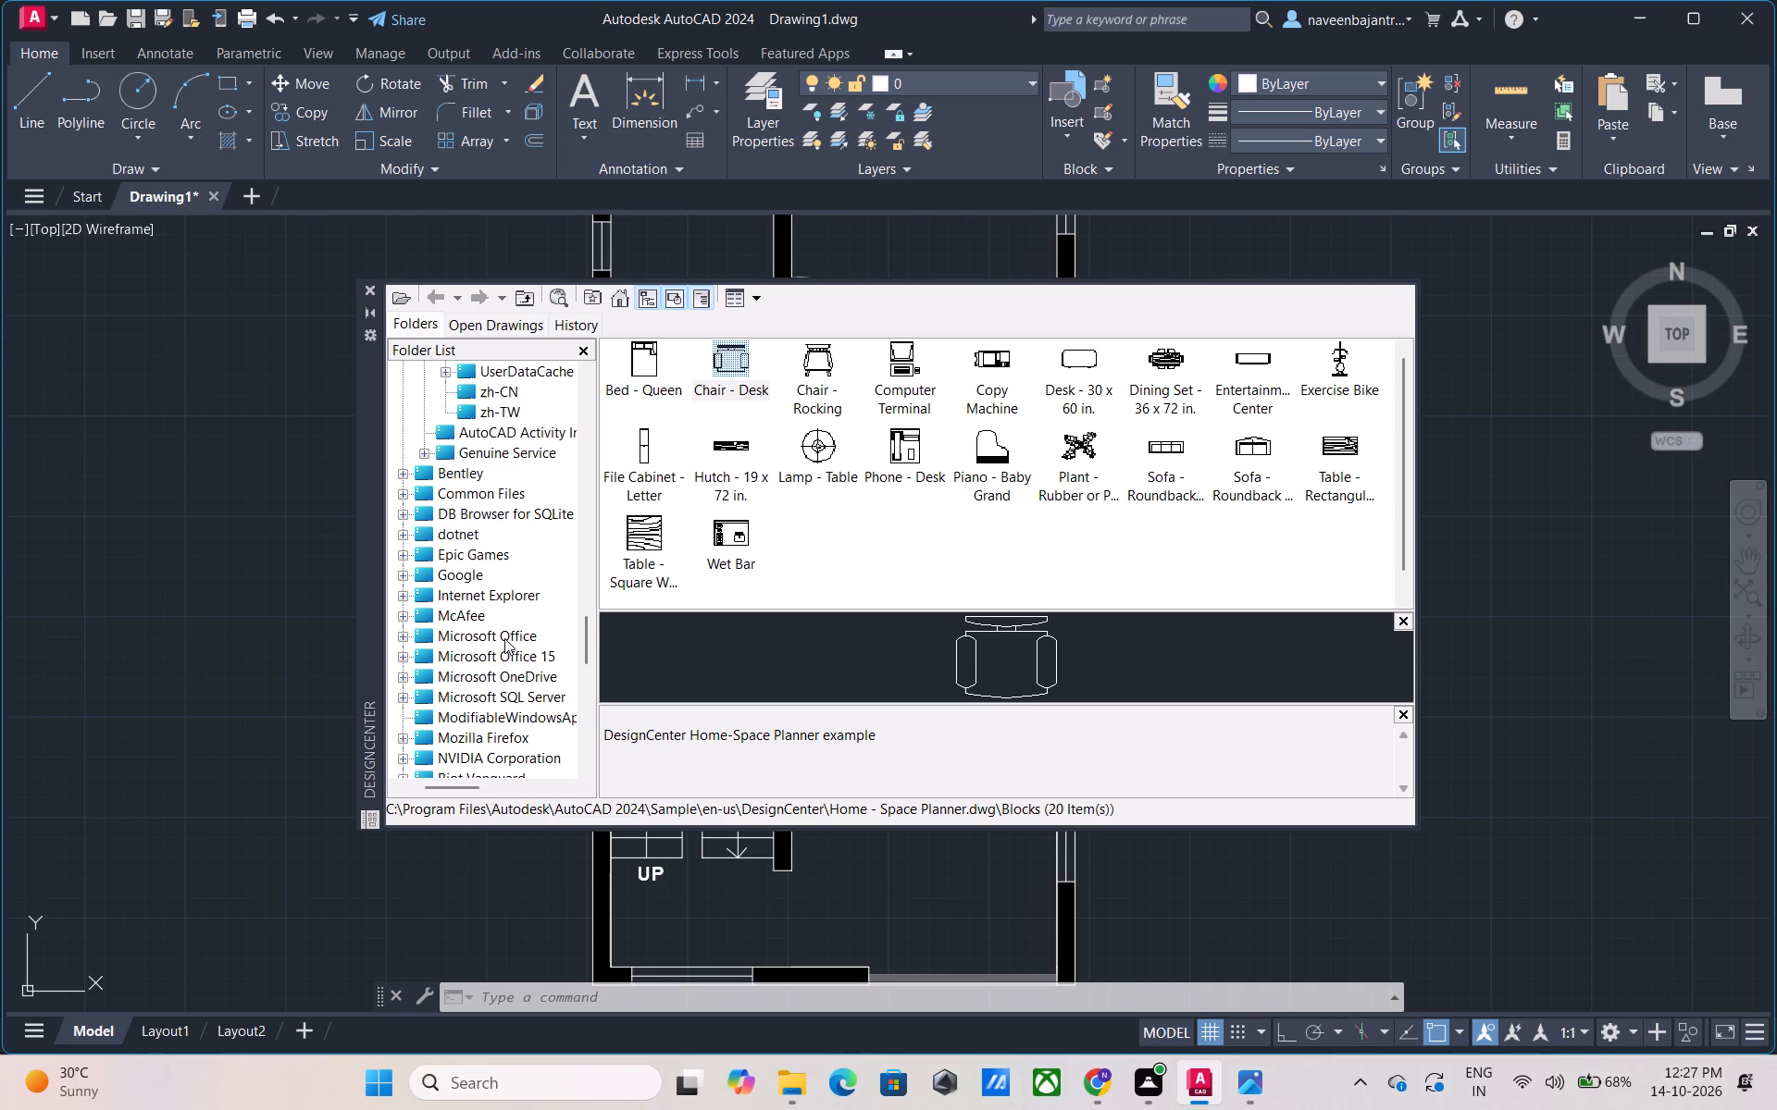
scroll(504, 638, up, 1)
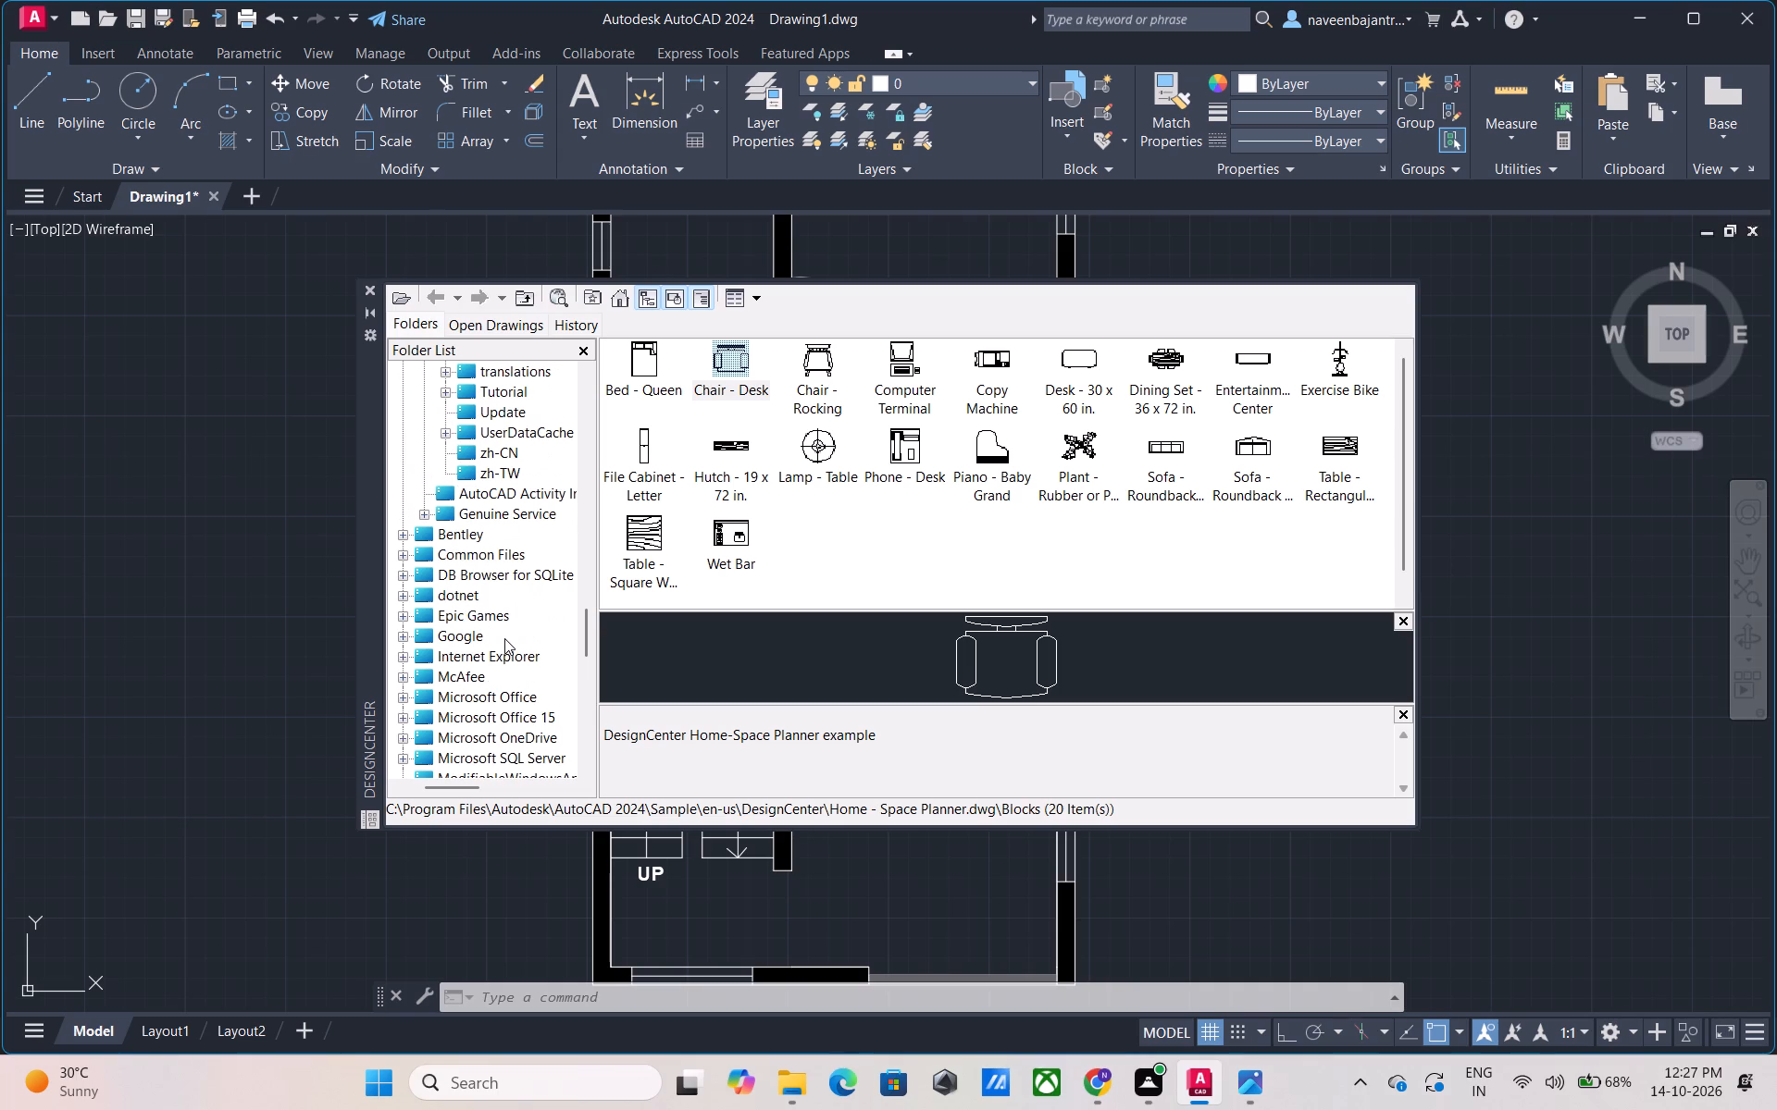
scroll(504, 638, up, 1)
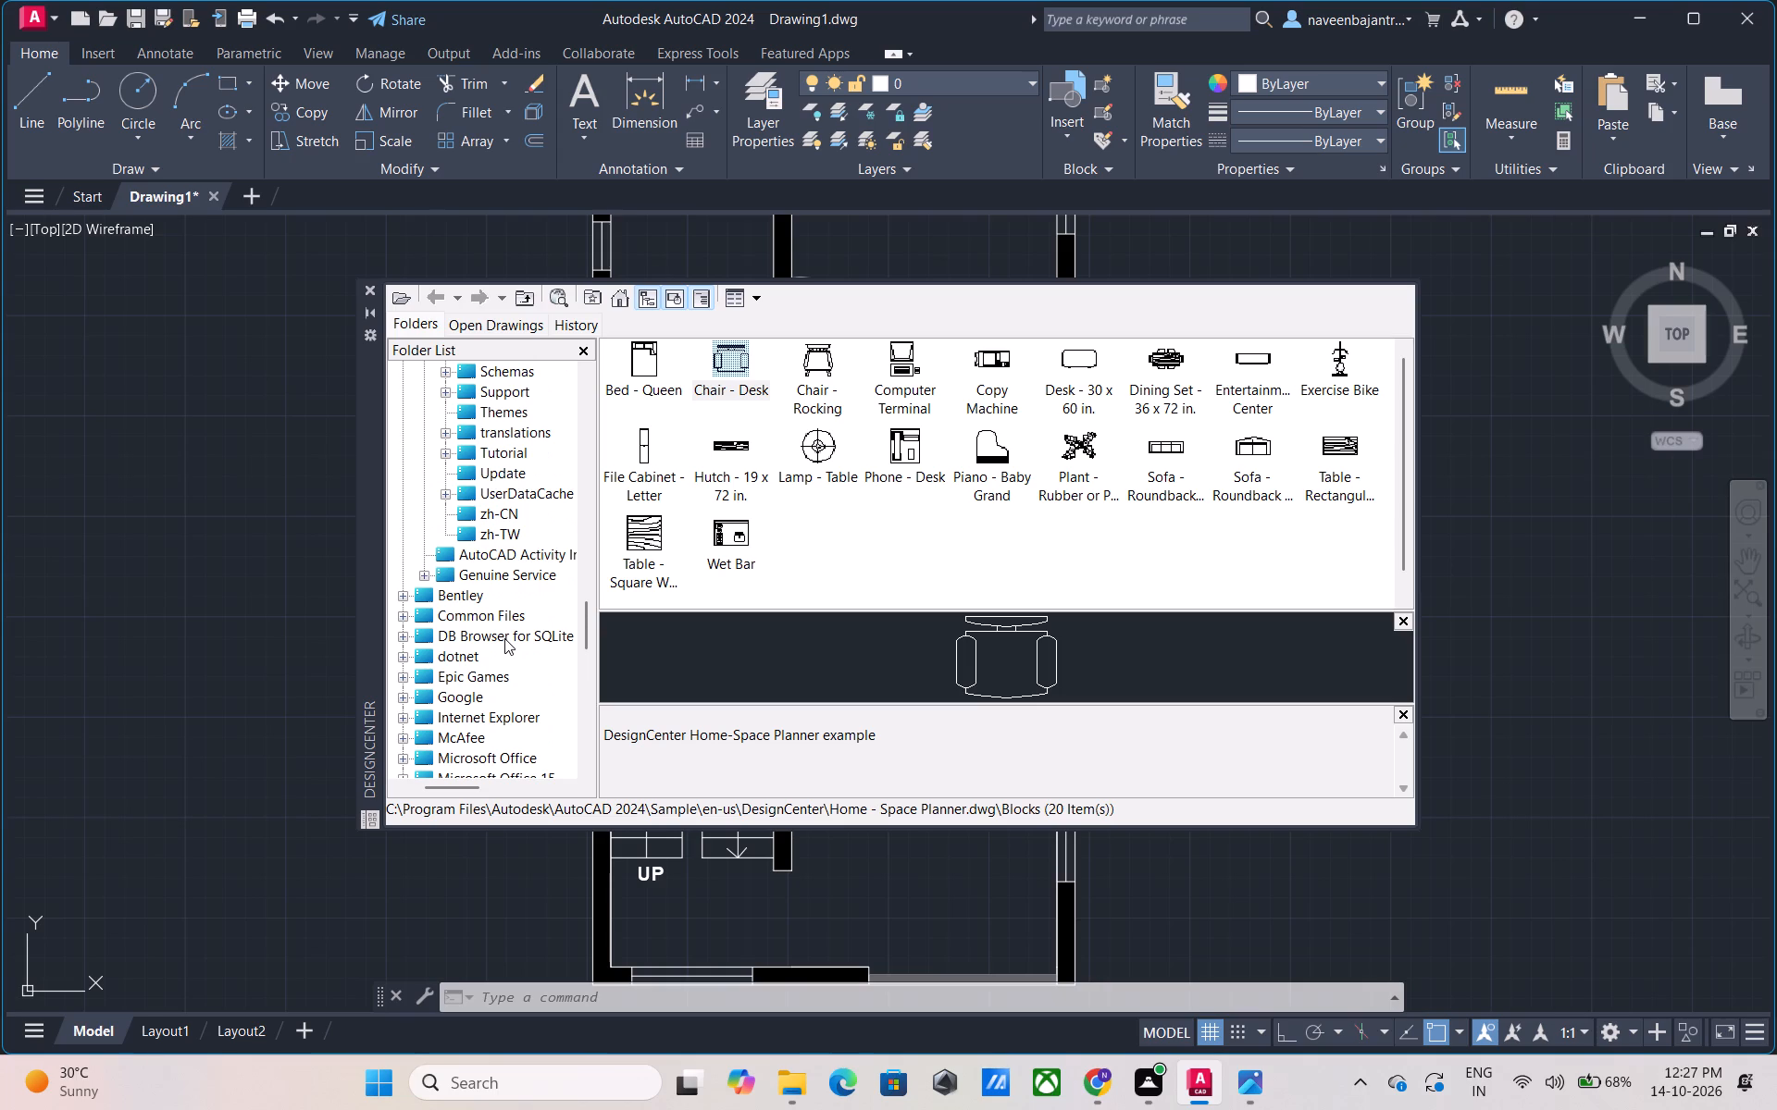
scroll(504, 638, up, 1)
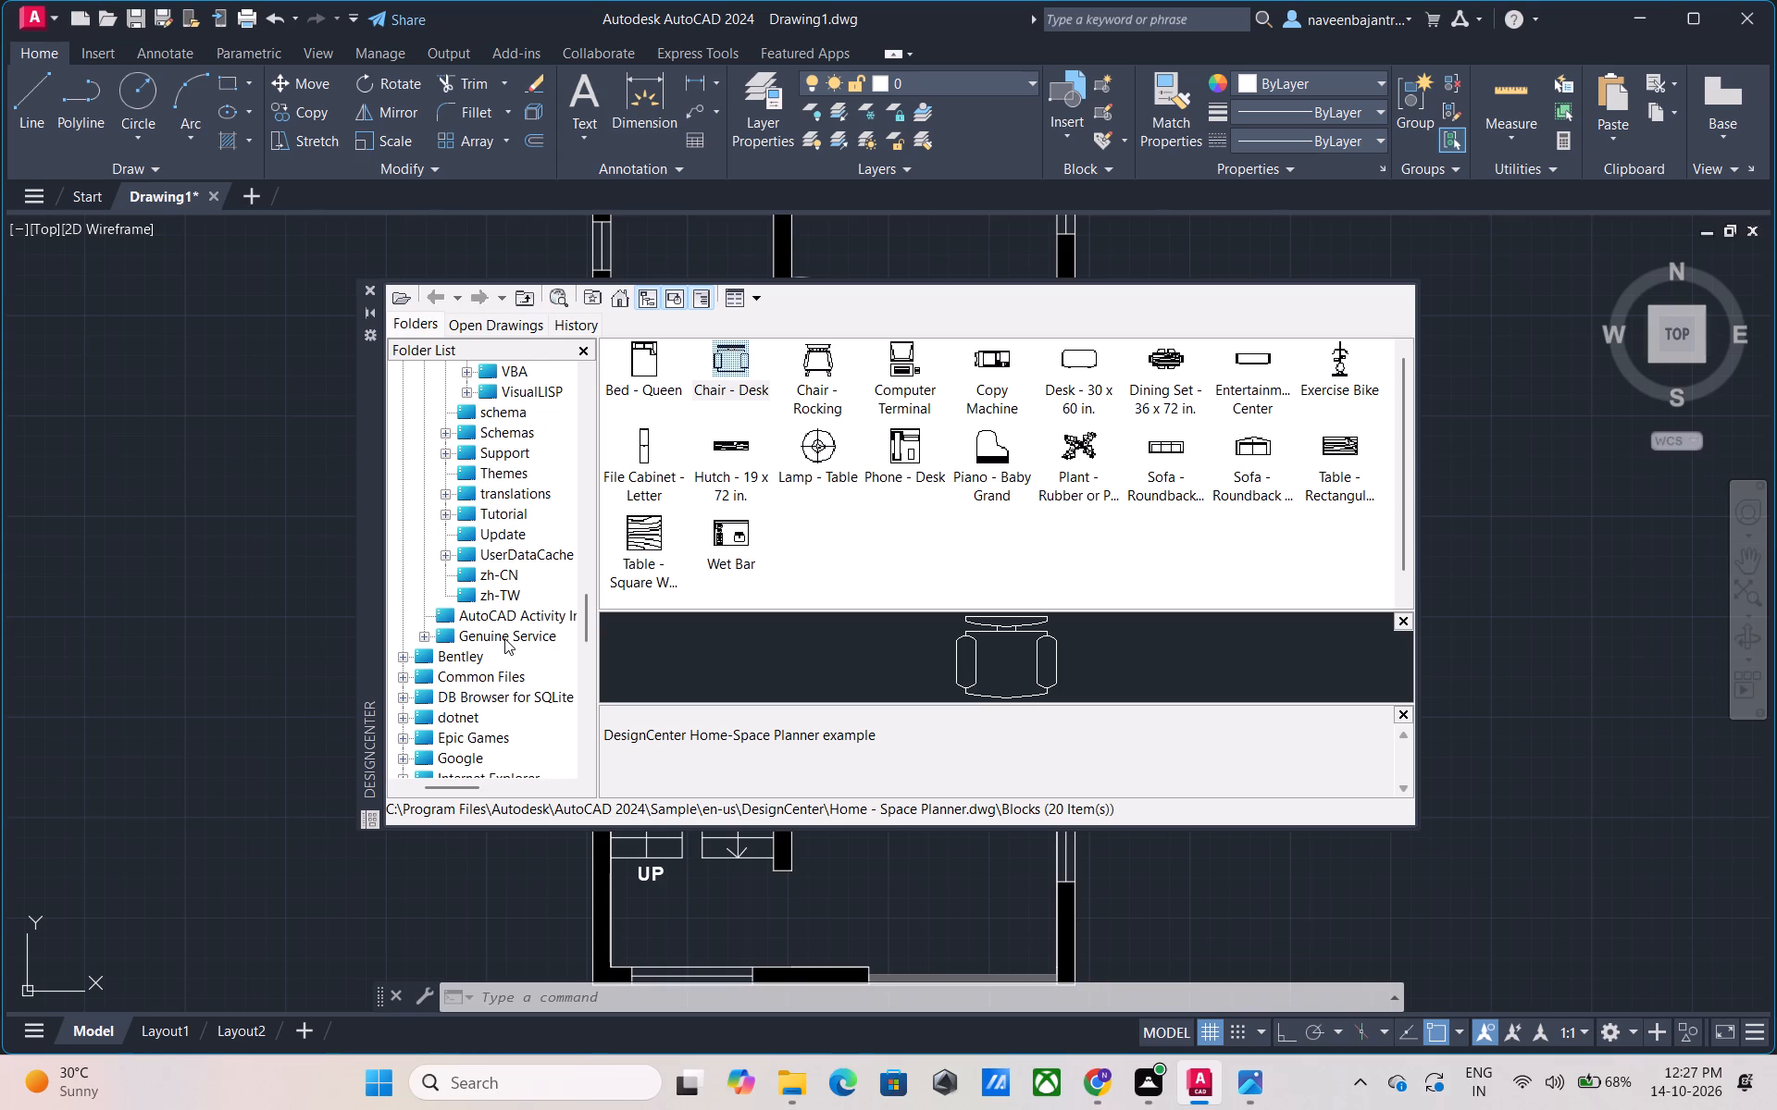
scroll(504, 638, up, 1)
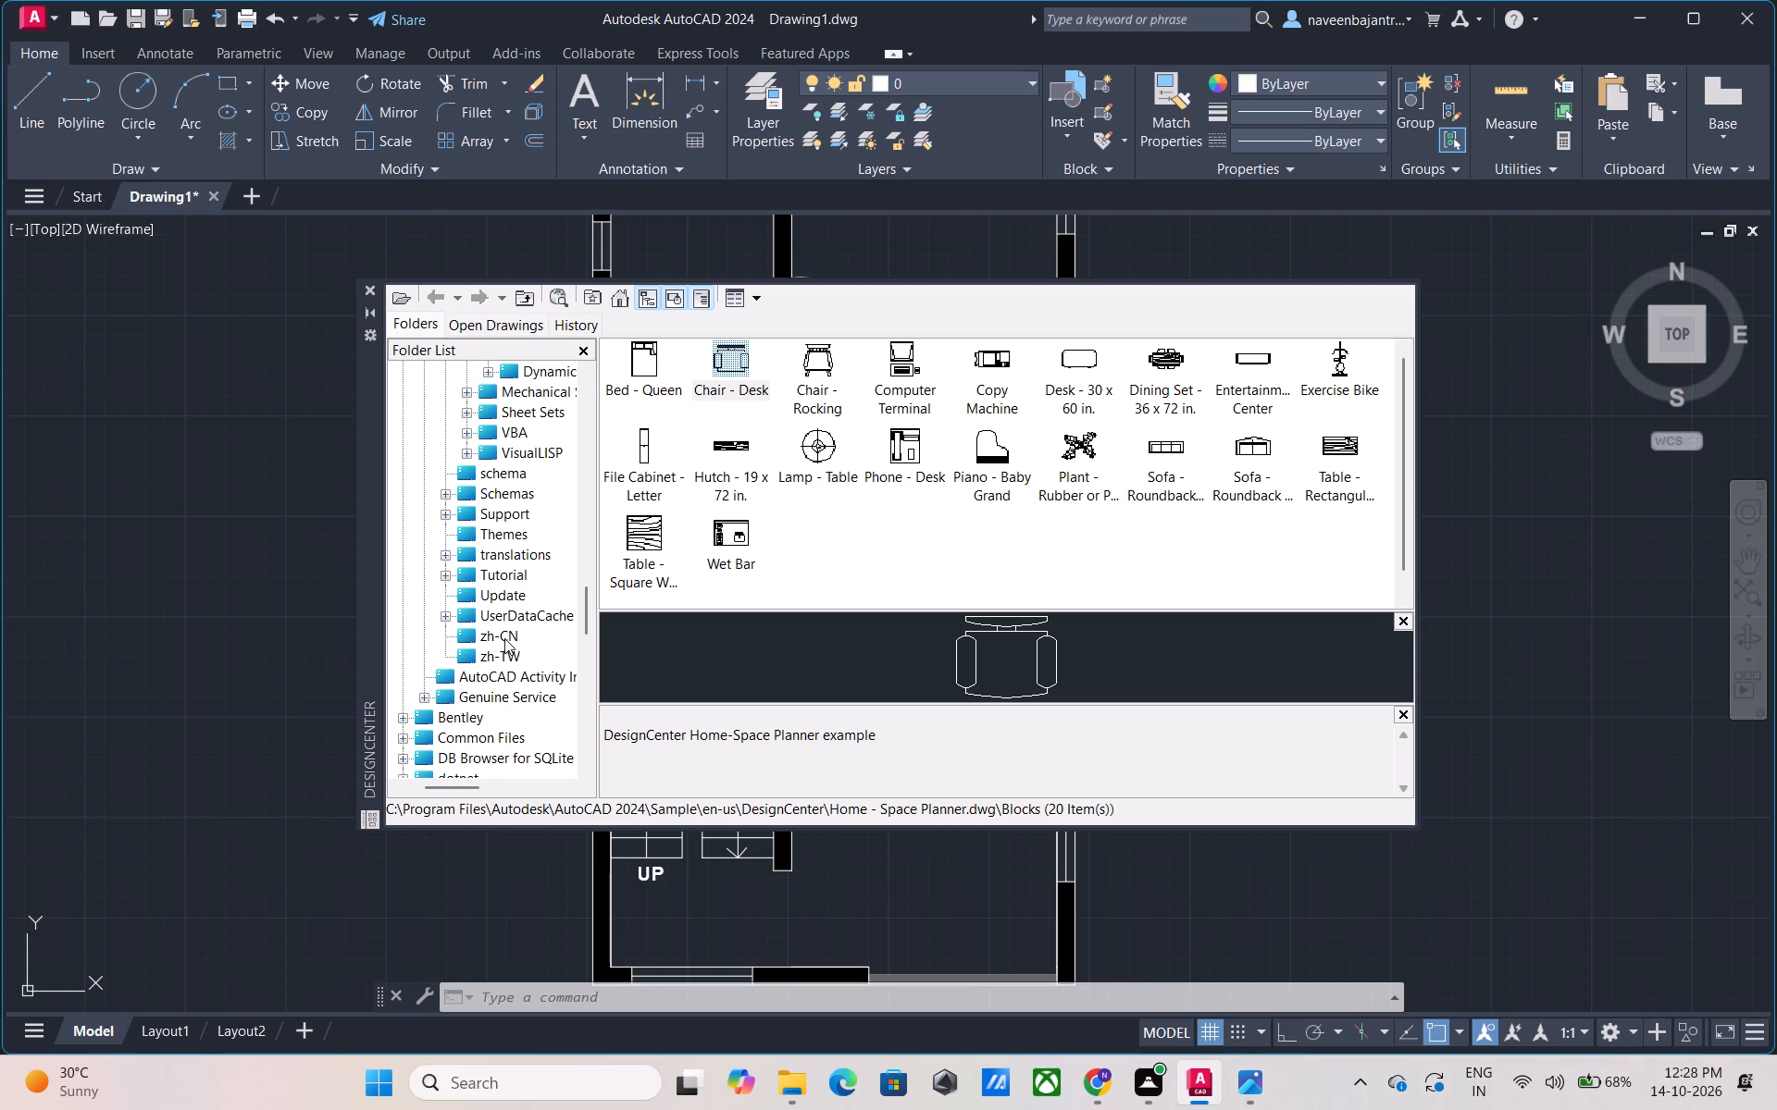
scroll(504, 638, up, 1)
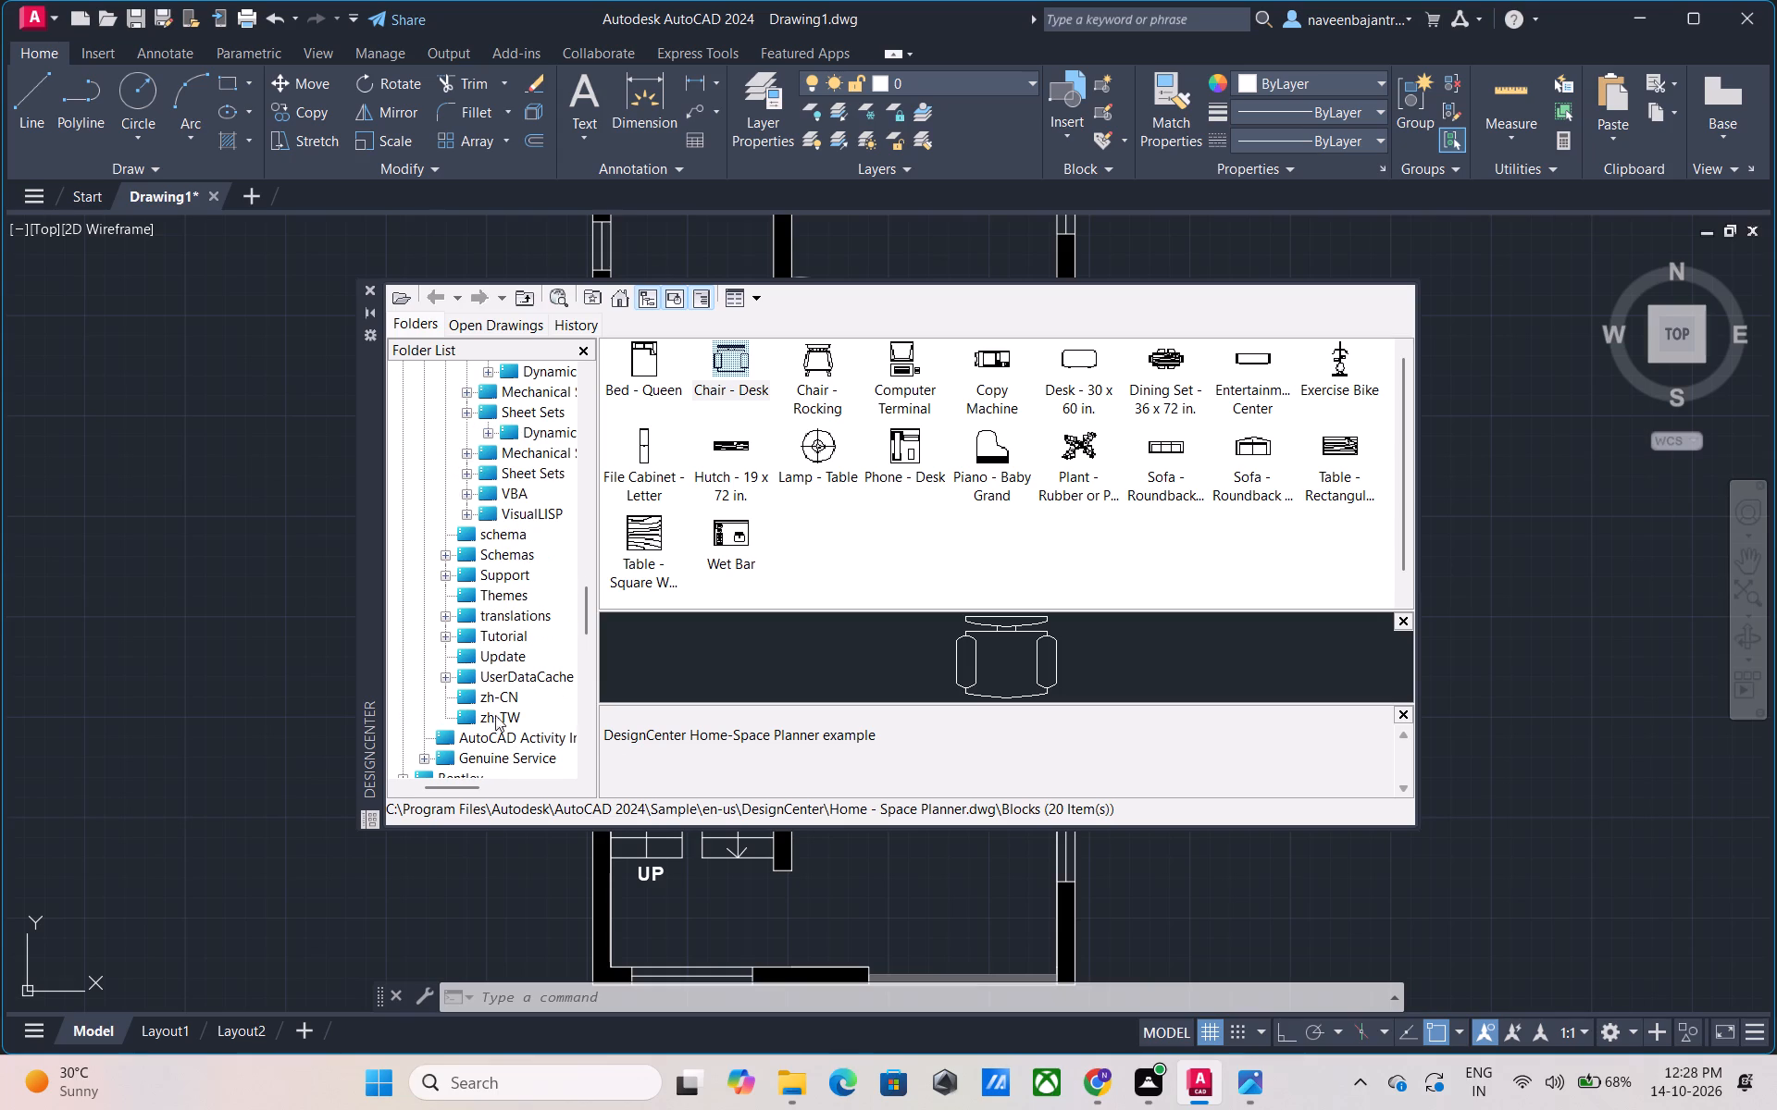
drag(464, 792, 476, 791)
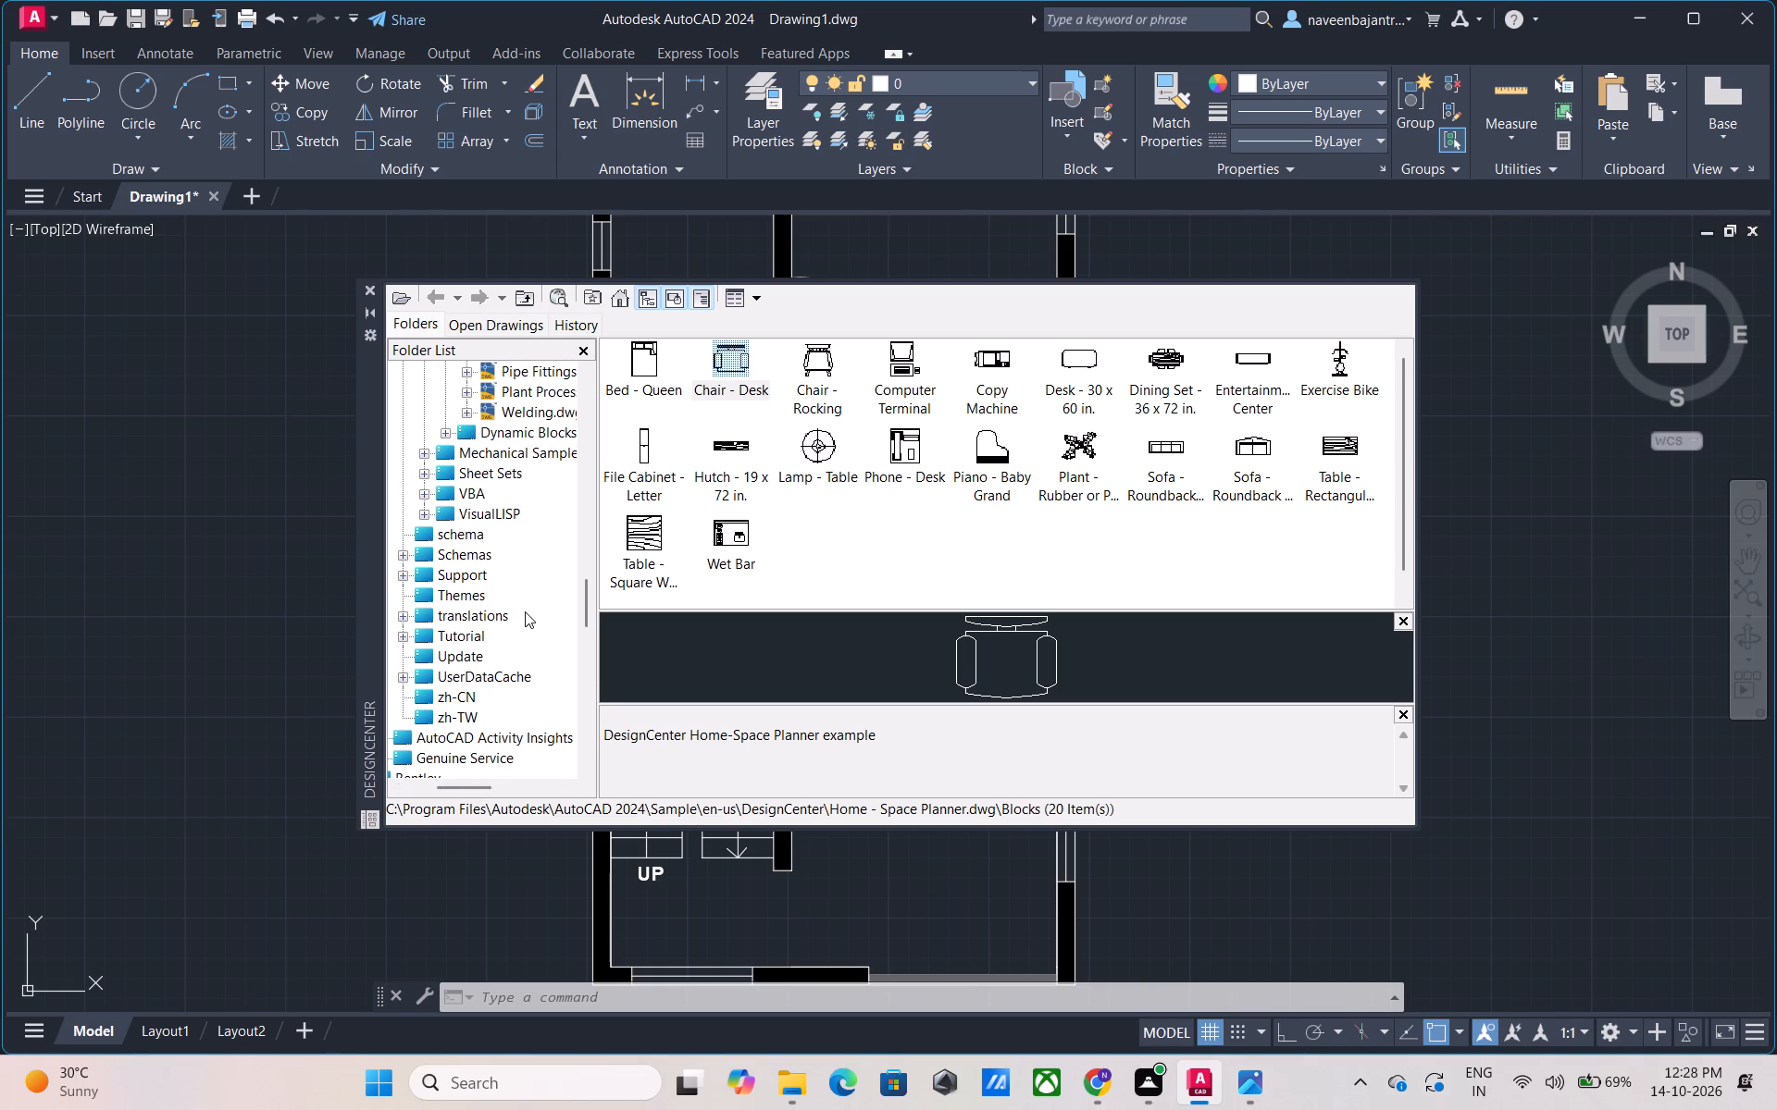
scroll(525, 611, up, 1)
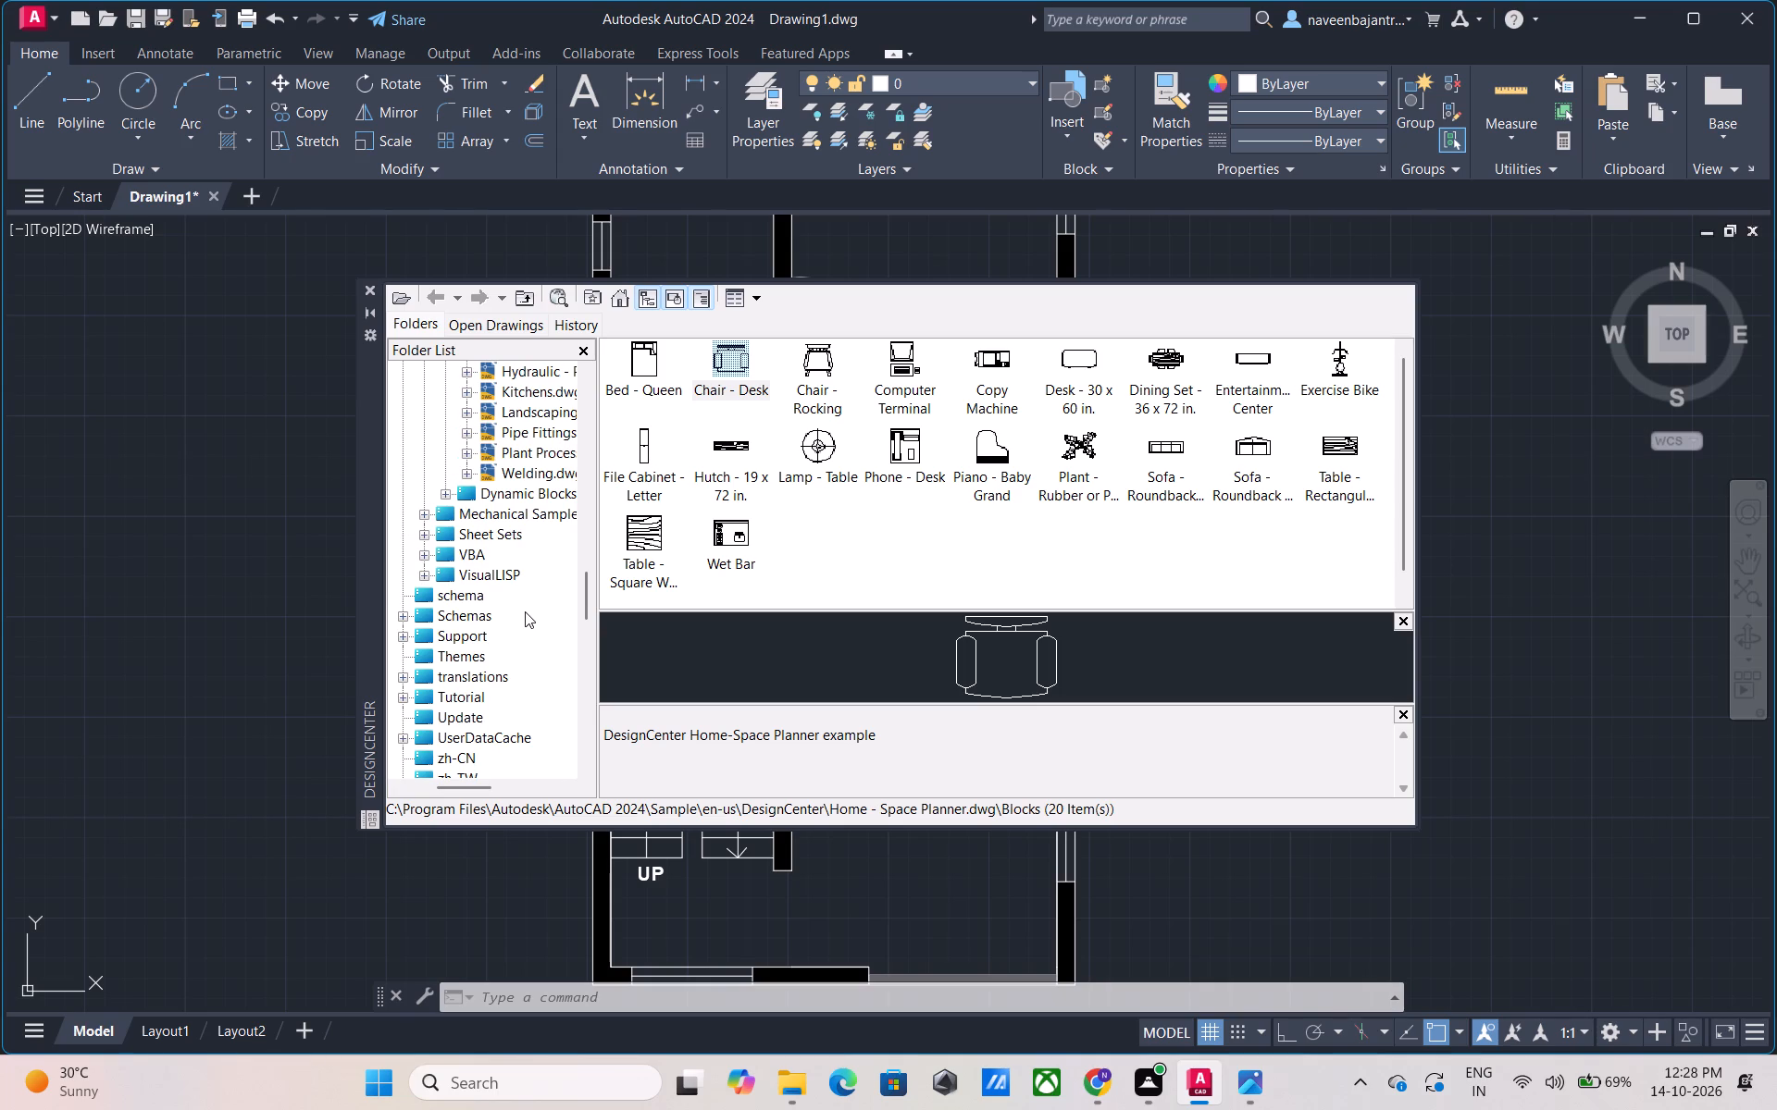
Look through the sample drawings in DesignCenter's folder tree, from Welding.dwg up to Analog Integrated Circuits, for other block libraries.
scroll(525, 611, up, 1)
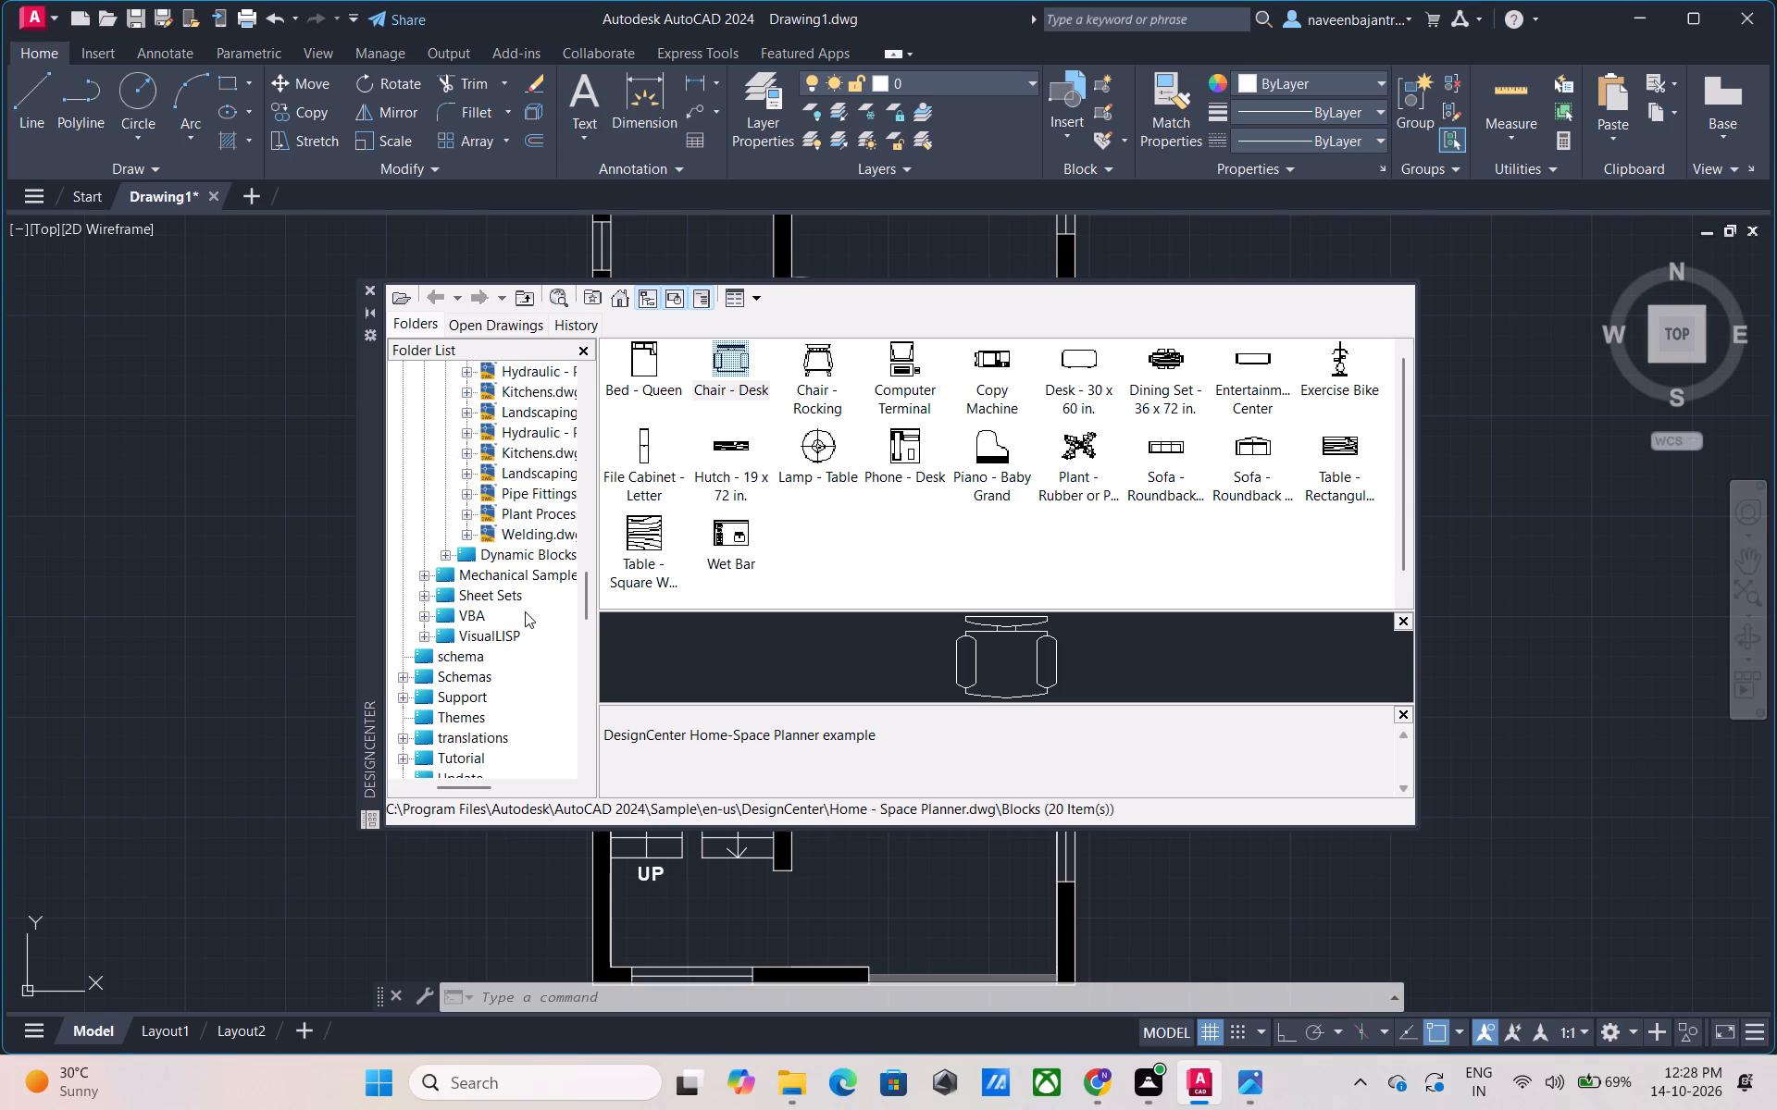
scroll(525, 611, up, 1)
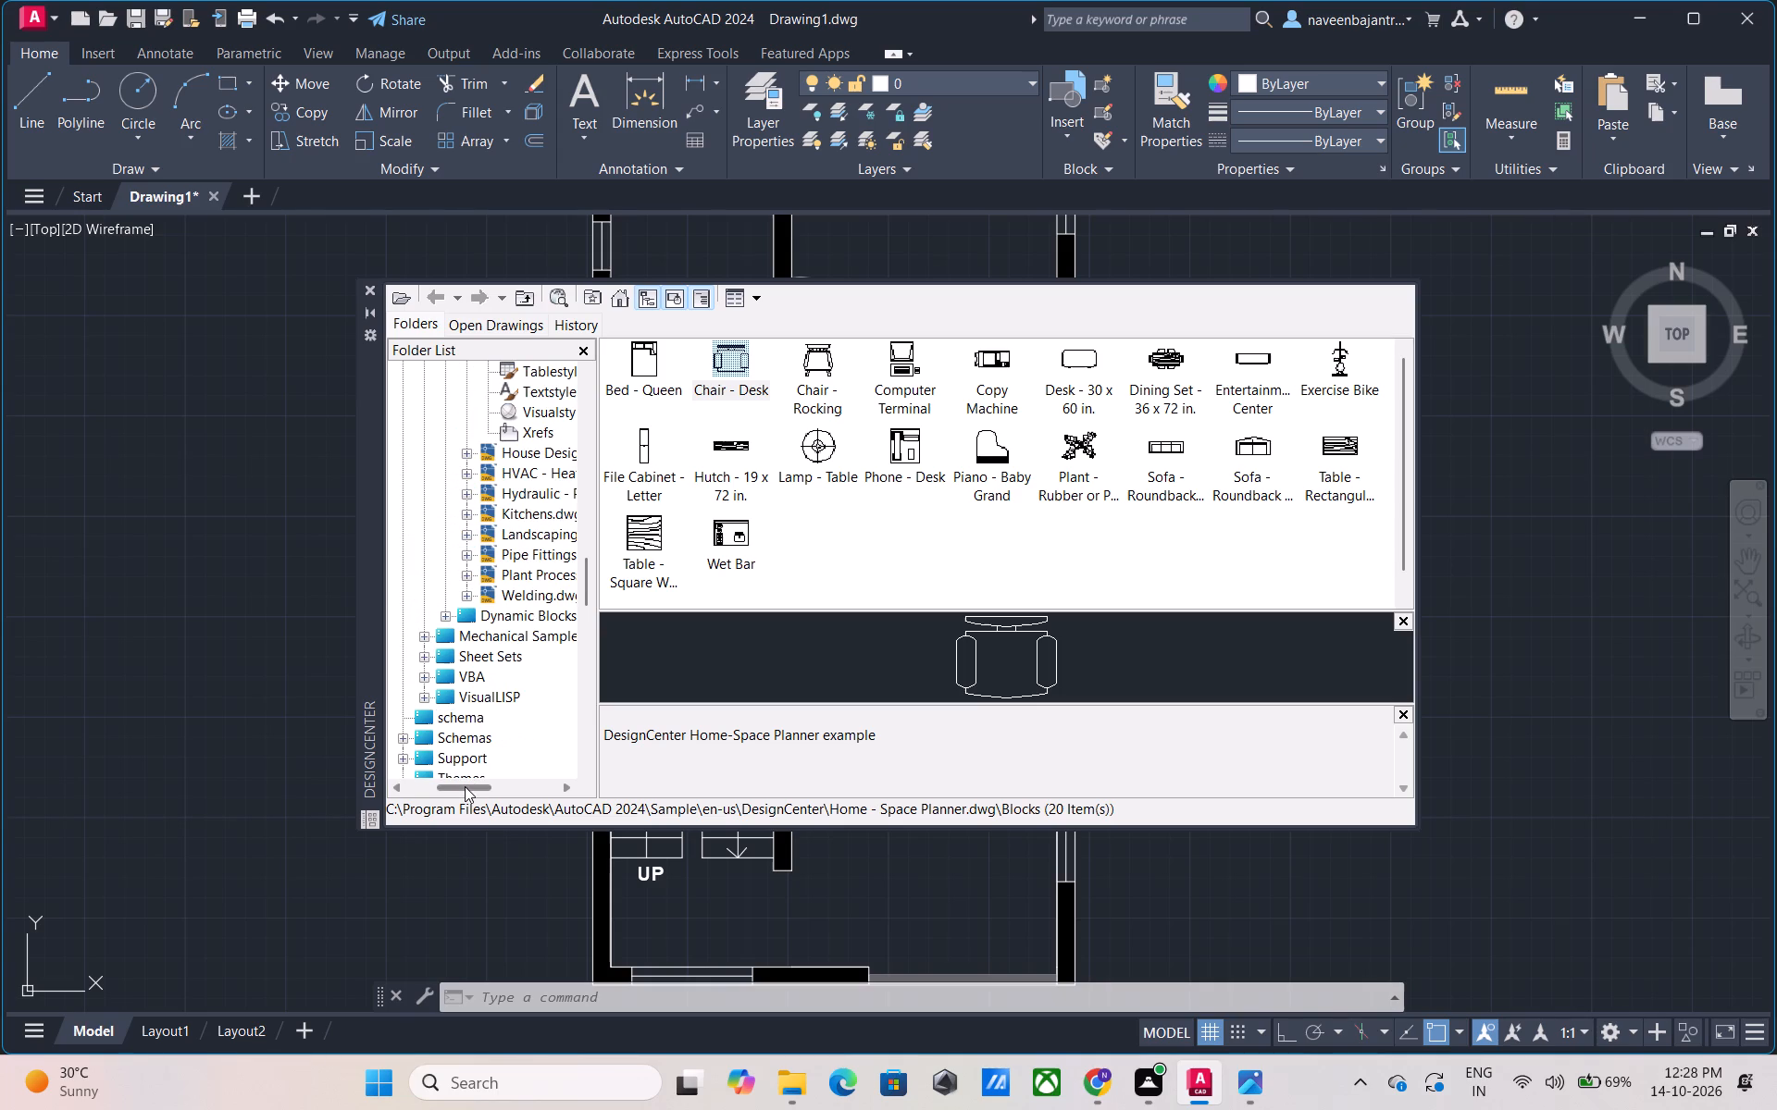
drag(465, 786, 477, 787)
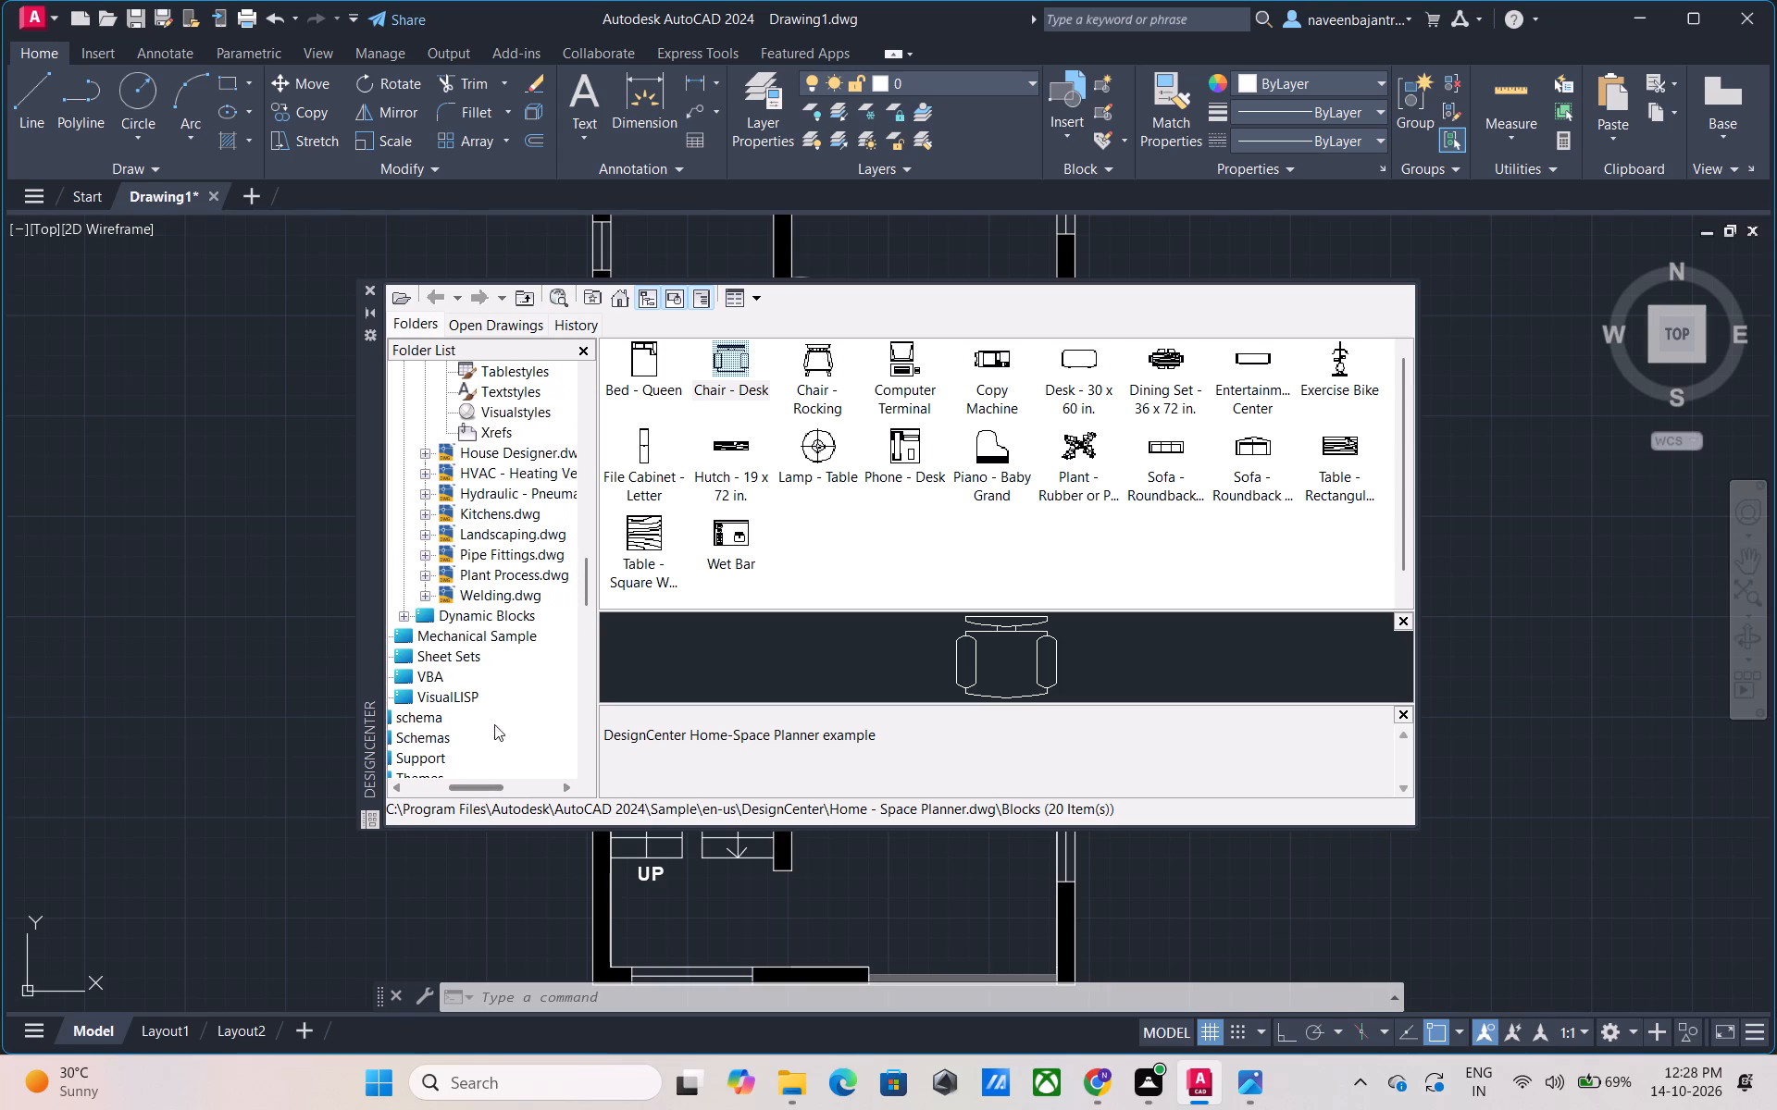
scroll(506, 682, up, 1)
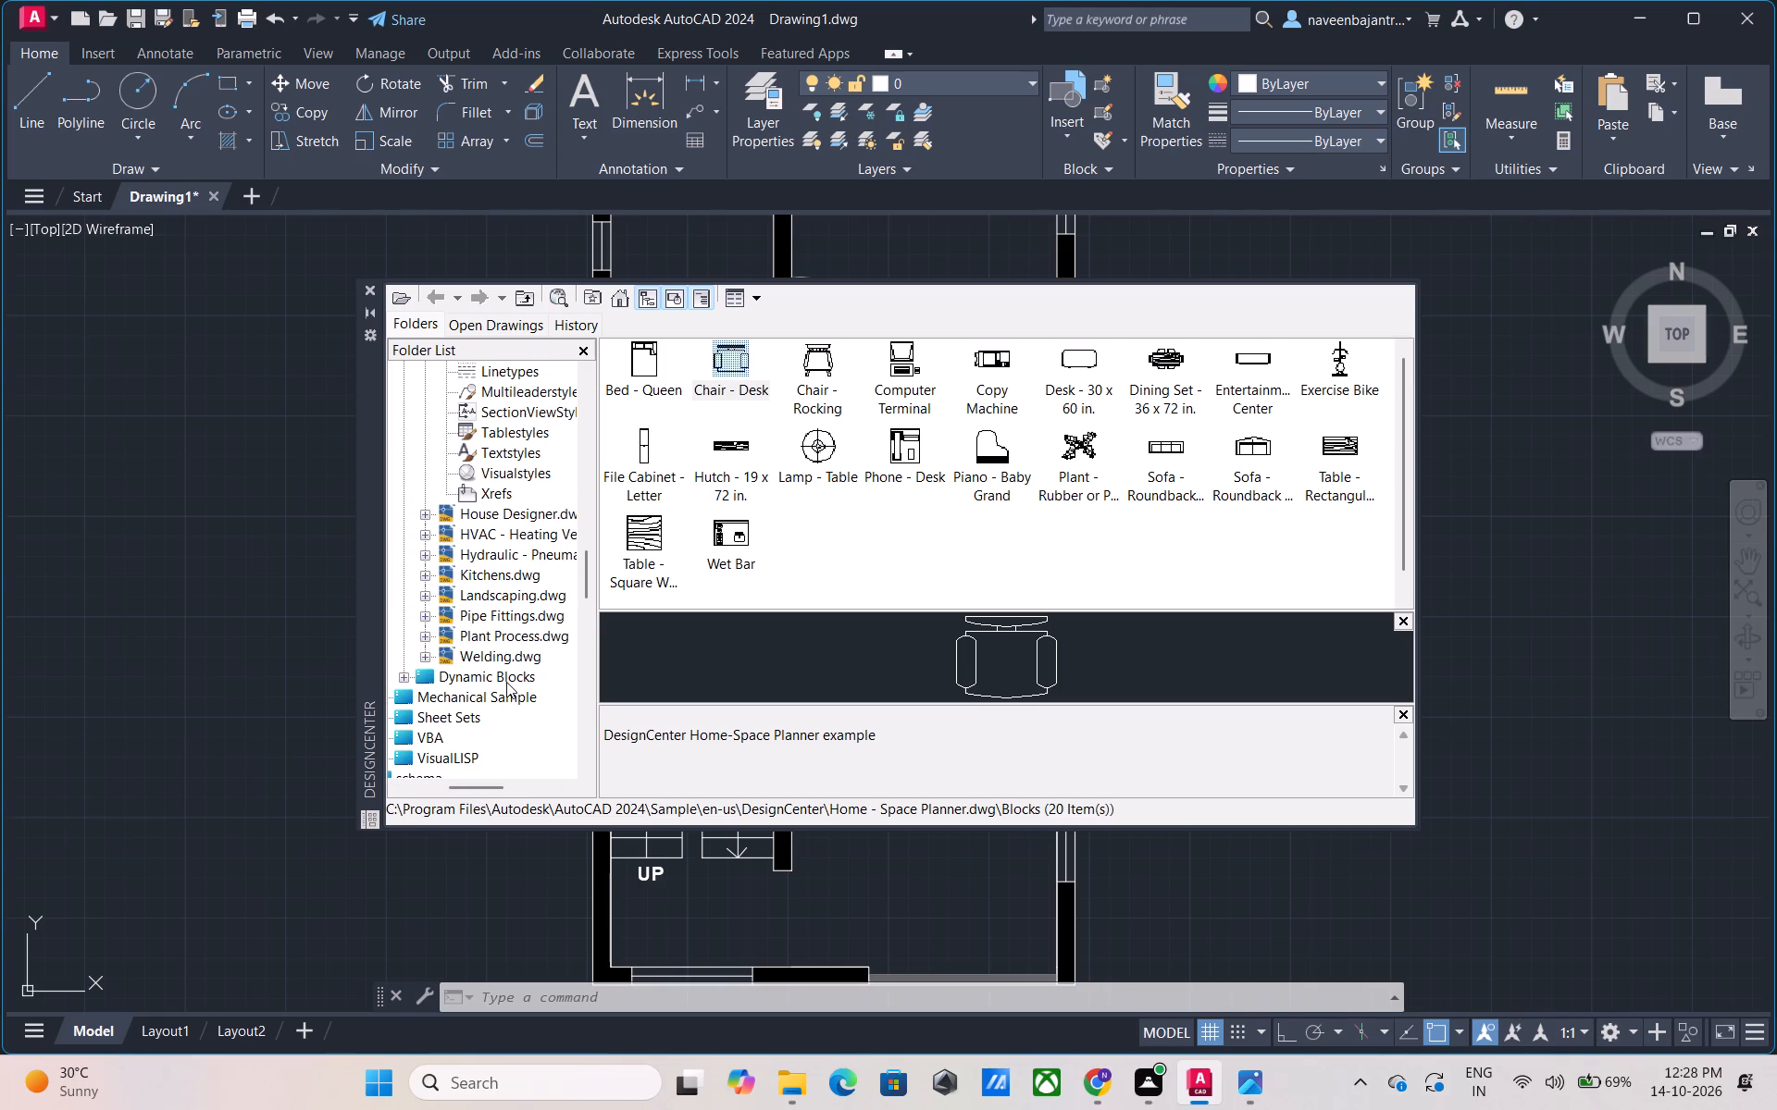
scroll(506, 682, up, 1)
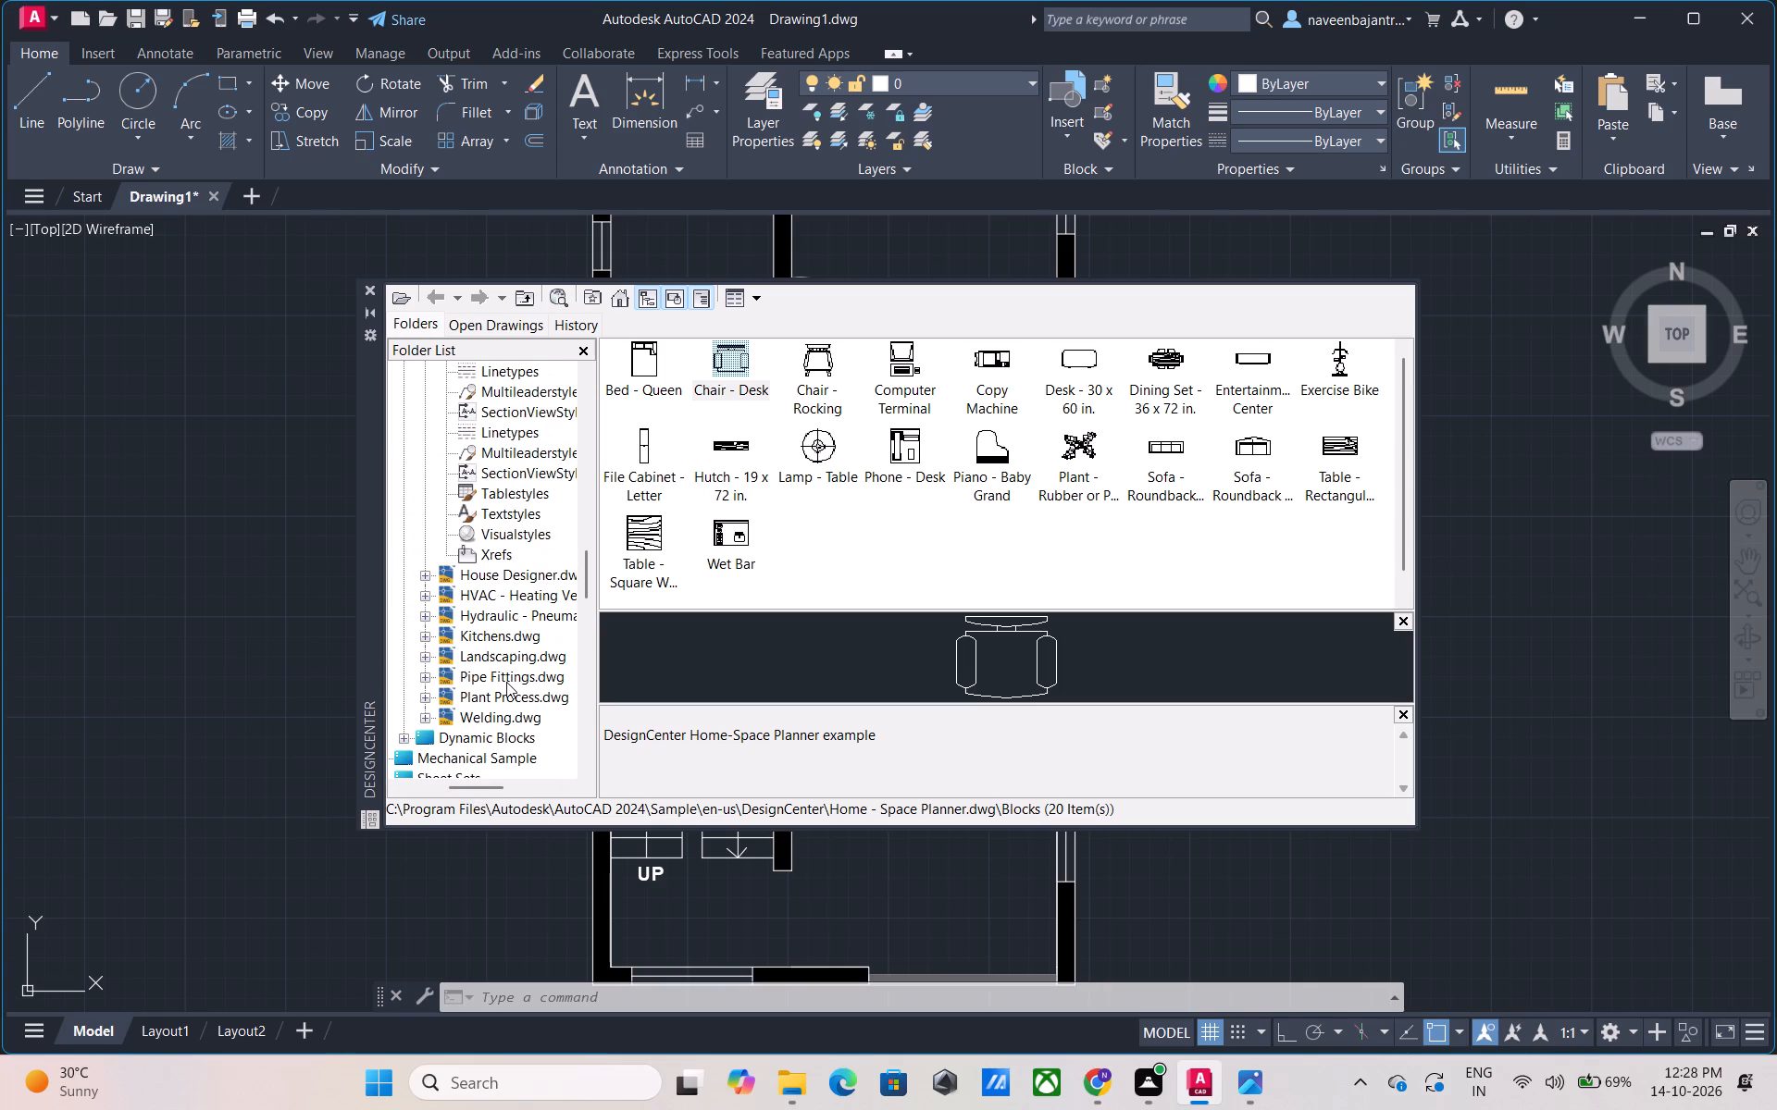
click(498, 787)
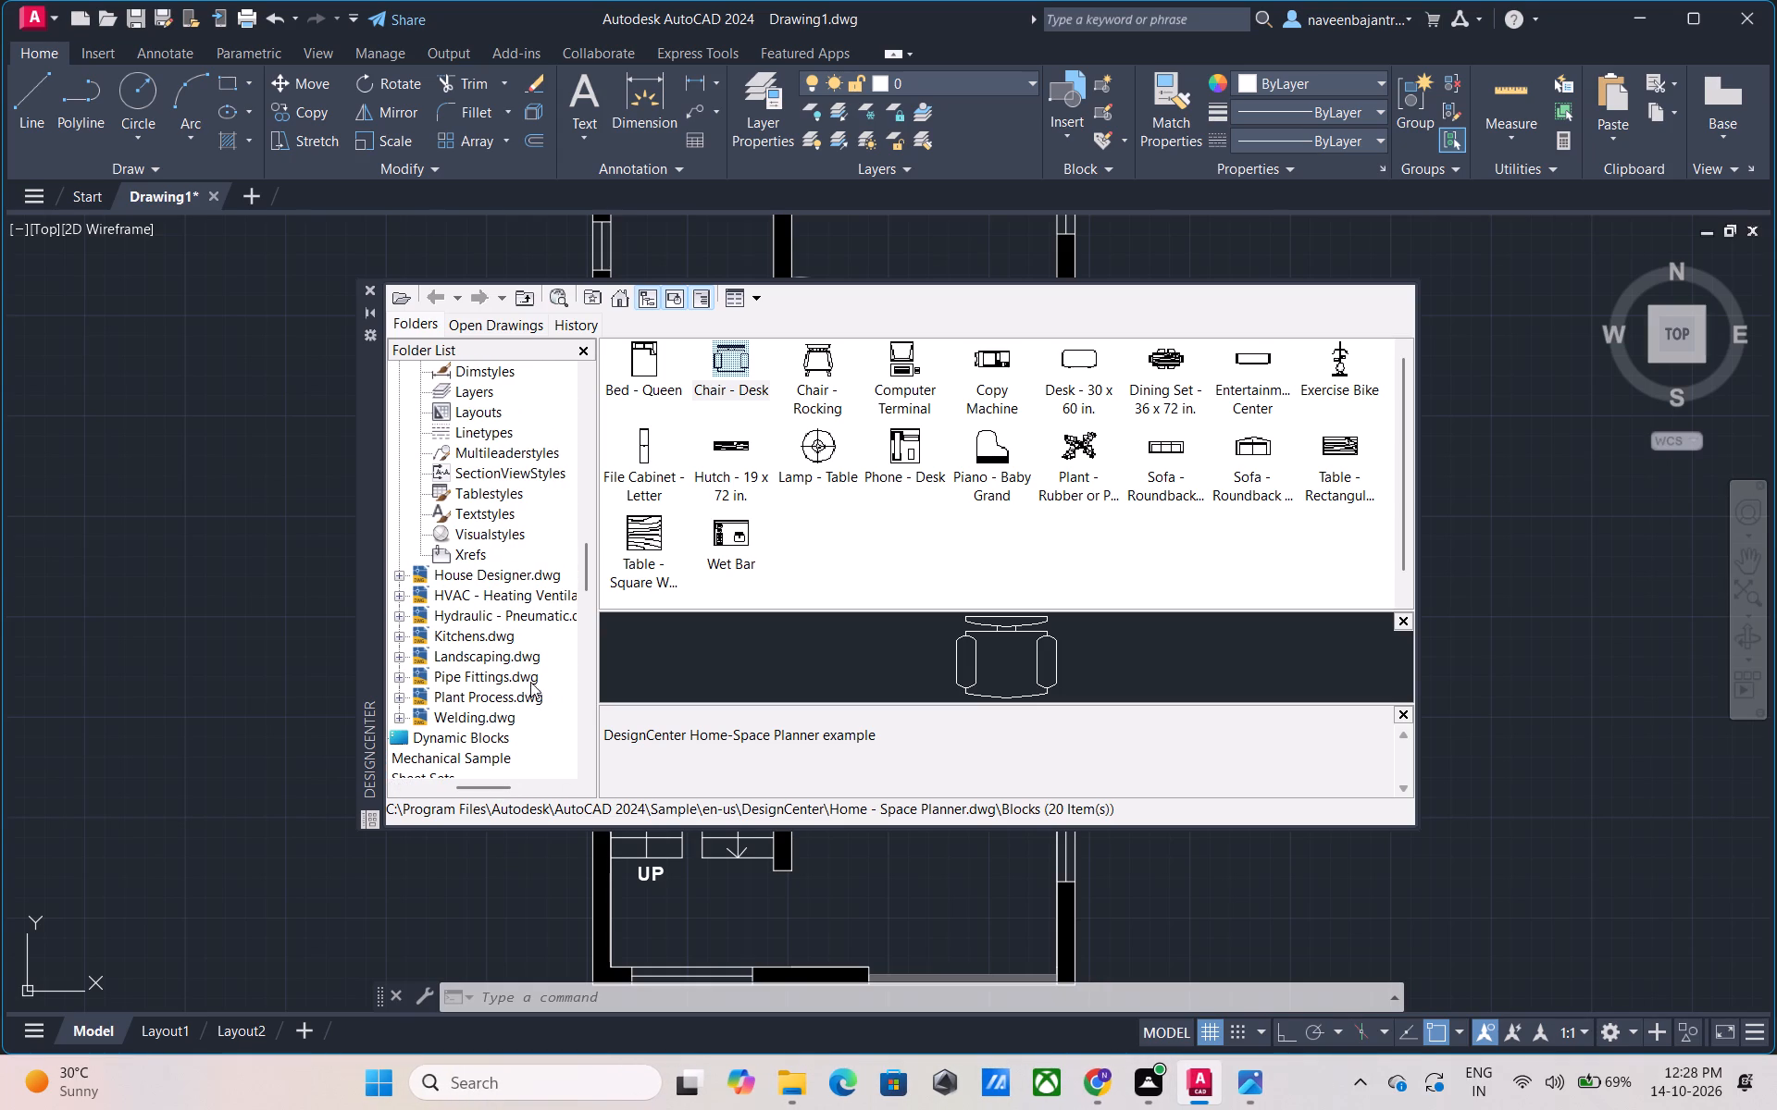
scroll(494, 585, up, 1)
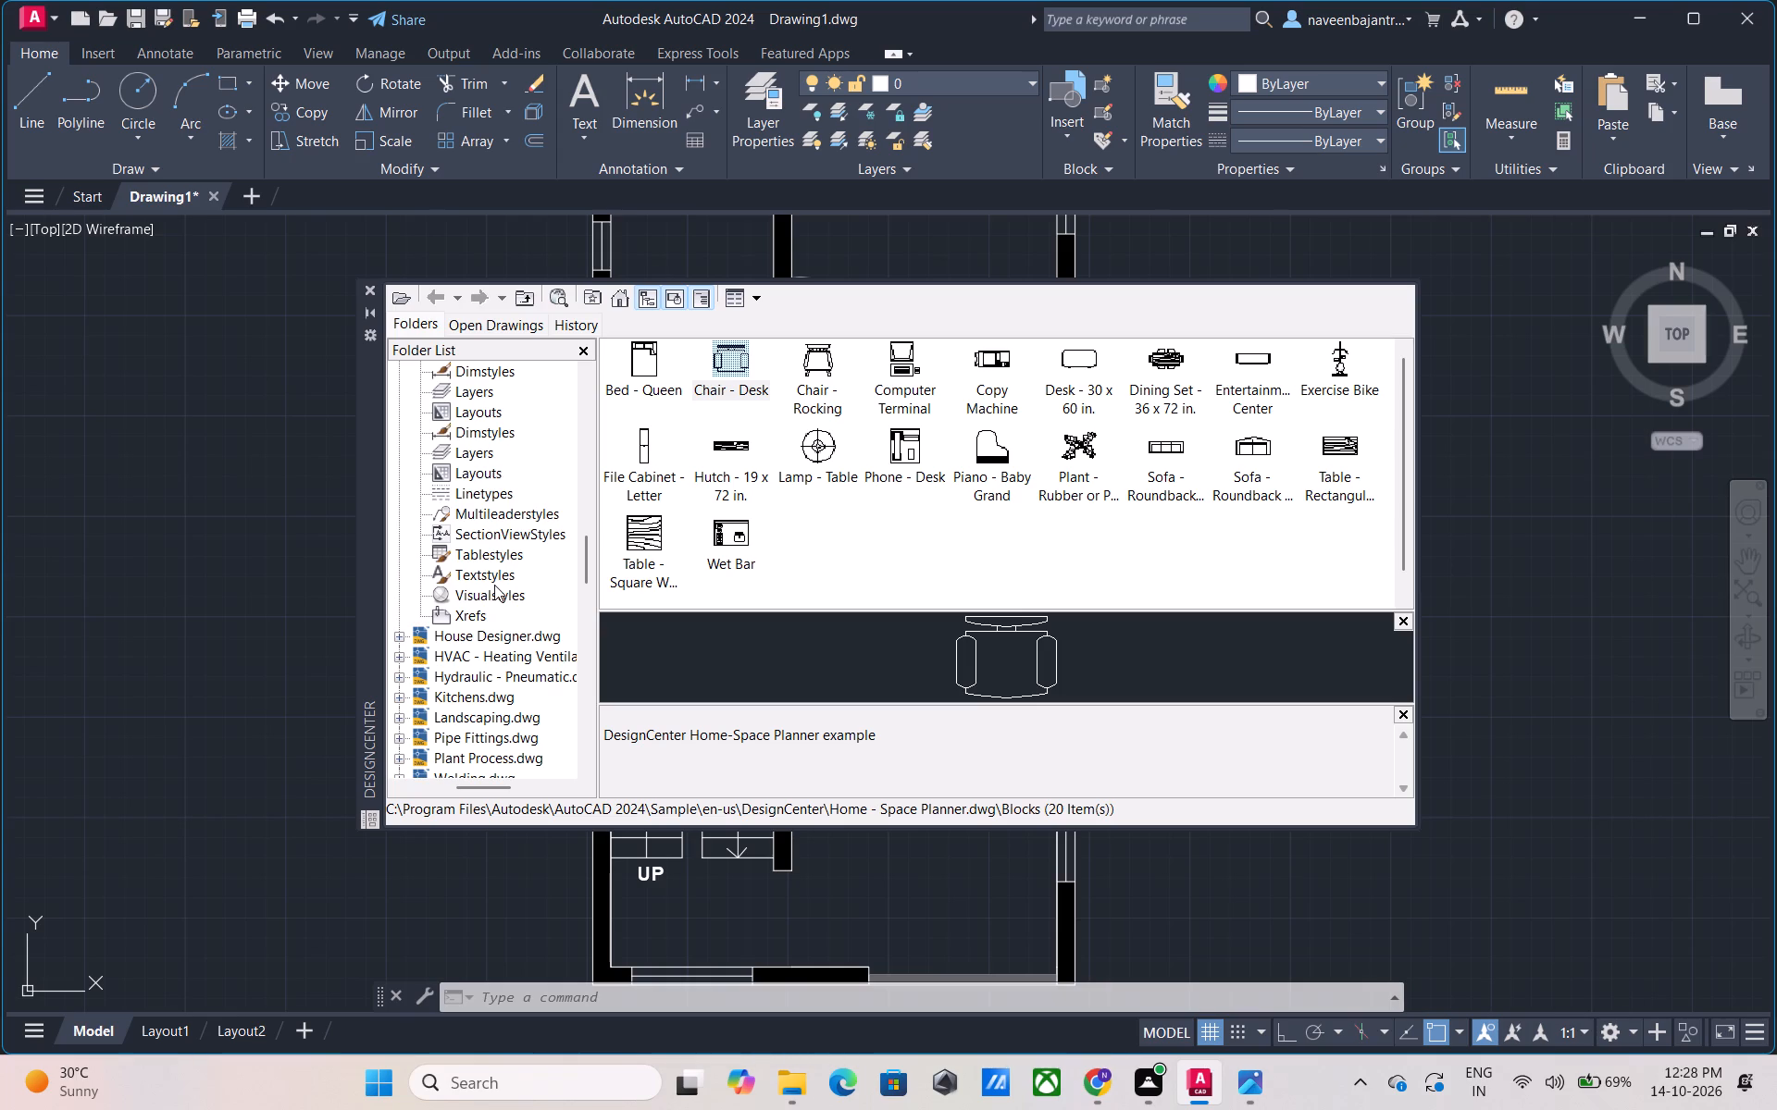
scroll(494, 585, up, 1)
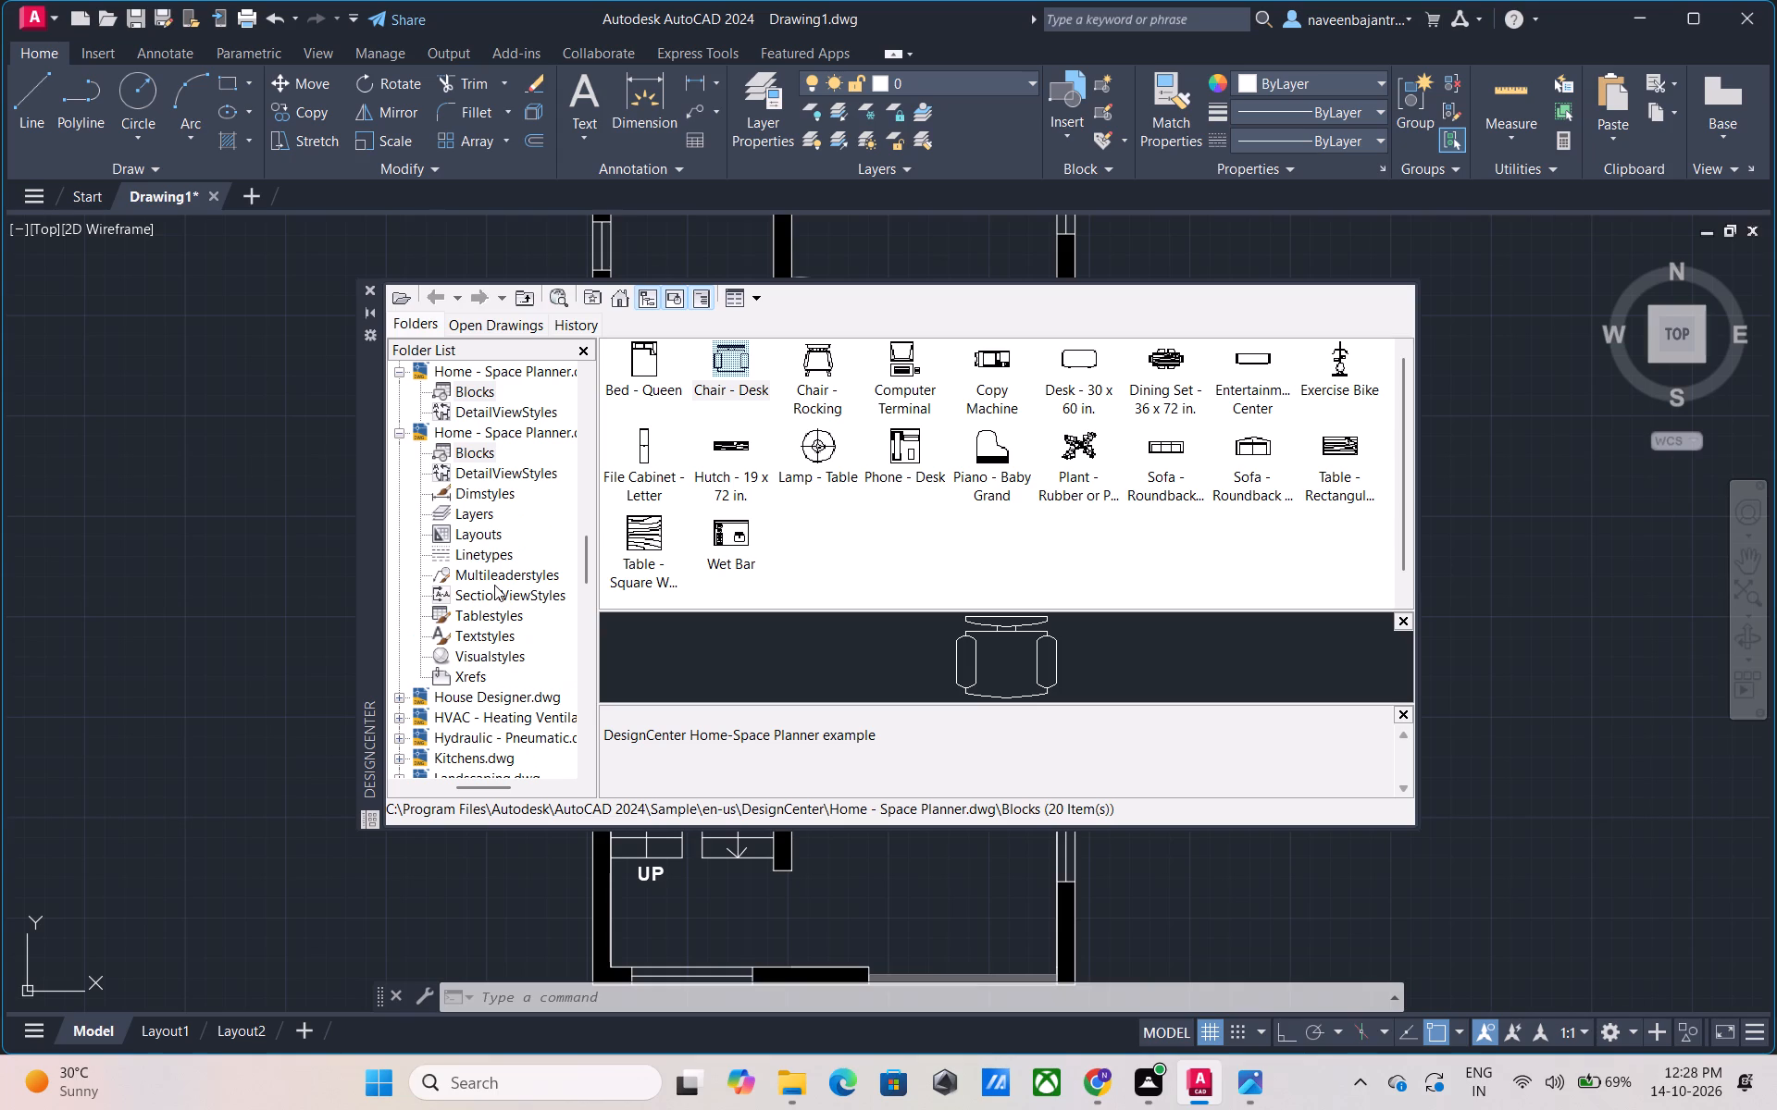
scroll(494, 585, up, 1)
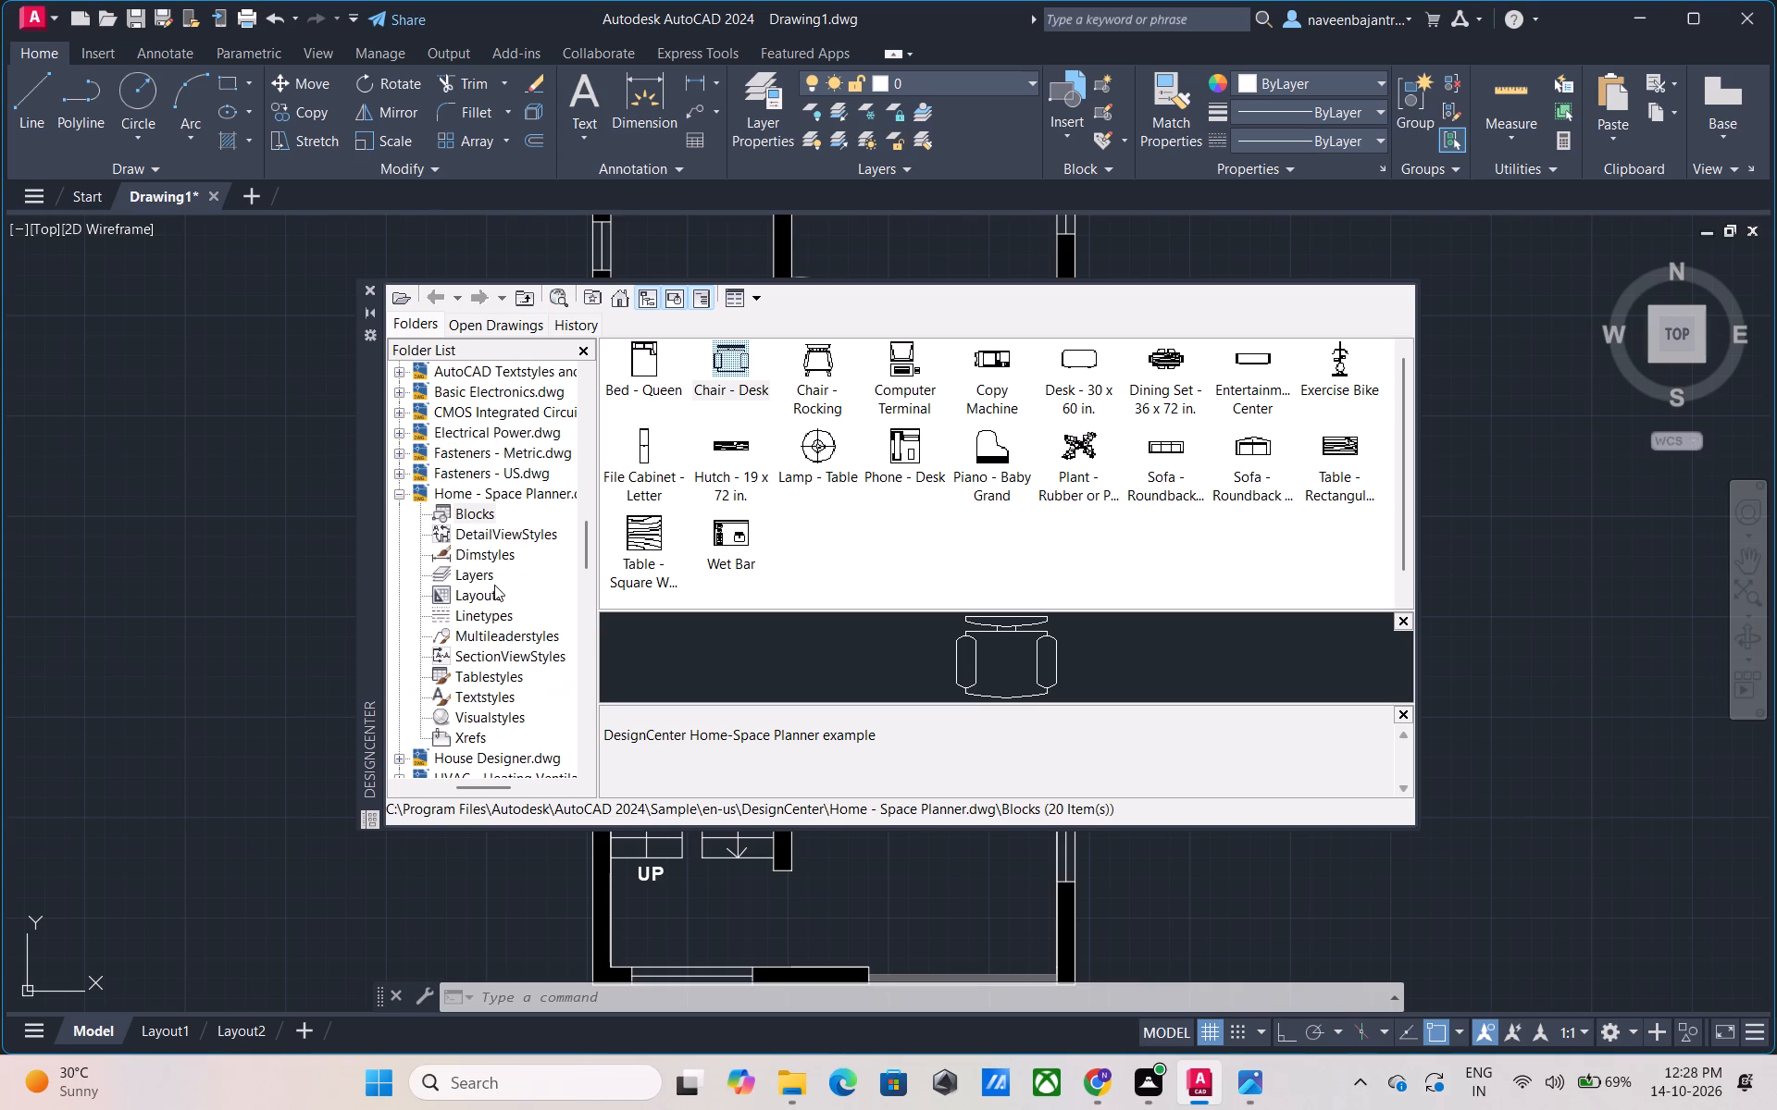
scroll(494, 585, up, 1)
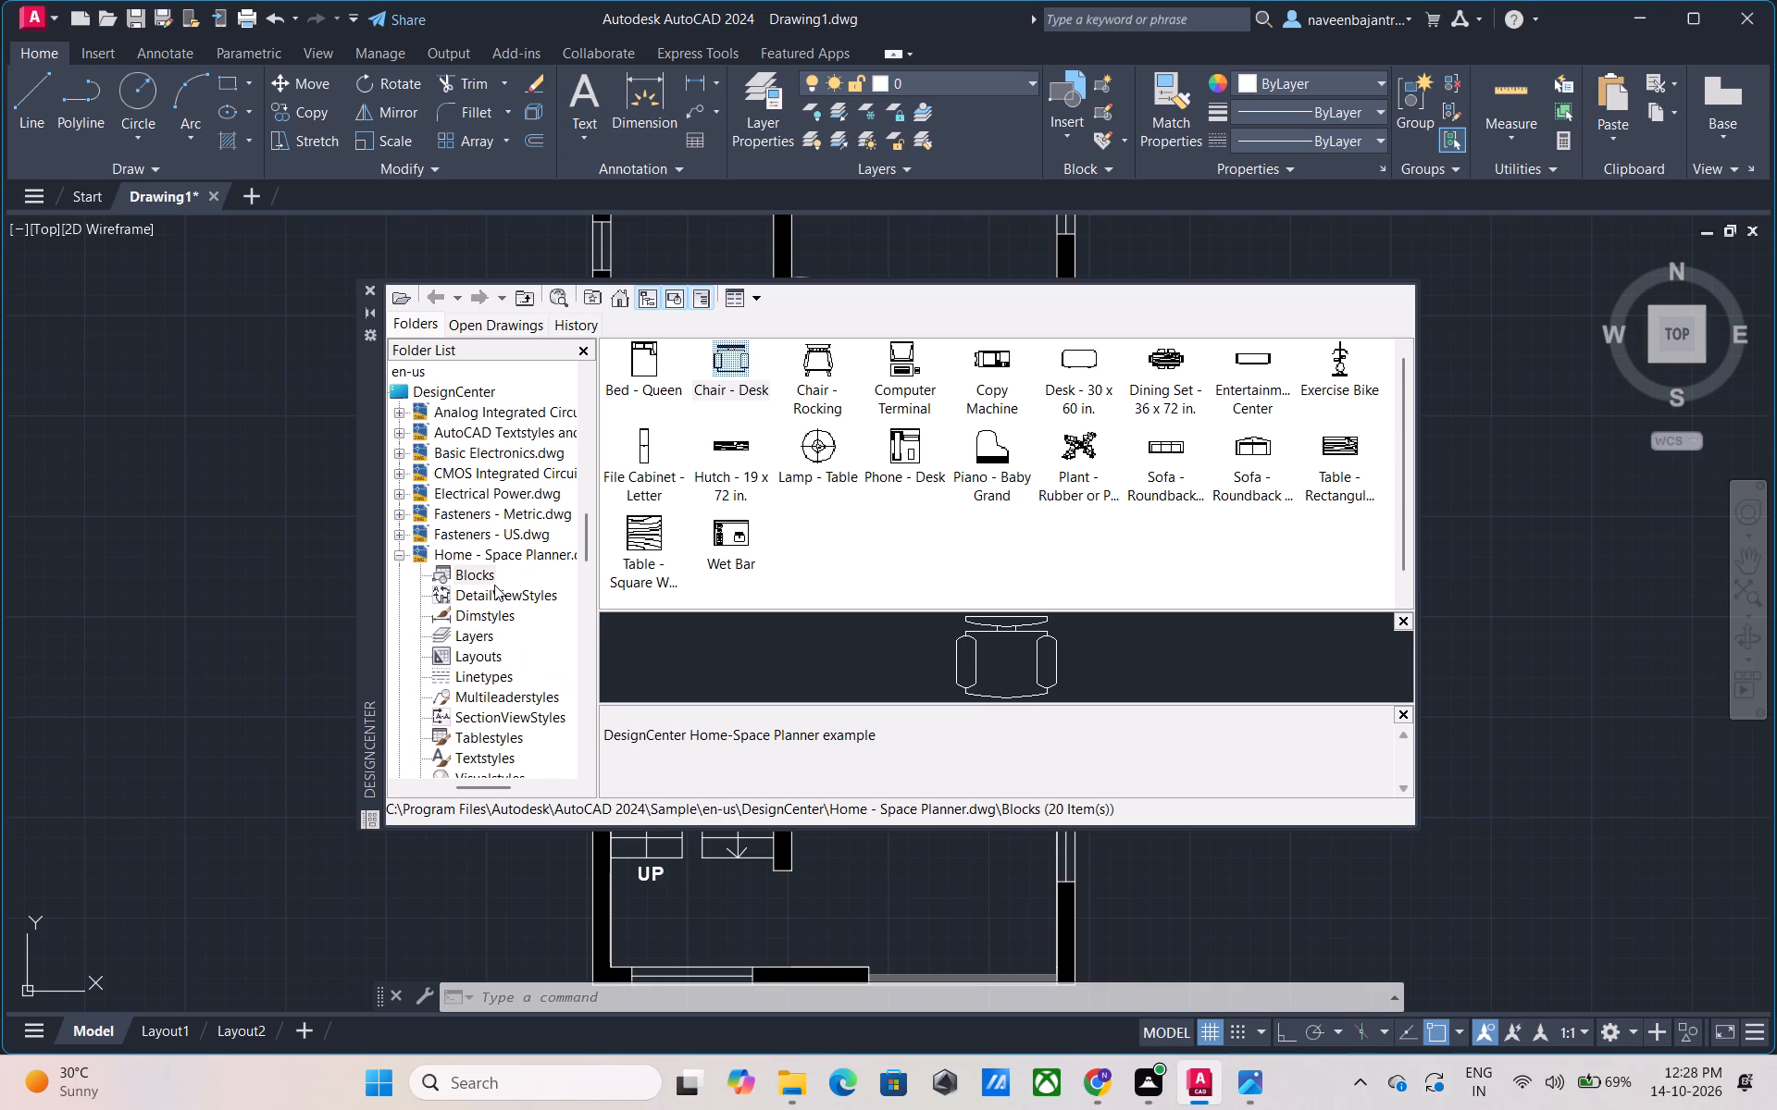
scroll(494, 585, up, 1)
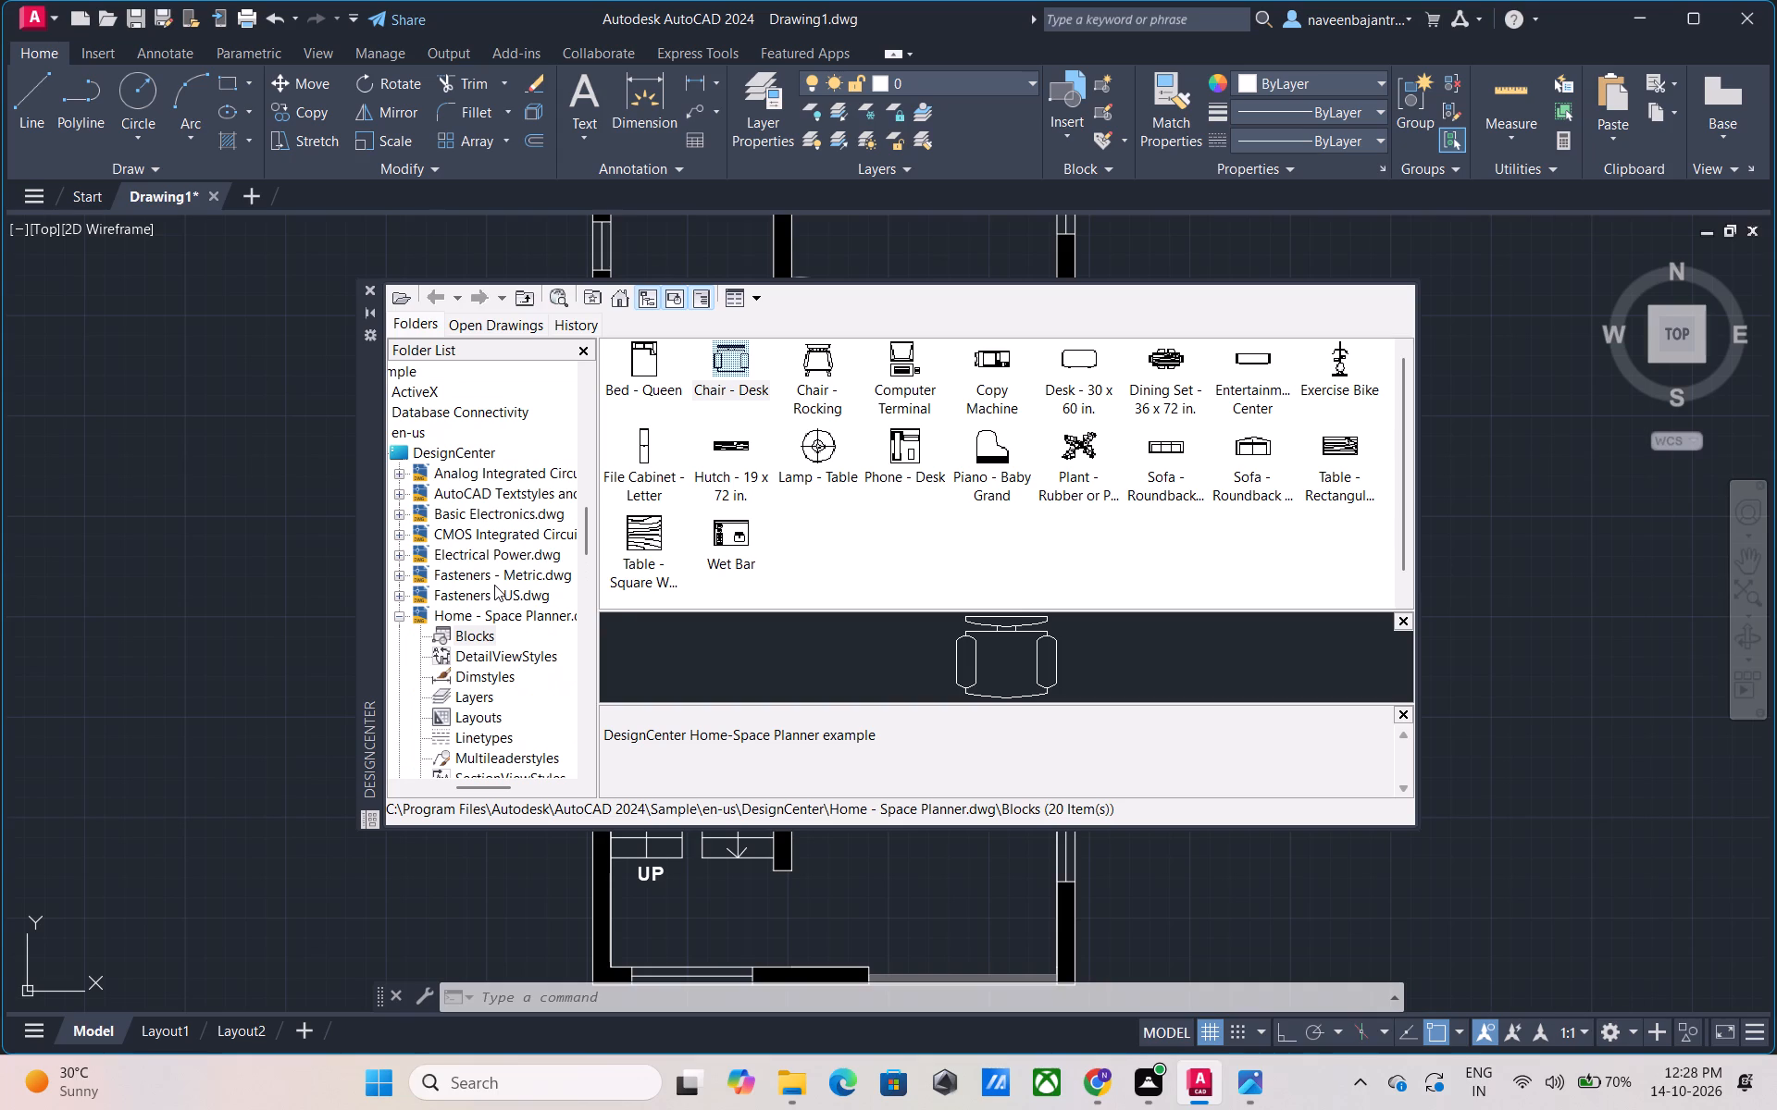
scroll(494, 585, up, 2)
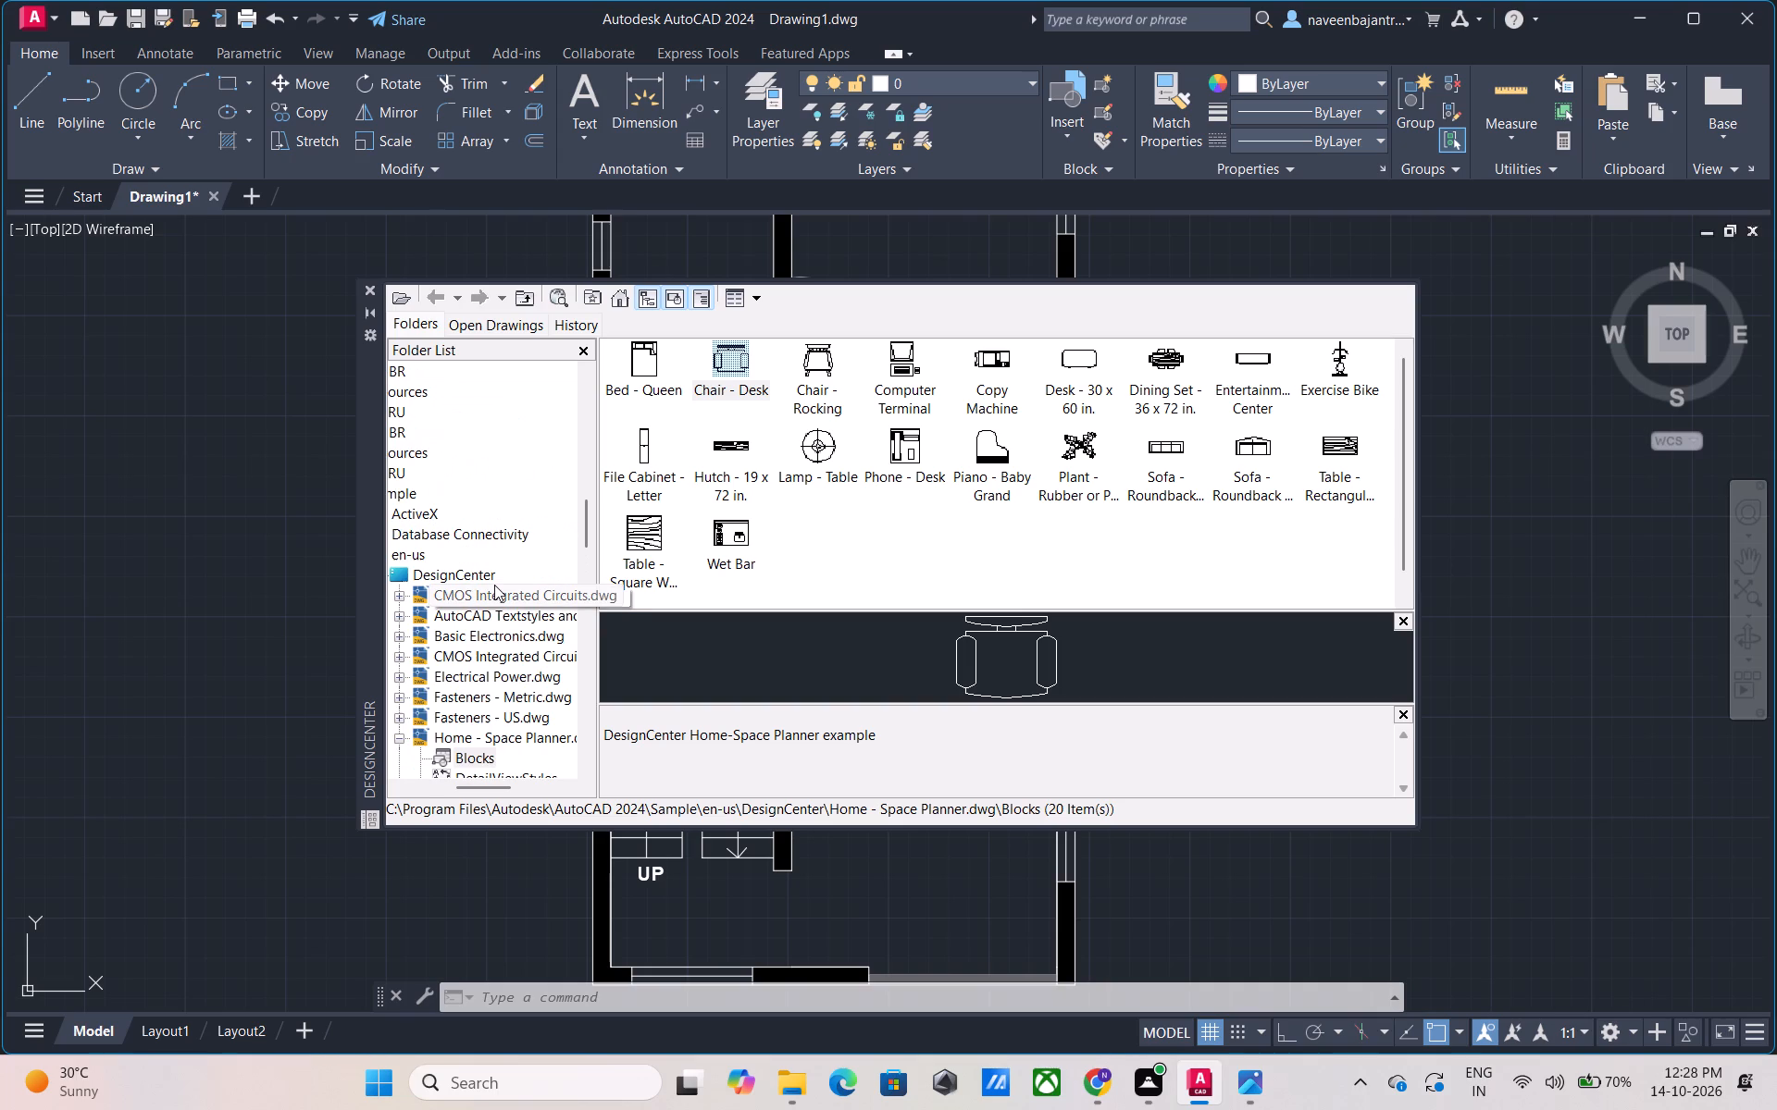
Check the AutoCAD 2024 folders above Sample in the folder tree for more block sources, and close DesignCenter.
drag(479, 786, 469, 787)
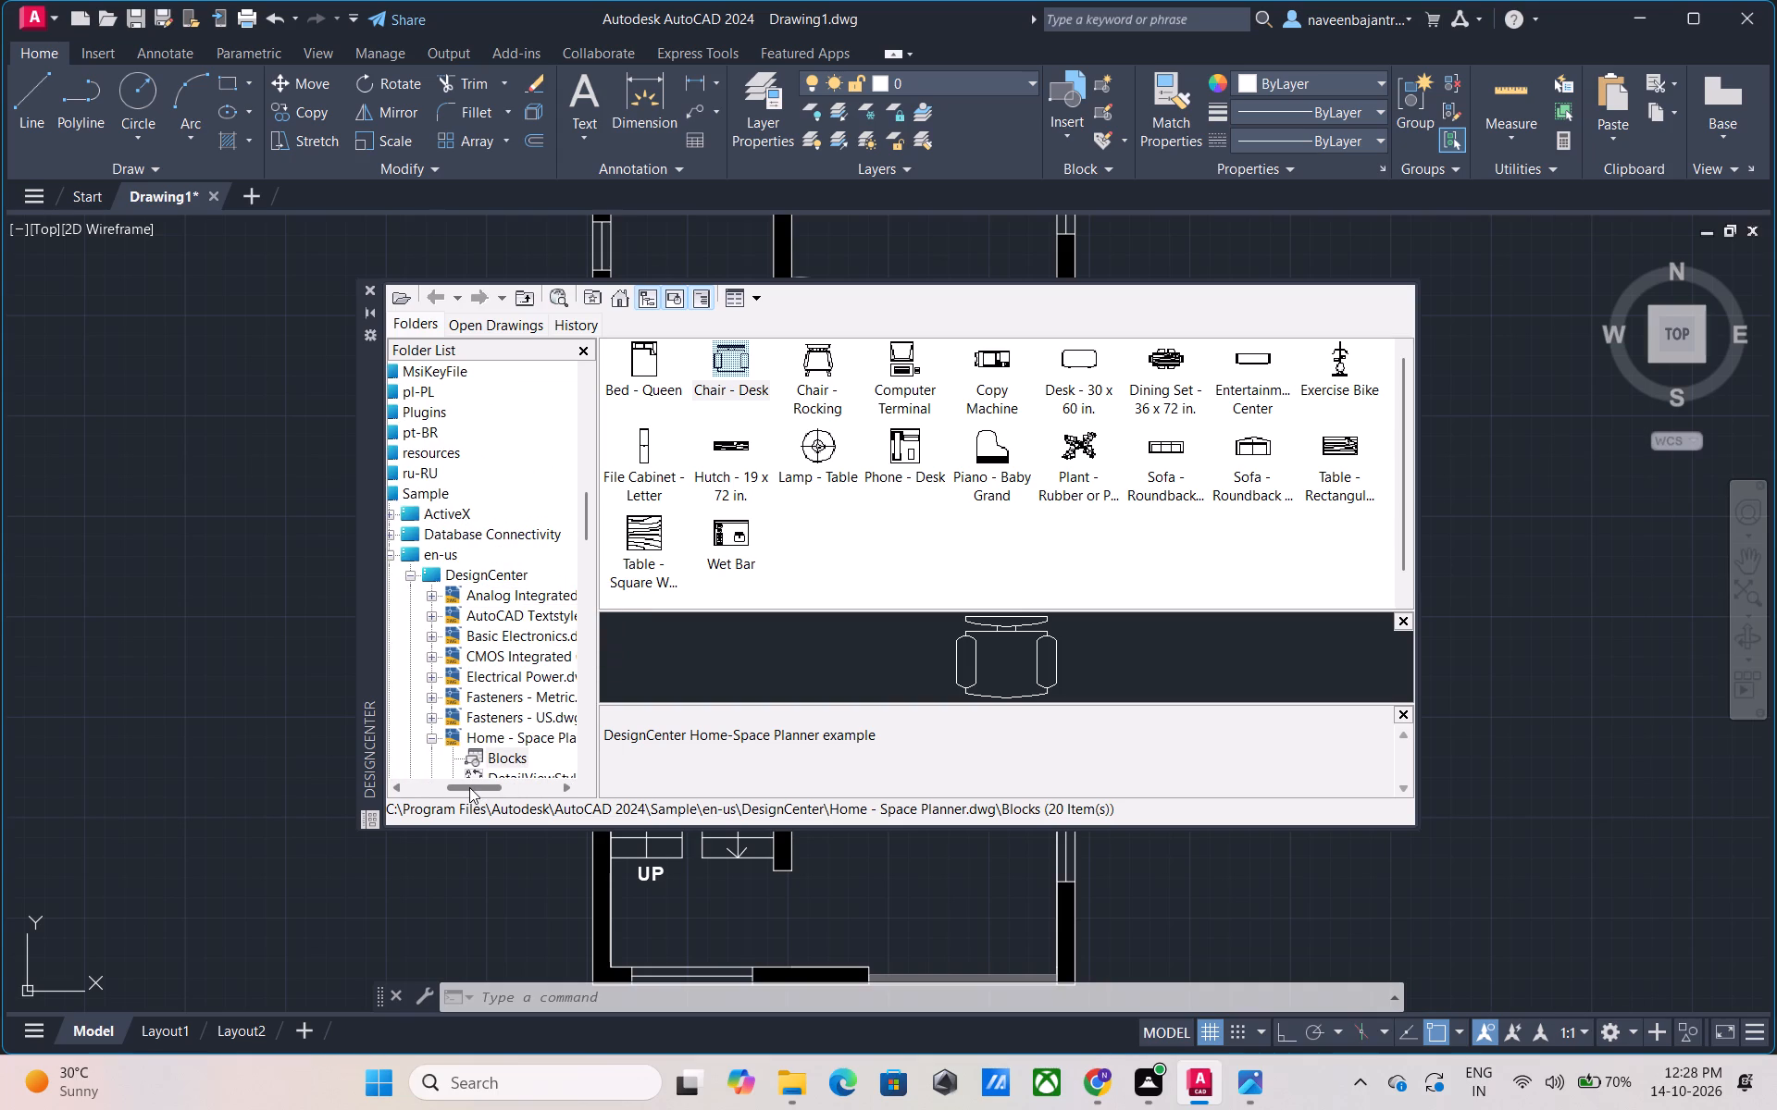
drag(469, 787, 465, 787)
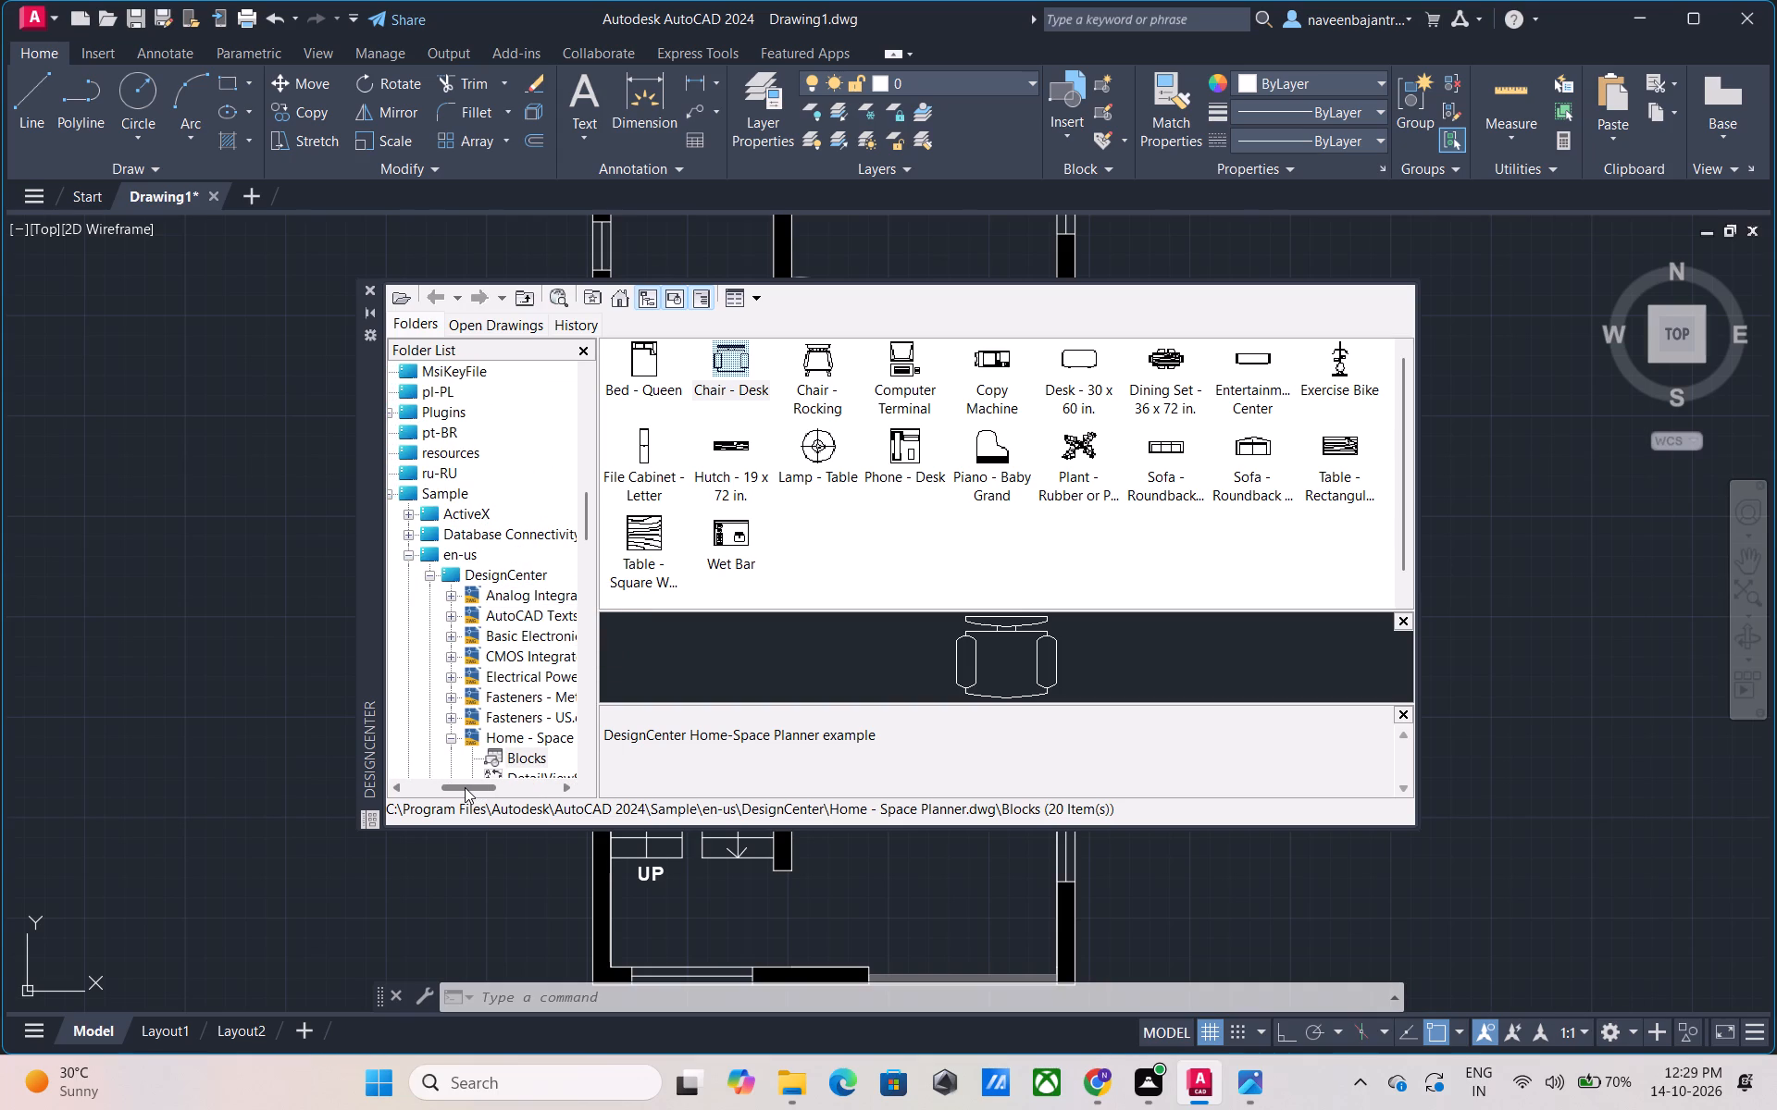
drag(465, 787, 462, 787)
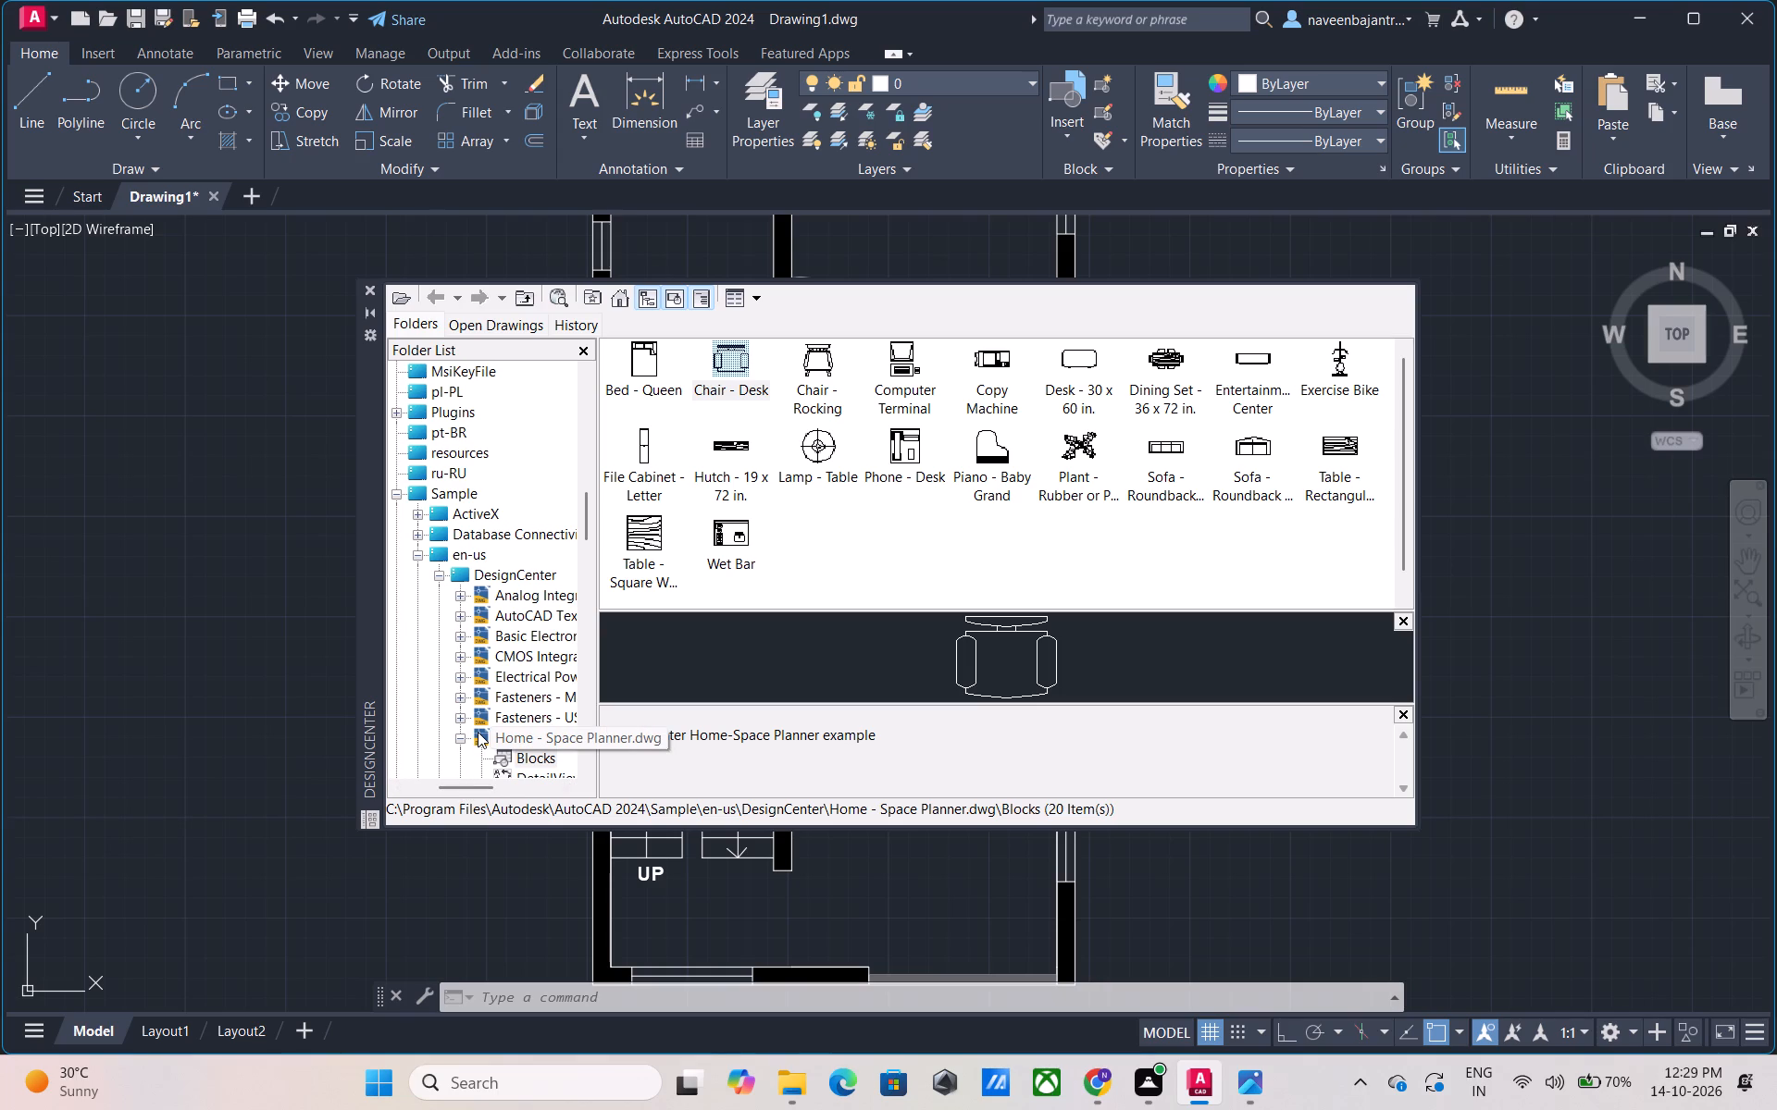
scroll(515, 643, up, 1)
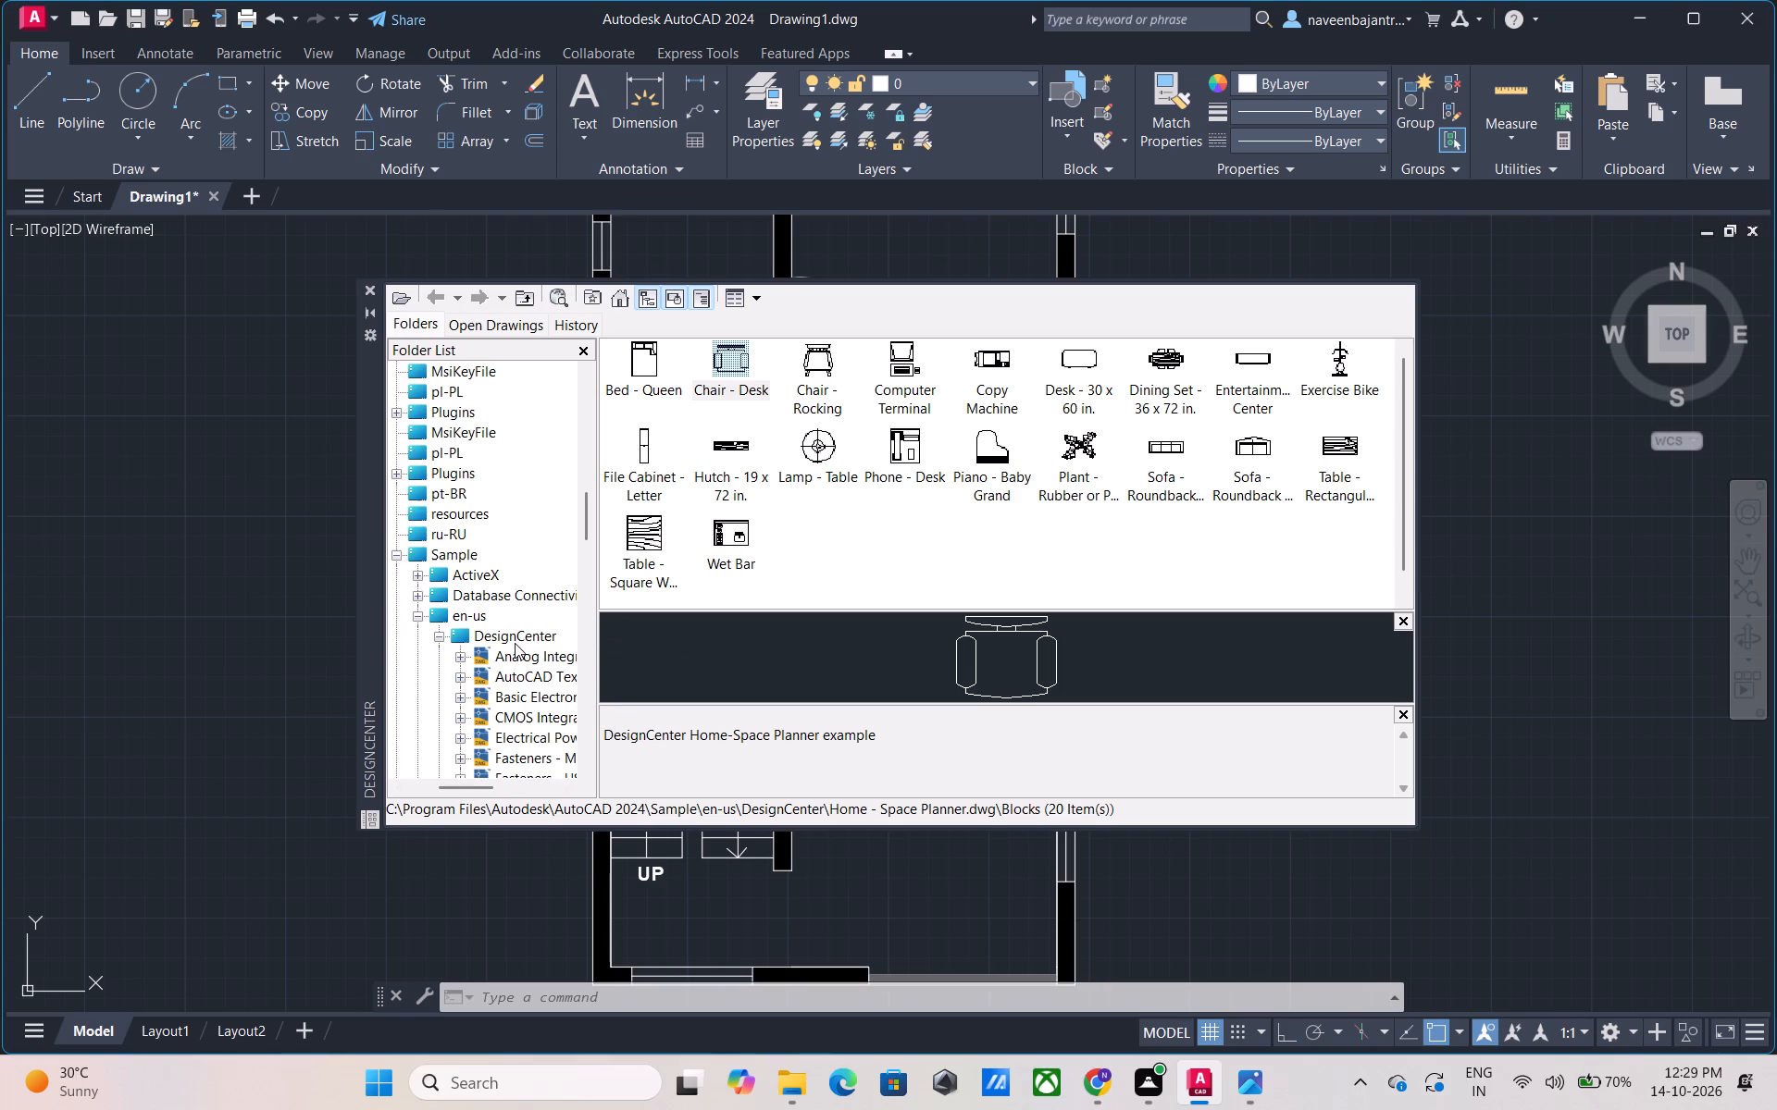
scroll(515, 643, up, 1)
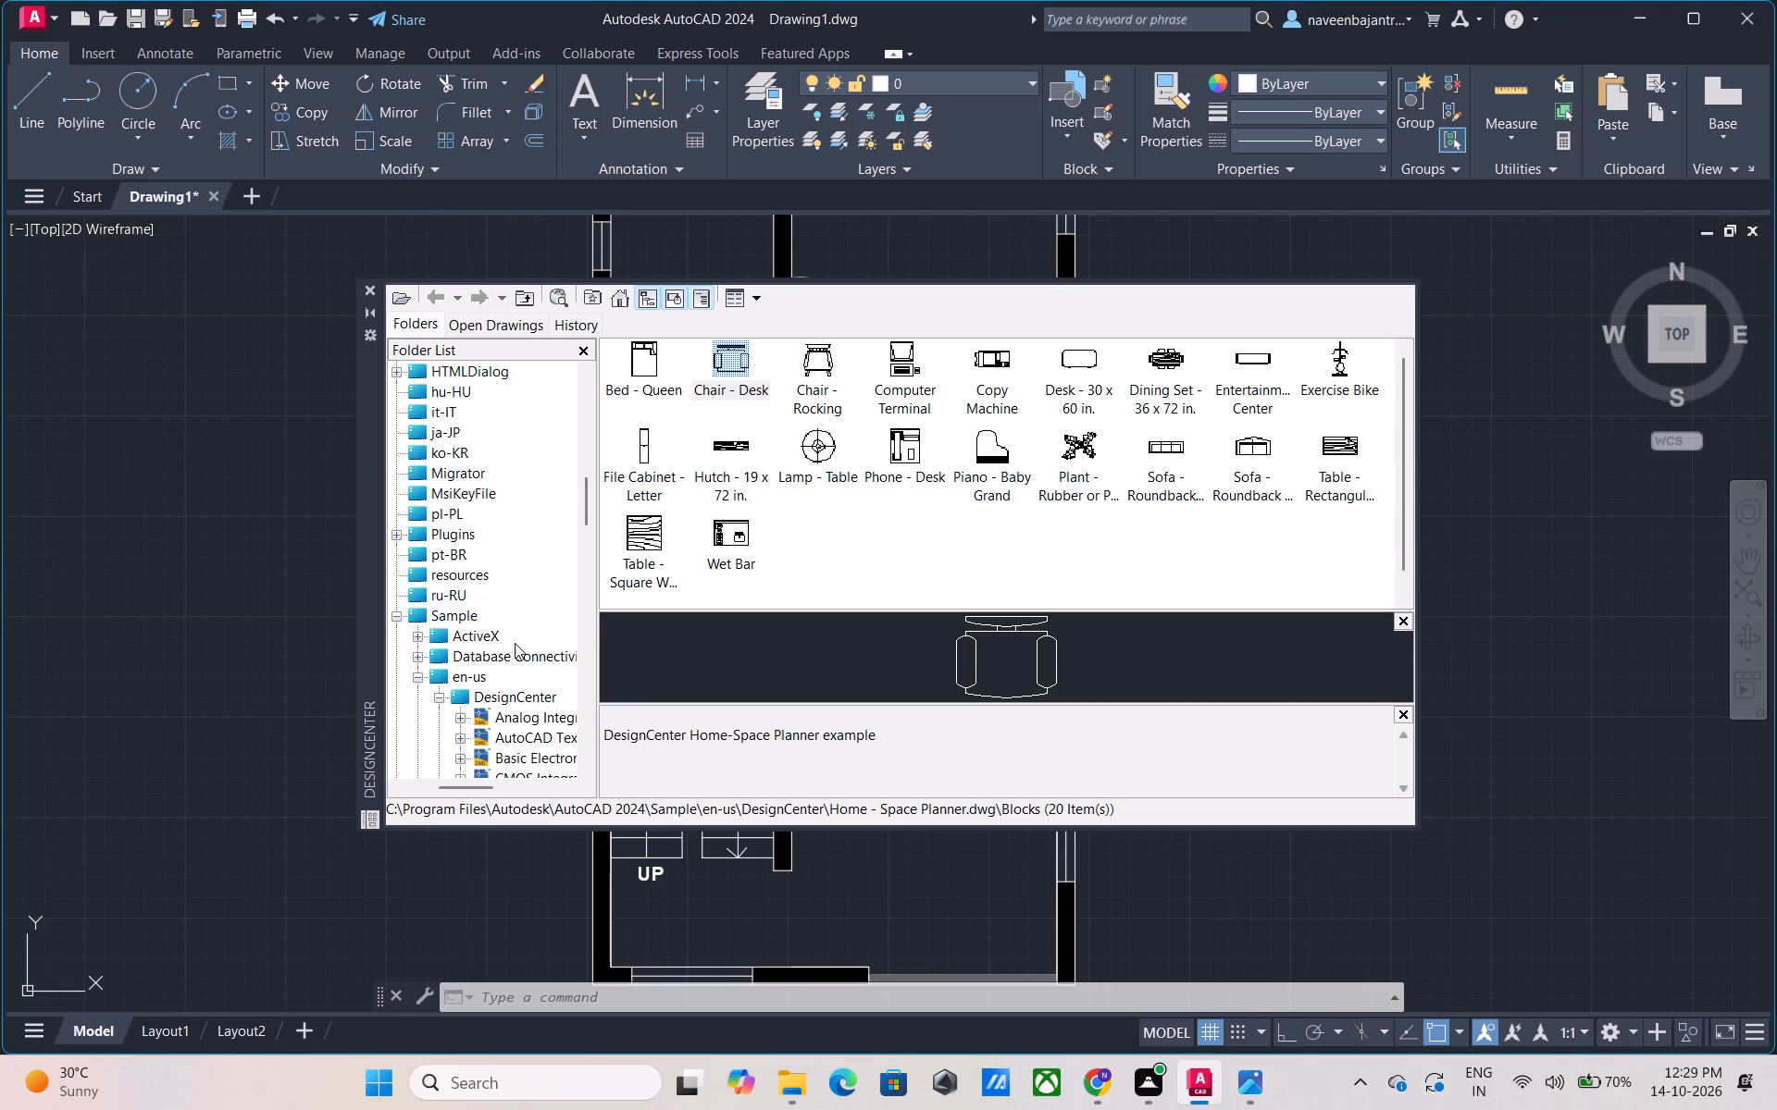
scroll(515, 643, up, 1)
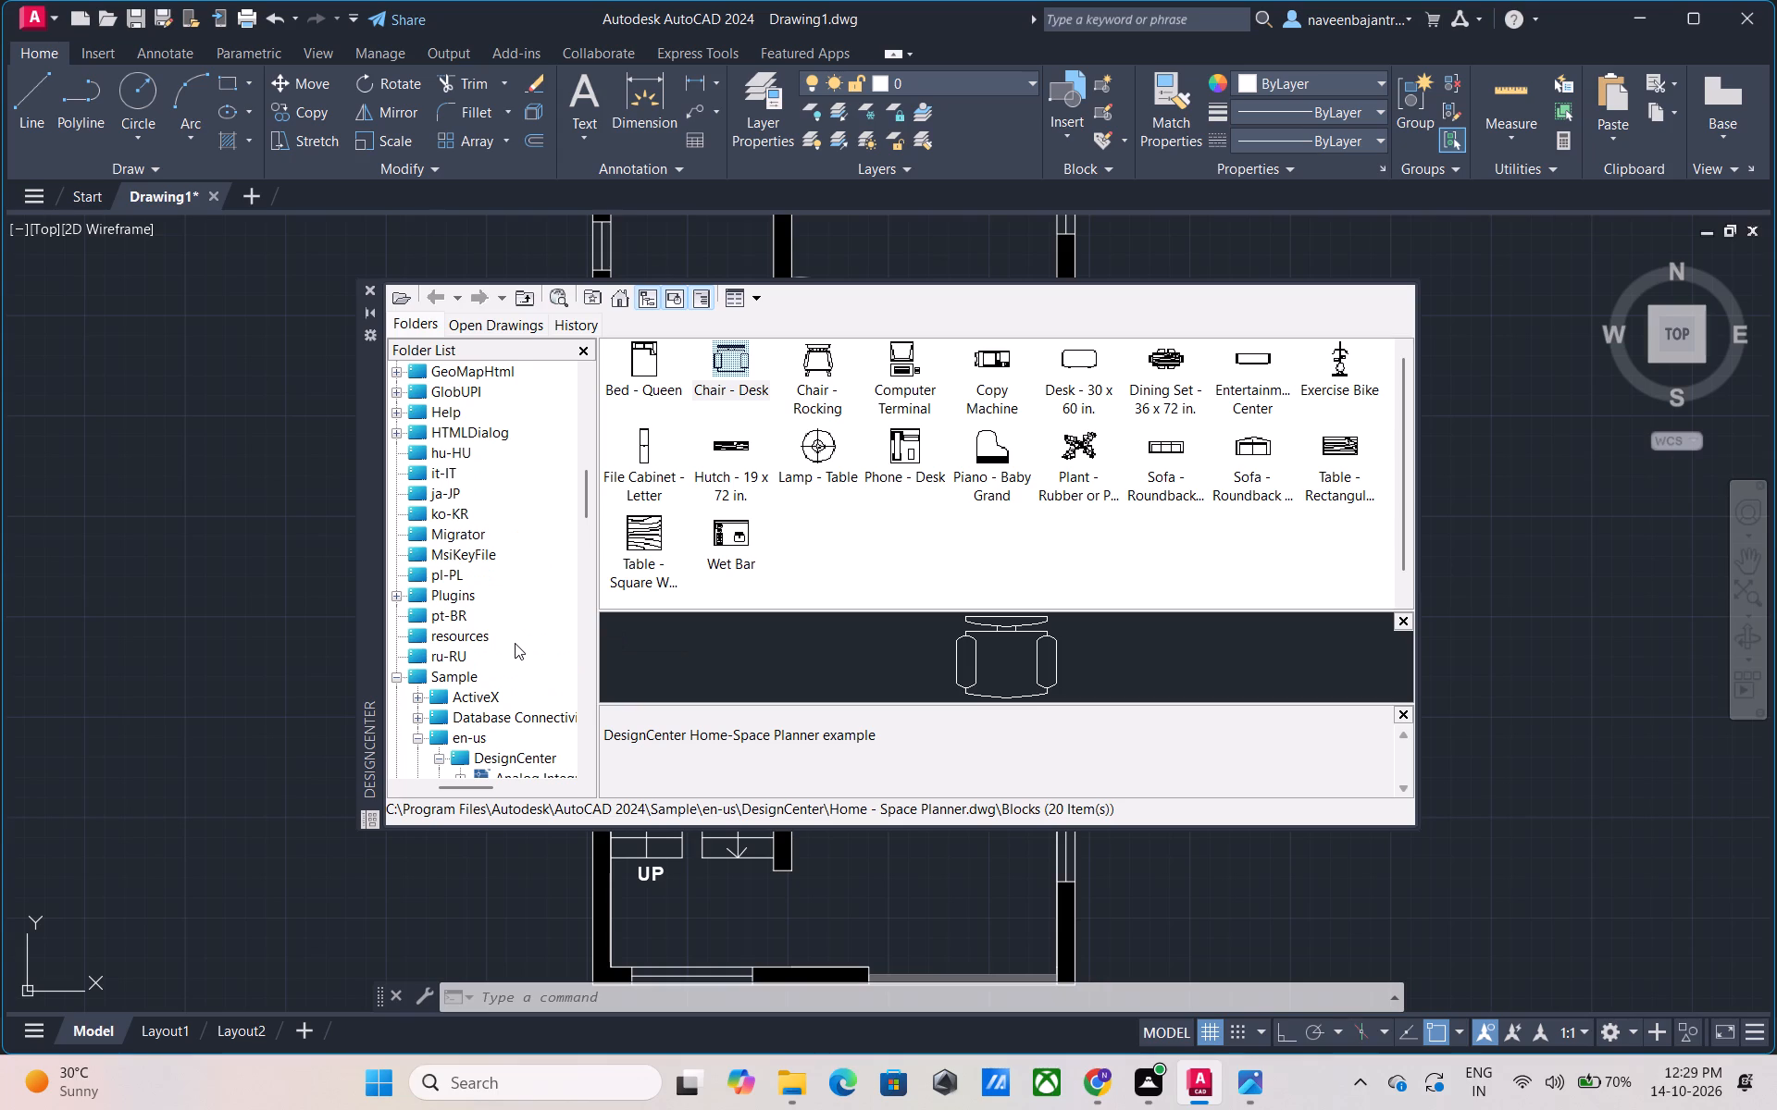
scroll(515, 643, up, 1)
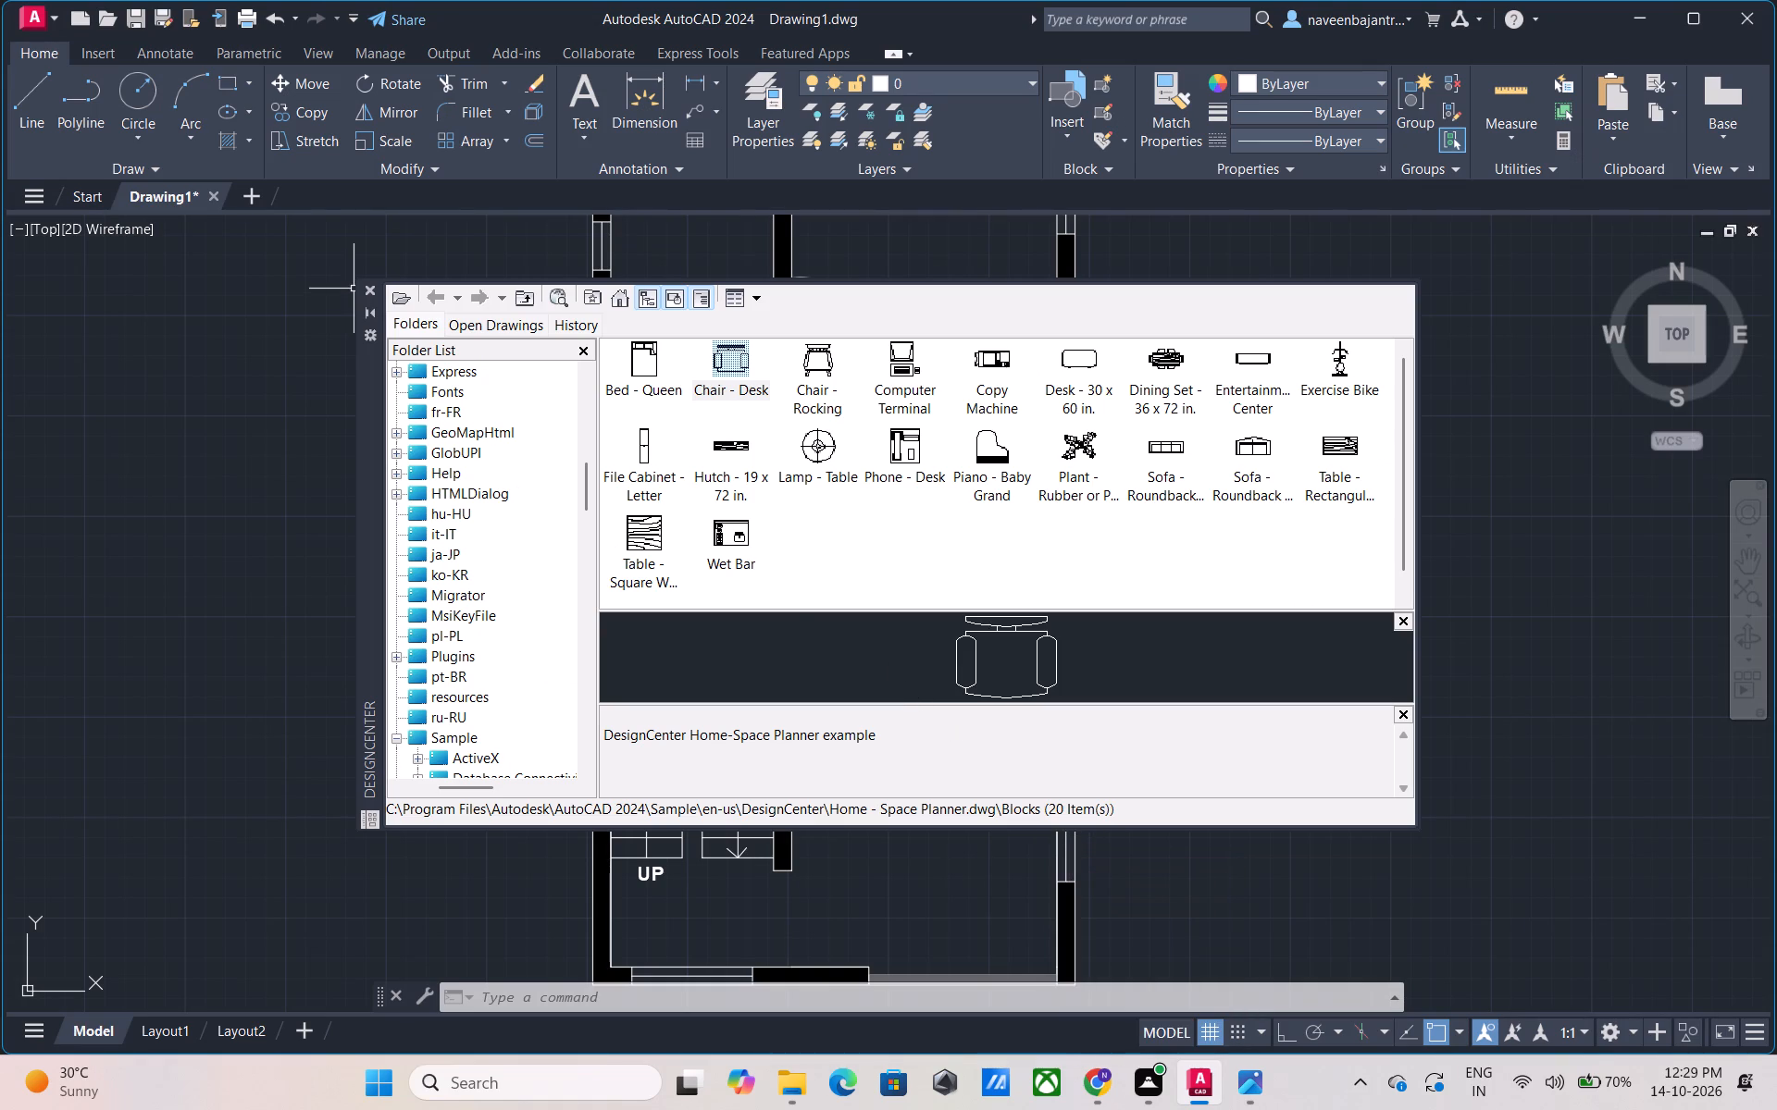
click(369, 289)
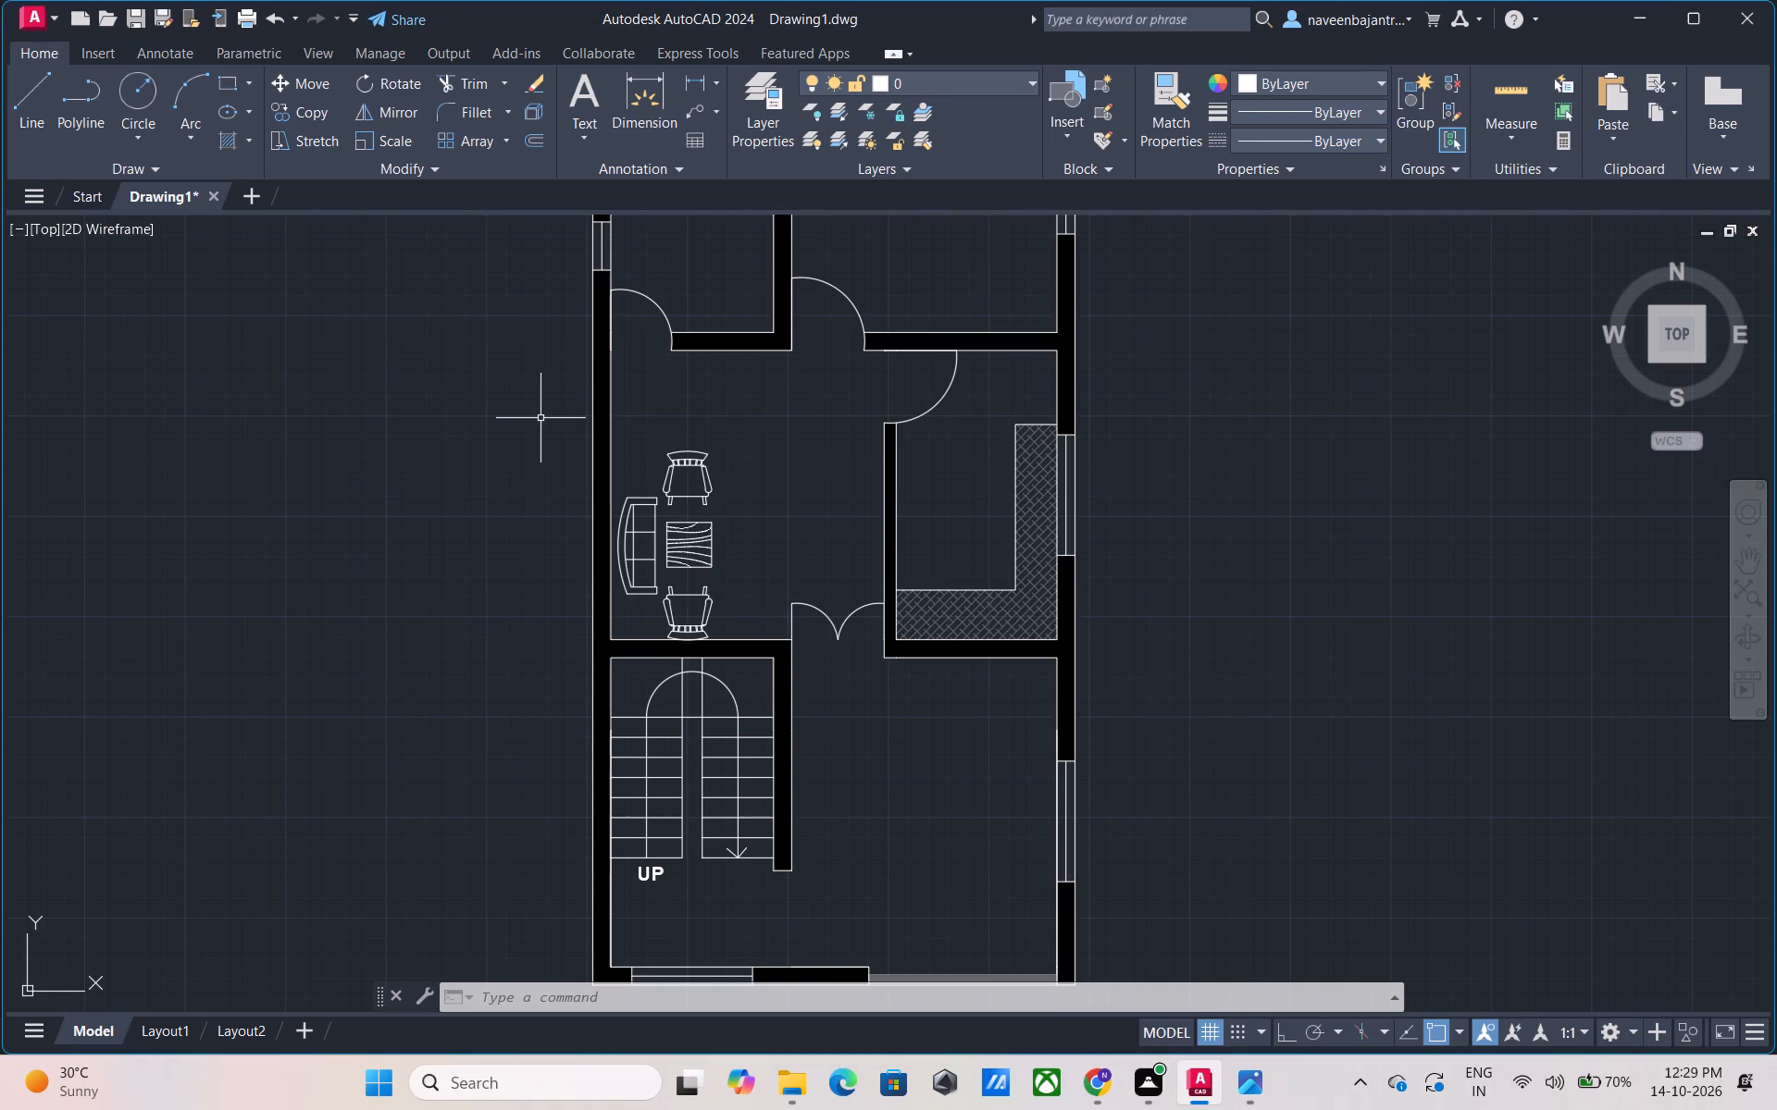
Add a multiline text label with 7" text height in the small upper-left room, reading "TOILET" with 6'9"x4'6" on the second line.
middle_drag(541, 418, 507, 798)
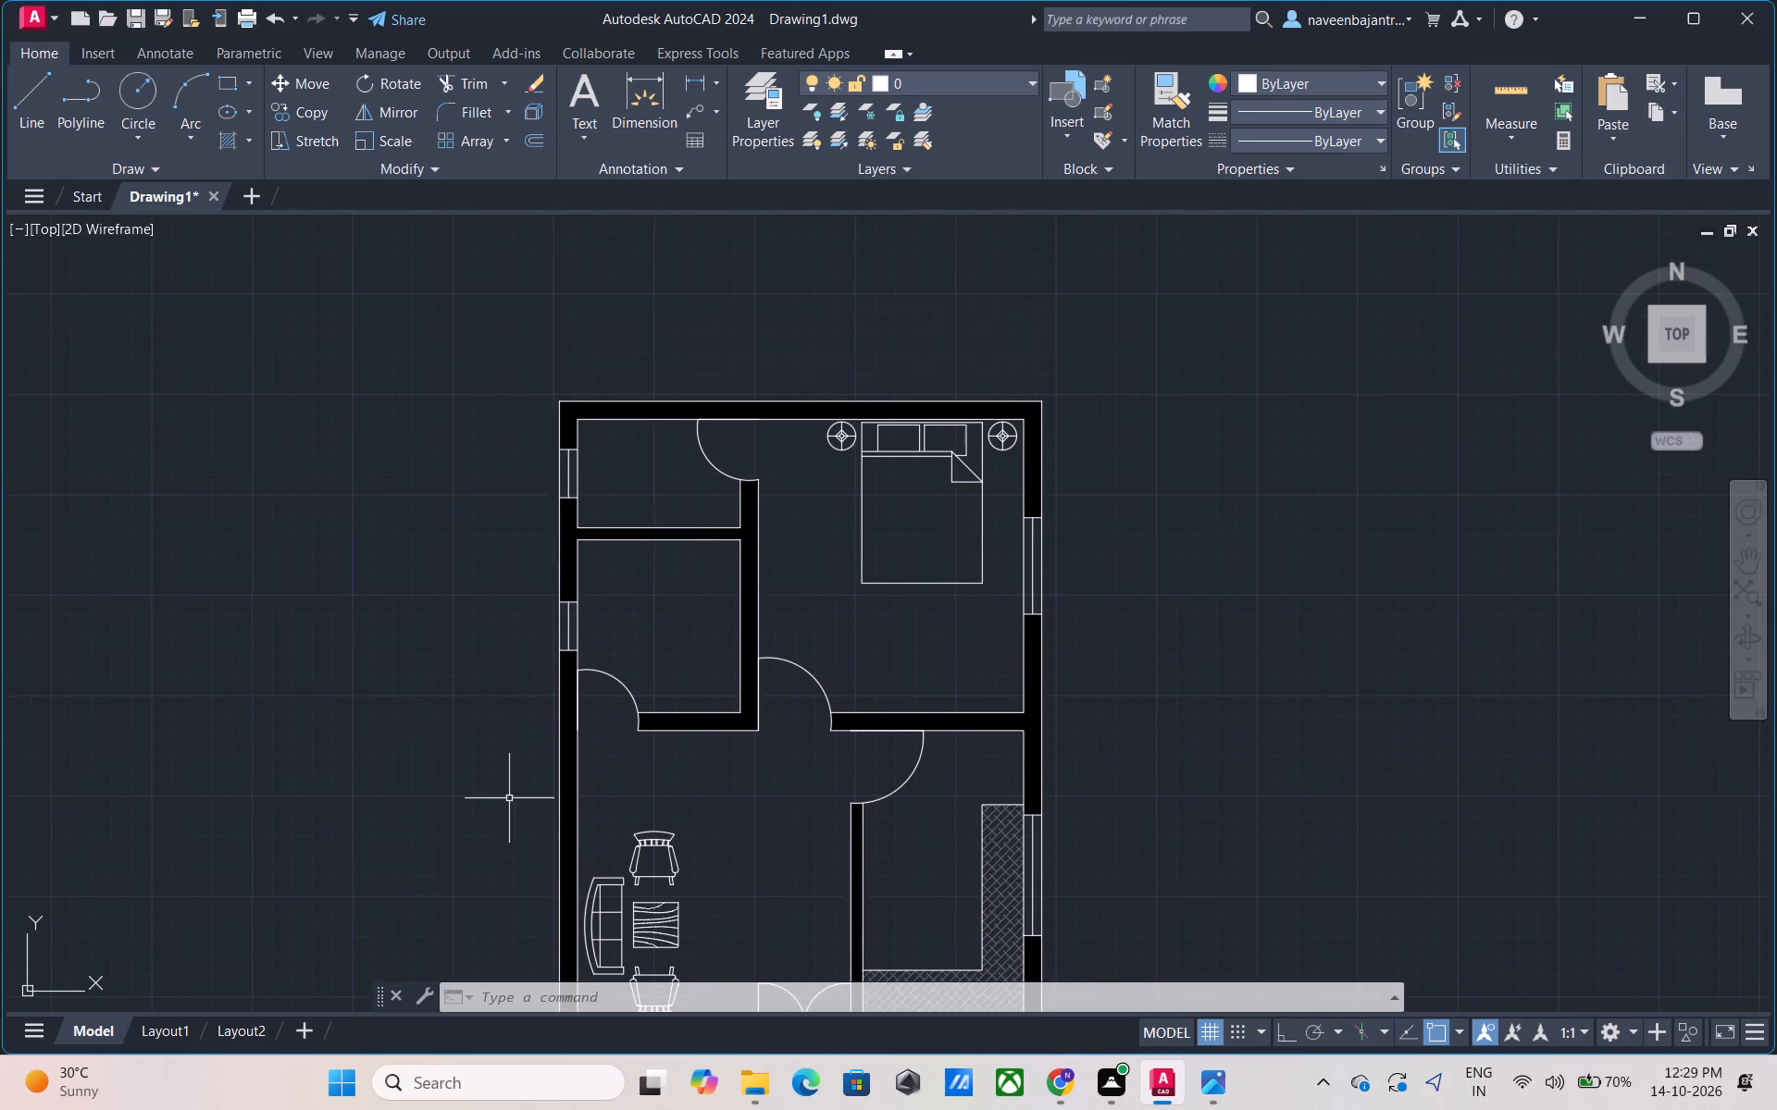
scroll(645, 493, up, 2)
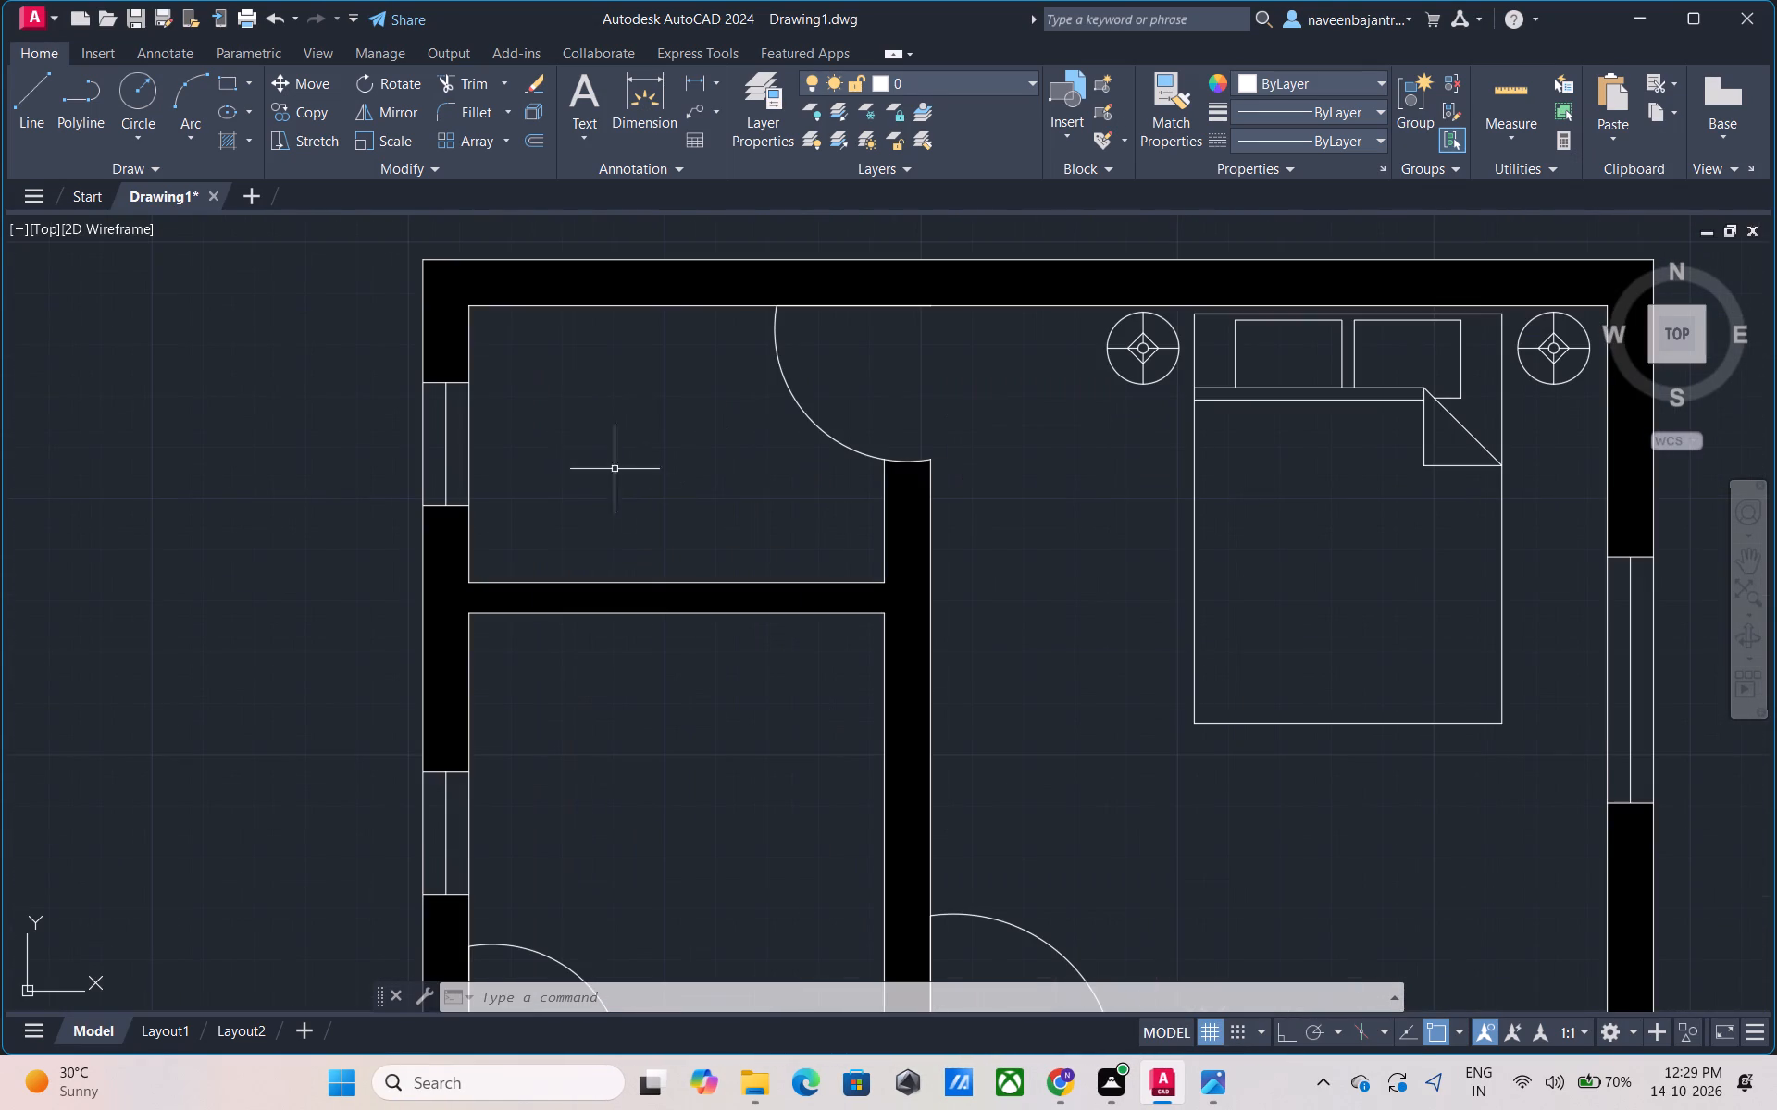
middle_drag(598, 449, 528, 523)
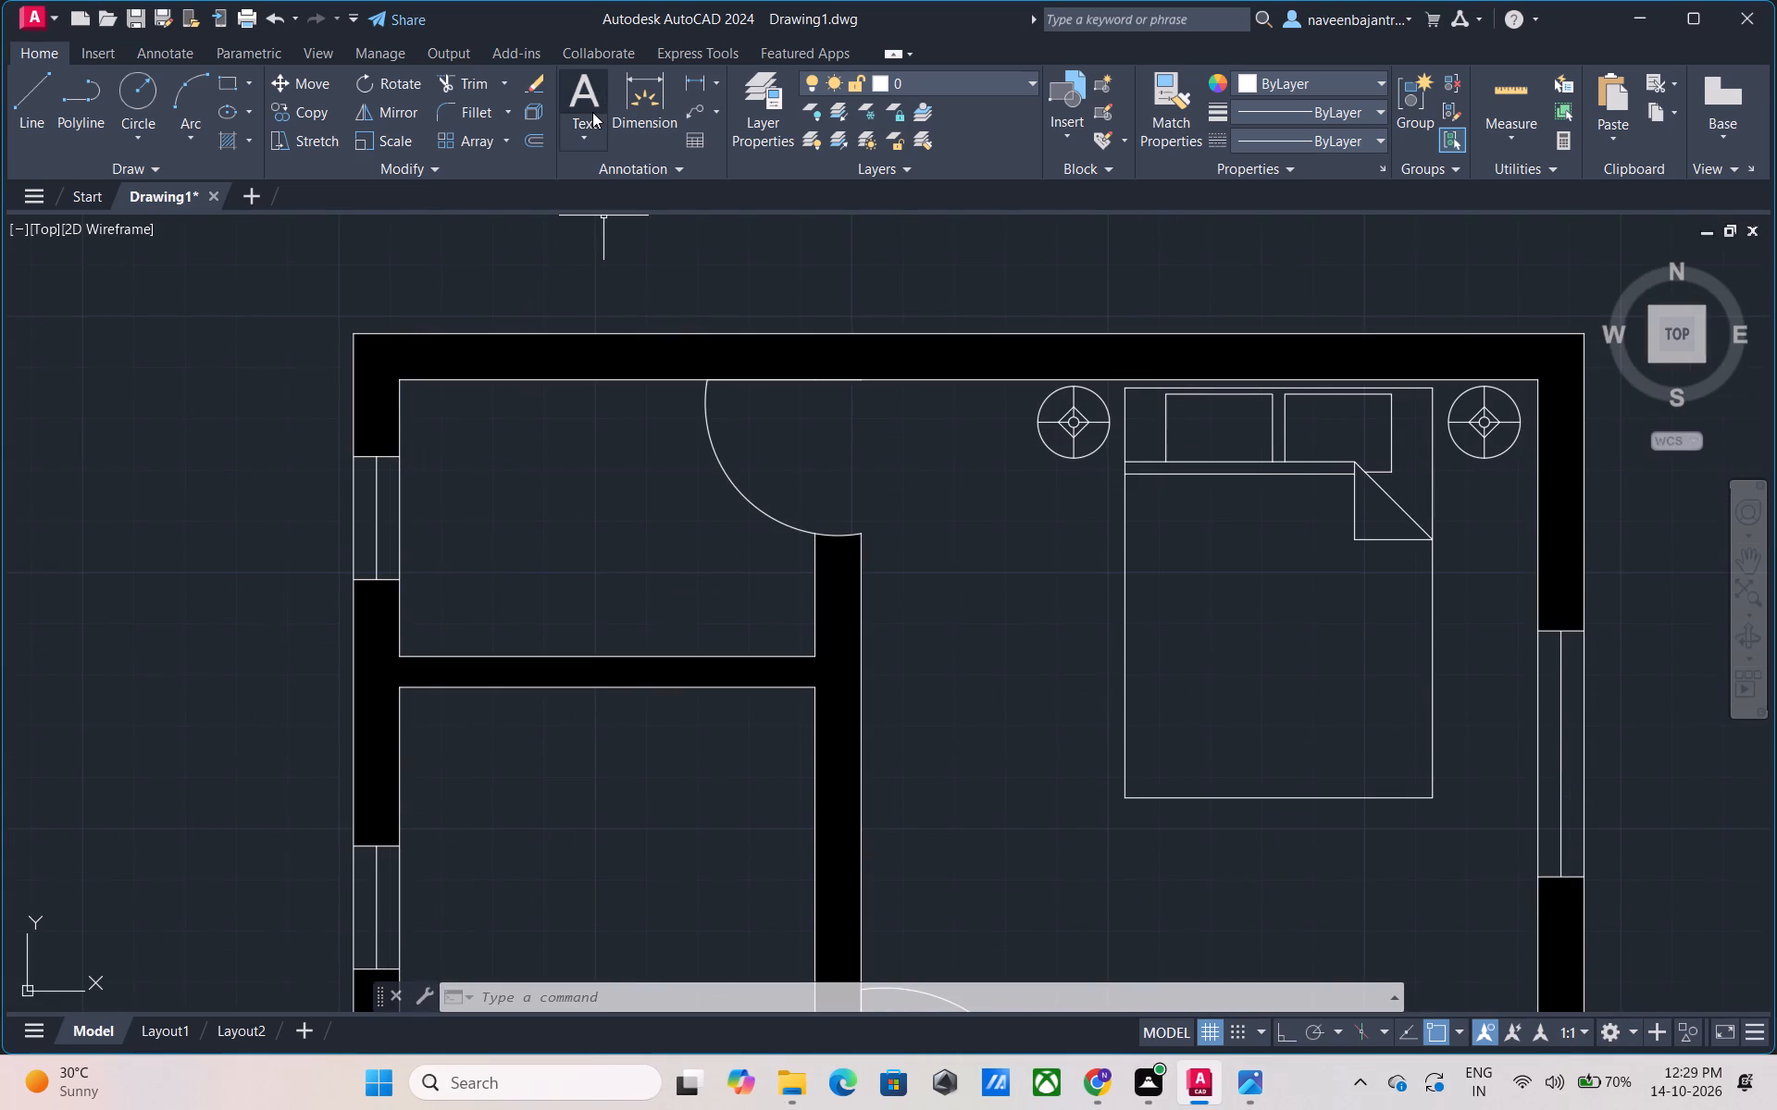
click(592, 111)
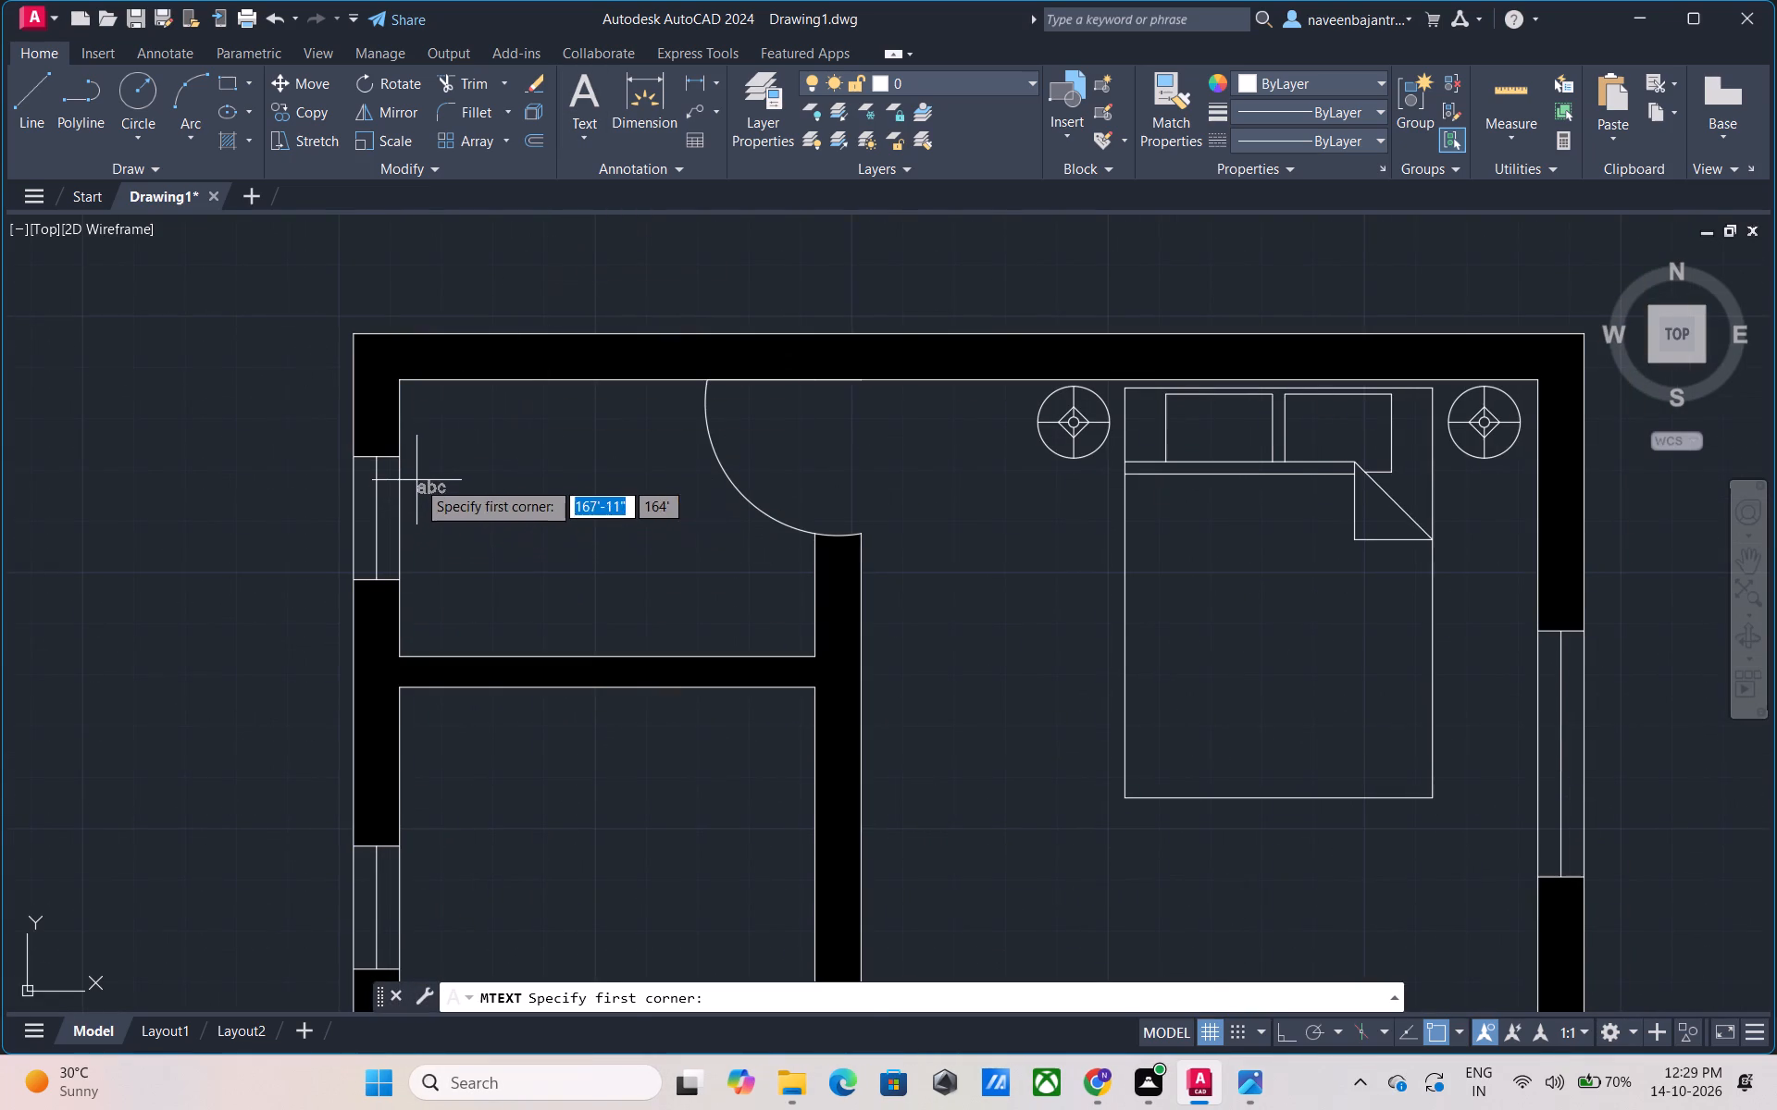
click(416, 480)
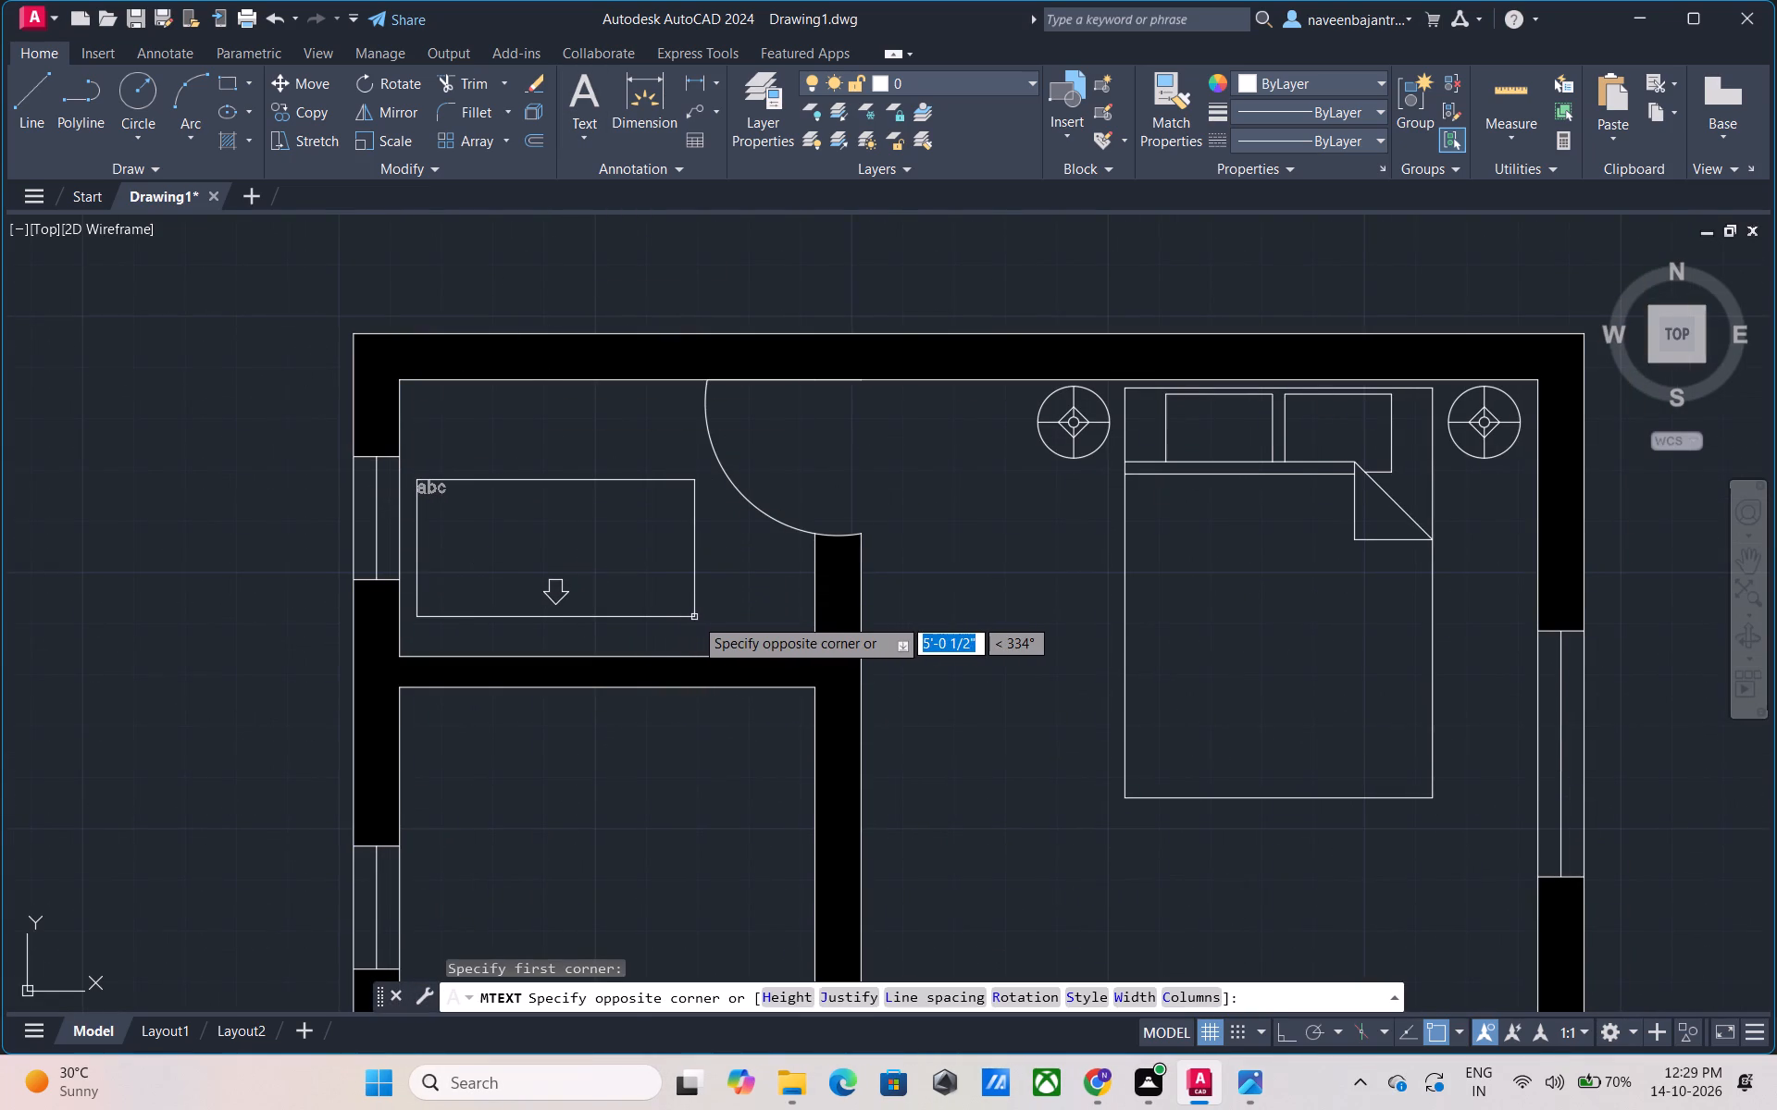
click(701, 617)
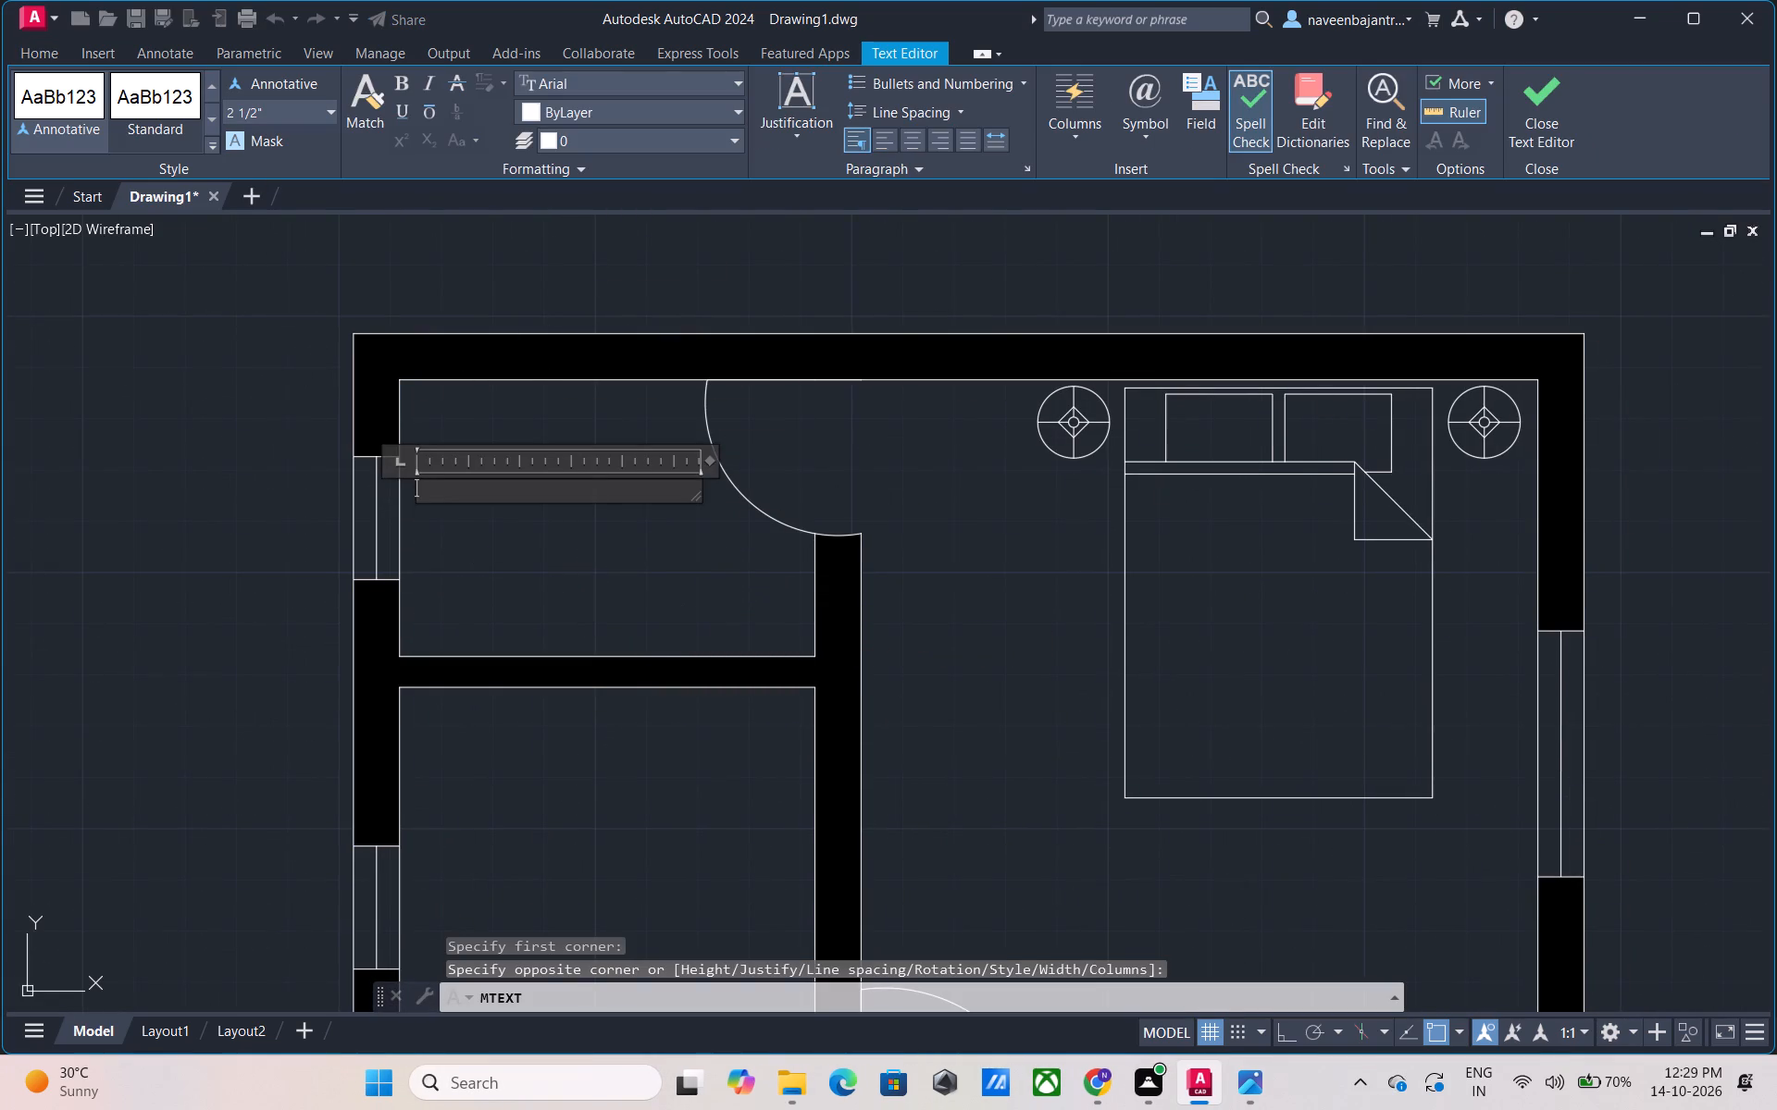
click(273, 113)
text(7")
key(Return)
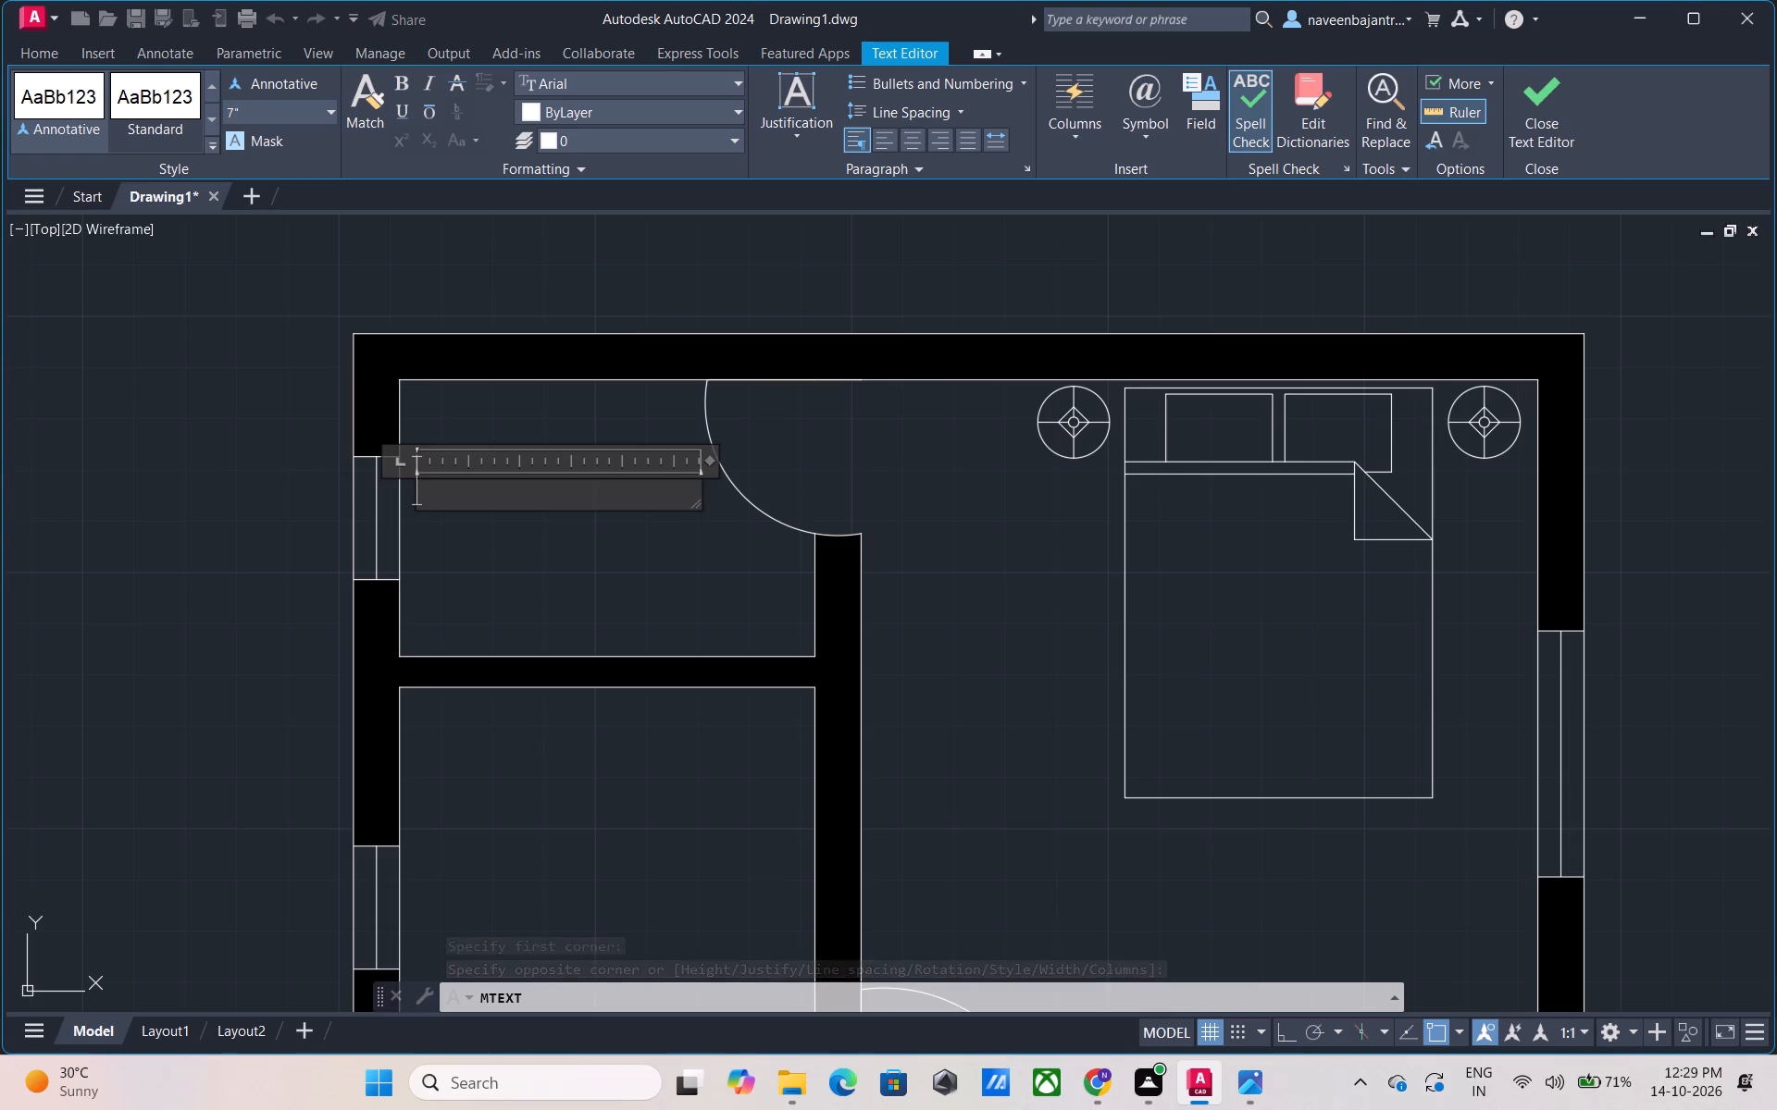
key(t)
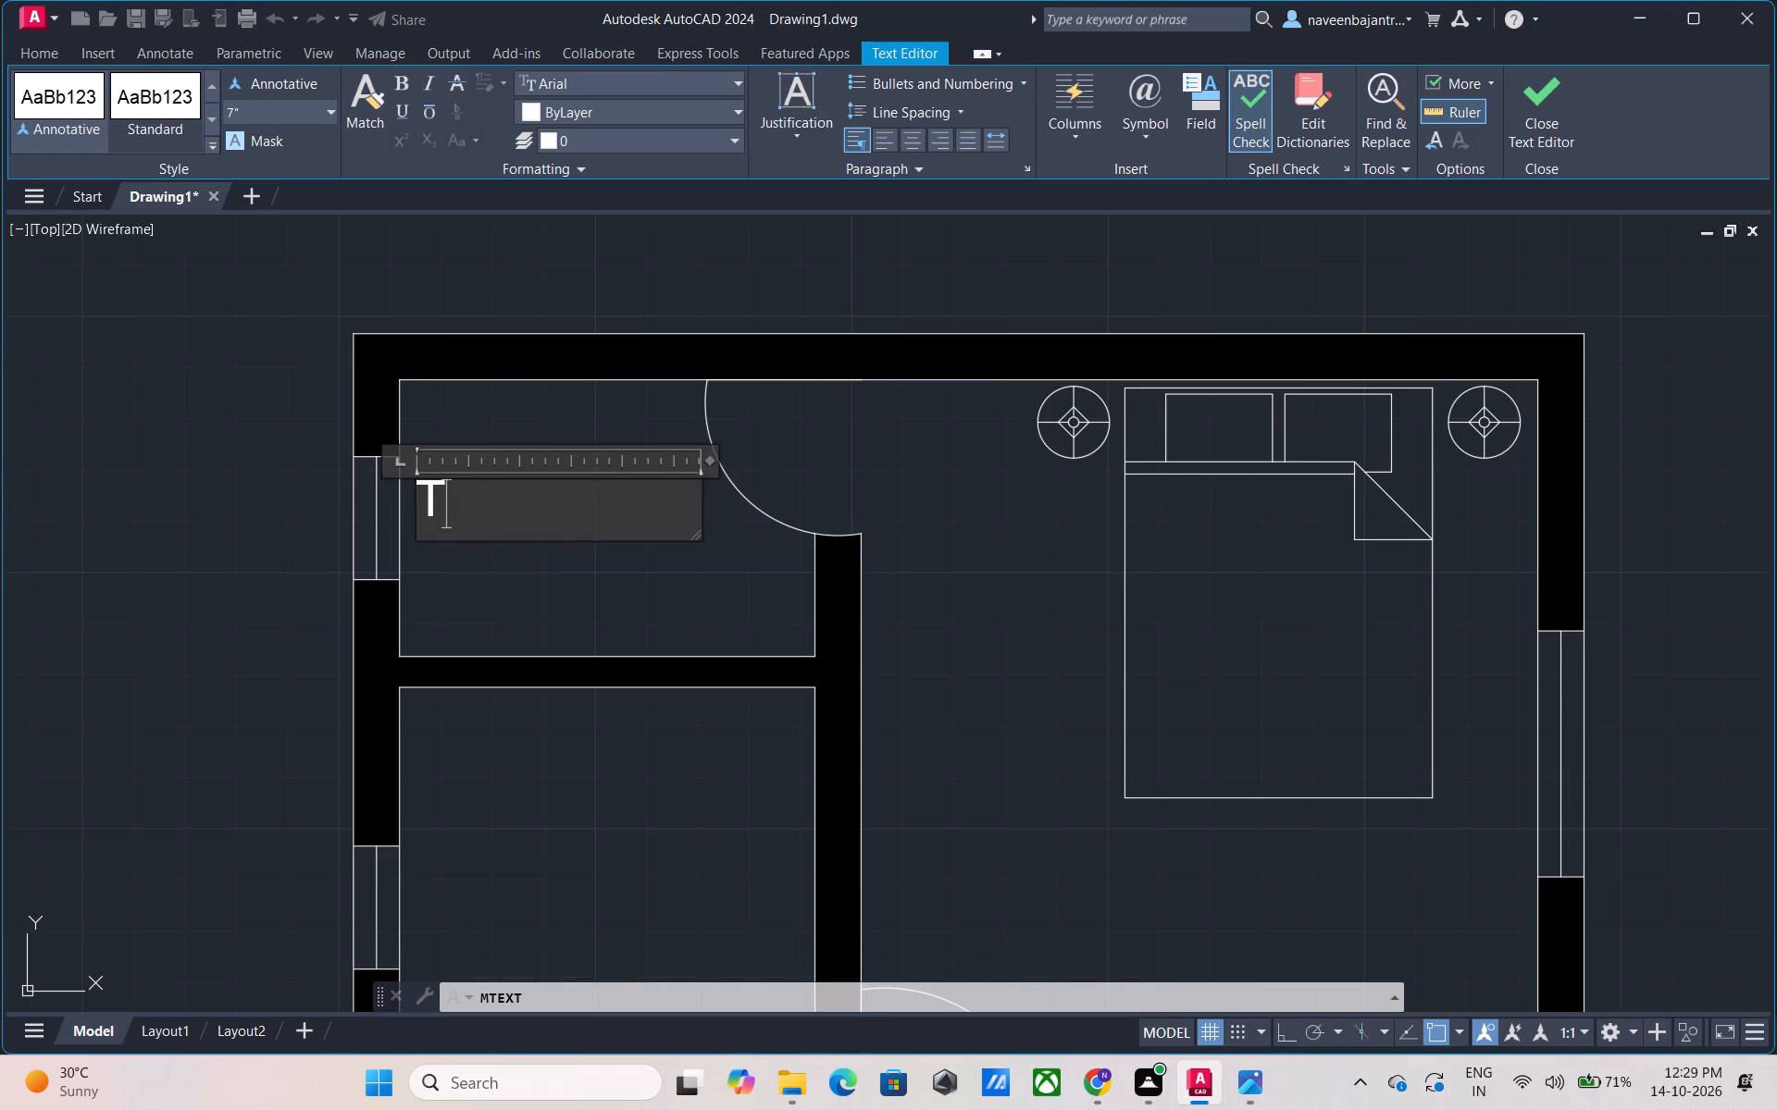
text(OILET)
key(Return)
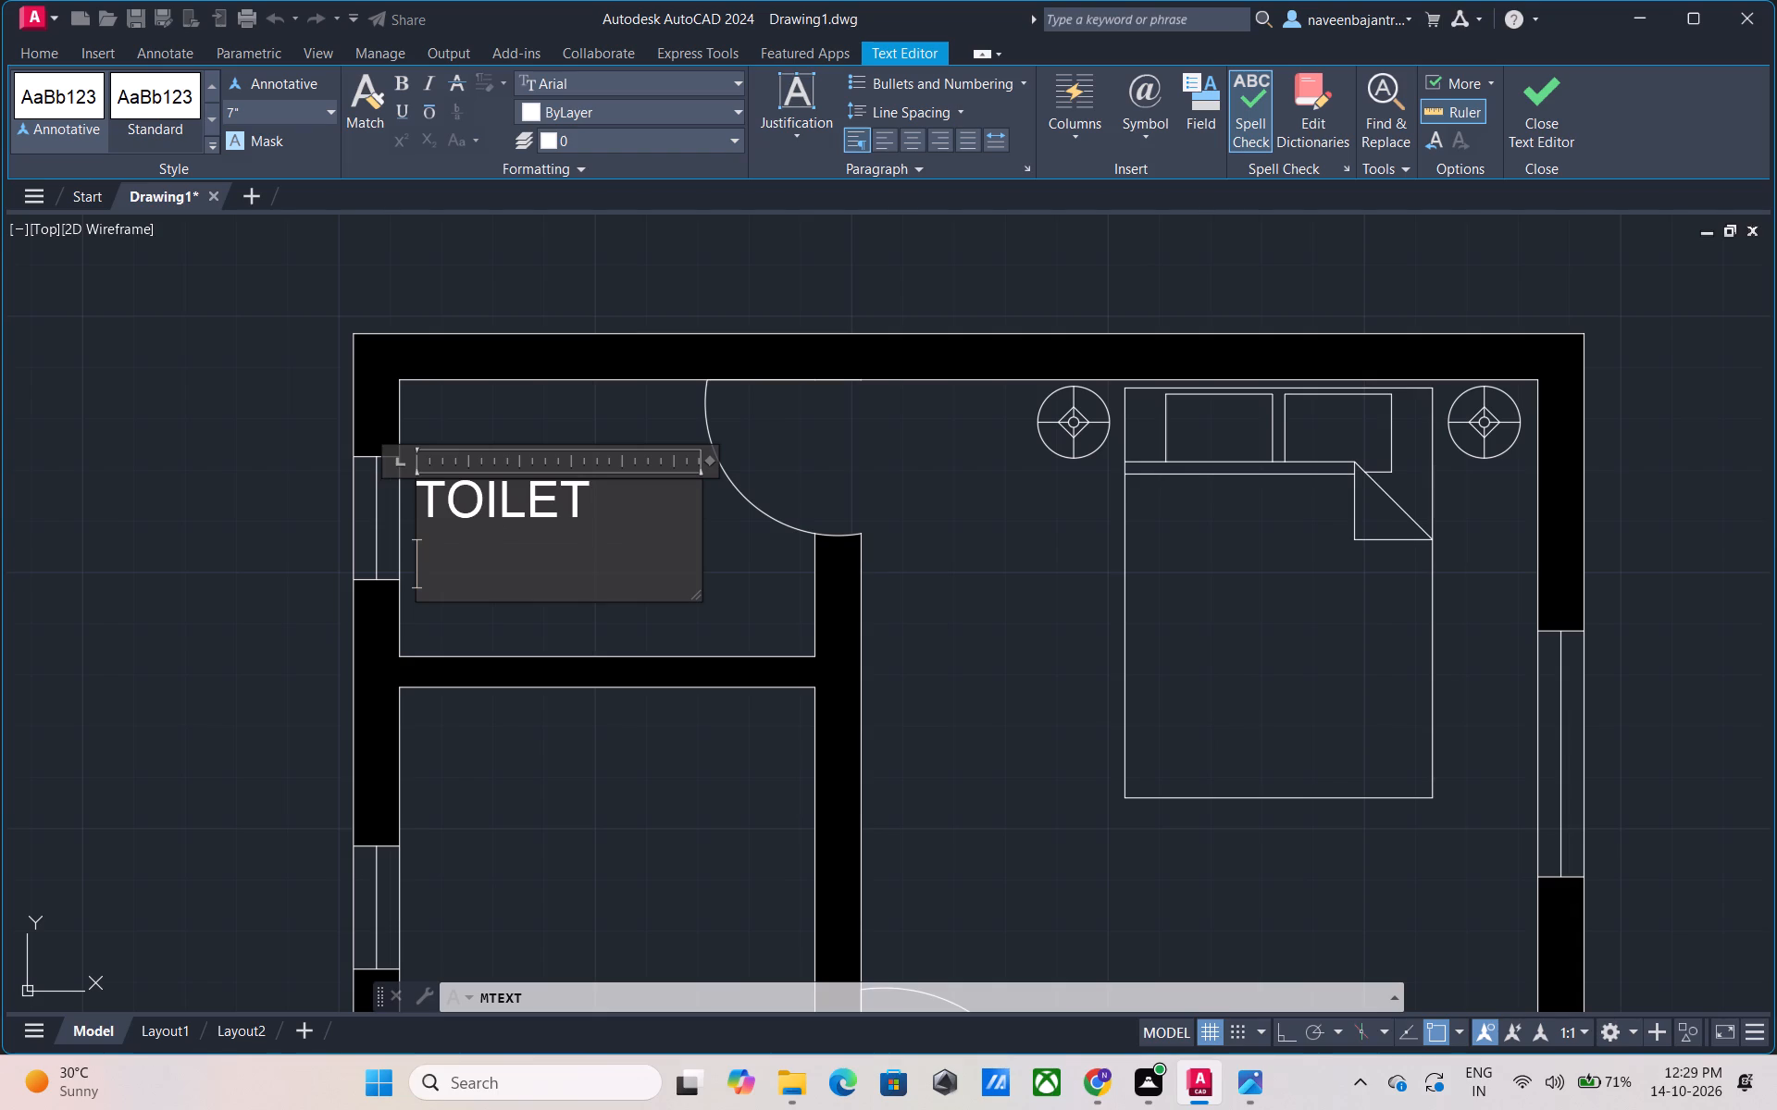
text(6')
key(9)
key(shift+quotedbl)
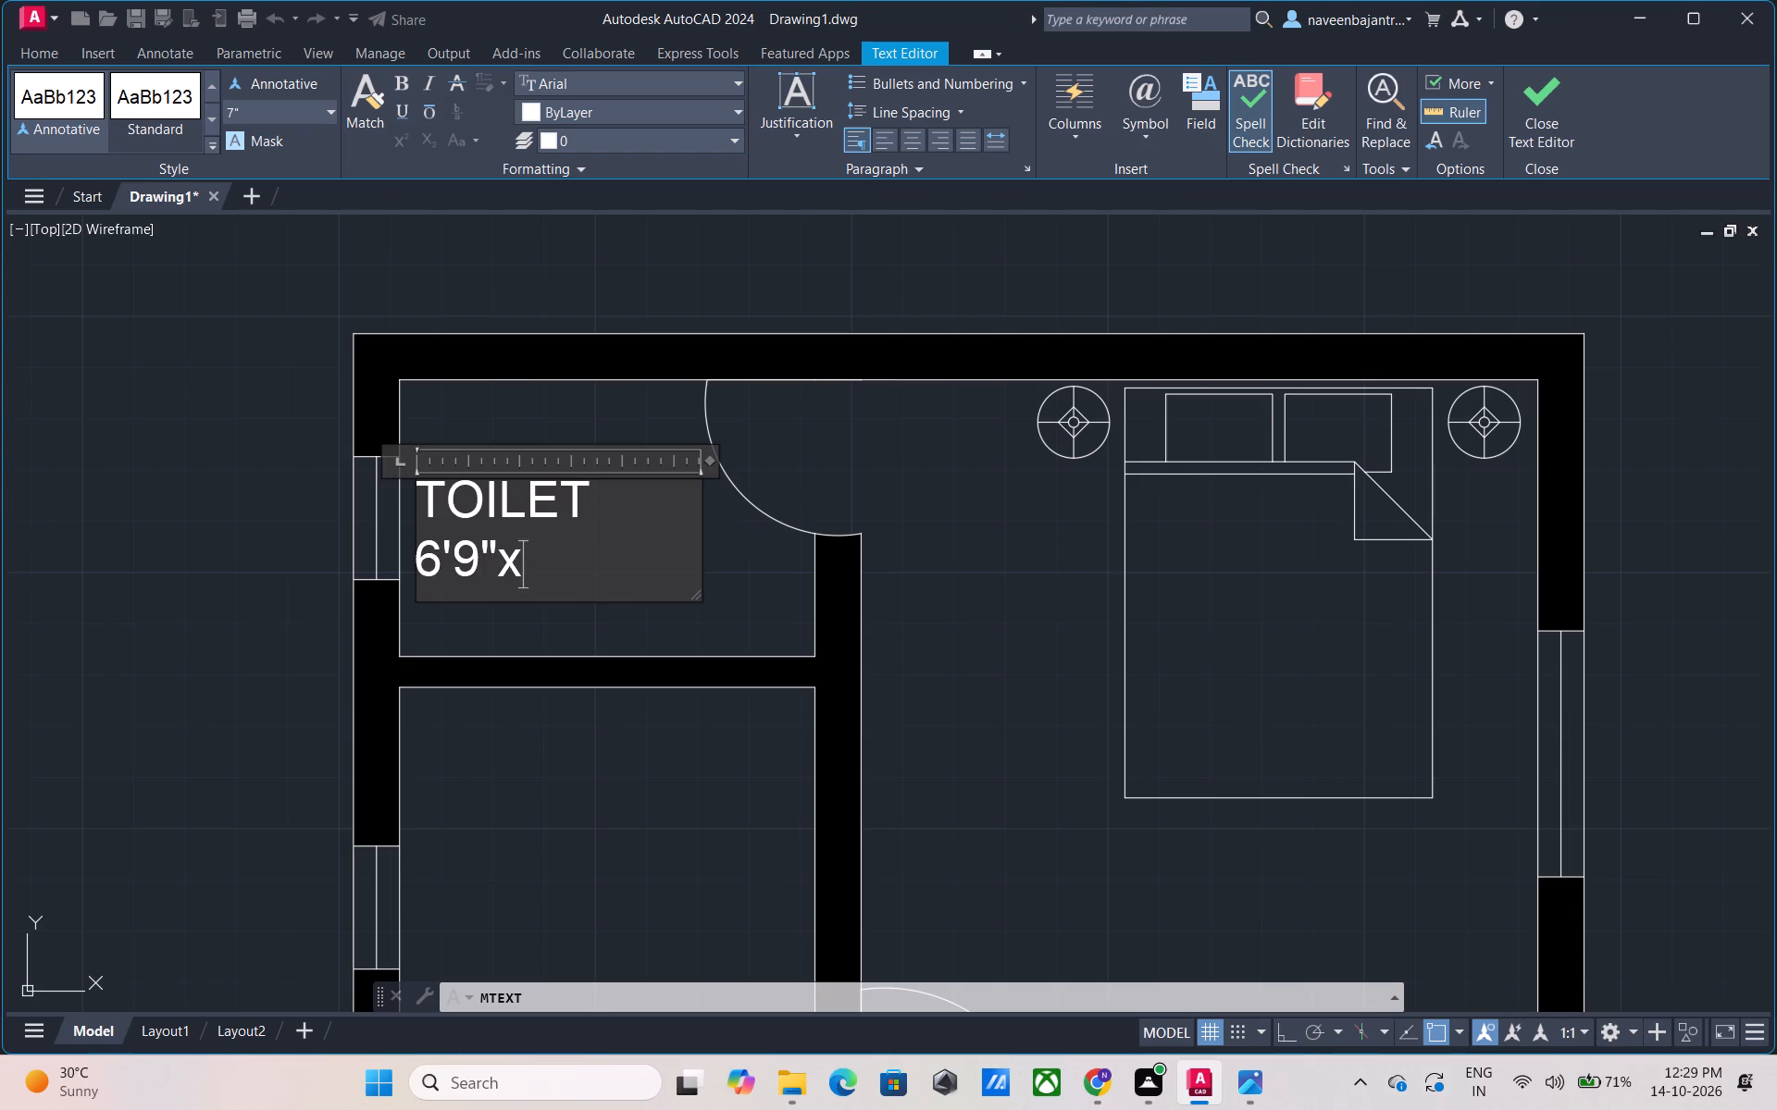
text(4')
key(6)
key(shift+quotedbl)
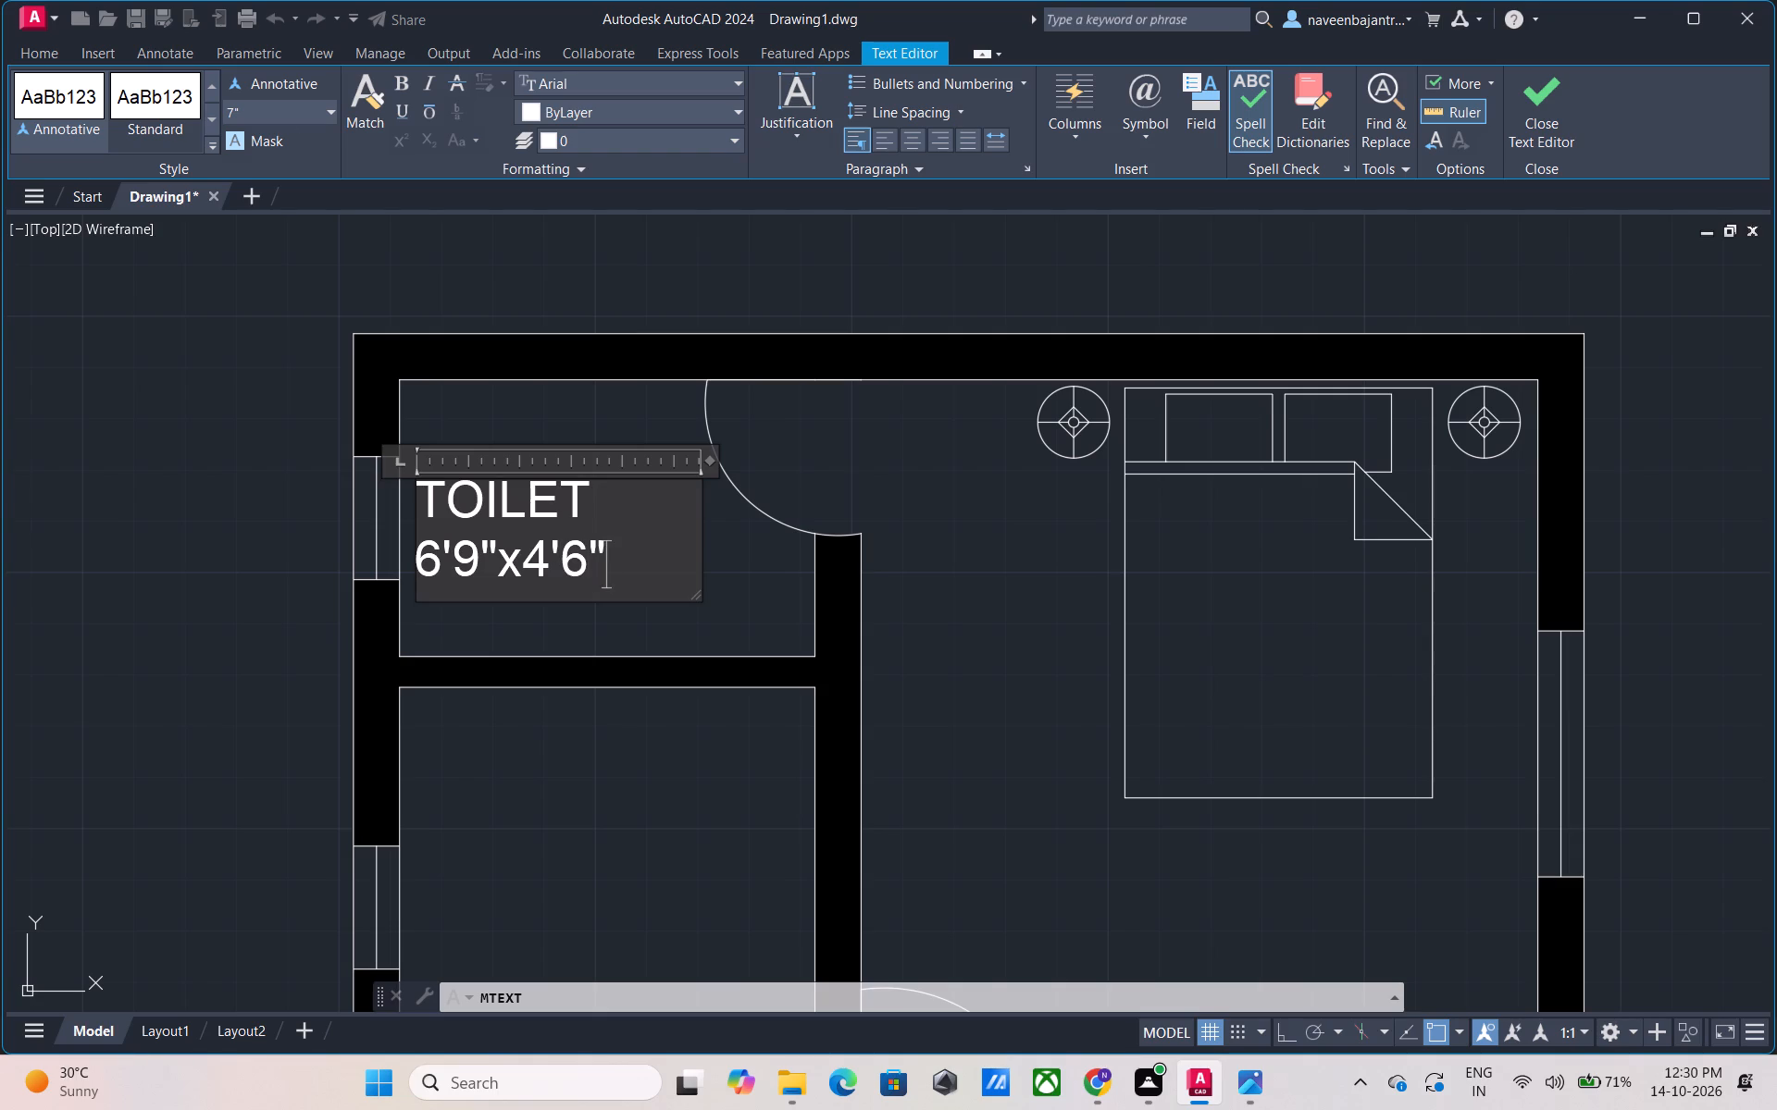
Center and bold both lines of the 6'9"x4'6" toilet label and finish editing it.
drag(611, 572, 509, 563)
drag(509, 563, 408, 501)
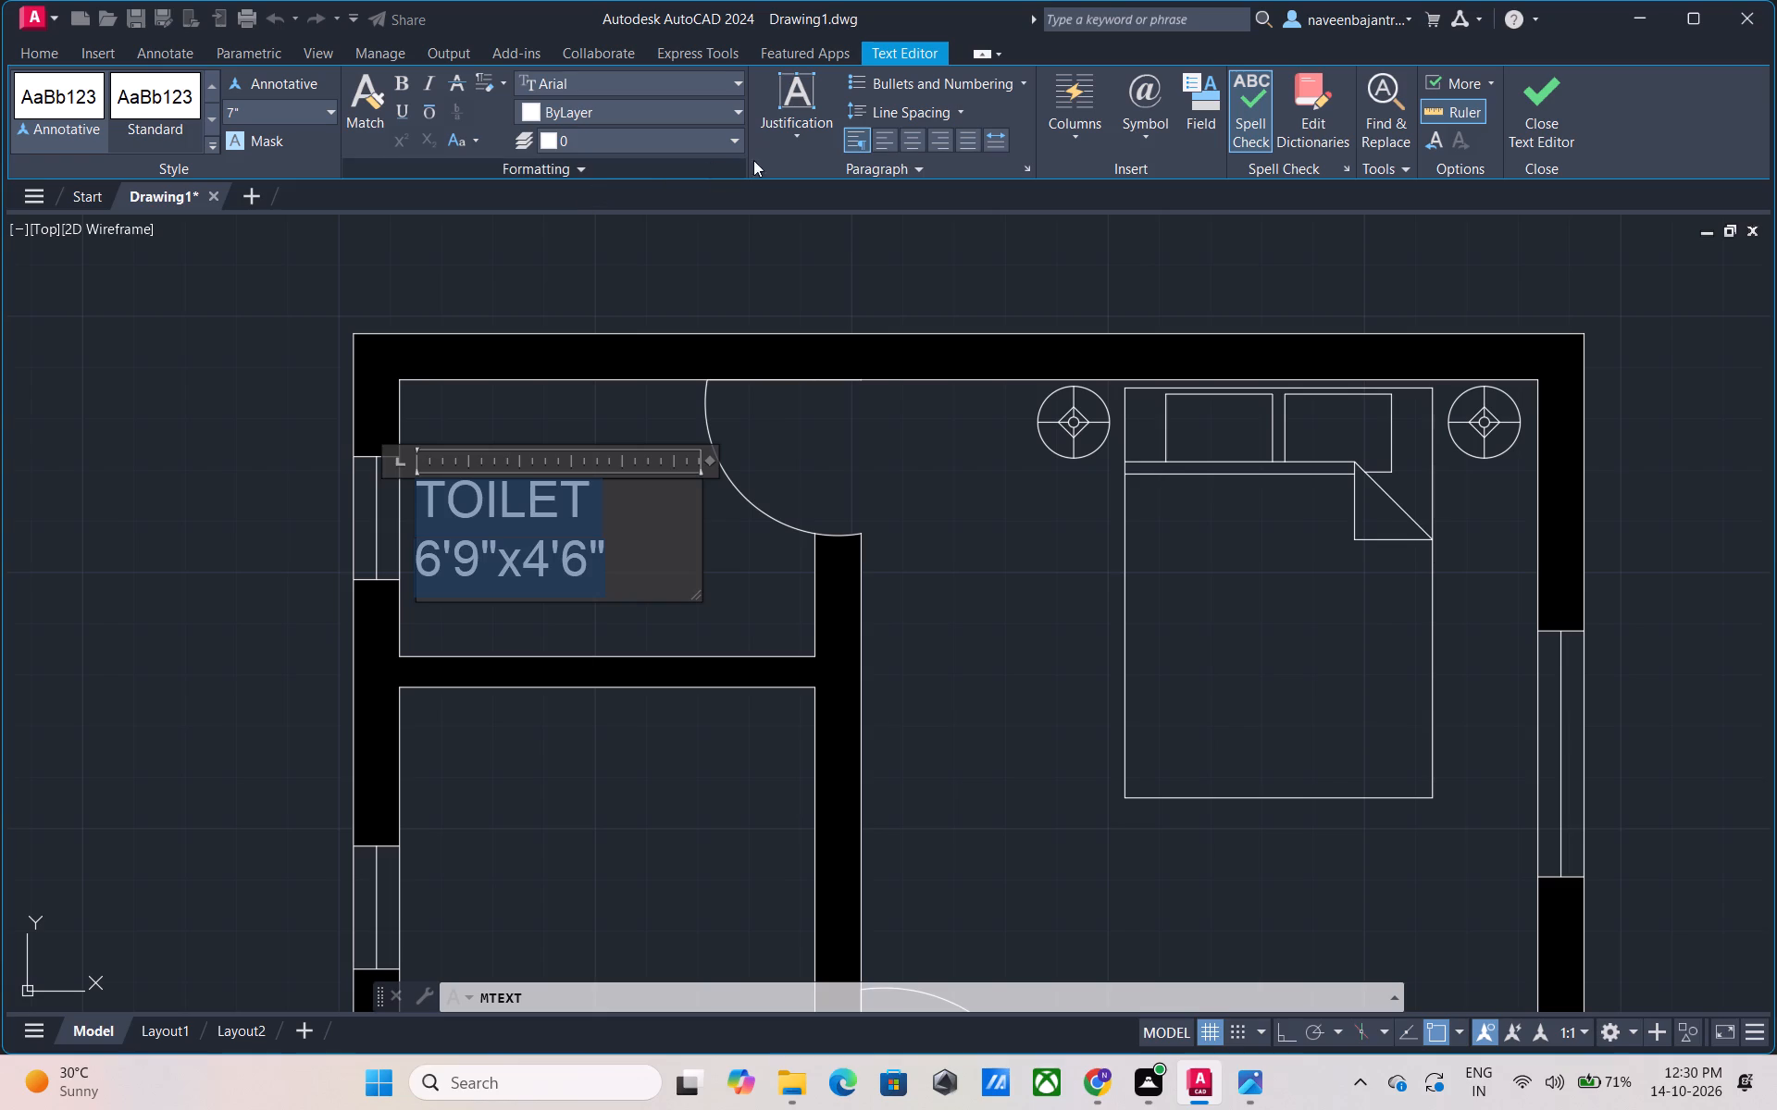
click(910, 142)
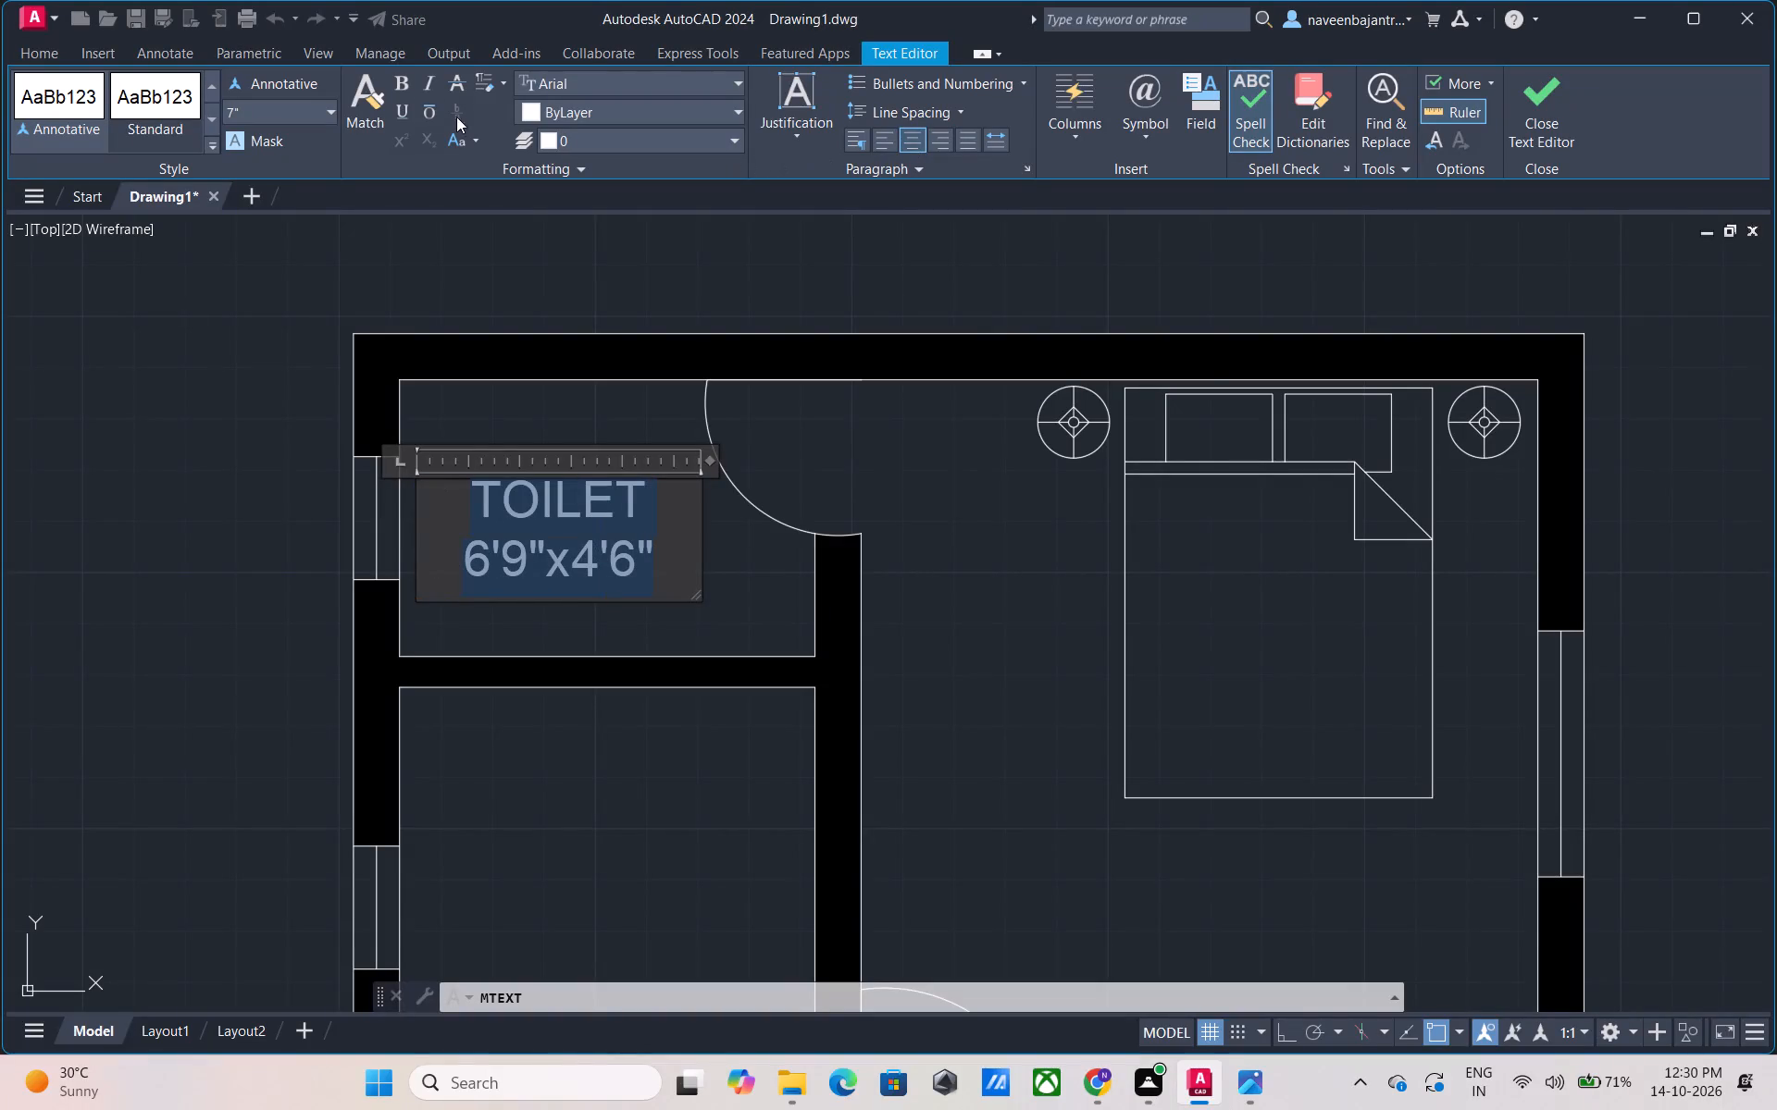
click(402, 91)
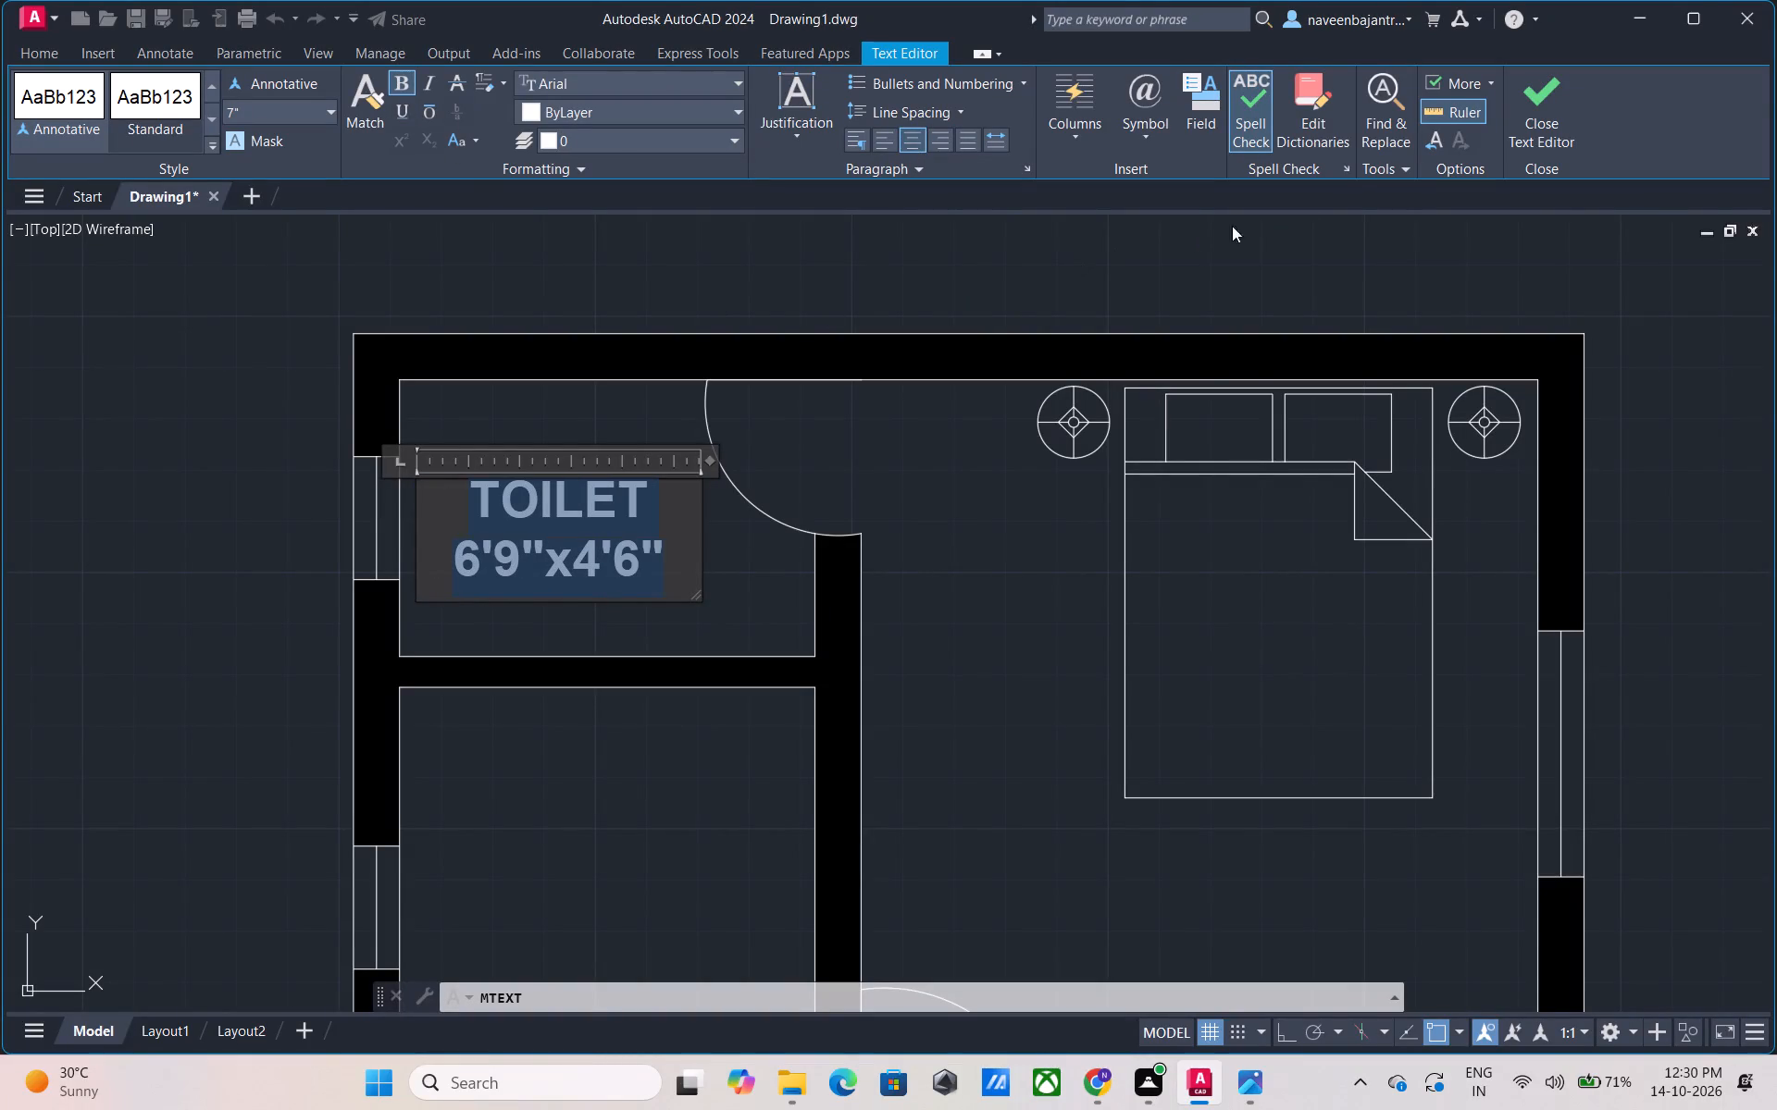
click(1547, 133)
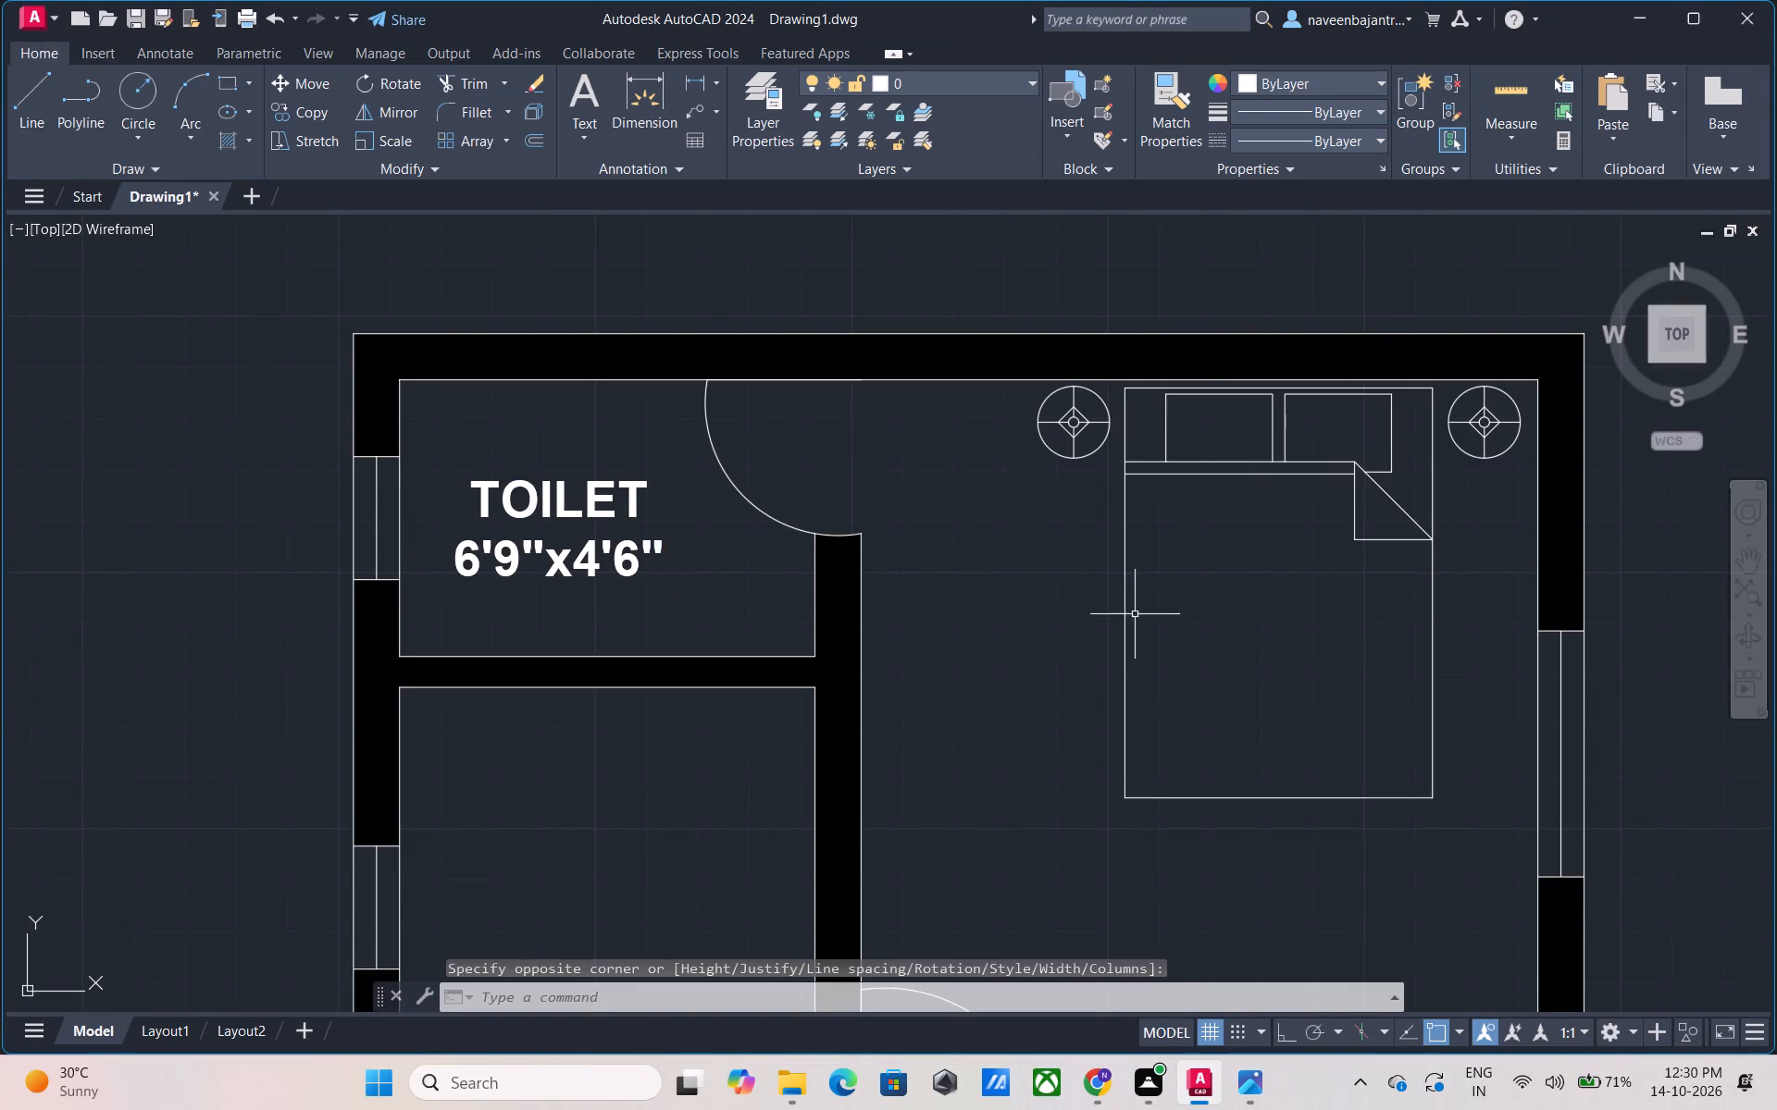
Add a multiline text label with 7" text height in the room below the toilet, reading "TOILET" with 6'9"x7'2" on the second line.
scroll(1082, 655, down, 2)
middle_drag(1075, 671, 1087, 585)
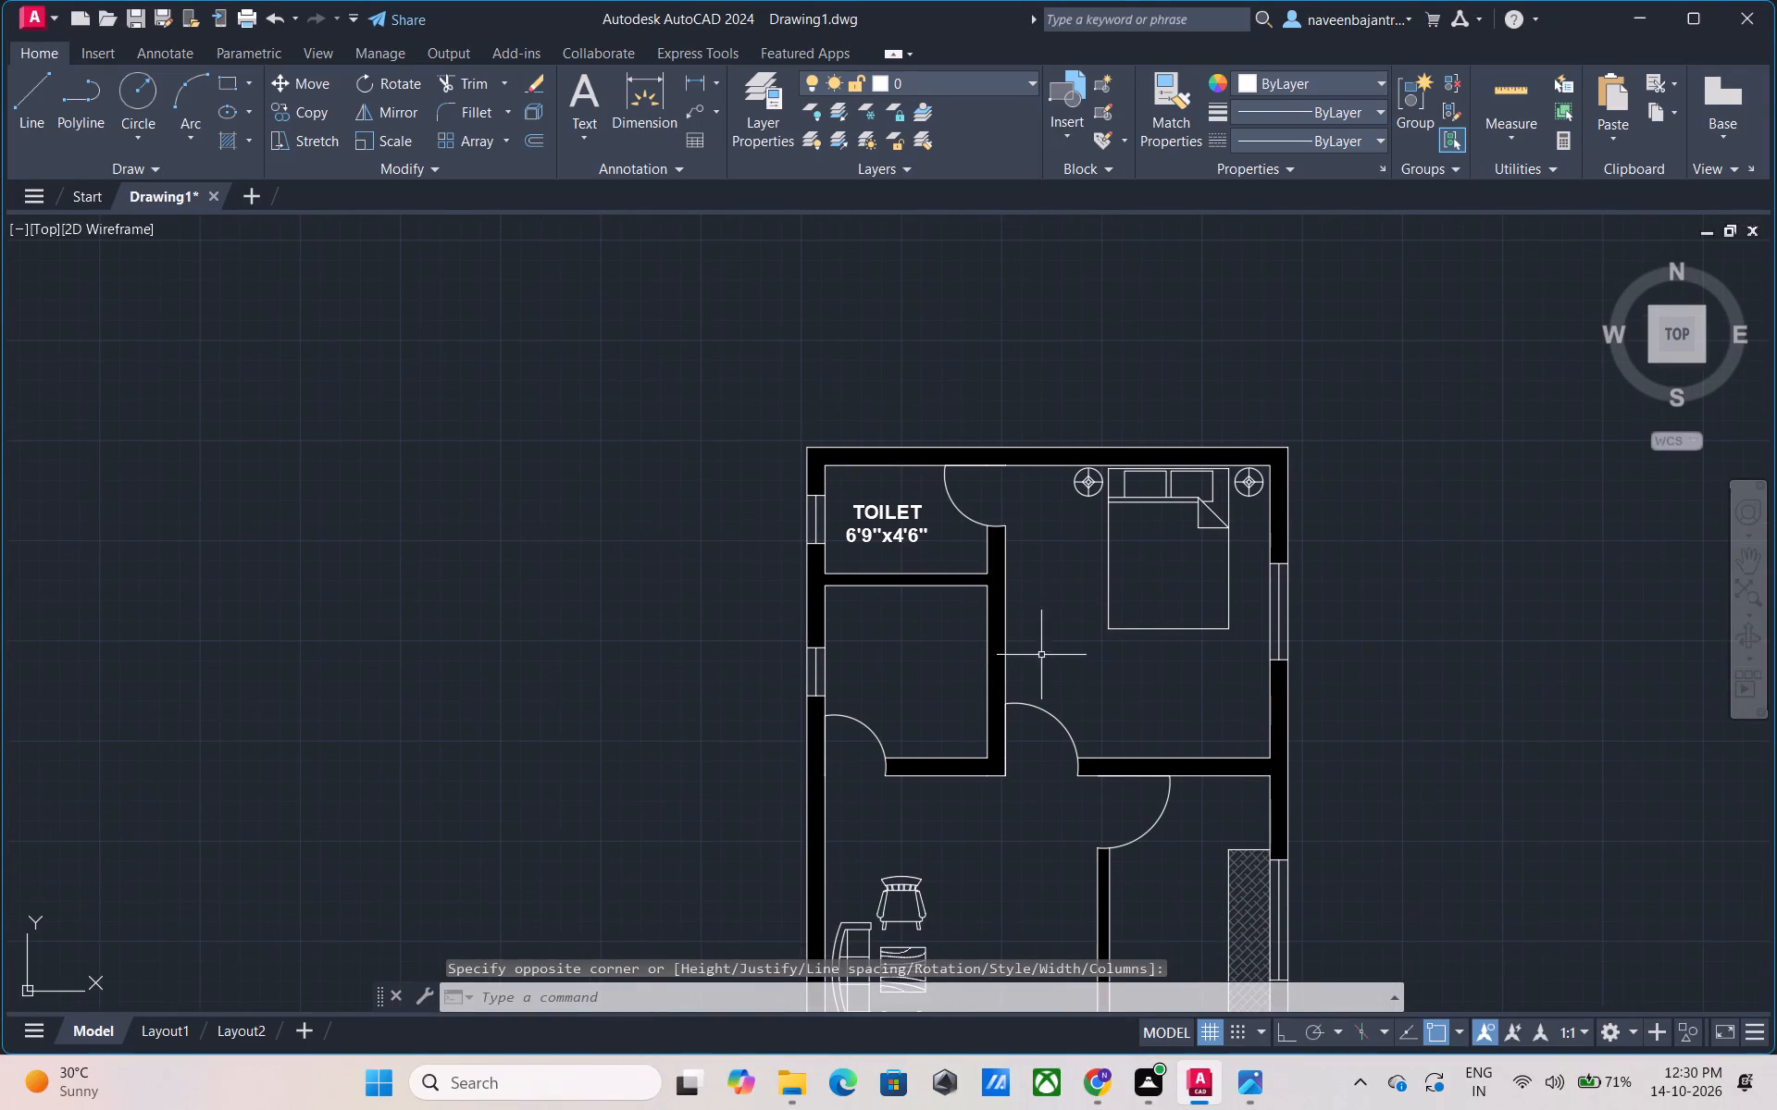
scroll(922, 657, up, 1)
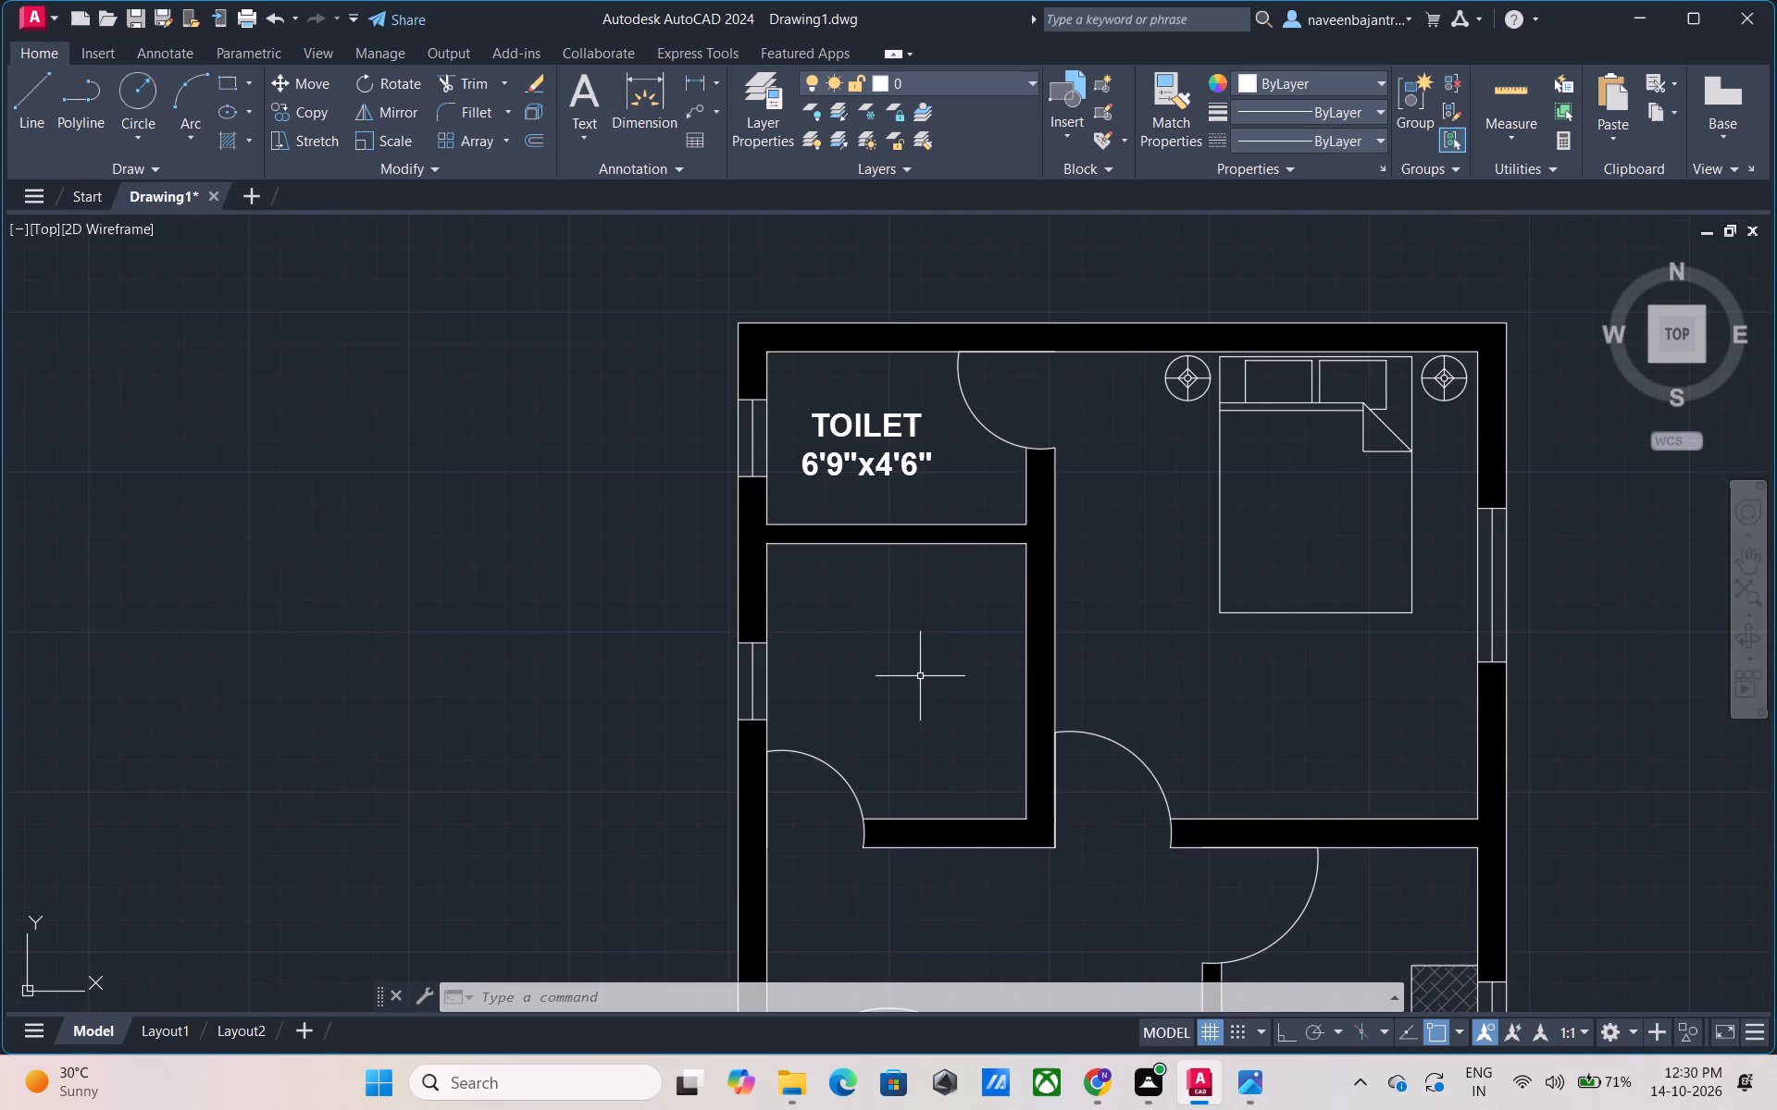
middle_drag(920, 676, 827, 612)
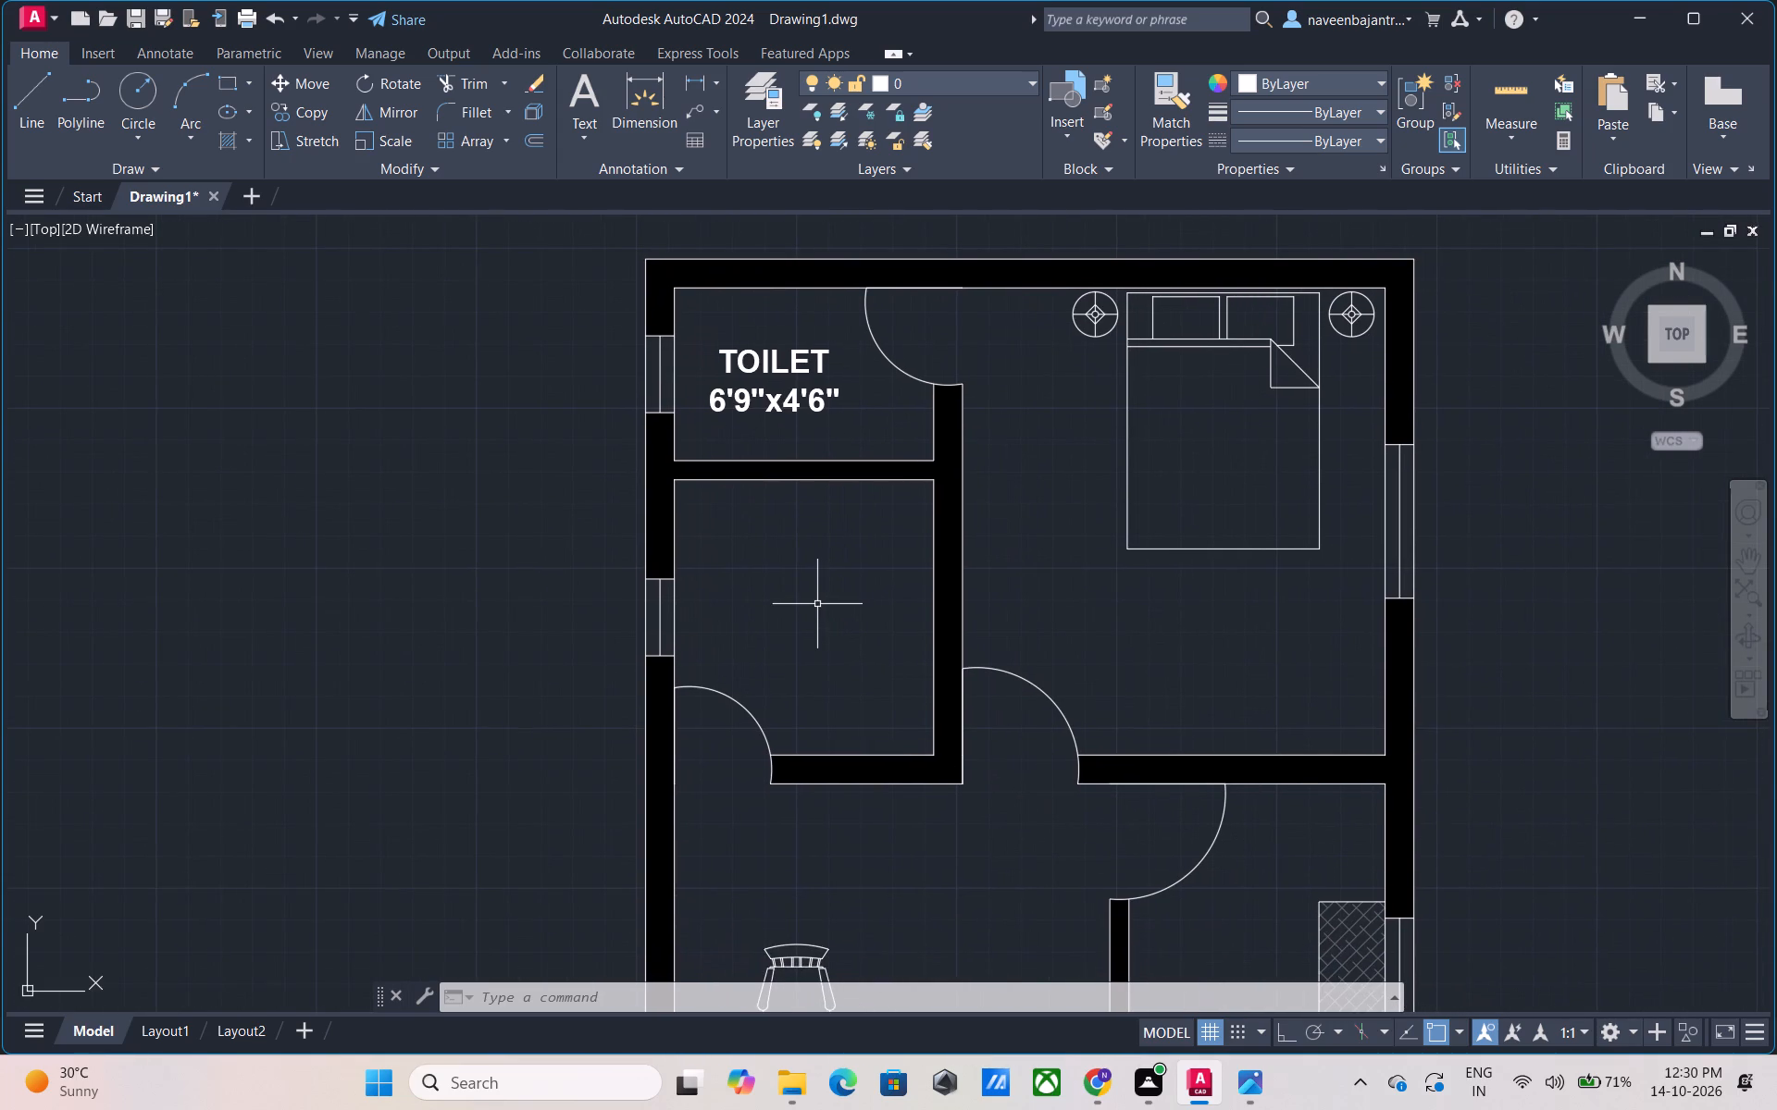
click(590, 102)
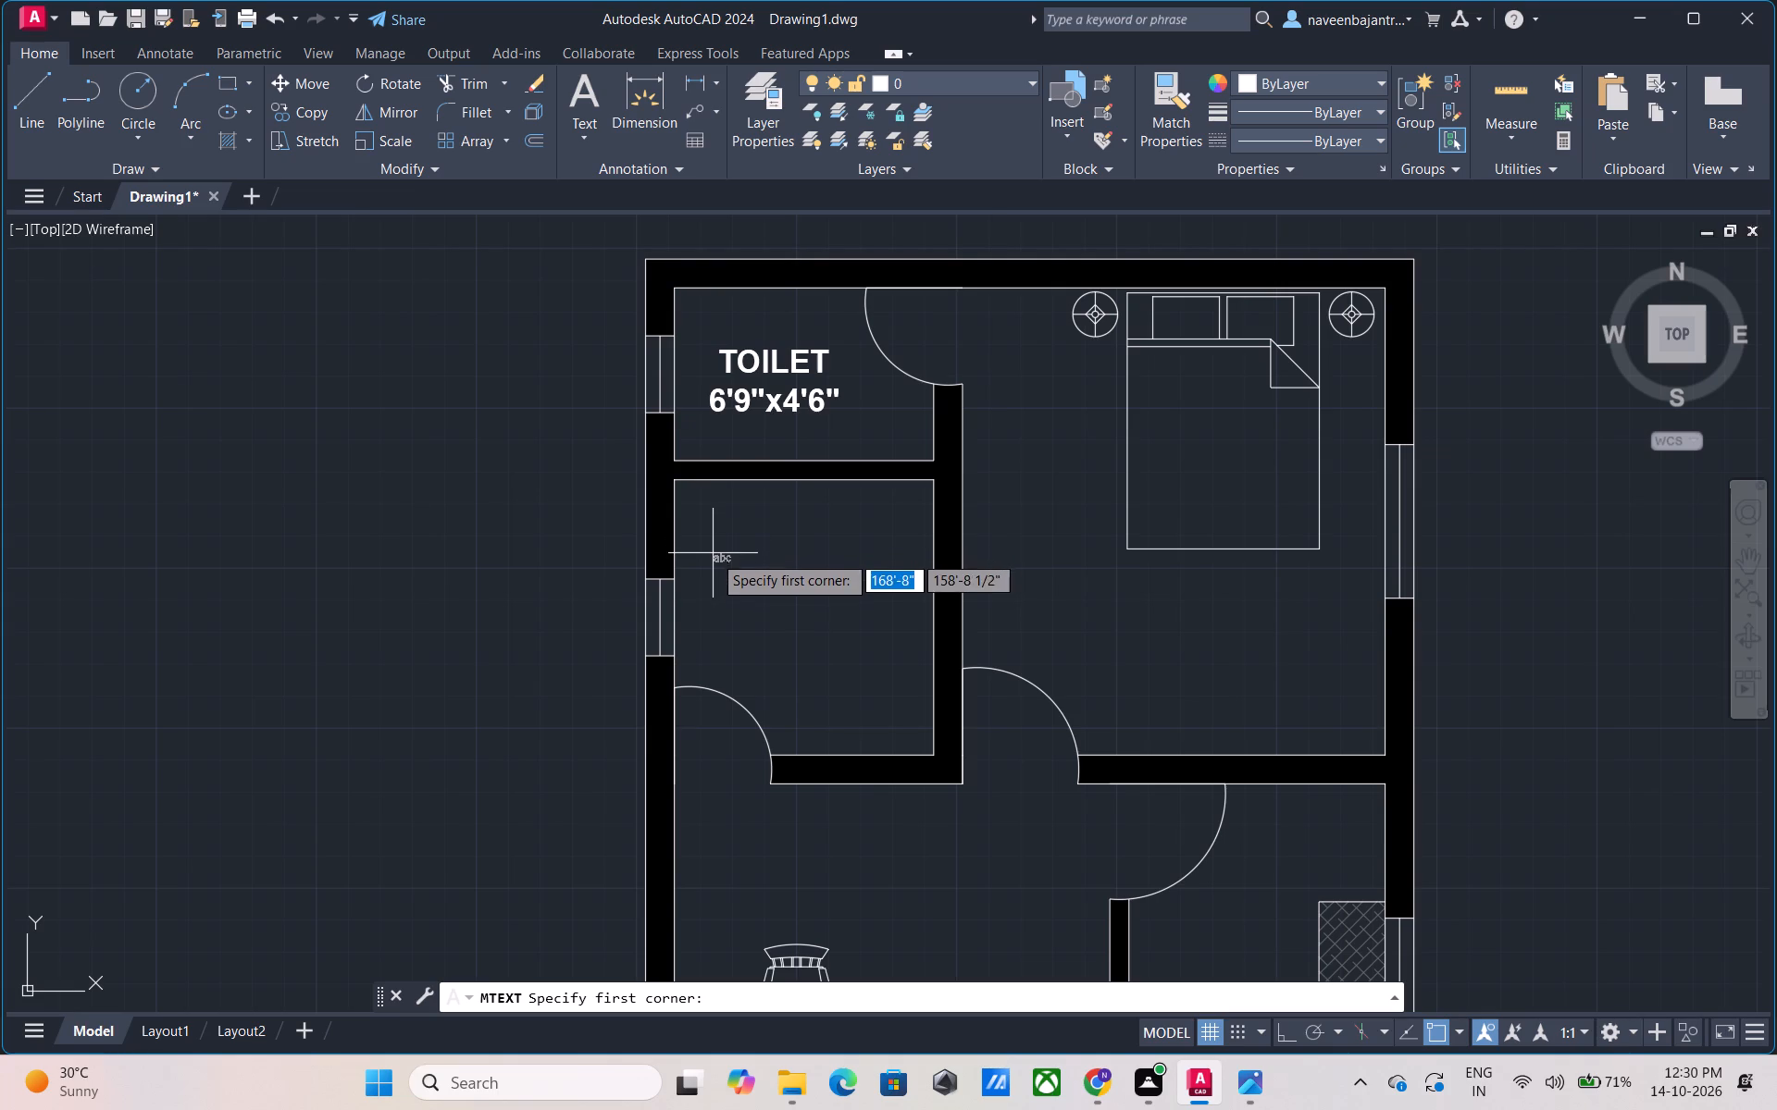
click(712, 558)
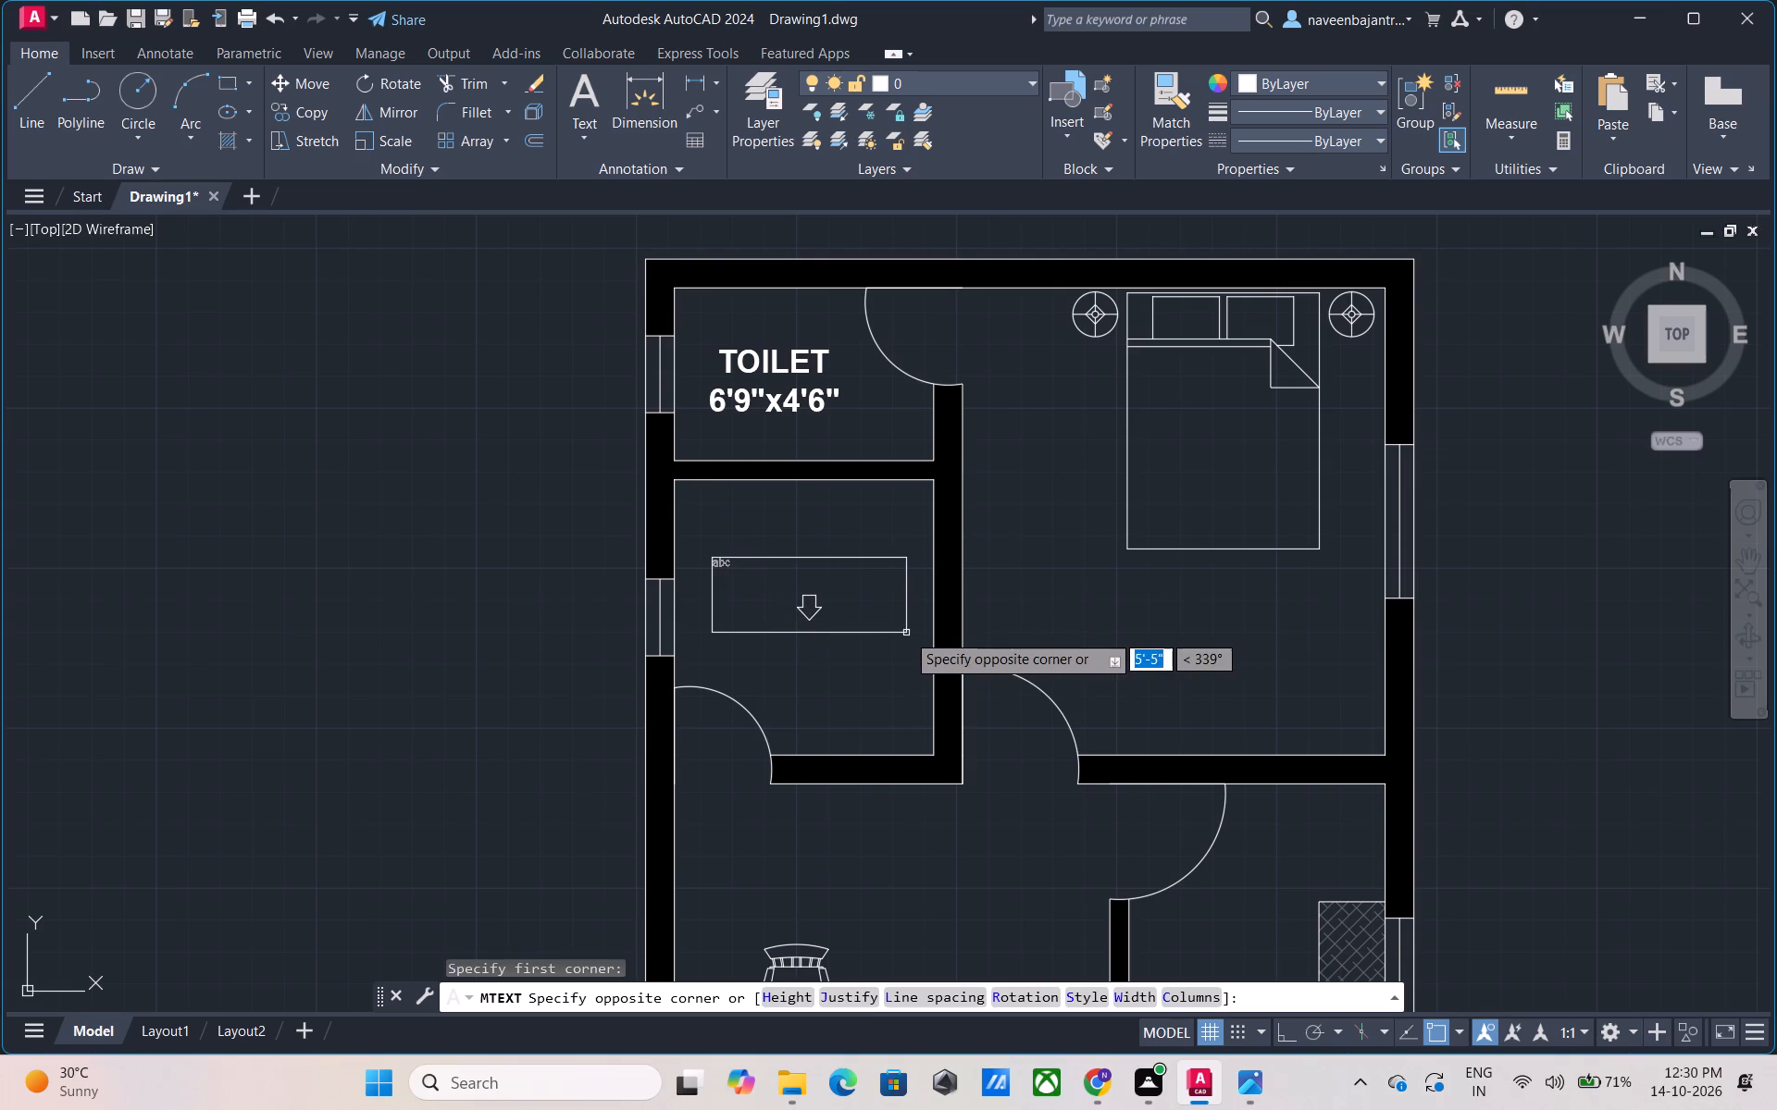
click(907, 633)
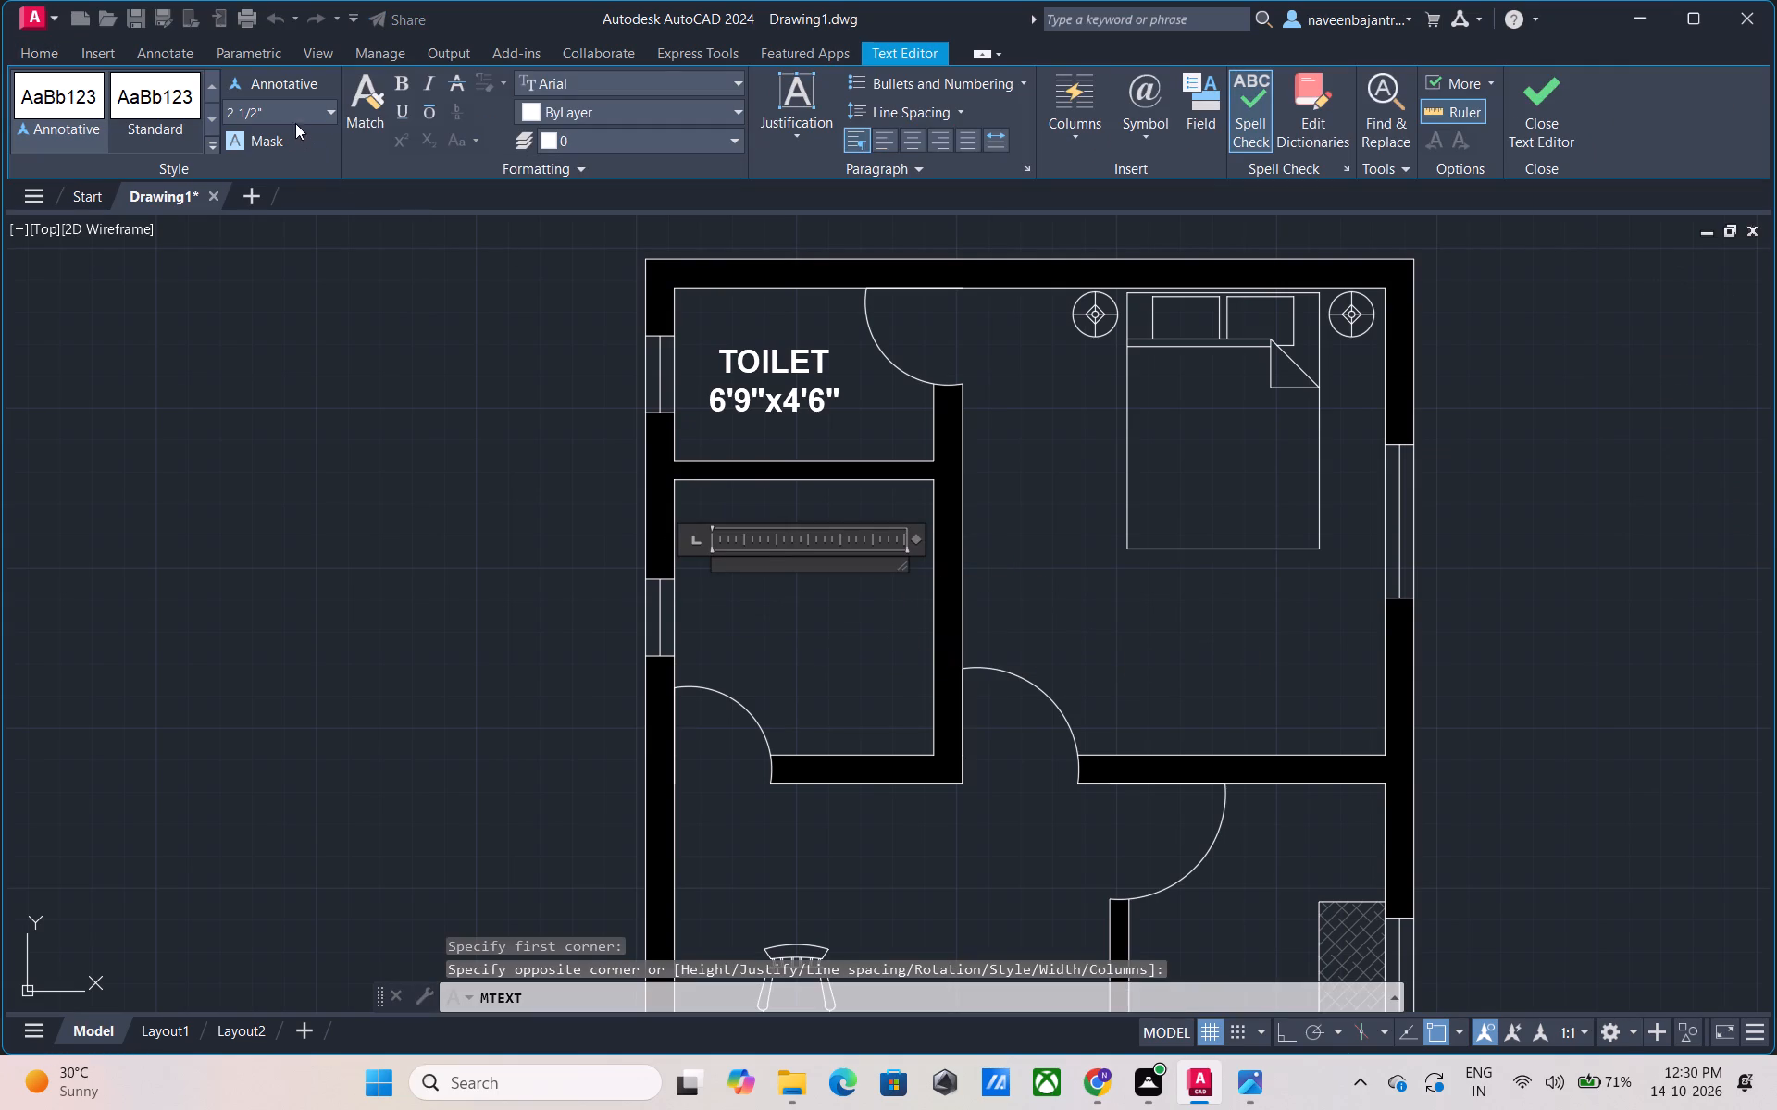
click(290, 113)
text(7")
key(Return)
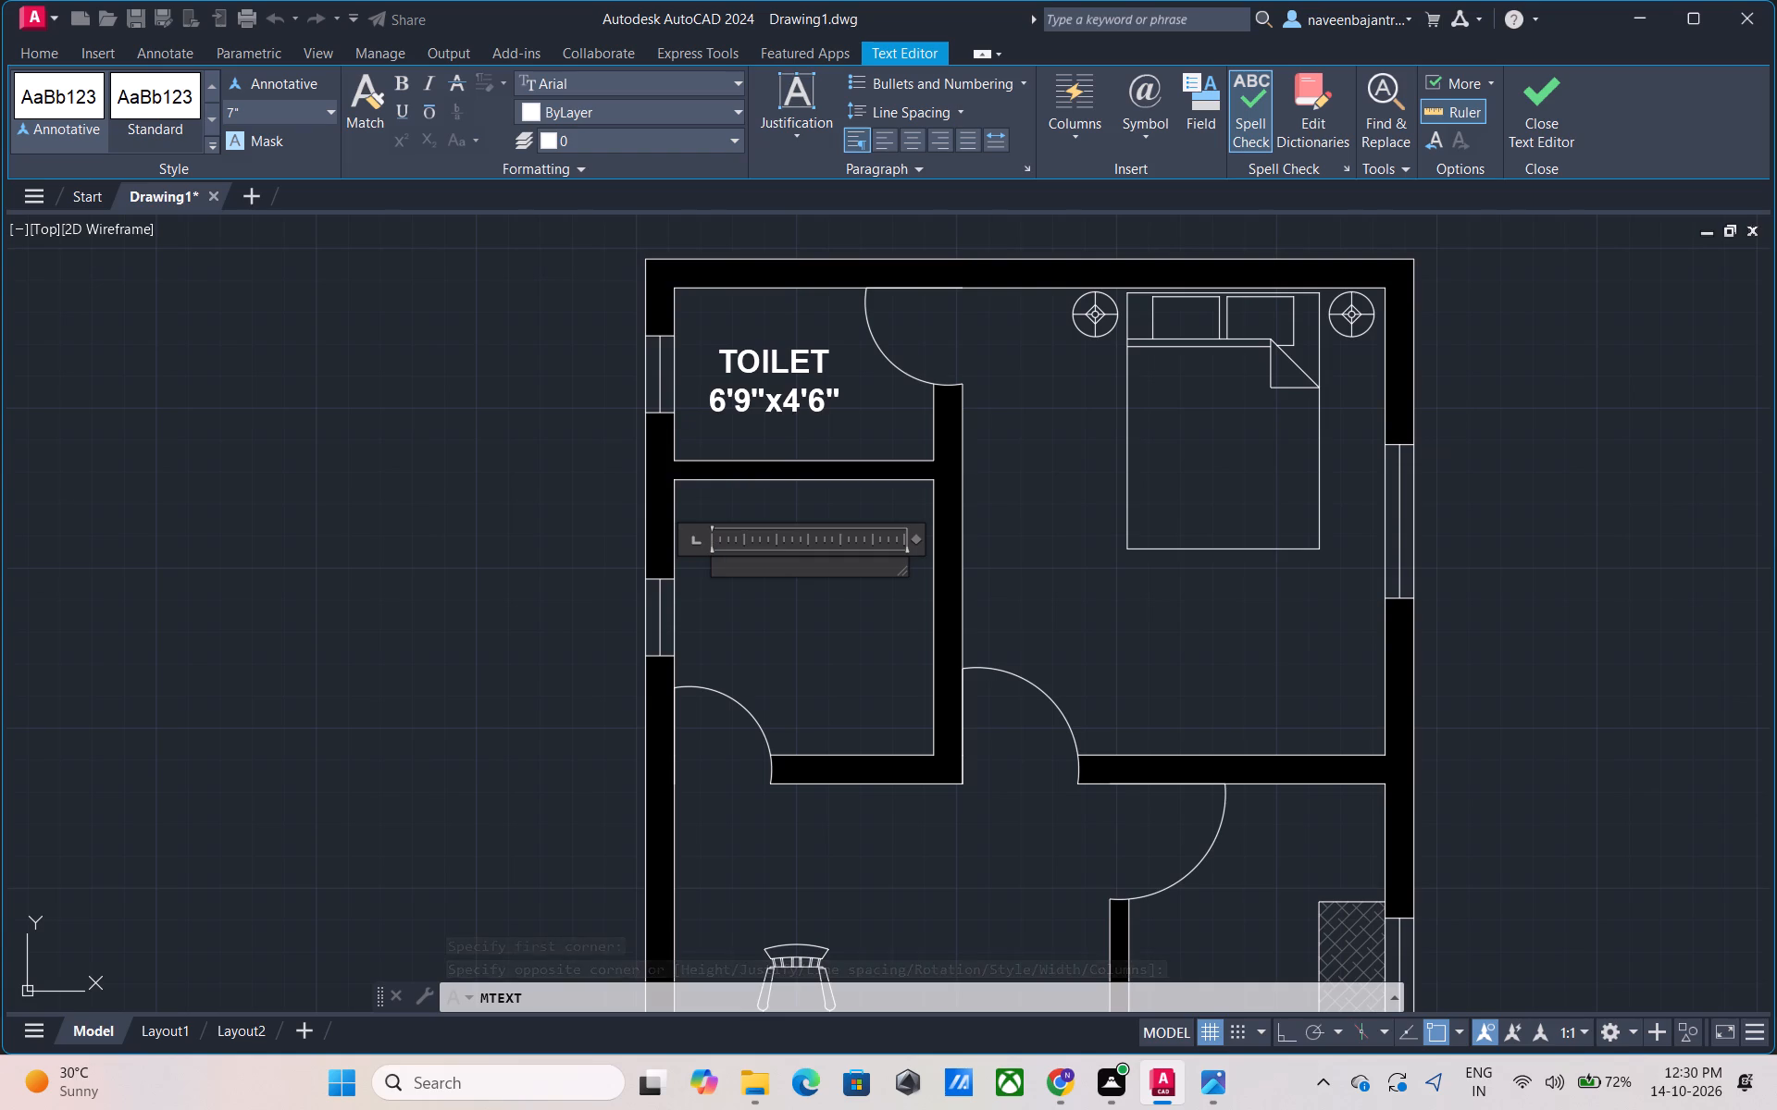
text(TOILET)
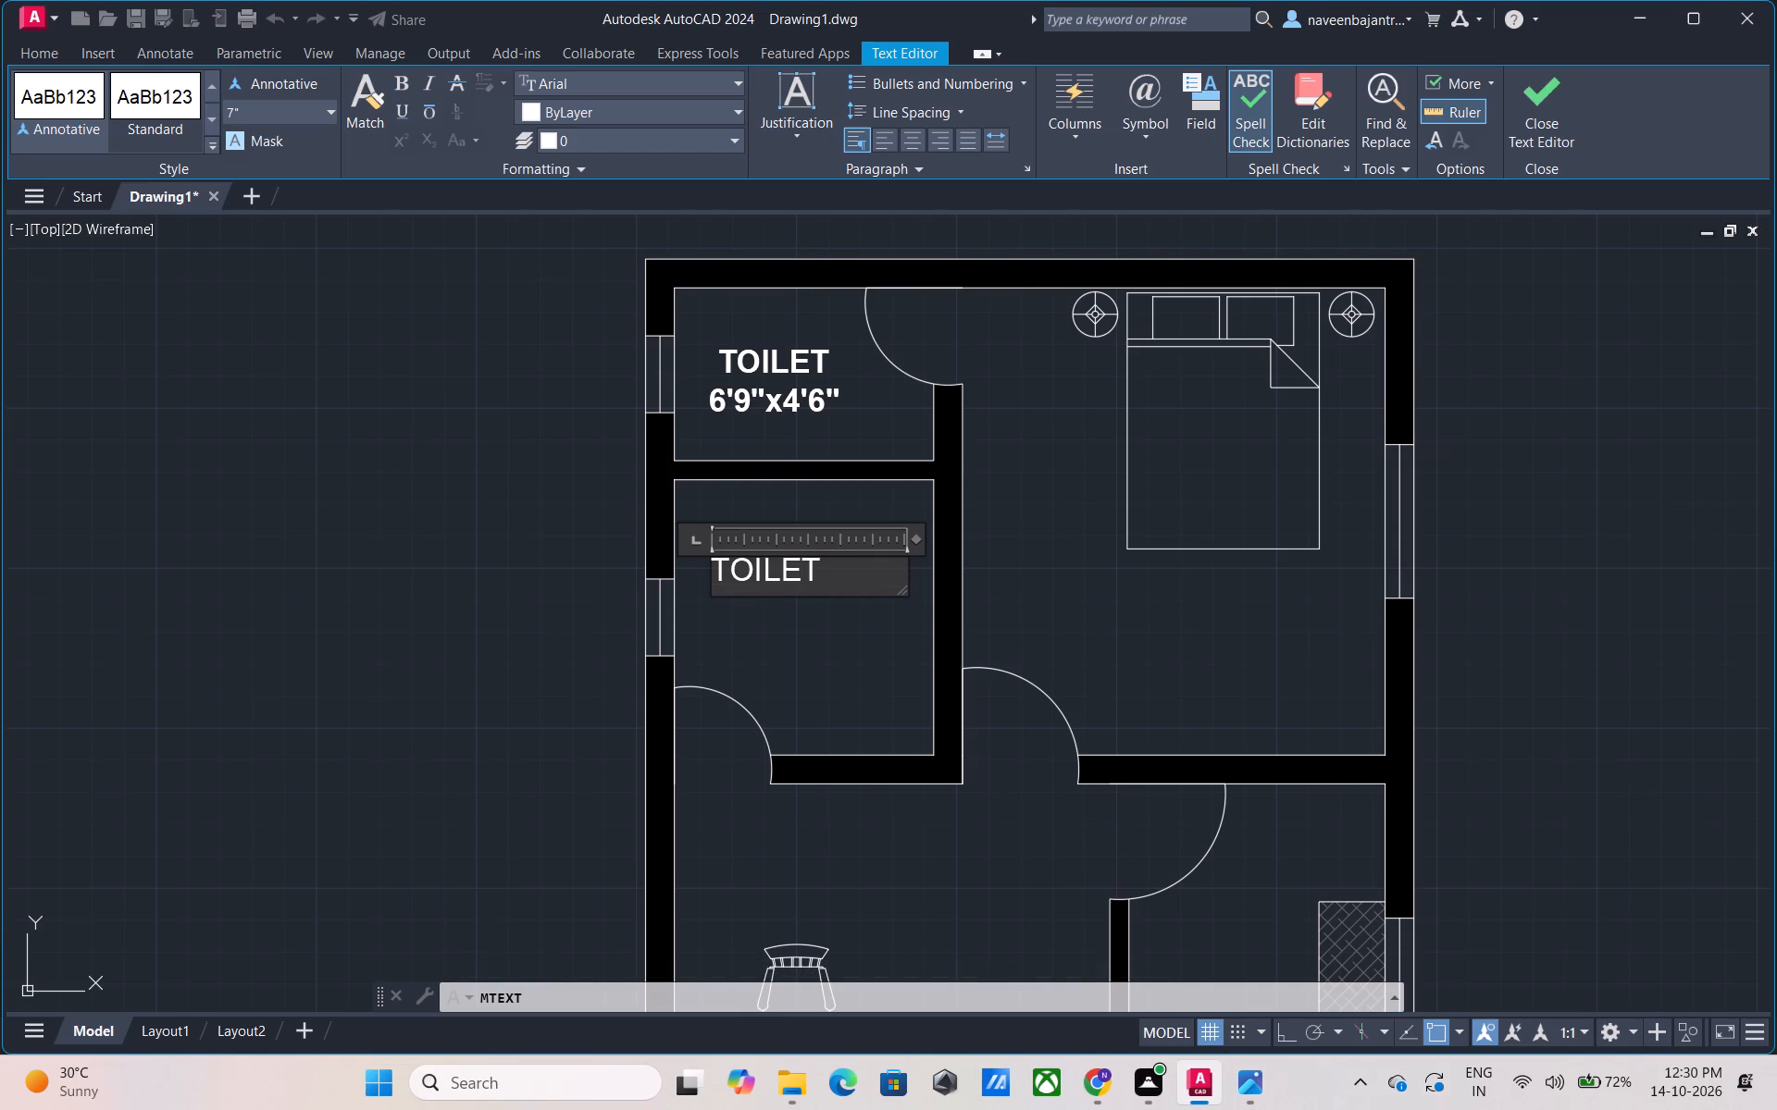
key(Return)
text(6')
key(9)
key(shift+quotedbl)
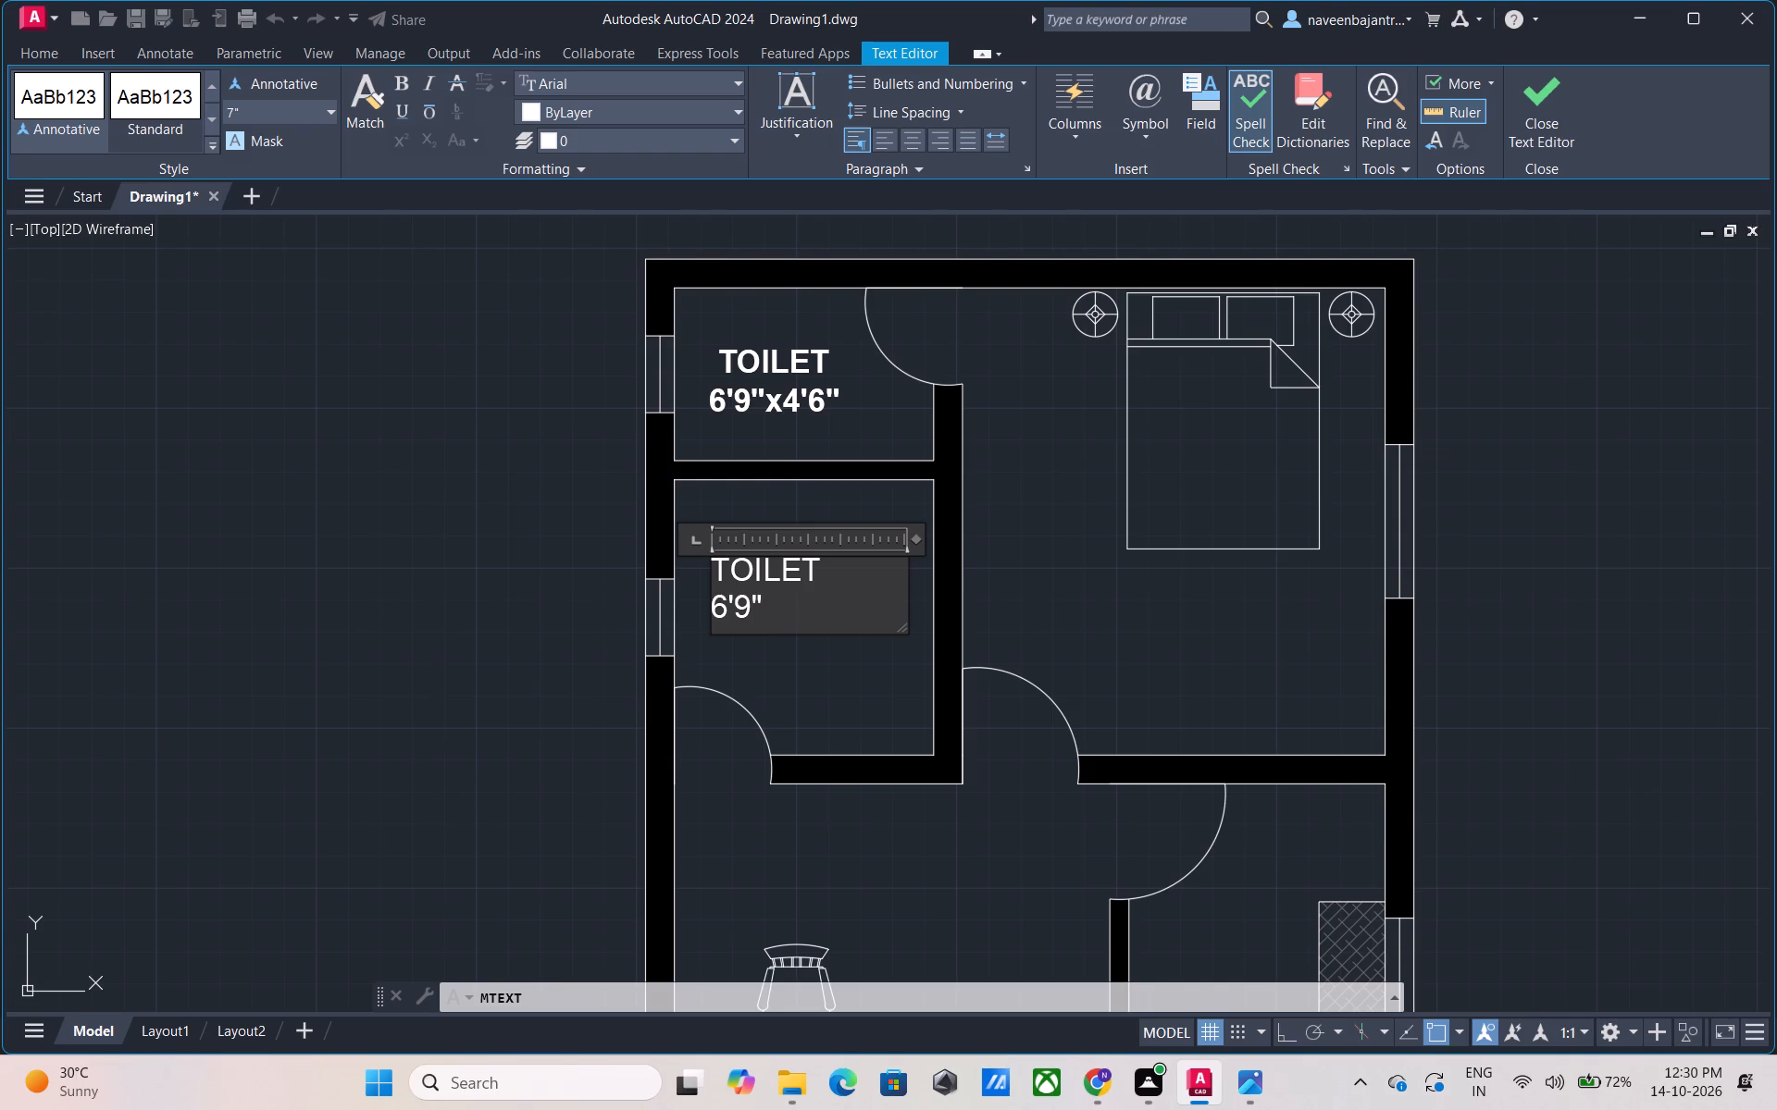
key(x)
key(7)
key(apostrophe)
key(2)
key(shift+quotedbl)
Center and bold both lines of the 6'9"x7'2" toilet label and finish editing it.
drag(839, 608, 707, 577)
click(918, 135)
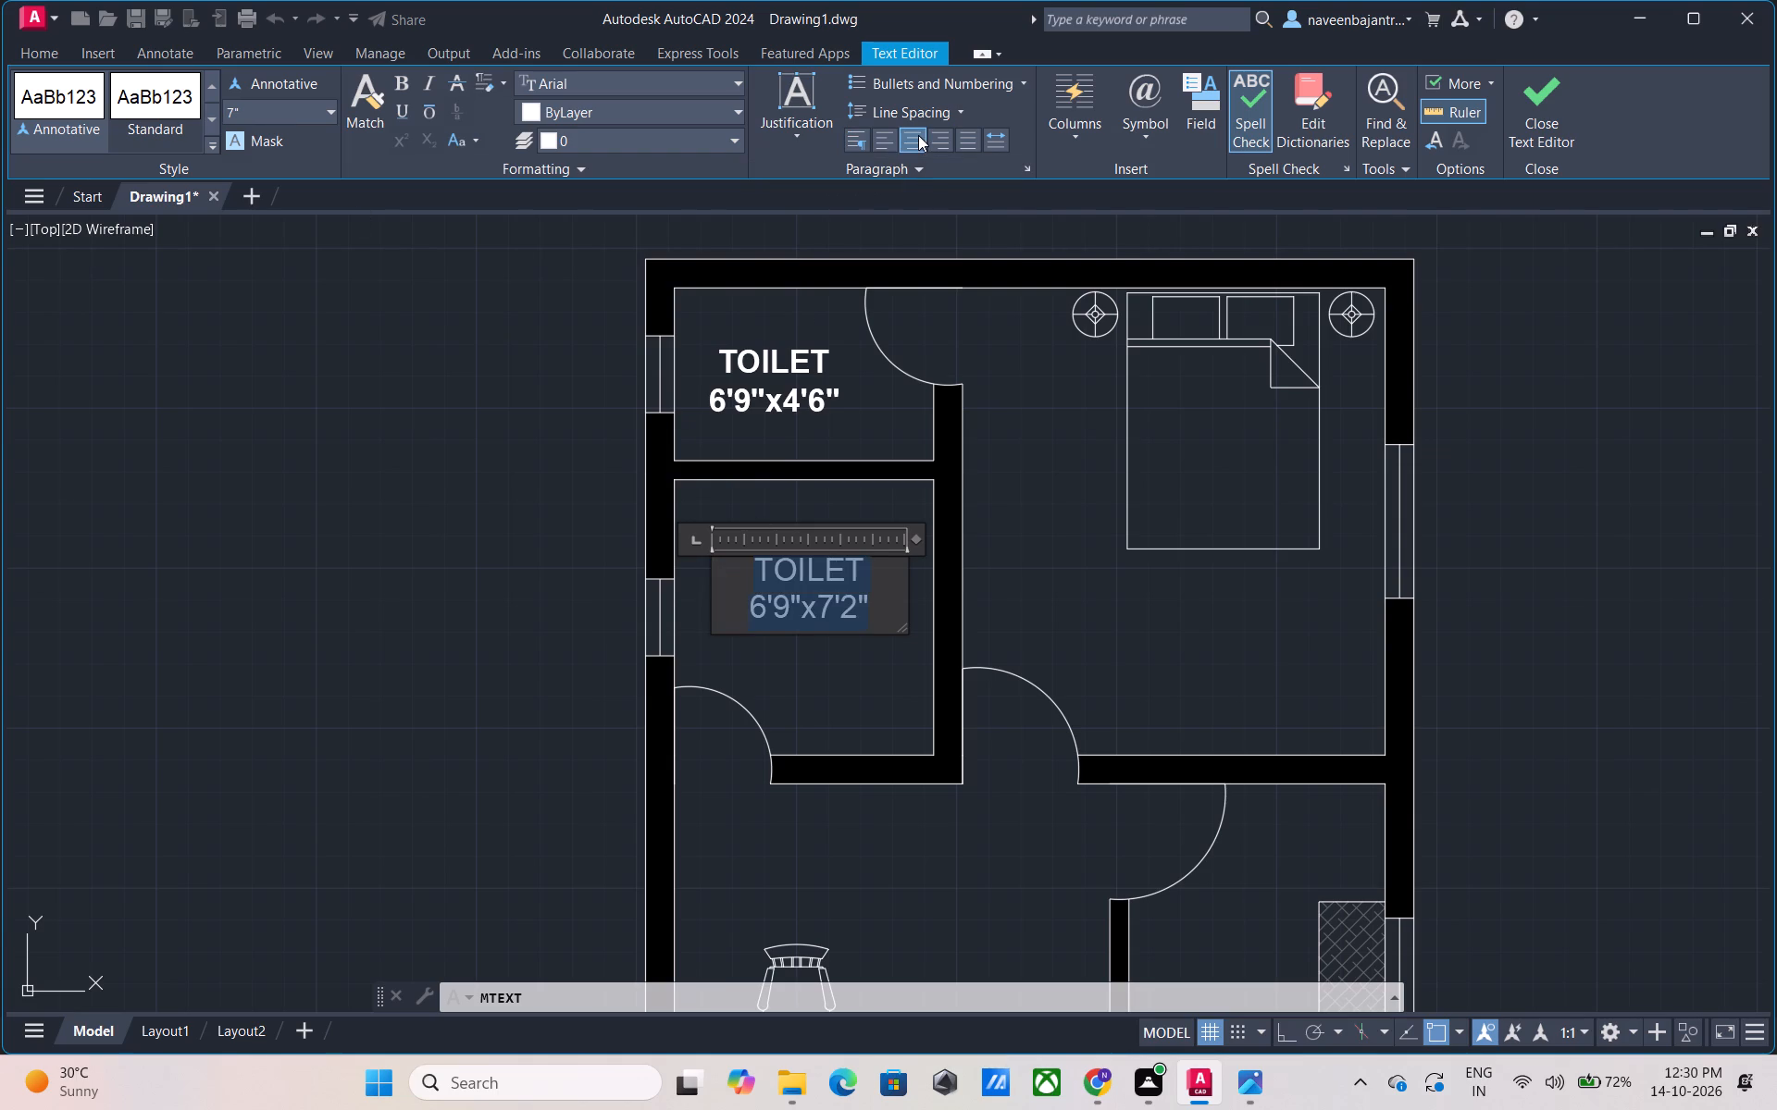
click(403, 84)
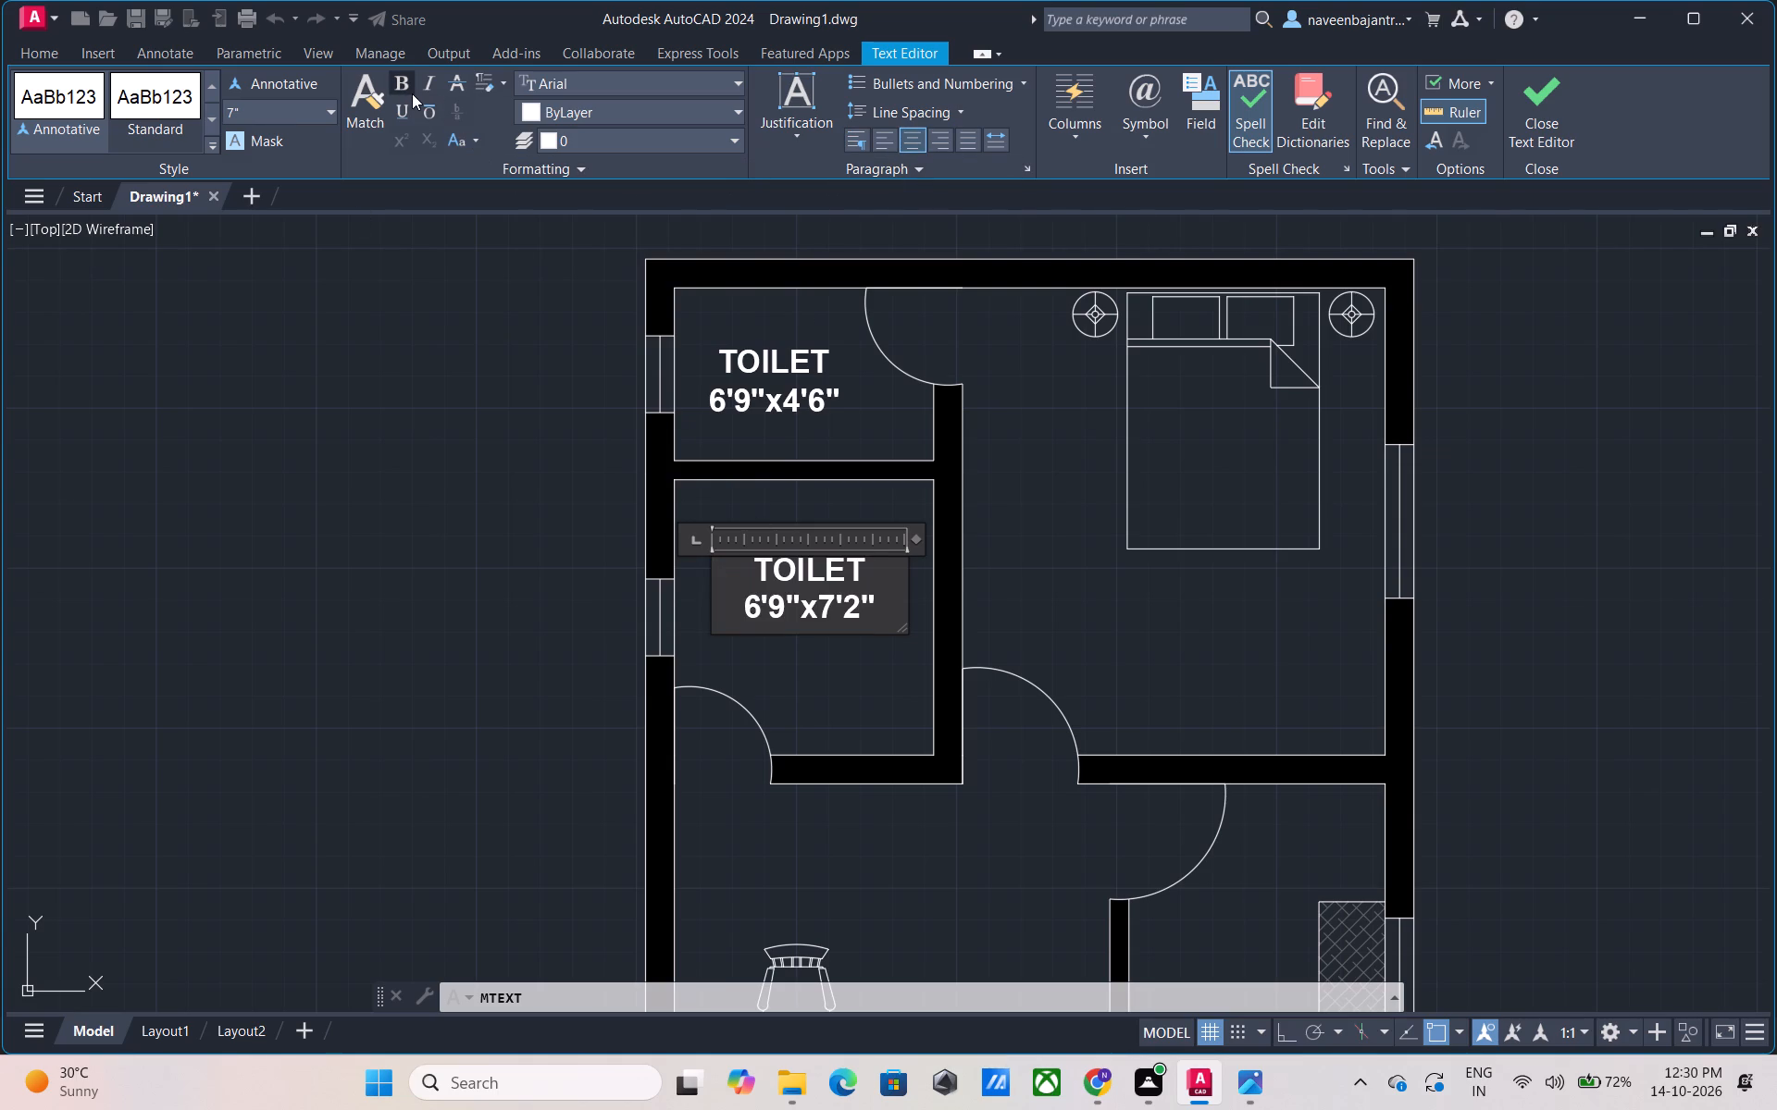
click(1528, 106)
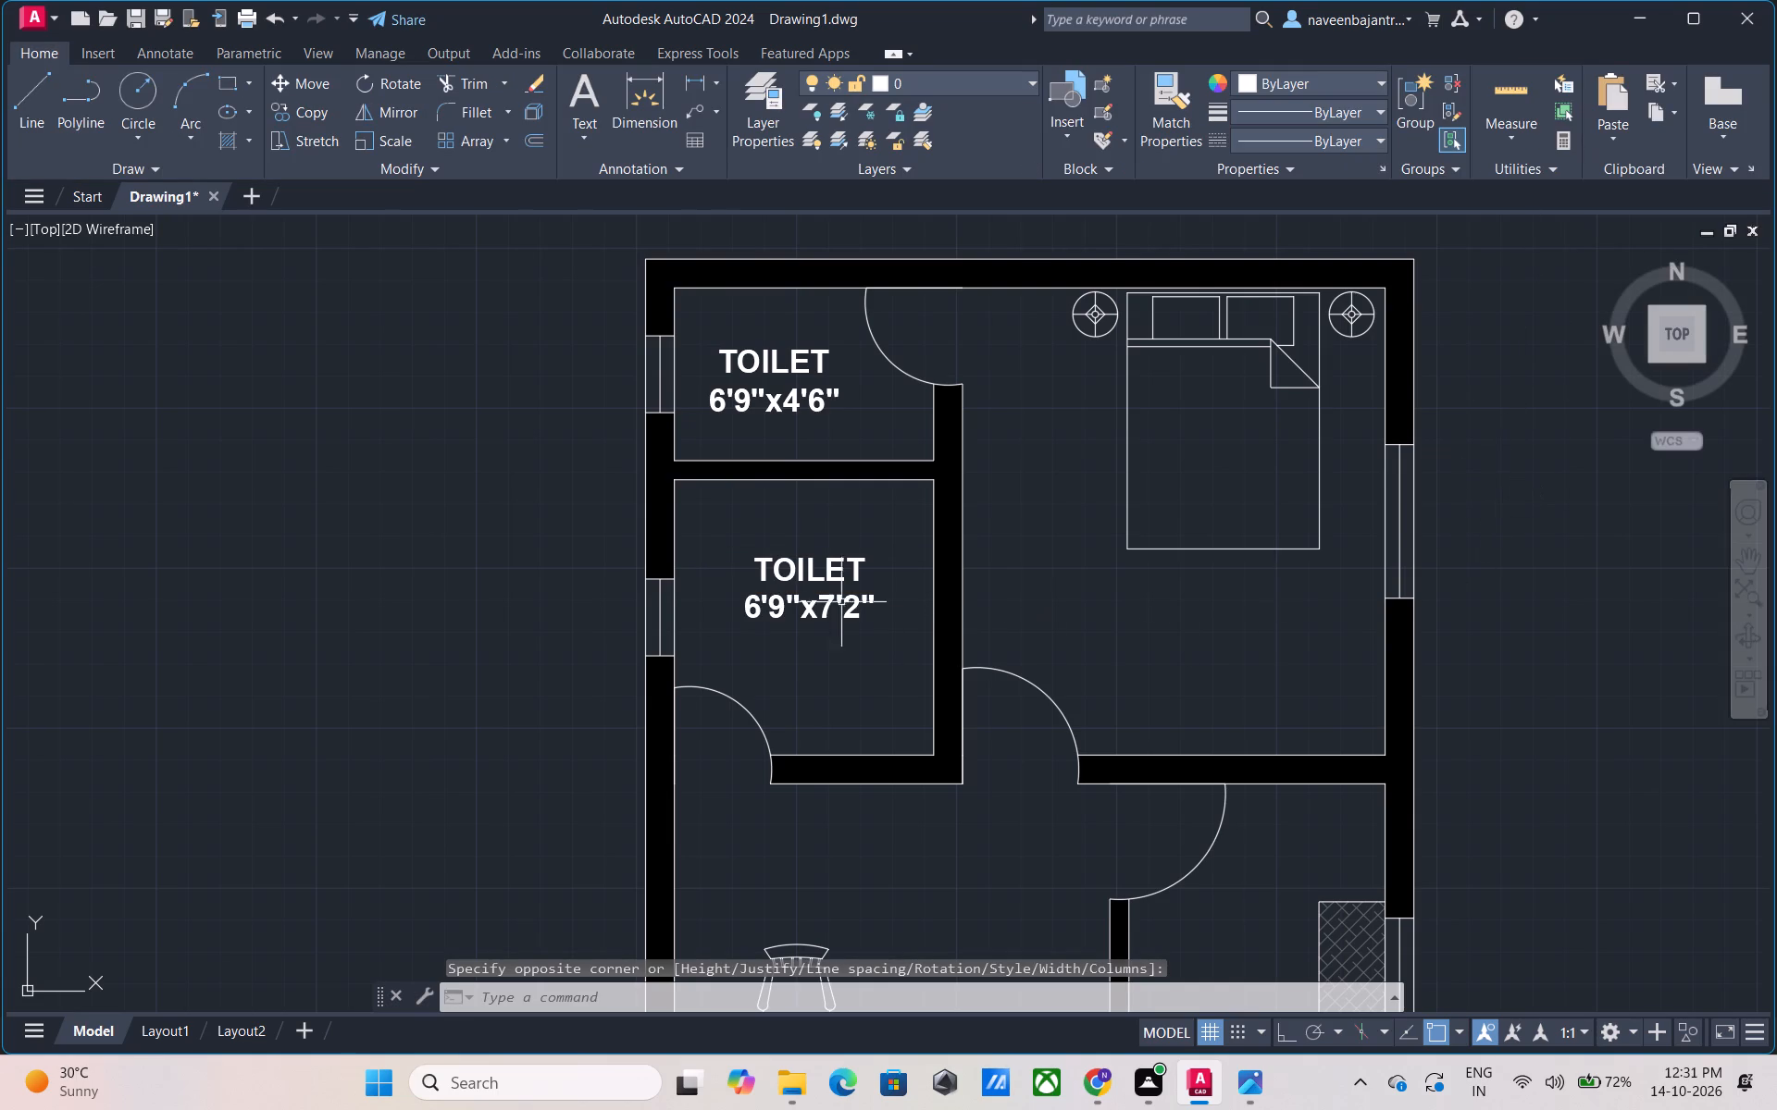
Move the 6'9"x7'2" toilet label slightly left so it sits more centrally in its room.
click(815, 577)
key(m)
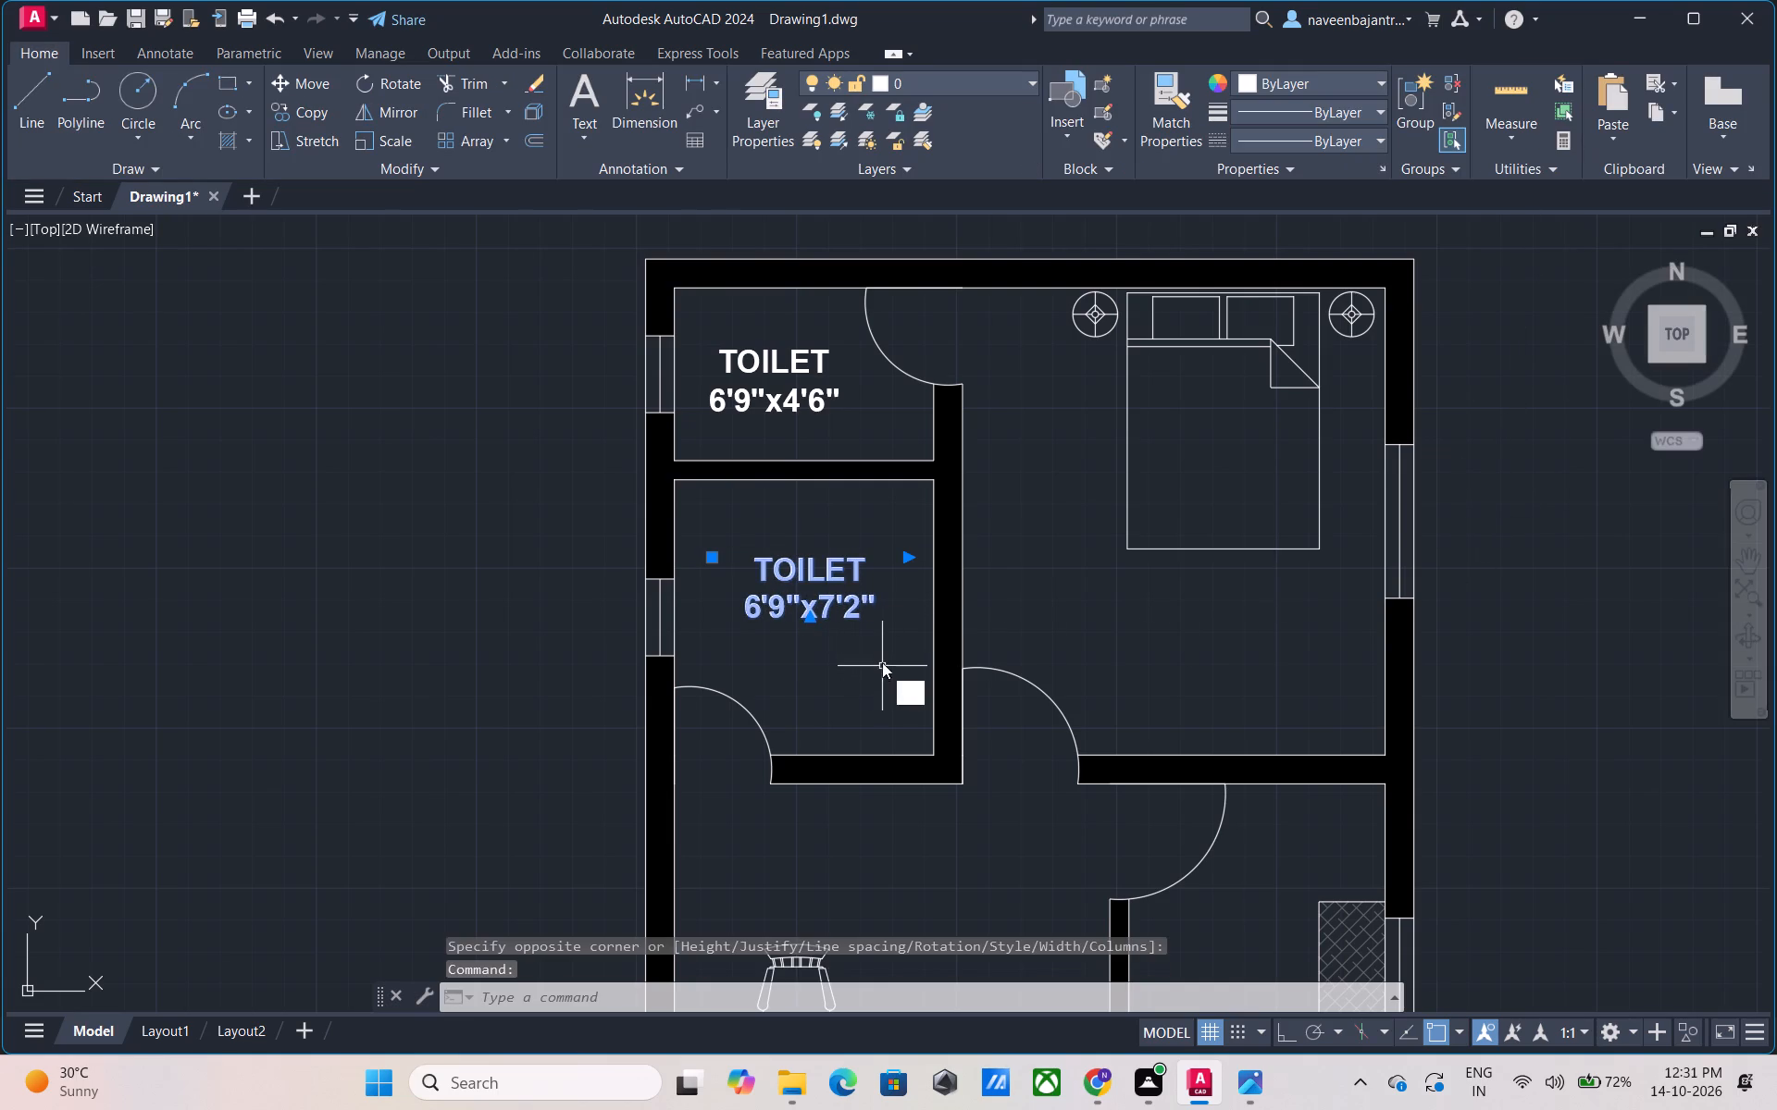
key(space)
click(810, 576)
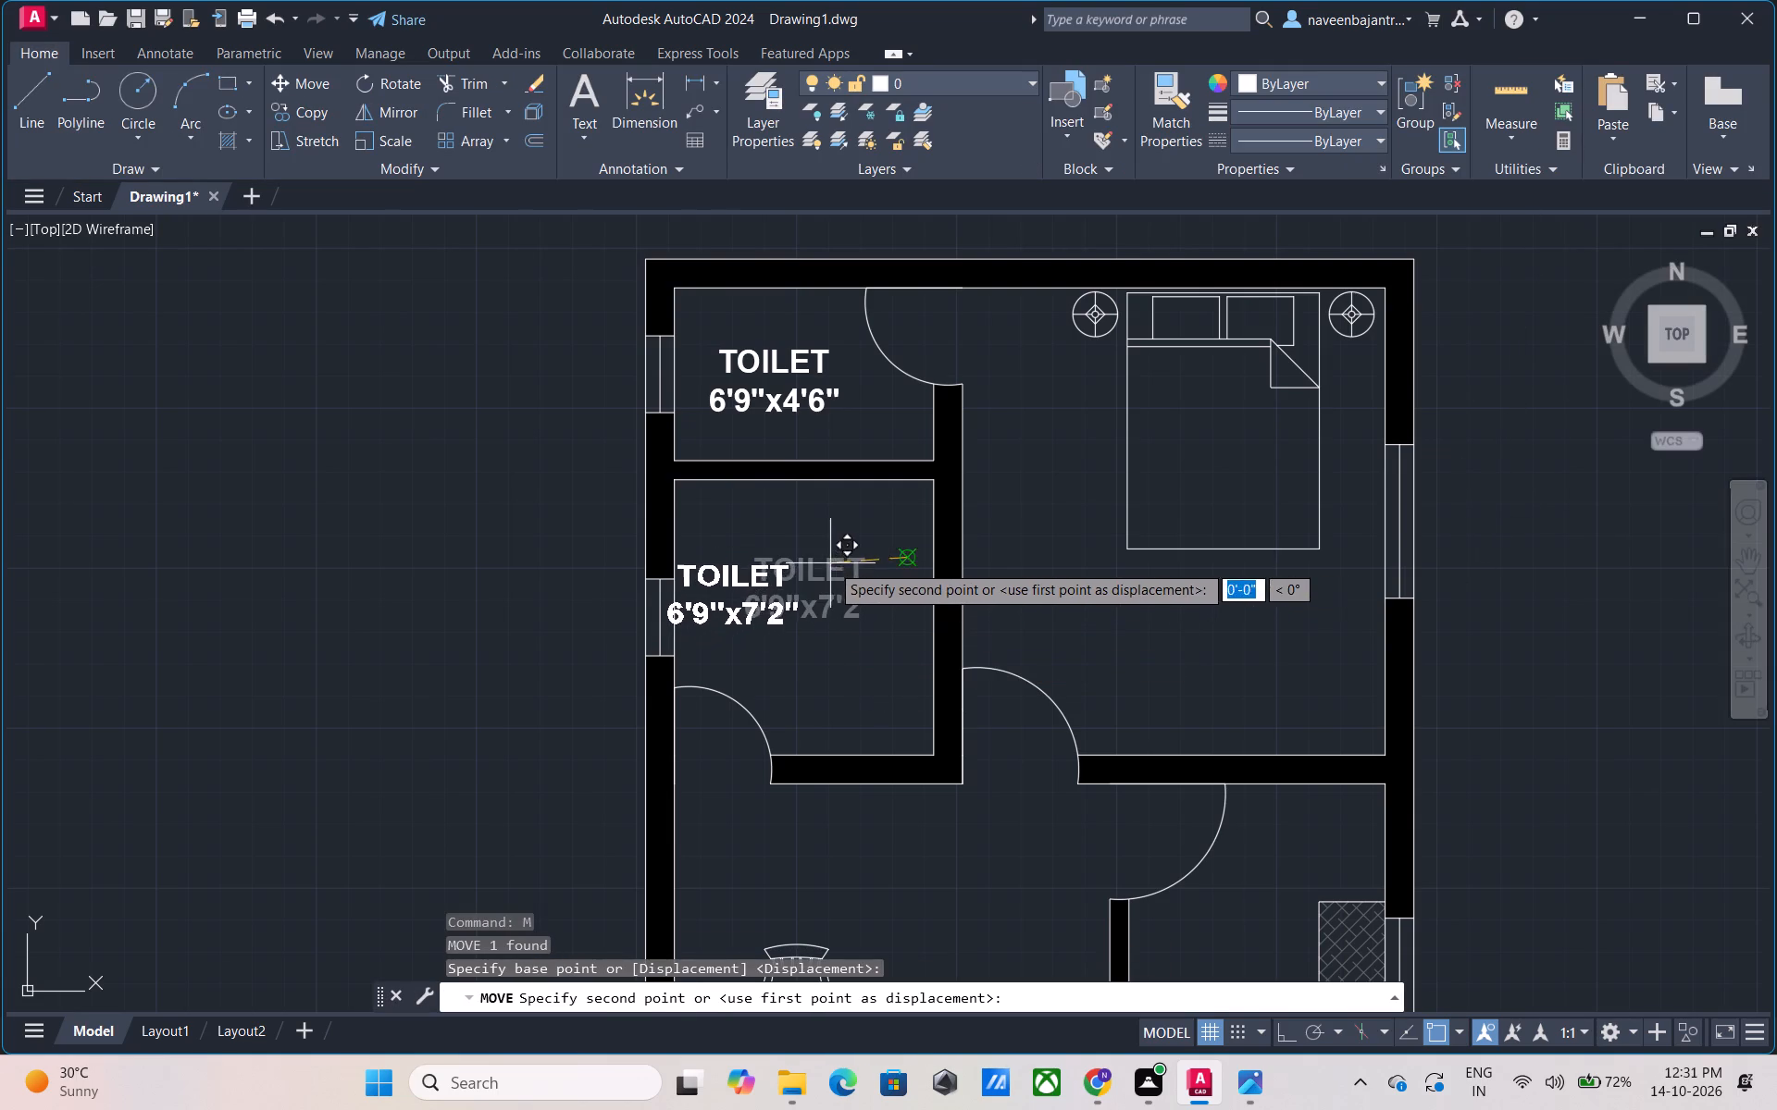
scroll(848, 559, up, 3)
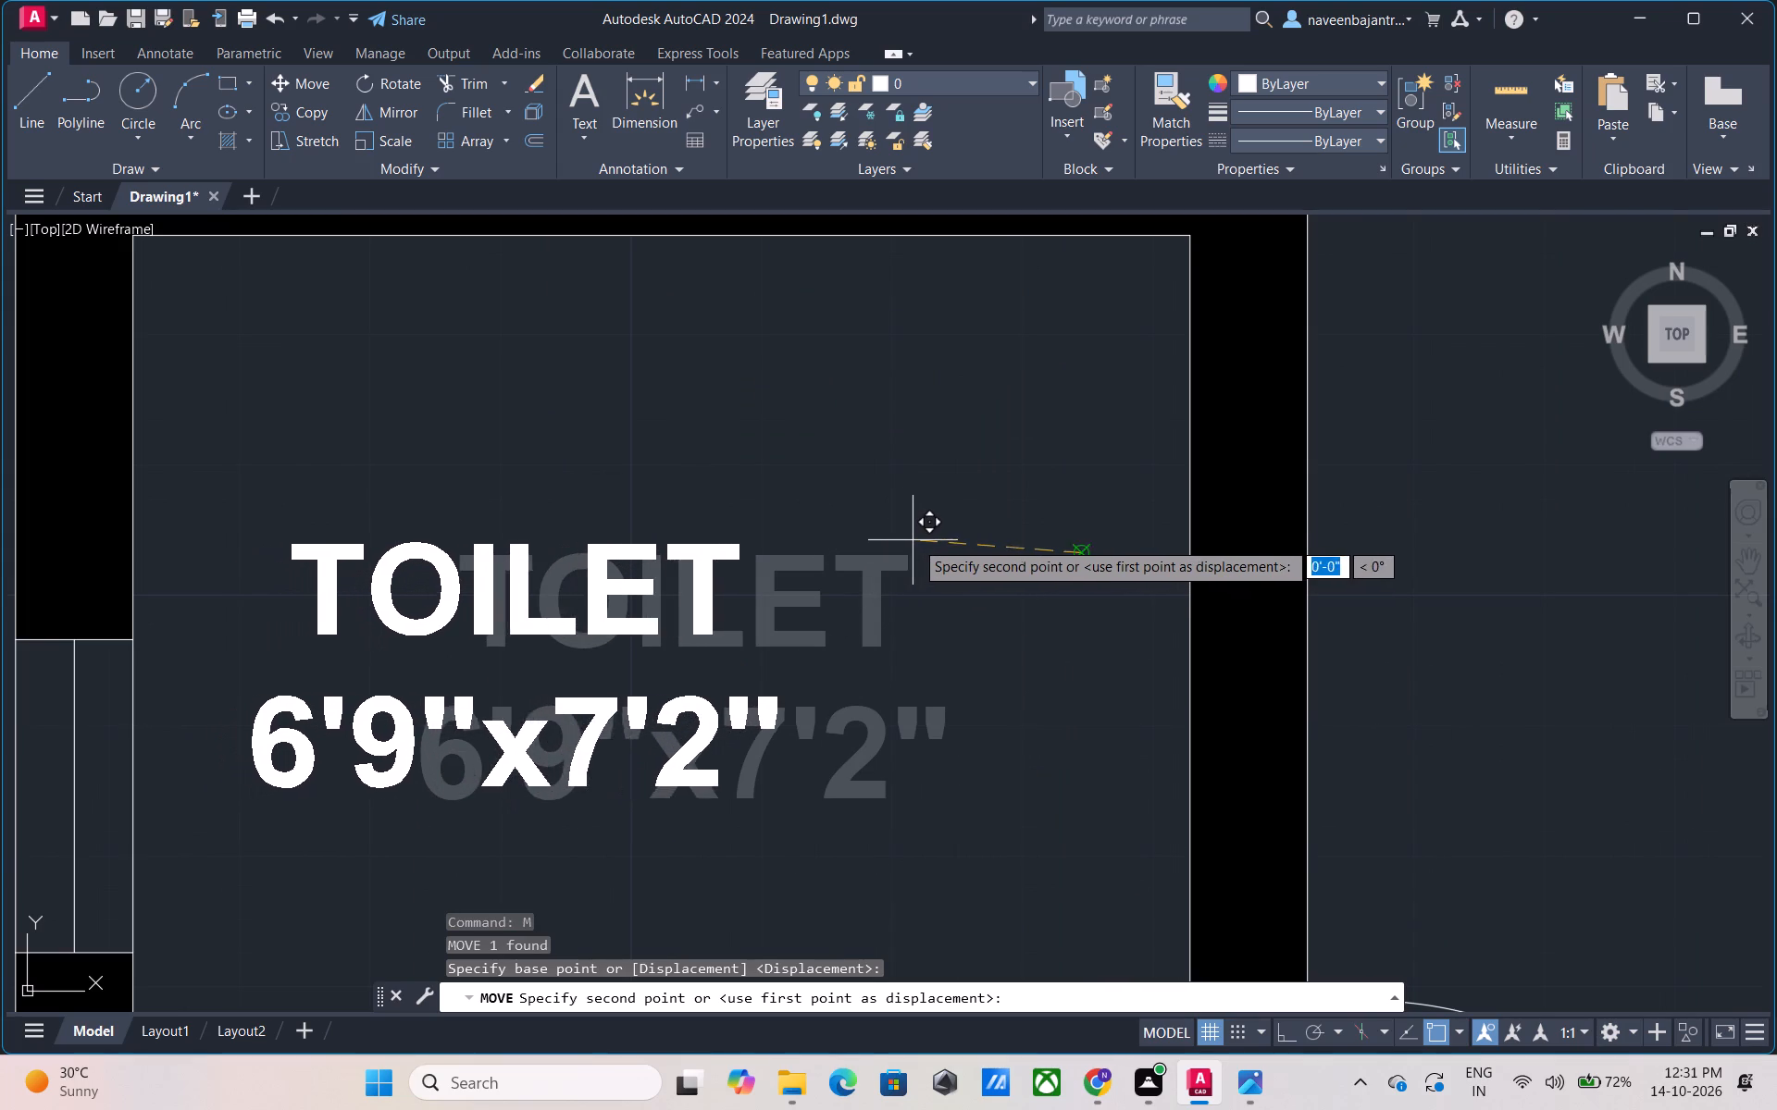
click(967, 552)
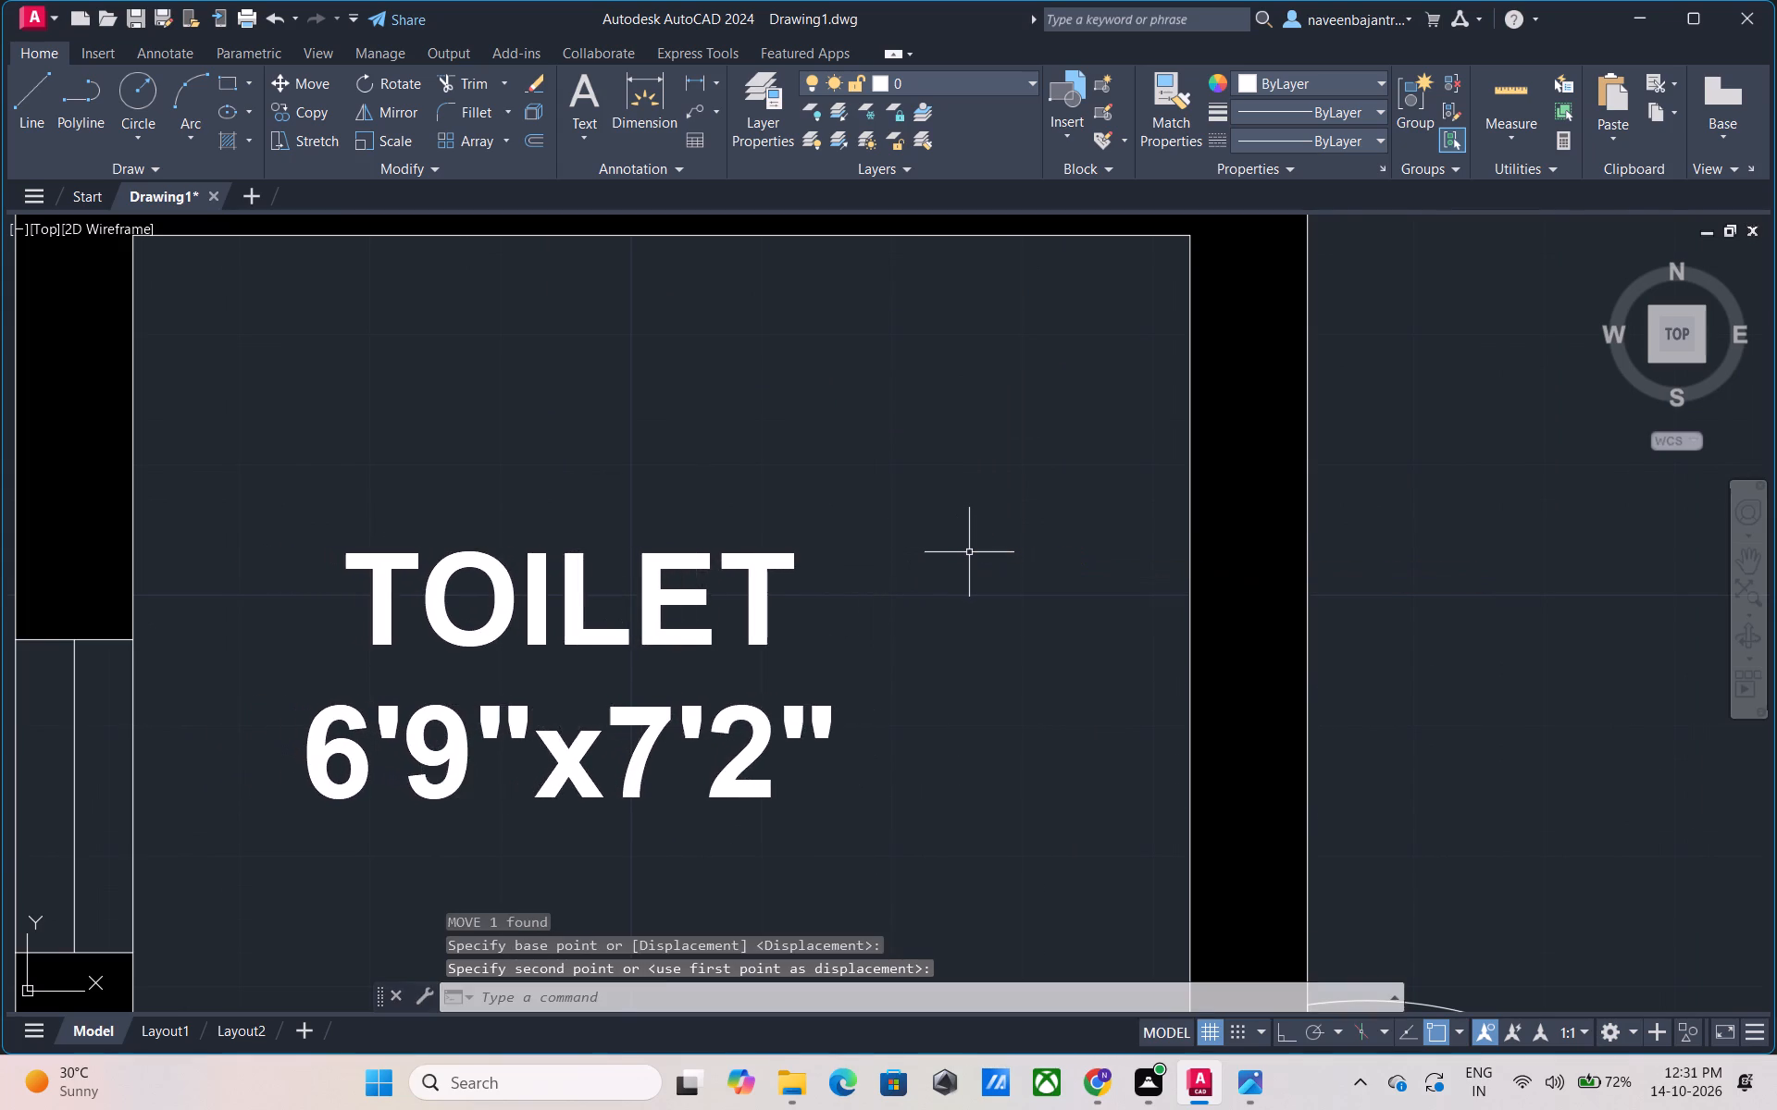
Add a multiline text label with 7" text height below the bed, reading "BED ROOM" with 11'0"x12'0" on the second line.
scroll(970, 552, down, 3)
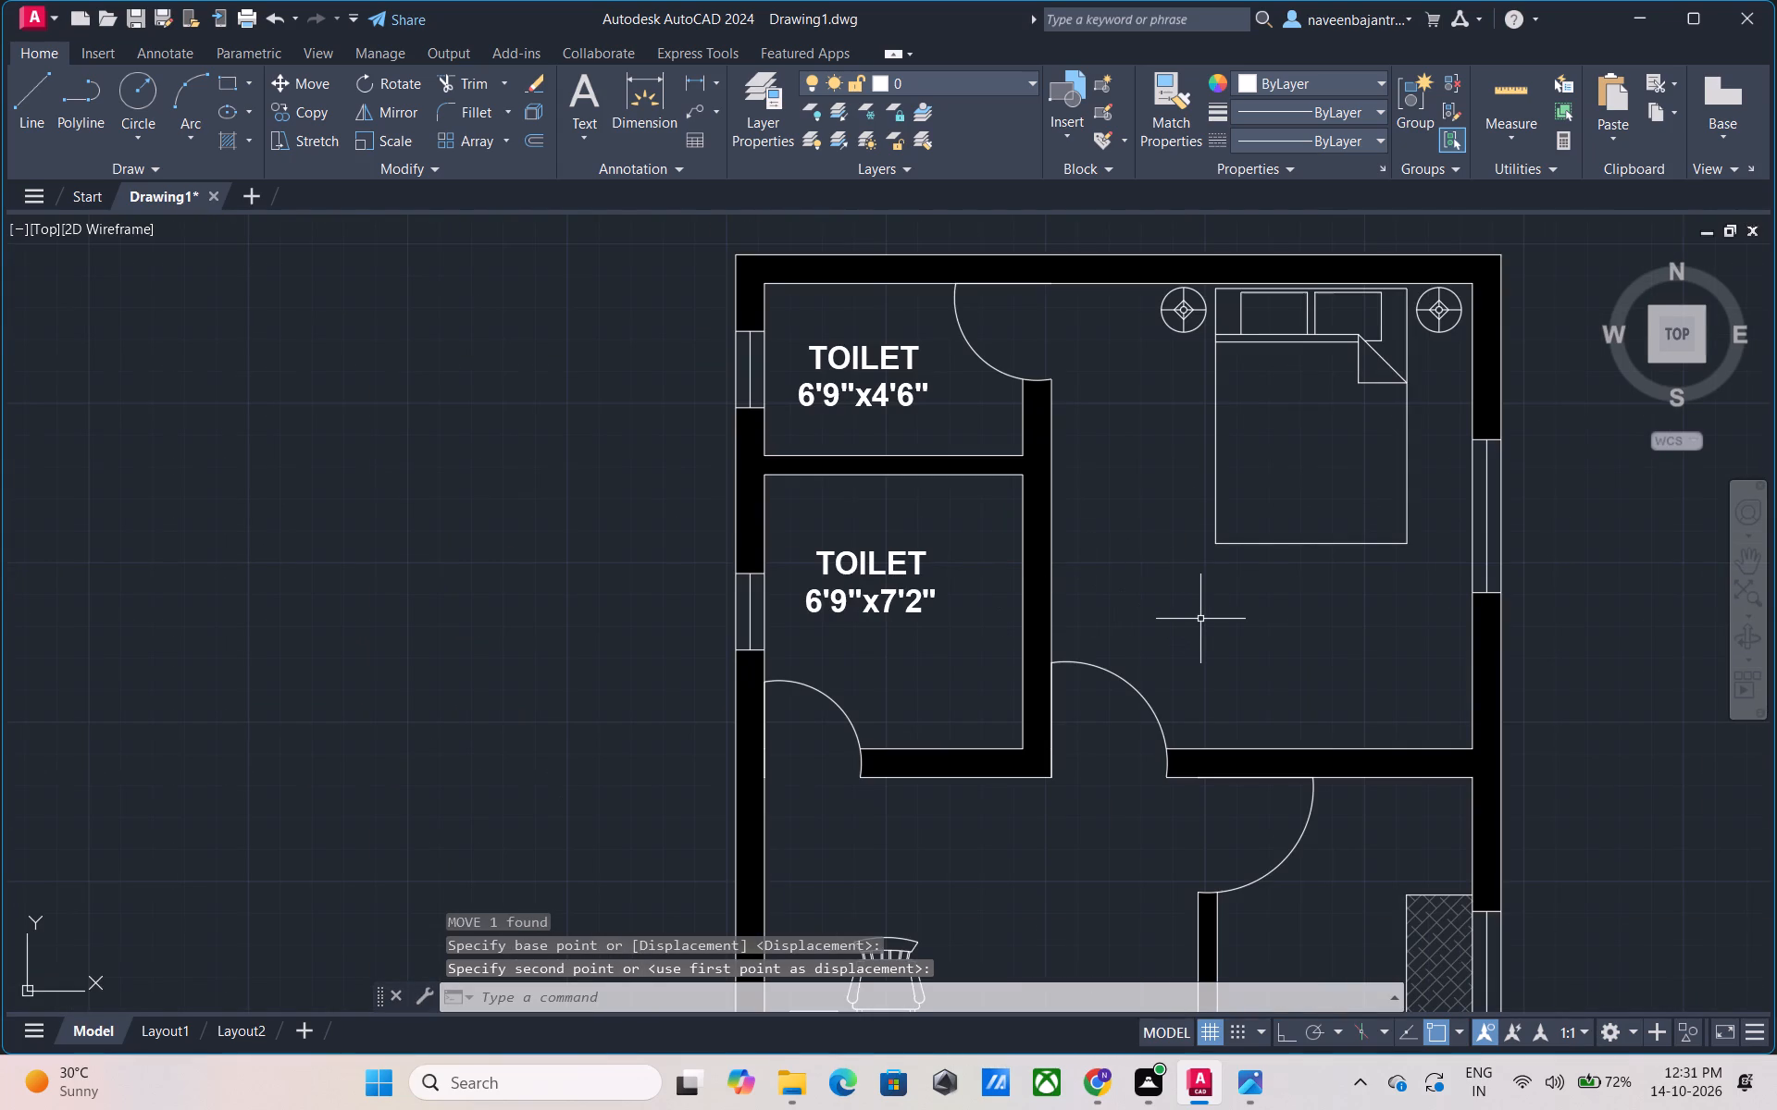
middle_click(1202, 619)
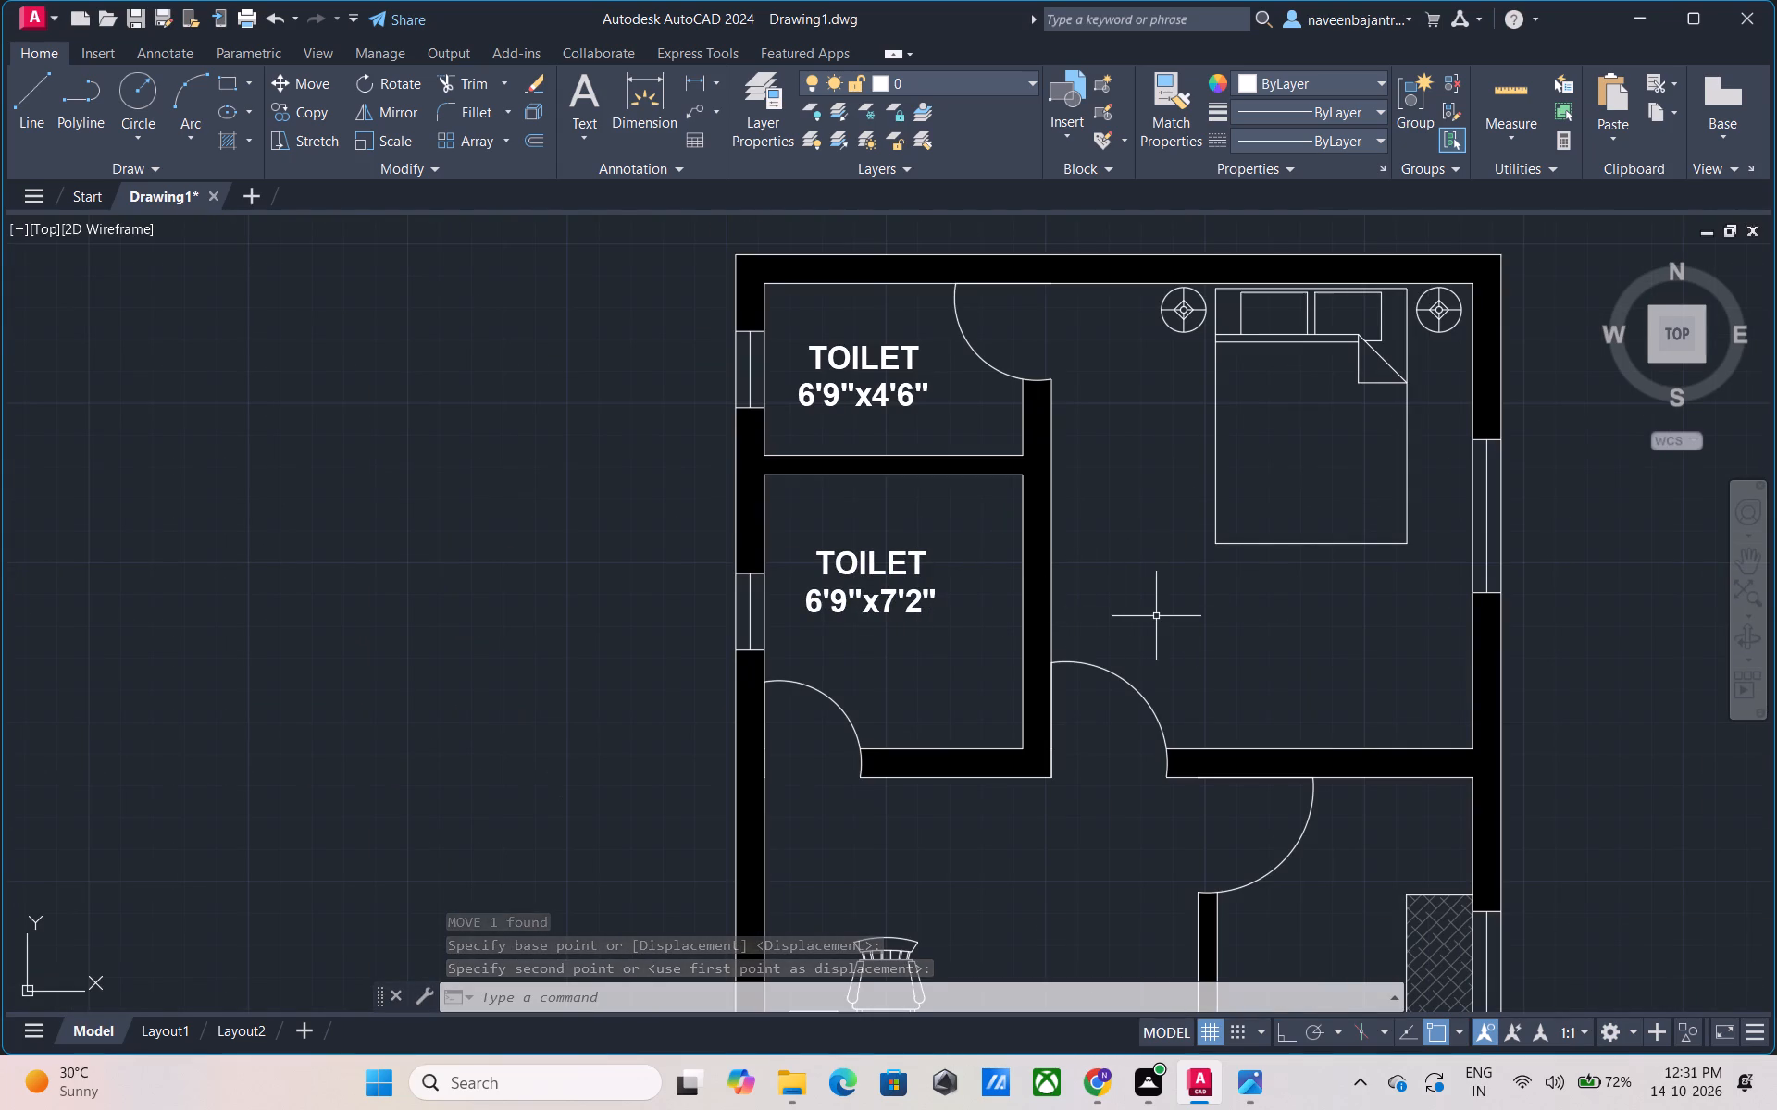
middle_drag(1156, 616, 813, 552)
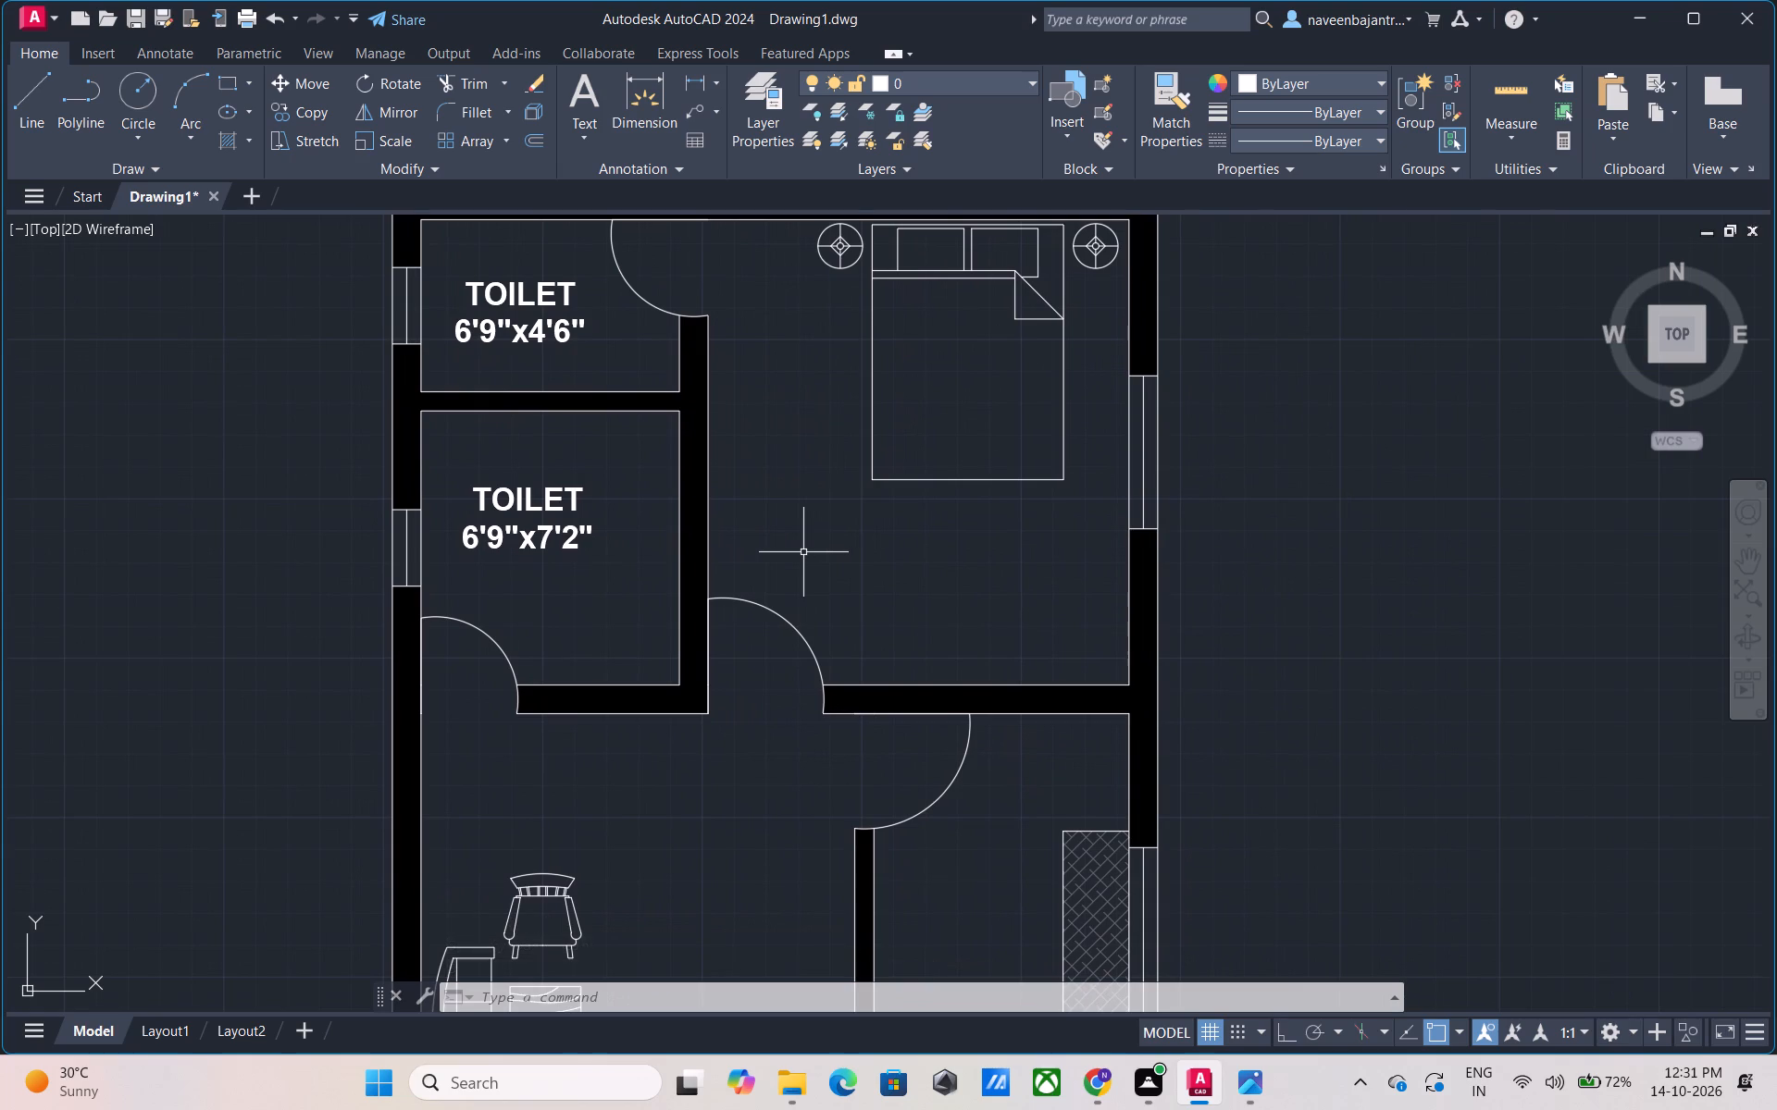
key(Escape)
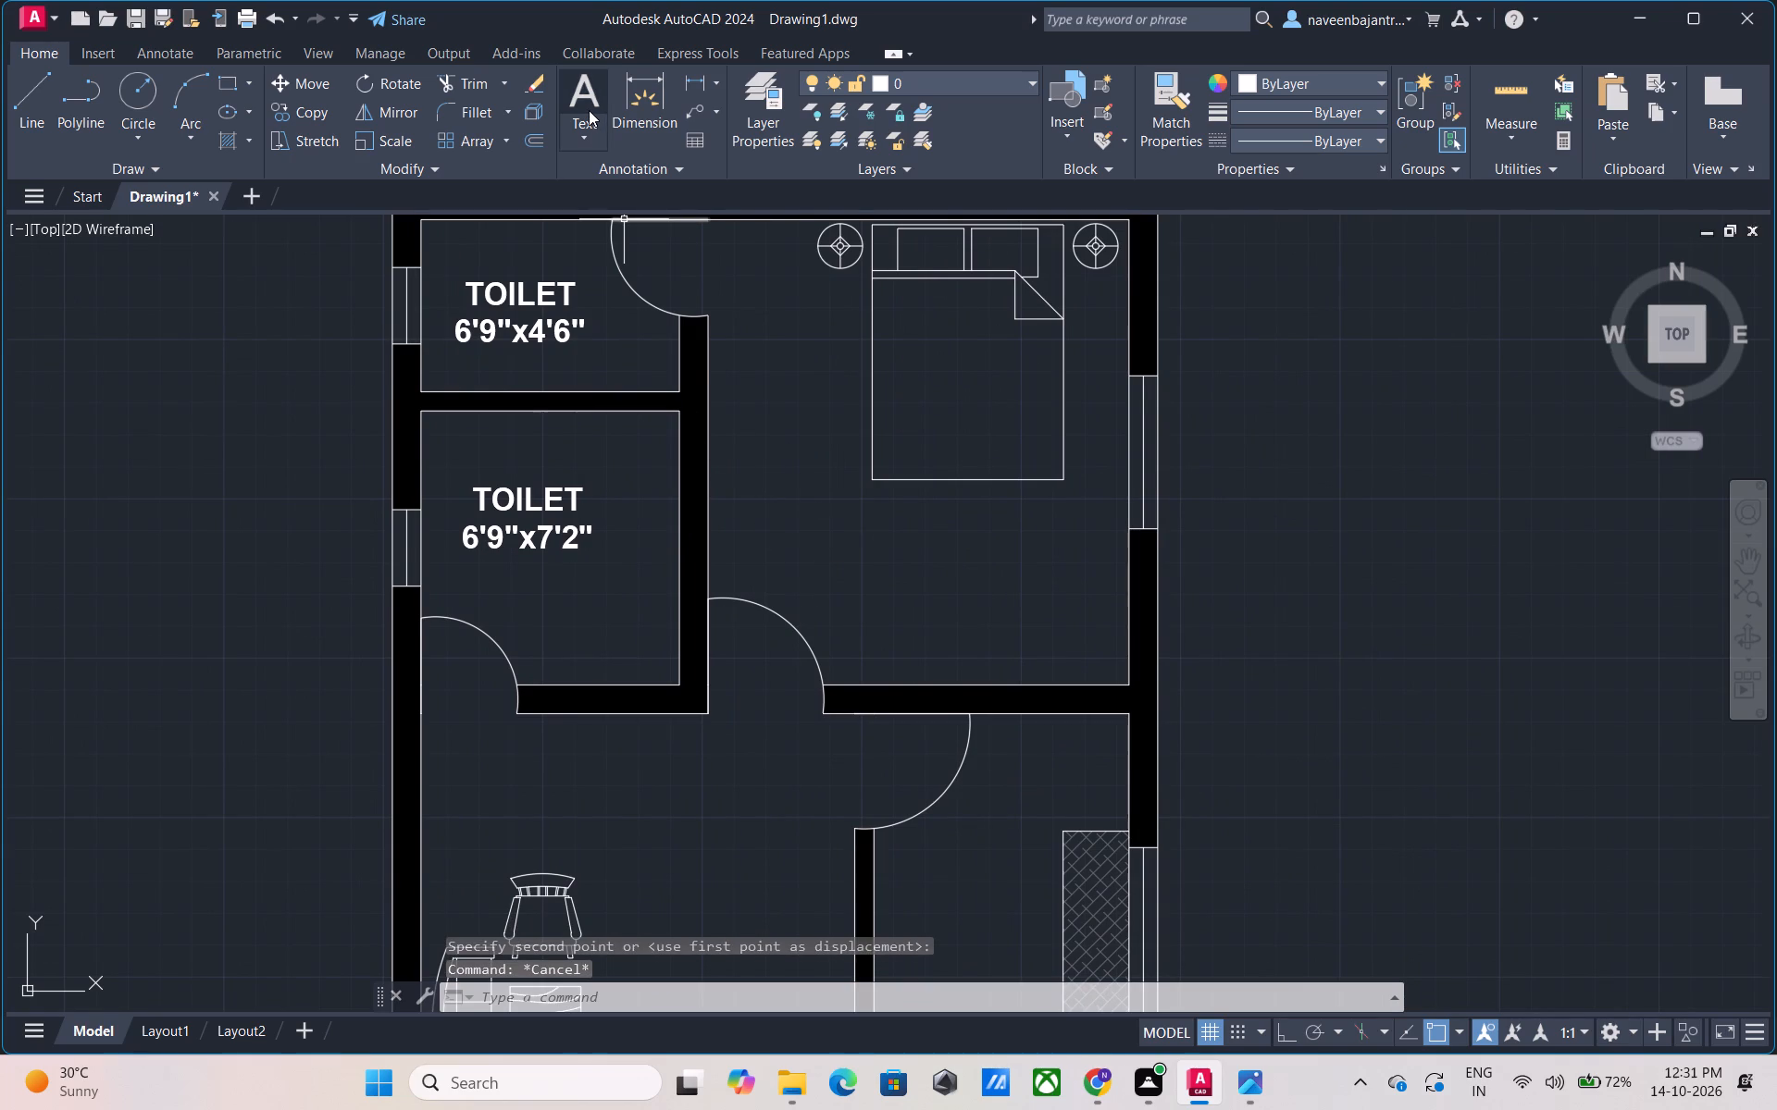
click(589, 110)
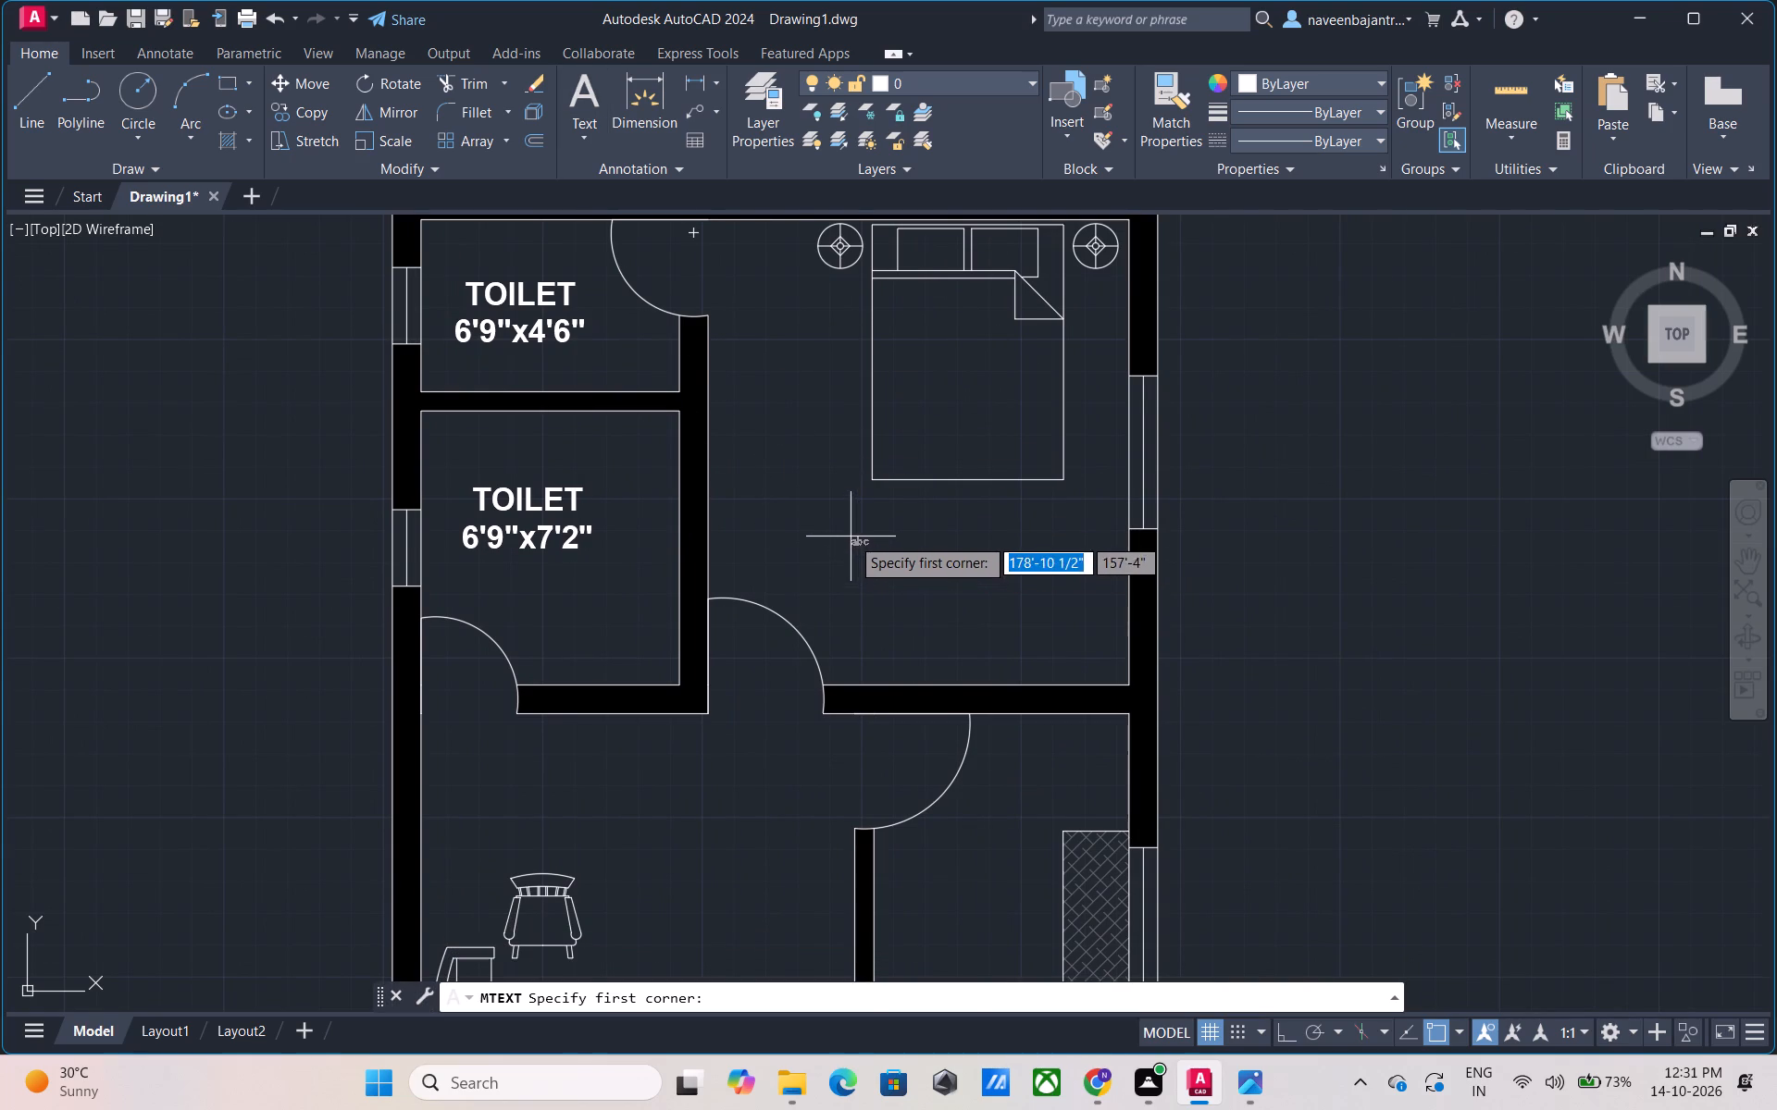
click(851, 536)
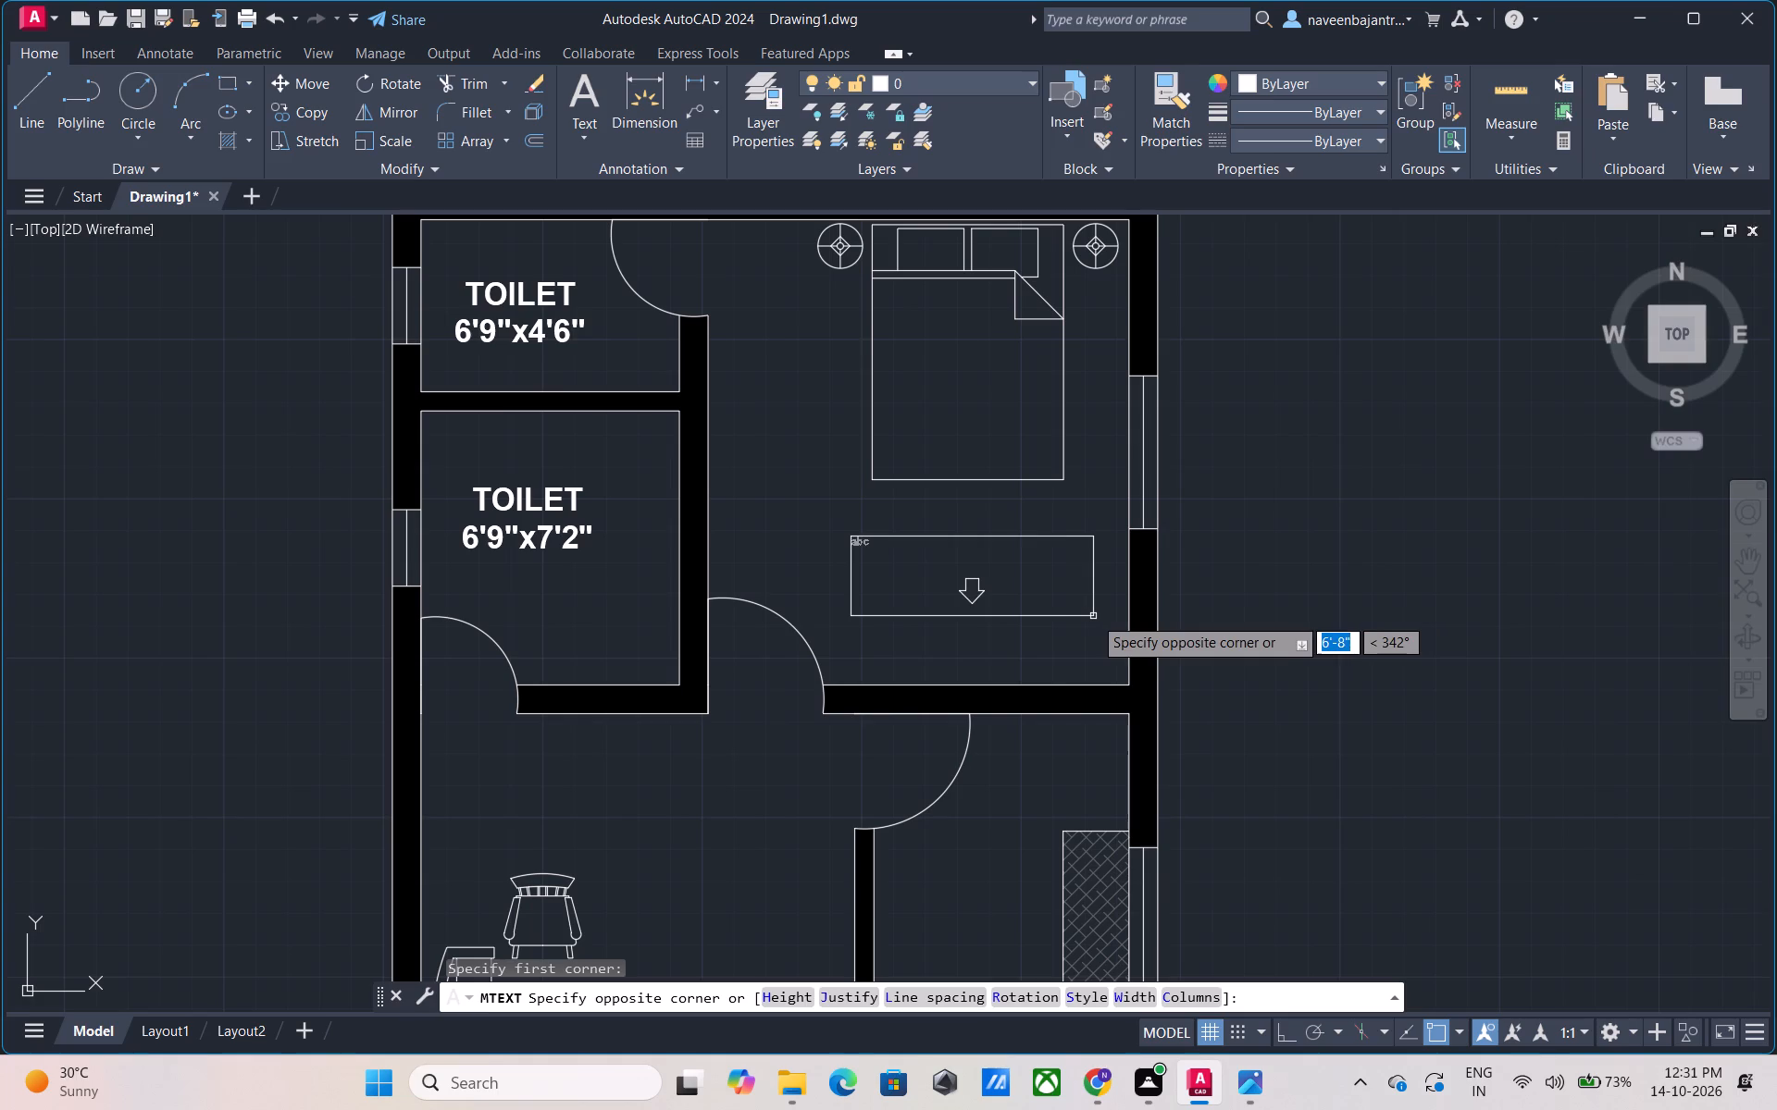
click(1093, 616)
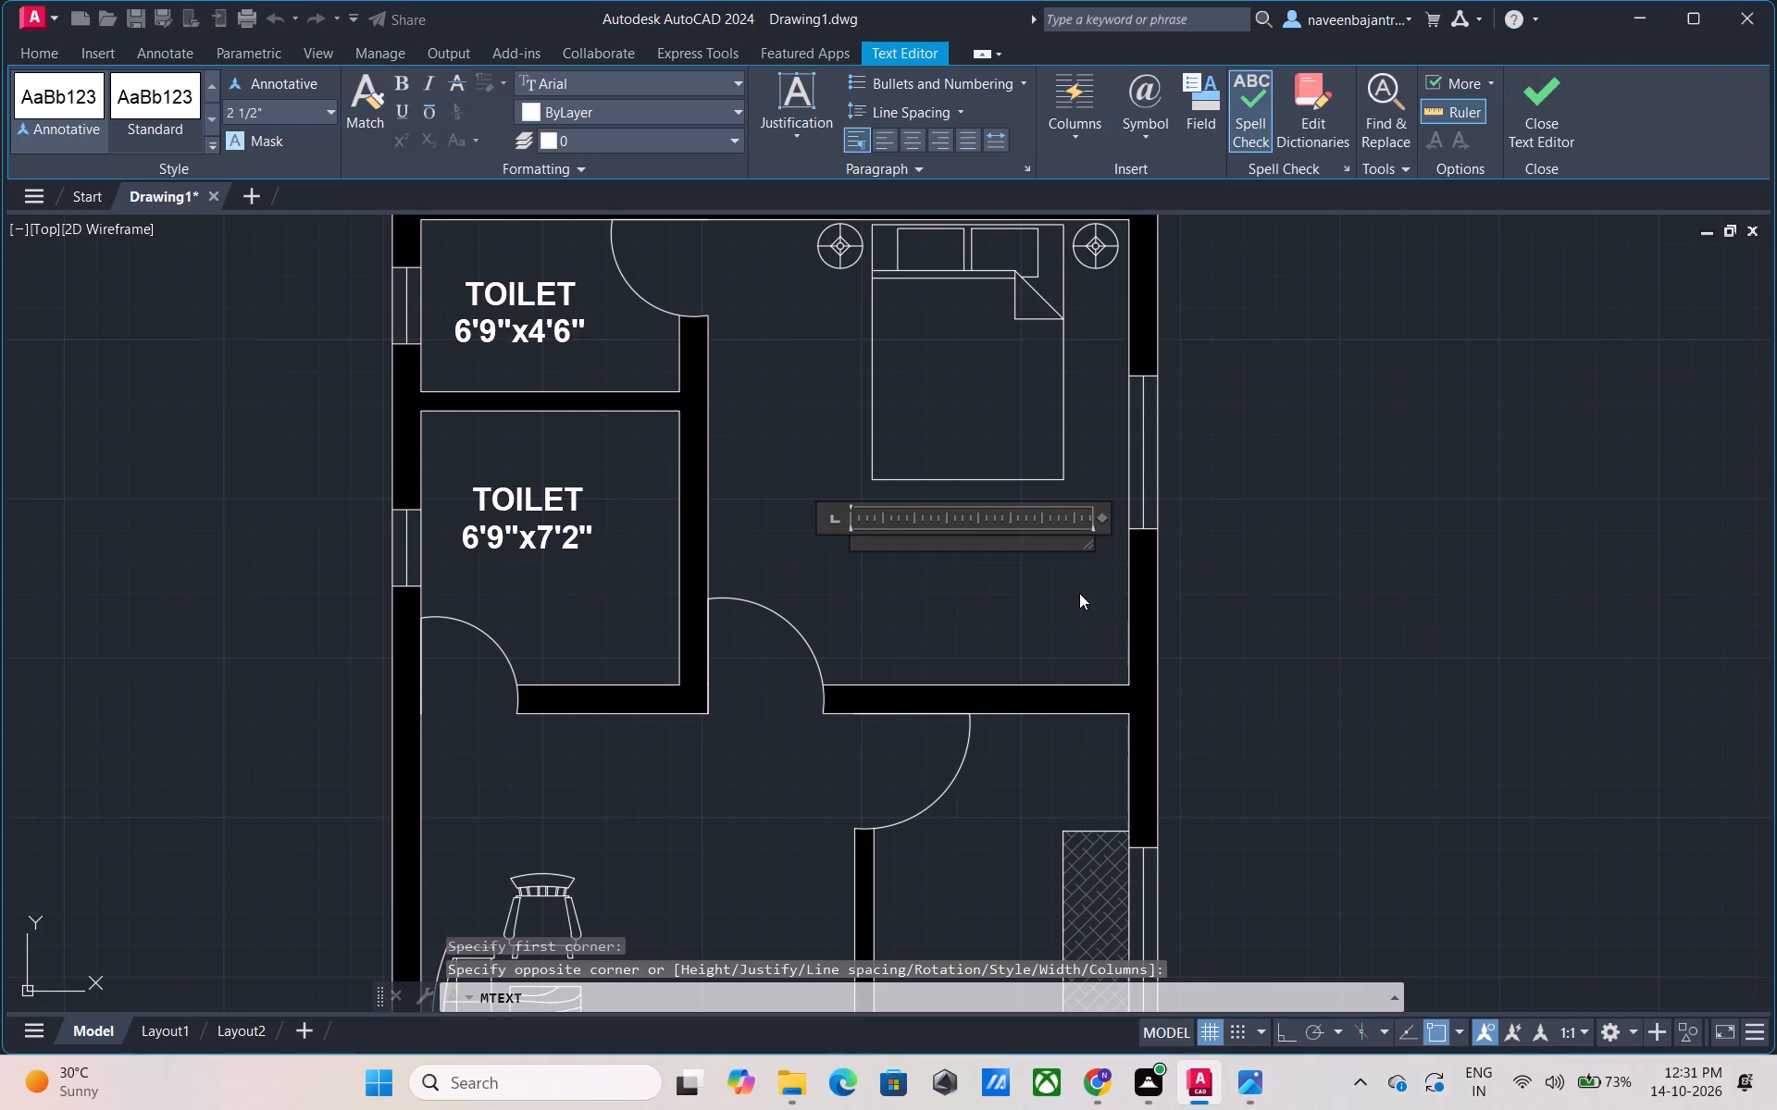
click(275, 112)
key(7)
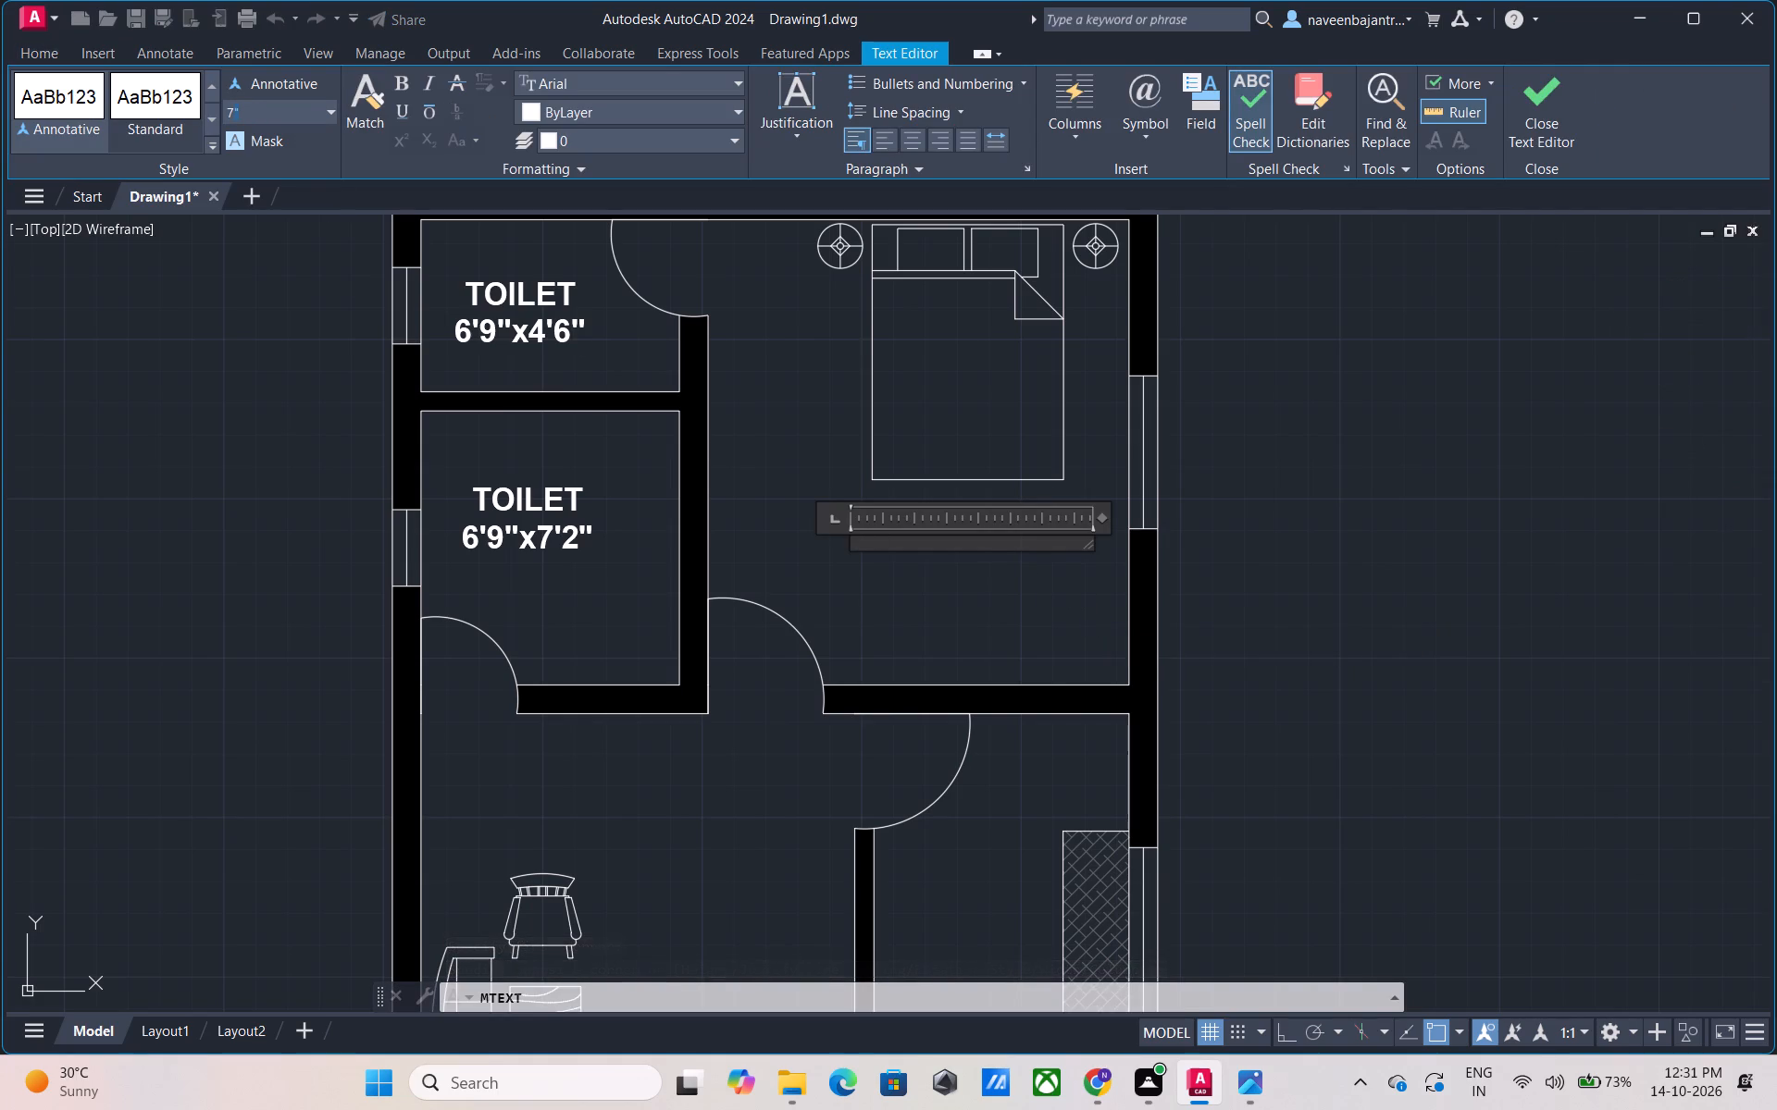
key(shift+quotedbl)
key(Return)
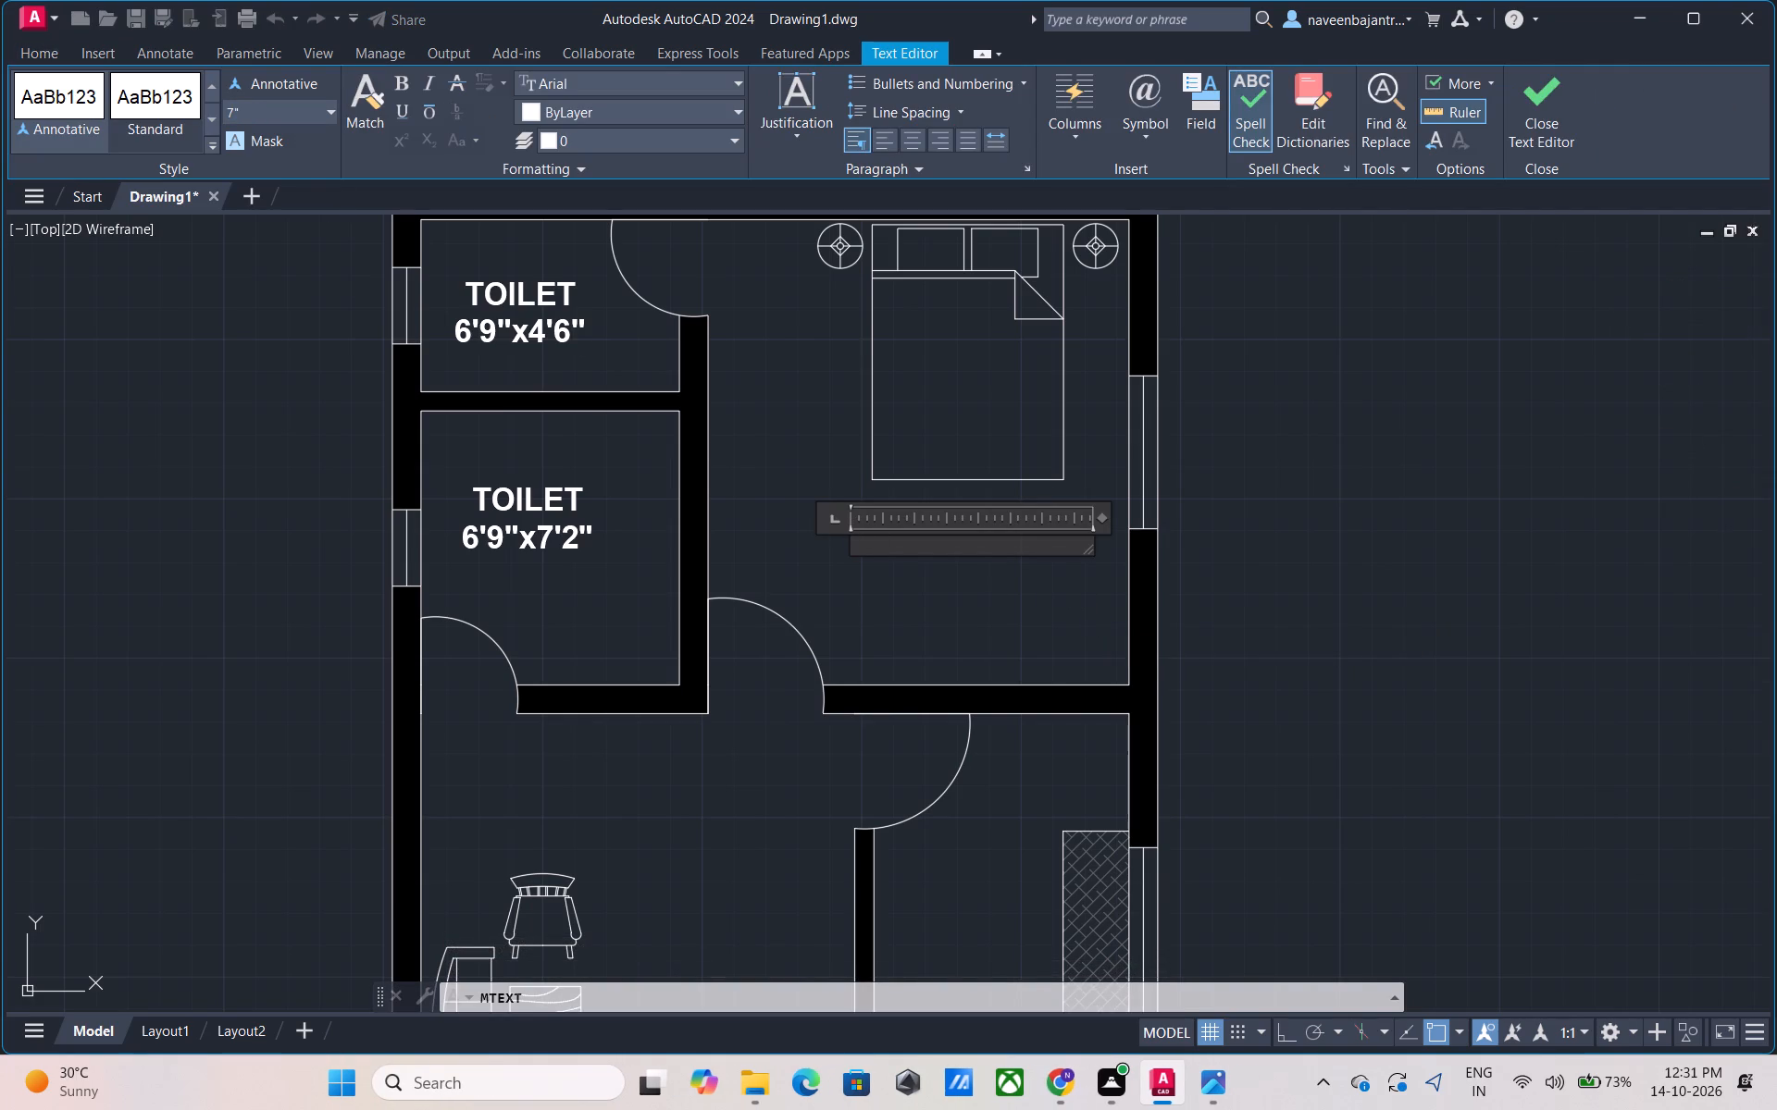
text(BED ROOM)
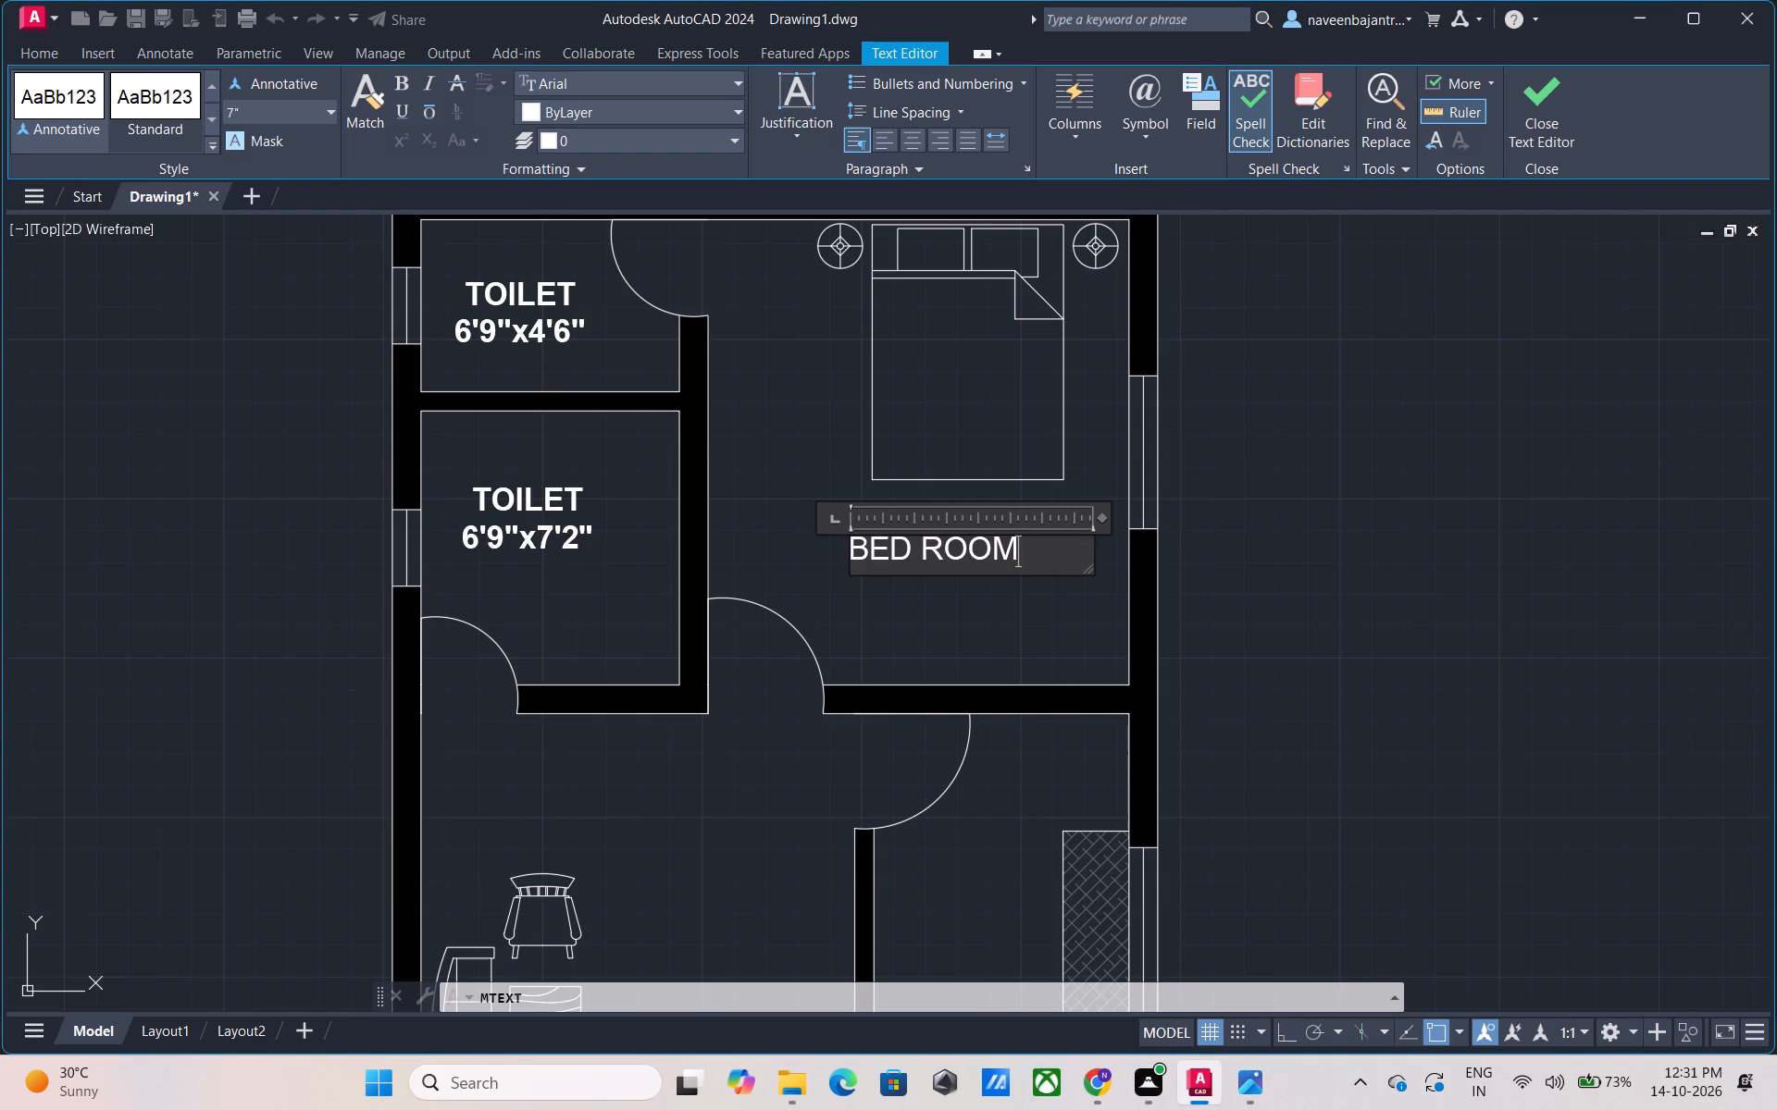
key(Return)
text(11'0)
key(shift+quotedbl)
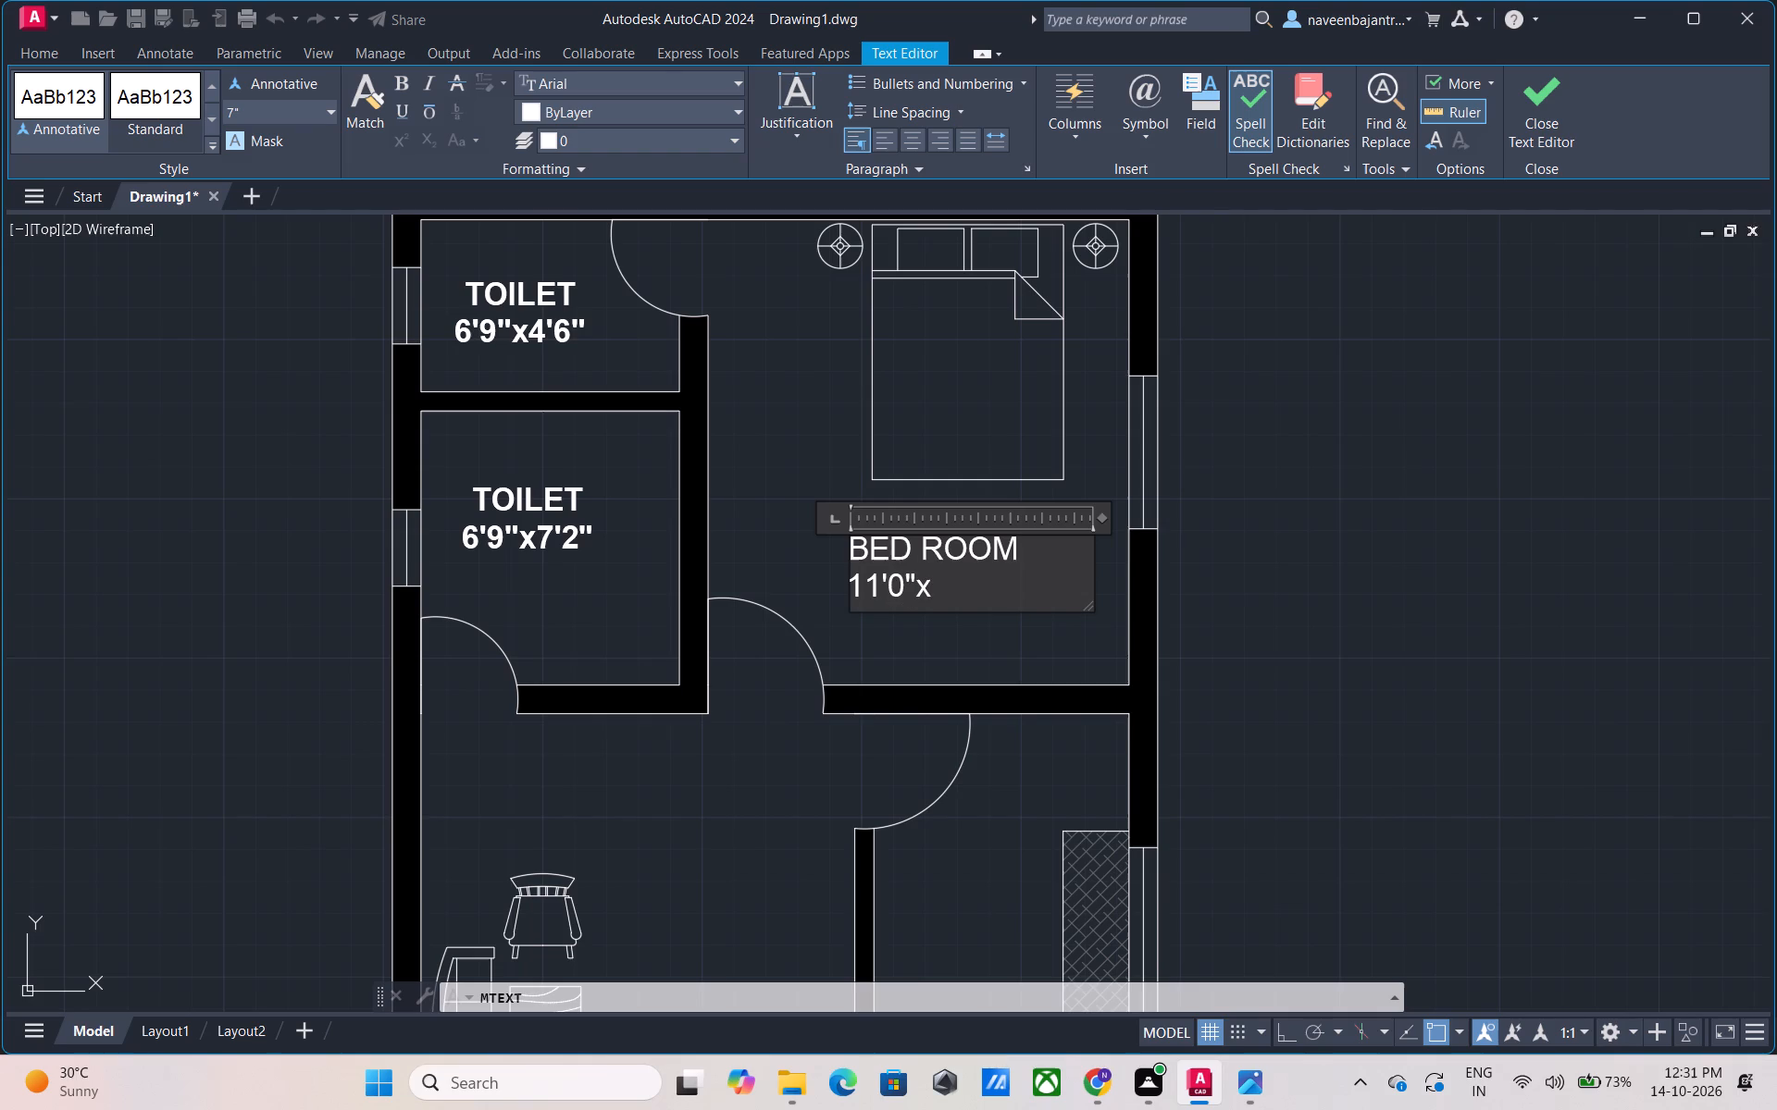
text(12'0)
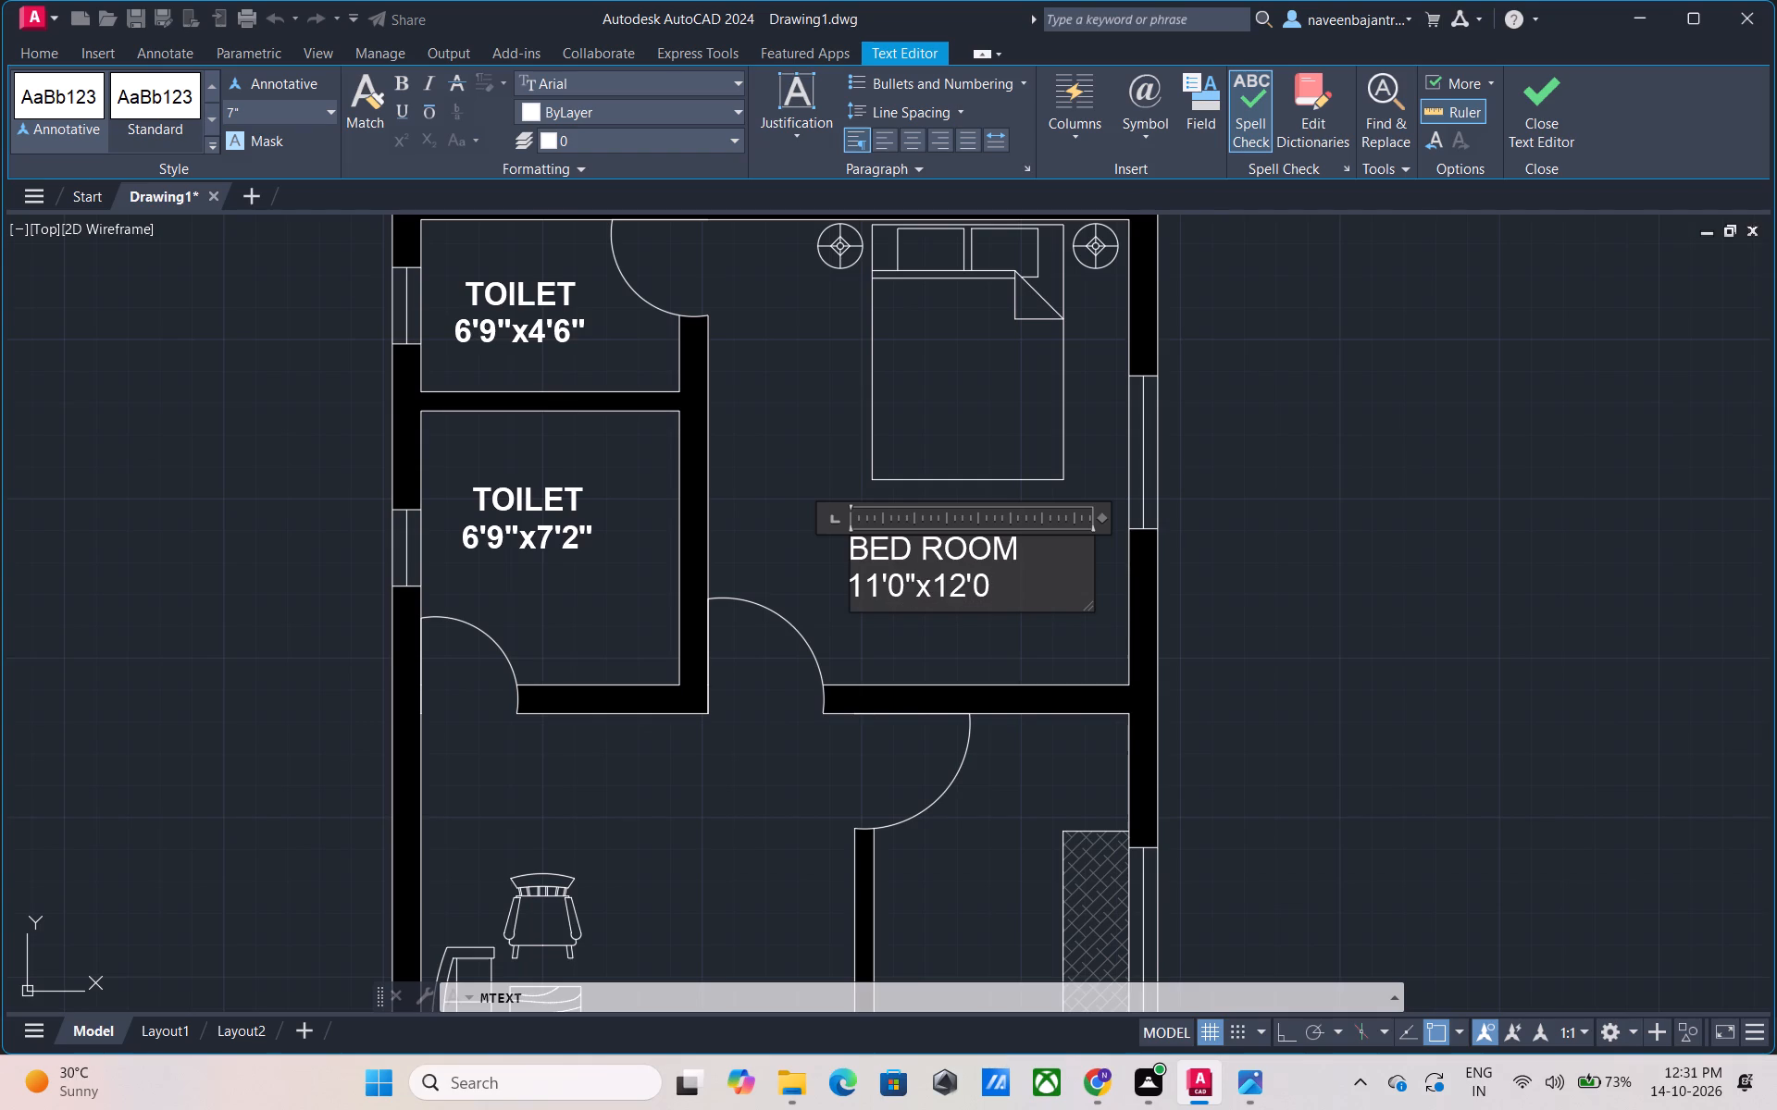
key(shift+quotedbl)
Center and bold both lines of the bedroom label and finish editing it.
drag(1004, 586, 851, 570)
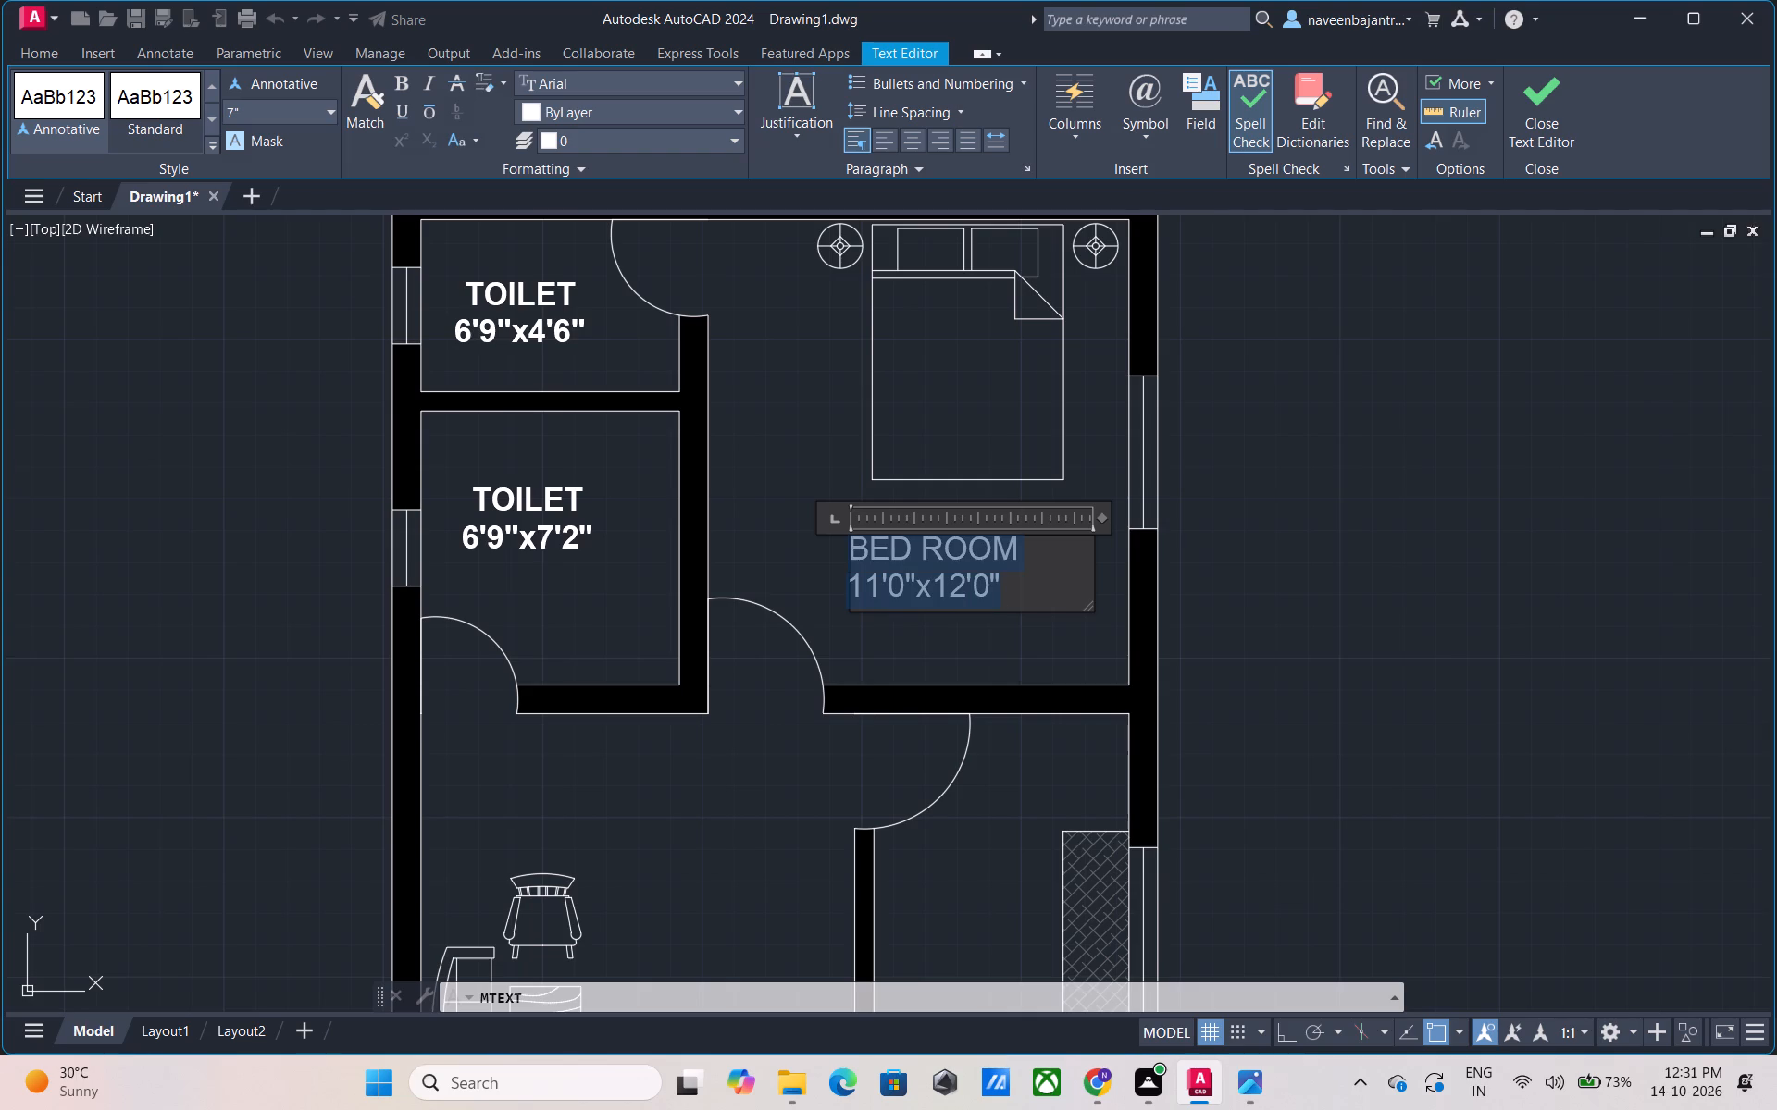
drag(851, 570, 845, 555)
click(919, 143)
click(405, 80)
click(1539, 129)
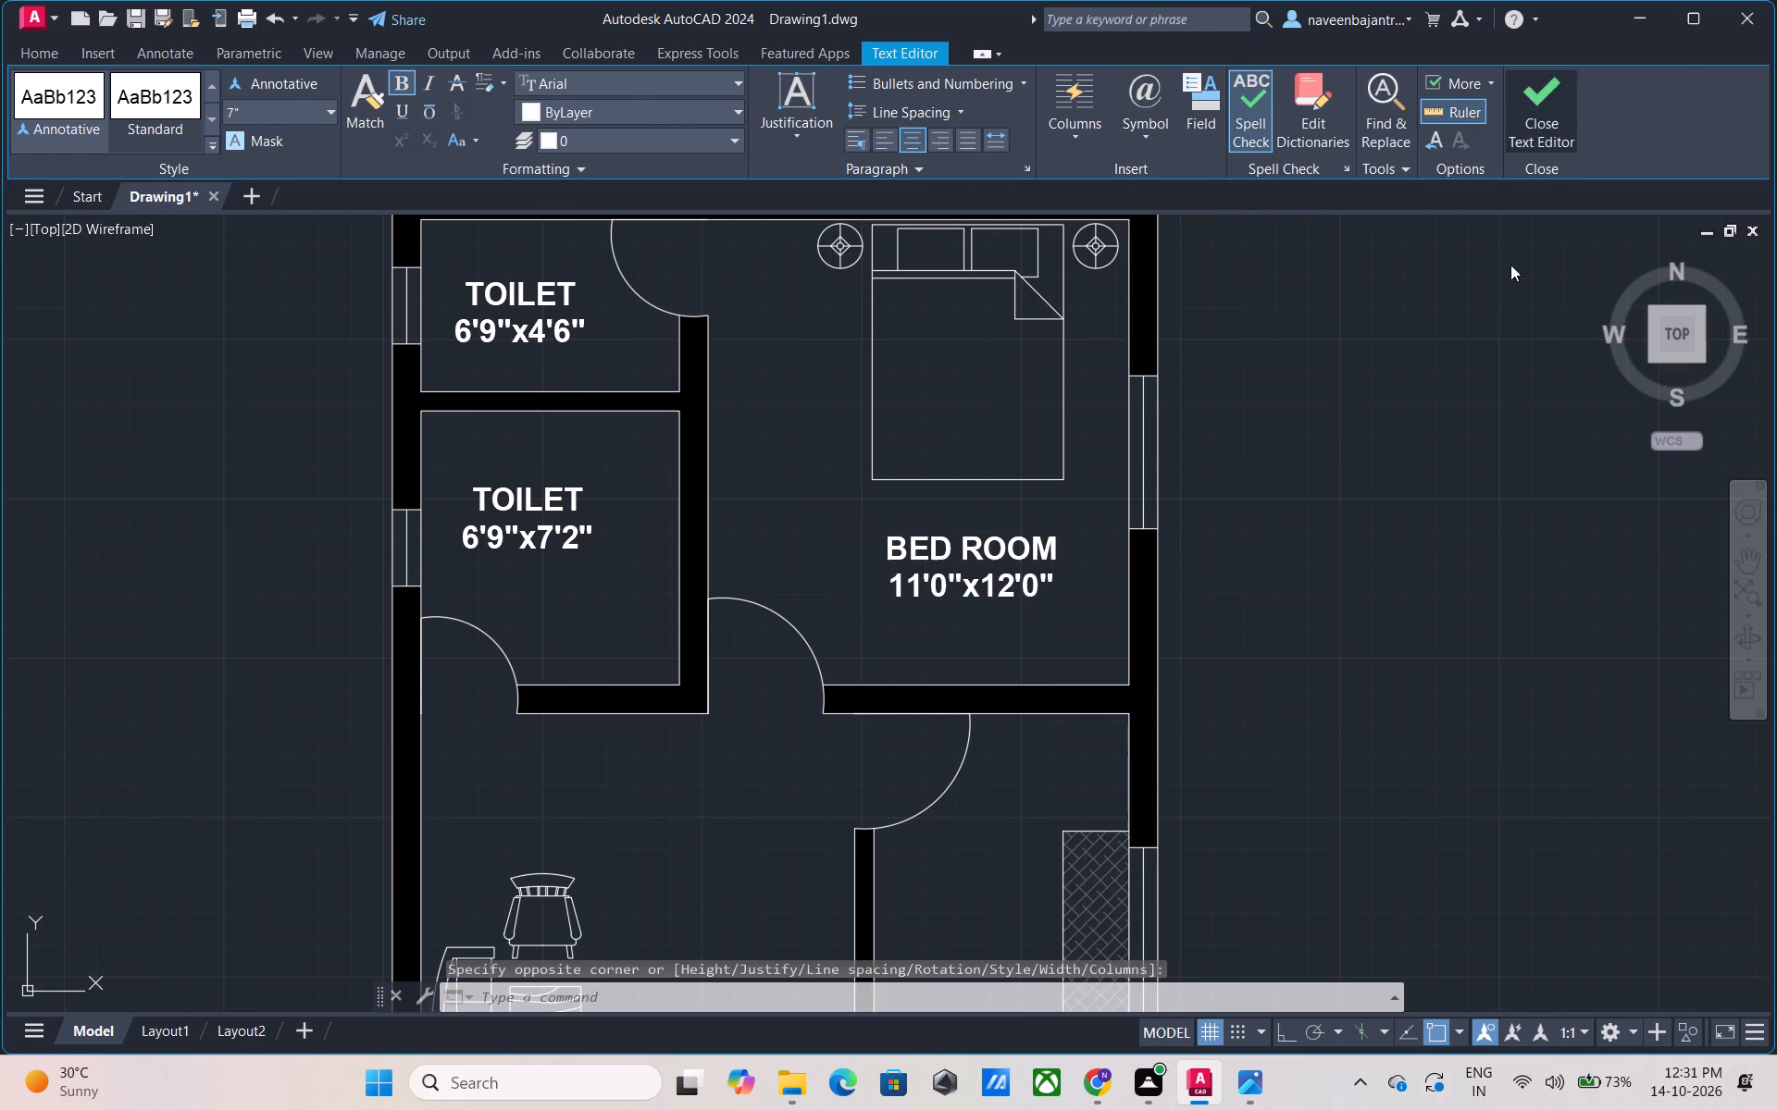
Add a multiline text label with 7" text height in the kitchen's open floor area, reading "KITCHEN" with 6'8"x12'0" on the second line.
scroll(1424, 659, down, 1)
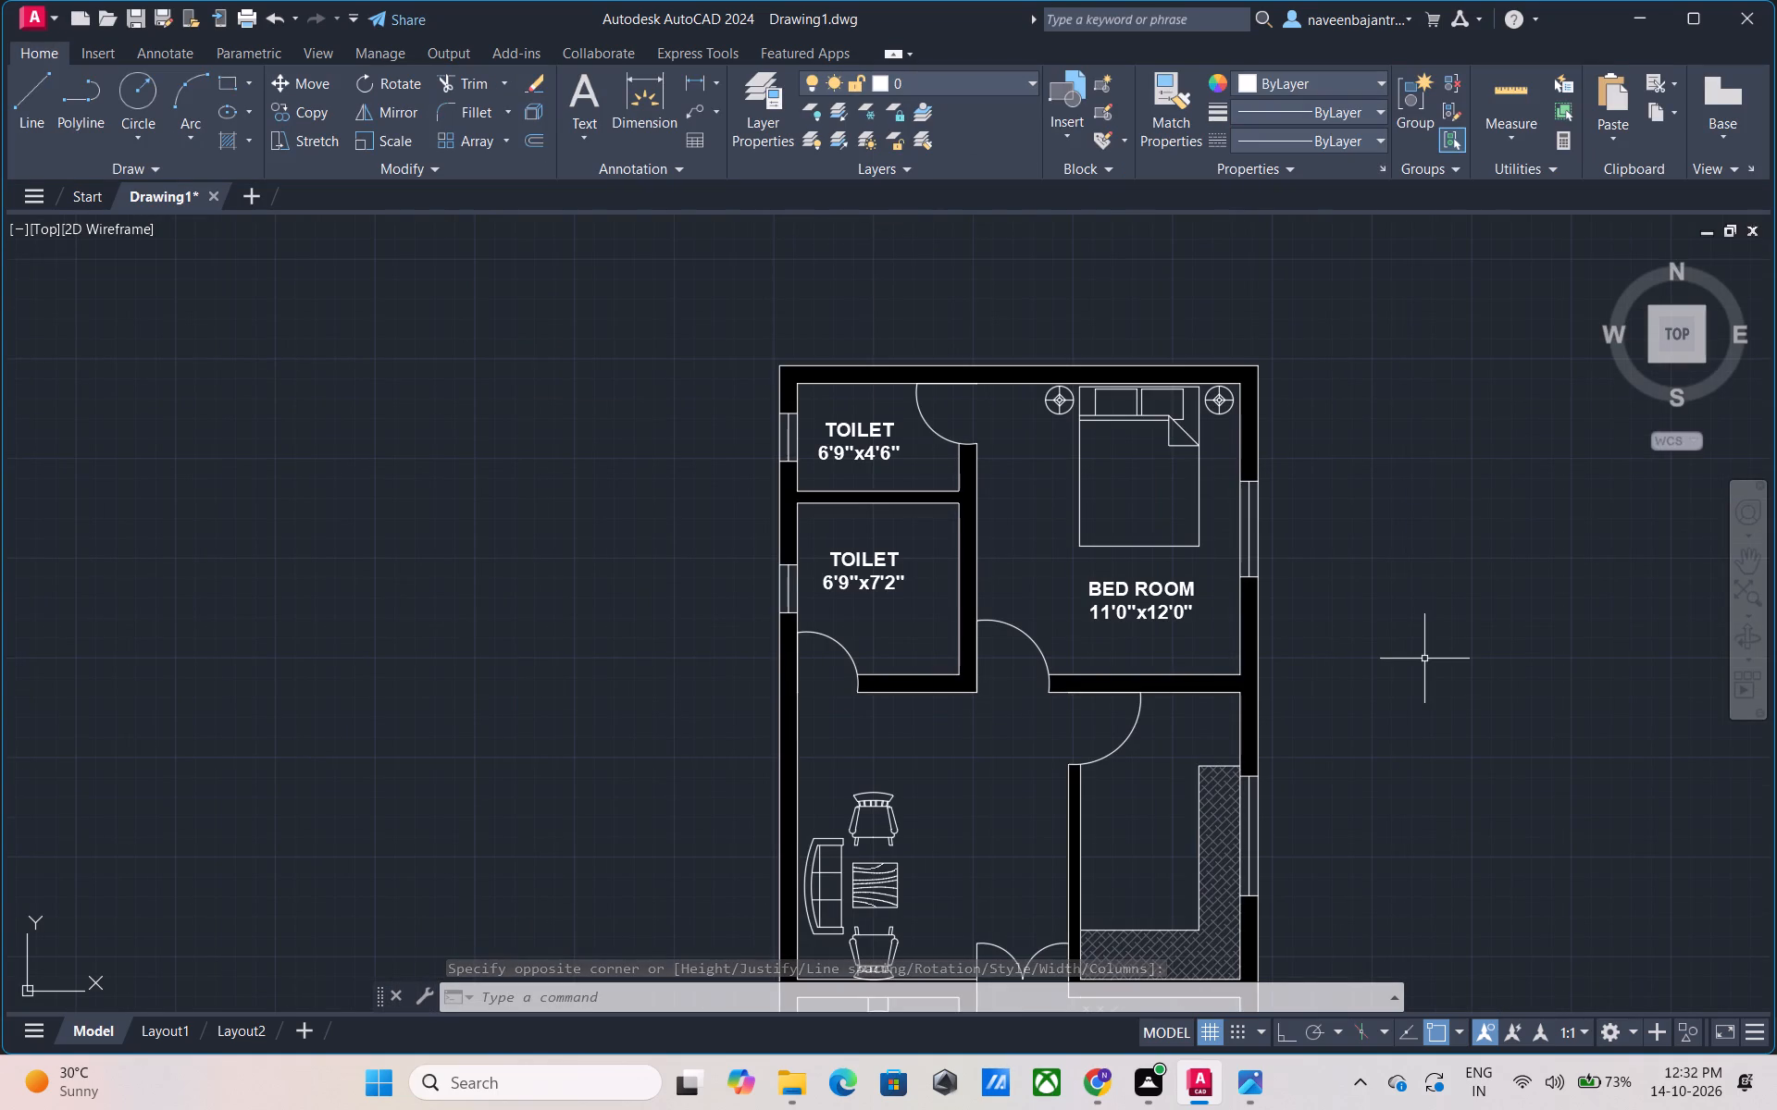
middle_drag(1424, 659, 1379, 507)
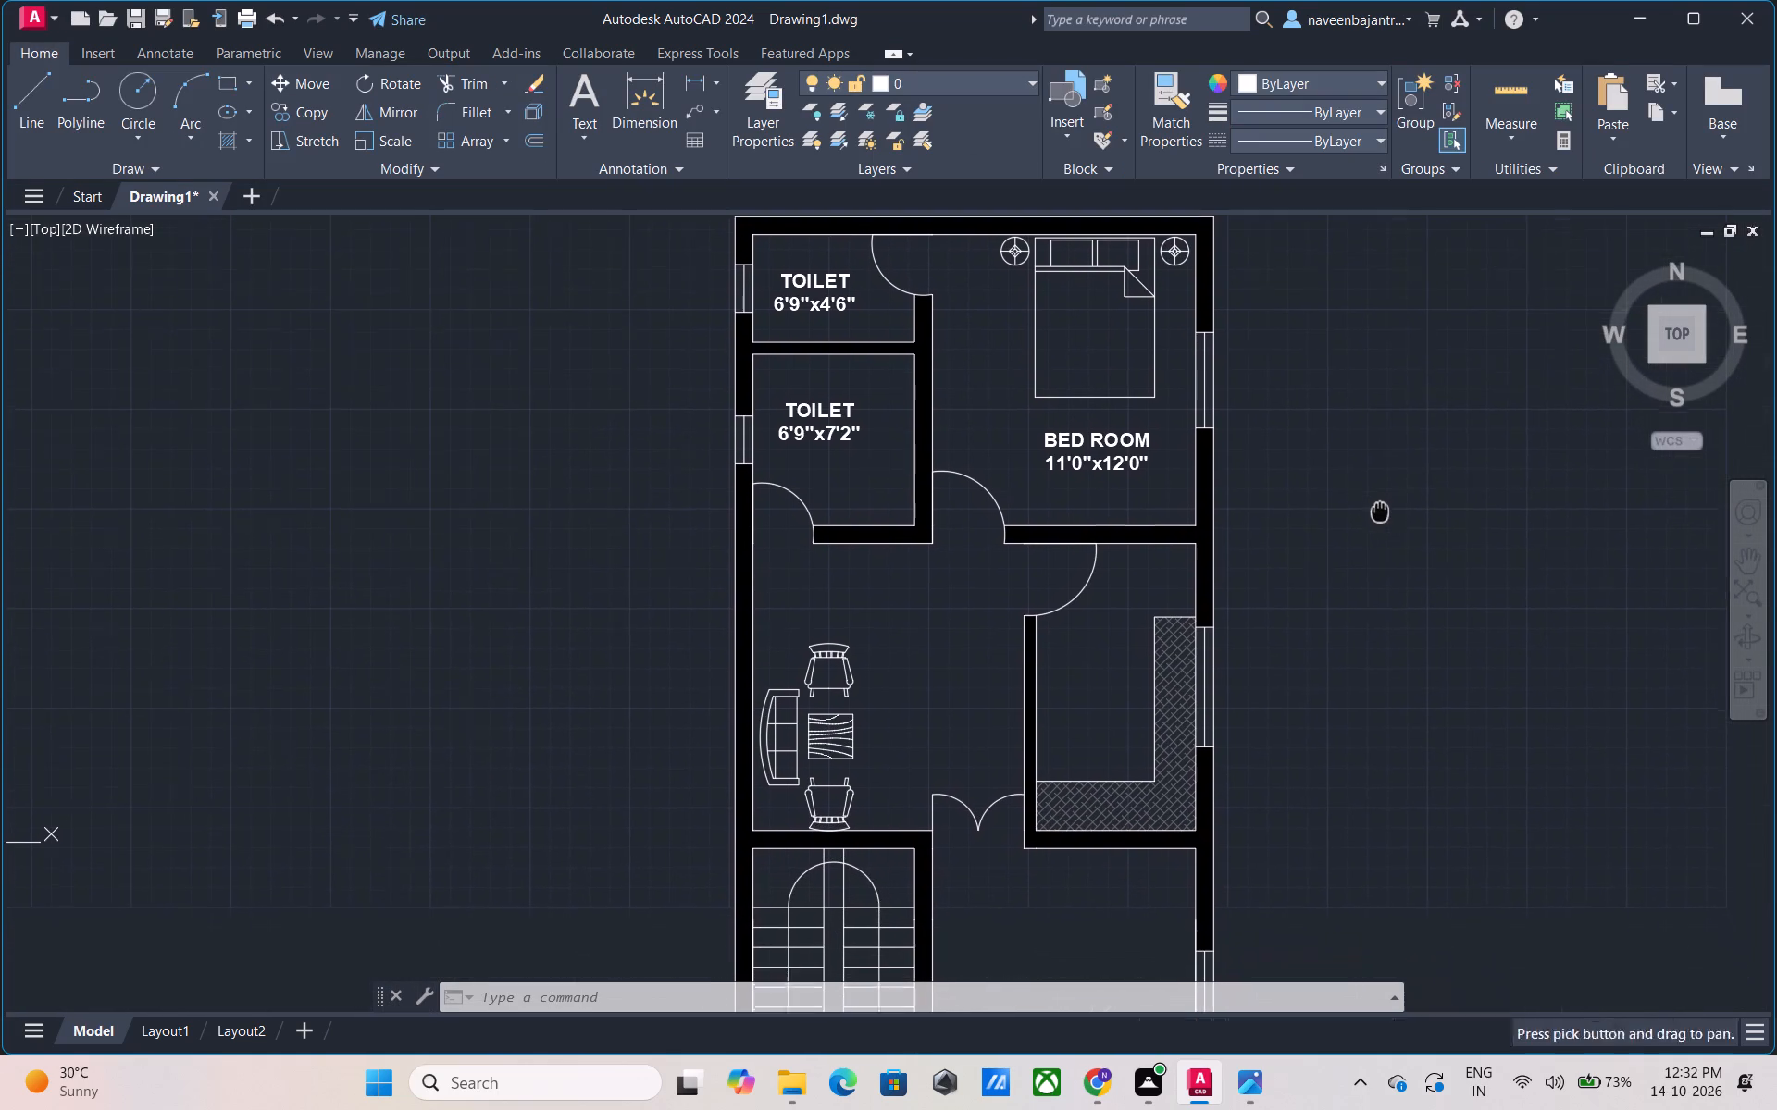
middle_drag(1384, 715, 1352, 641)
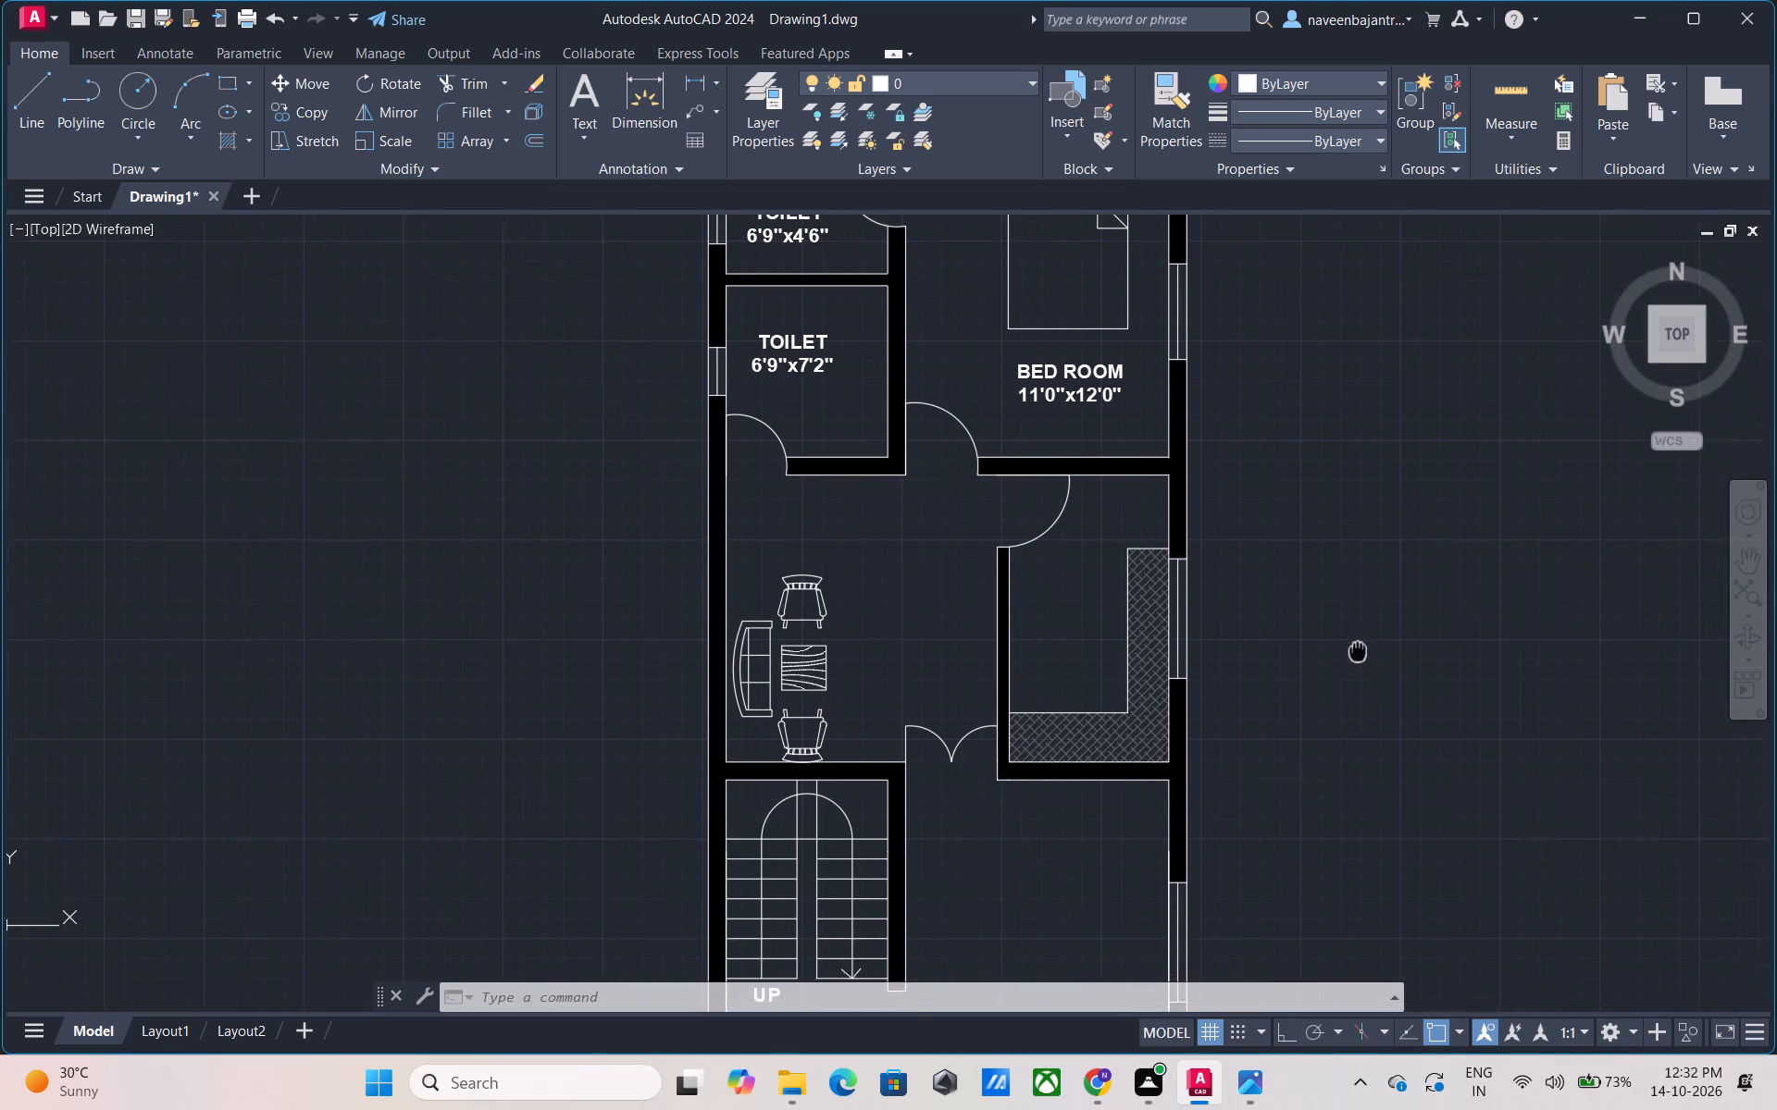
middle_drag(1352, 641, 1346, 629)
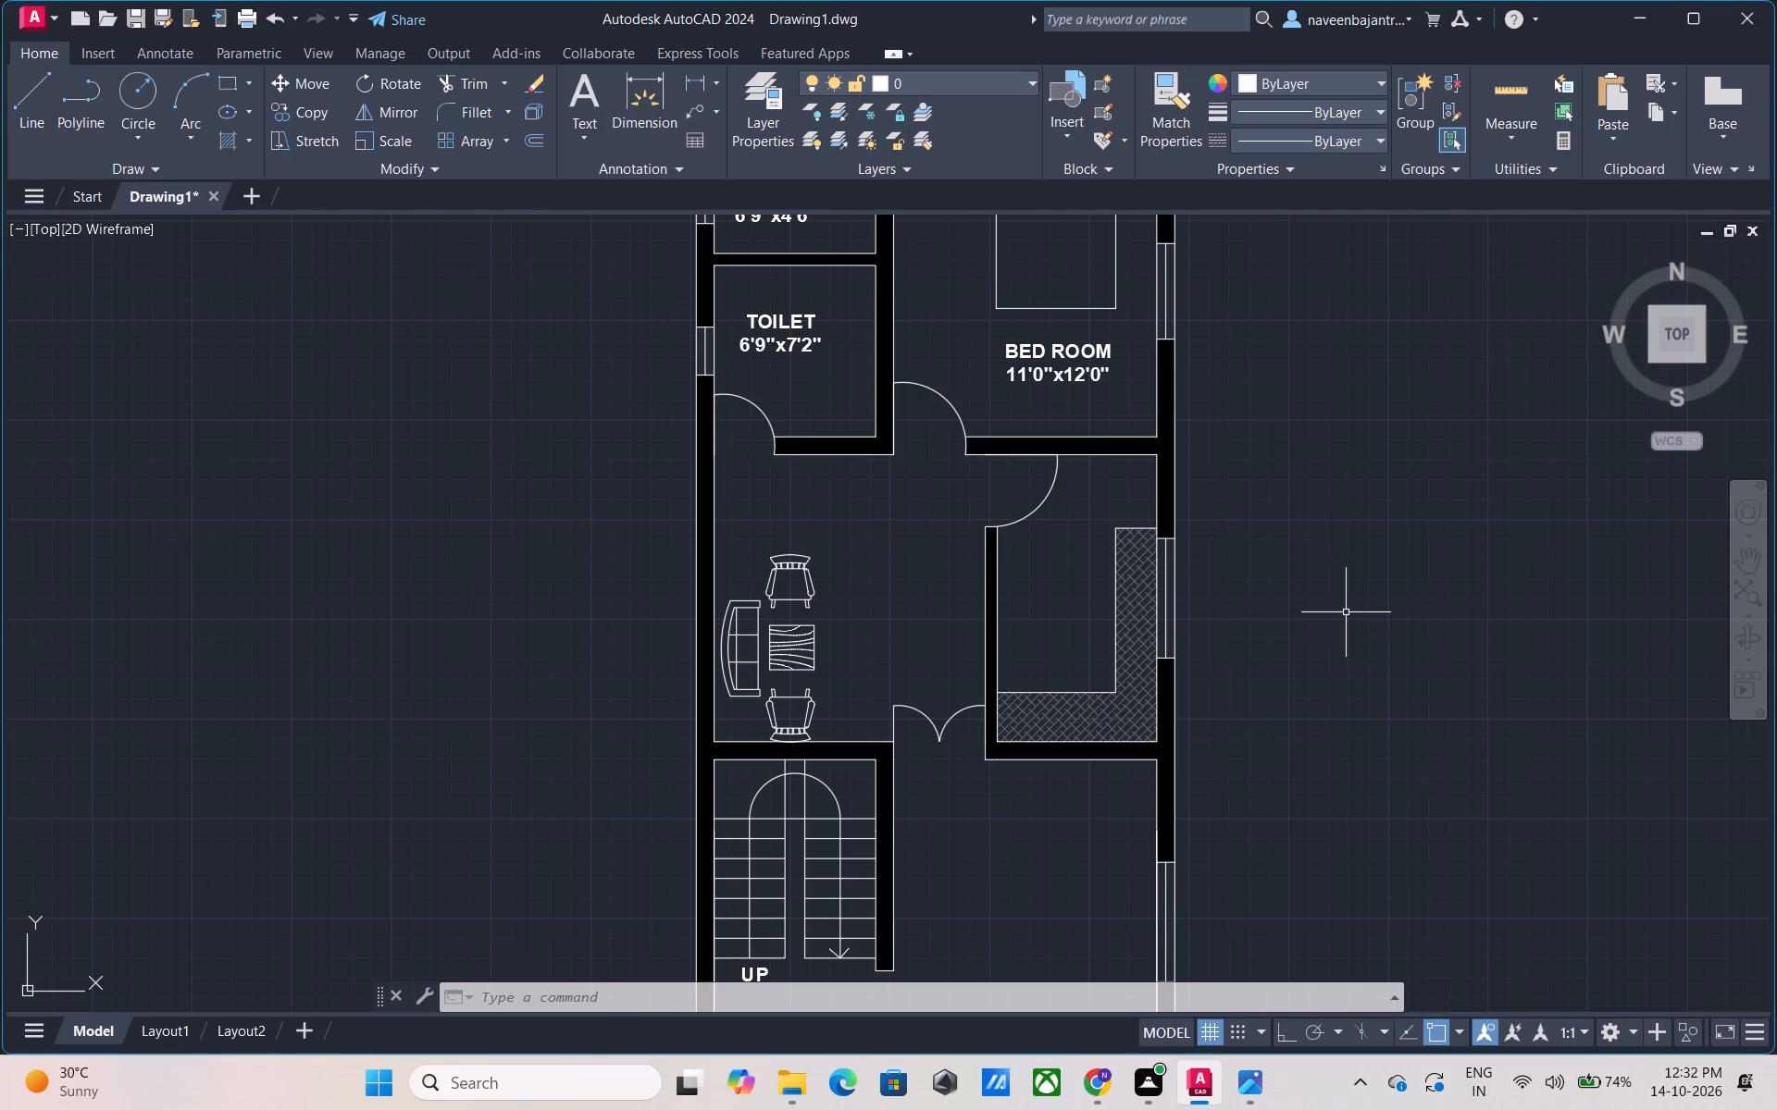
middle_drag(1346, 688, 1337, 649)
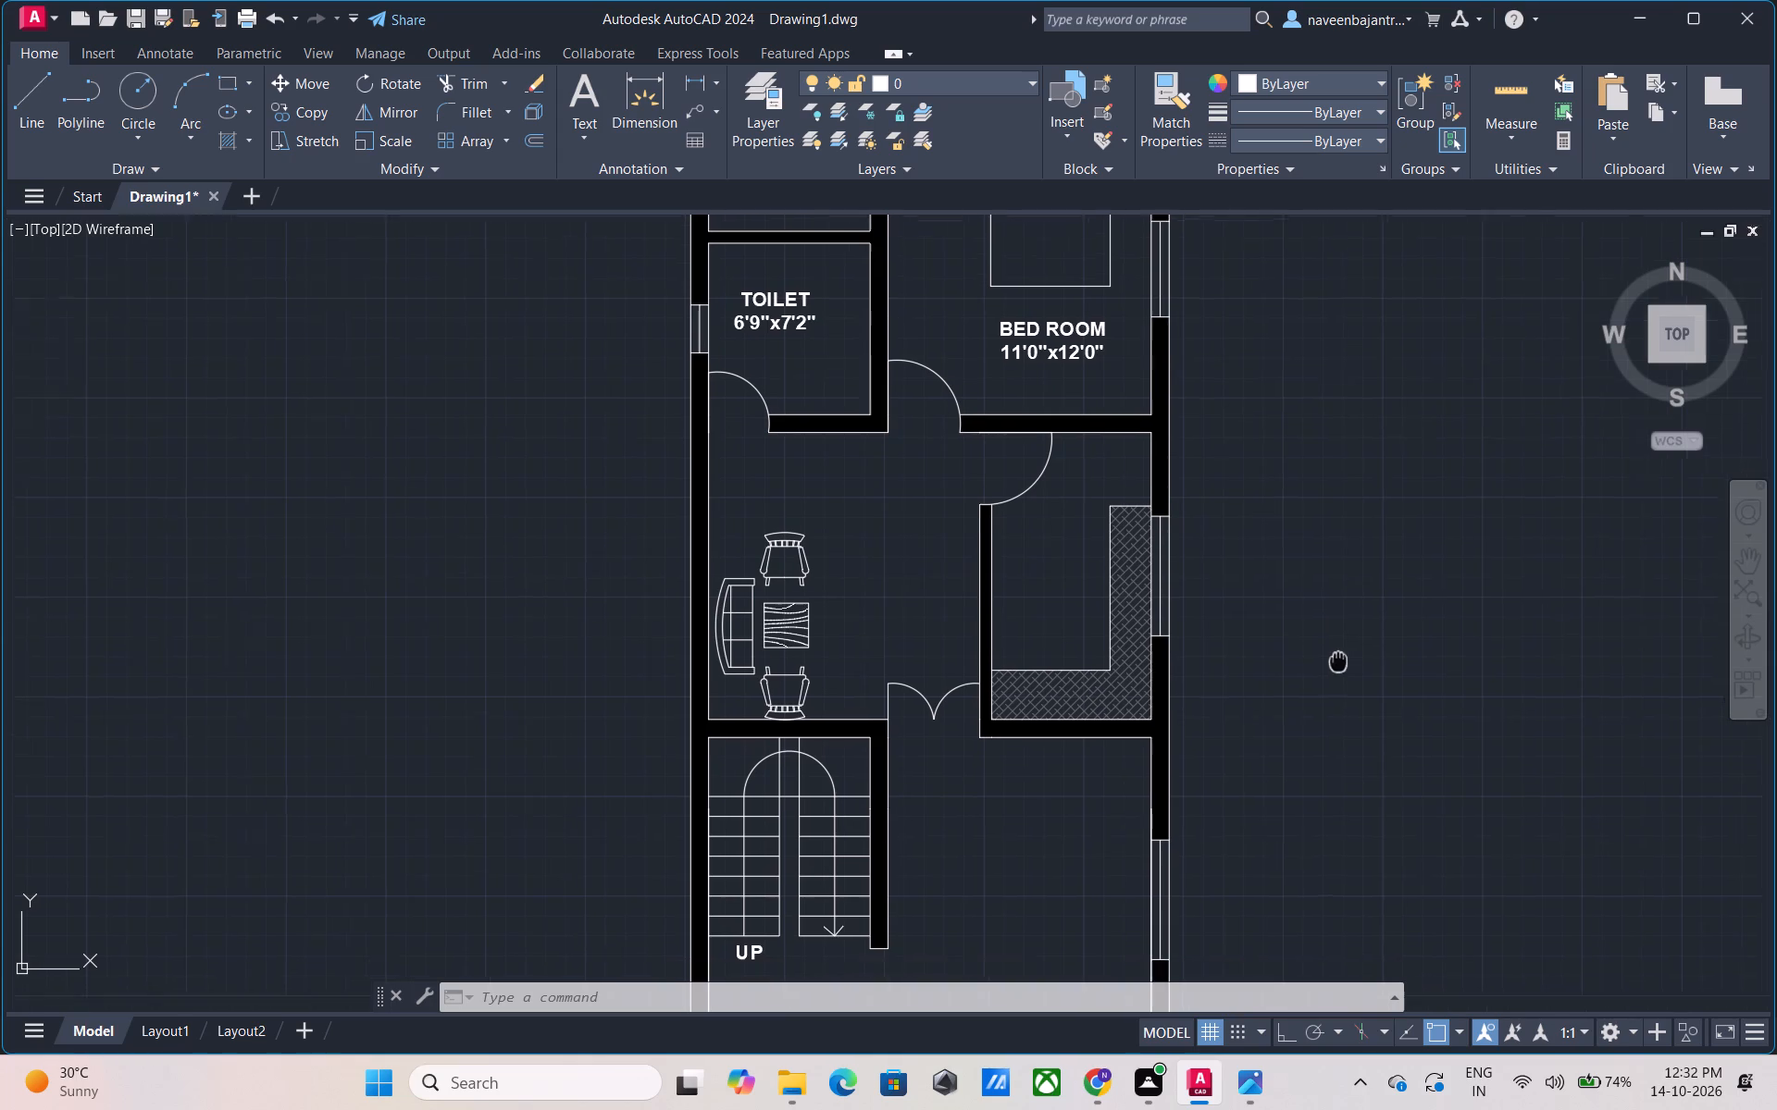
middle_drag(1337, 649, 1332, 606)
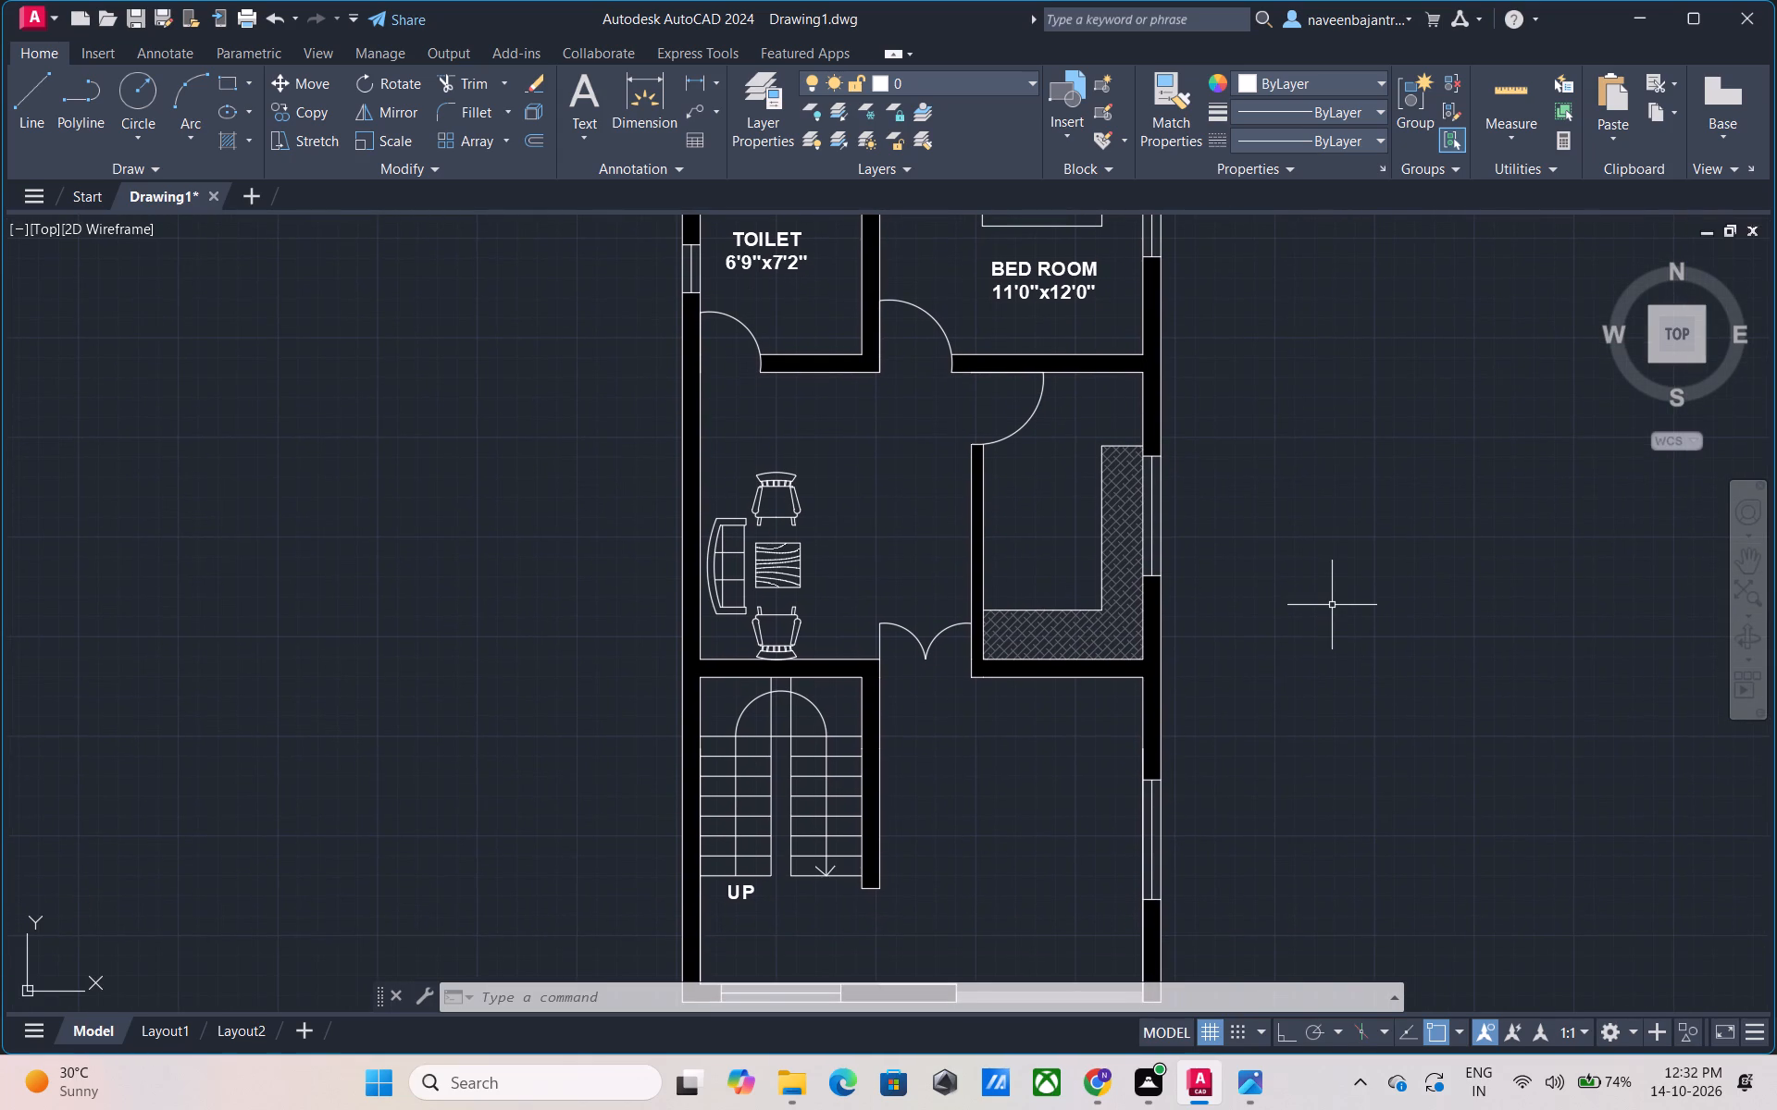
scroll(1332, 610, up, 2)
scroll(1332, 610, down, 1)
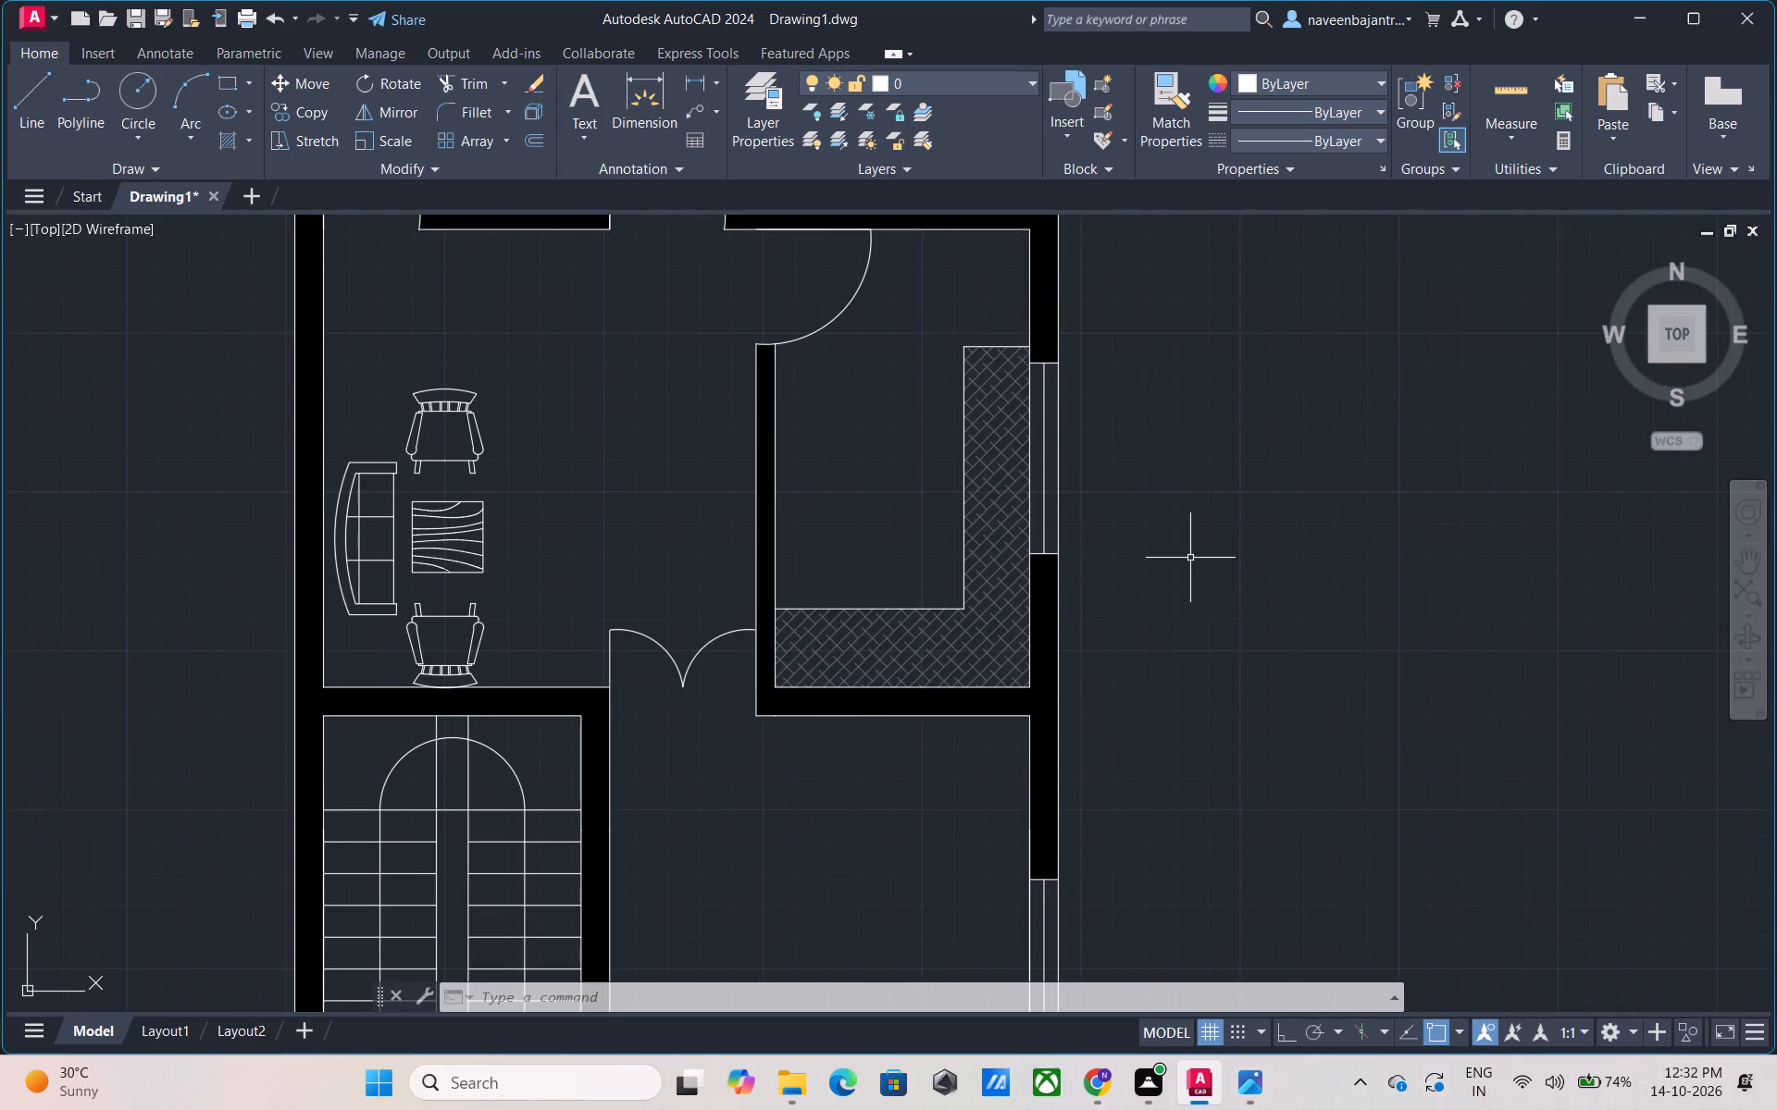
middle_drag(1188, 558, 1332, 617)
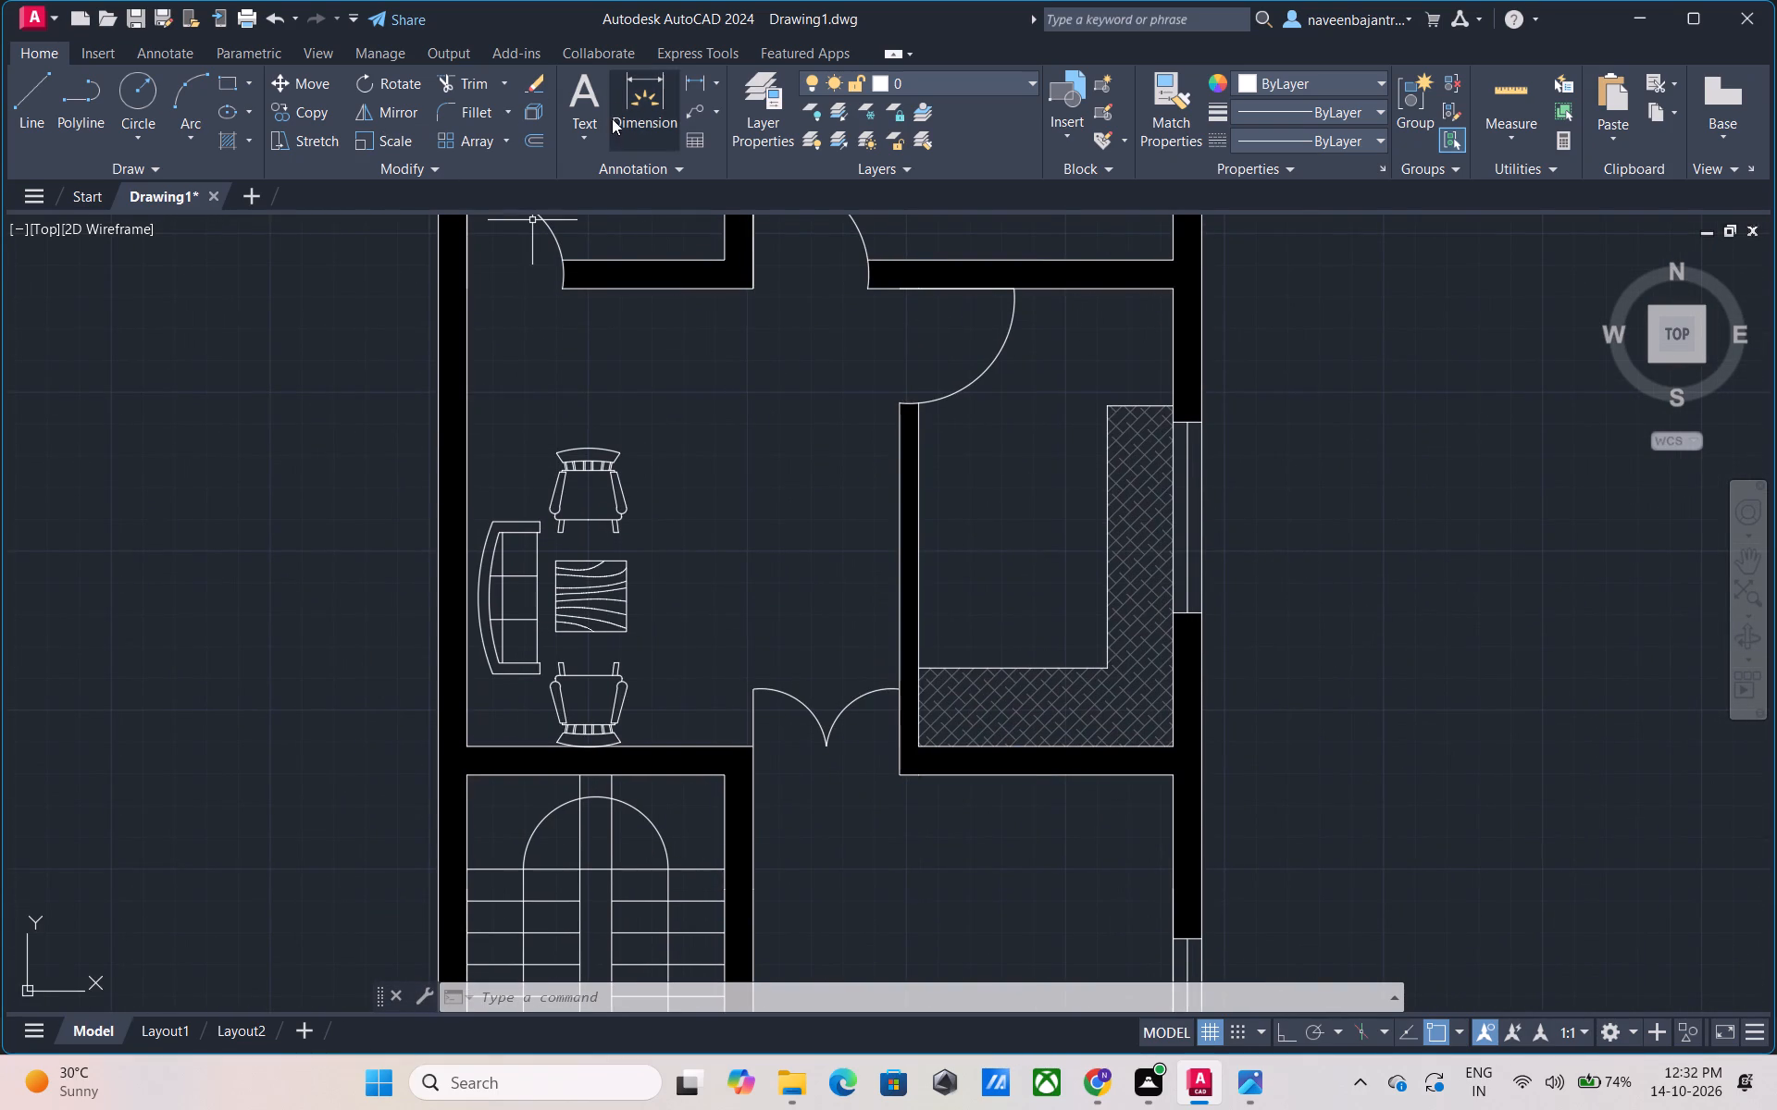
click(582, 88)
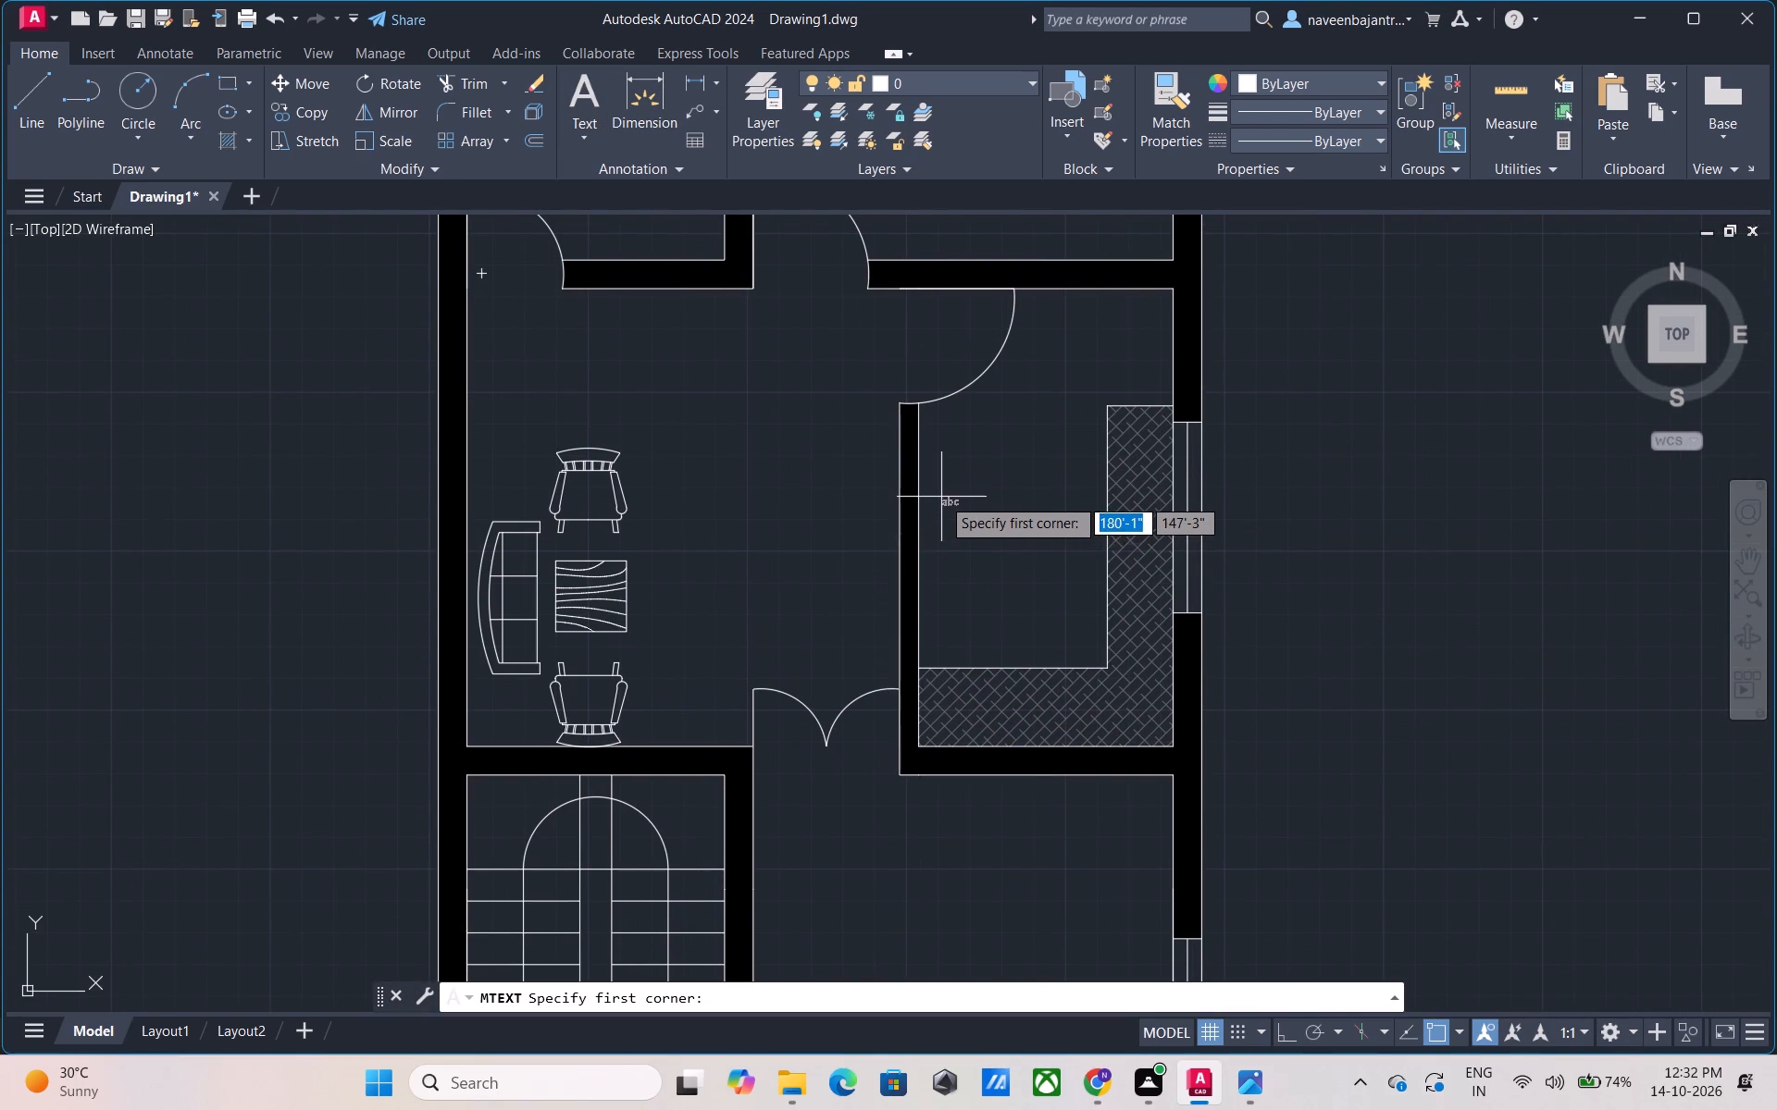
click(934, 483)
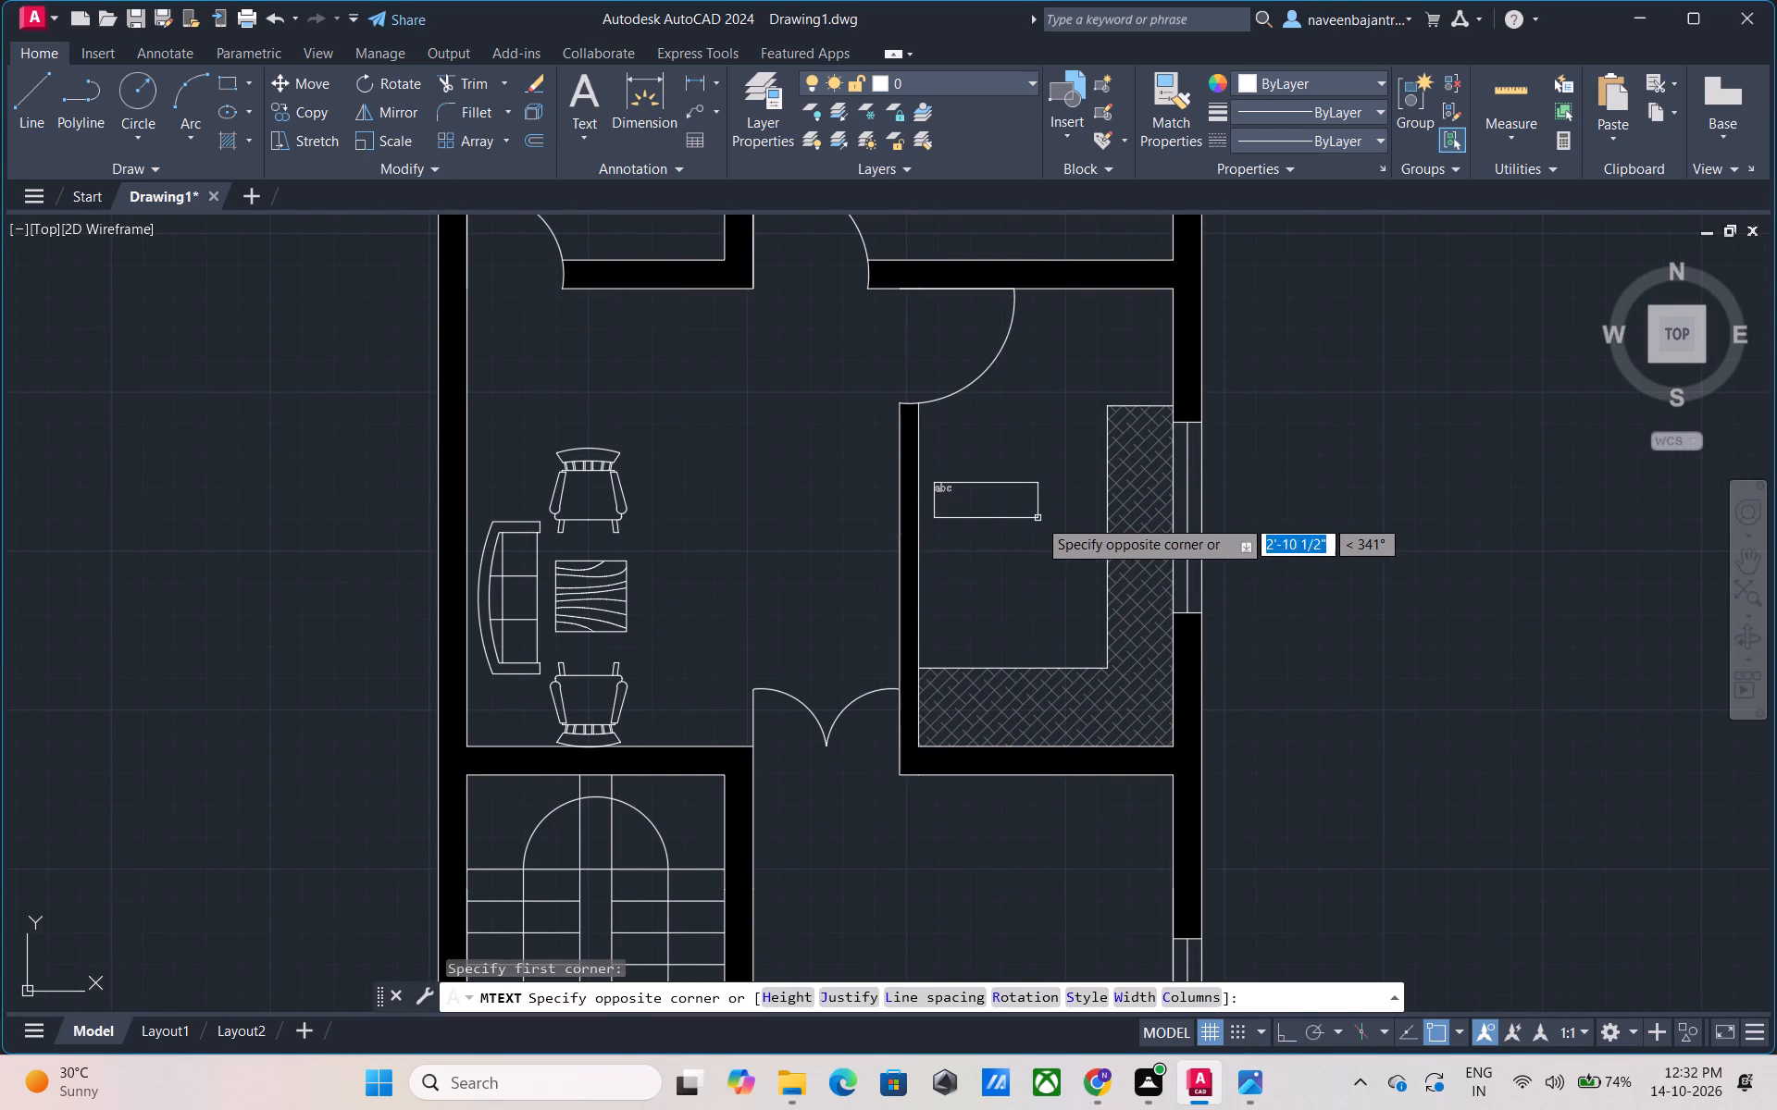
click(1089, 545)
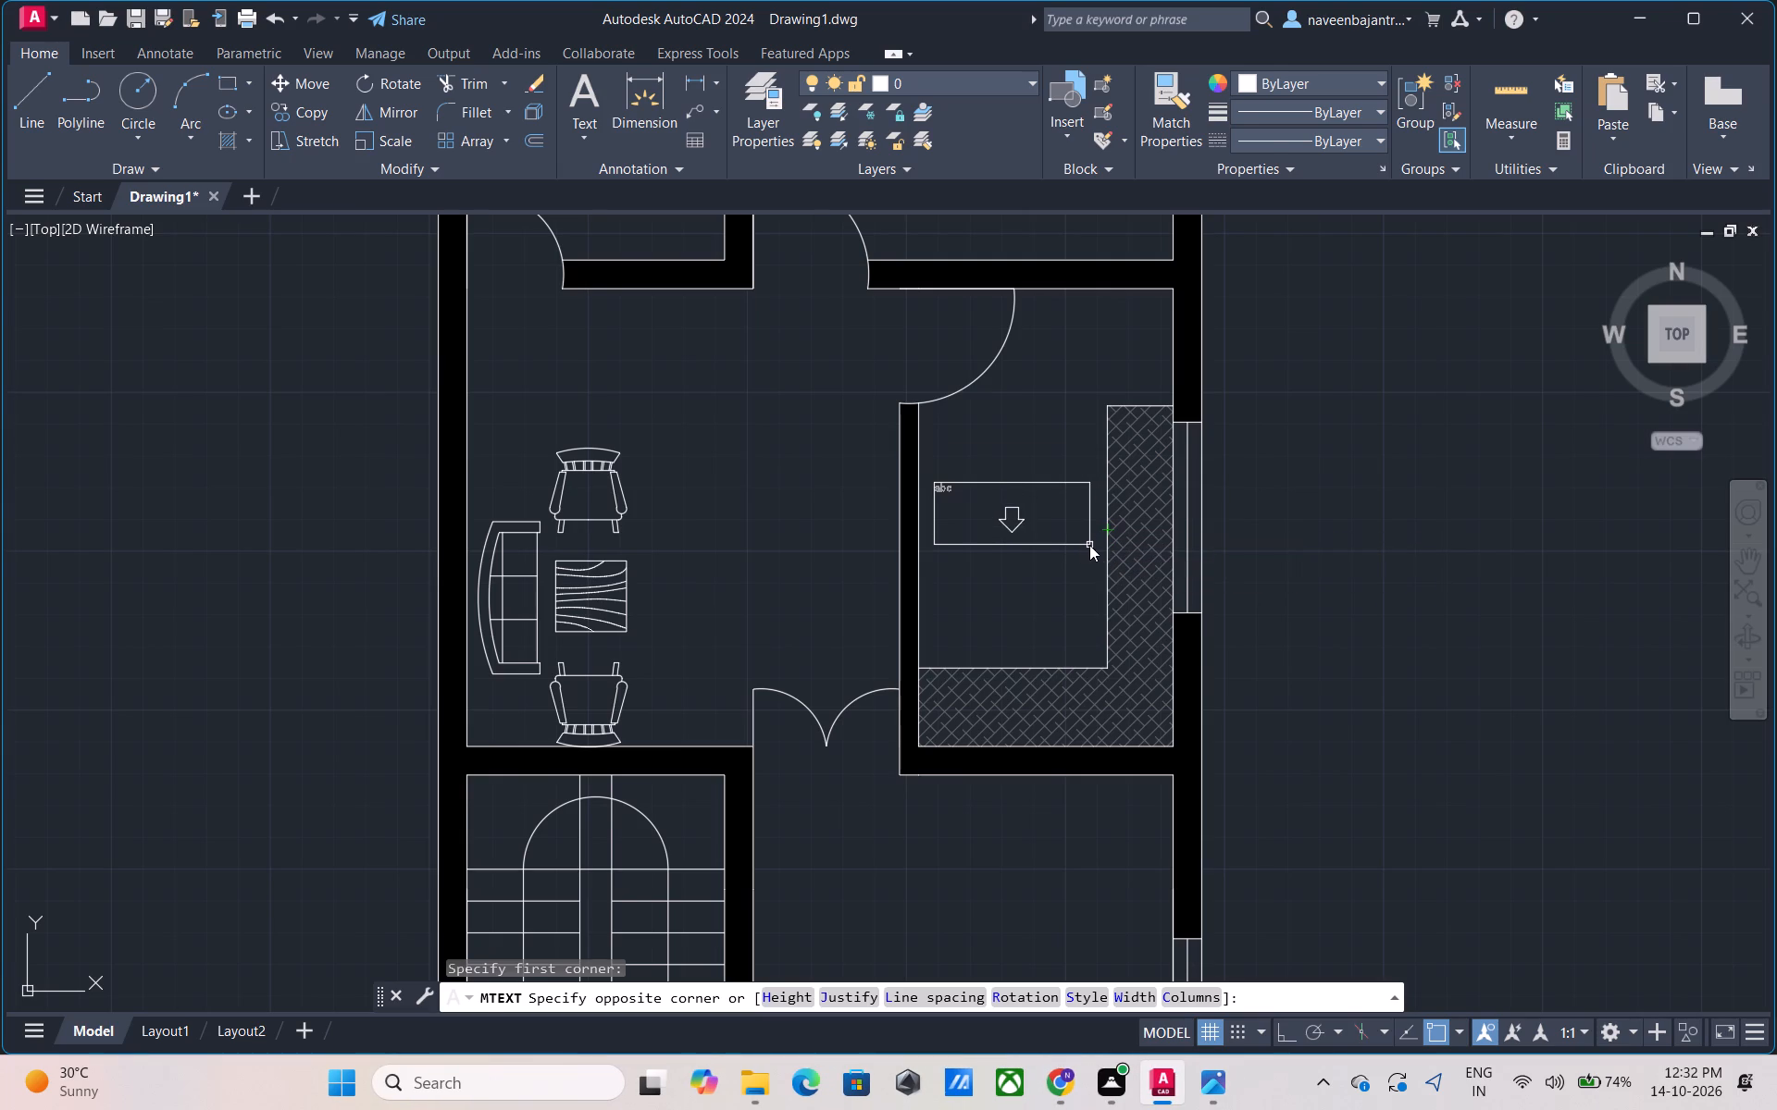
click(295, 111)
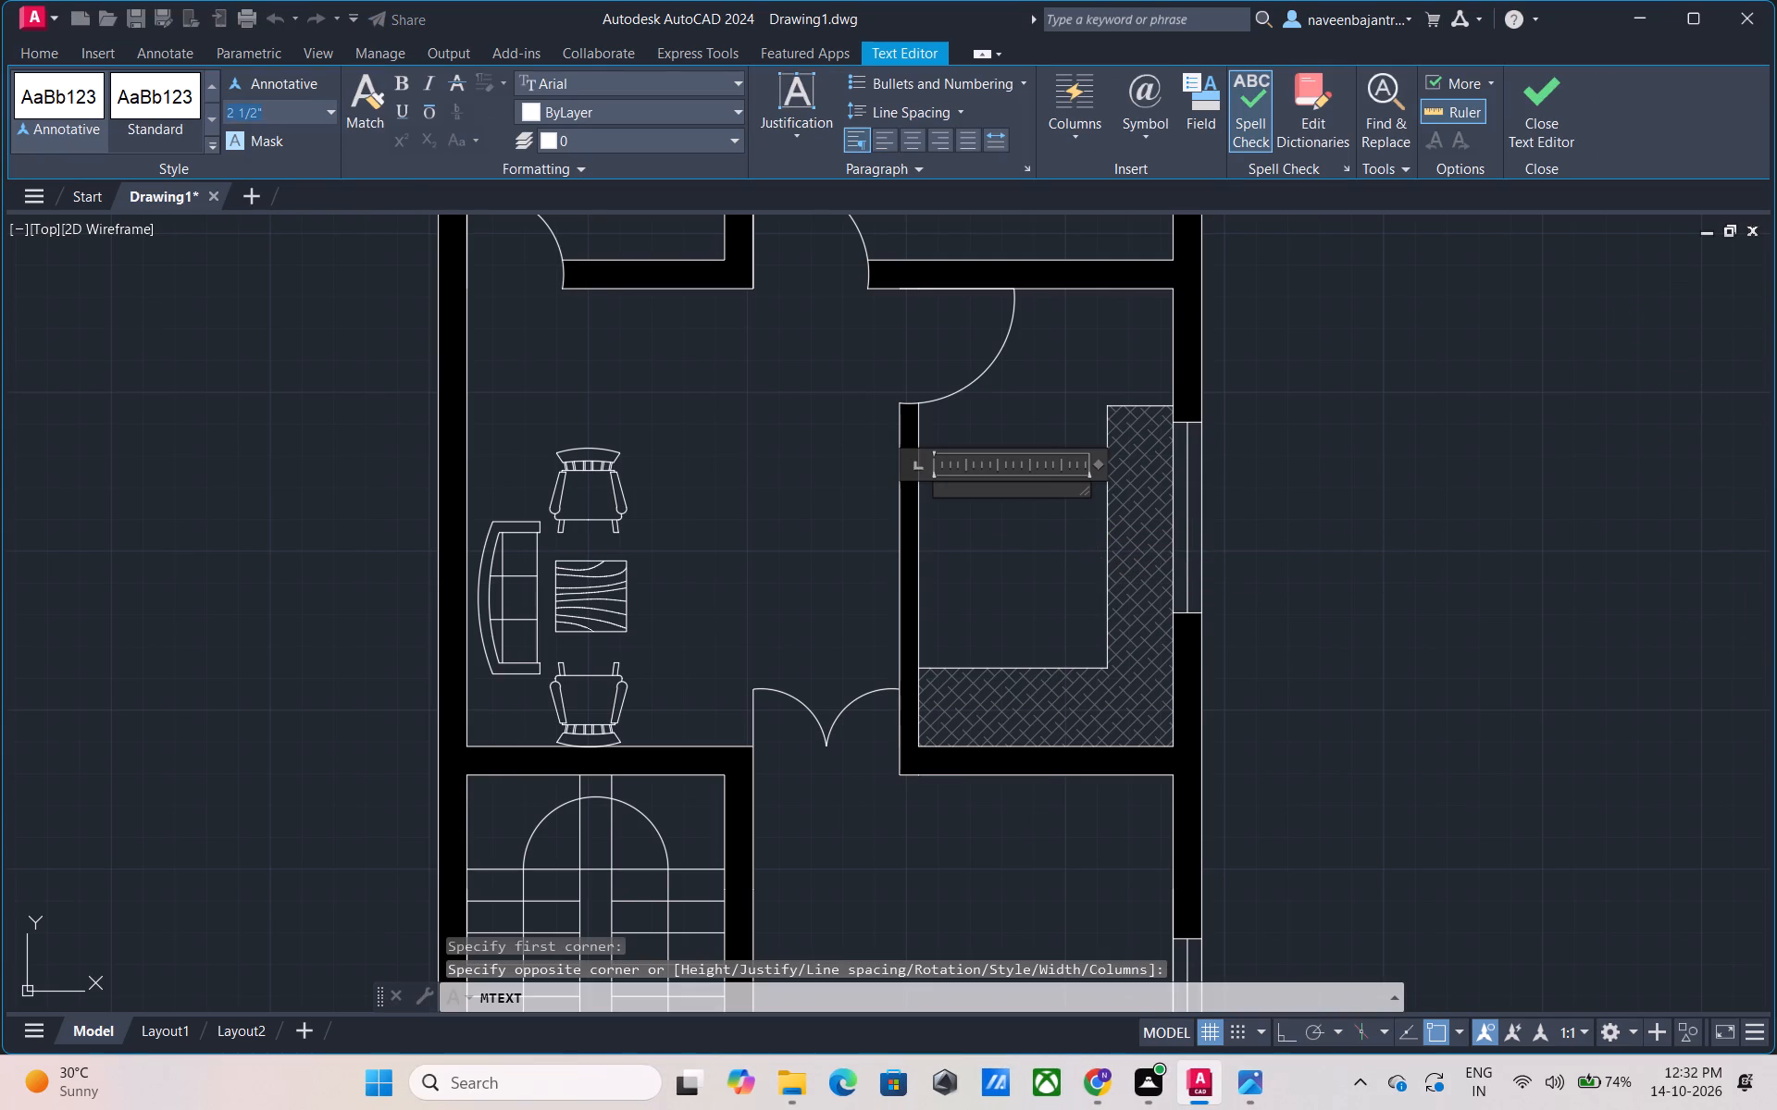
key(7)
key(shift+quotedbl)
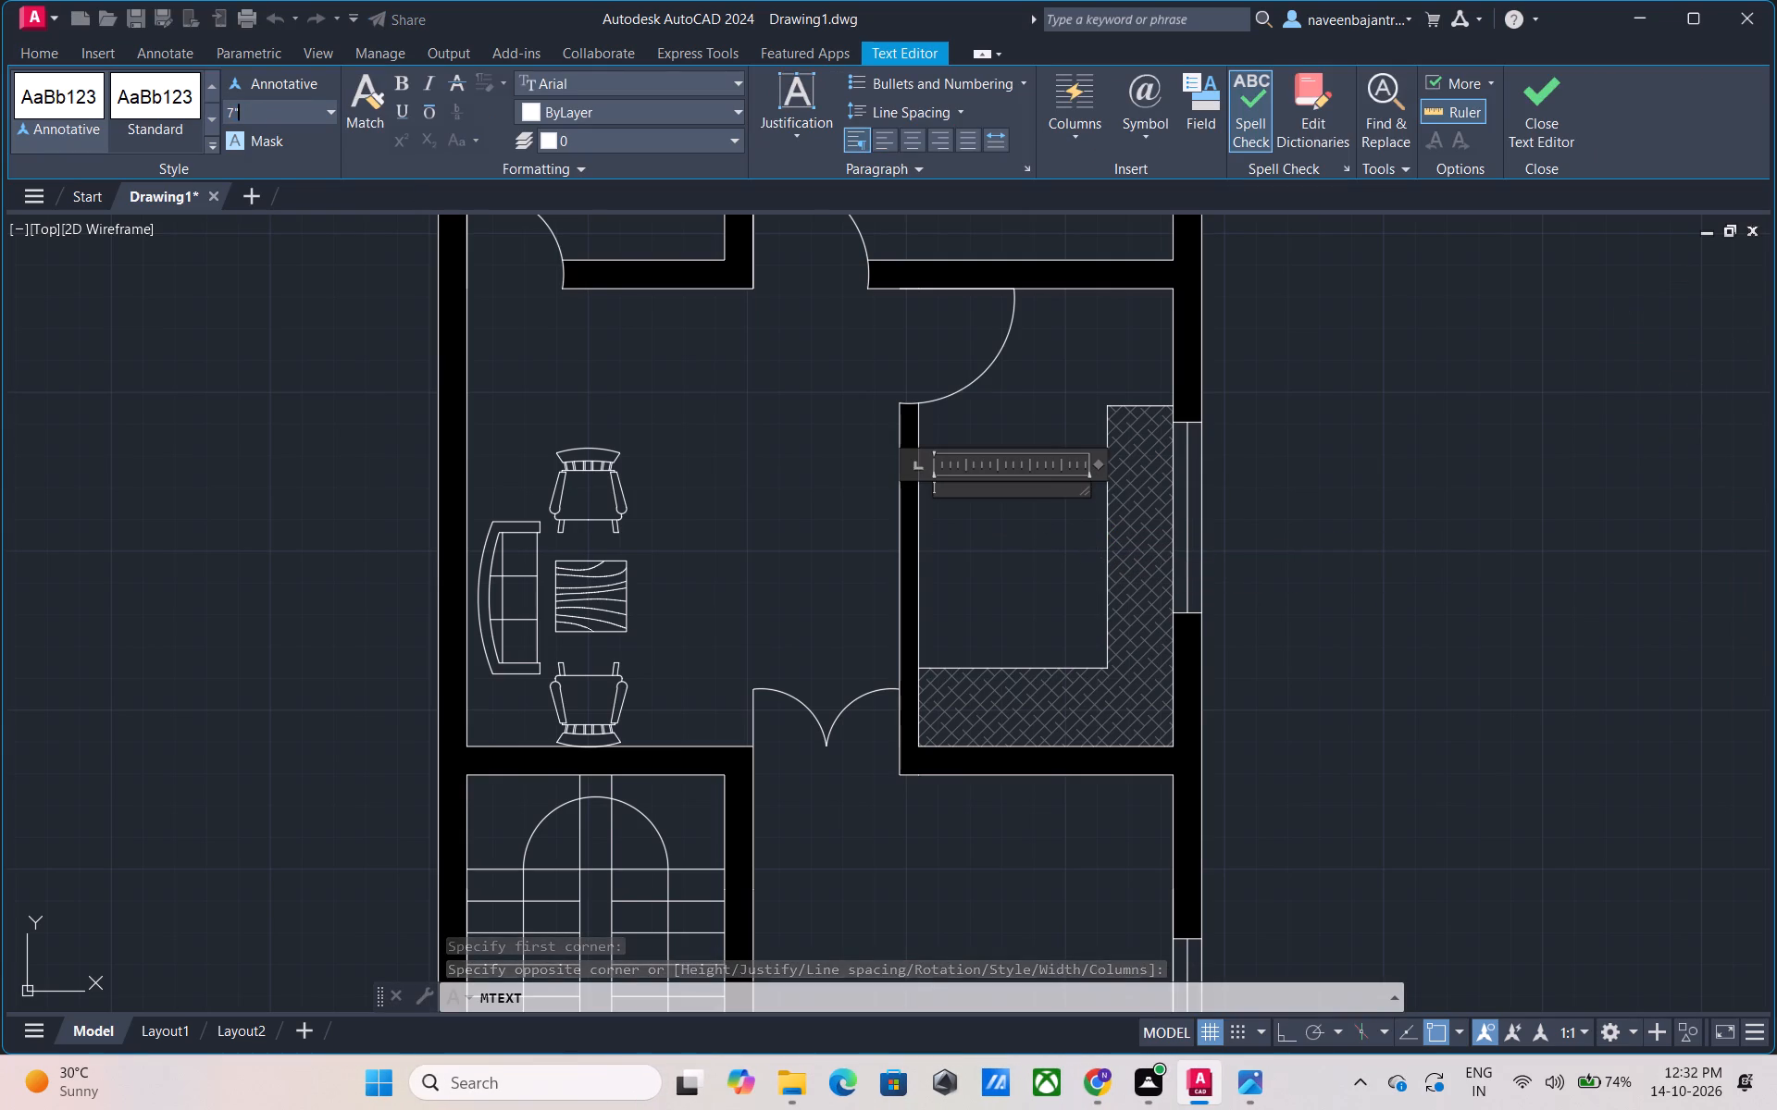
key(Return)
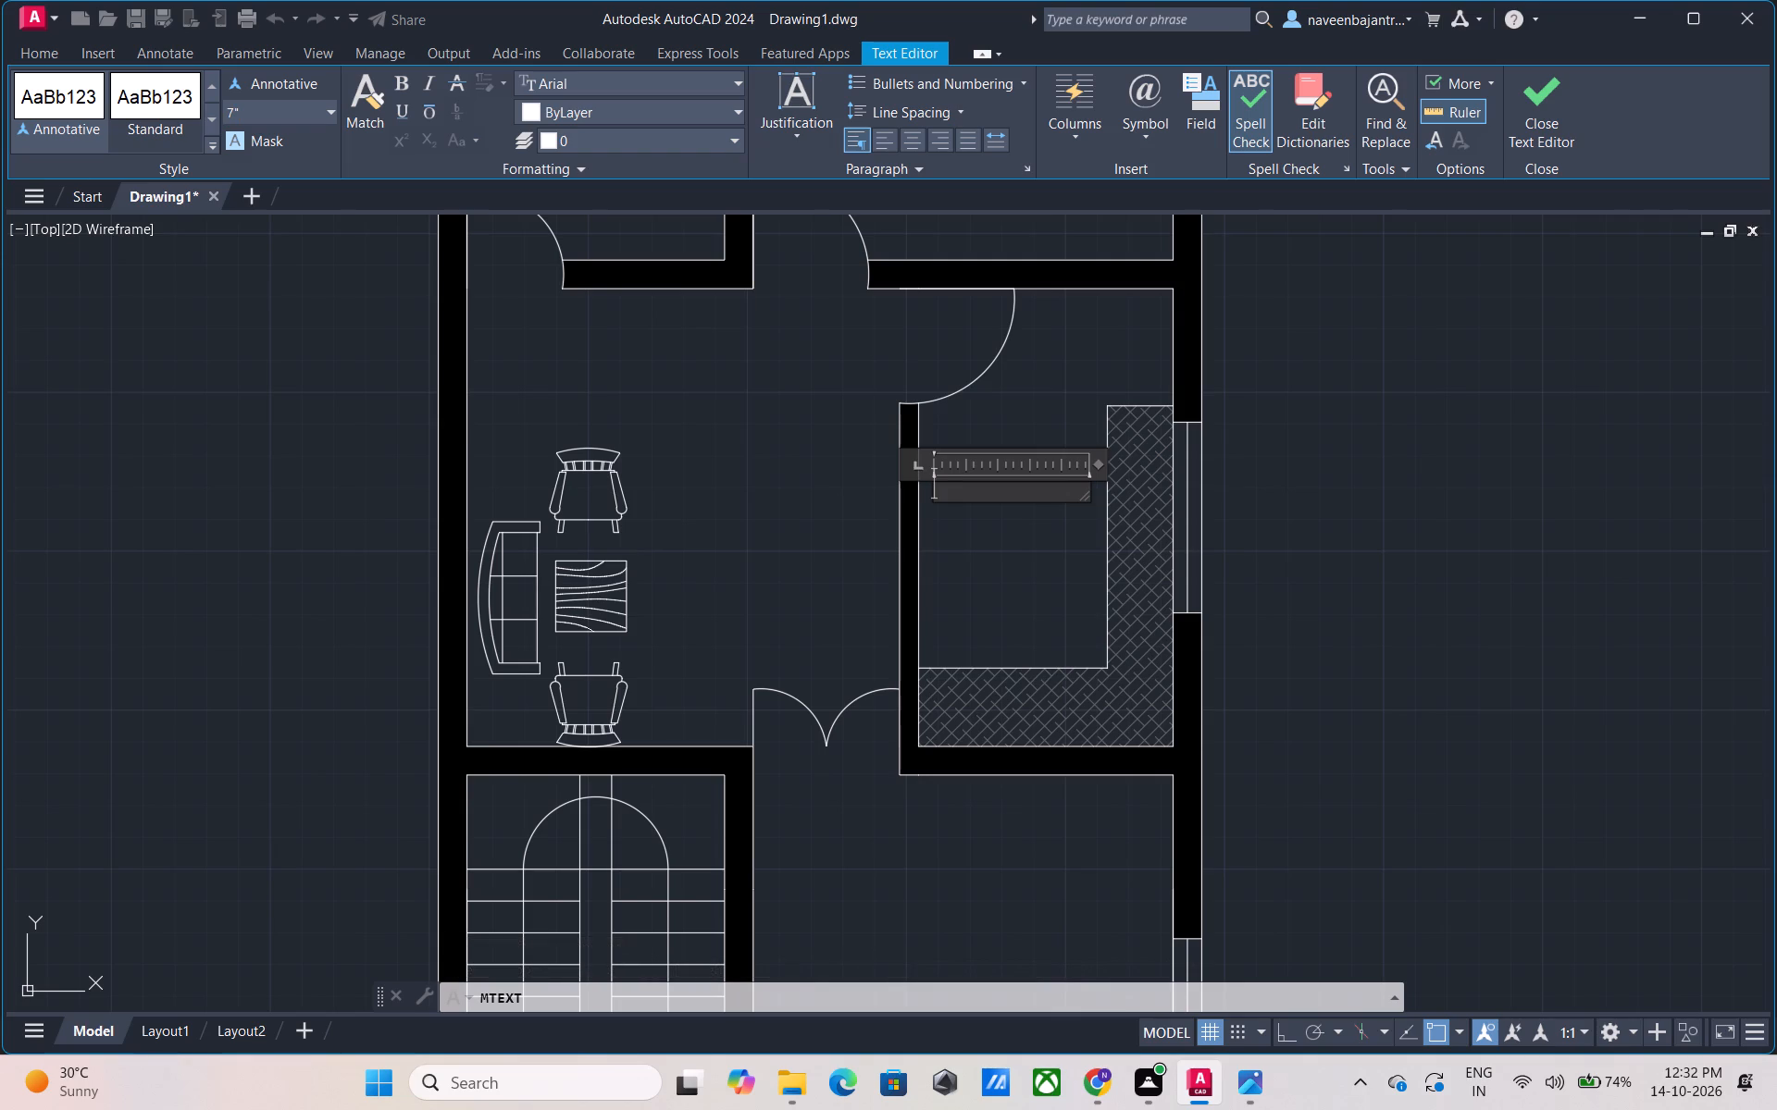
text(KI)
text(TCHE)
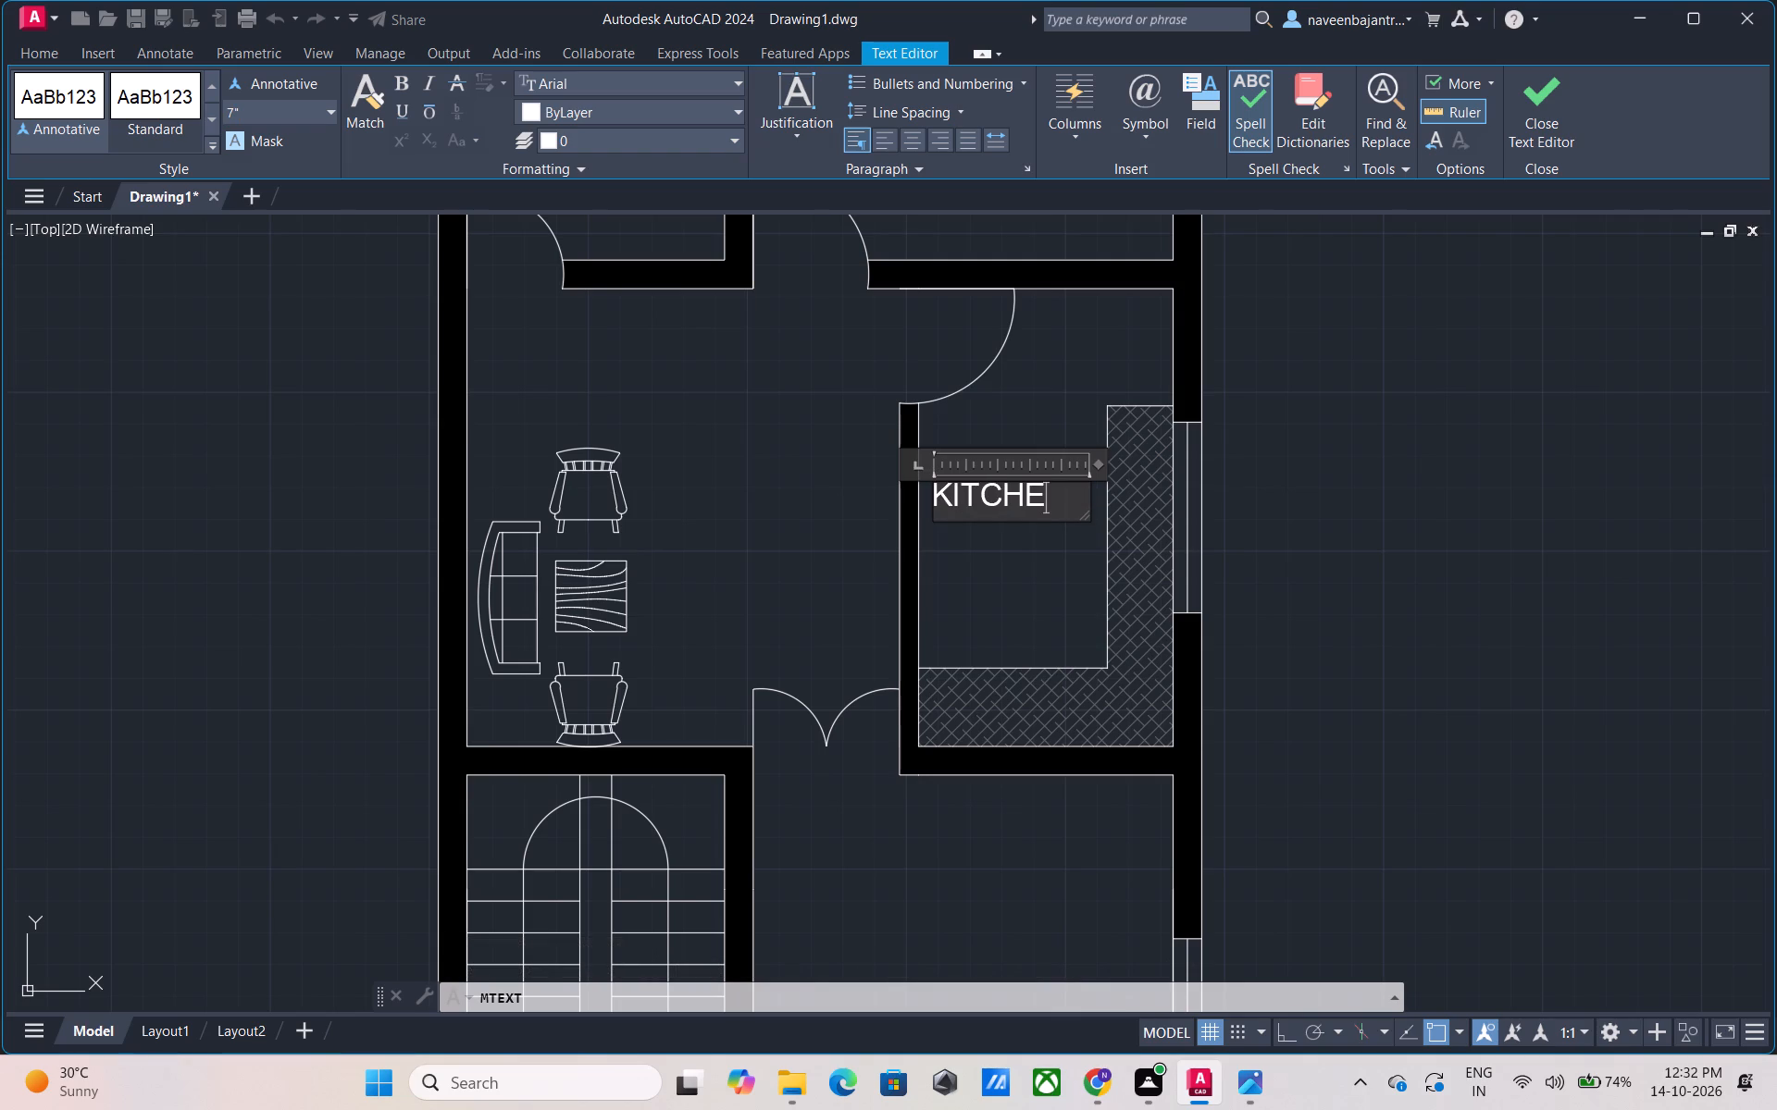
key(n)
key(Return)
key(6)
key(apostrophe)
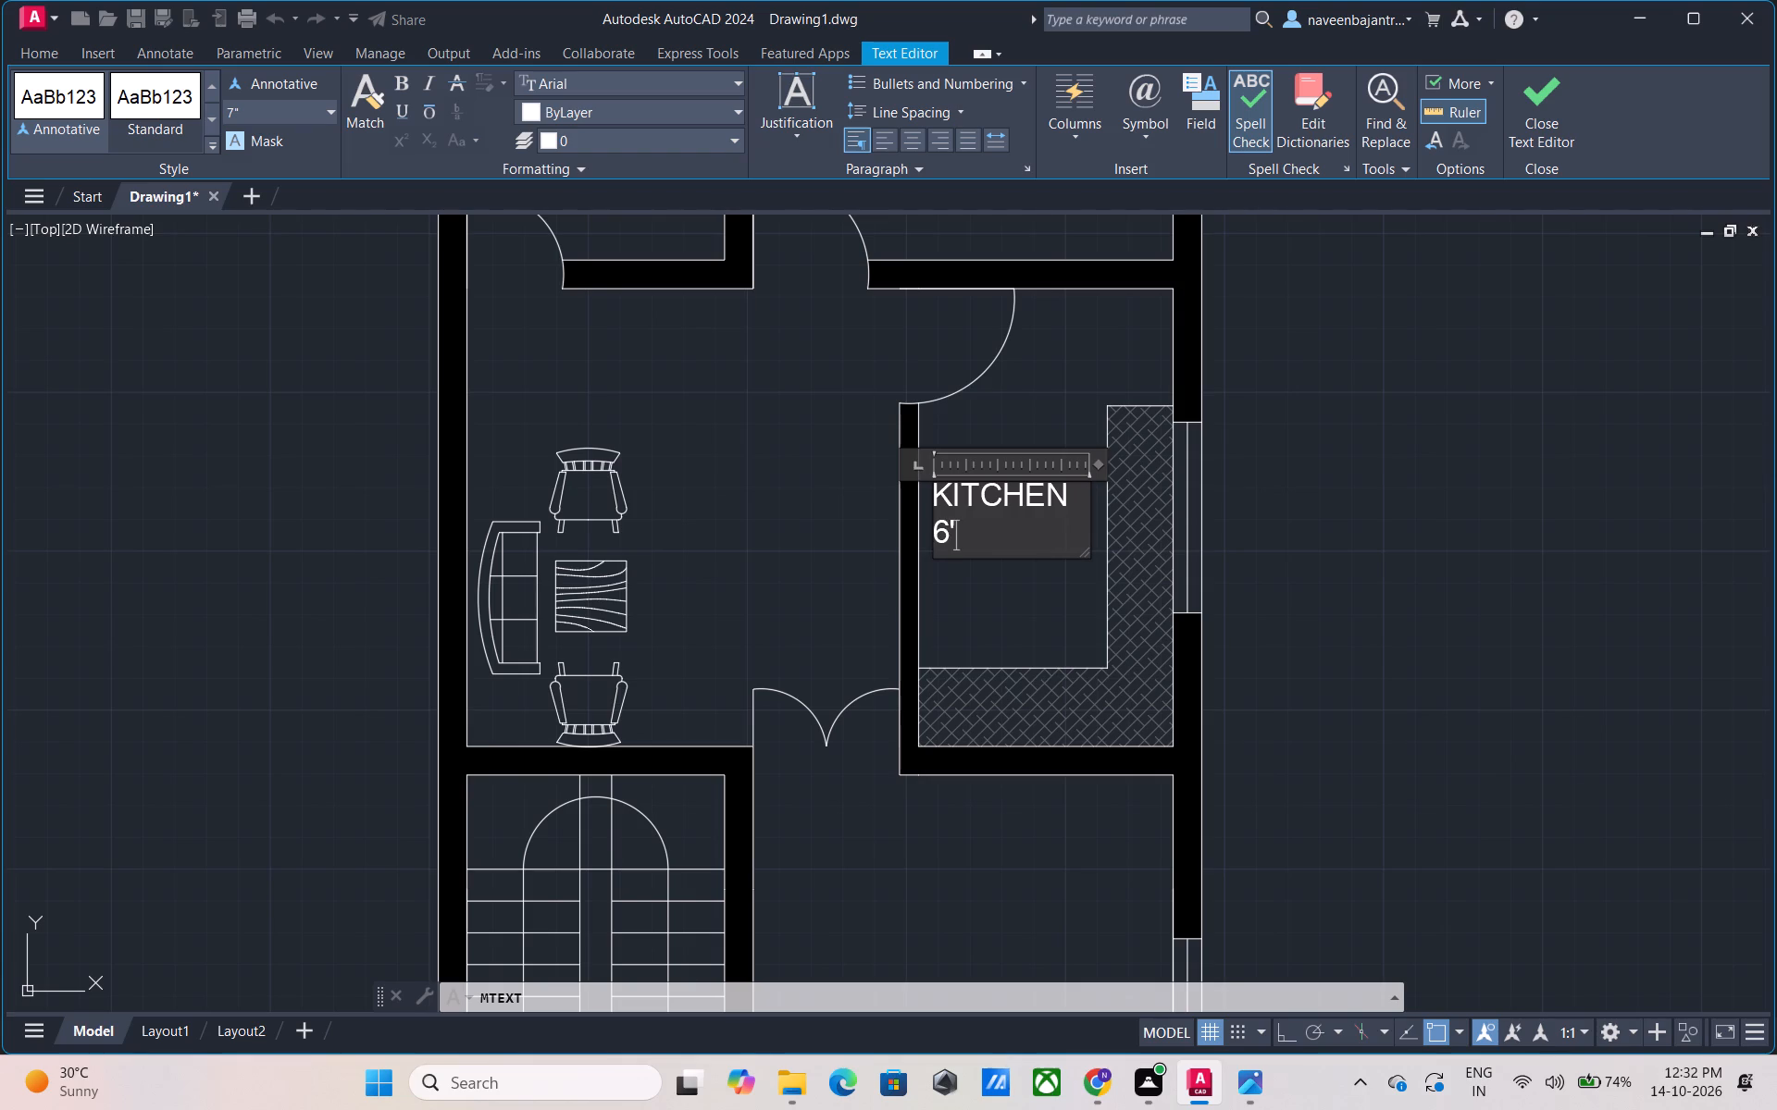
key(8)
key(shift+quotedbl)
text(12'0)
key(shift+quotedbl)
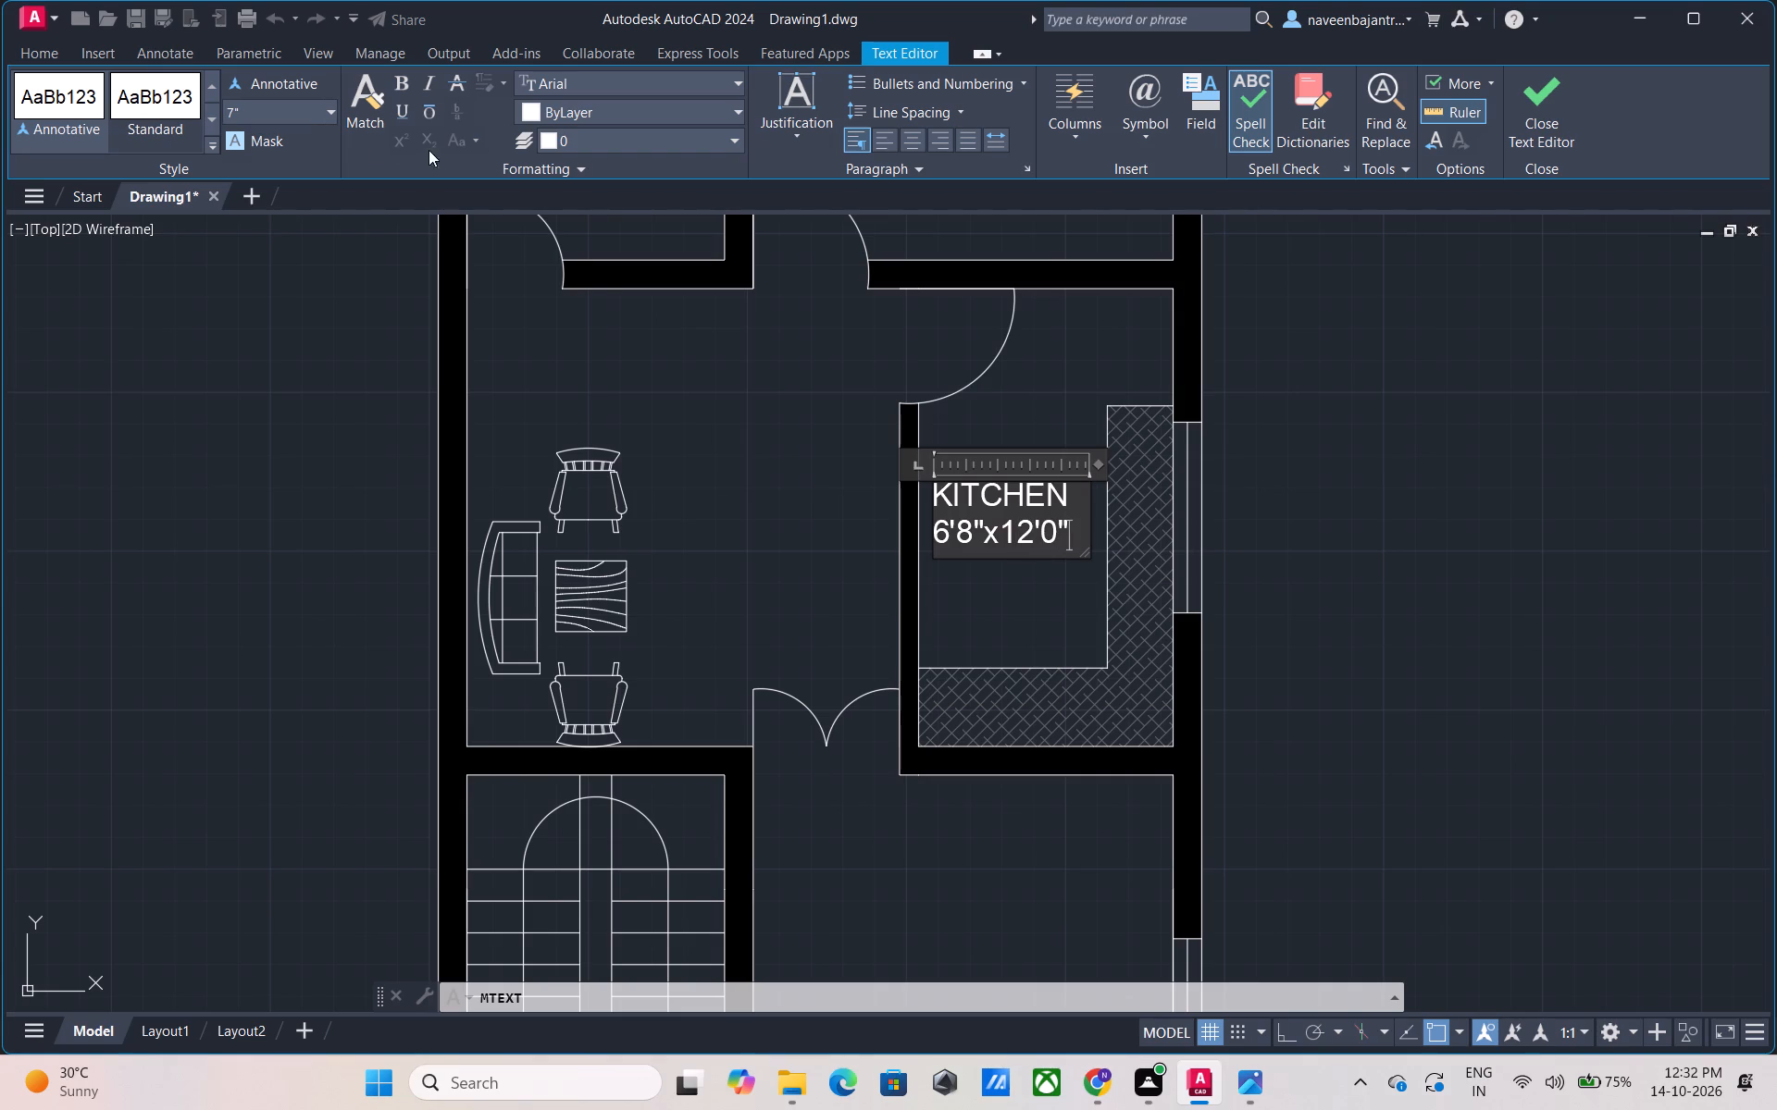
Center and bold both lines of the kitchen label and finish editing it.
drag(1074, 529, 918, 500)
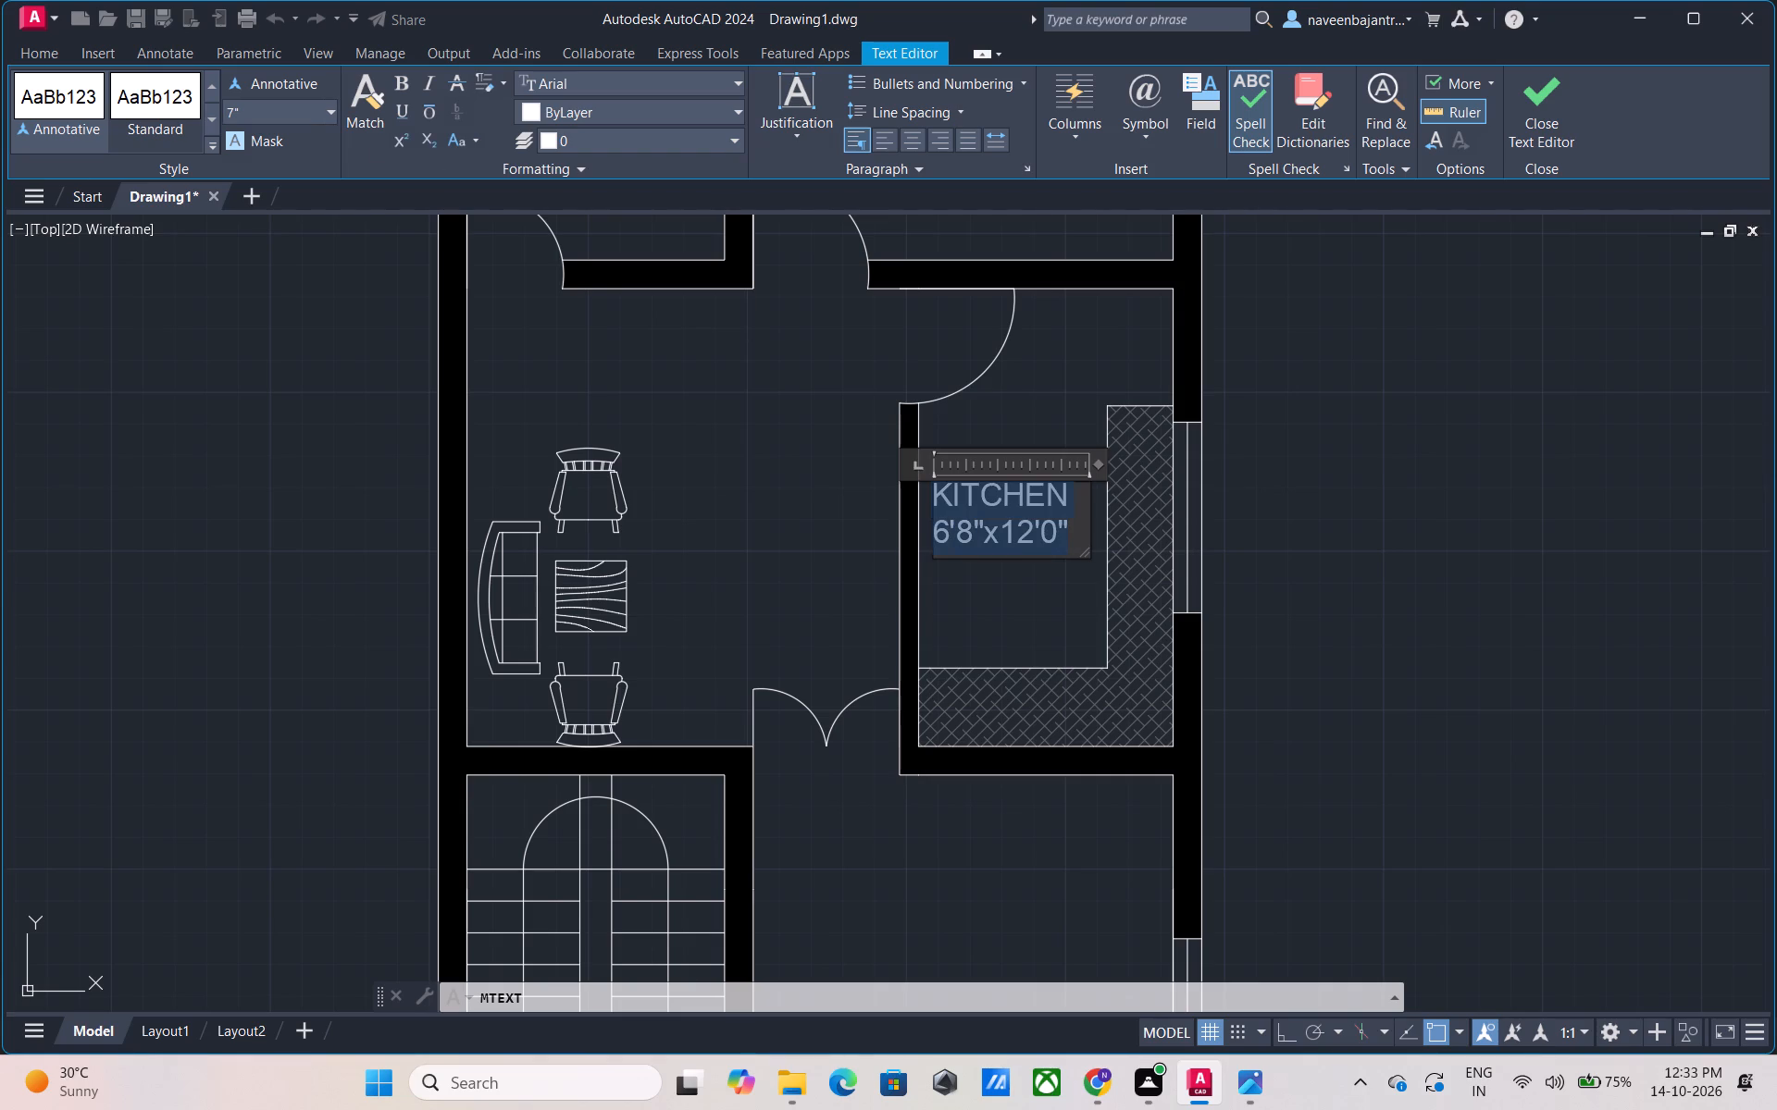
drag(918, 500, 917, 494)
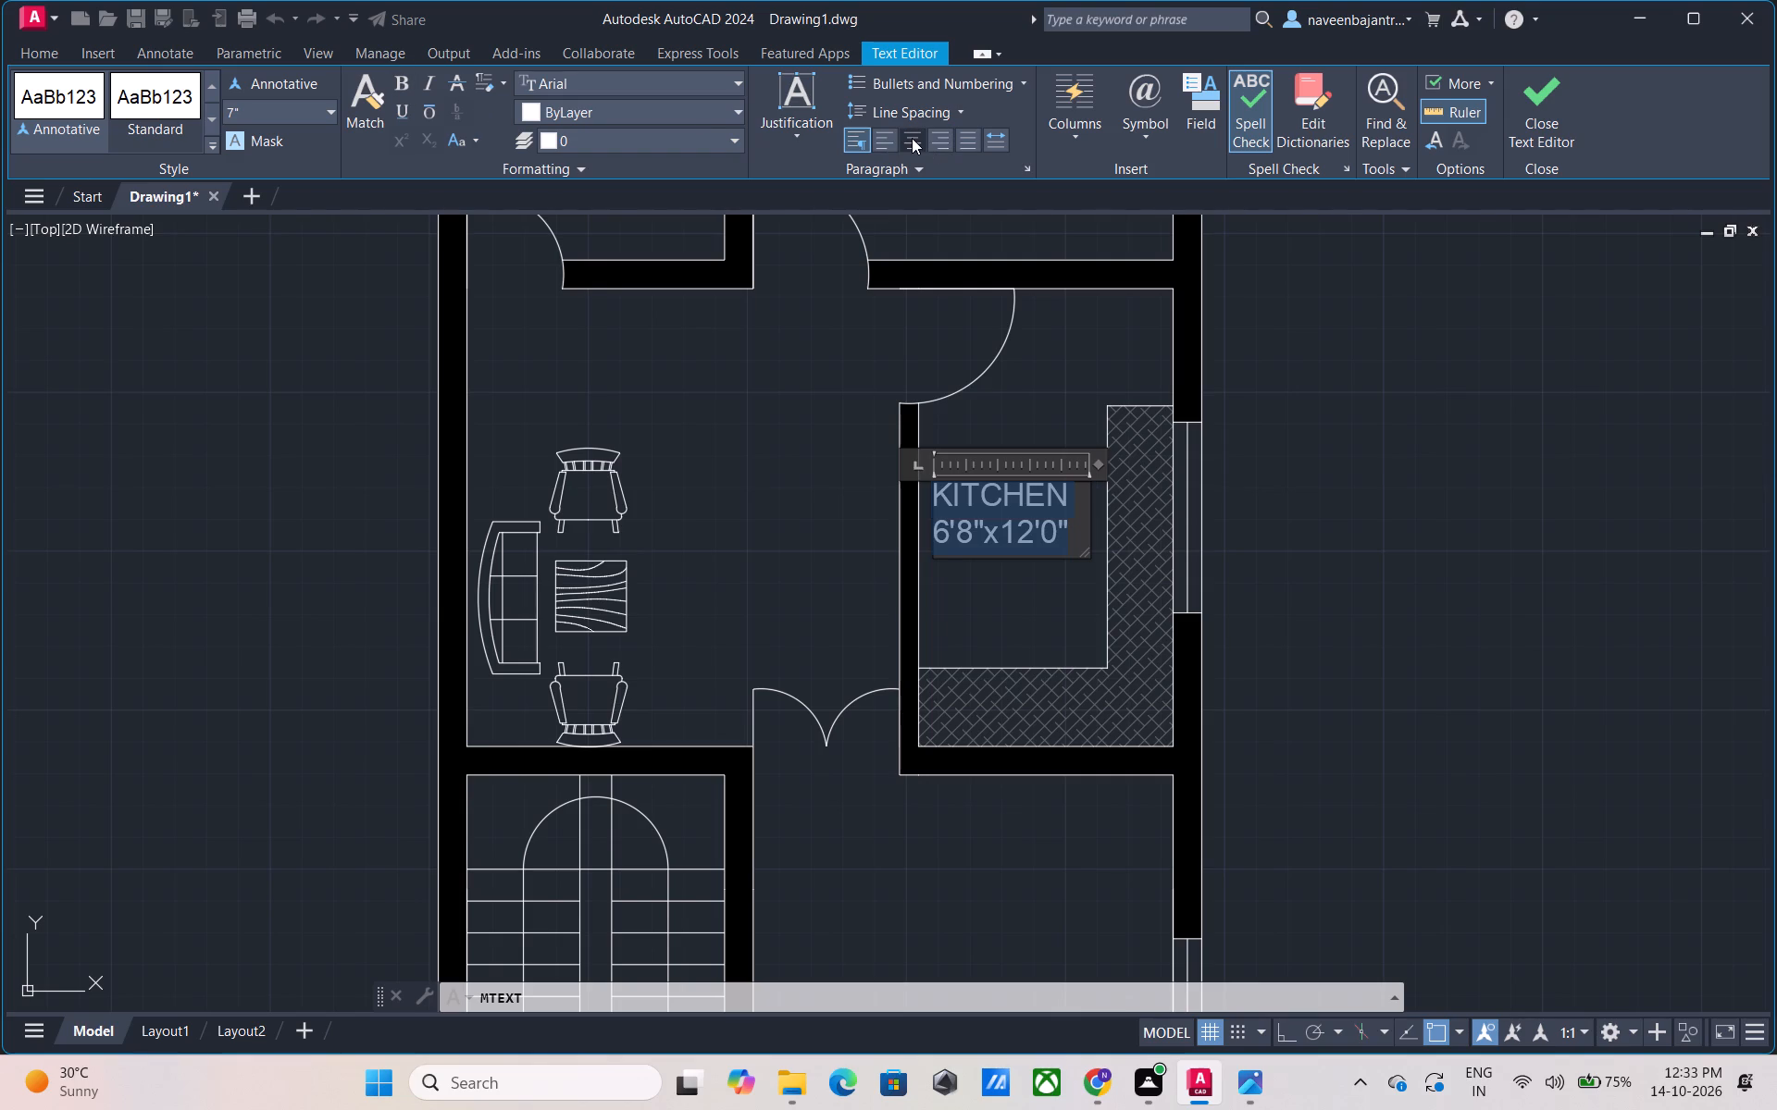
click(912, 138)
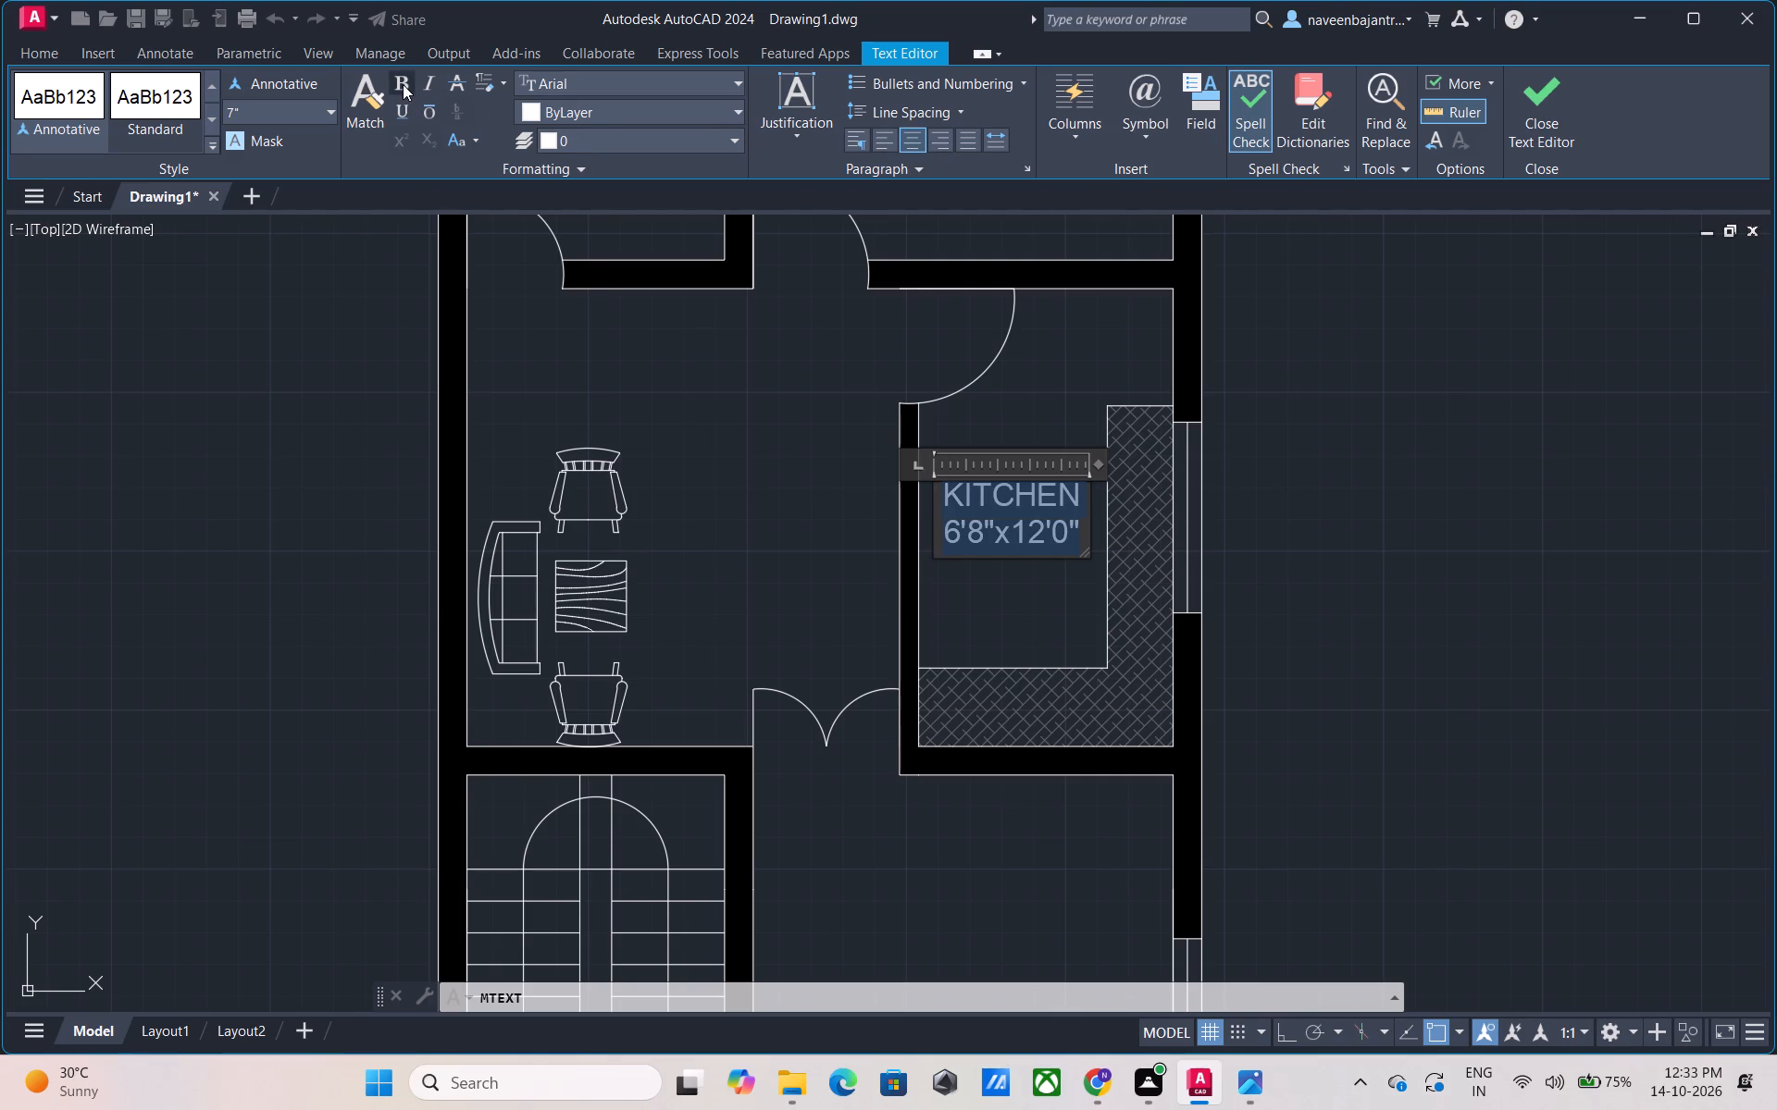
click(403, 84)
click(1536, 140)
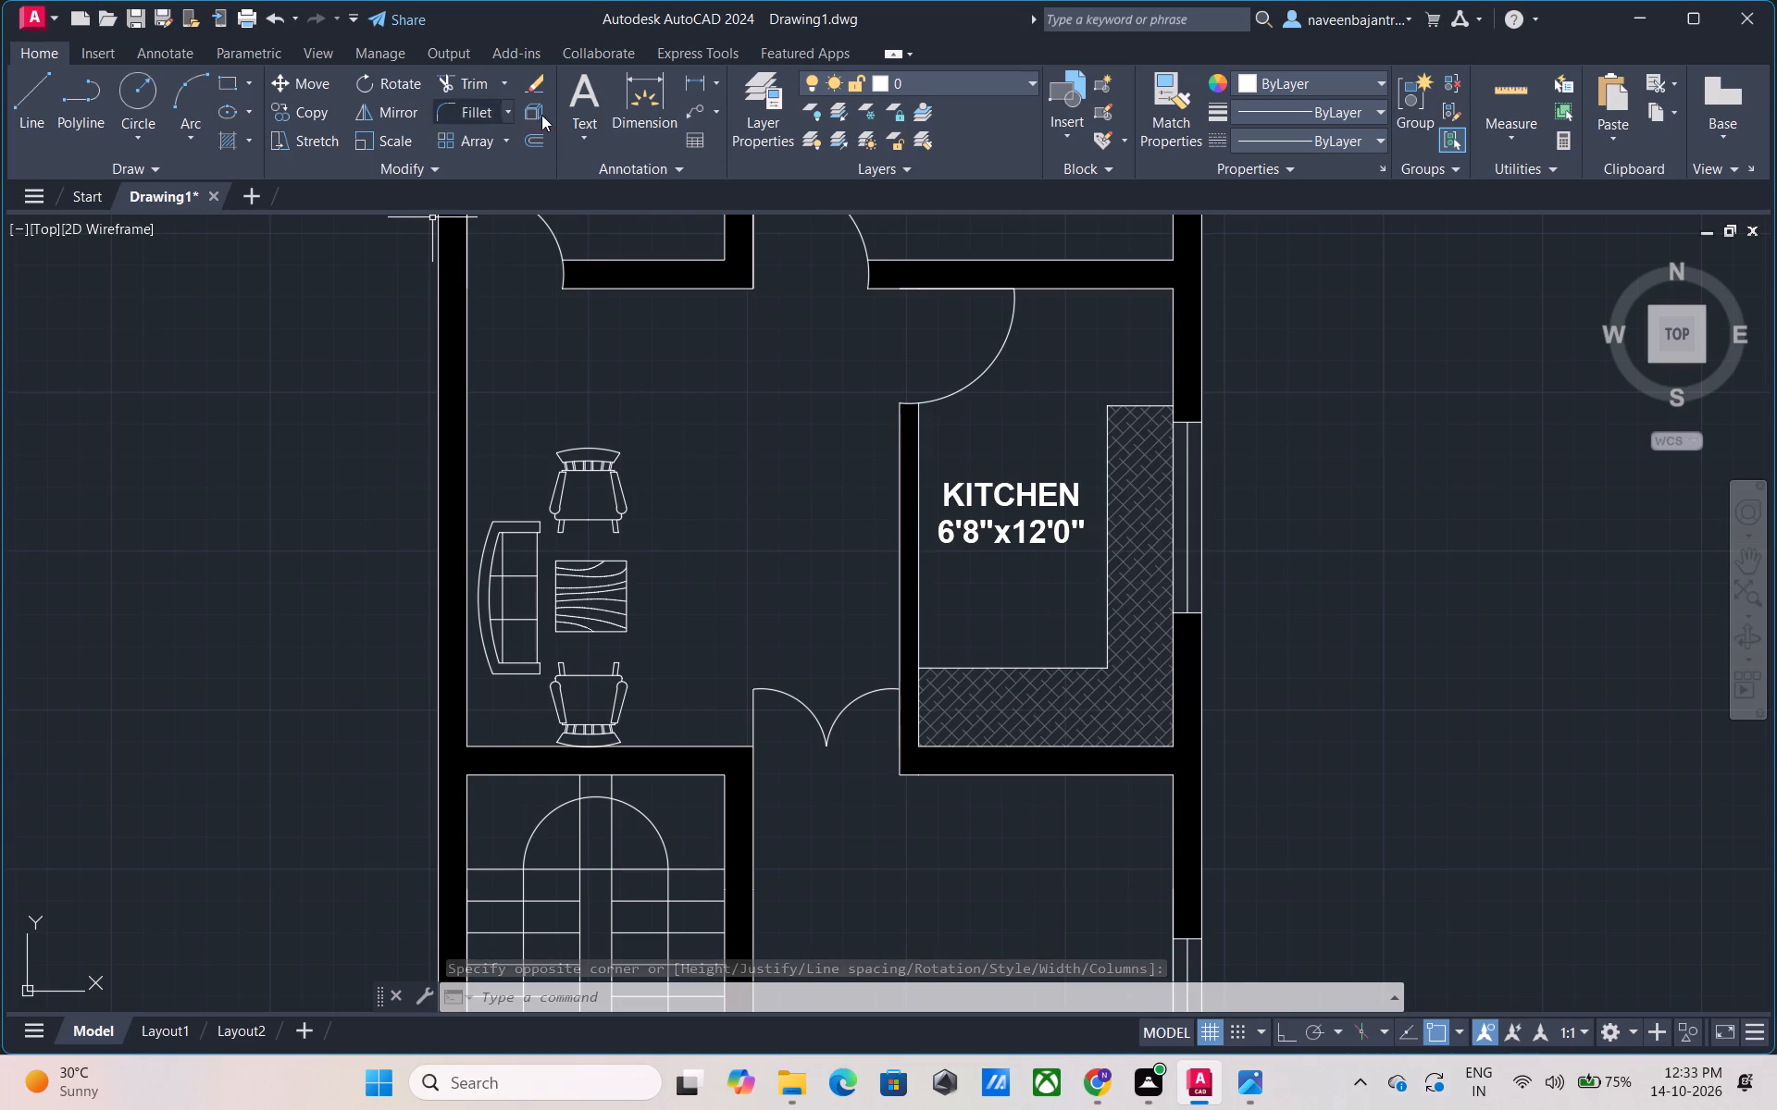
Add a multiline text label with 7" text height beside the sofa set, reading "LIVING" with 11'6"x12'0" on the second line.
click(588, 103)
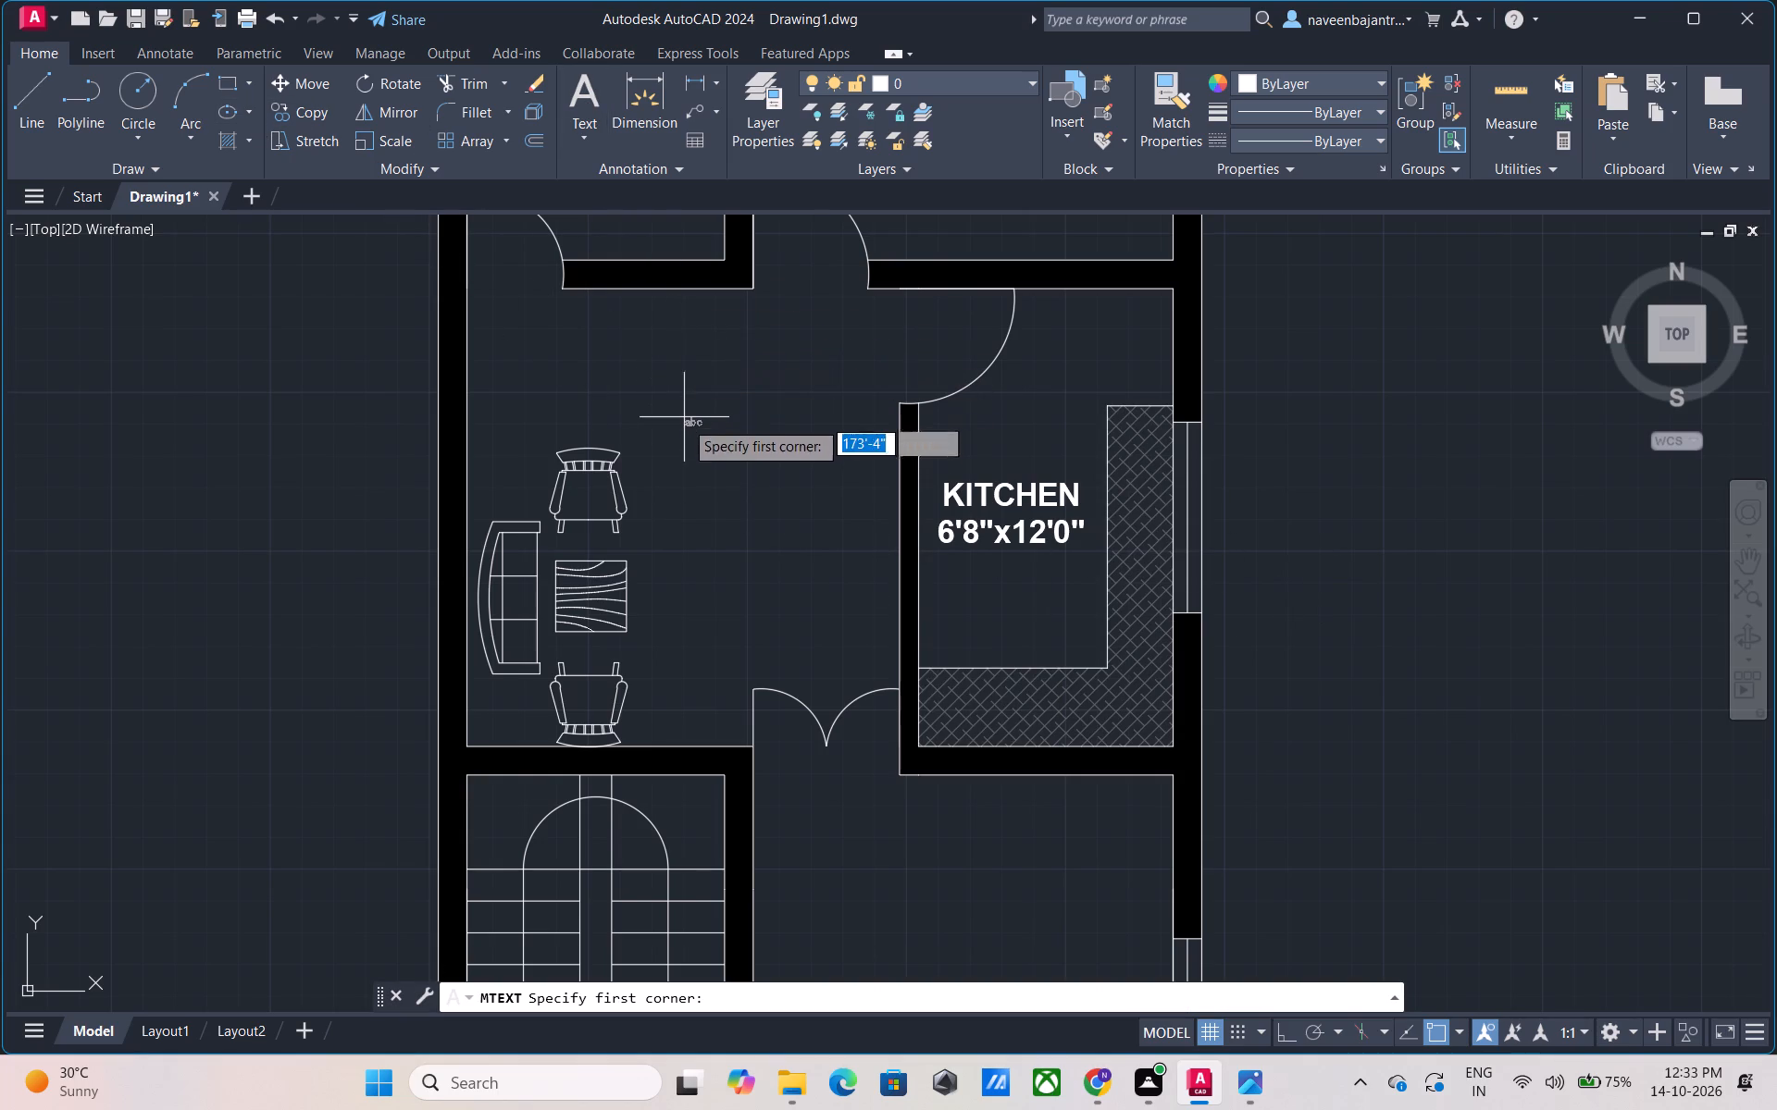
click(695, 521)
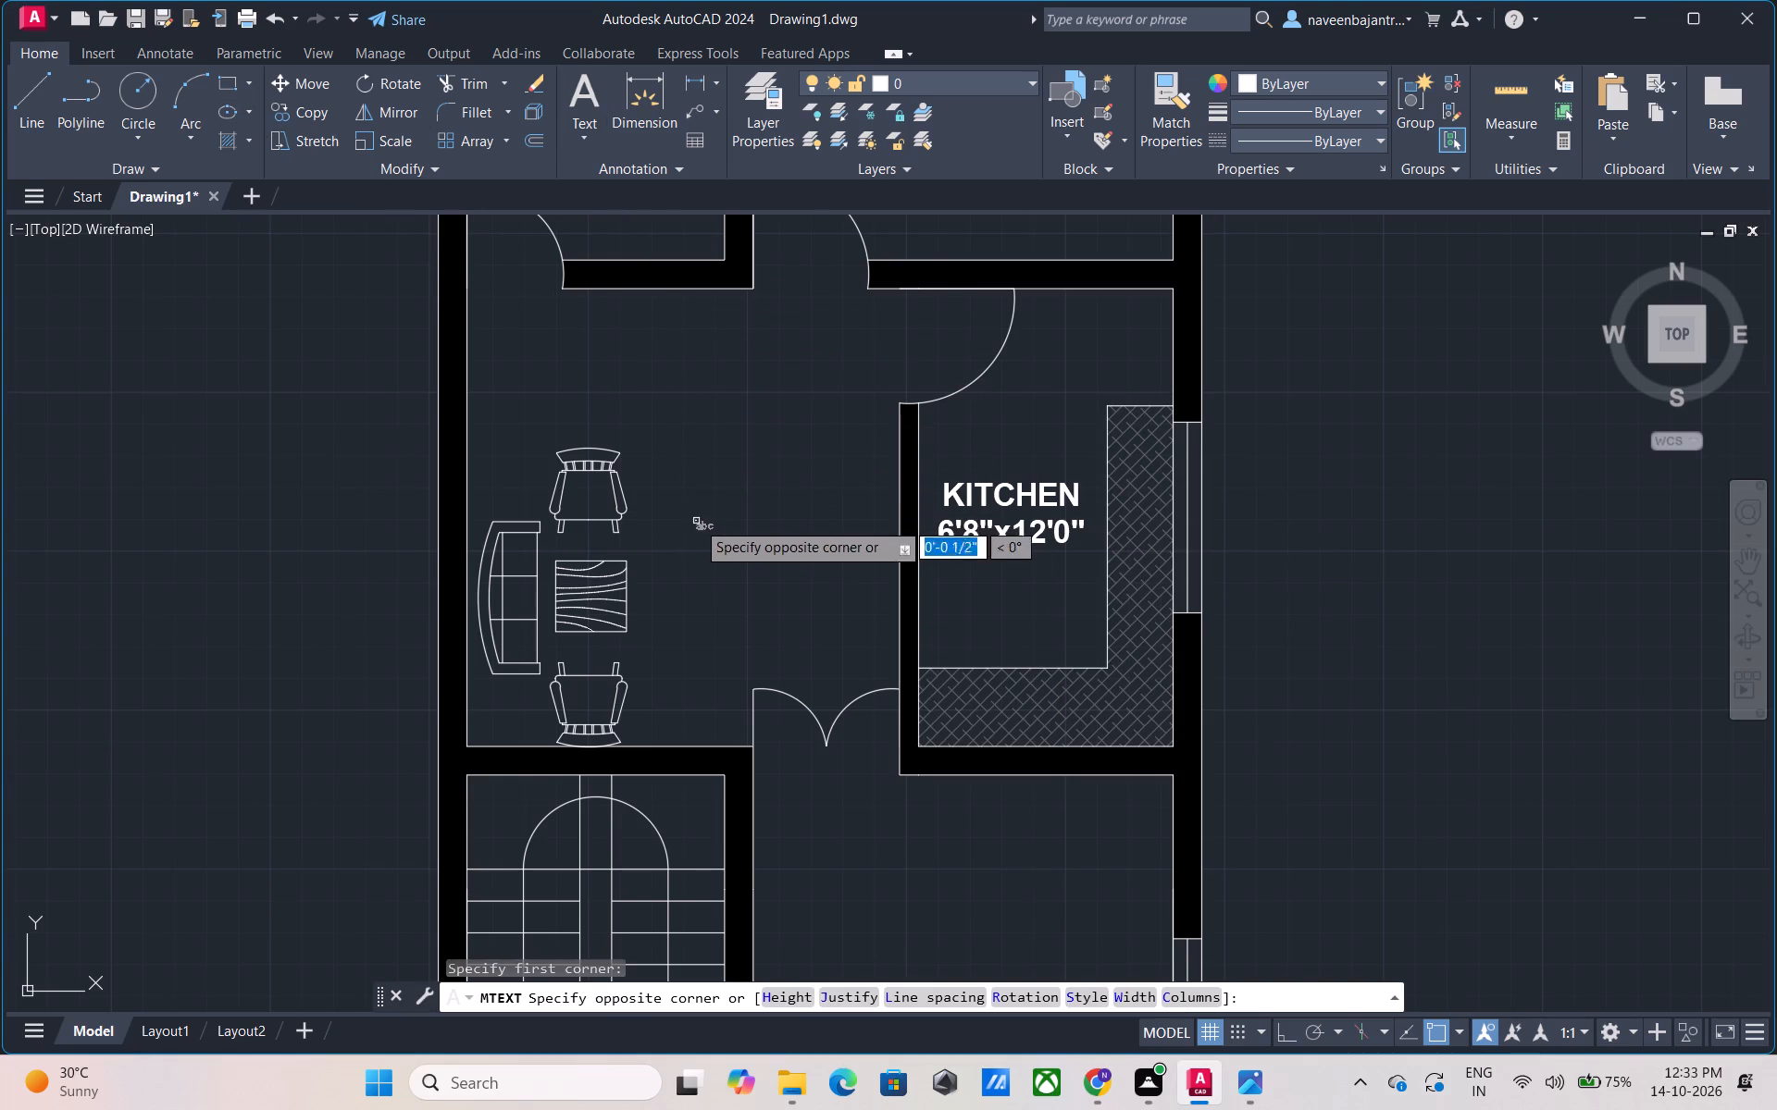
click(874, 584)
click(278, 102)
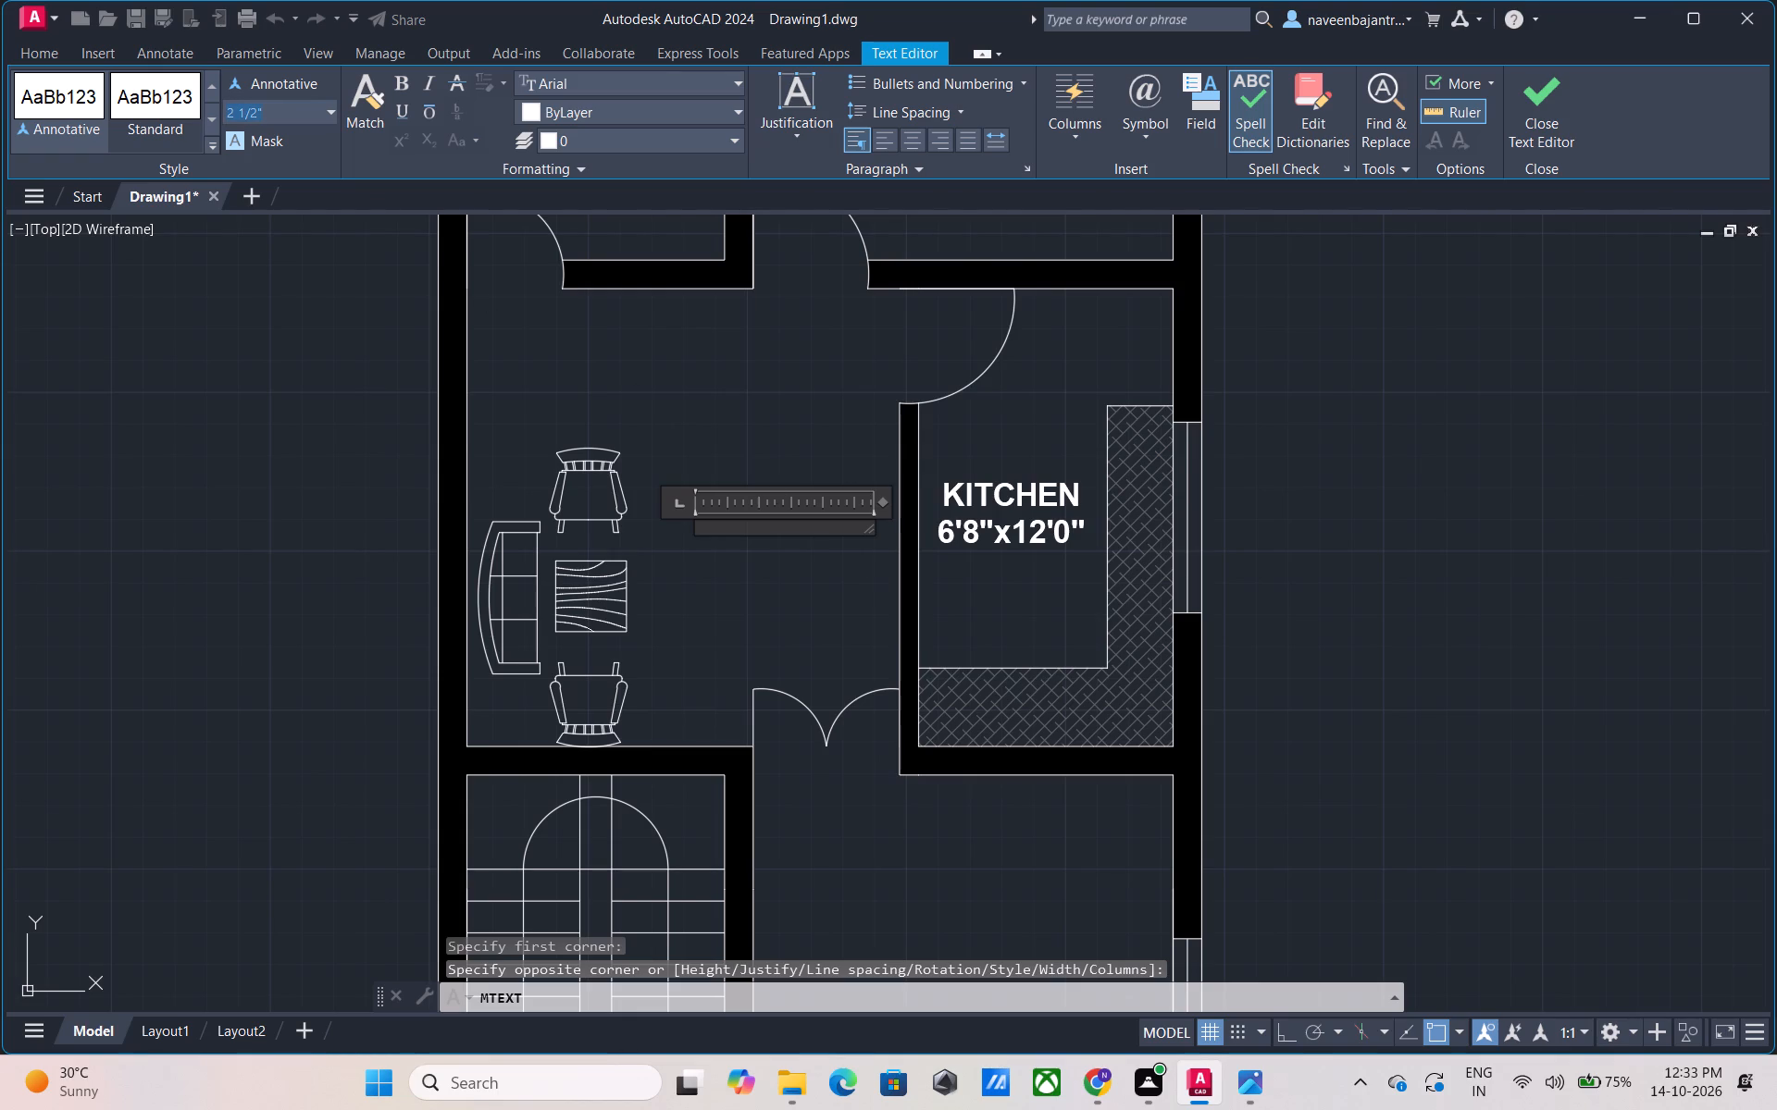
key(7)
key(shift+quotedbl)
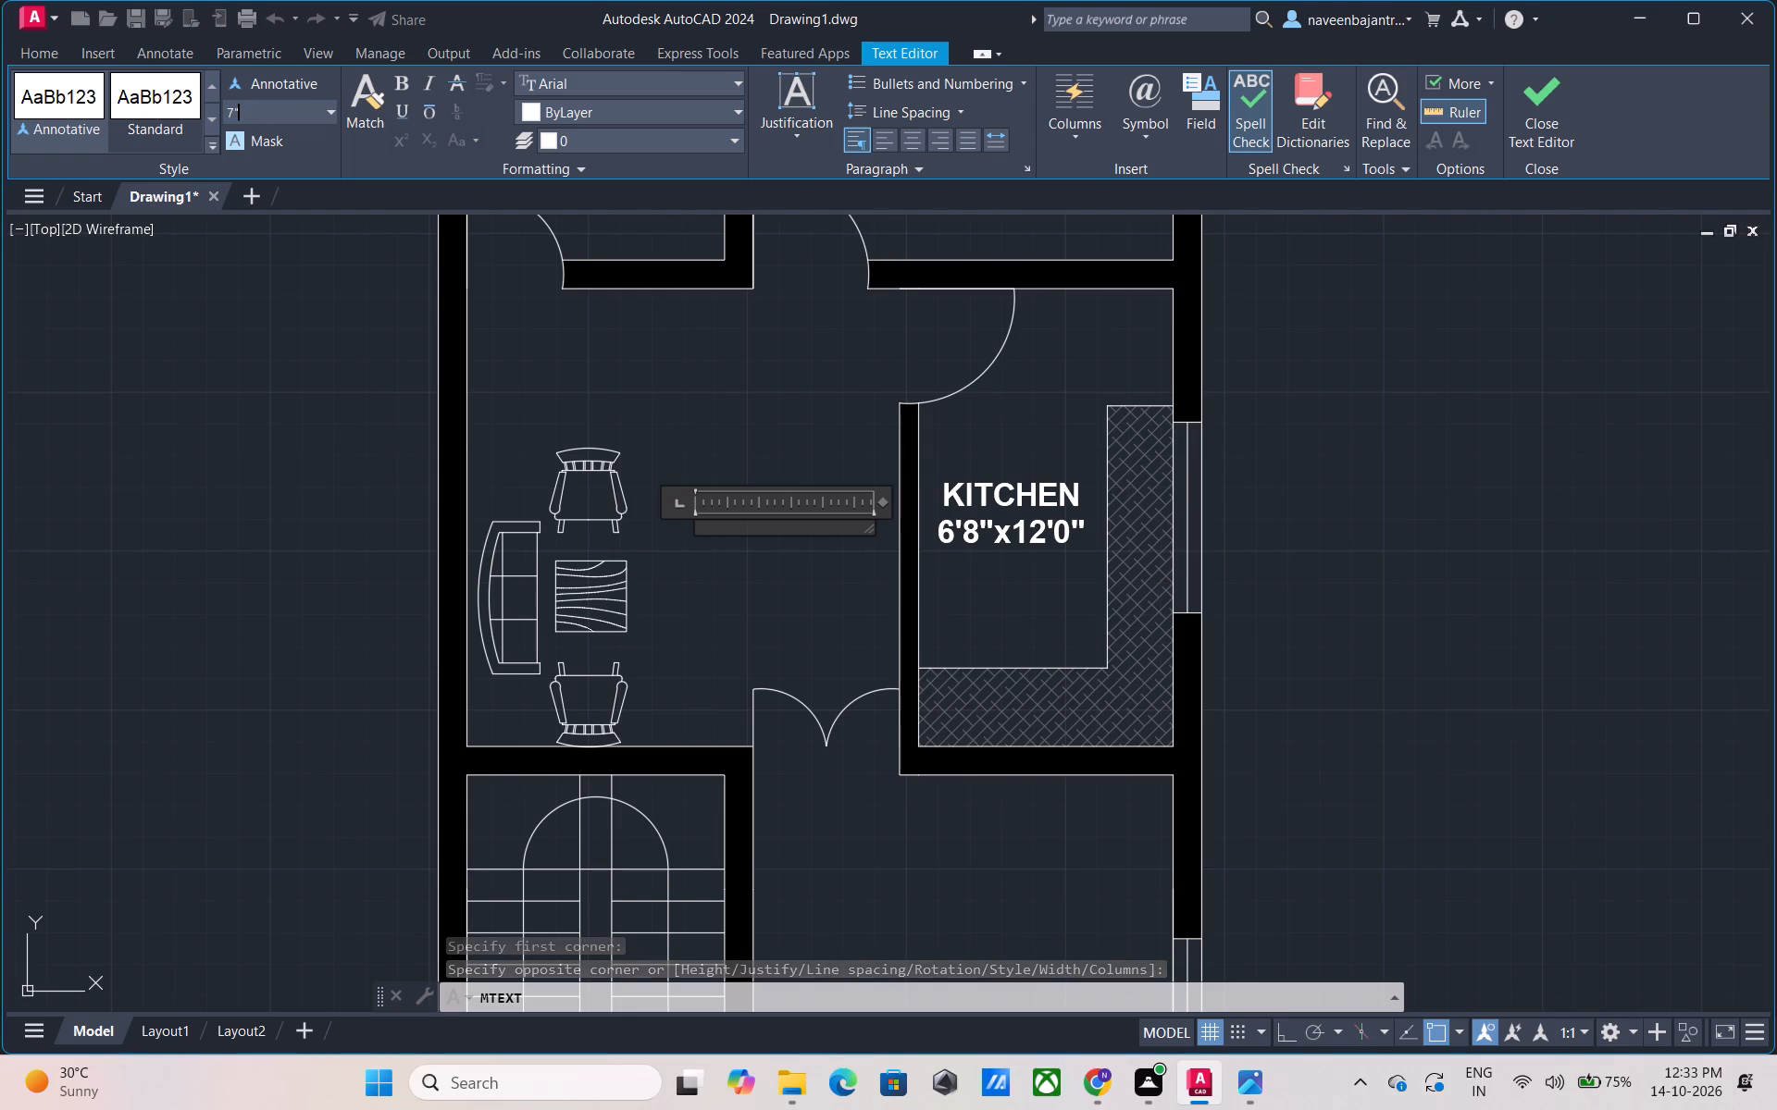
key(Return)
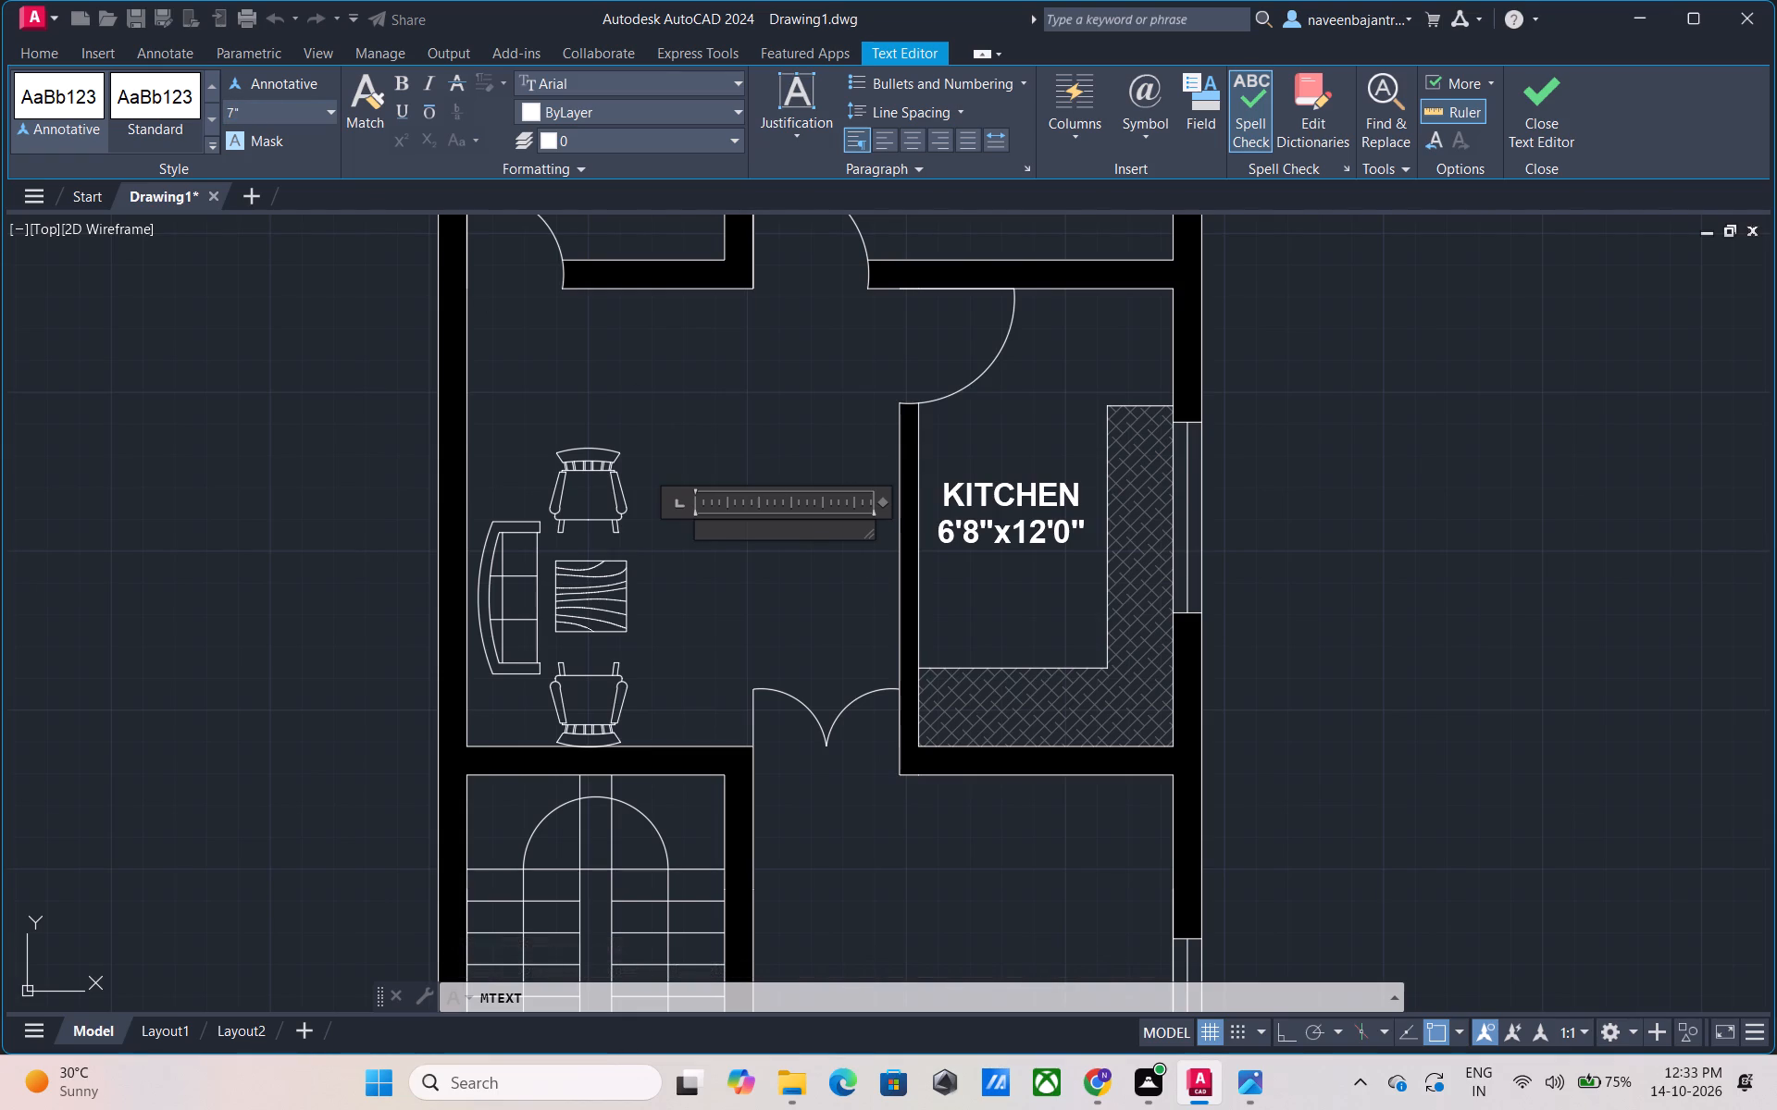
text(LIVING)
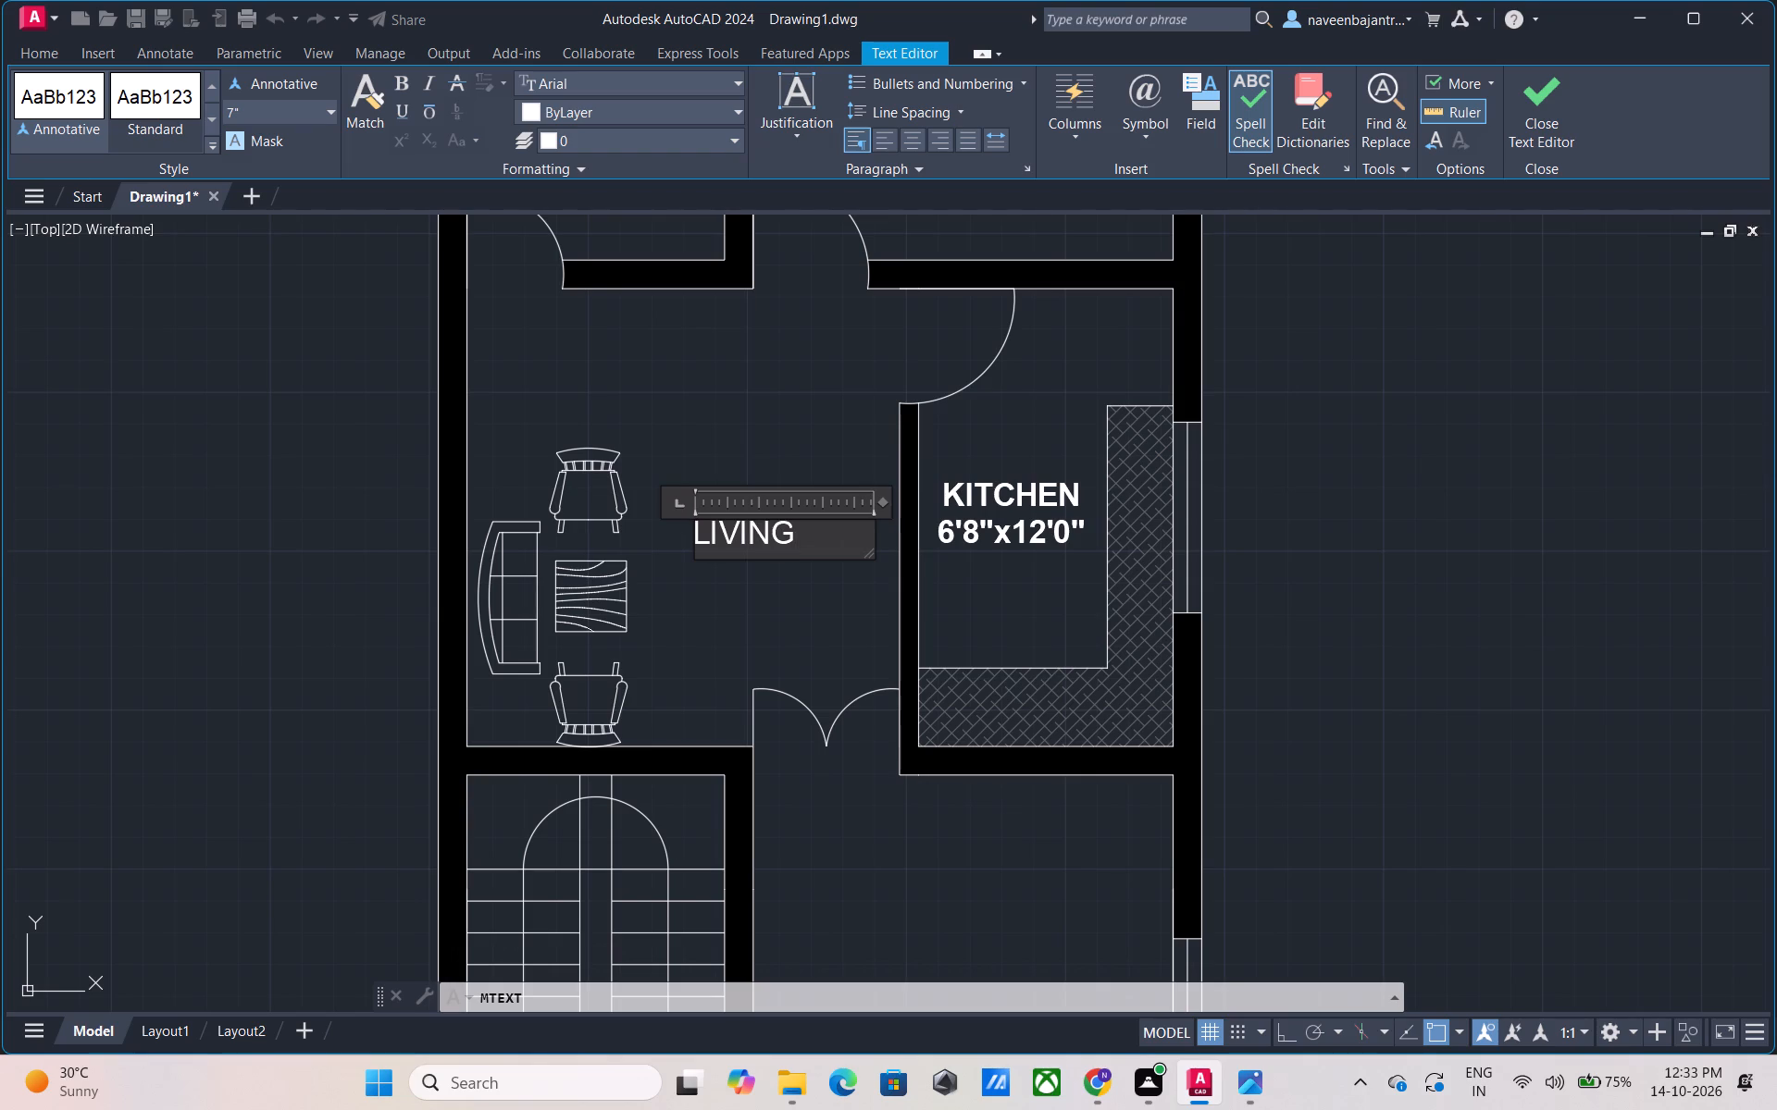
key(Return)
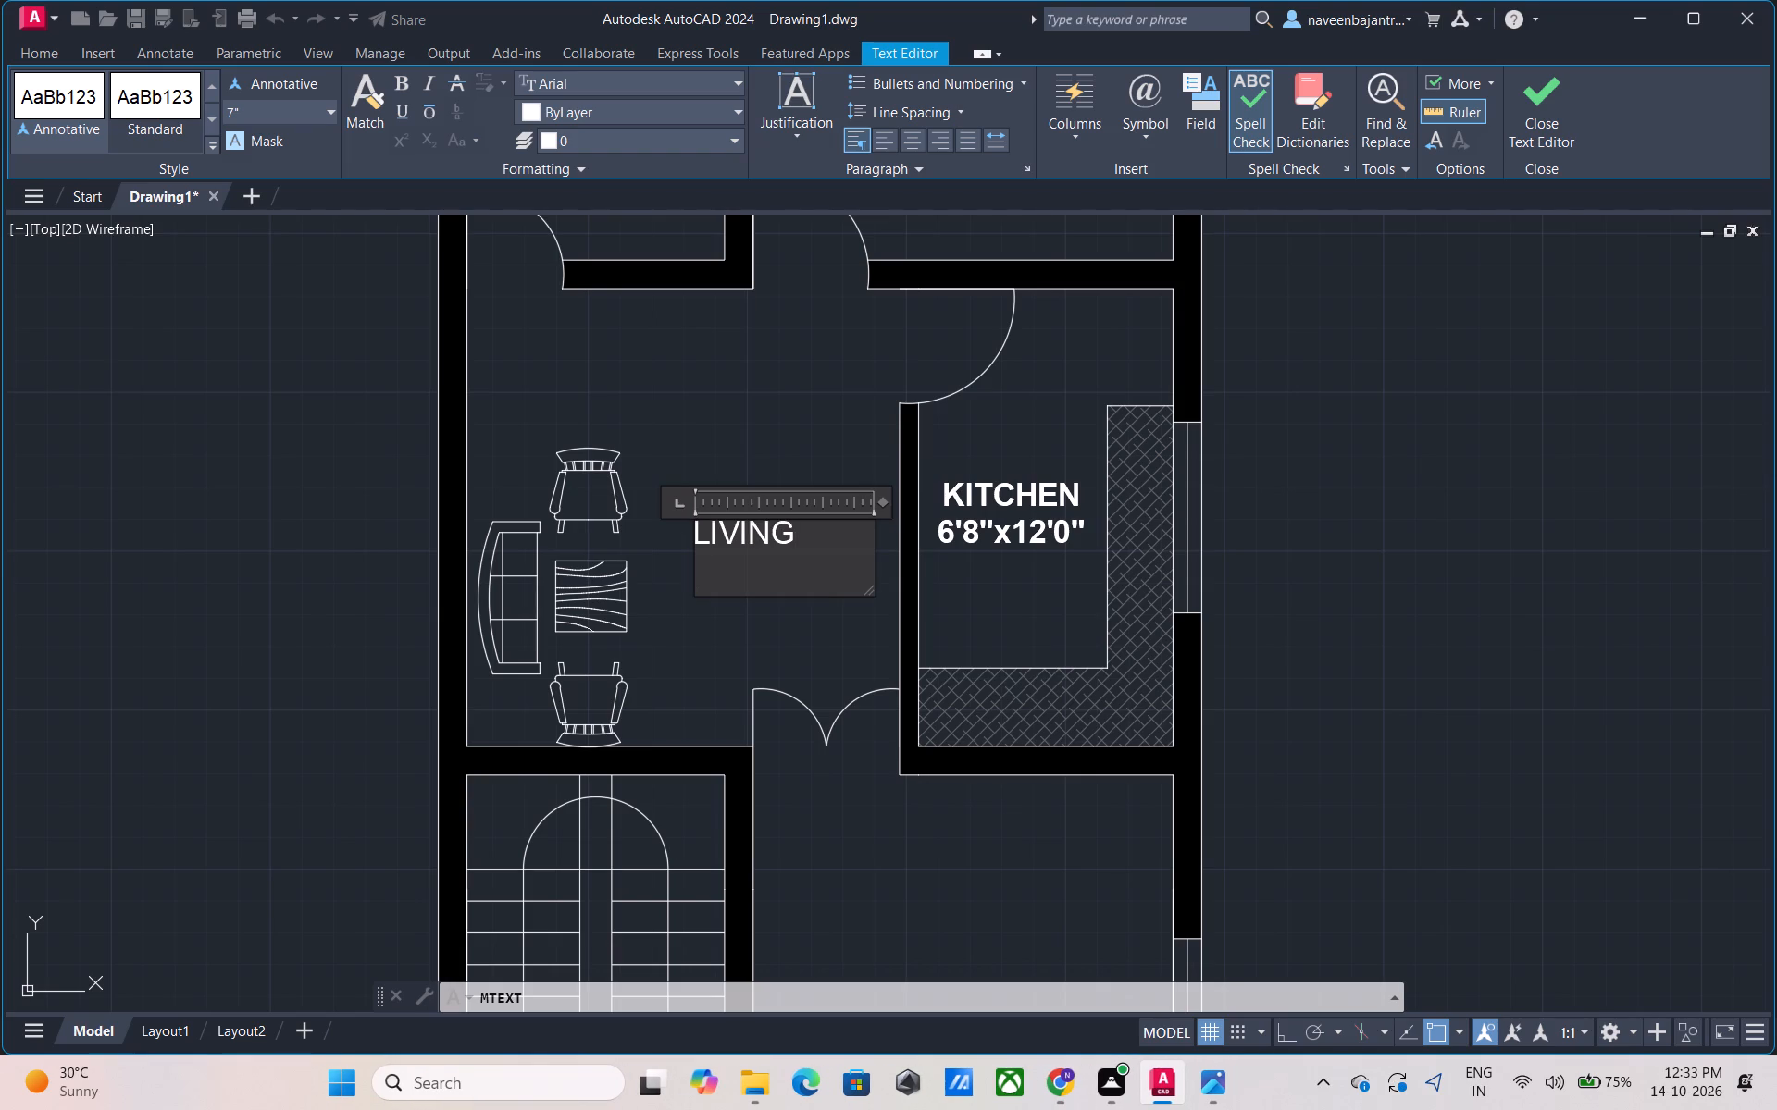
key(1)
text(1')
key(6)
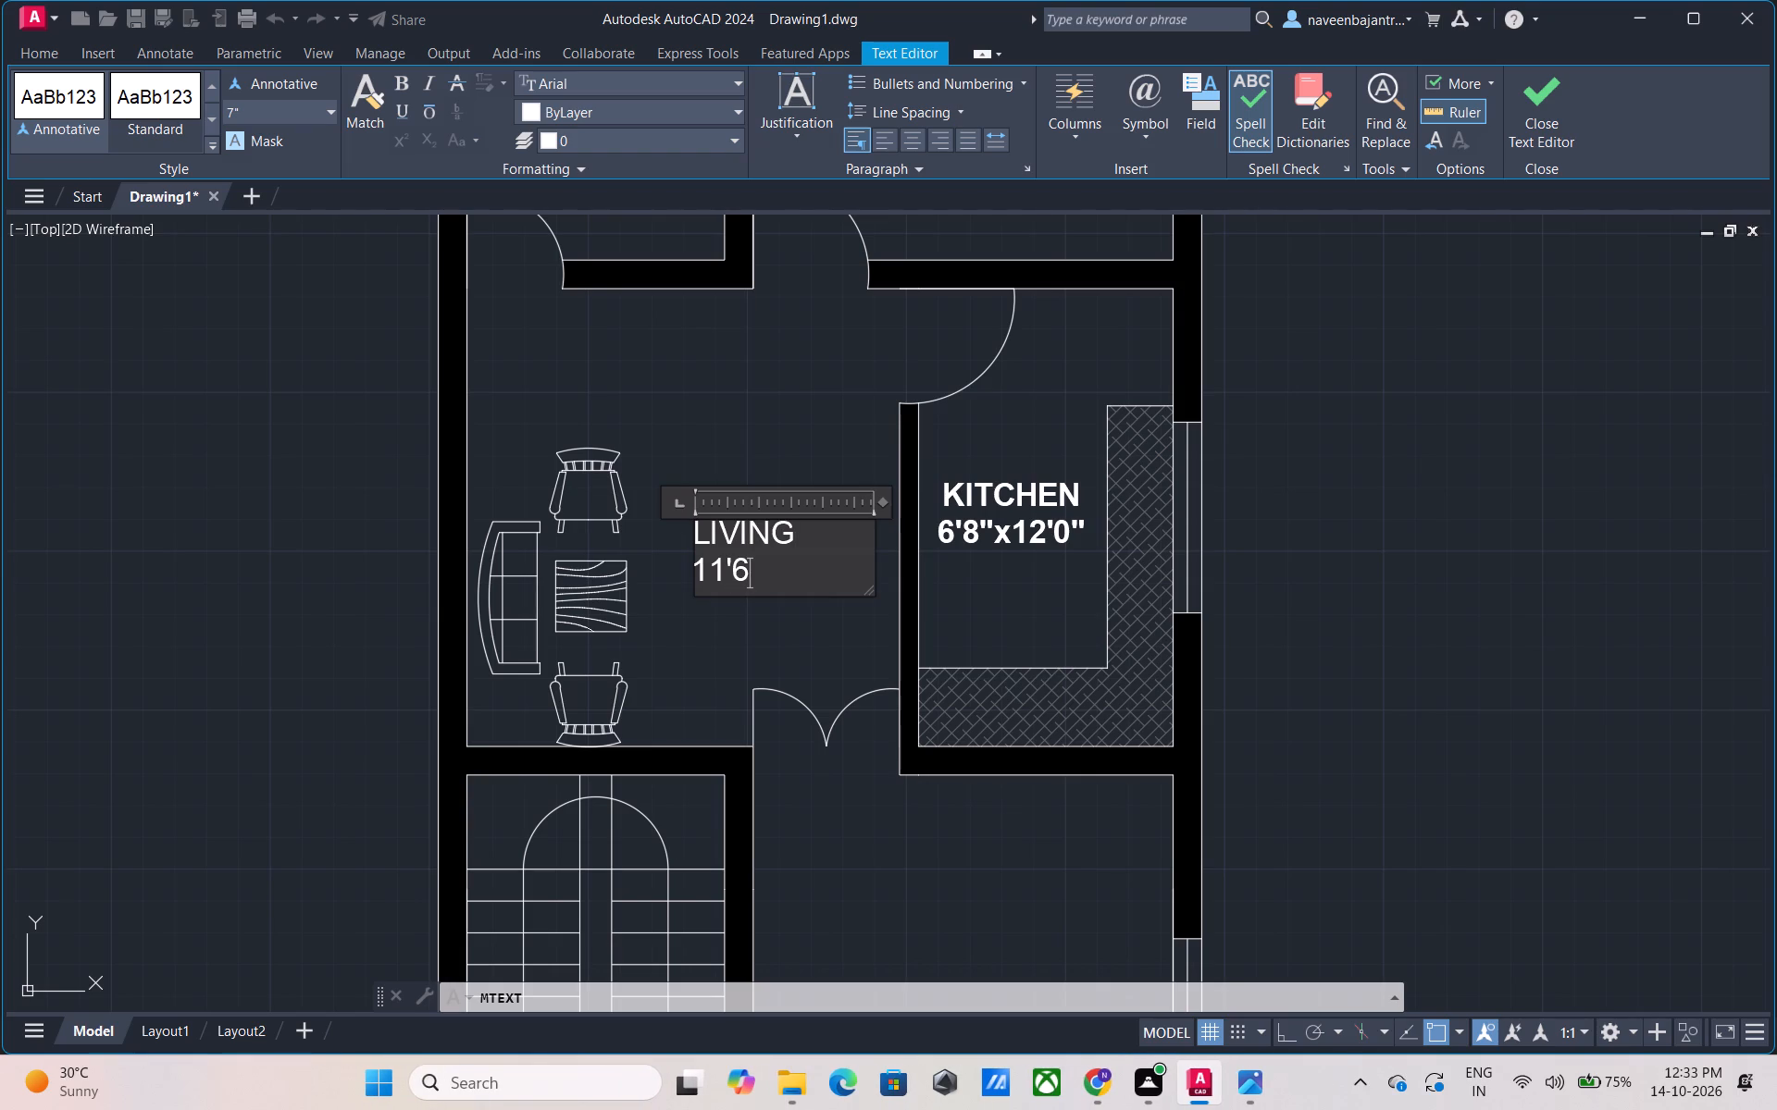
key(shift+quotedbl)
key(x)
text(12'0)
key(shift+quotedbl)
Center and bold both lines of the living room label and finish editing it.
drag(845, 576, 768, 583)
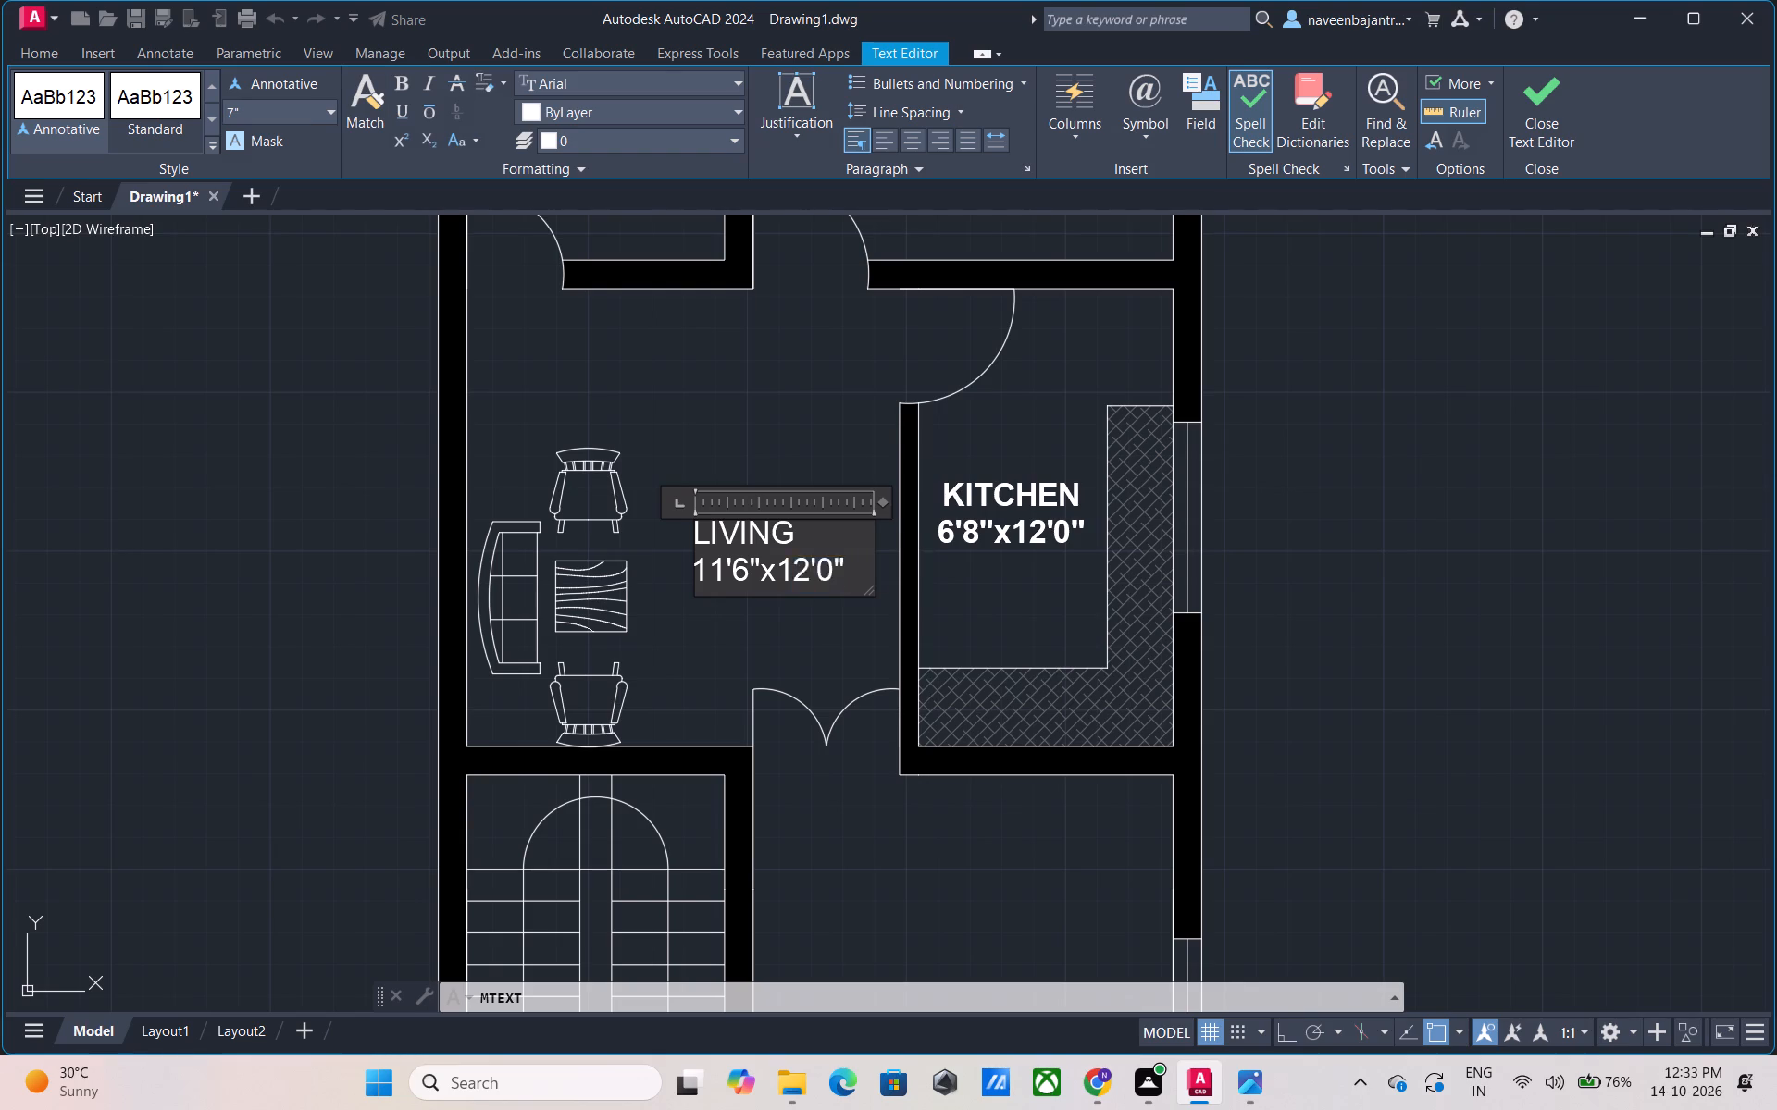
drag(768, 583, 690, 548)
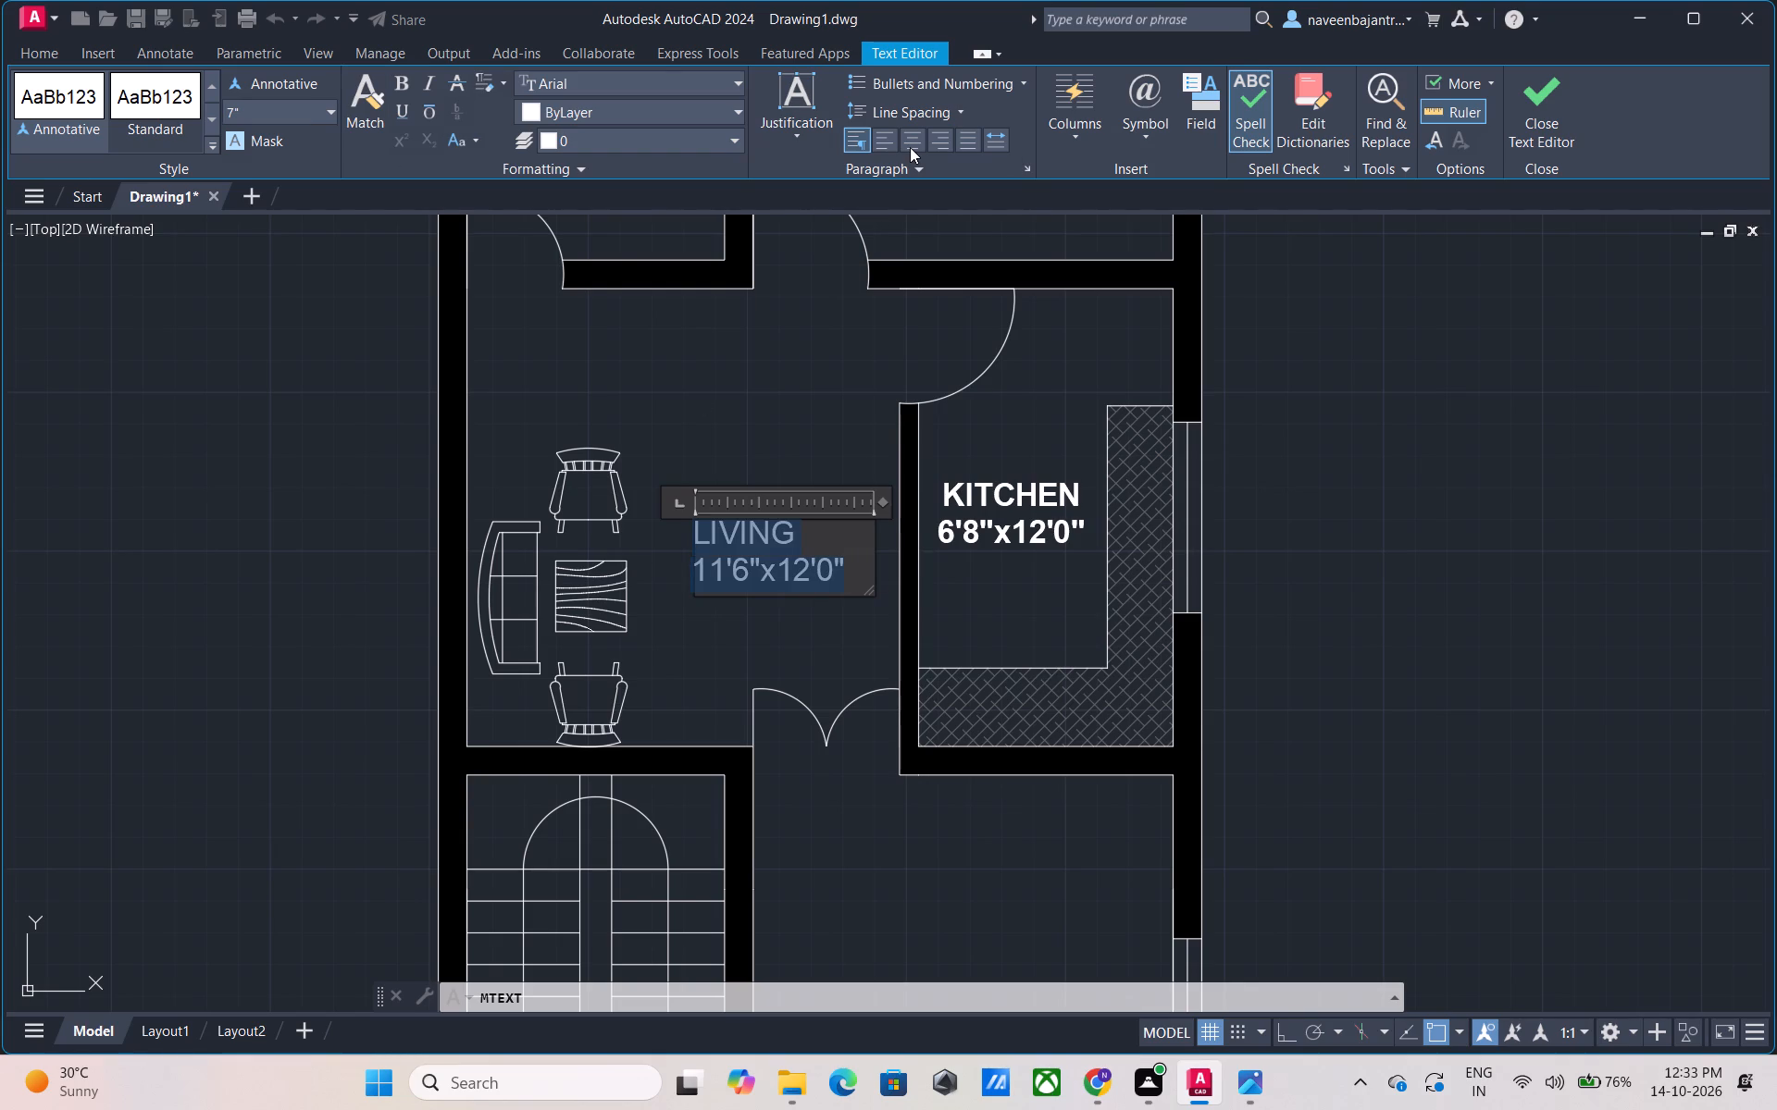
click(910, 147)
click(398, 83)
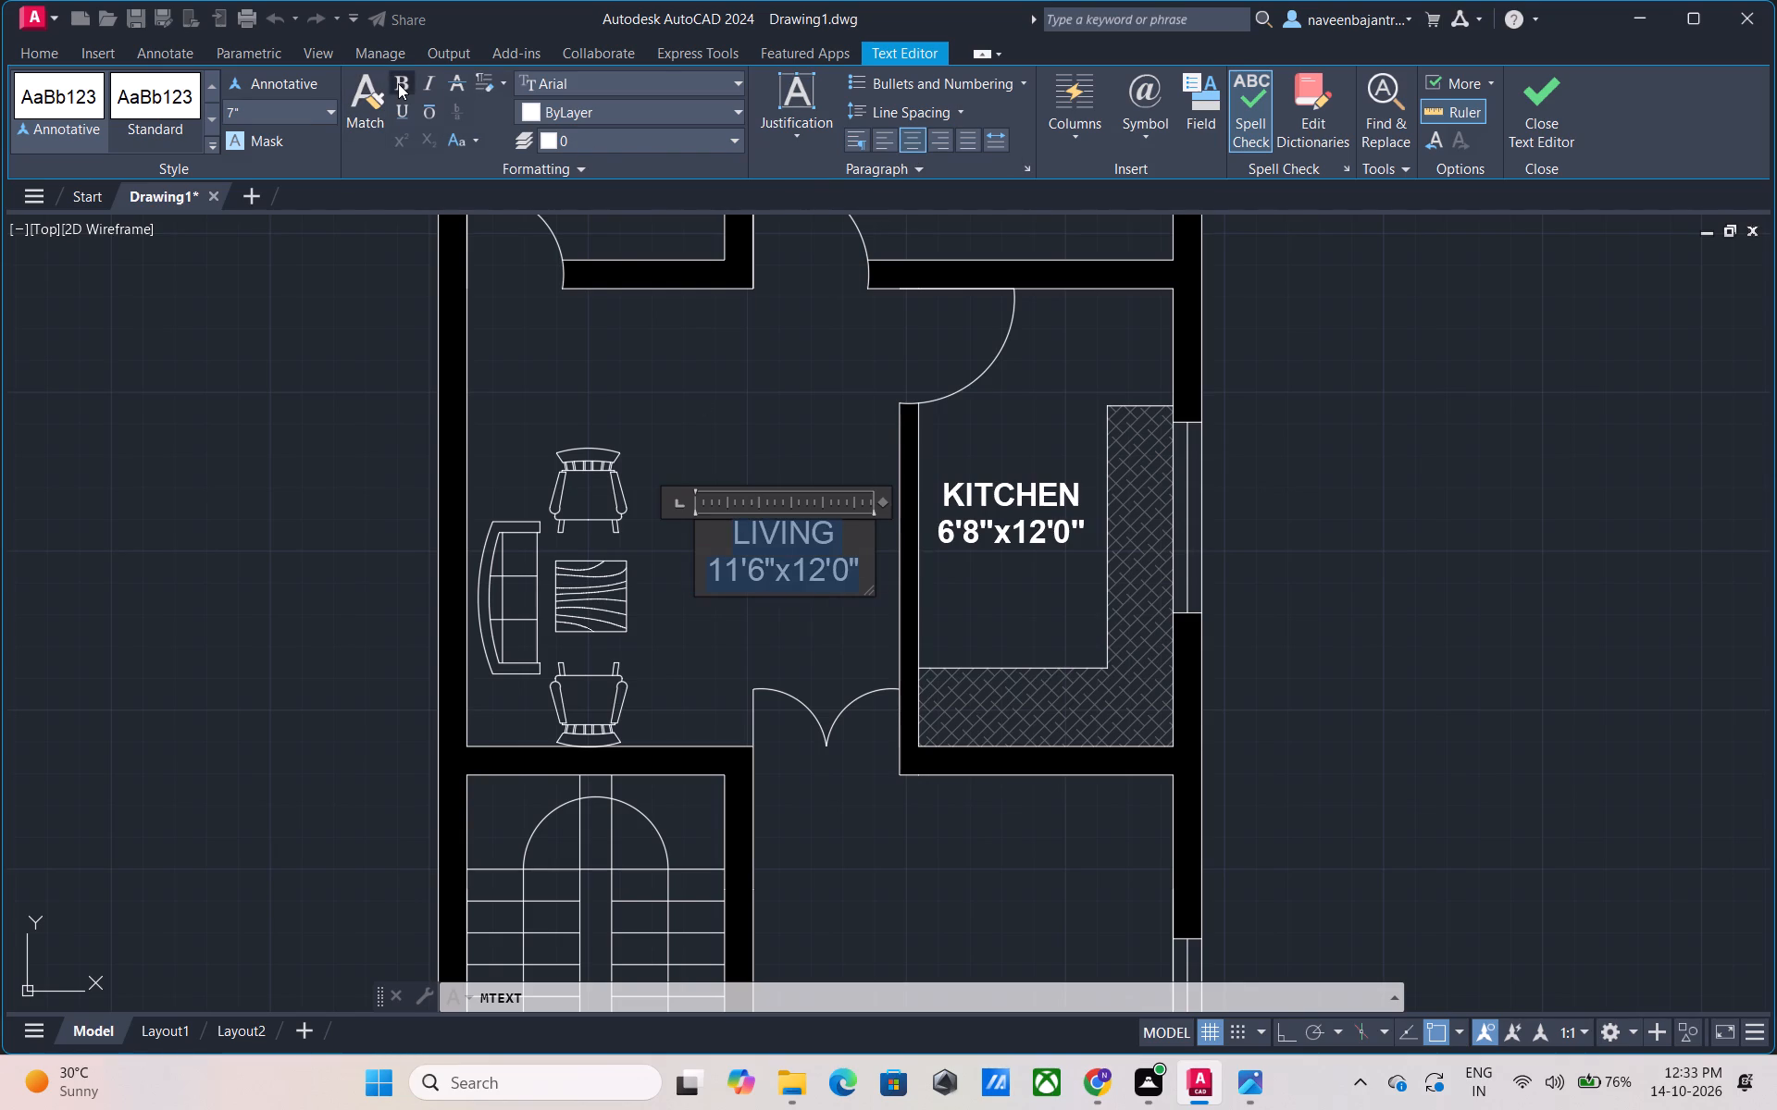
click(1545, 122)
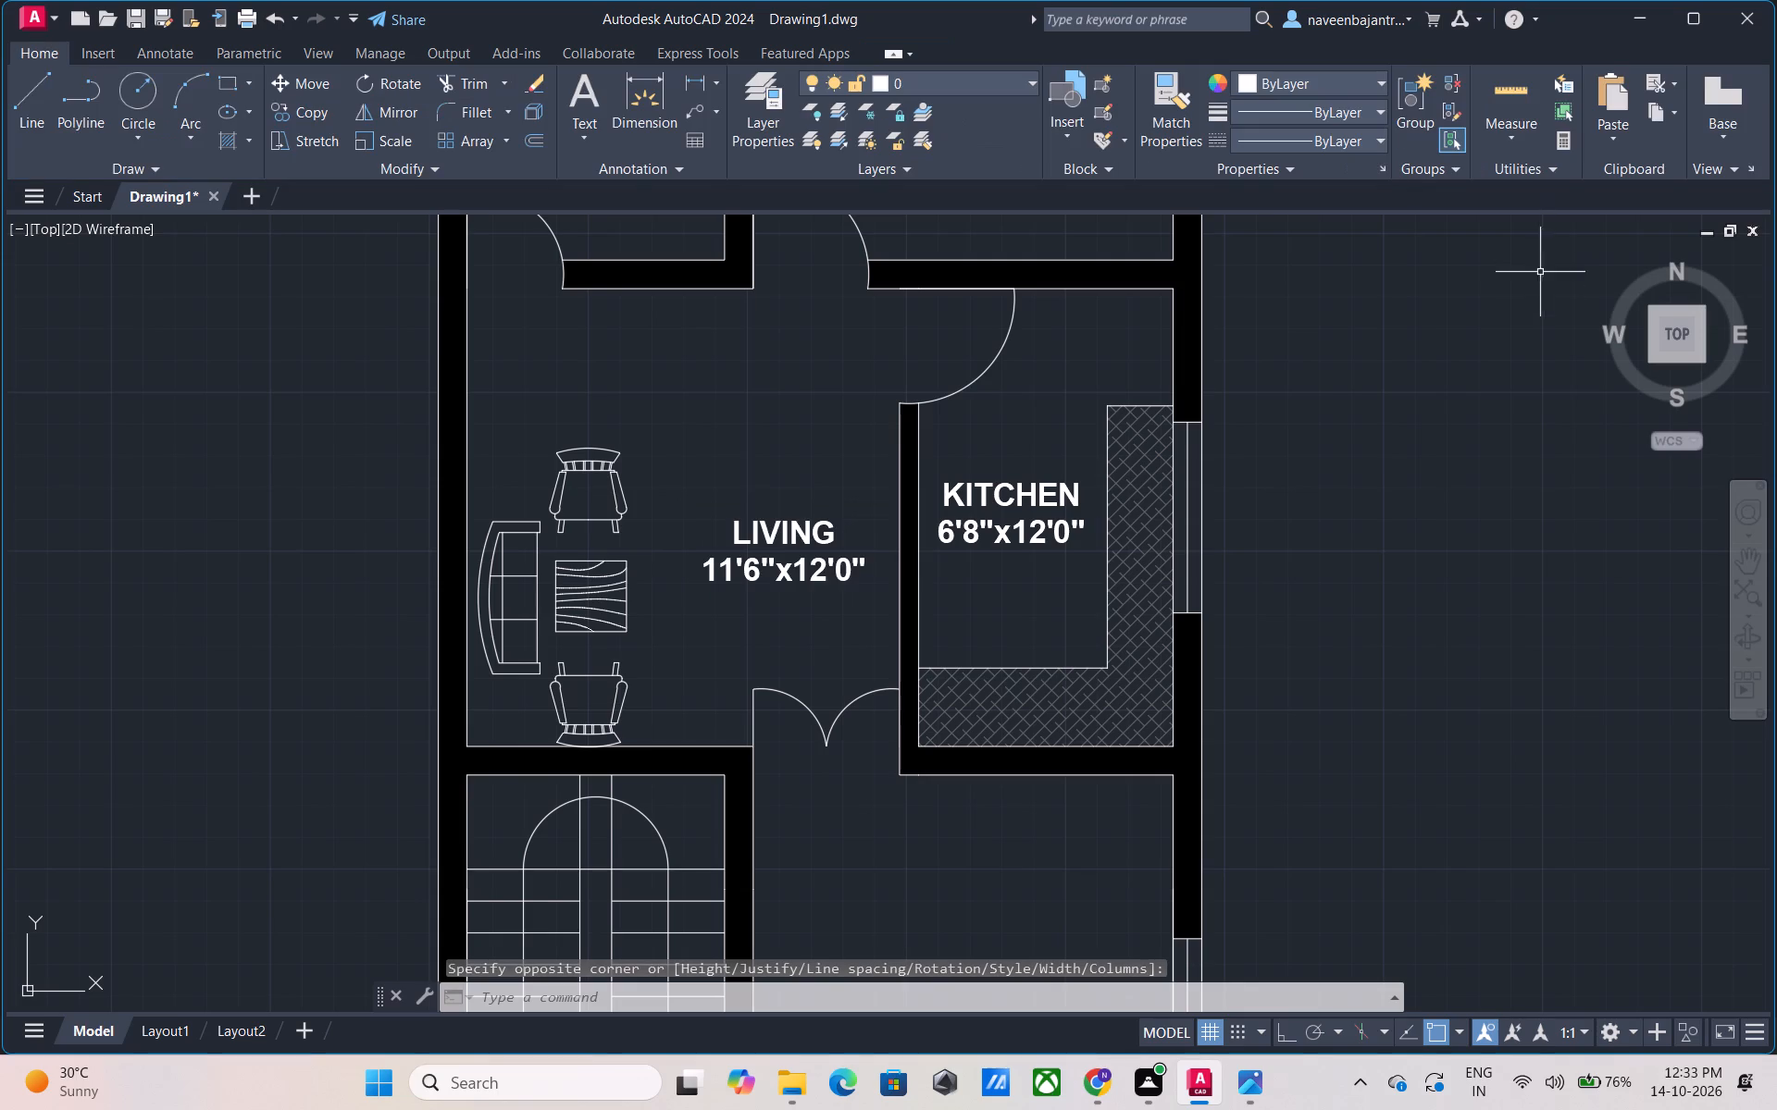
Move the living room label up about 1' and slightly toward the seating.
scroll(1540, 413, down, 1)
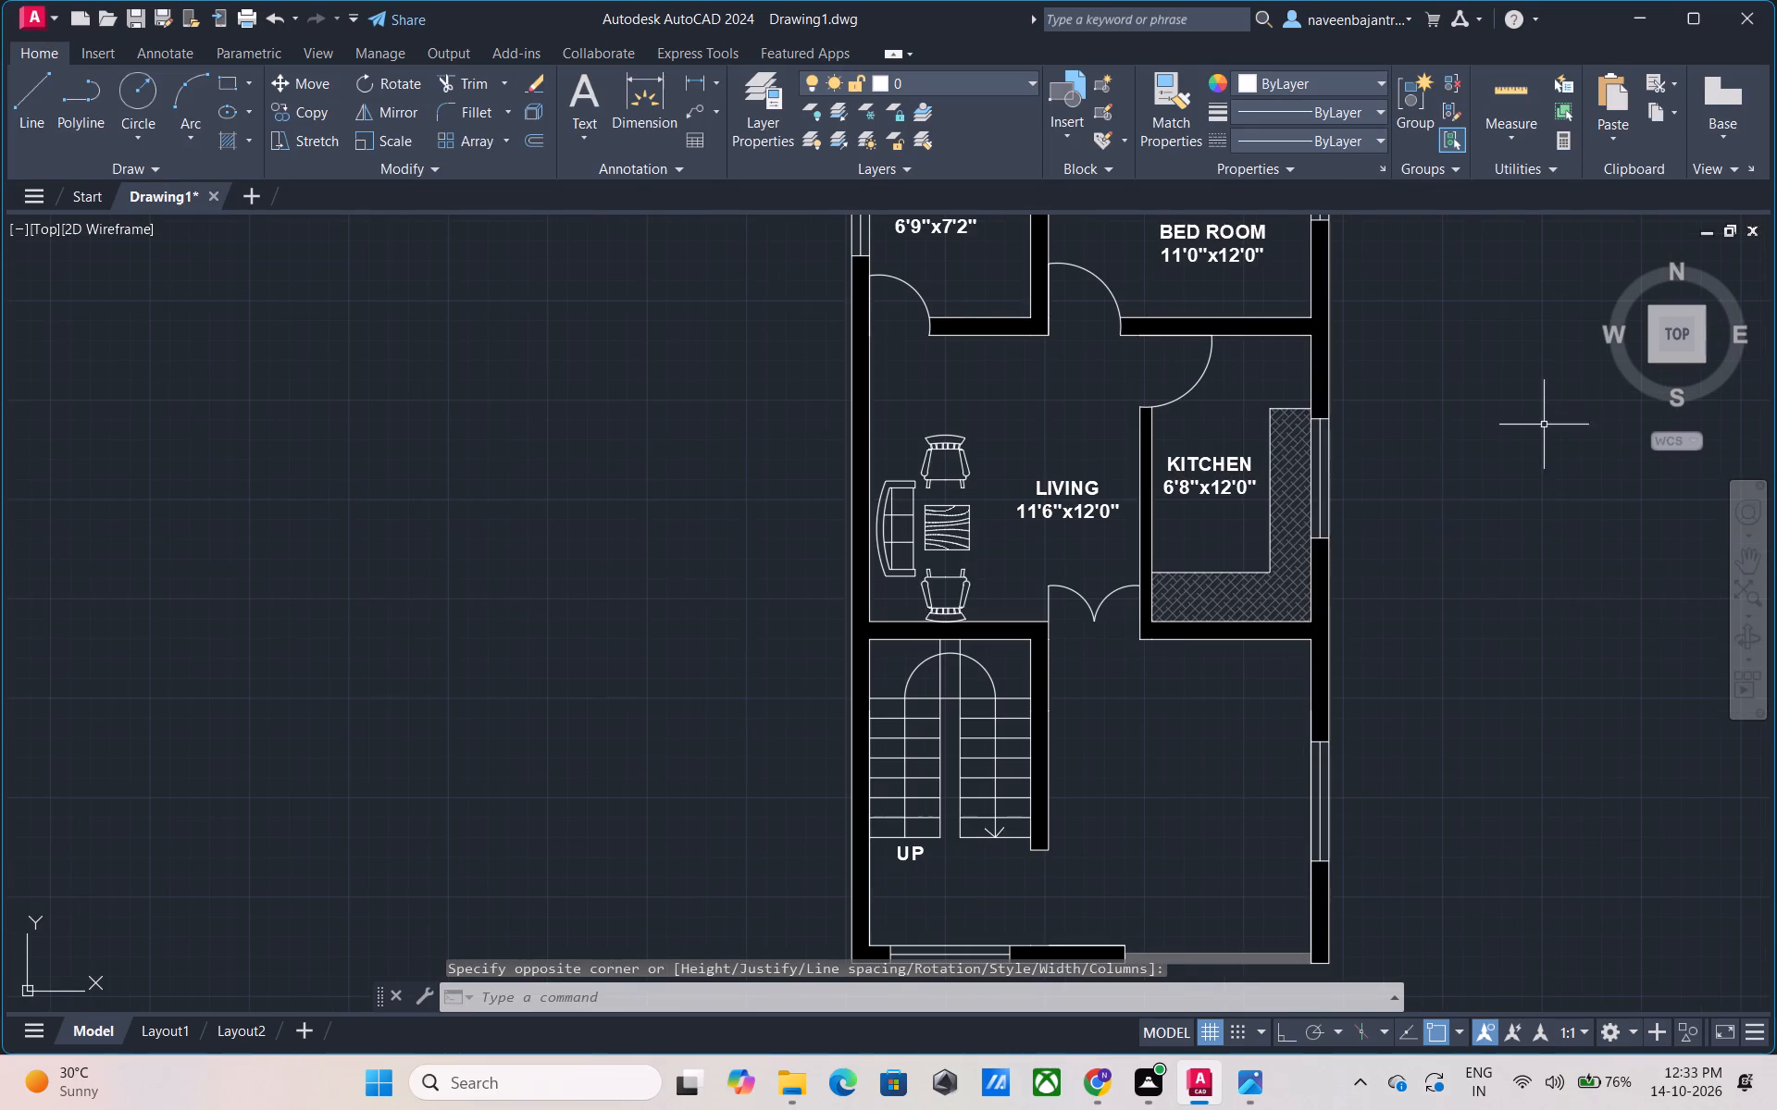
middle_drag(1523, 492, 1445, 588)
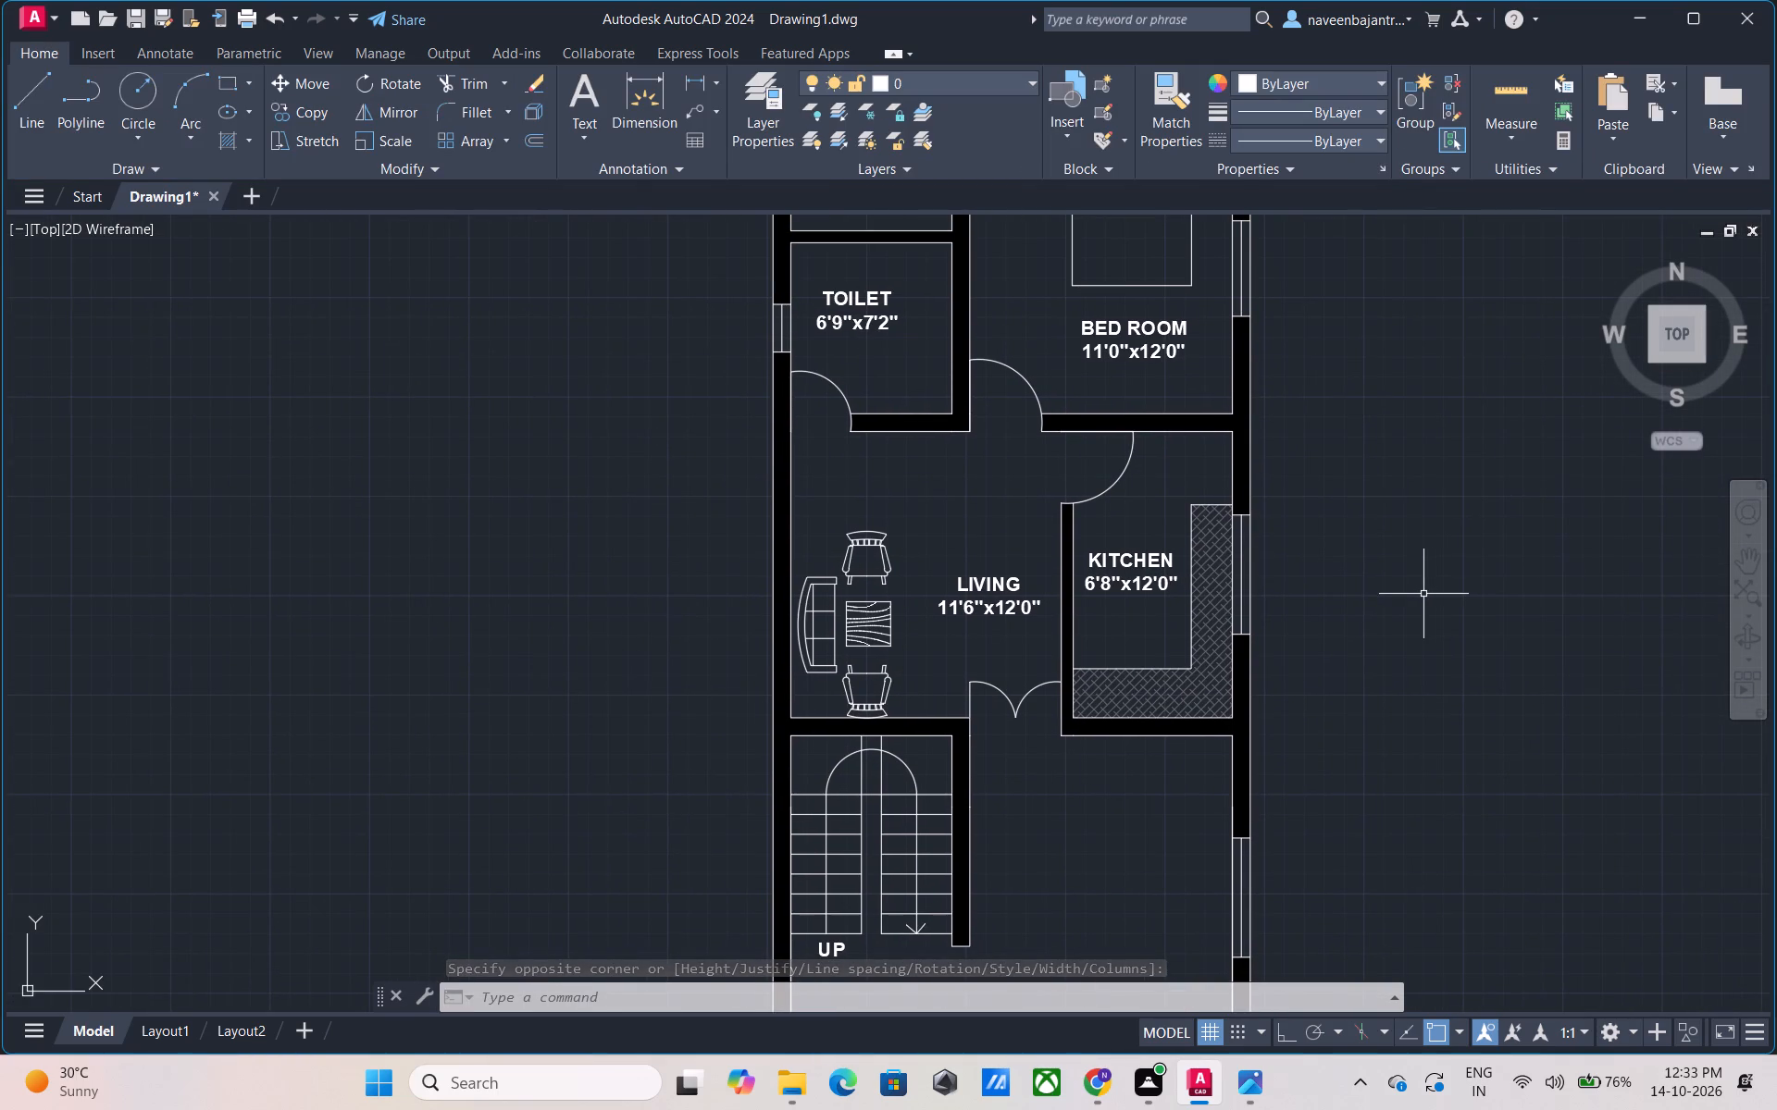
click(1015, 613)
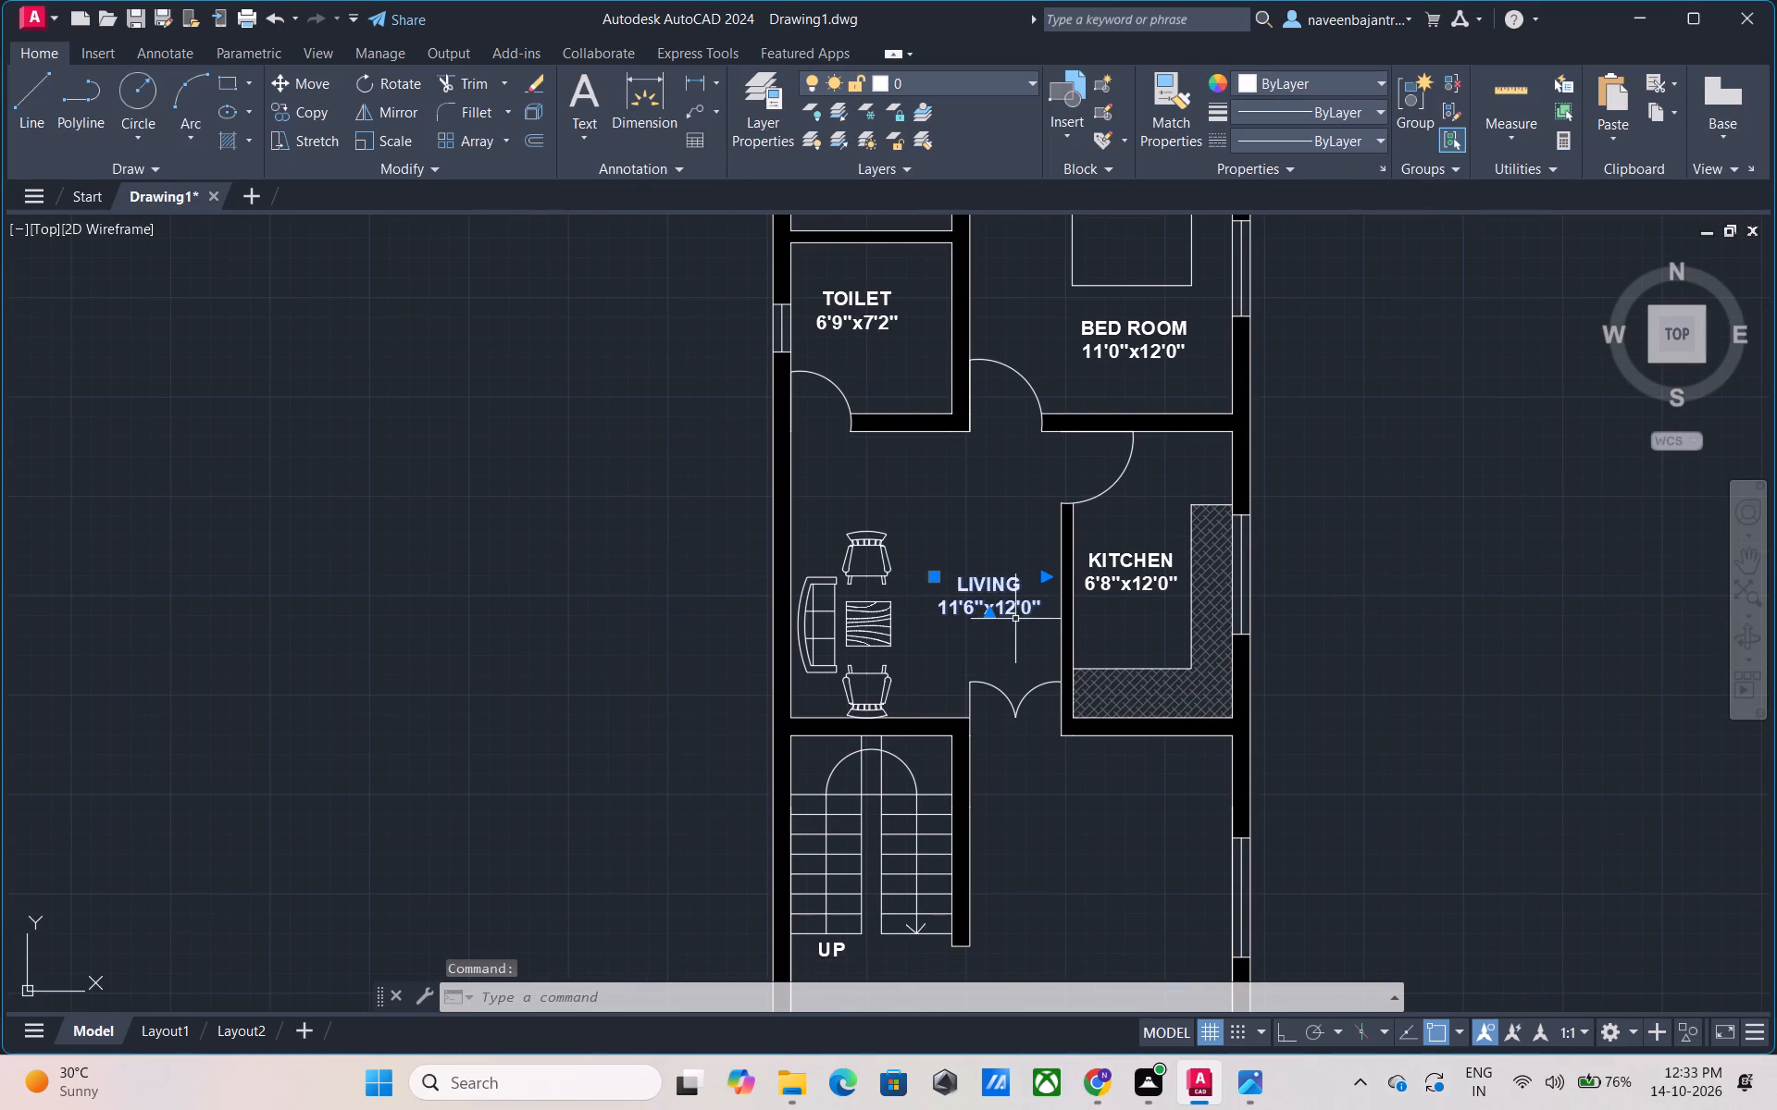
text(M)
key(space)
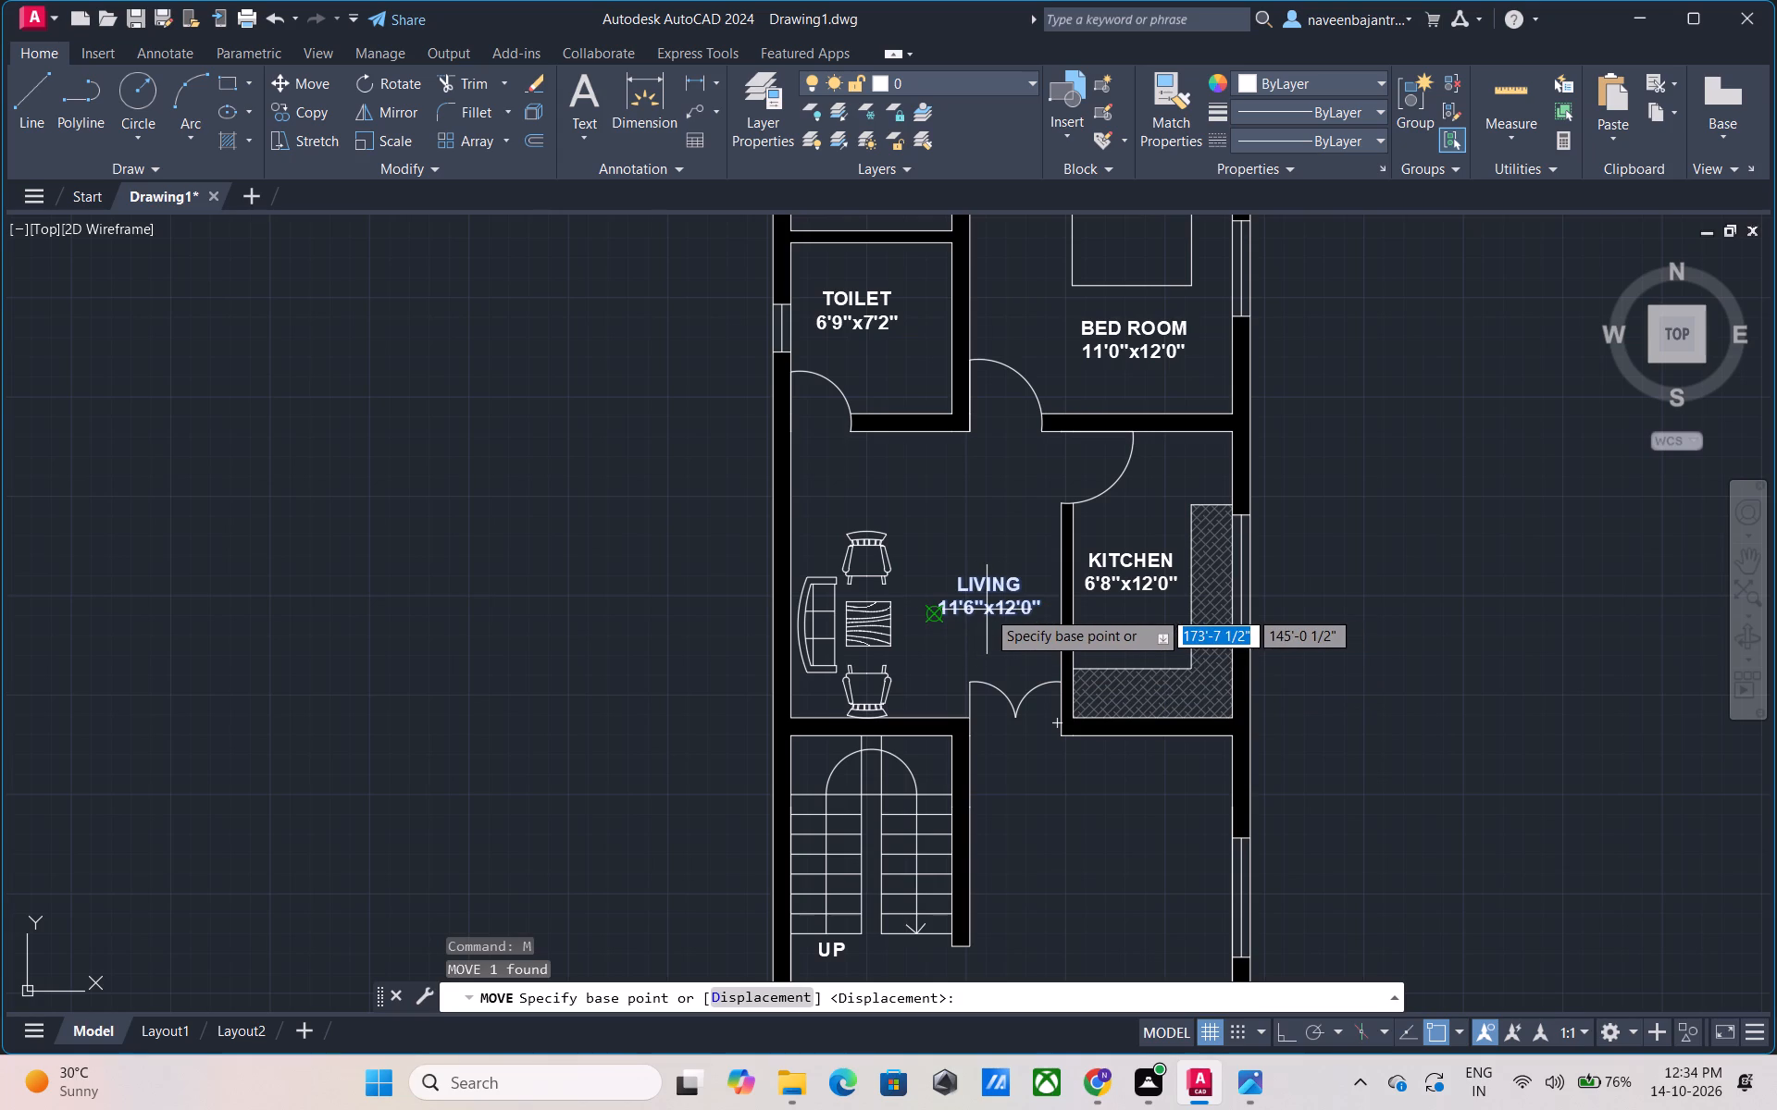
click(988, 610)
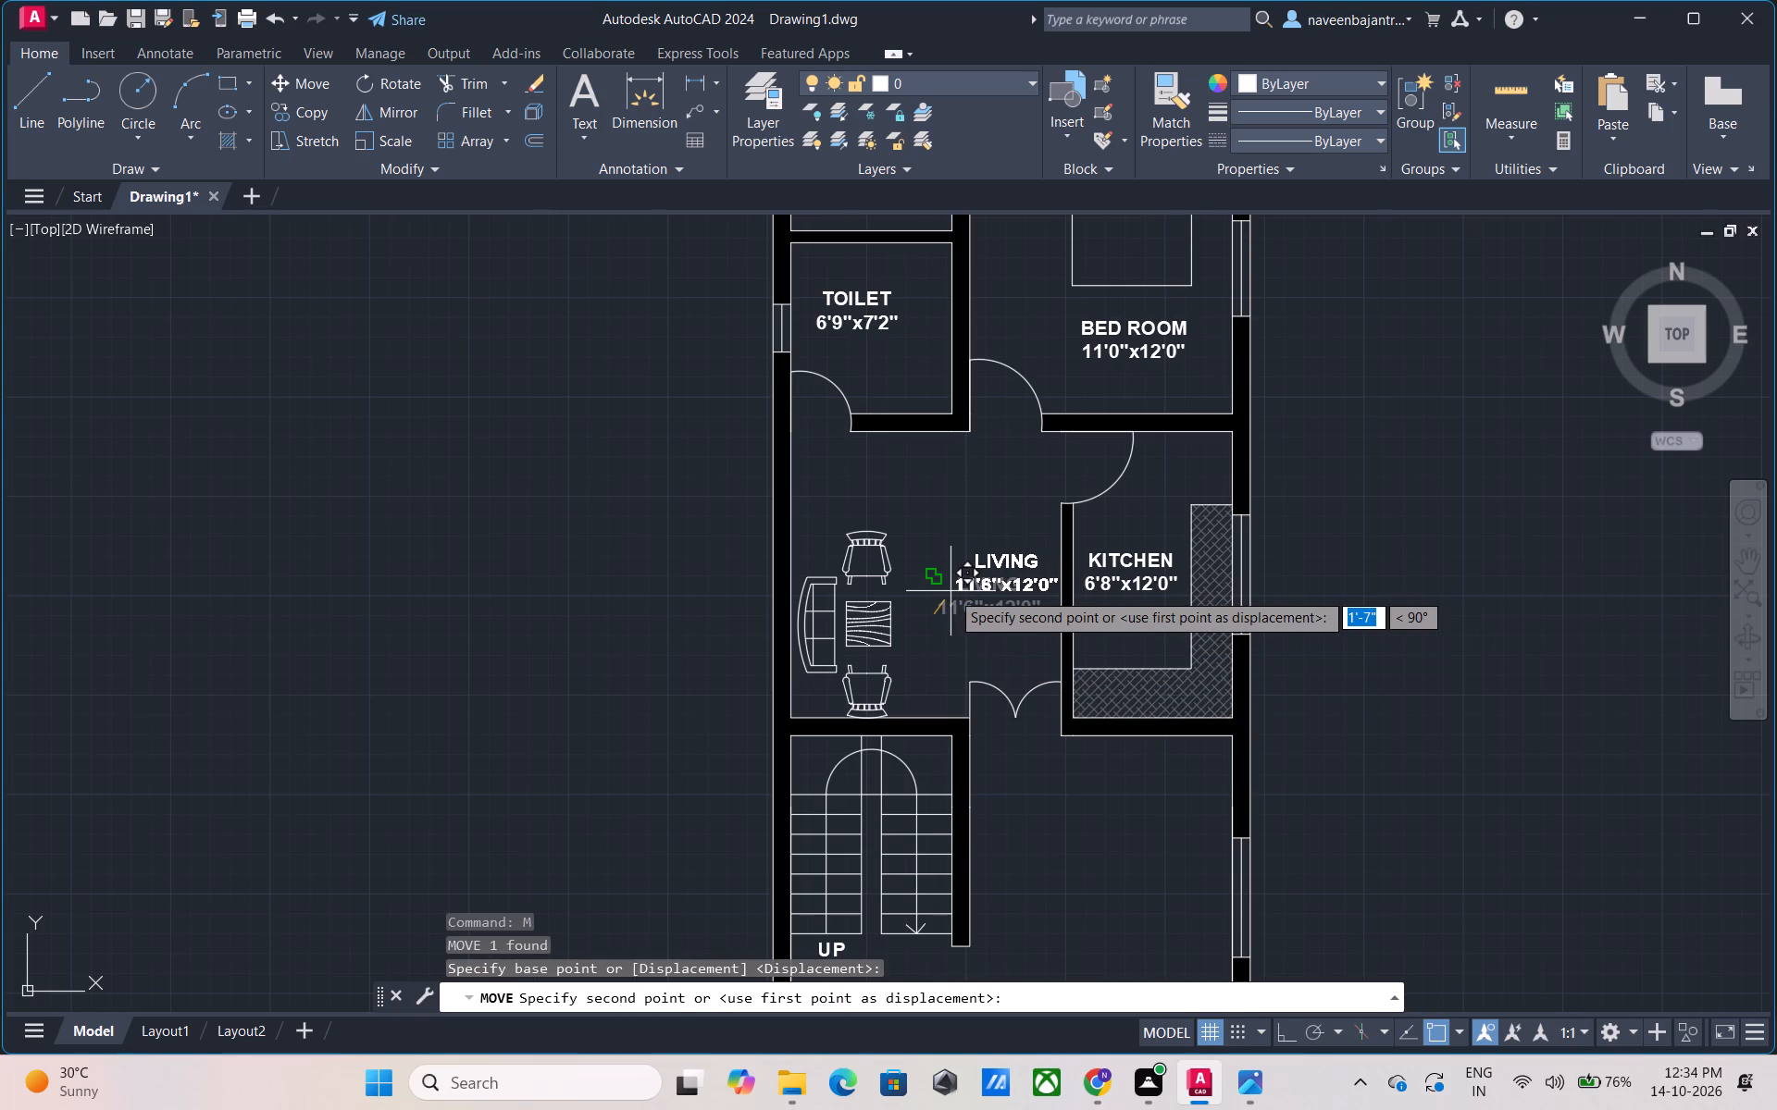
scroll(951, 591, up, 3)
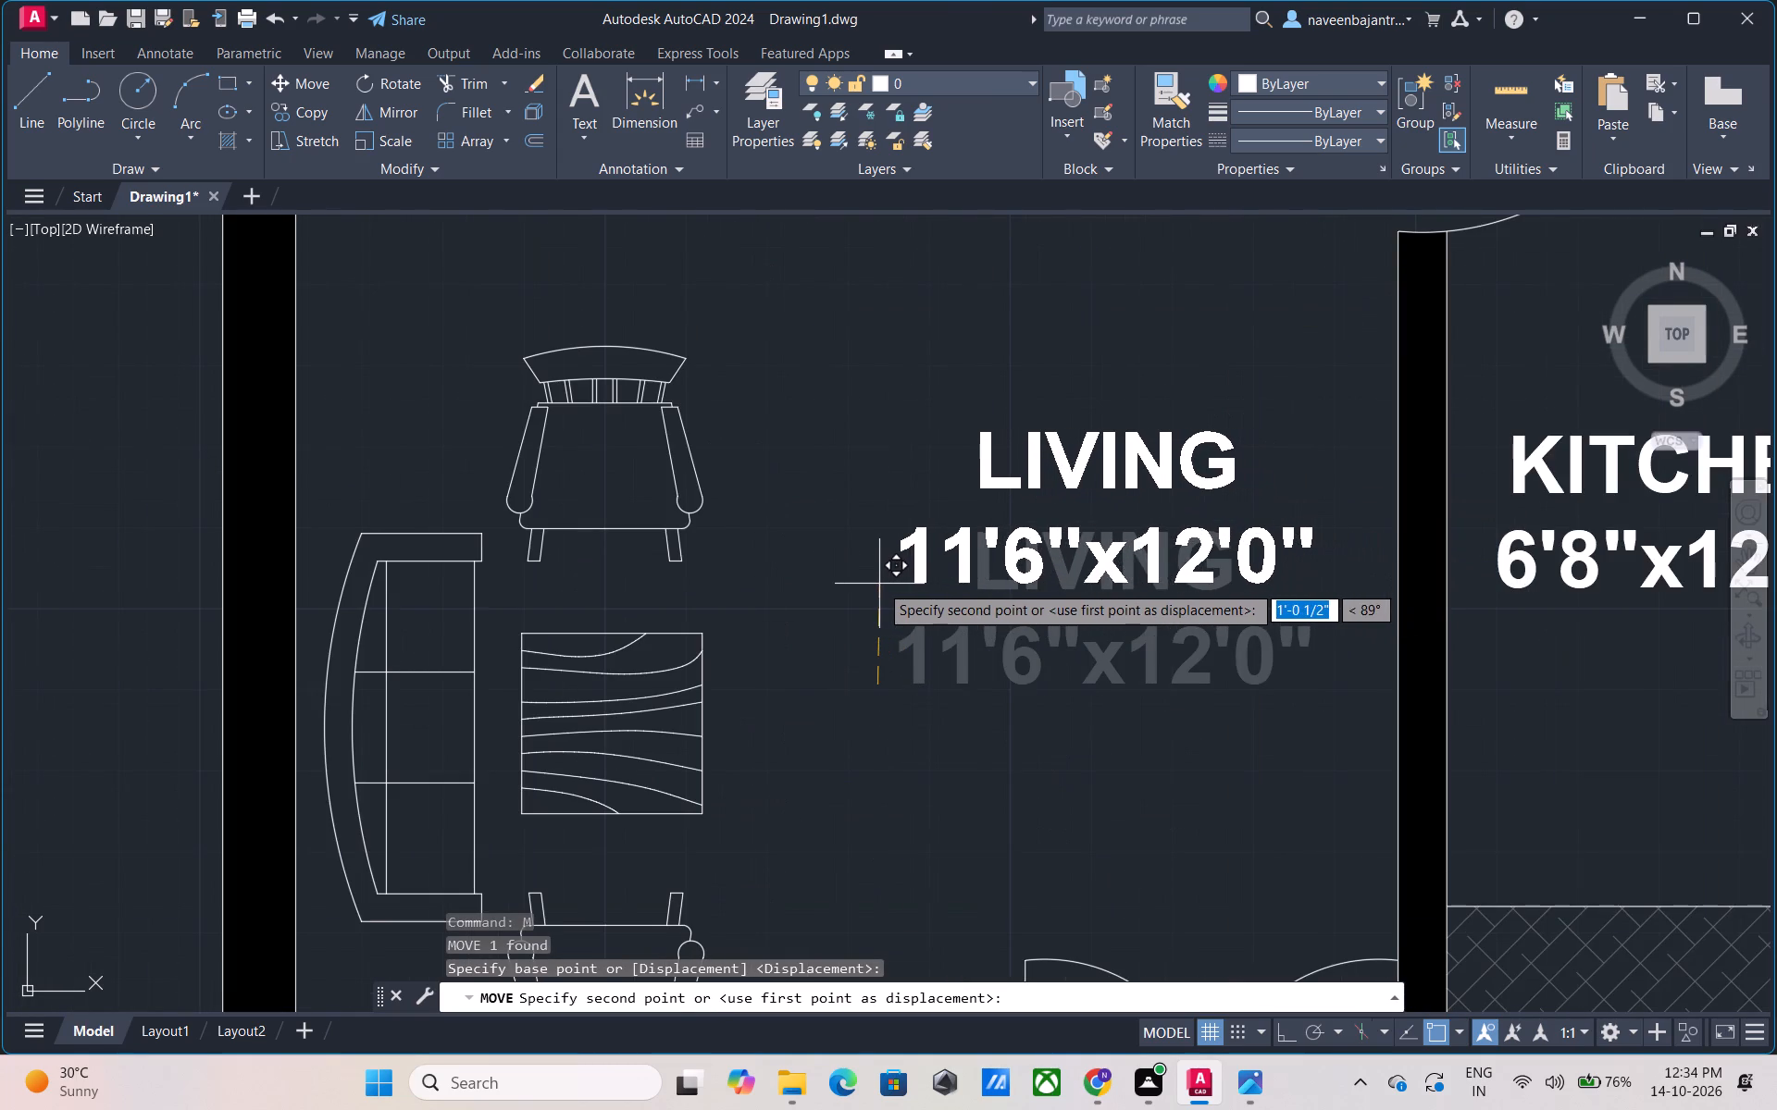
click(859, 595)
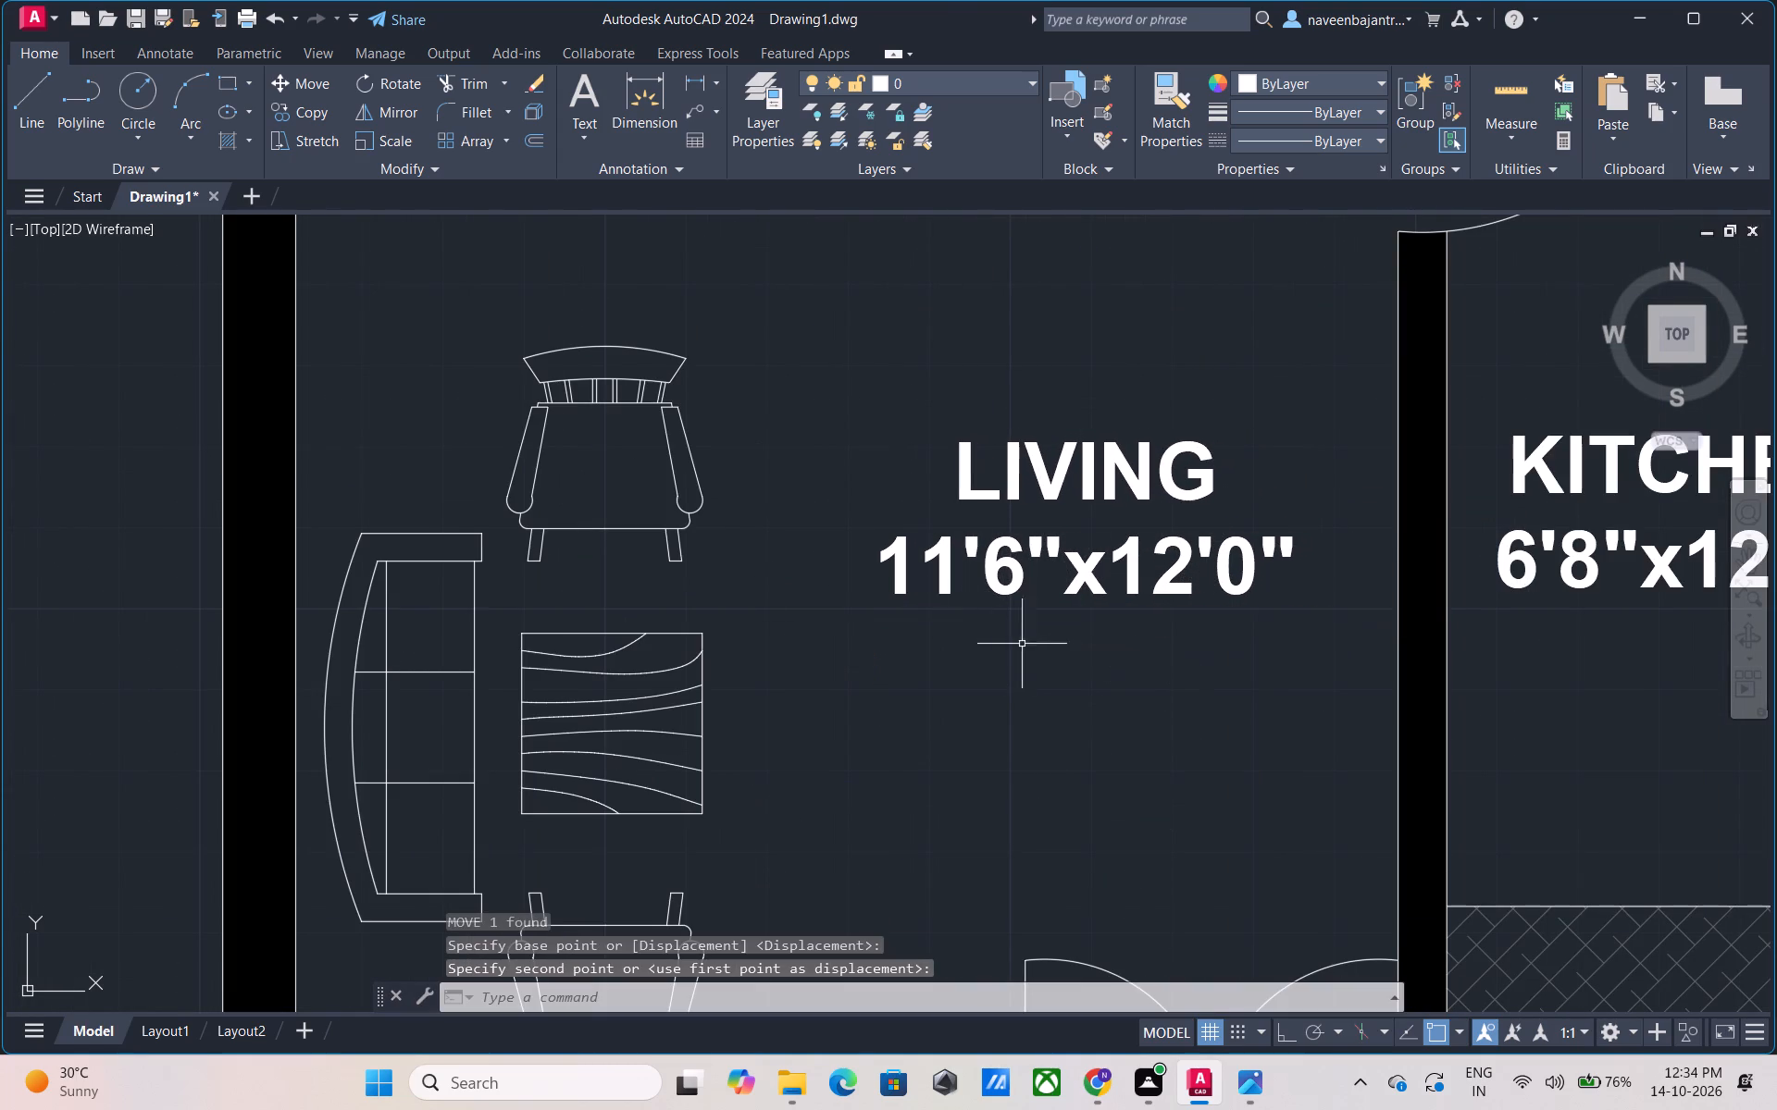
key(Escape)
Add a multiline text label with 7" text height in the open area beside the staircase, reading "PORCH" with 11'0"x13'0" on the second line.
scroll(1075, 655, down, 5)
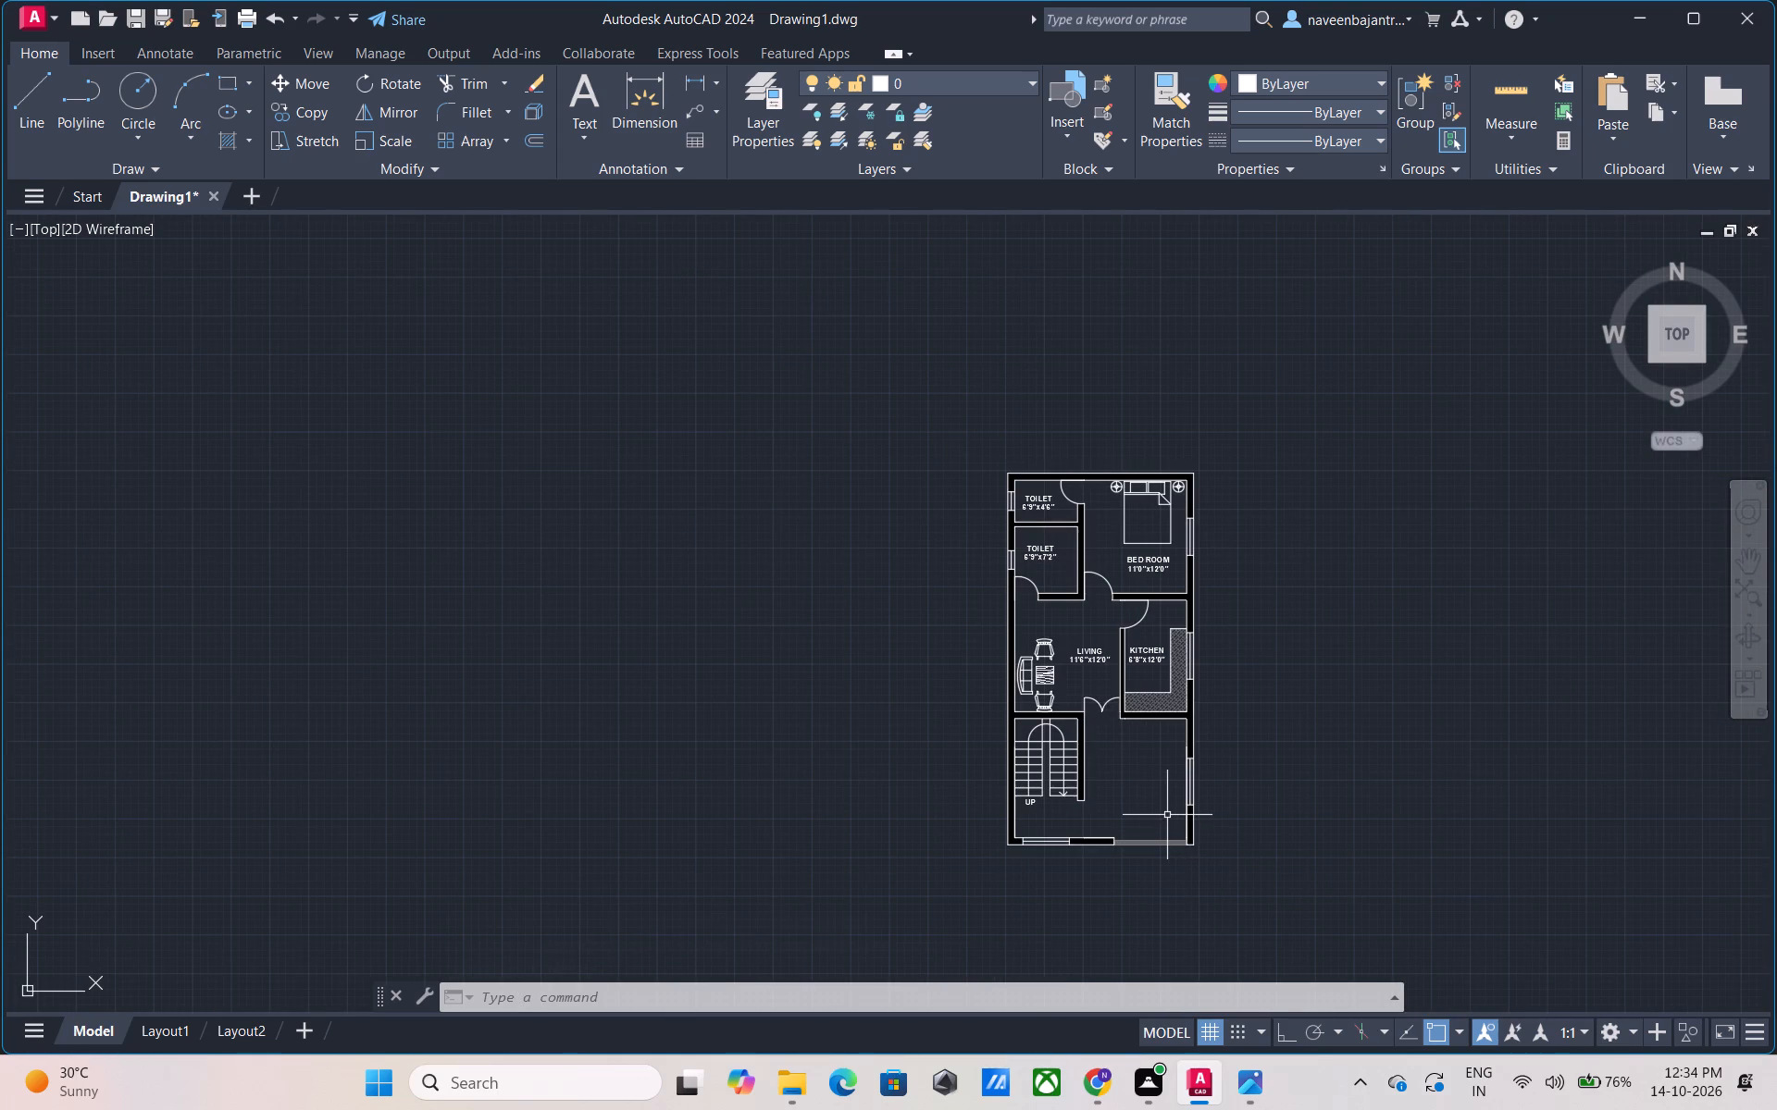
middle_drag(1167, 815, 1097, 697)
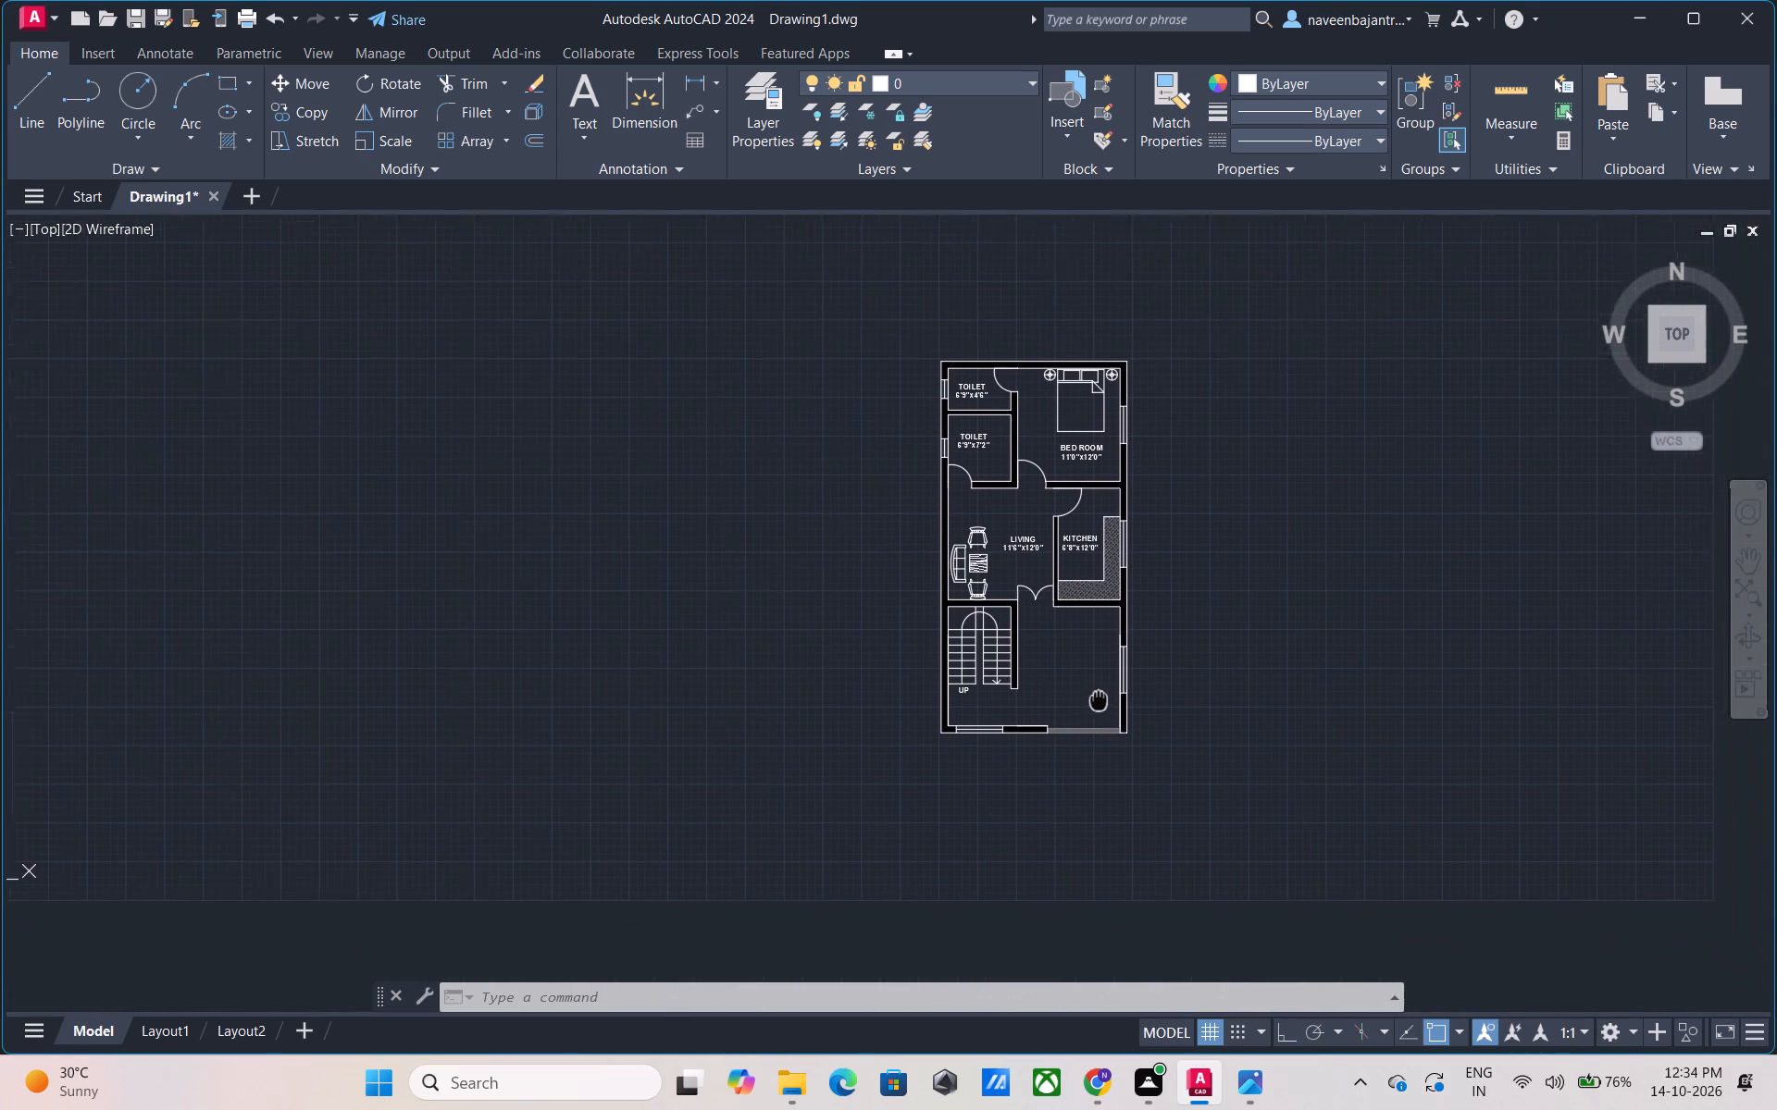
middle_drag(1097, 697, 1089, 686)
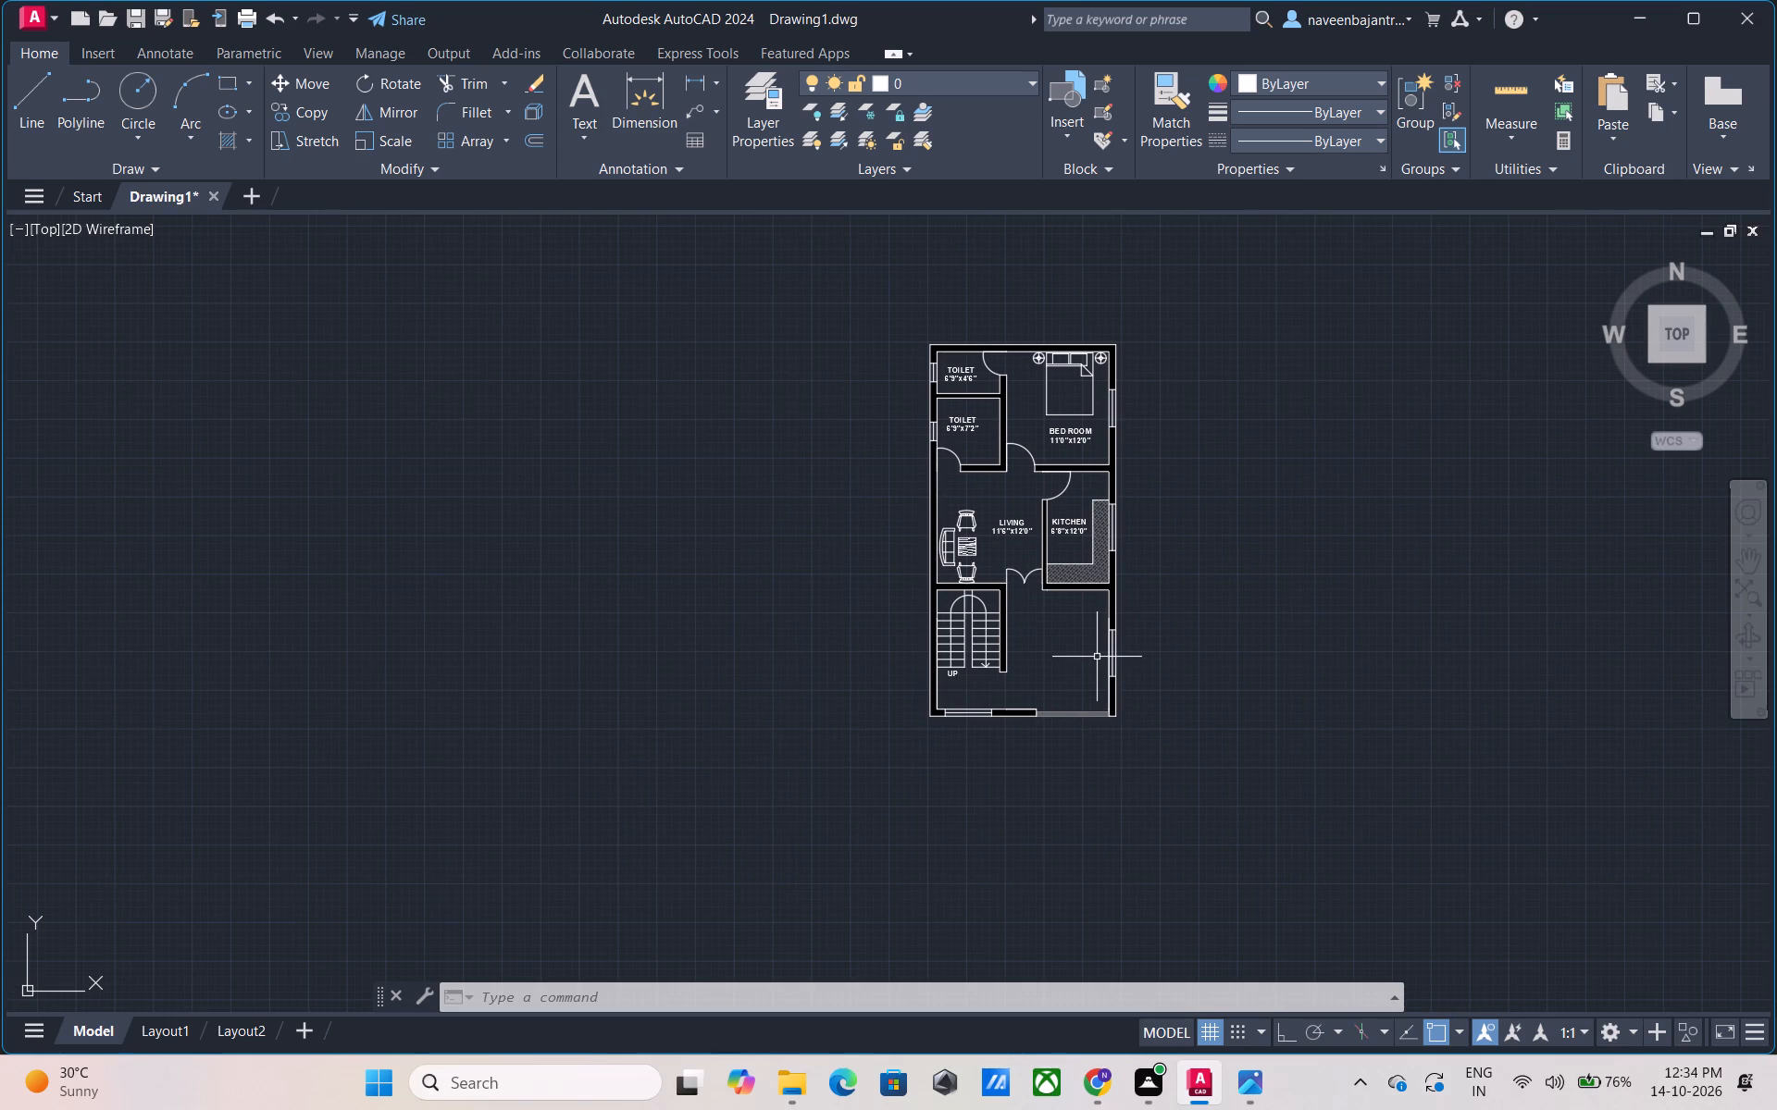
middle_drag(1097, 656, 883, 660)
scroll(853, 660, up, 2)
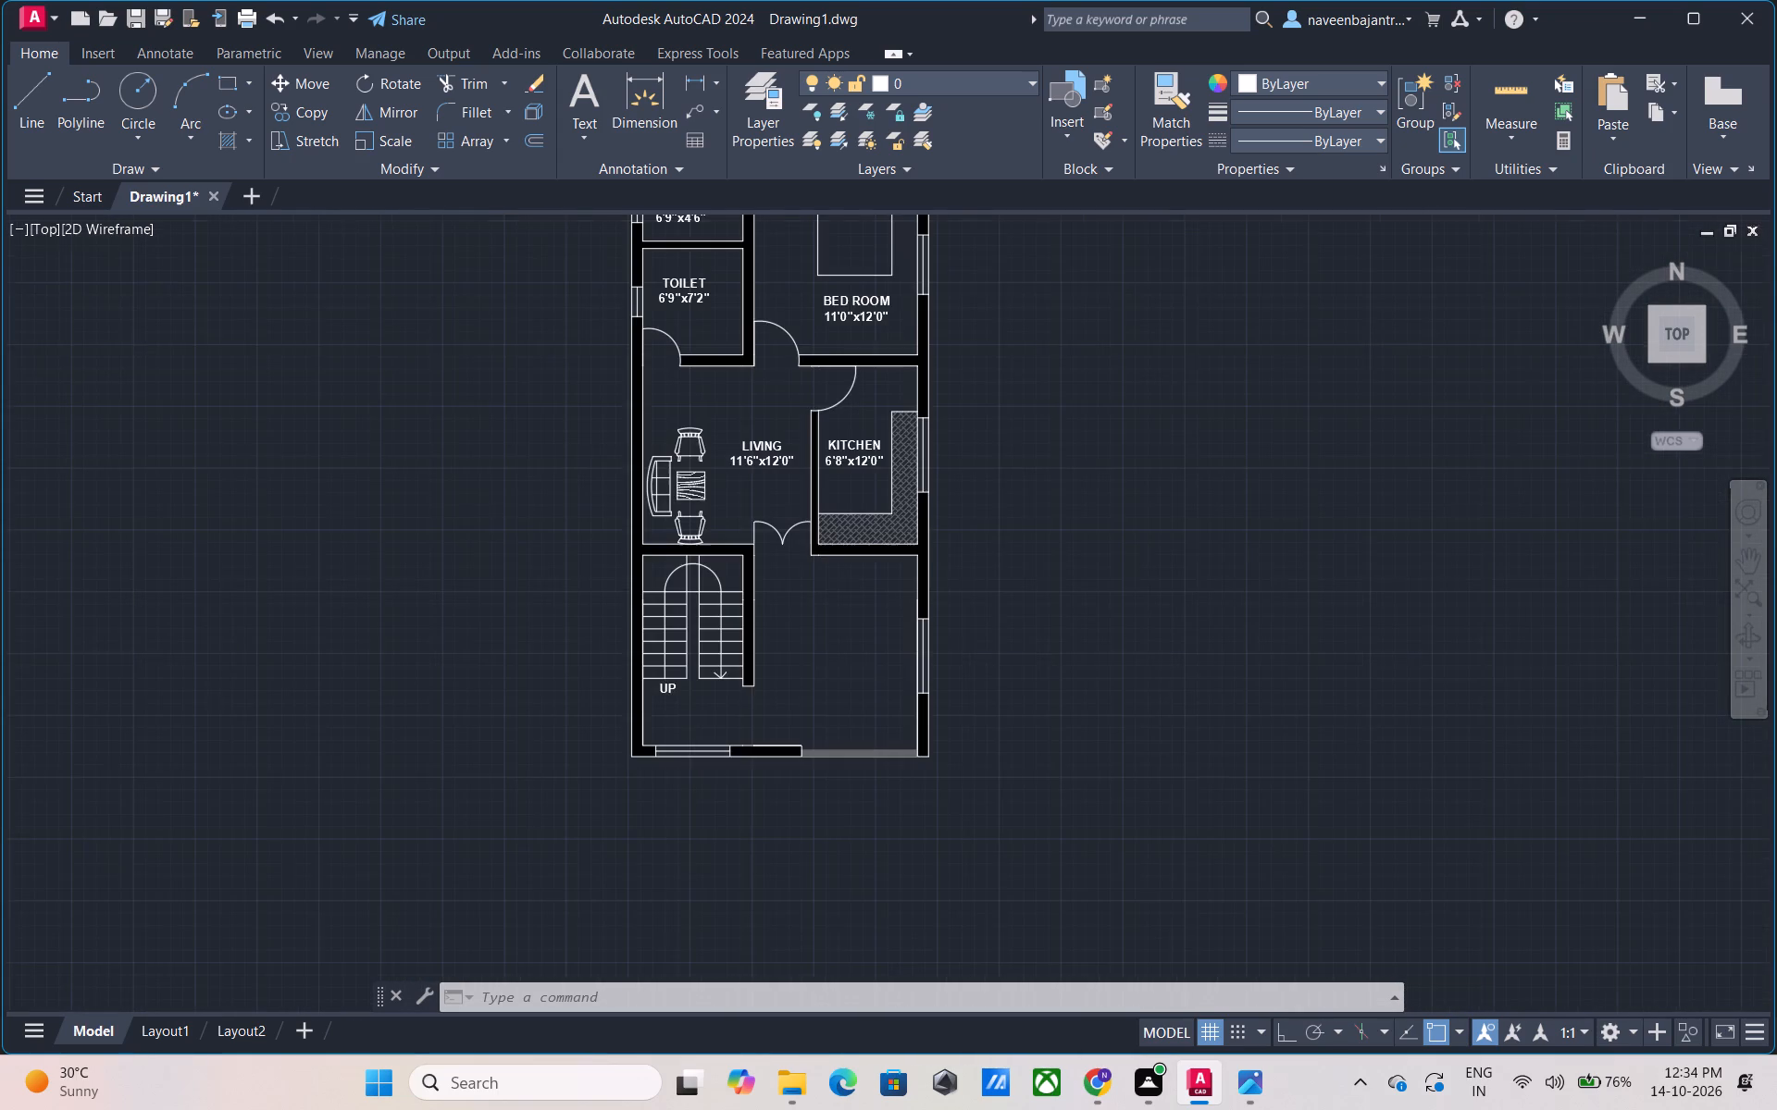
scroll(853, 660, up, 1)
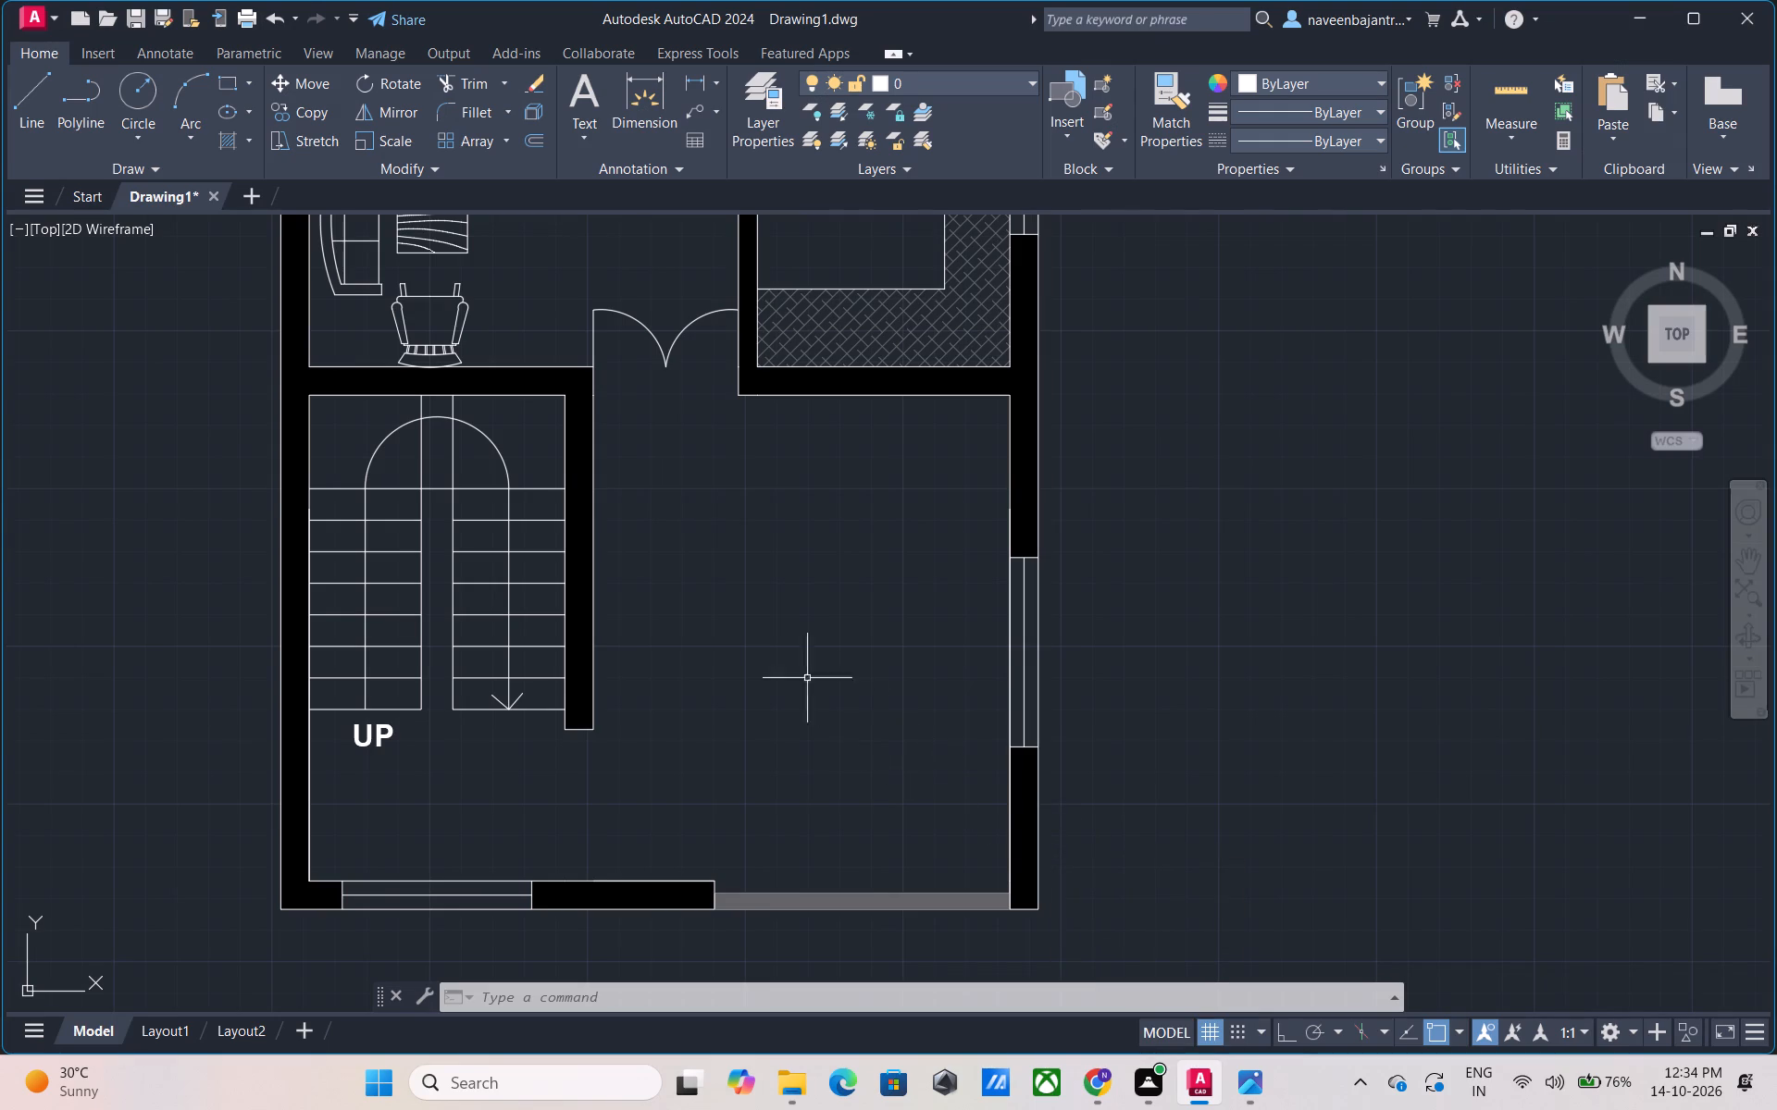
click(576, 101)
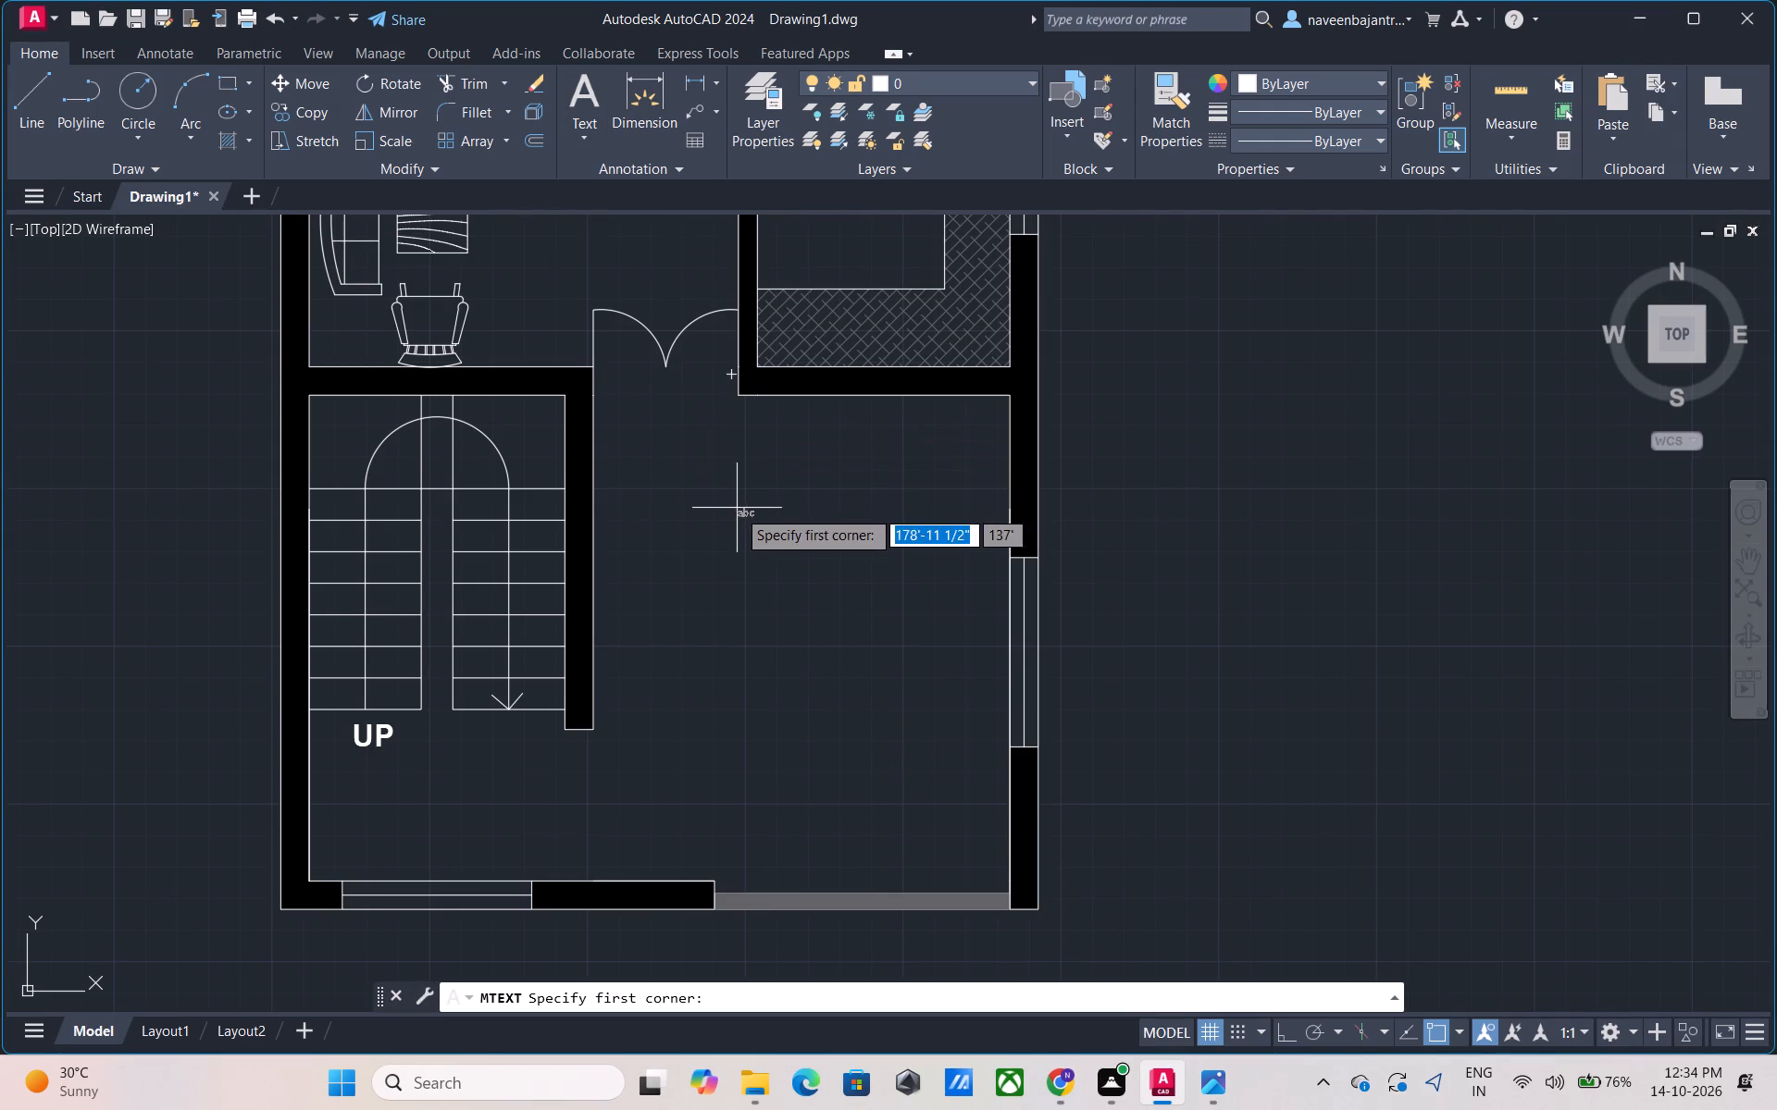
click(727, 636)
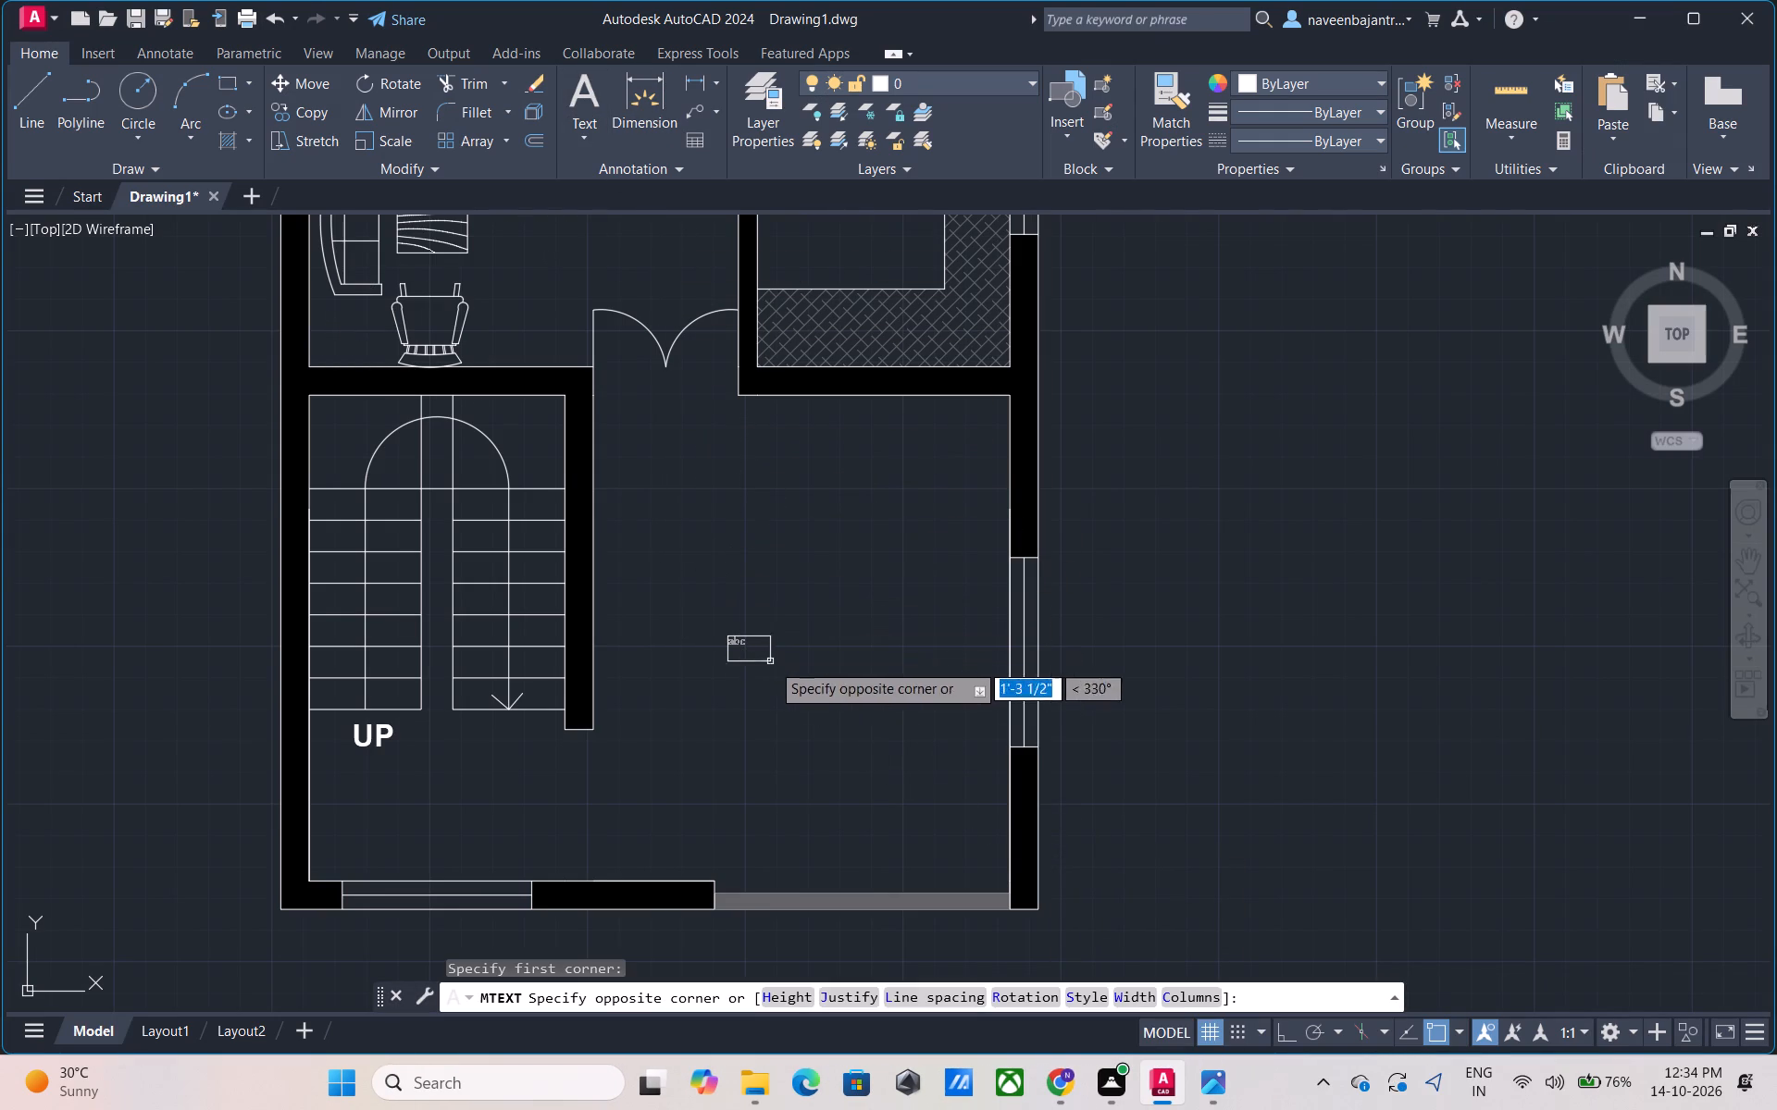
click(963, 726)
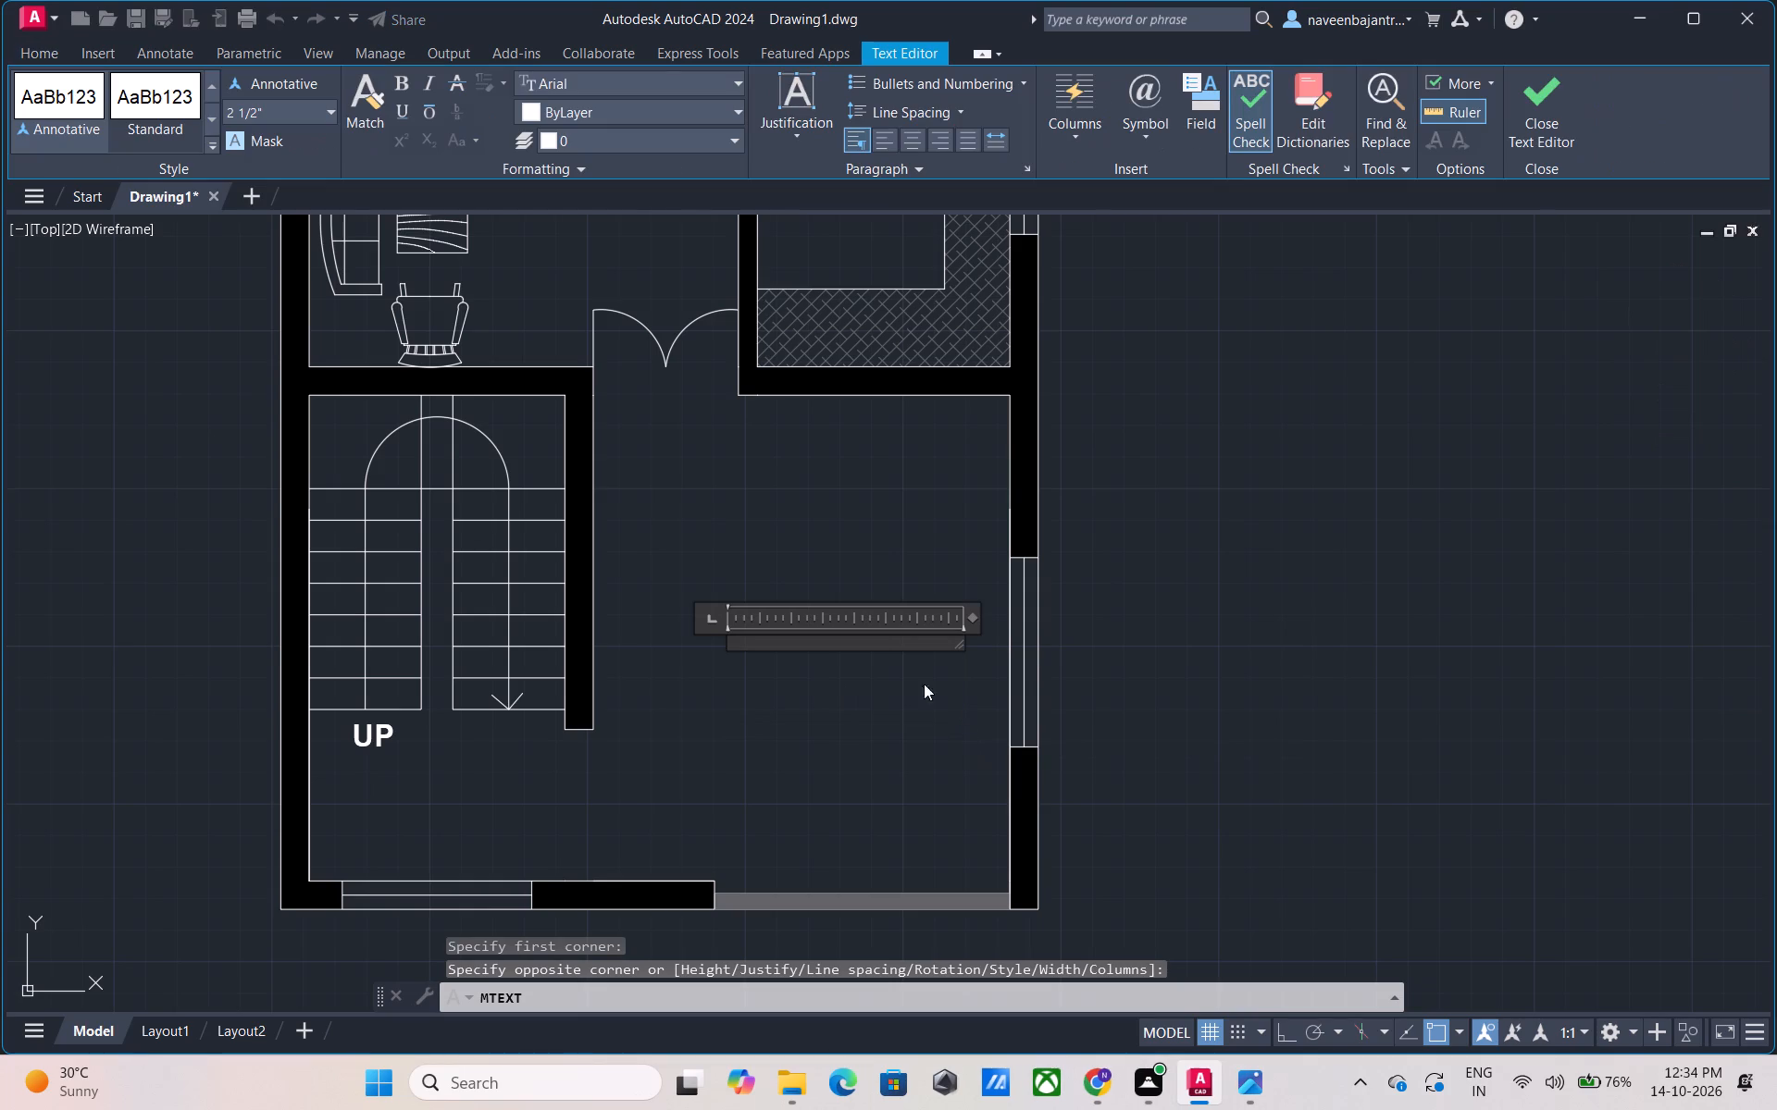
click(283, 116)
key(7)
key(shift+quotedbl)
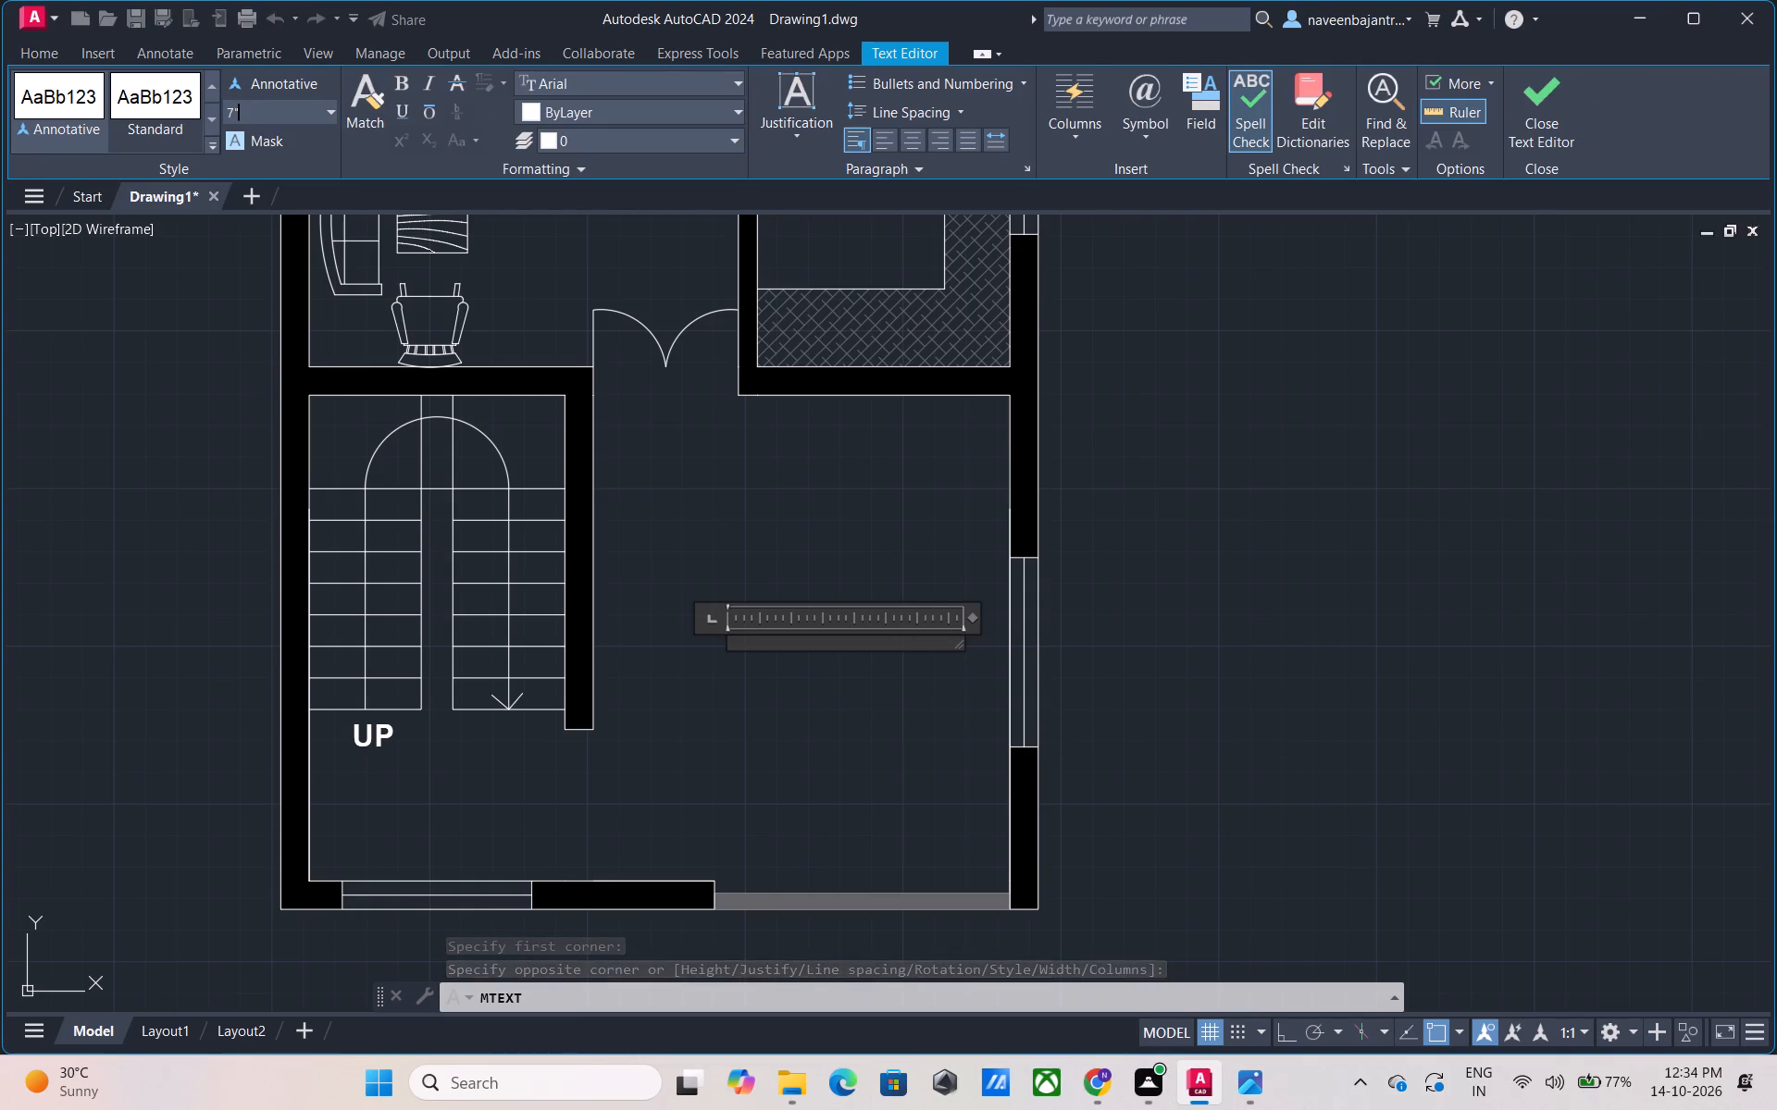
key(Return)
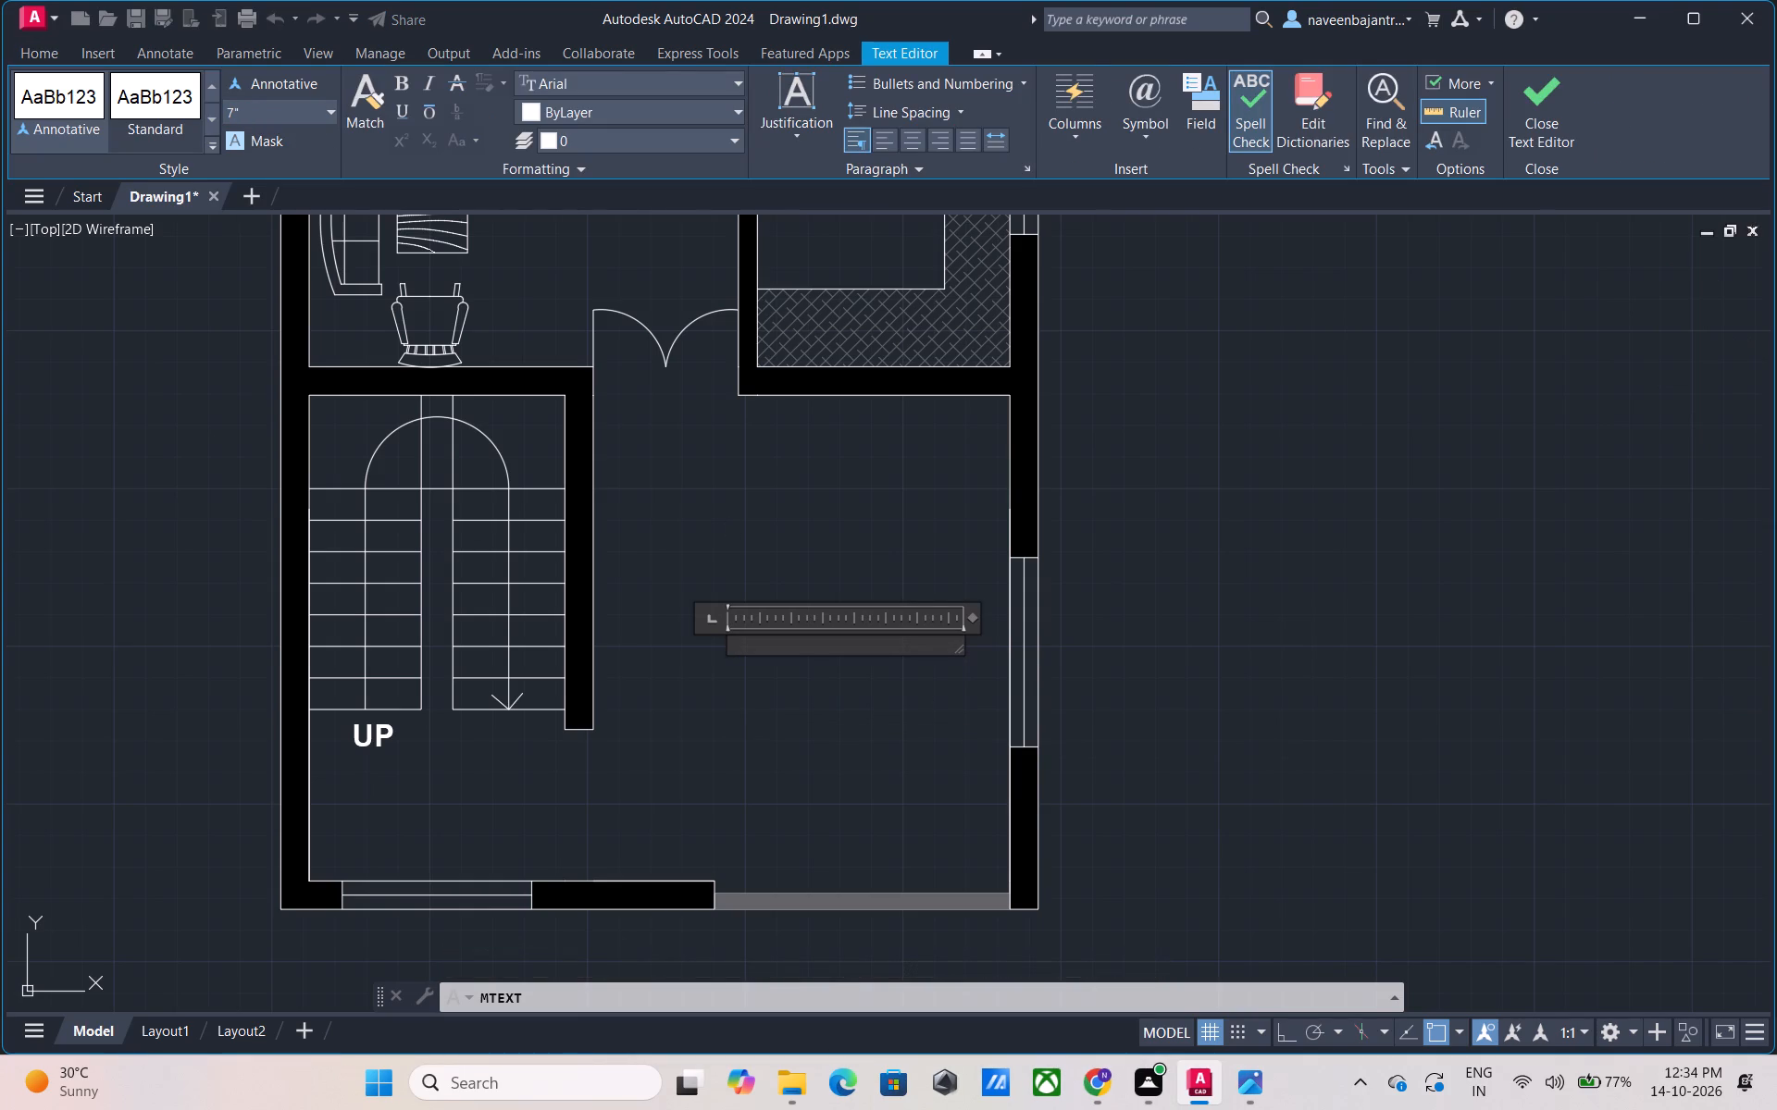
key(o)
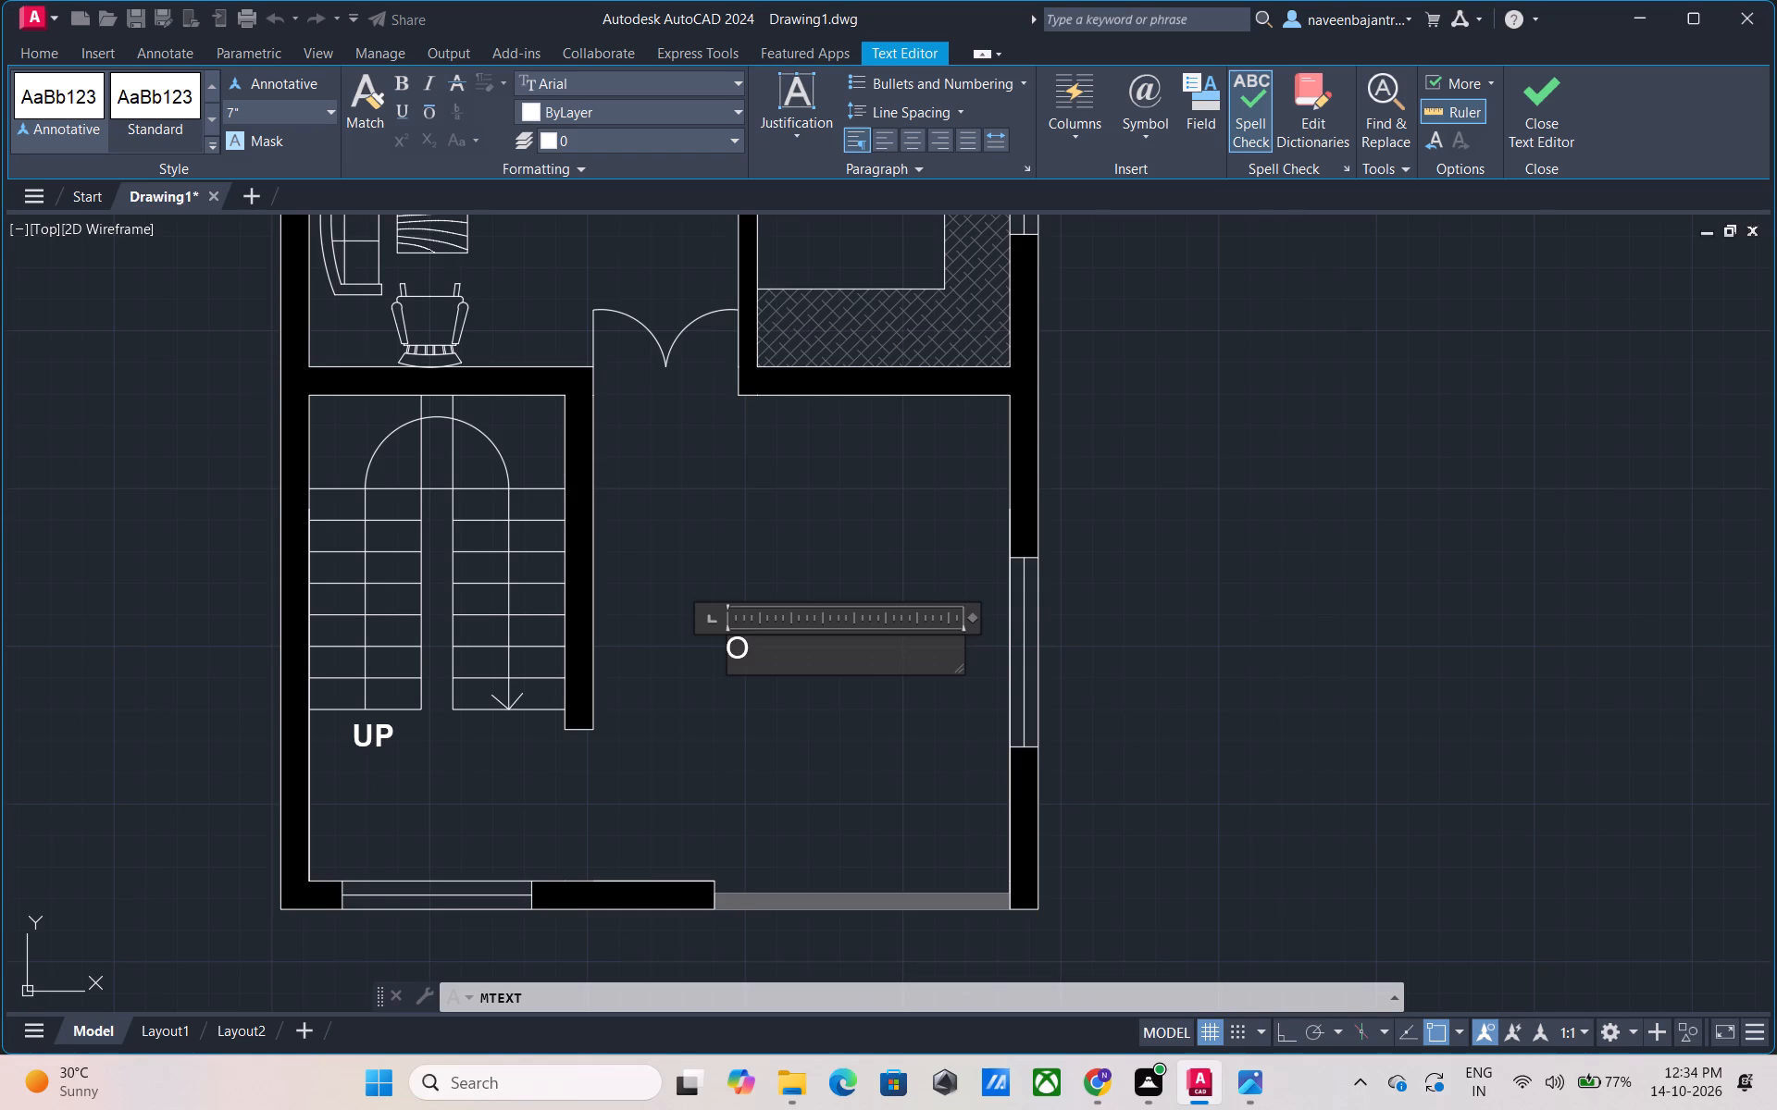
key(o)
text(RCH)
key(Left)
key(Left)
key(Left)
key(Left)
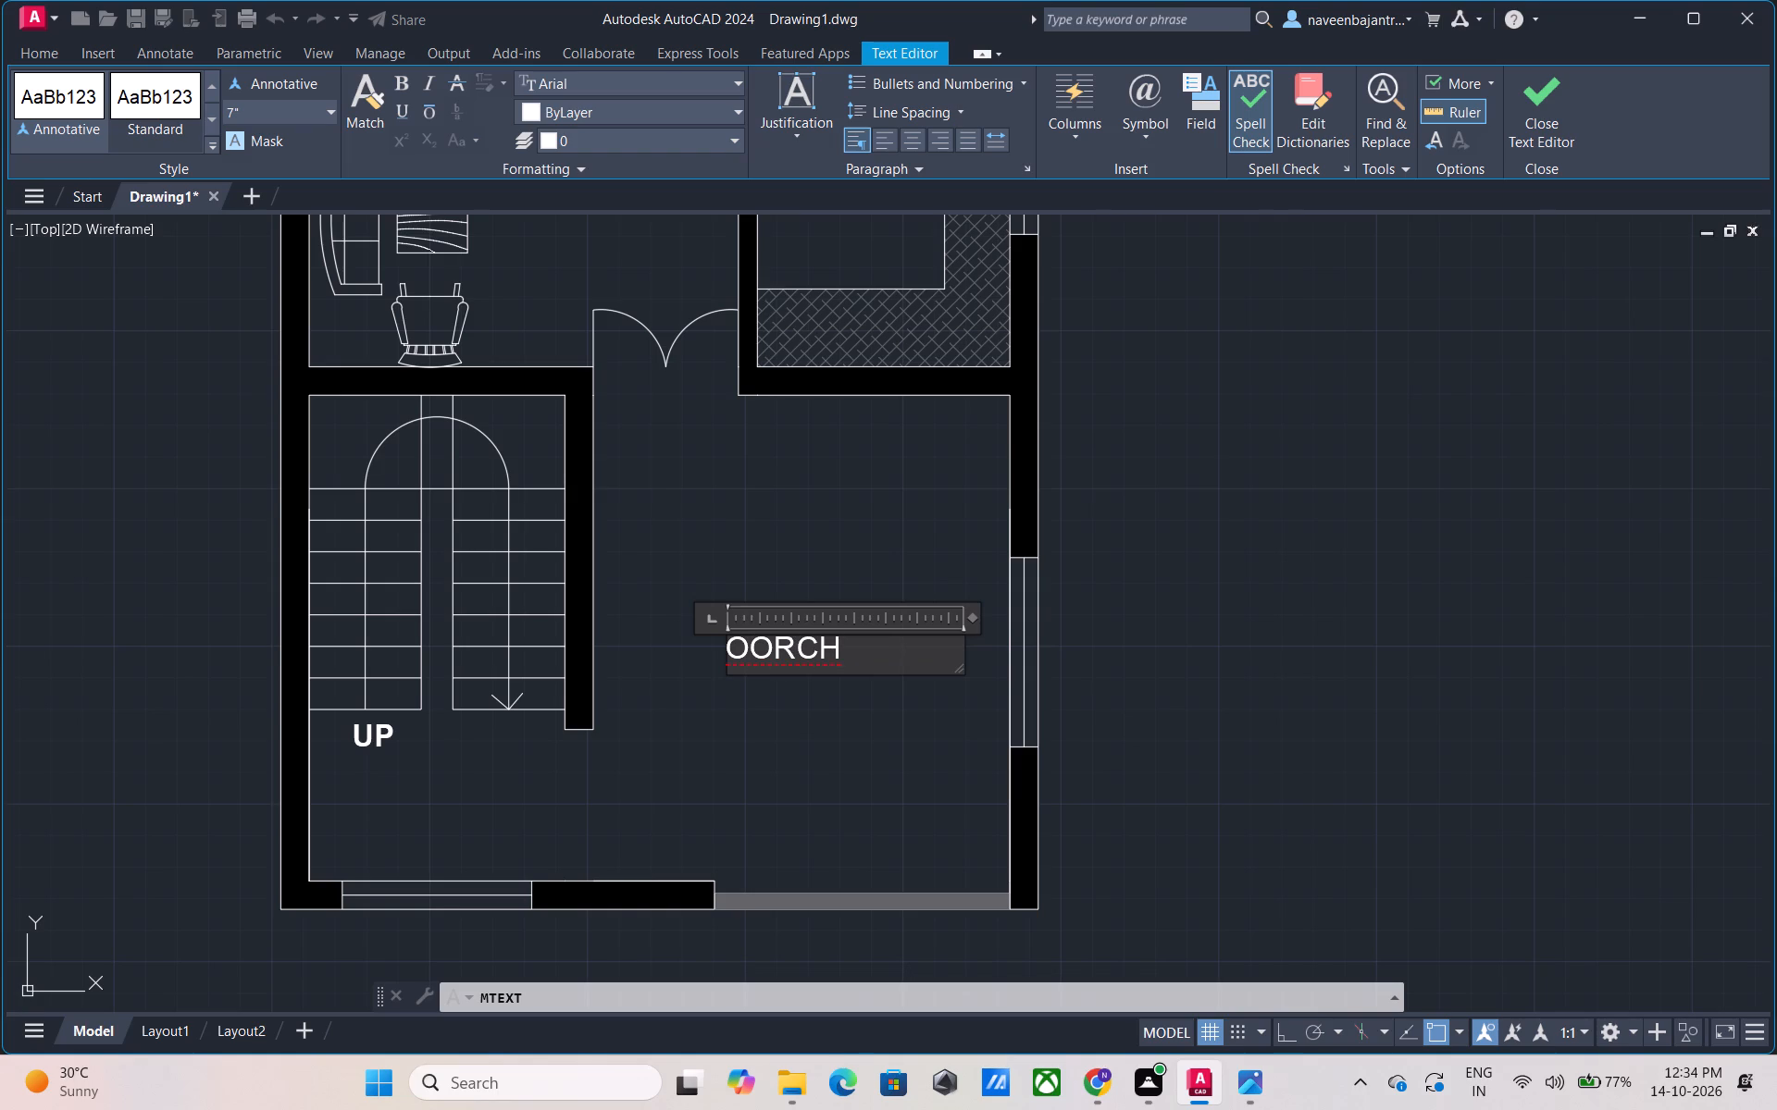
key(BackSpace)
key(p)
key(Right)
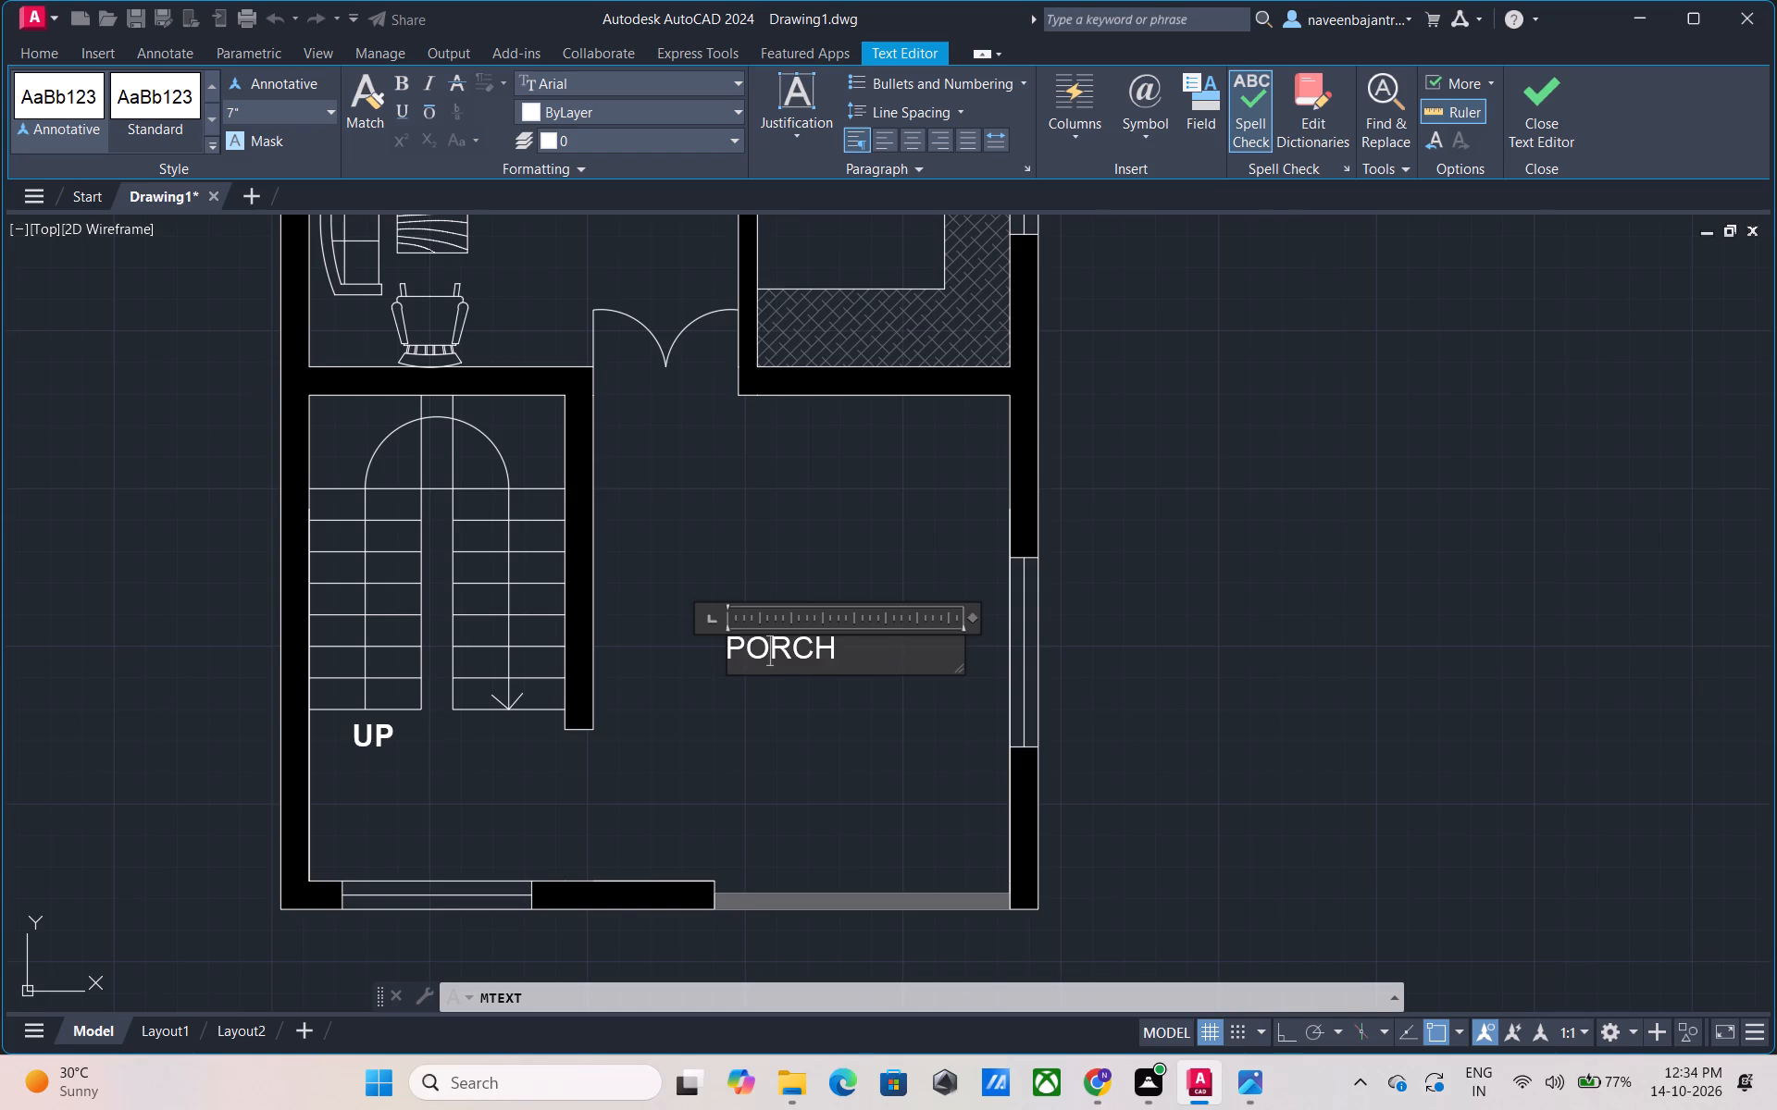
key(Right)
key(Right)
key(Right)
key(Return)
text(11'0)
key(shift+quotedbl)
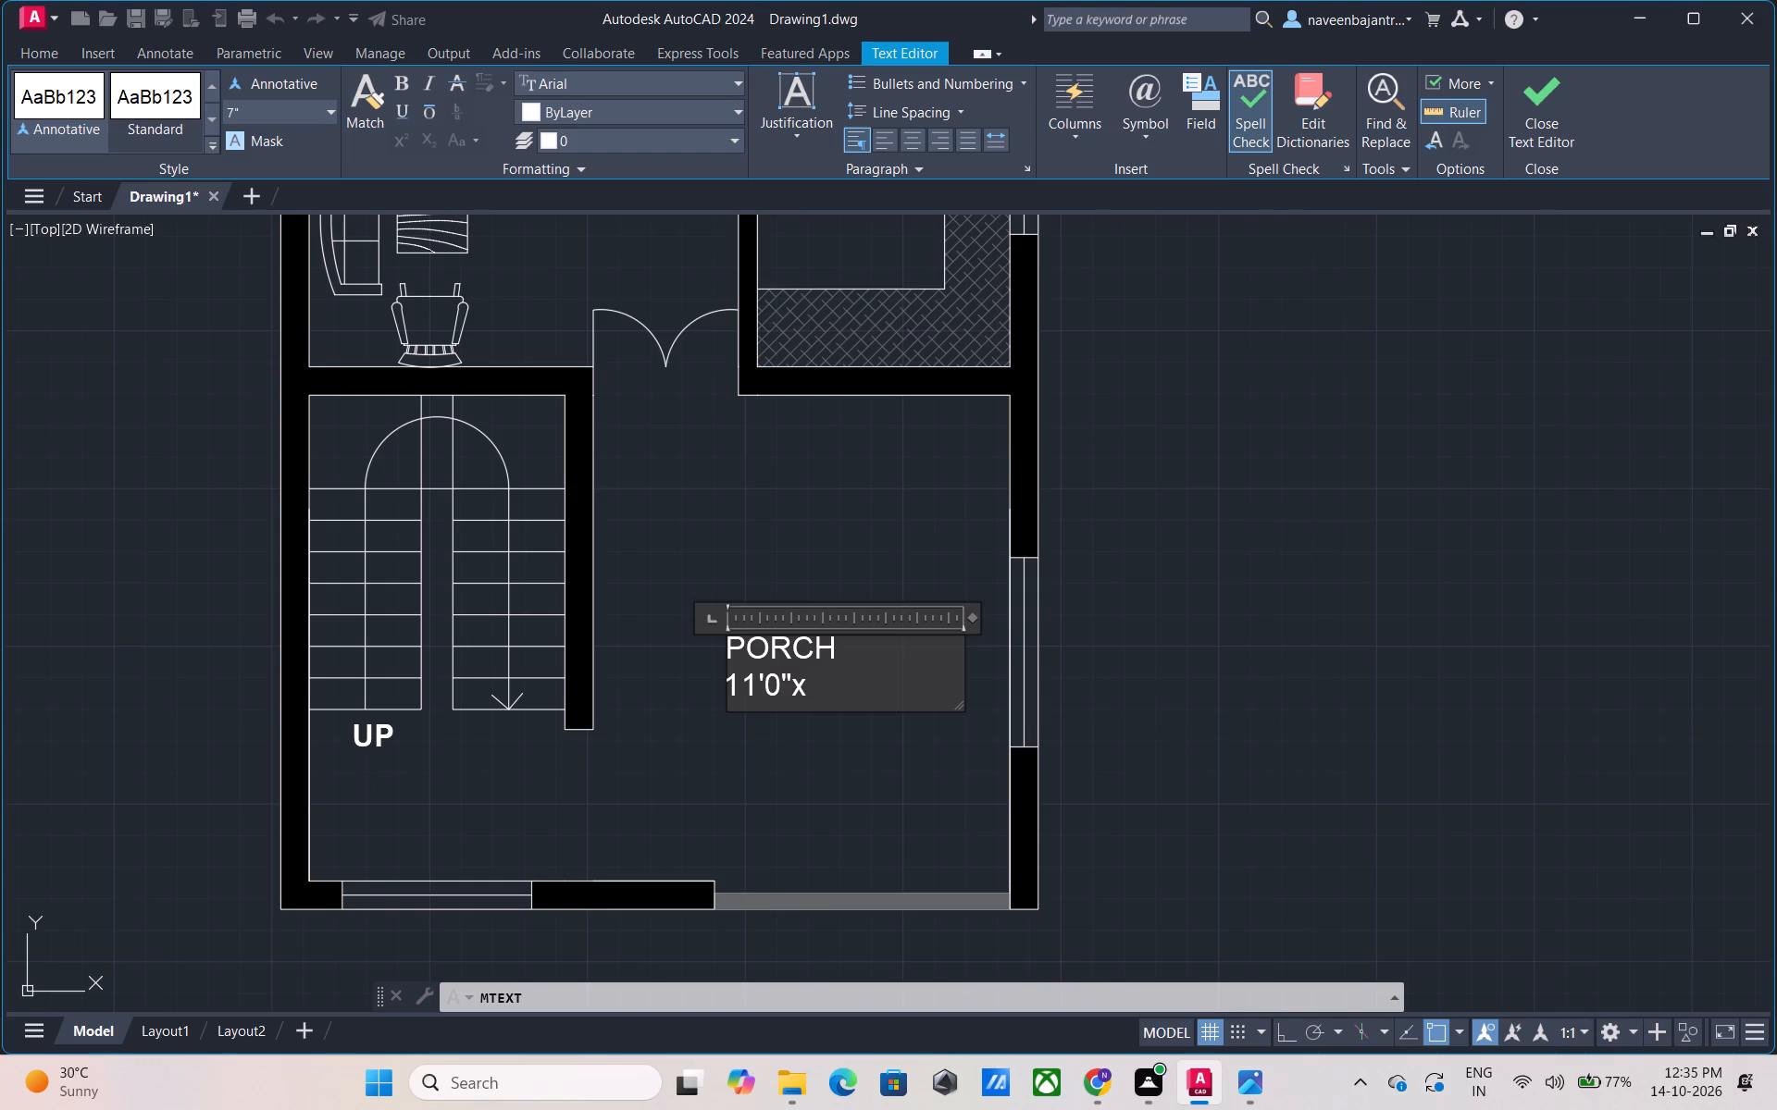
text(13'0")
Center and bold both lines of the porch label and finish editing it.
drag(880, 694, 726, 655)
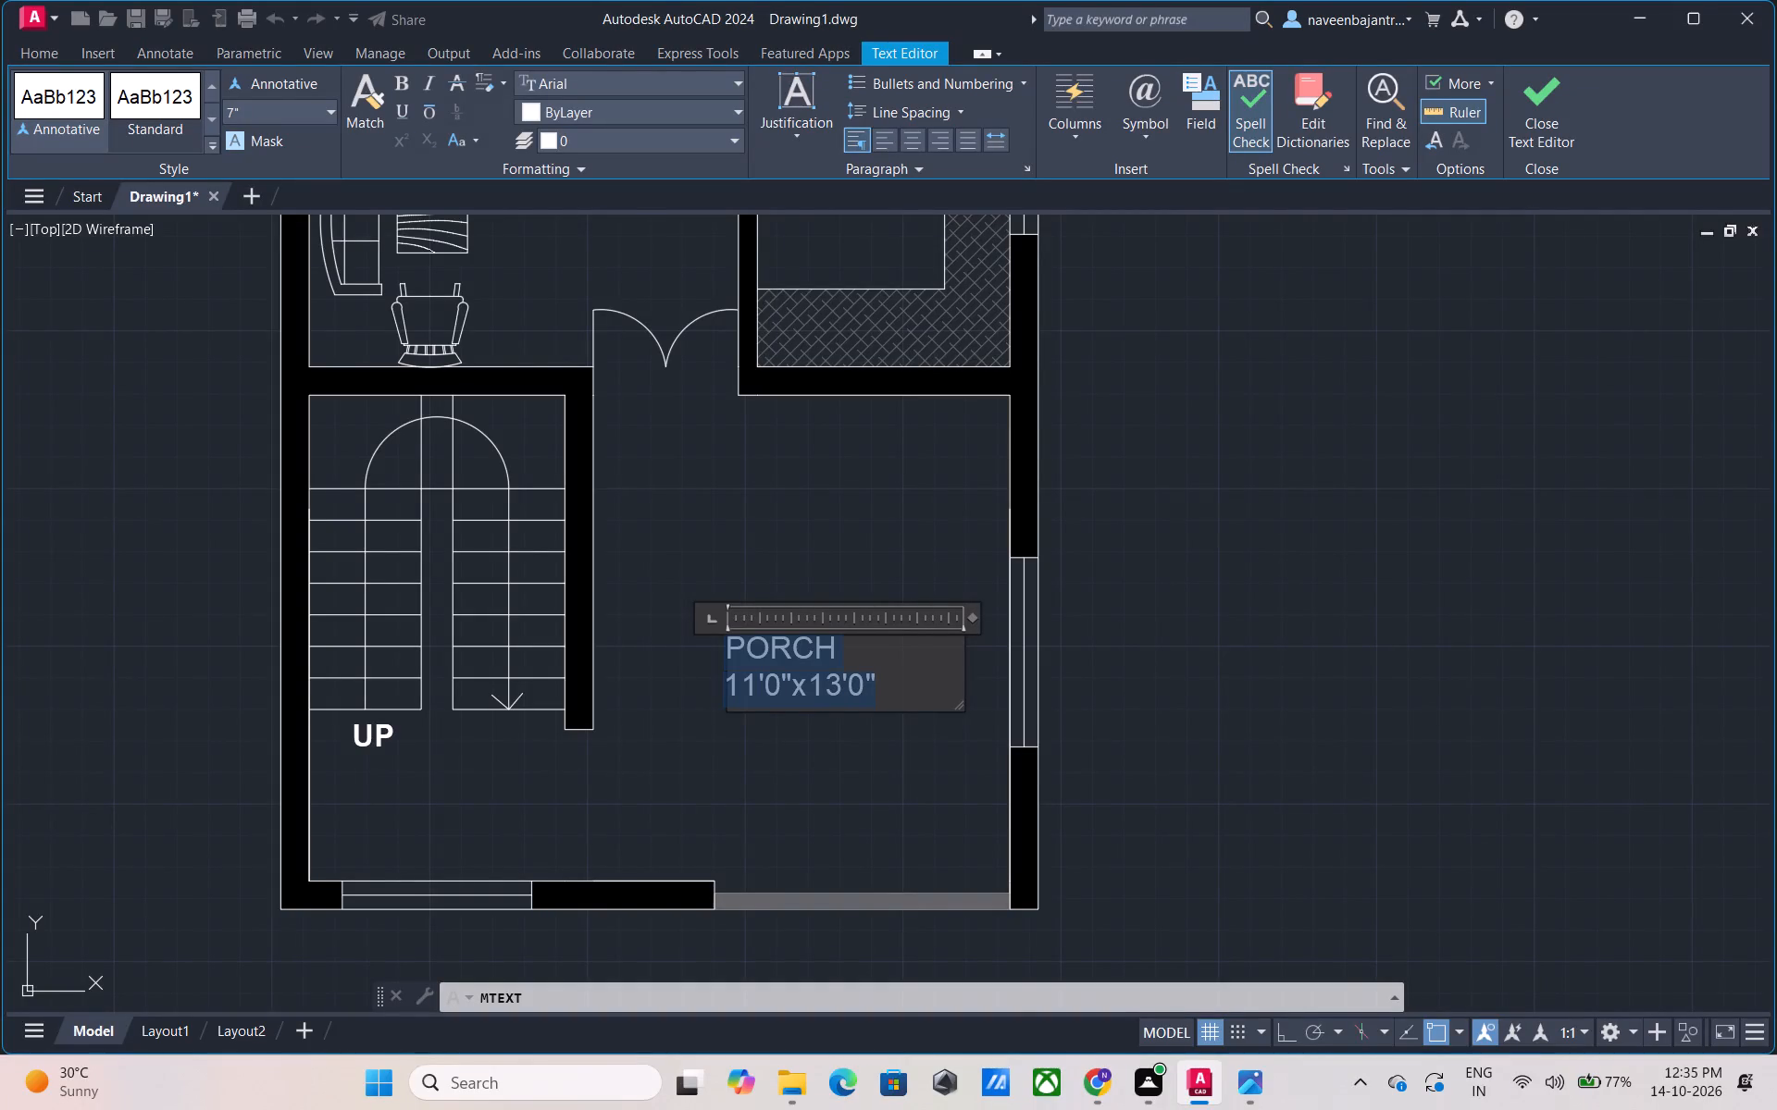
drag(726, 655, 724, 650)
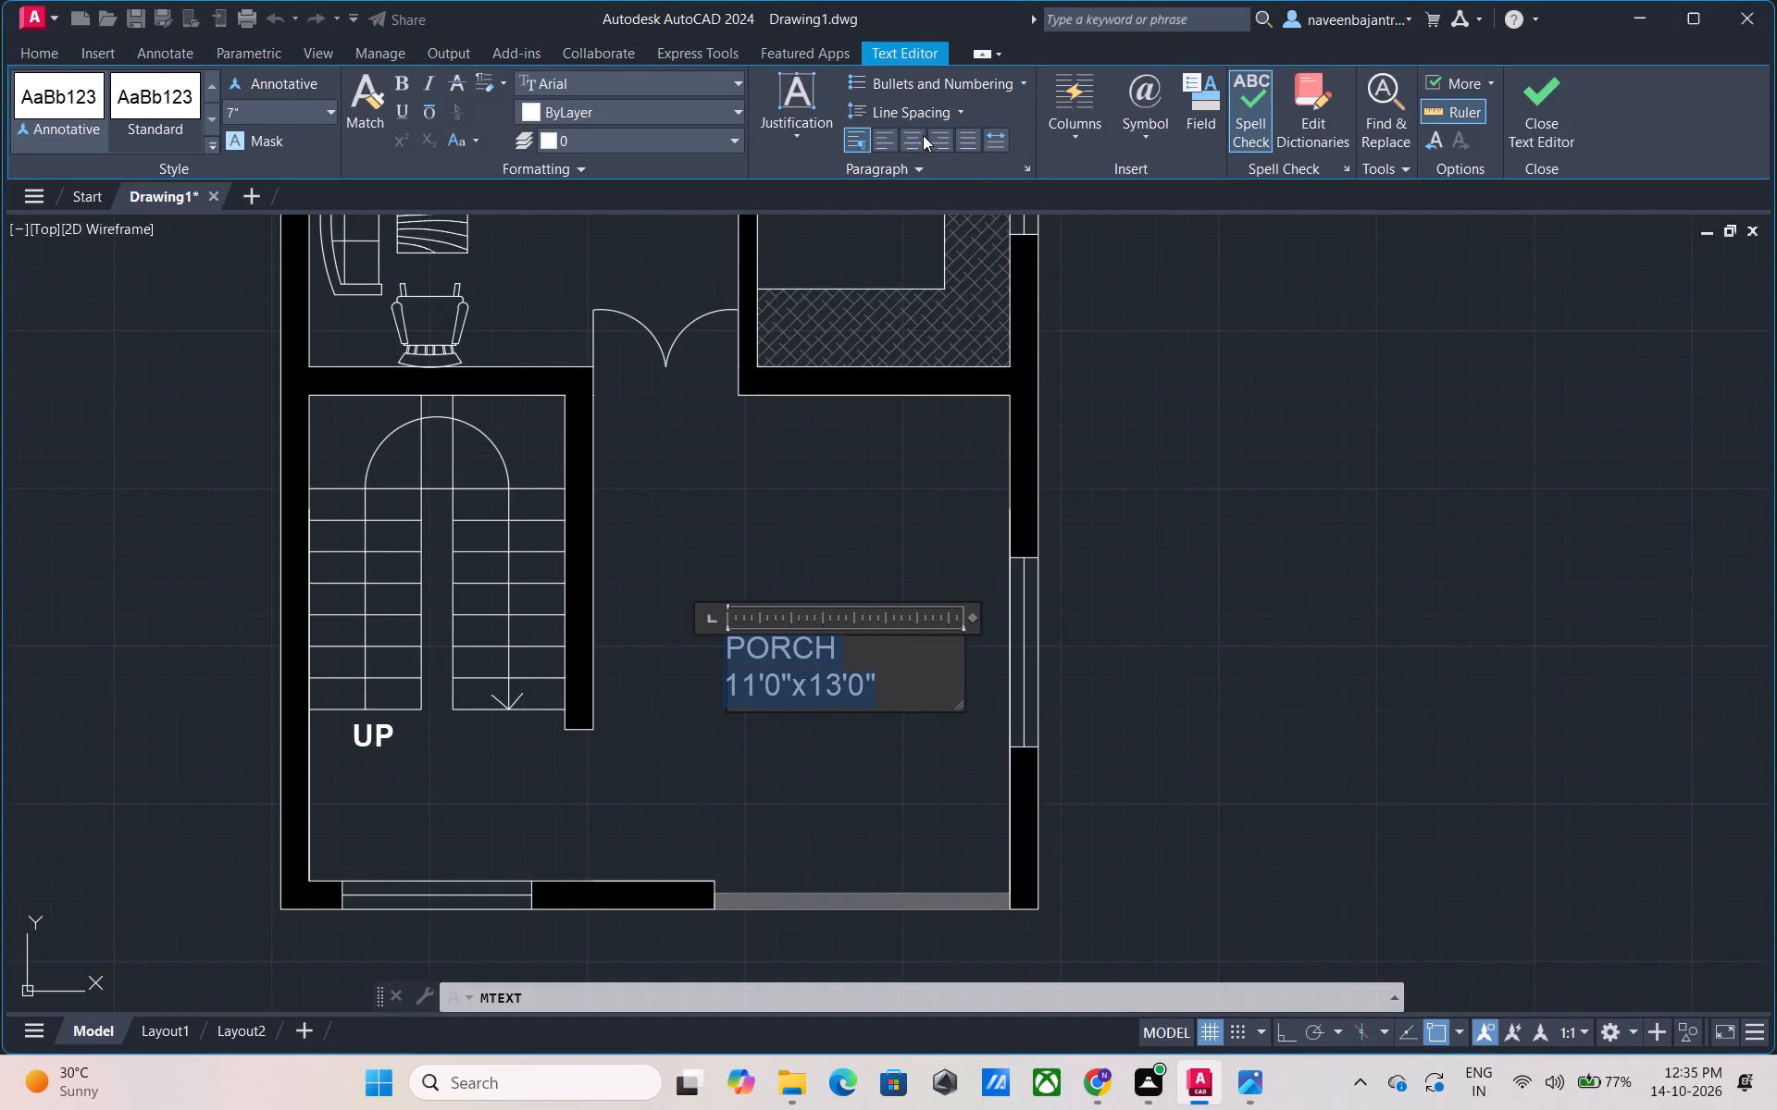
click(921, 136)
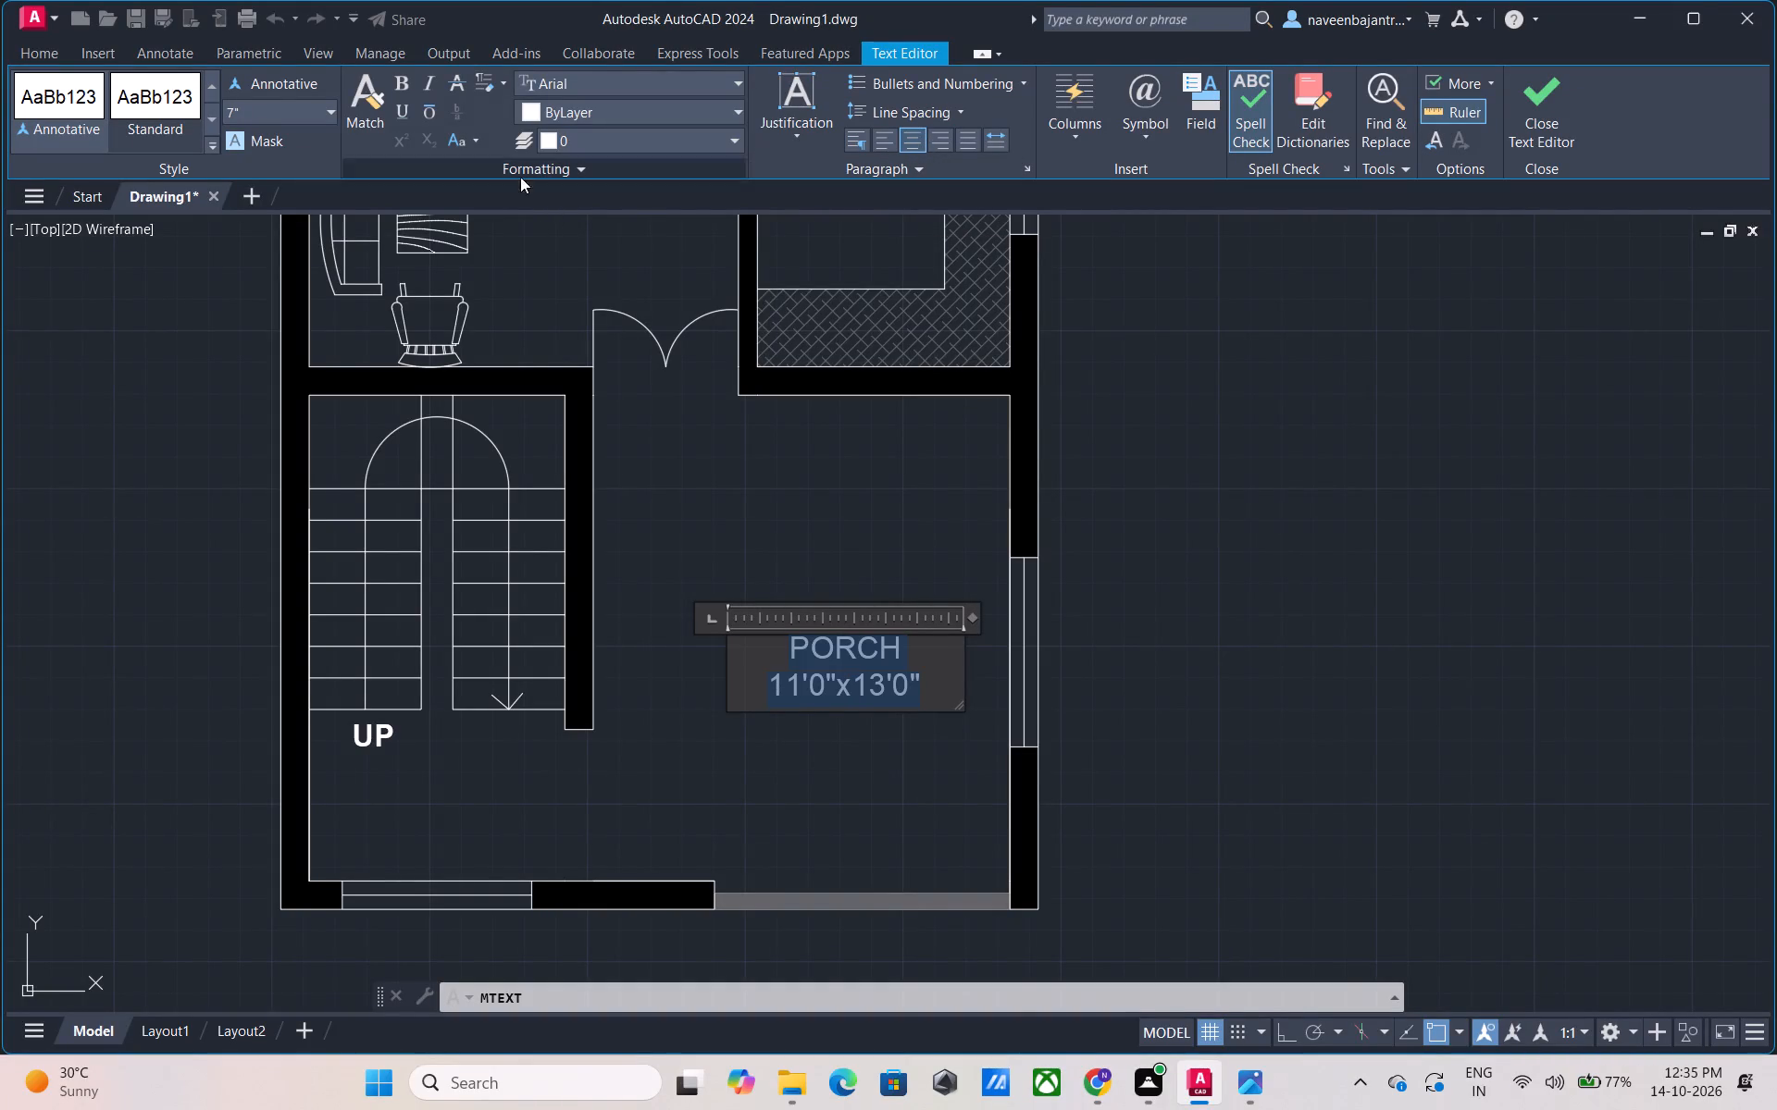
click(401, 83)
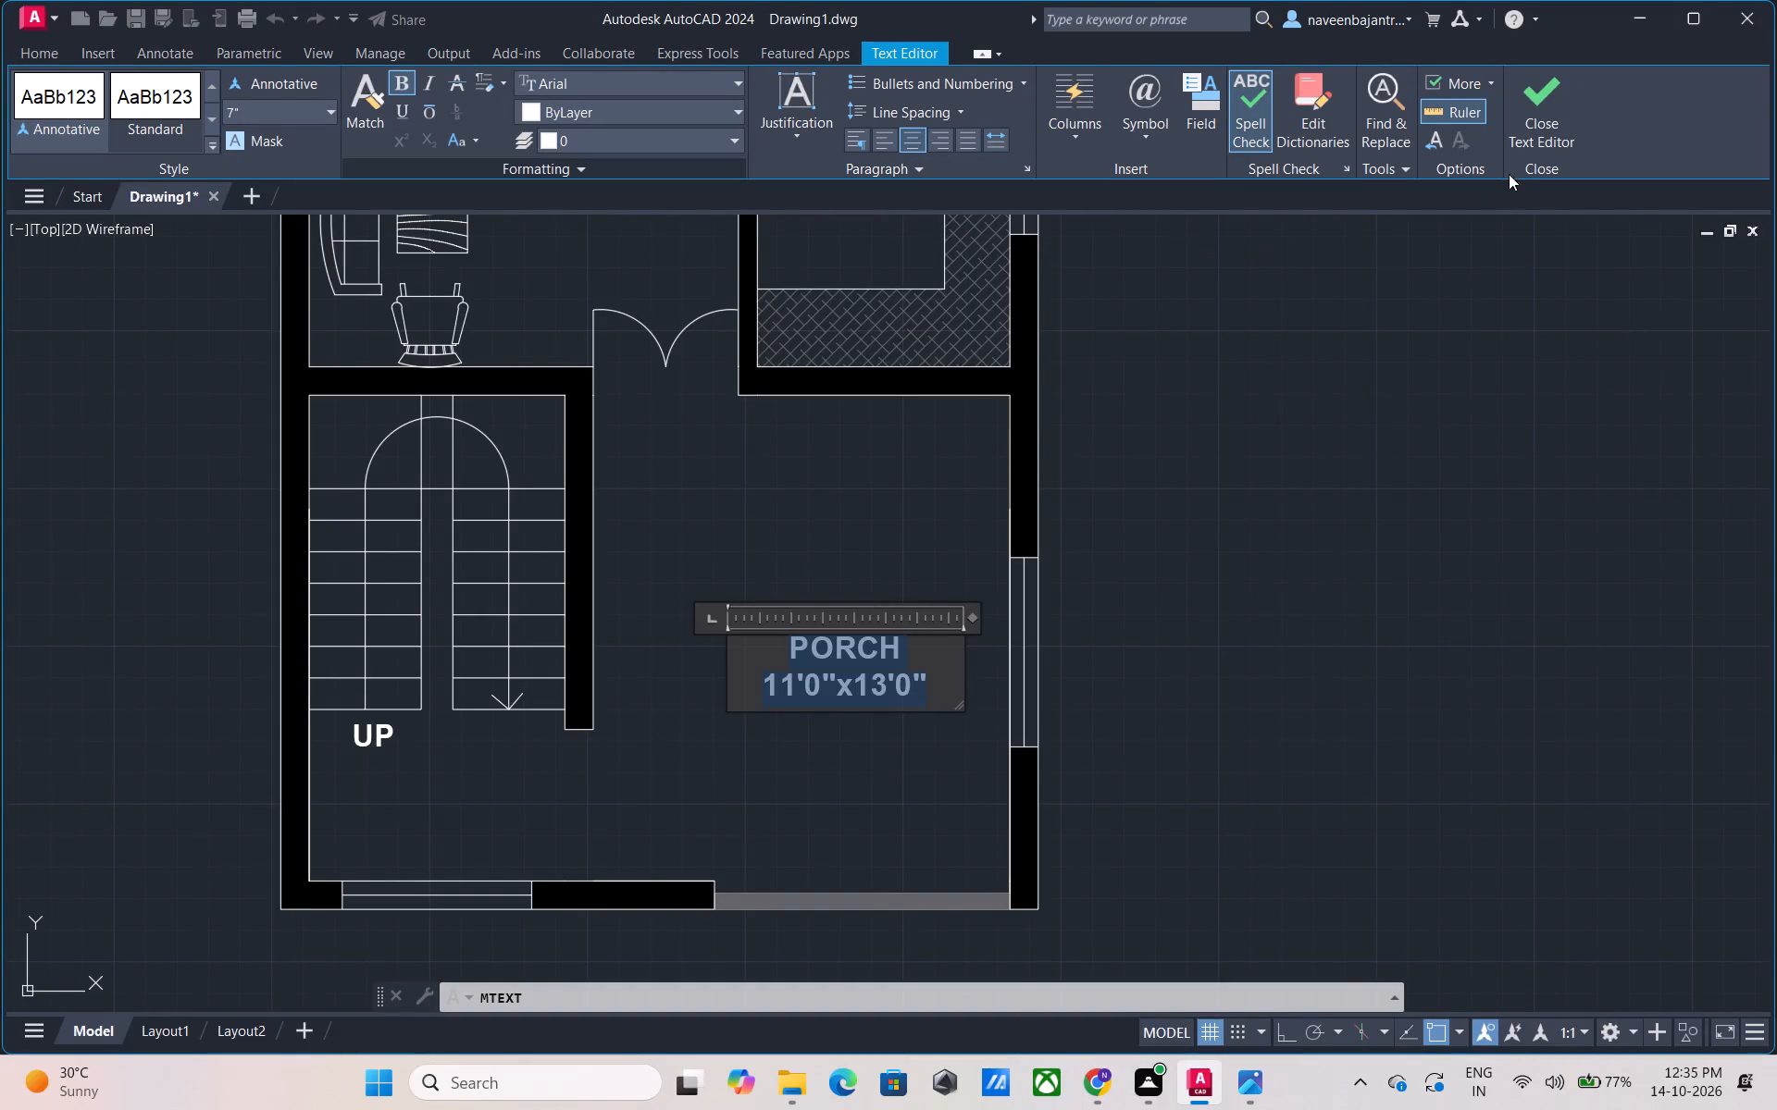
click(1525, 124)
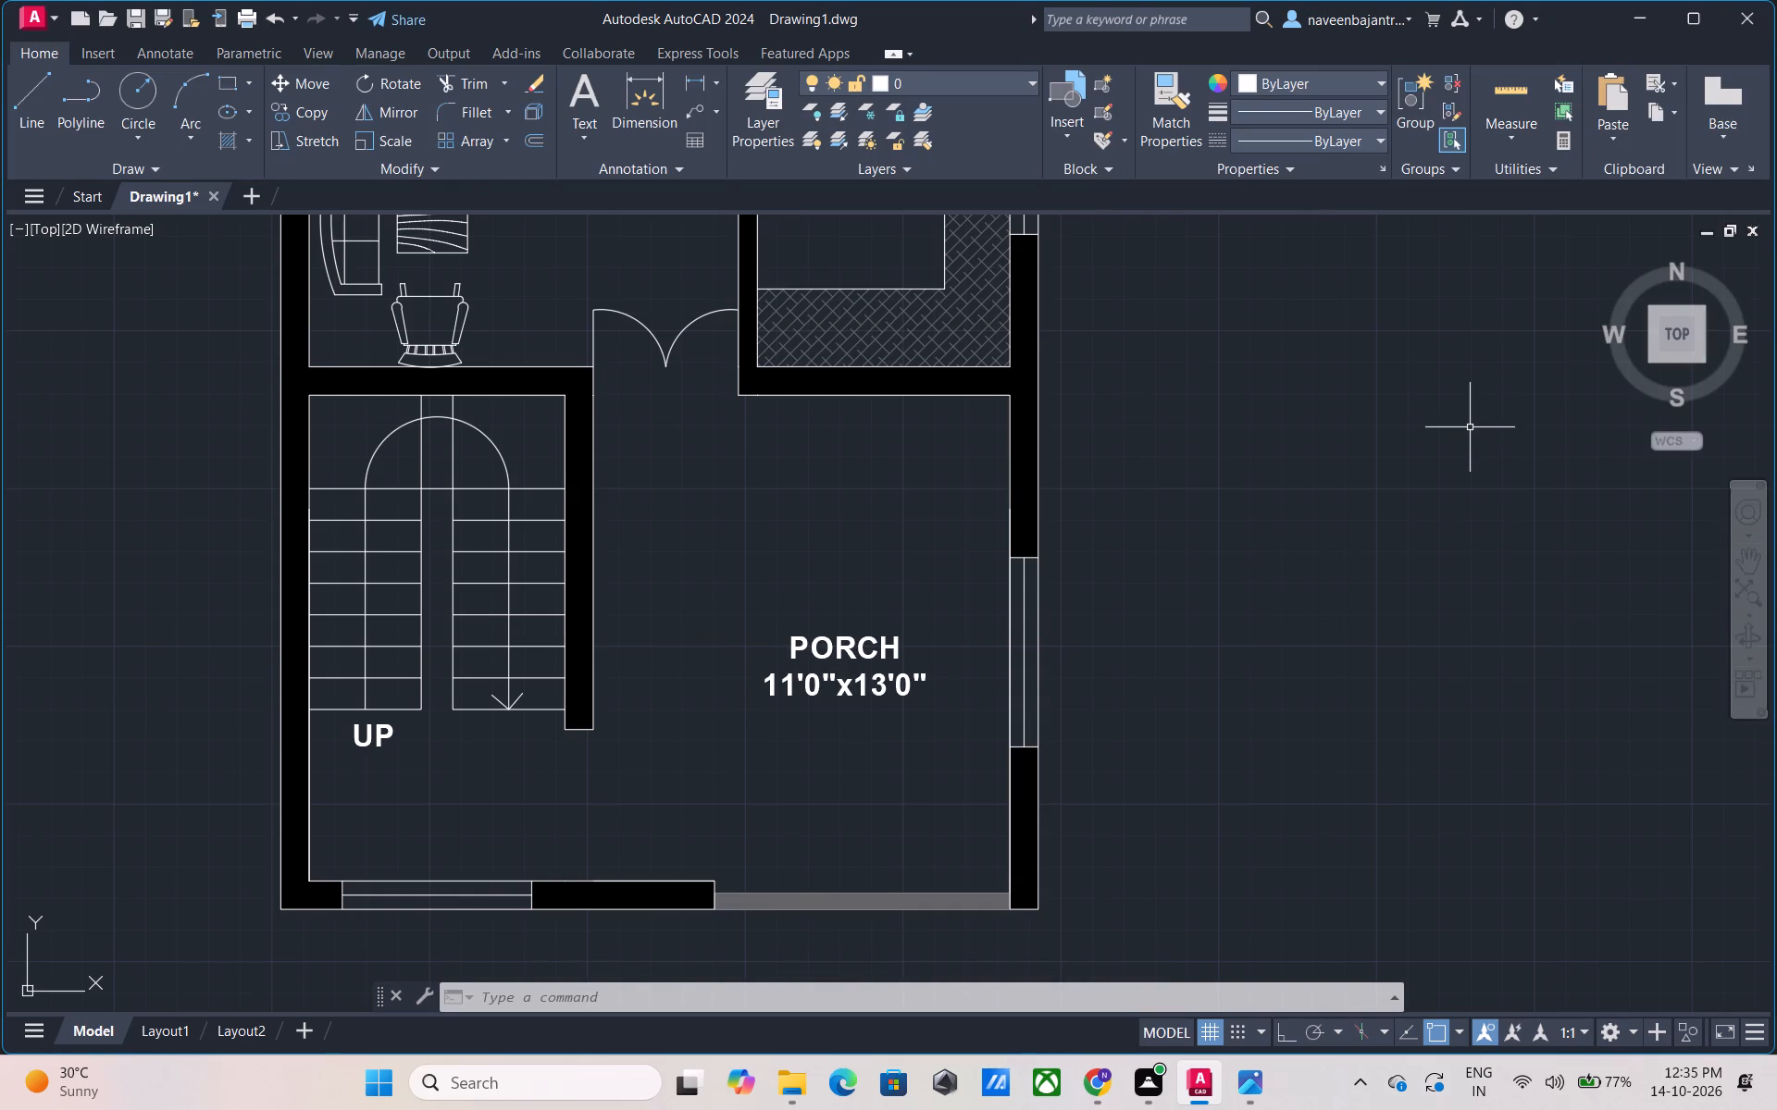
Add a centered multiline text label reading "V" with 7" text height outside the upper toilet's window.
scroll(1462, 475, down, 2)
middle_drag(1460, 475, 1326, 733)
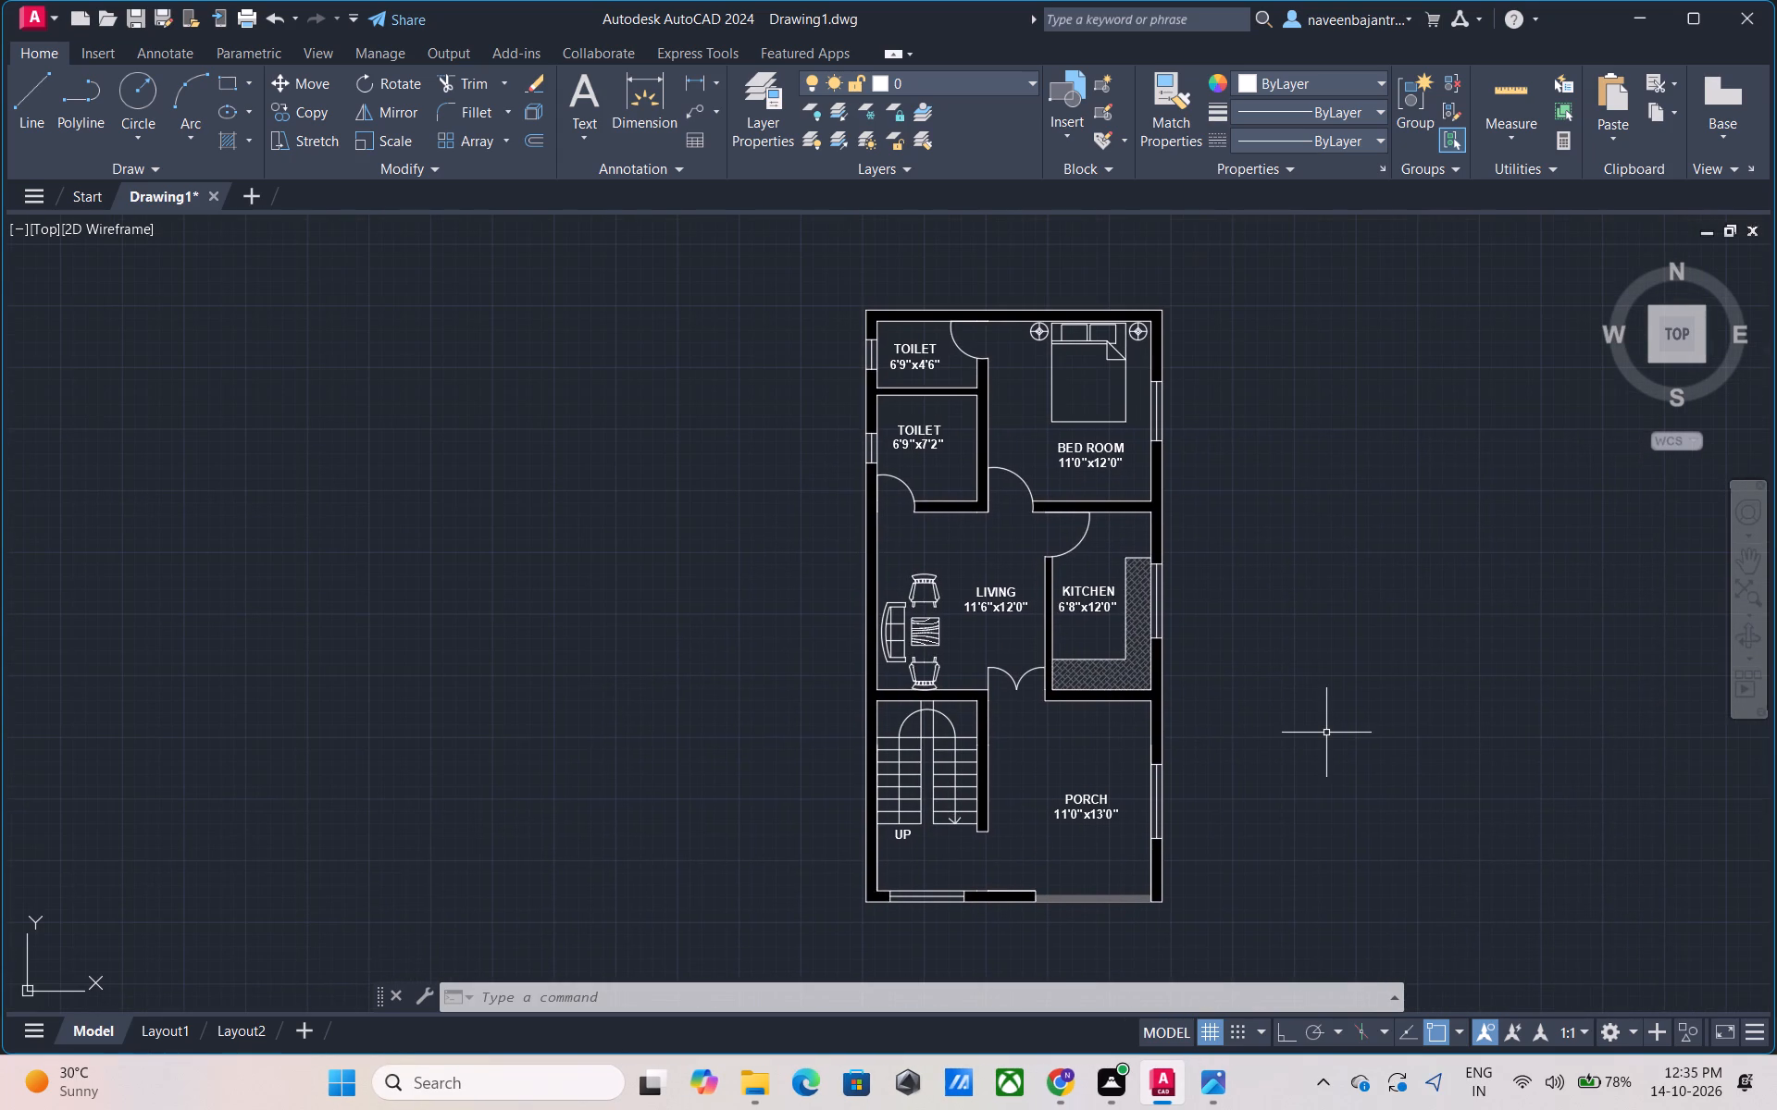
middle_drag(1326, 731, 1326, 716)
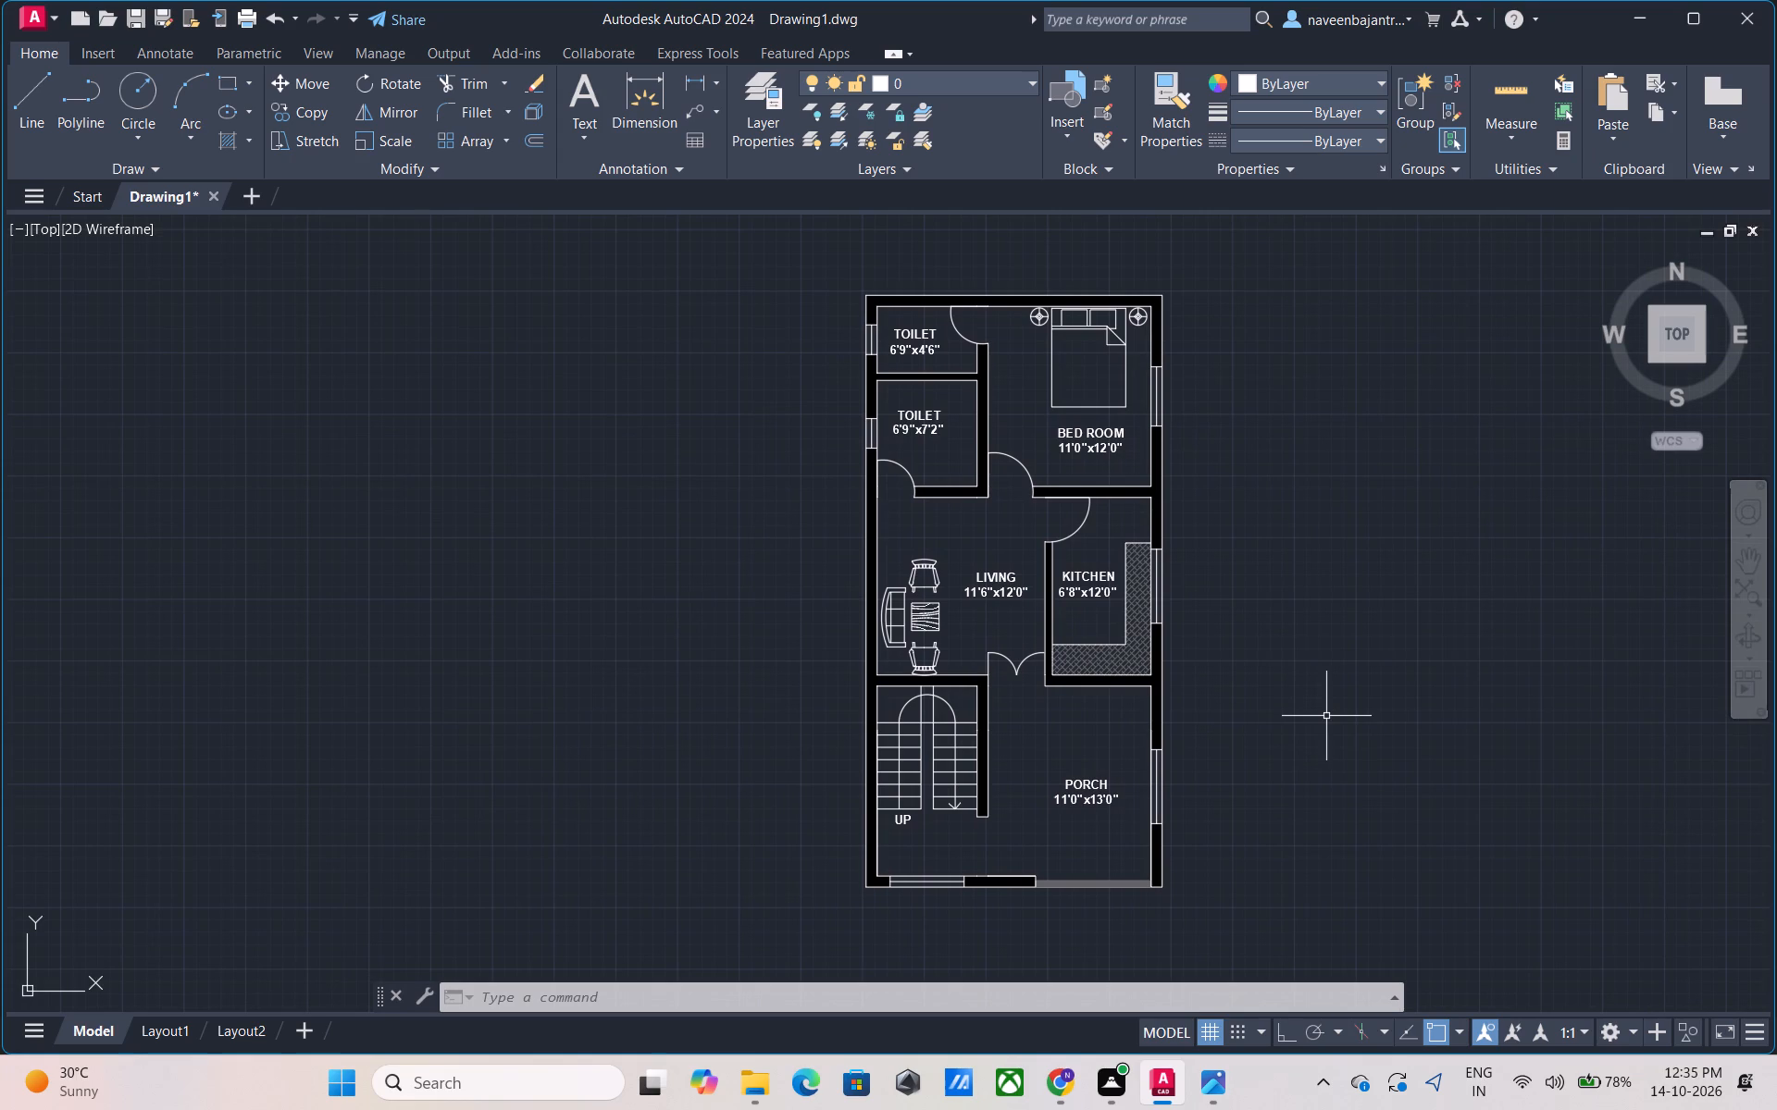
scroll(1326, 716, up, 1)
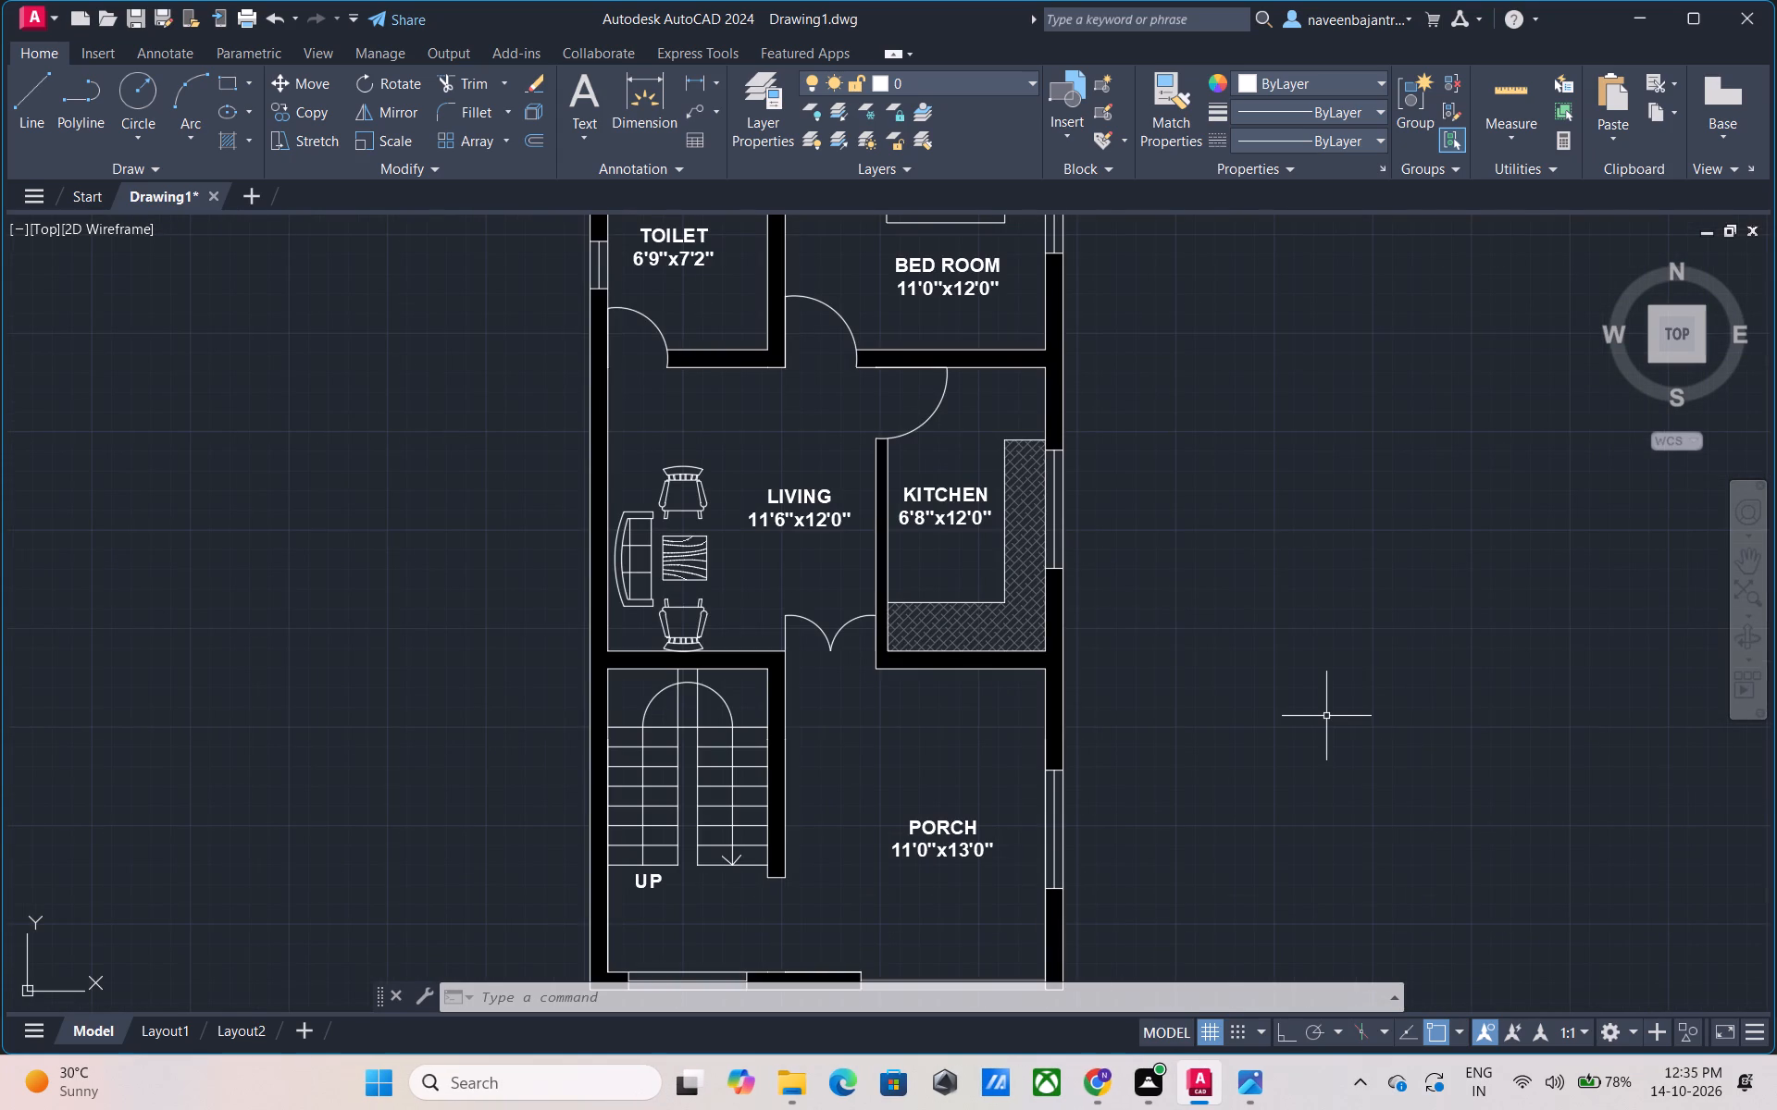
scroll(1326, 716, down, 1)
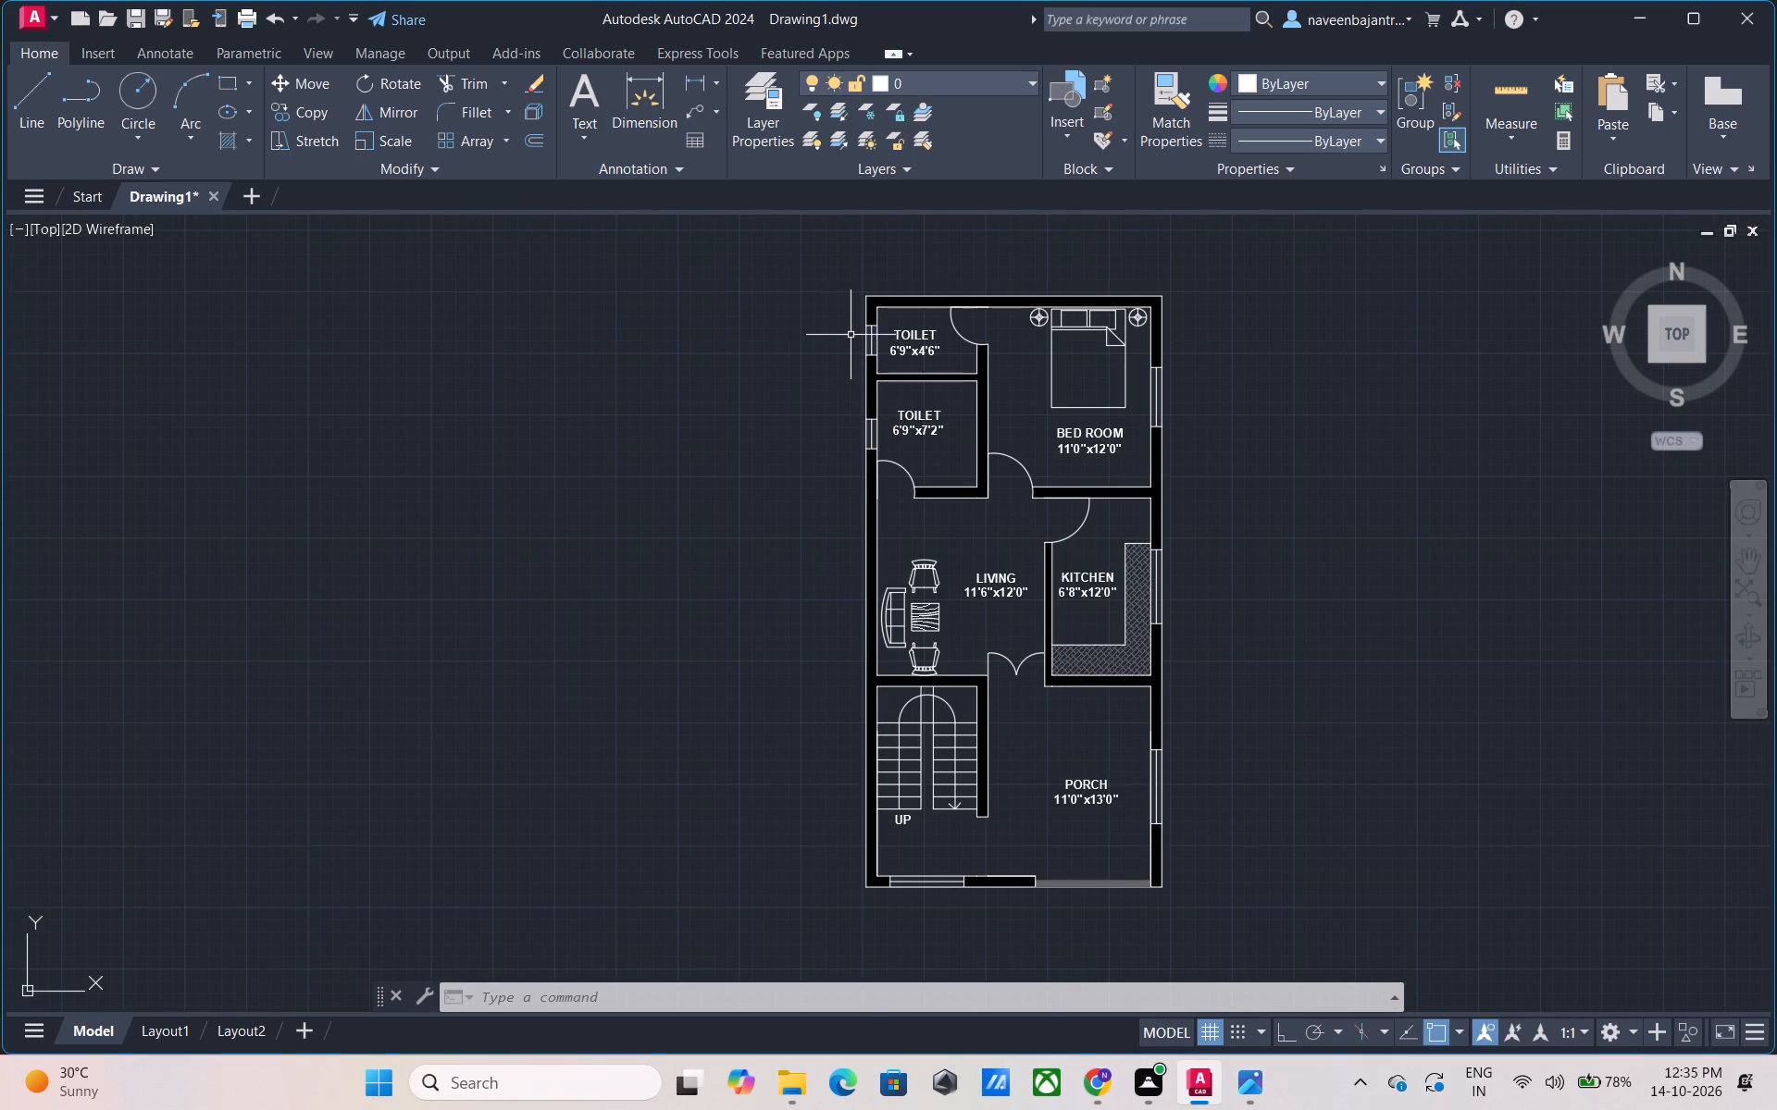
scroll(851, 336, up, 3)
middle_drag(851, 336, 764, 402)
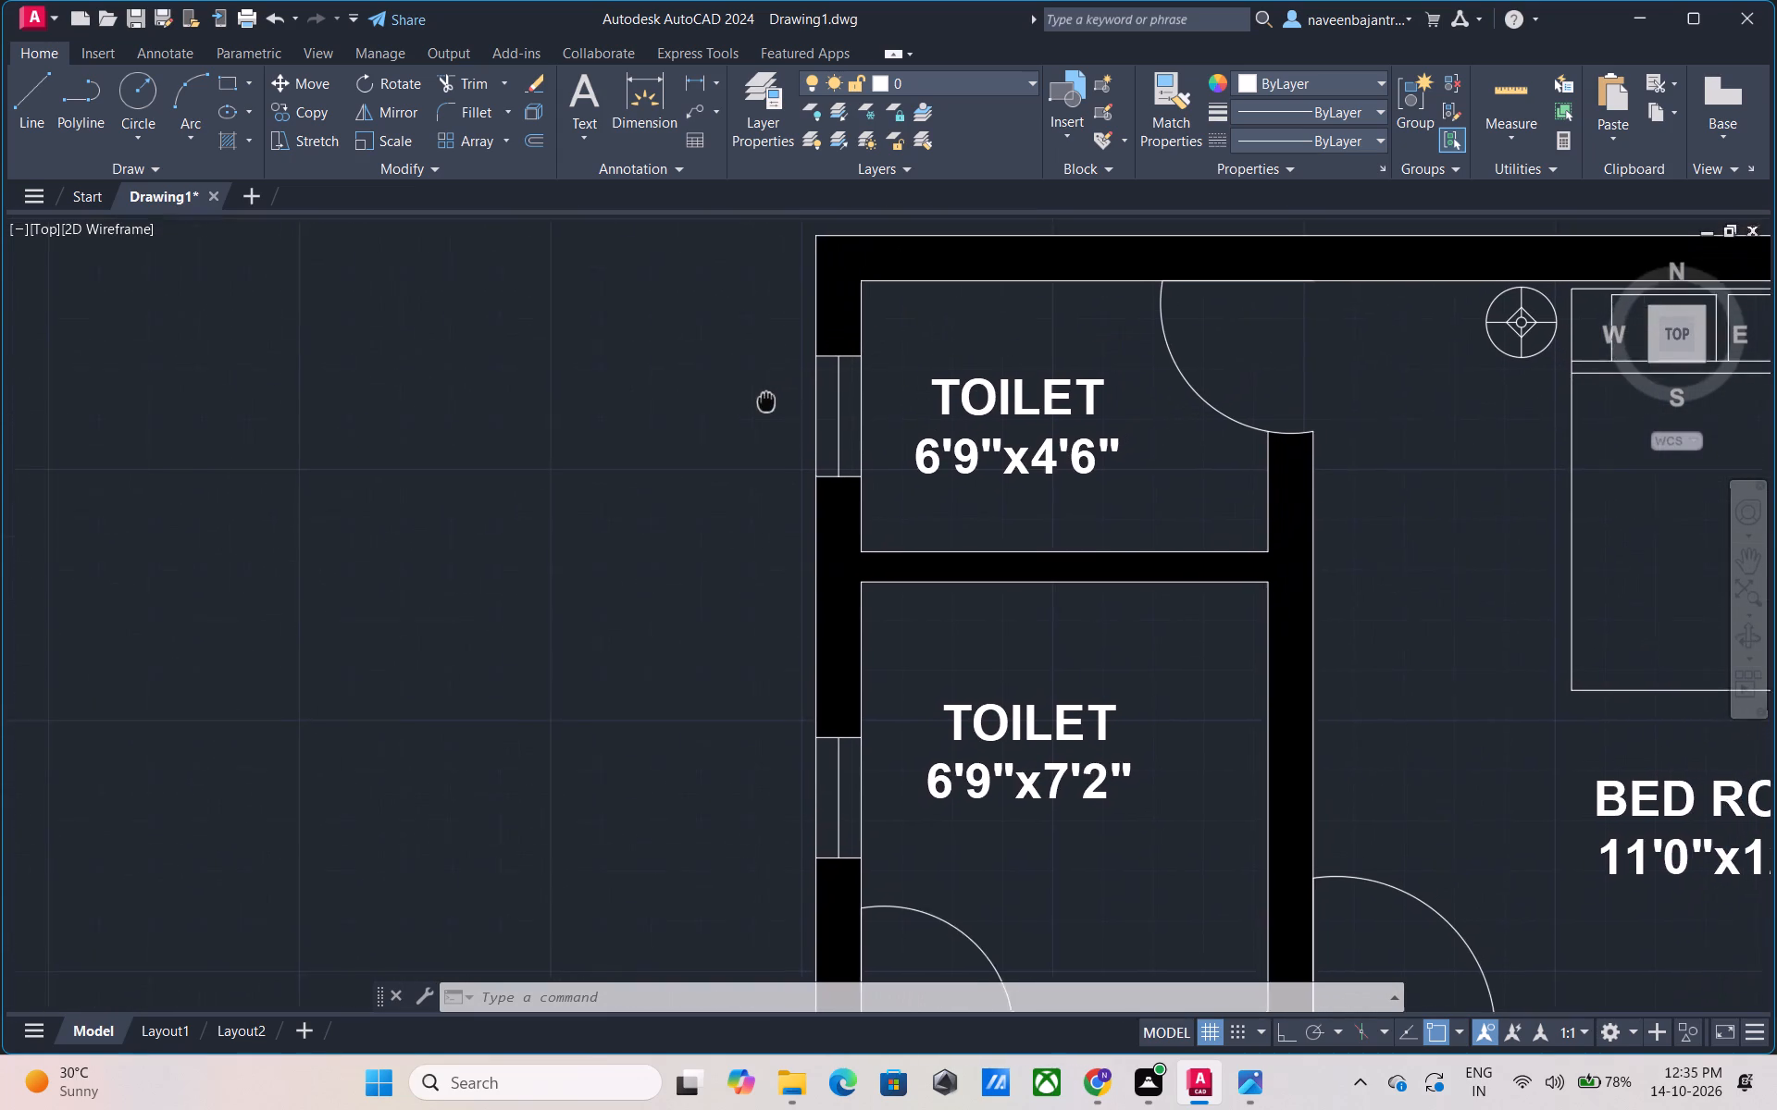
middle_drag(764, 402, 750, 411)
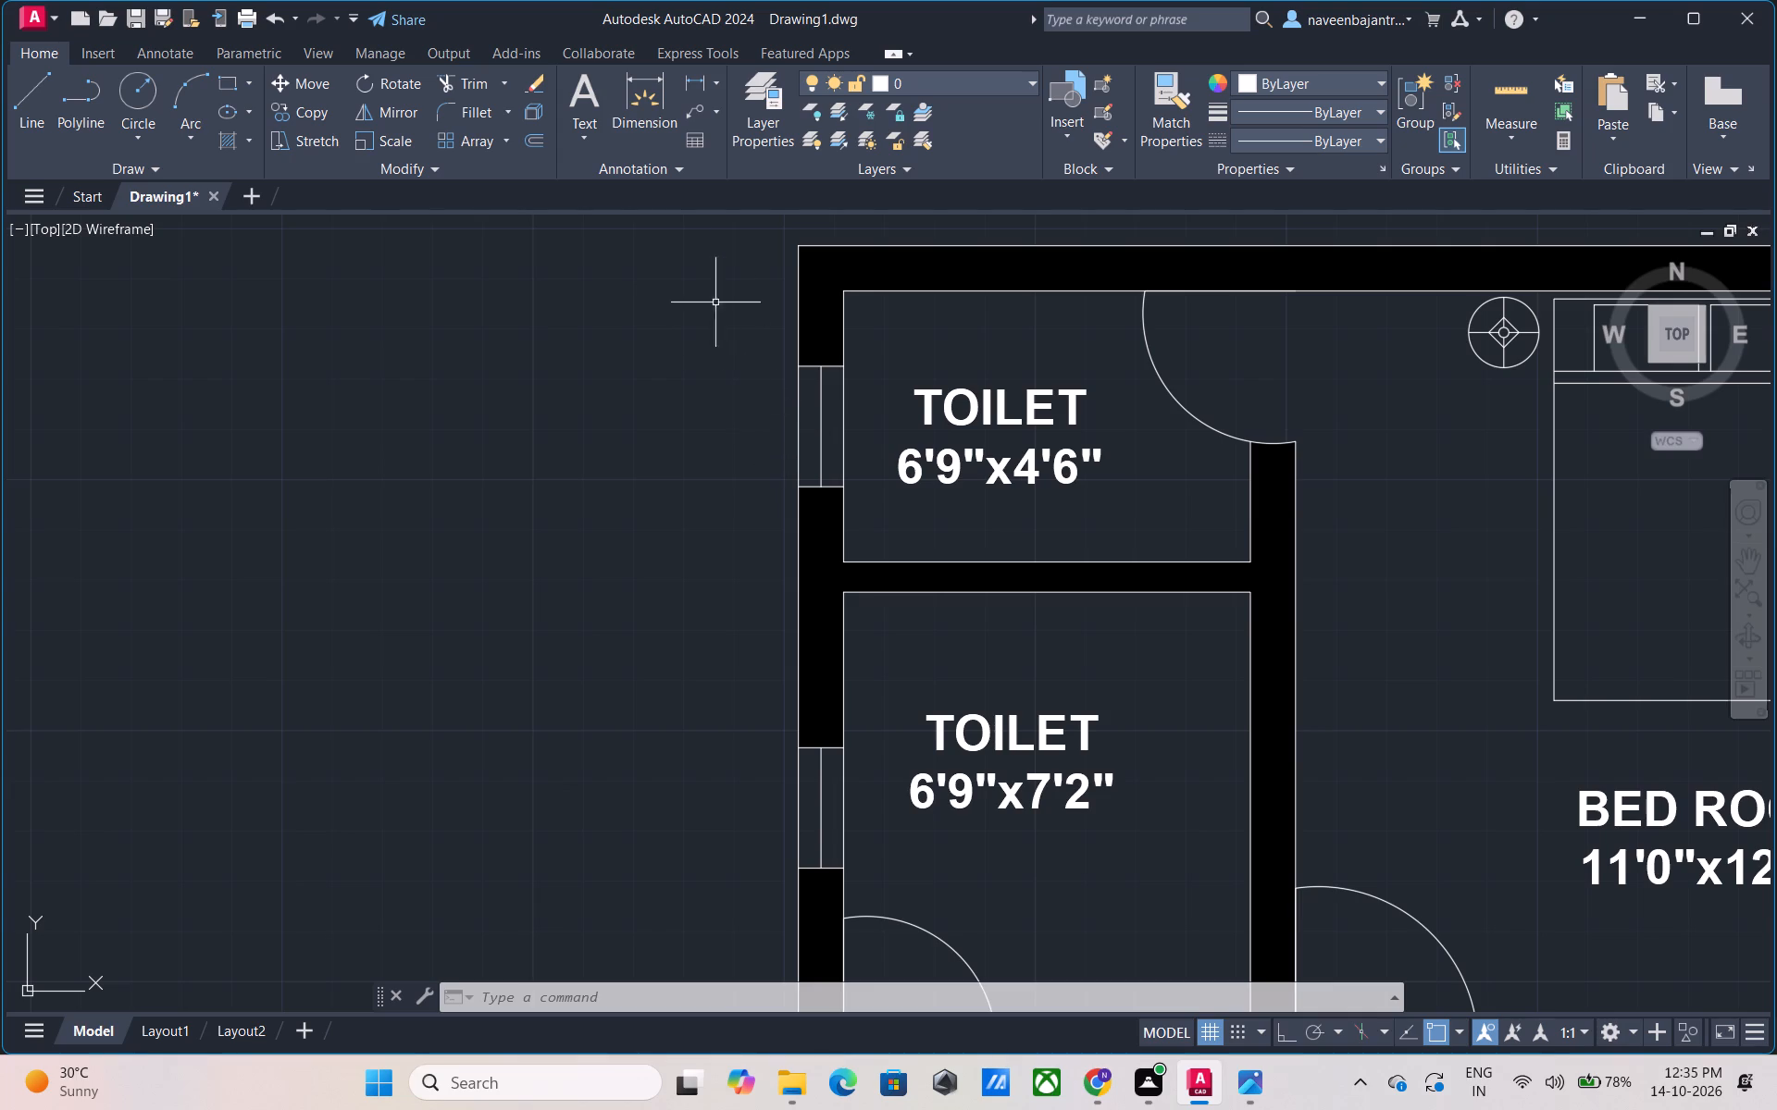
click(590, 94)
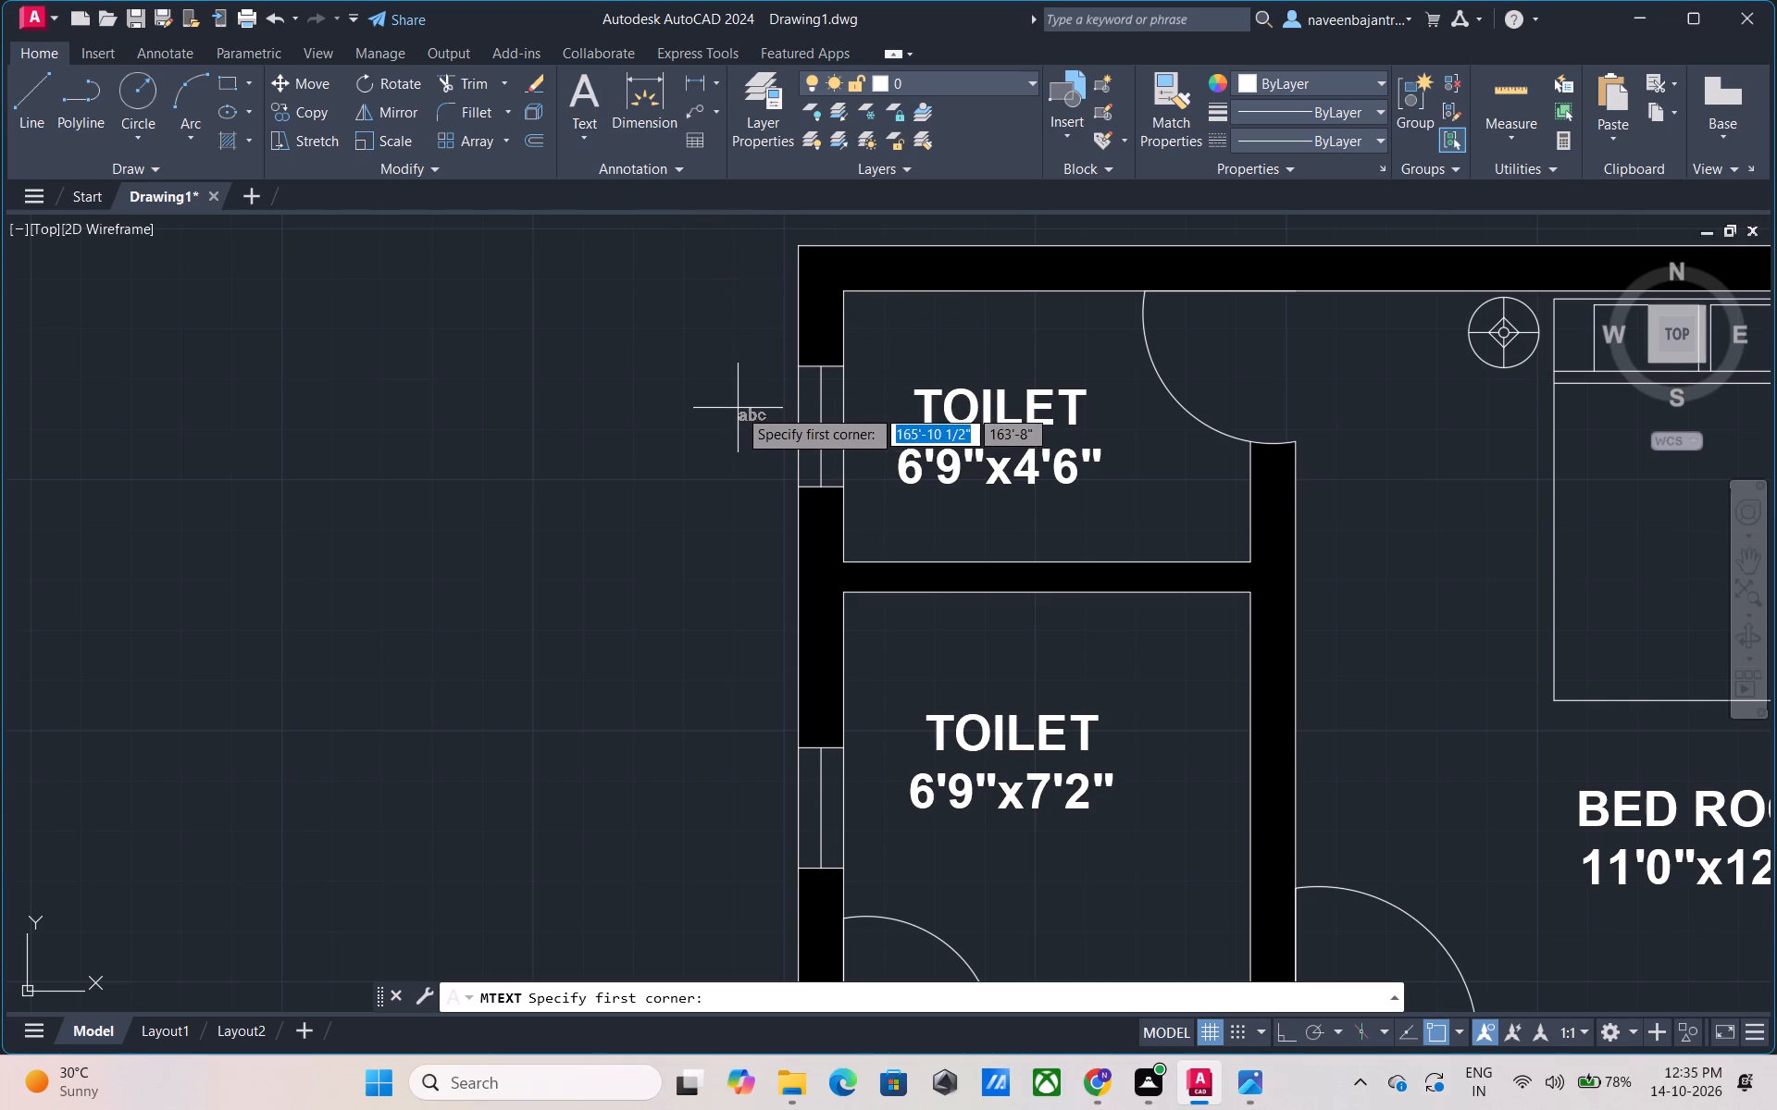
click(736, 401)
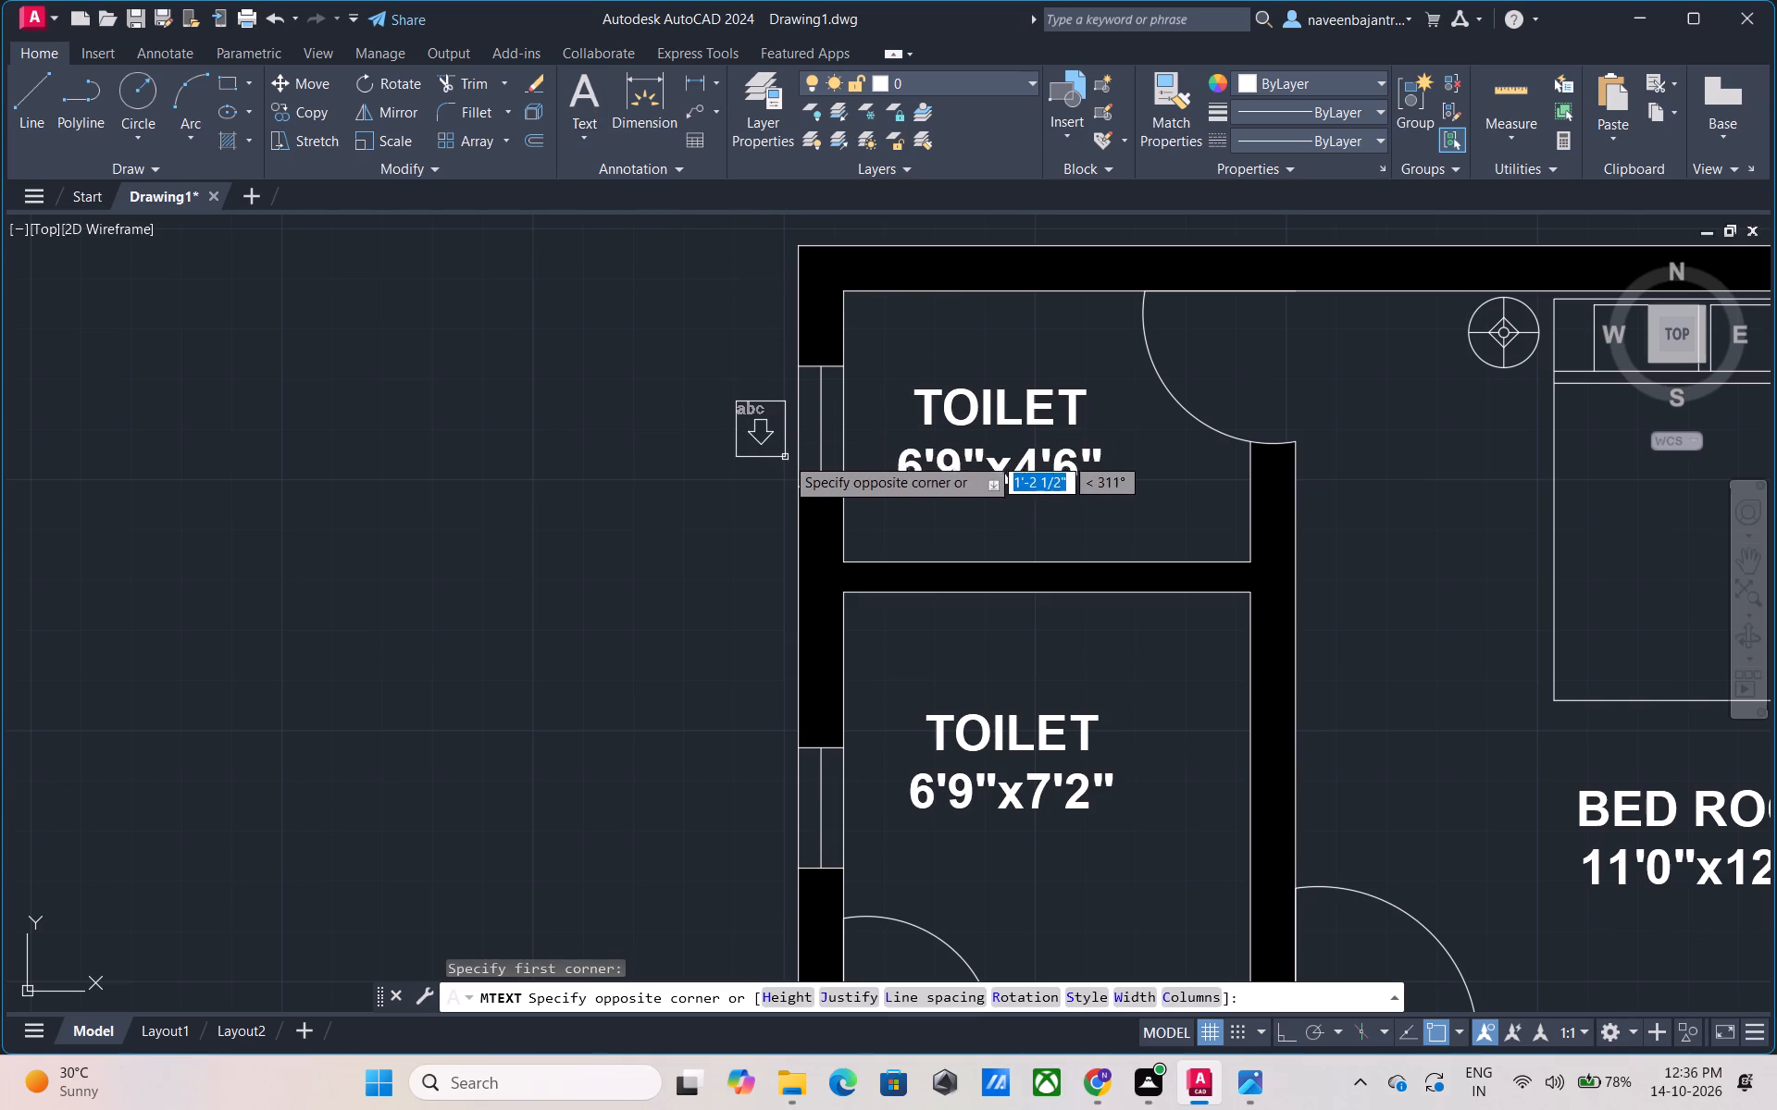
click(785, 447)
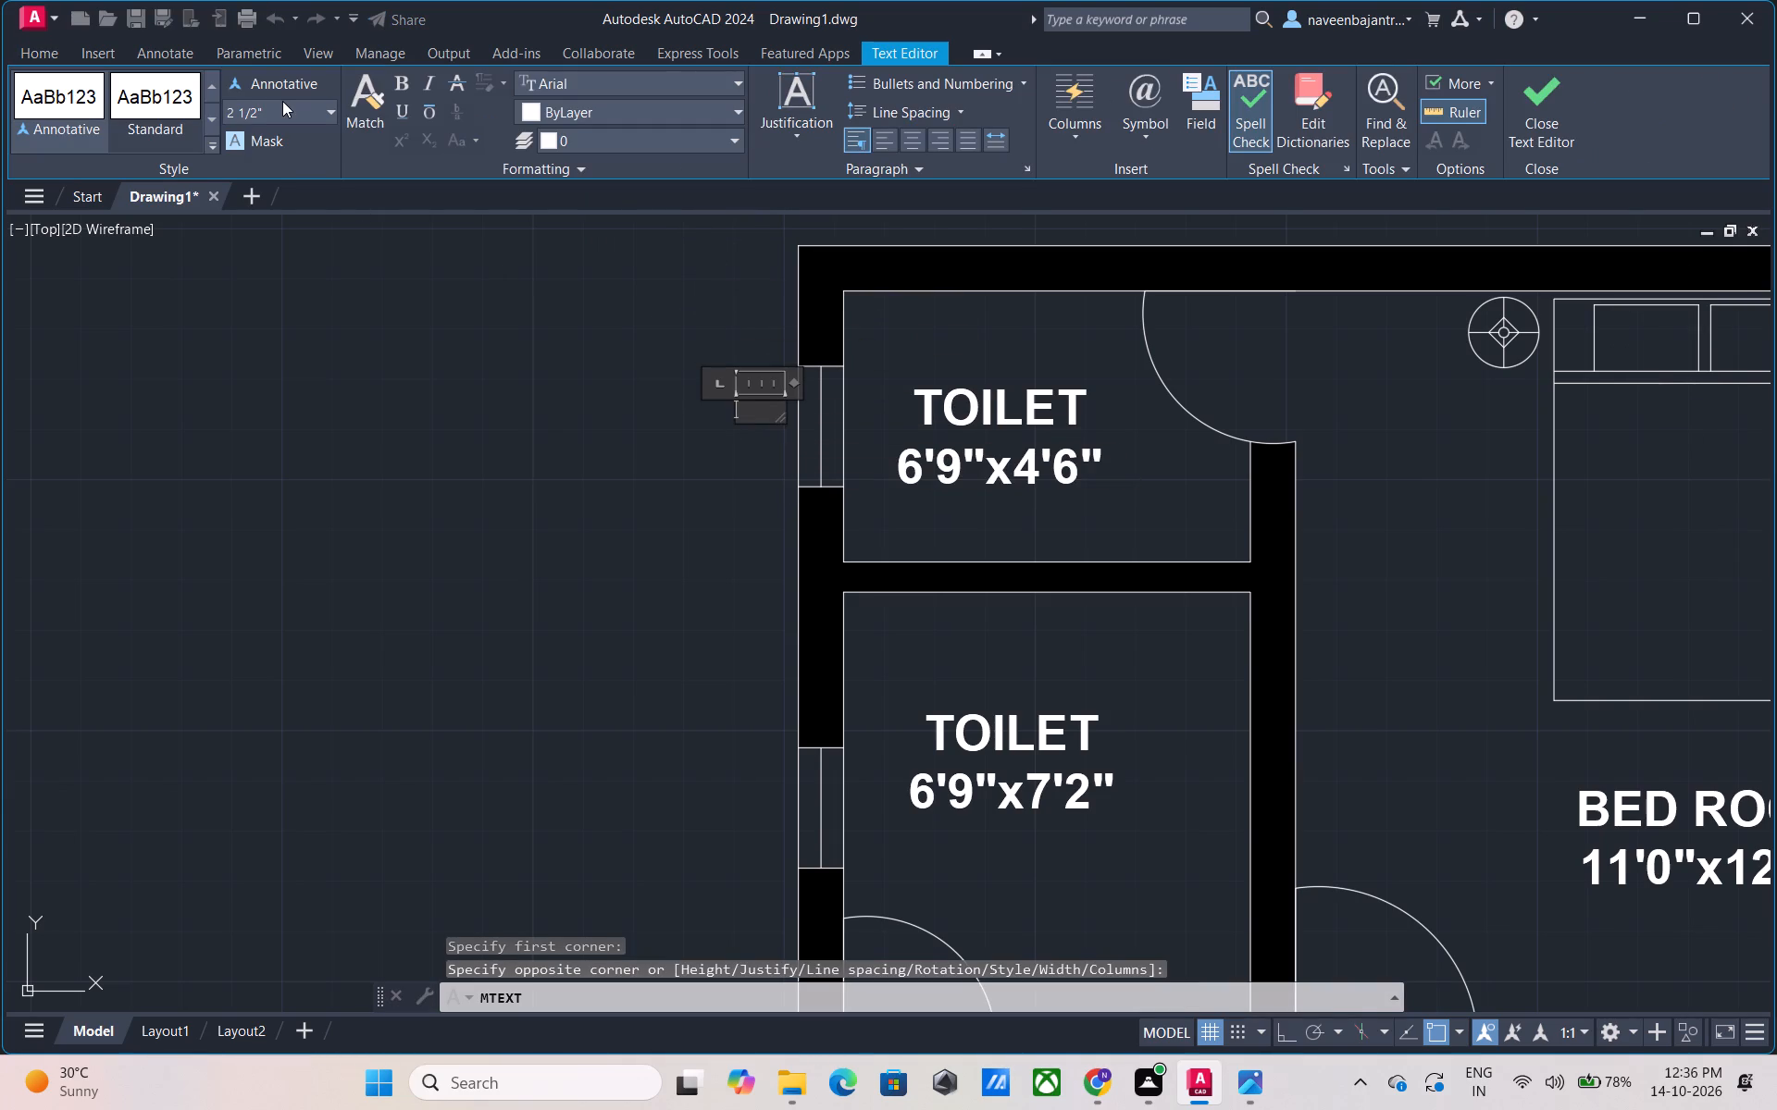
click(281, 107)
key(7)
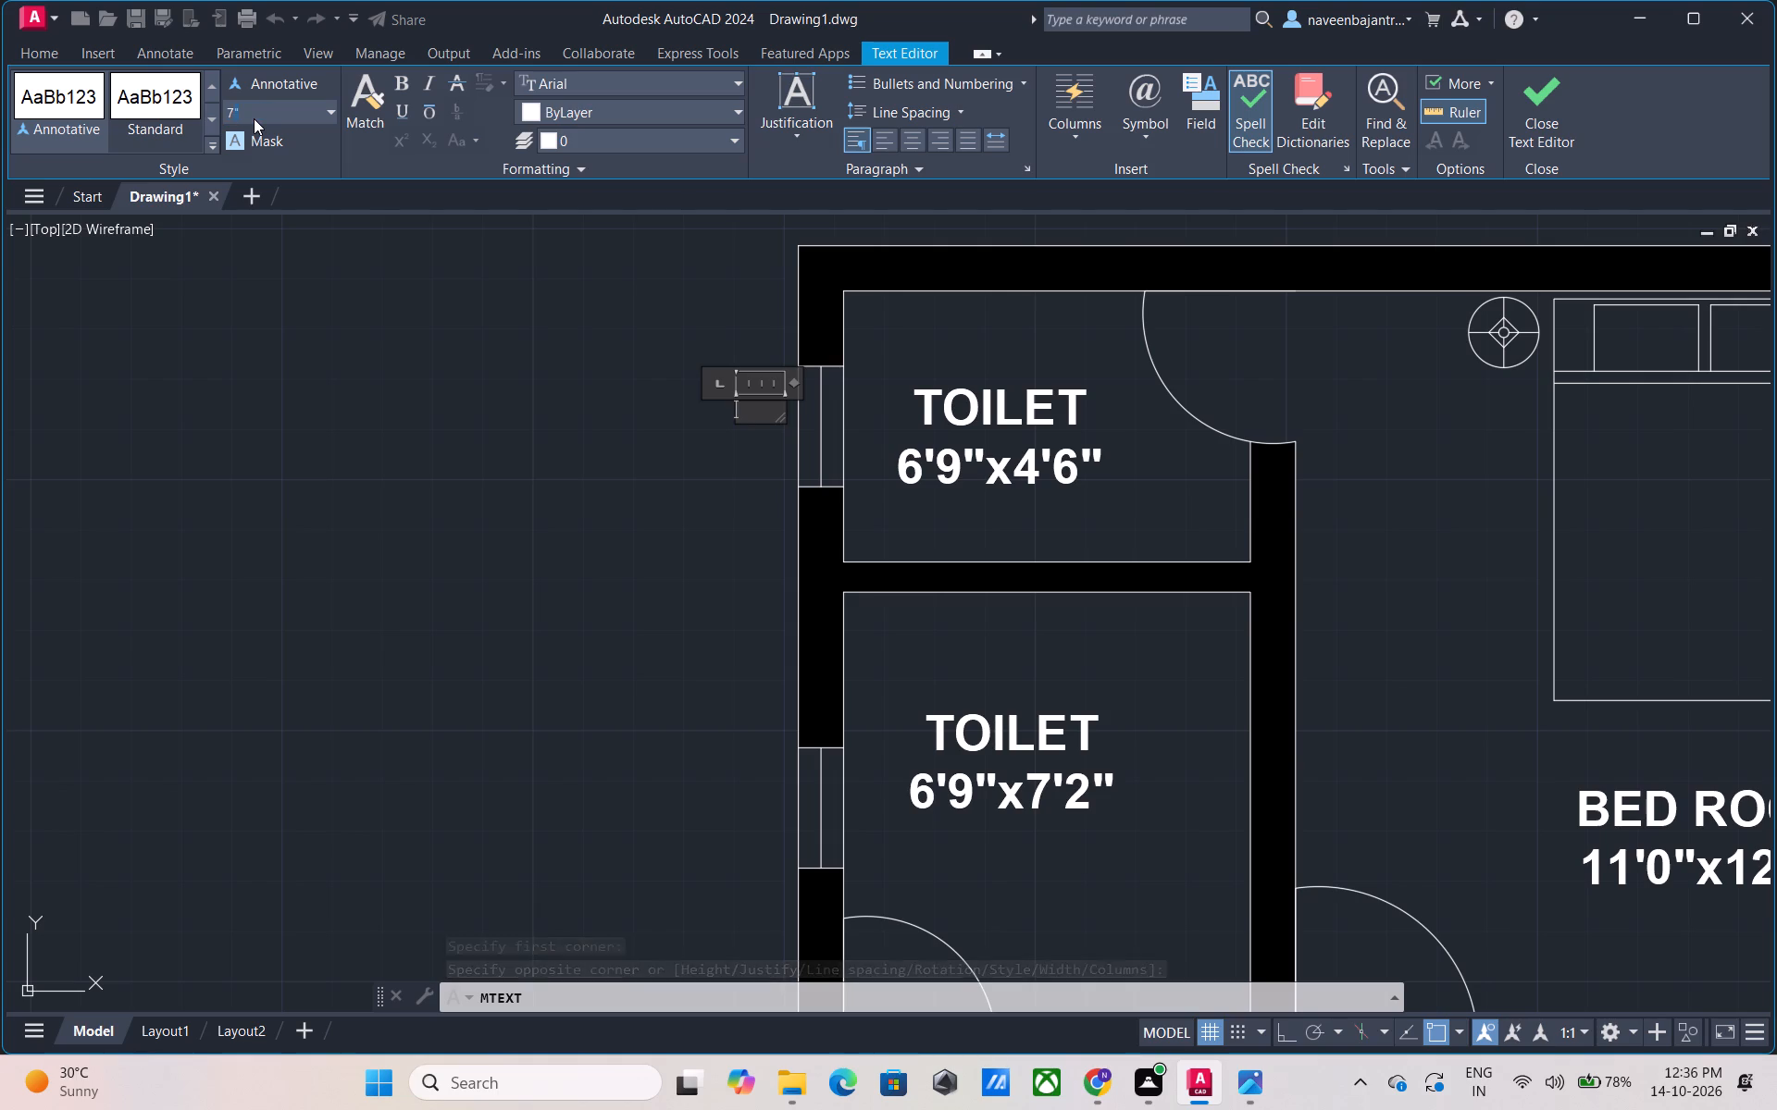
key(shift+quotedbl)
key(Return)
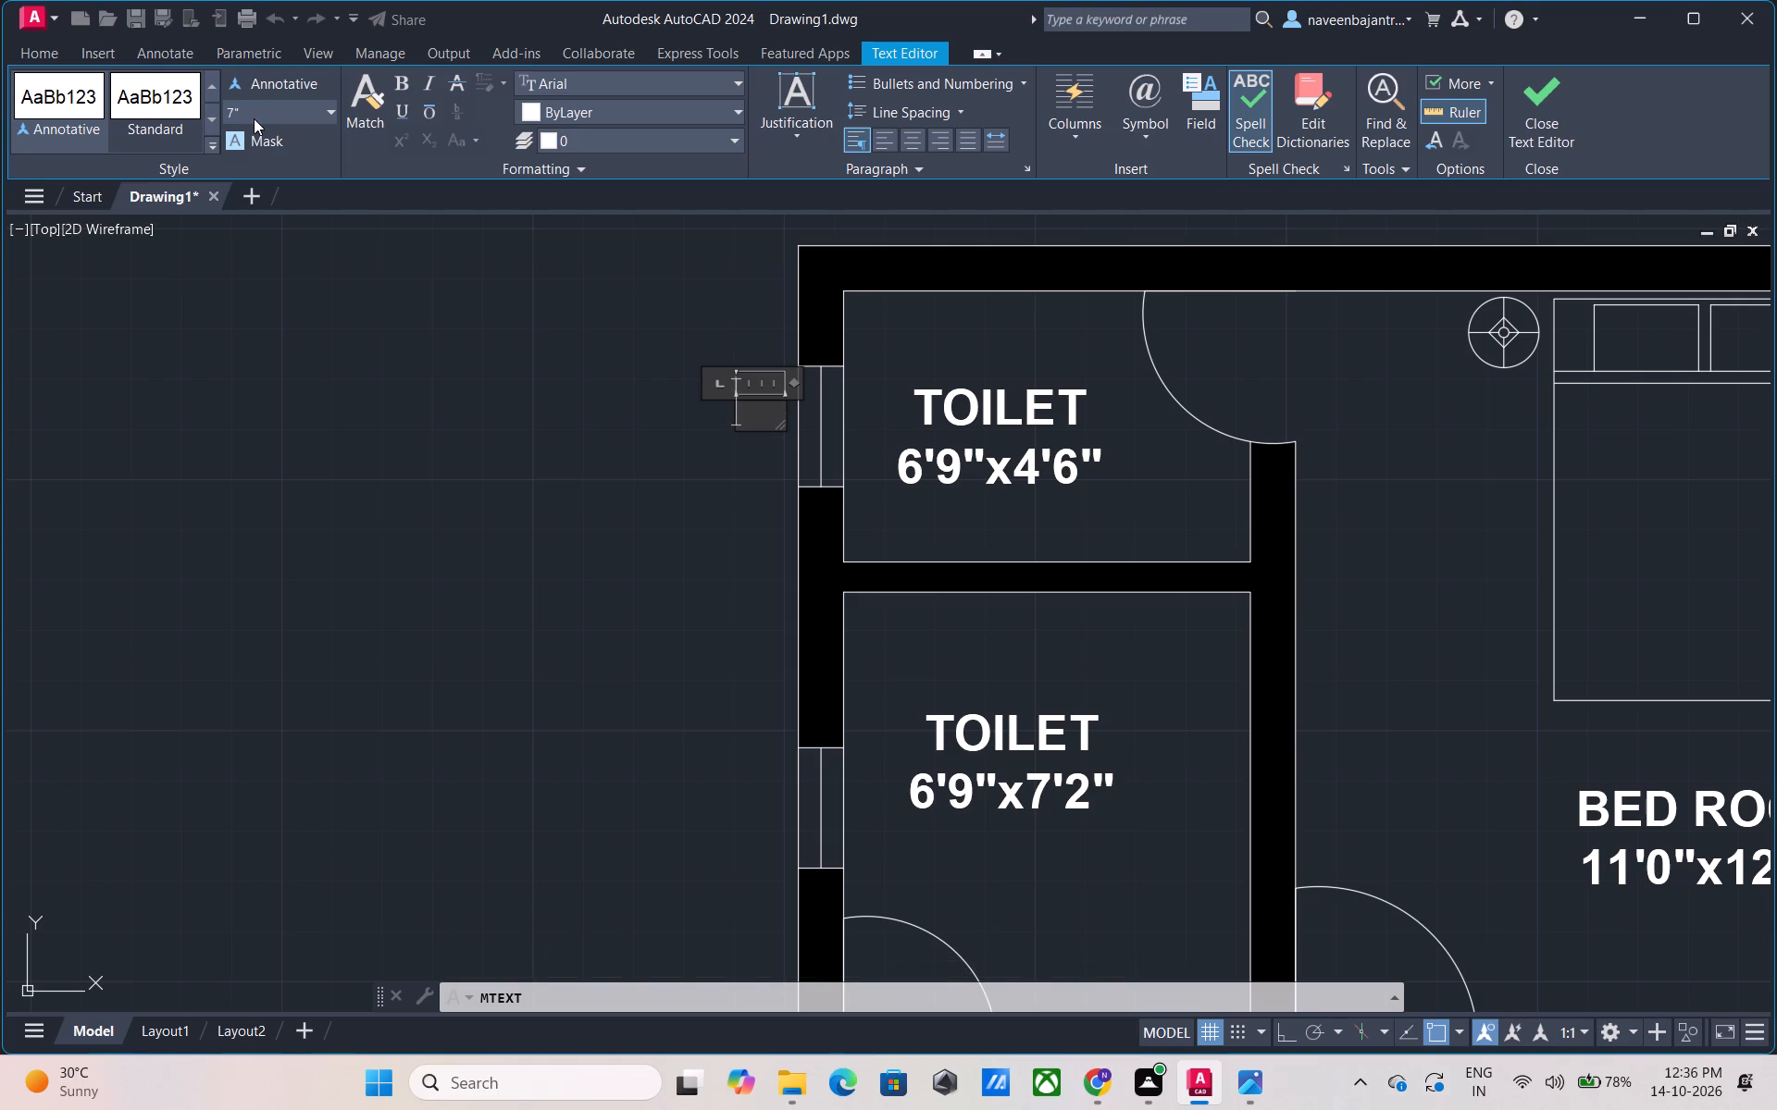
key(v)
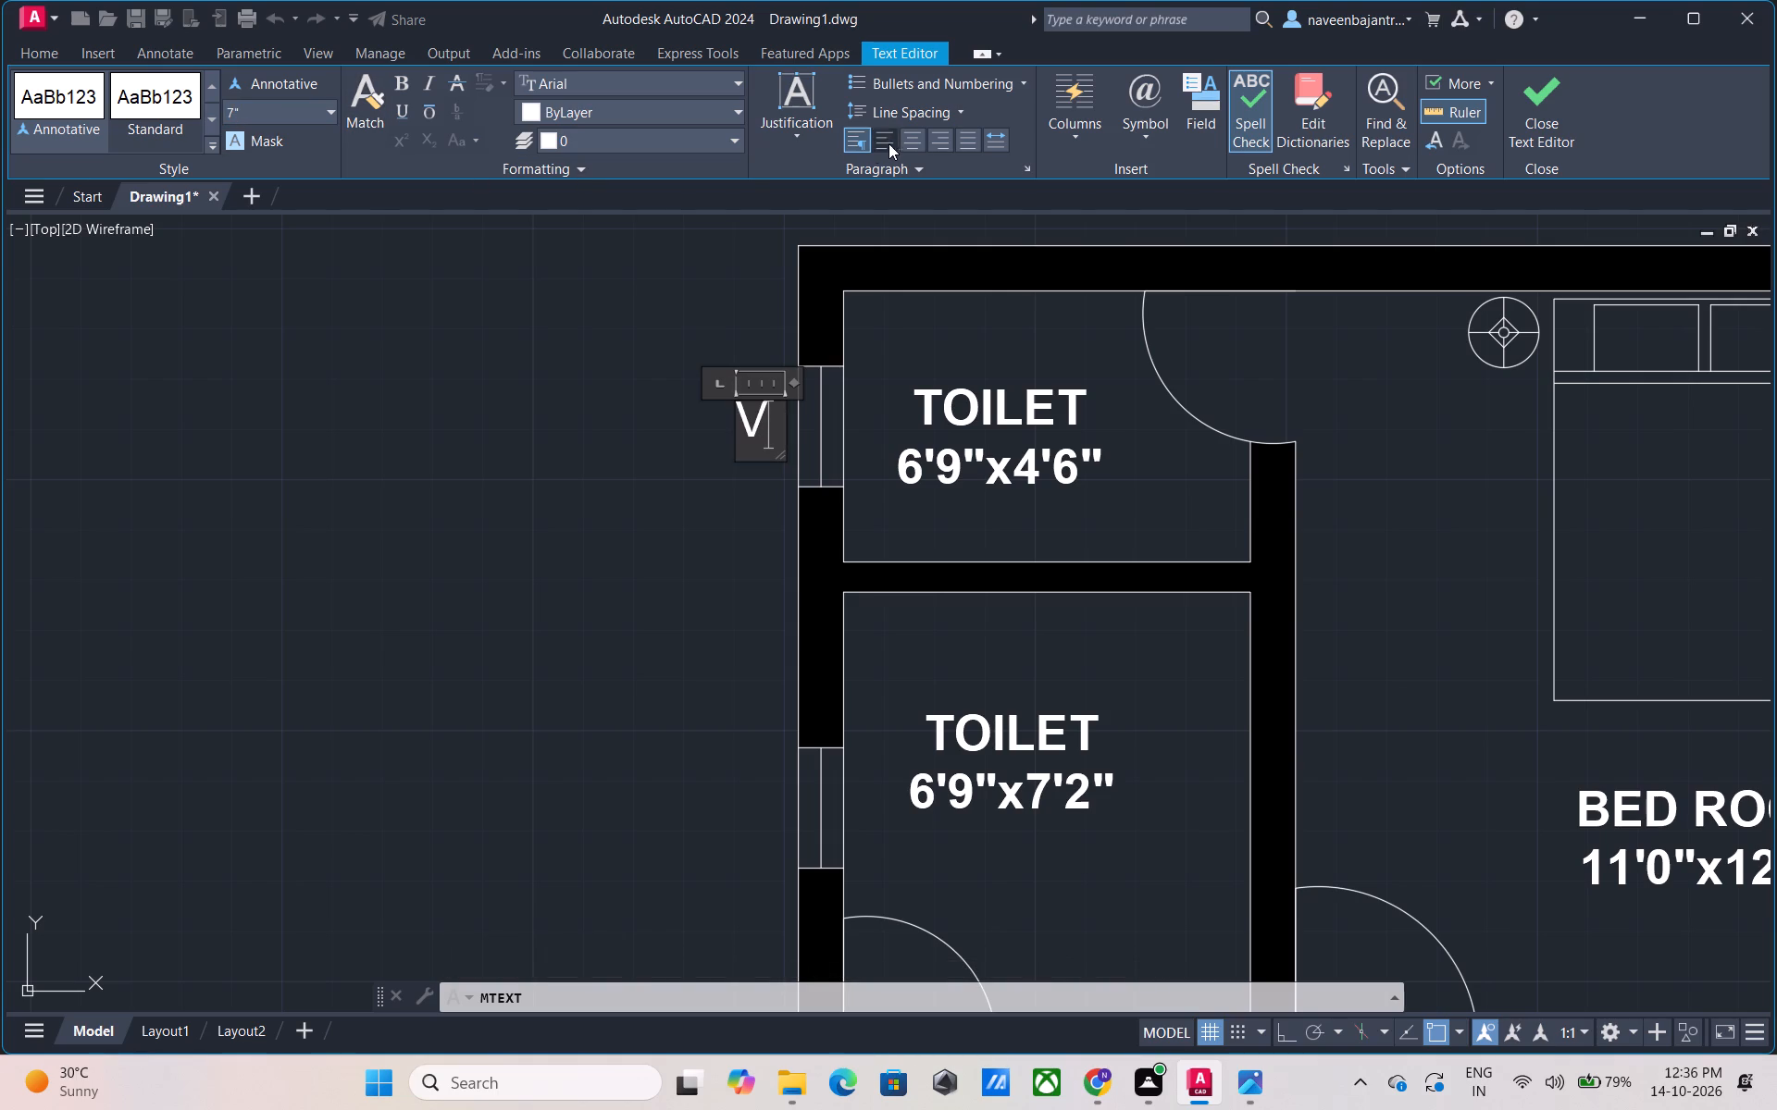
click(904, 142)
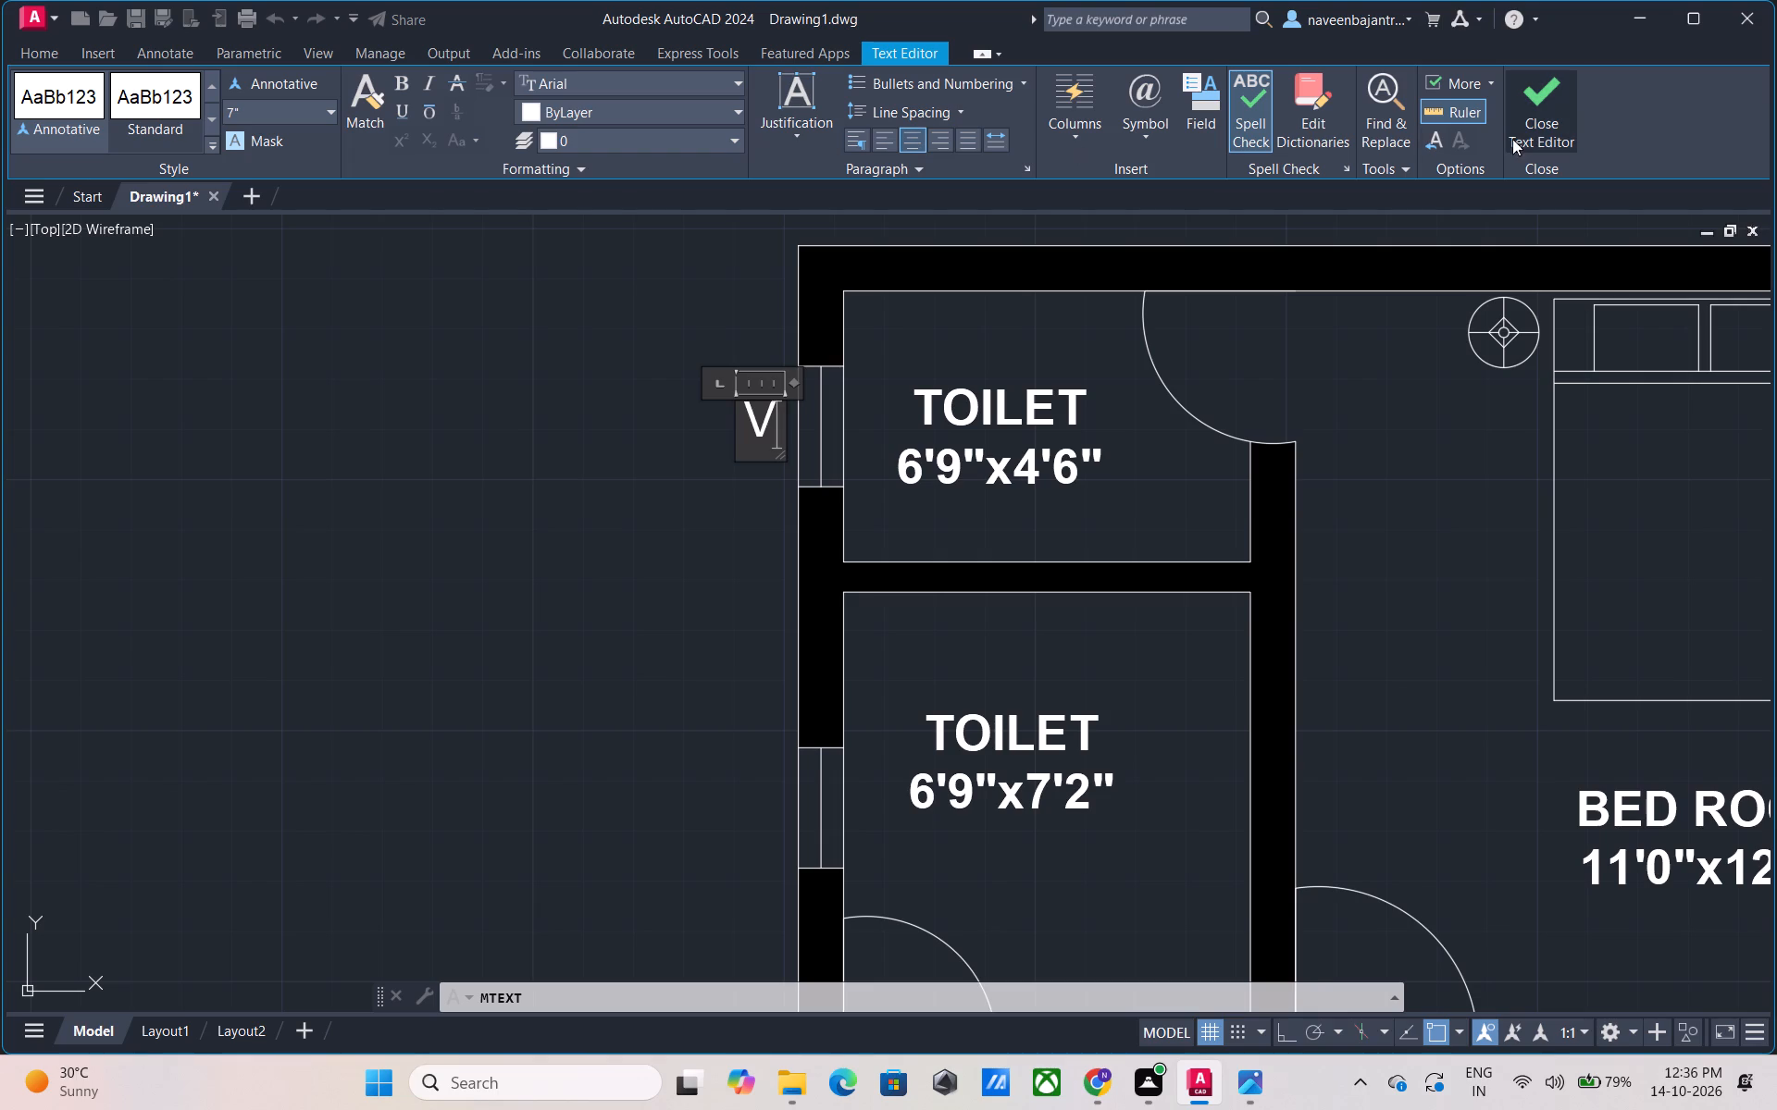
click(1538, 131)
Delete the solid black hatch that fills the house walls.
scroll(1479, 459, down, 2)
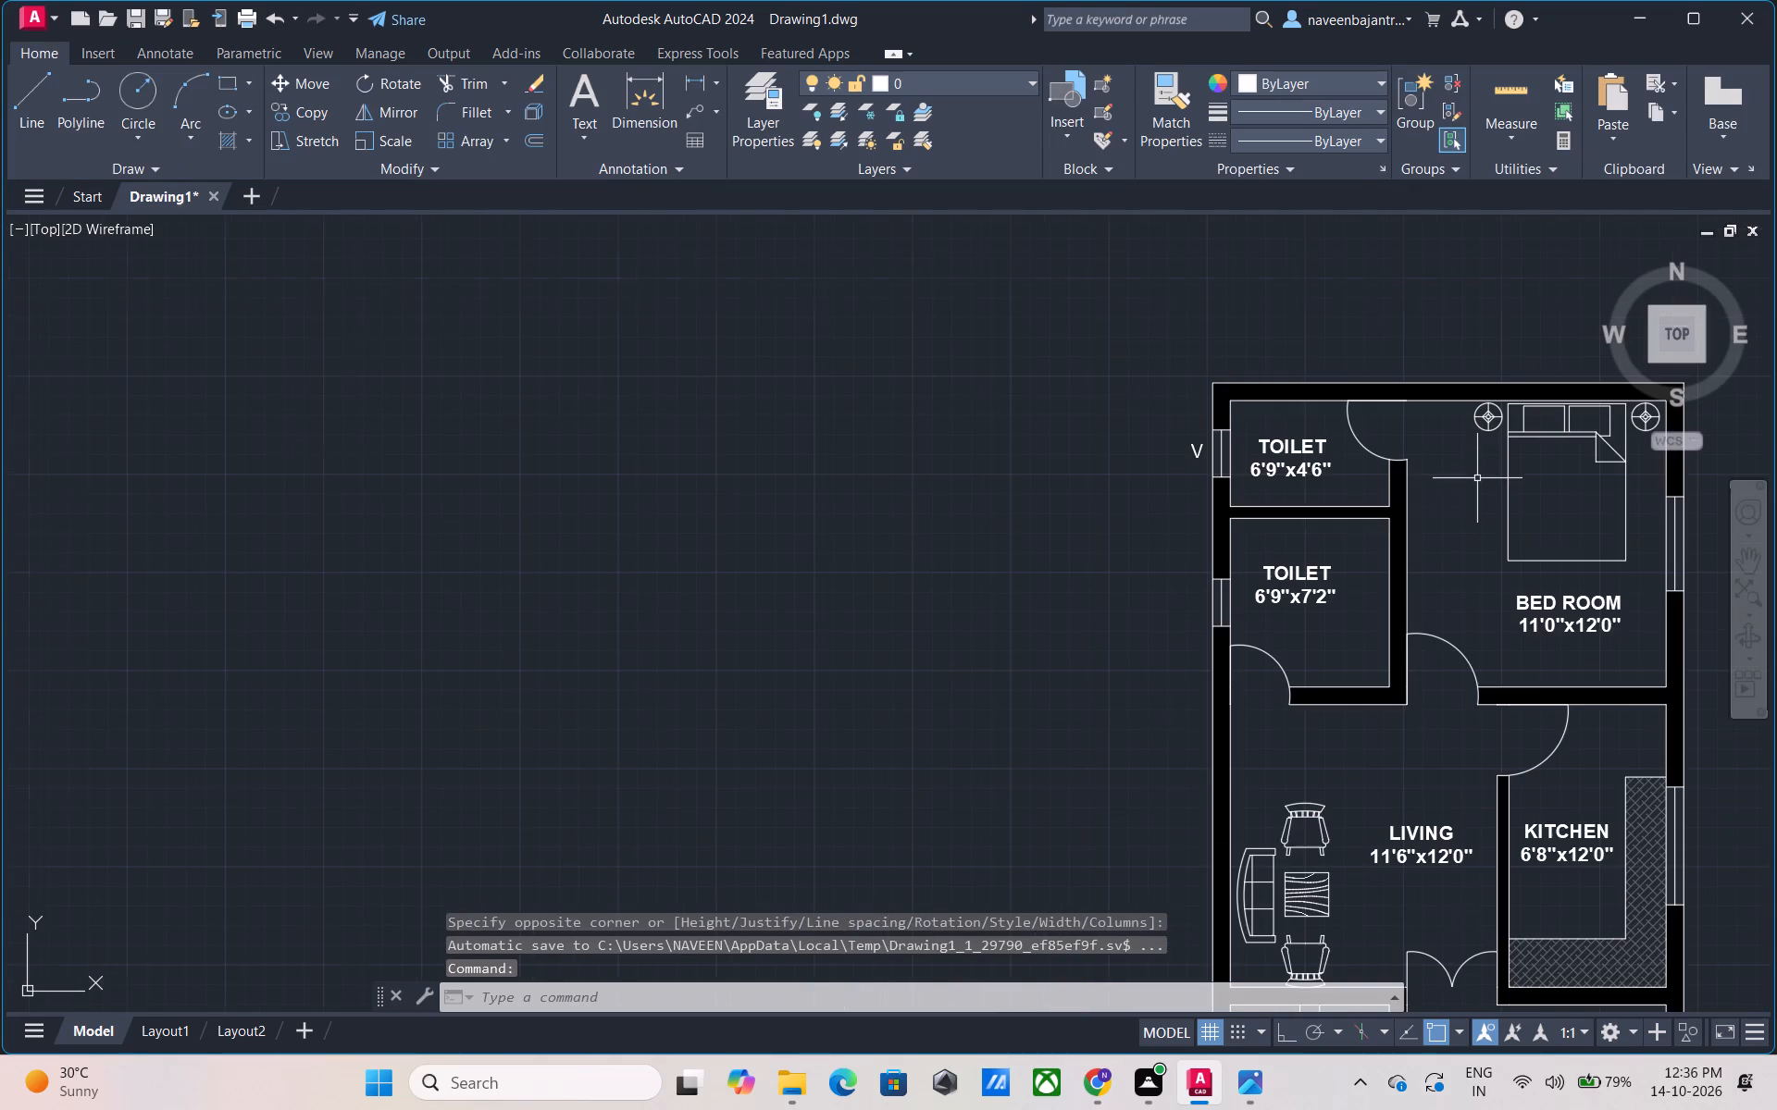
middle_drag(1476, 483, 1406, 416)
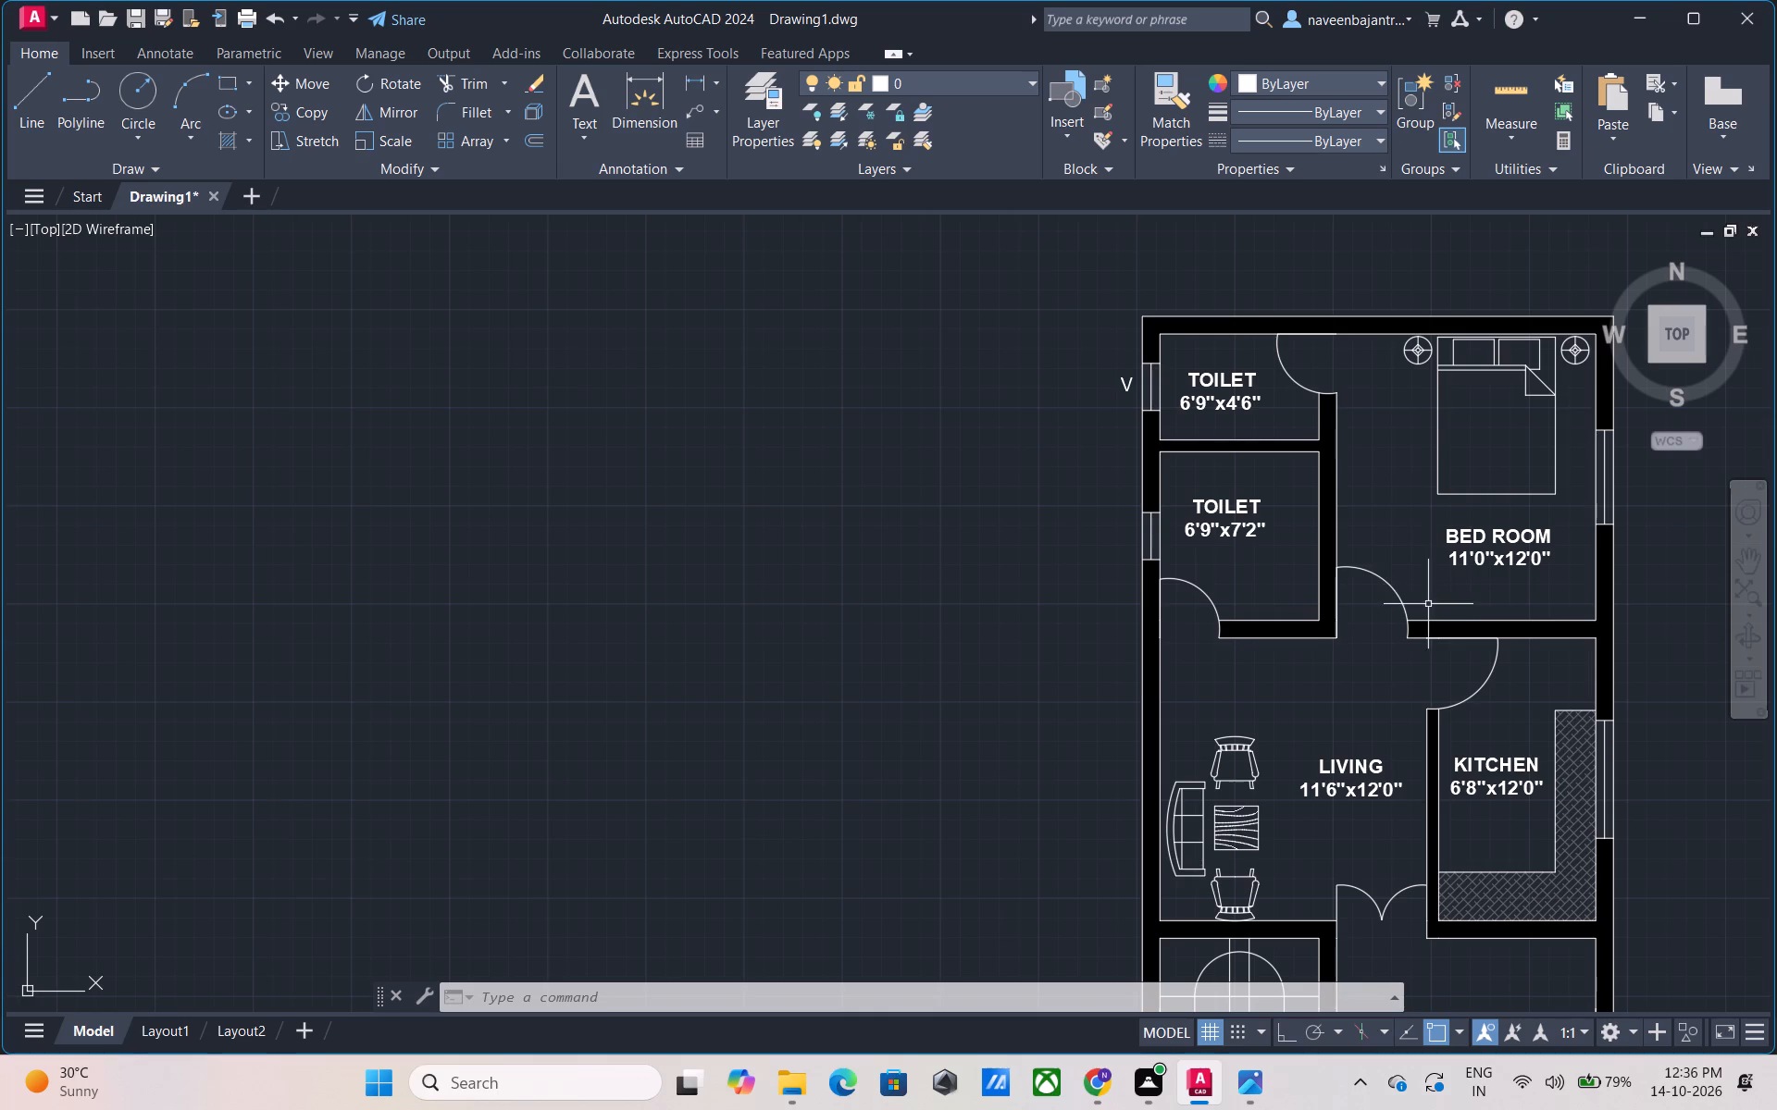
middle_drag(1390, 524, 1294, 441)
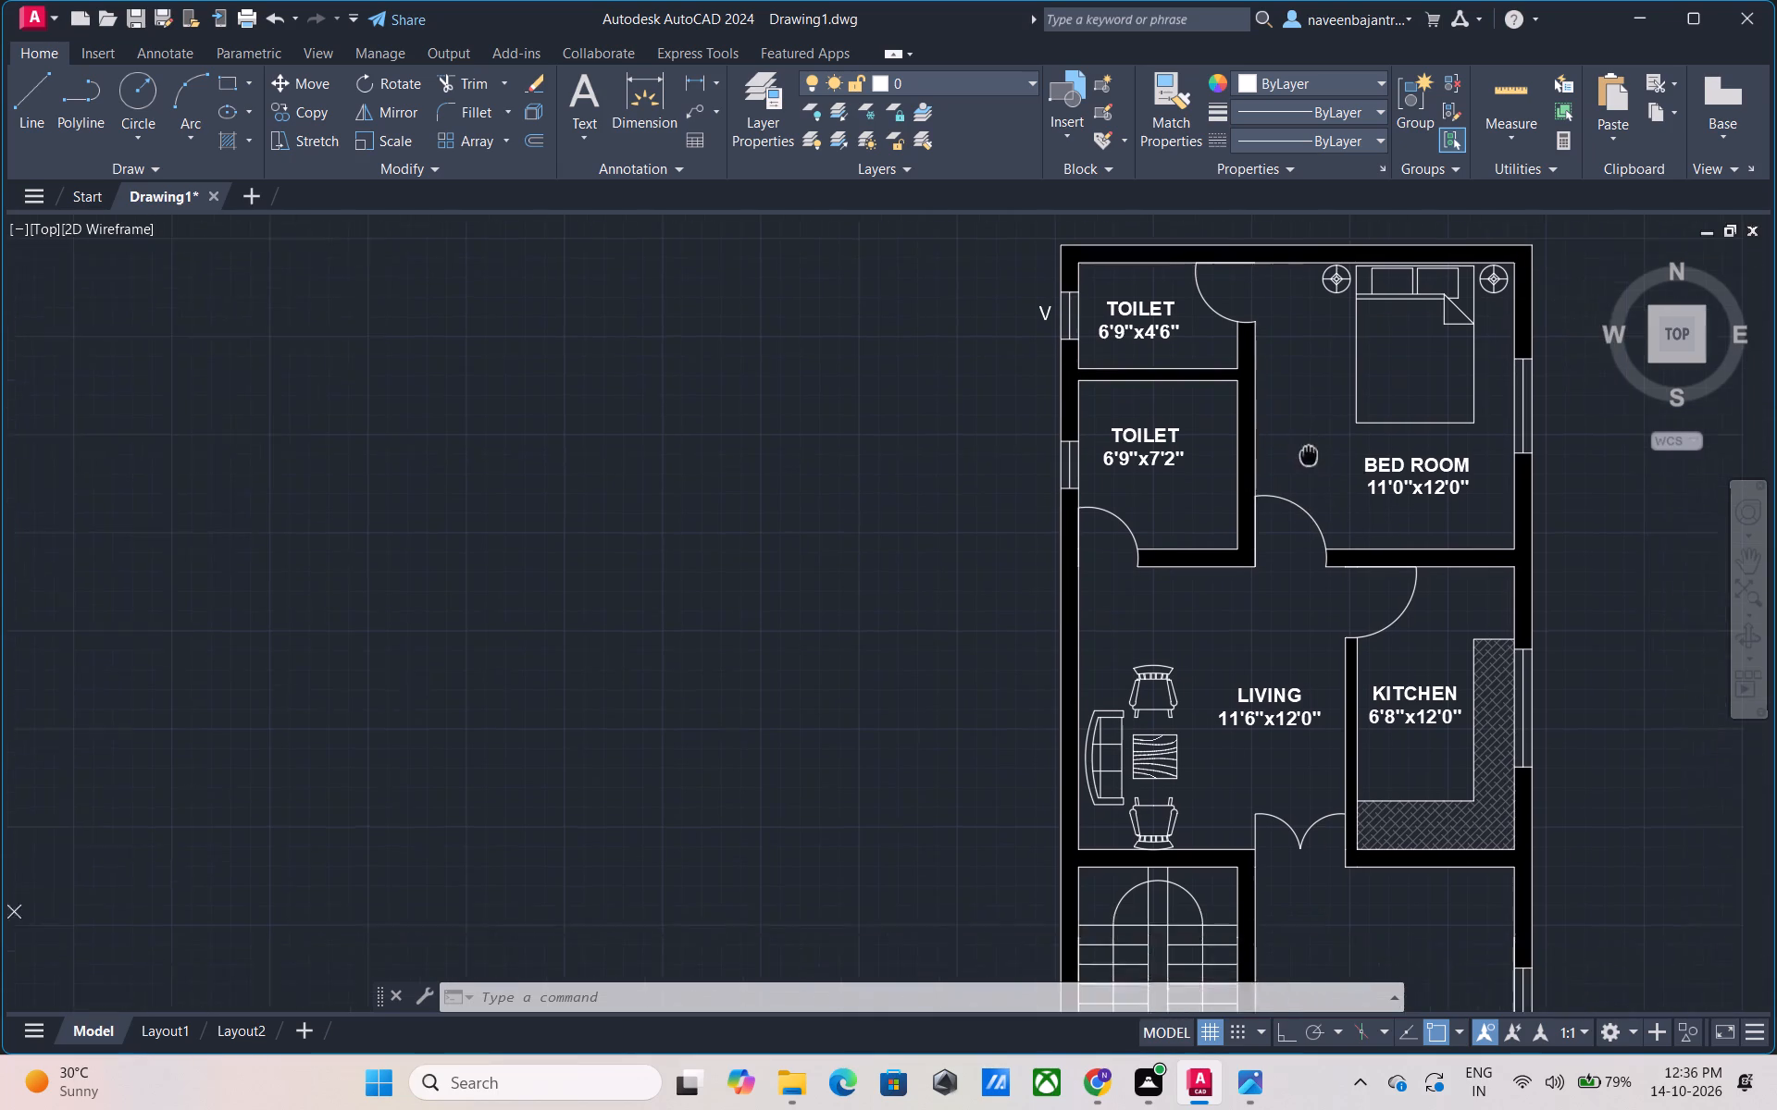
middle_drag(1294, 441, 997, 302)
middle_click(997, 302)
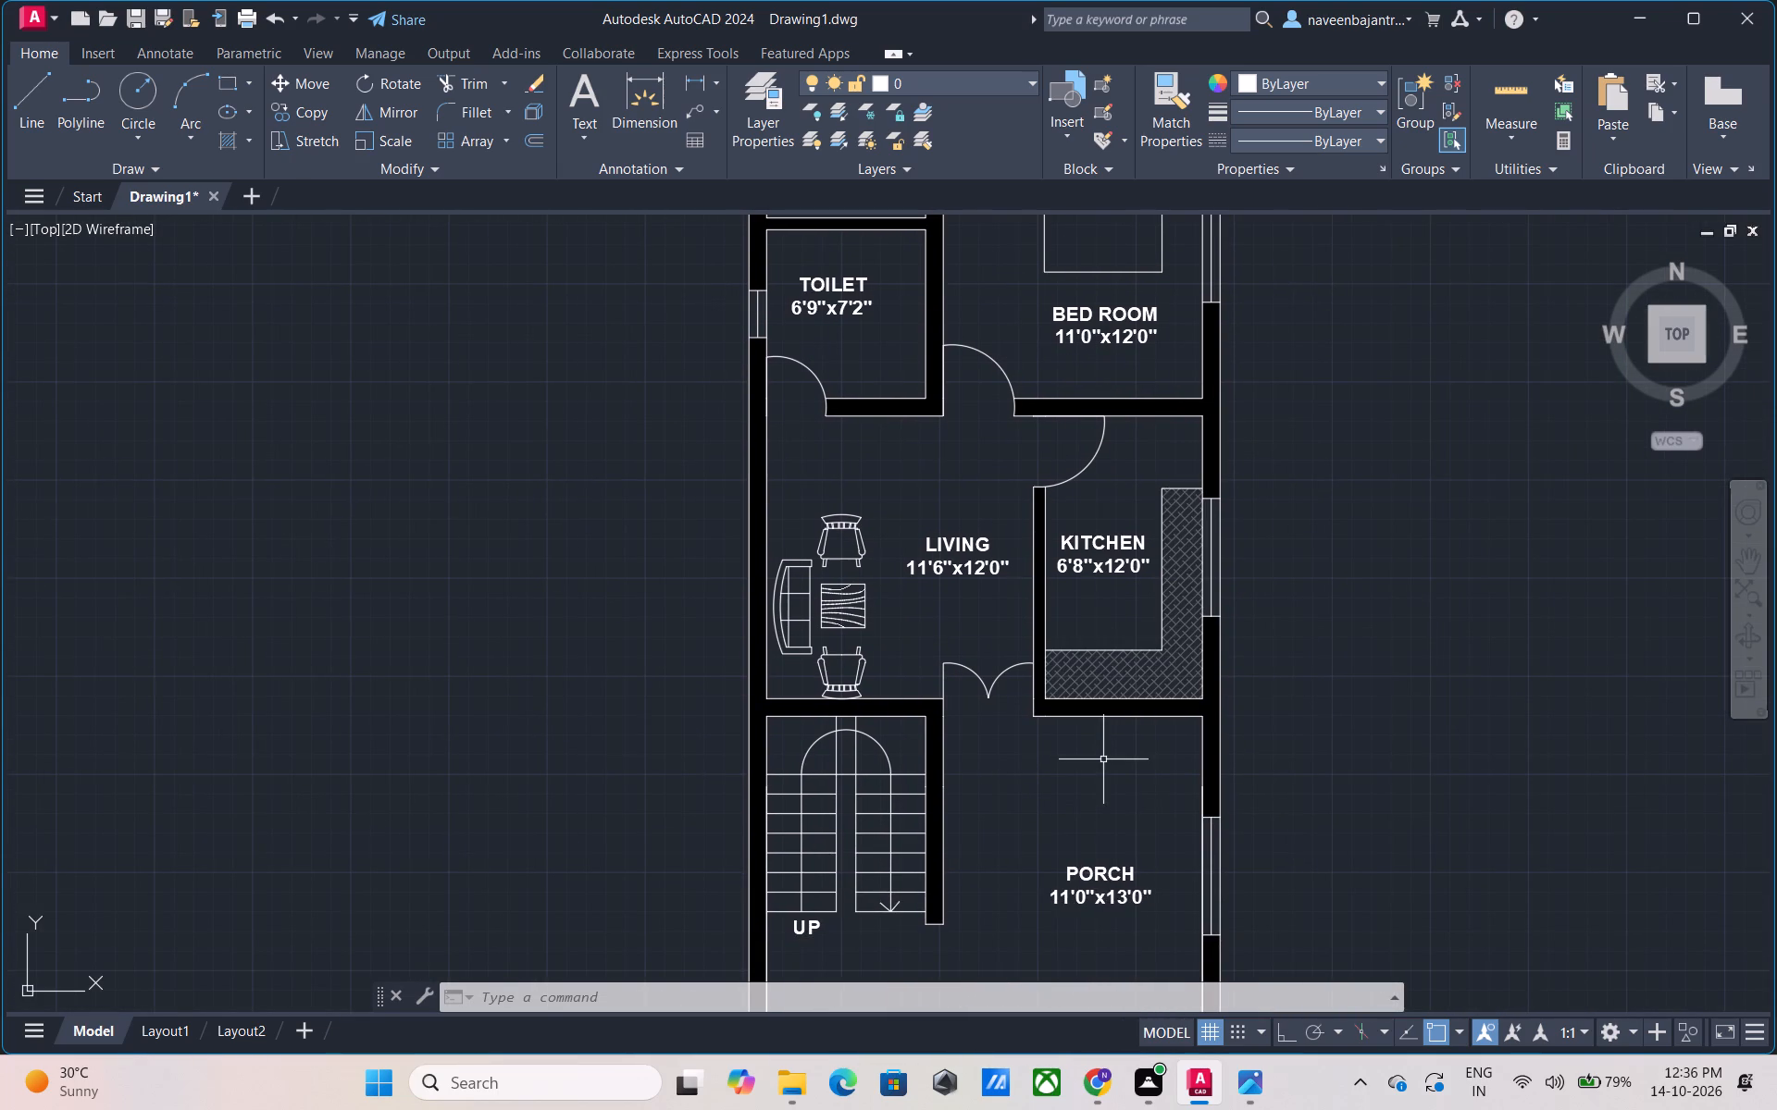
scroll(1103, 759, up, 1)
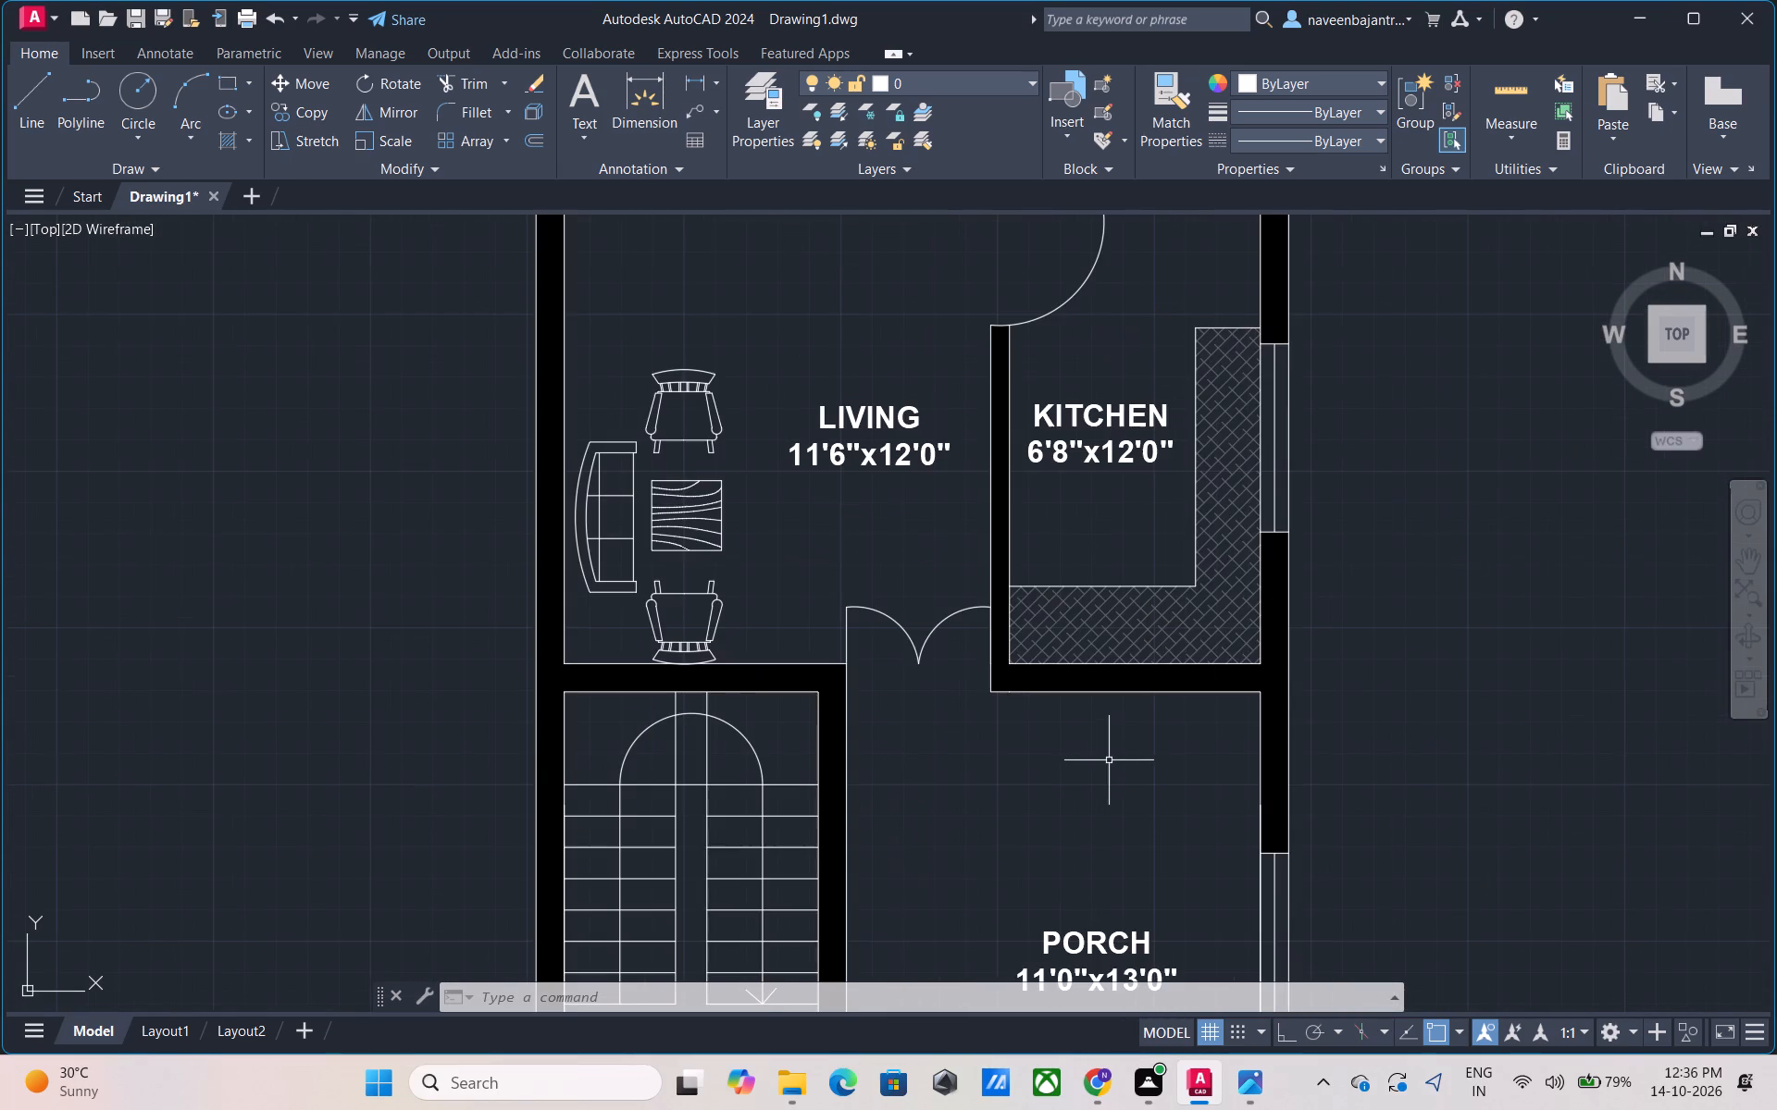
middle_drag(1119, 764, 987, 766)
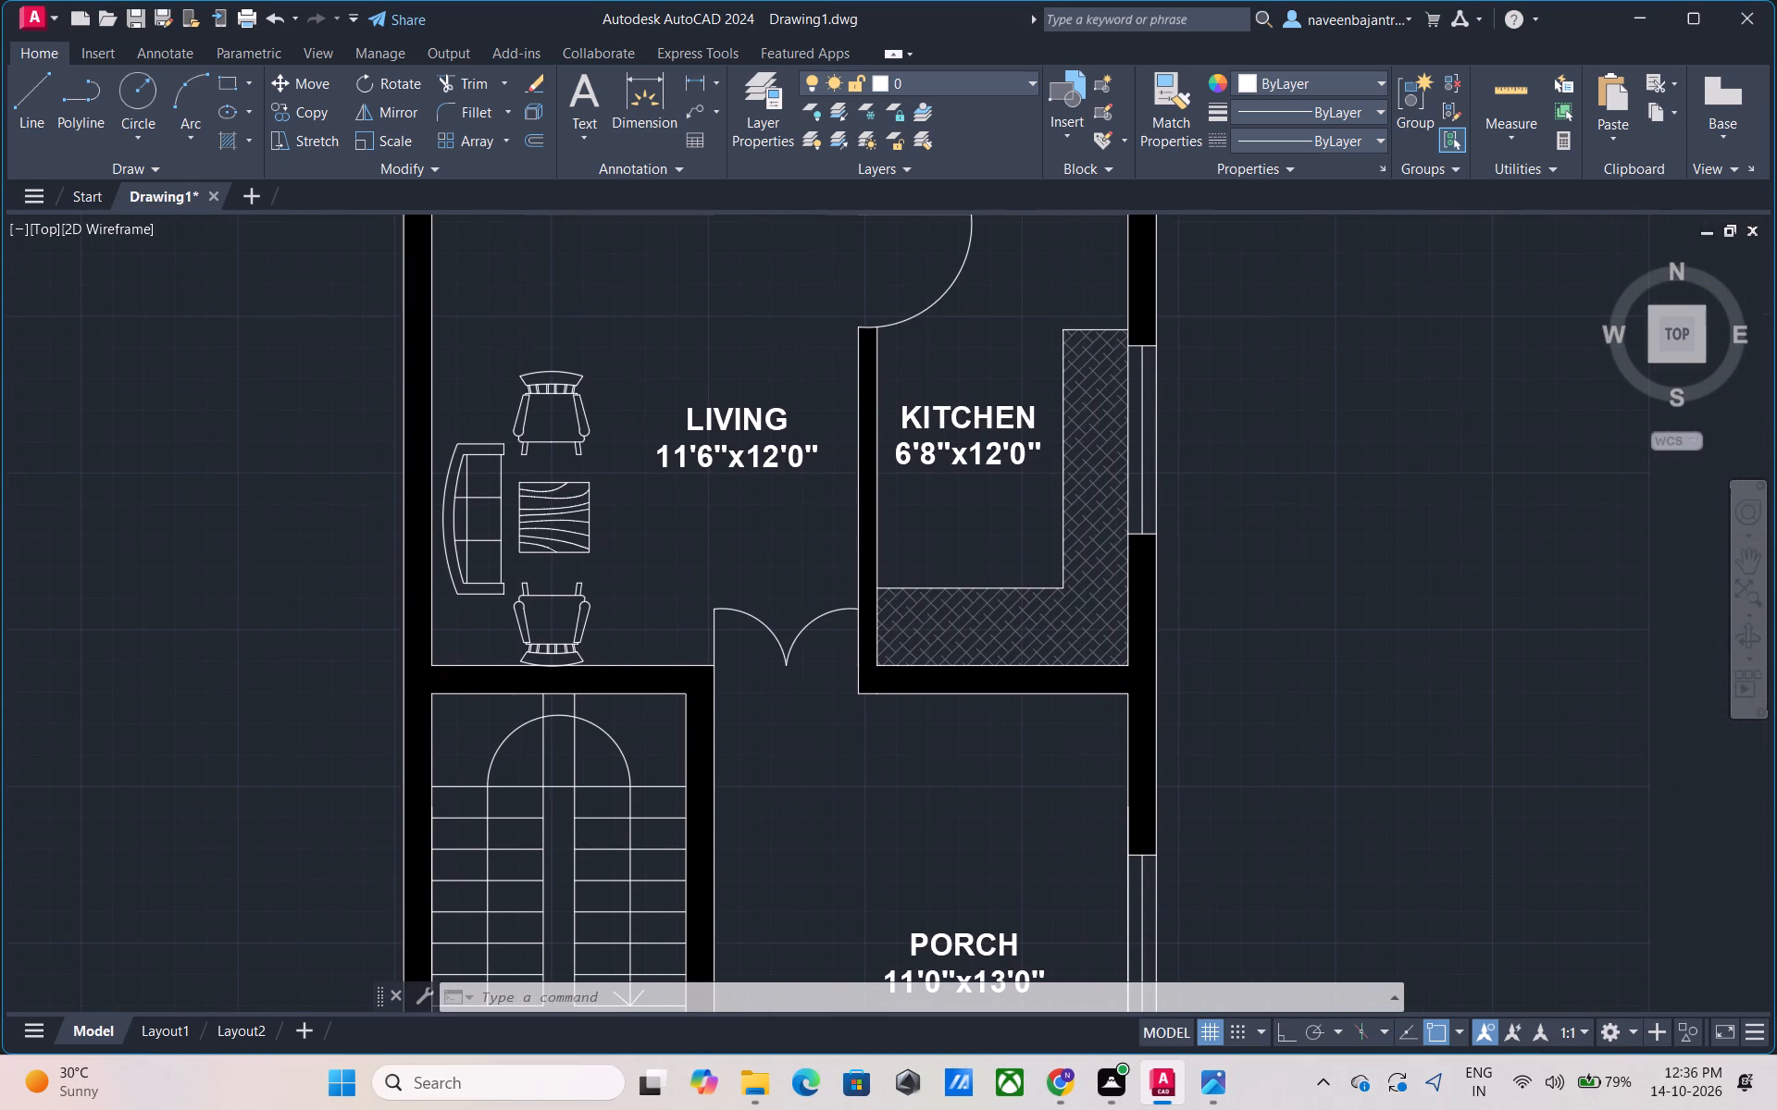
key(Escape)
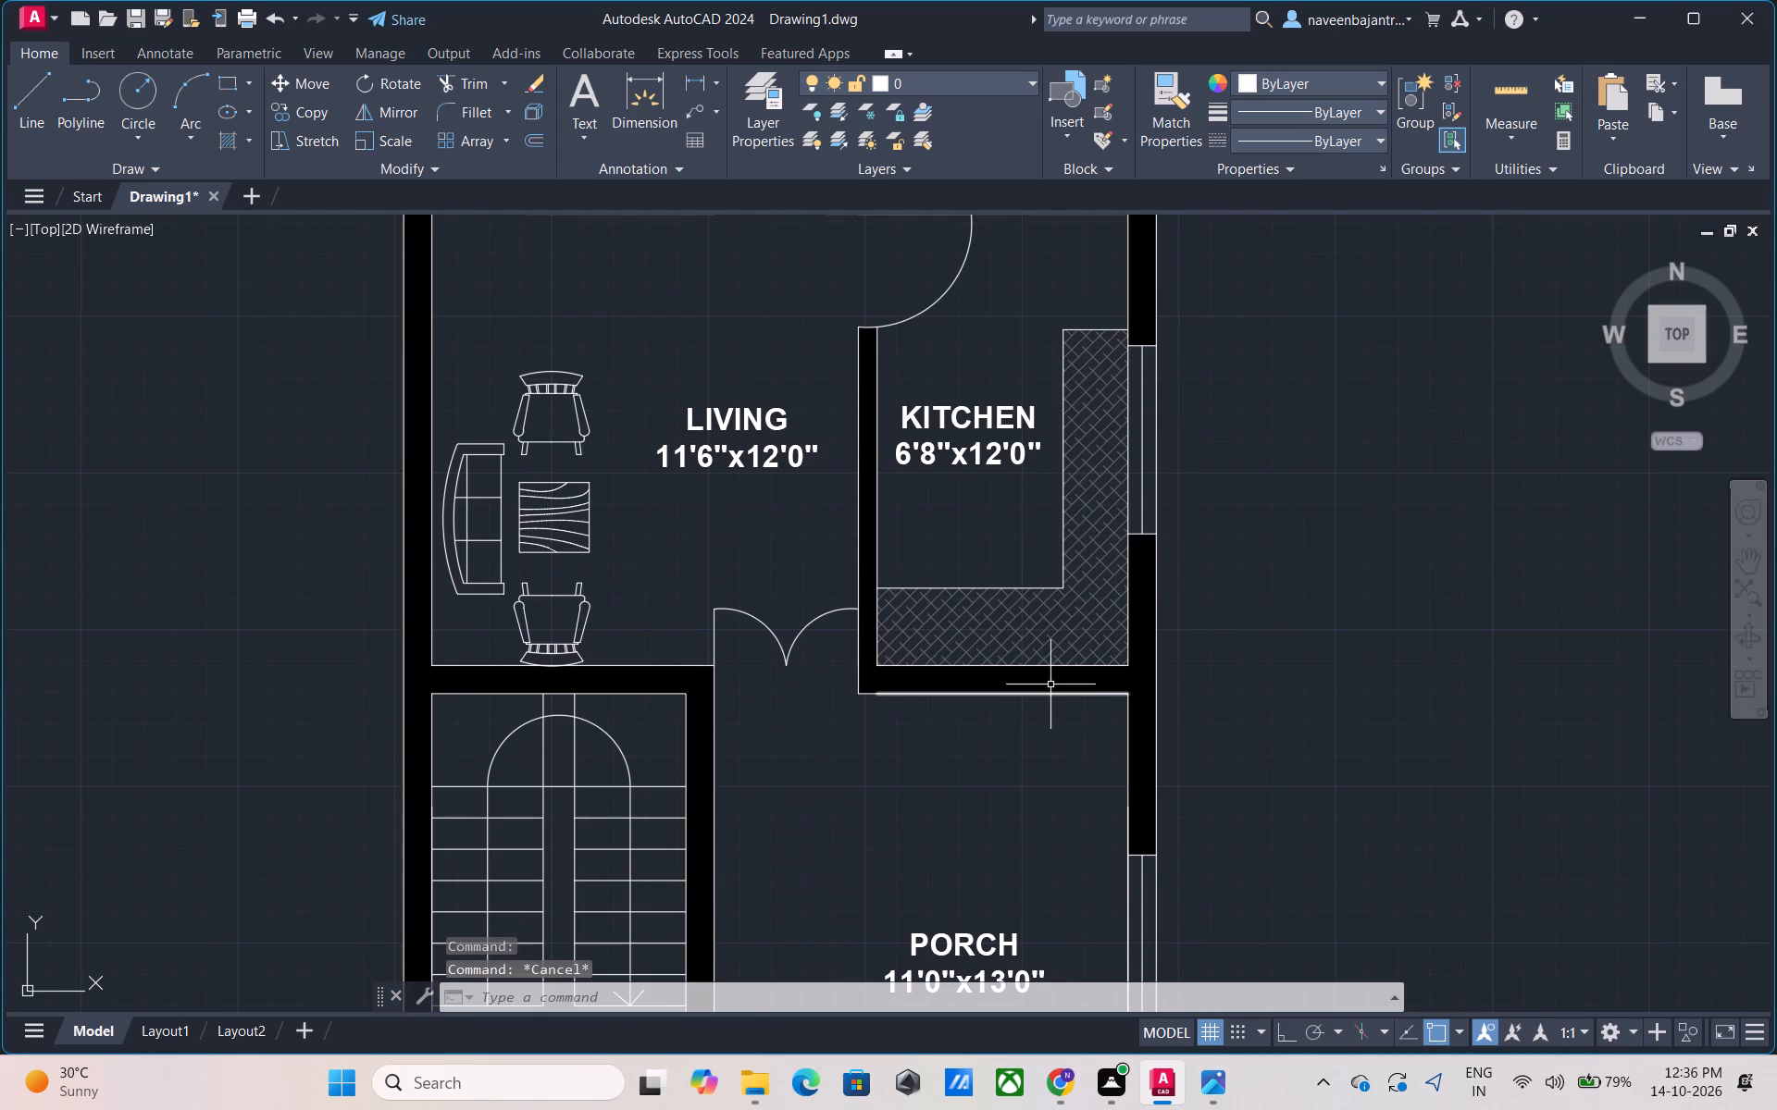
click(1050, 684)
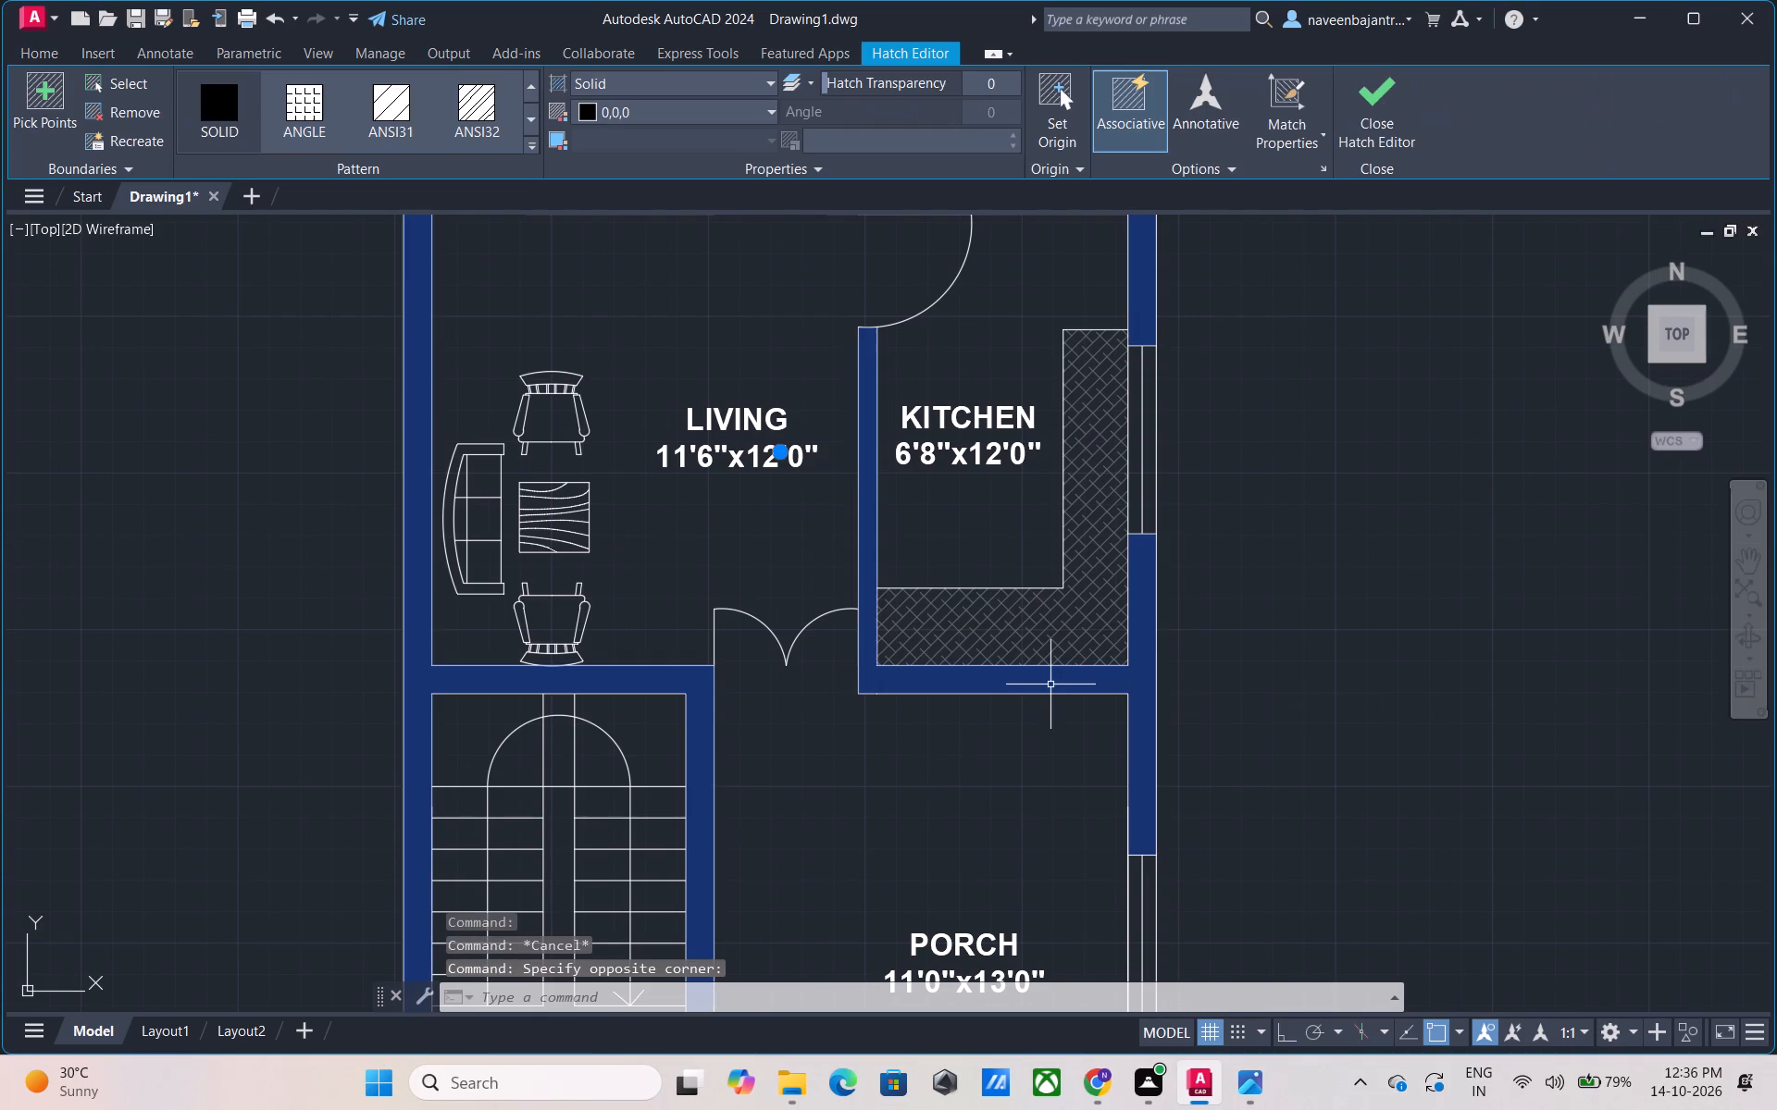
key(Delete)
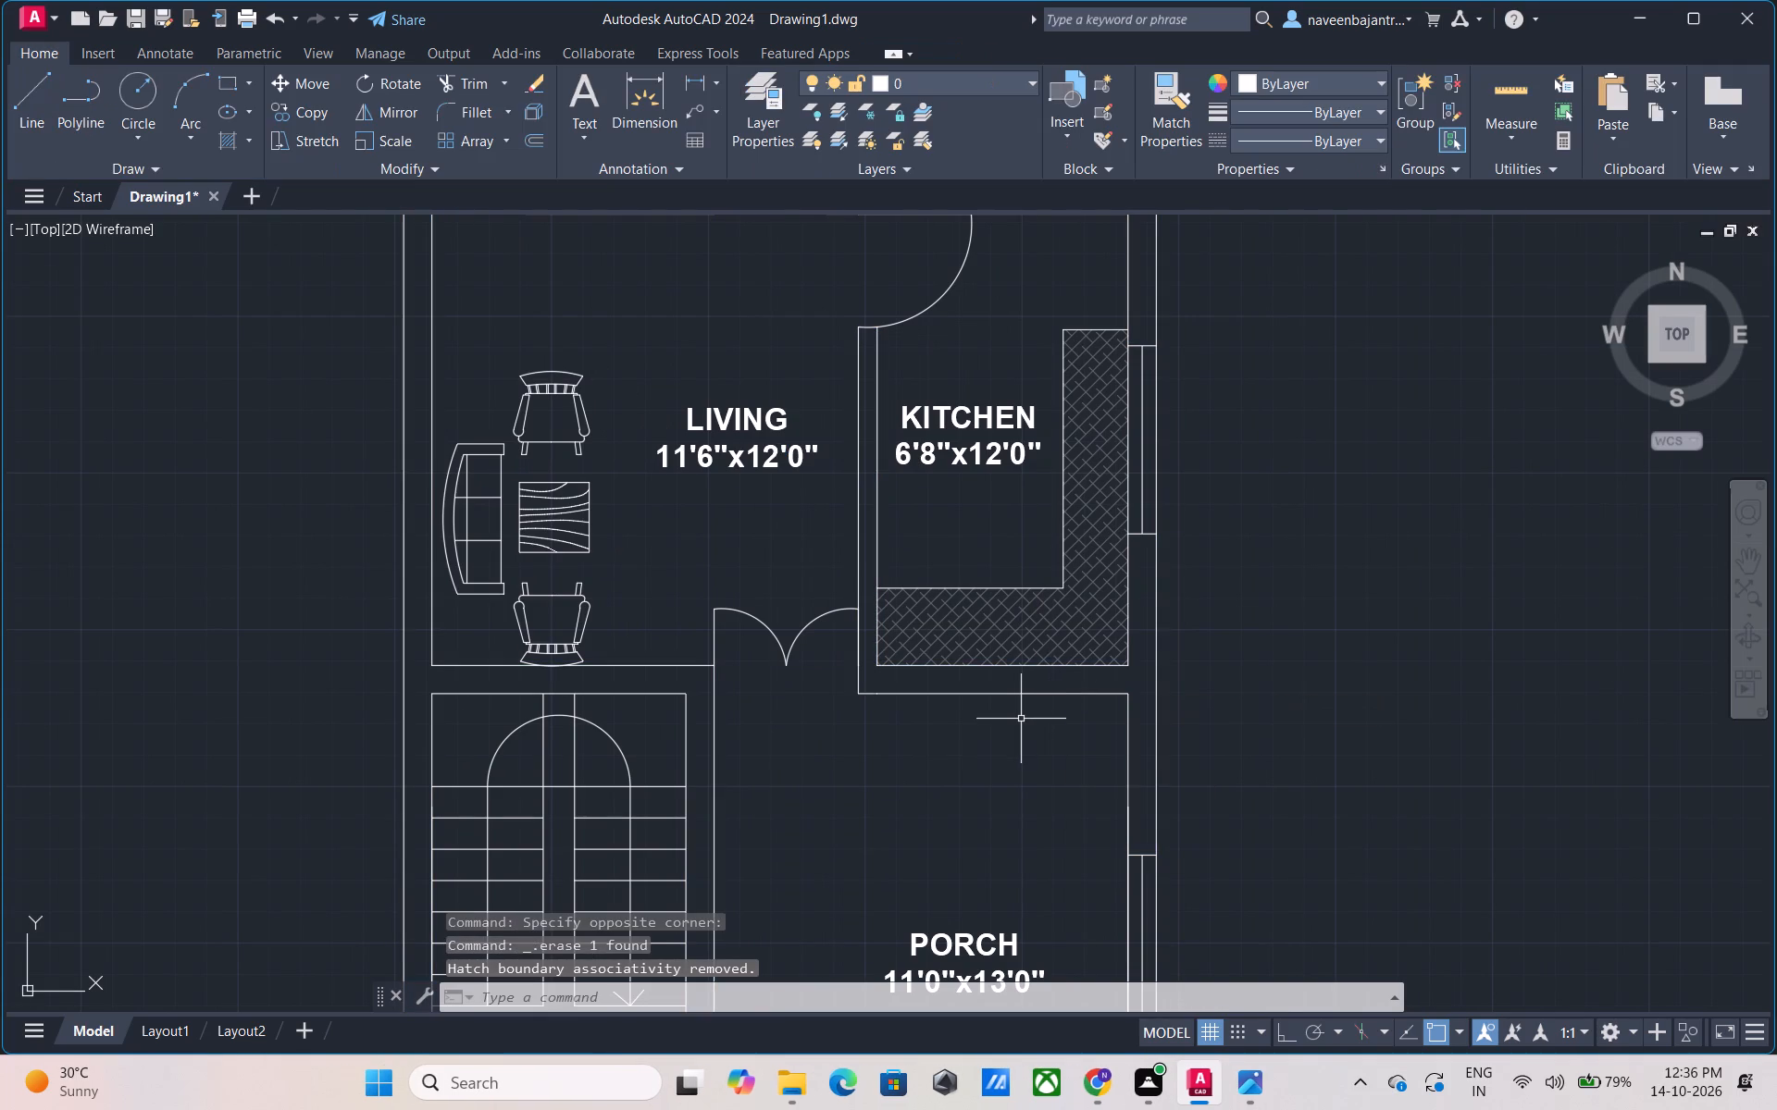
Draw a vertical line across the wall between kitchen and porch from its kitchen-side midpoint, trimming the part that extends into the porch.
scroll(1021, 719, up, 2)
key(Escape)
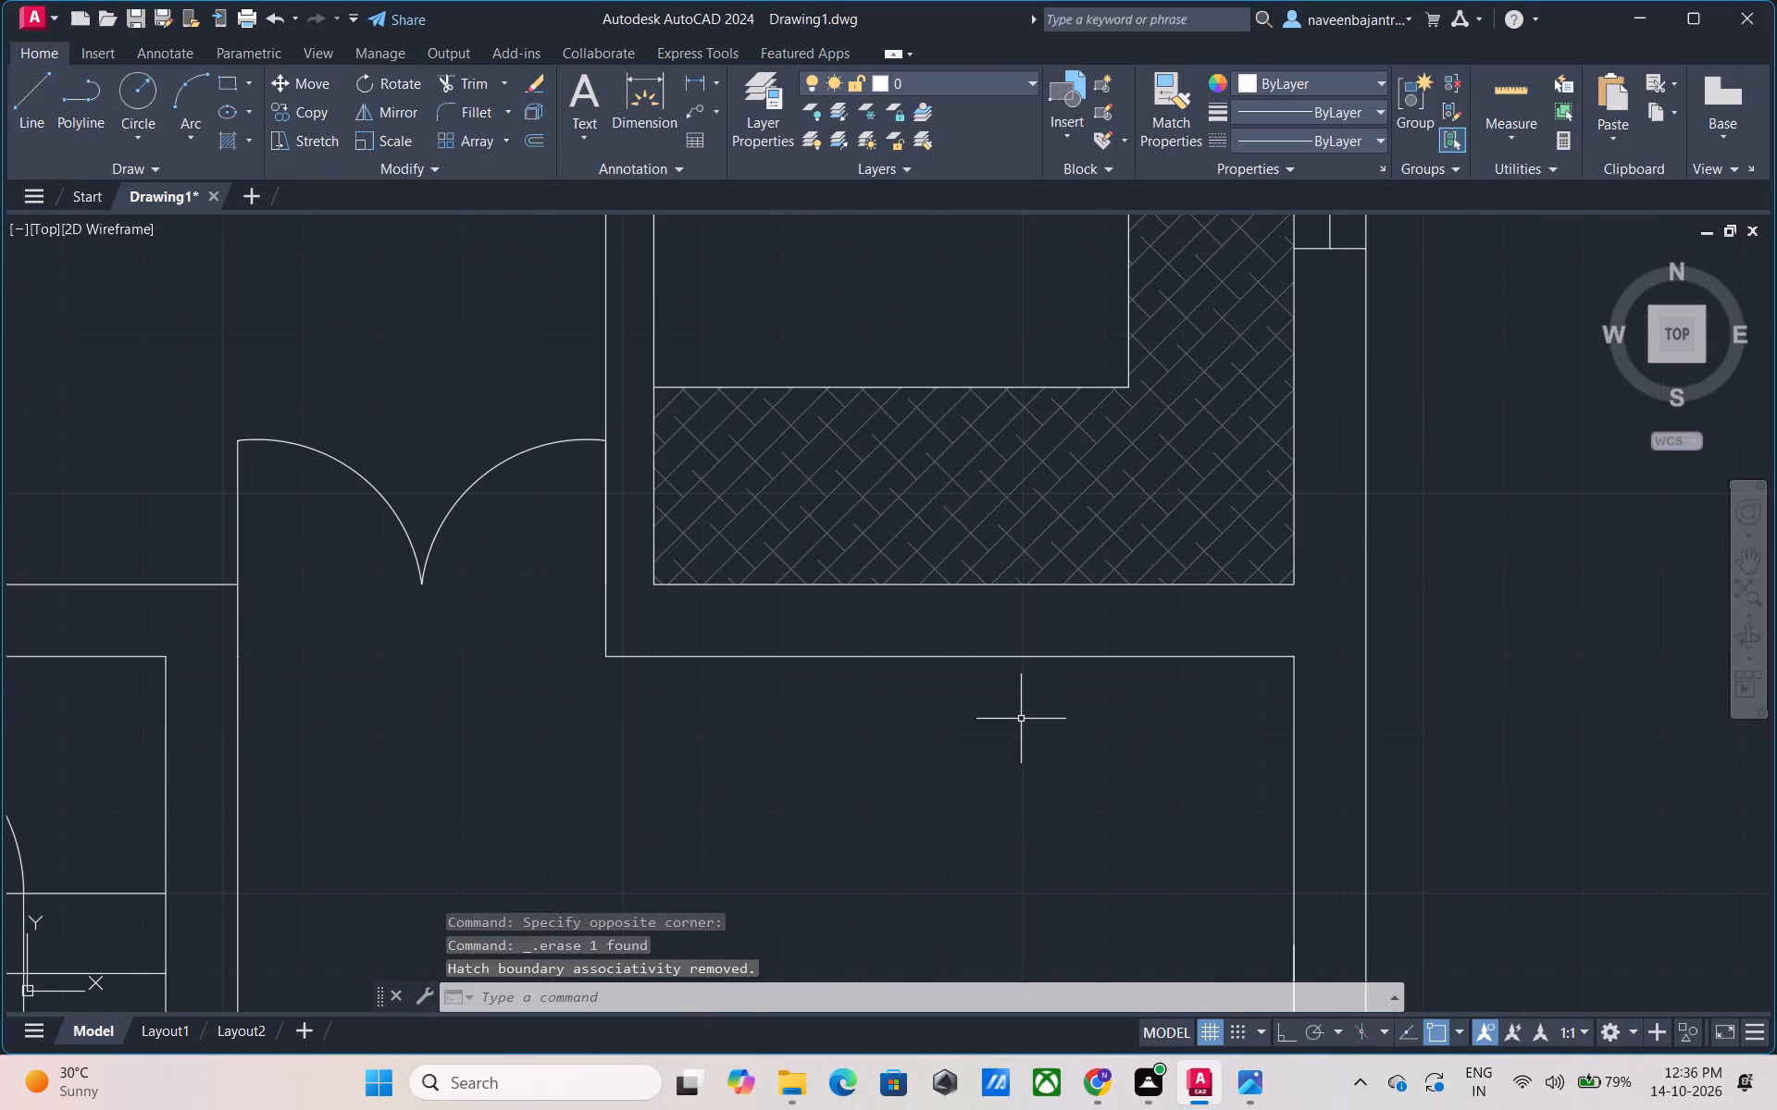
text(L)
key(space)
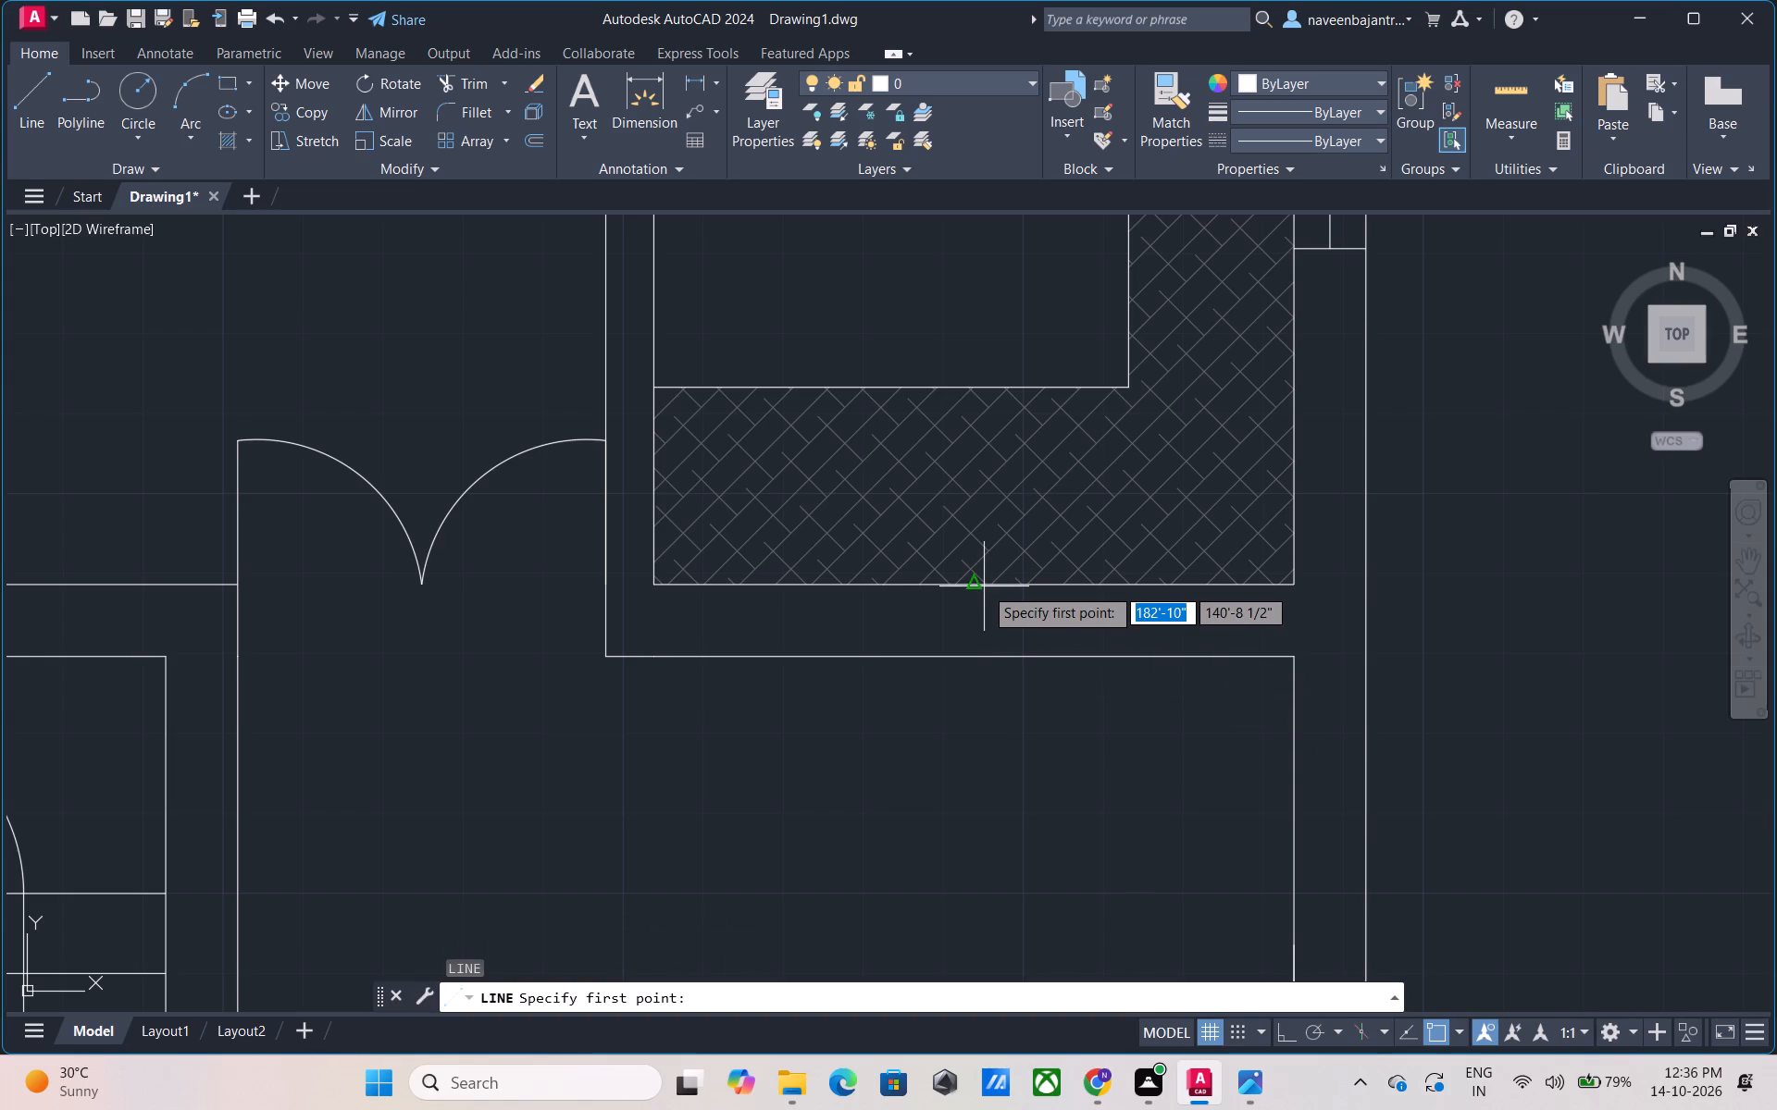
click(975, 586)
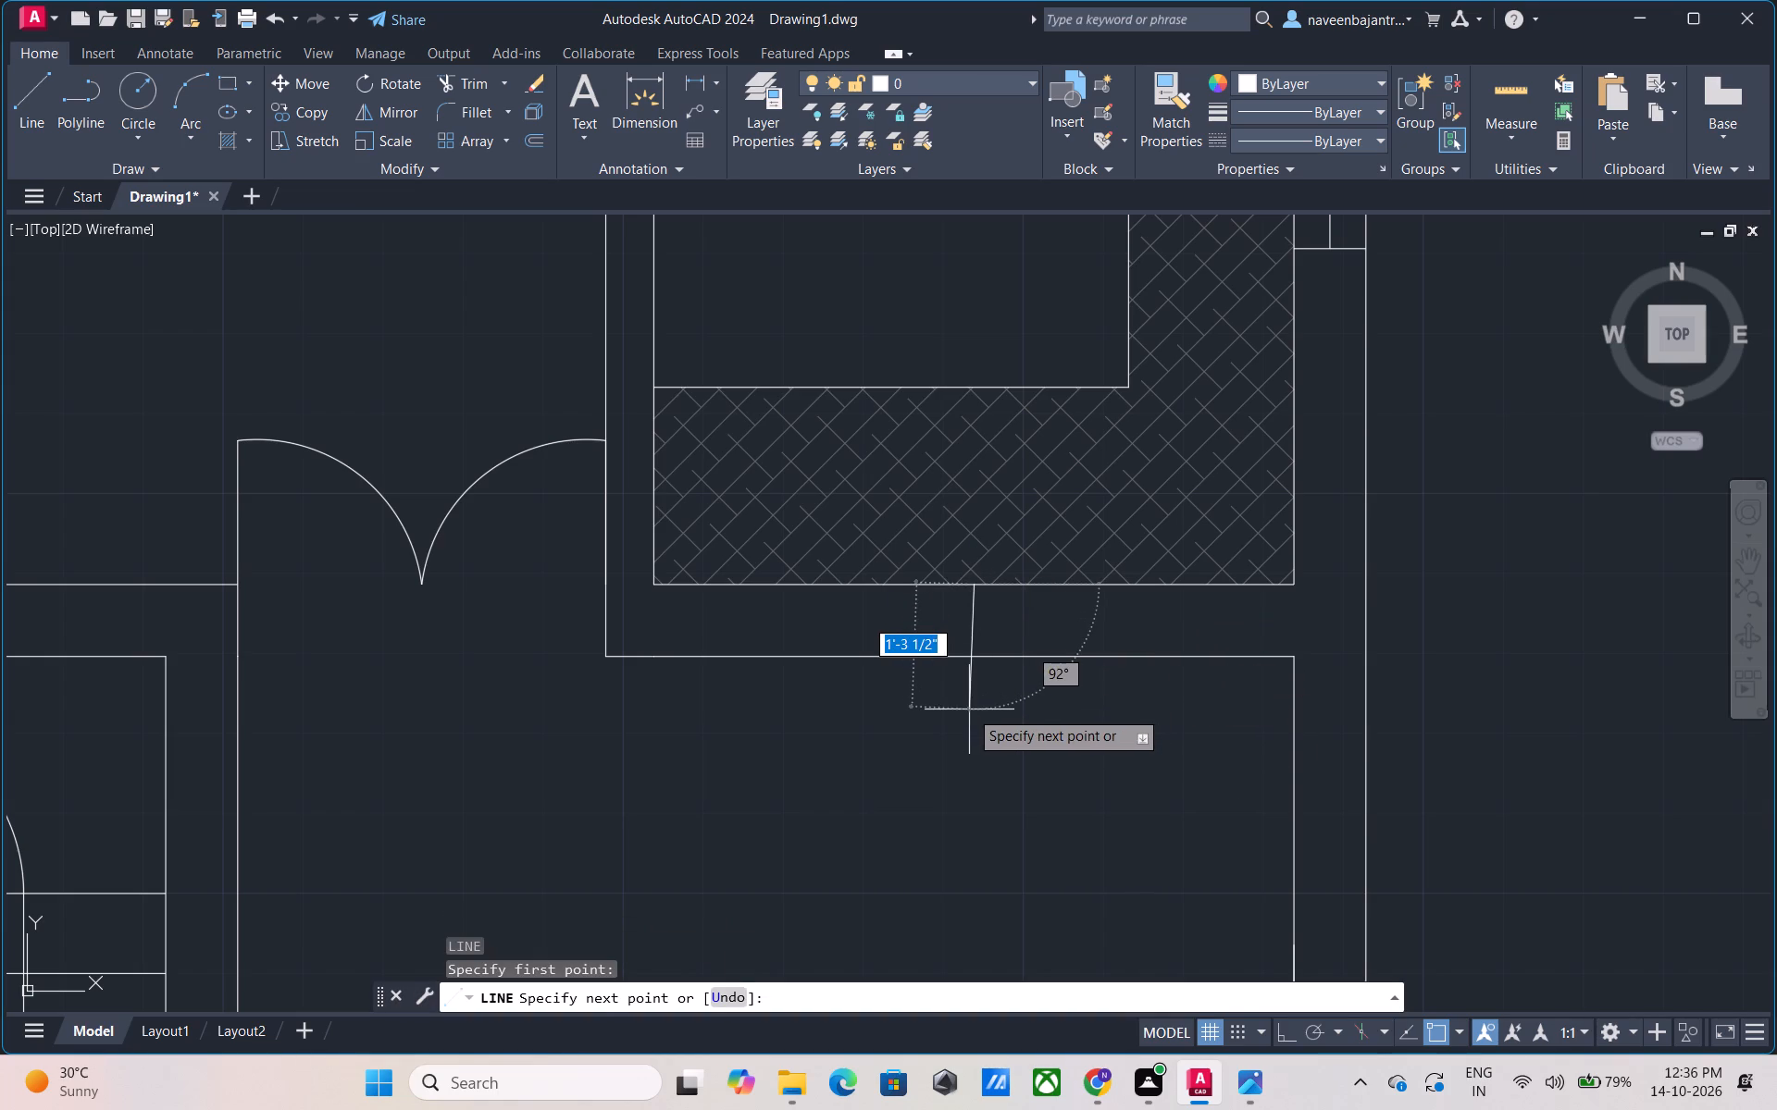
key(F8)
click(985, 711)
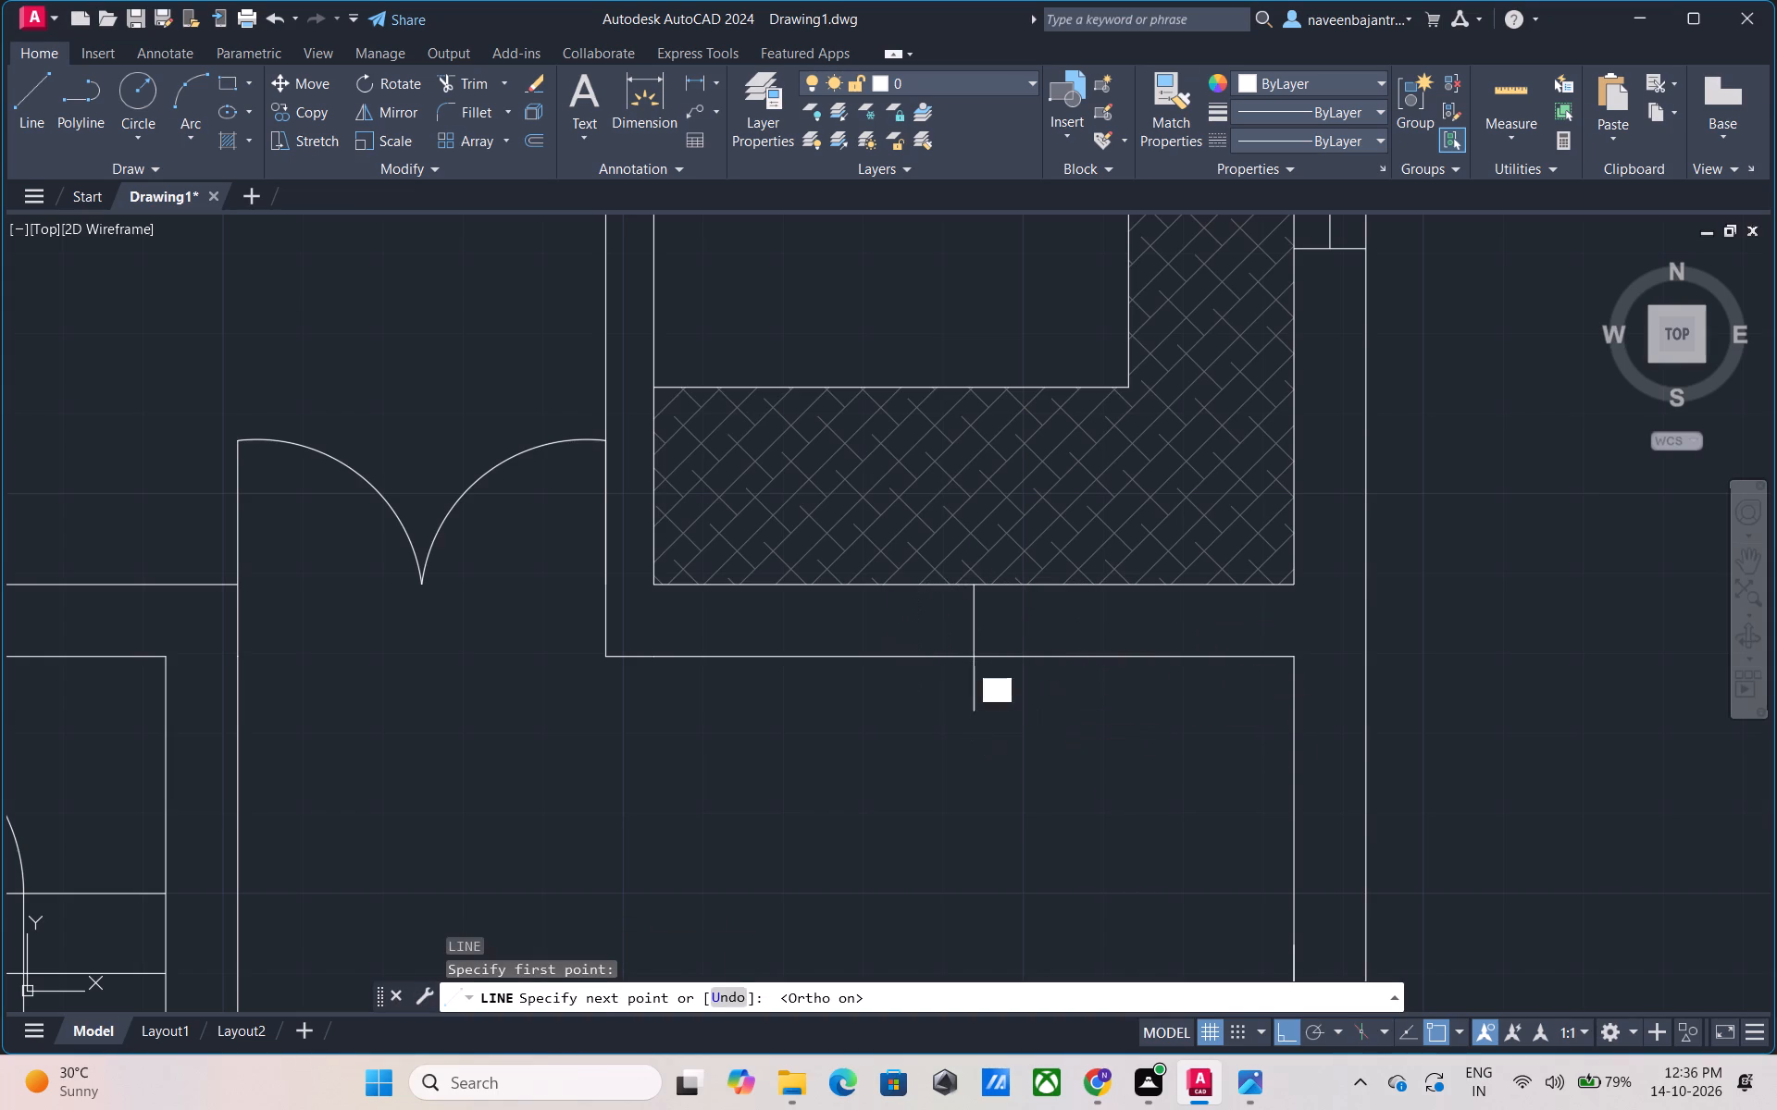
key(Escape)
text(TR)
key(space)
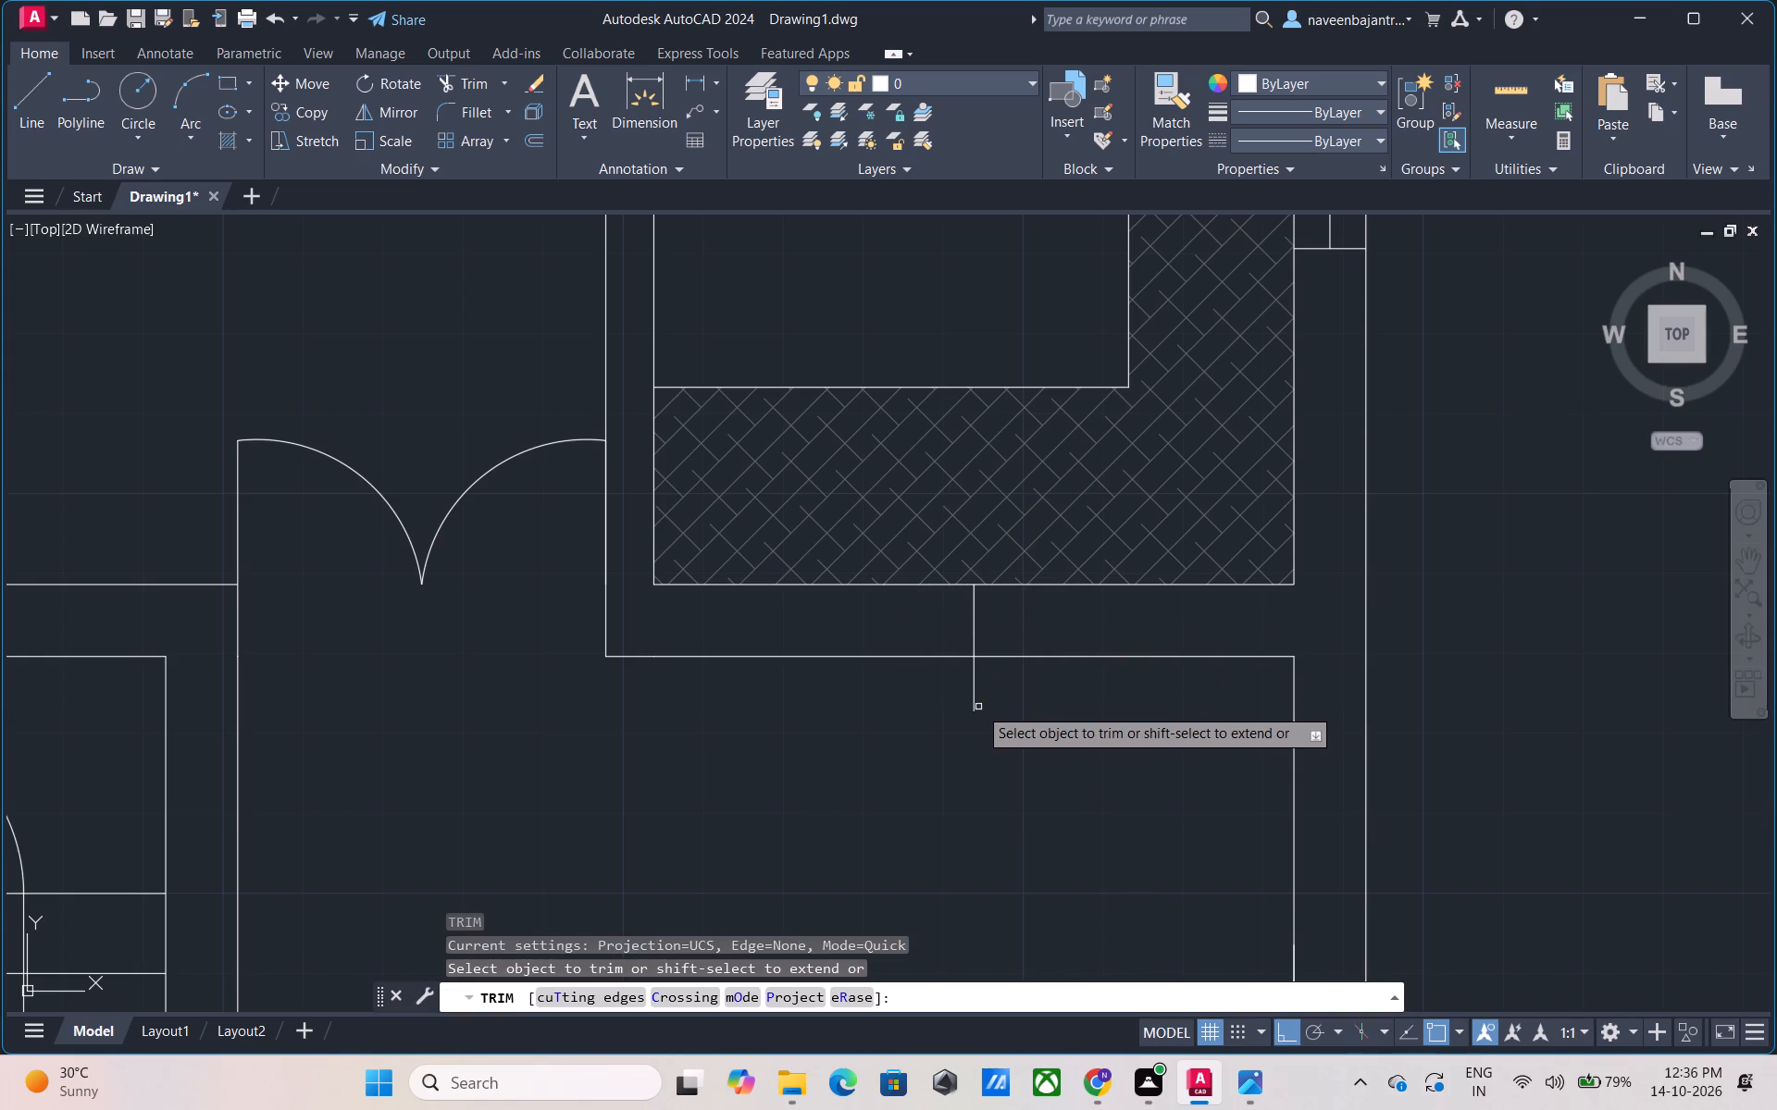
click(977, 705)
key(Escape)
Offset the short vertical line in the kitchen-porch wall by 2.5' to both sides.
key(o)
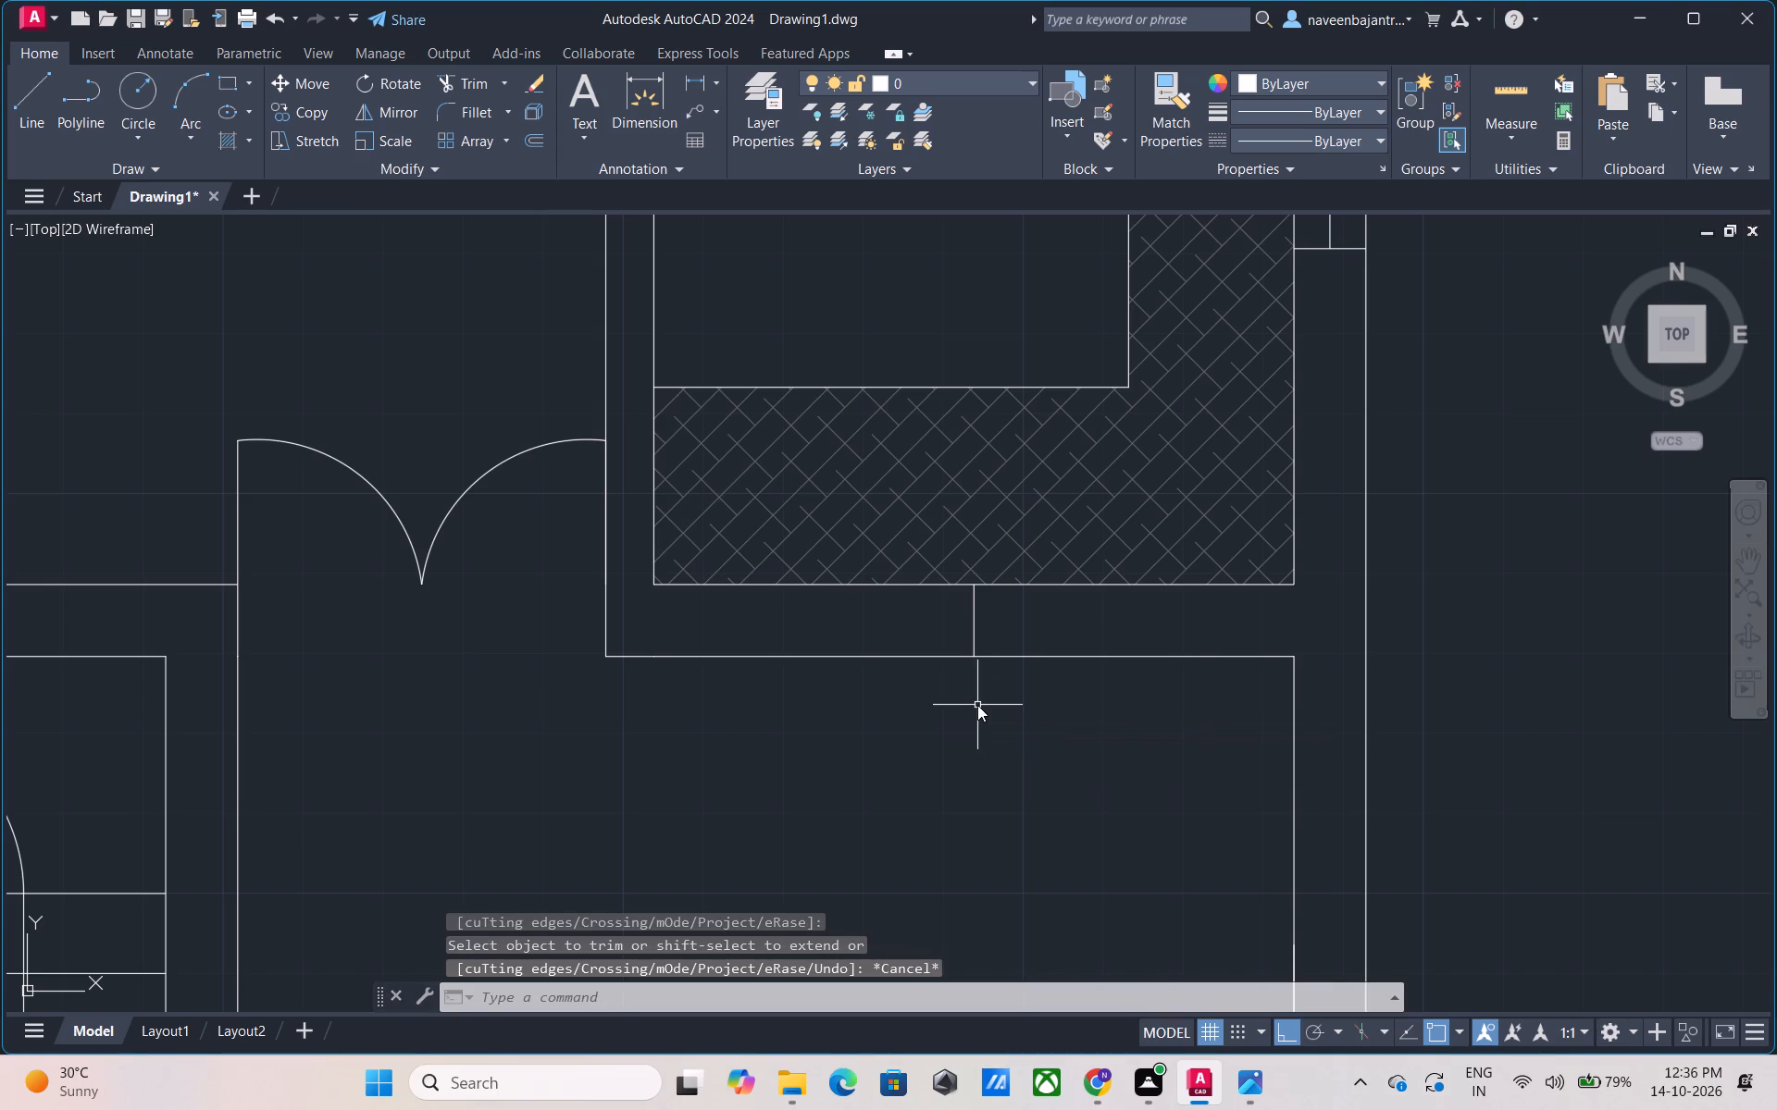
key(space)
text(2.5')
key(Return)
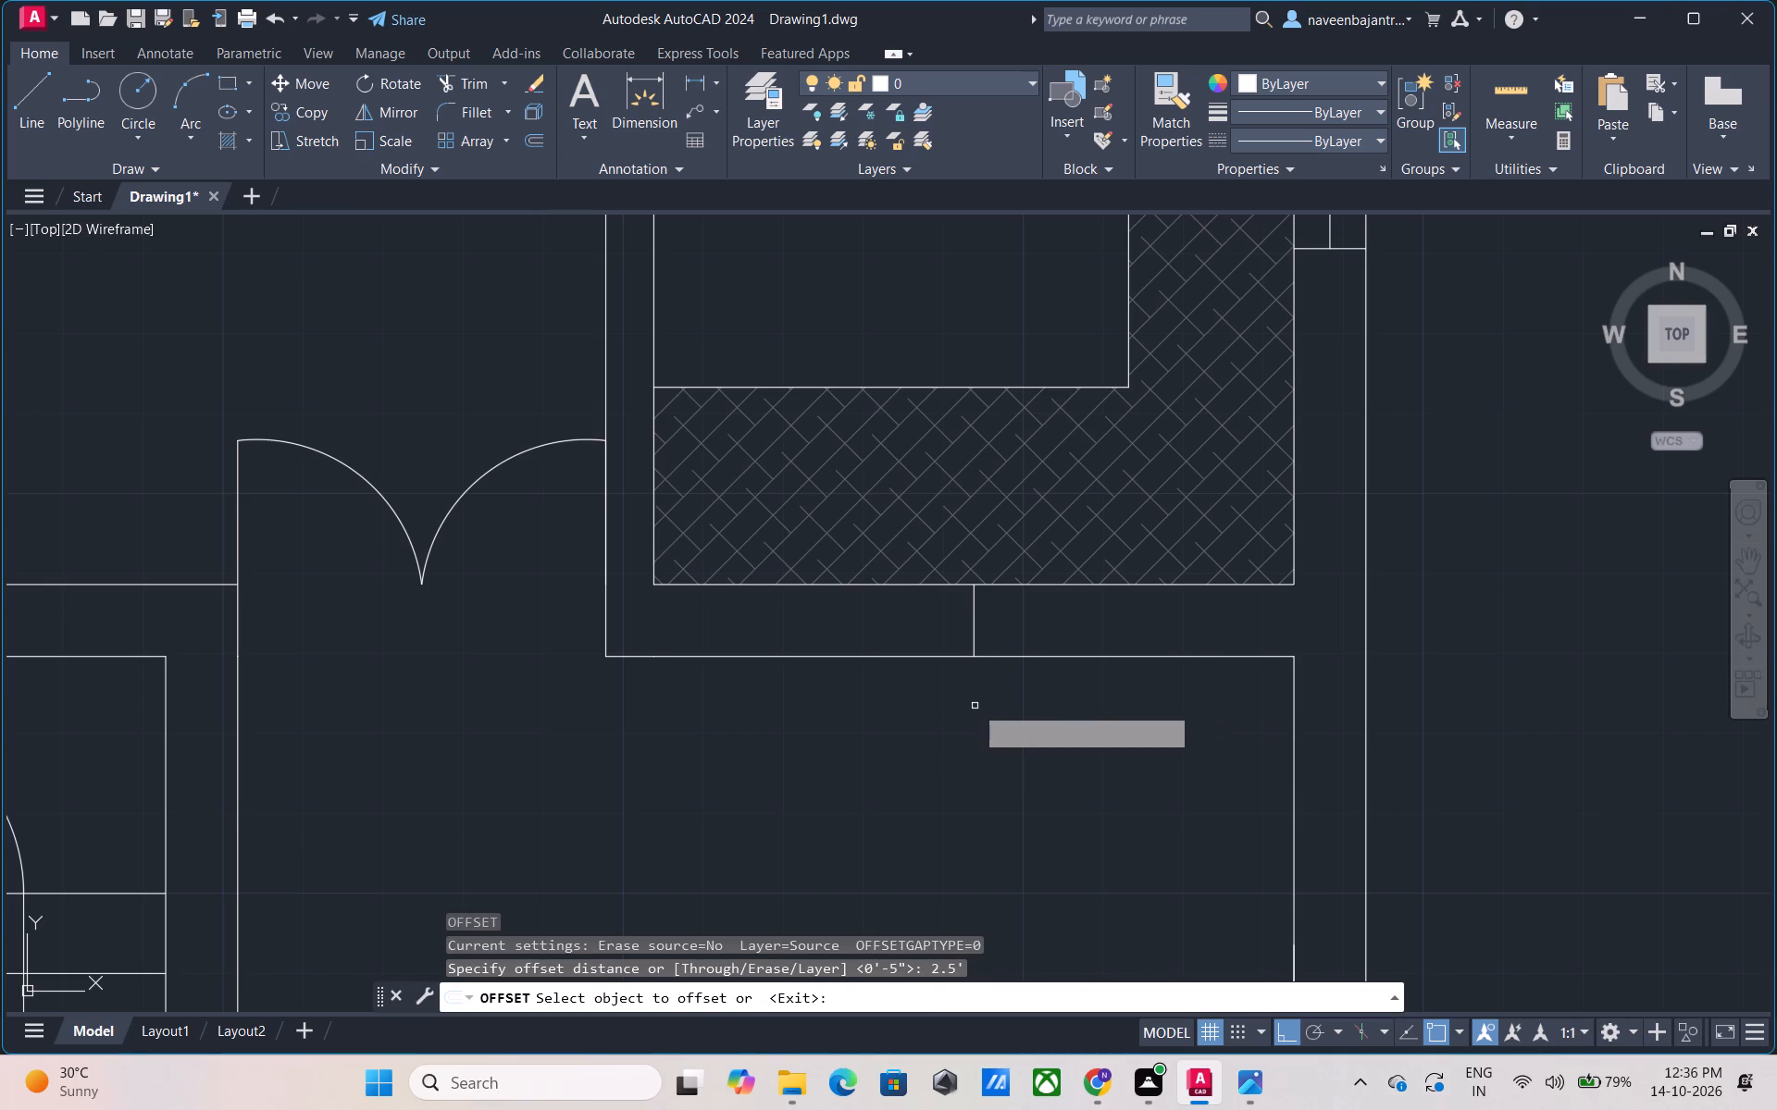
click(975, 630)
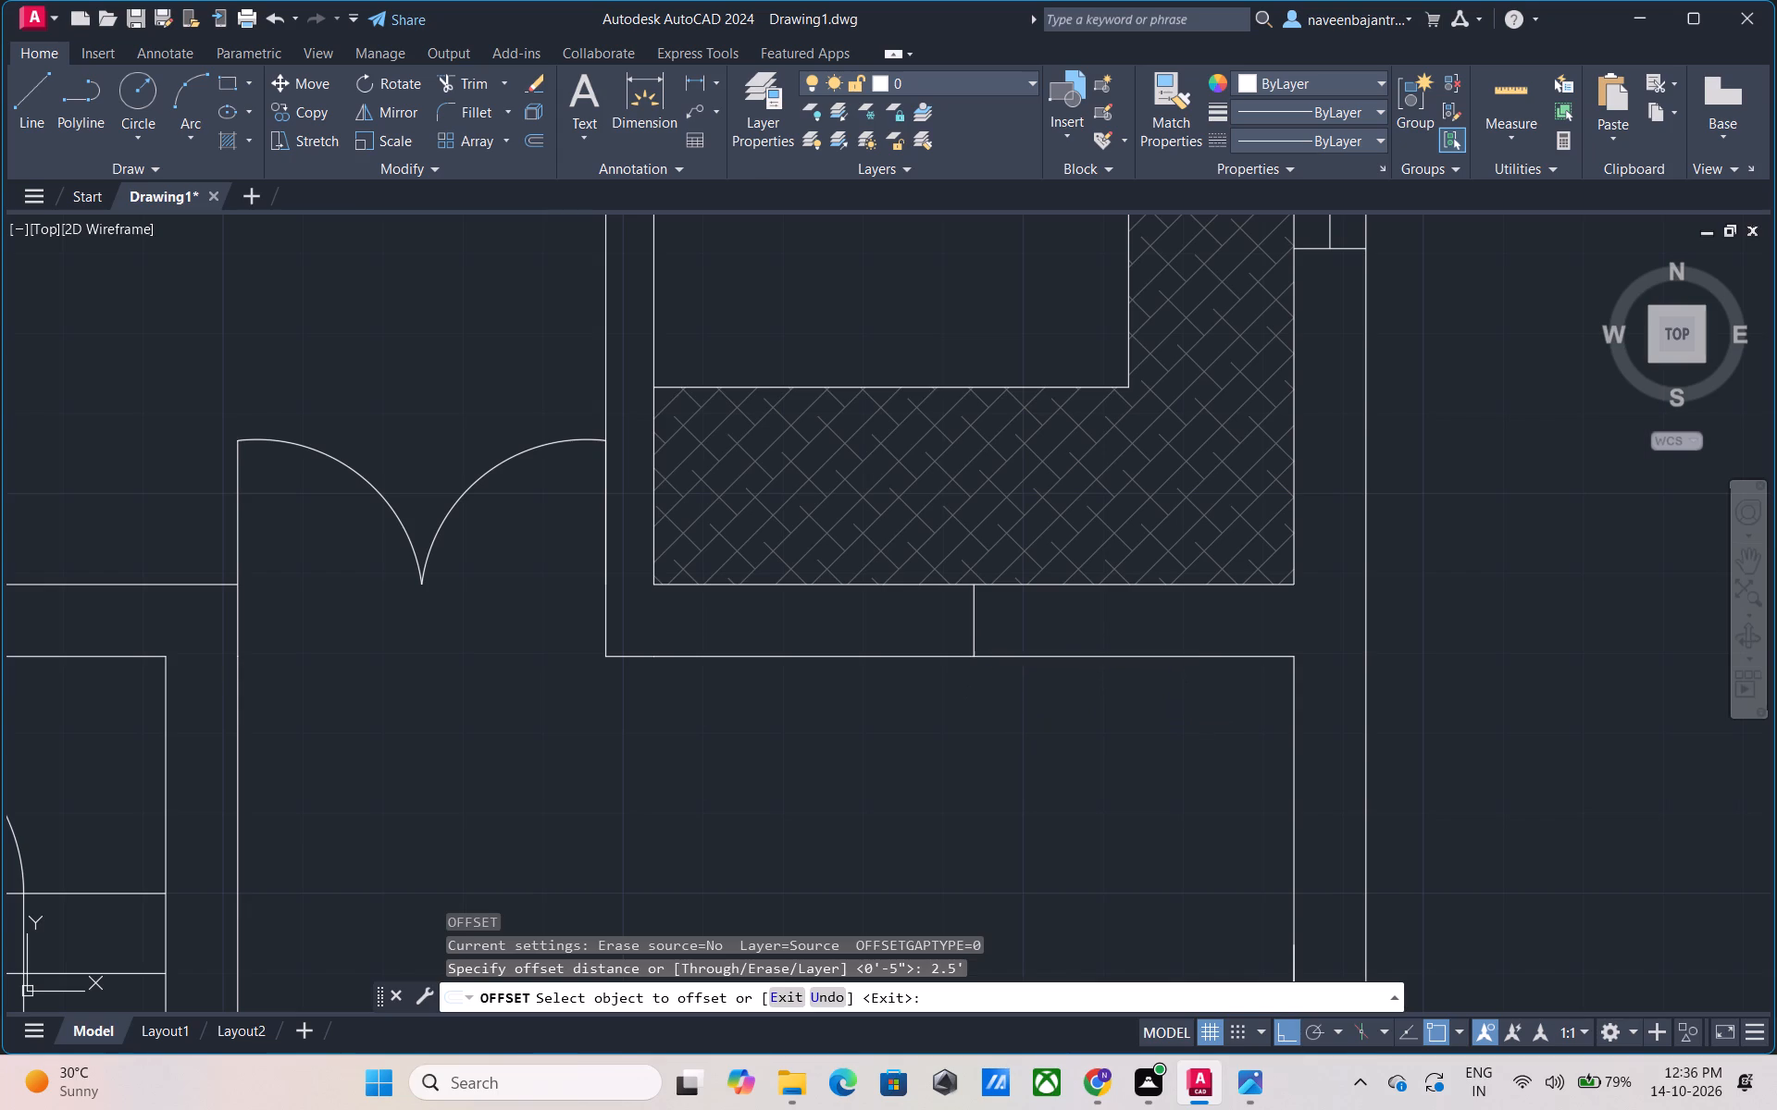
click(1026, 626)
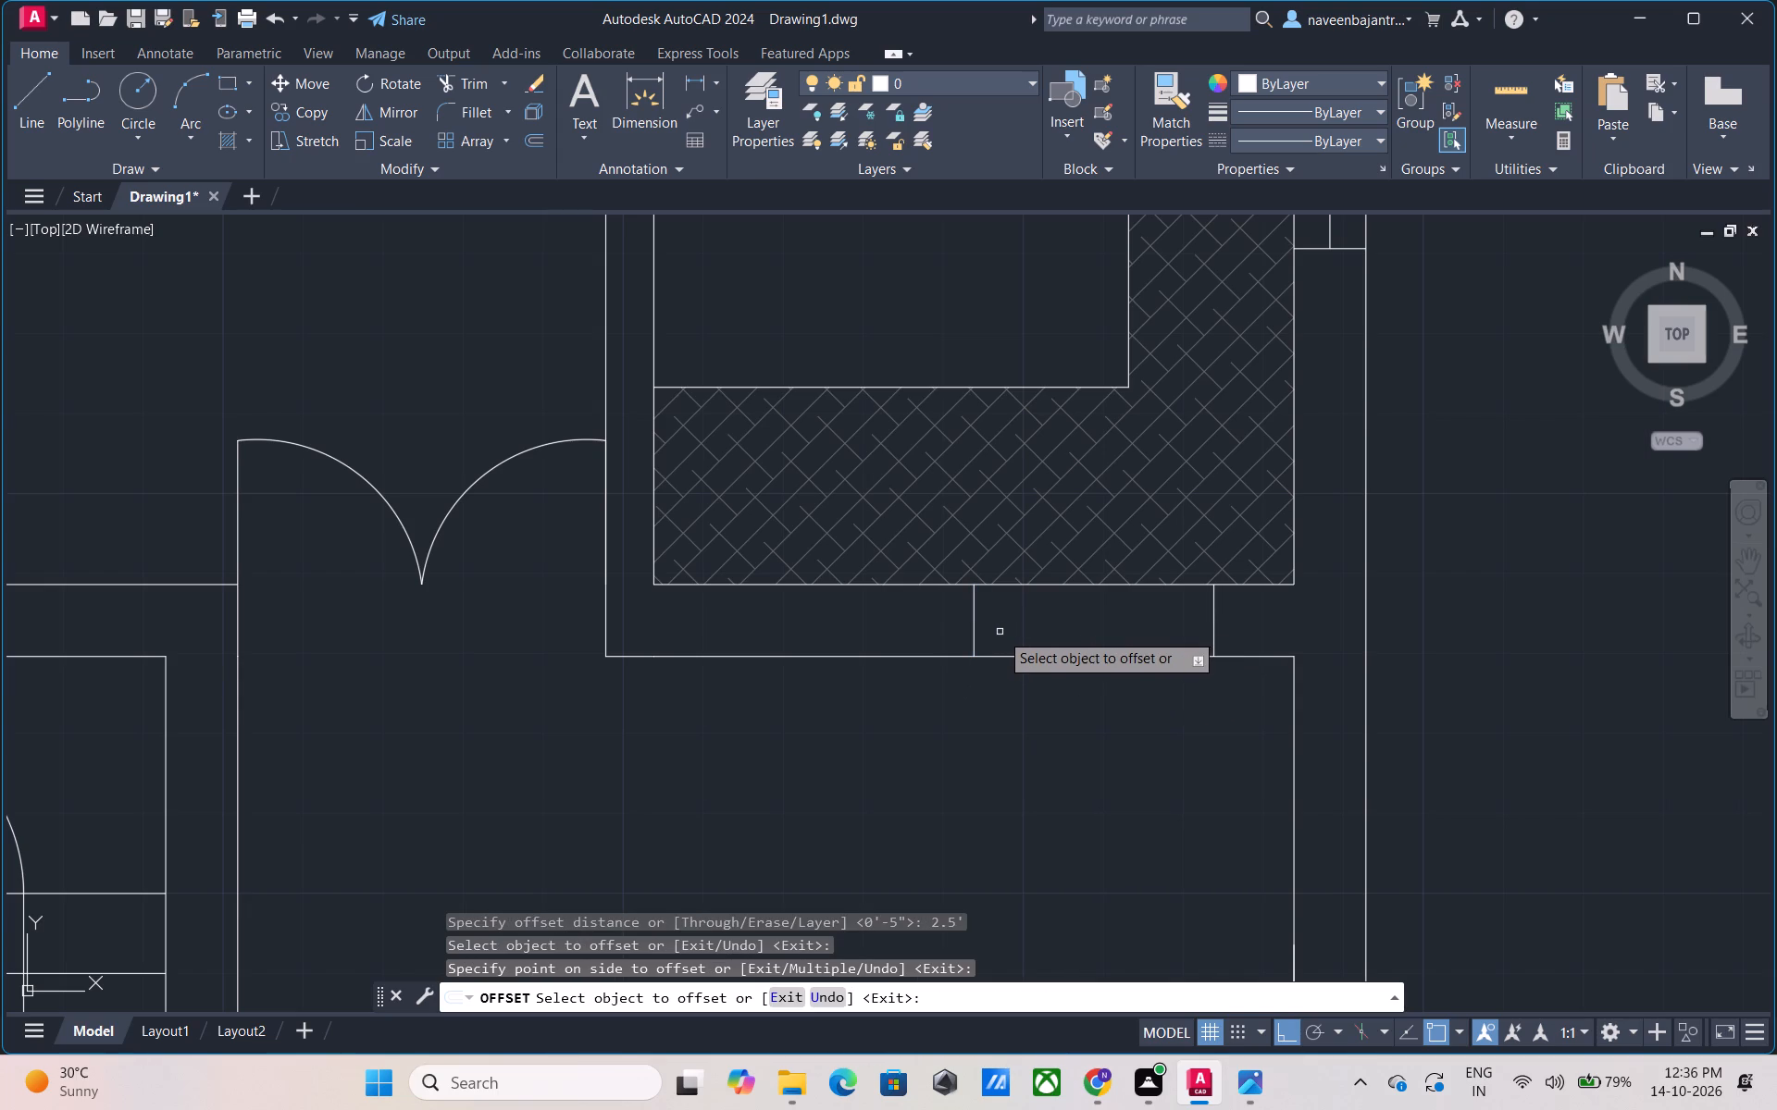
click(974, 630)
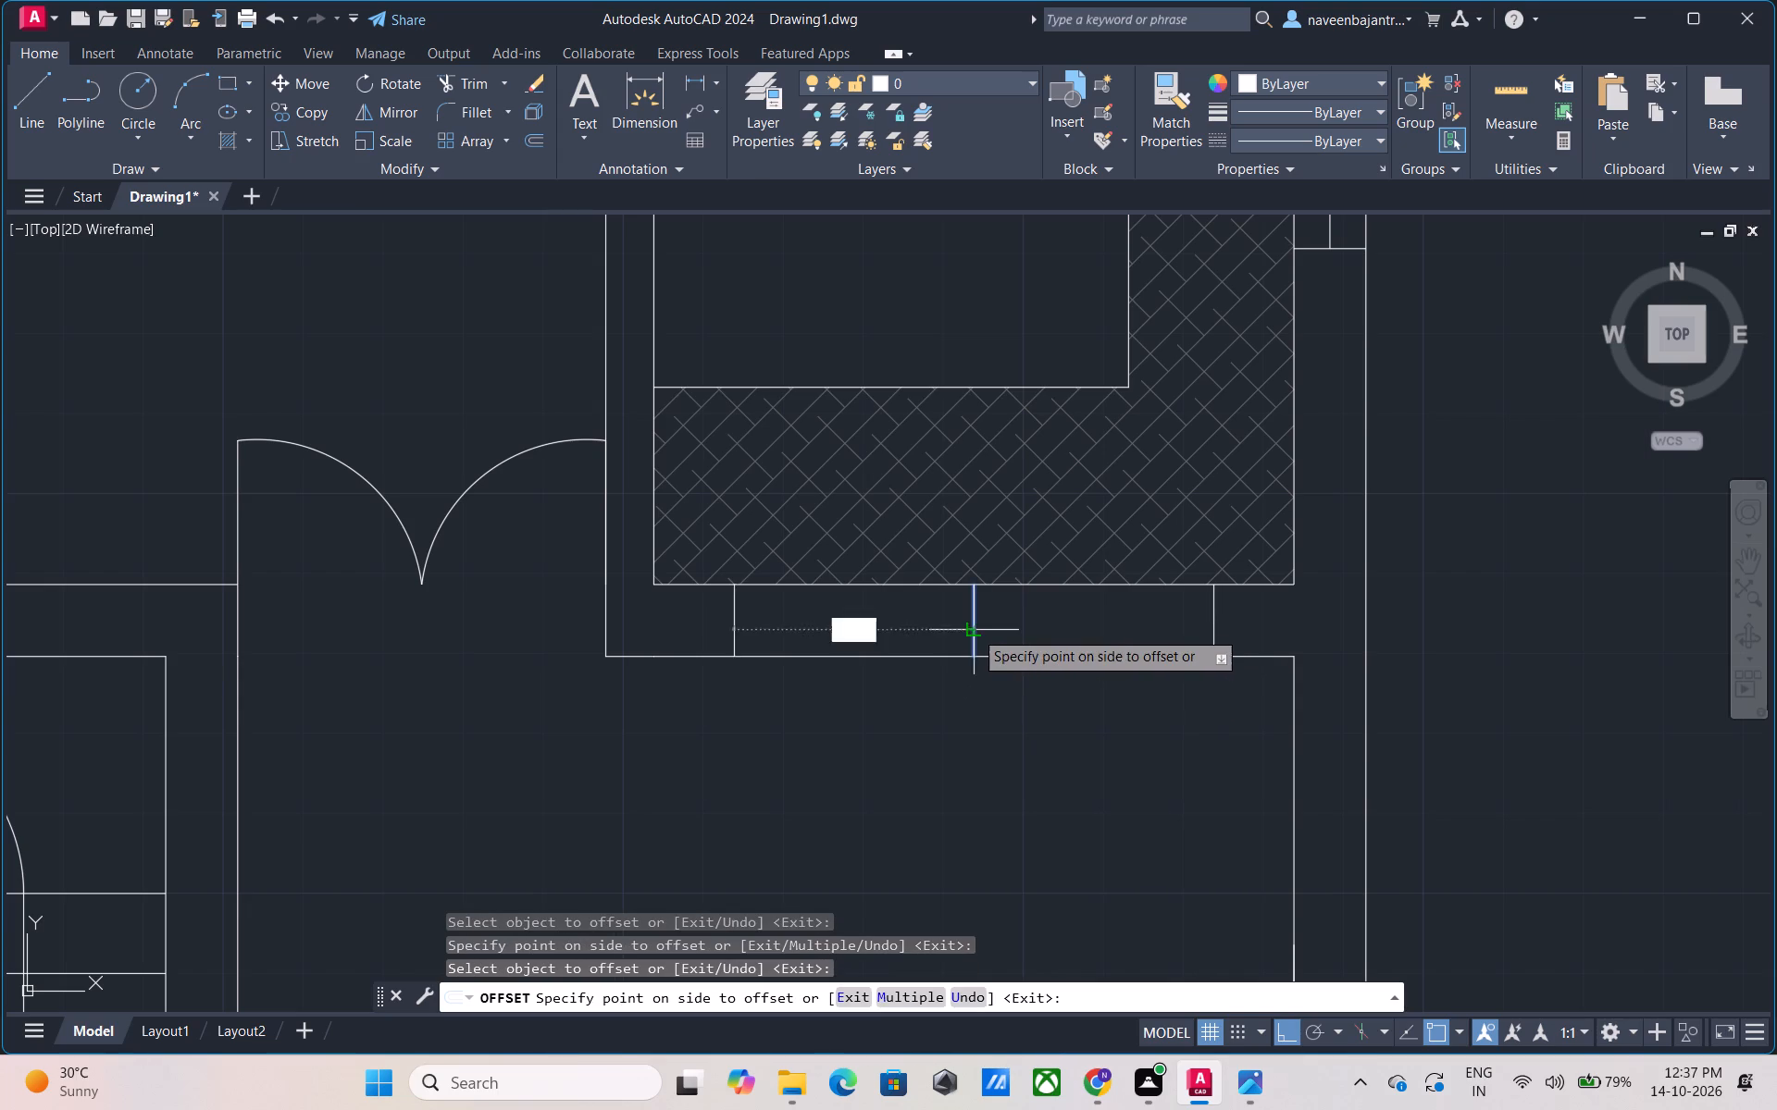
click(933, 630)
key(Escape)
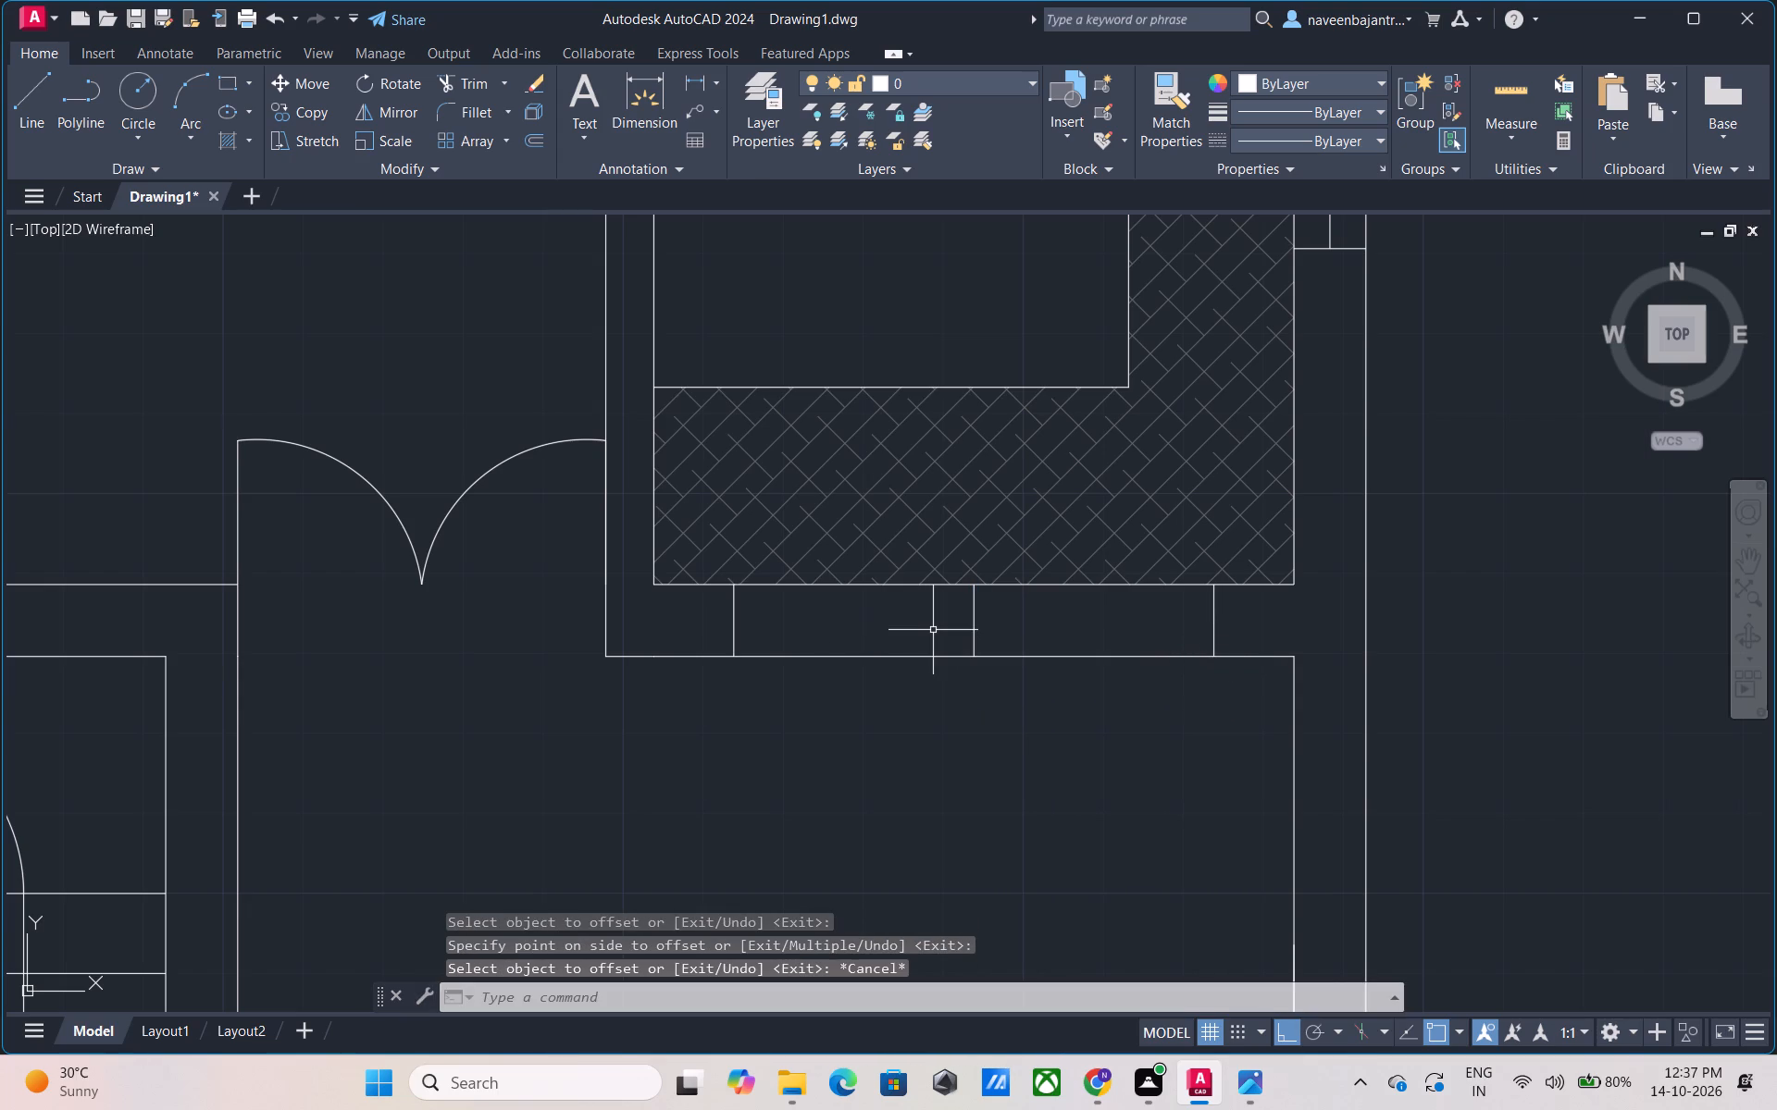
Trim away the middle vertical line of the three crossing the wall between kitchen and porch.
text(TR)
key(space)
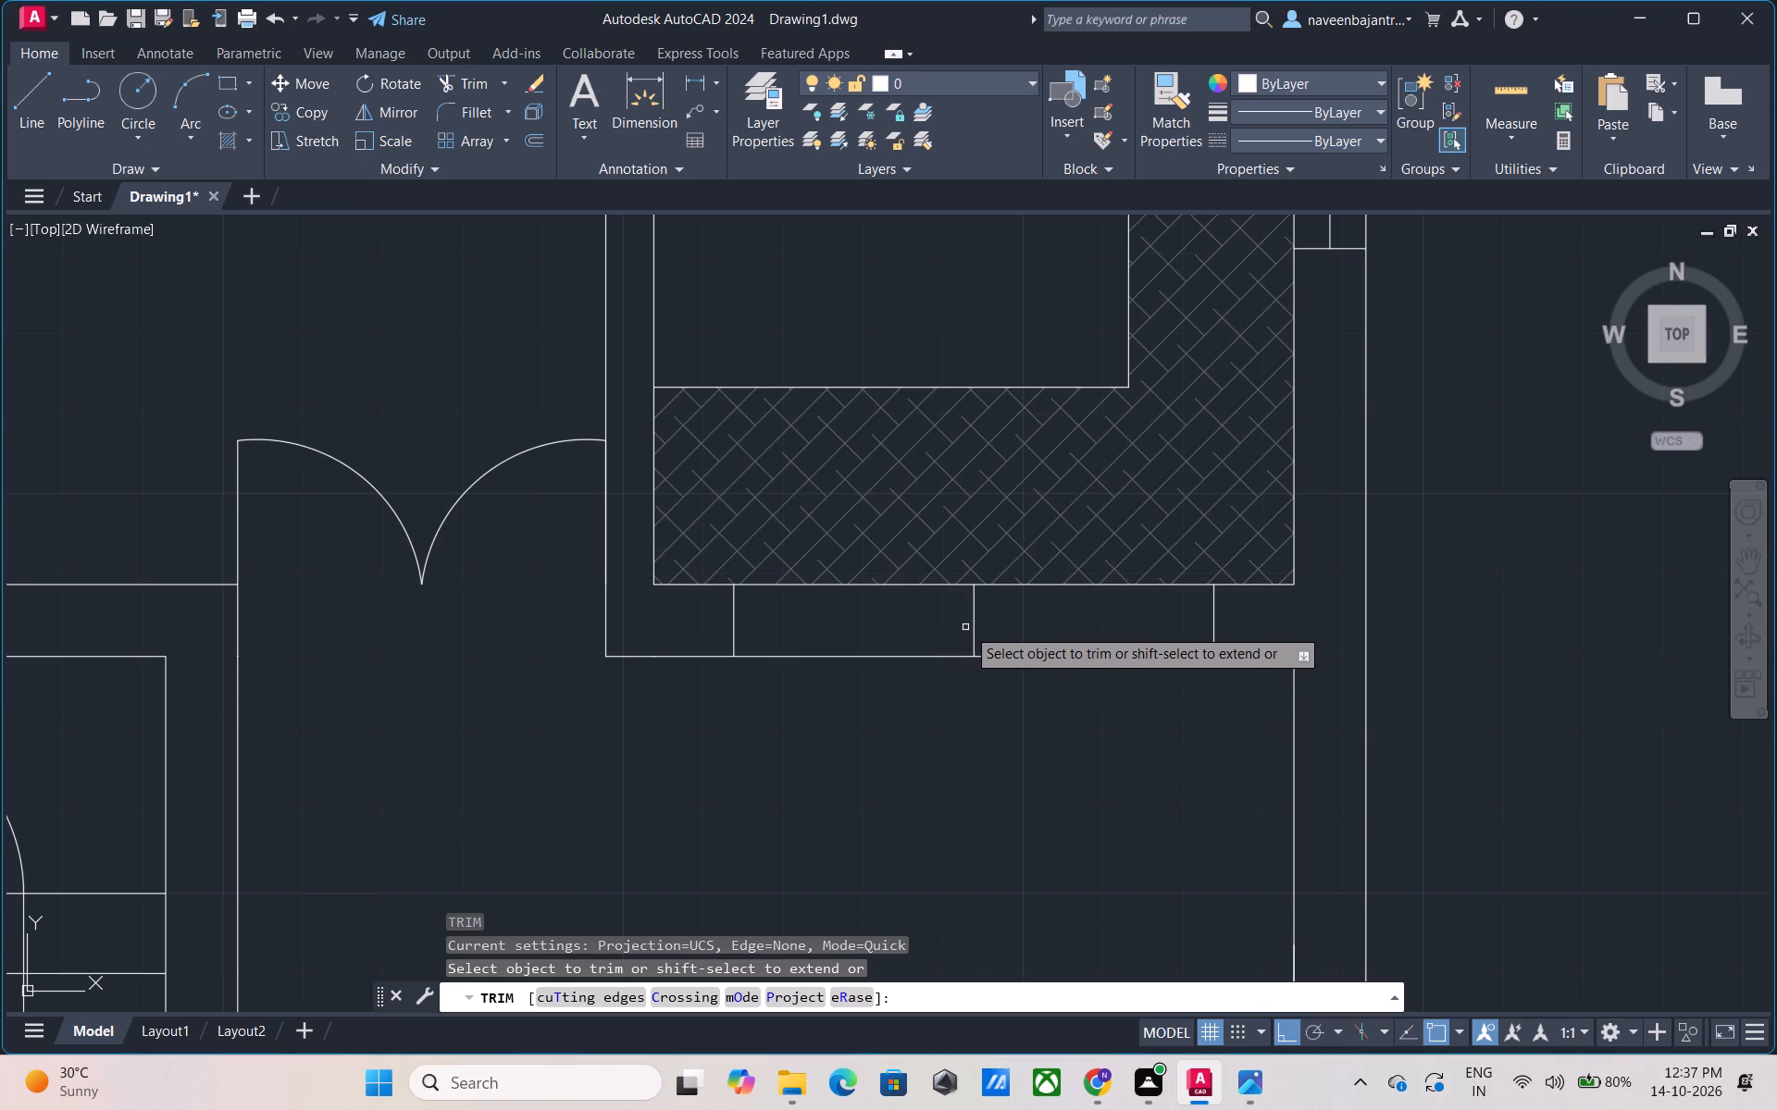
click(972, 624)
key(Escape)
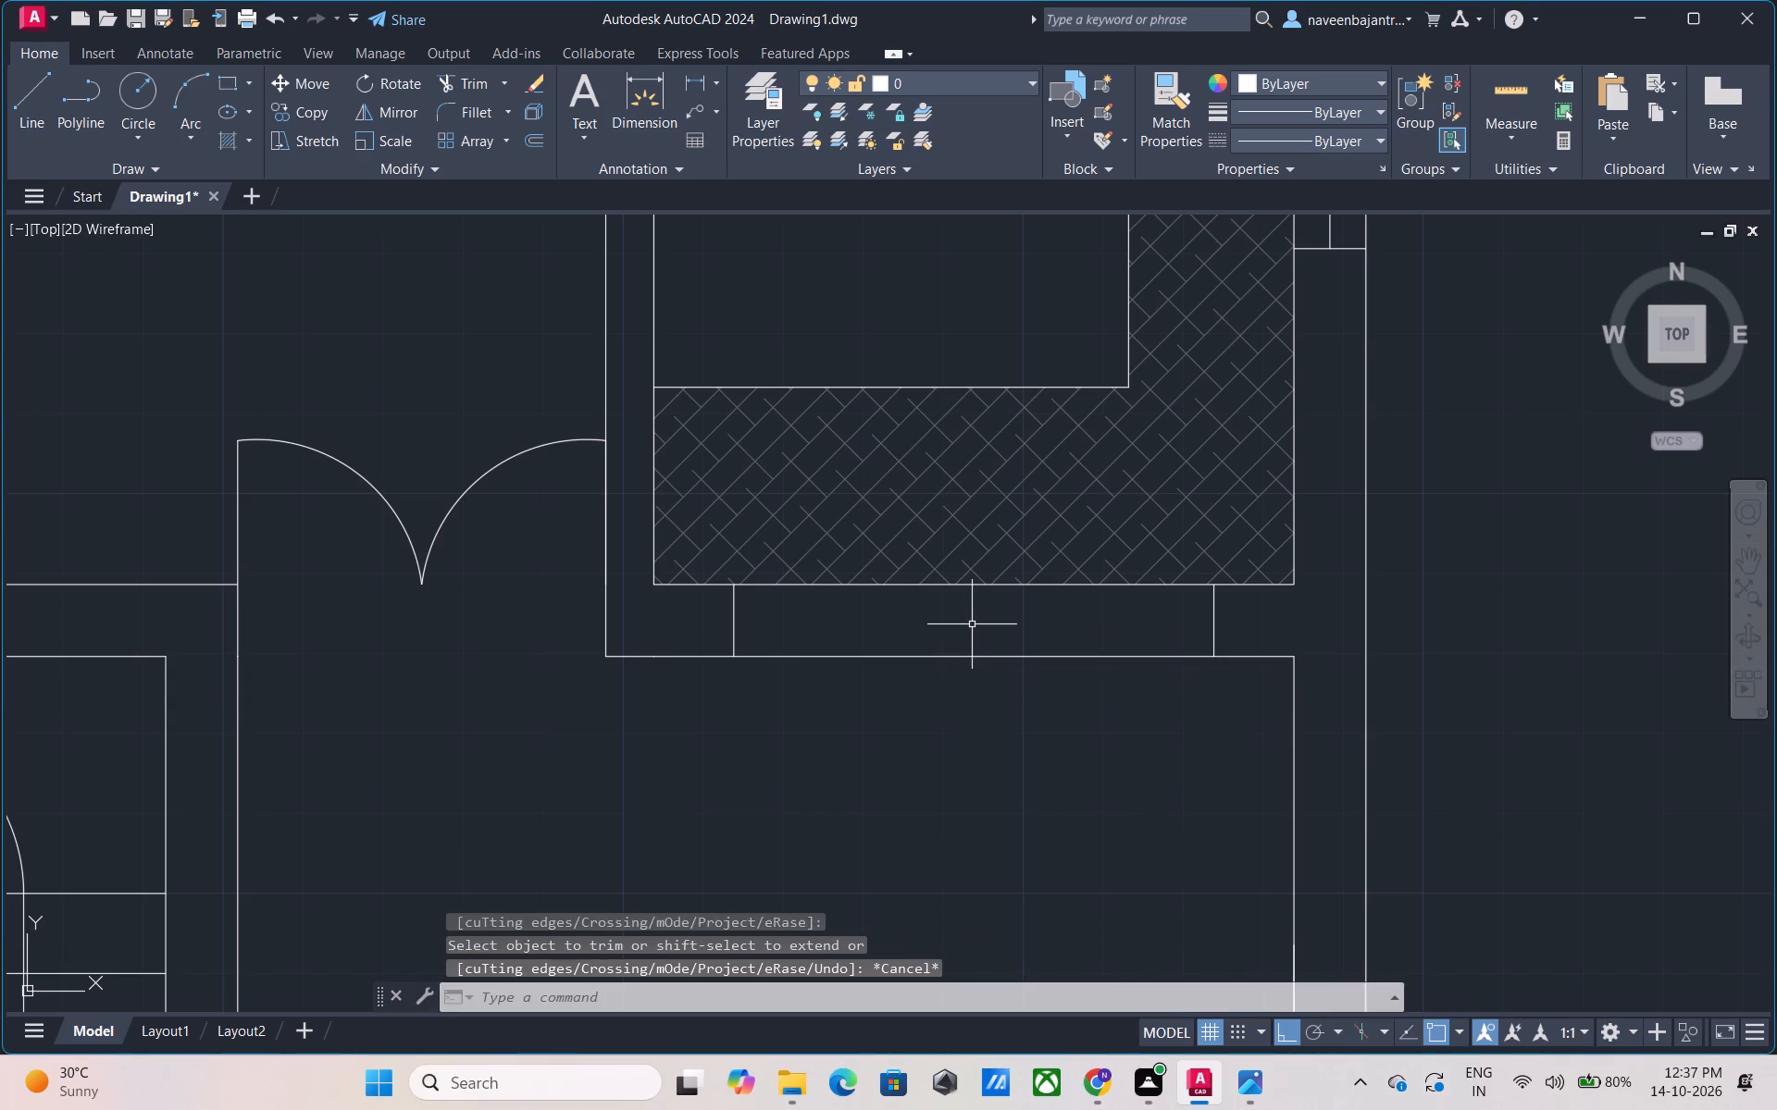
Draw a horizontal line about 5' long between the midpoints of the two vertical lines in the kitchen-porch wall.
text(L)
key(space)
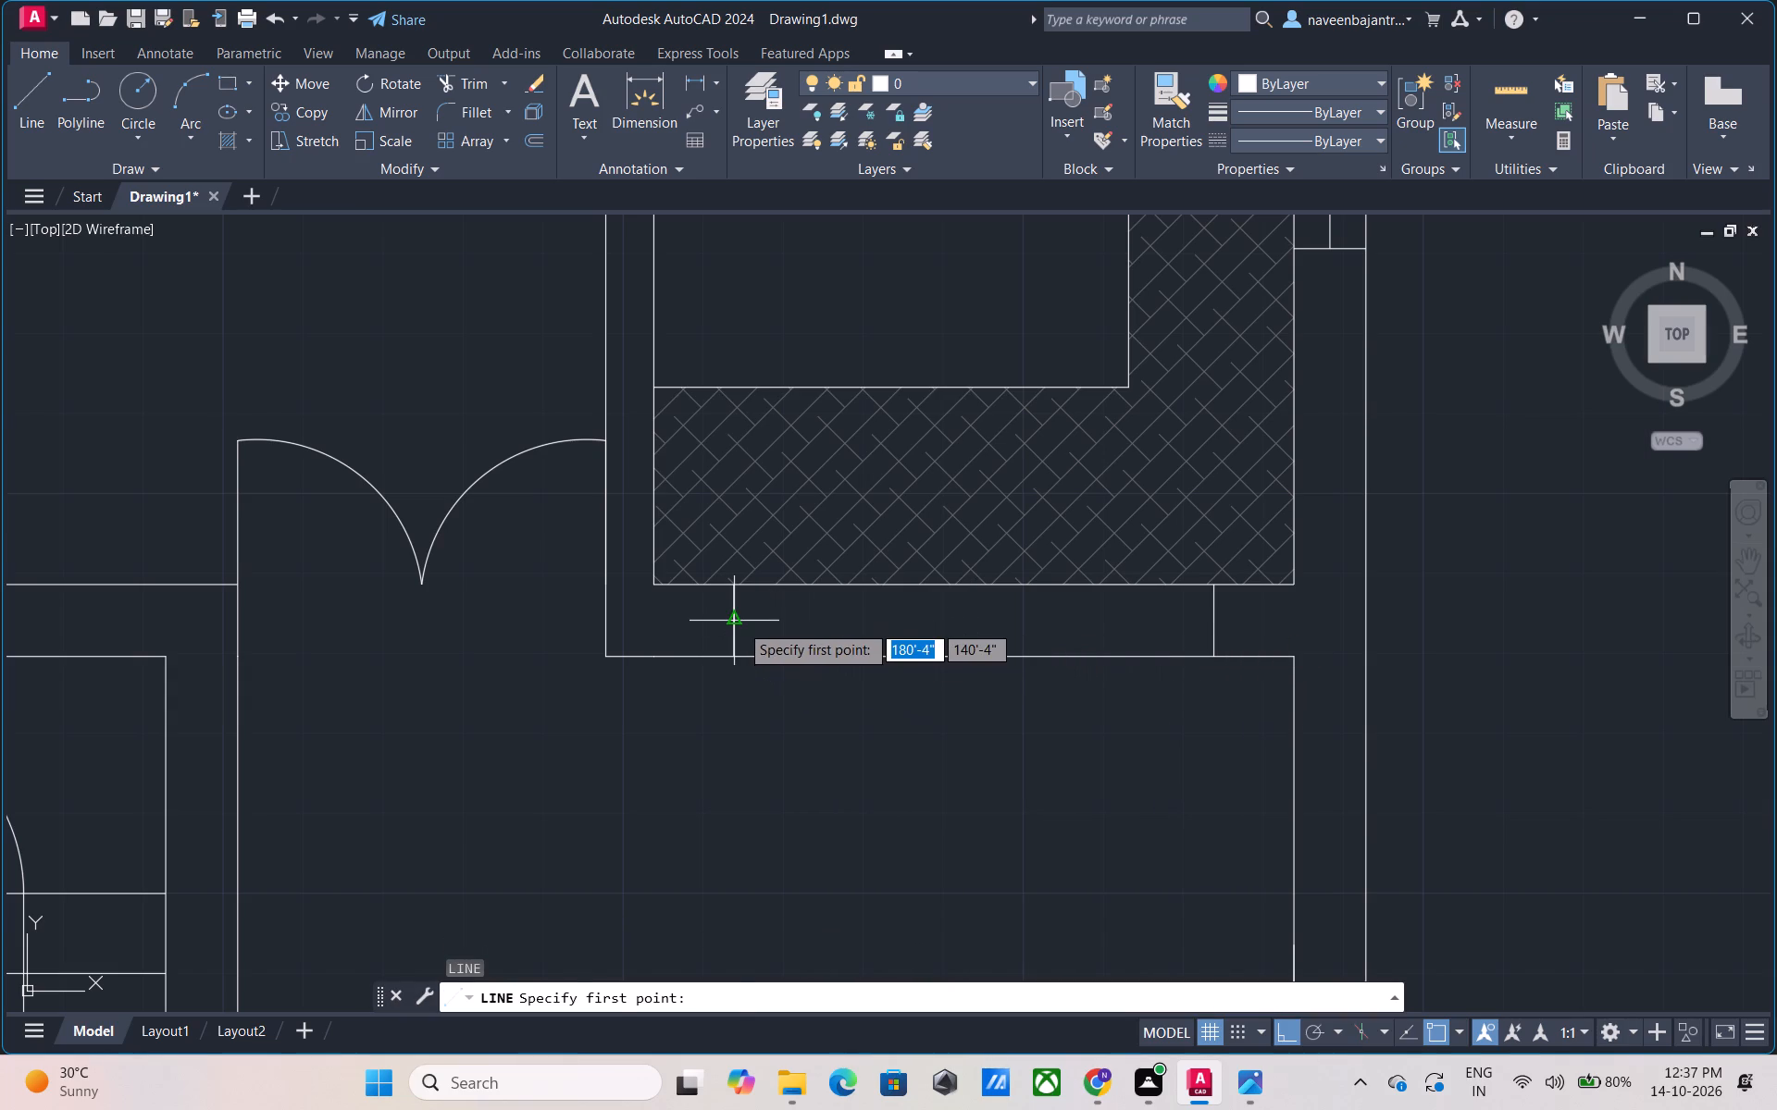
click(739, 623)
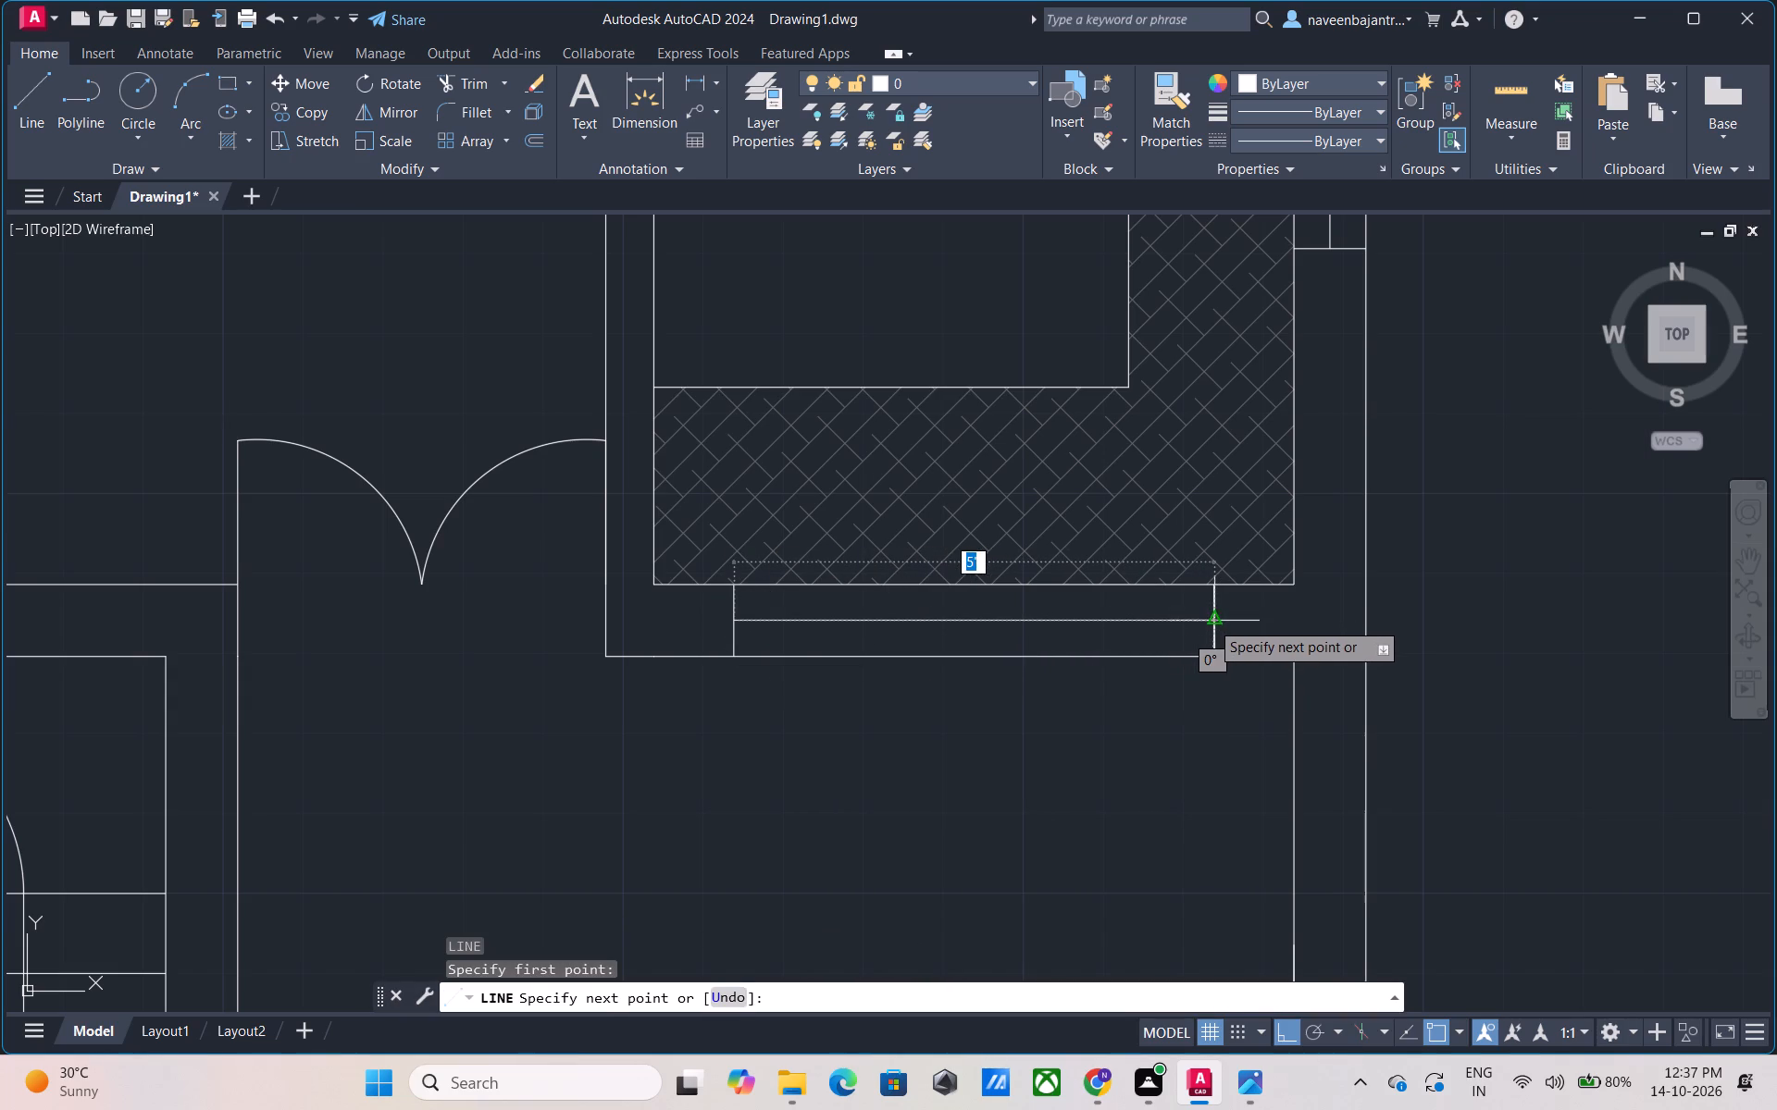
click(1210, 621)
key(Escape)
Start a solid hatch in colour 0,0,0 and fill the top outer wall, the toilet walls and the wall between bedroom and kitchen.
scroll(1206, 673, down, 2)
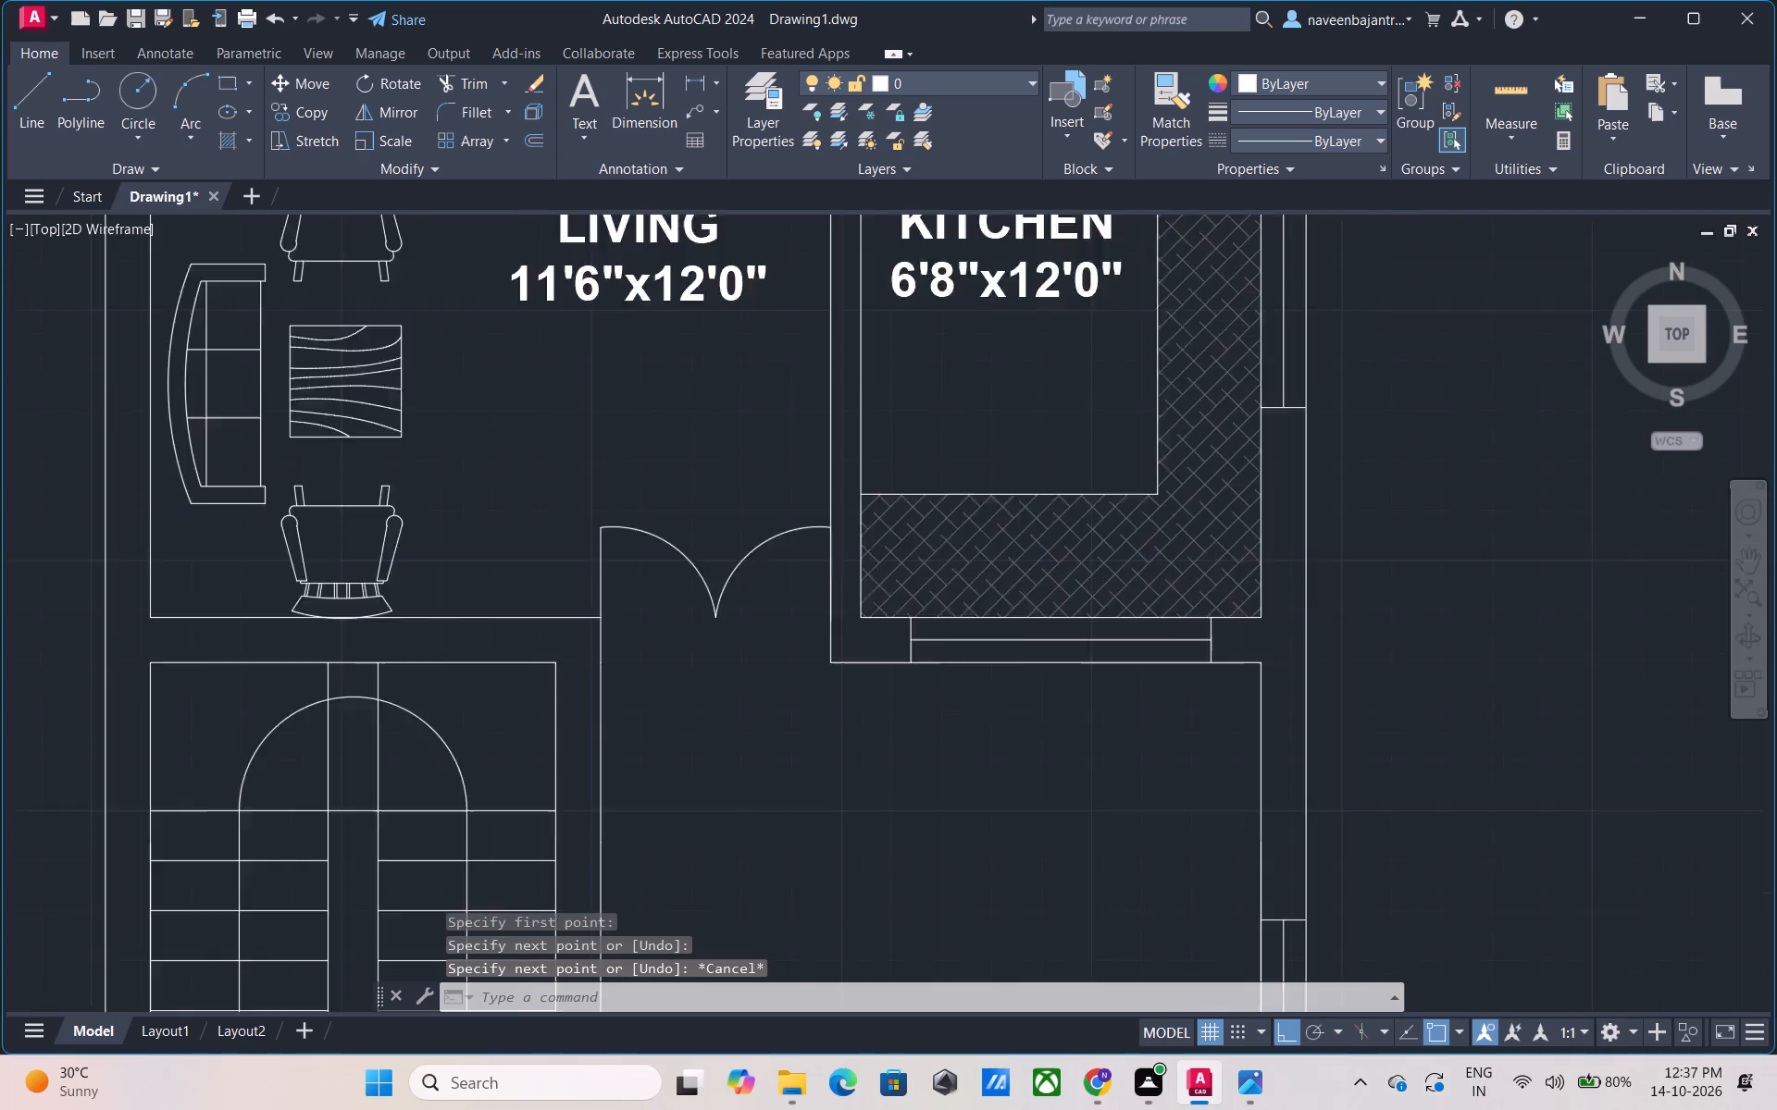
scroll(1206, 673, down, 3)
middle_click(1138, 583)
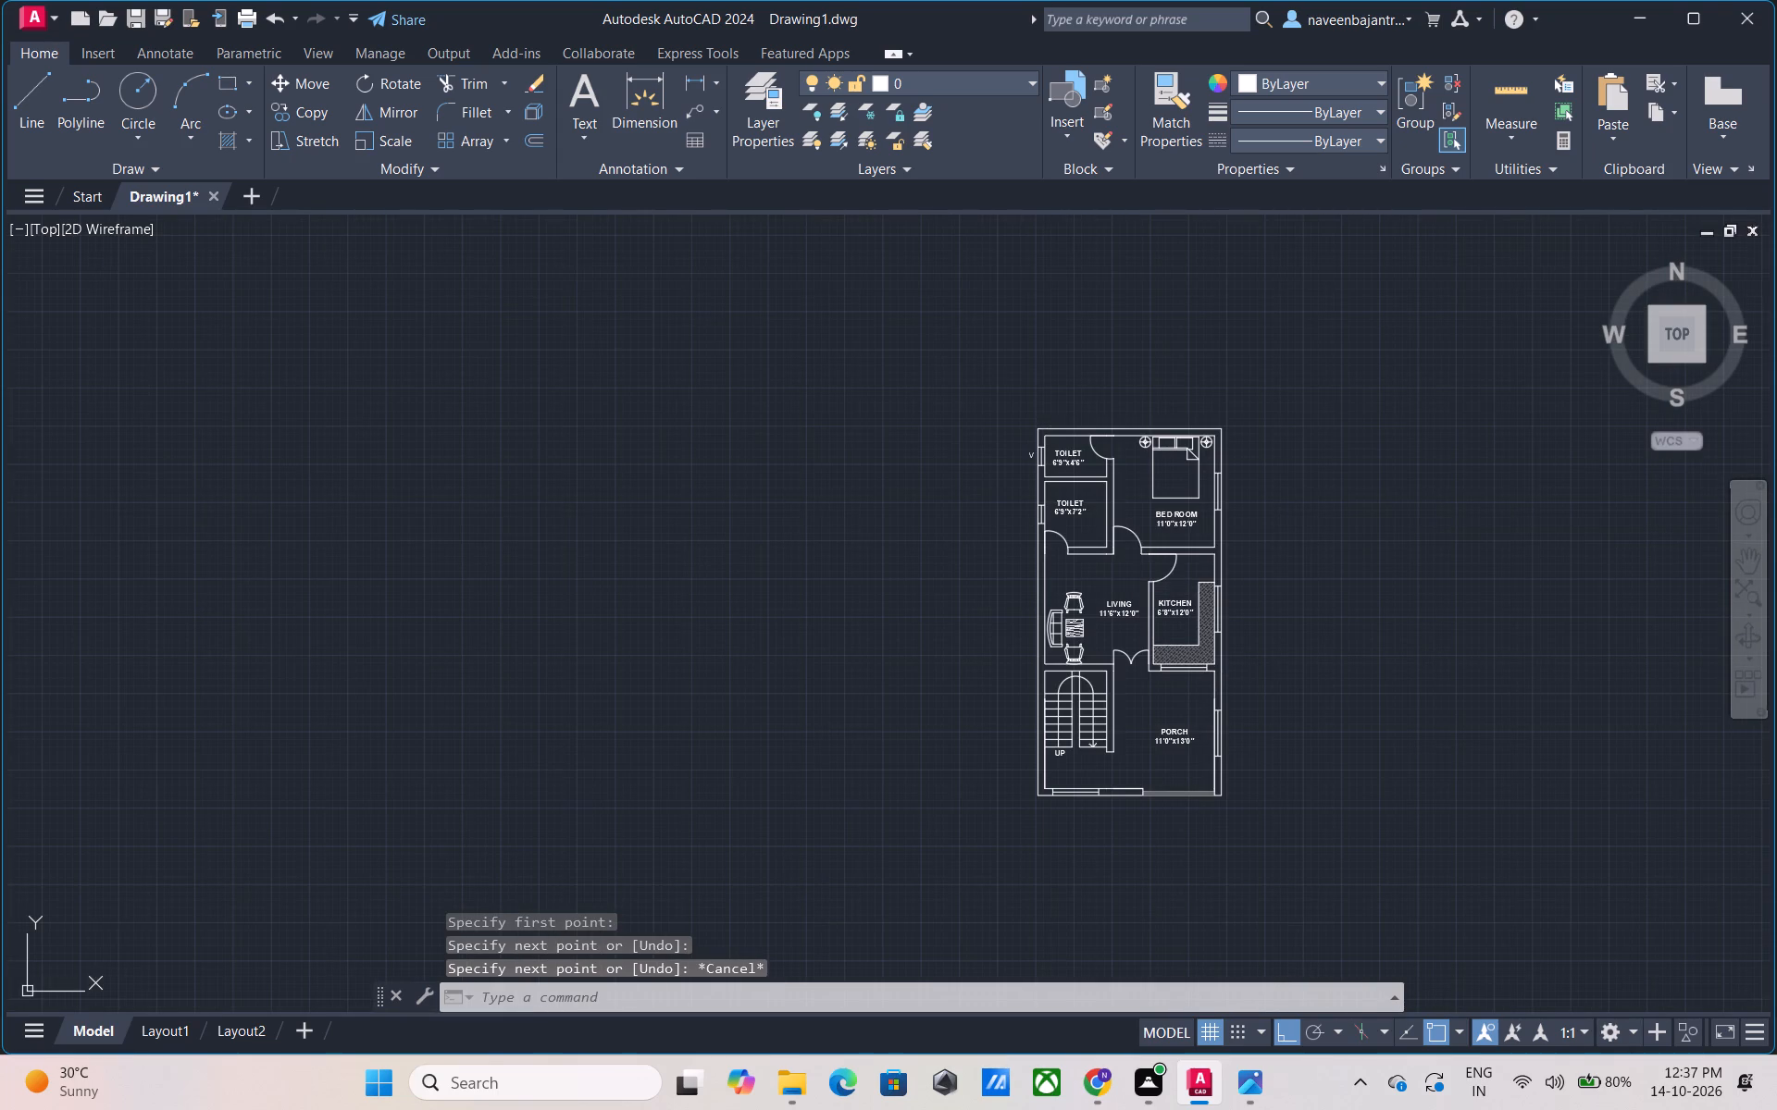
middle_drag(1136, 573, 1074, 634)
key(Escape)
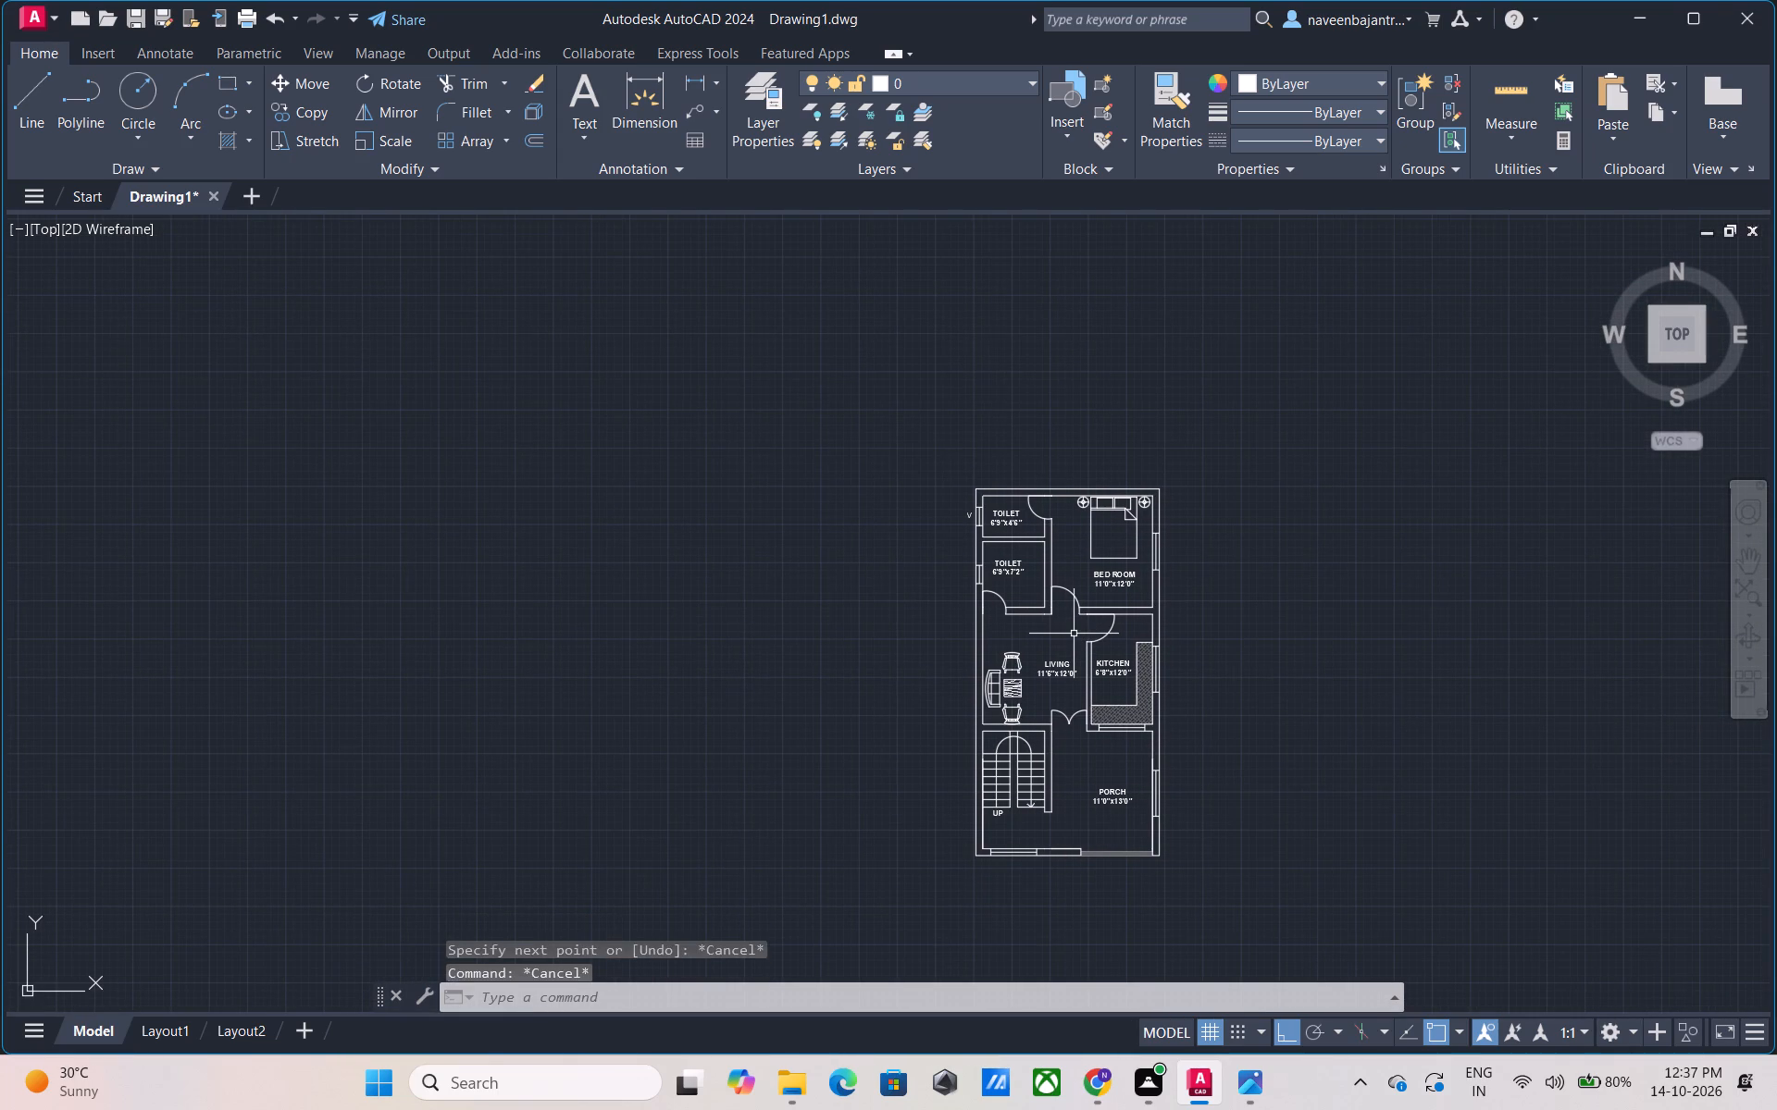
click(227, 145)
scroll(276, 135, up, 10)
click(228, 92)
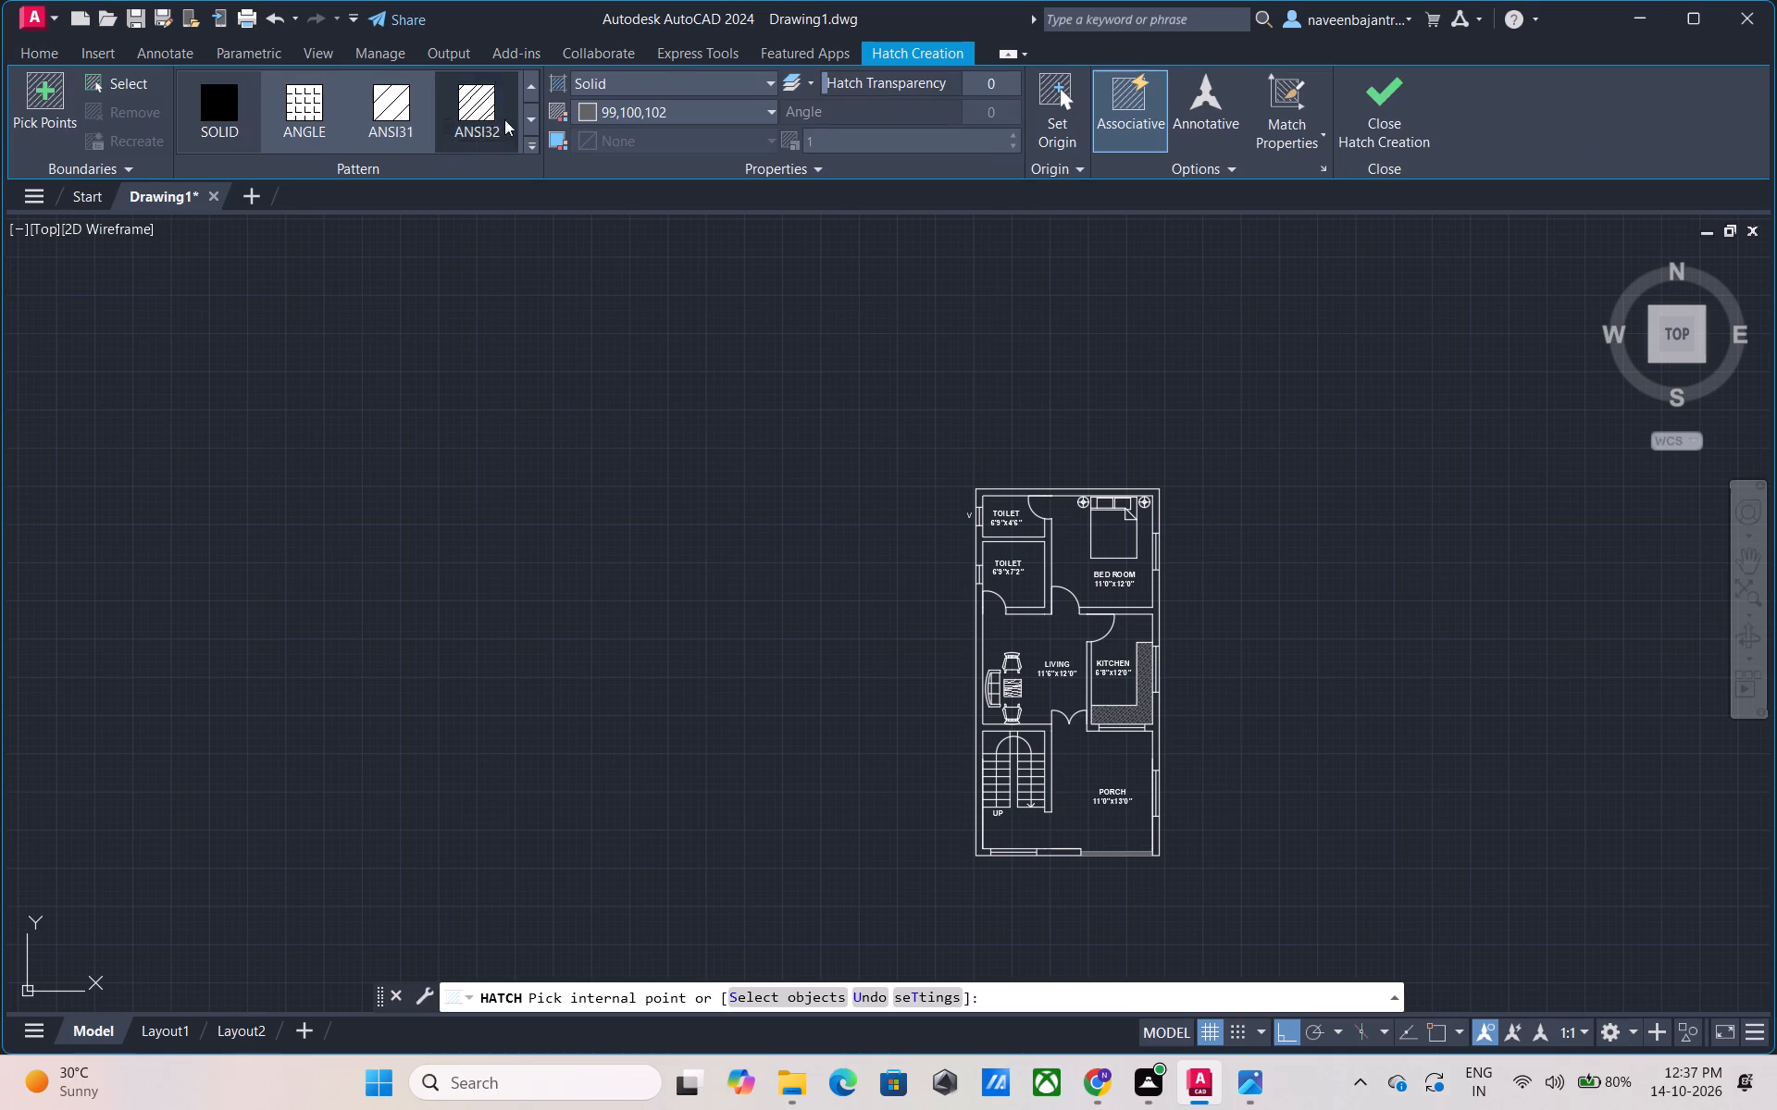
click(590, 115)
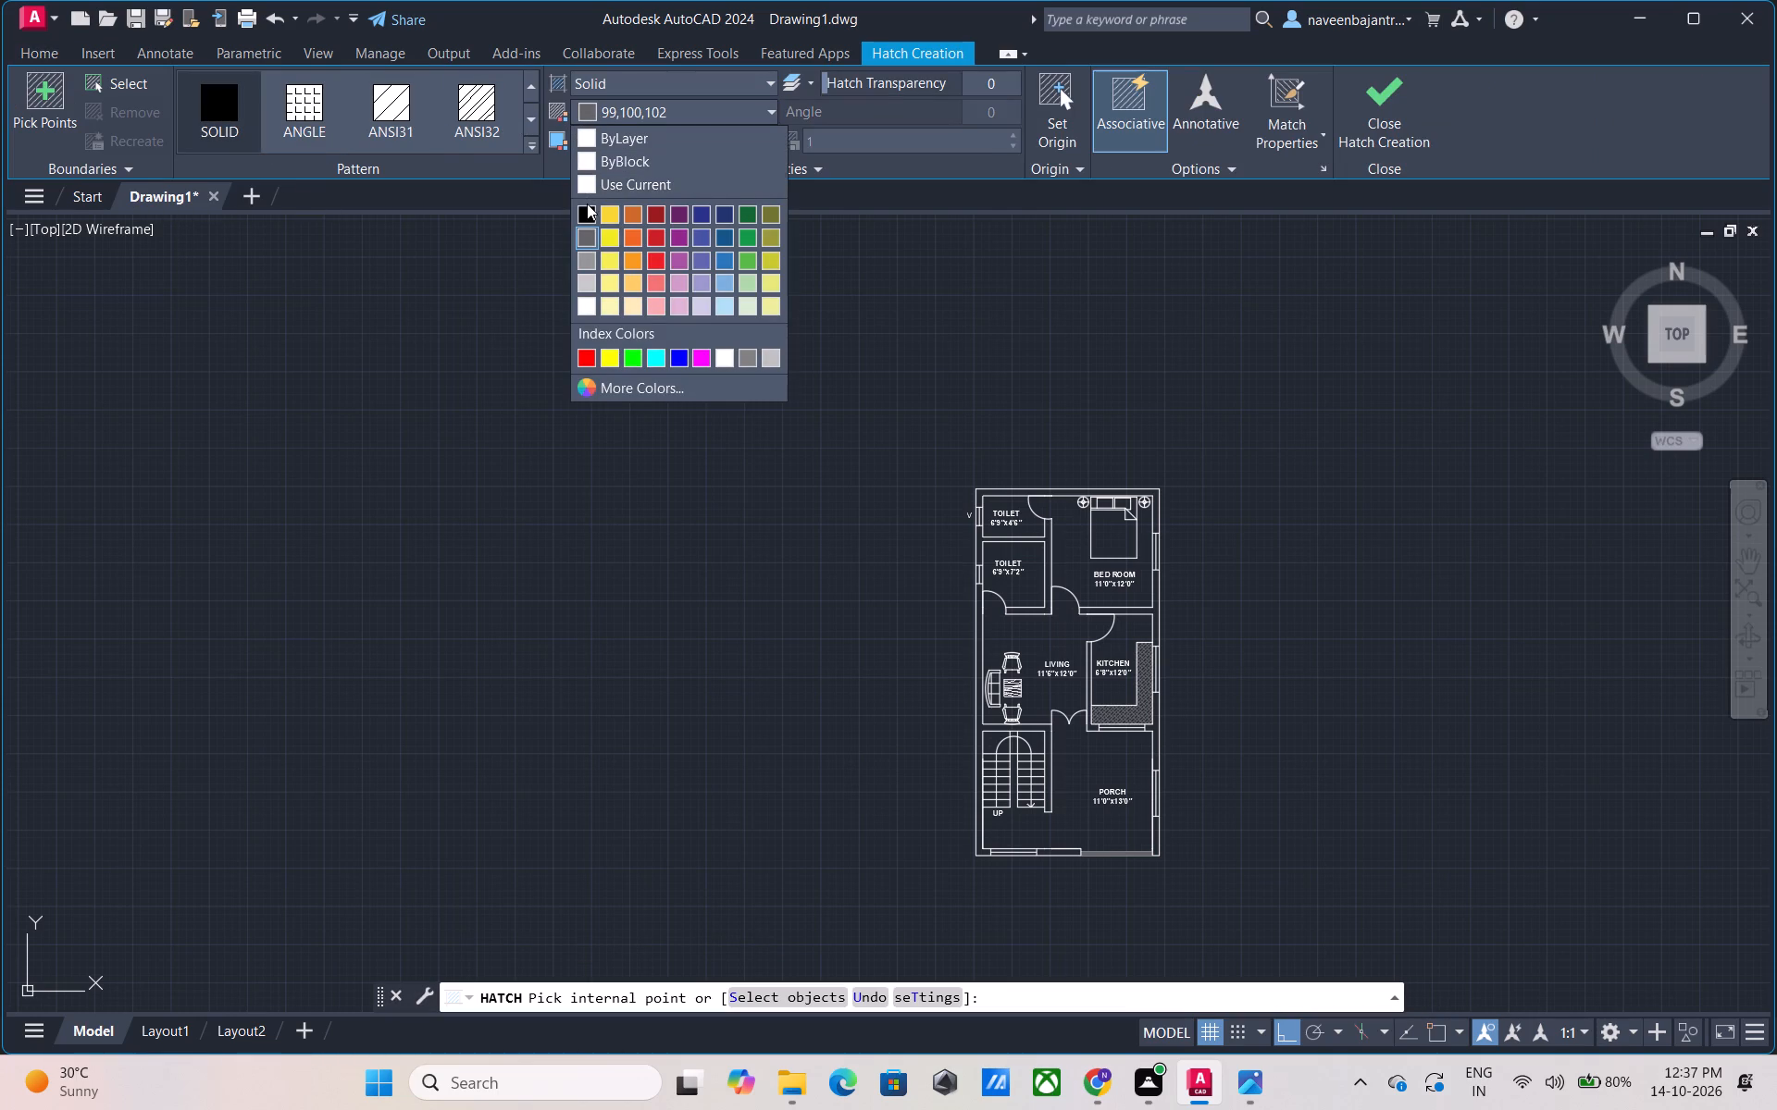
click(587, 205)
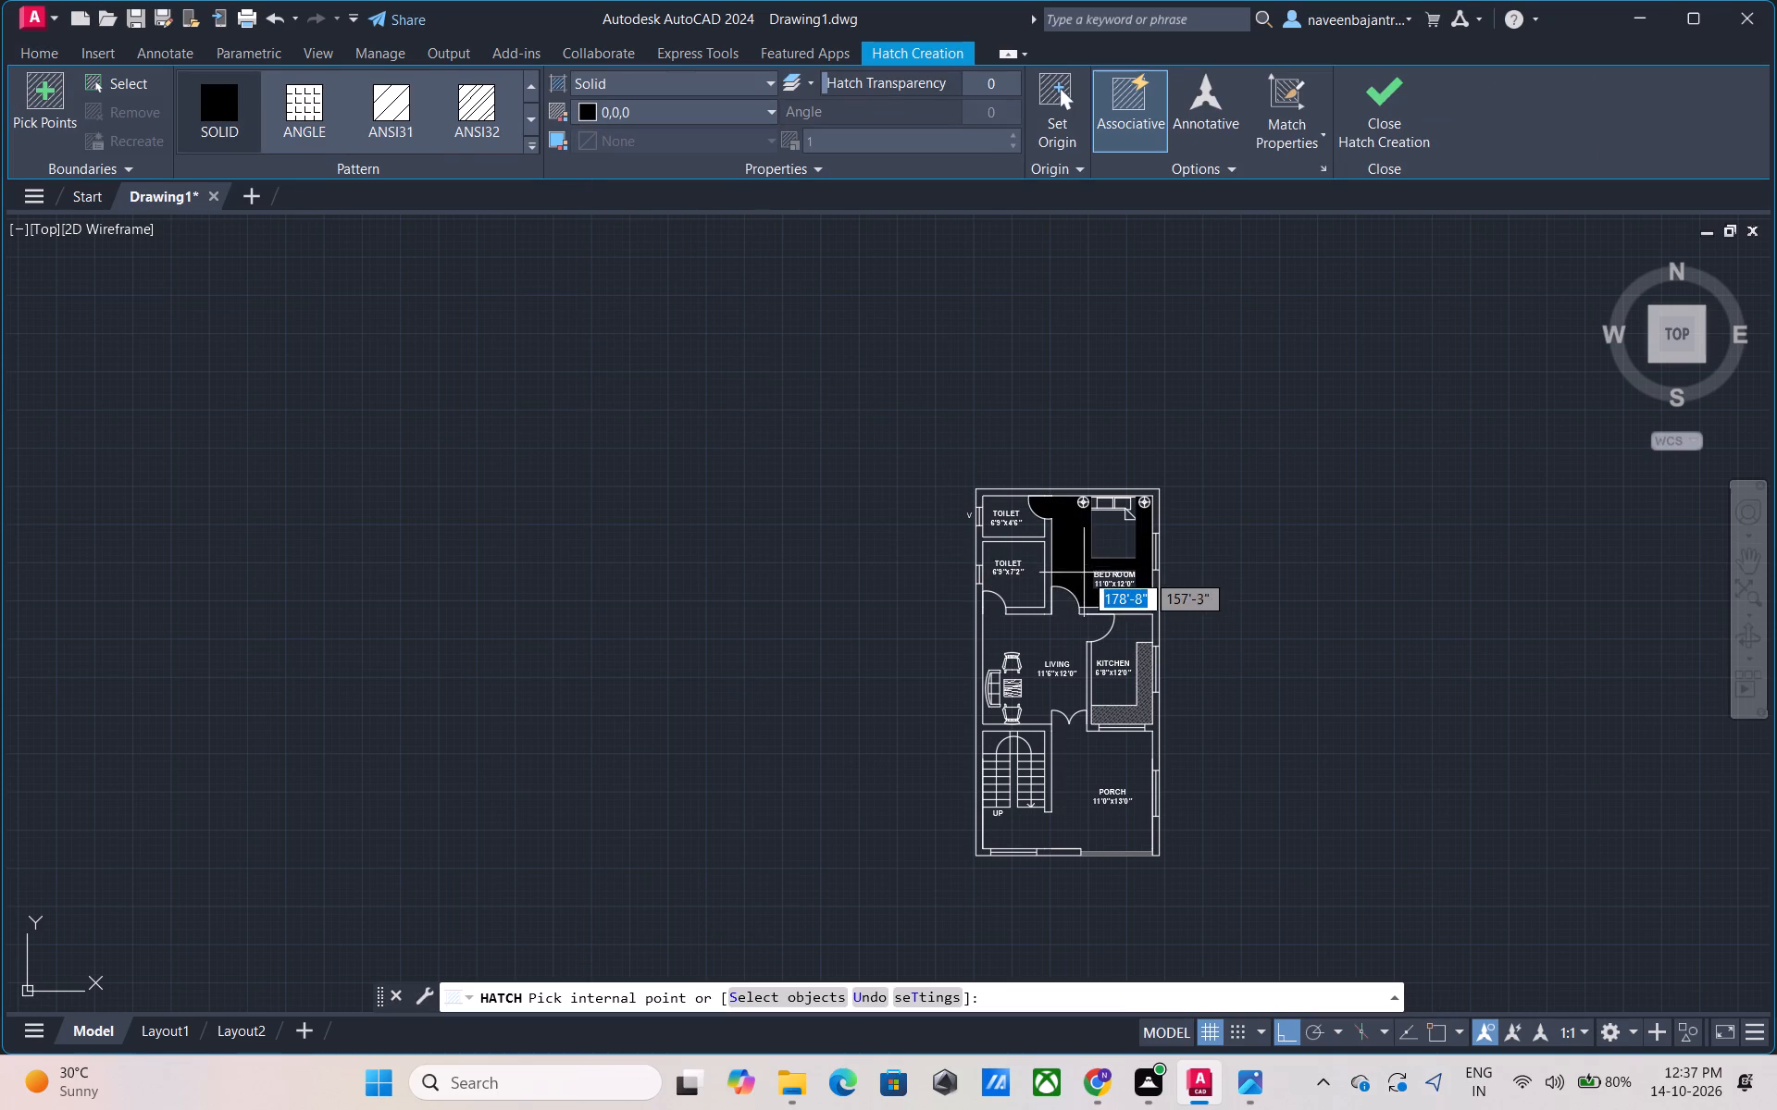
middle_drag(1077, 558, 921, 593)
scroll(887, 554, up, 2)
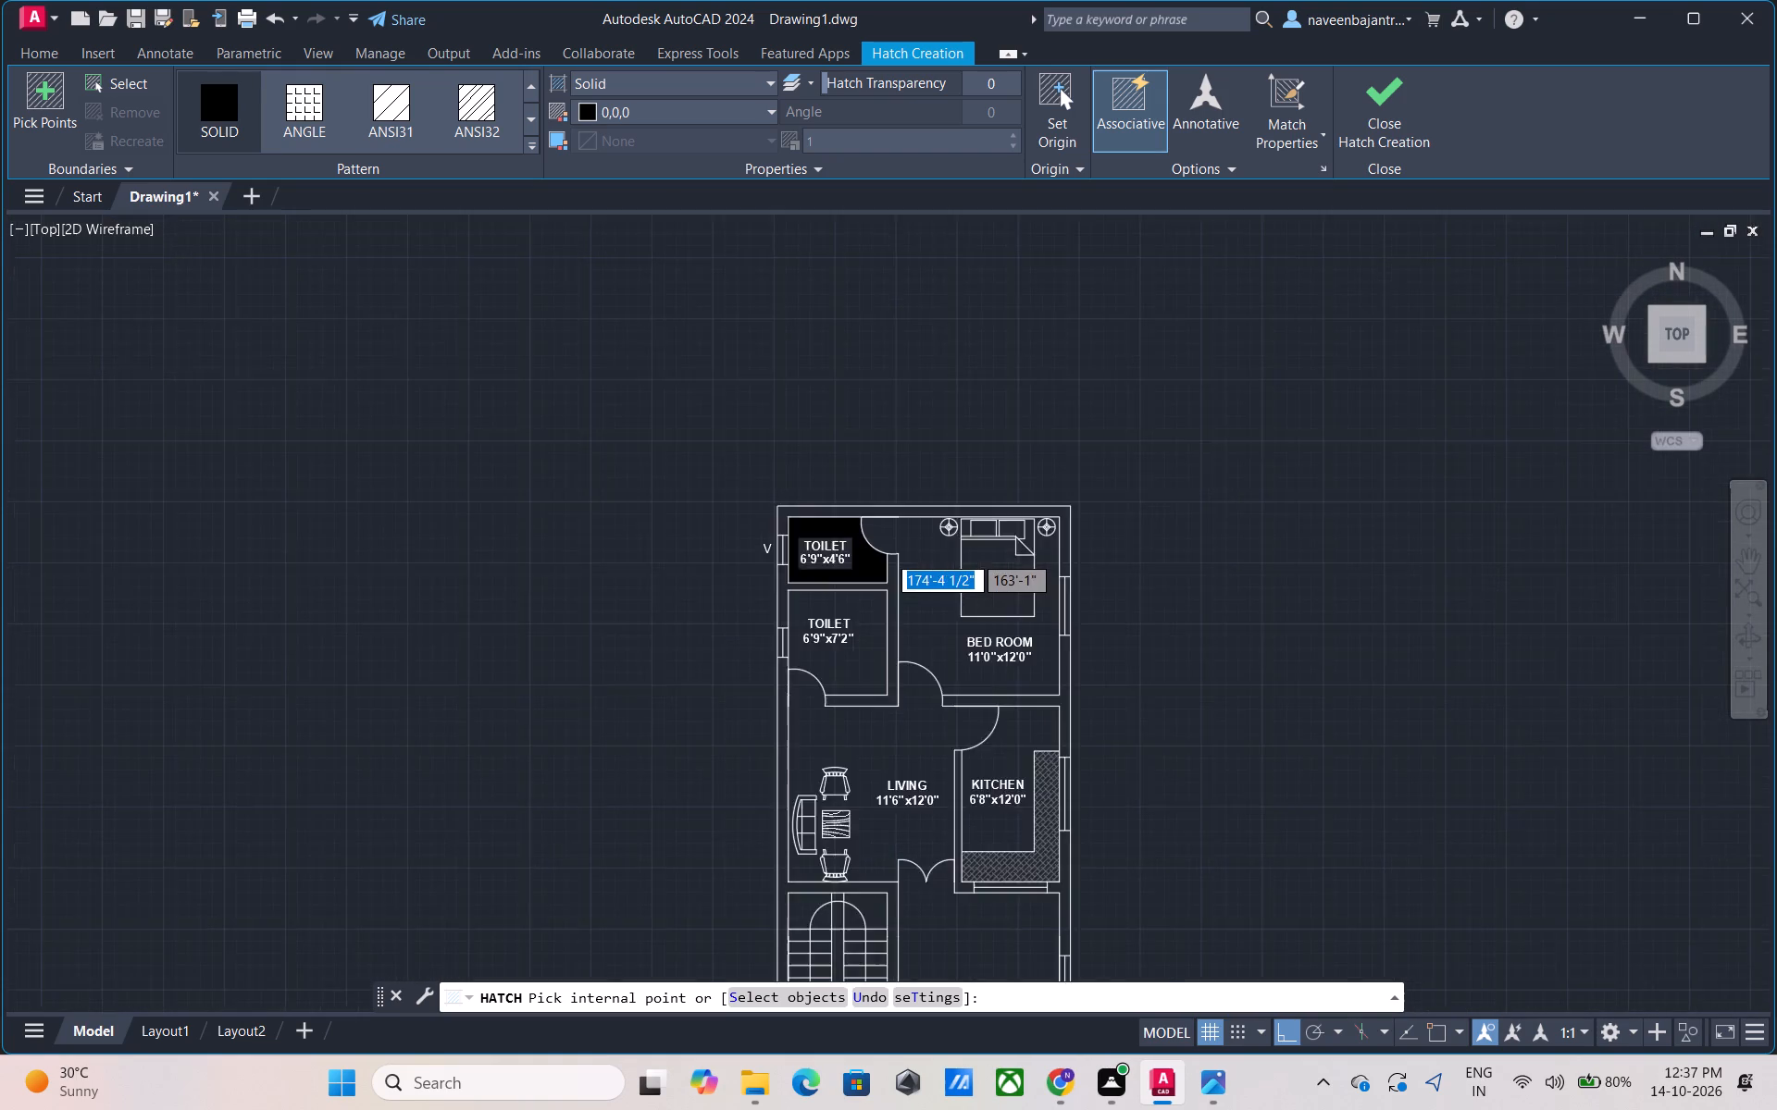
click(843, 486)
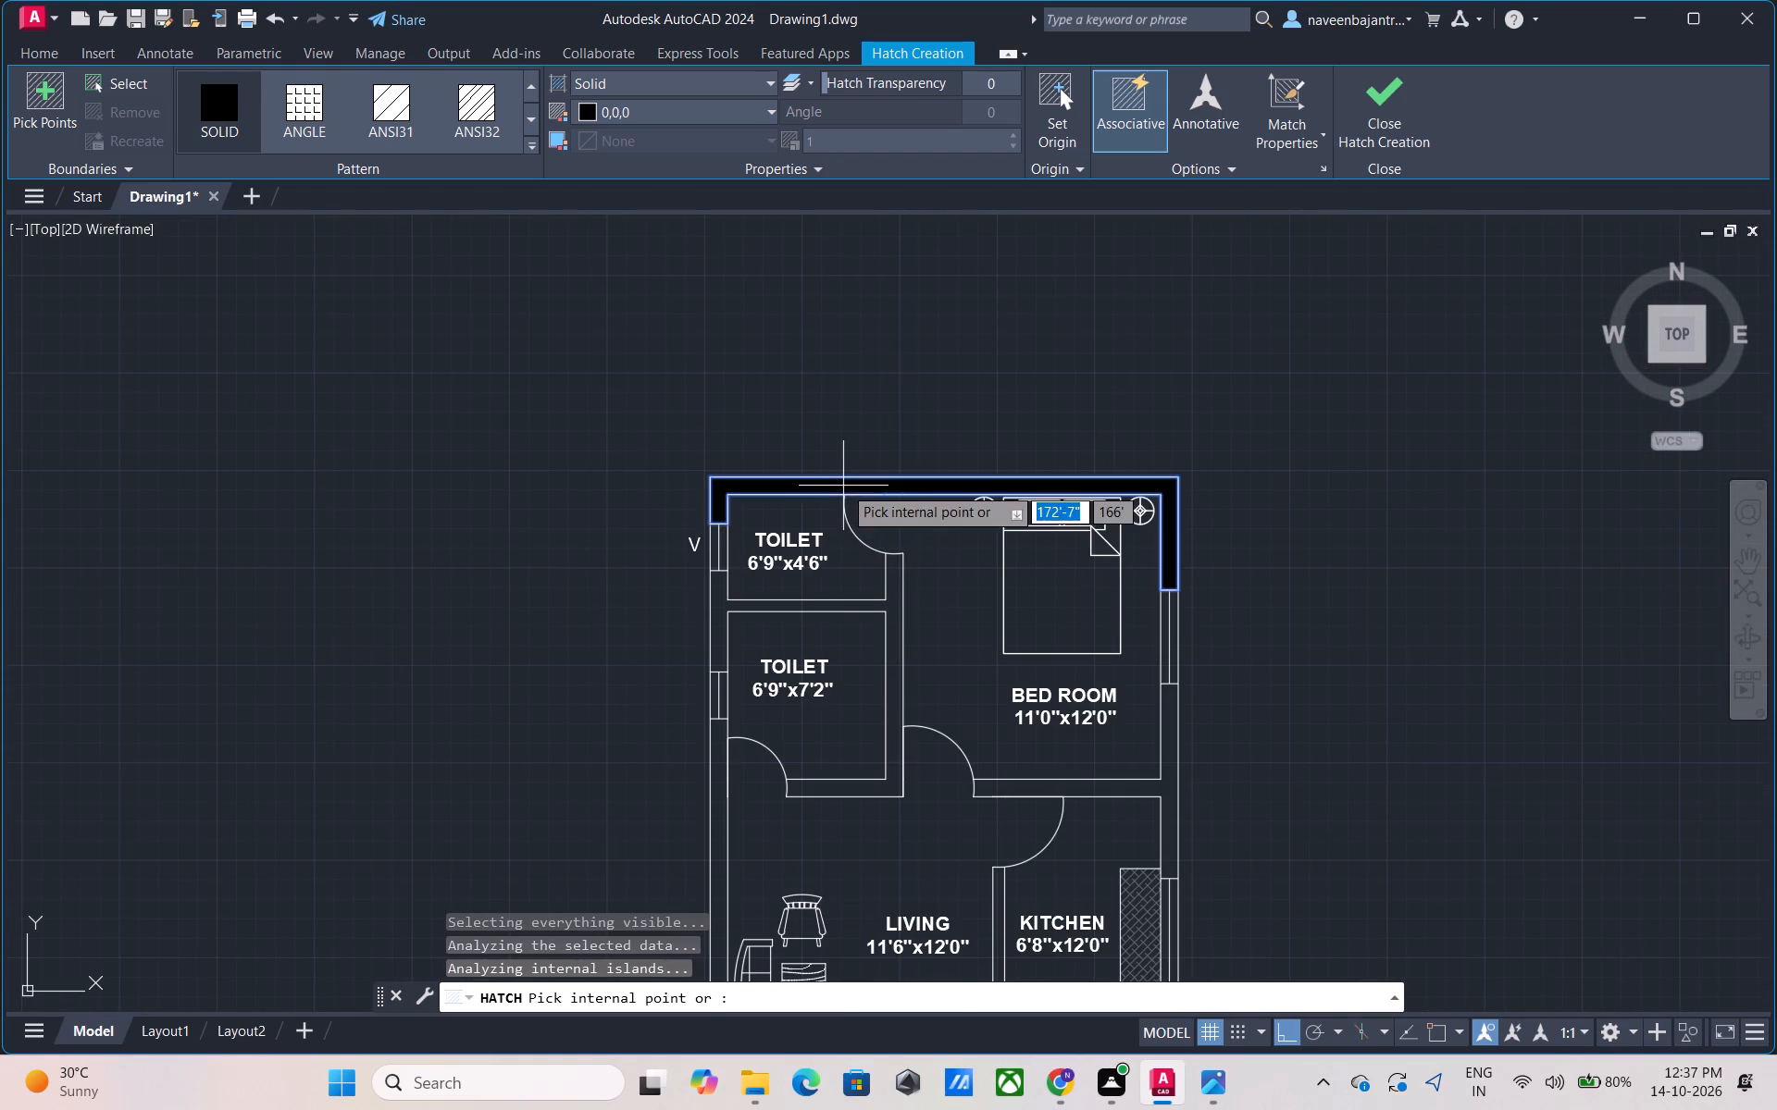
click(897, 605)
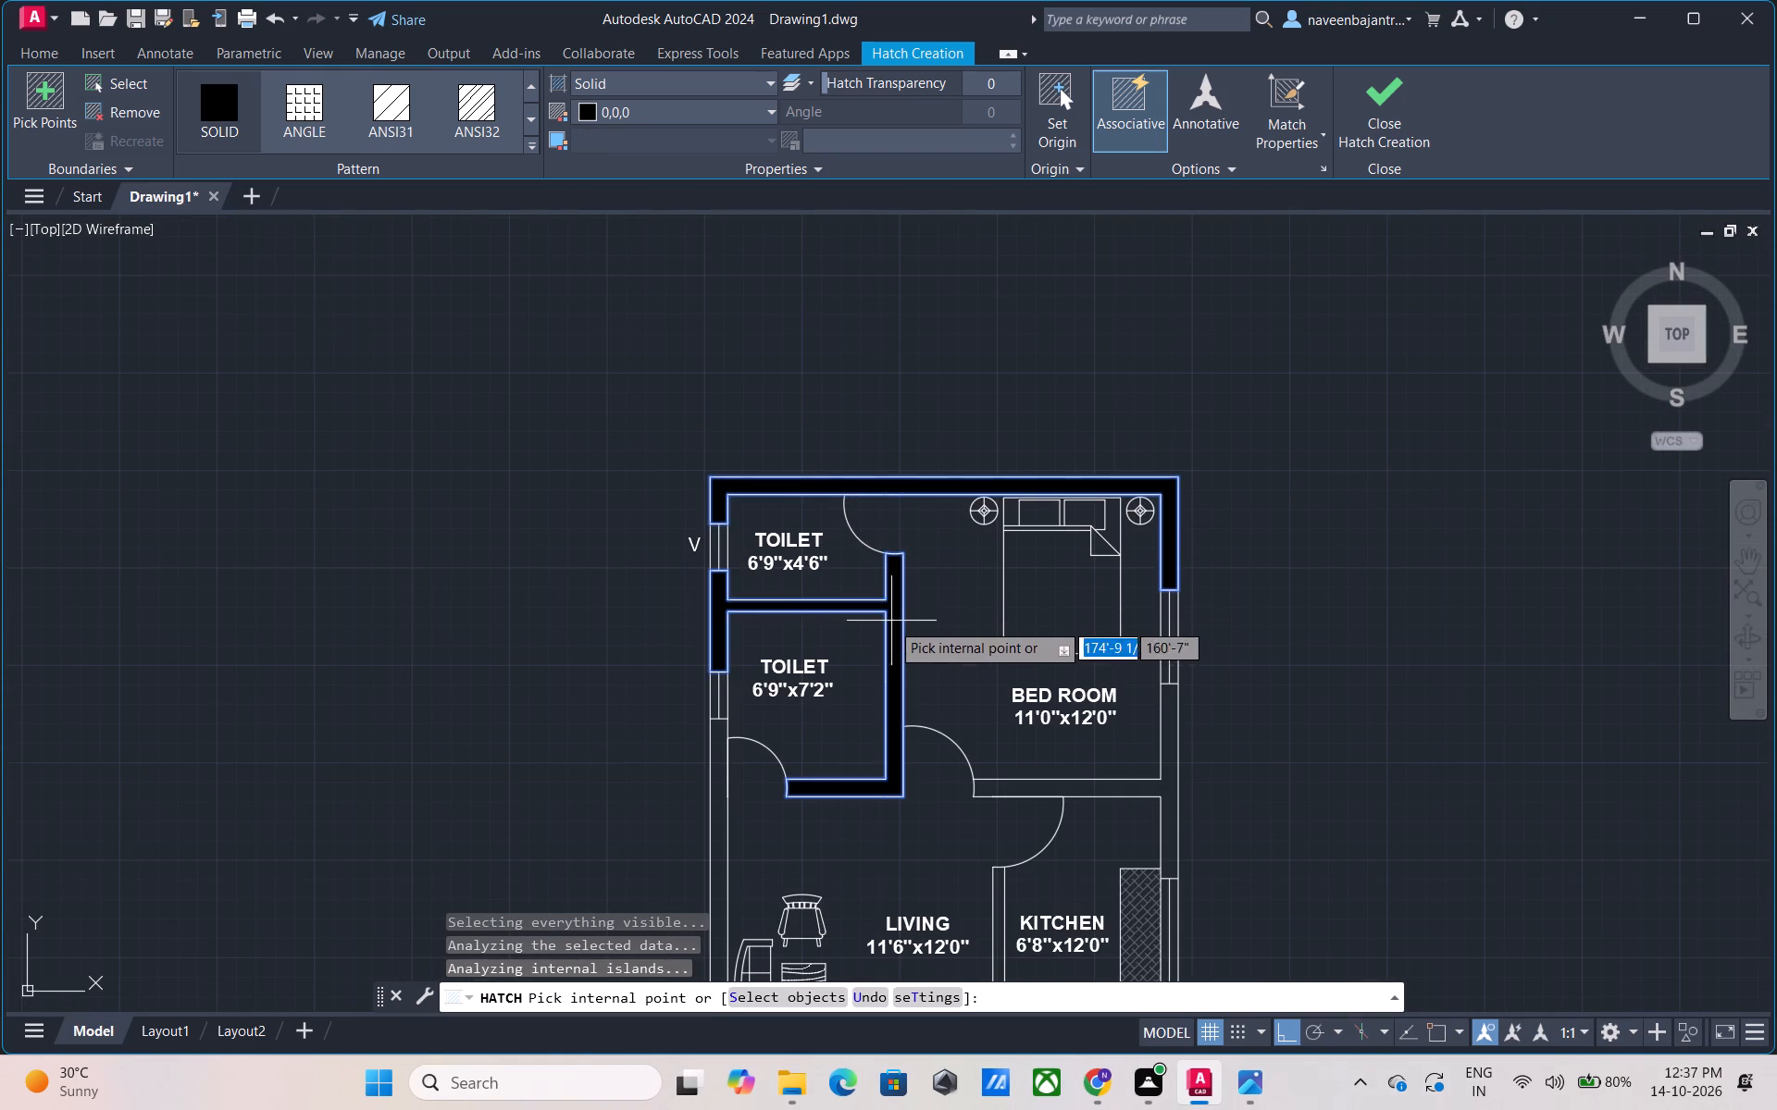
click(1169, 787)
Add the remaining walls around the living room, staircase, kitchen and porch to the solid black hatch, leaving the window openings unfilled.
scroll(1169, 787, down, 2)
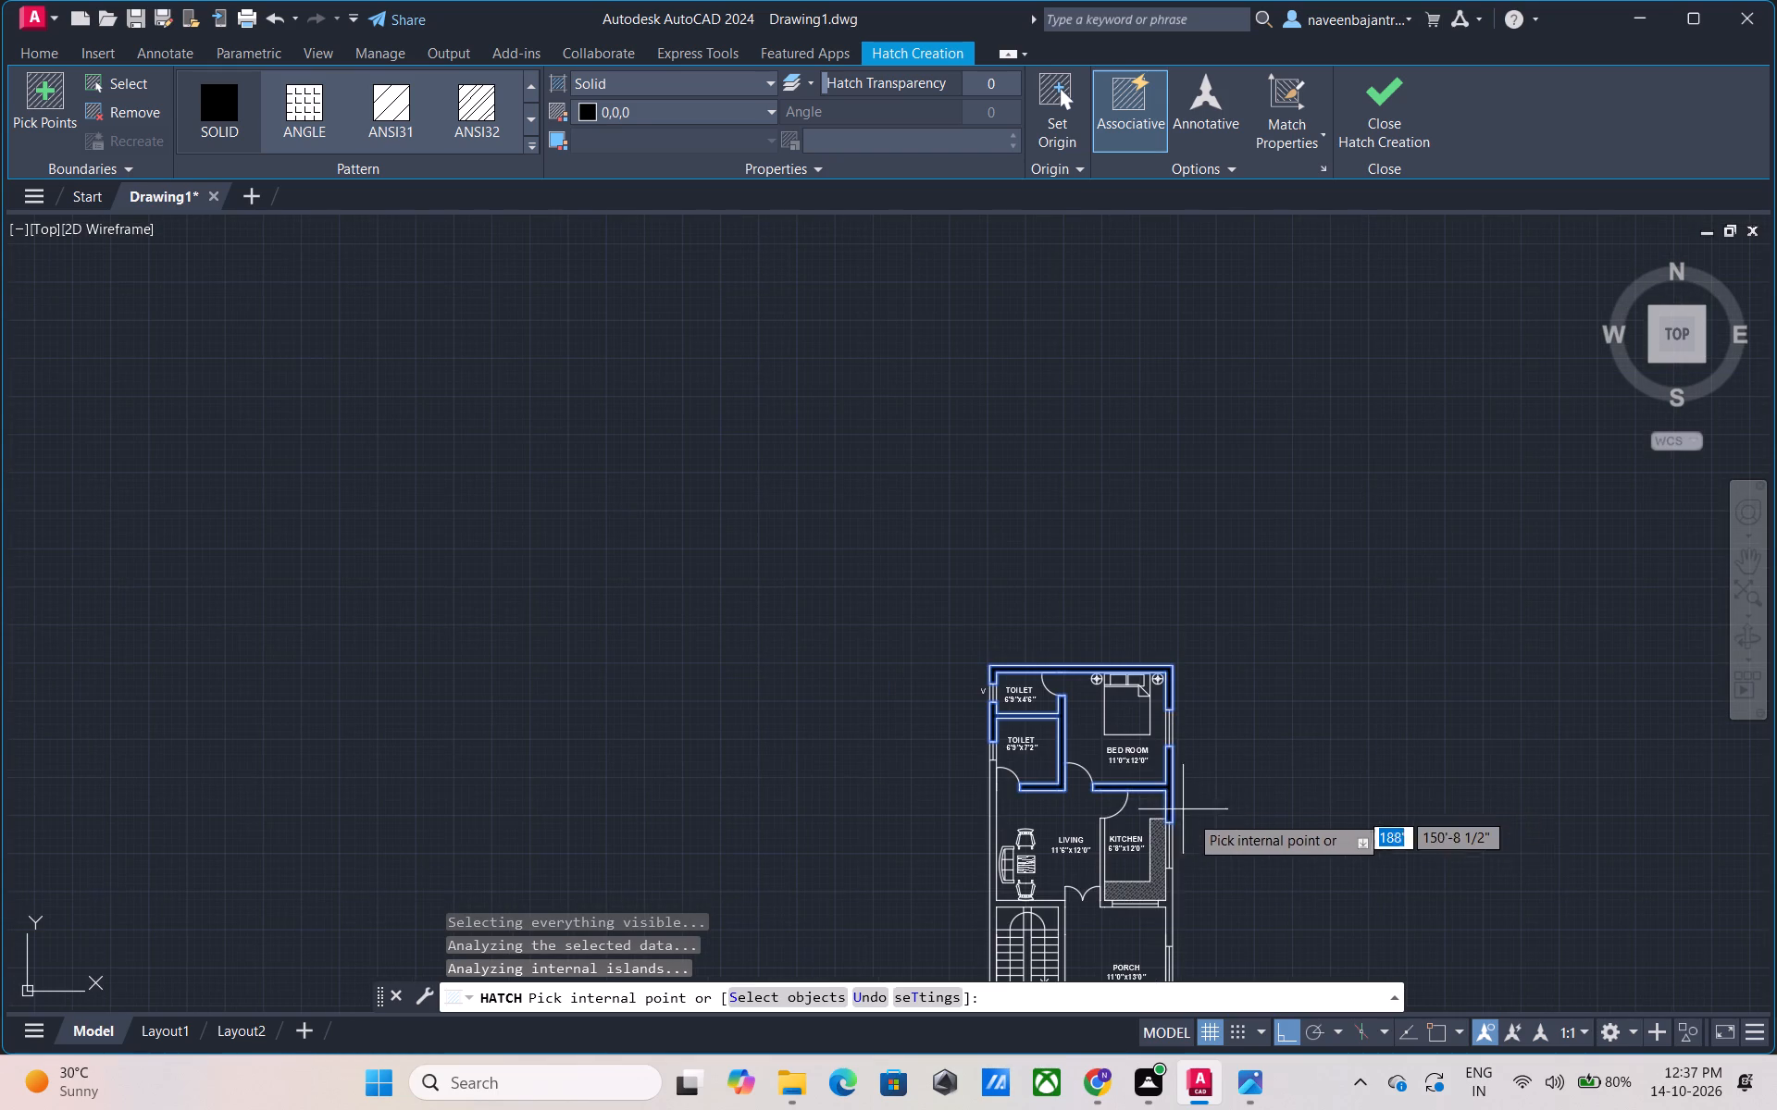
middle_drag(1203, 826, 1199, 596)
scroll(970, 605, up, 1)
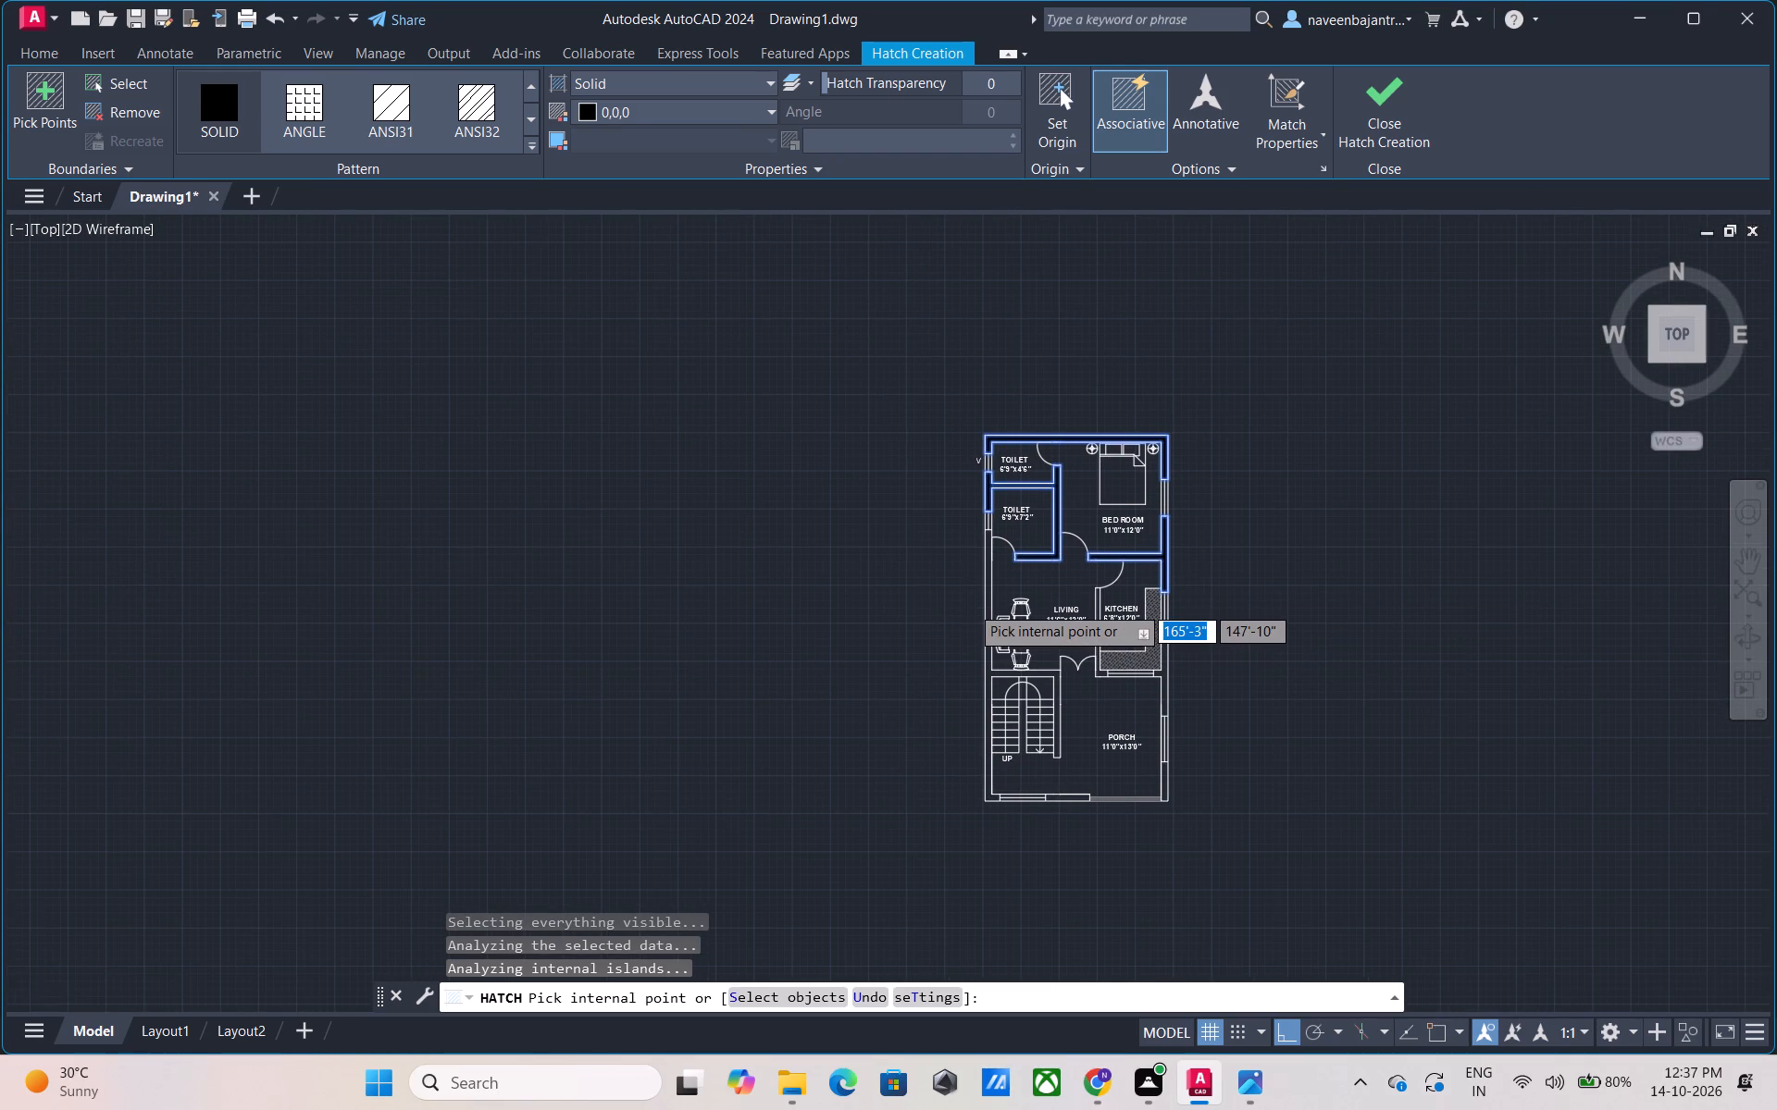
scroll(970, 605, up, 1)
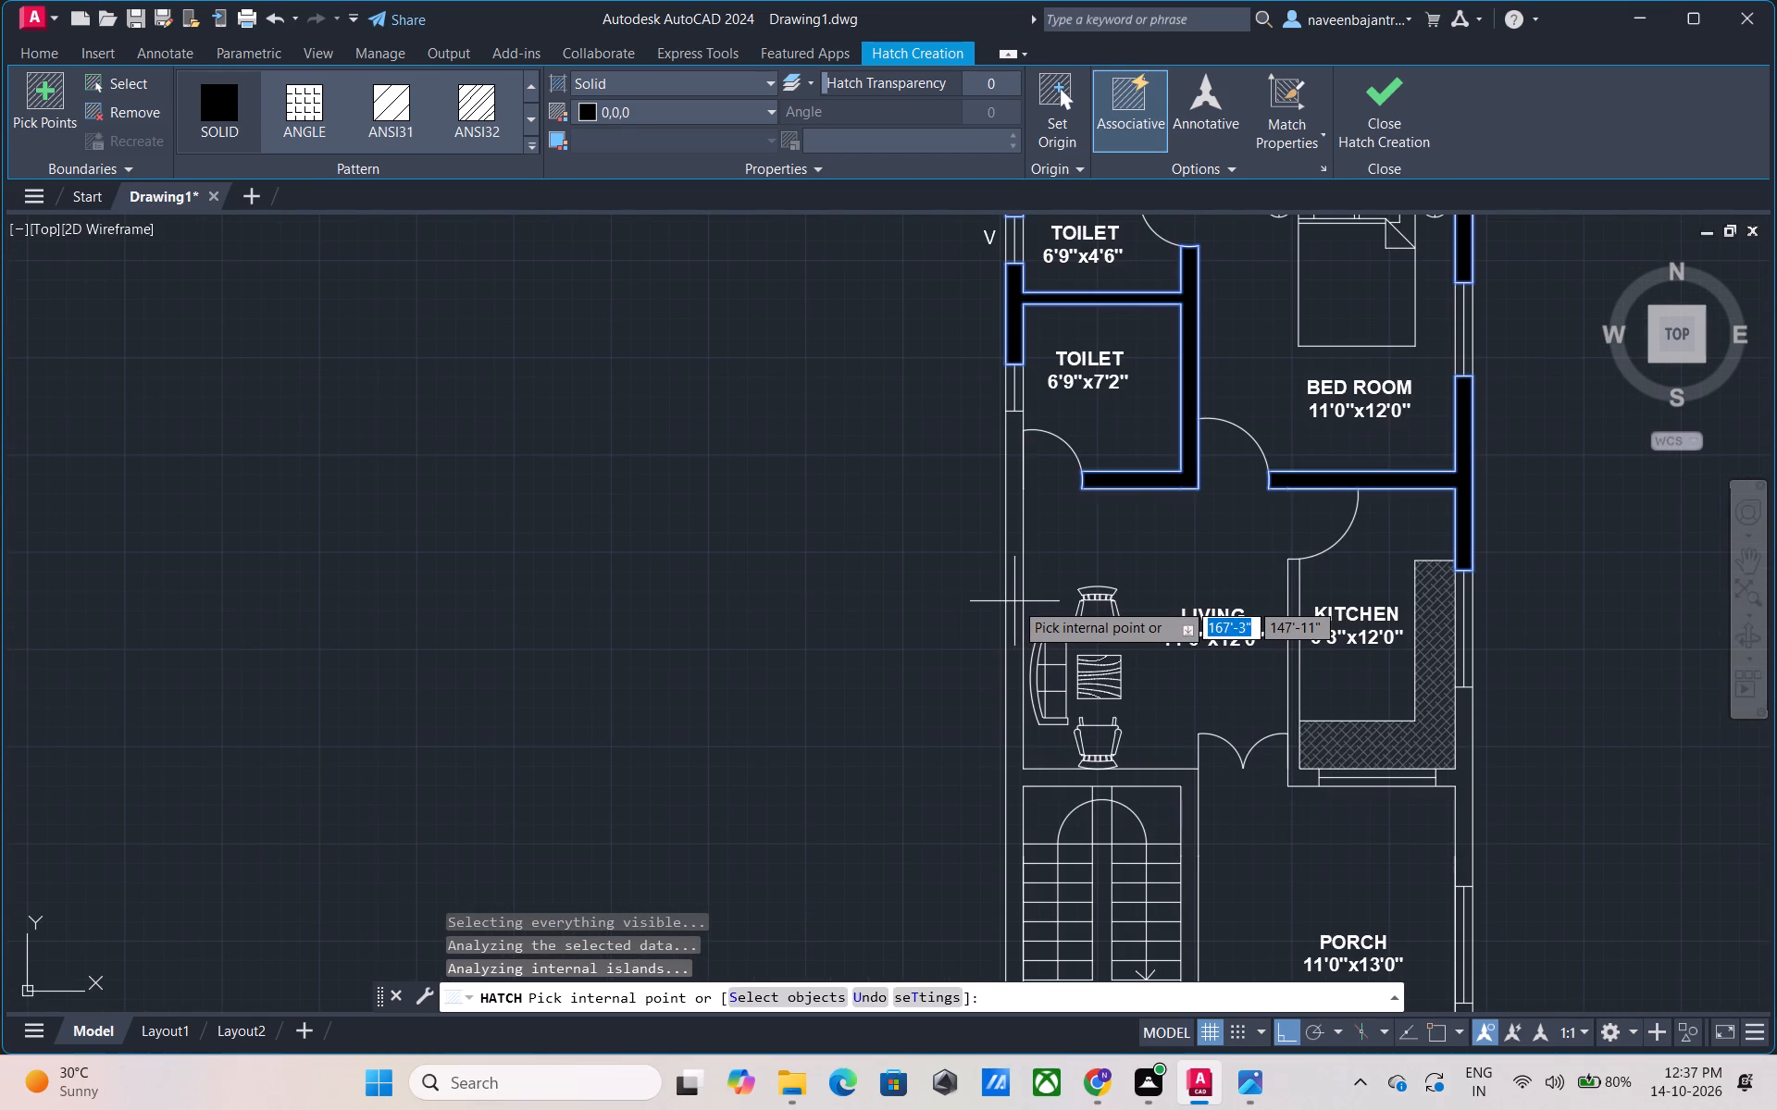
click(1014, 601)
scroll(1058, 684, down, 2)
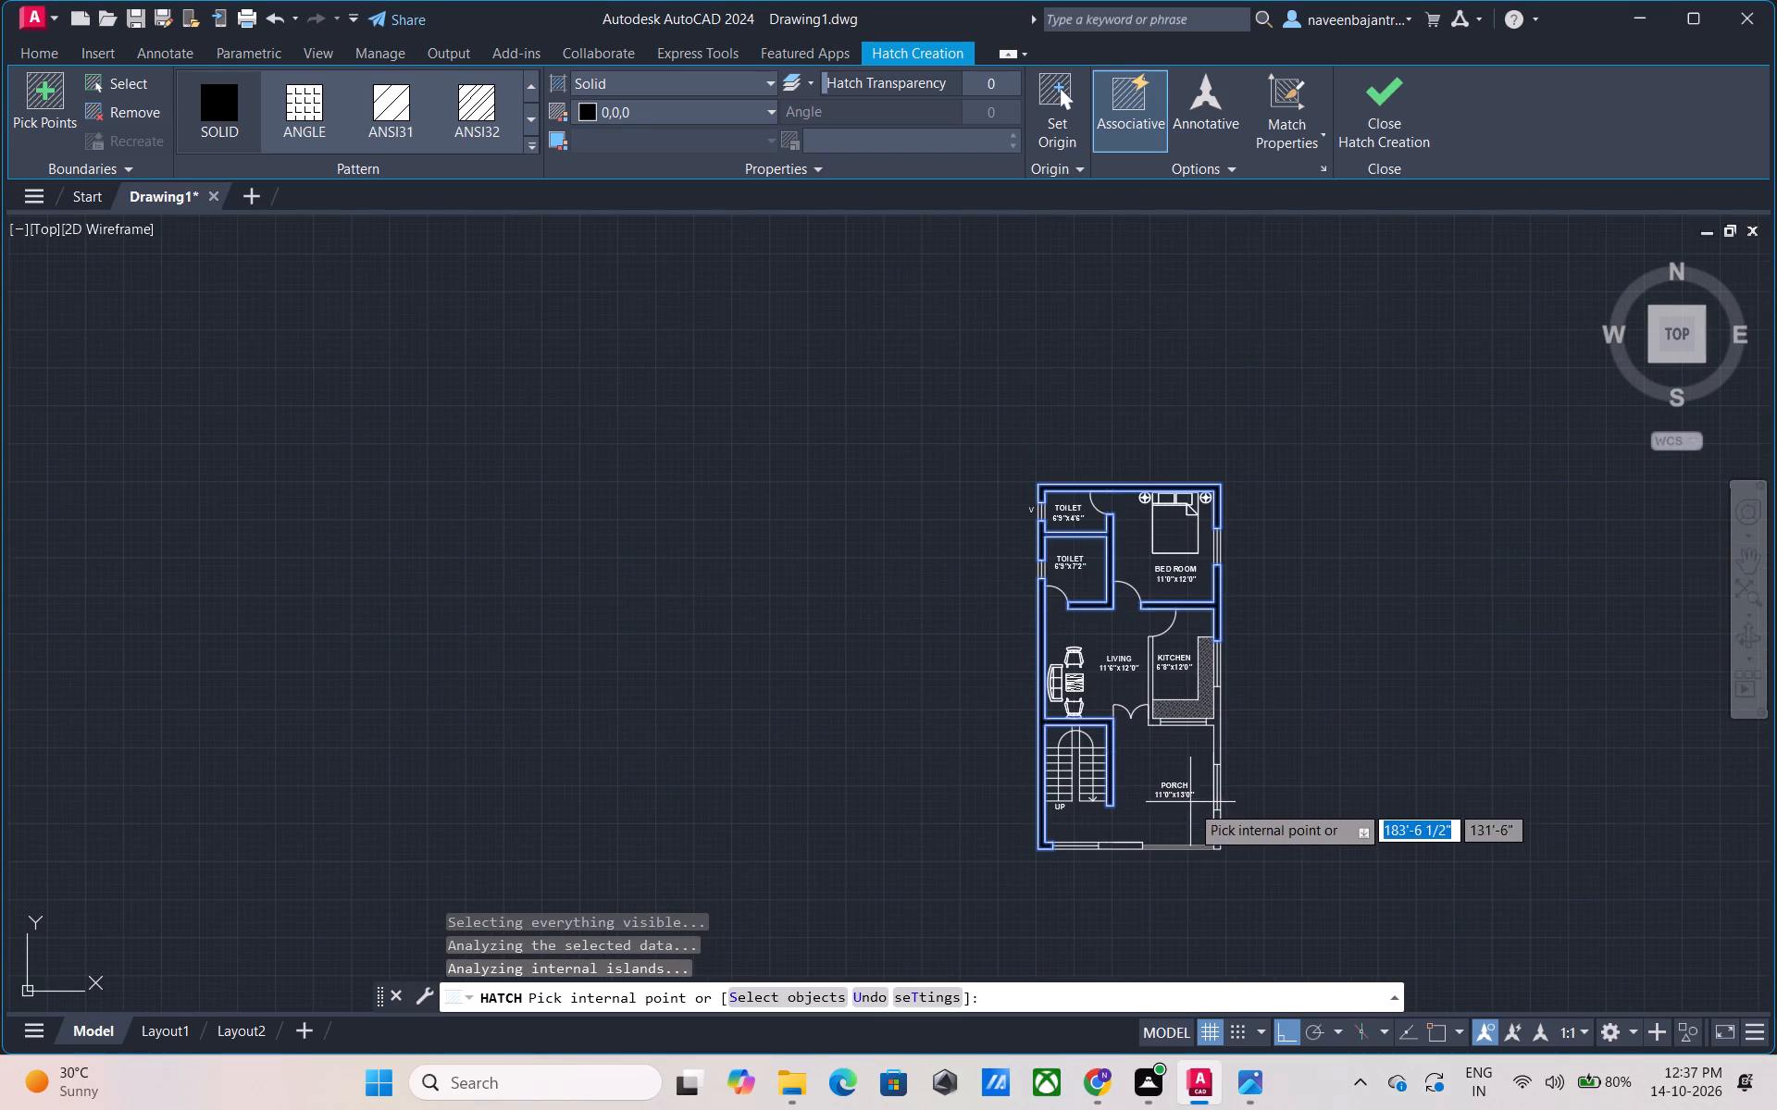
scroll(1189, 831, up, 2)
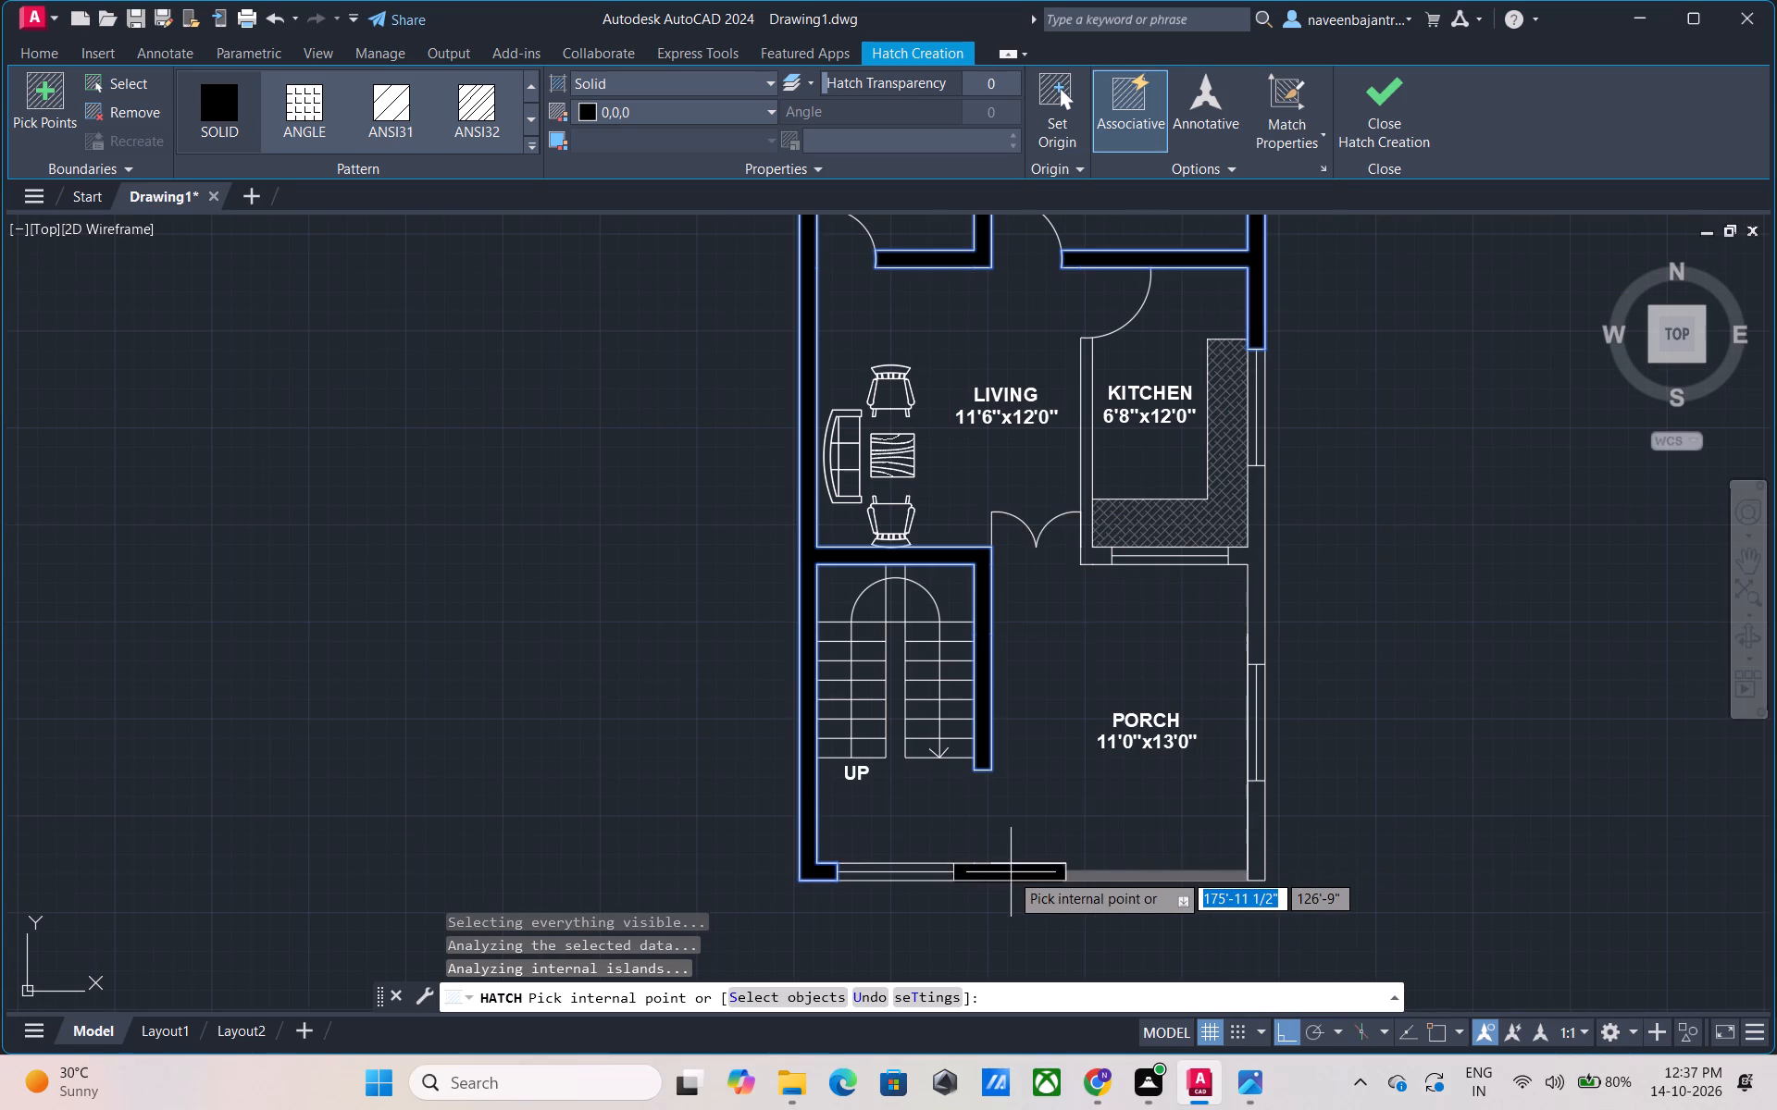
click(1010, 872)
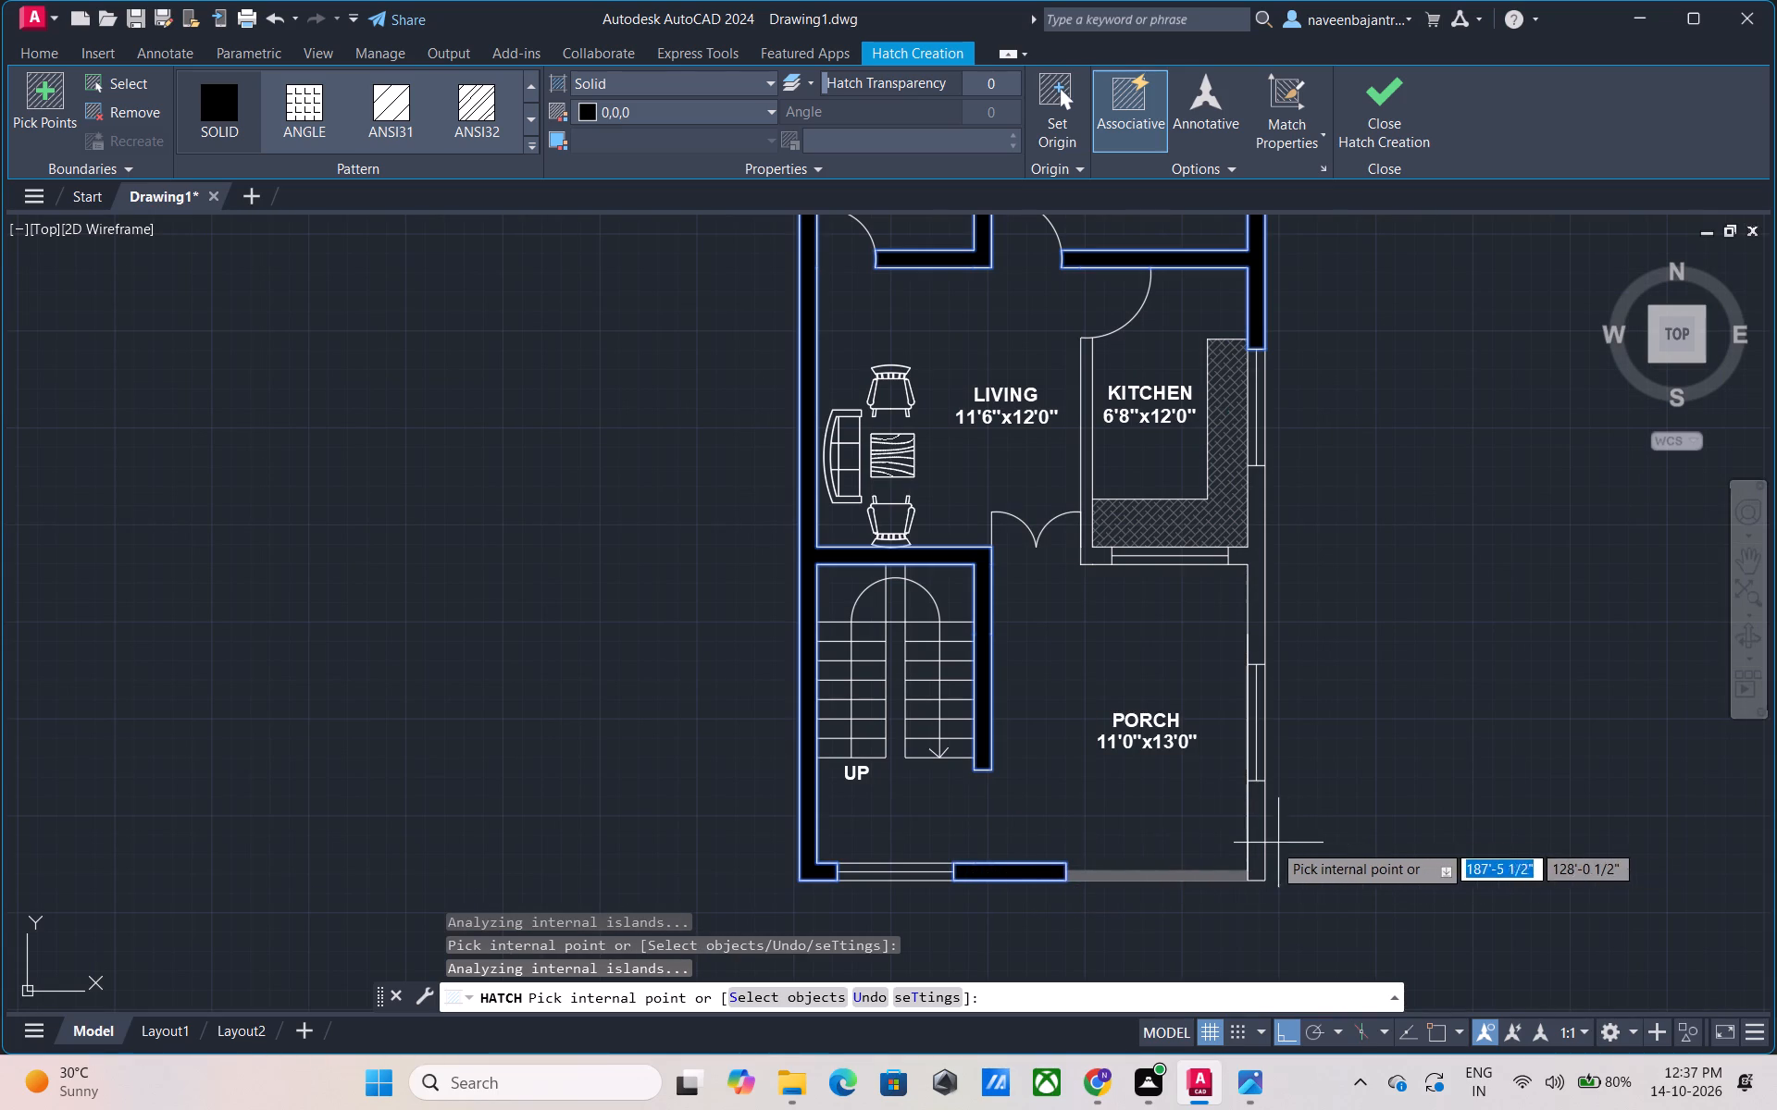
click(1261, 844)
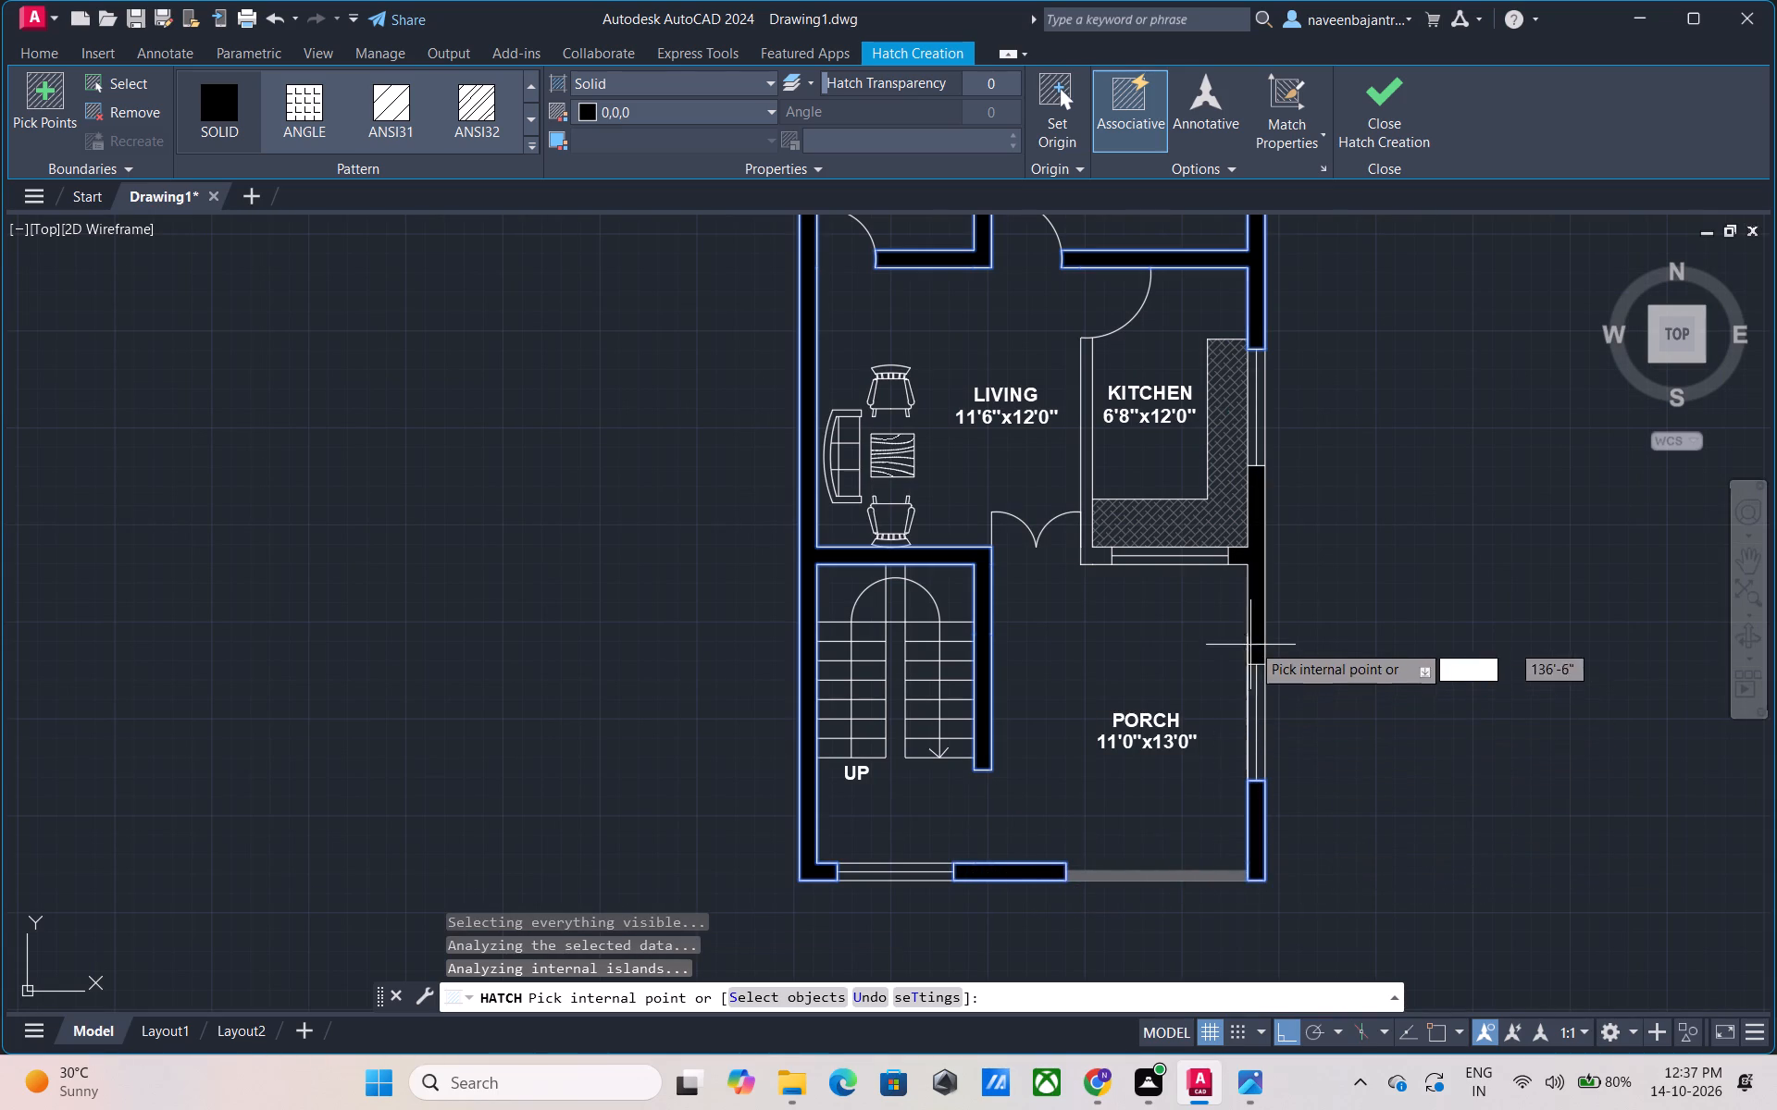
click(1255, 625)
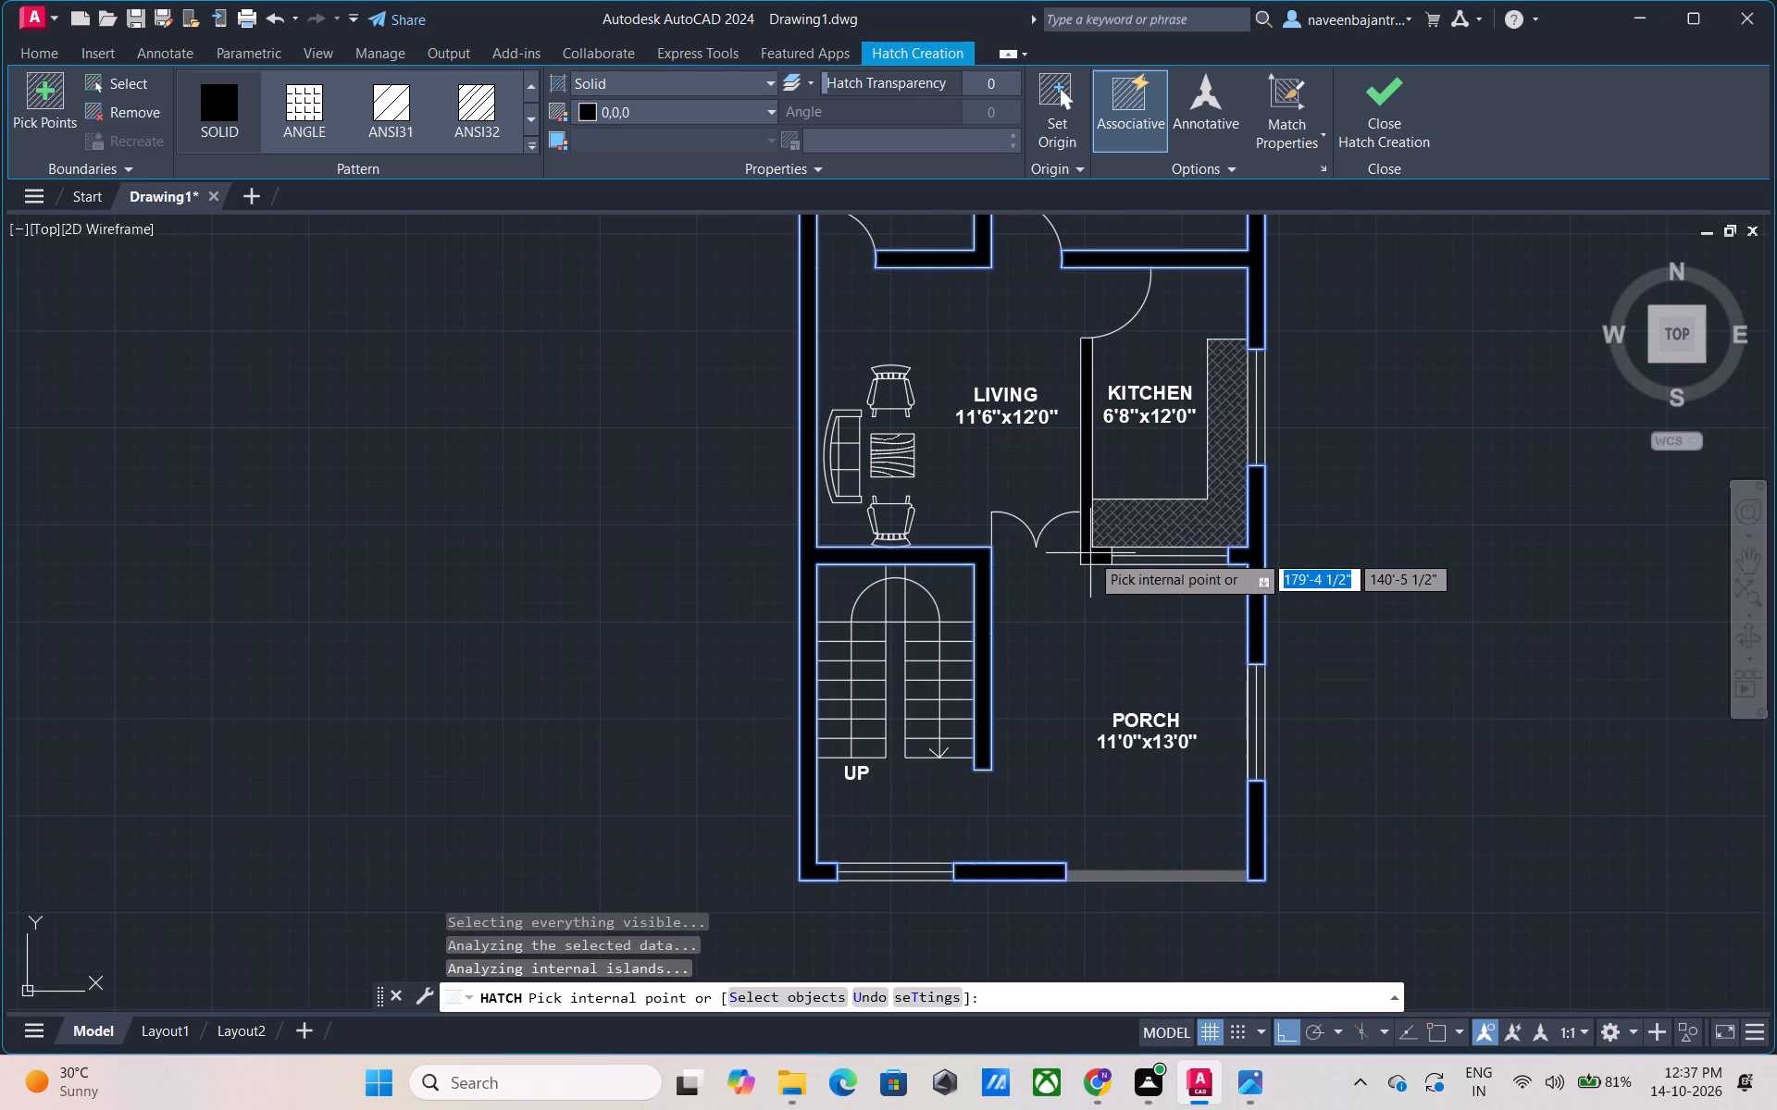
click(1090, 553)
scroll(1090, 553, down, 2)
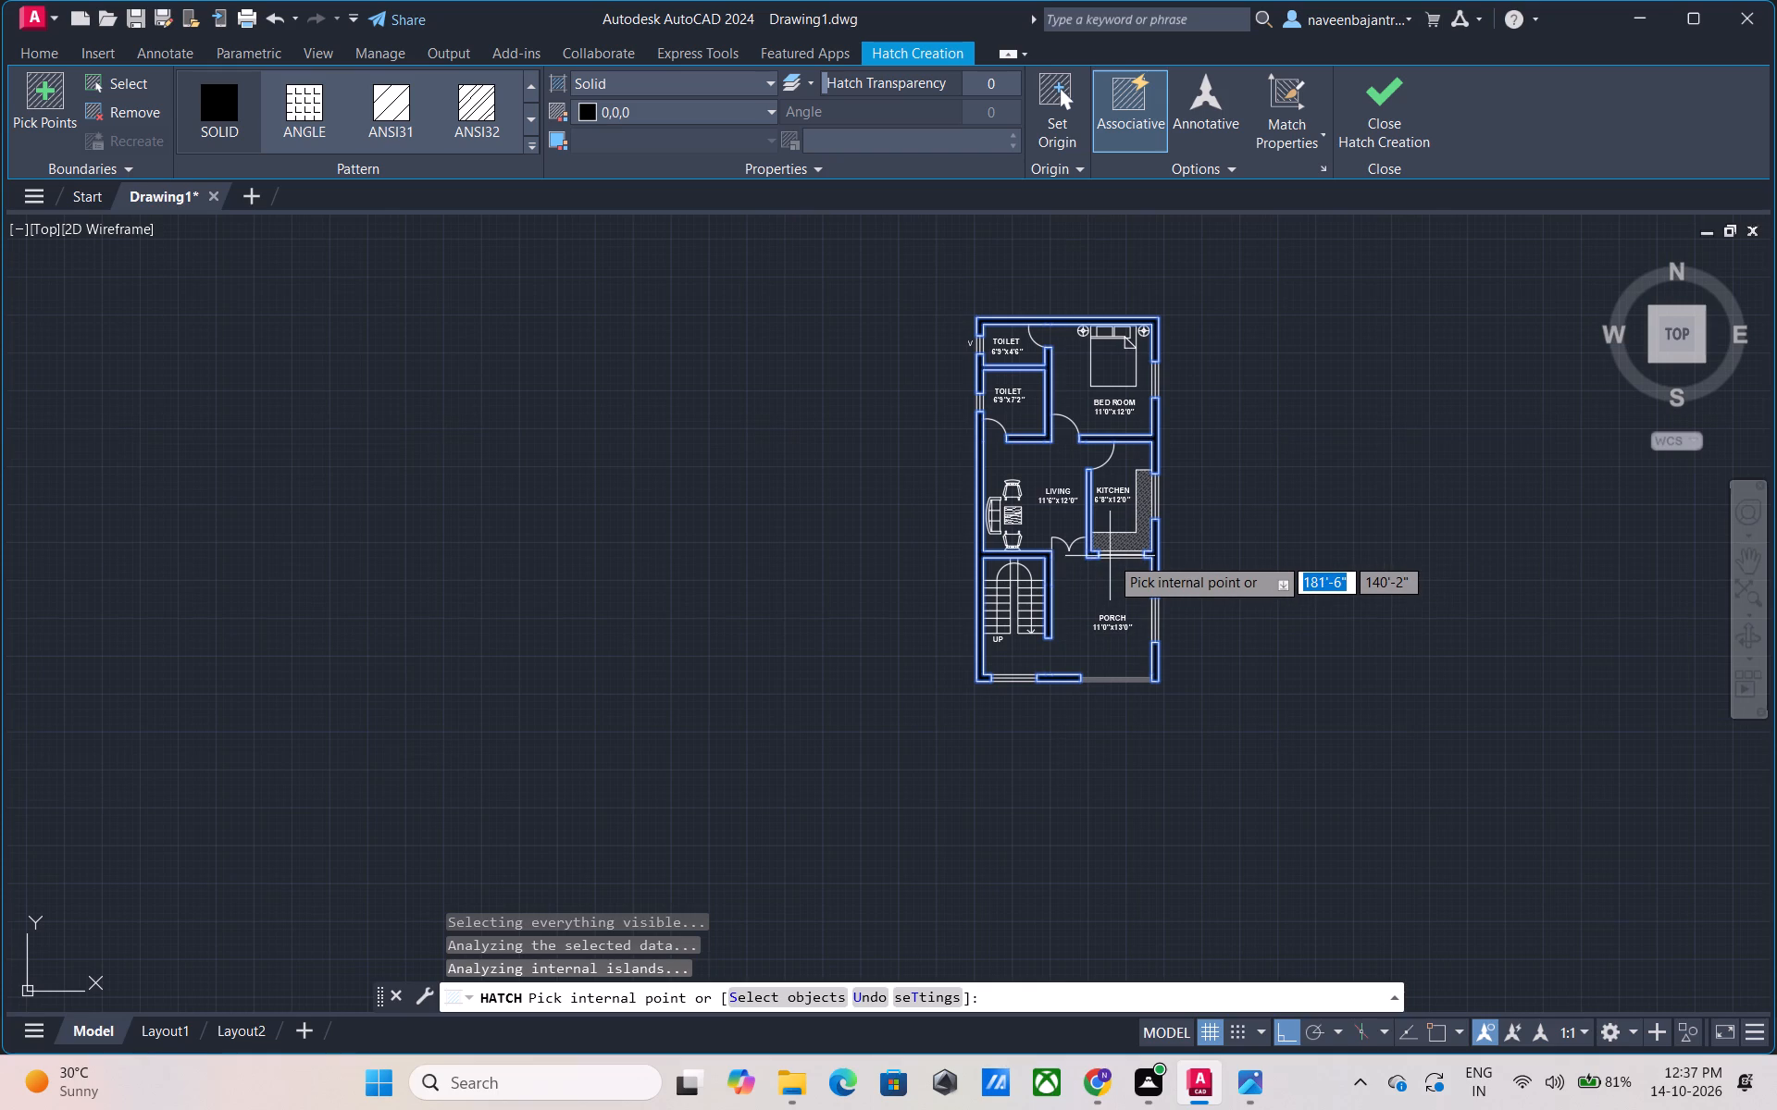
key(Escape)
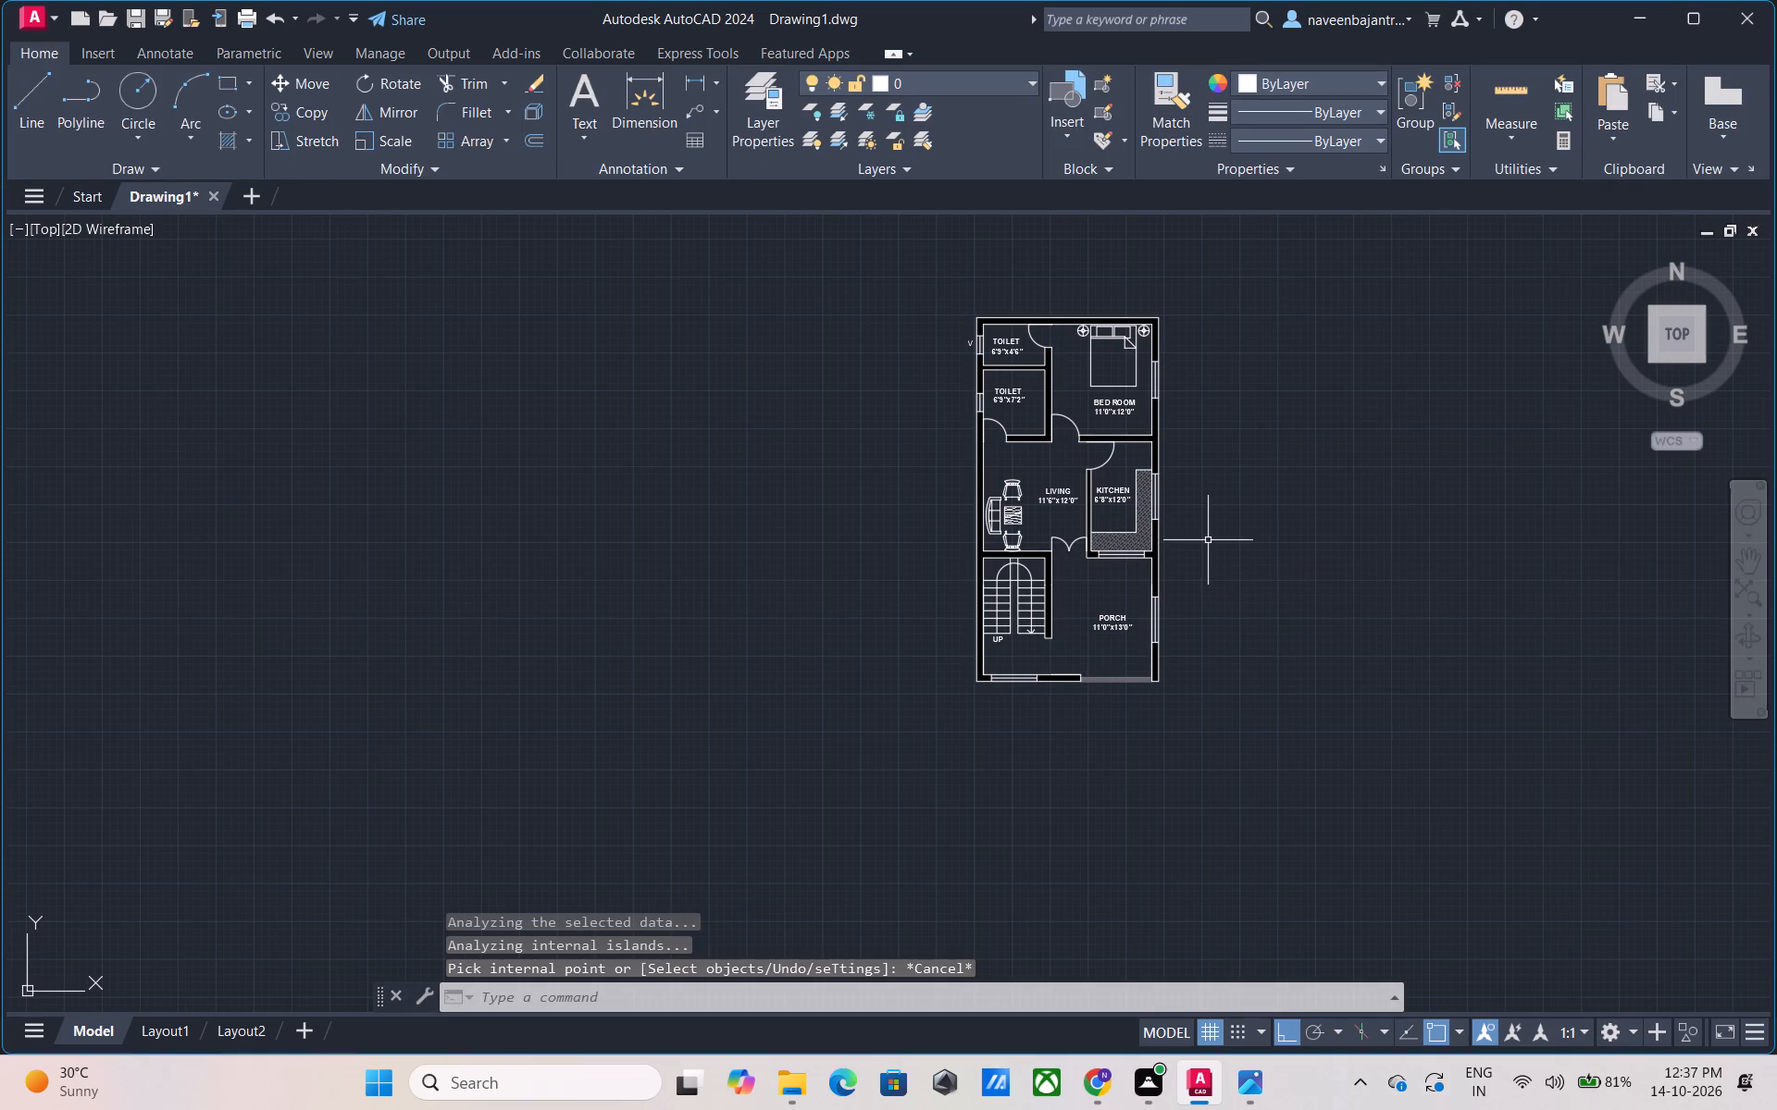
Copy the "V" label about 6'-5" straight down, placing it outside the lower toilet's window.
middle_drag(1208, 540, 1180, 620)
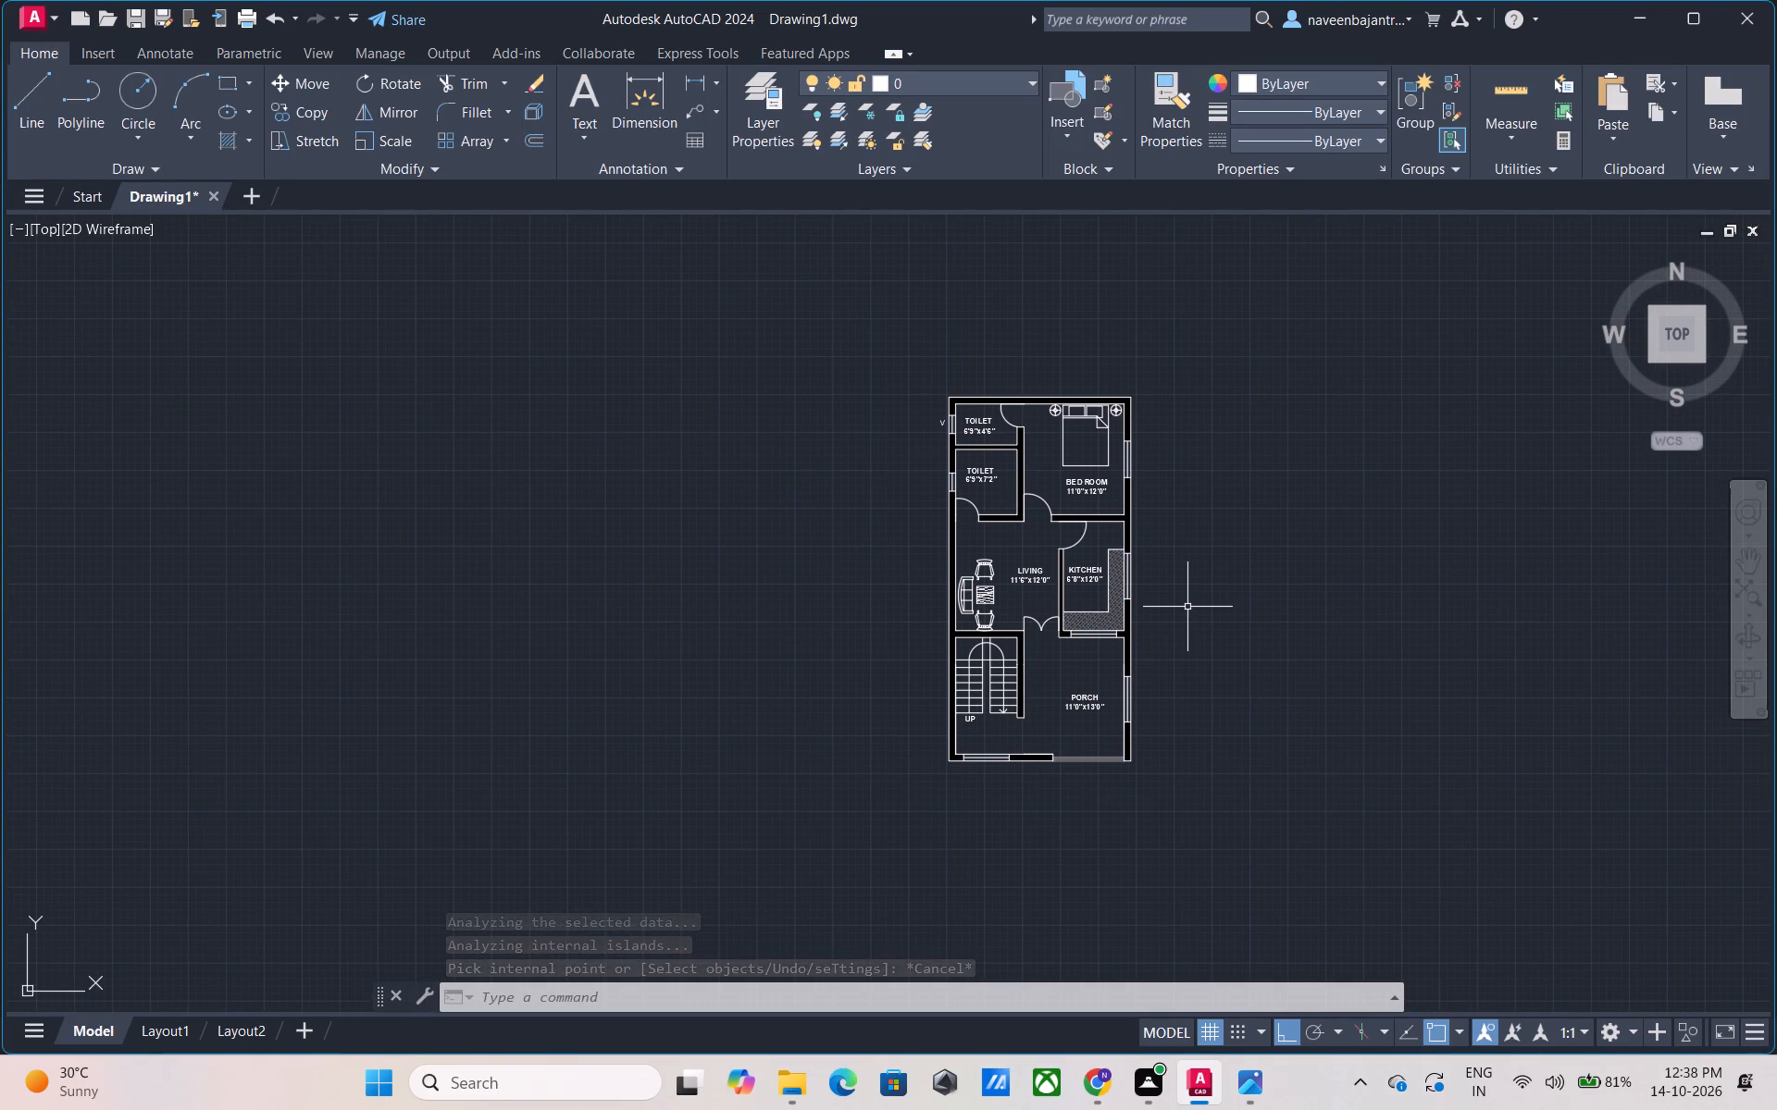
scroll(1195, 595, up, 1)
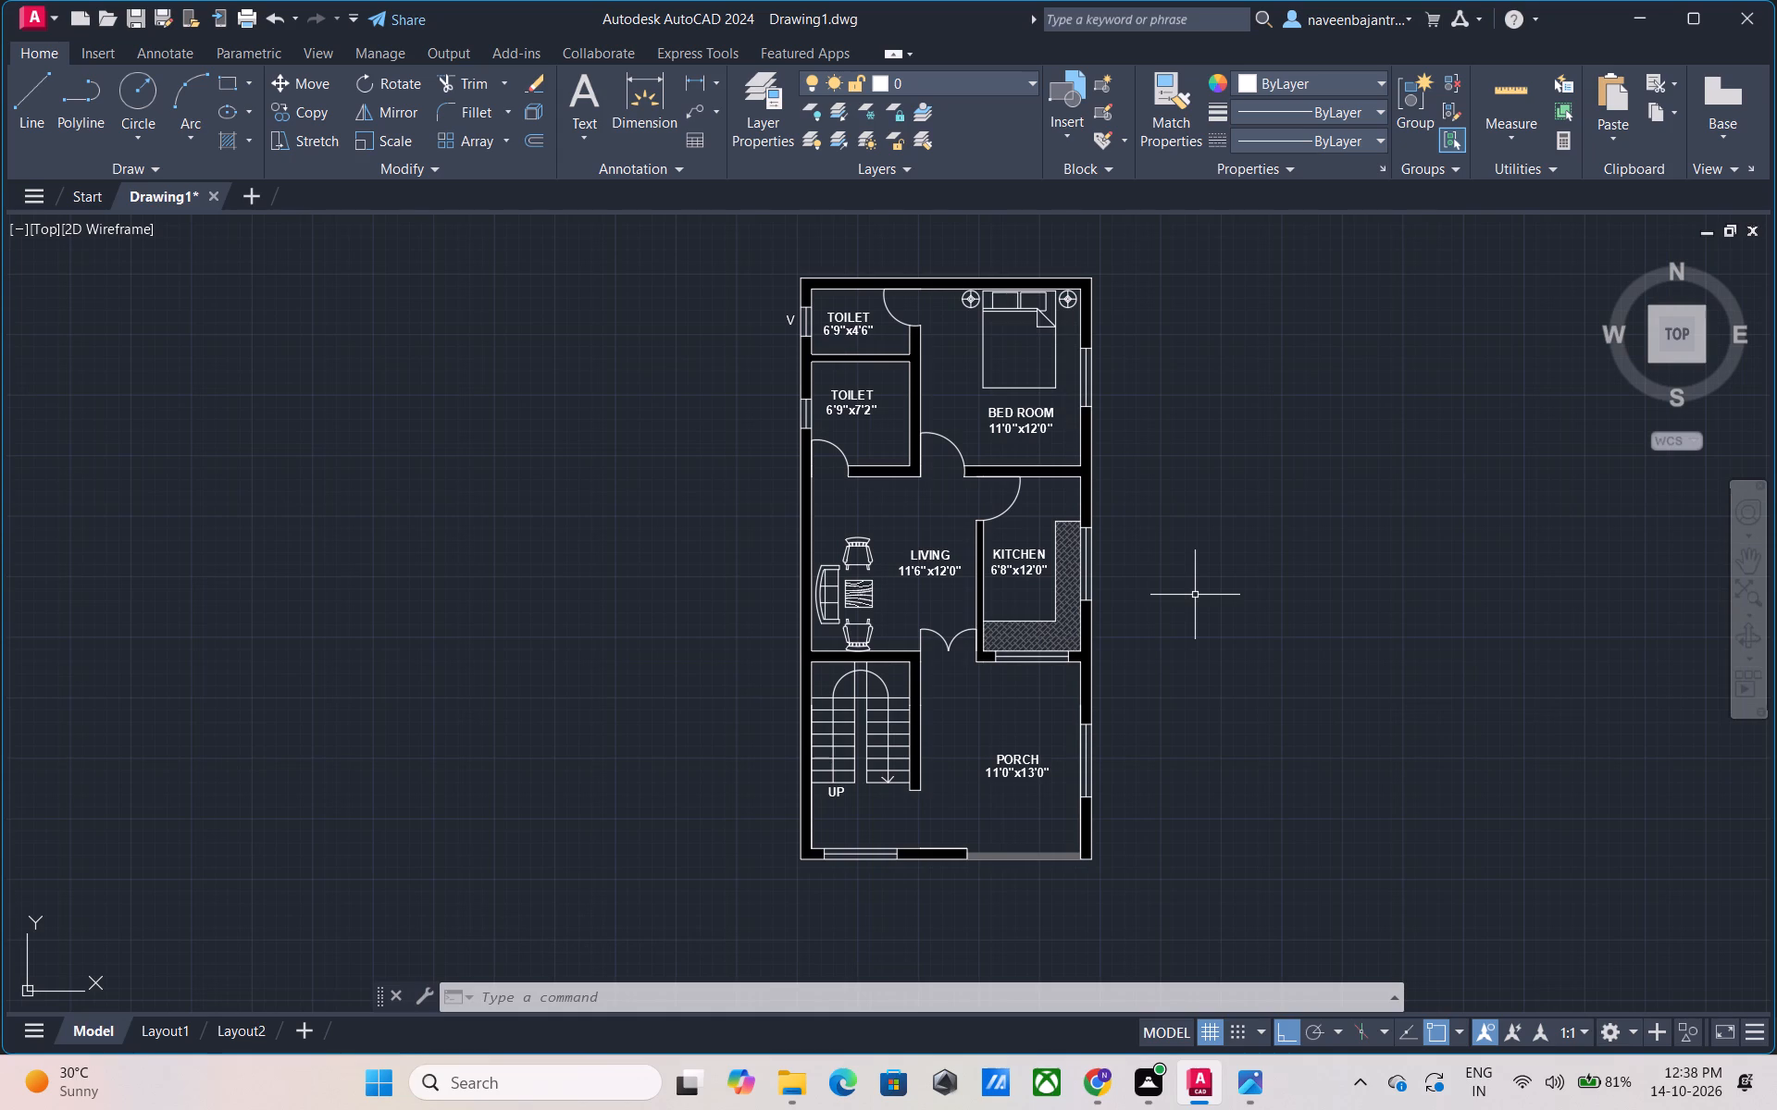
middle_drag(1195, 595, 1212, 697)
scroll(1212, 697, up, 1)
middle_drag(739, 421, 983, 663)
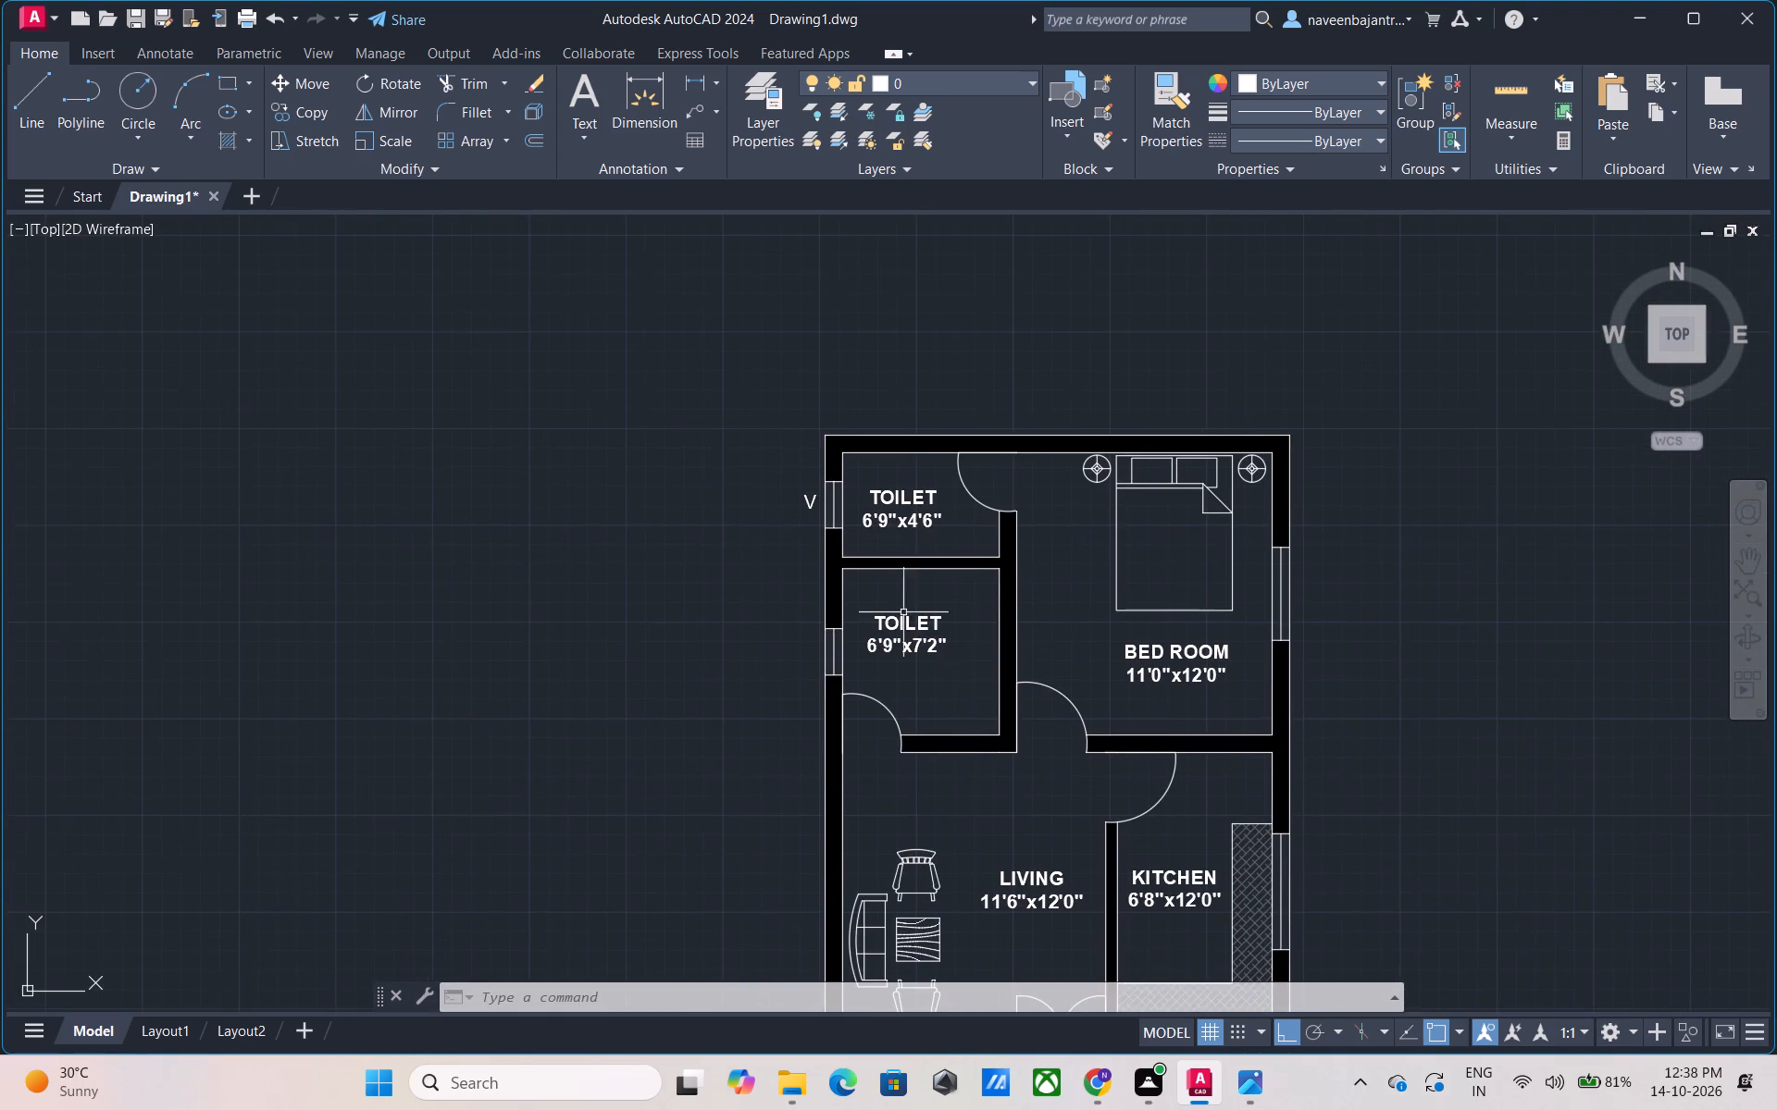
scroll(789, 526, up, 3)
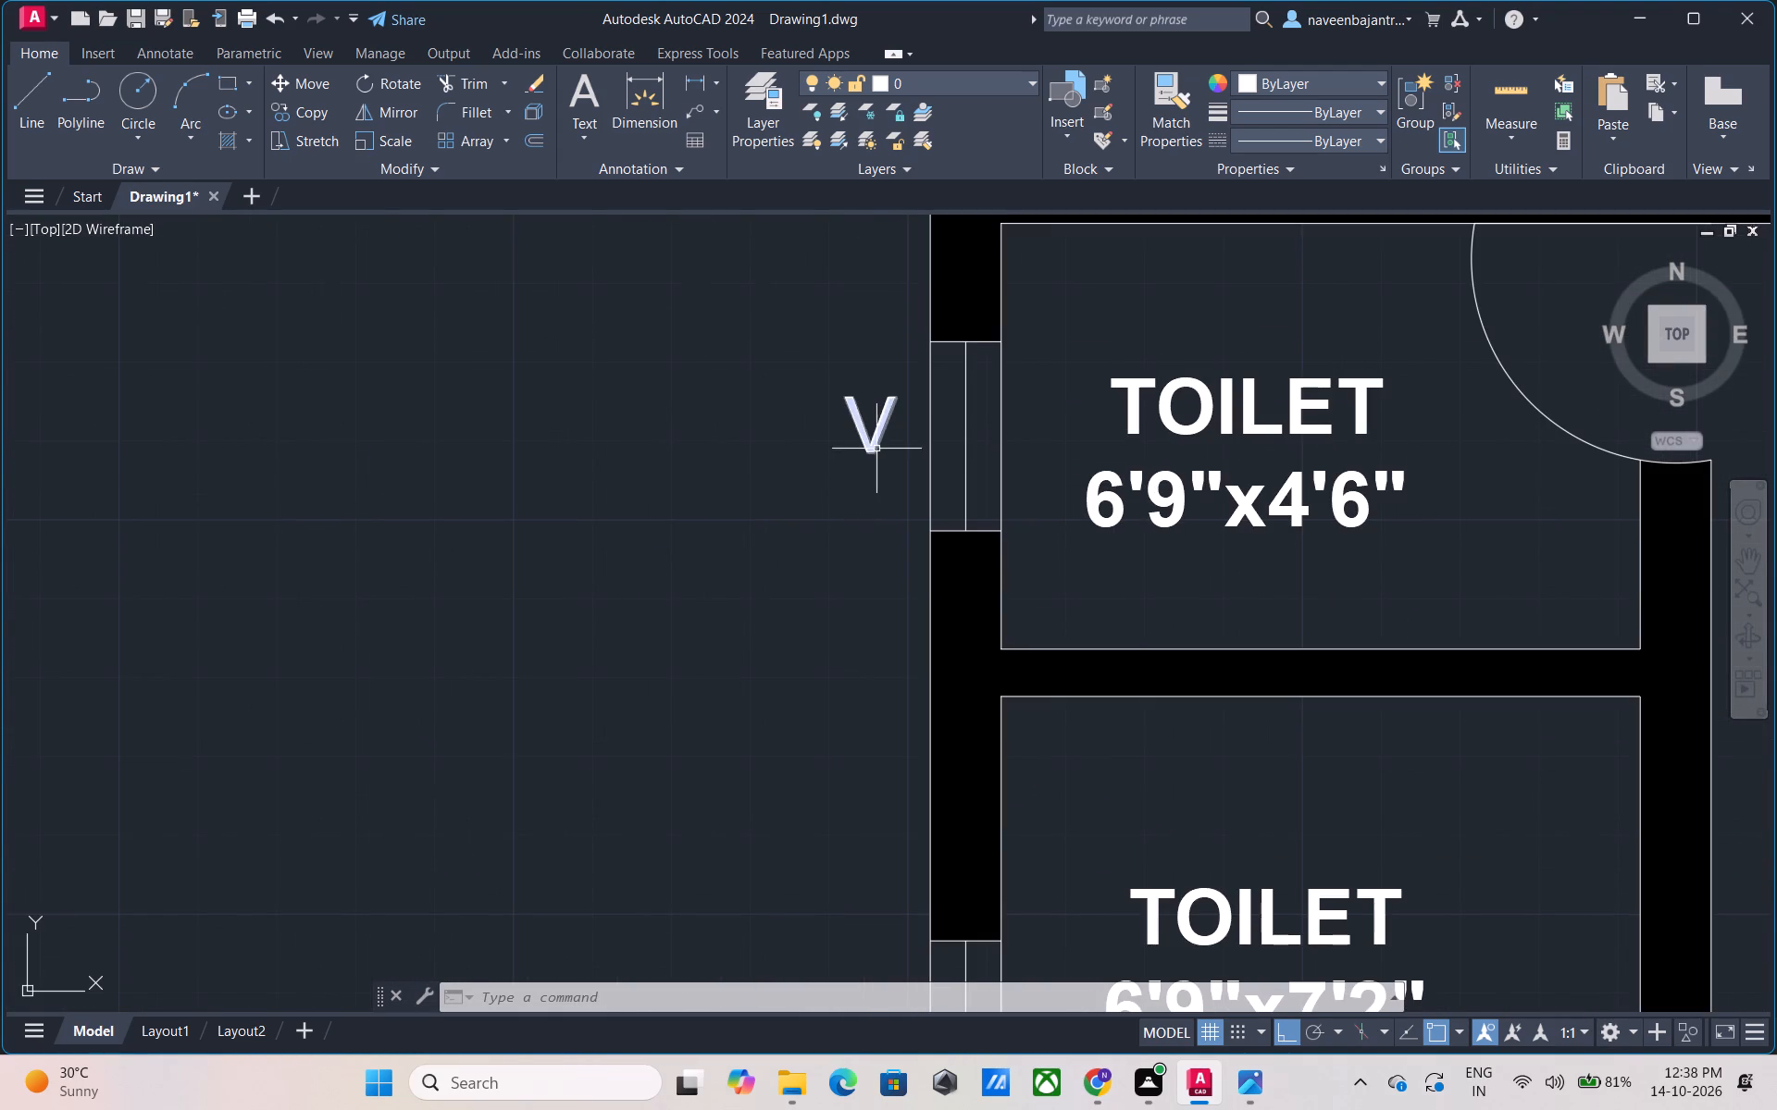
click(875, 449)
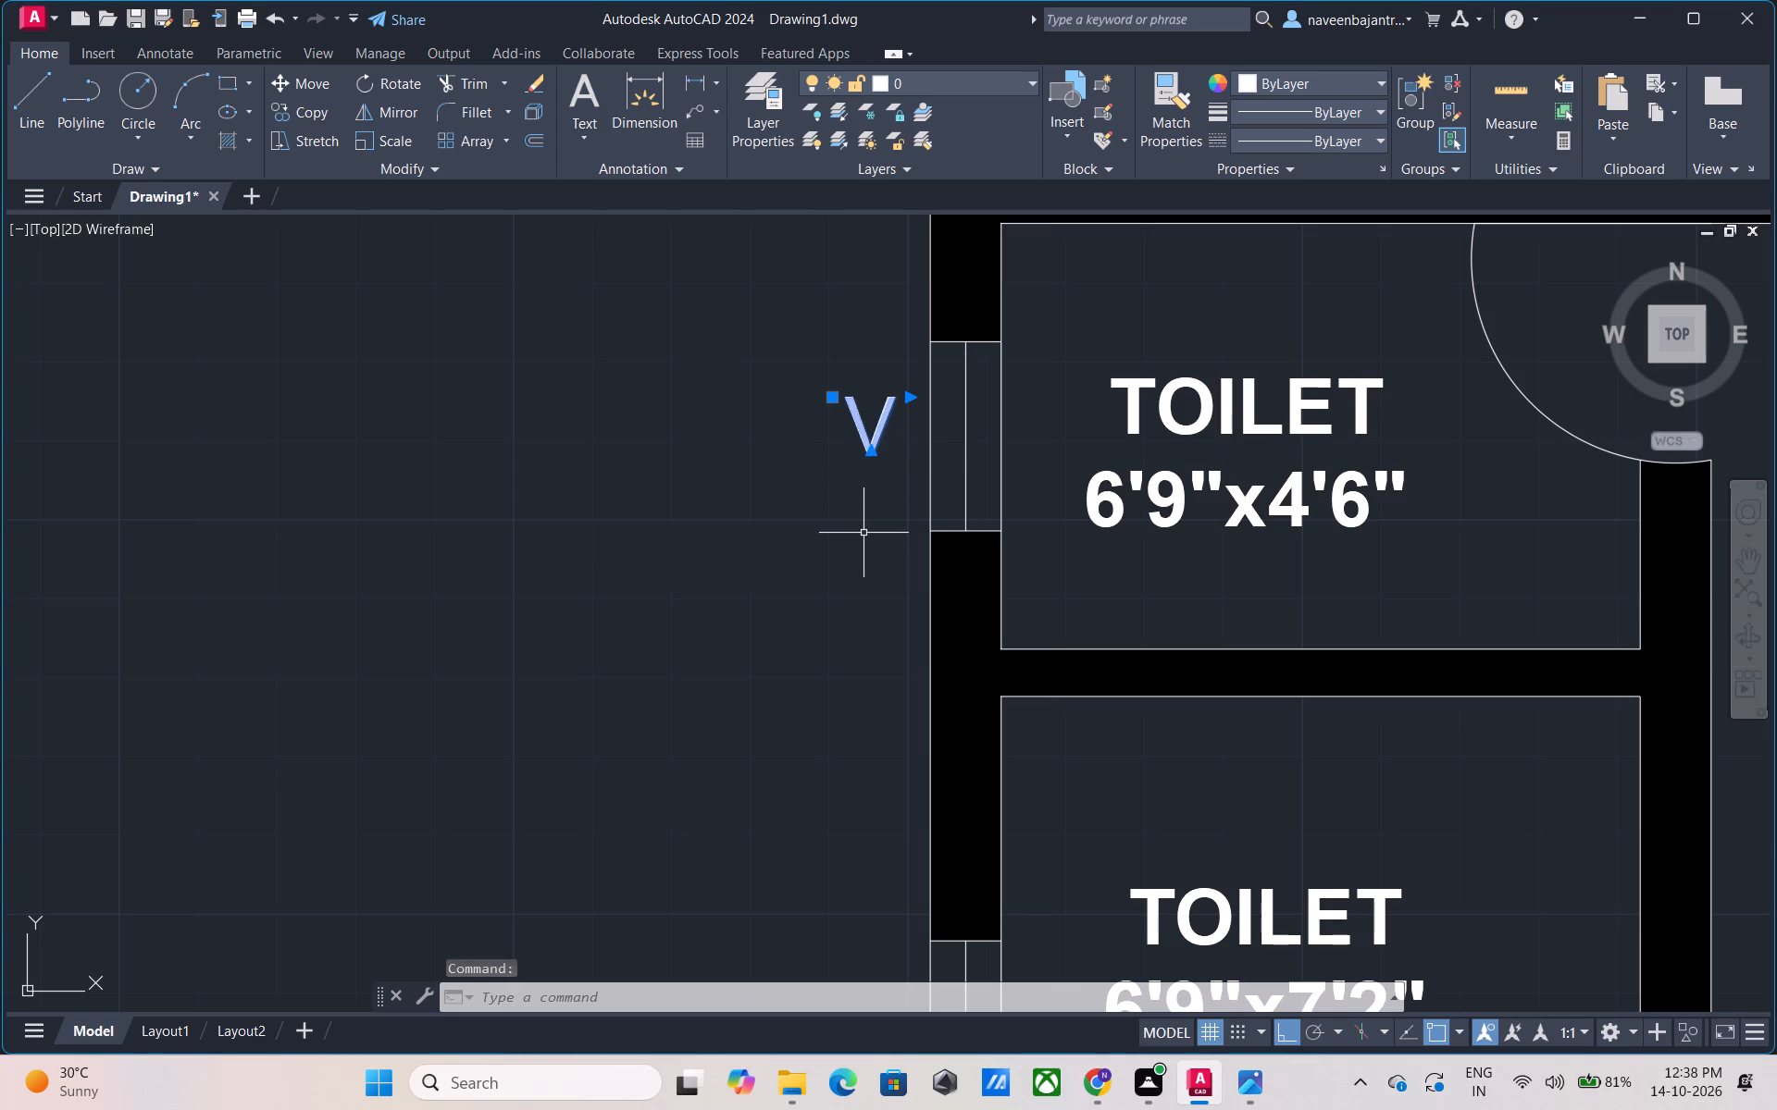
text(CO)
key(space)
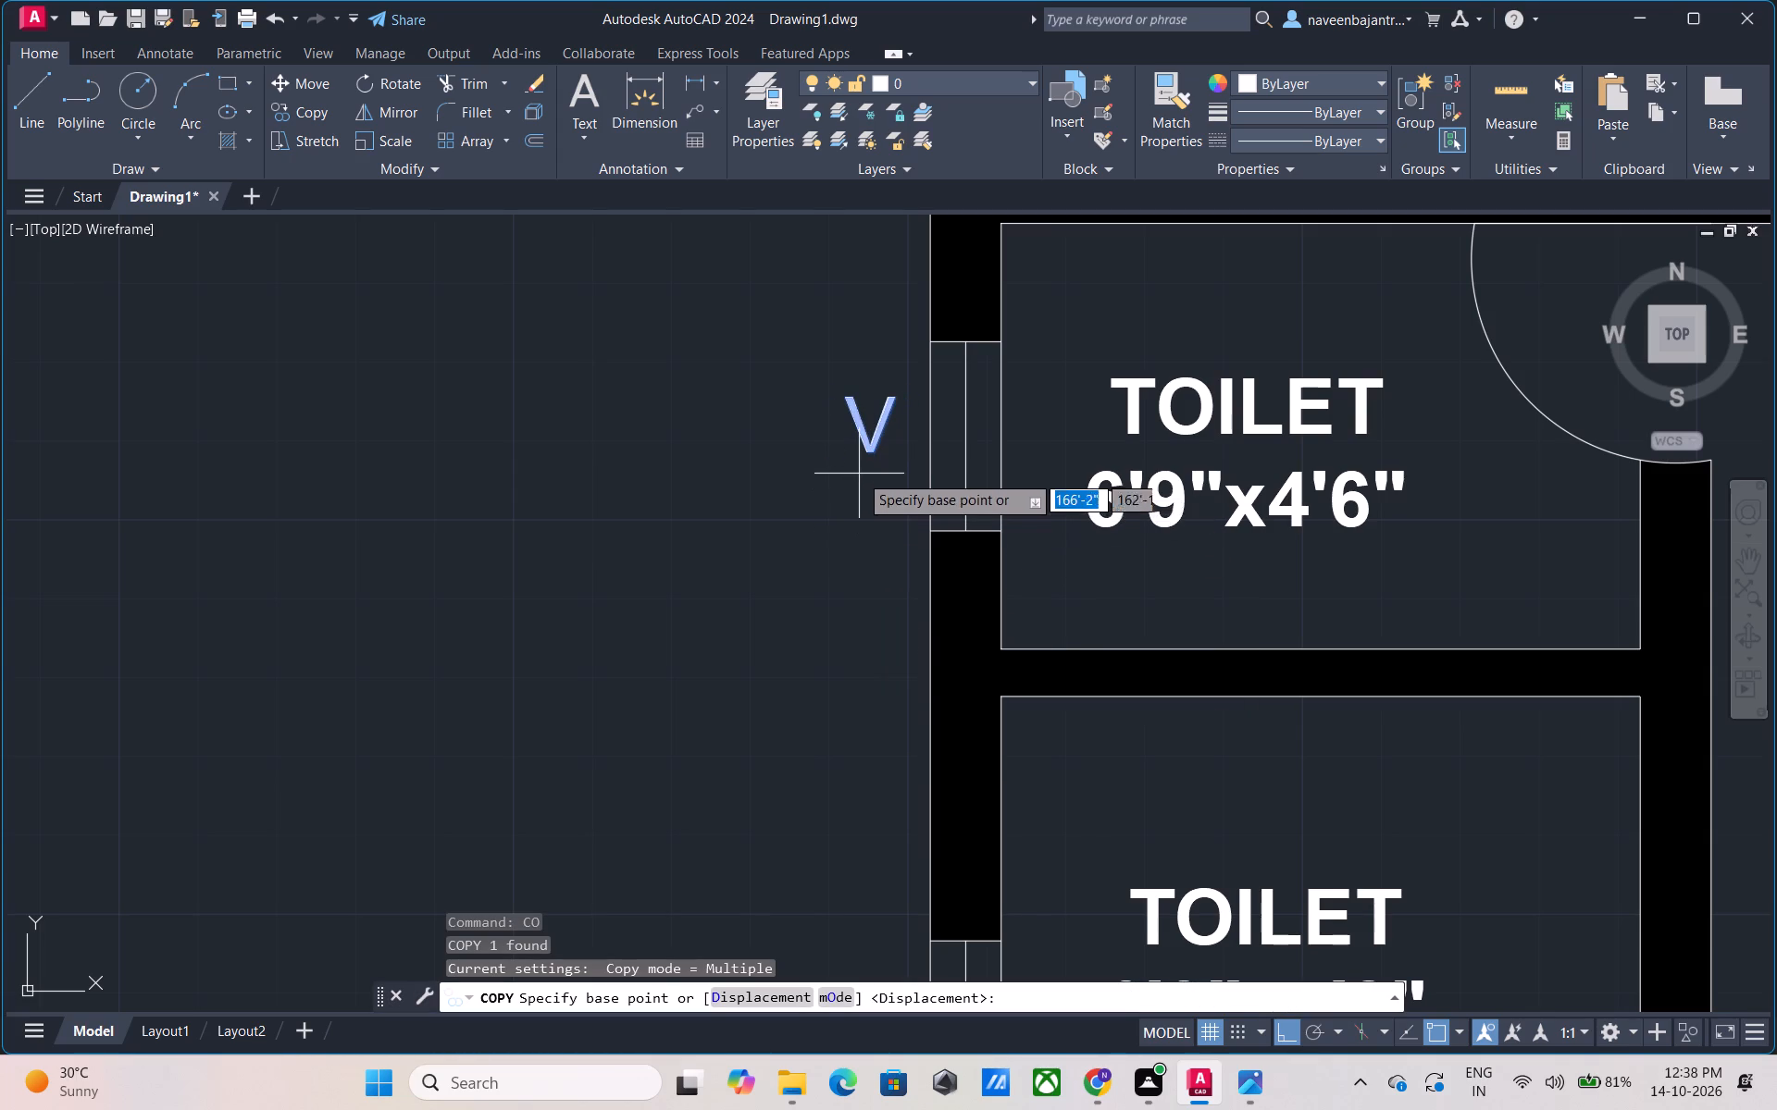
click(866, 447)
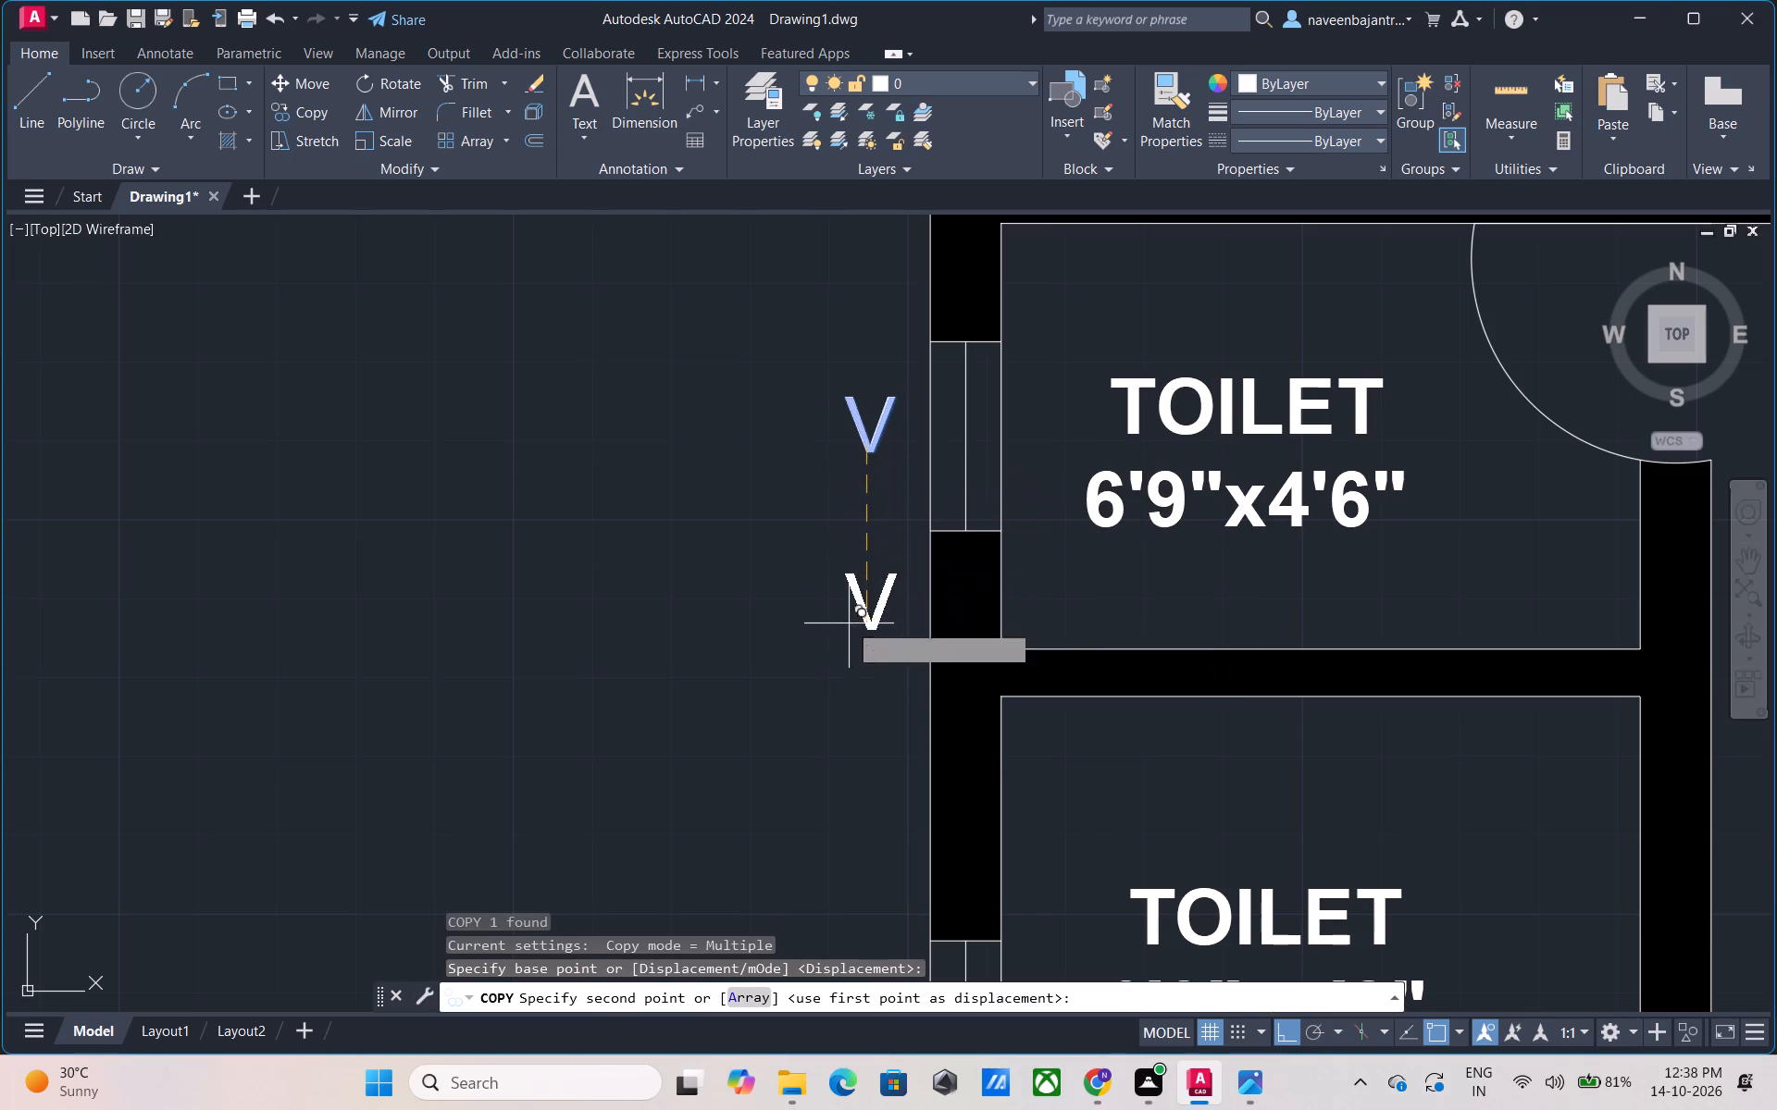
scroll(812, 807, down, 2)
middle_drag(814, 866, 815, 866)
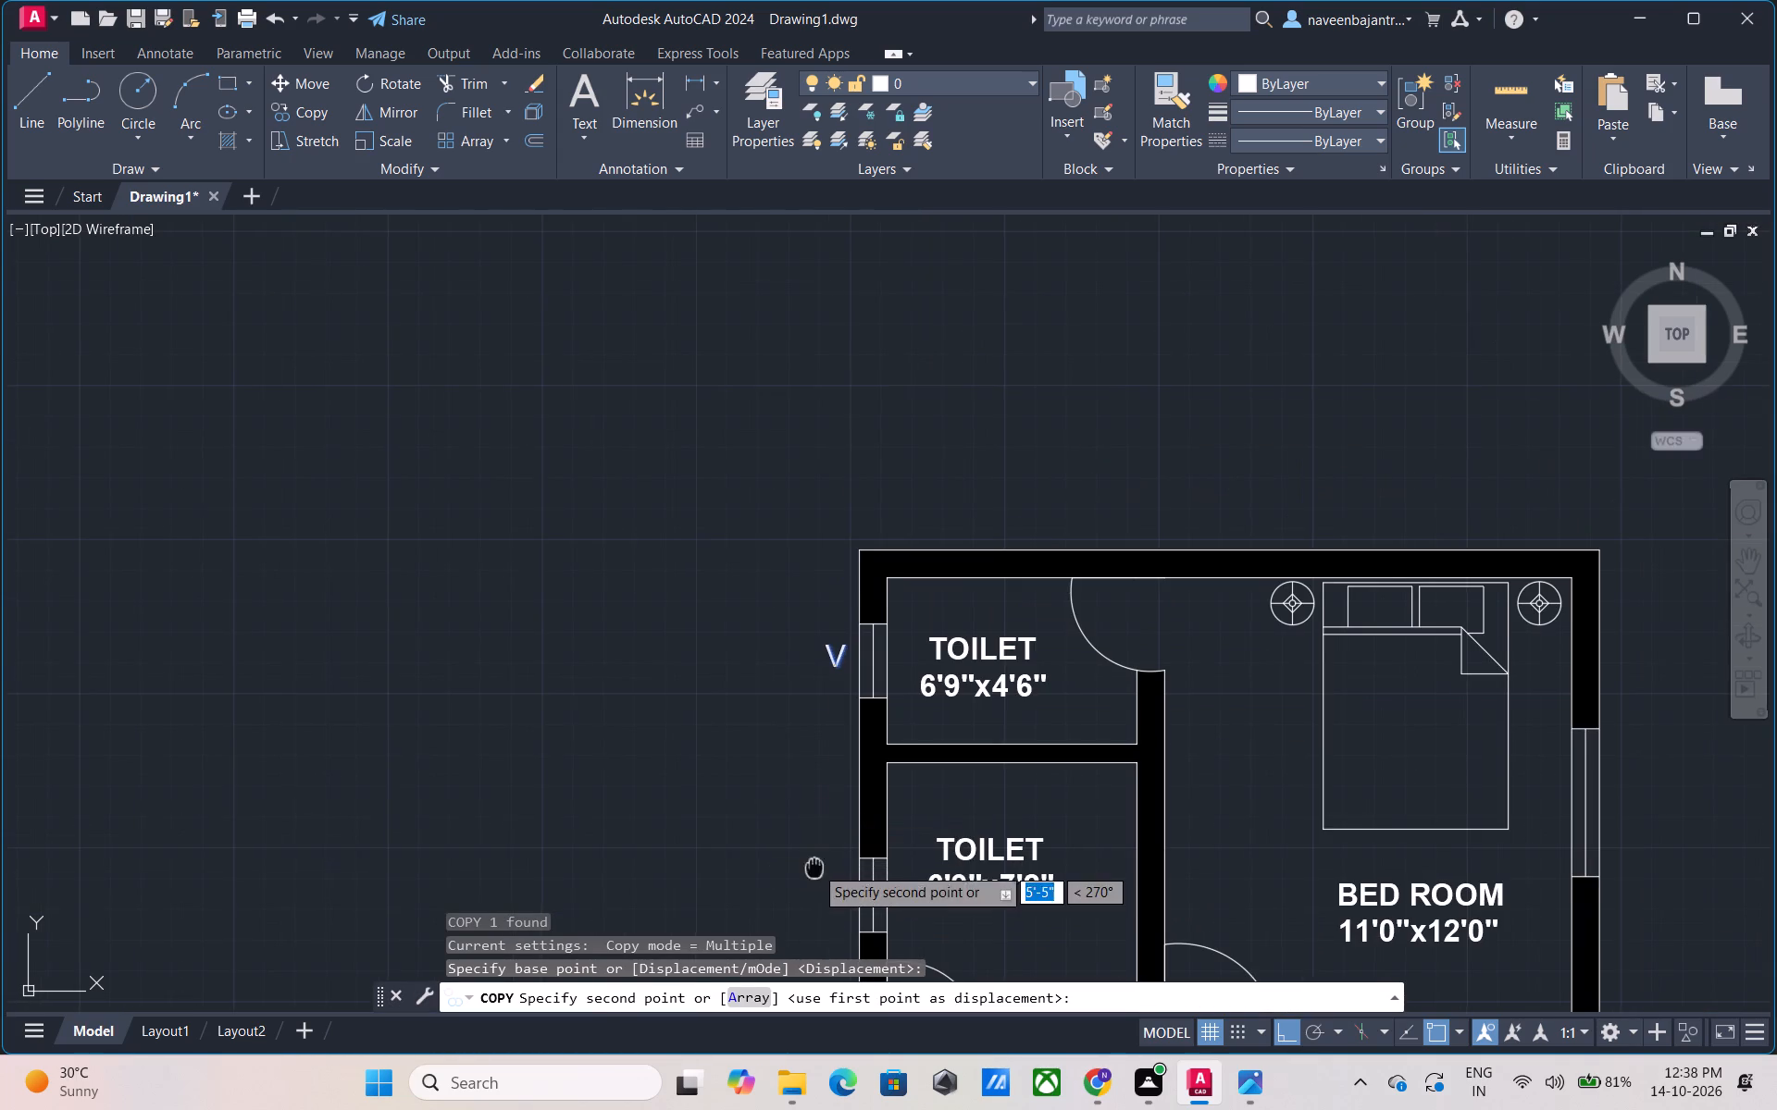
middle_drag(815, 866, 863, 670)
middle_click(863, 670)
scroll(867, 710, up, 1)
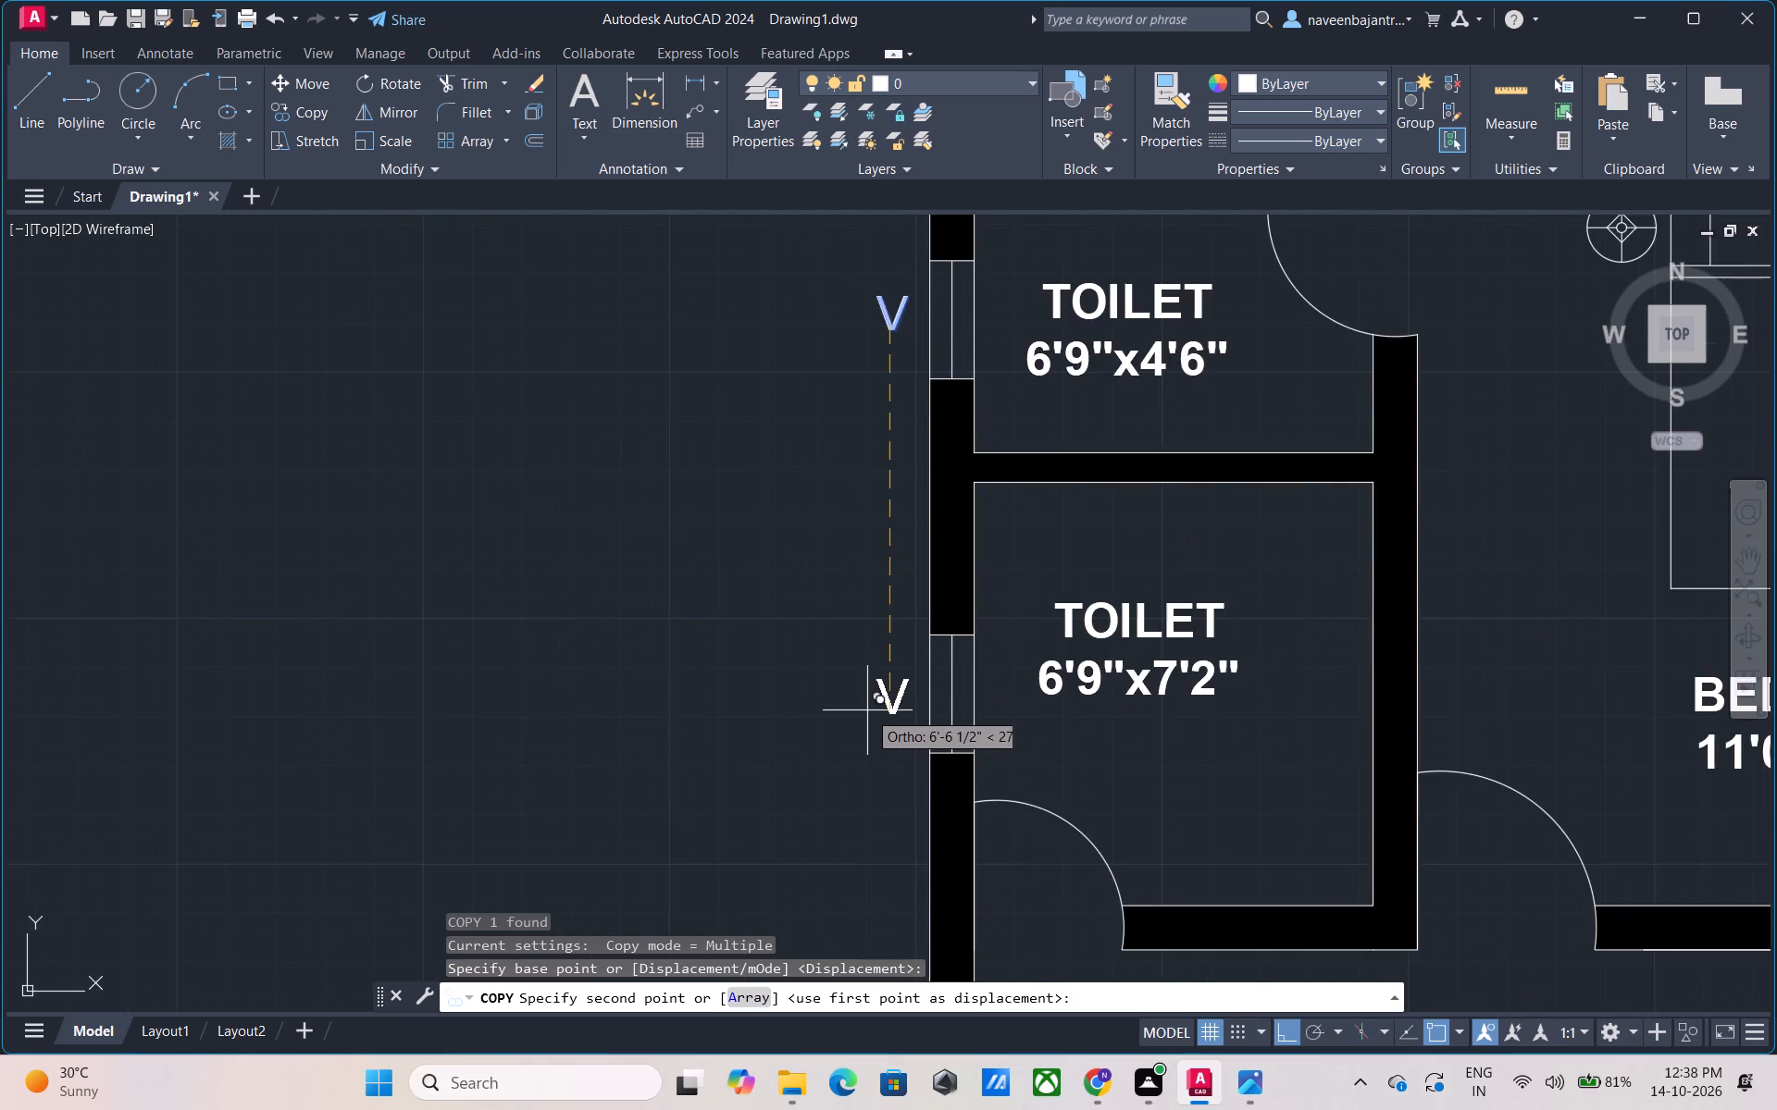
scroll(867, 710, up, 1)
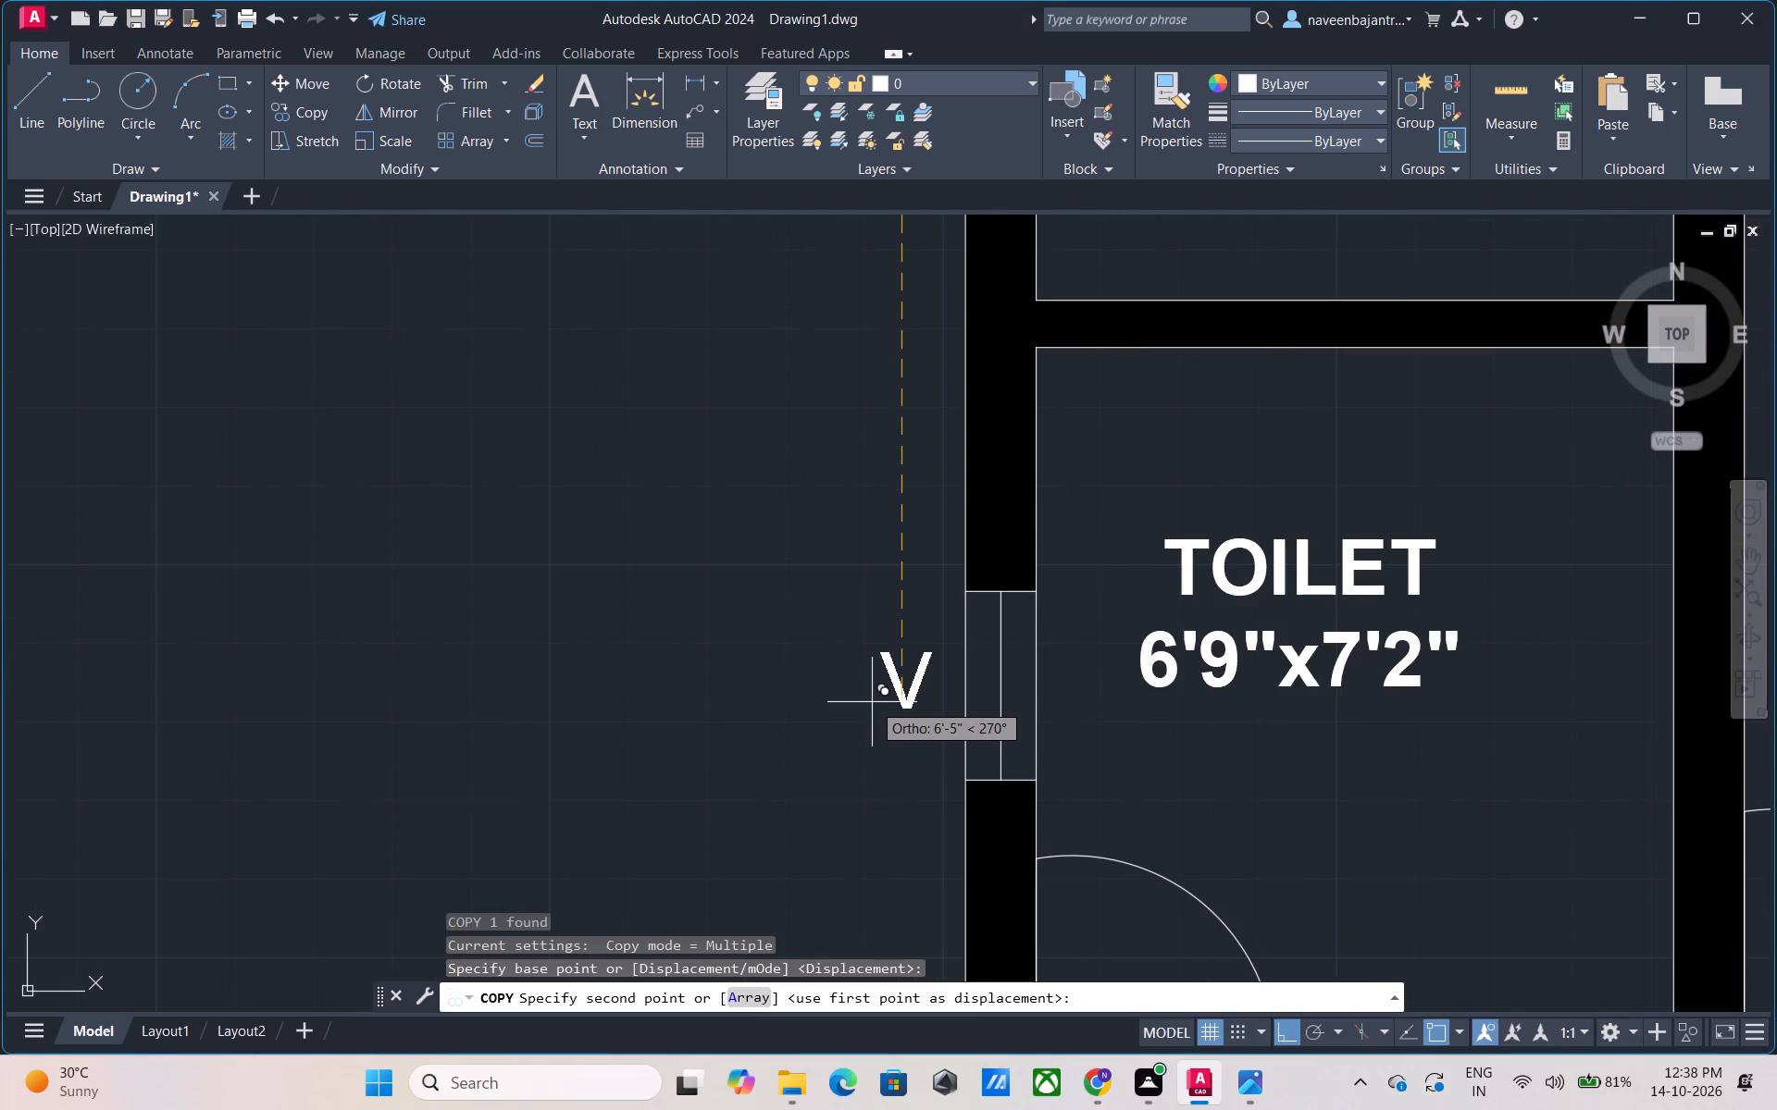
click(872, 702)
key(Escape)
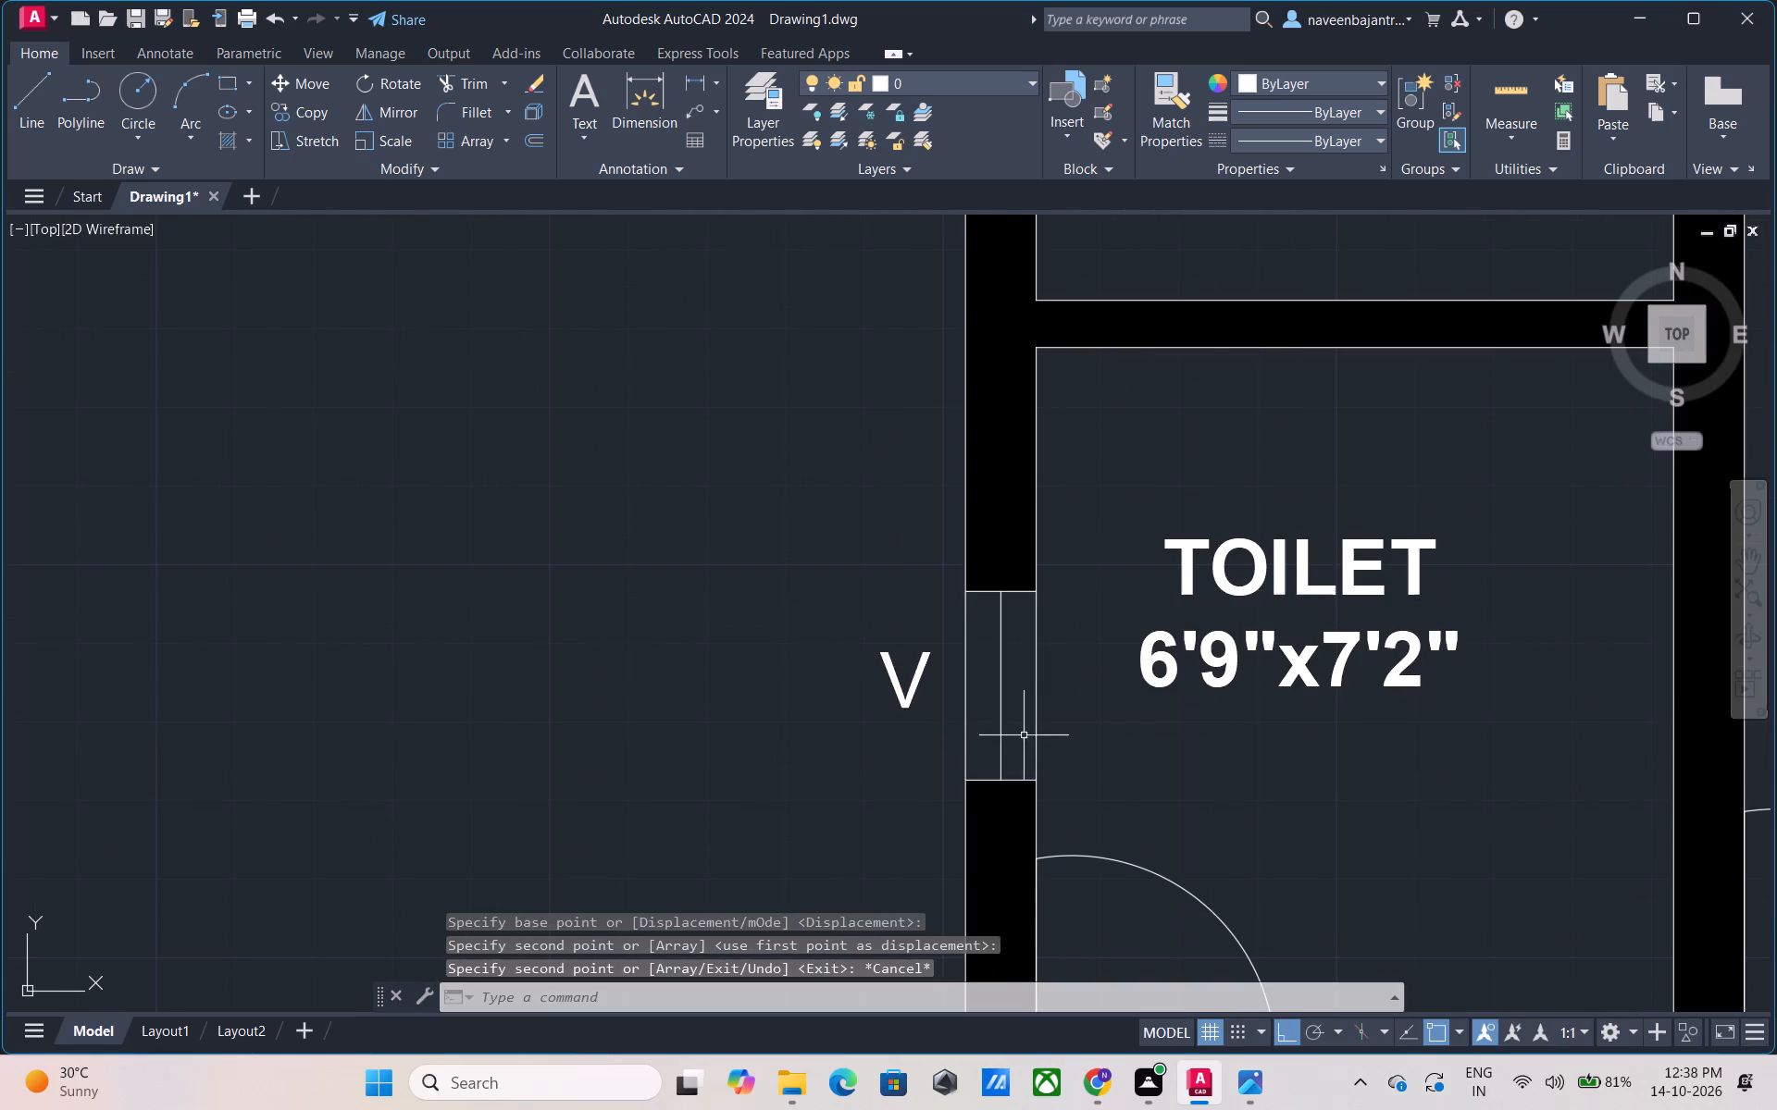
scroll(1024, 735, down, 4)
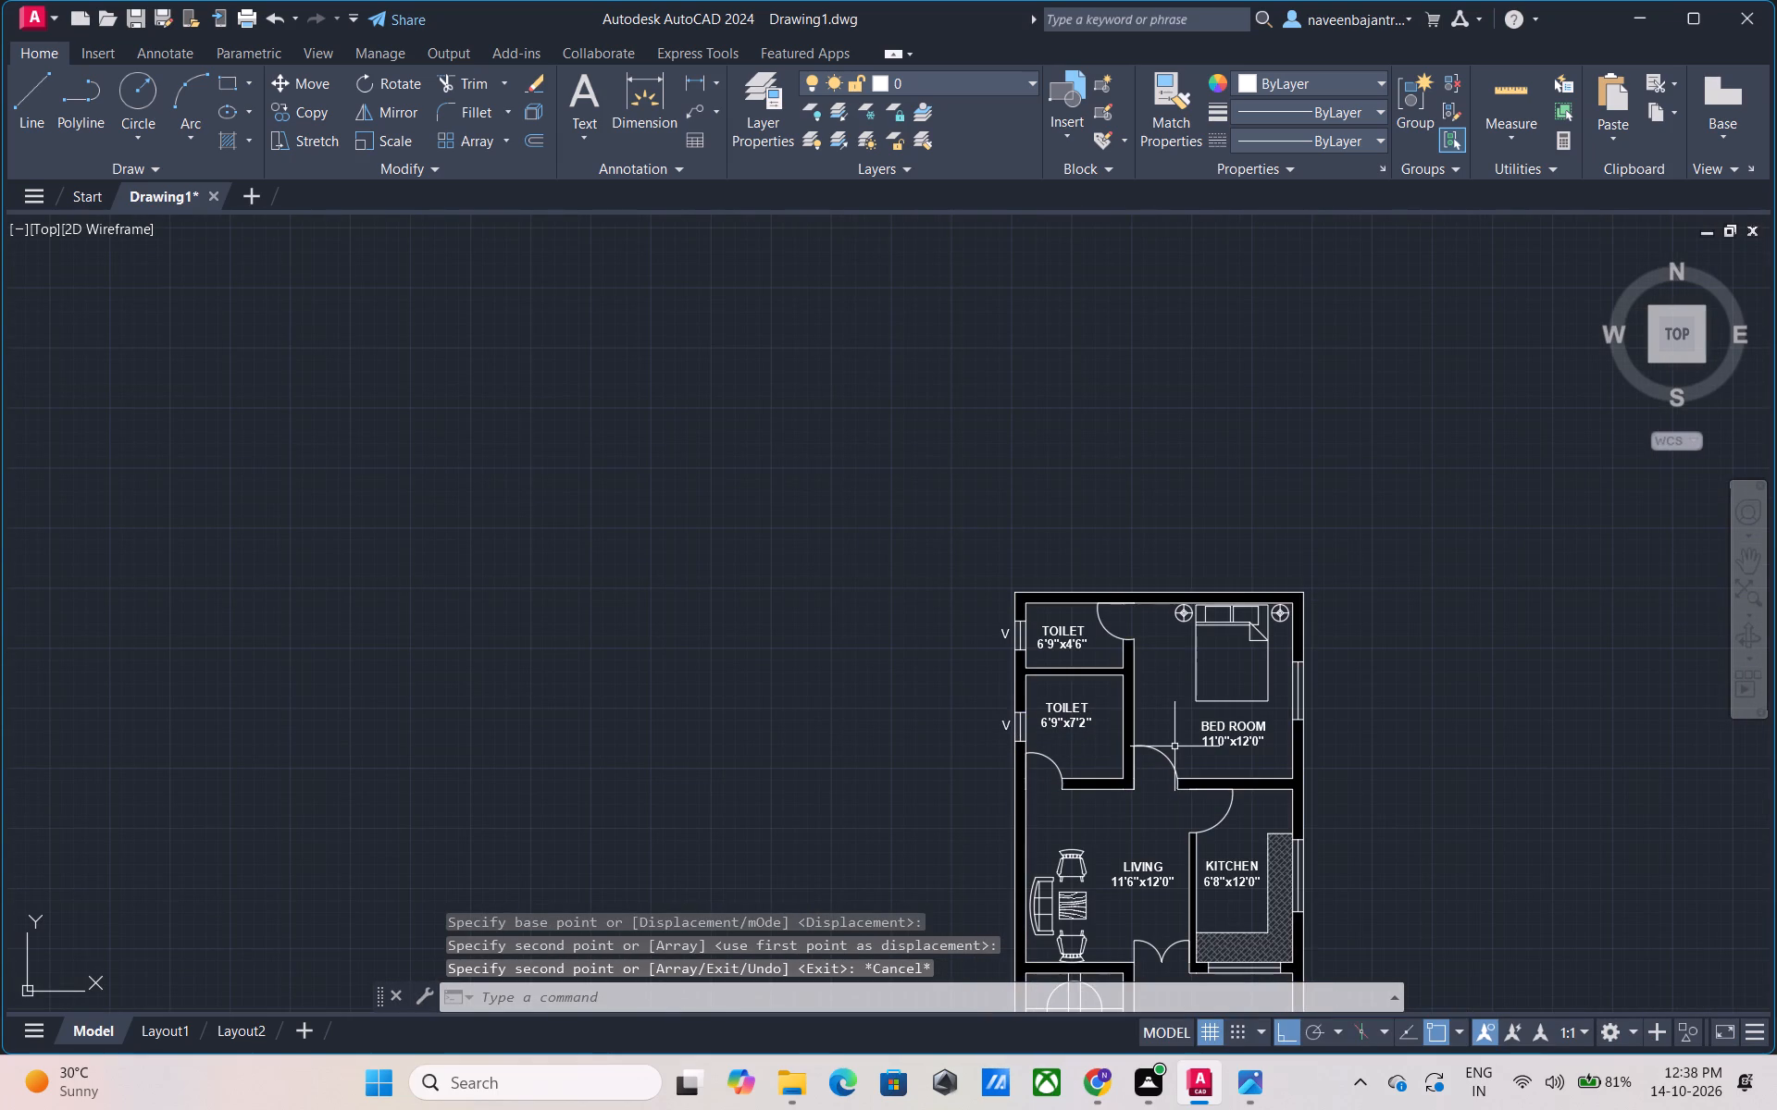
Add a centred multiline text label "W", 7" high, outside the bedroom window in the outer wall.
middle_drag(1175, 746, 841, 617)
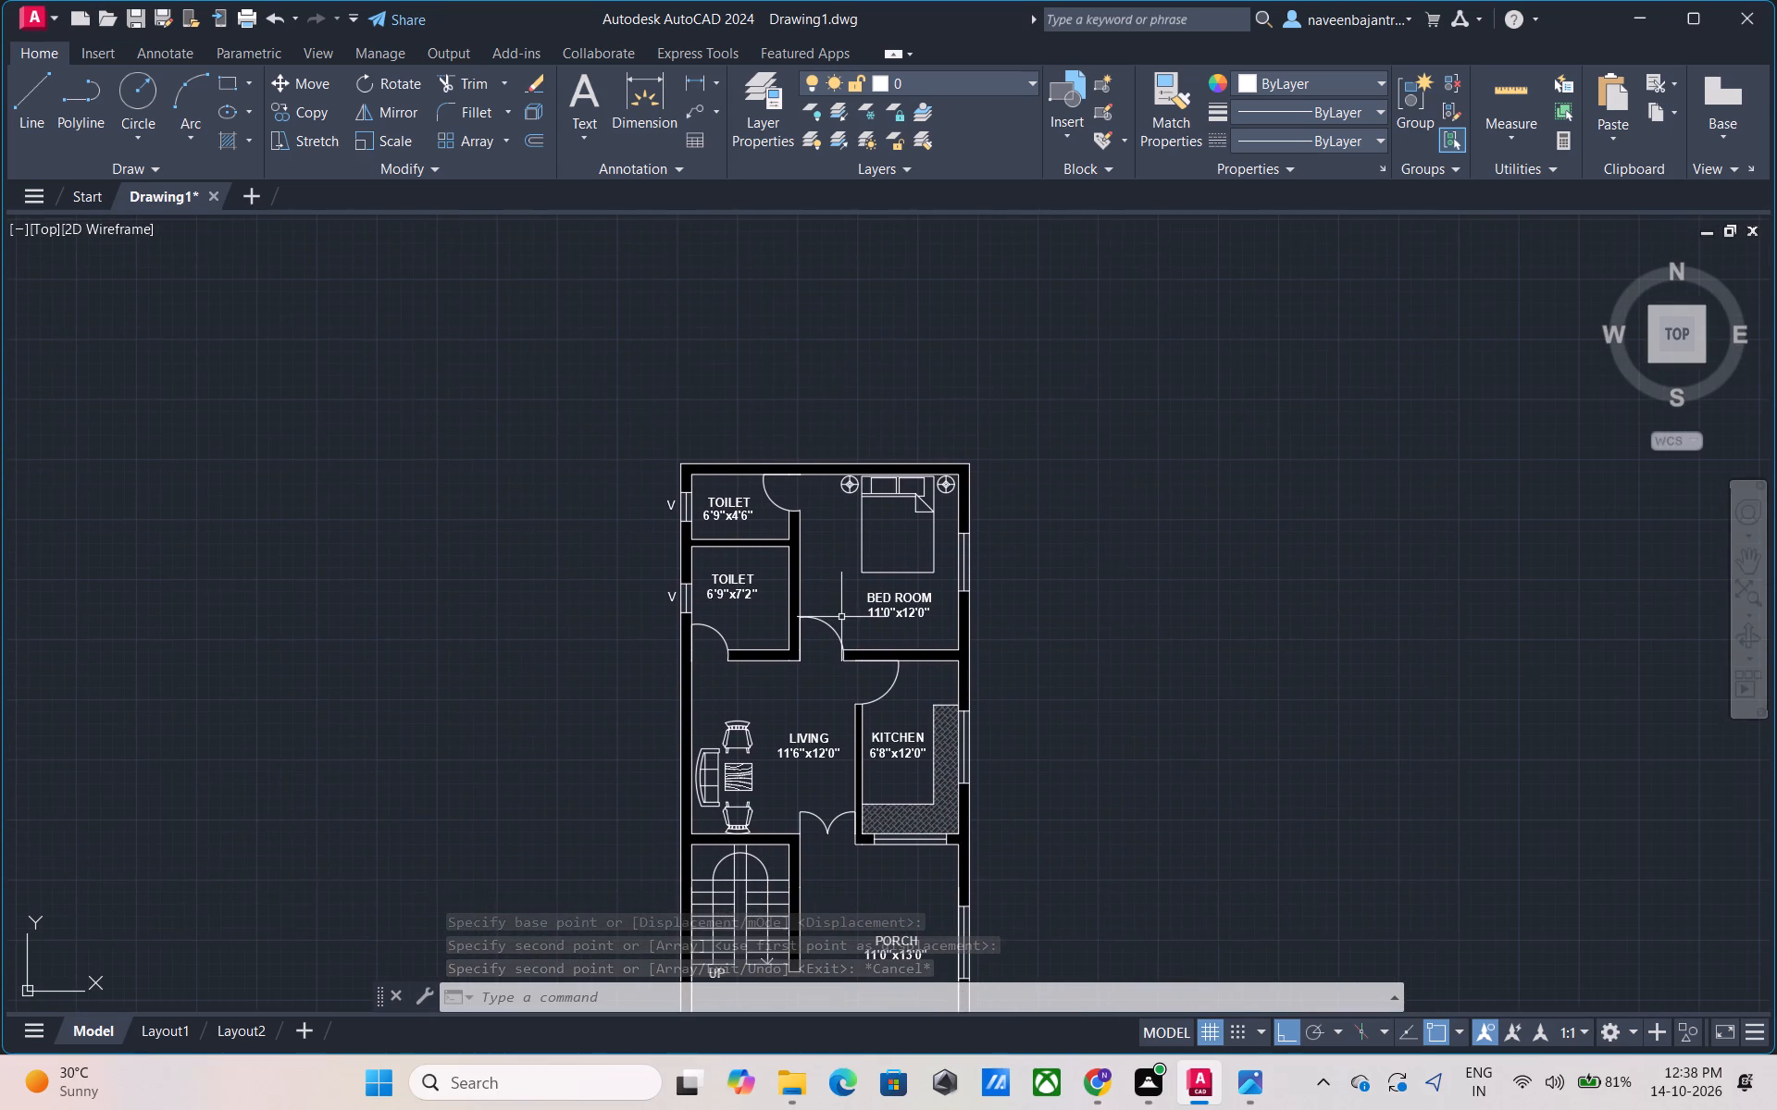
scroll(999, 595, up, 1)
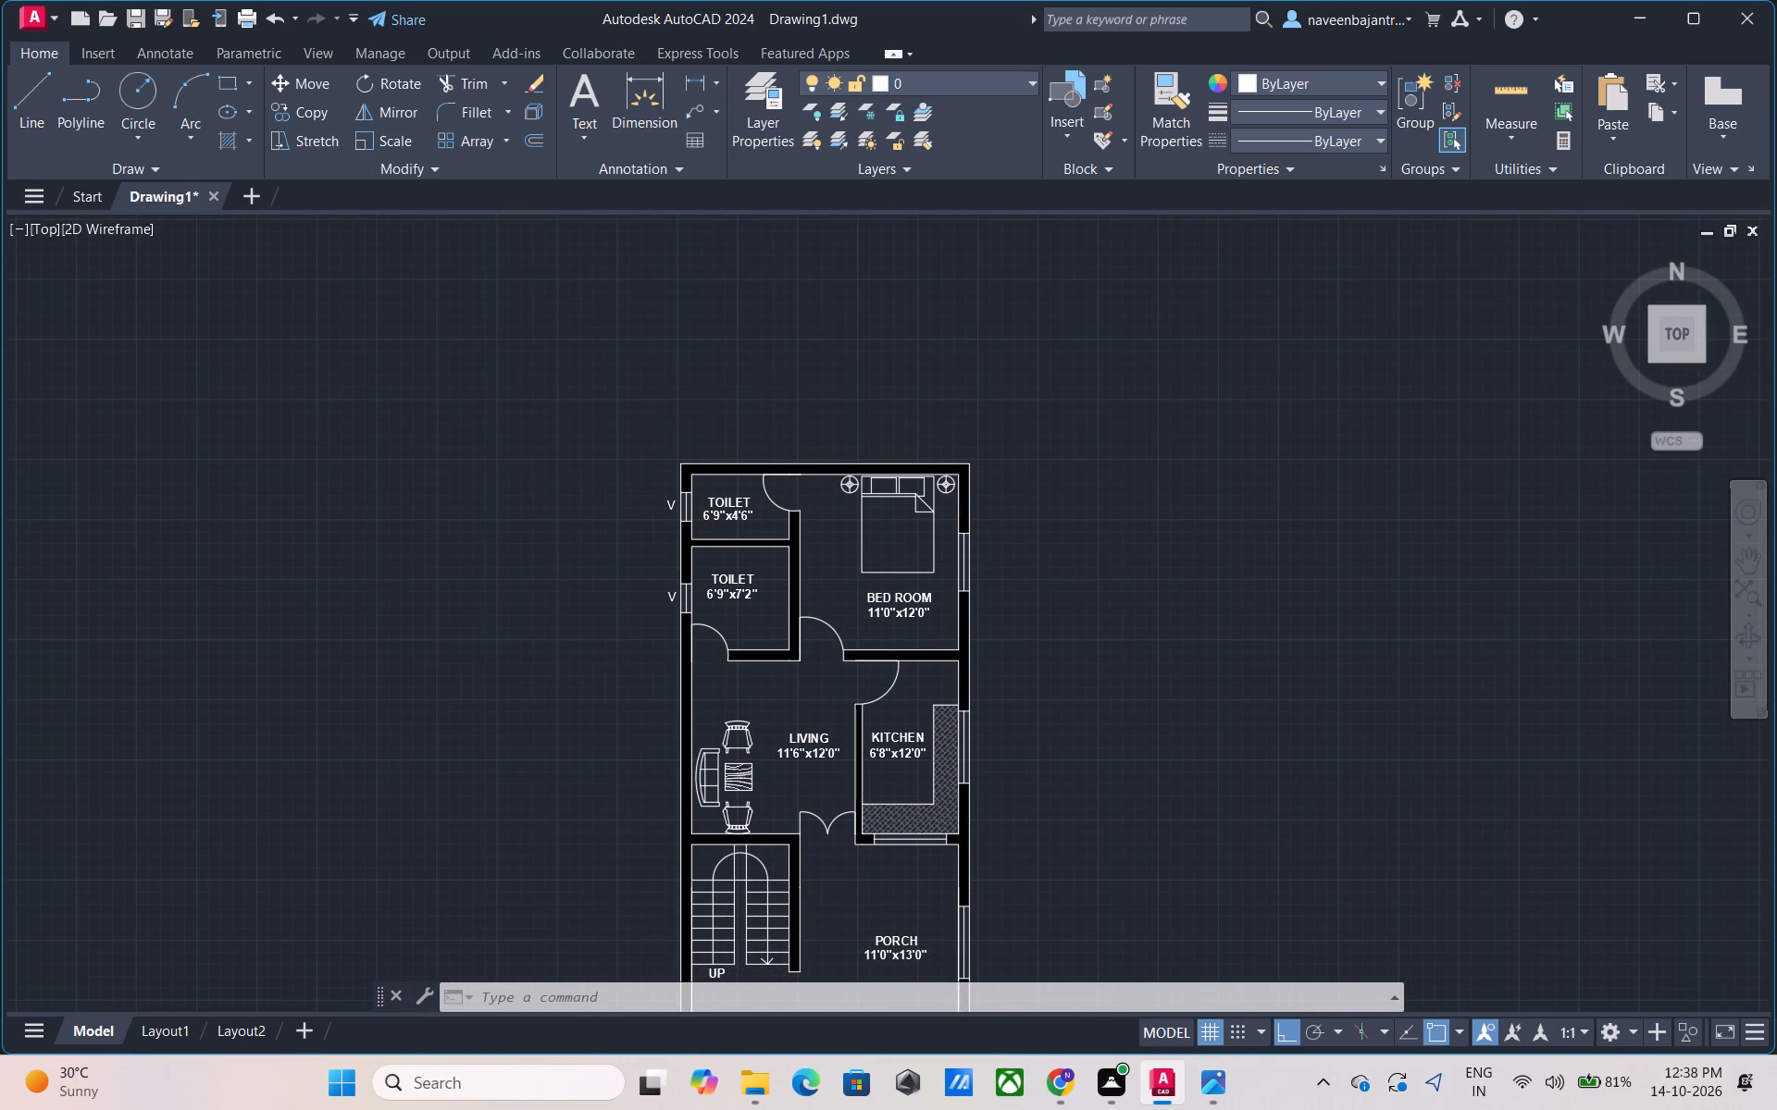
scroll(999, 595, up, 1)
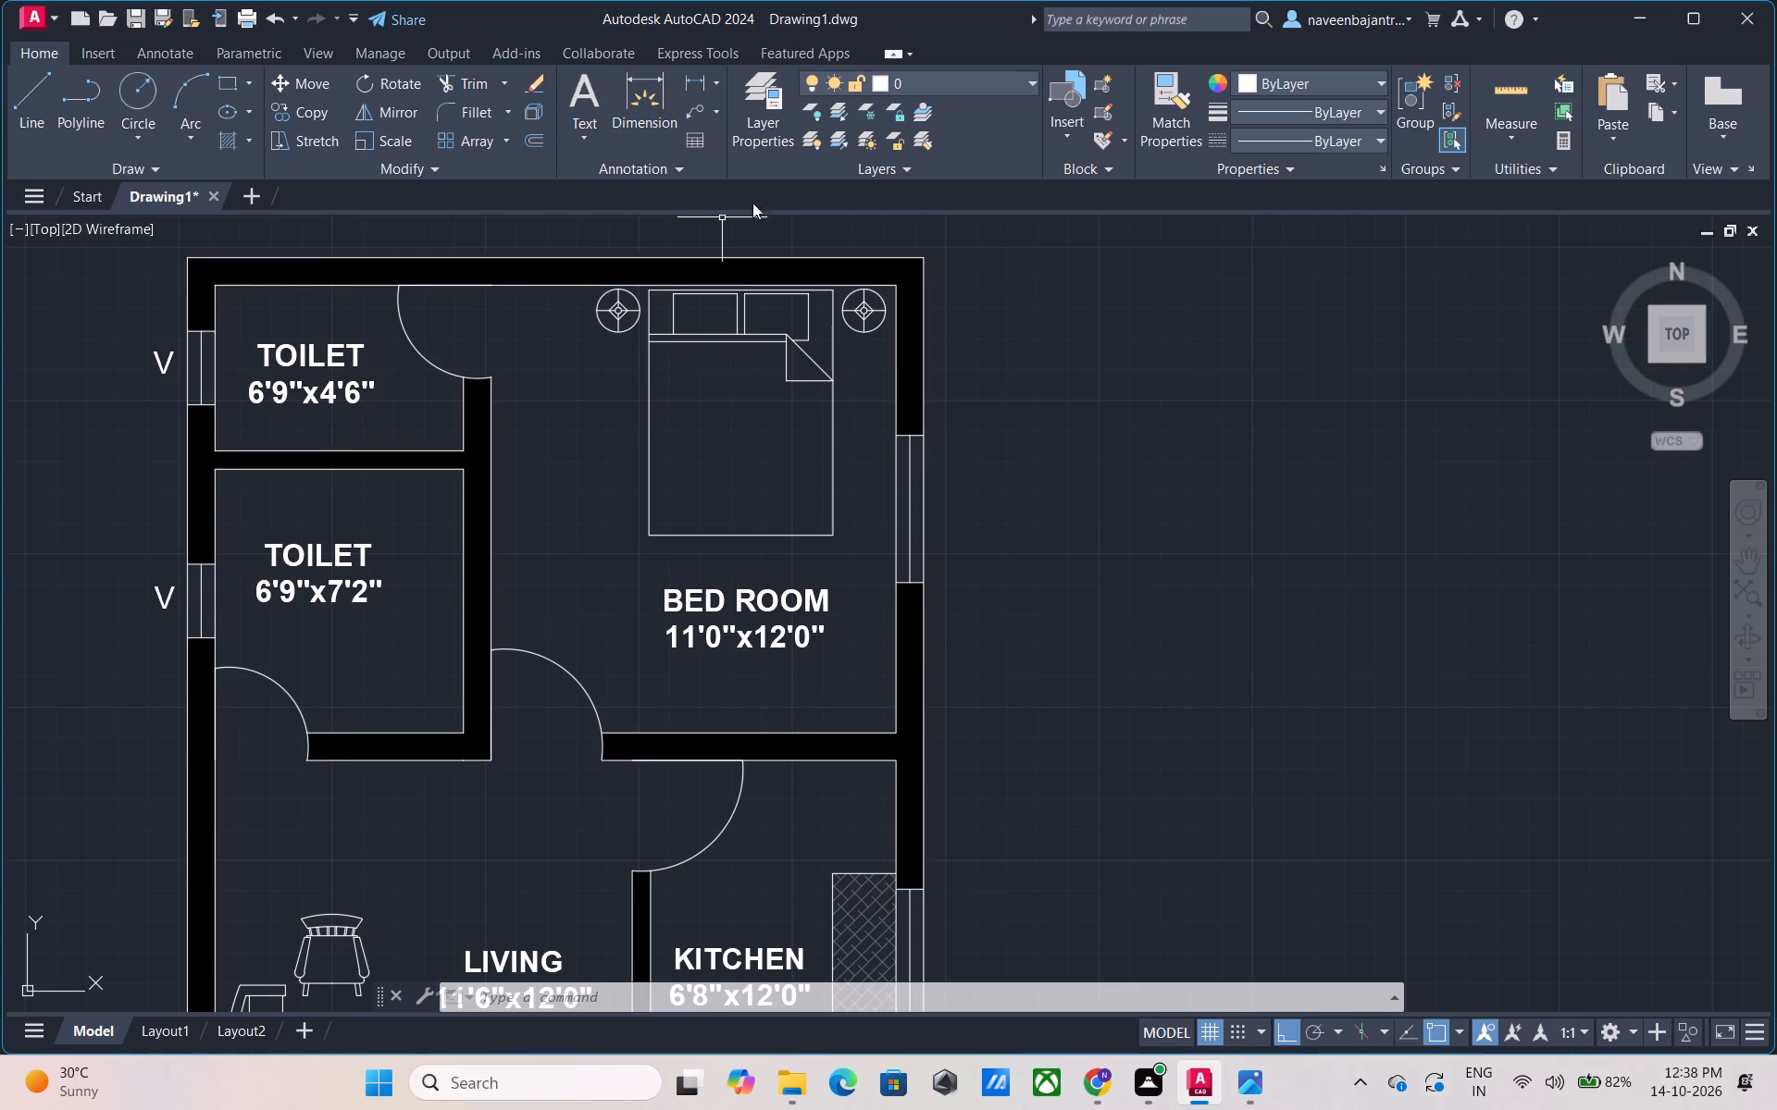
click(582, 89)
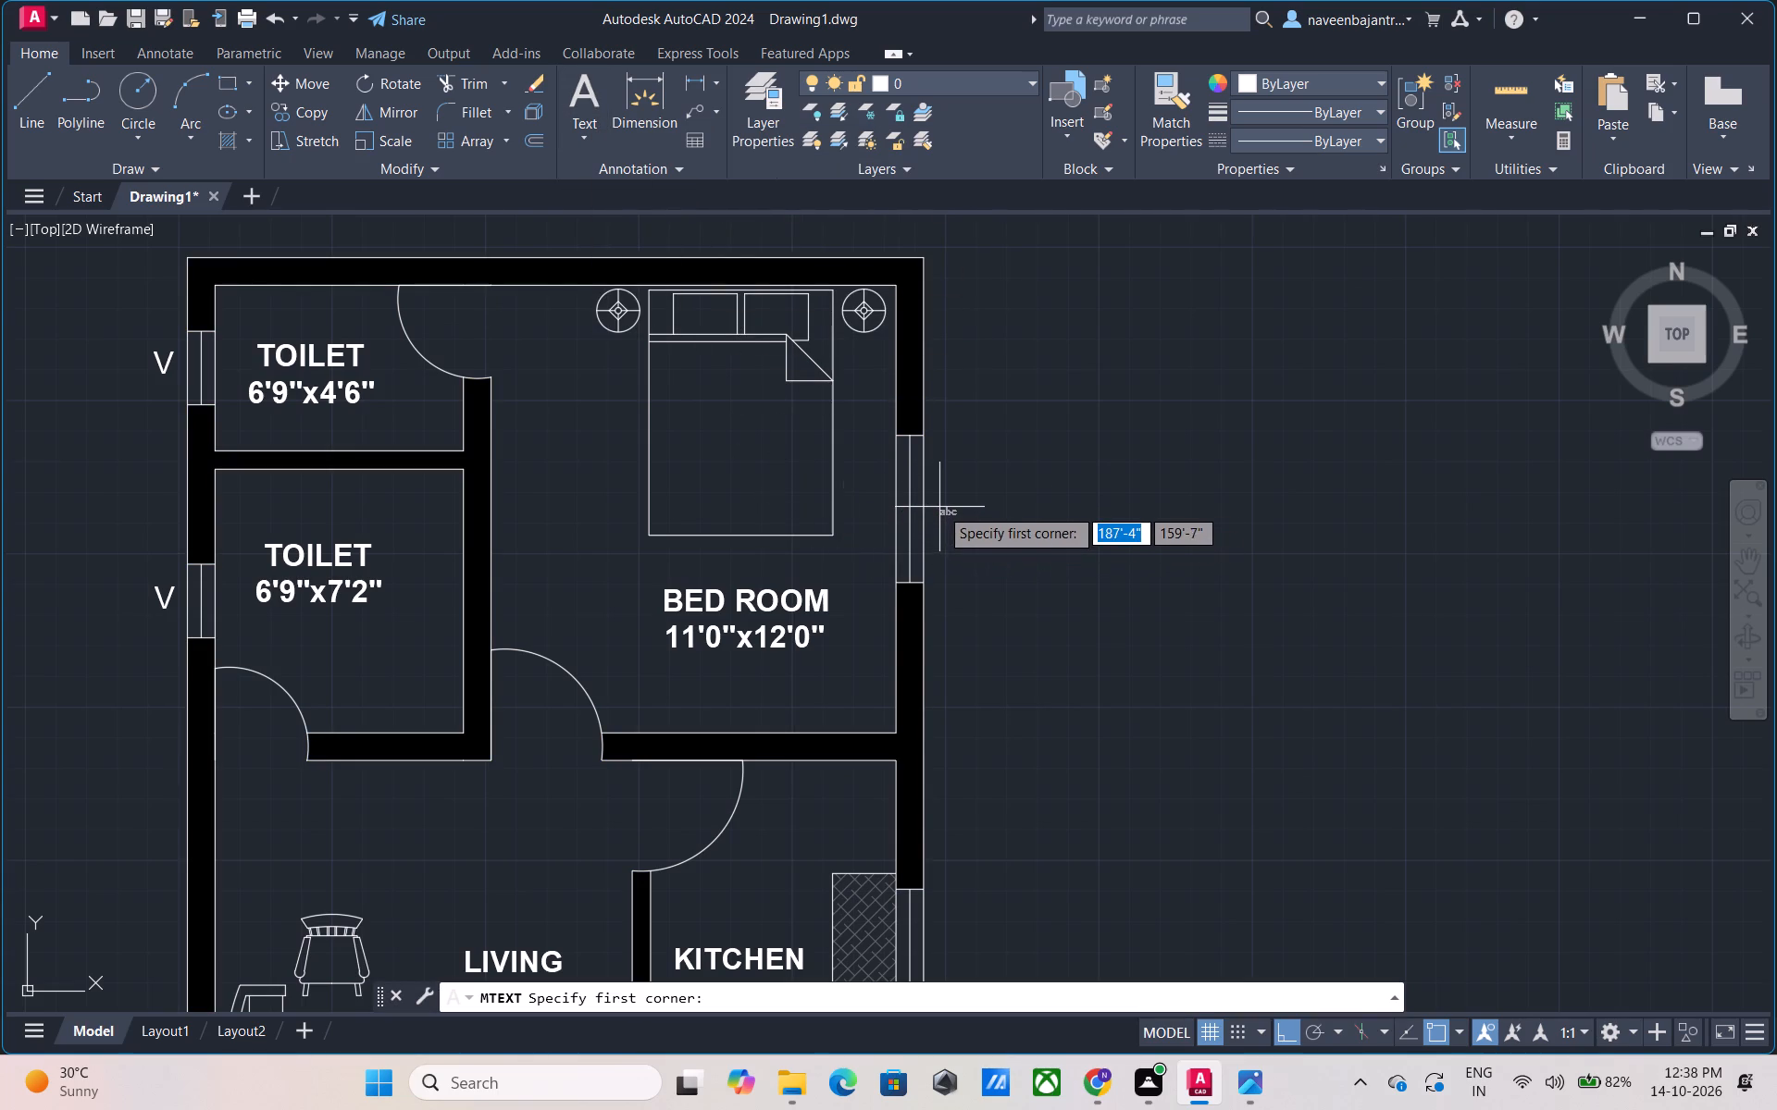
click(938, 493)
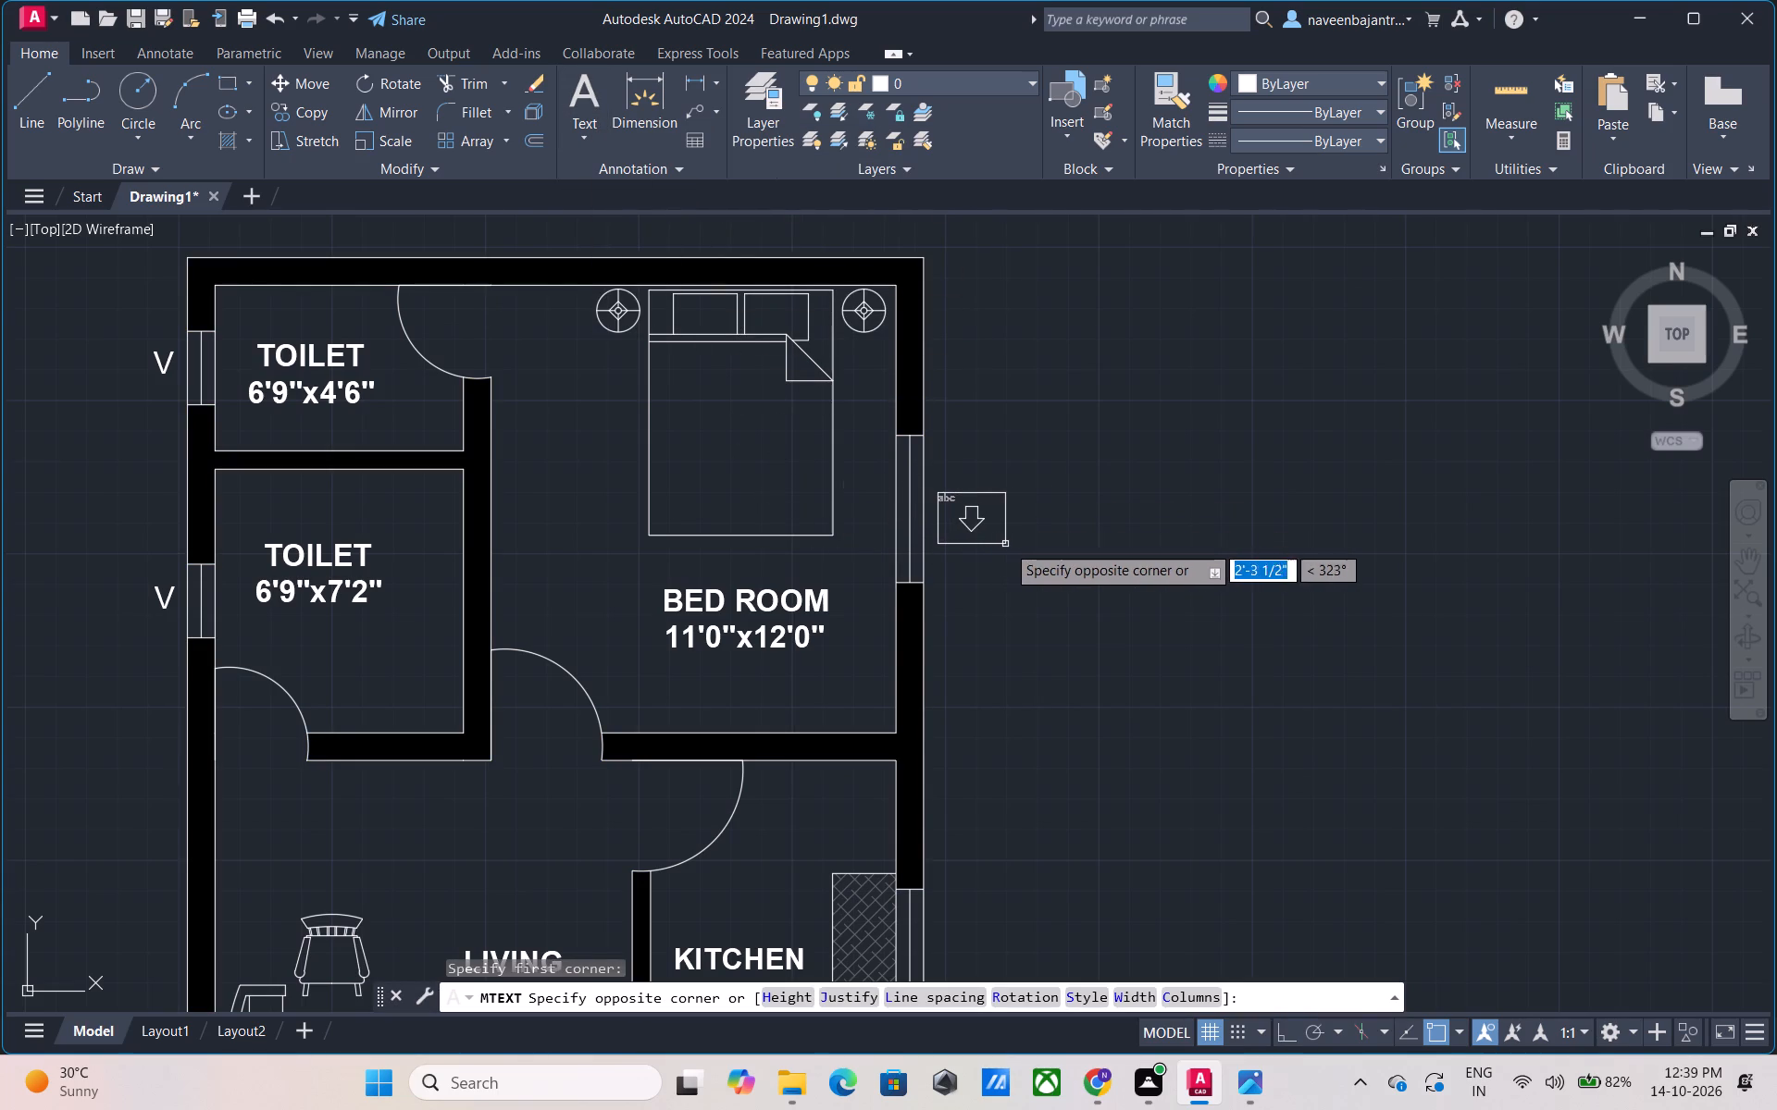
click(1009, 543)
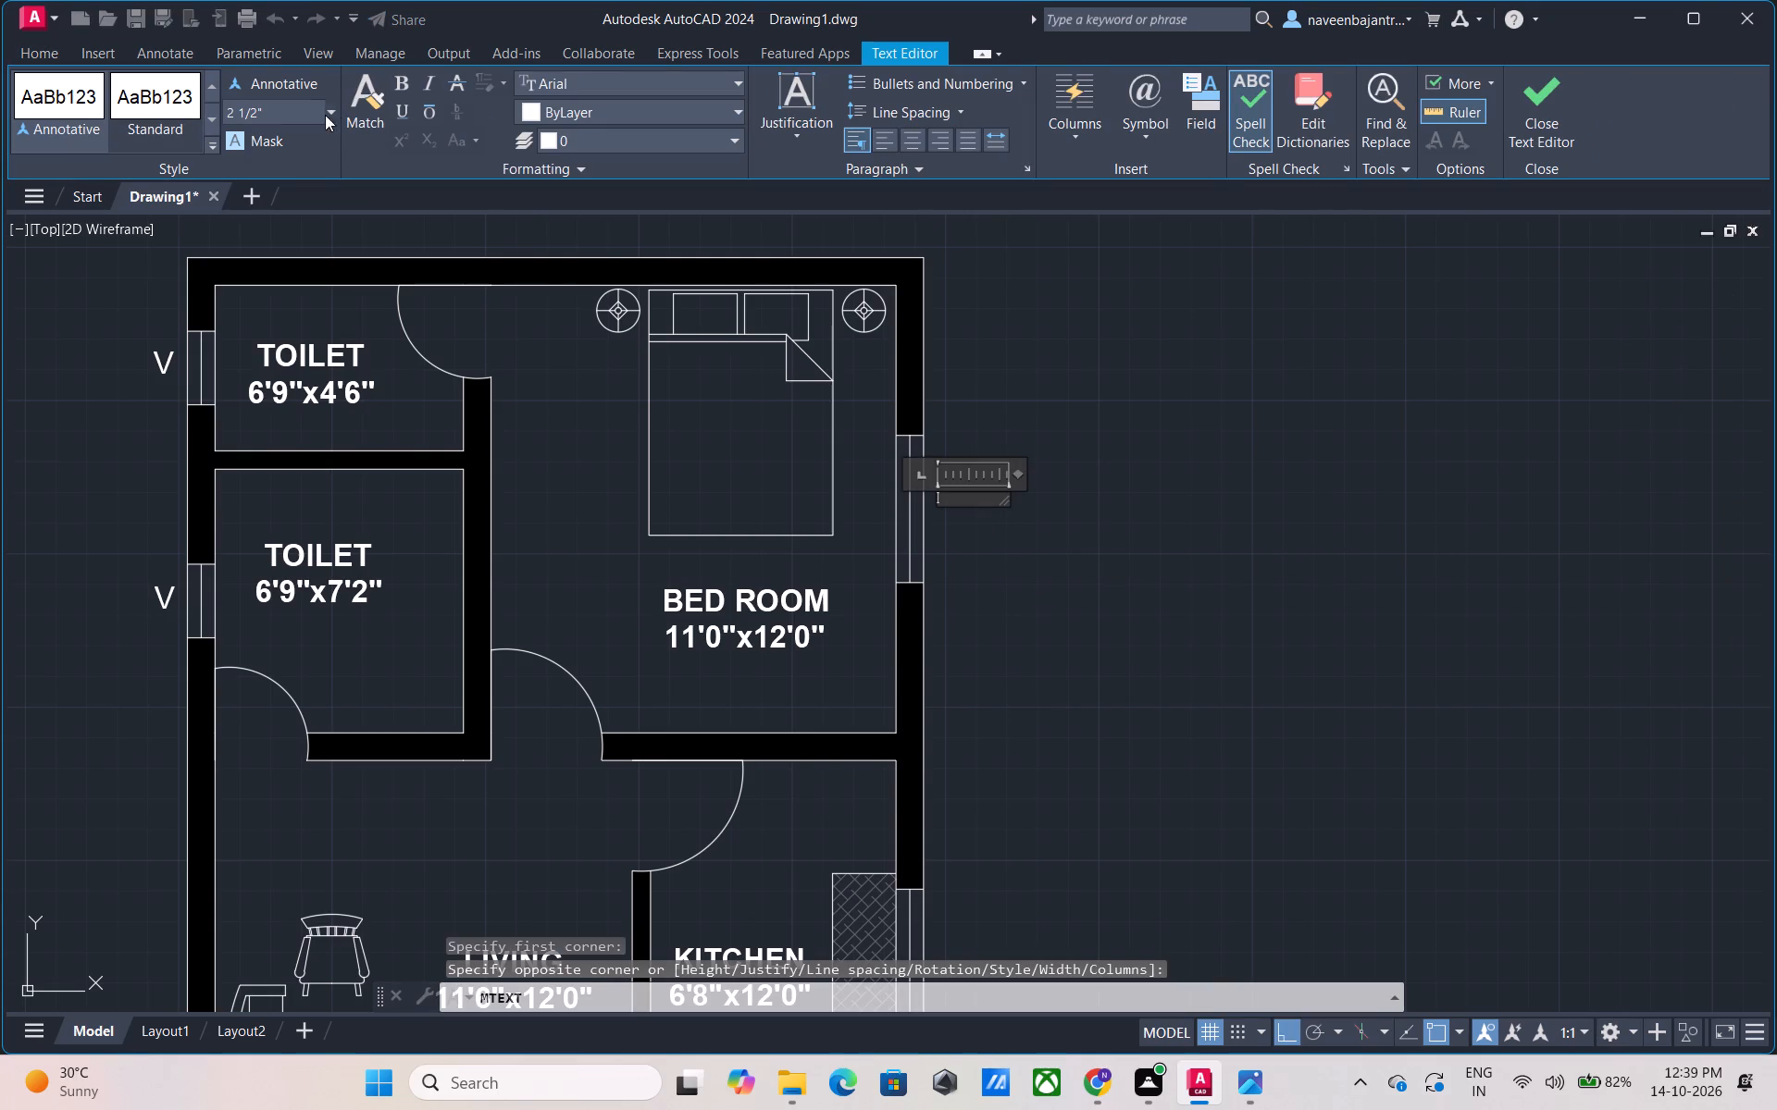
click(294, 109)
key(7)
key(shift+quotedbl)
key(Return)
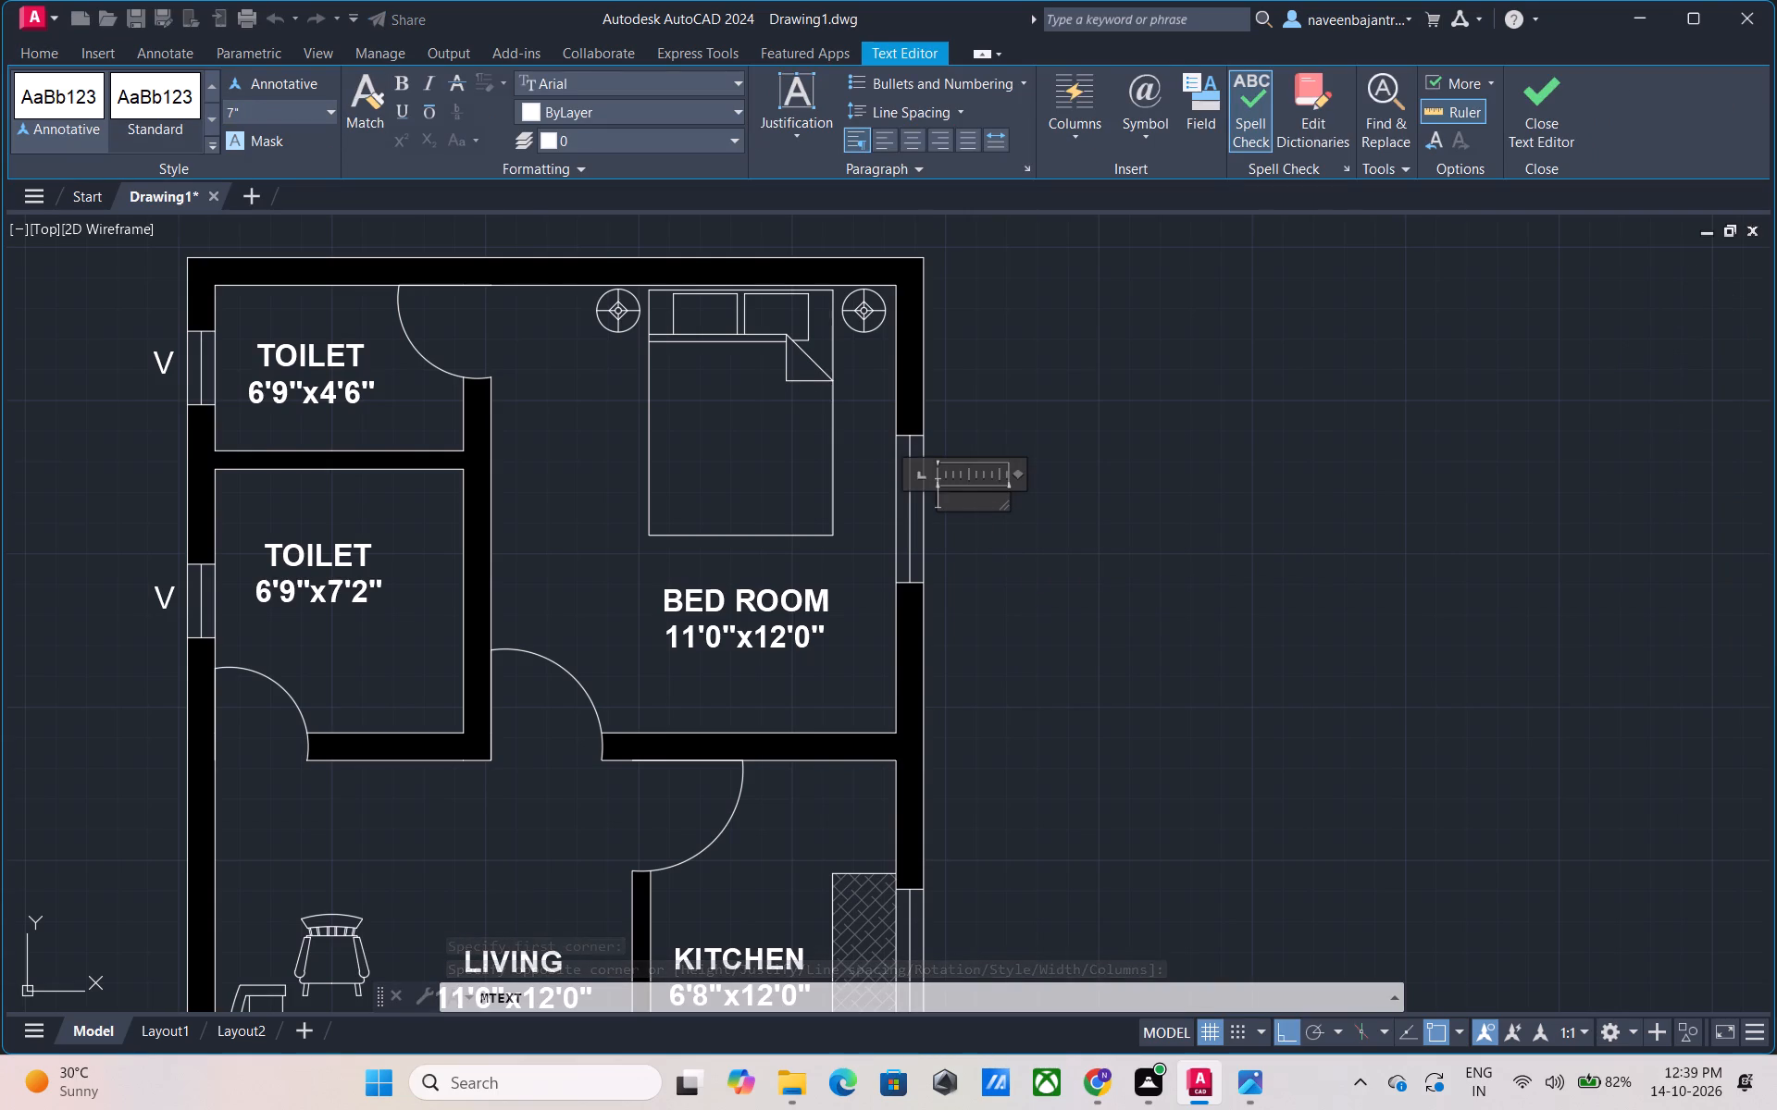
key(w)
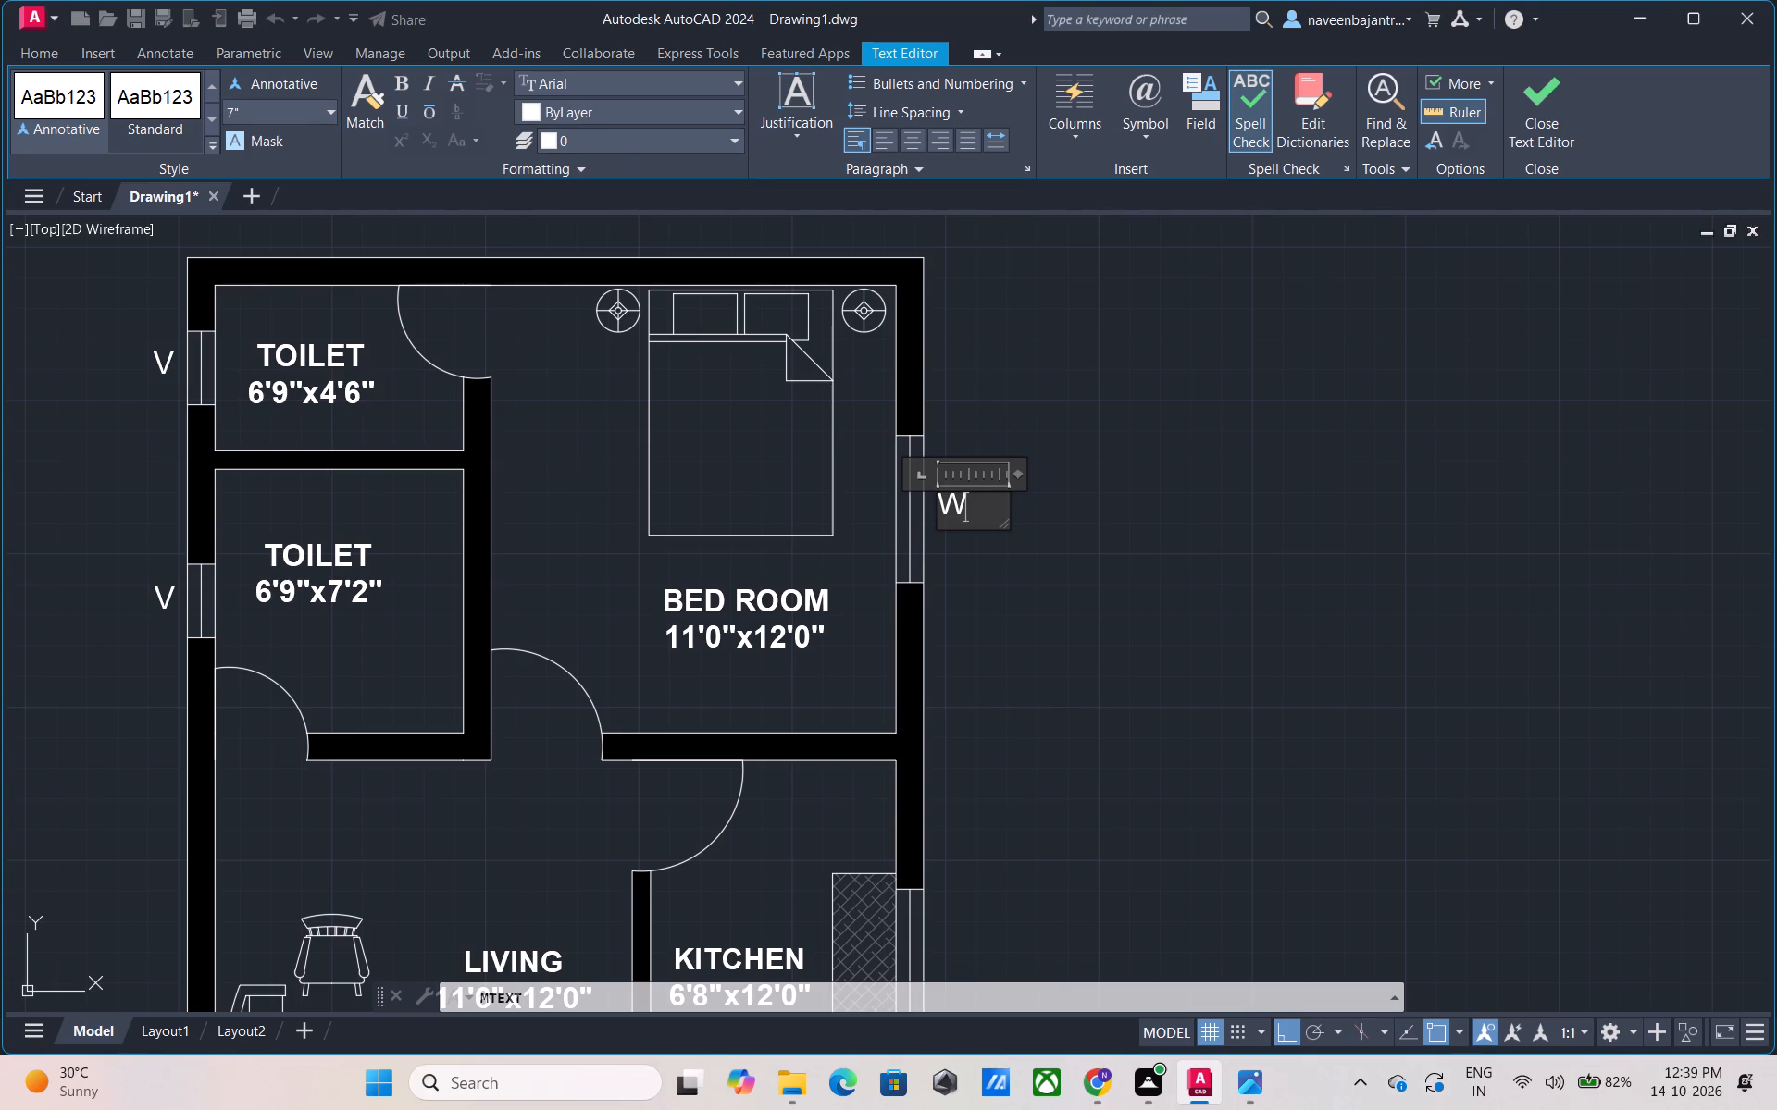
drag(983, 508, 938, 506)
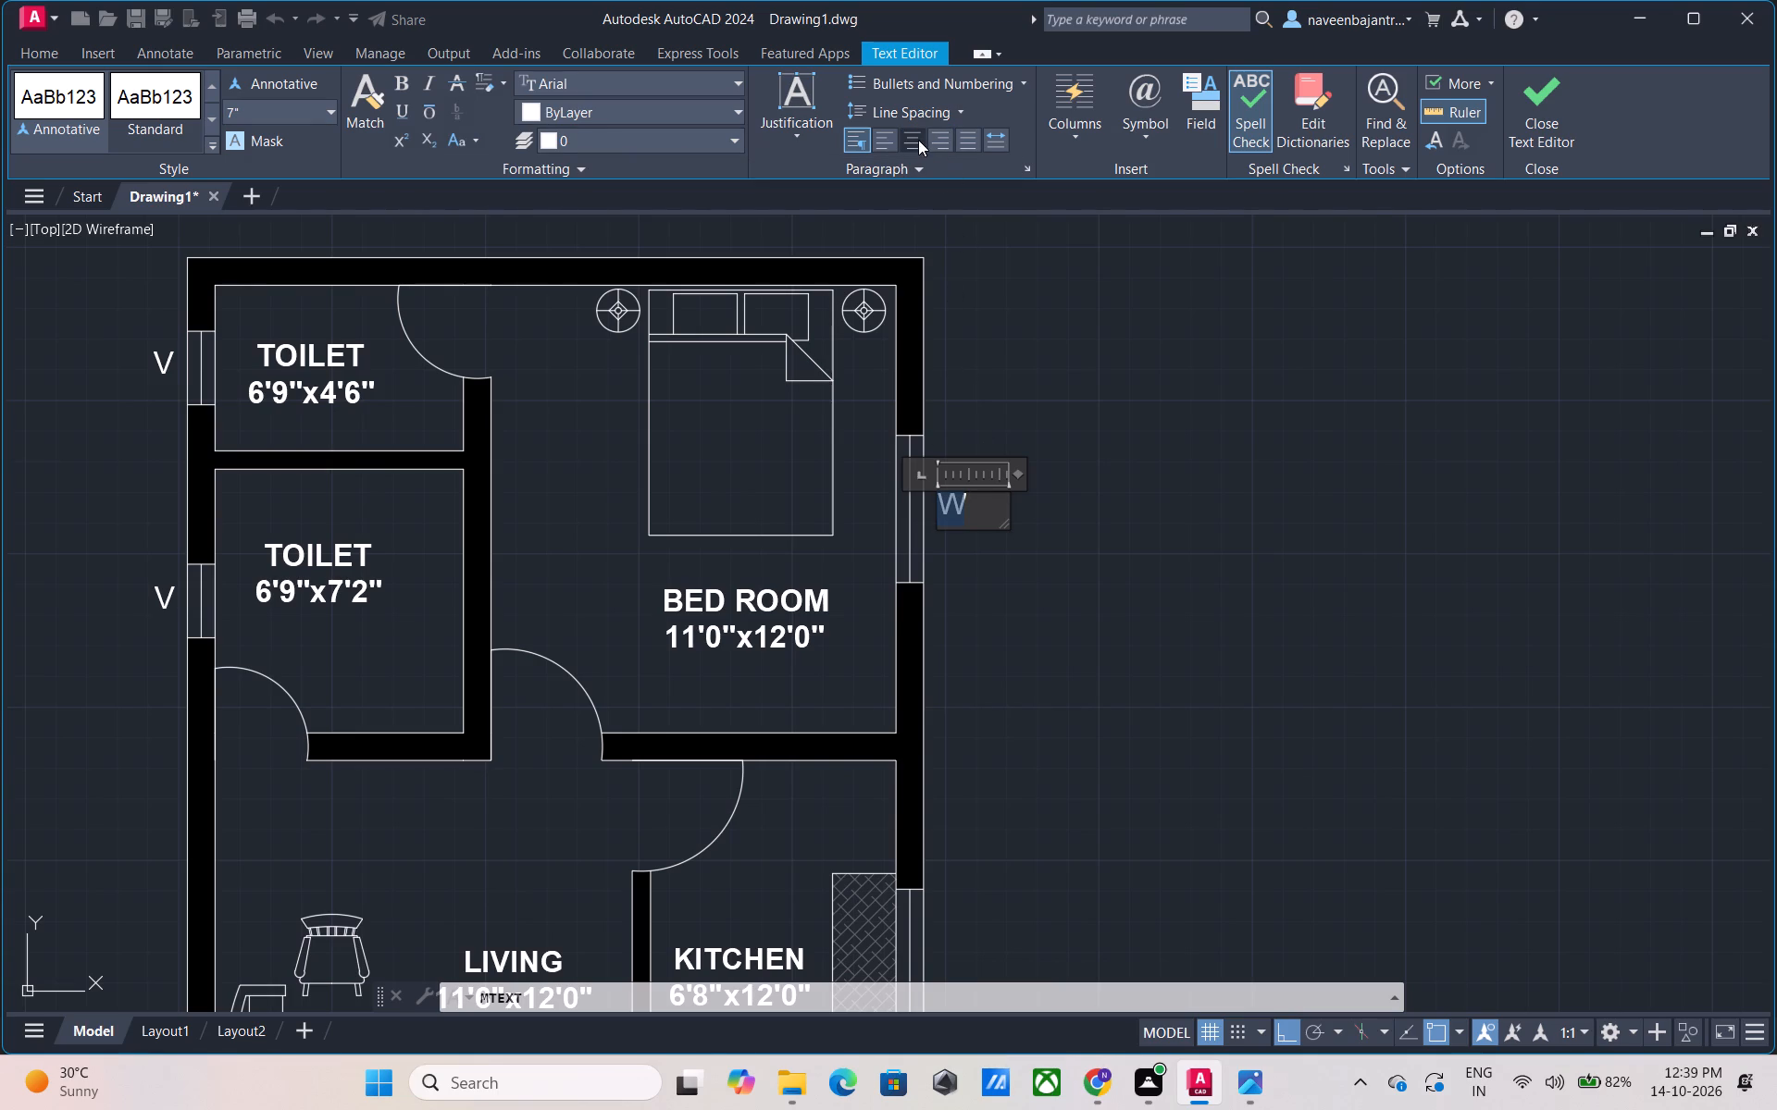
click(918, 140)
click(1538, 104)
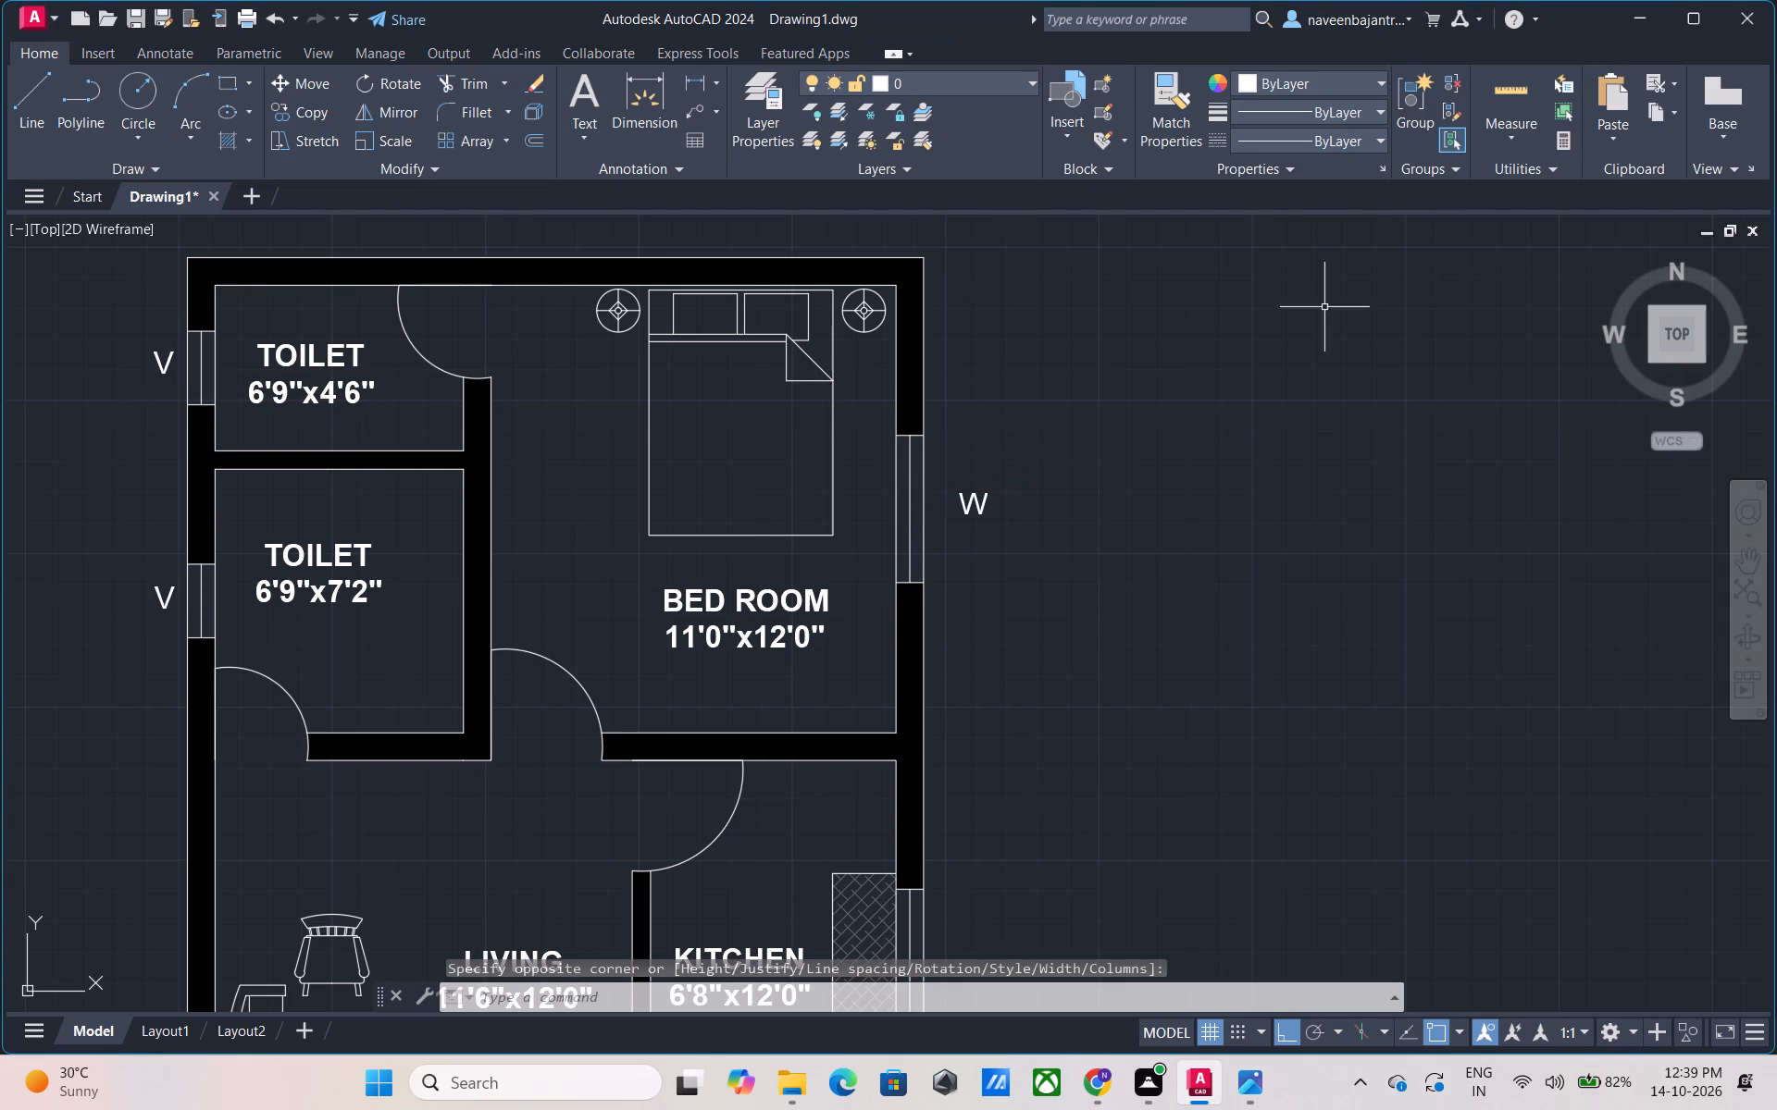
Move the "W" label about 7 1/2" horizontally towards the bedroom window.
scroll(1085, 478, up, 2)
key(Escape)
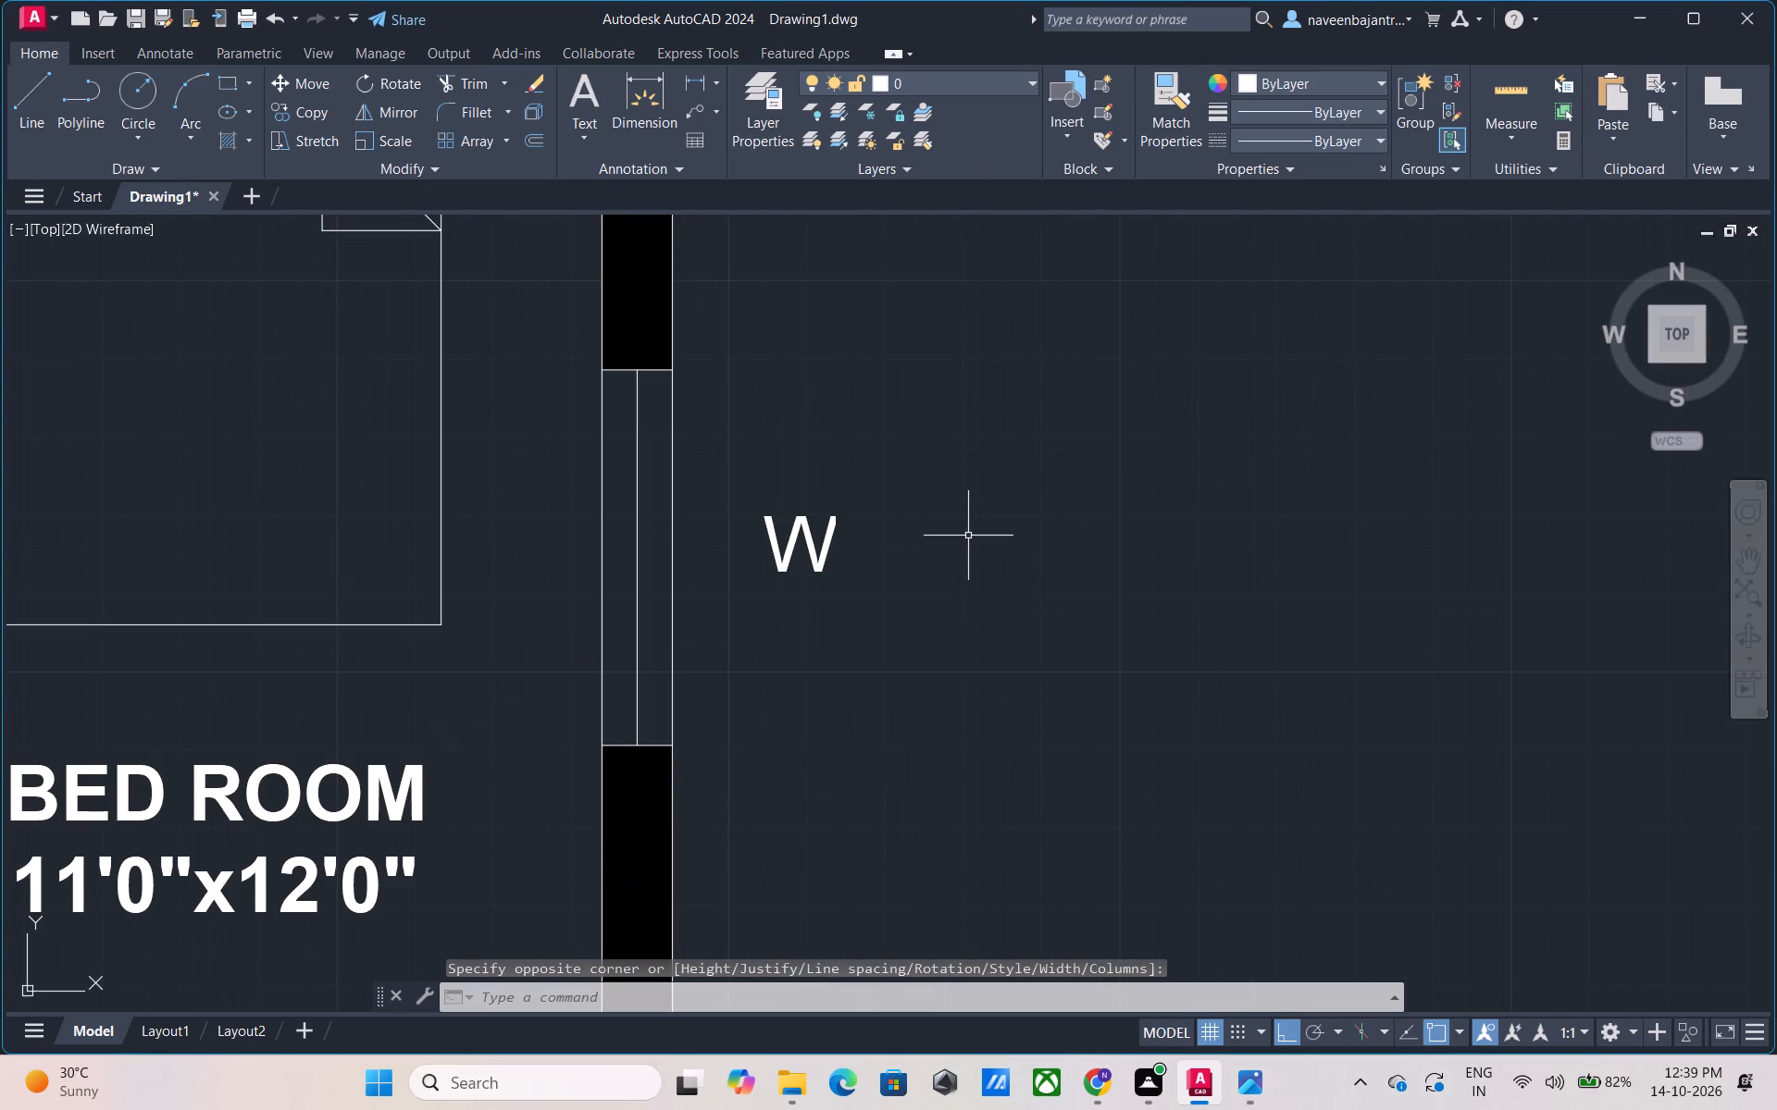
click(815, 564)
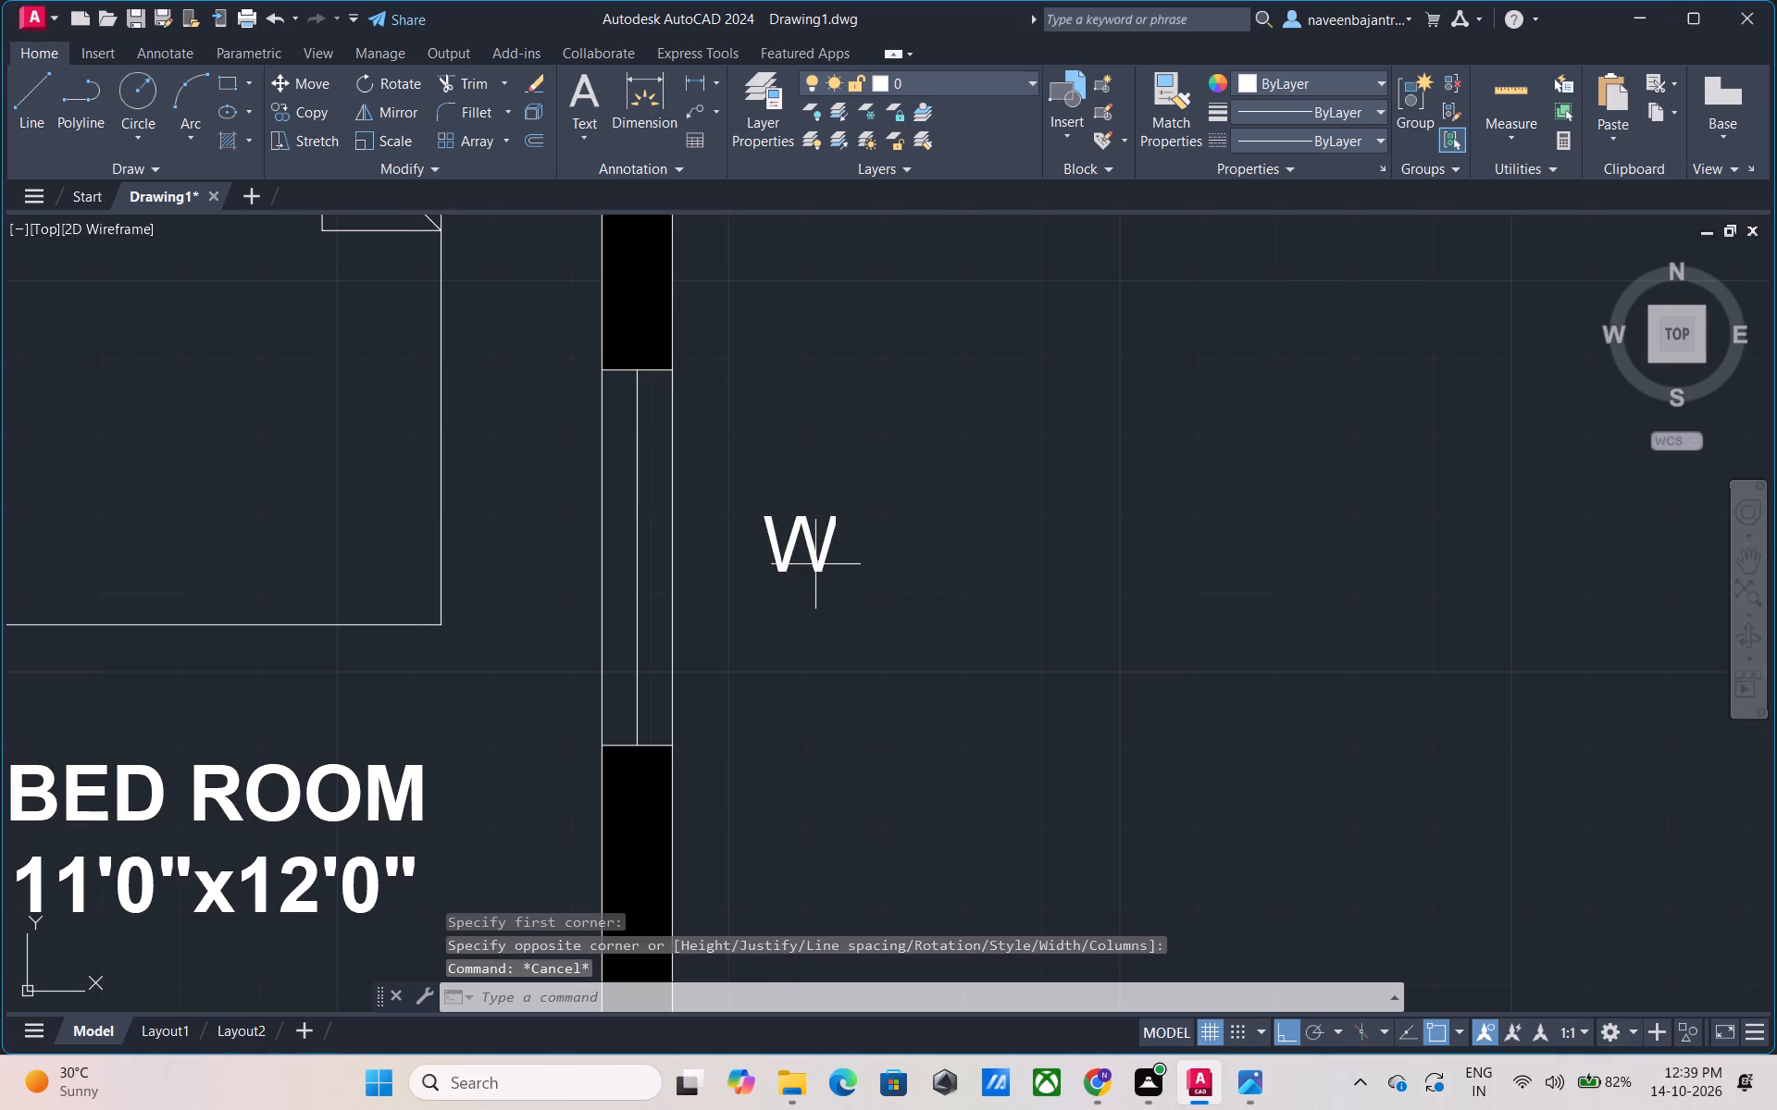
text(M)
key(space)
click(813, 553)
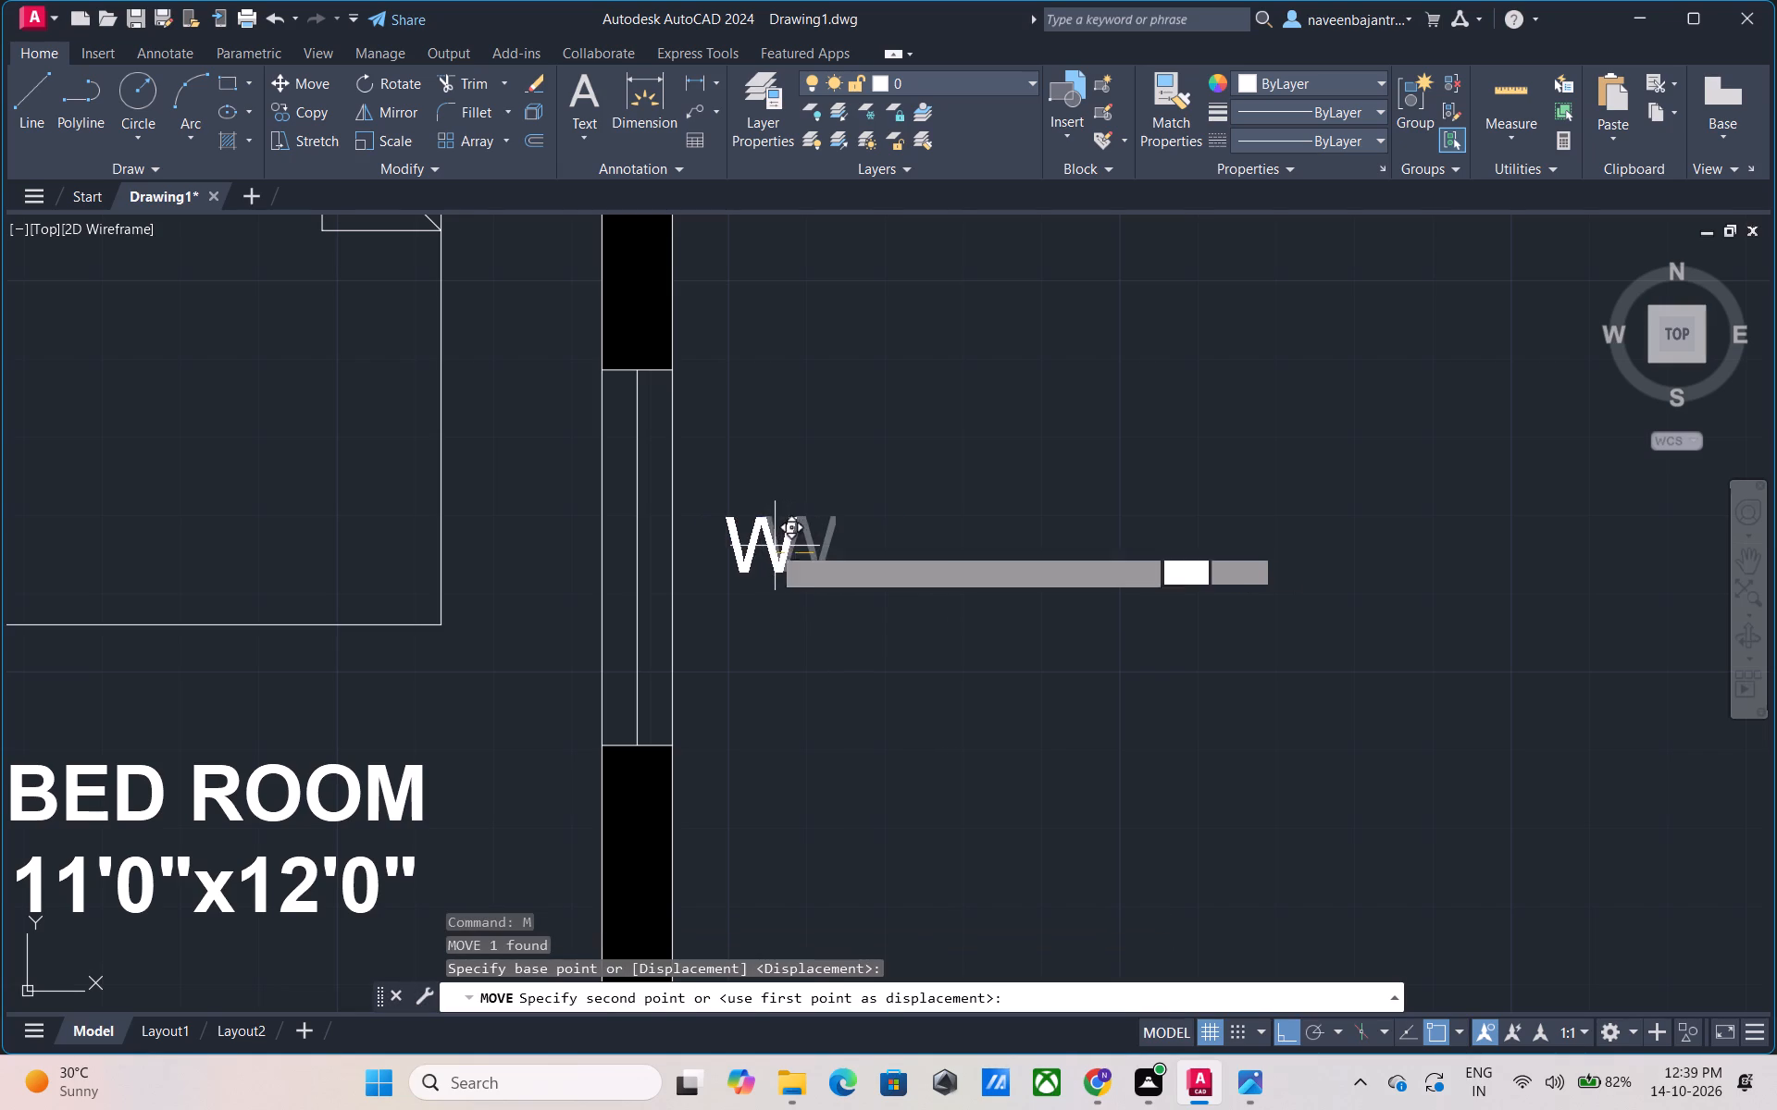
scroll(752, 549, up, 3)
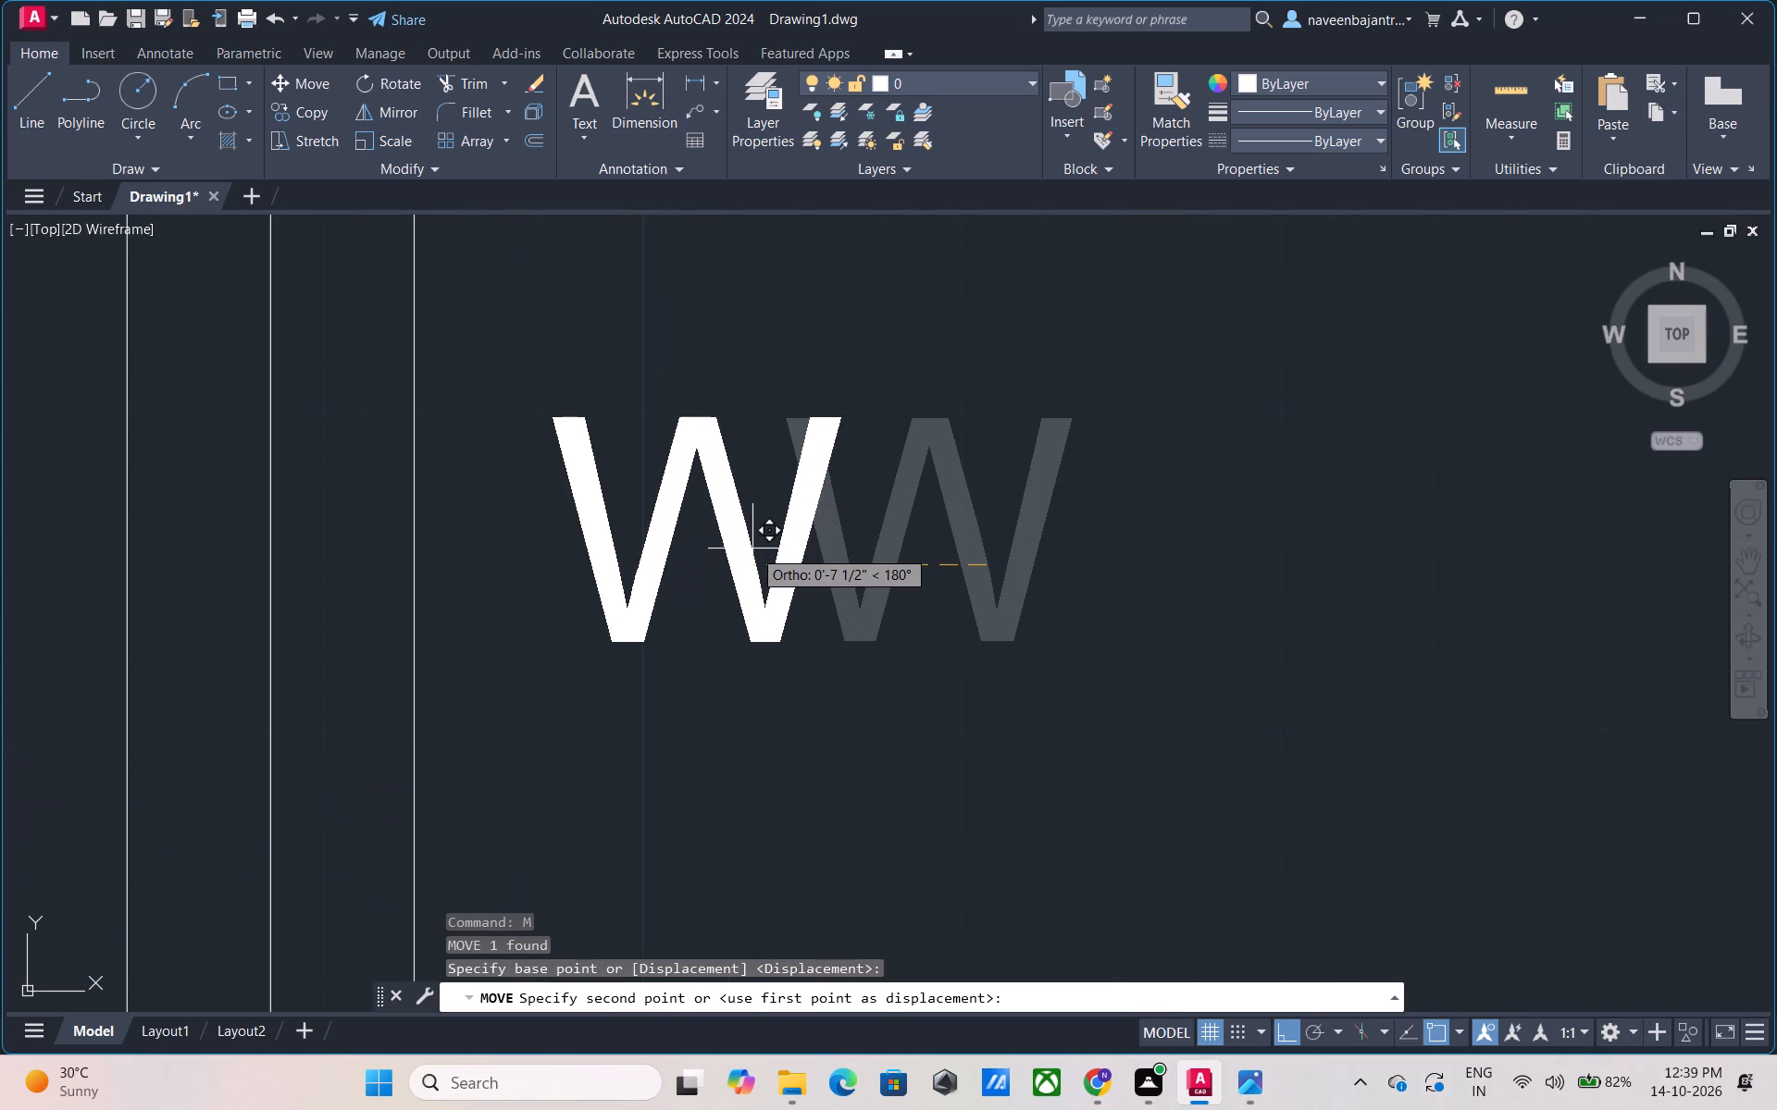
click(752, 549)
key(Escape)
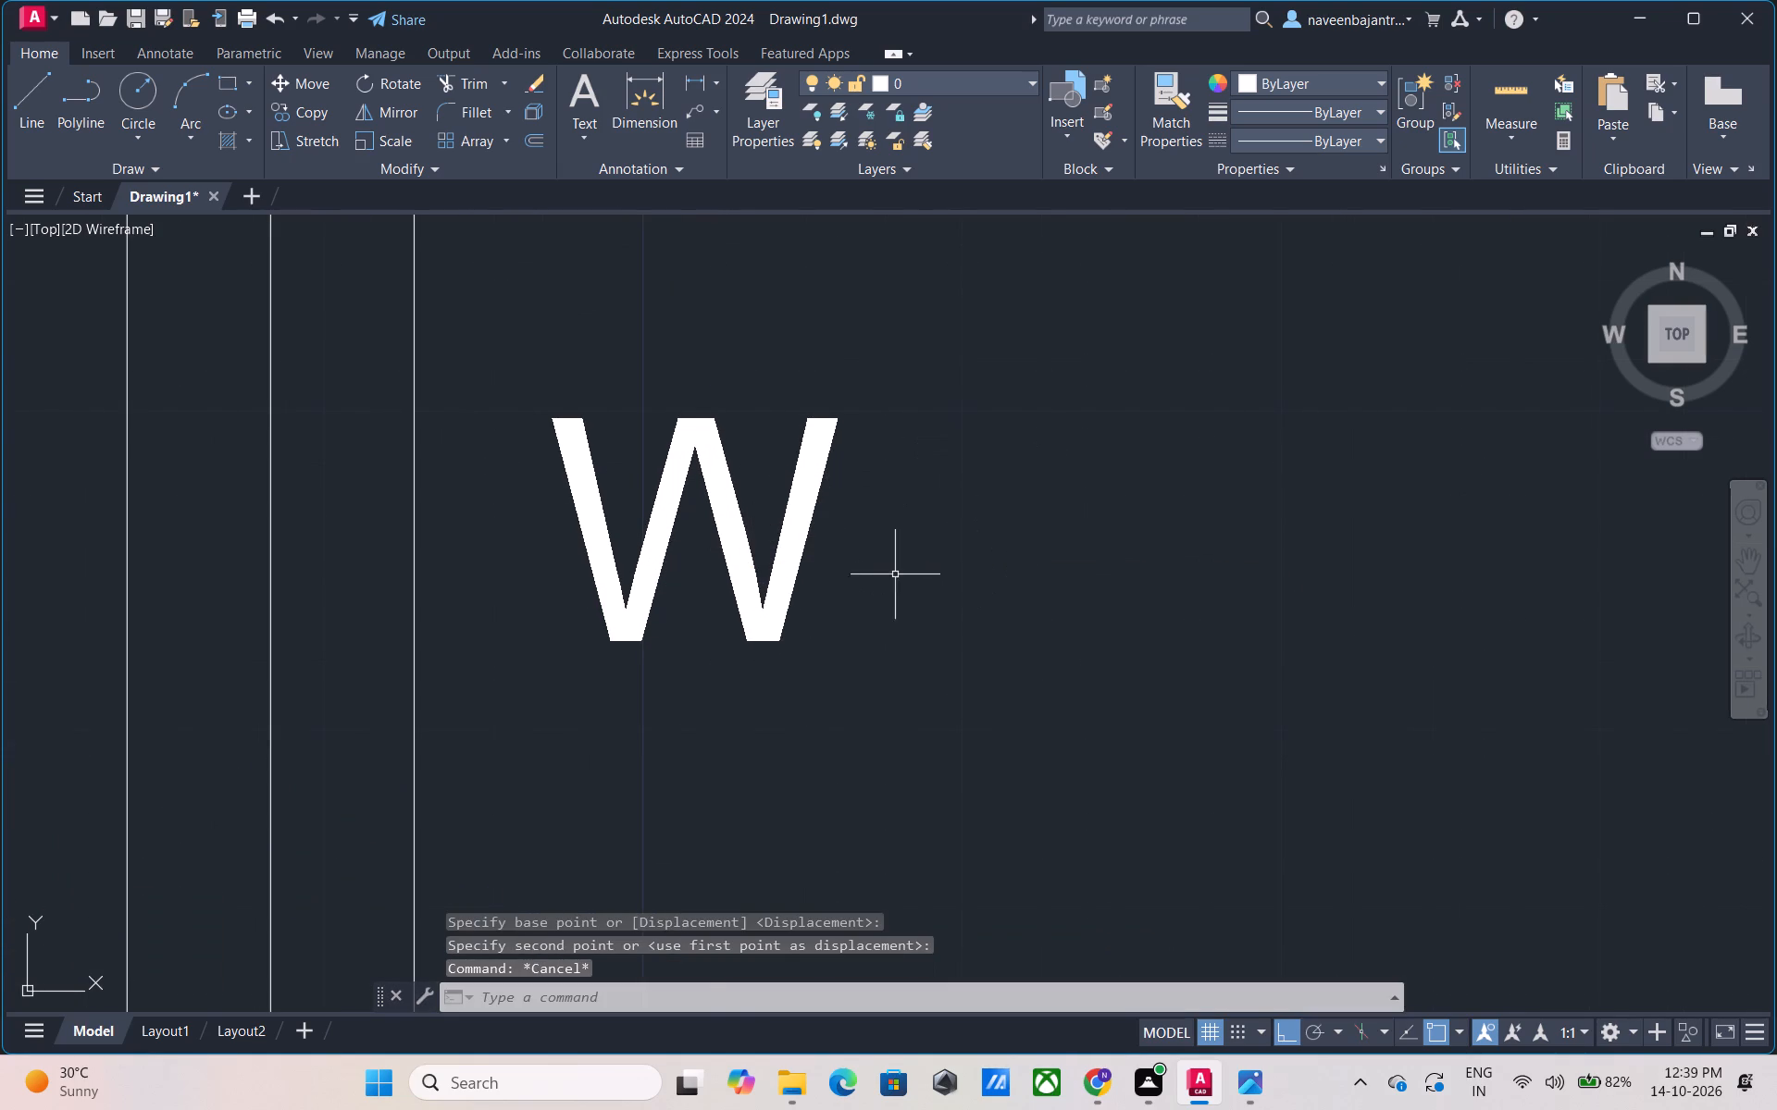
Copy the bedroom window's "W" label about 13' straight down, placing it outside the kitchen's outer-wall window.
scroll(901, 574, down, 6)
scroll(975, 592, down, 1)
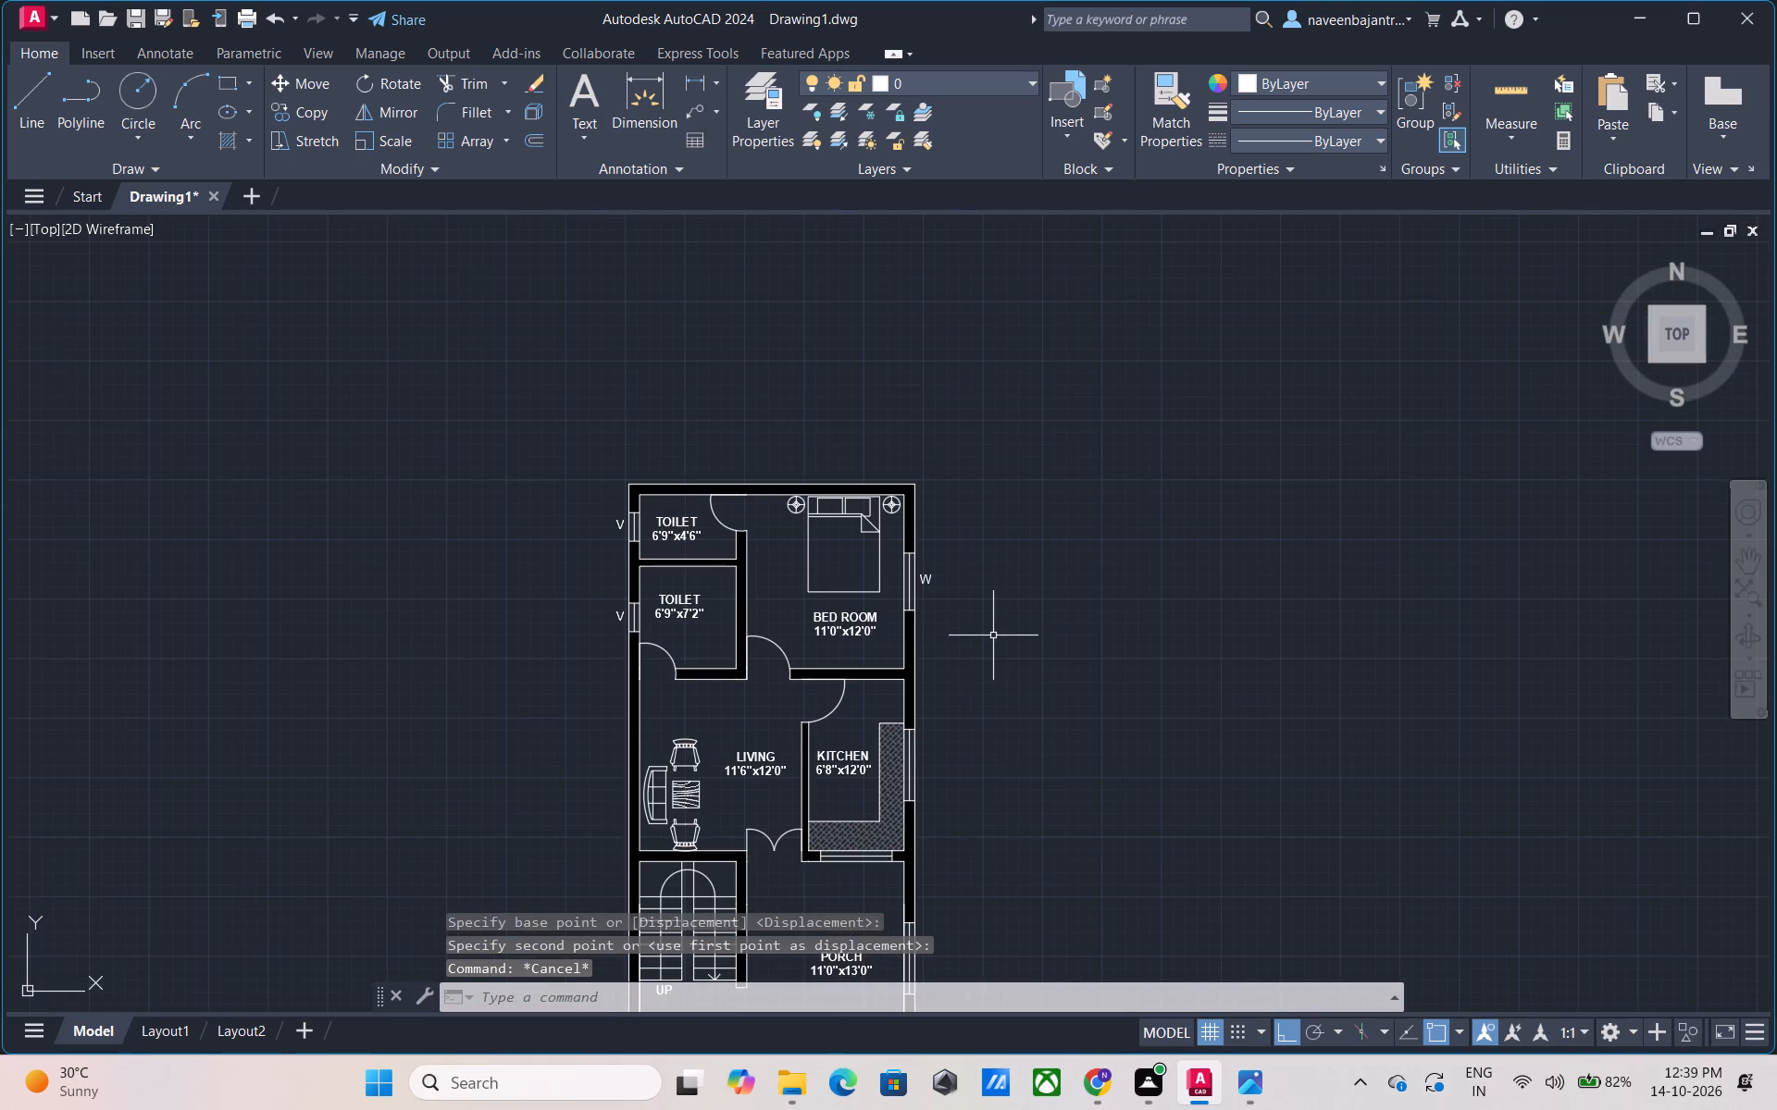
middle_drag(993, 636, 901, 590)
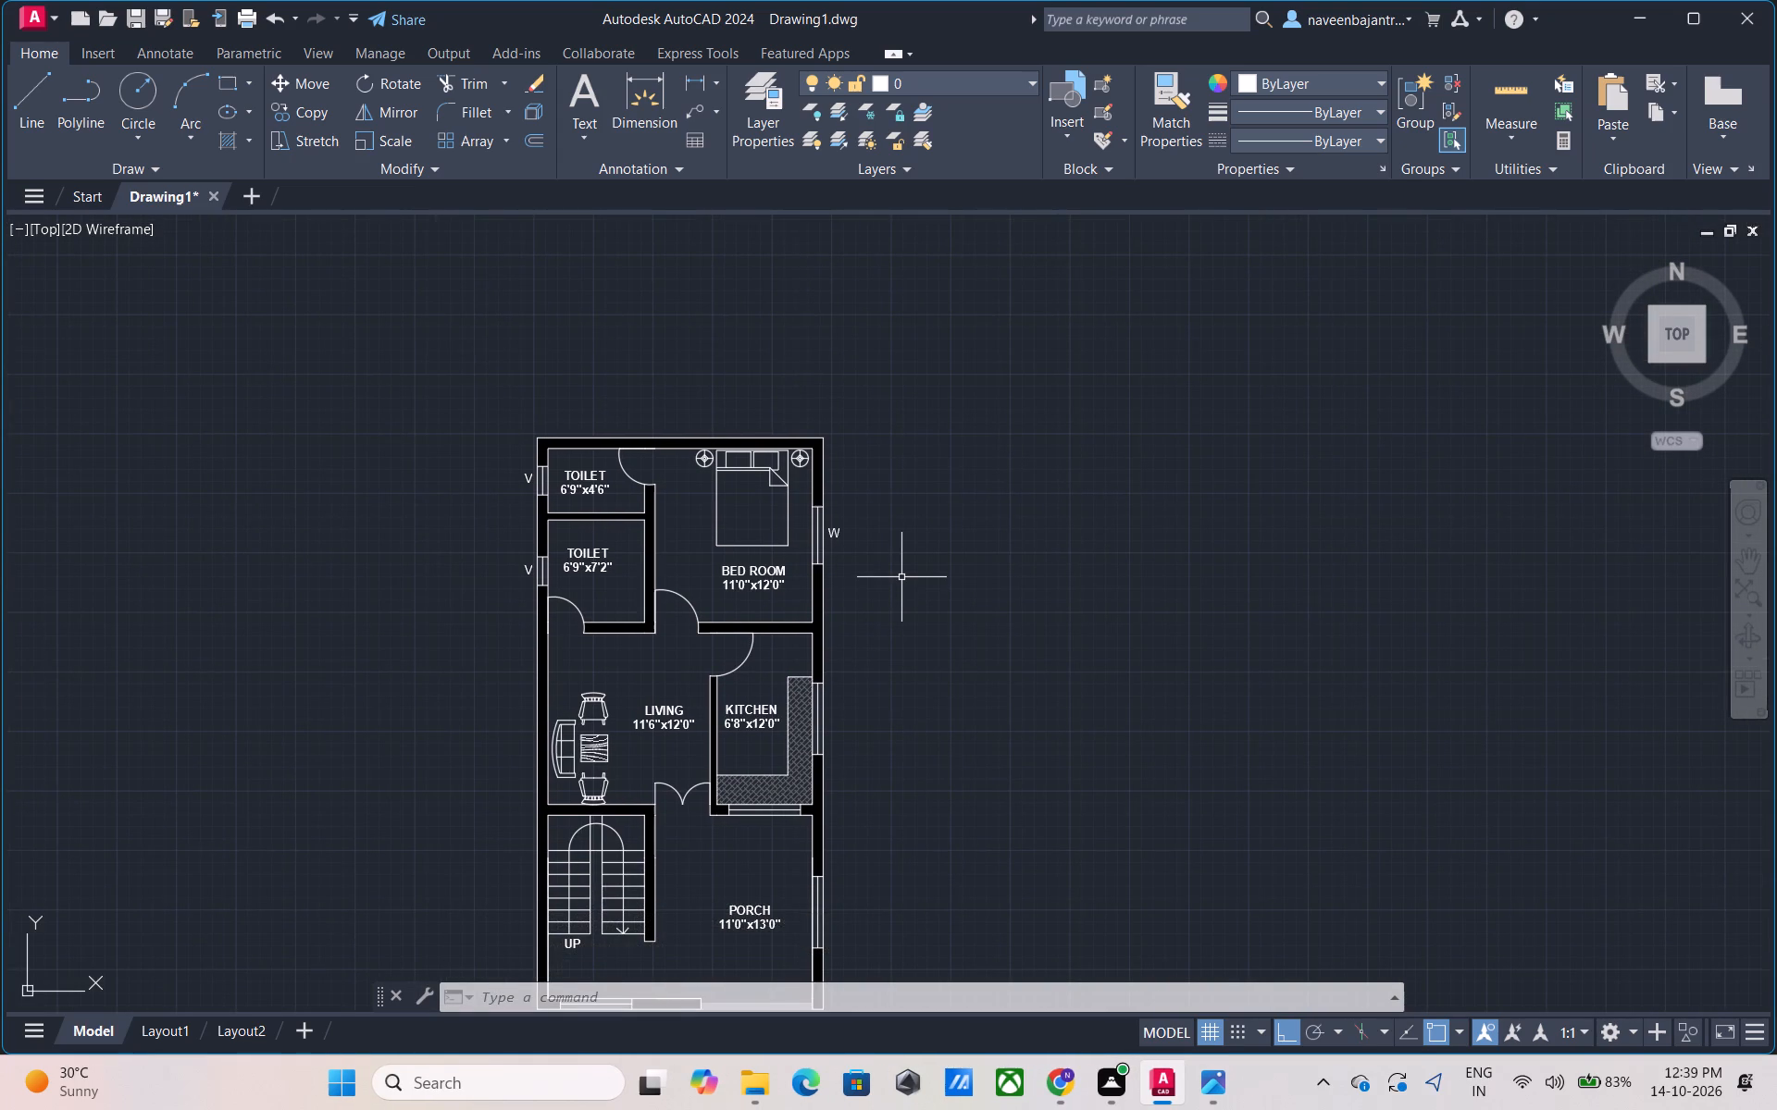
scroll(833, 542, up, 3)
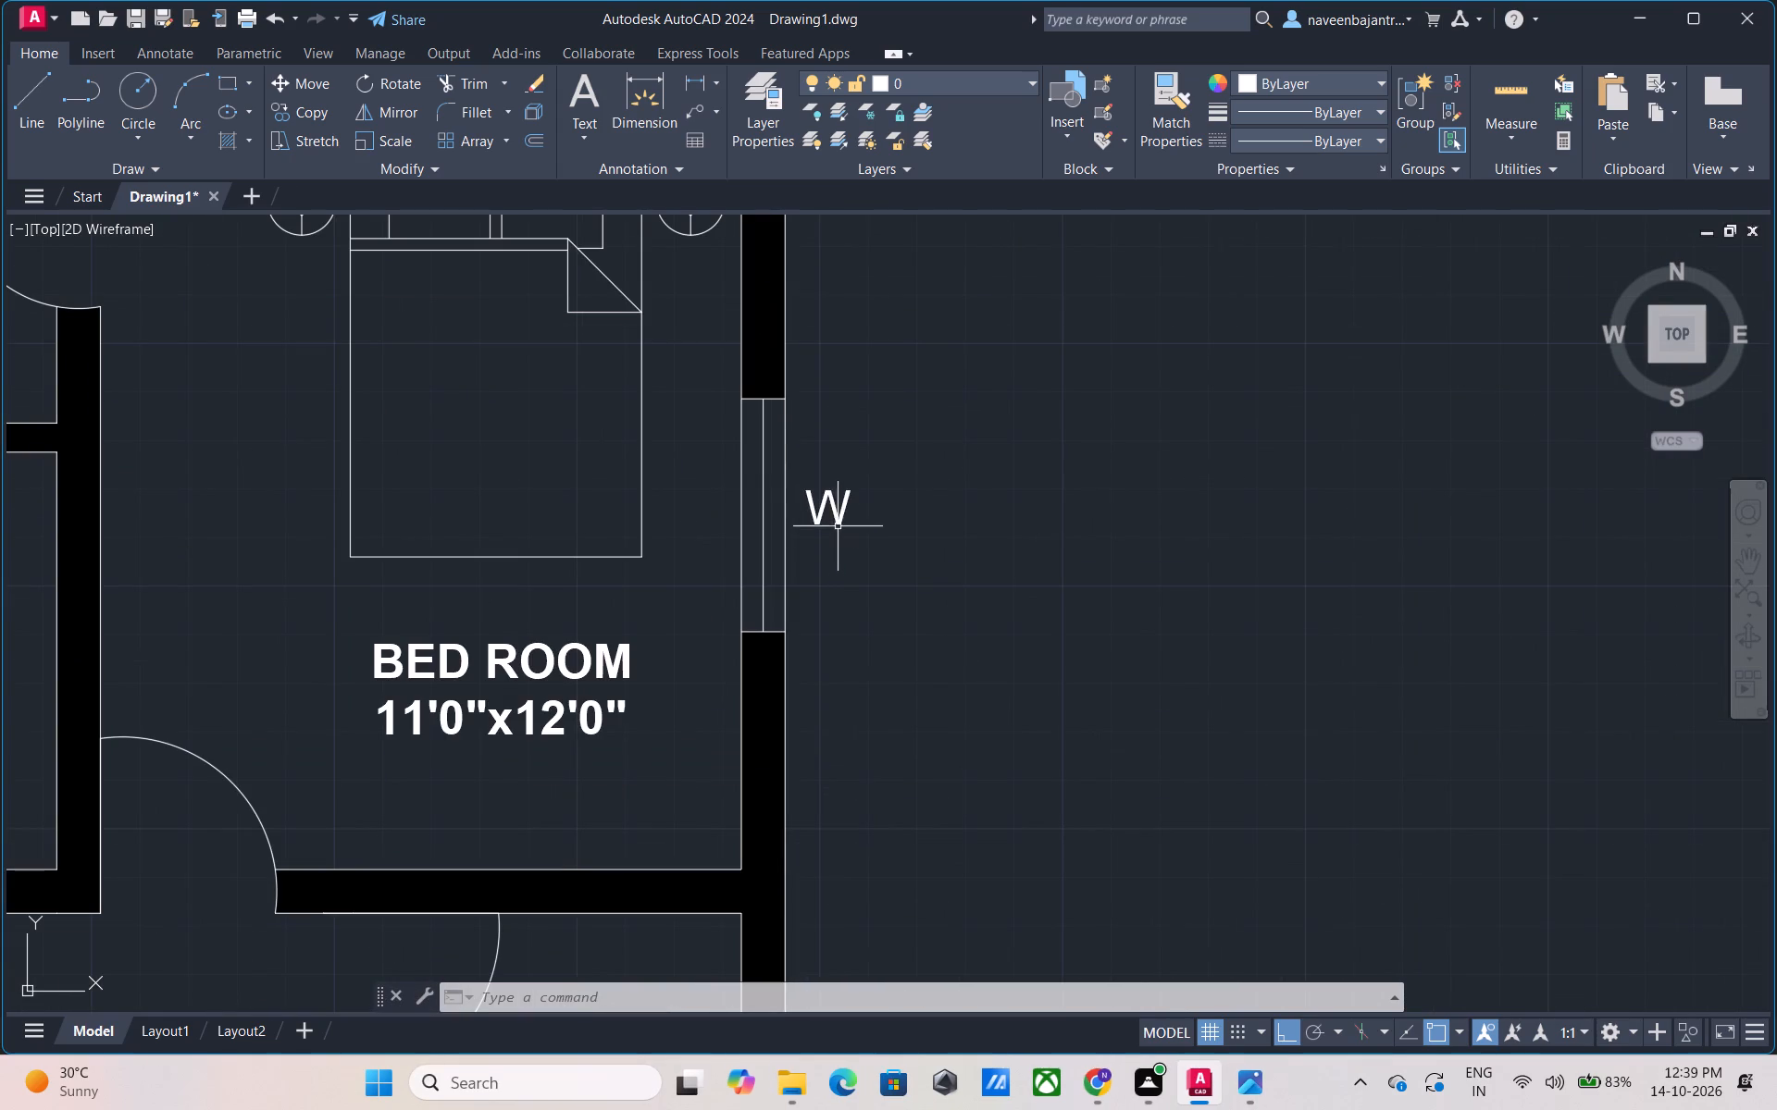
click(839, 523)
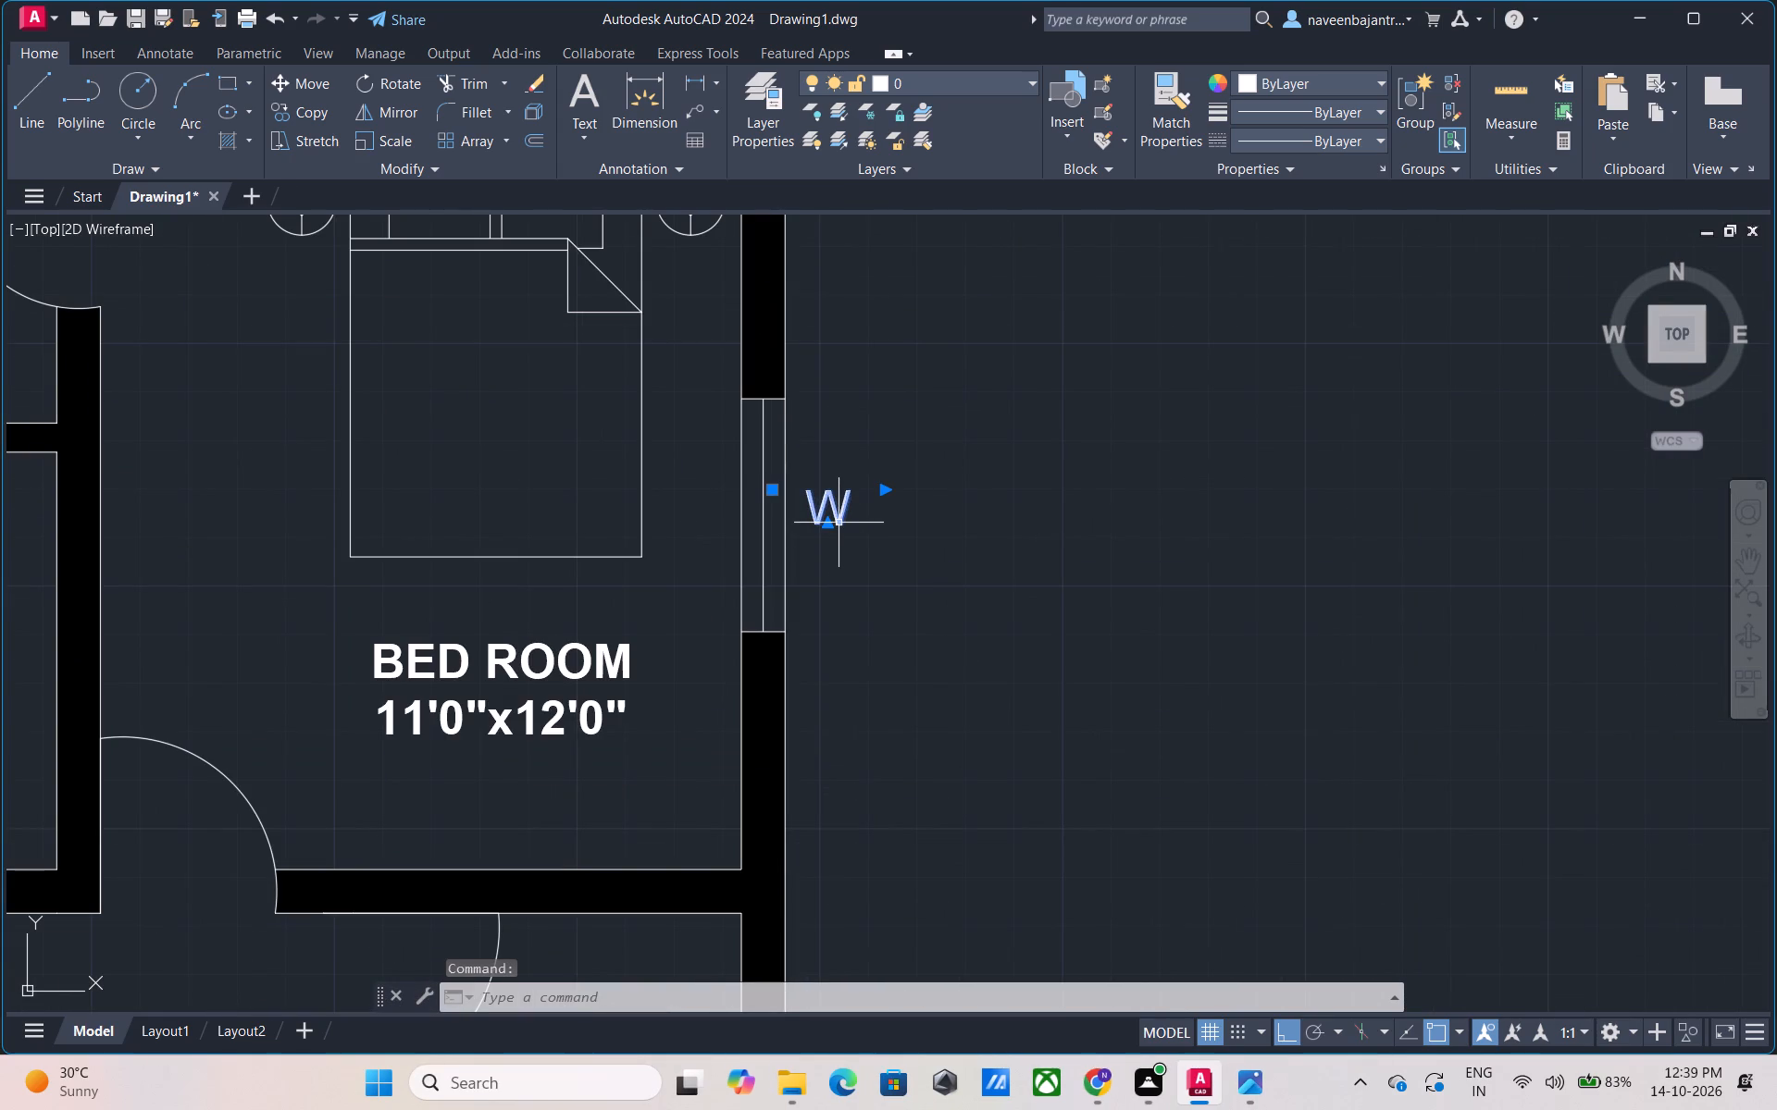
text(CO)
key(space)
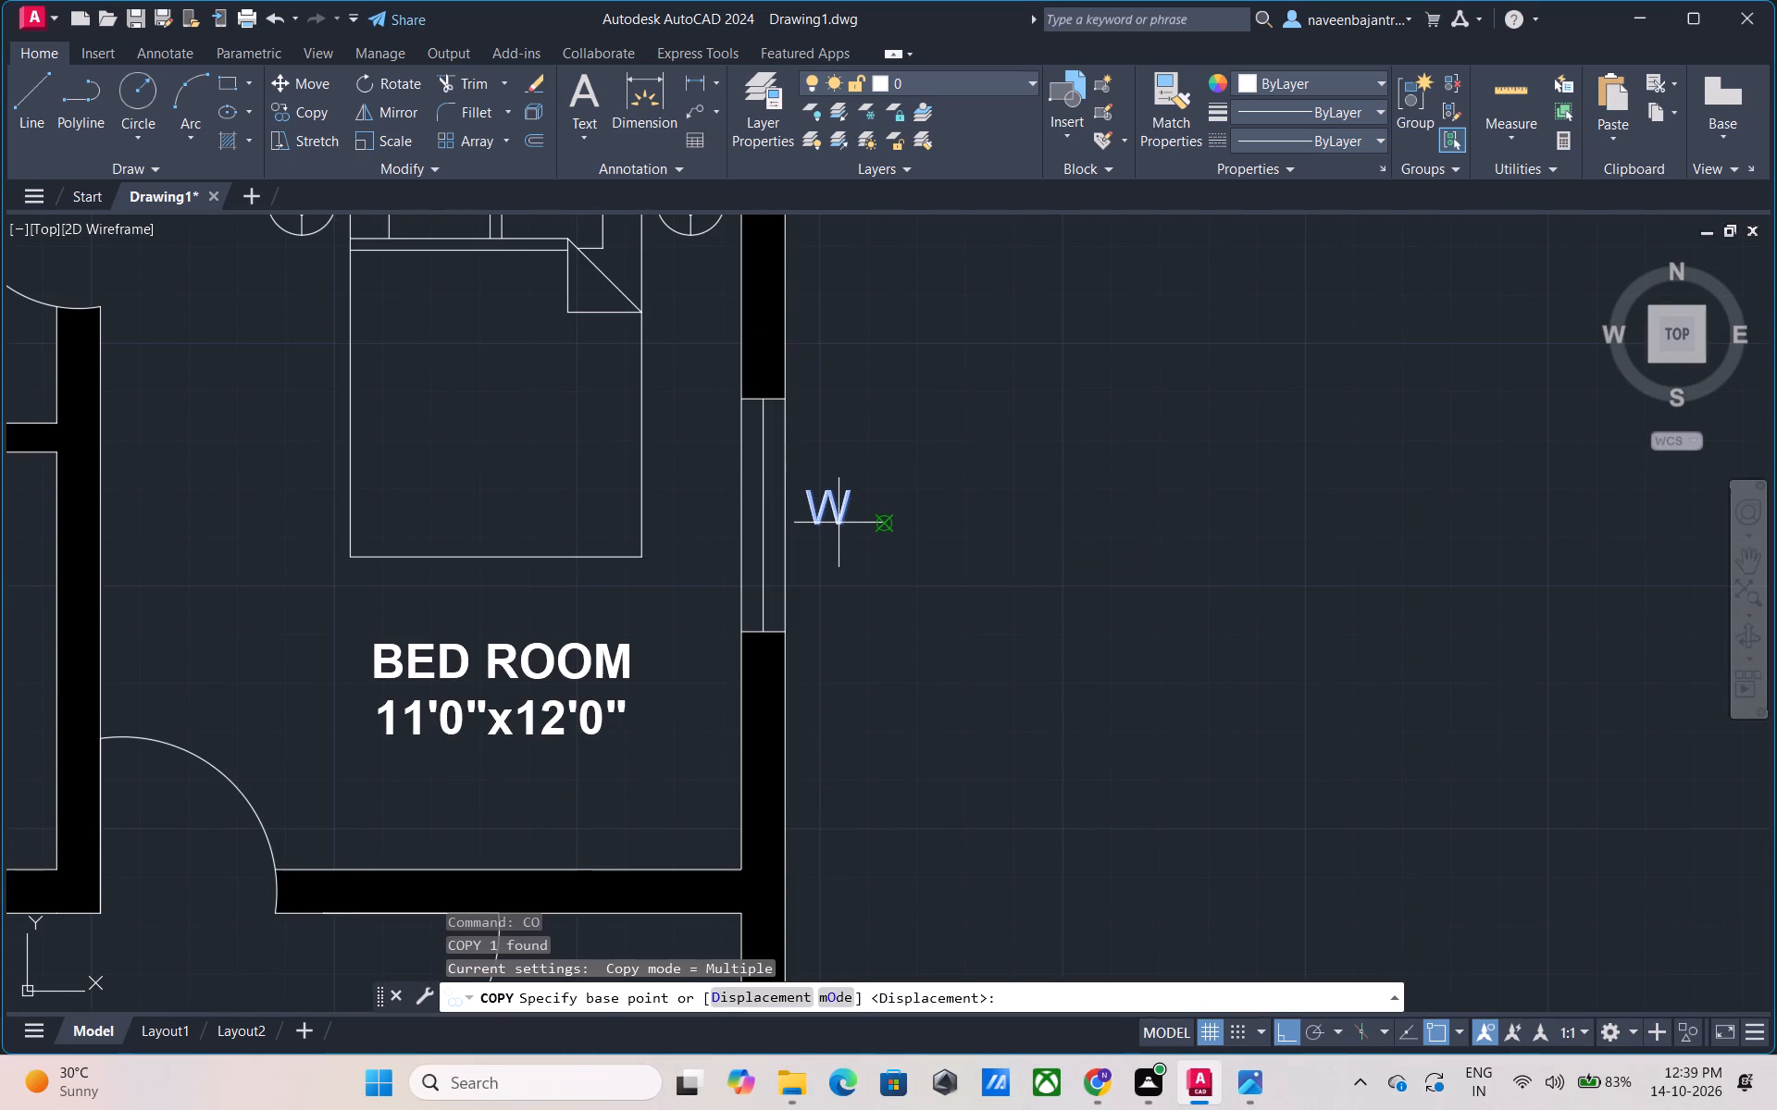
click(839, 523)
scroll(825, 702, down, 3)
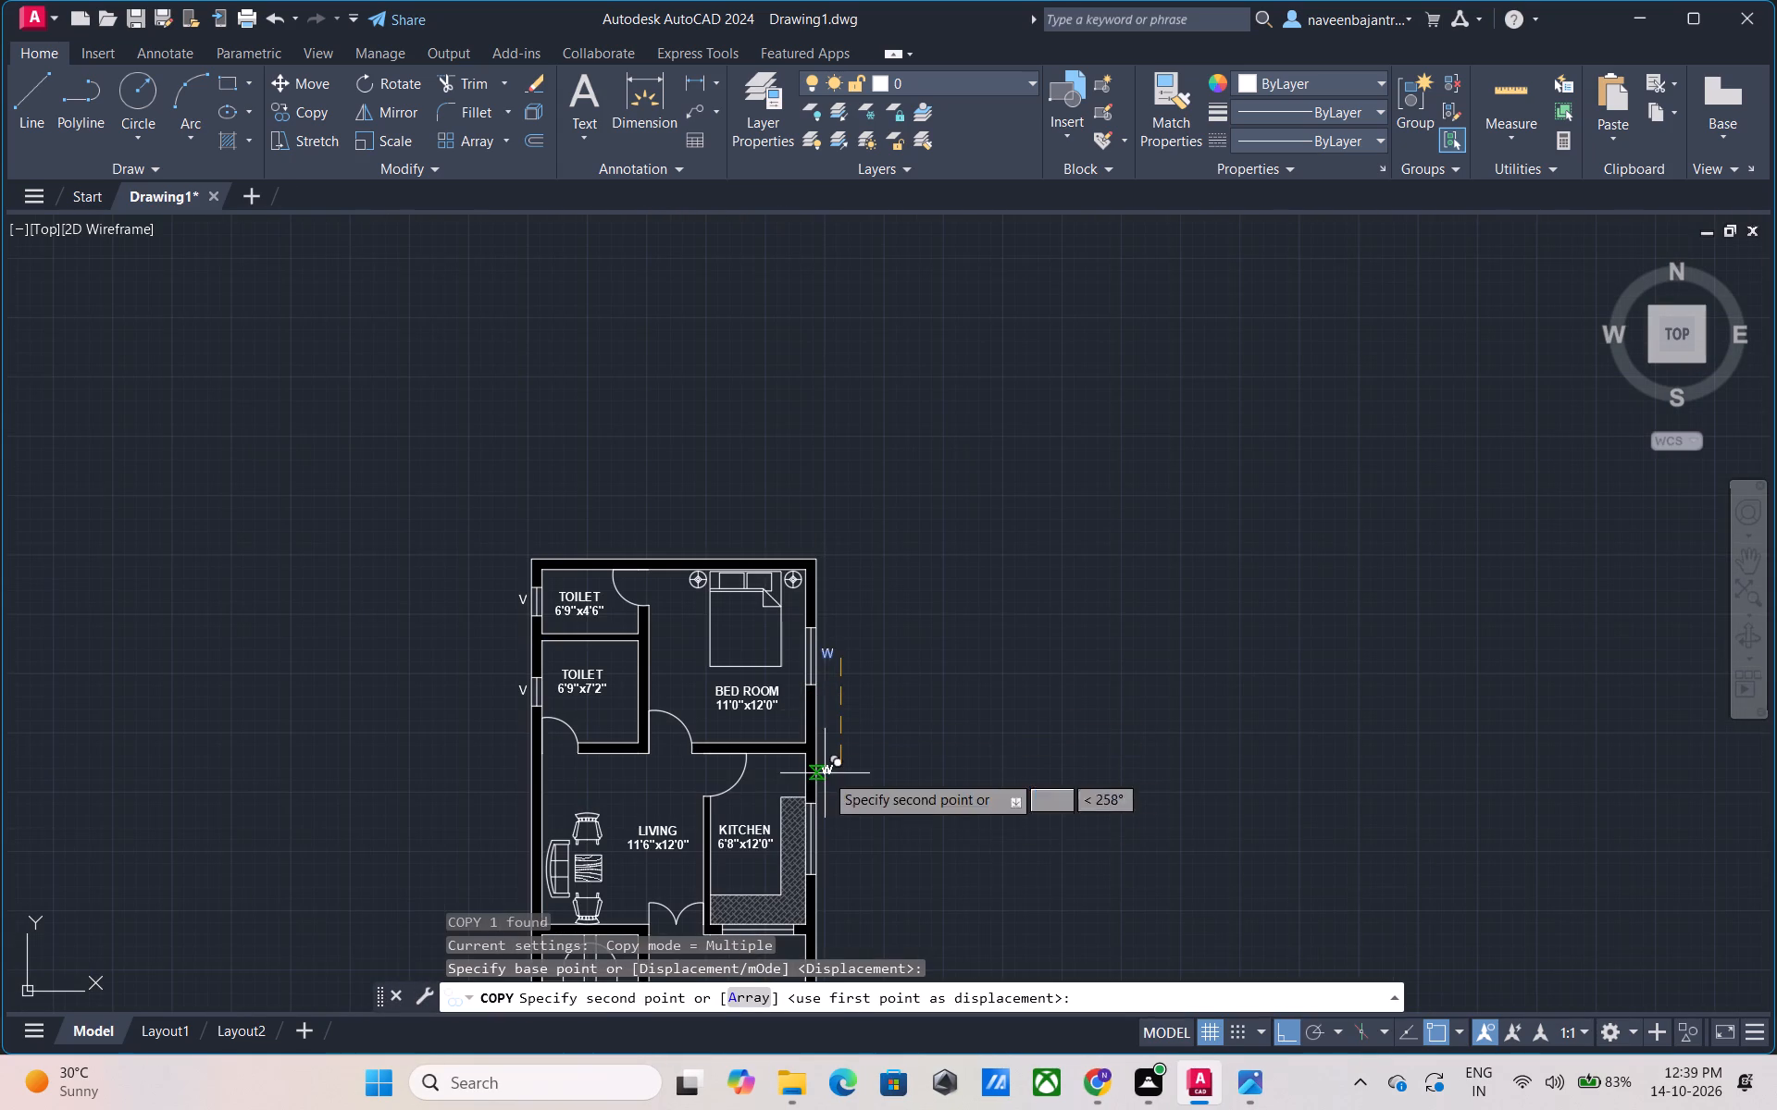
scroll(822, 853, up, 2)
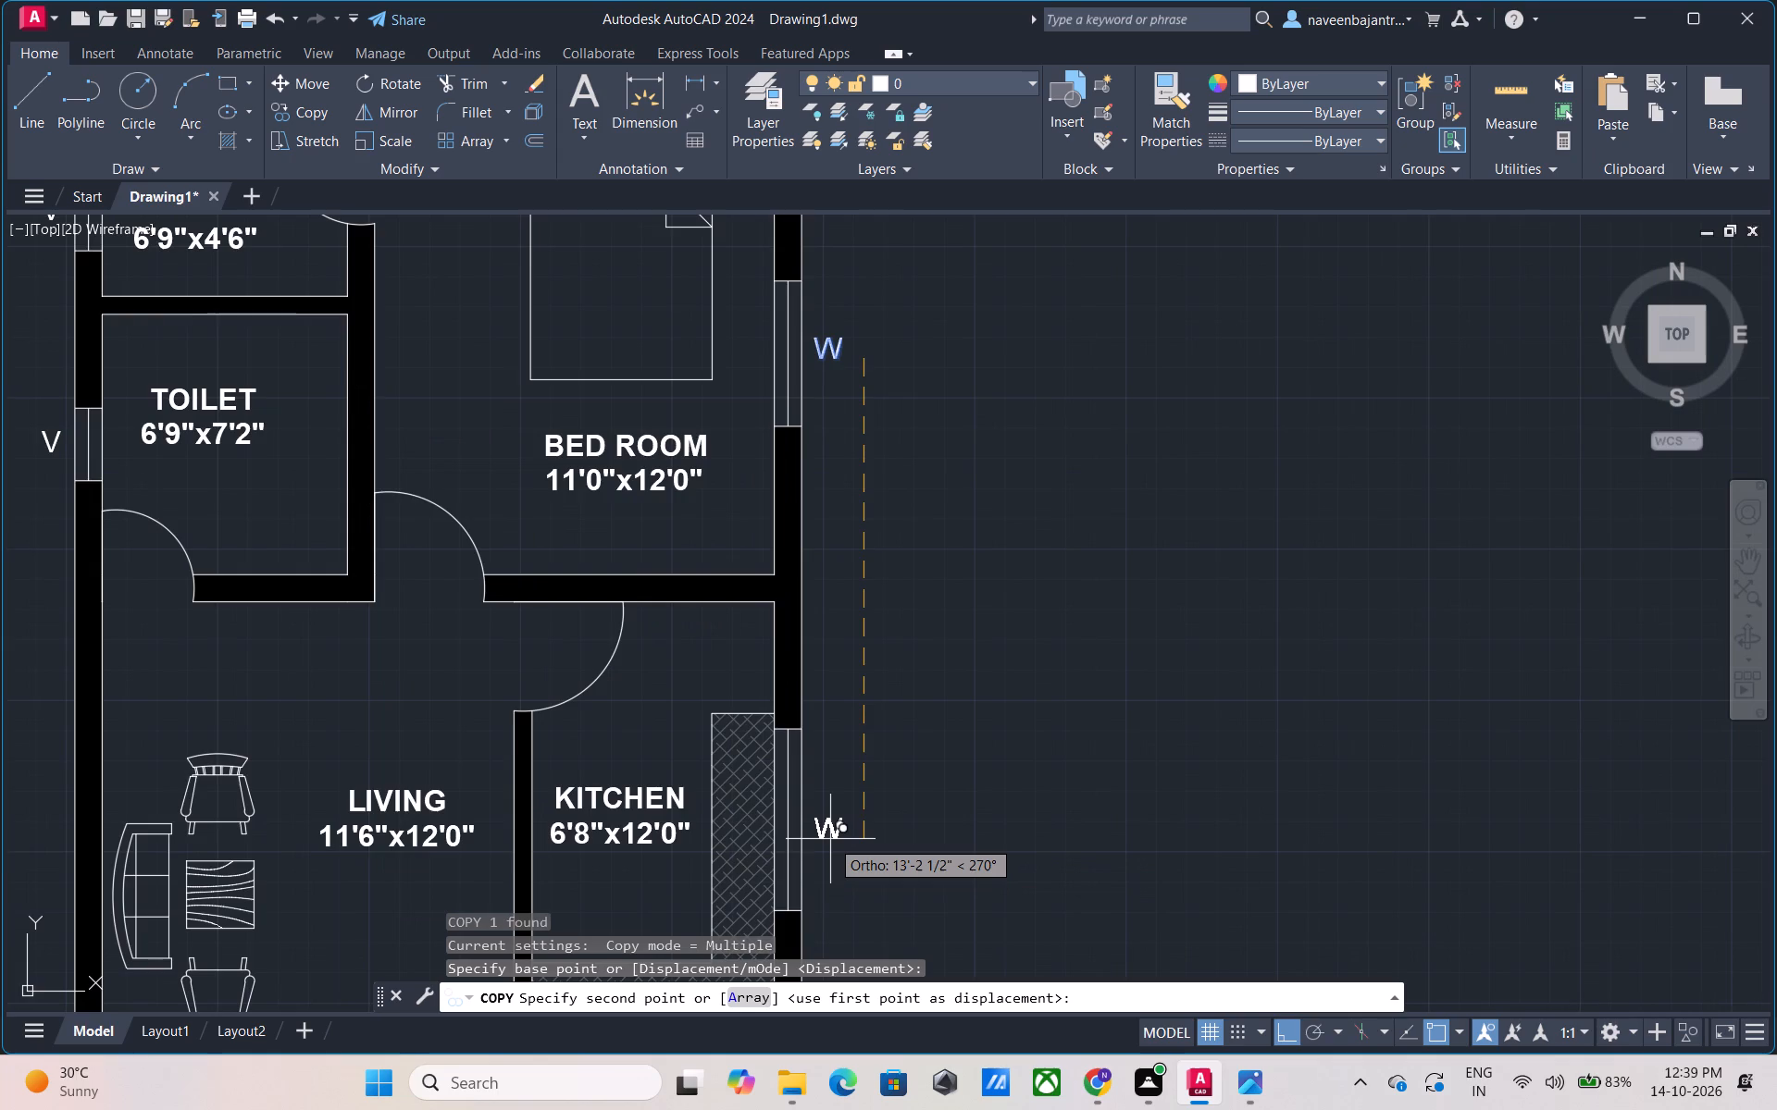
scroll(830, 839, up, 2)
scroll(830, 839, down, 1)
middle_drag(830, 839, 879, 675)
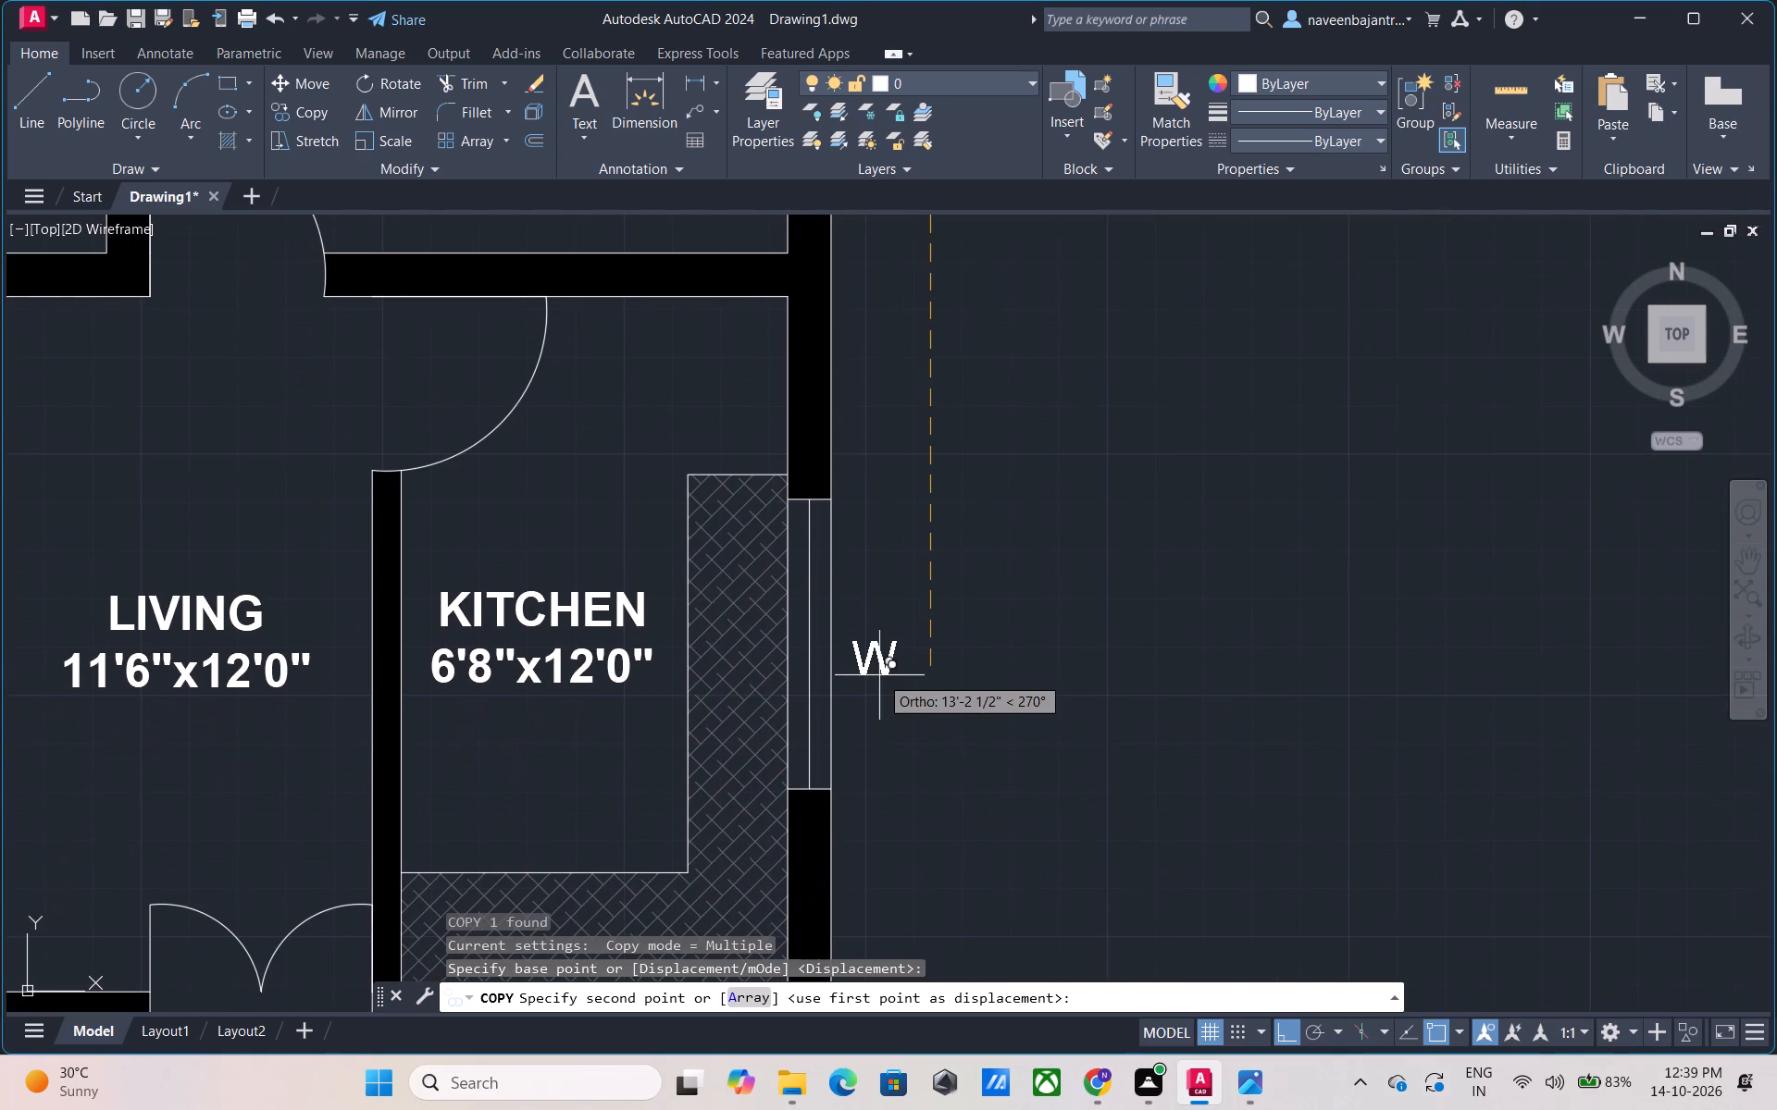
click(881, 663)
Place another copy of the "W" label about 26'-8" straight down from the original, outside the porch's side window.
scroll(884, 811, down, 3)
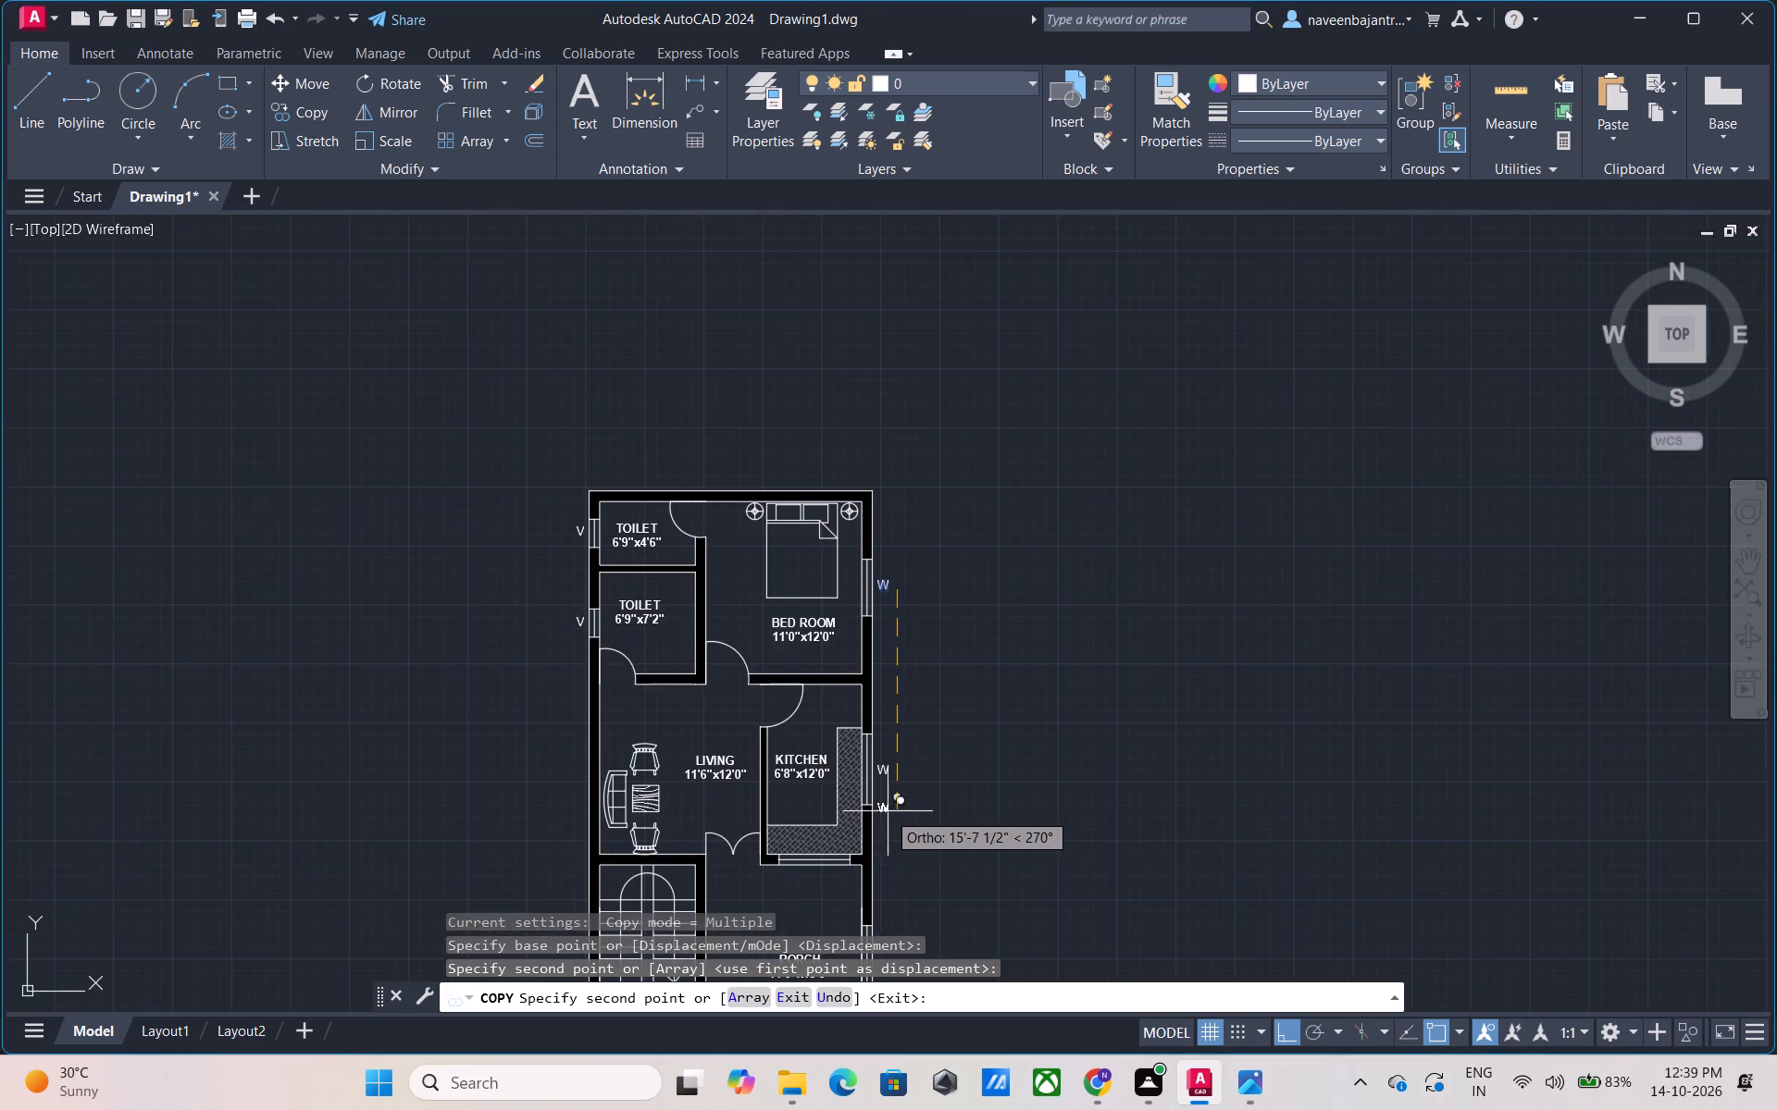
middle_drag(890, 810, 929, 528)
scroll(923, 706, up, 1)
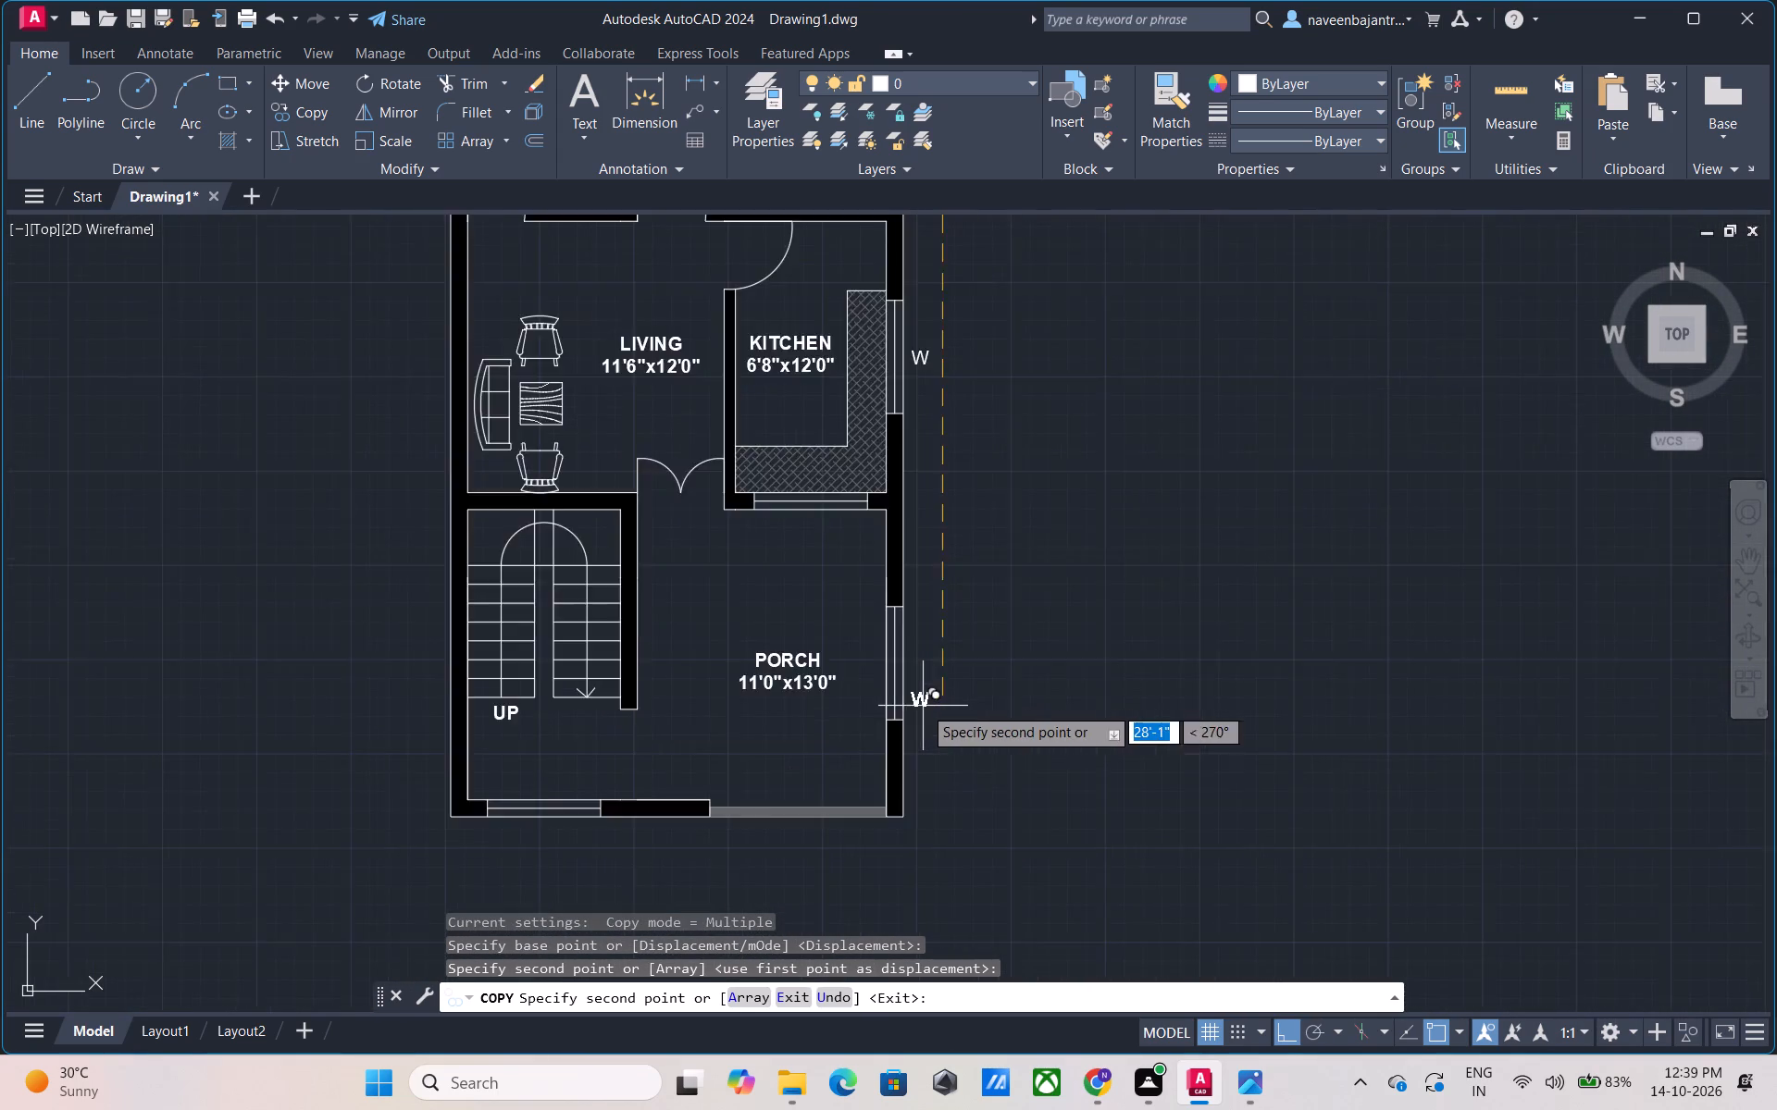
scroll(923, 706, up, 2)
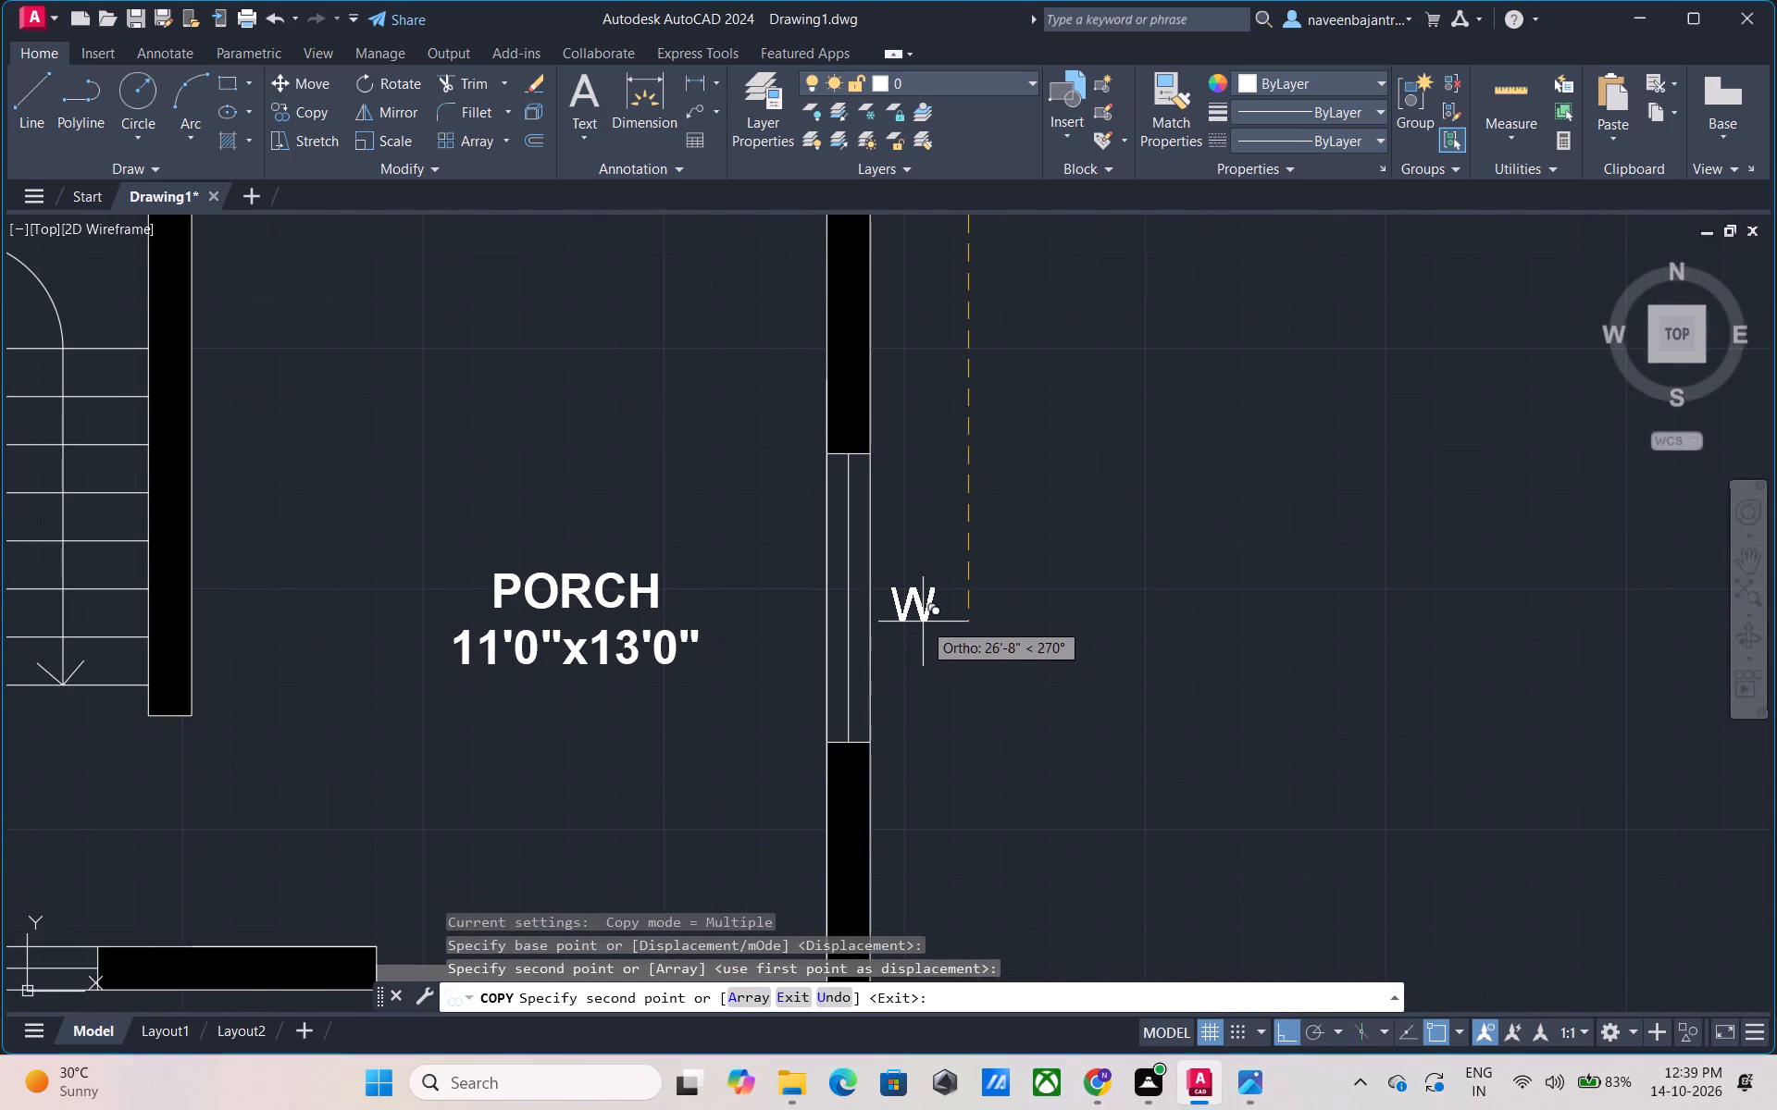
click(923, 619)
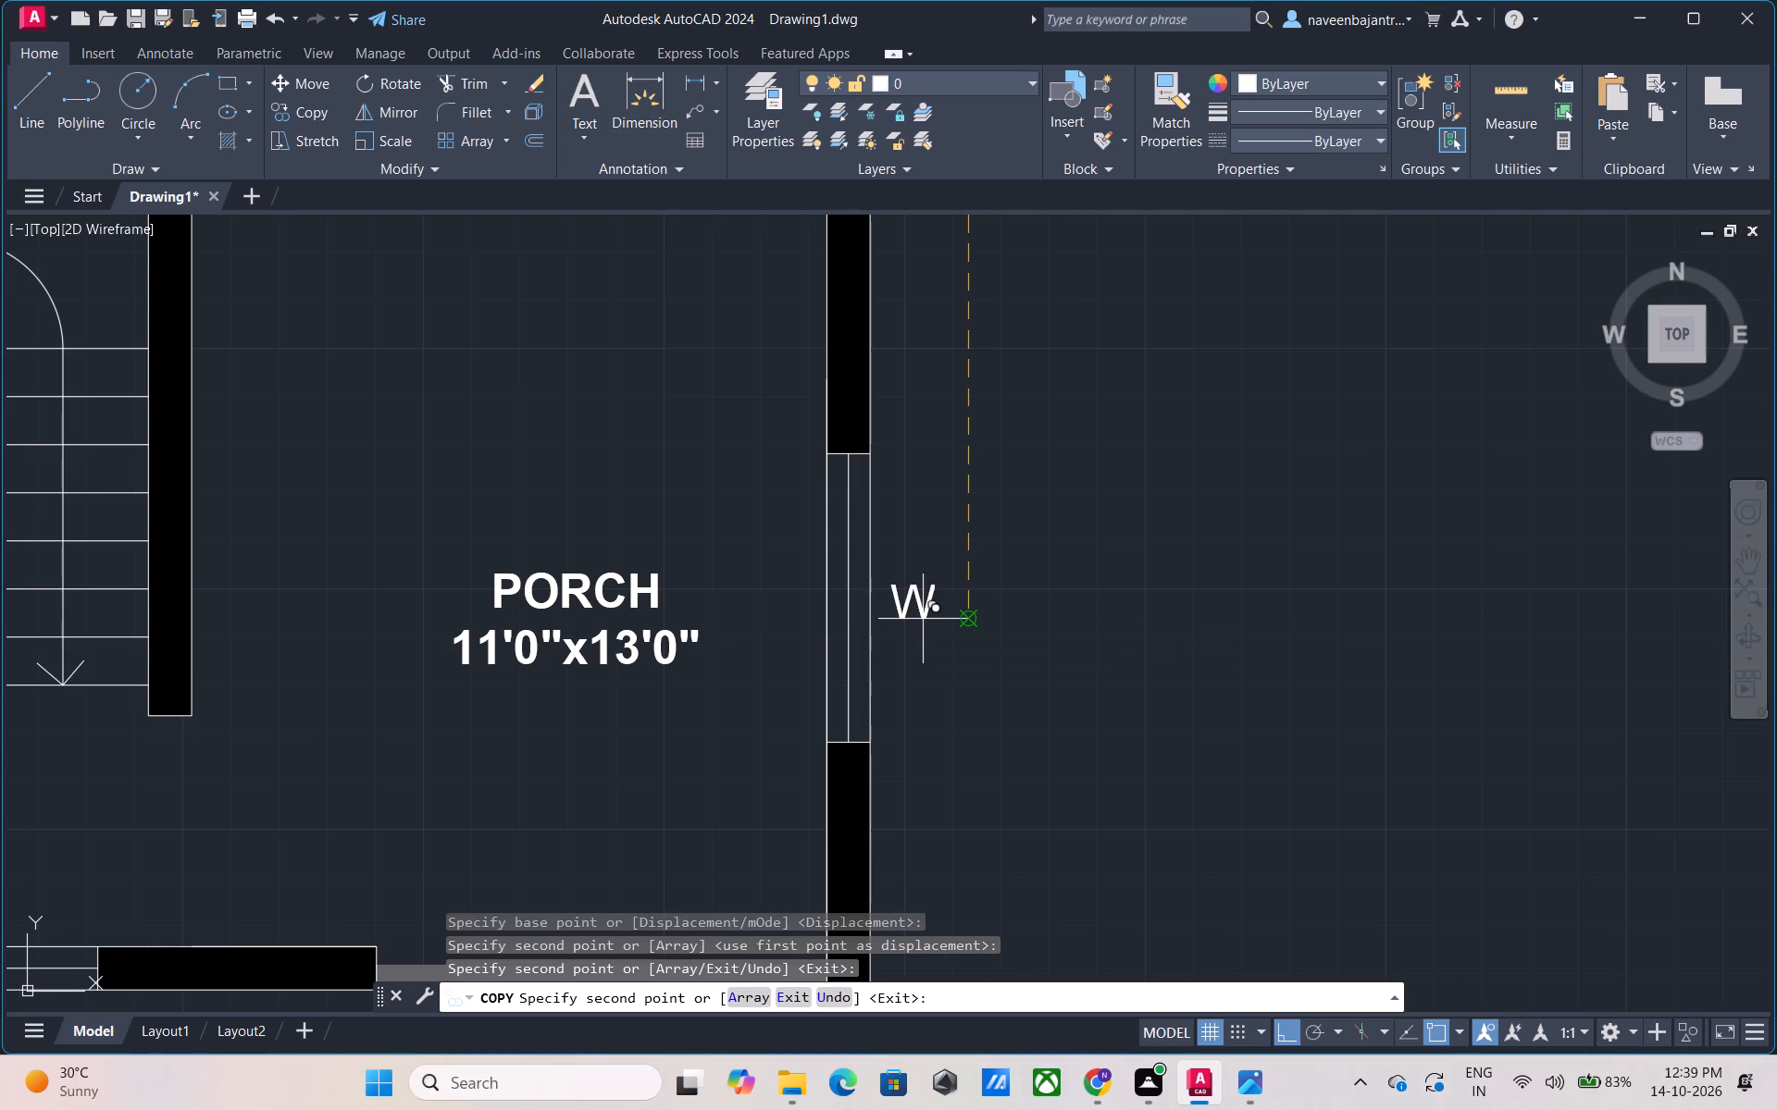
key(Escape)
Add a centred multiline text label "W", 7" high, on the porch side of the window between kitchen and porch.
scroll(927, 641, down, 3)
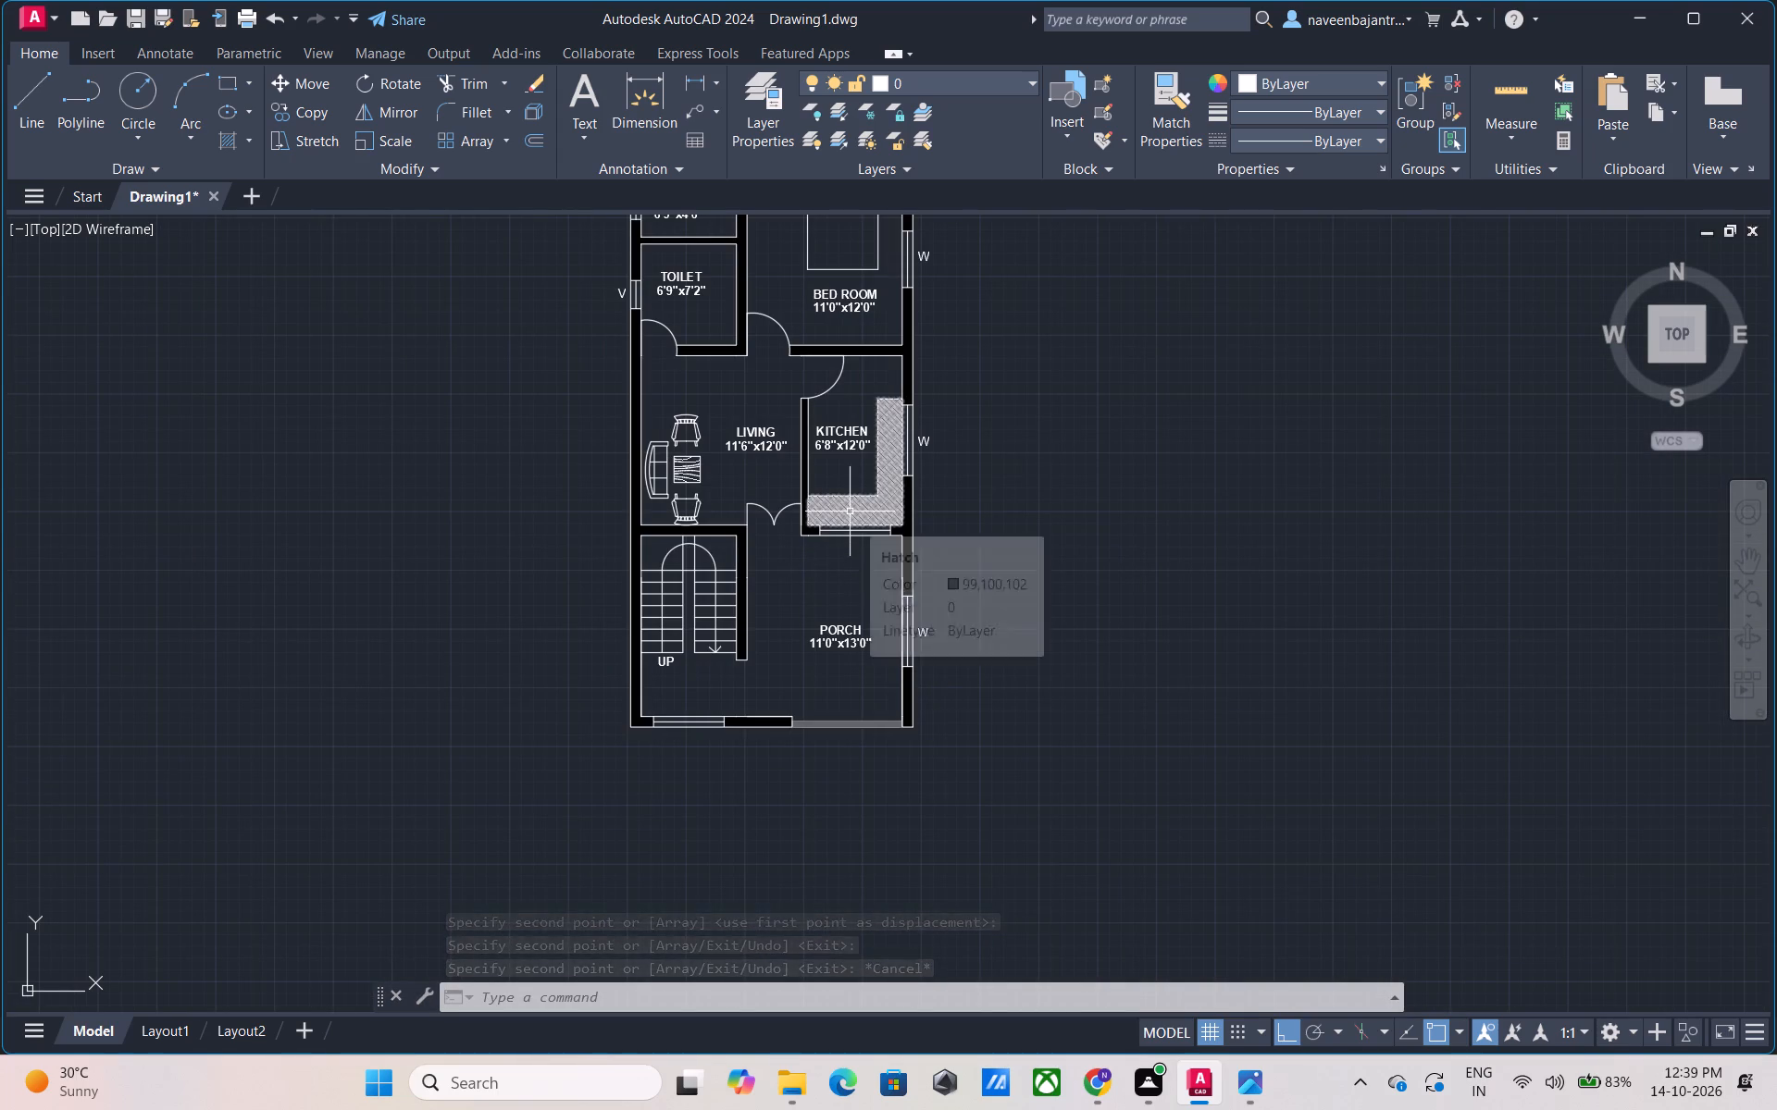
scroll(850, 512, up, 4)
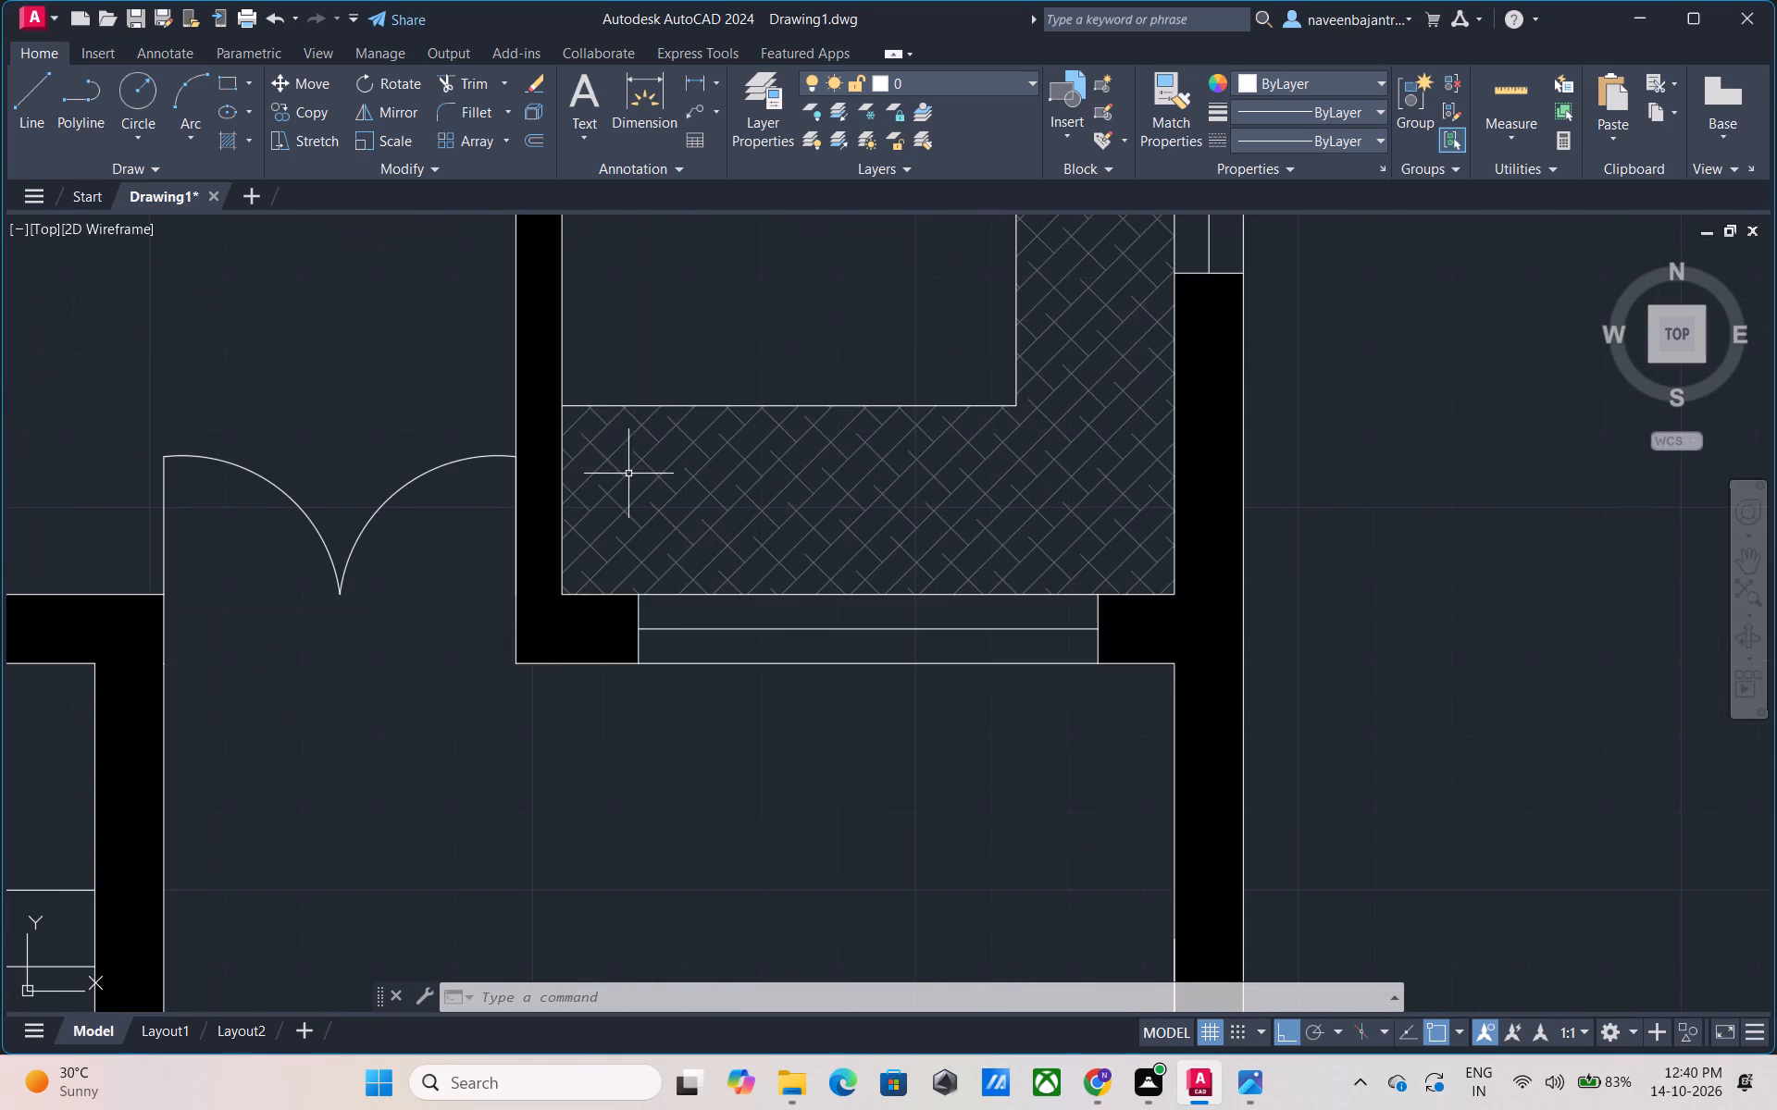
click(576, 89)
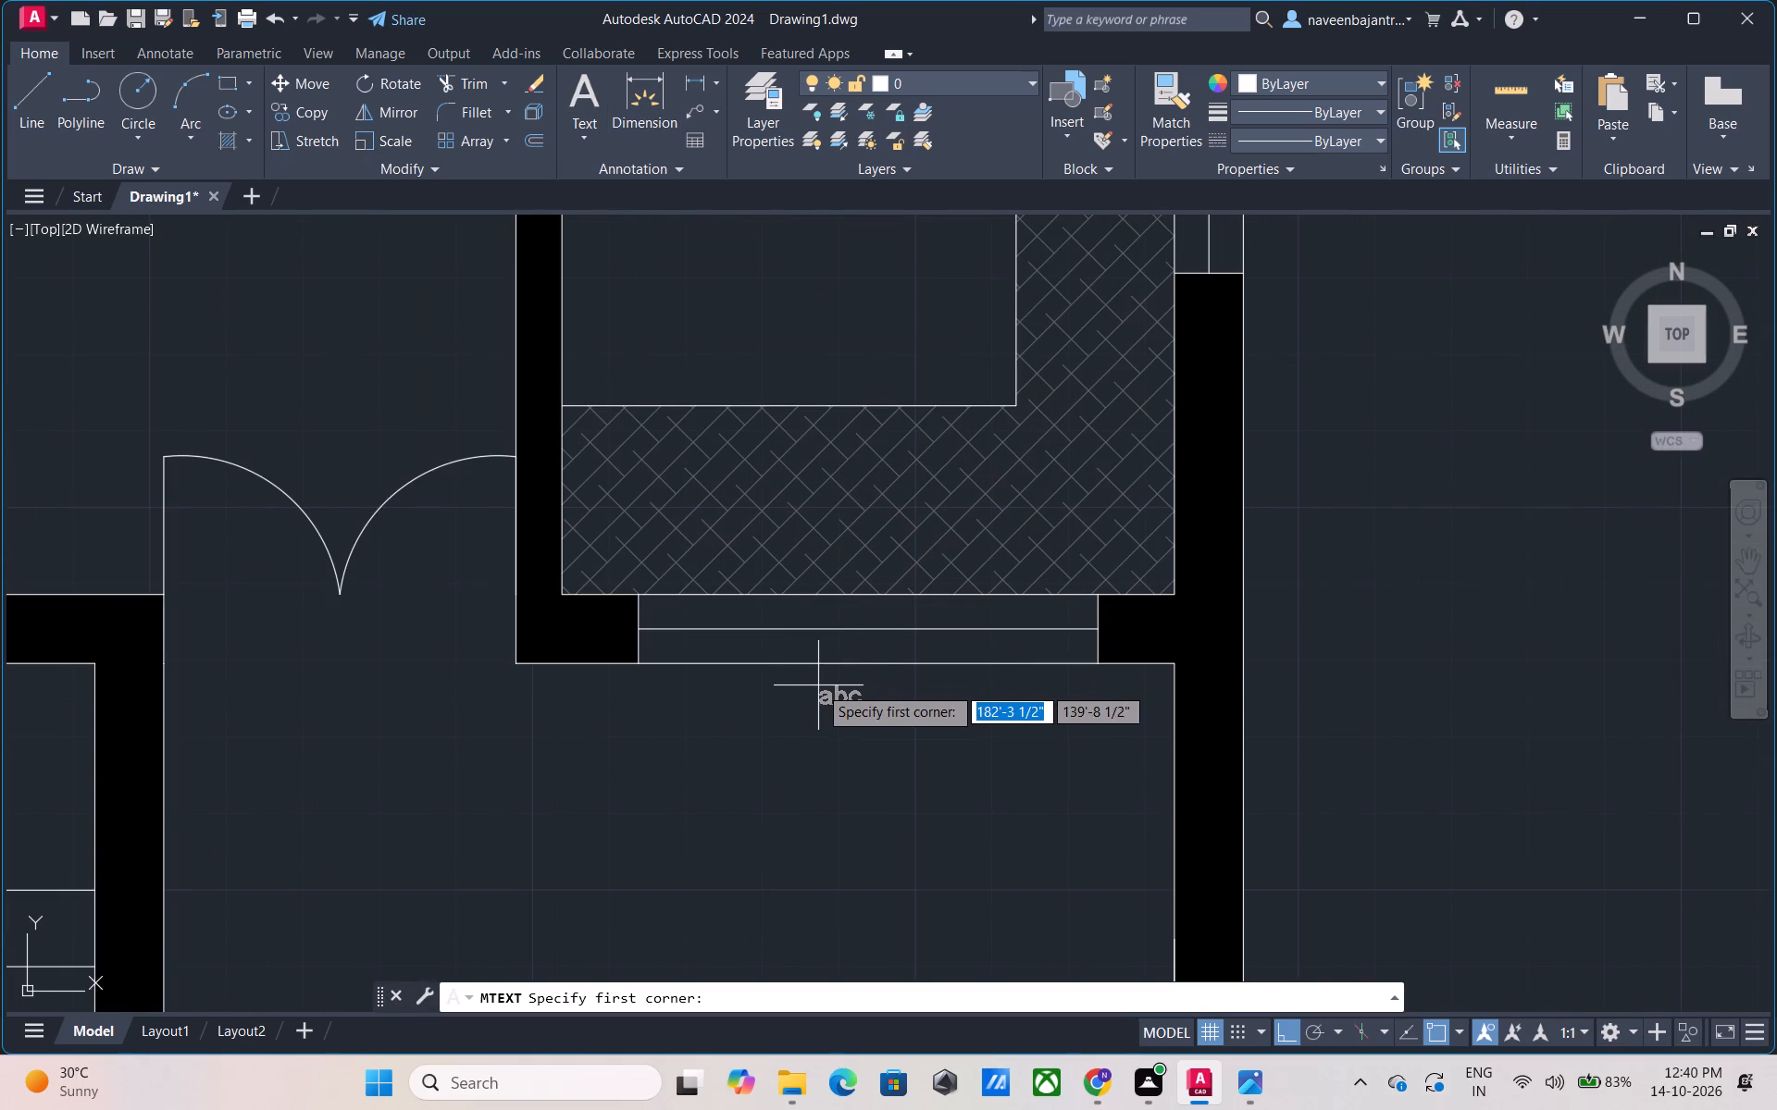
click(815, 685)
click(963, 771)
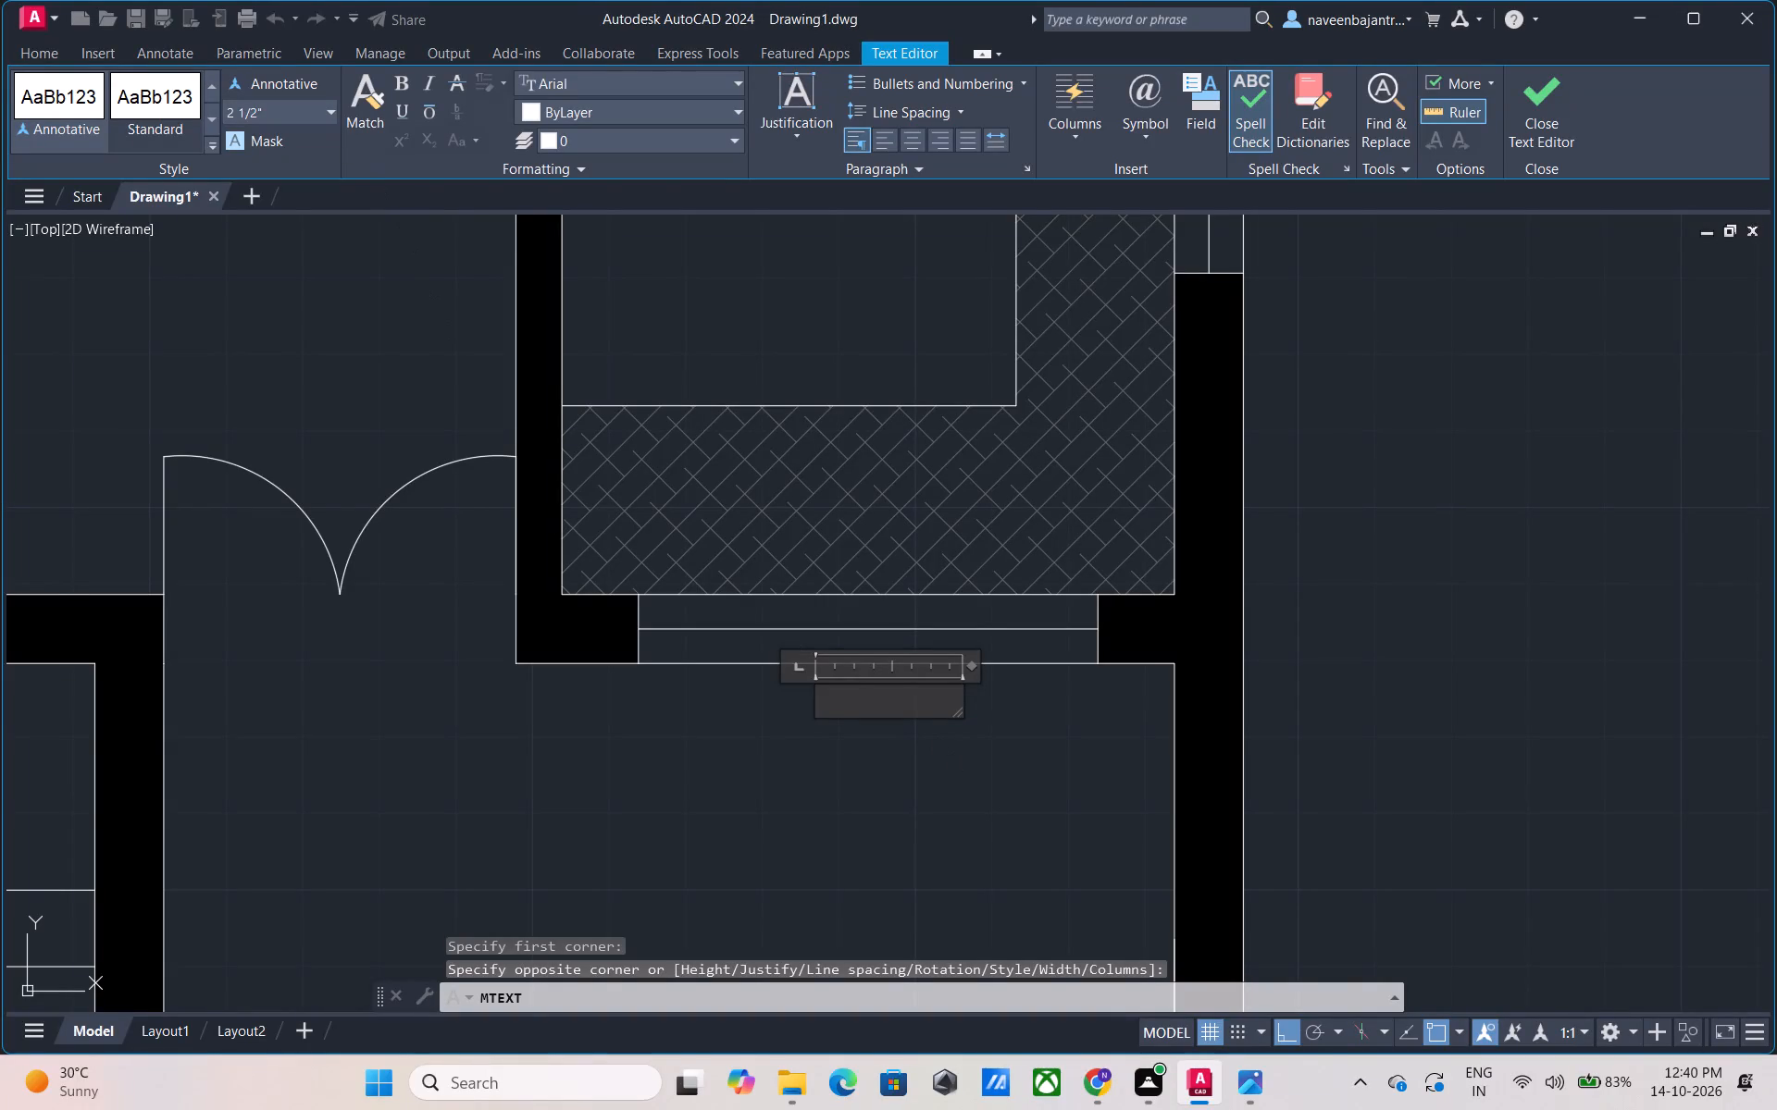
click(306, 105)
text(7')
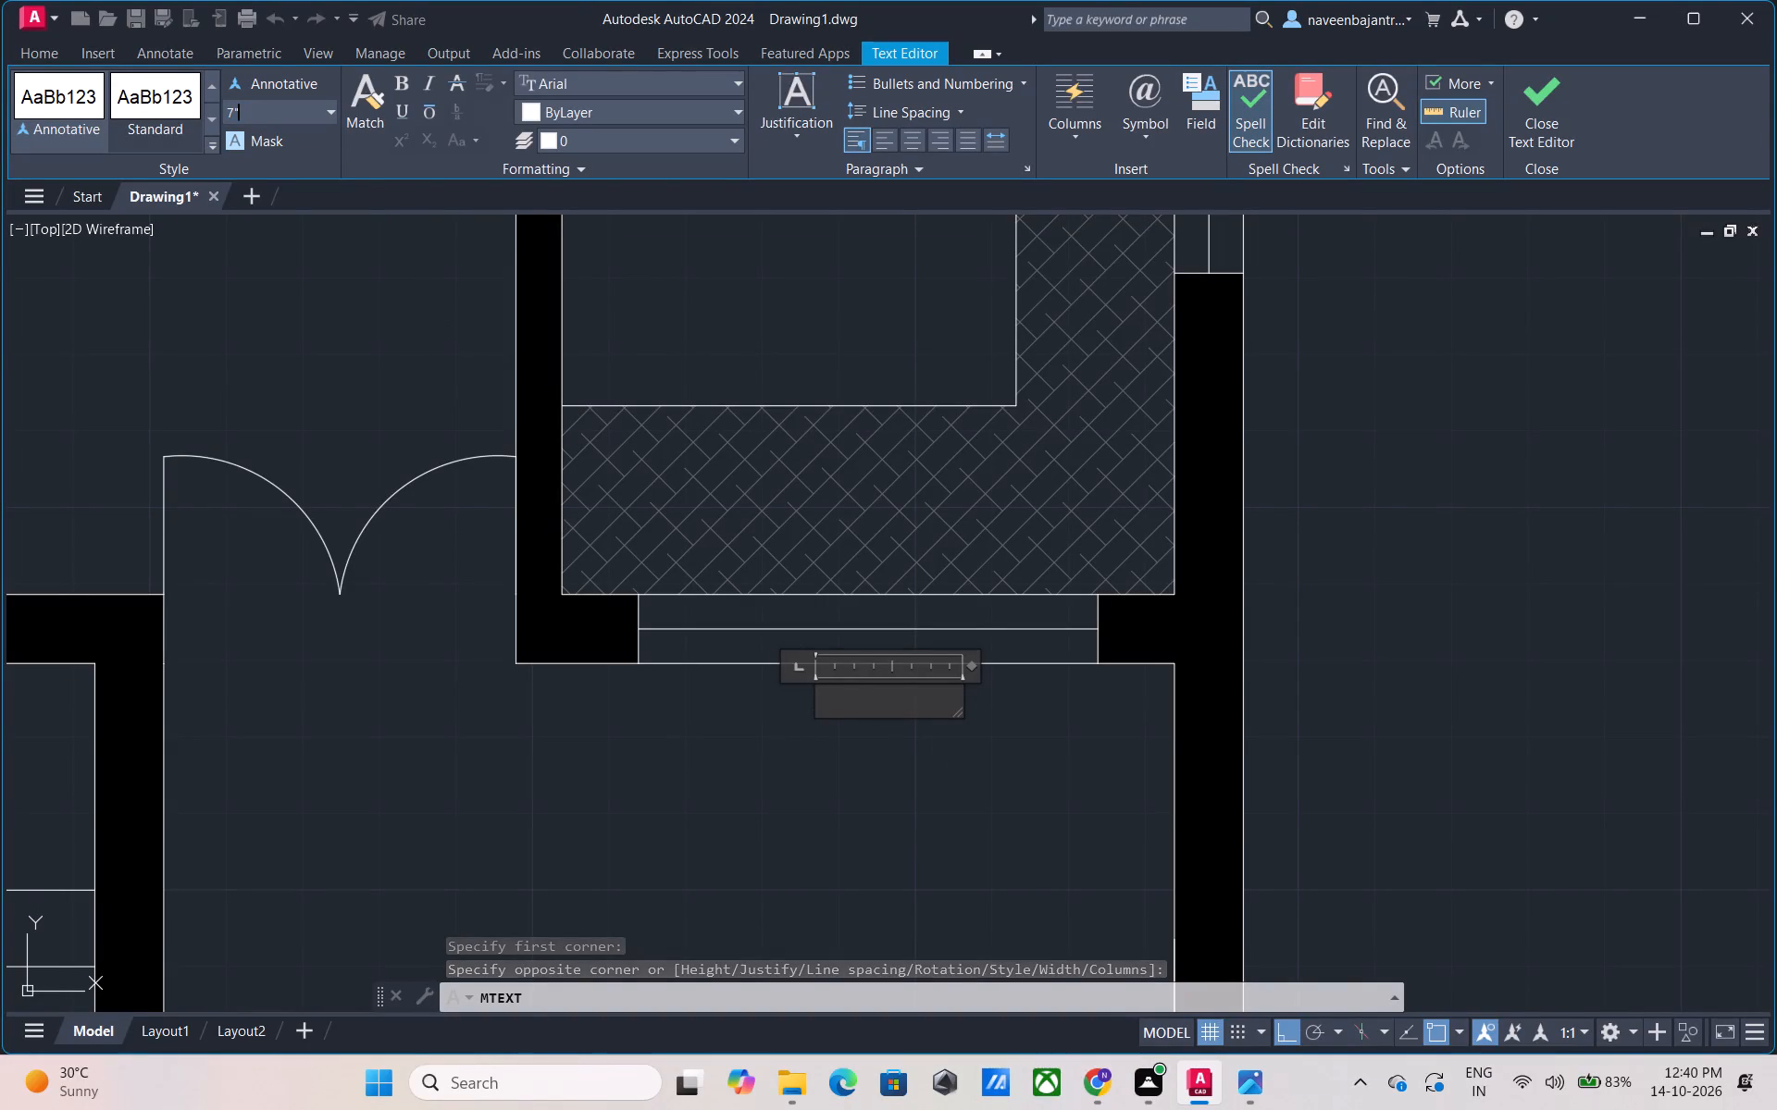
key(Return)
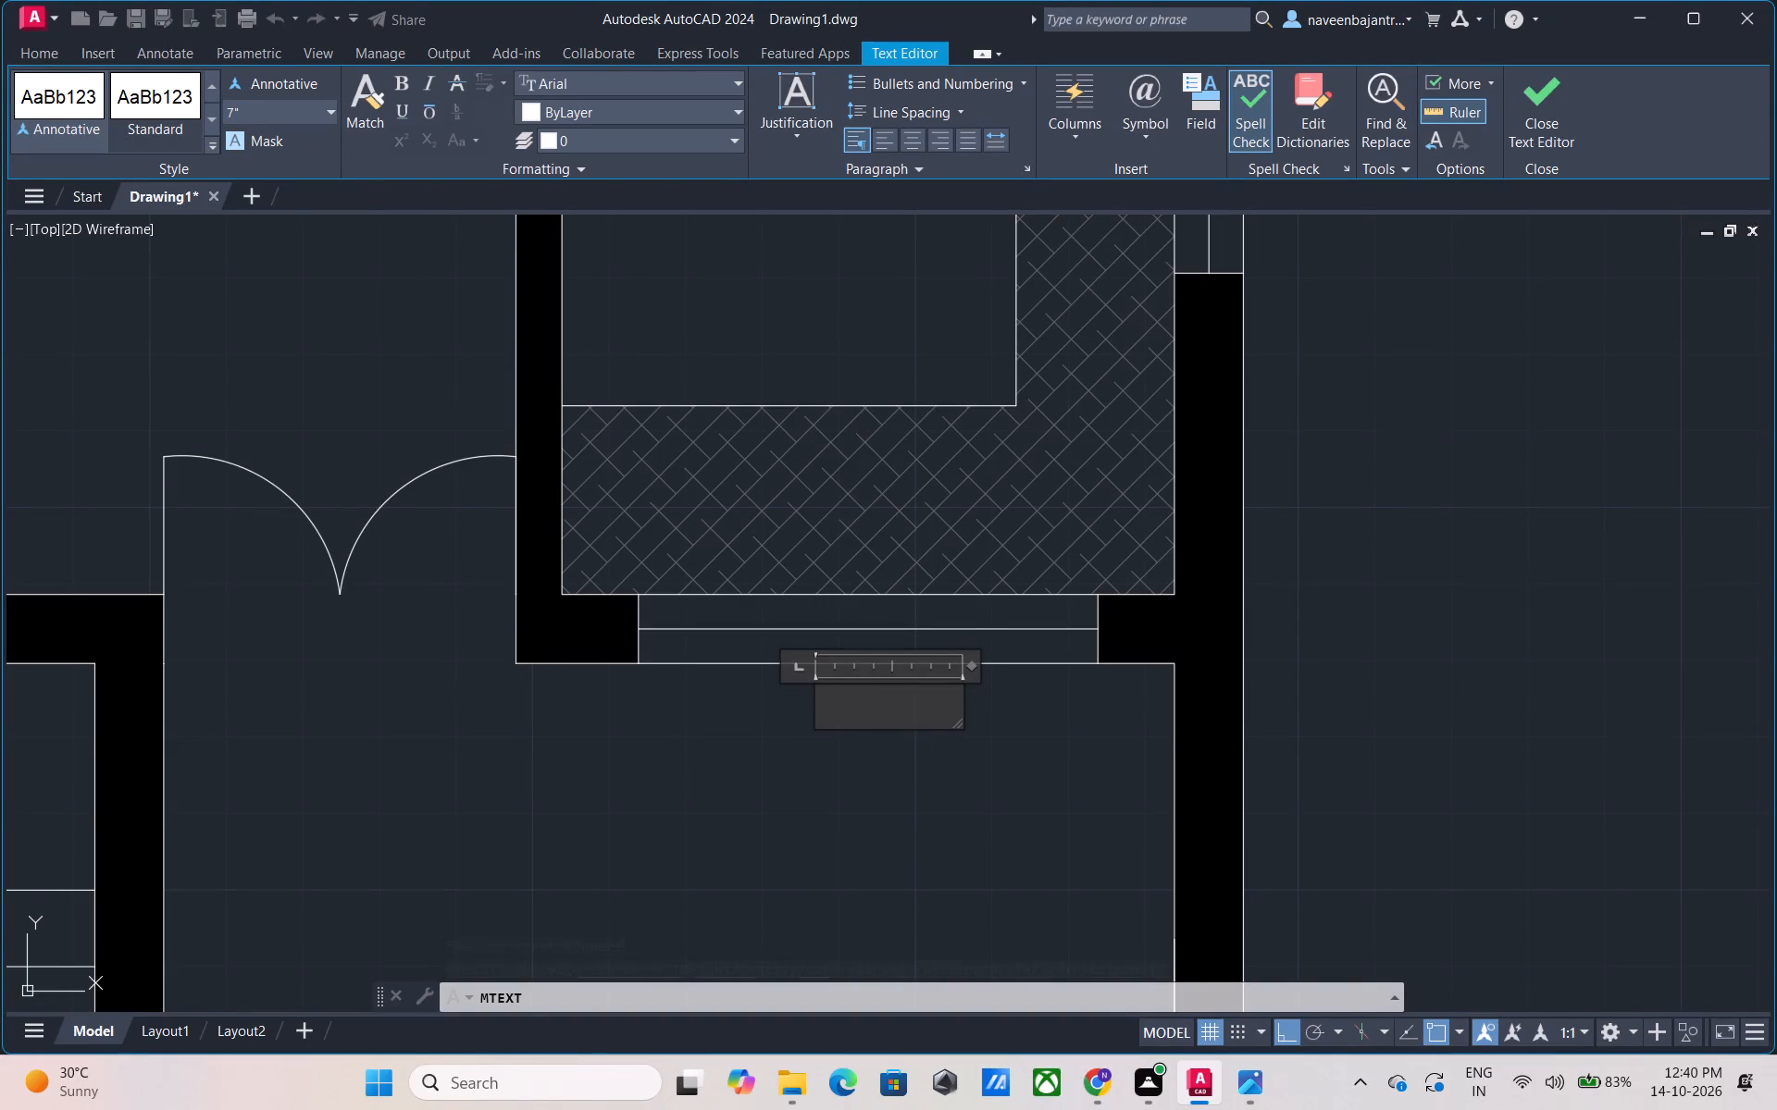
key(w)
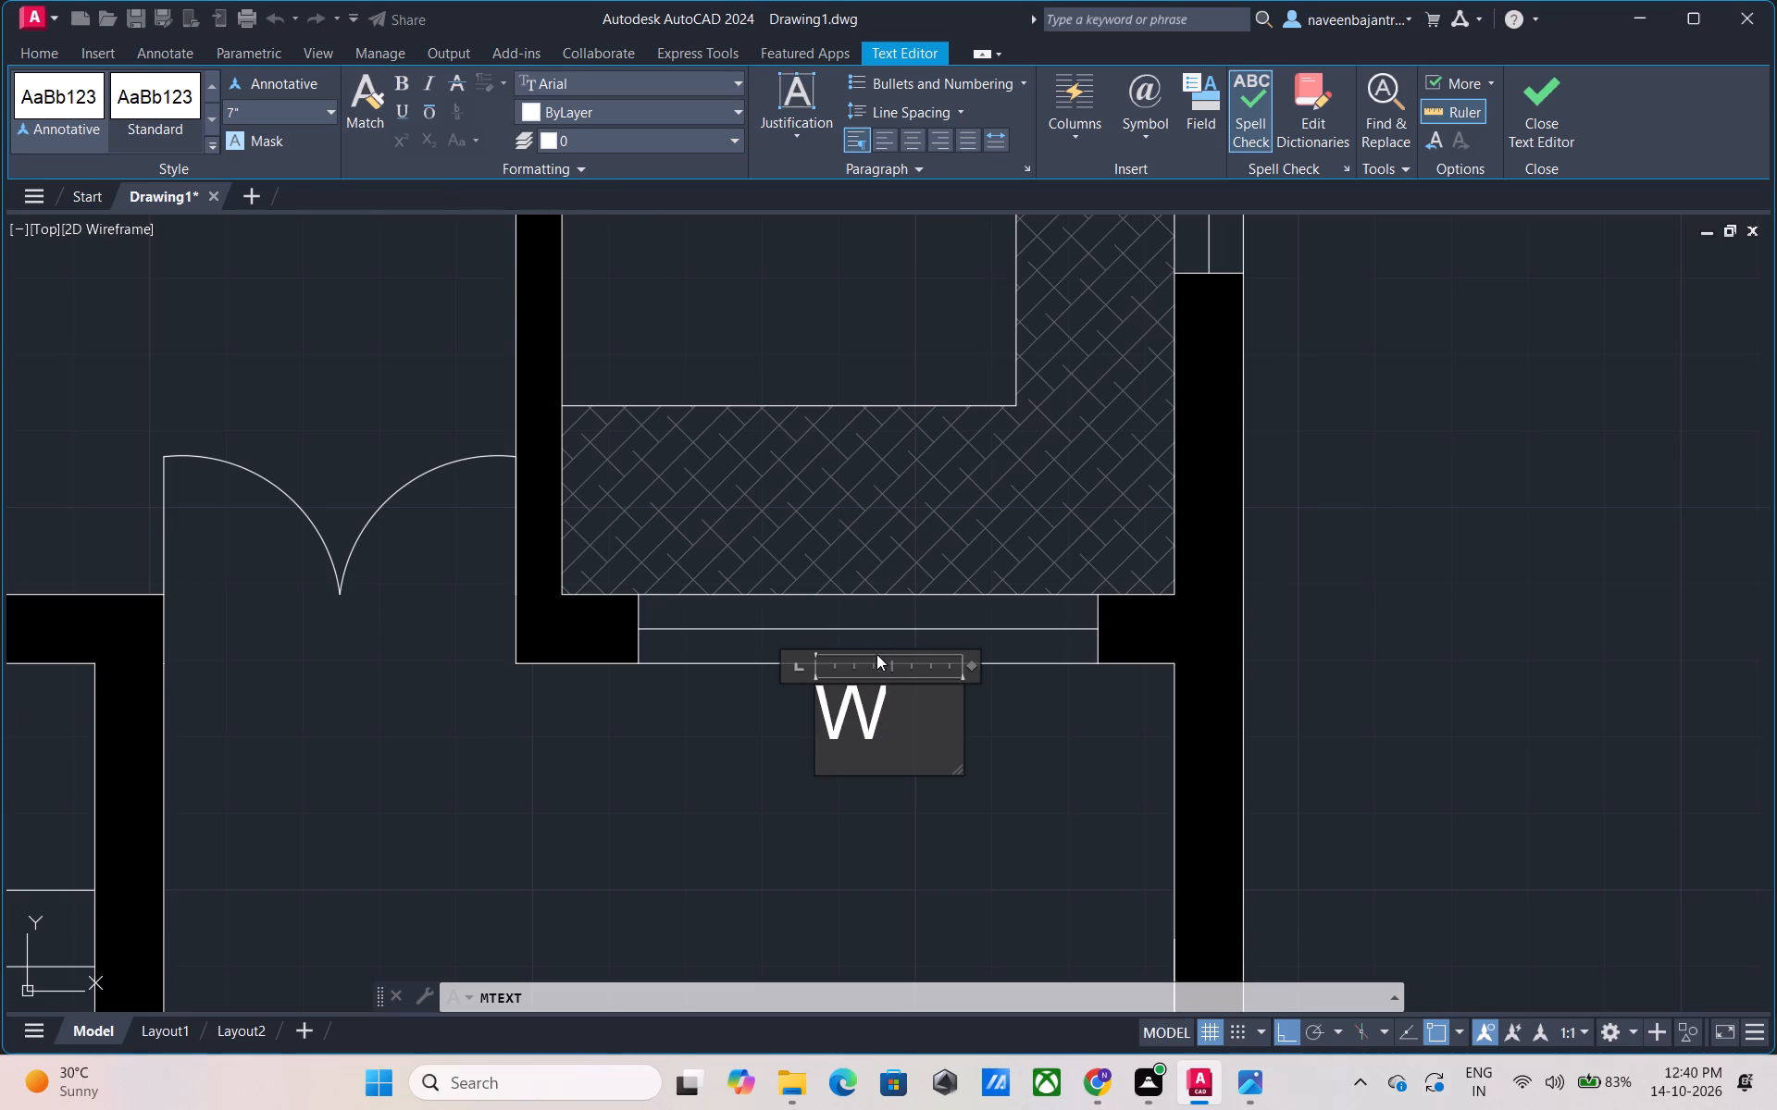
drag(883, 709, 821, 713)
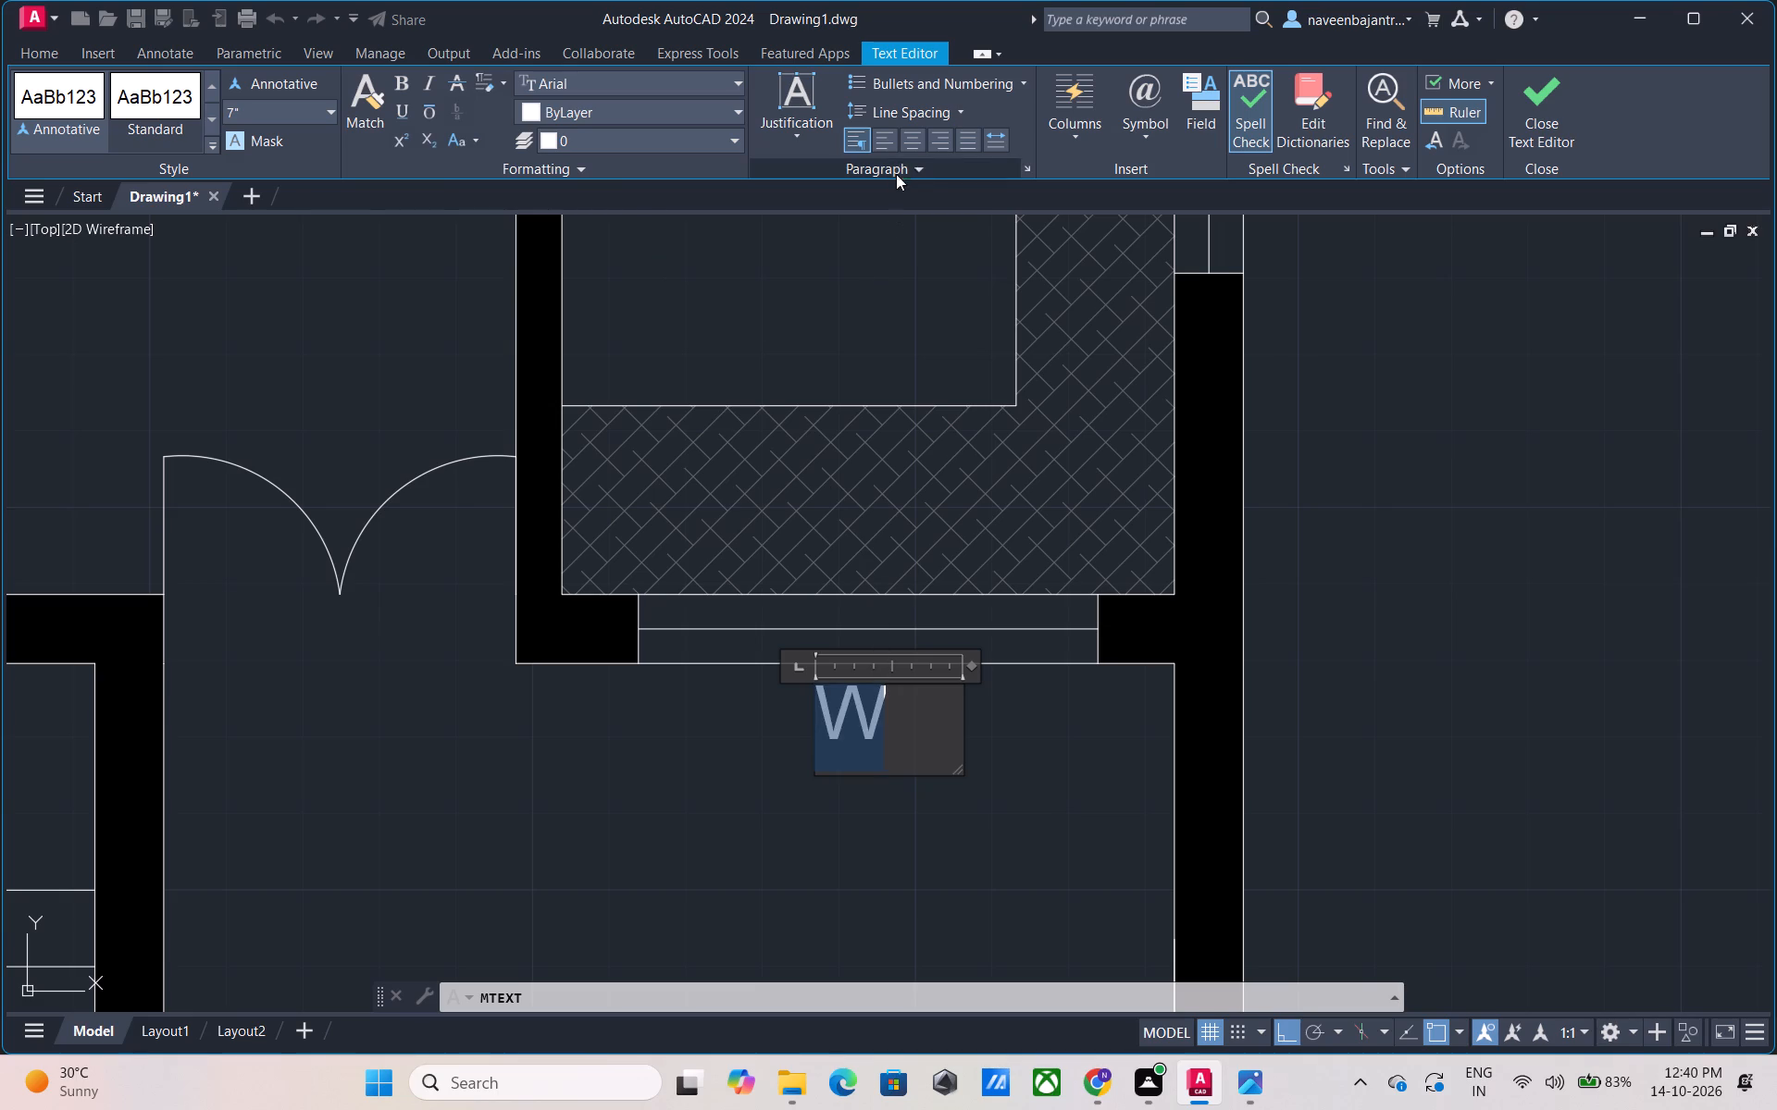
click(905, 139)
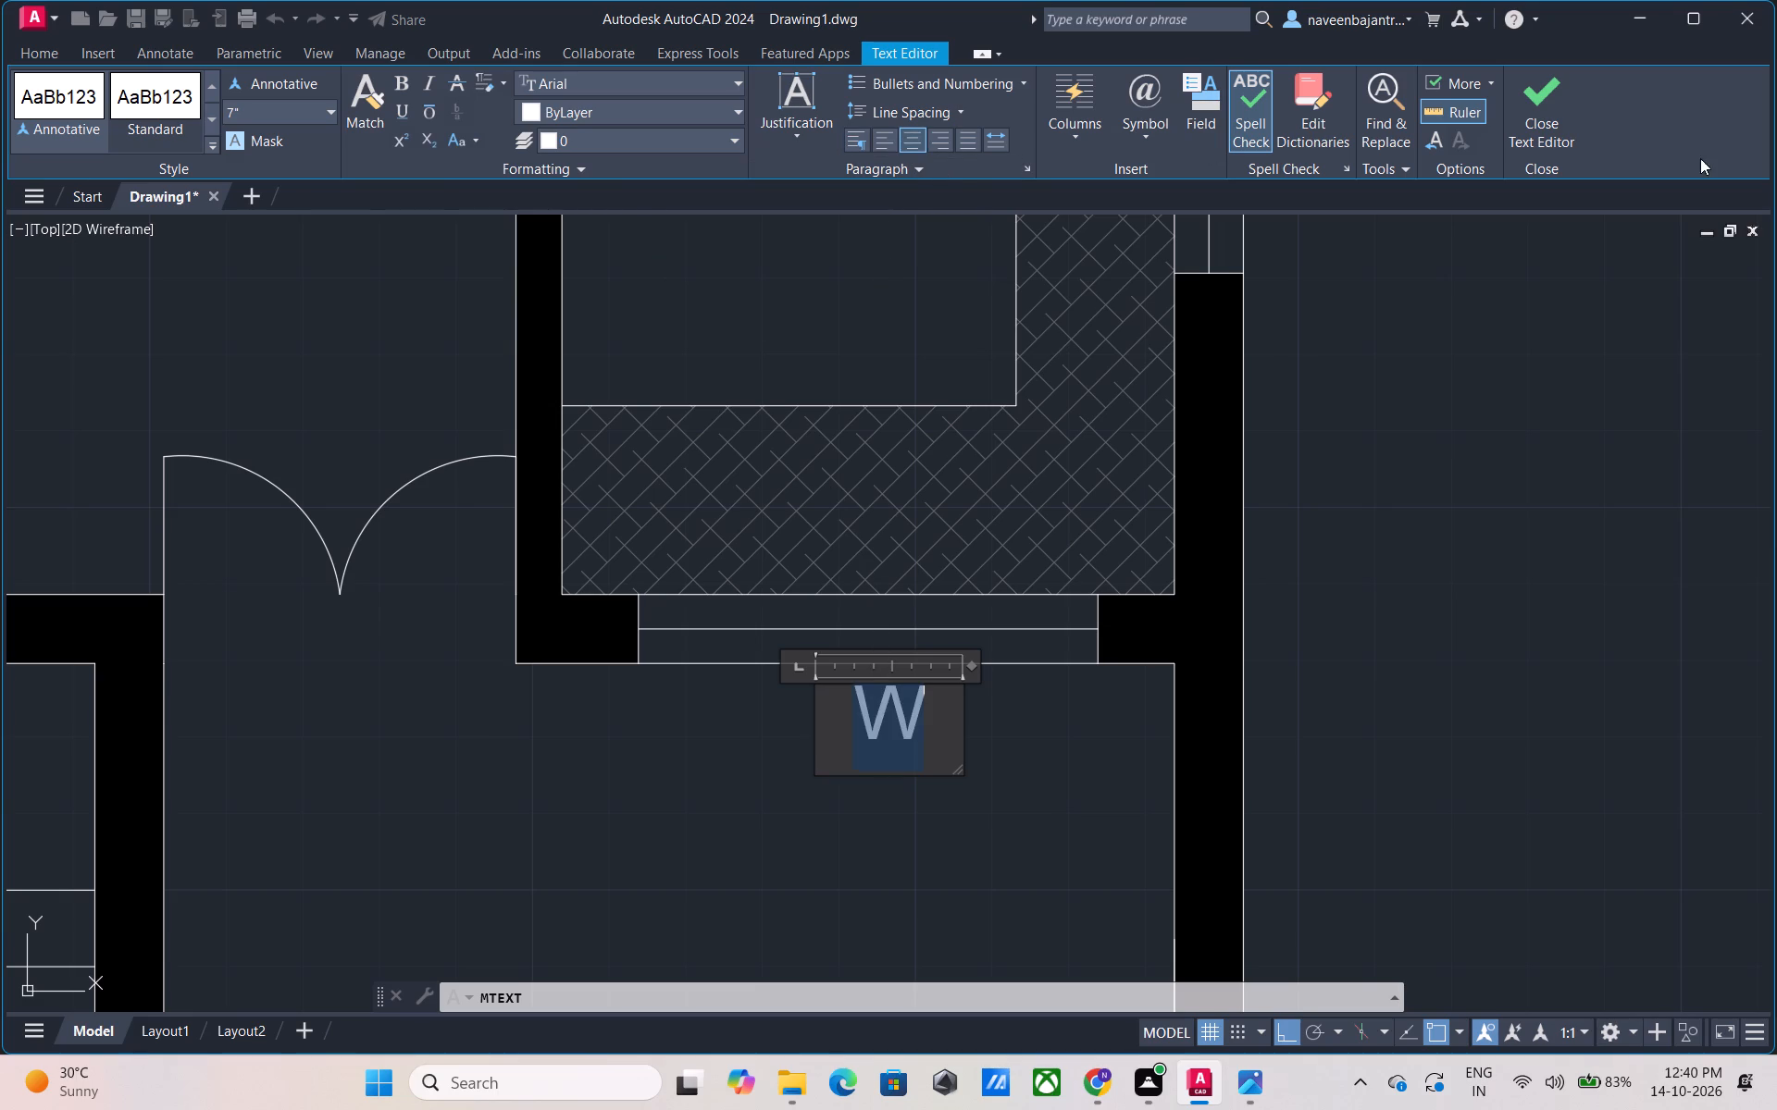
click(1522, 117)
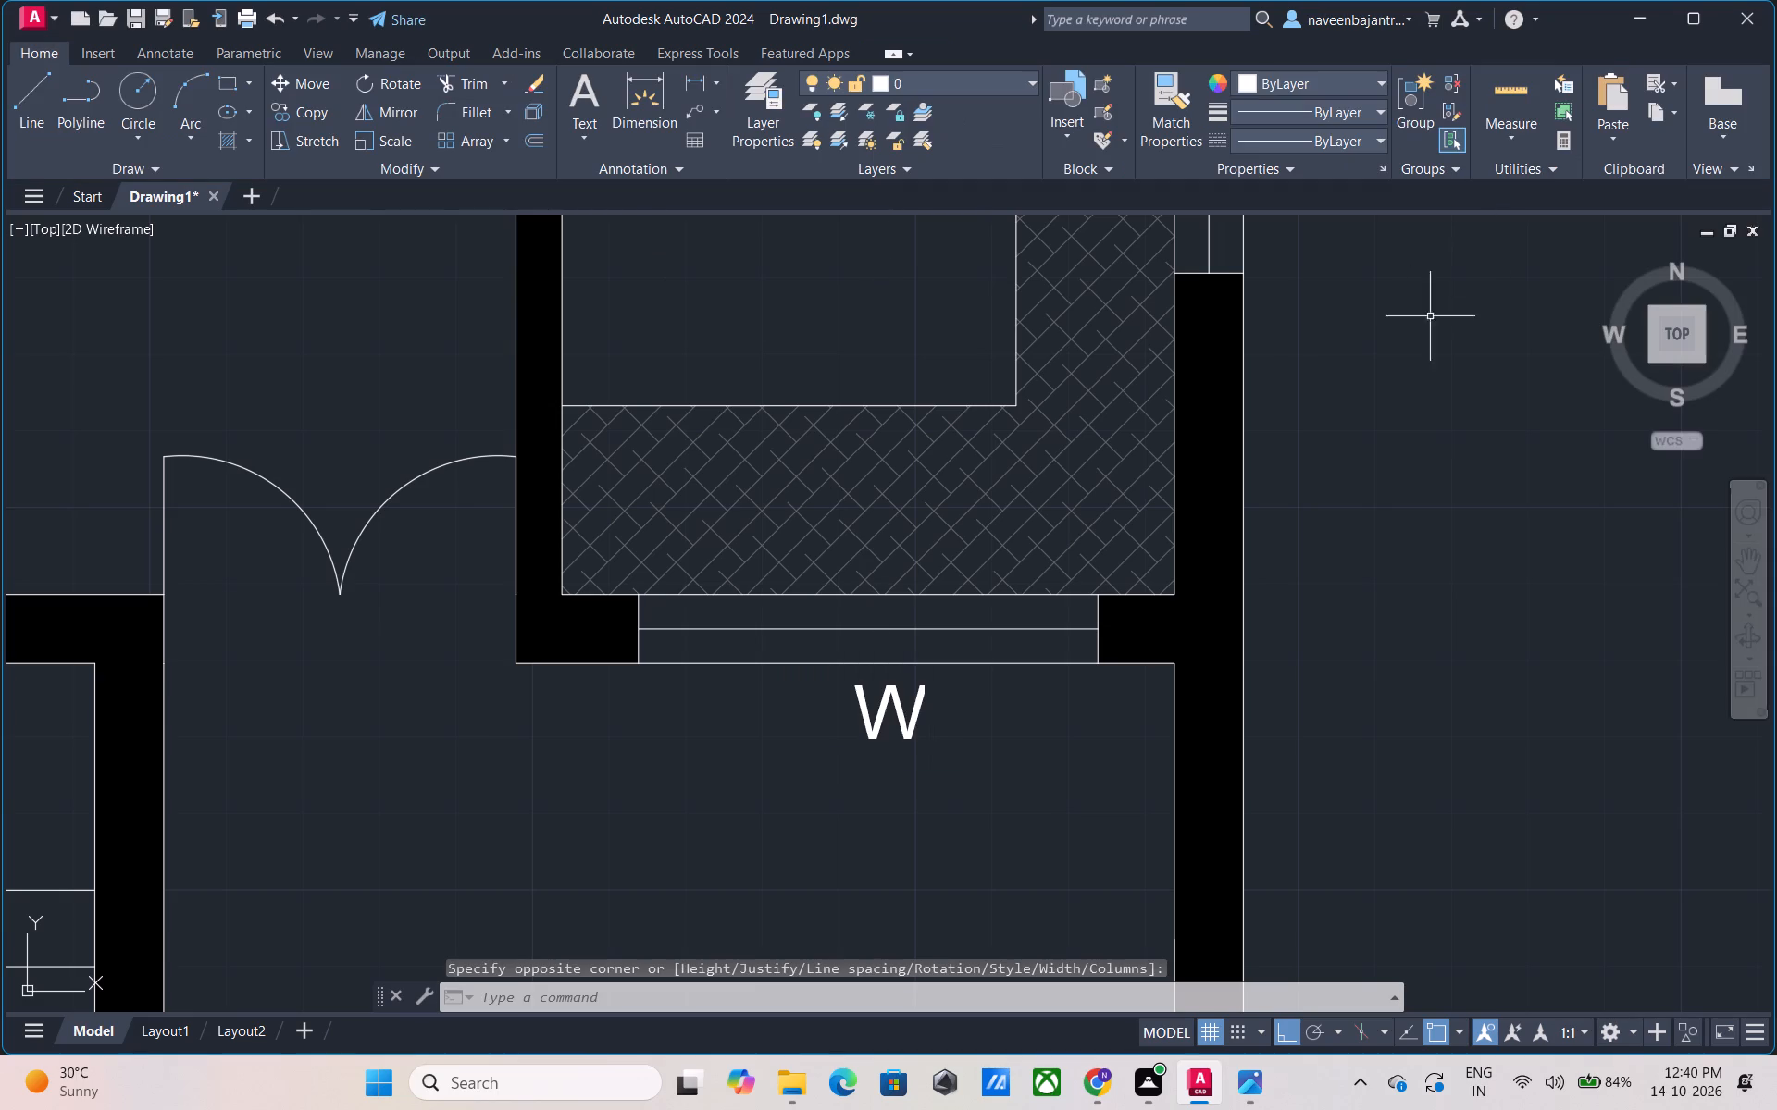
Add a centred multiline text label "W", 7" high, outside the front-wall window below the staircase.
scroll(1376, 425, down, 2)
scroll(1368, 512, down, 1)
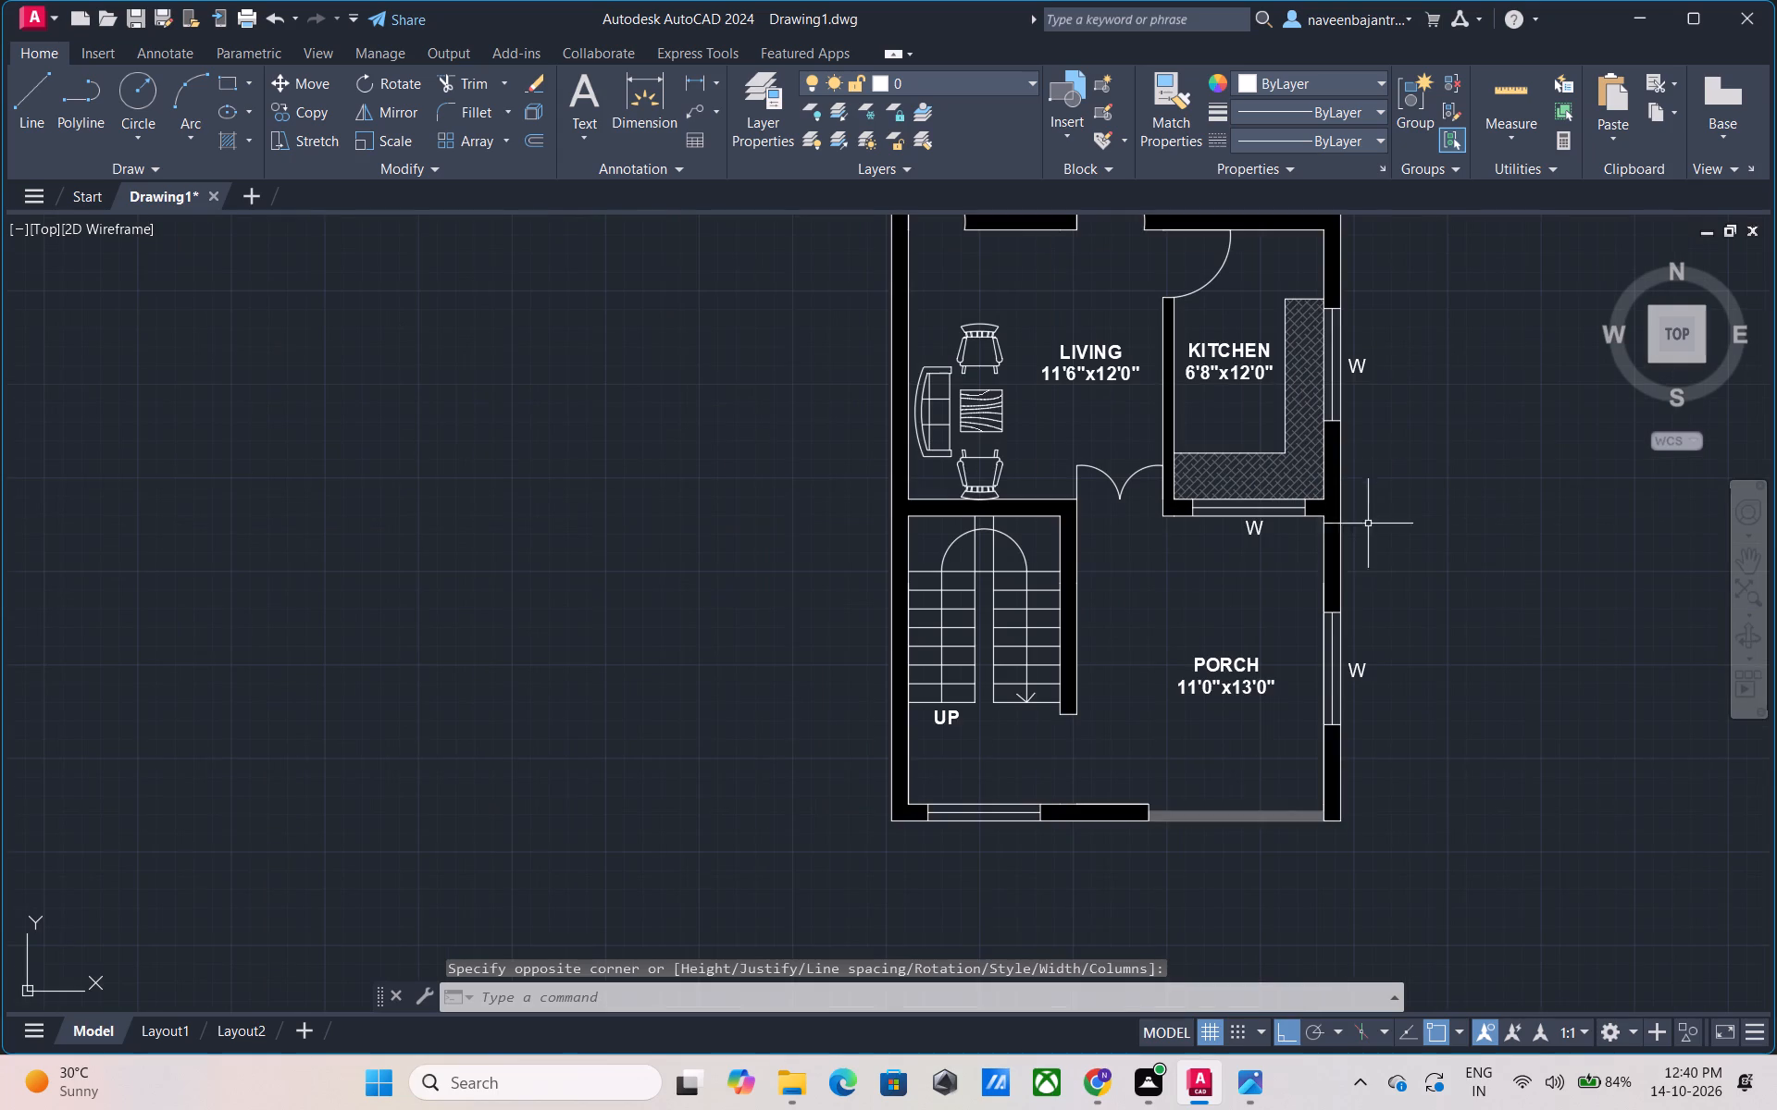
middle_drag(1215, 621, 1193, 535)
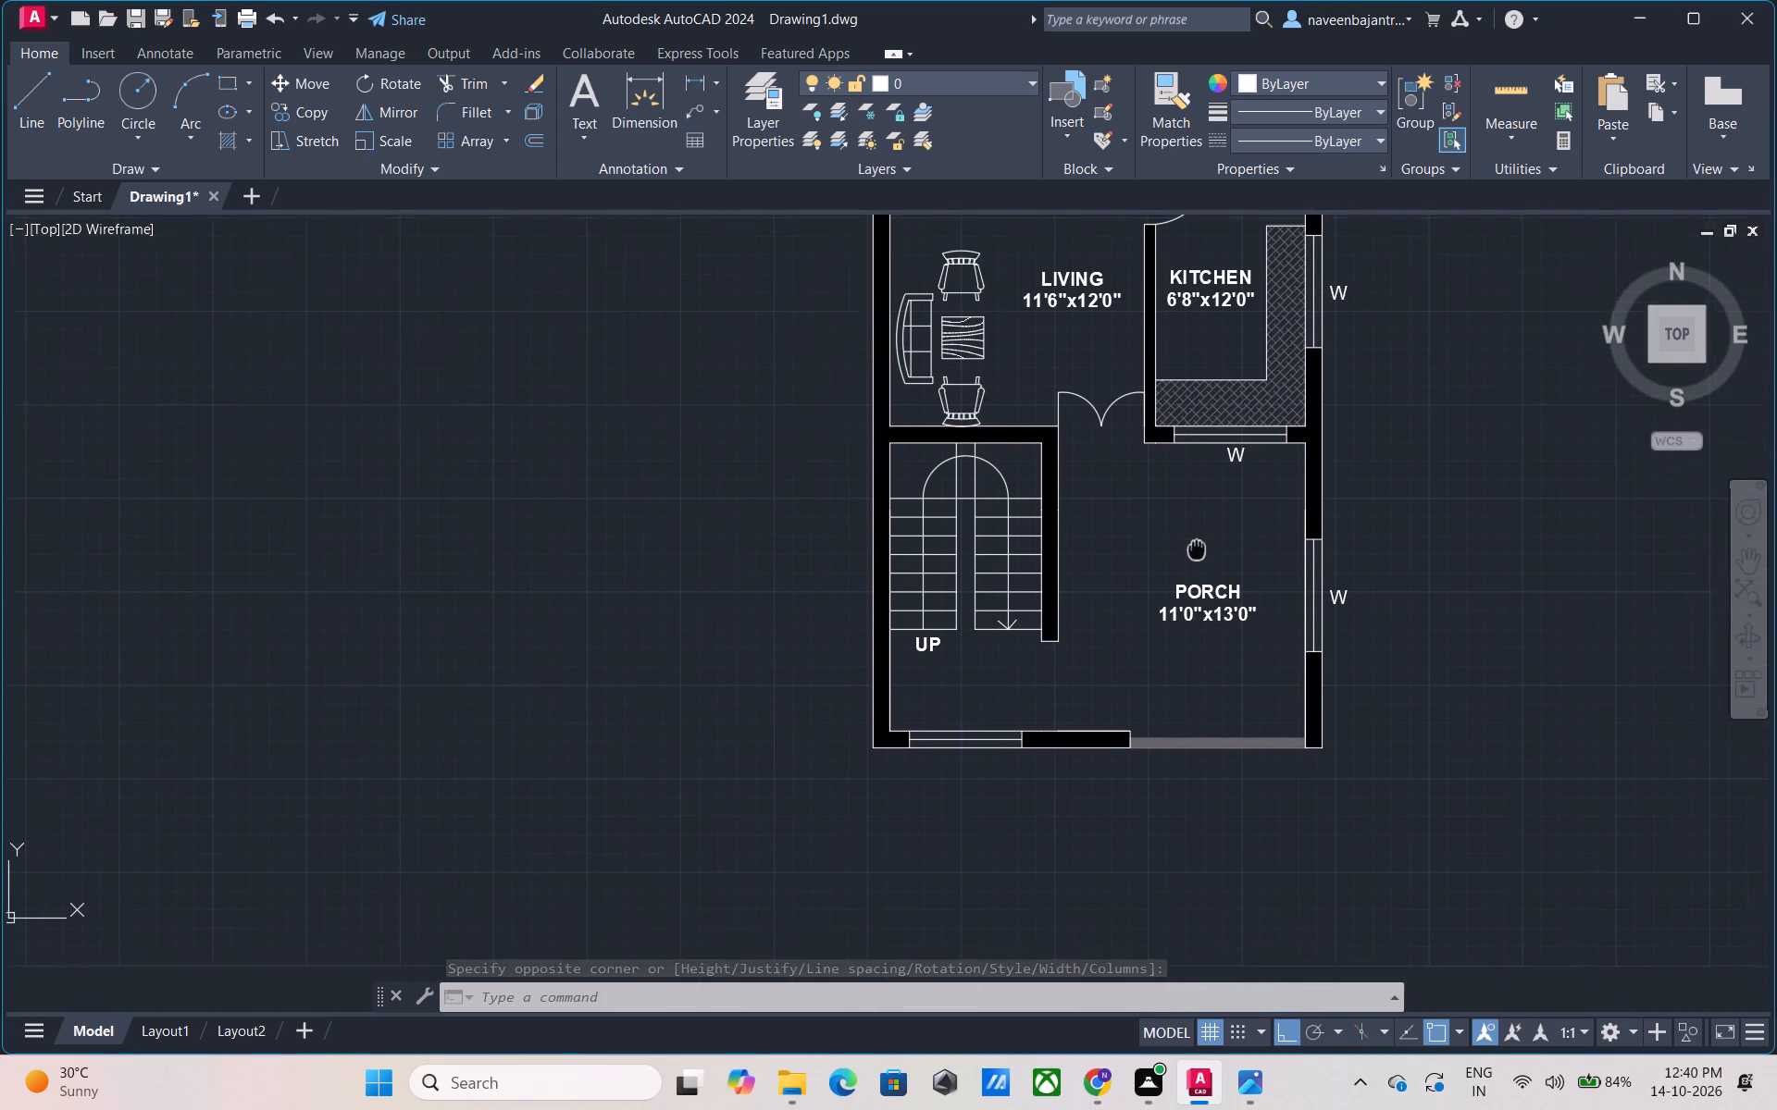
middle_drag(1193, 535, 1188, 499)
scroll(948, 735, up, 2)
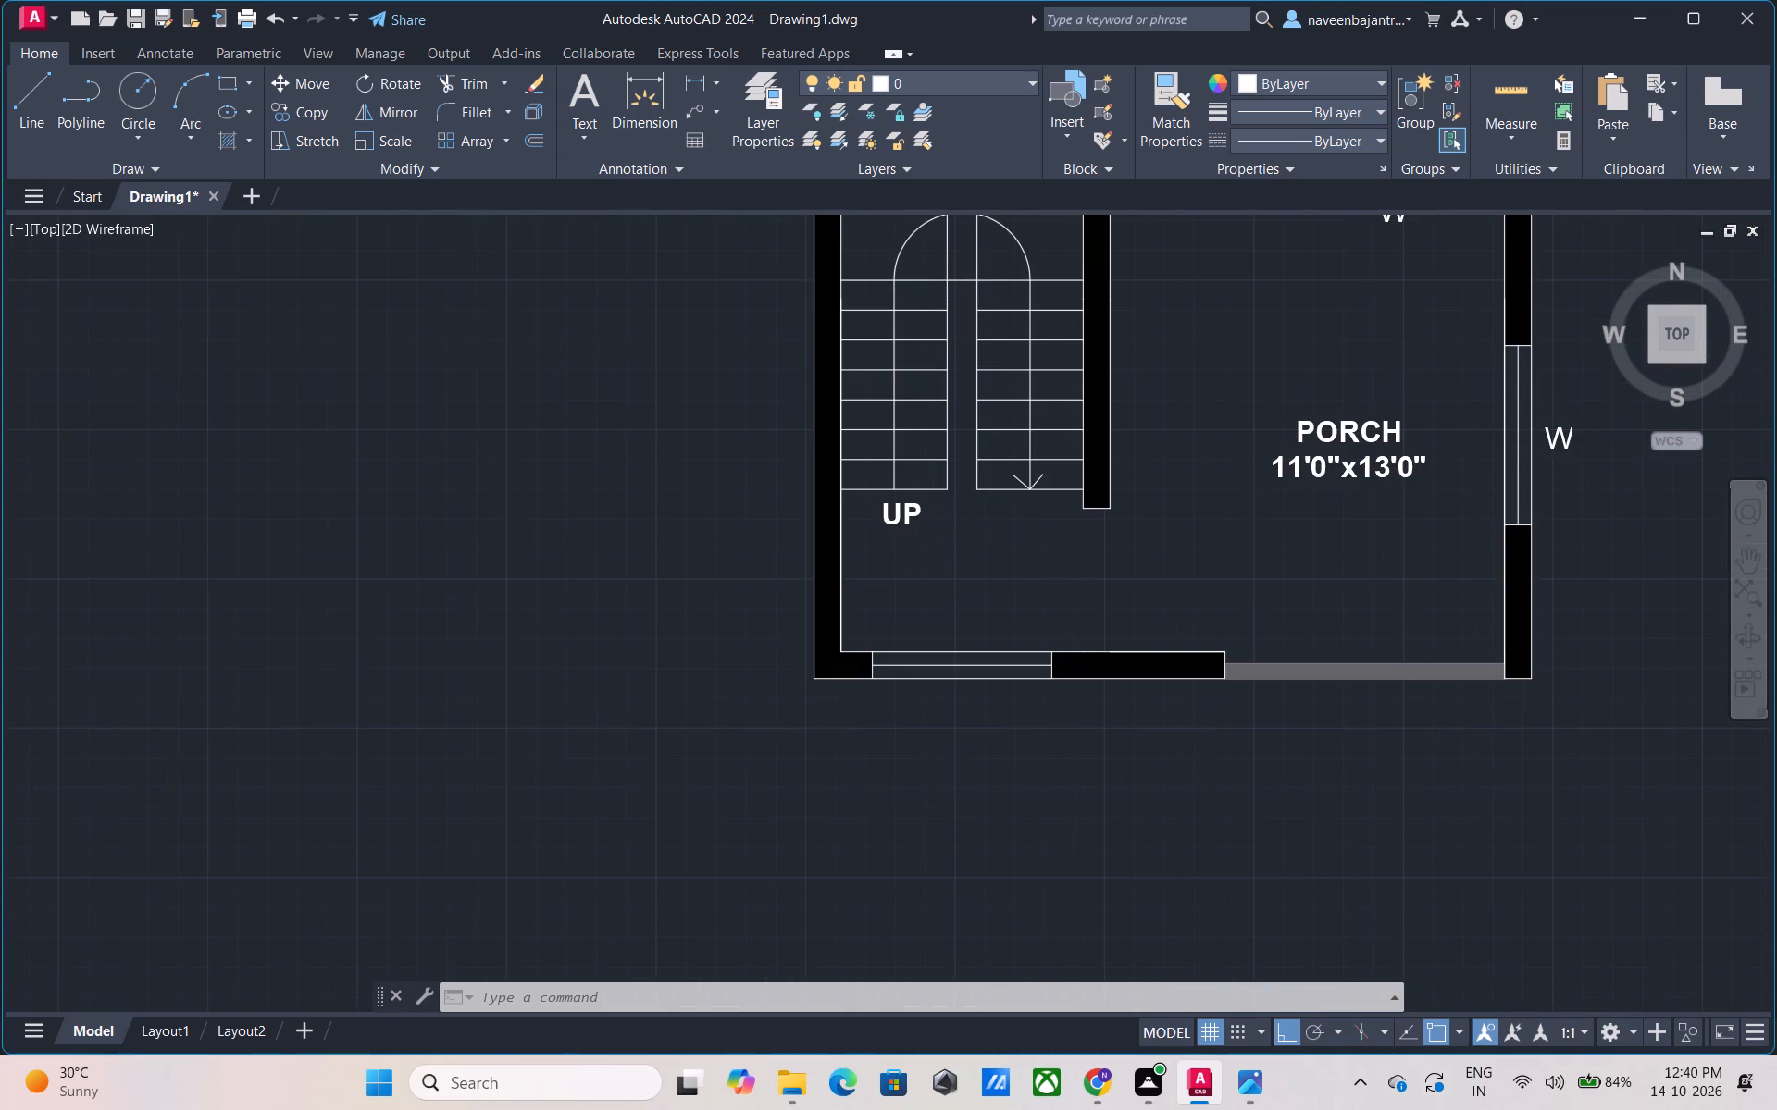
scroll(582, 235, up, 1)
click(593, 97)
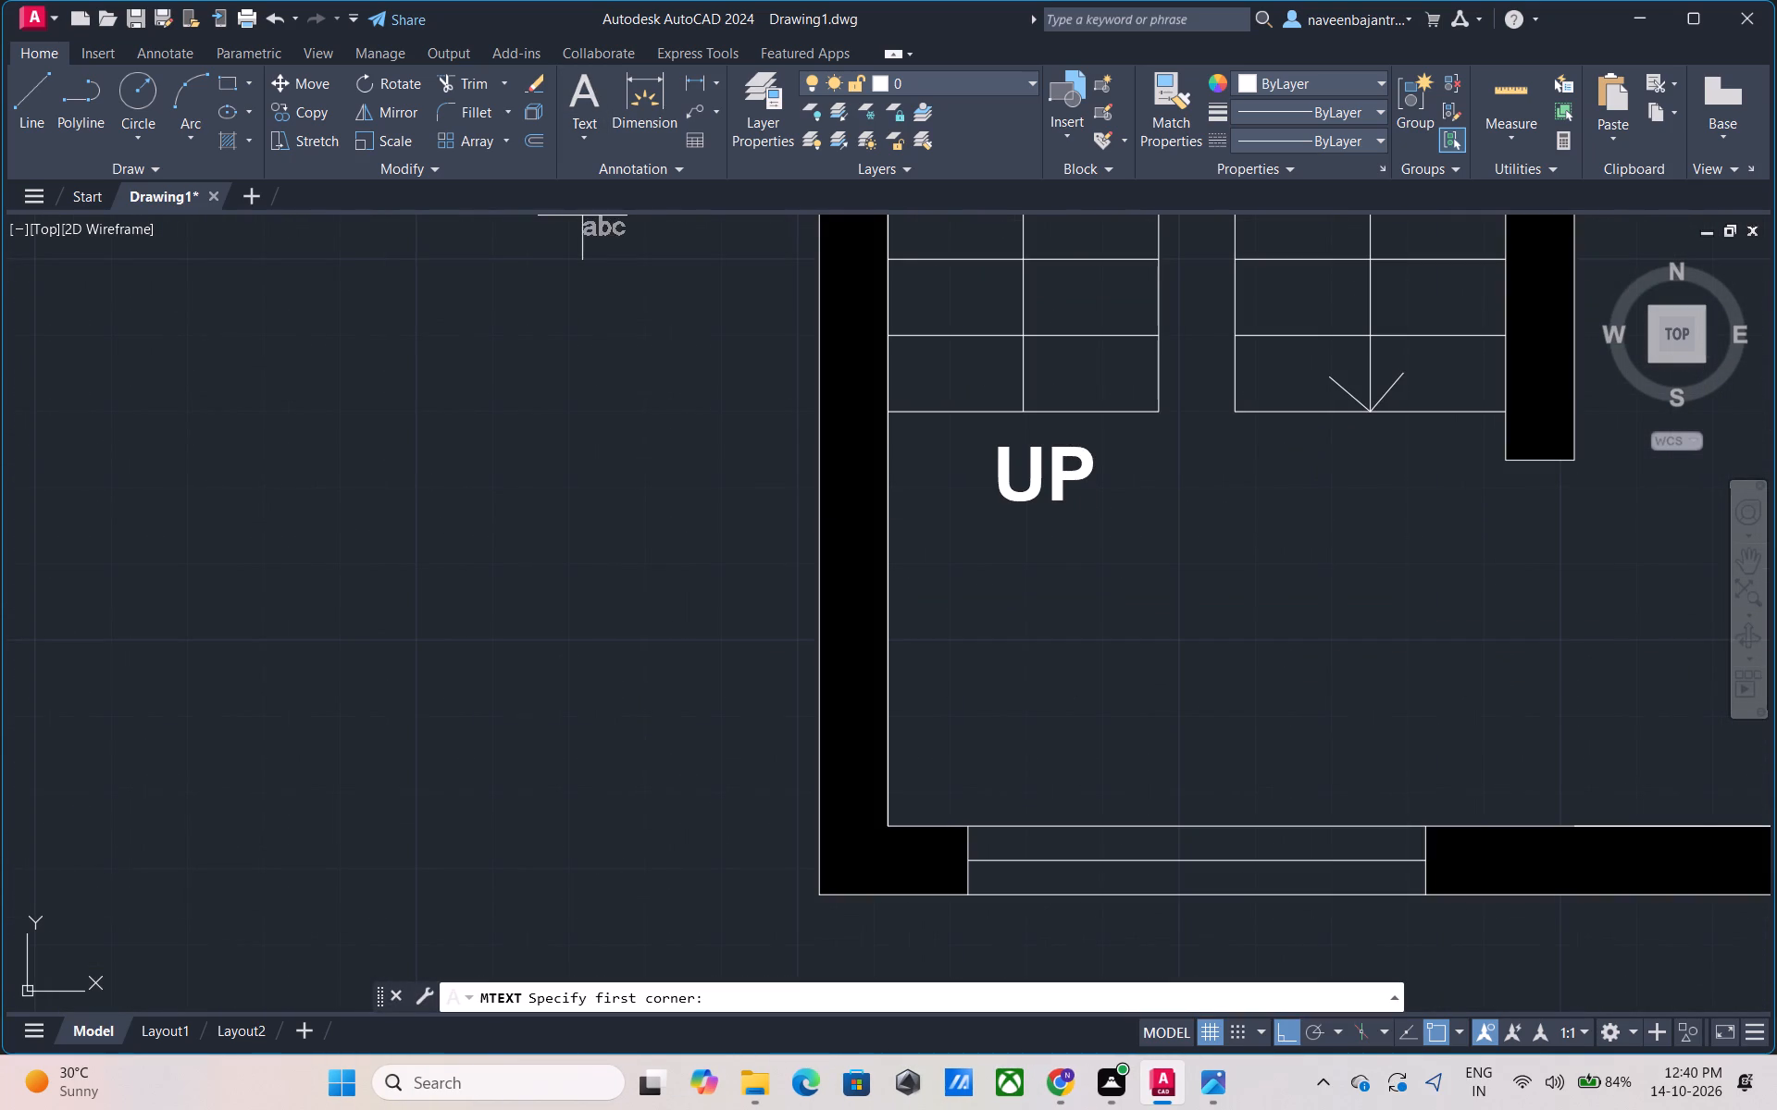
middle_drag(1110, 764, 808, 403)
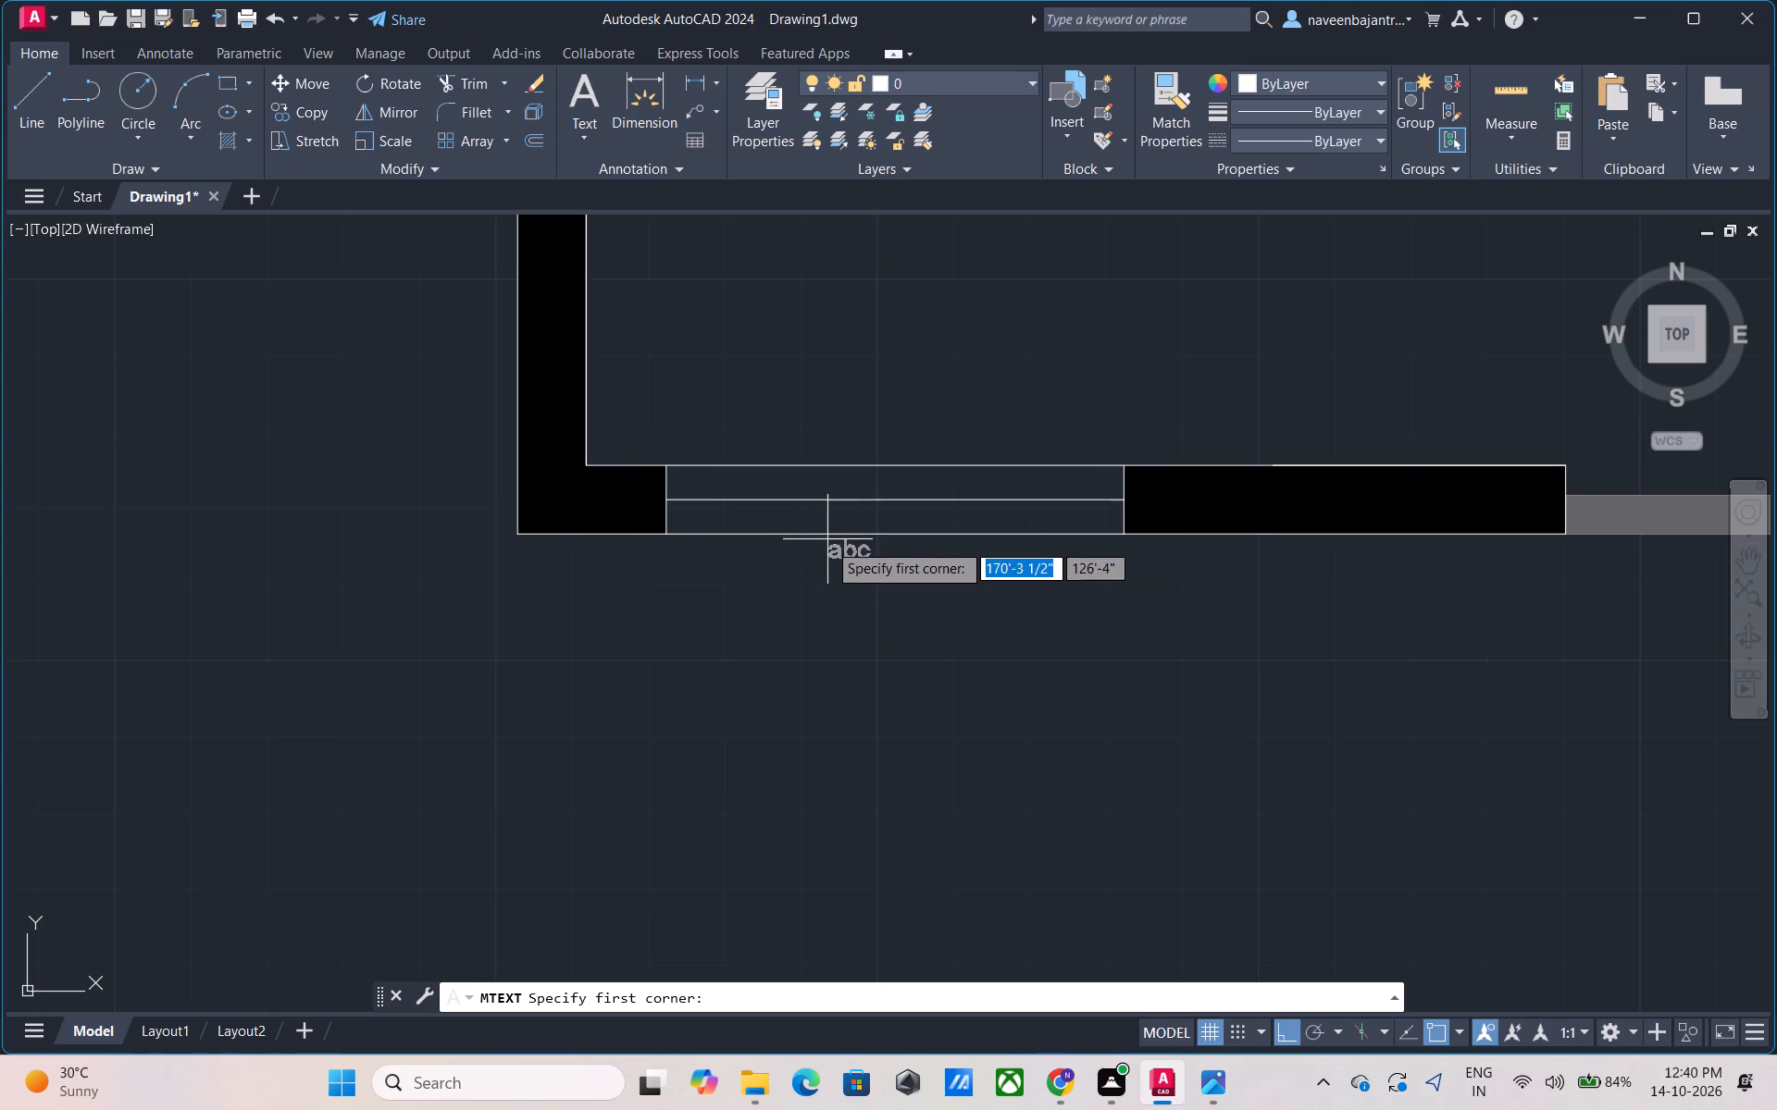
click(865, 559)
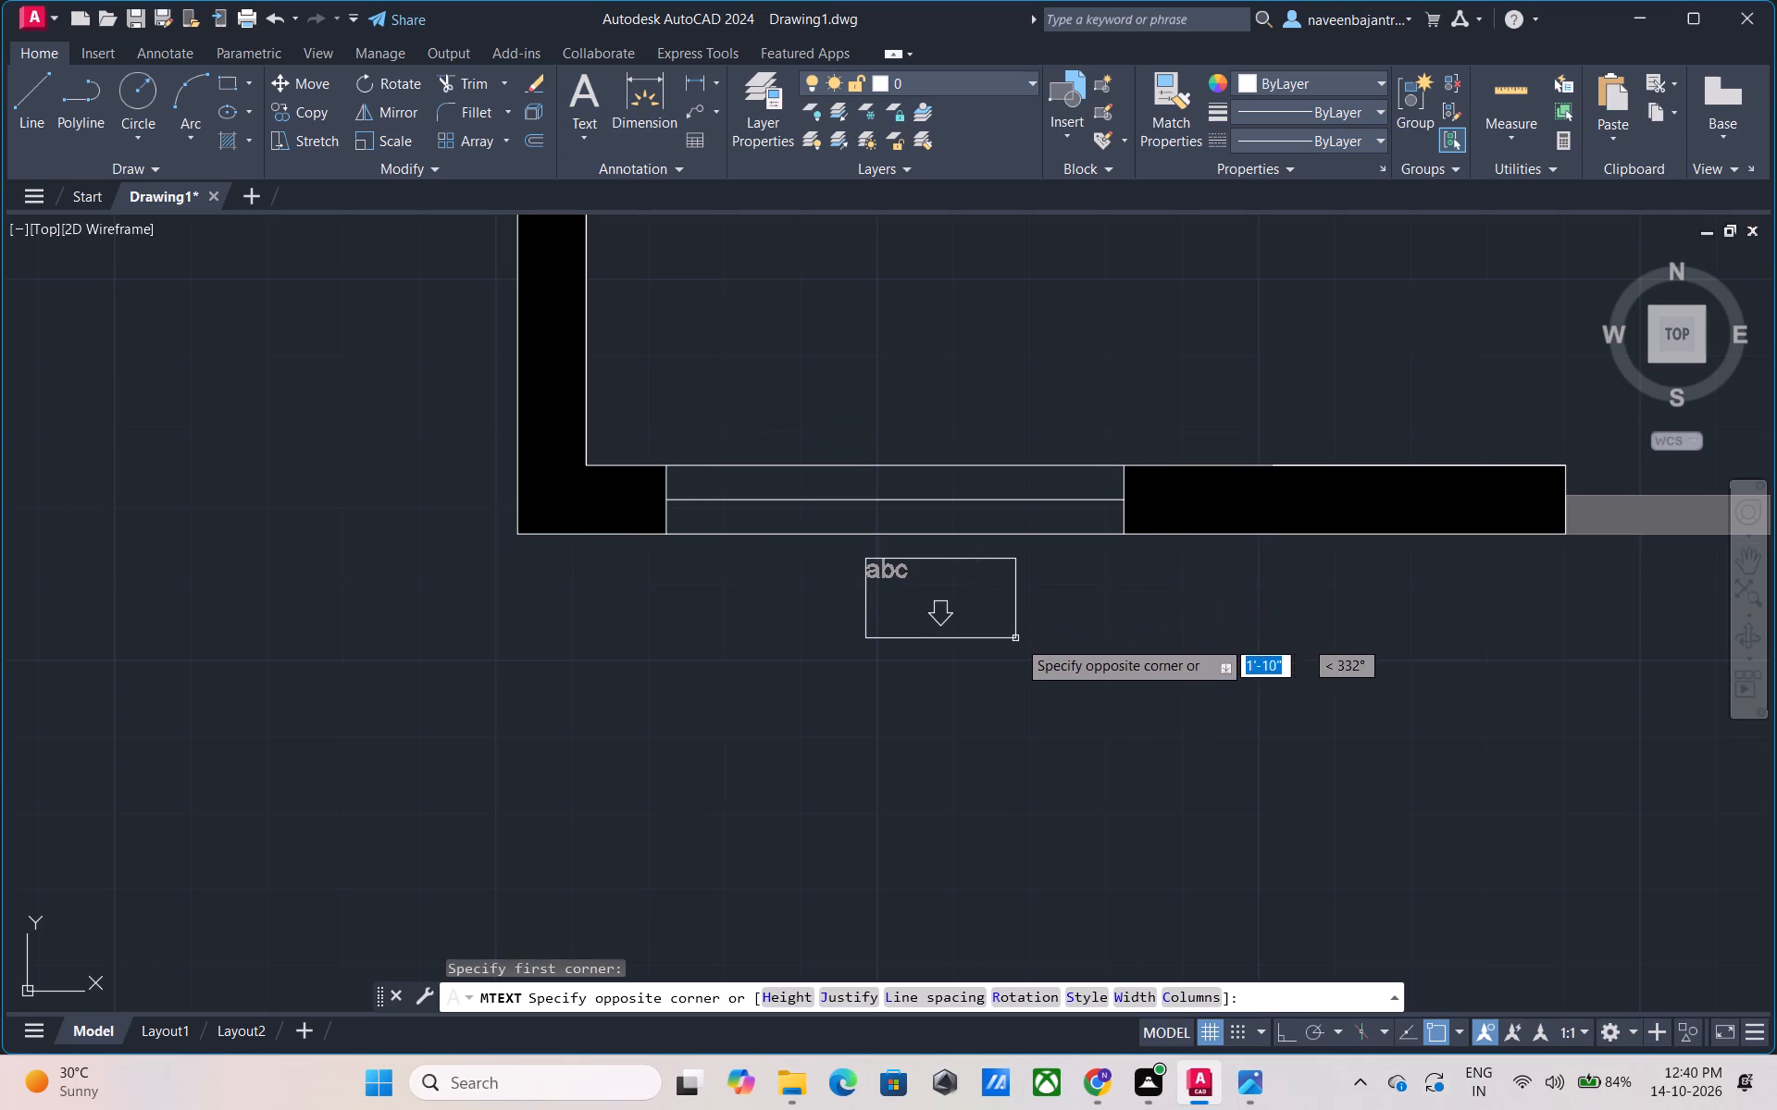
click(1015, 660)
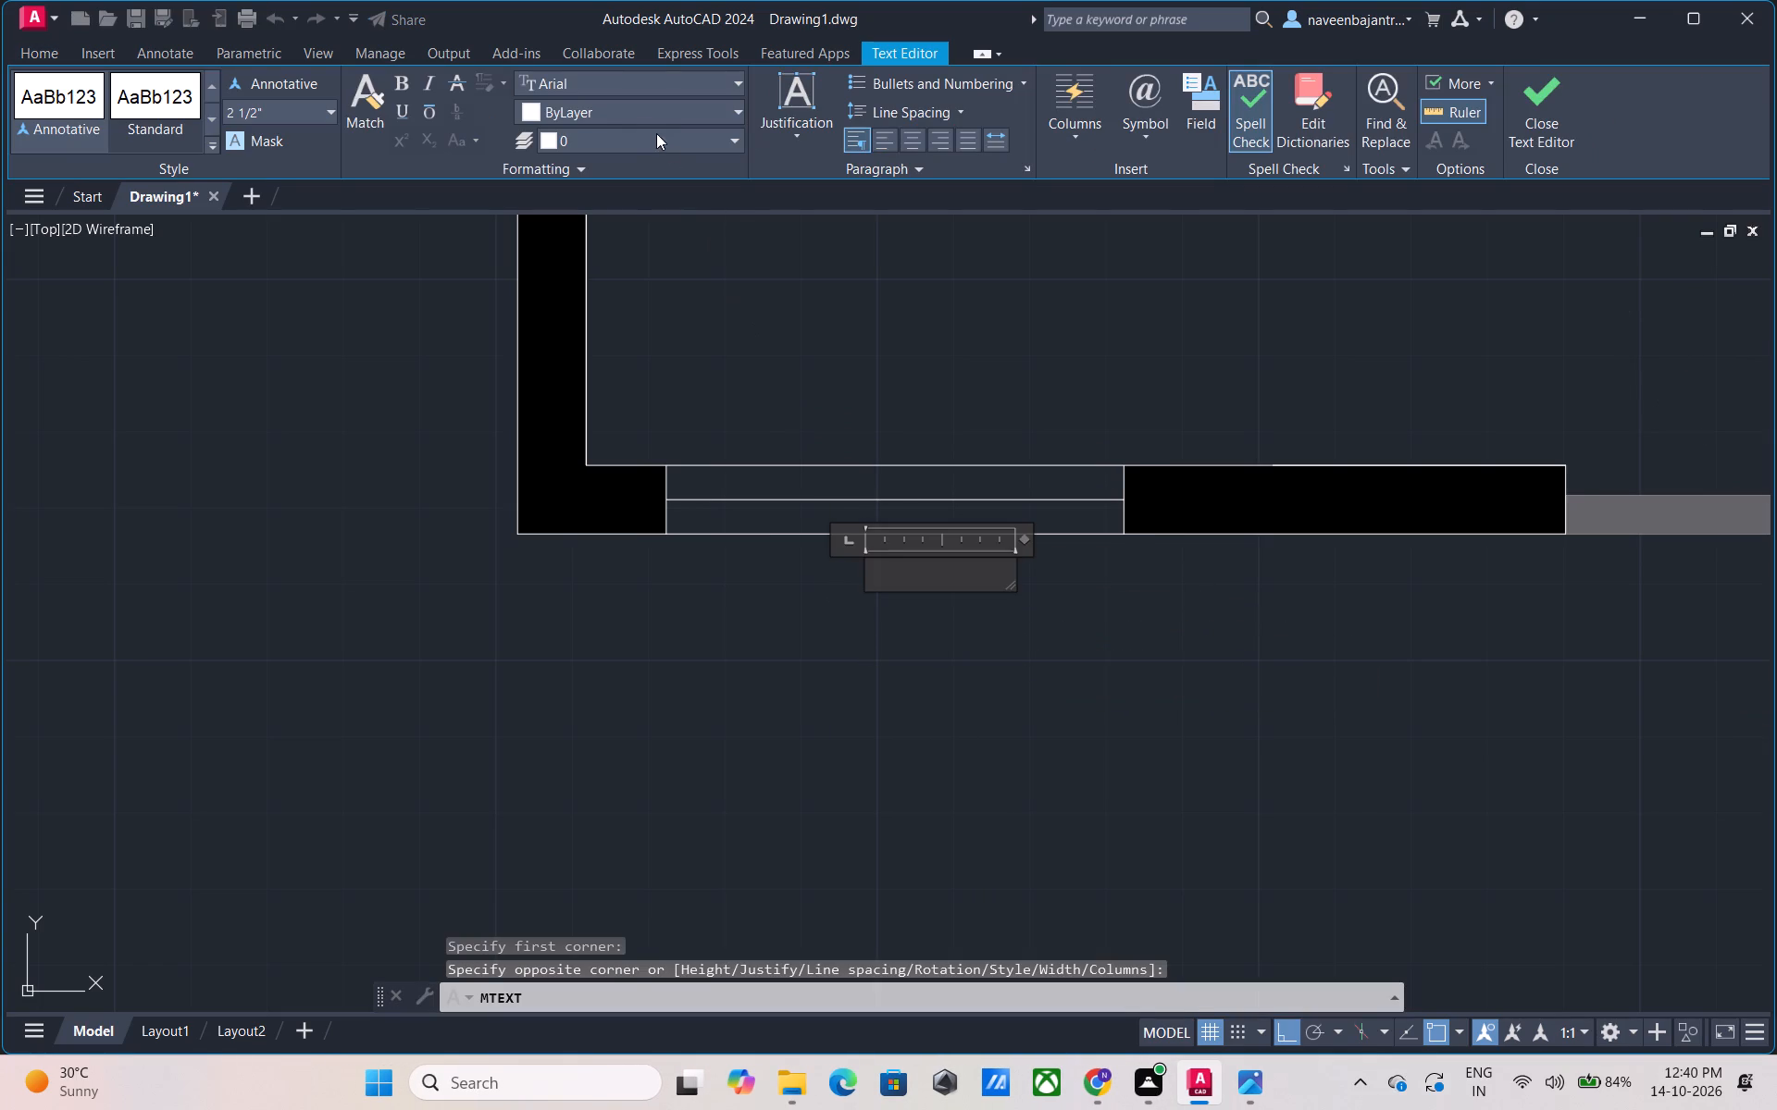
click(312, 106)
text(7")
key(Return)
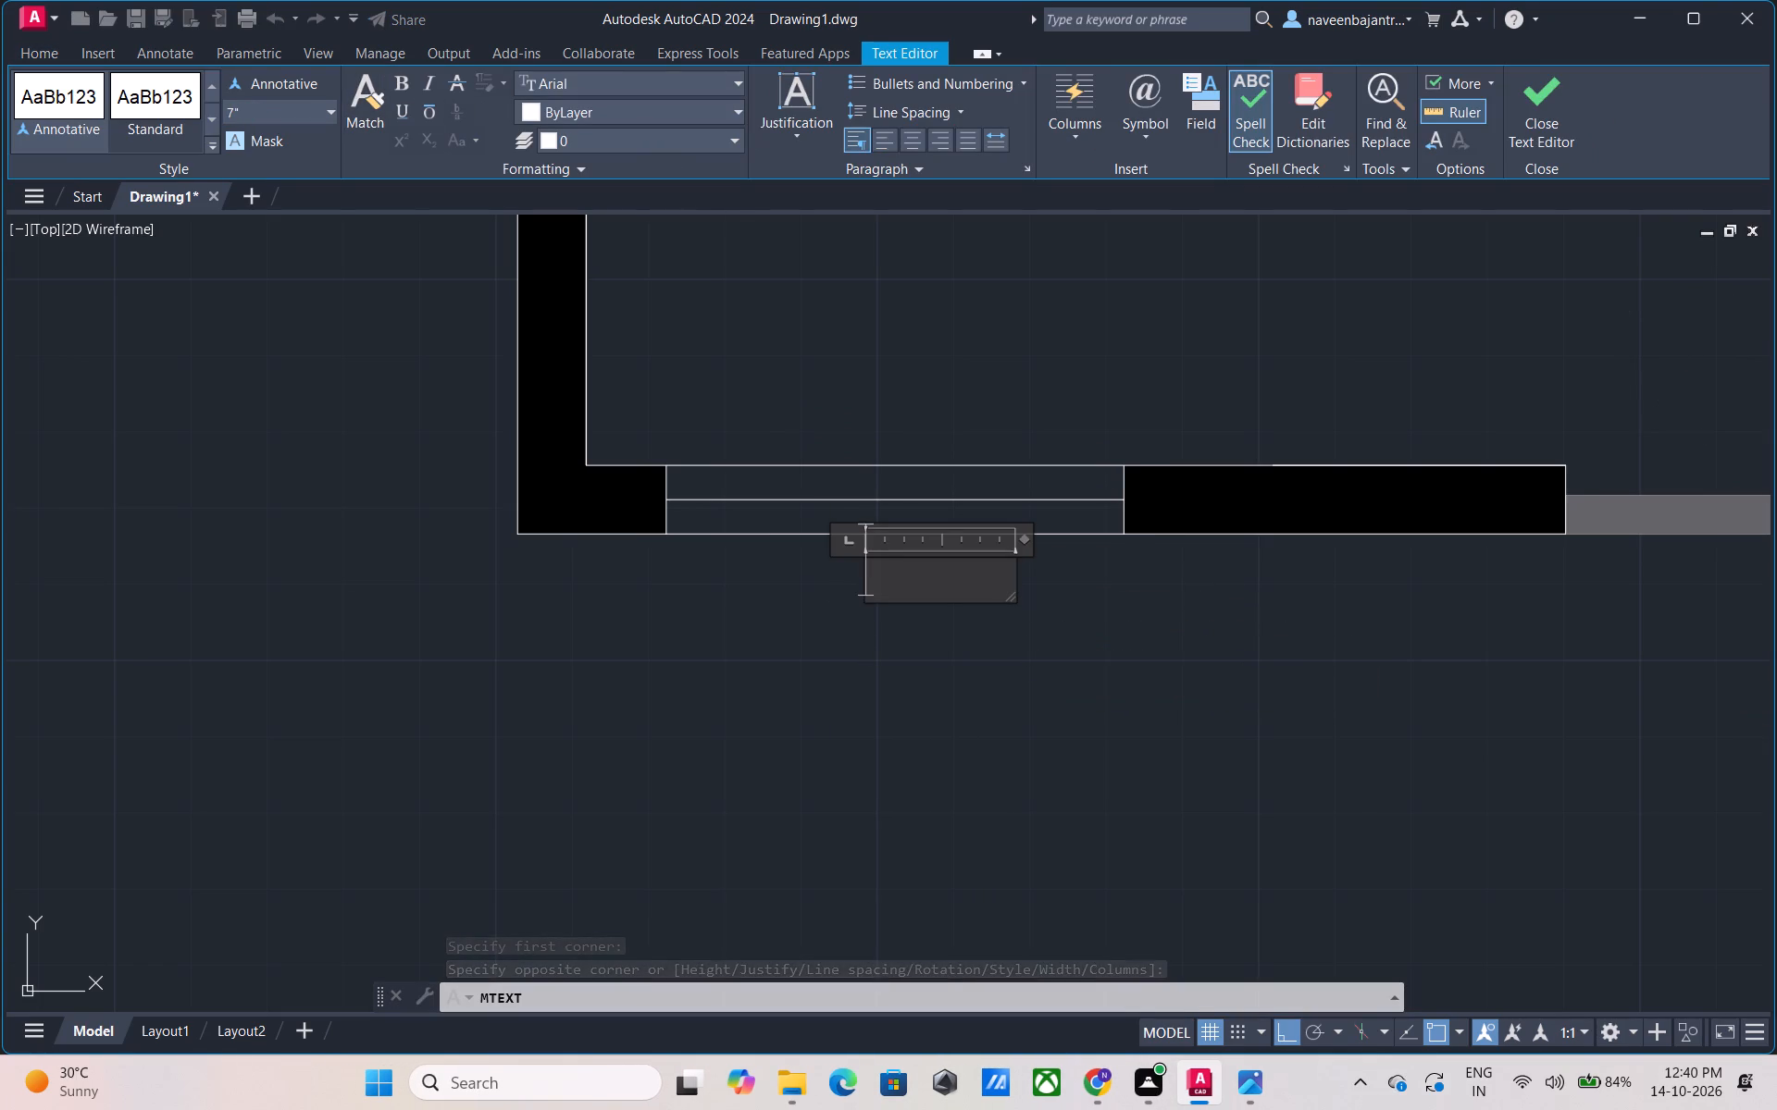
key(w)
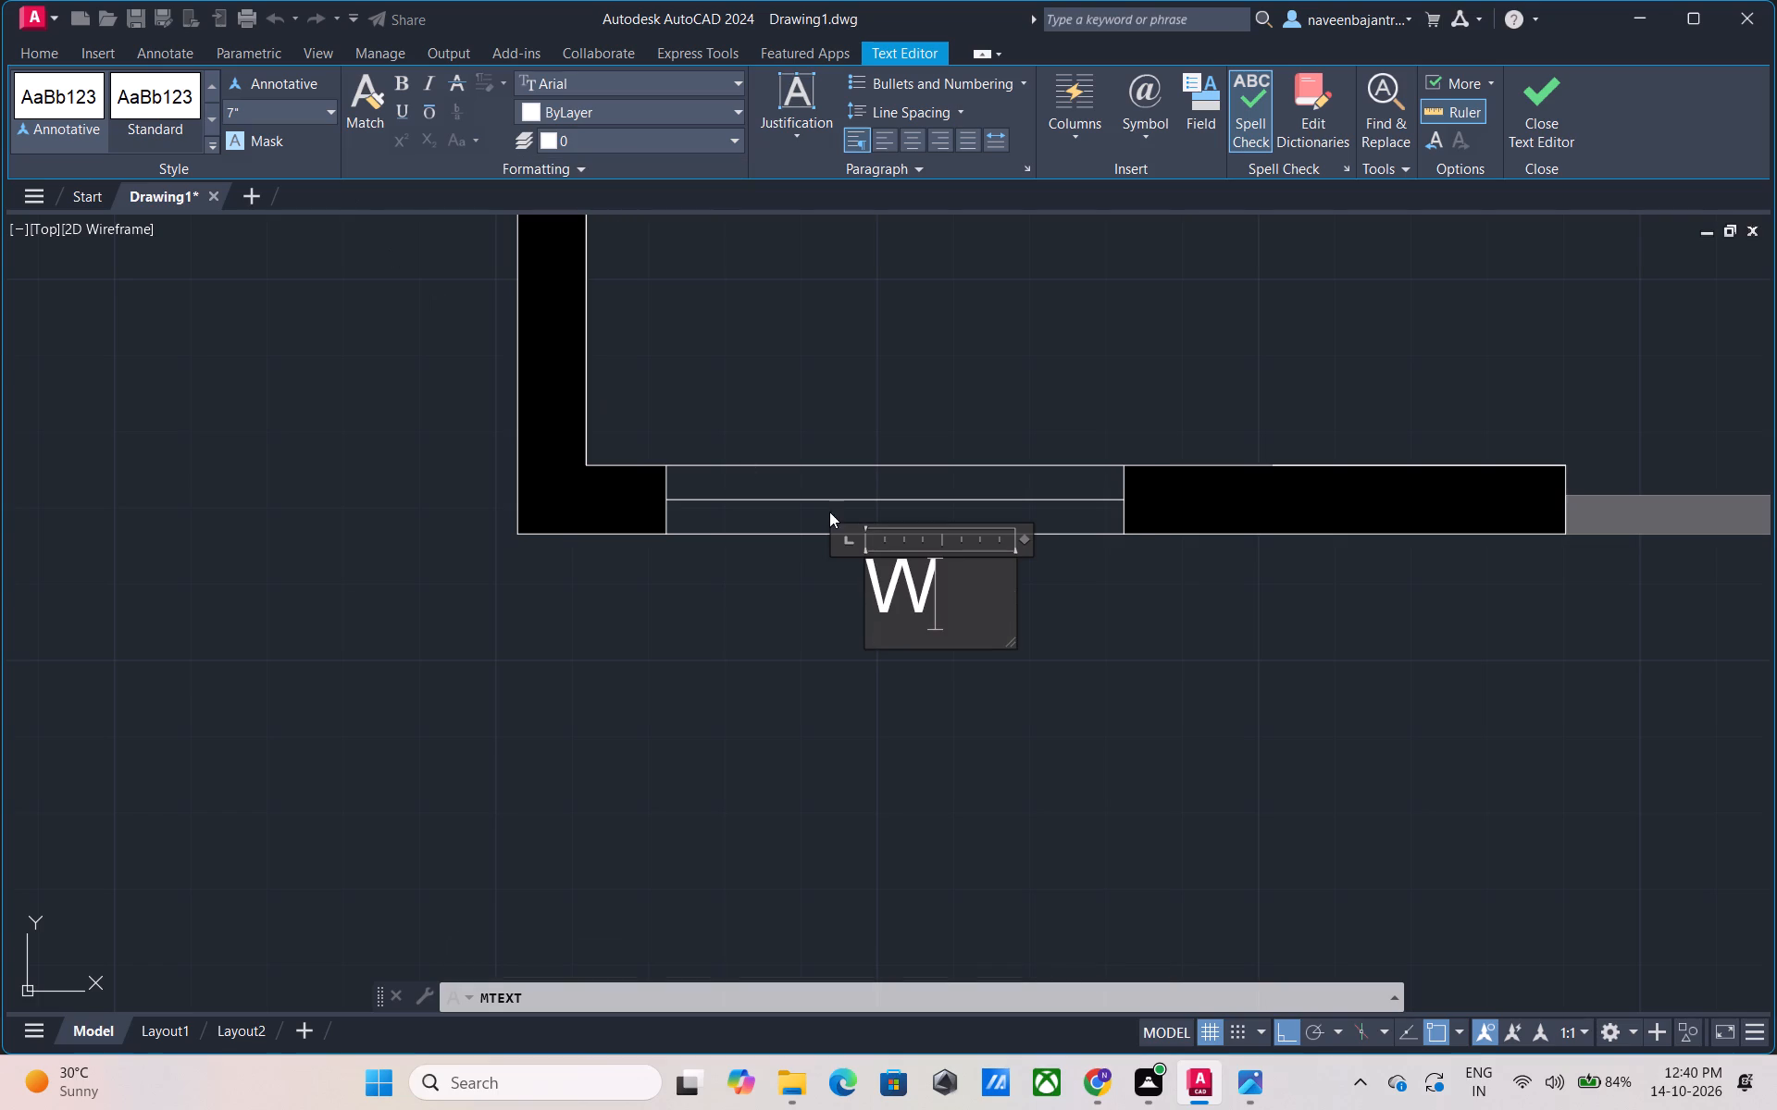
drag(937, 593, 849, 583)
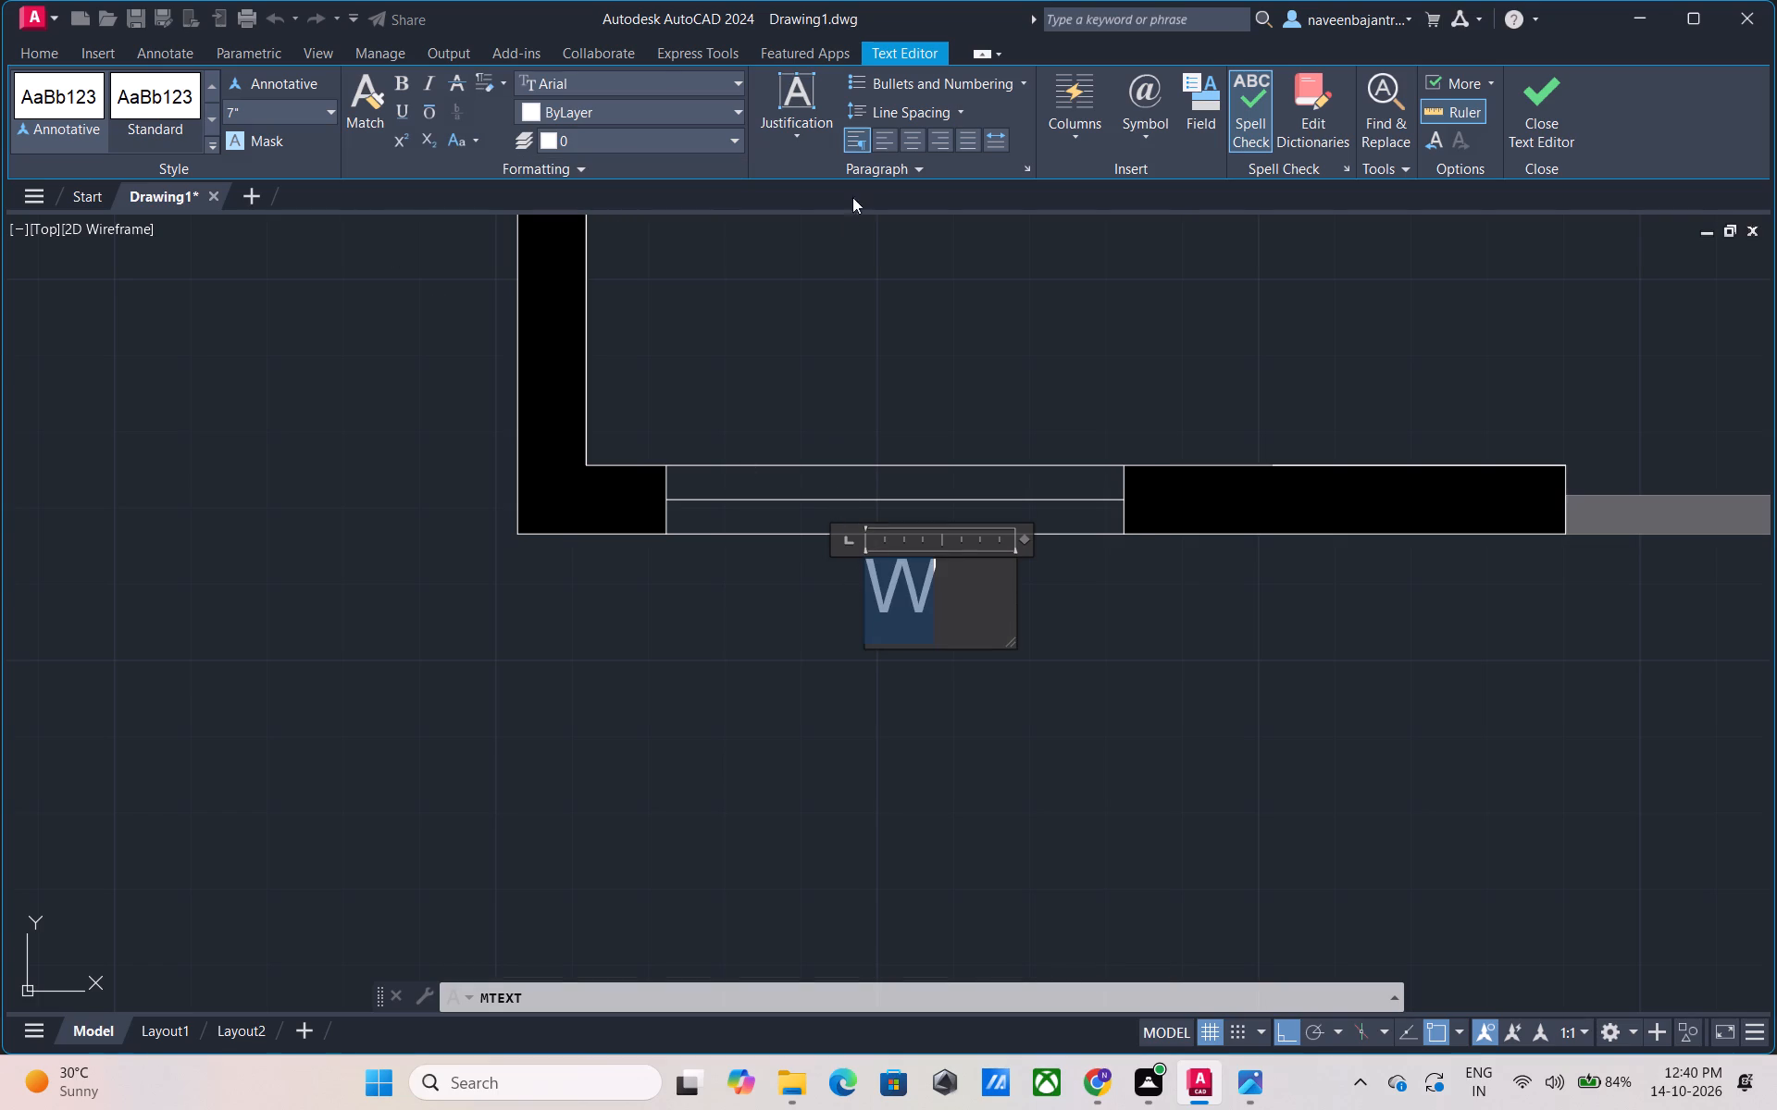
click(908, 142)
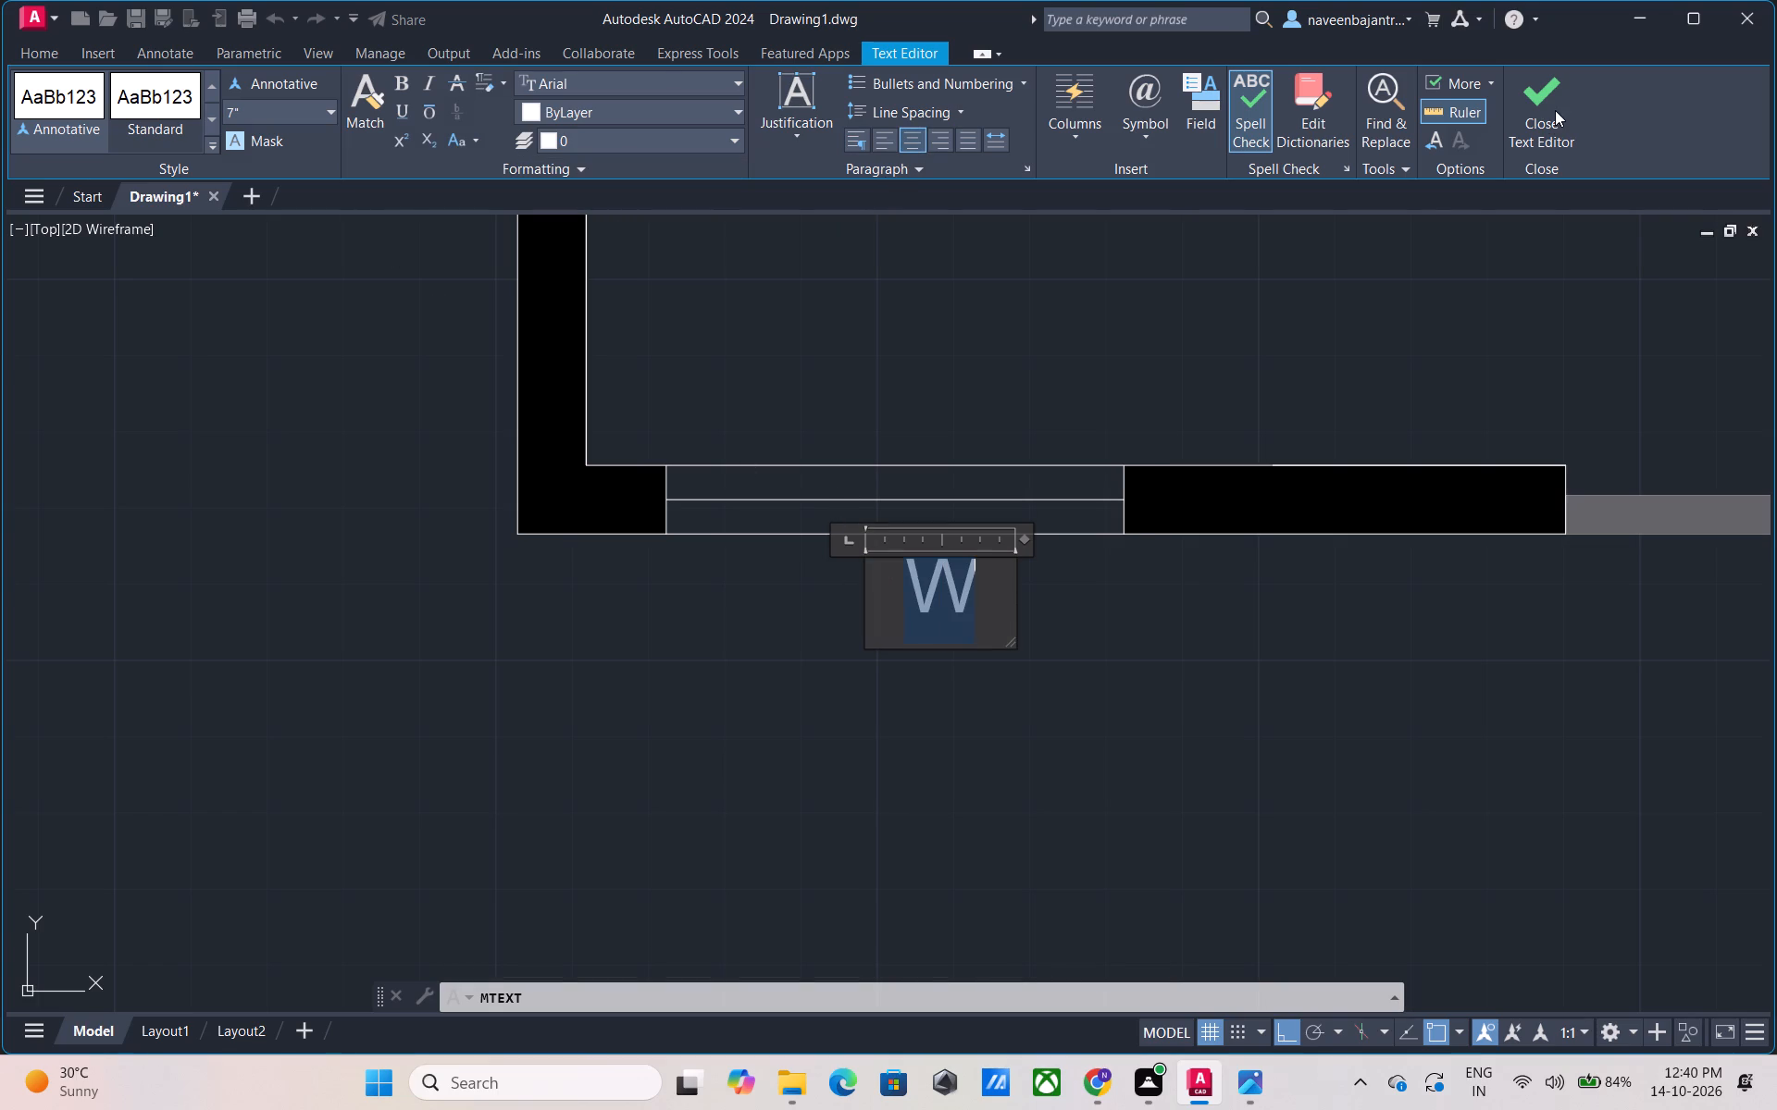
click(1555, 110)
Add a bold, centred multiline text label "GATE", 7" high, outside the grey gate strip in the porch's front wall.
scroll(1340, 297, down, 2)
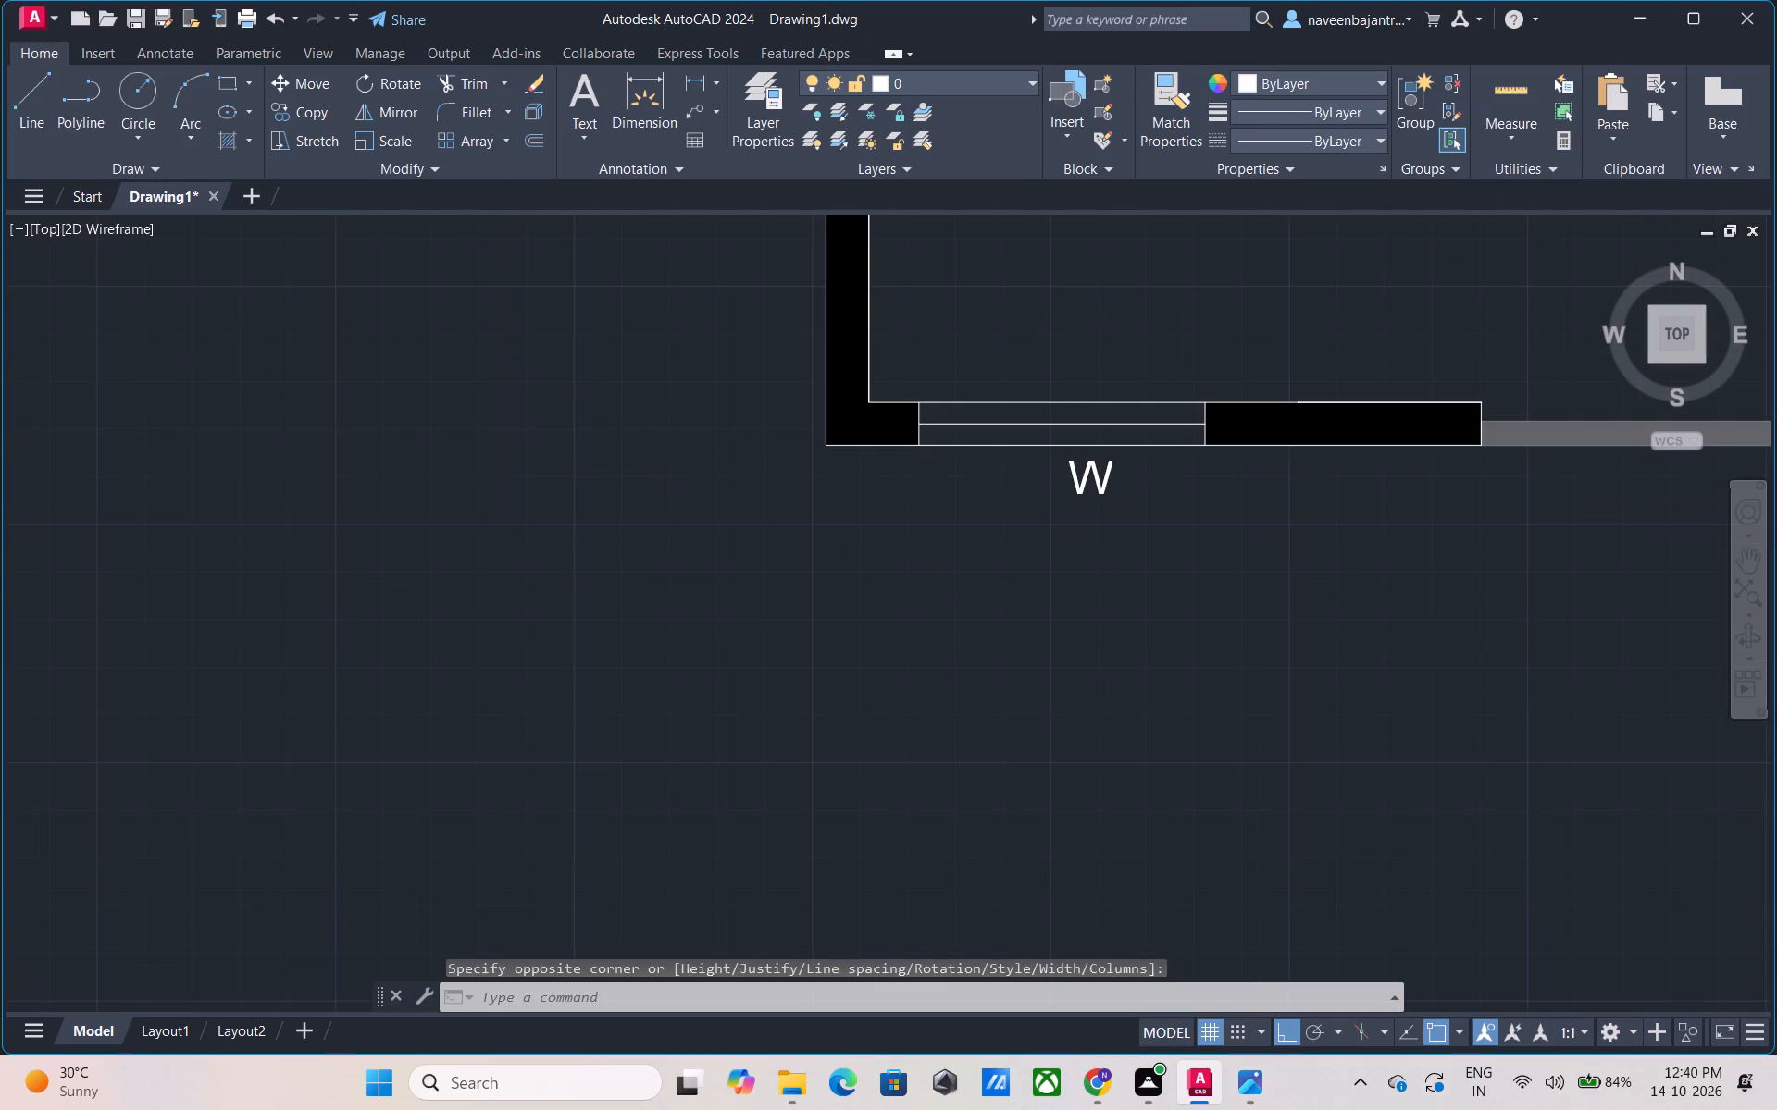
middle_drag(1340, 297, 705, 395)
scroll(1340, 297, down, 1)
middle_click(705, 395)
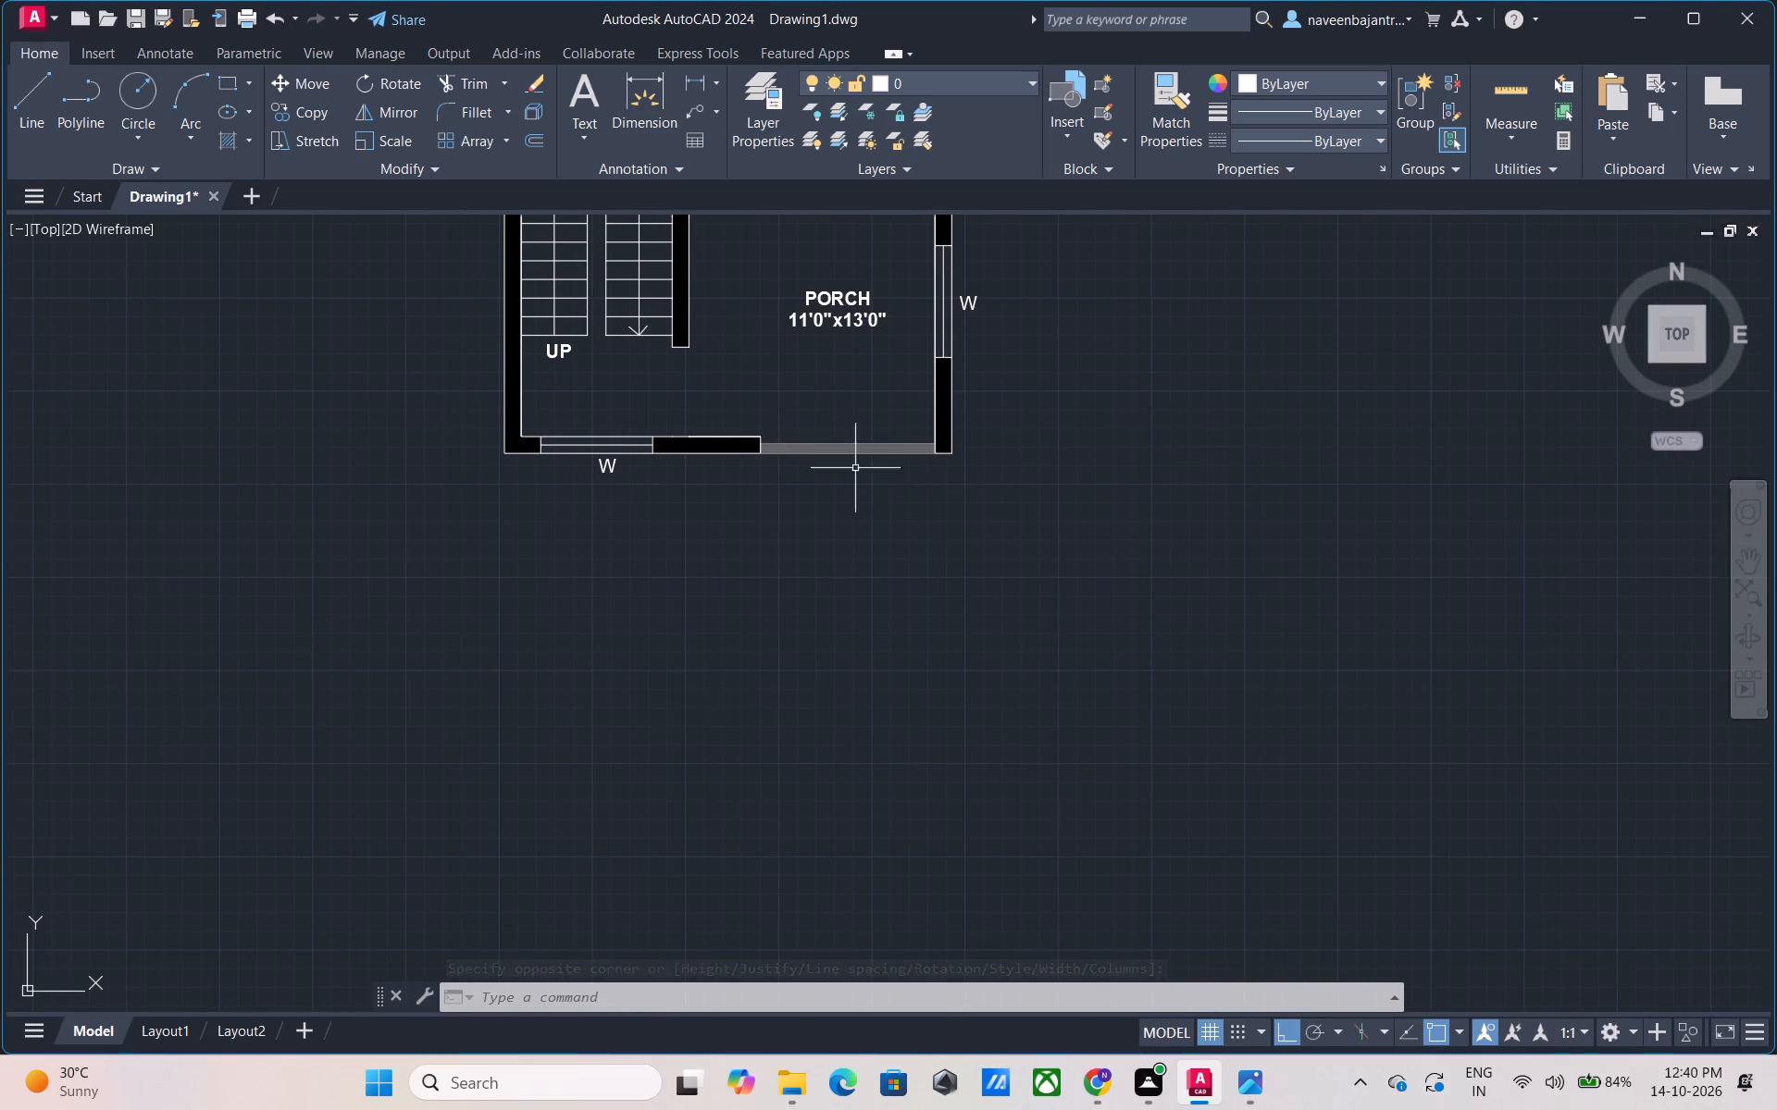
scroll(847, 460, up, 3)
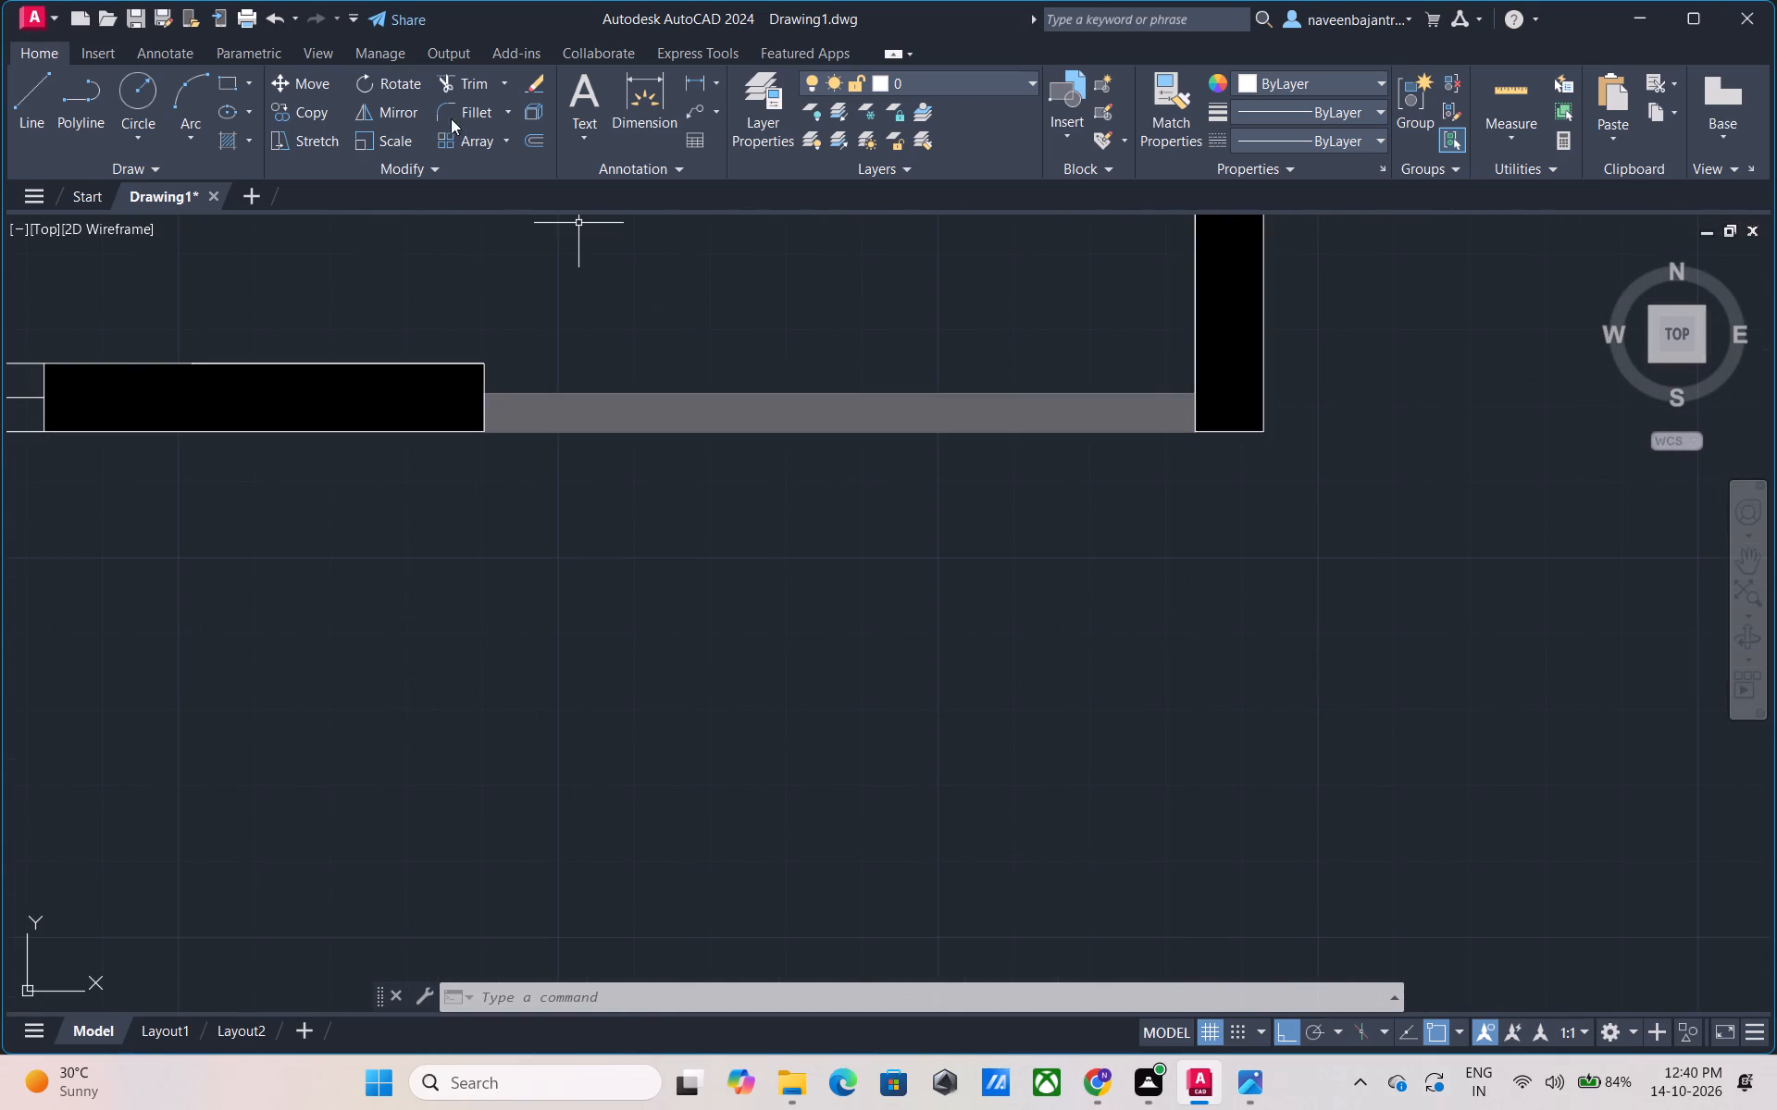
click(590, 100)
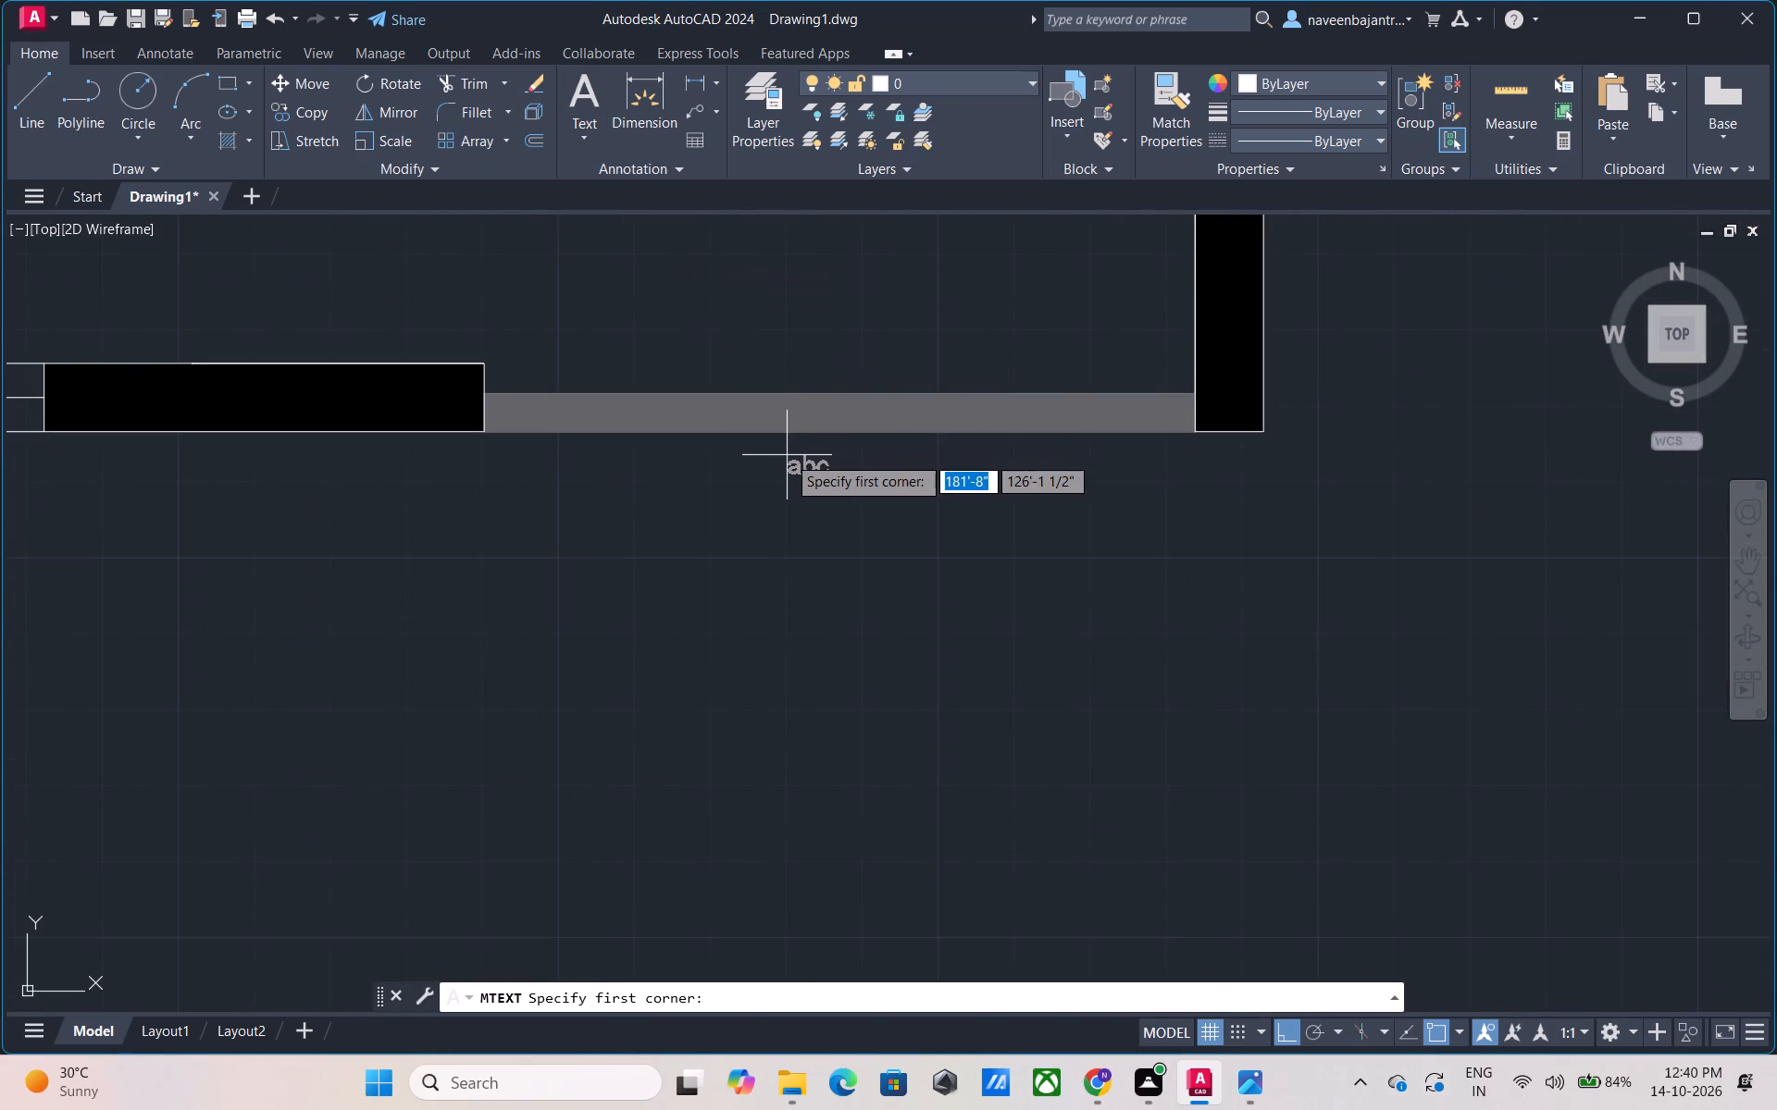
click(787, 455)
click(1037, 541)
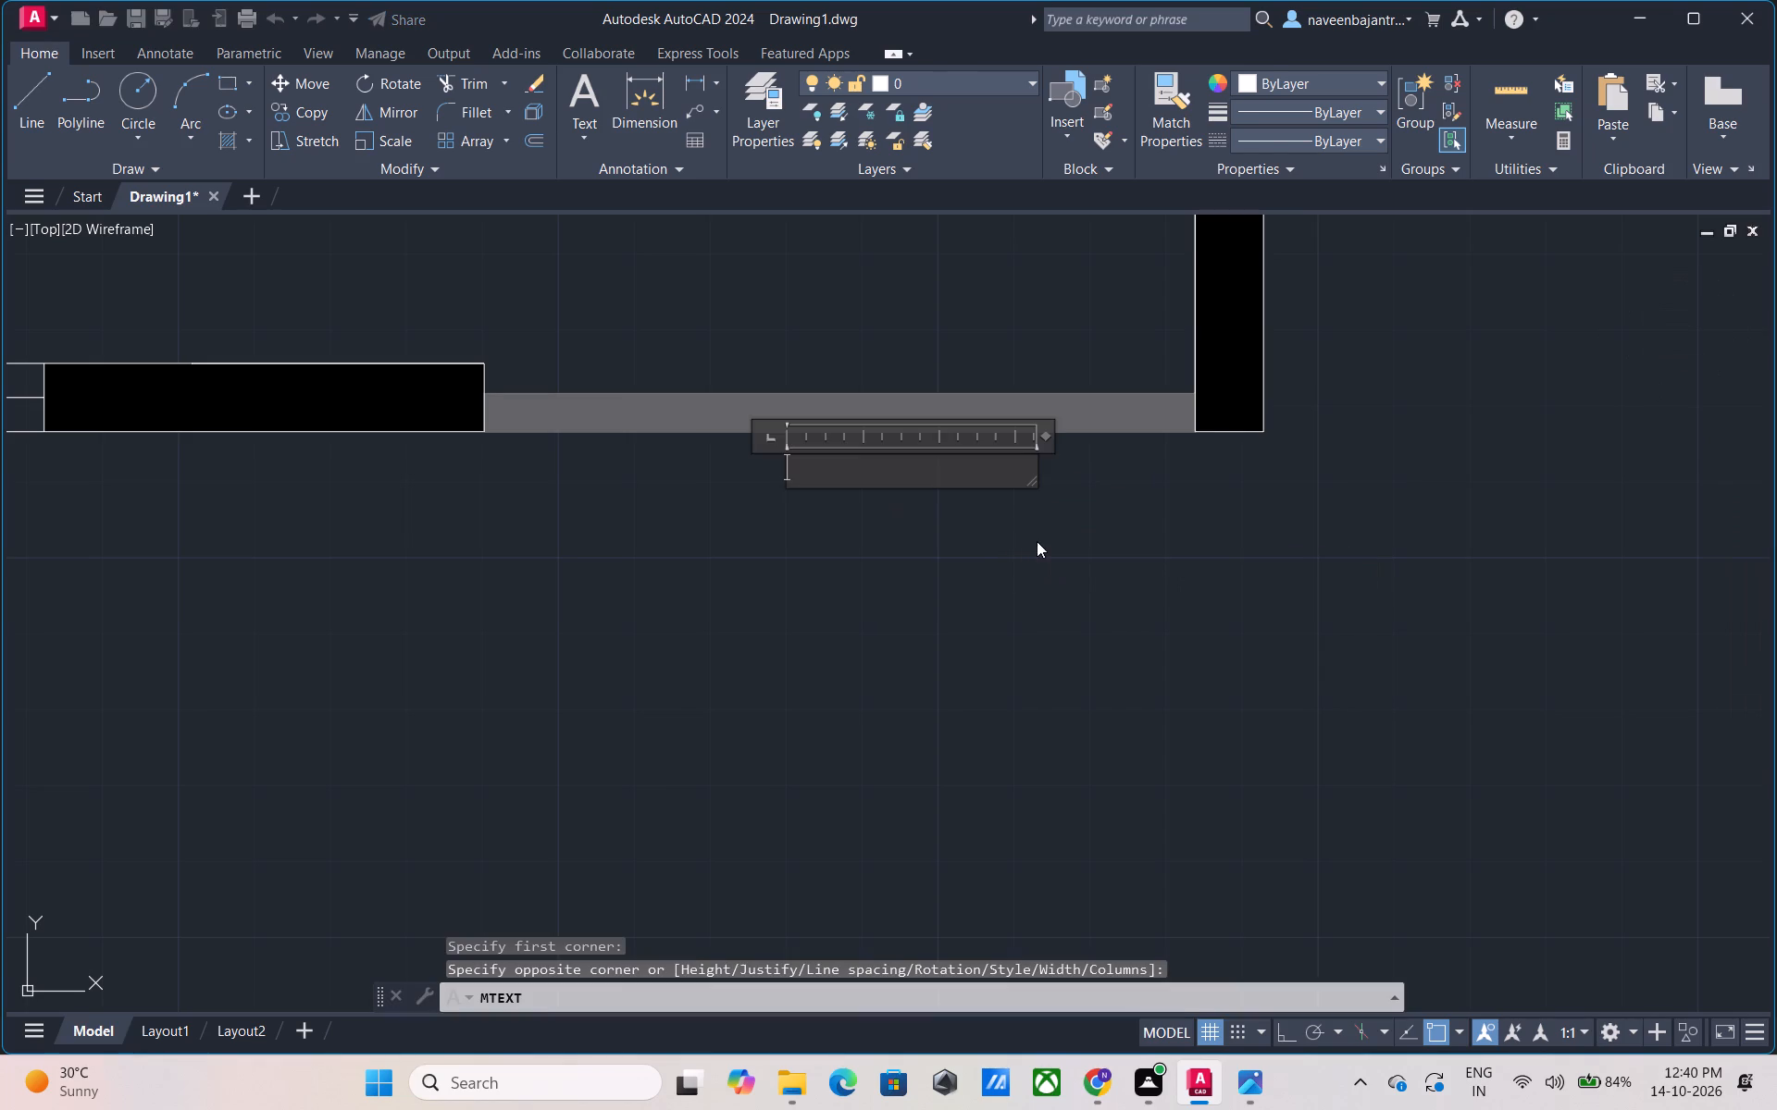
click(296, 114)
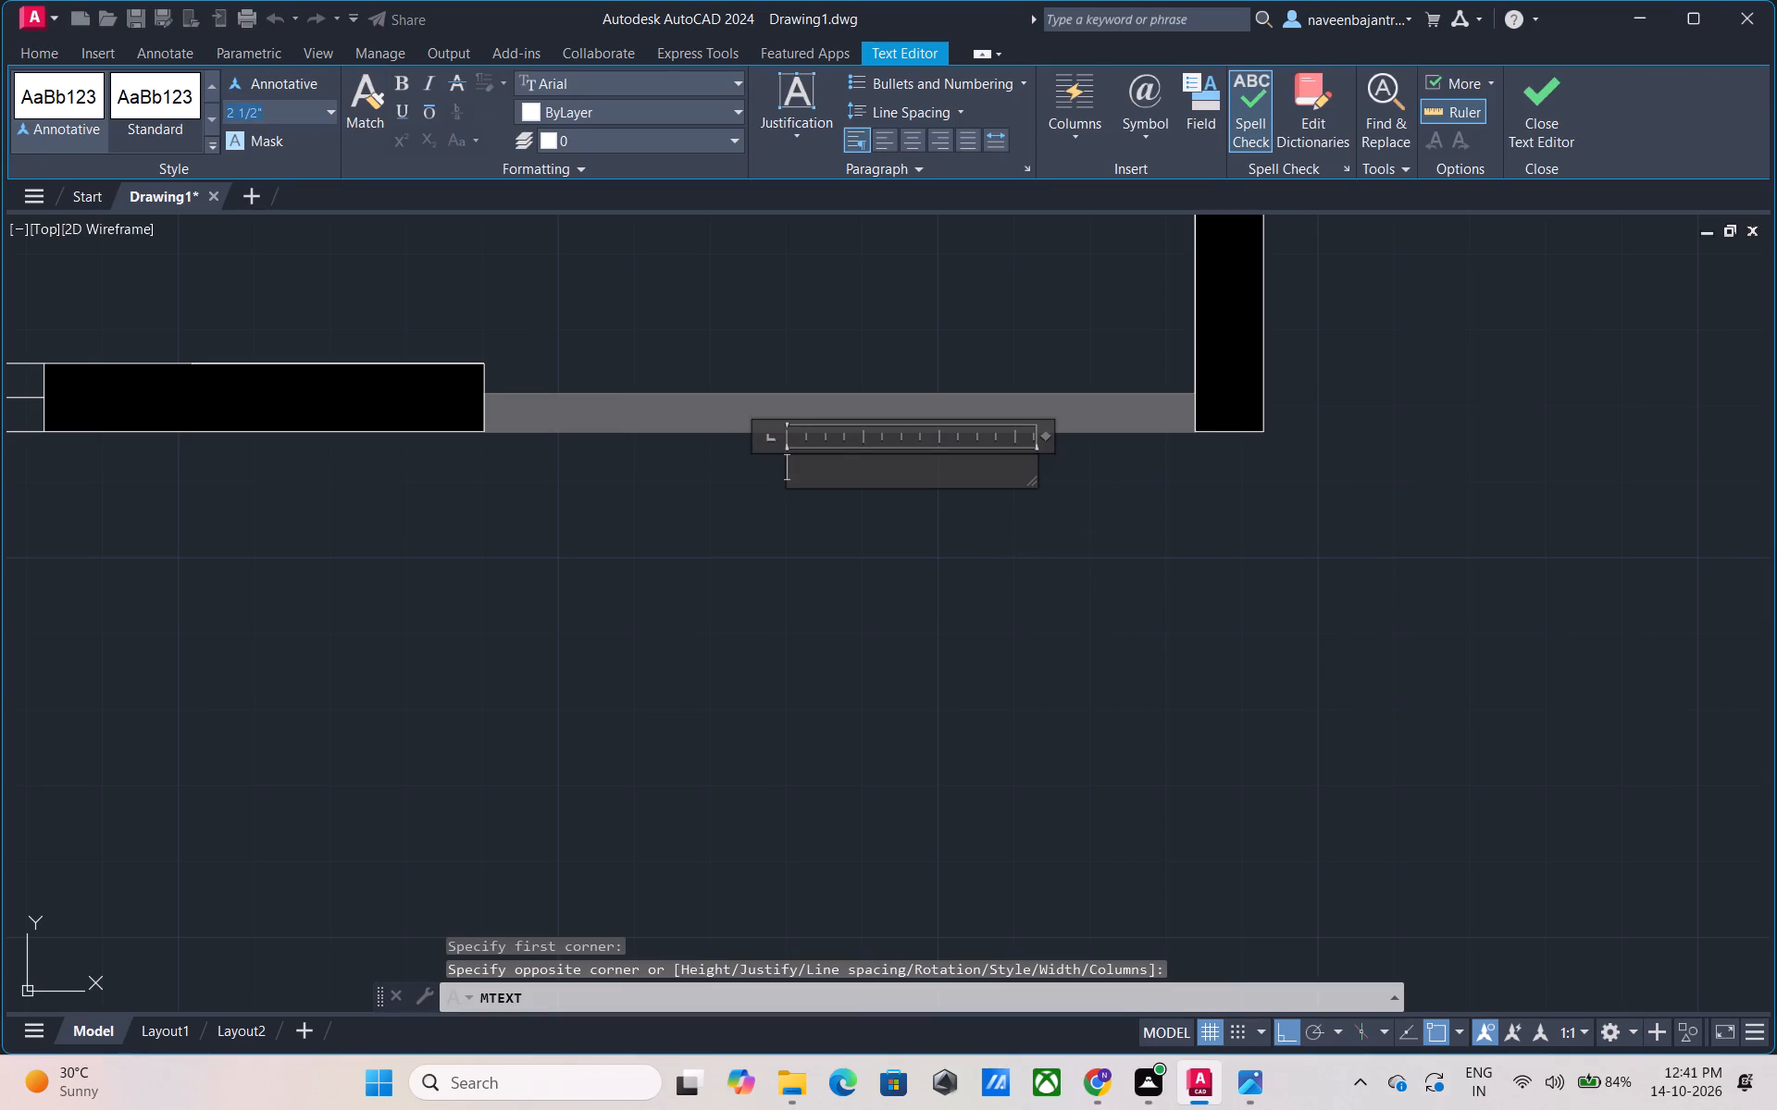
text(7")
key(Return)
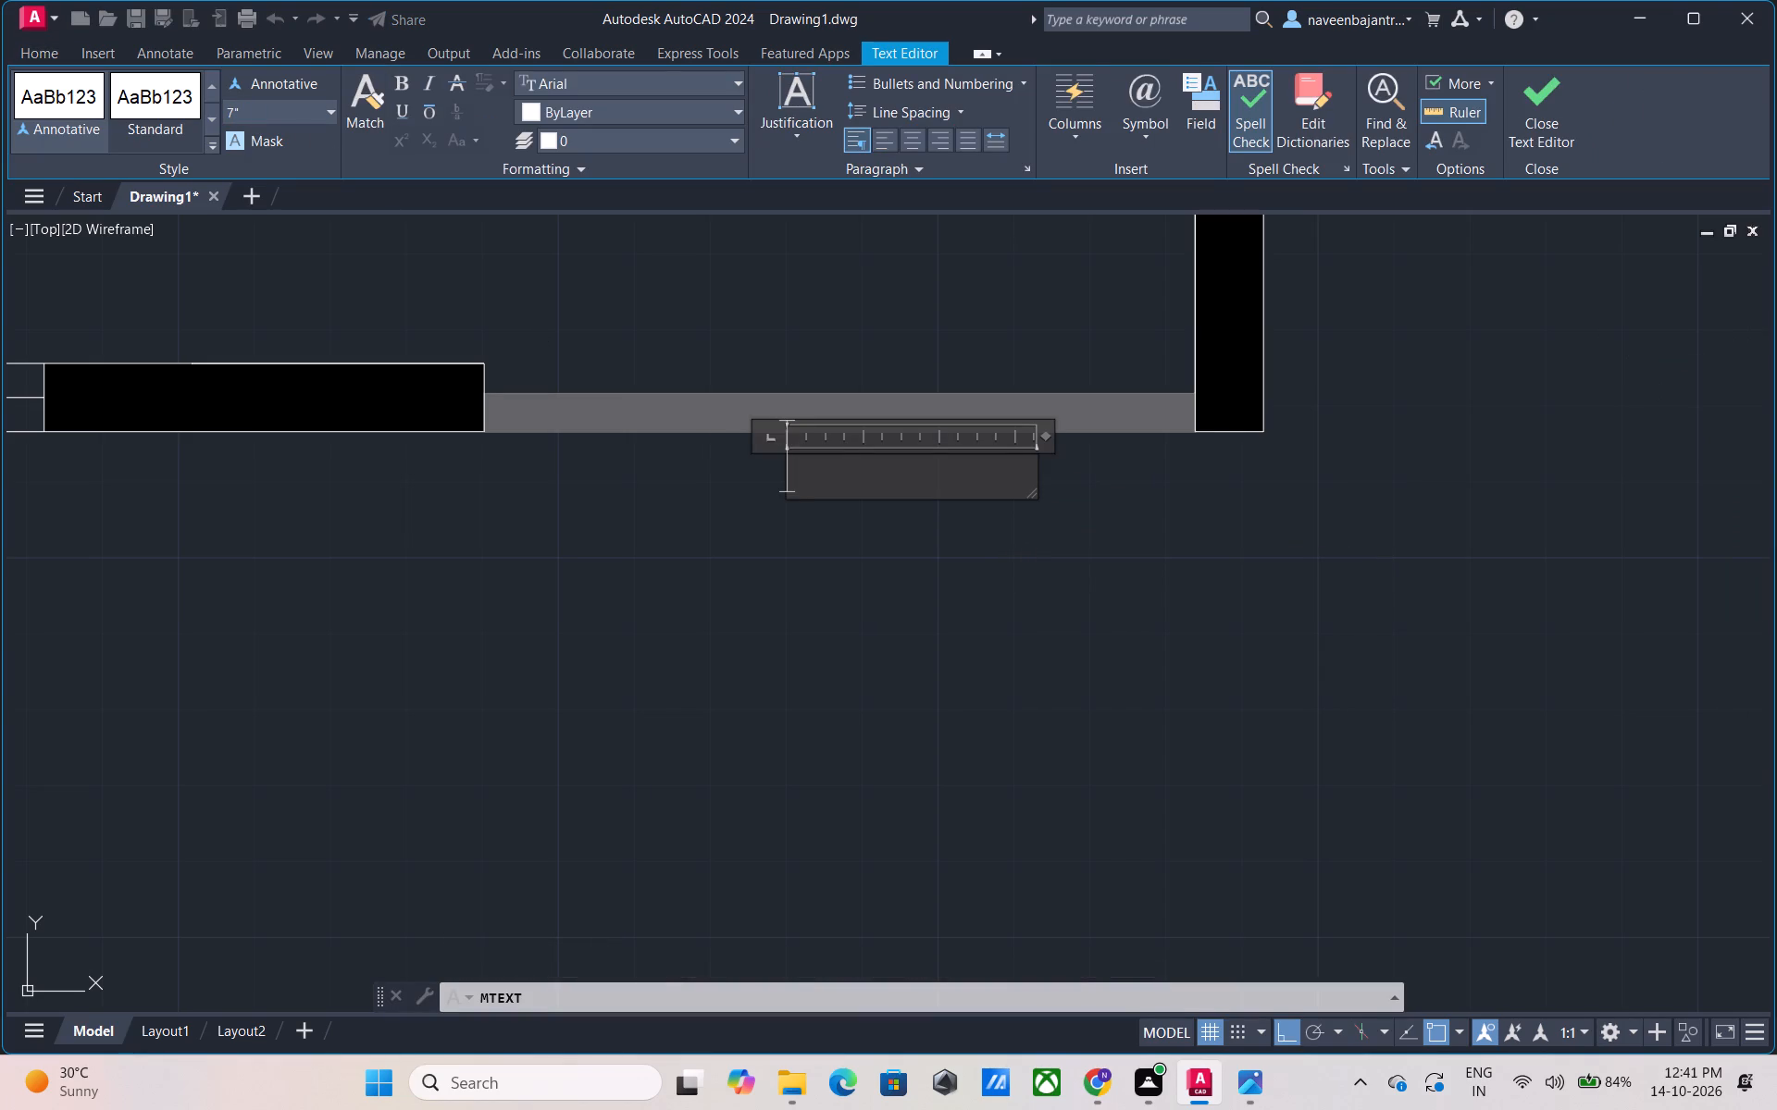
key(g)
text(ATE)
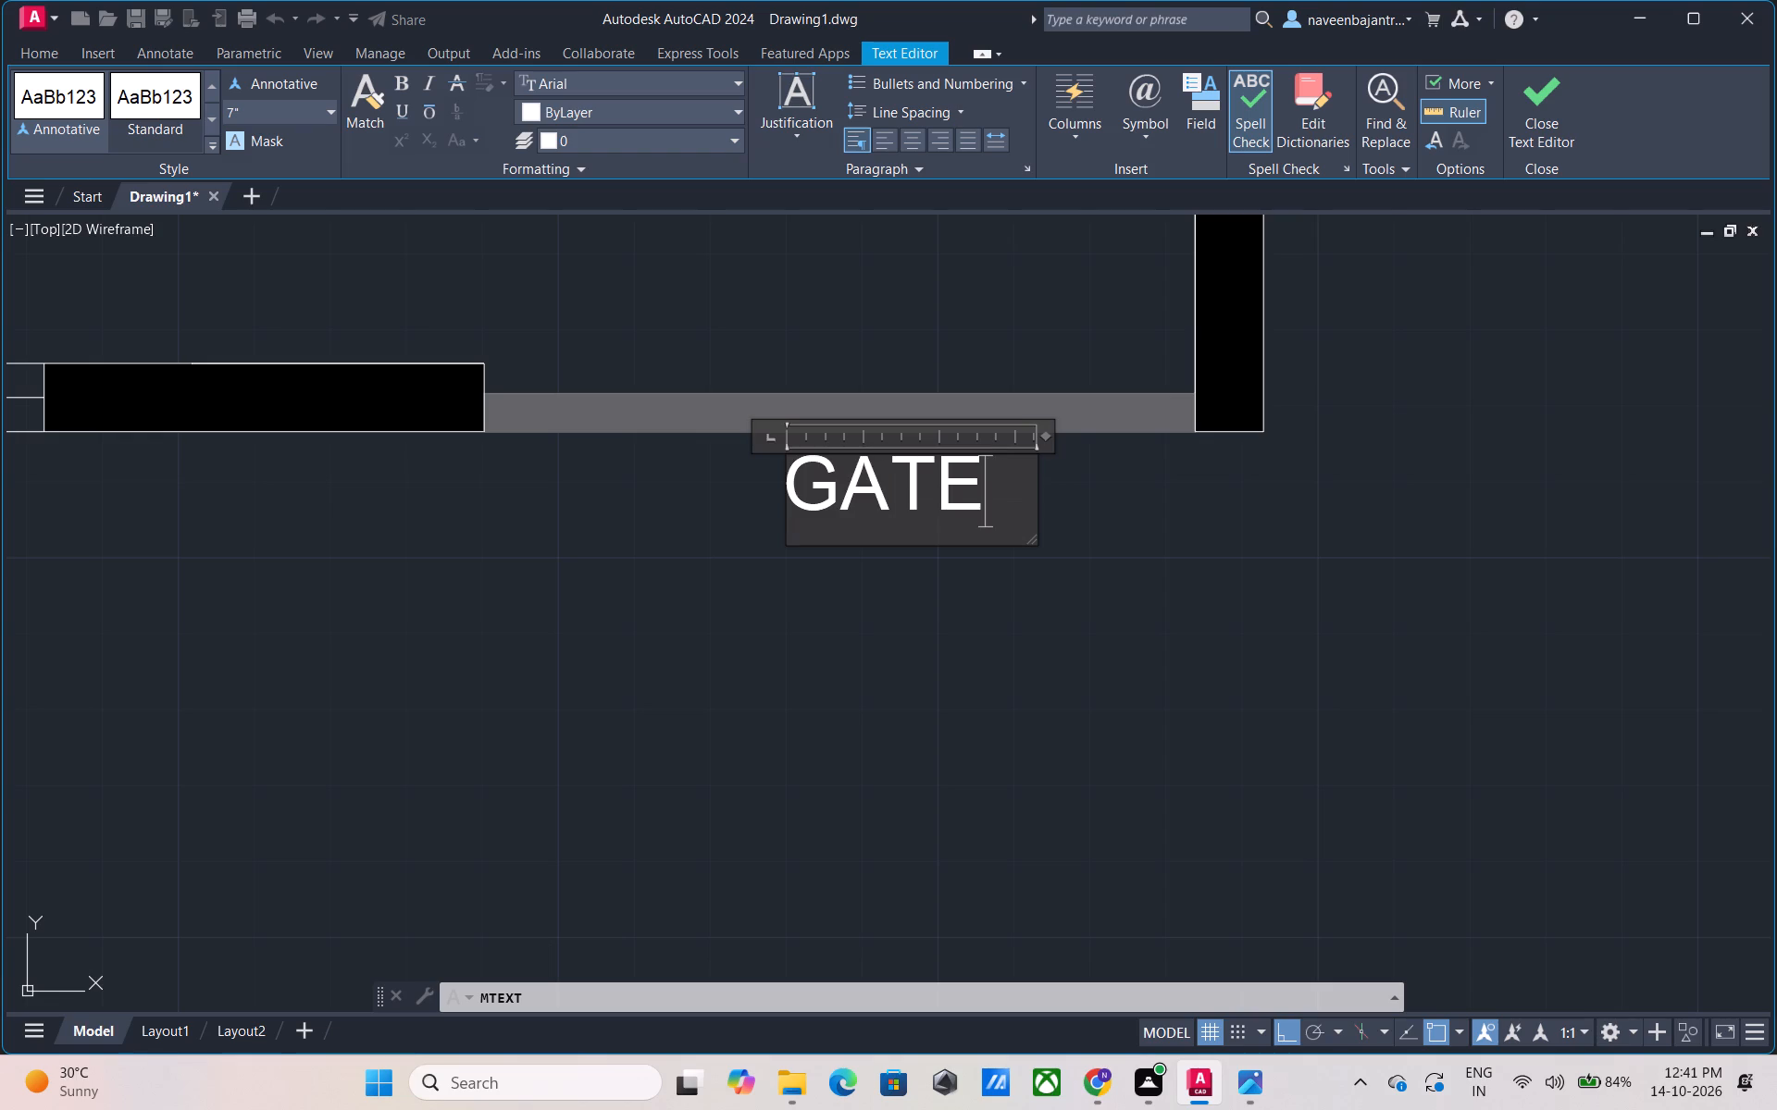
drag(996, 502, 759, 487)
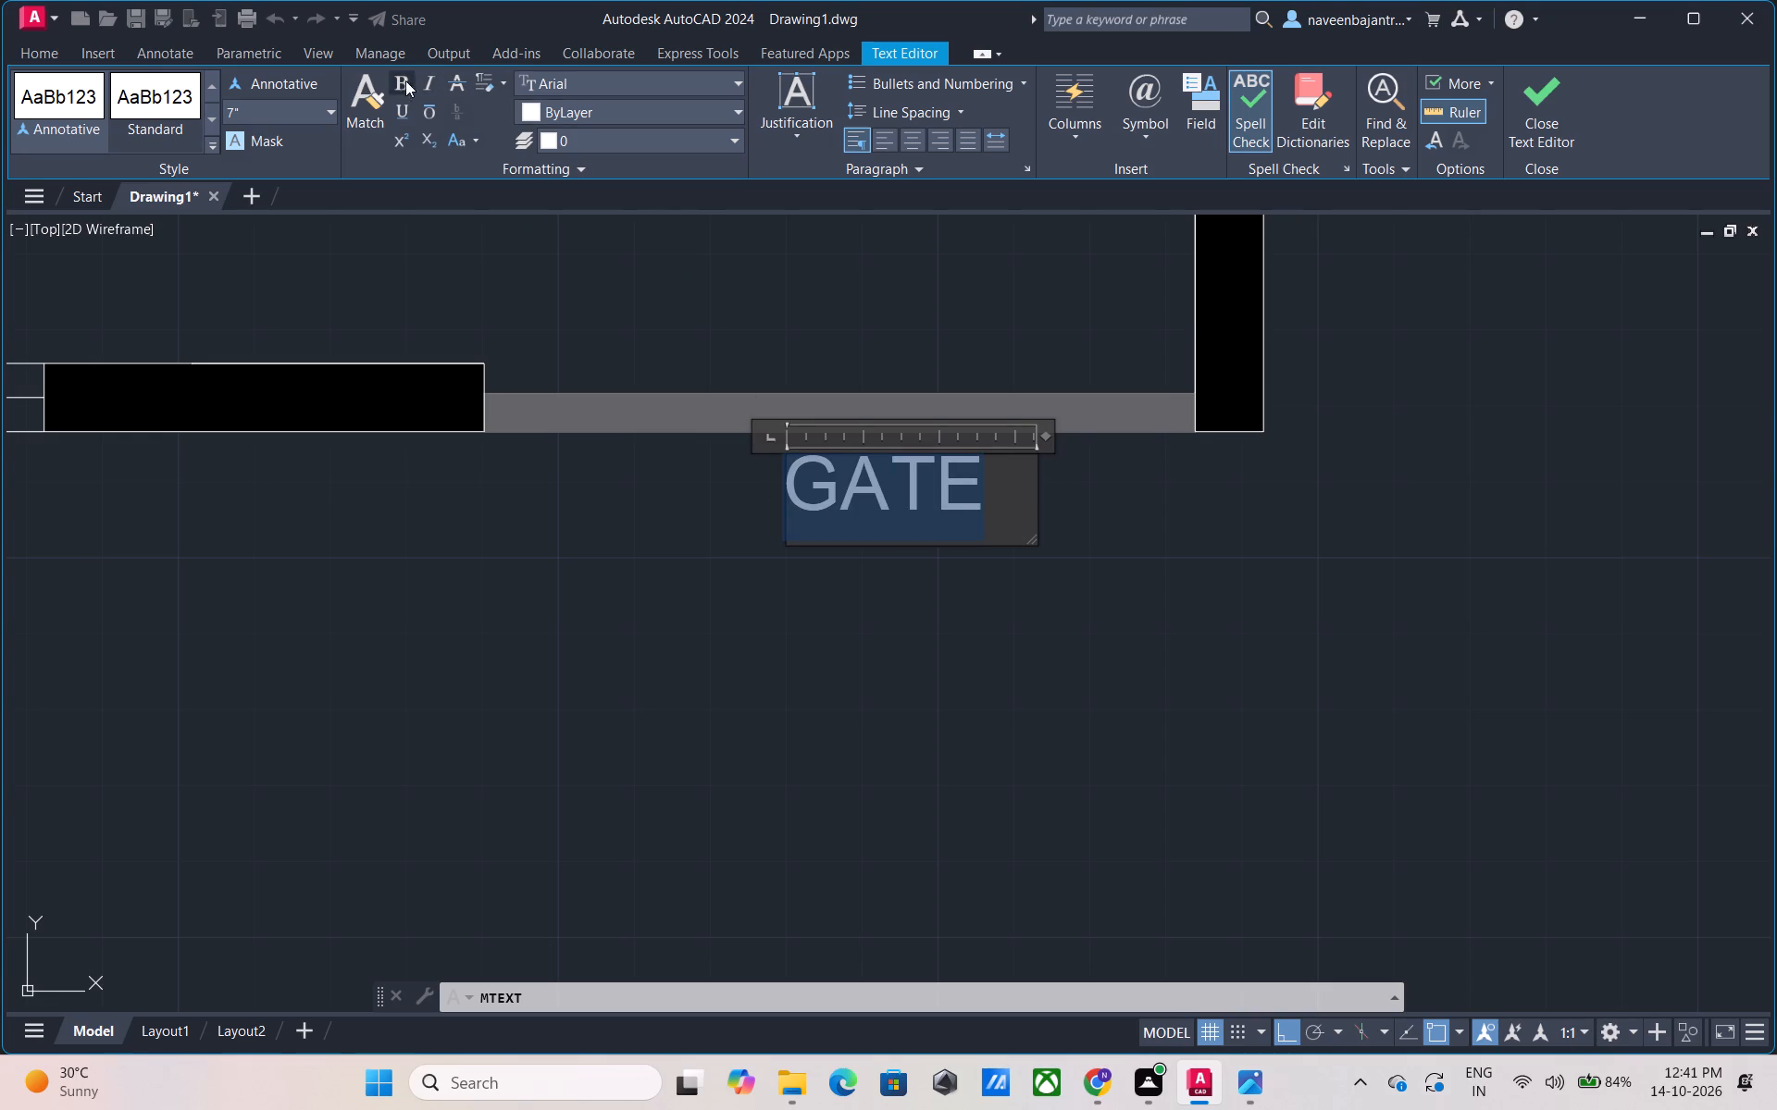
click(397, 80)
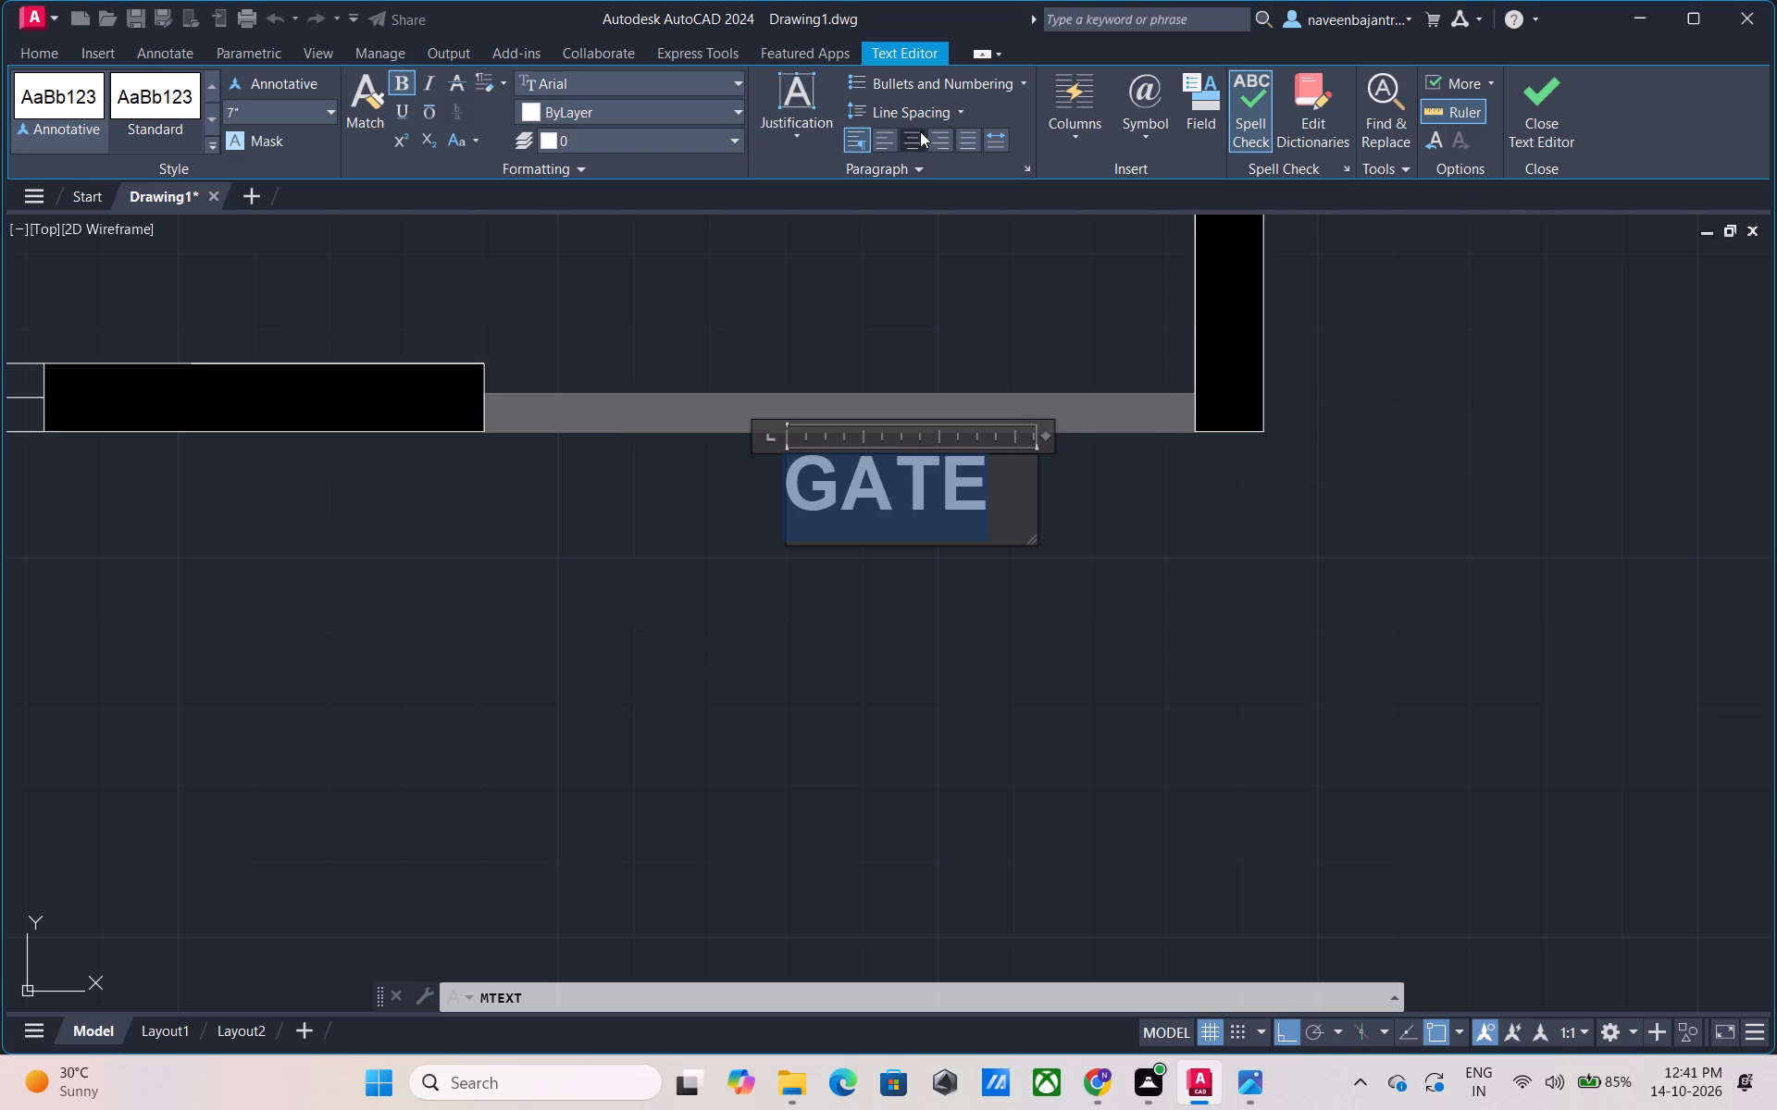
click(920, 131)
click(1565, 123)
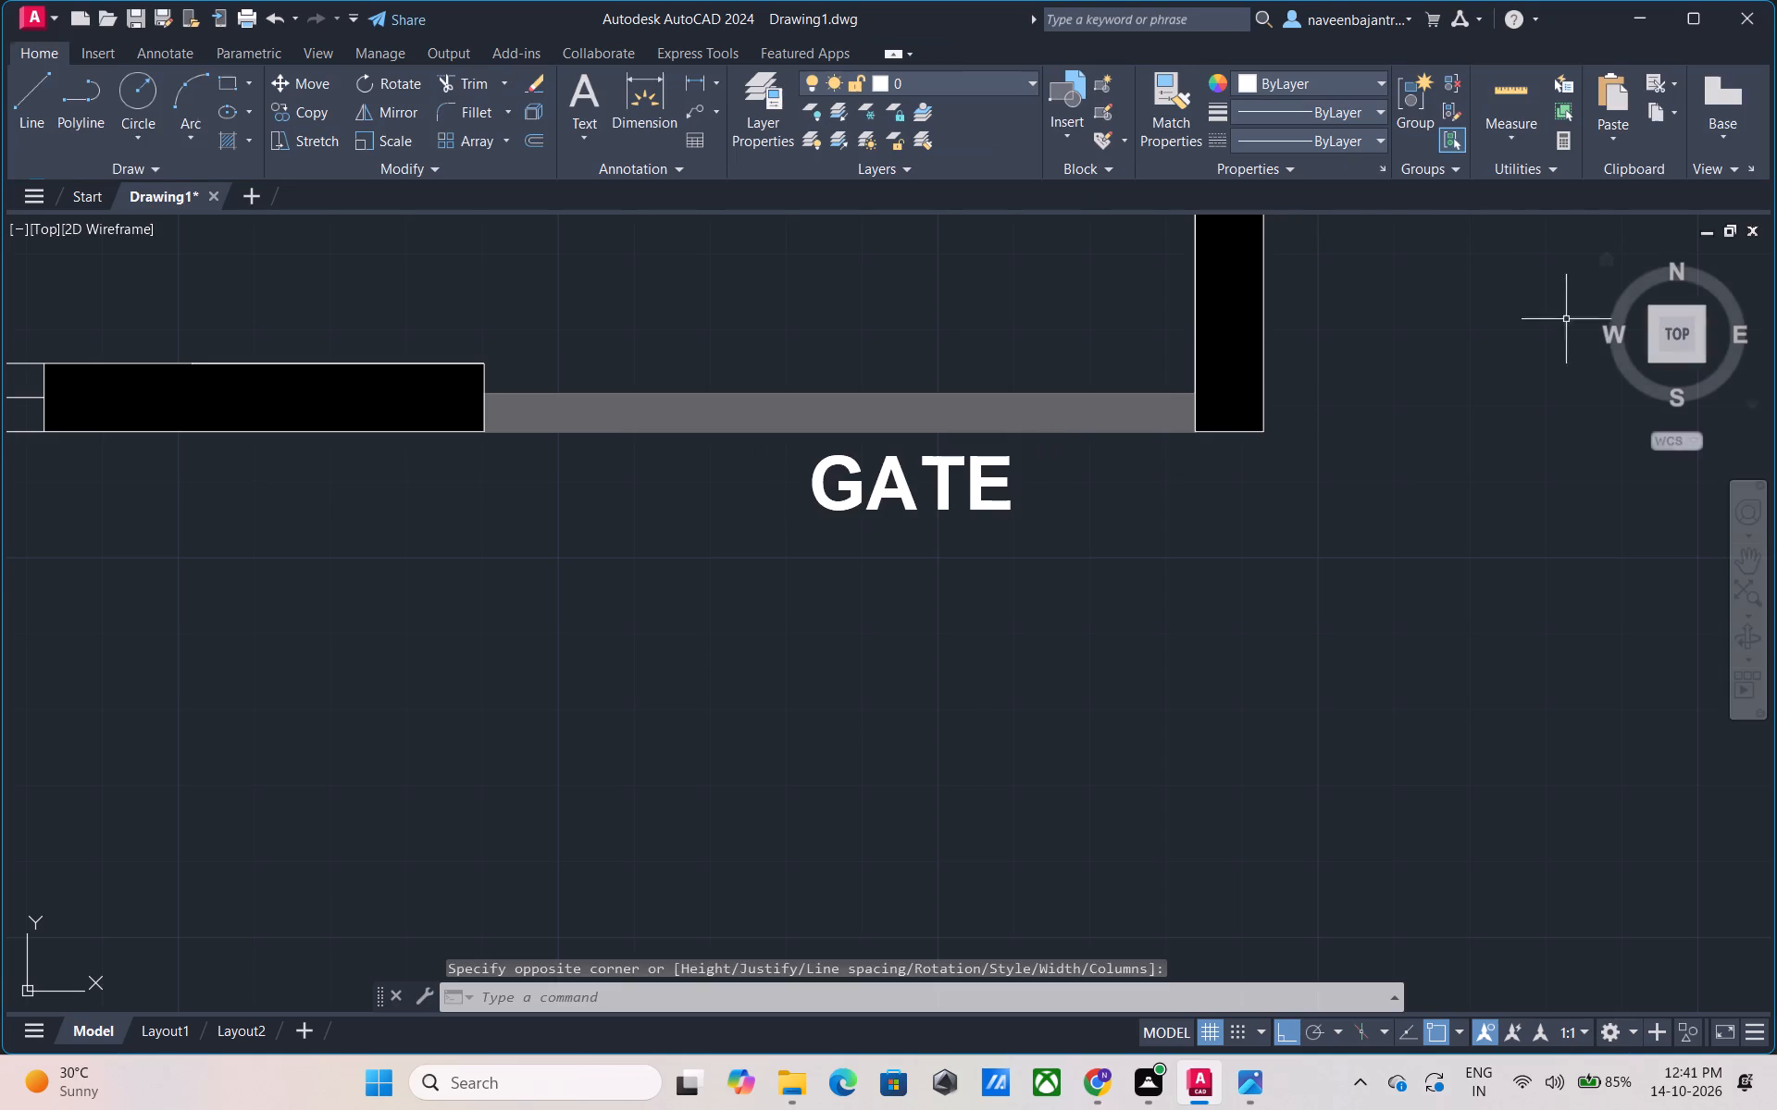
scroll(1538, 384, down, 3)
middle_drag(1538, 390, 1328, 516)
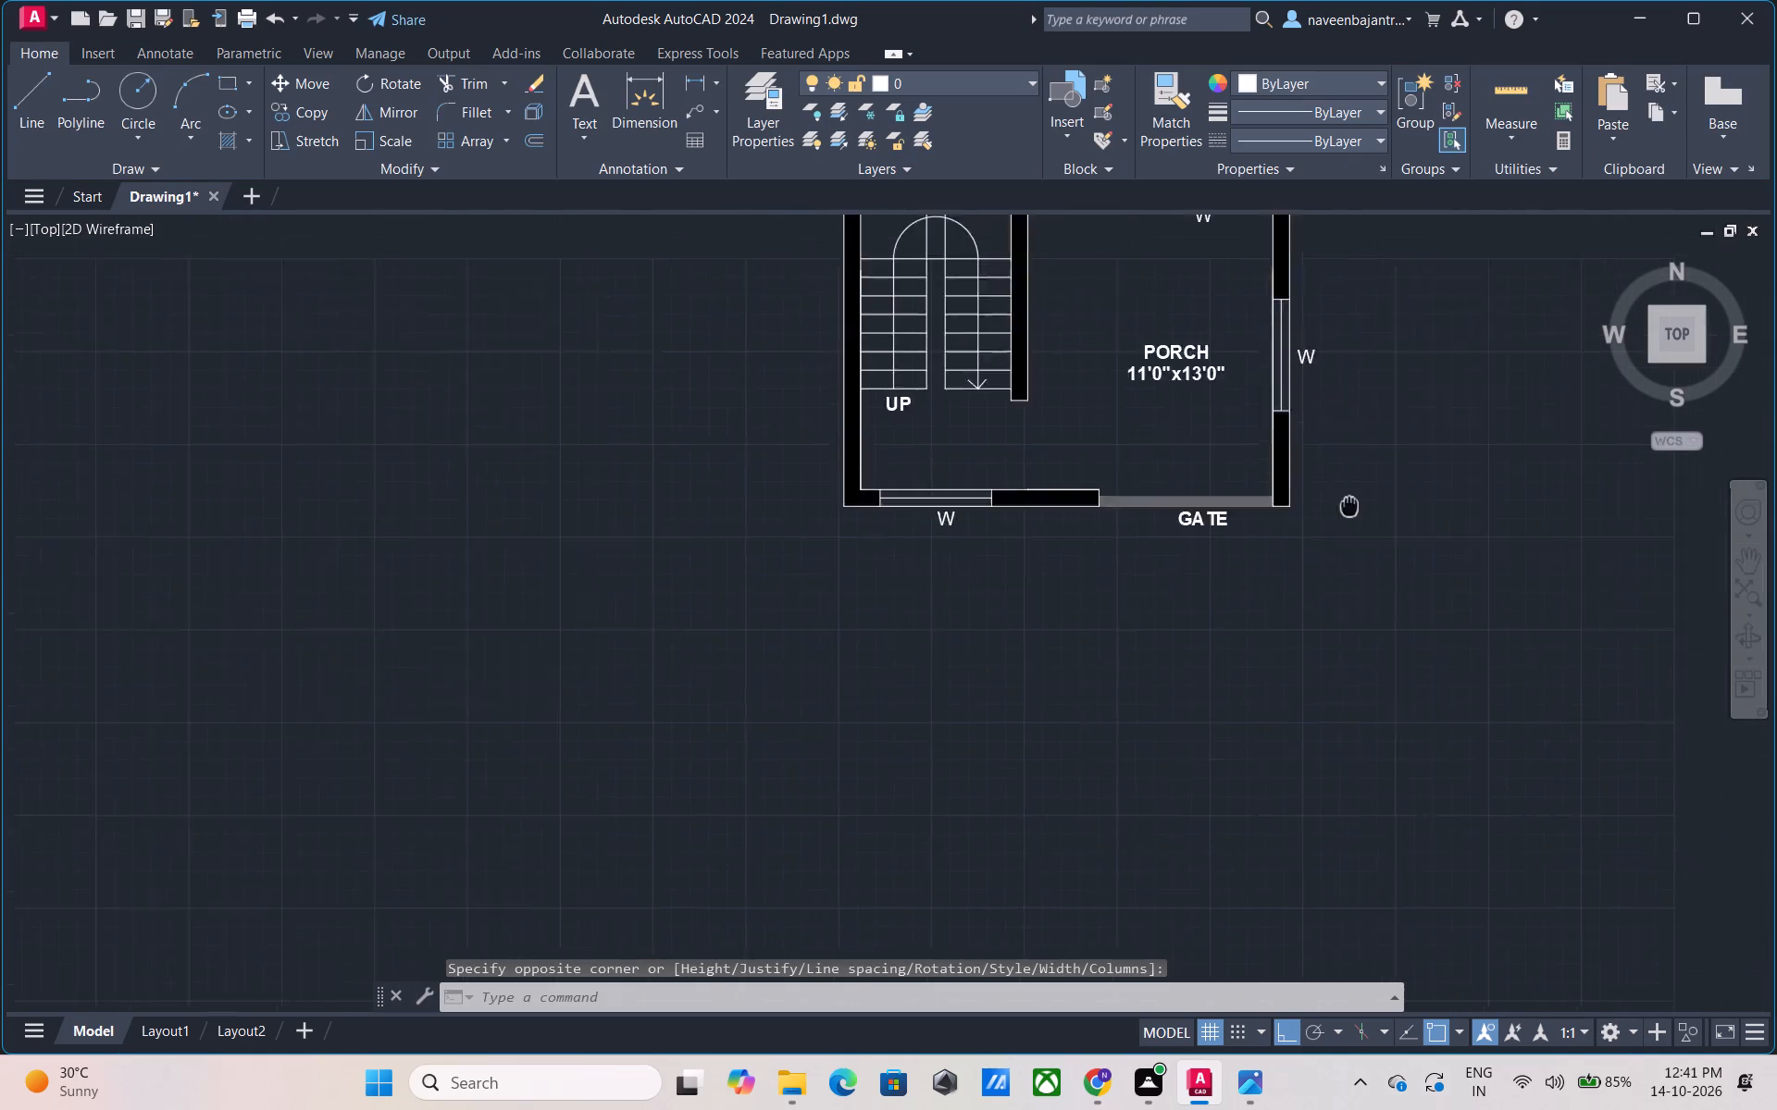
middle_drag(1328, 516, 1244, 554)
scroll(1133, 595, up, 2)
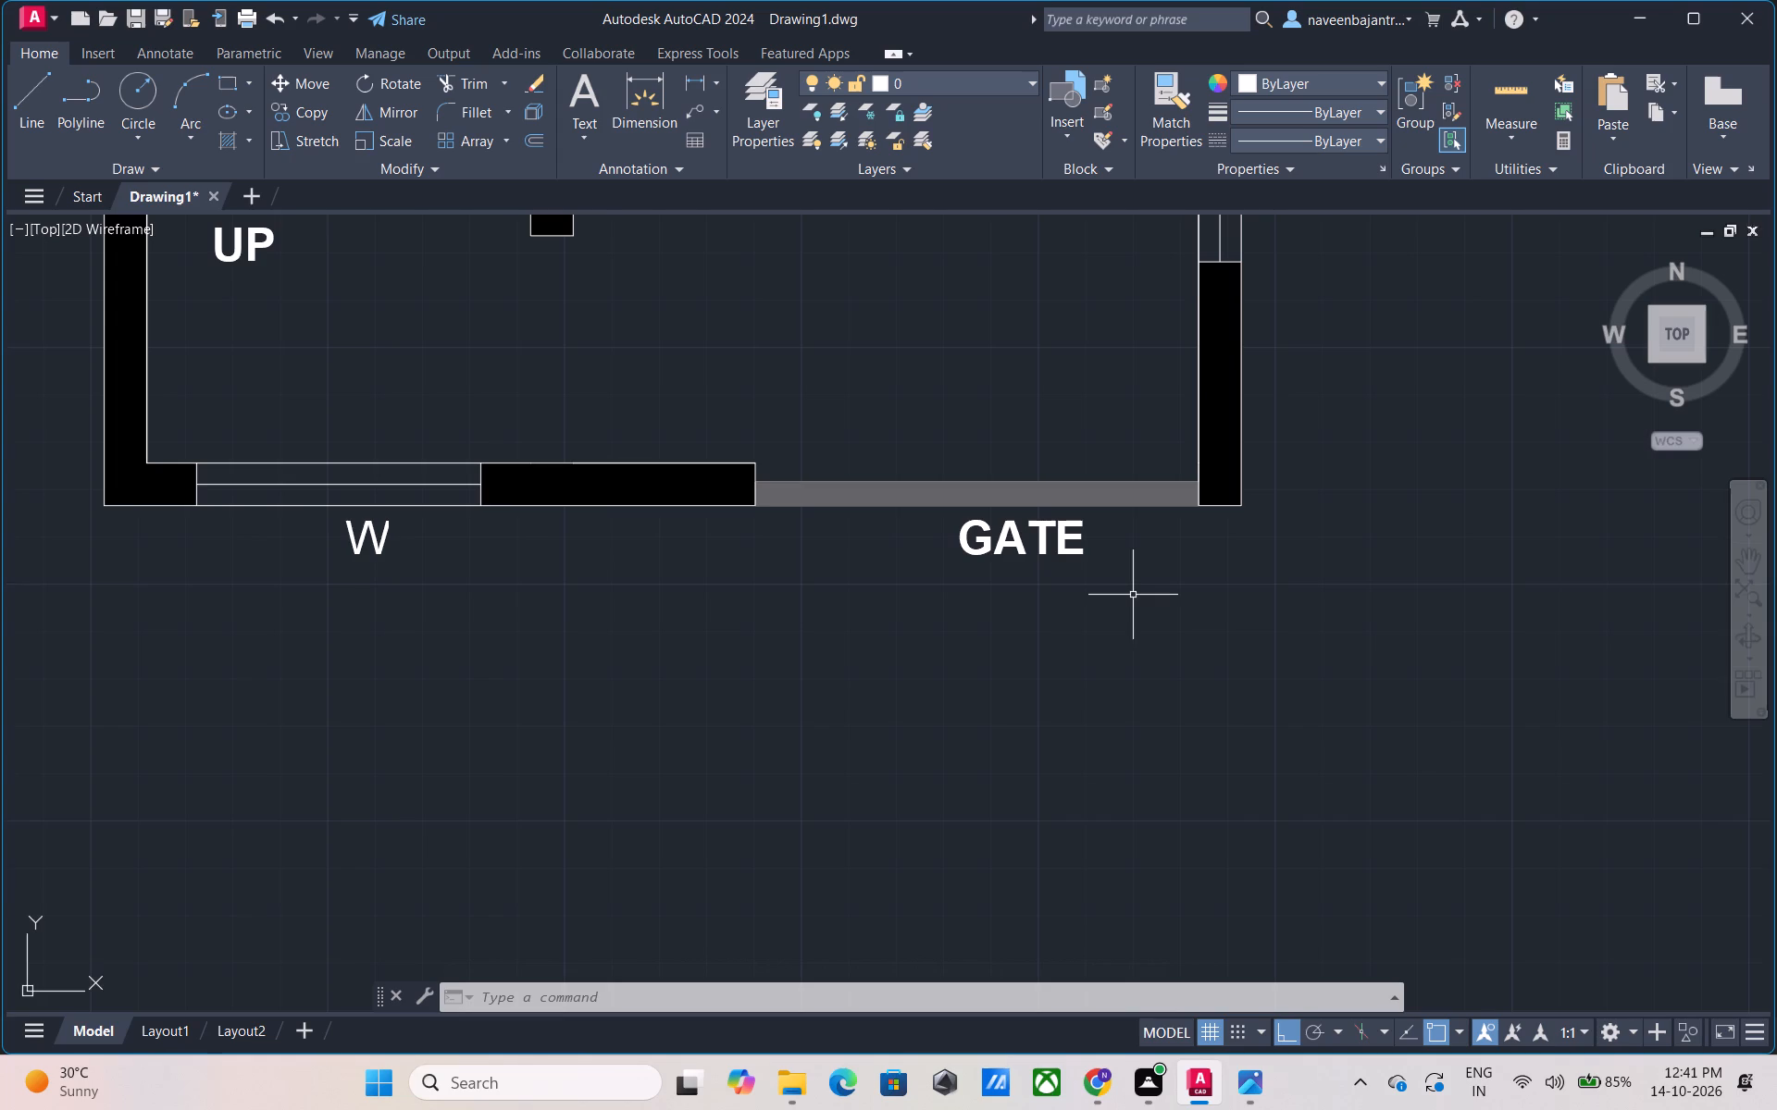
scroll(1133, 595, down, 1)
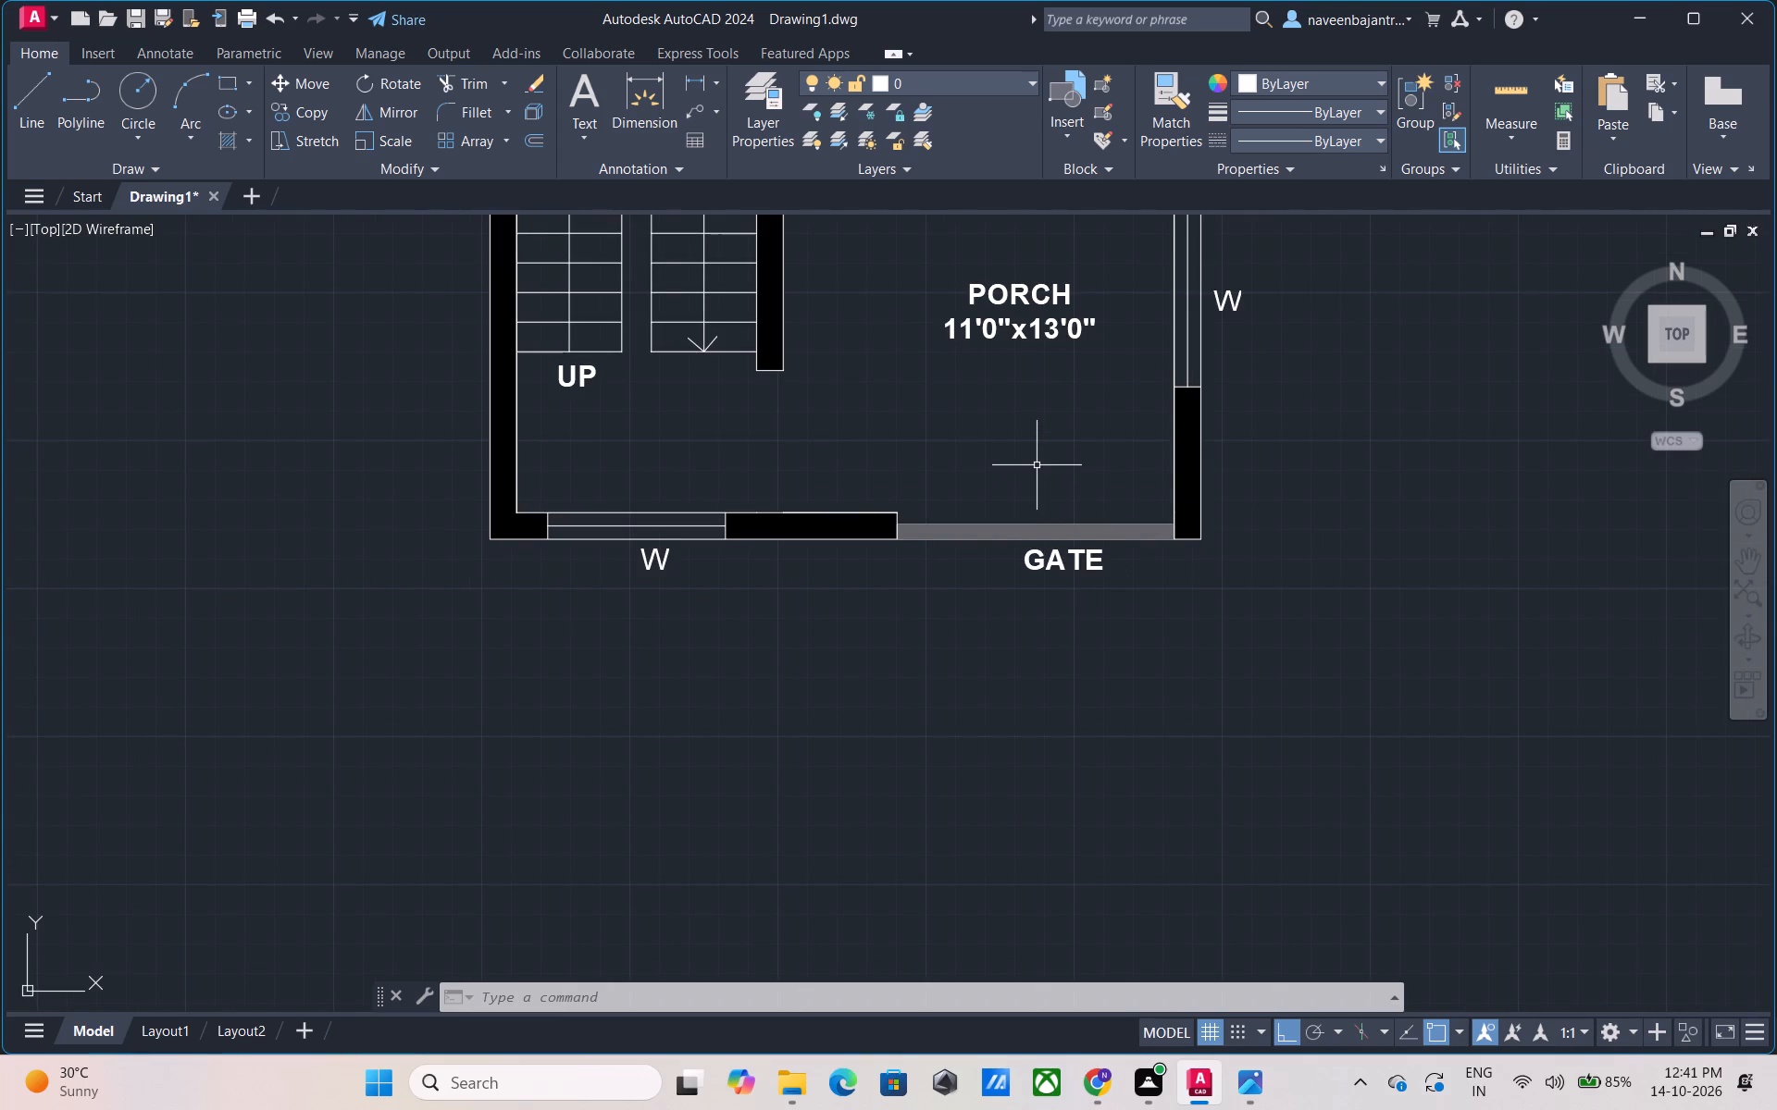
Add a centred multiline text label "D", 7" high, in the double-door opening between living room and porch.
middle_drag(1037, 473, 1112, 843)
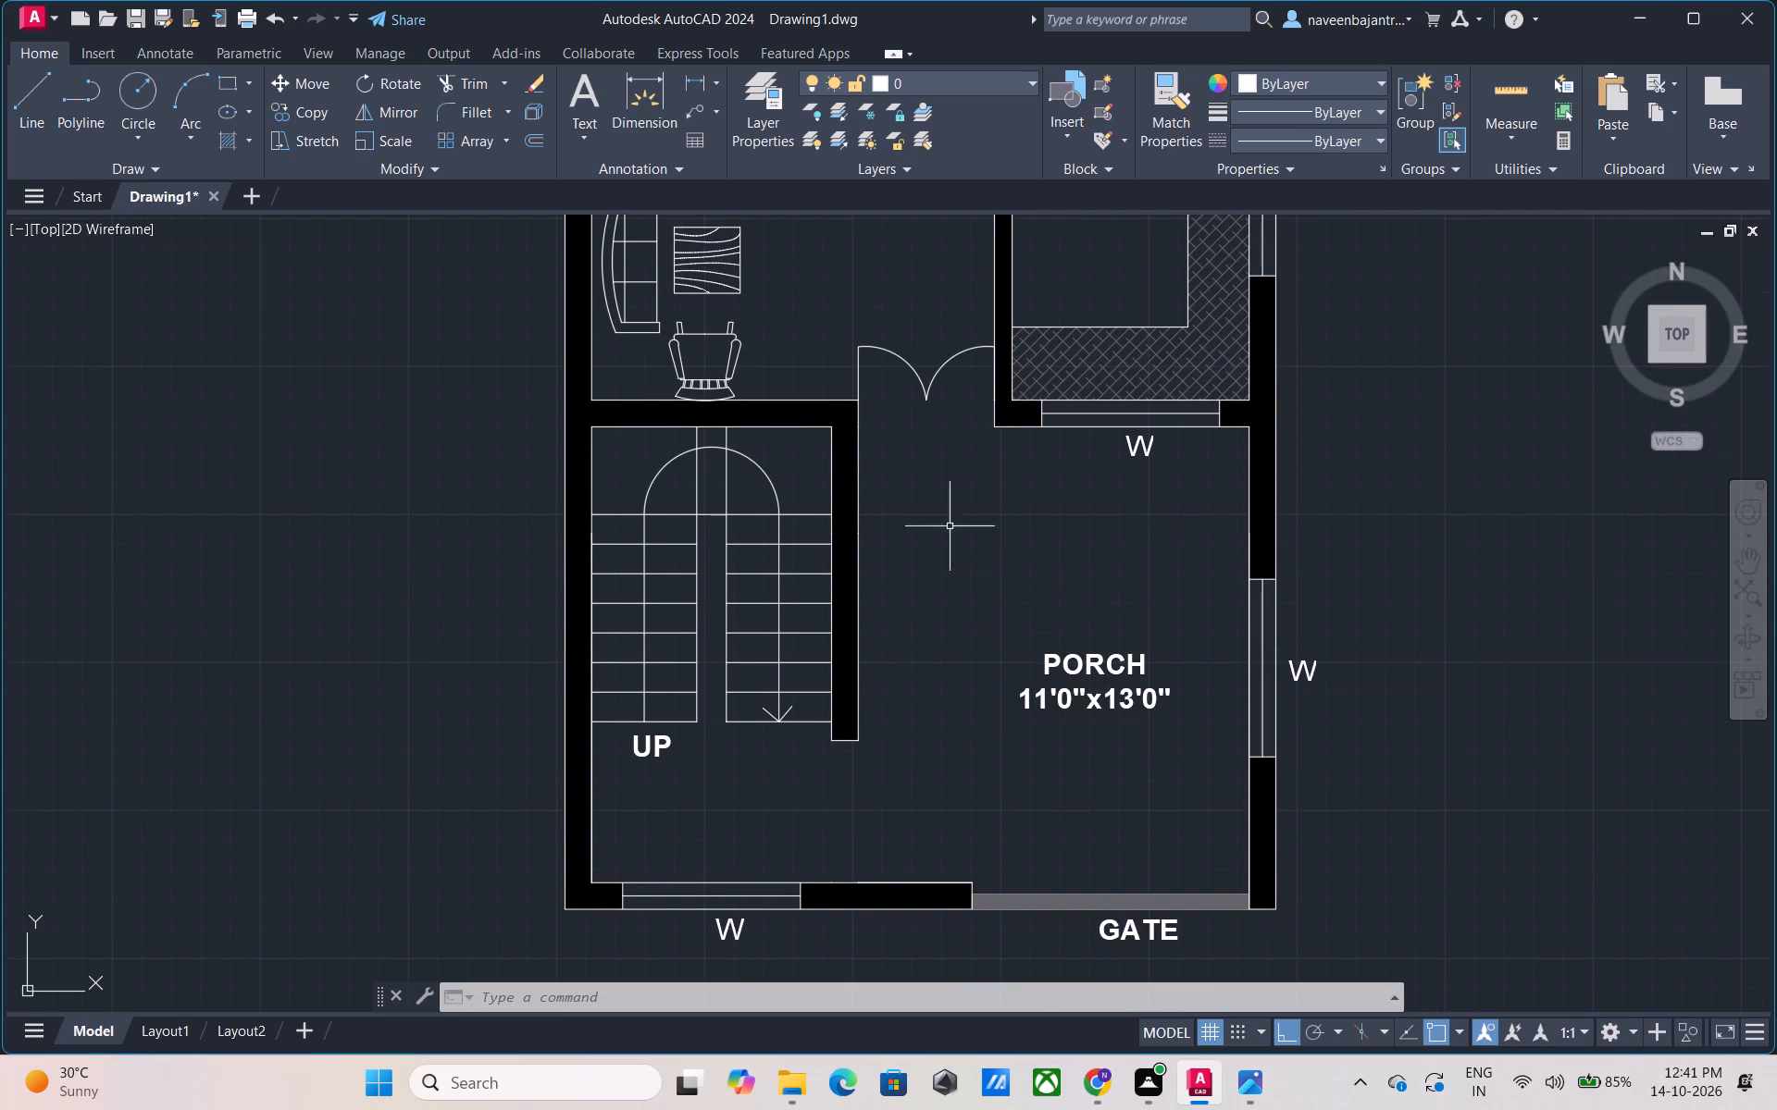
middle_drag(904, 418, 906, 611)
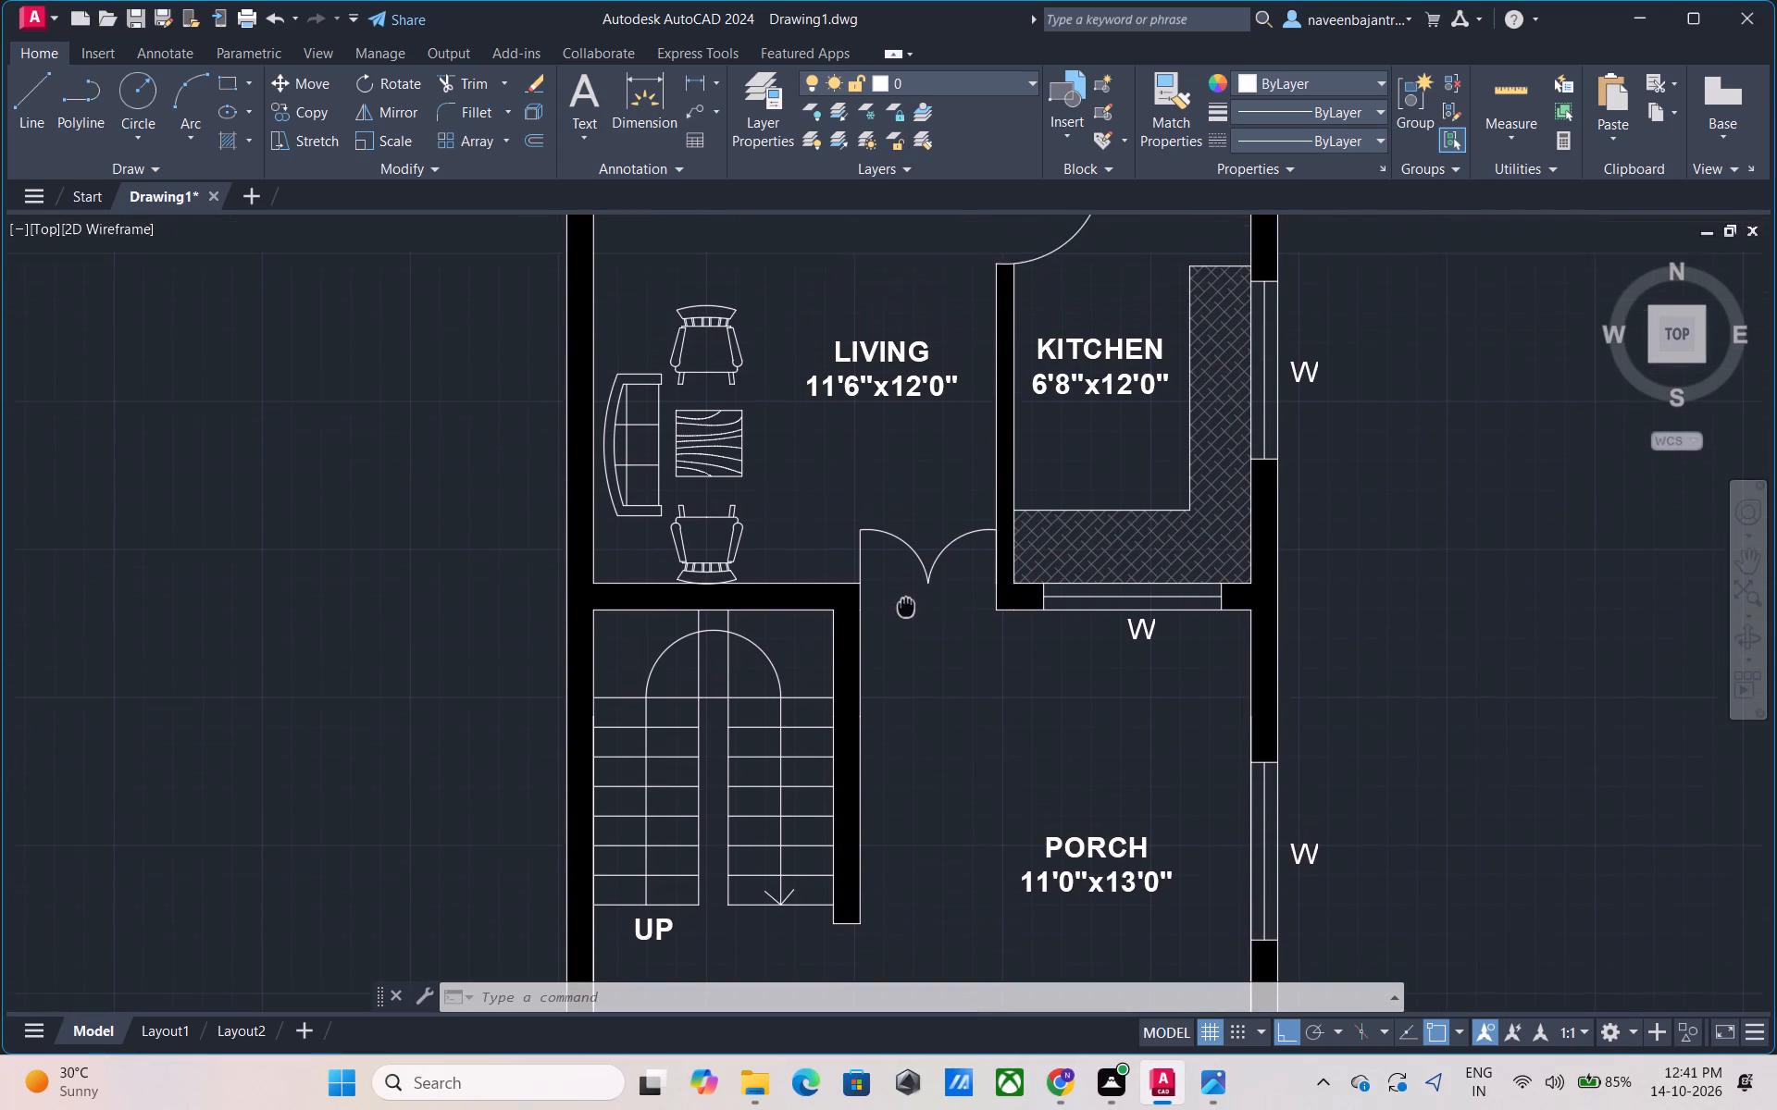
middle_drag(906, 611, 906, 614)
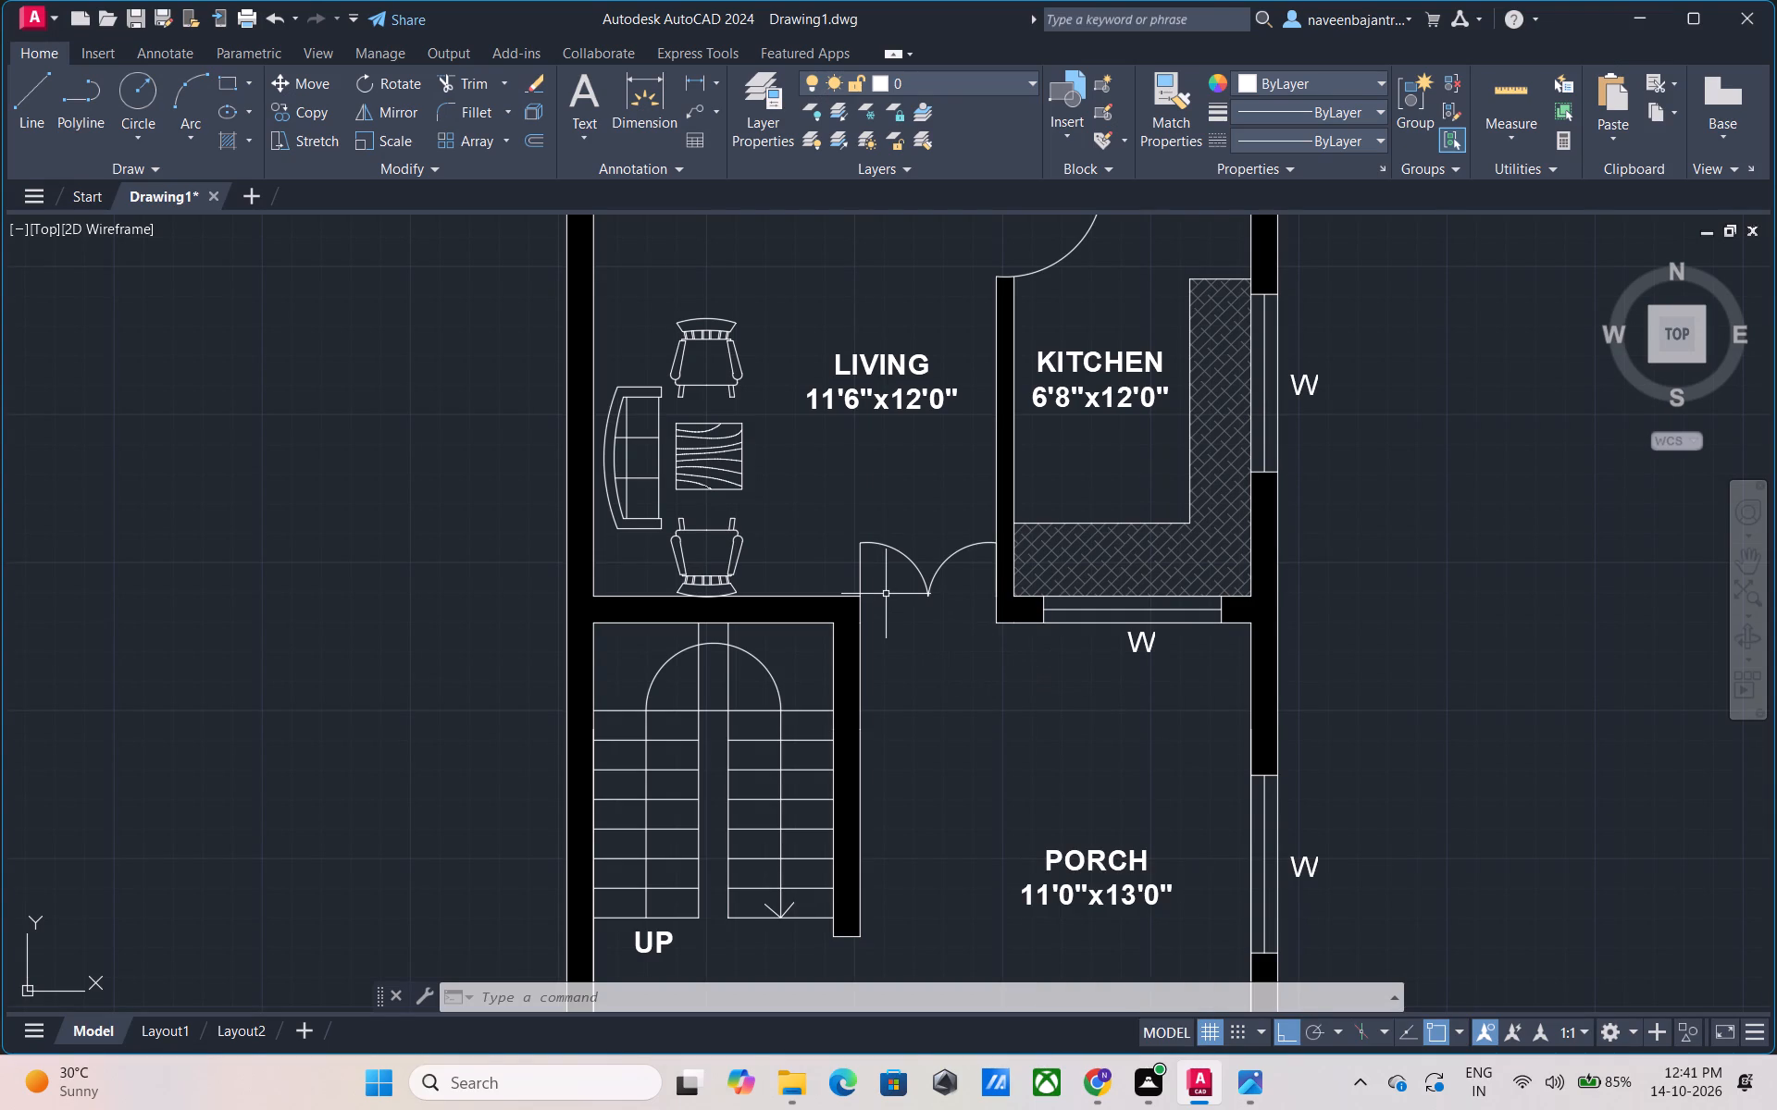
scroll(891, 599, up, 2)
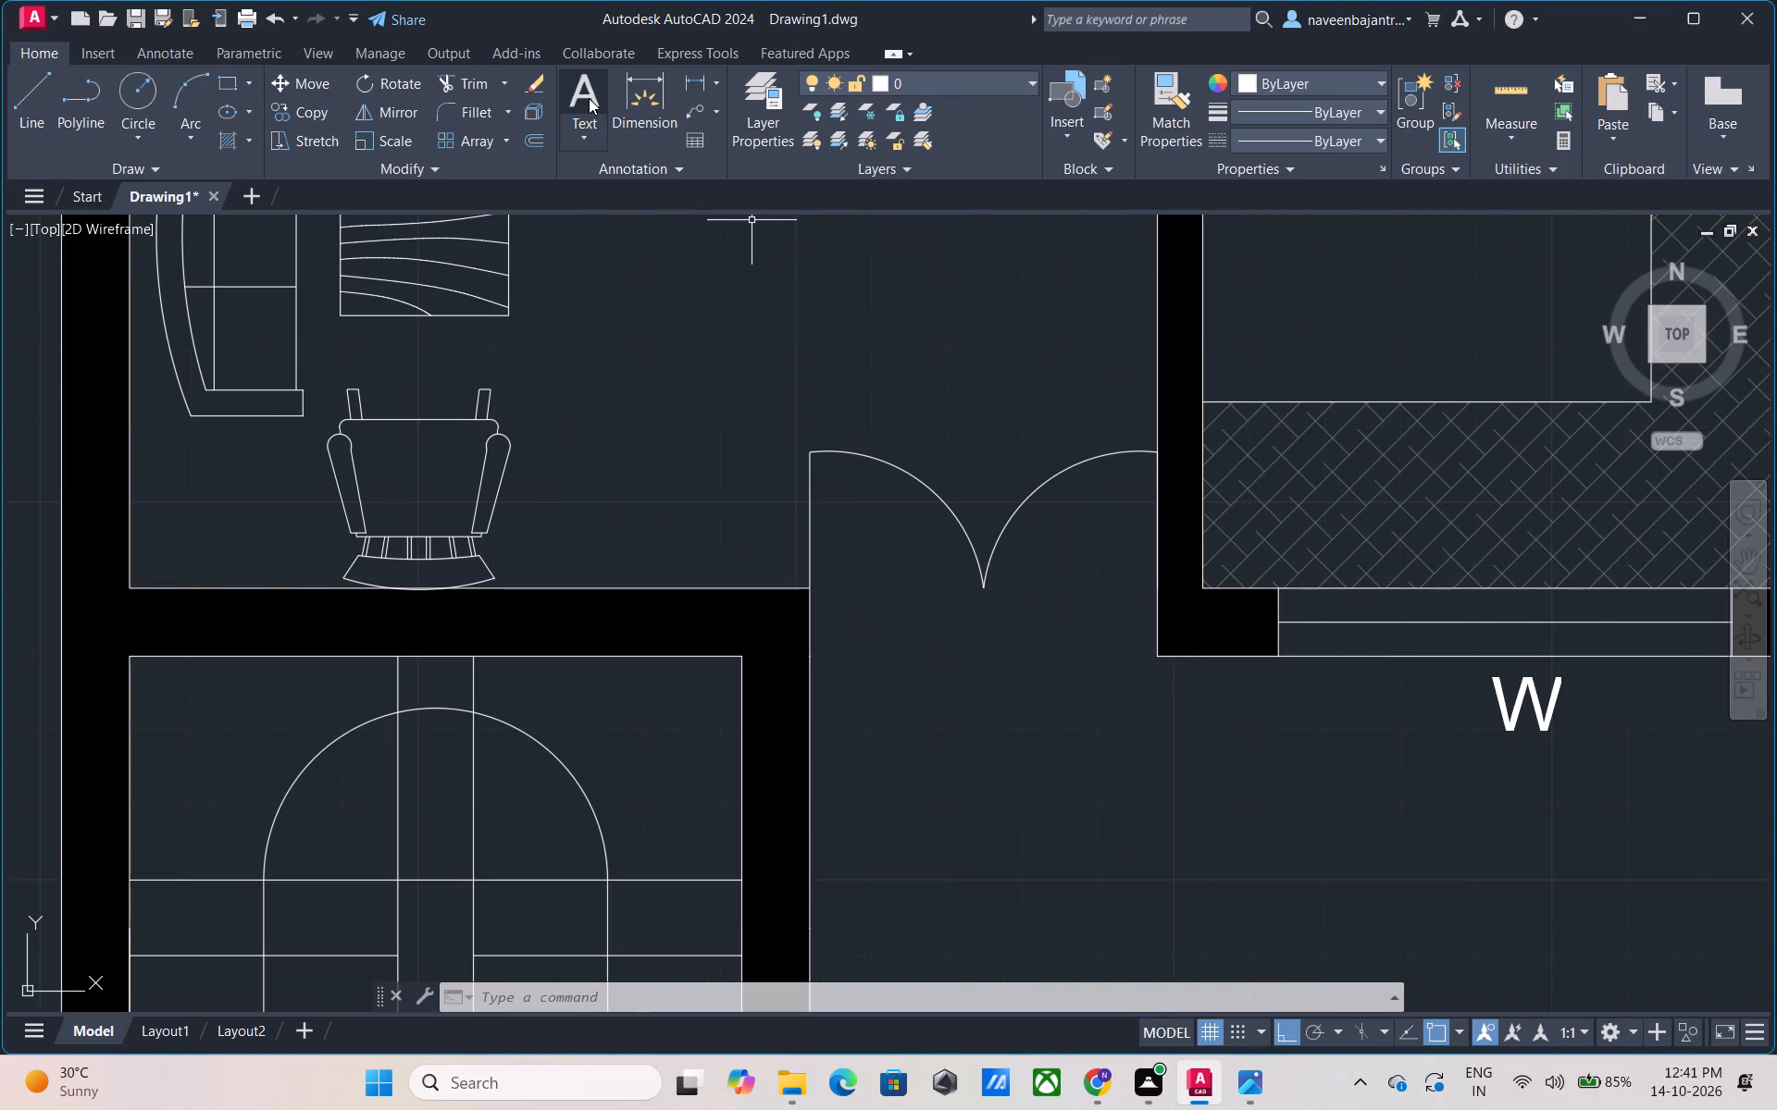
click(589, 98)
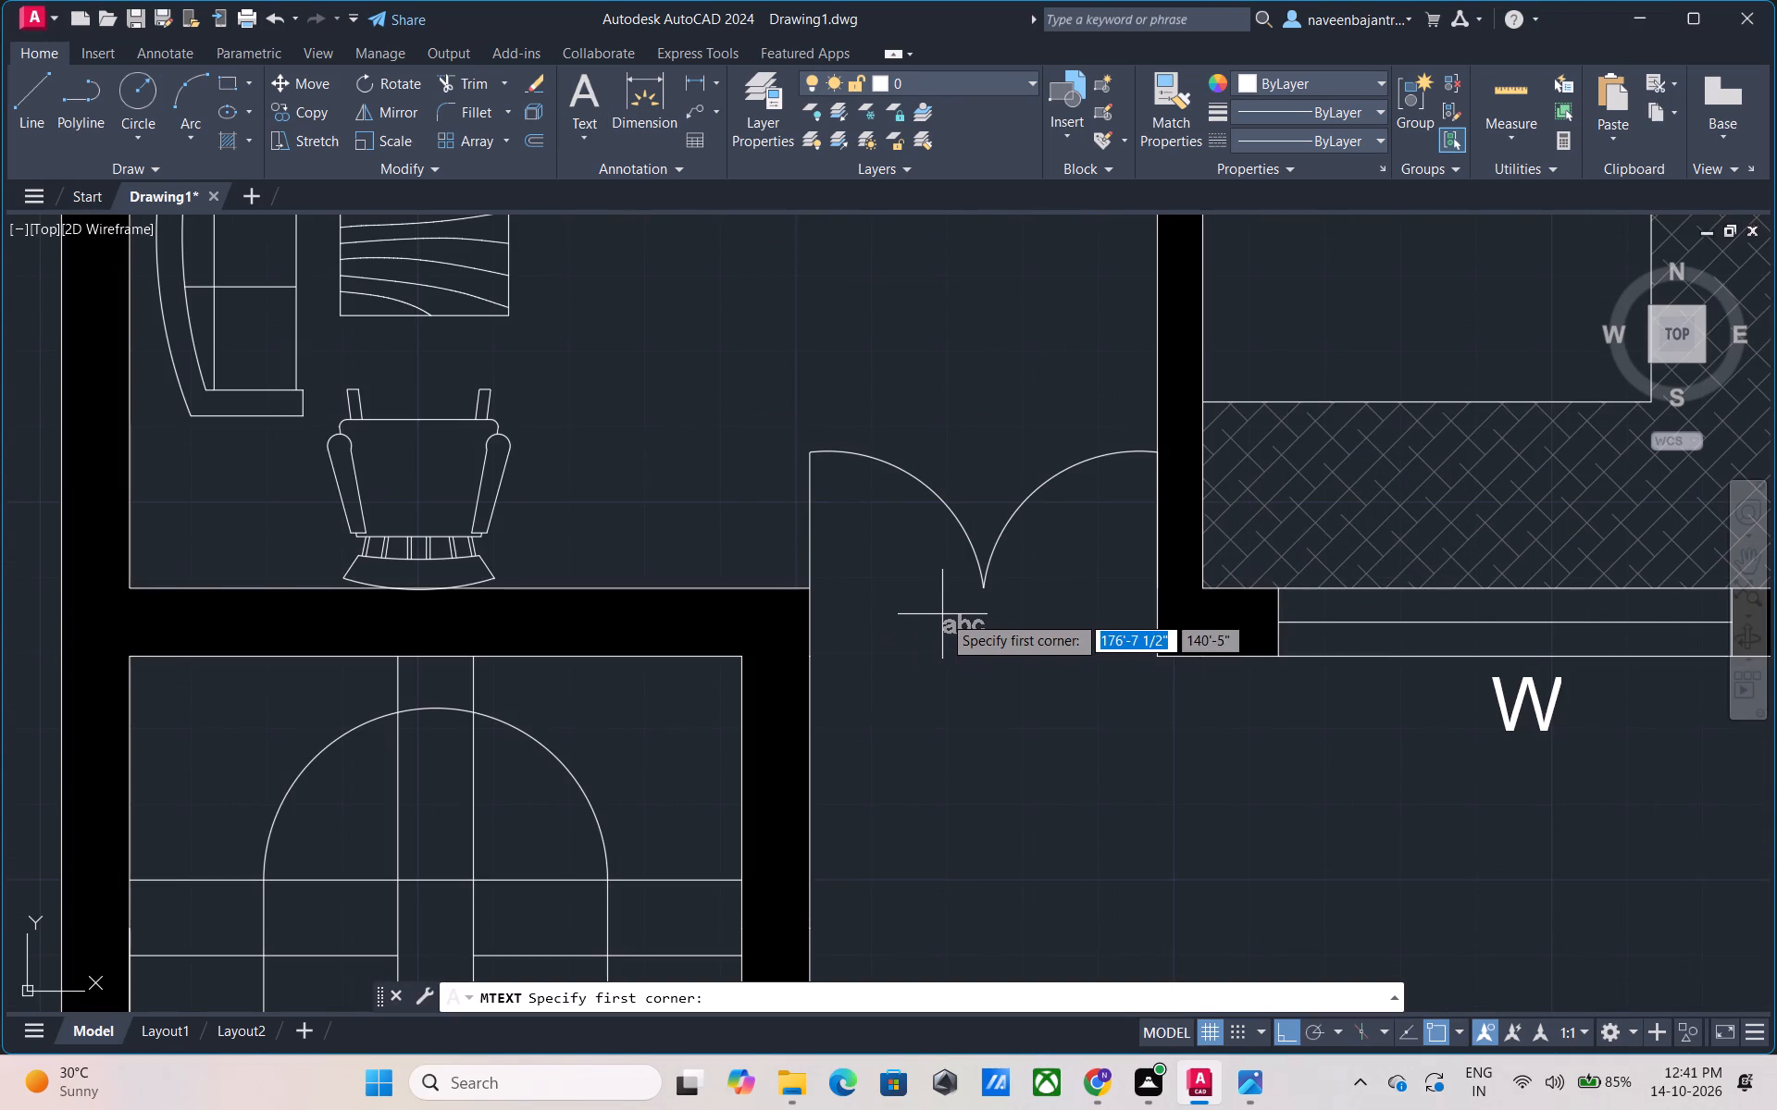
click(950, 608)
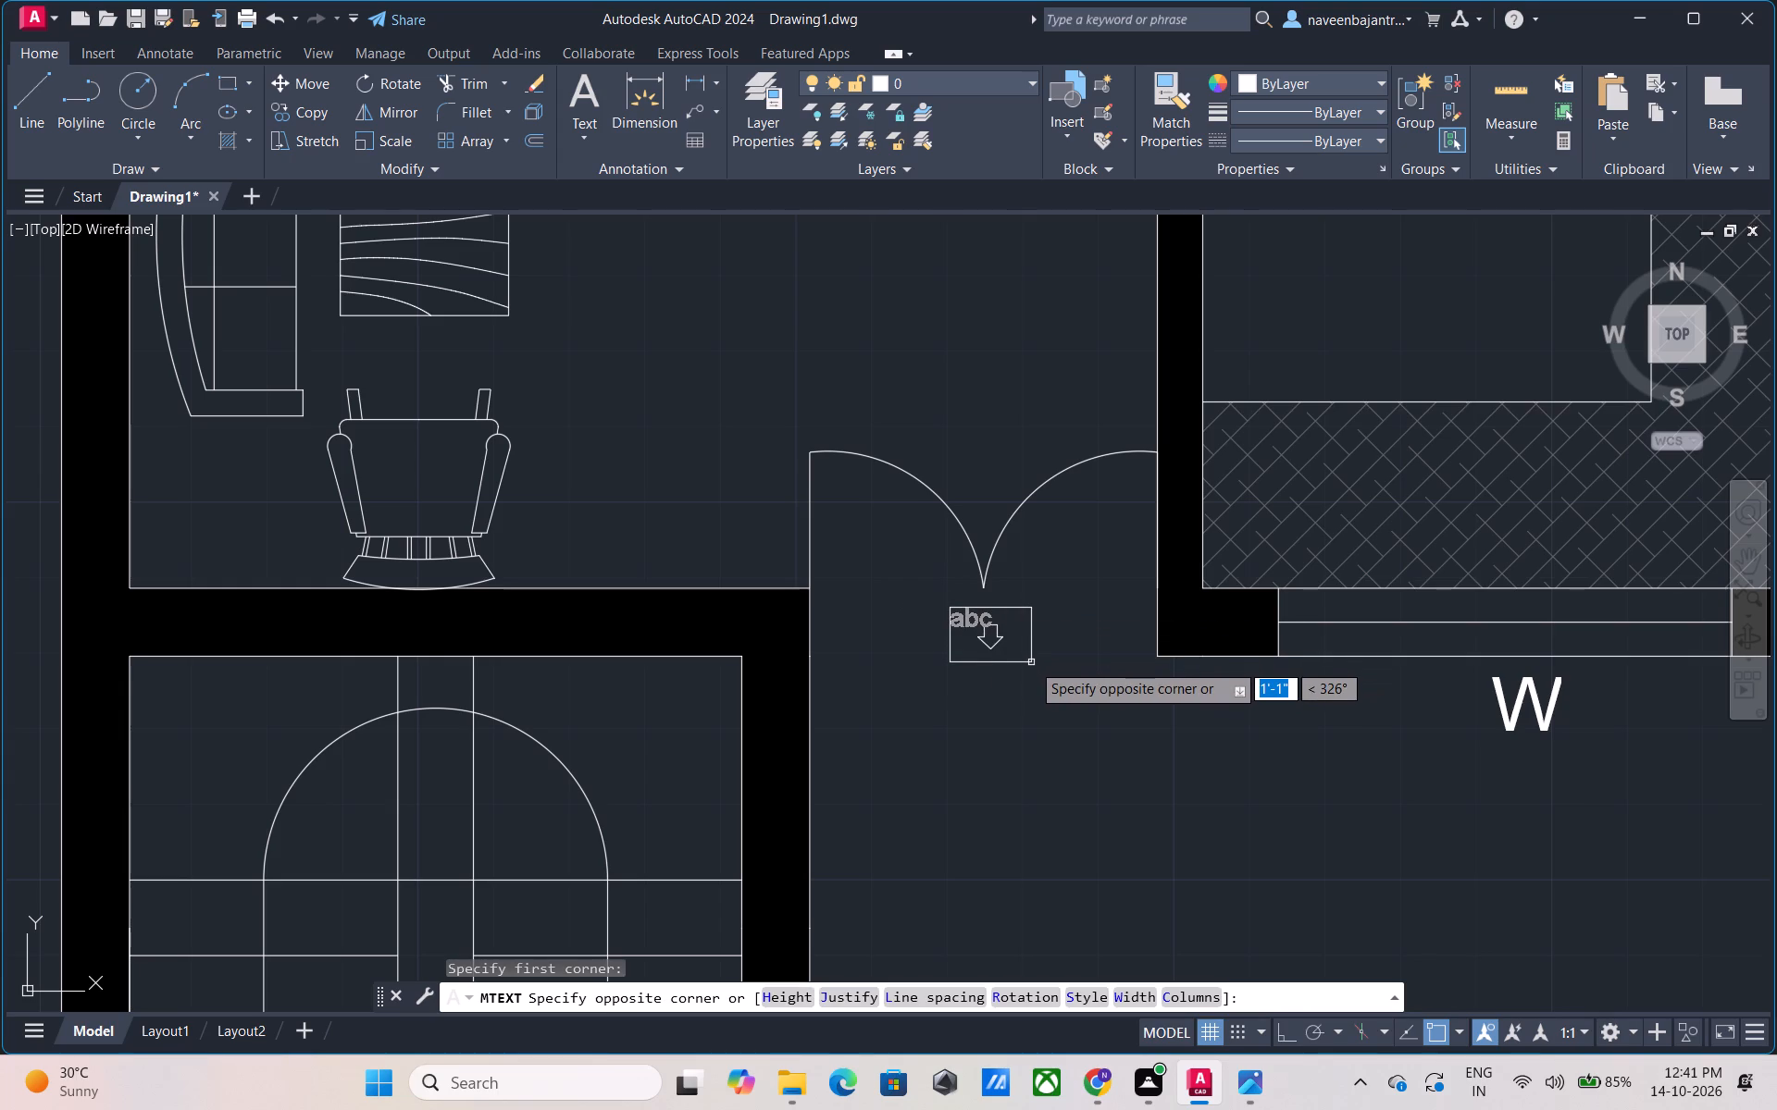
click(1031, 662)
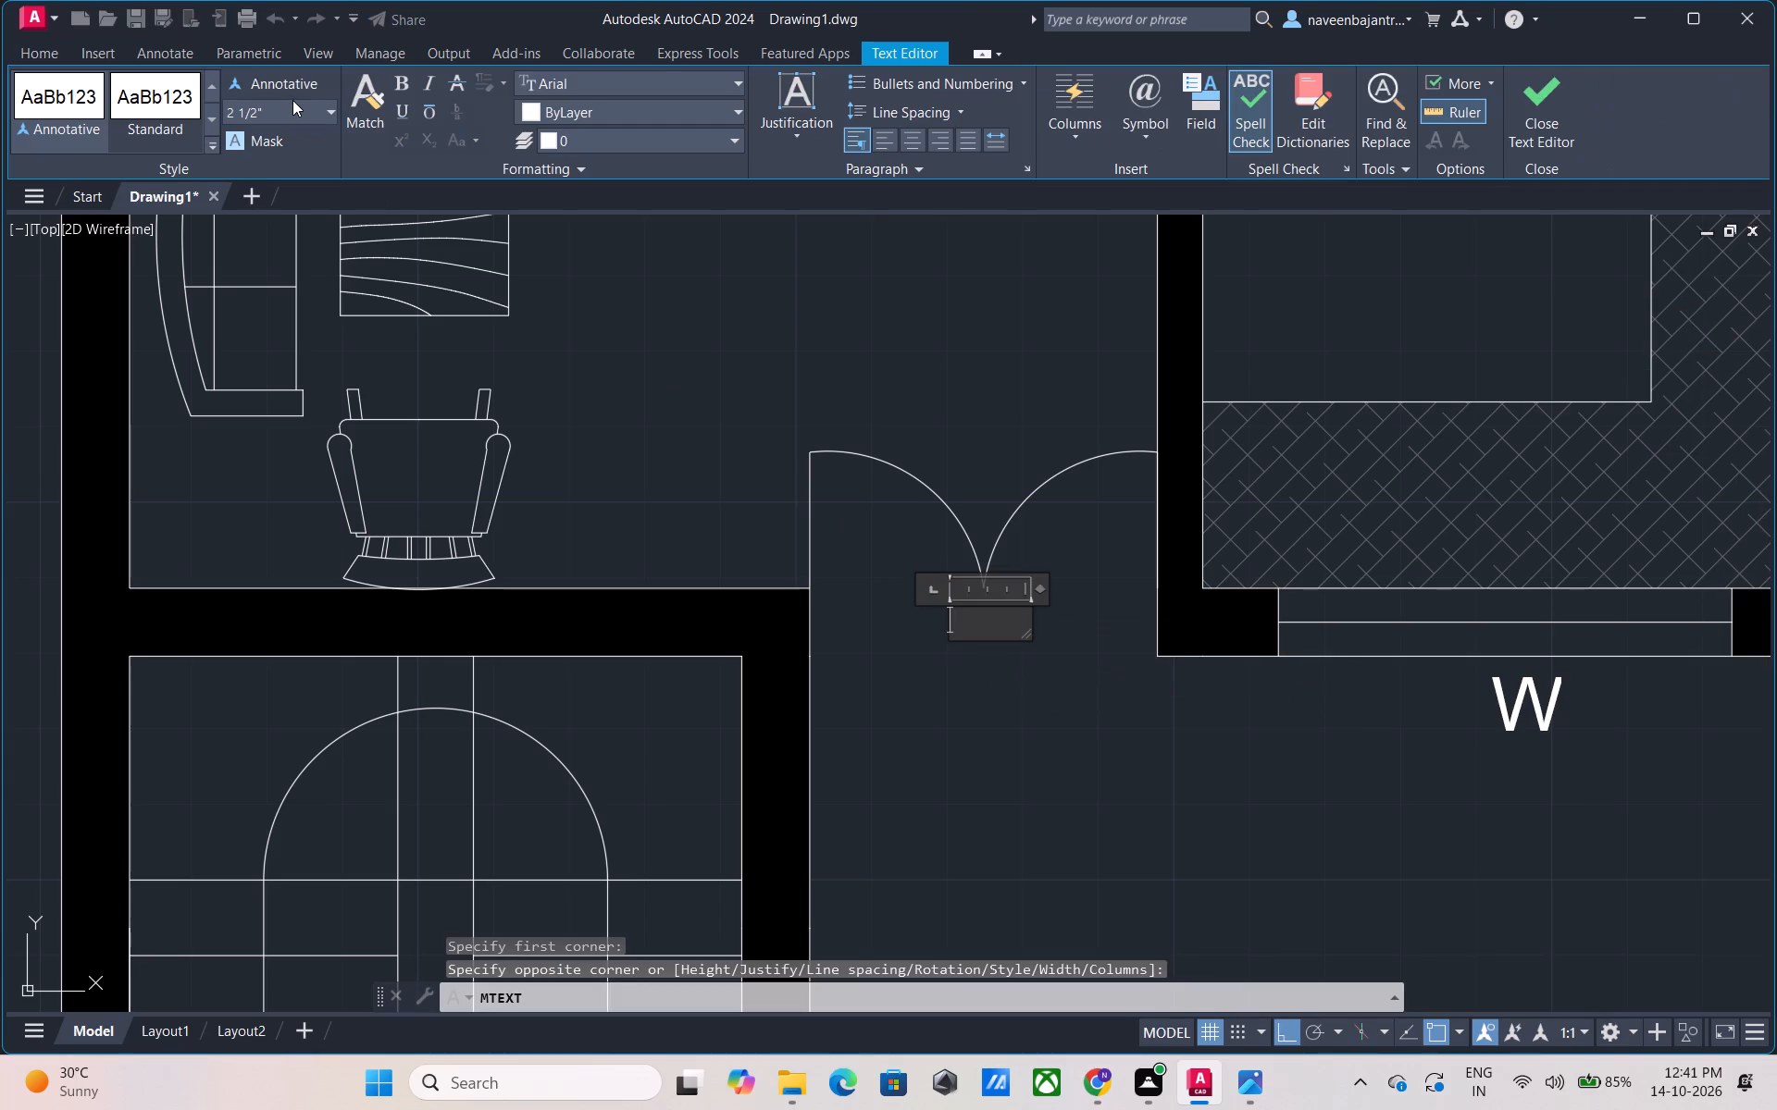
click(292, 101)
text(7")
key(Return)
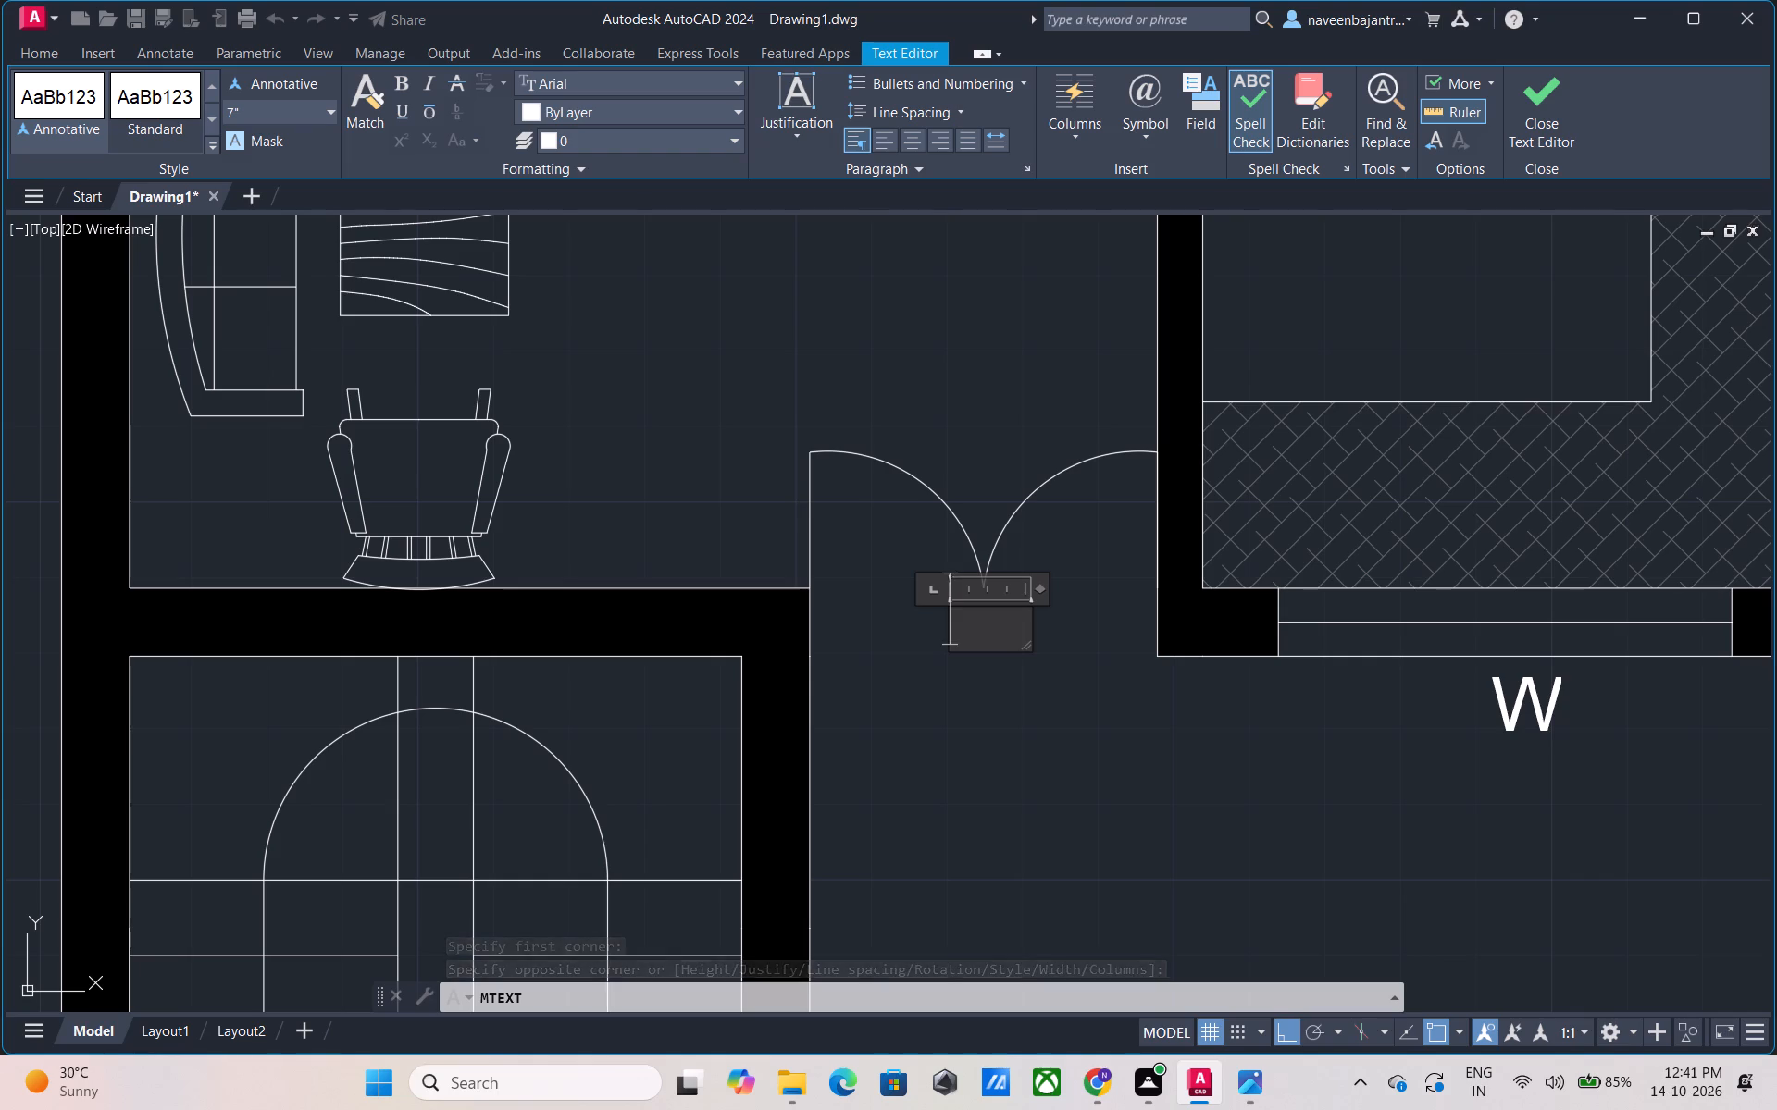
key(d)
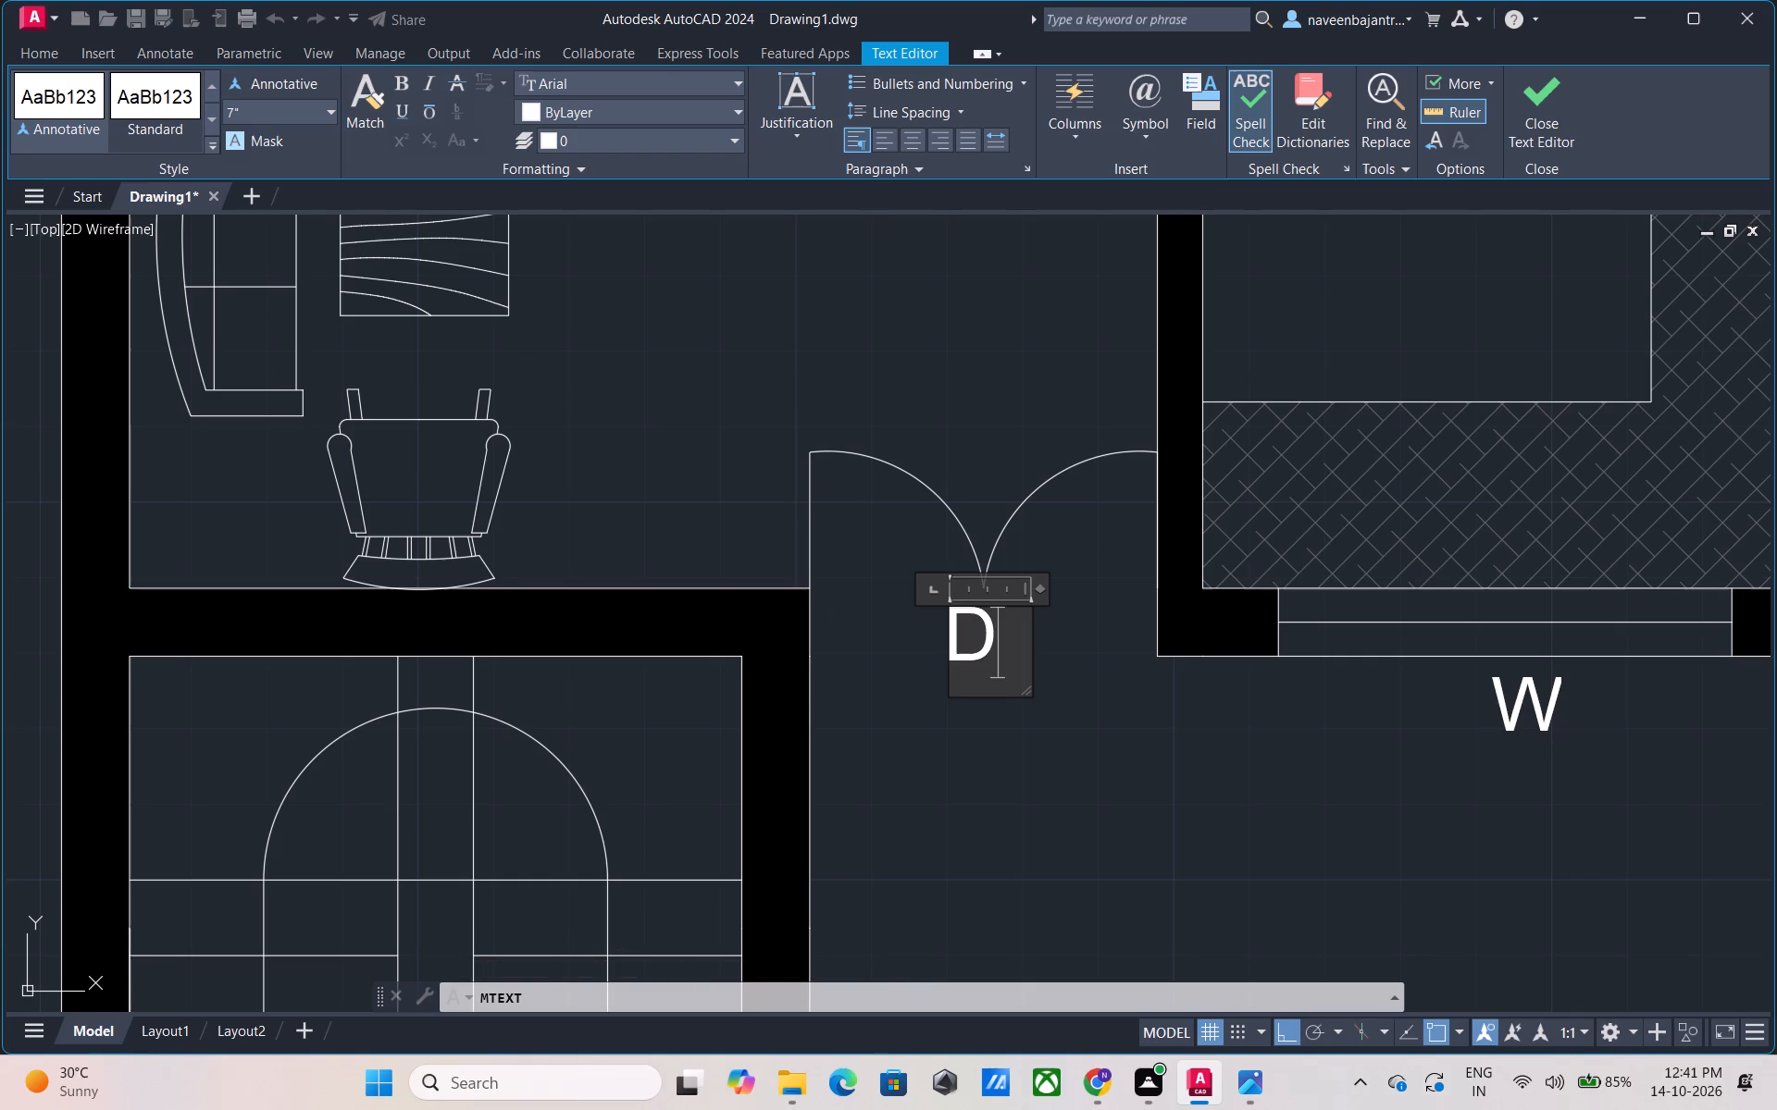
drag(997, 635, 964, 637)
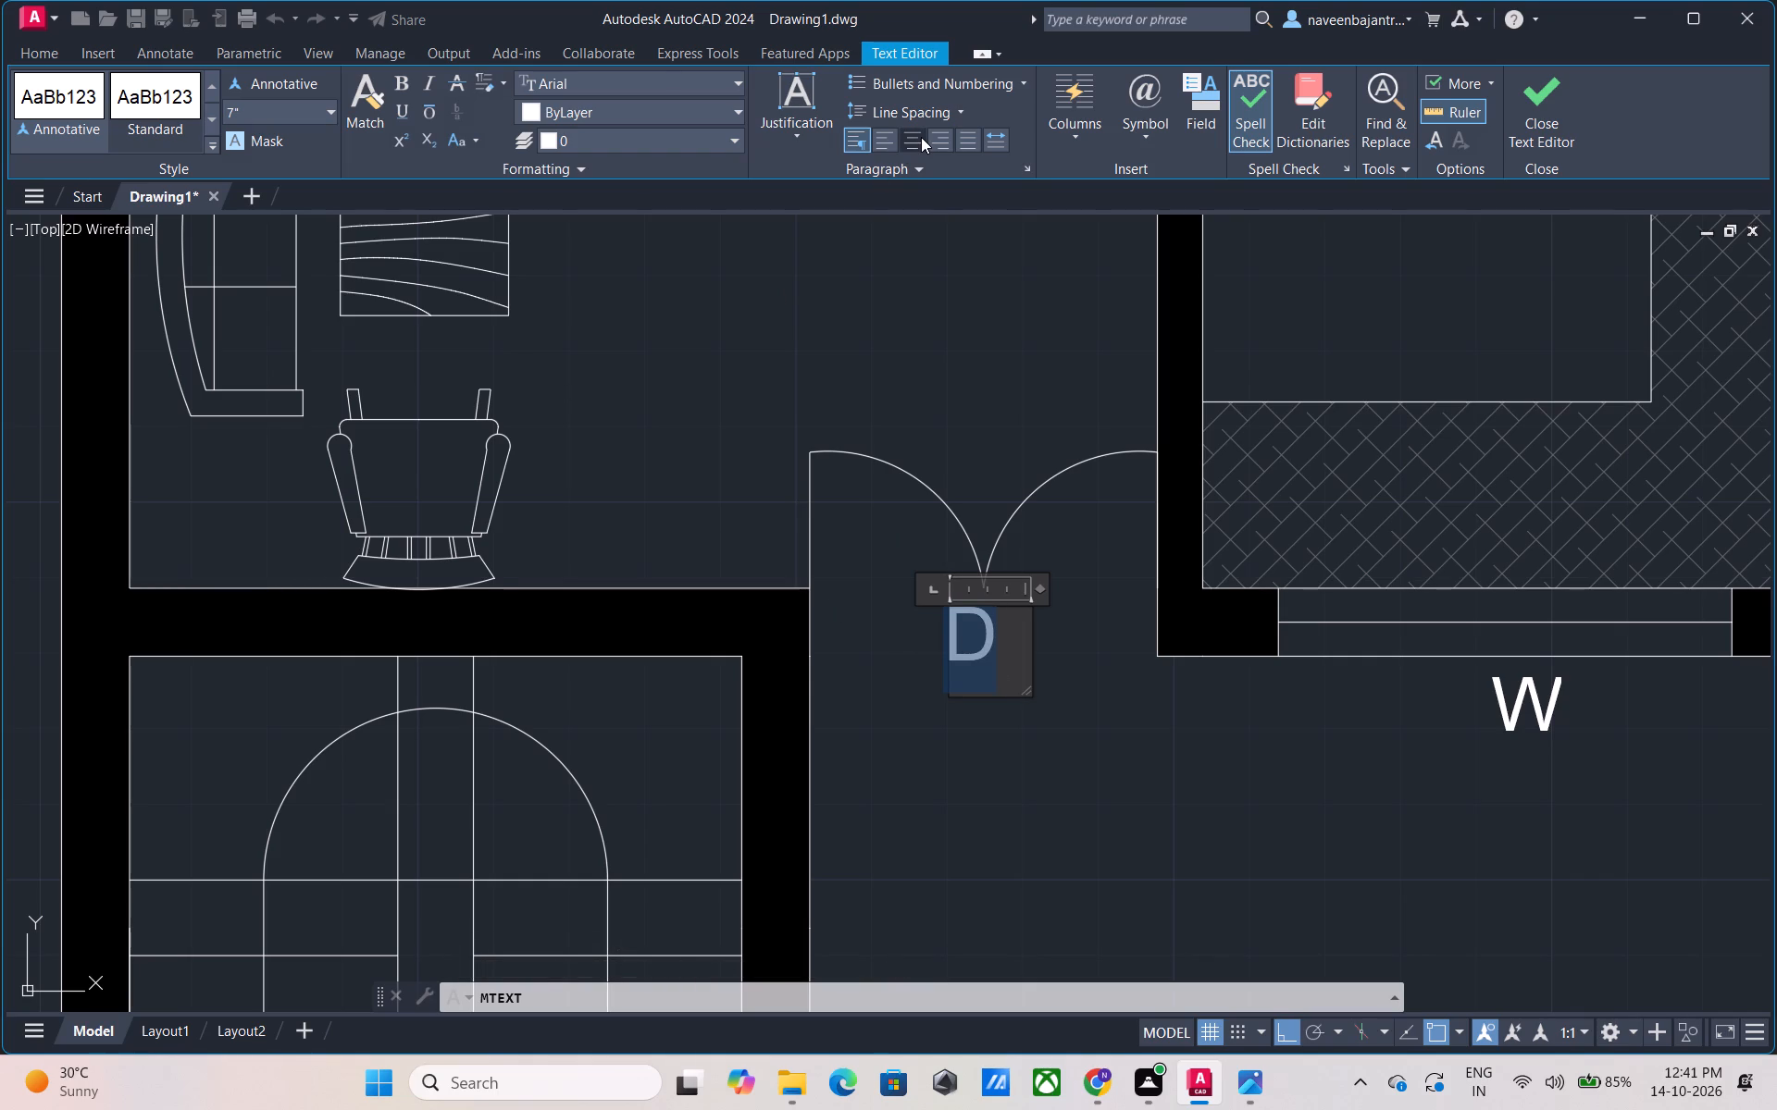
click(921, 137)
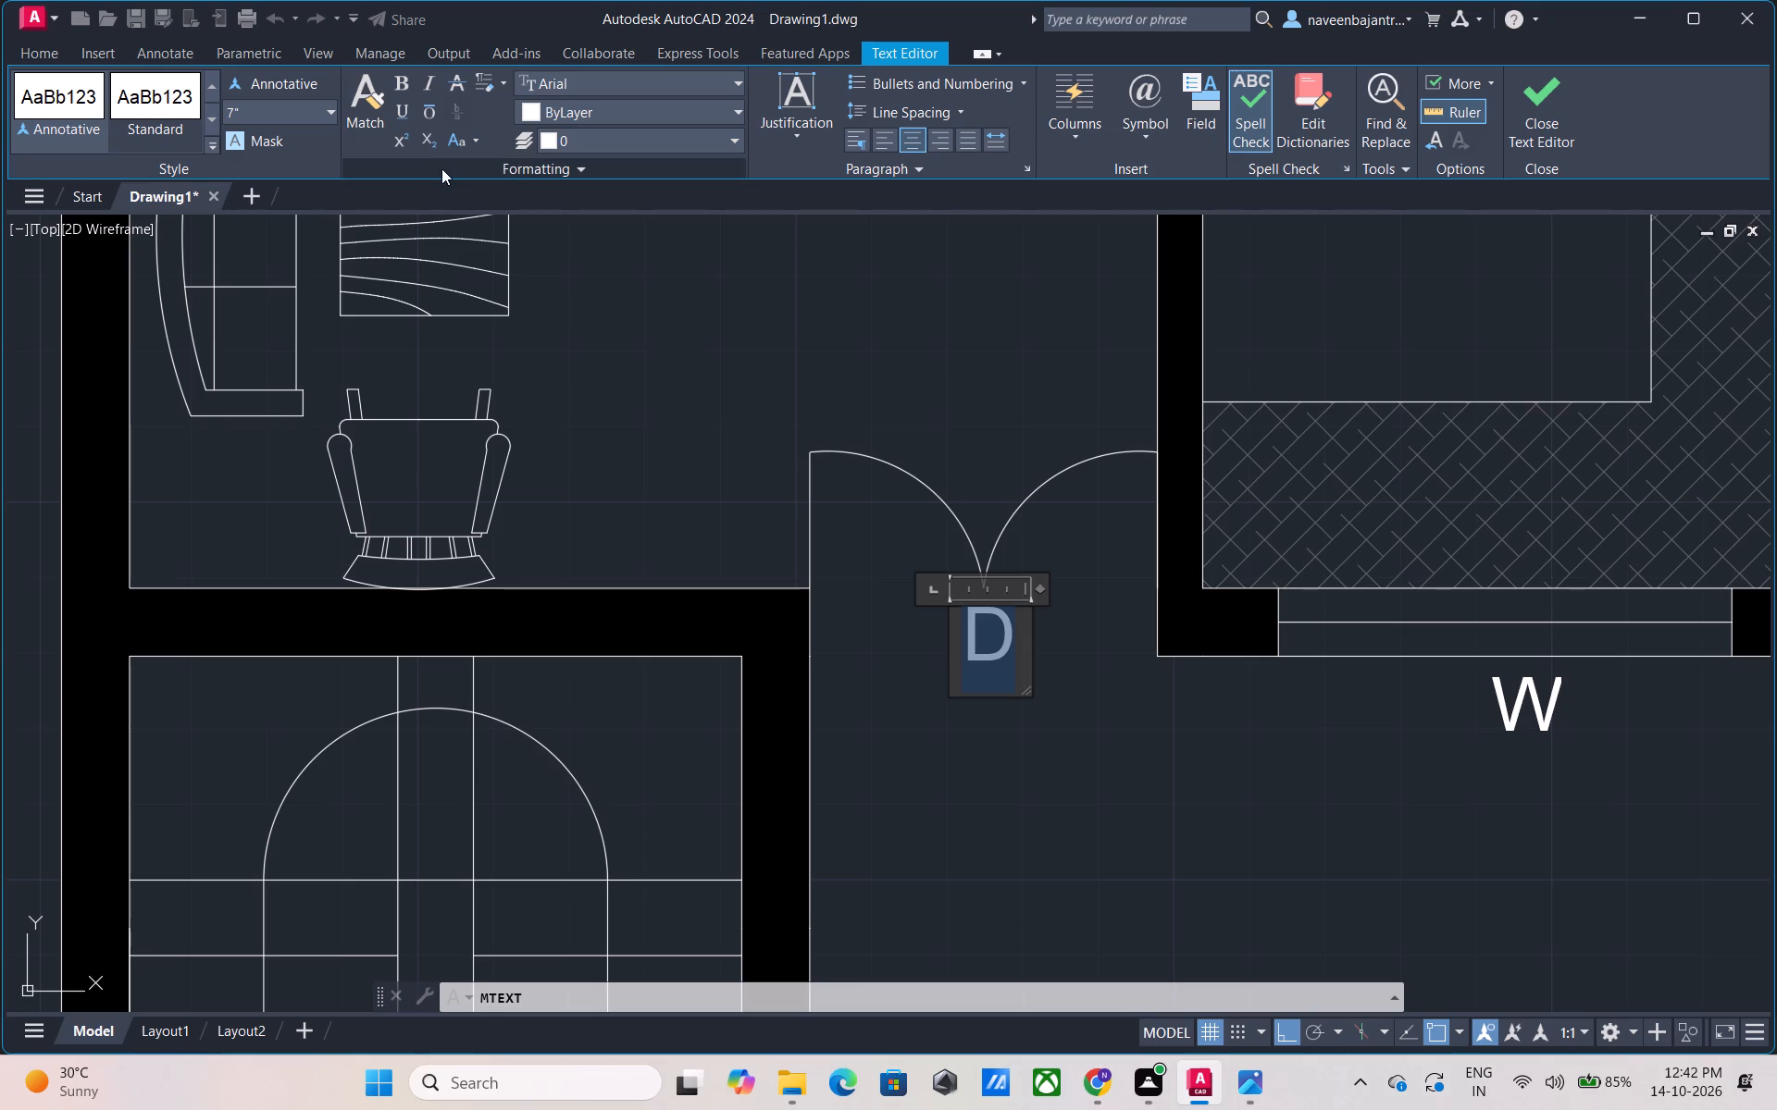
click(1560, 131)
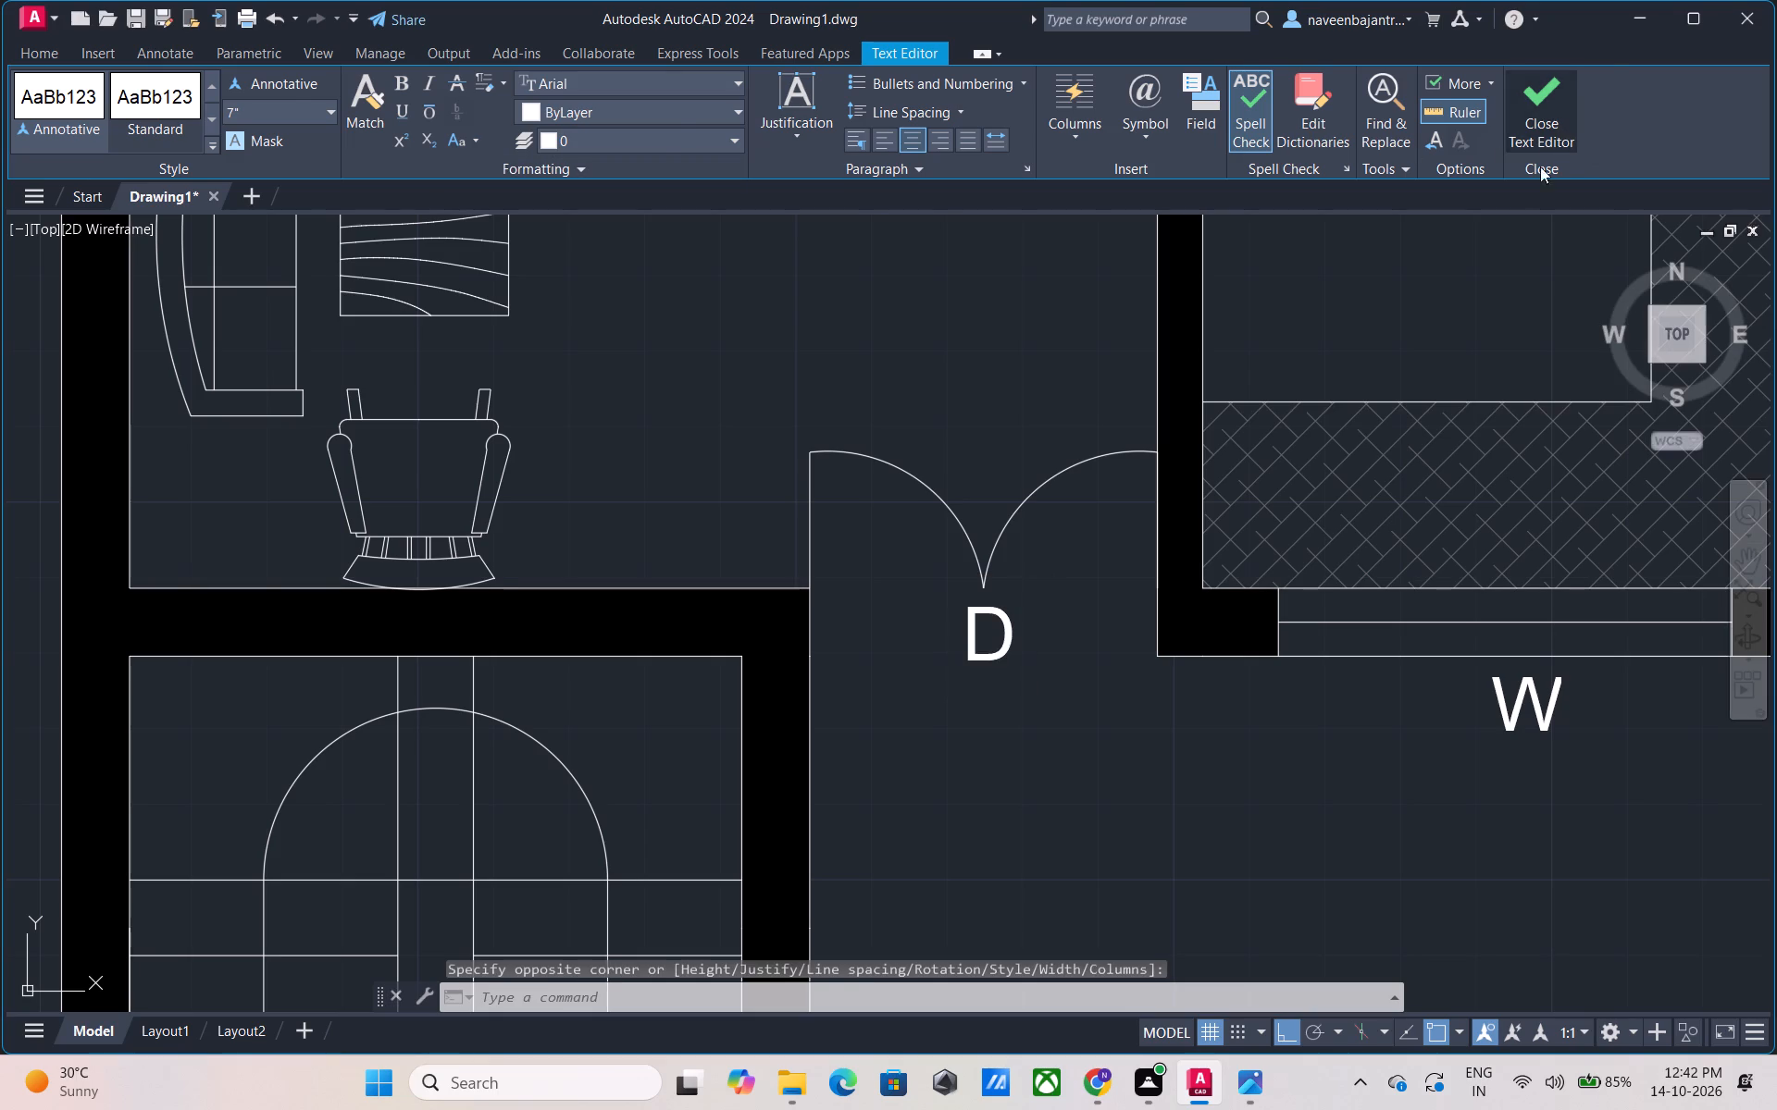
Add a centred multiline text label "D1", 7" high, in the kitchen door opening off the living room.
scroll(1133, 349, down, 3)
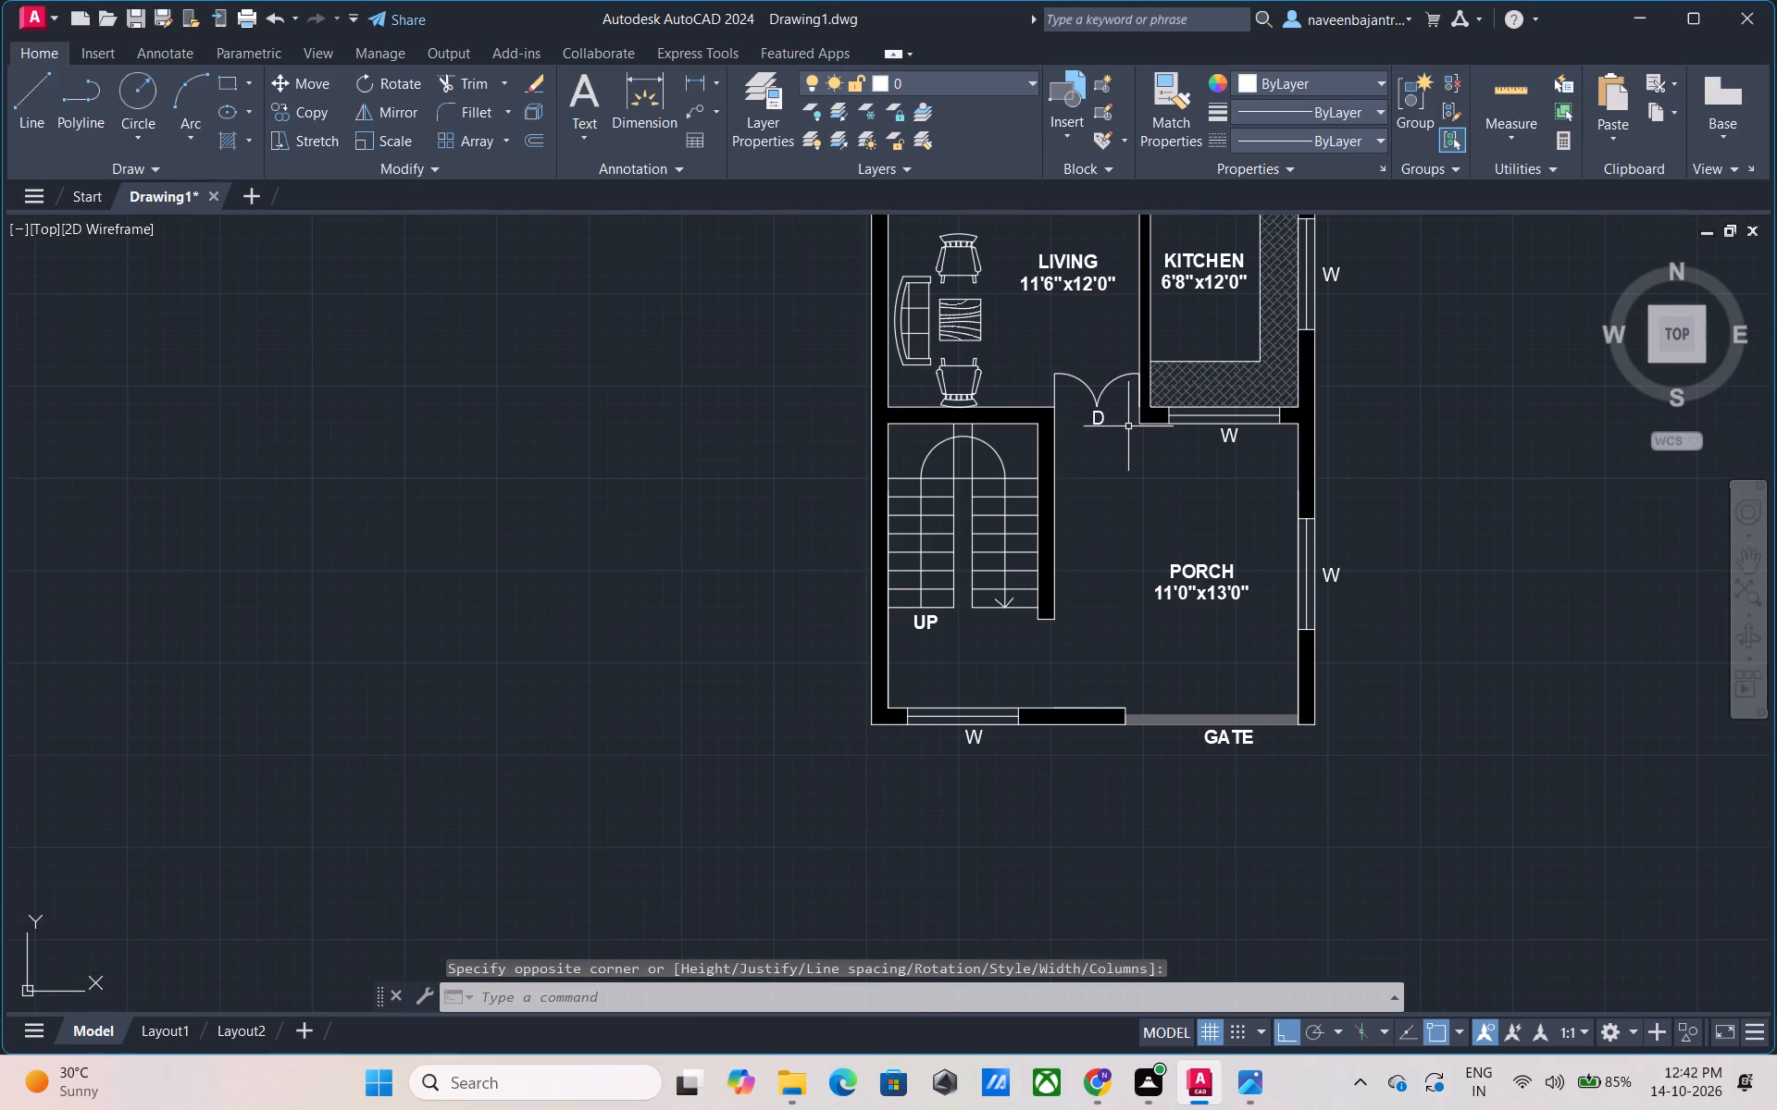
middle_drag(1128, 427, 1081, 746)
scroll(1103, 476, up, 3)
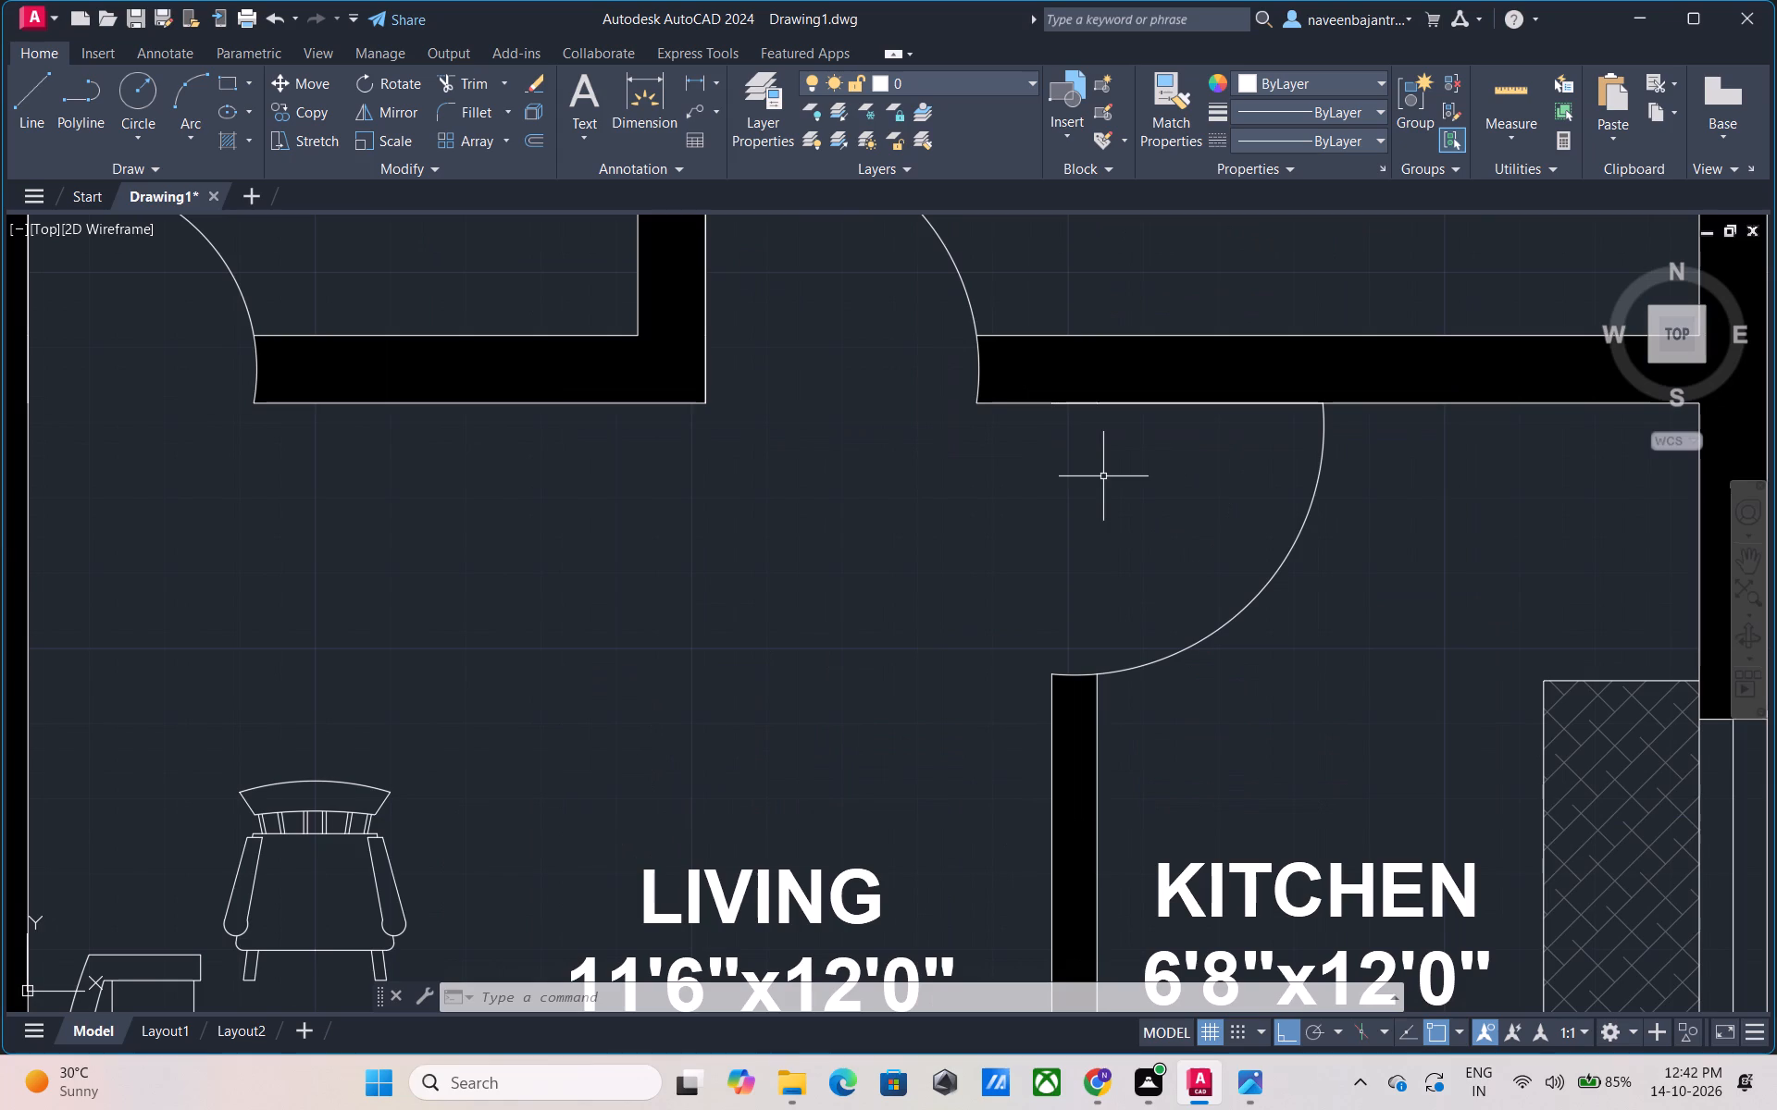
key(Escape)
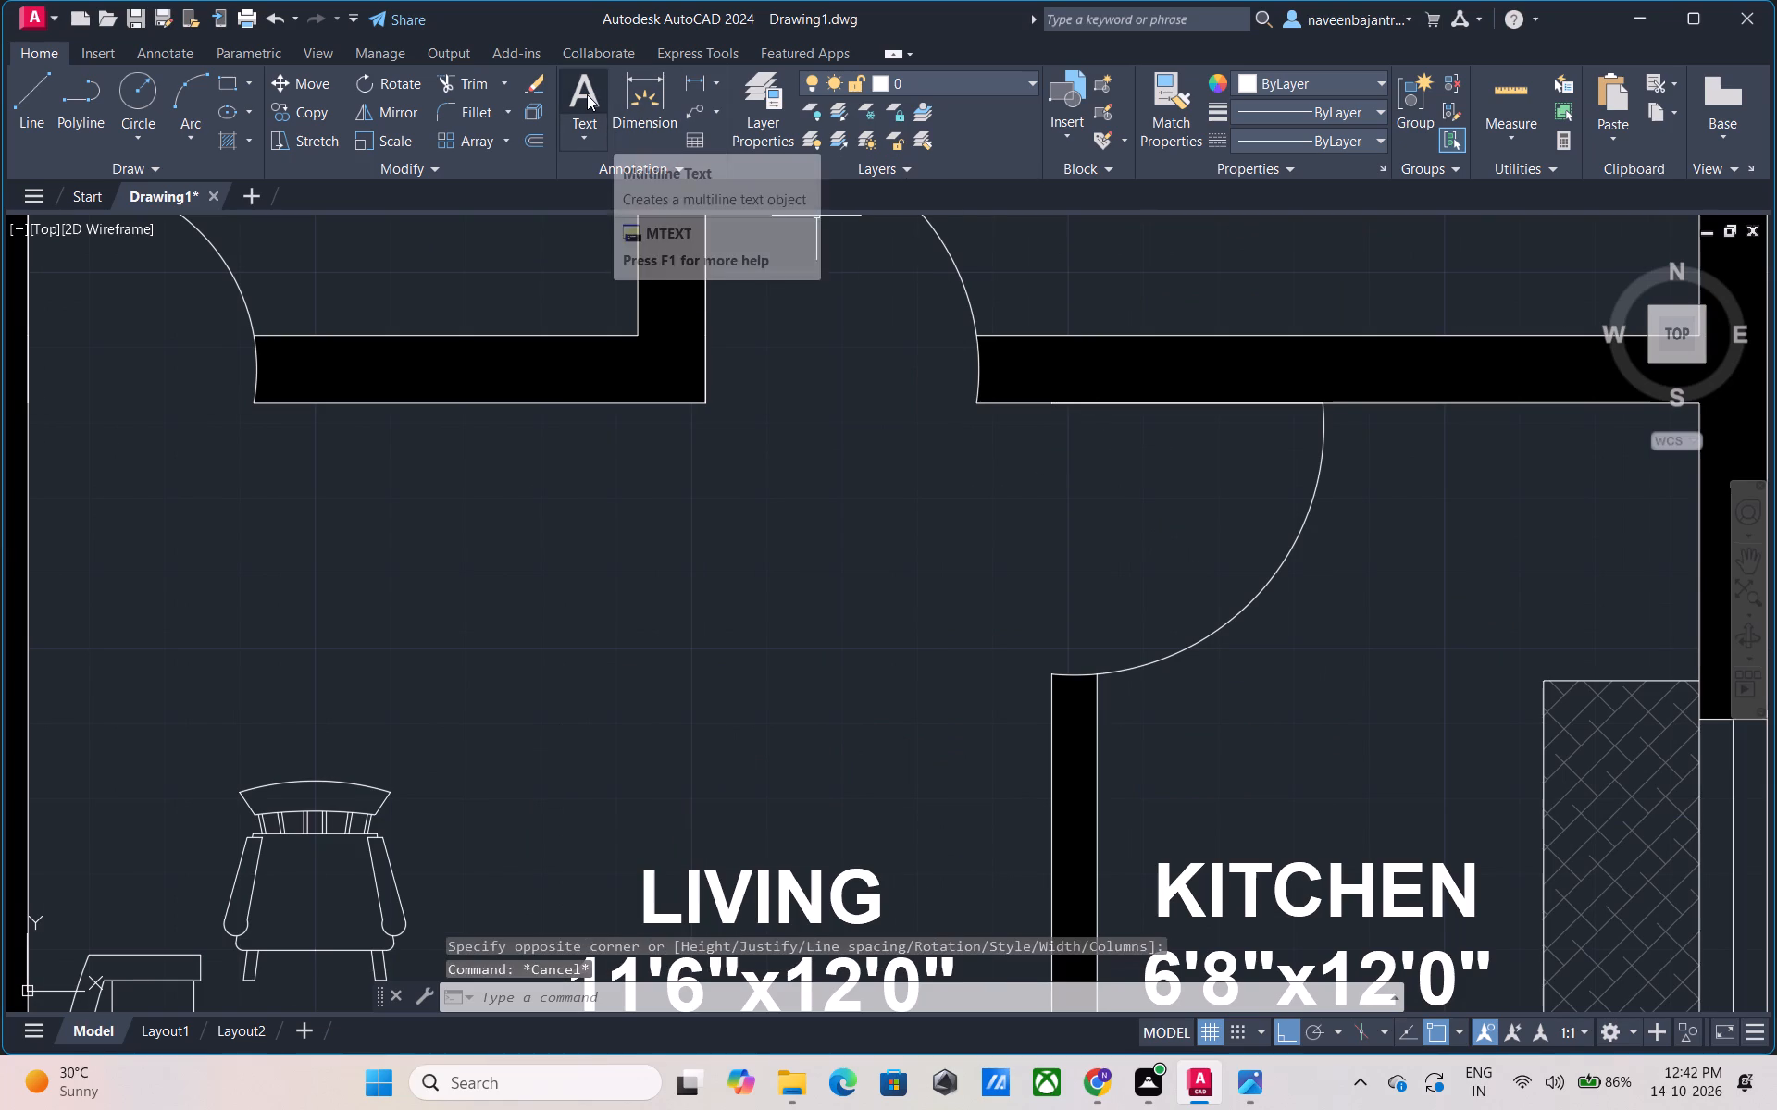
click(587, 94)
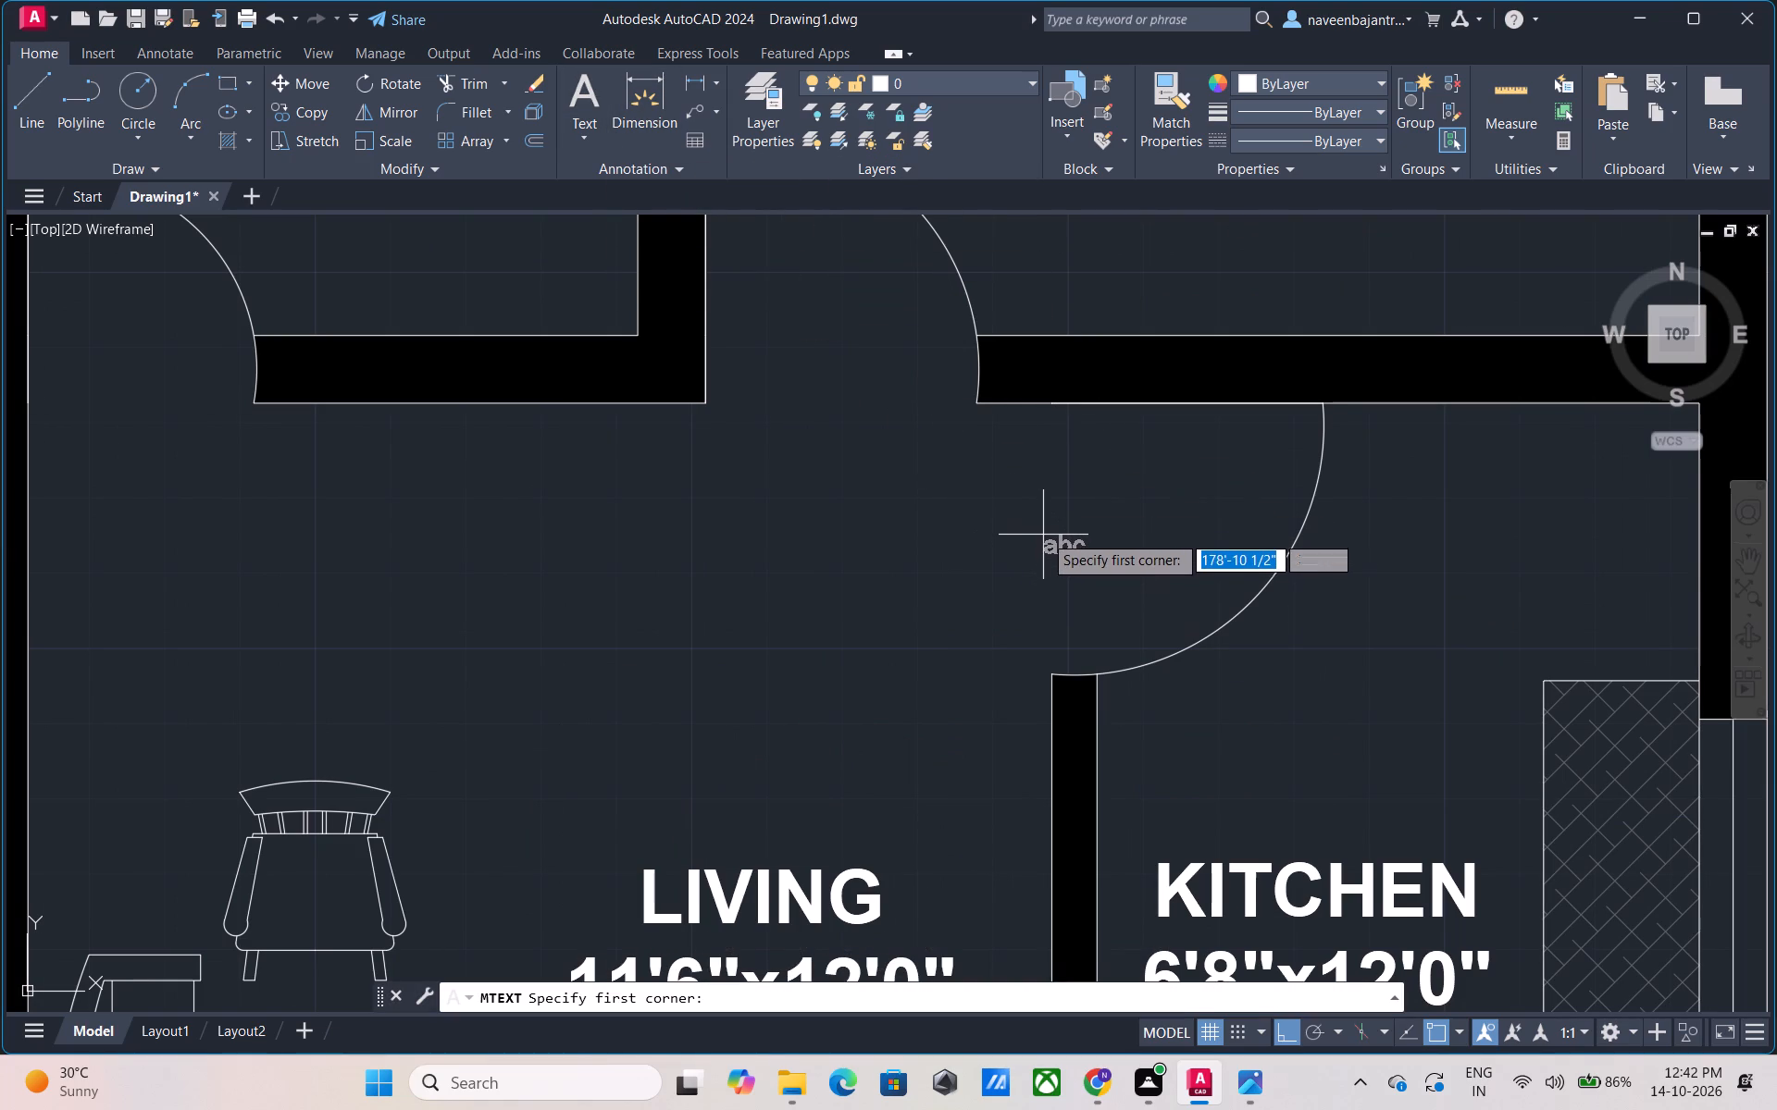
click(1044, 528)
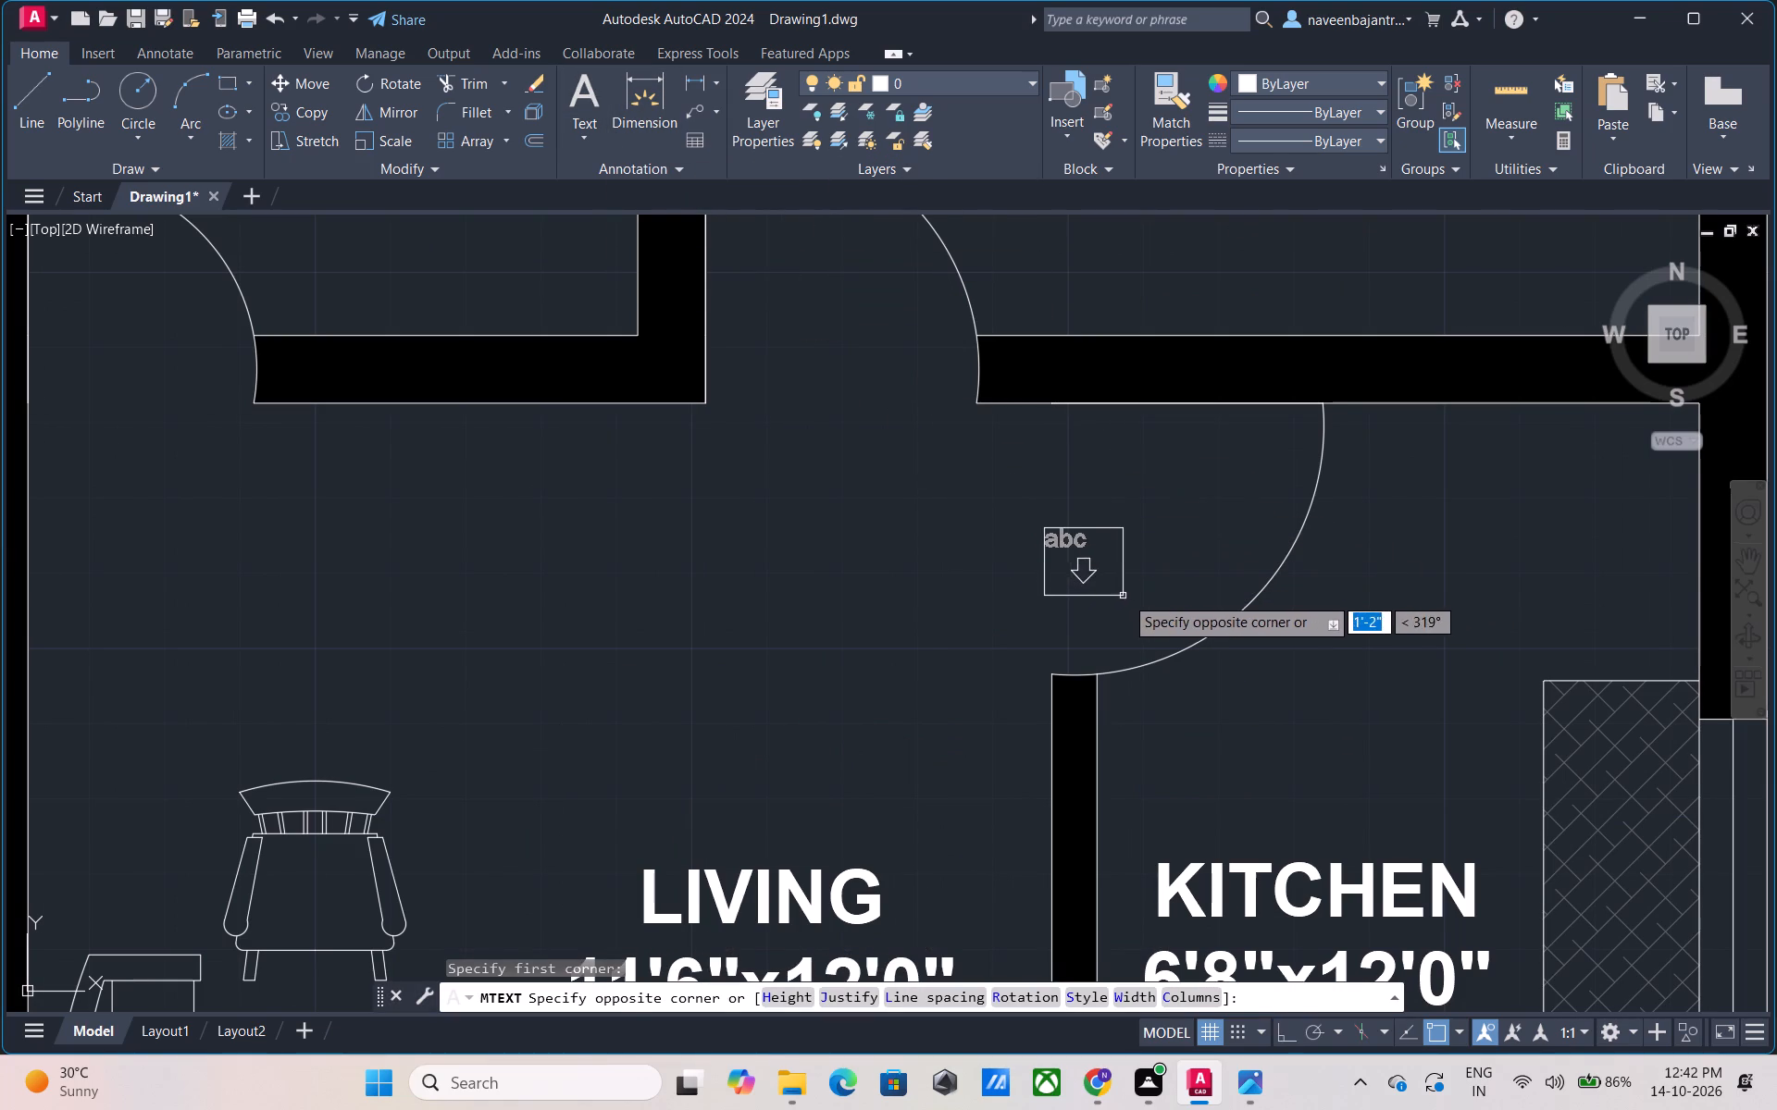
click(1125, 598)
click(309, 105)
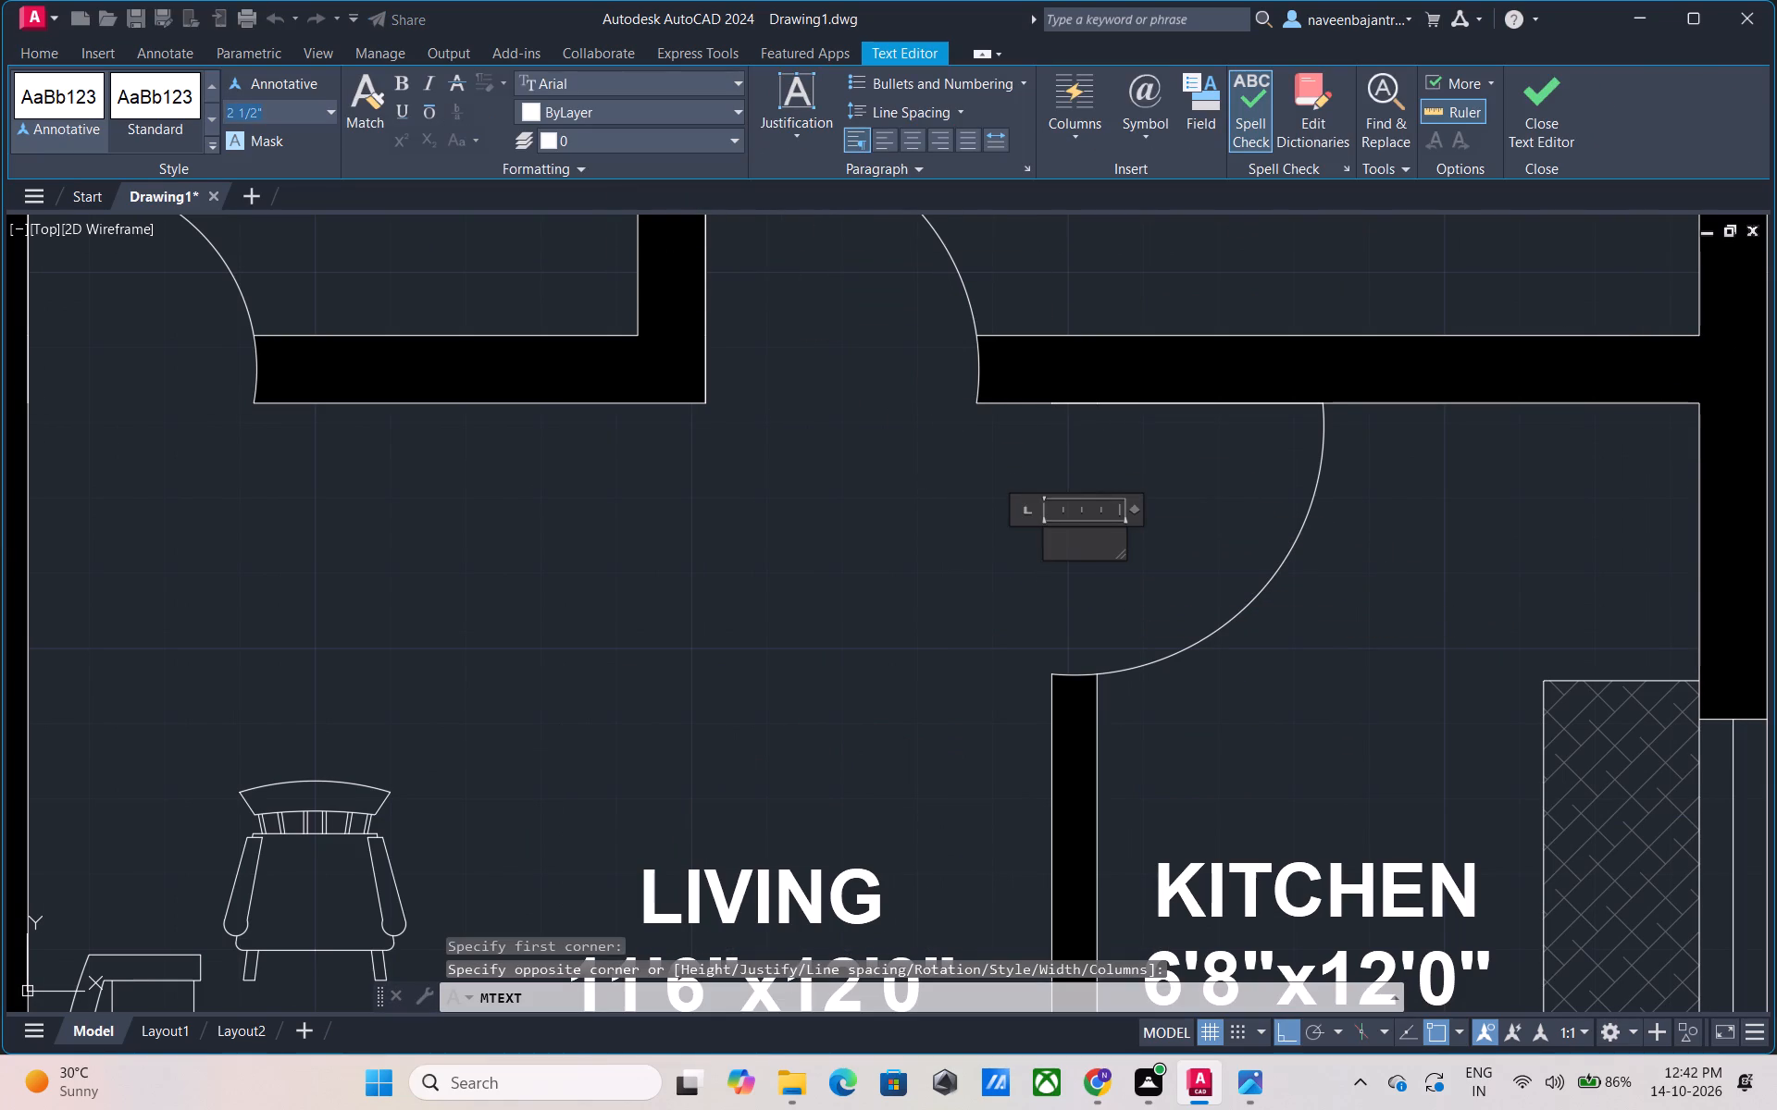
text(7")
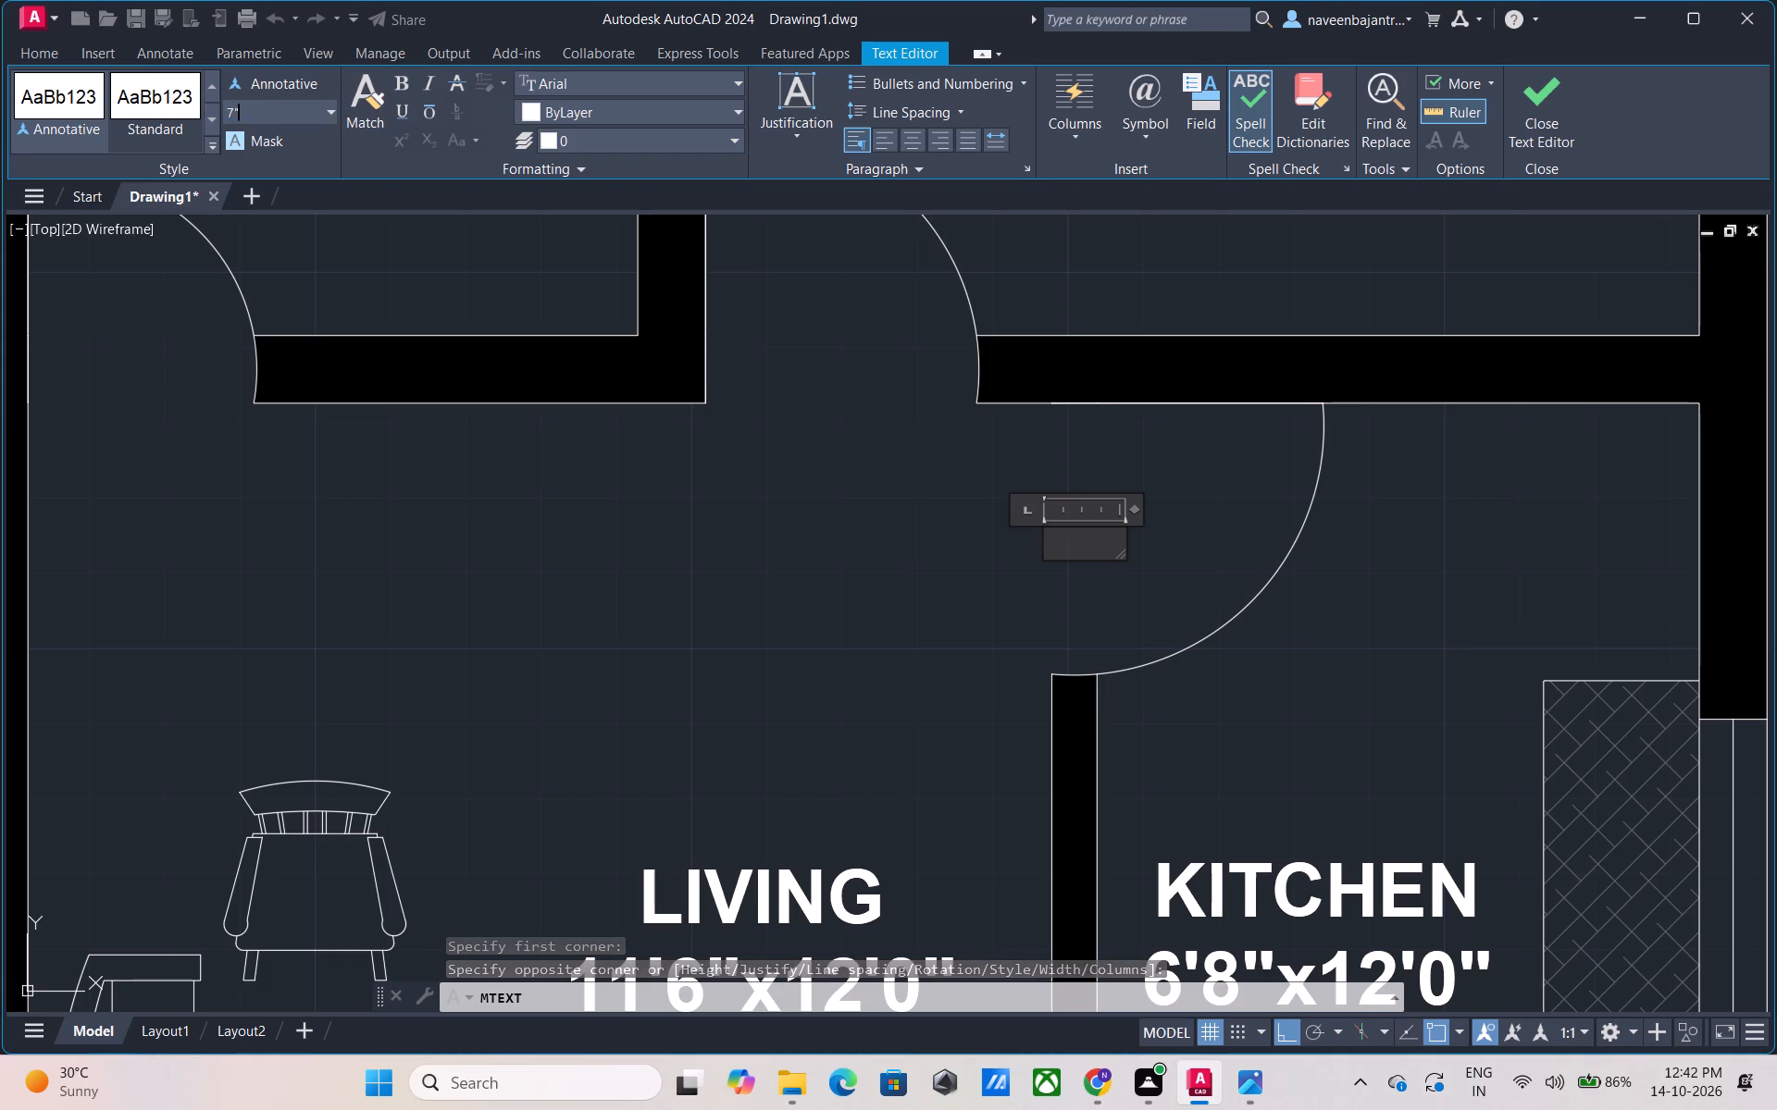
key(Return)
text(D1)
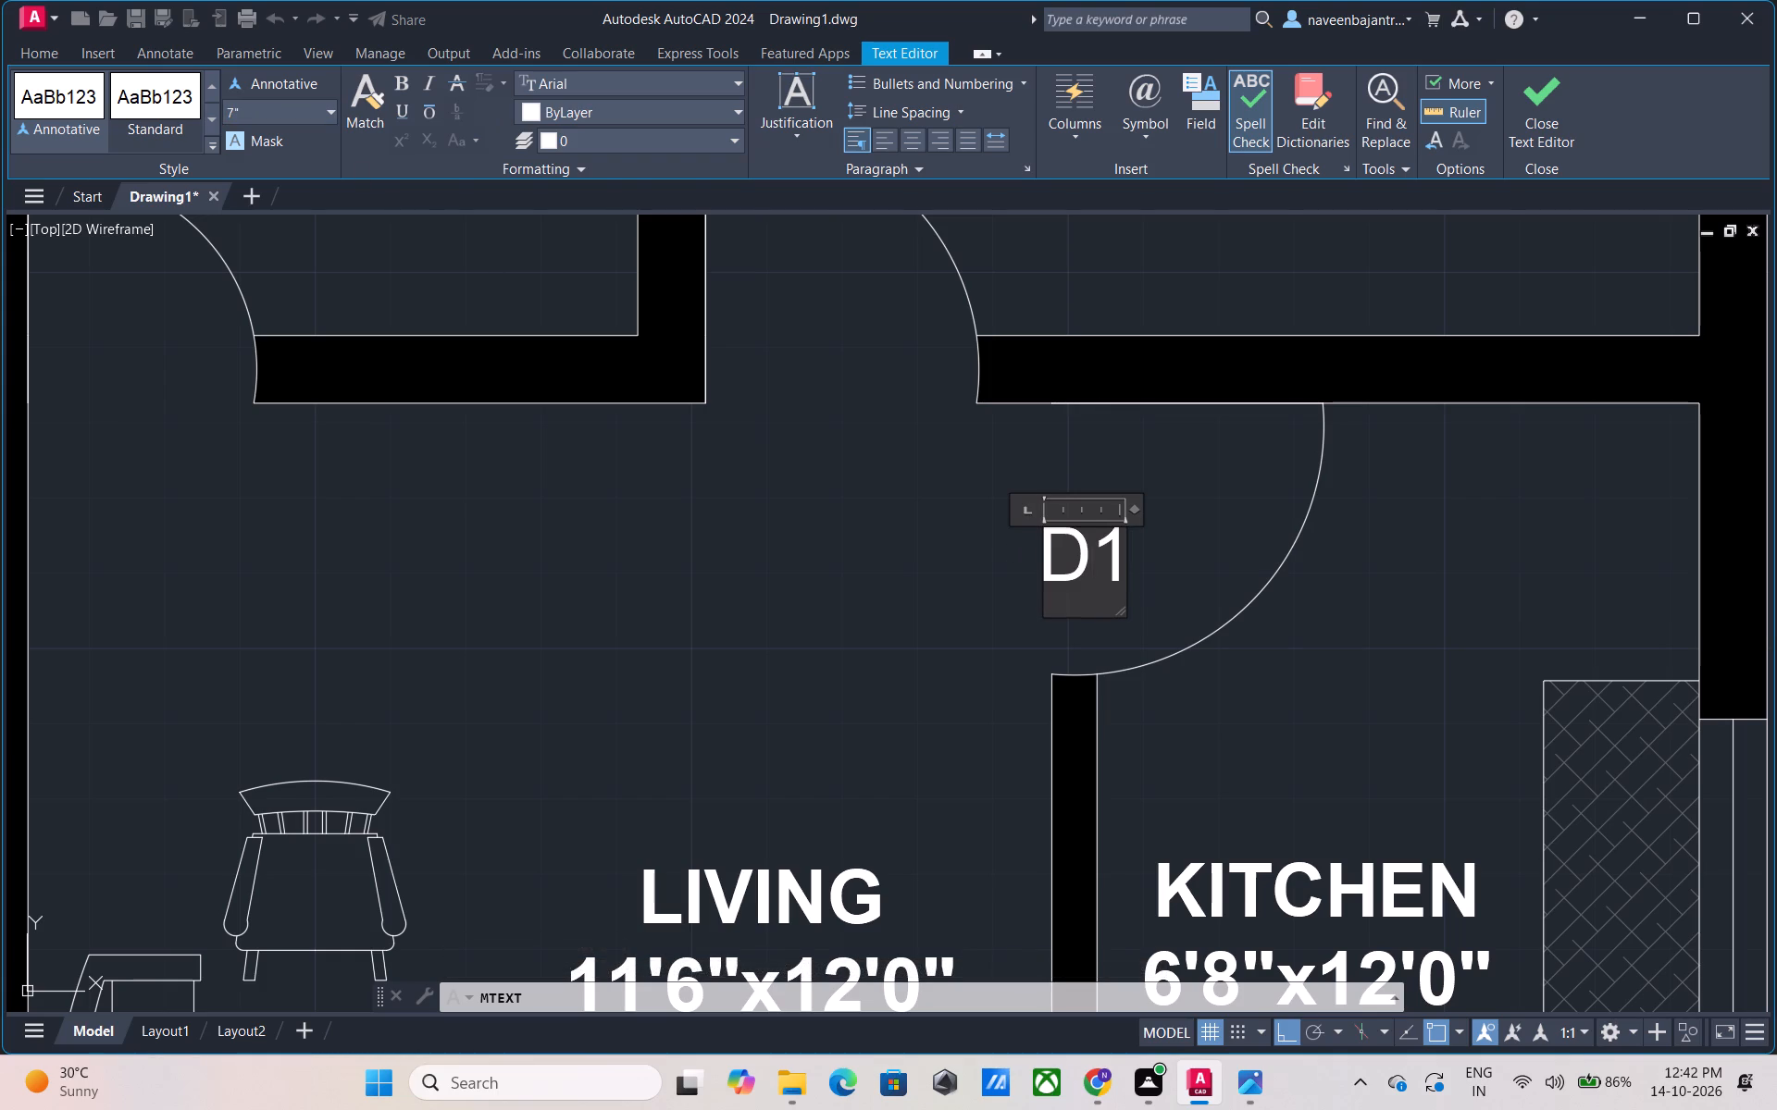
drag(1117, 562, 1076, 566)
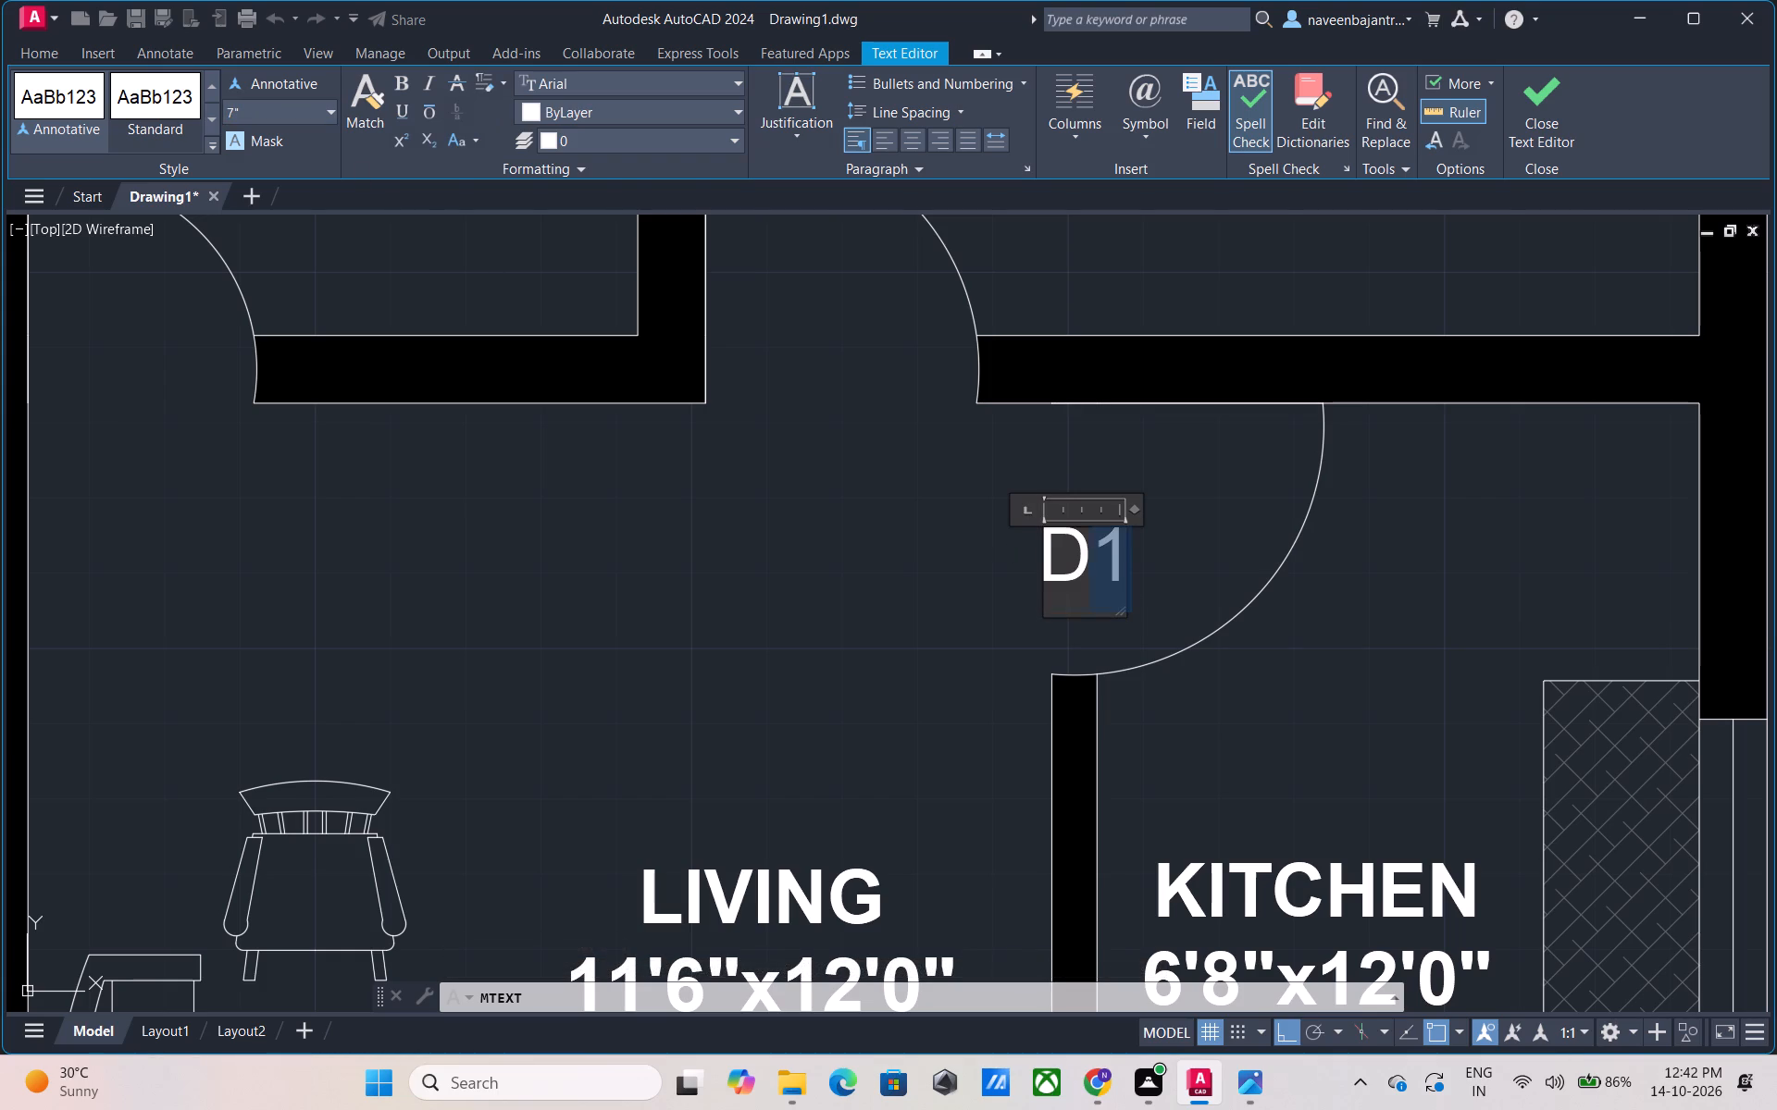
drag(1076, 566, 1045, 565)
click(907, 137)
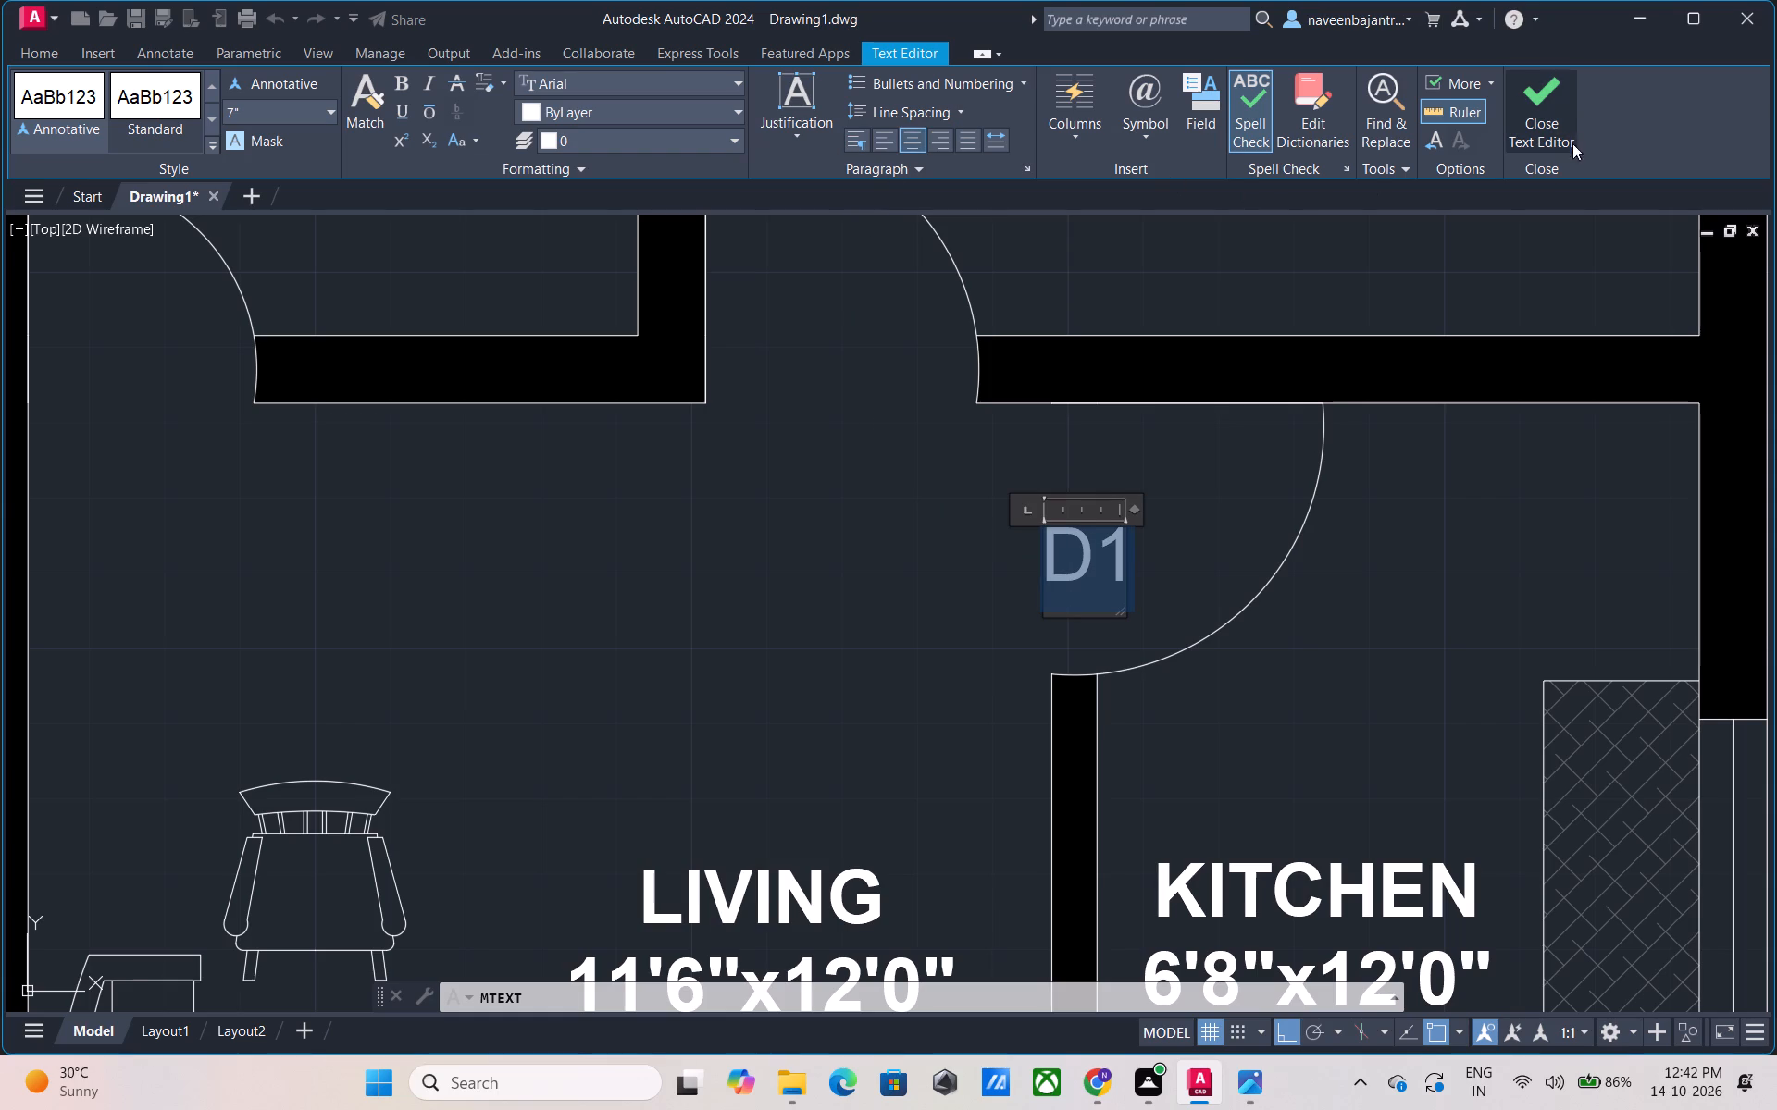
click(1552, 117)
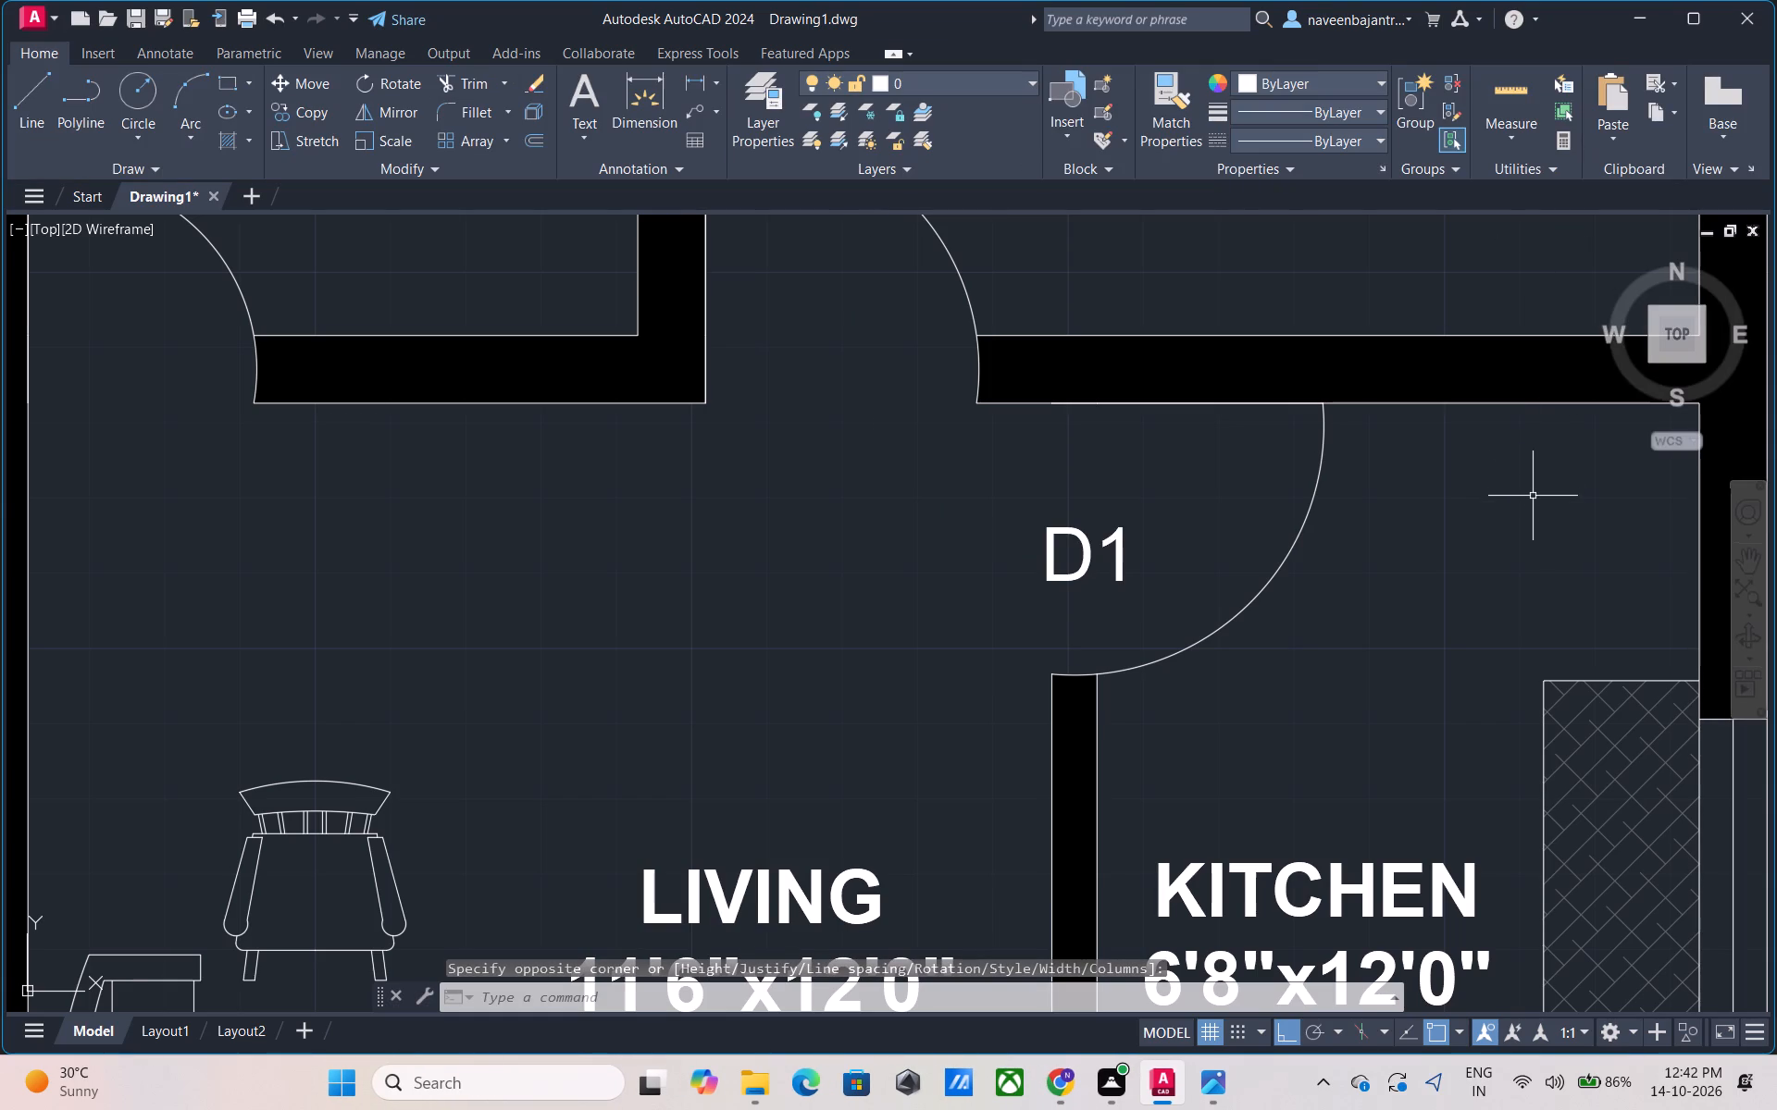
Add a centred multiline text label "D1", 7" high, in the bedroom door opening off the living room.
scroll(1533, 496, down, 1)
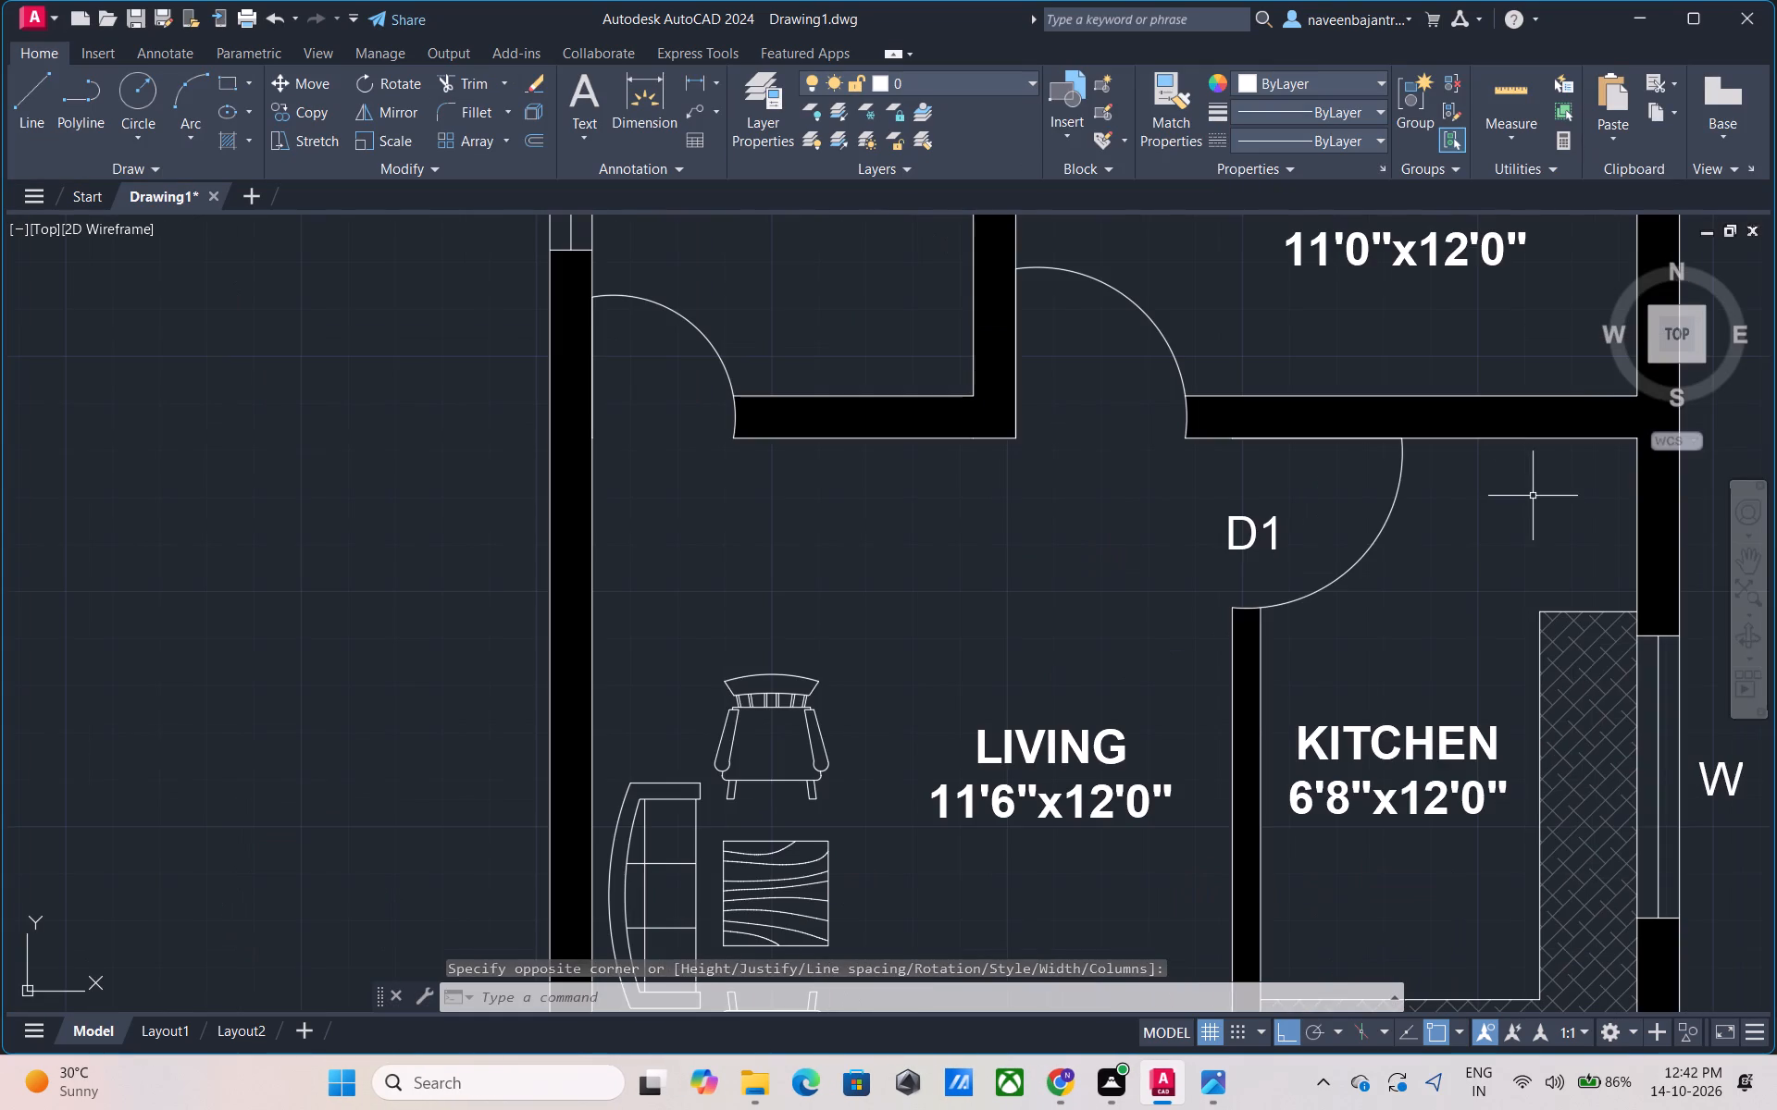
middle_click(1053, 408)
middle_drag(1050, 411, 985, 482)
middle_click(985, 482)
middle_click(977, 488)
key(Escape)
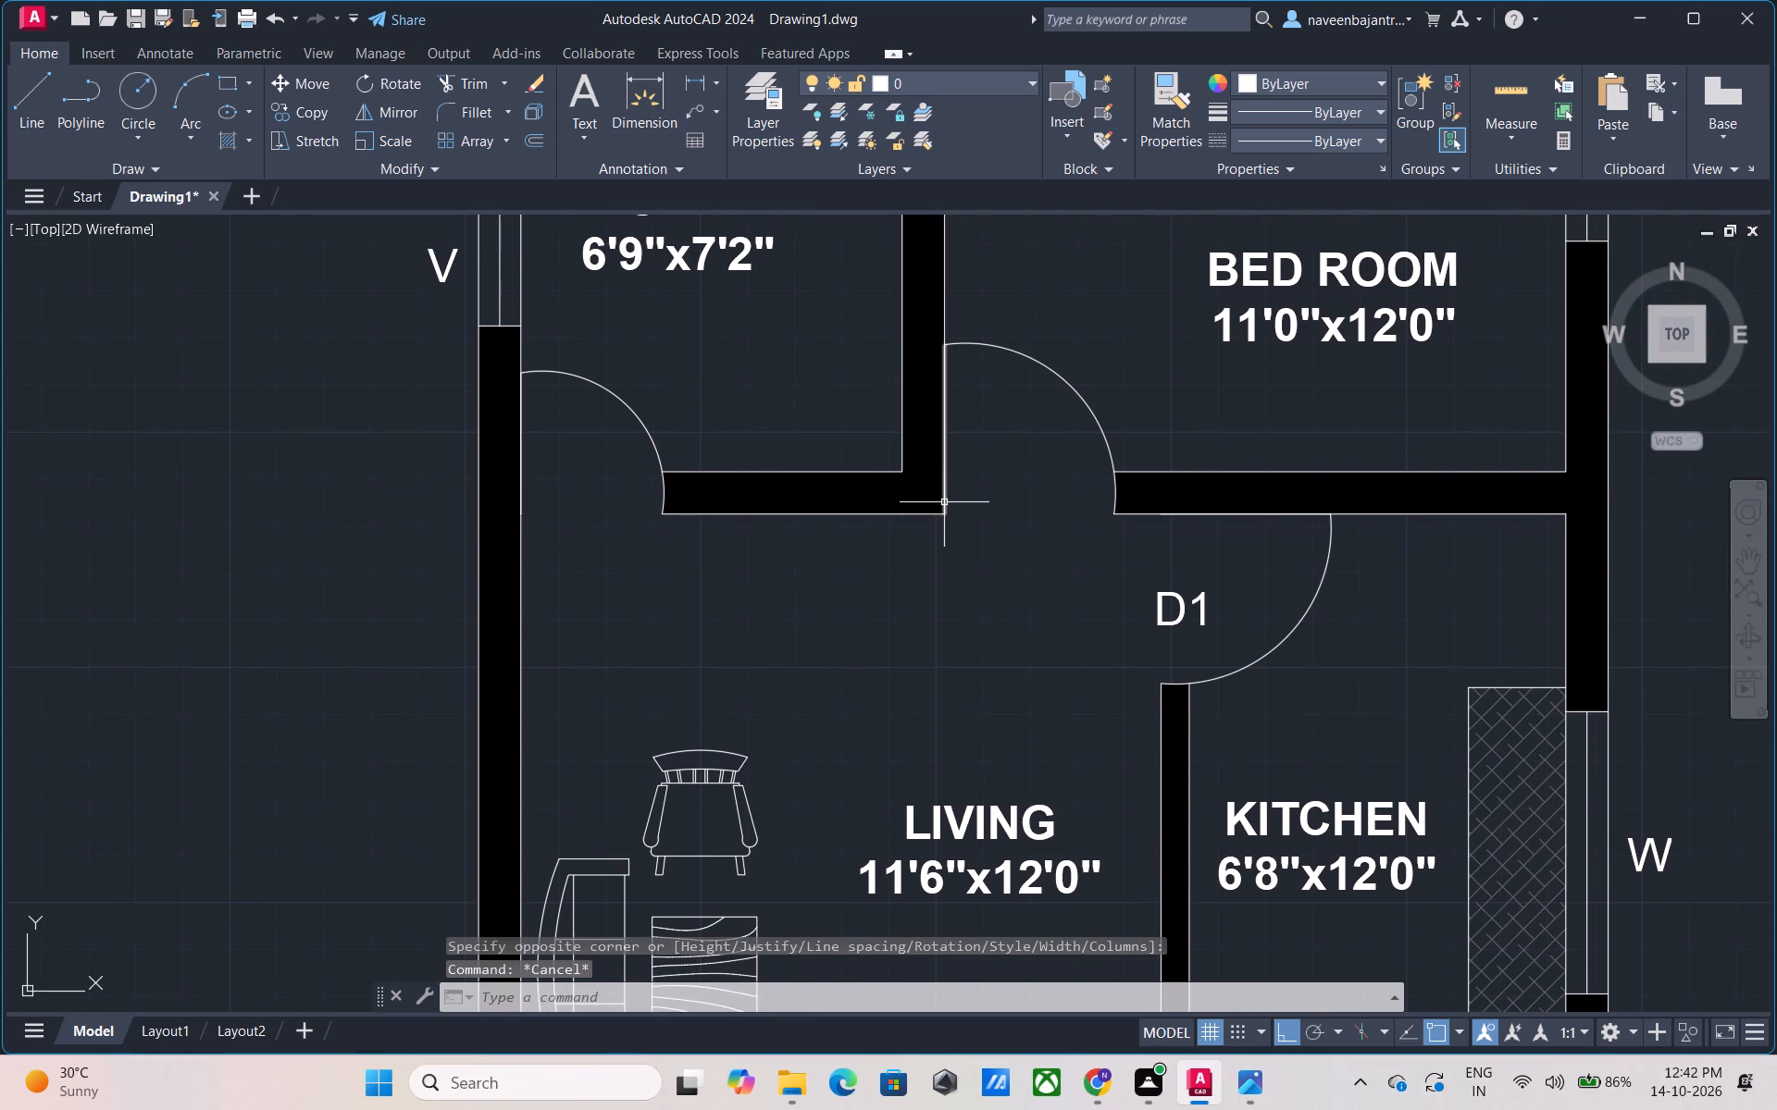
click(597, 89)
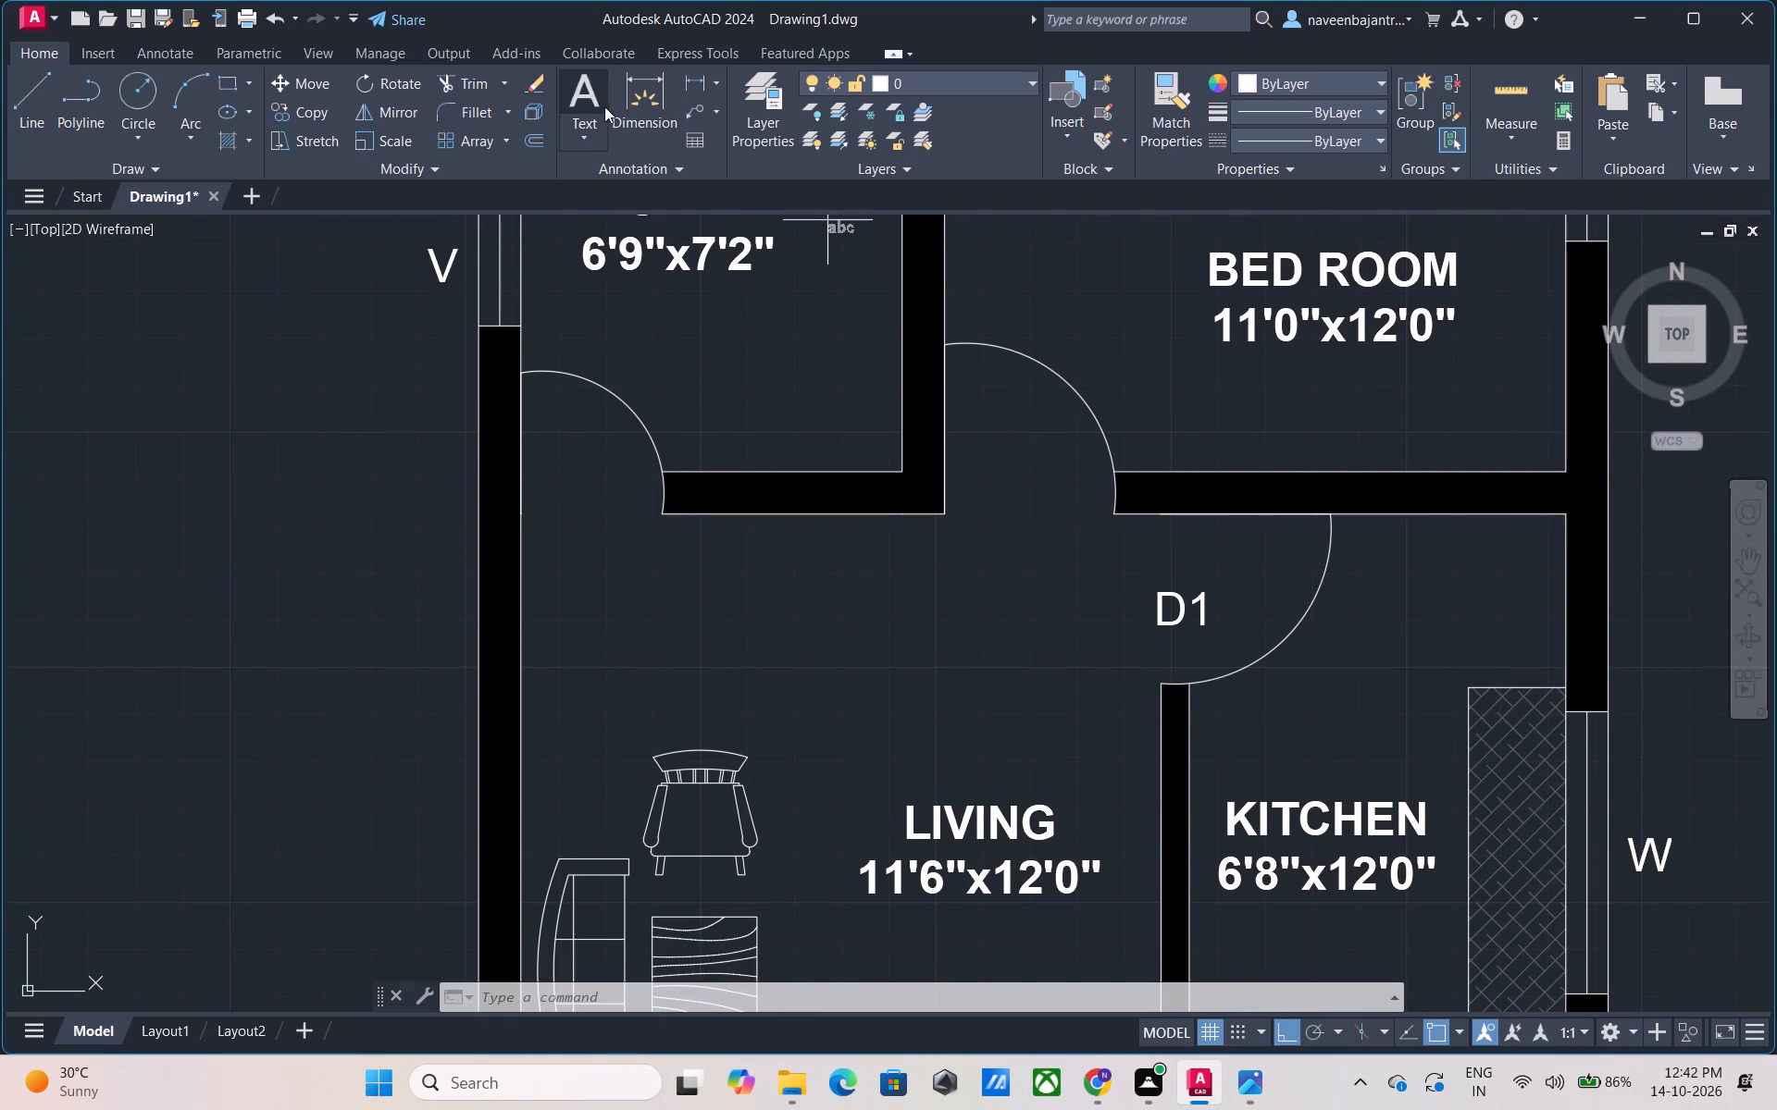
scroll(972, 476, up, 1)
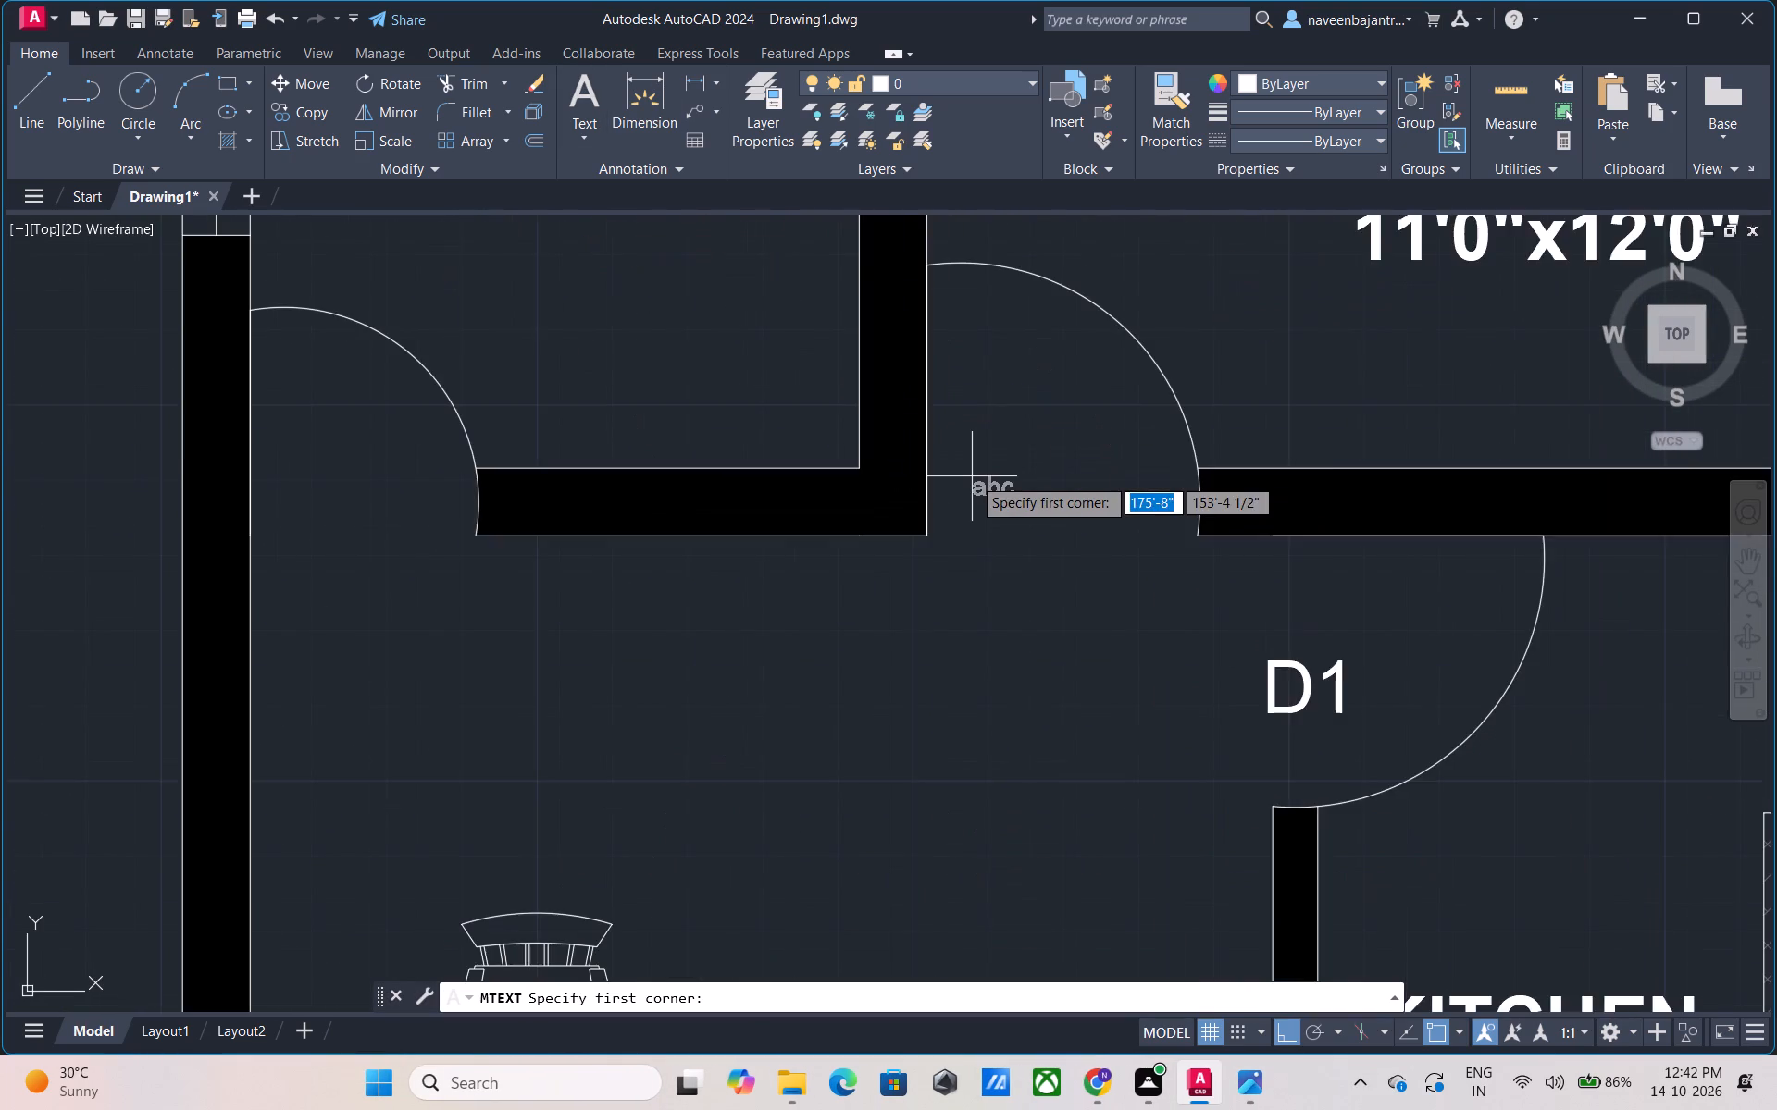
scroll(972, 476, up, 1)
click(1030, 468)
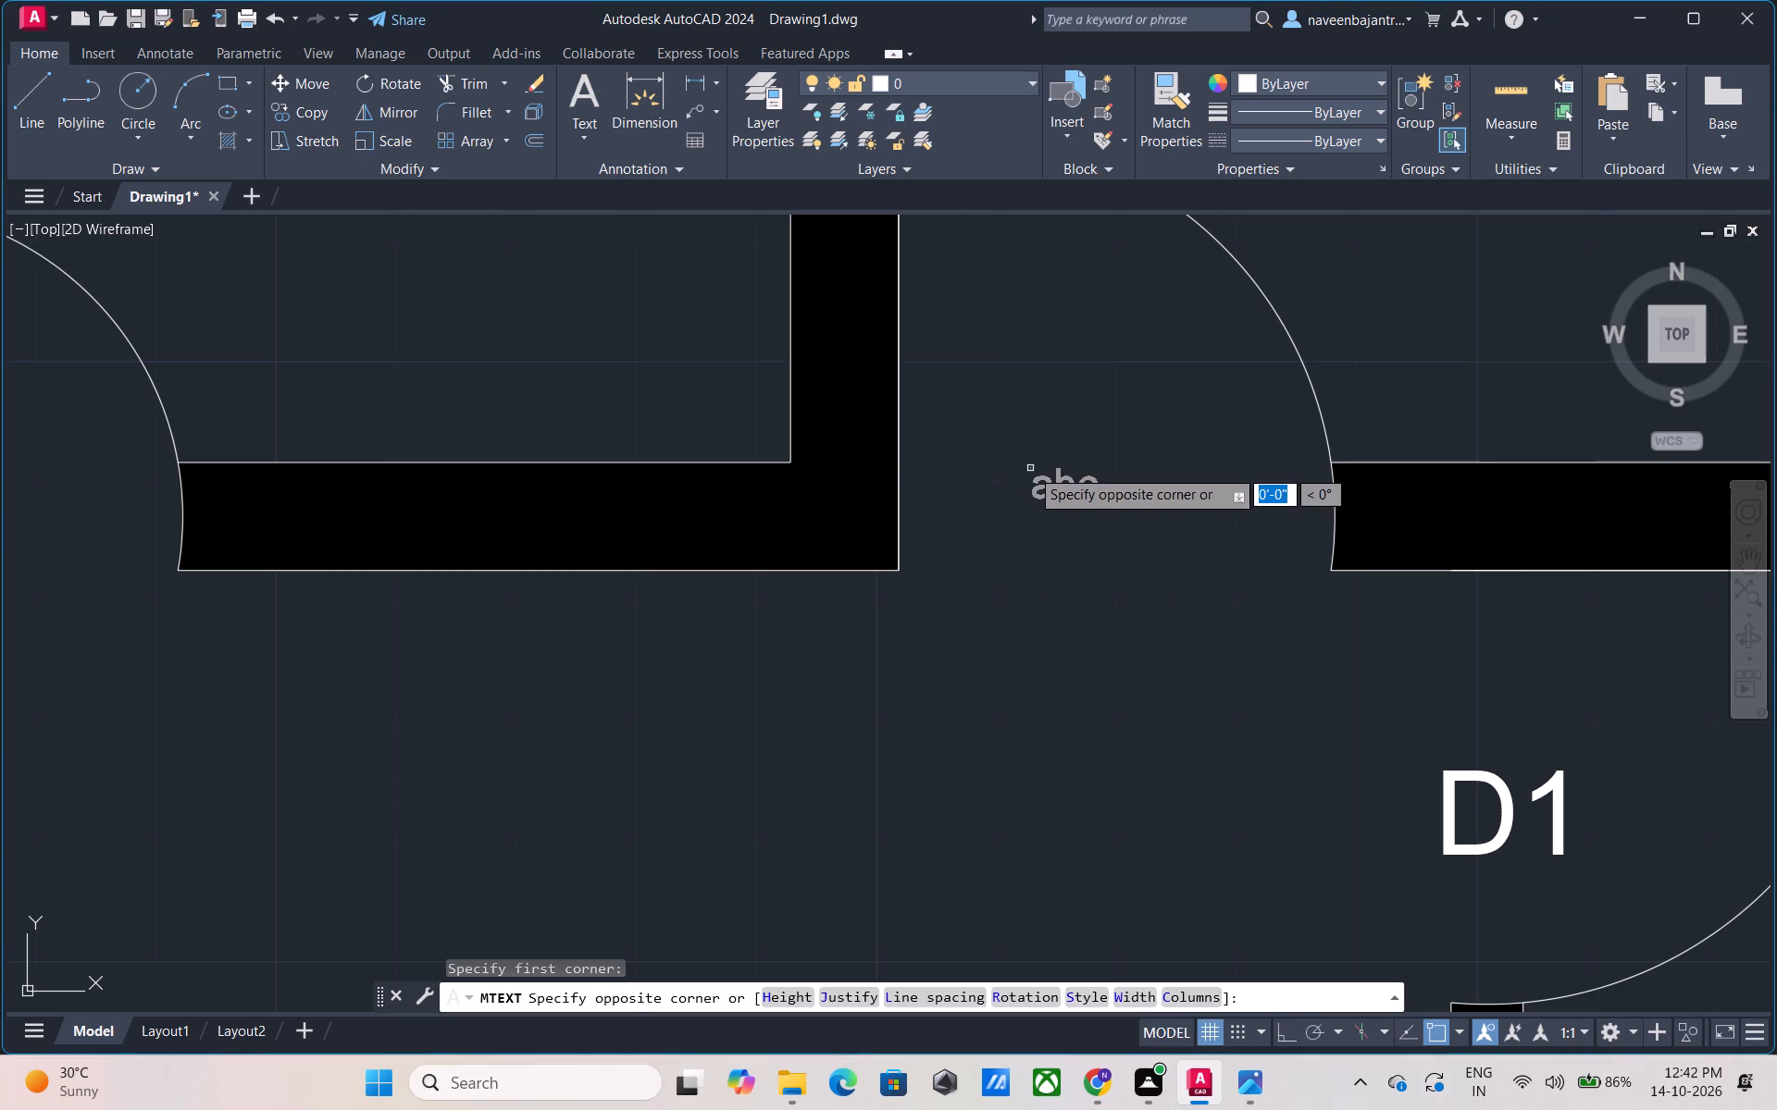
click(1202, 574)
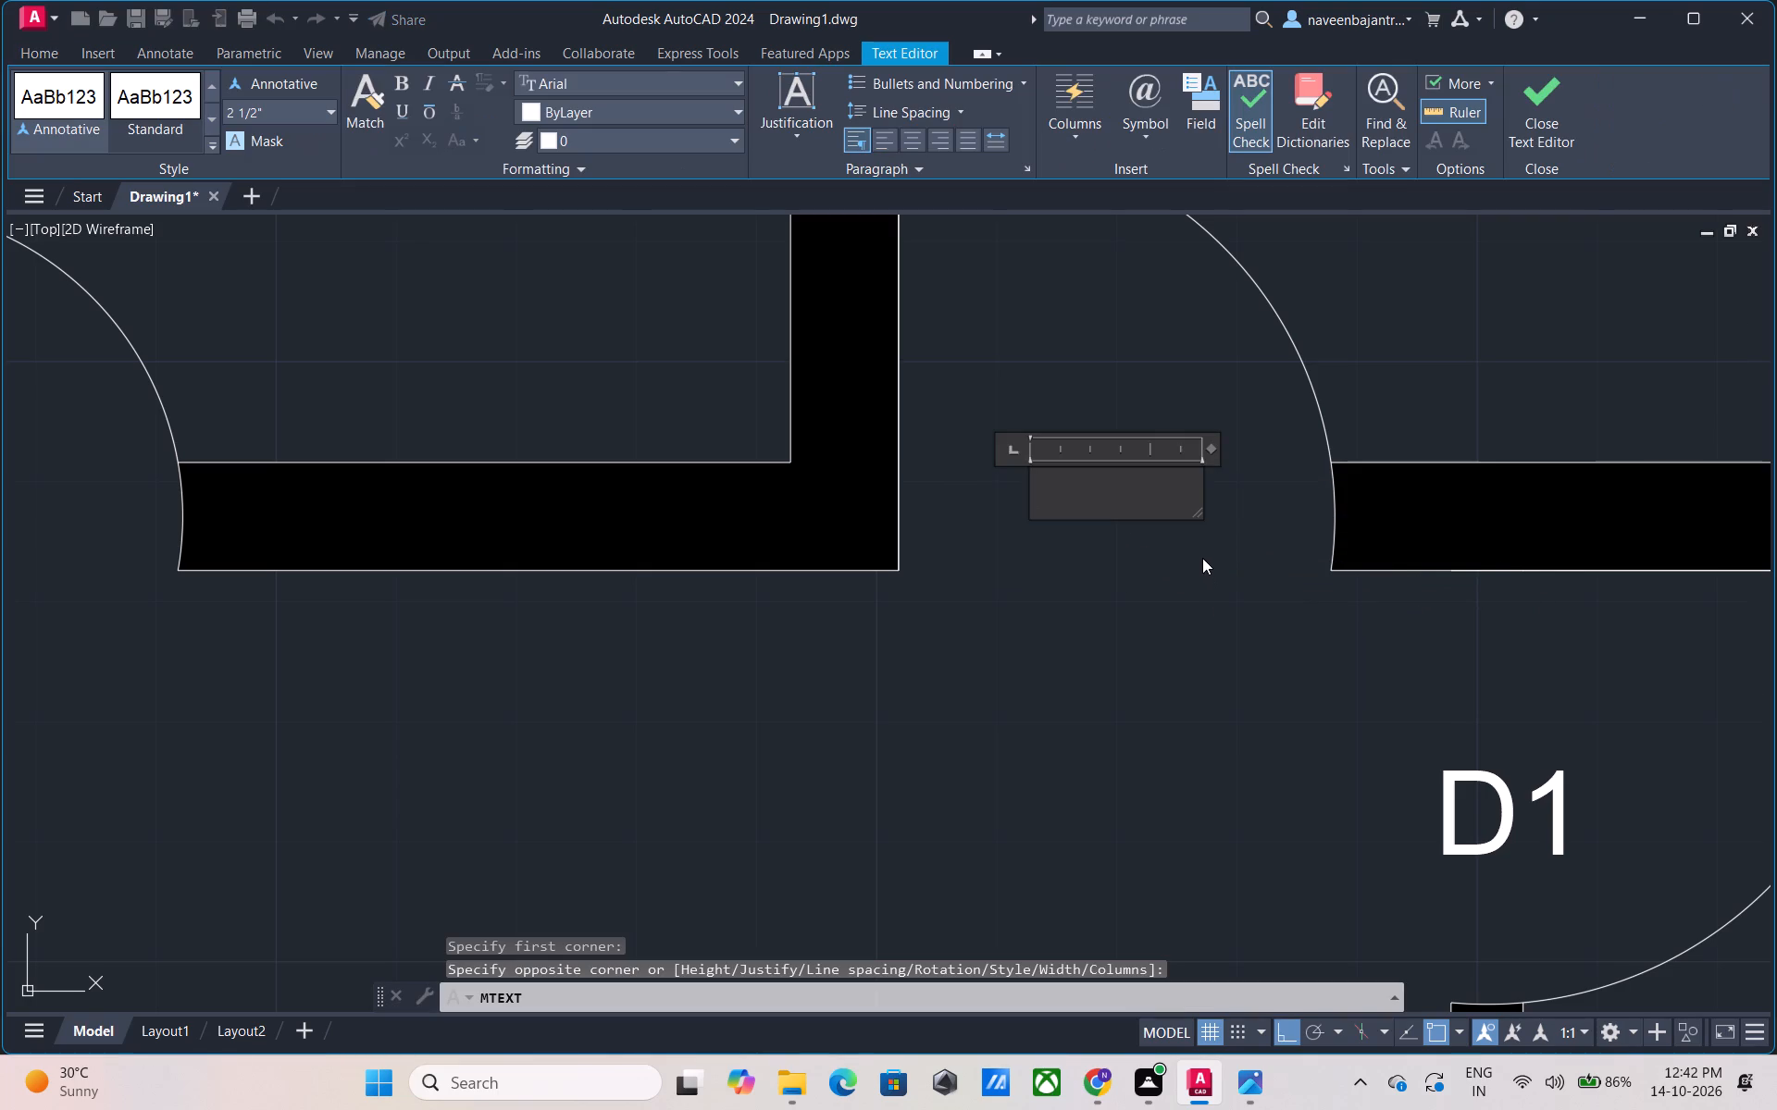
click(289, 116)
key(7)
key(shift+quotedbl)
key(Return)
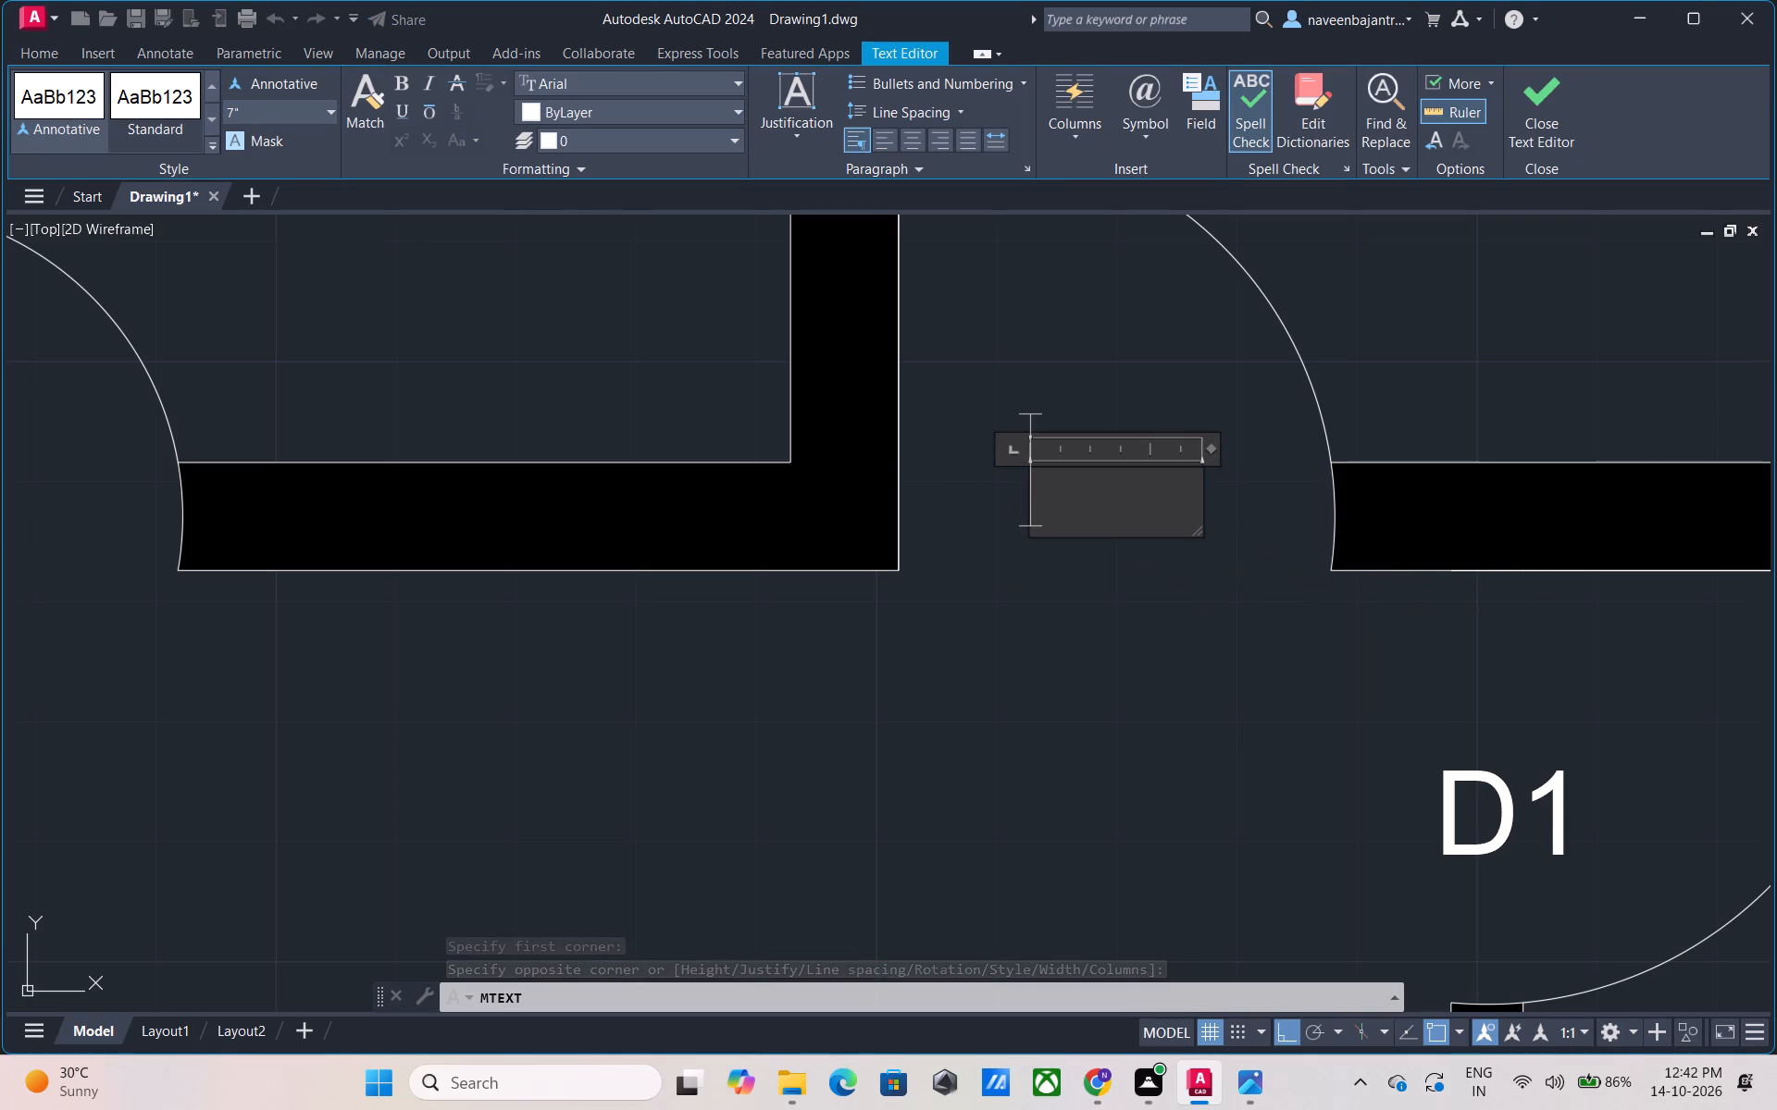
key(d)
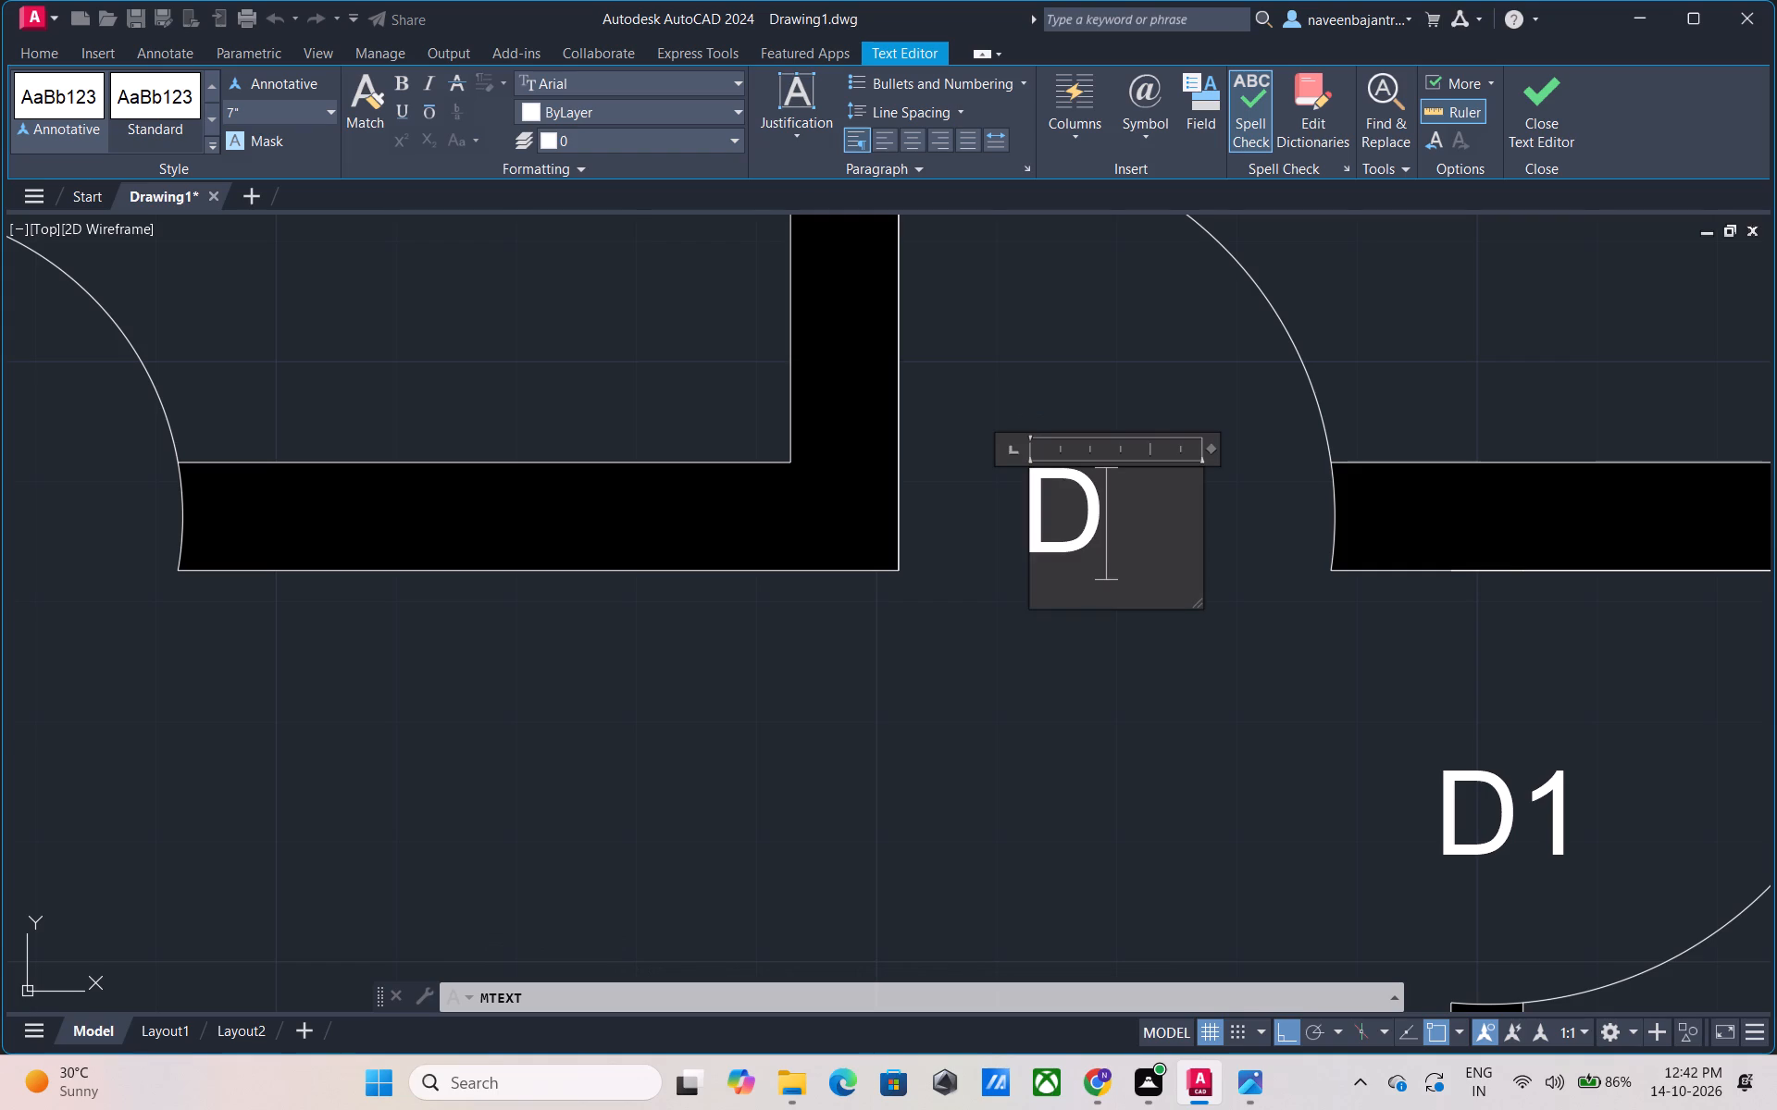
key(1)
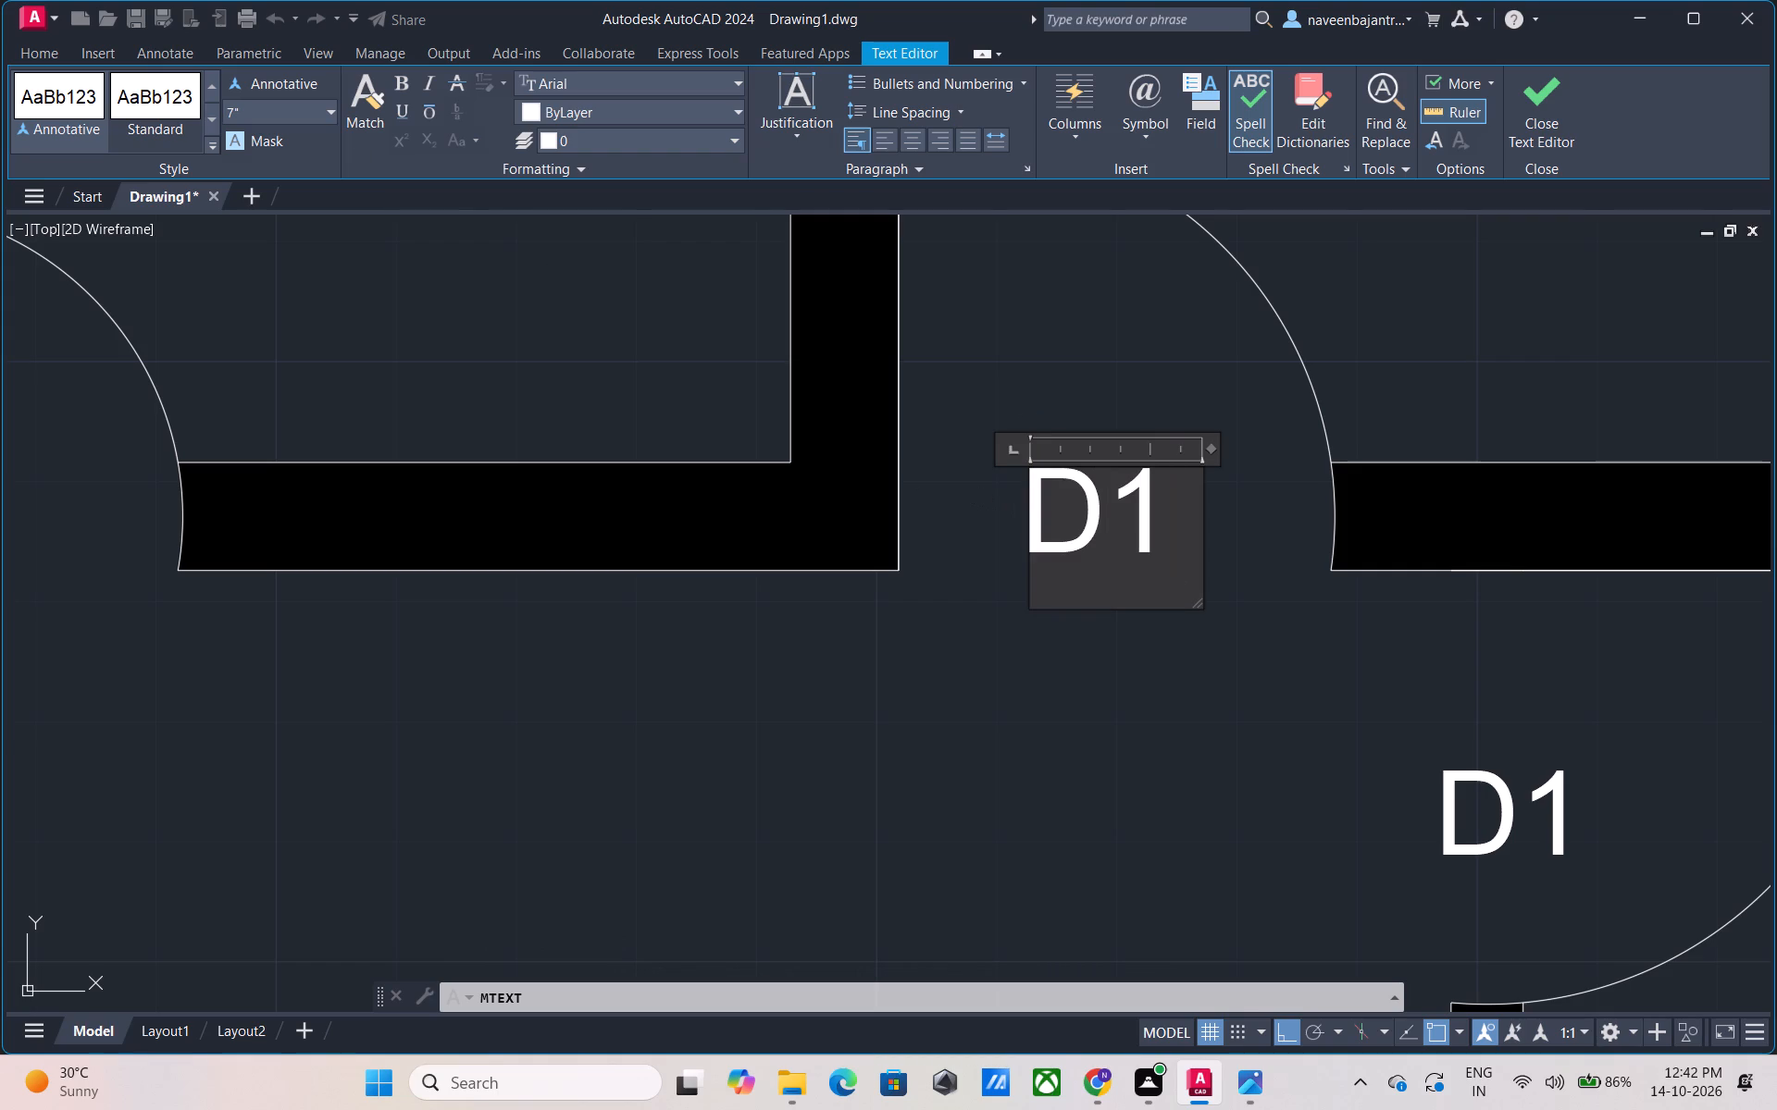
drag(1156, 508, 1024, 507)
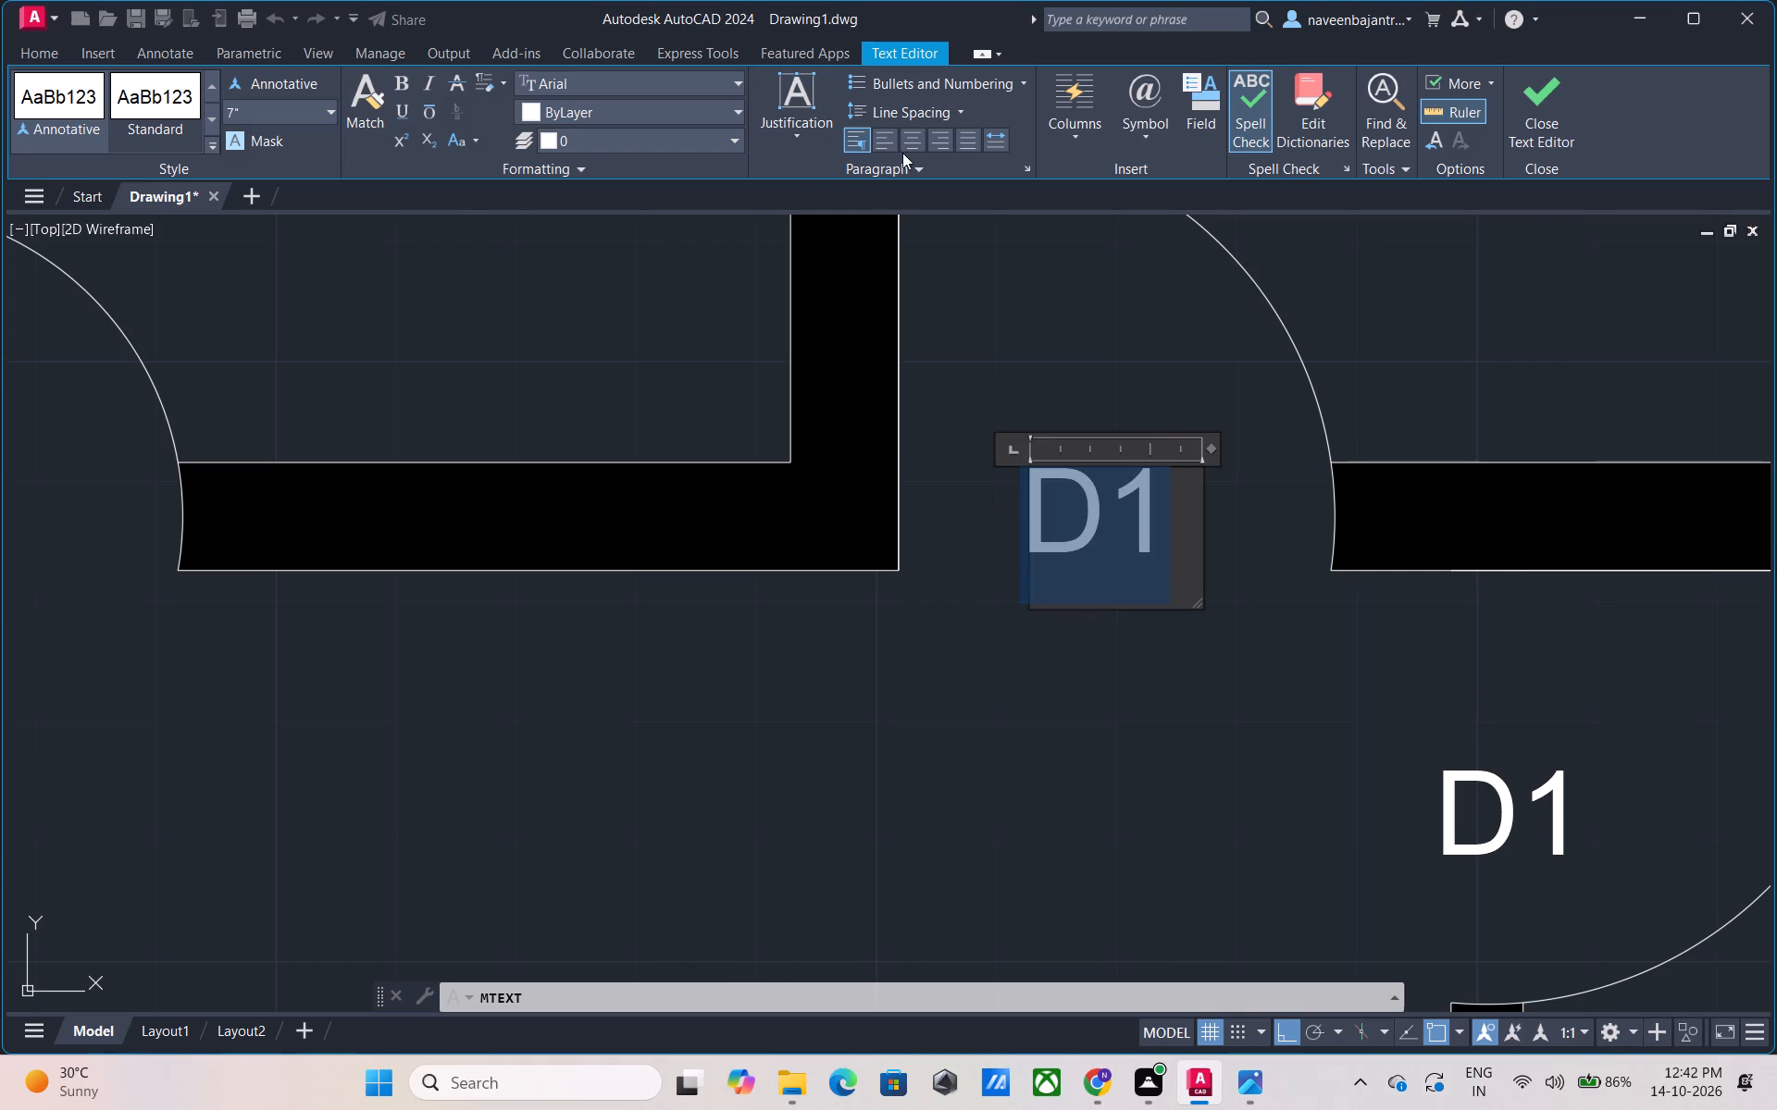
click(906, 138)
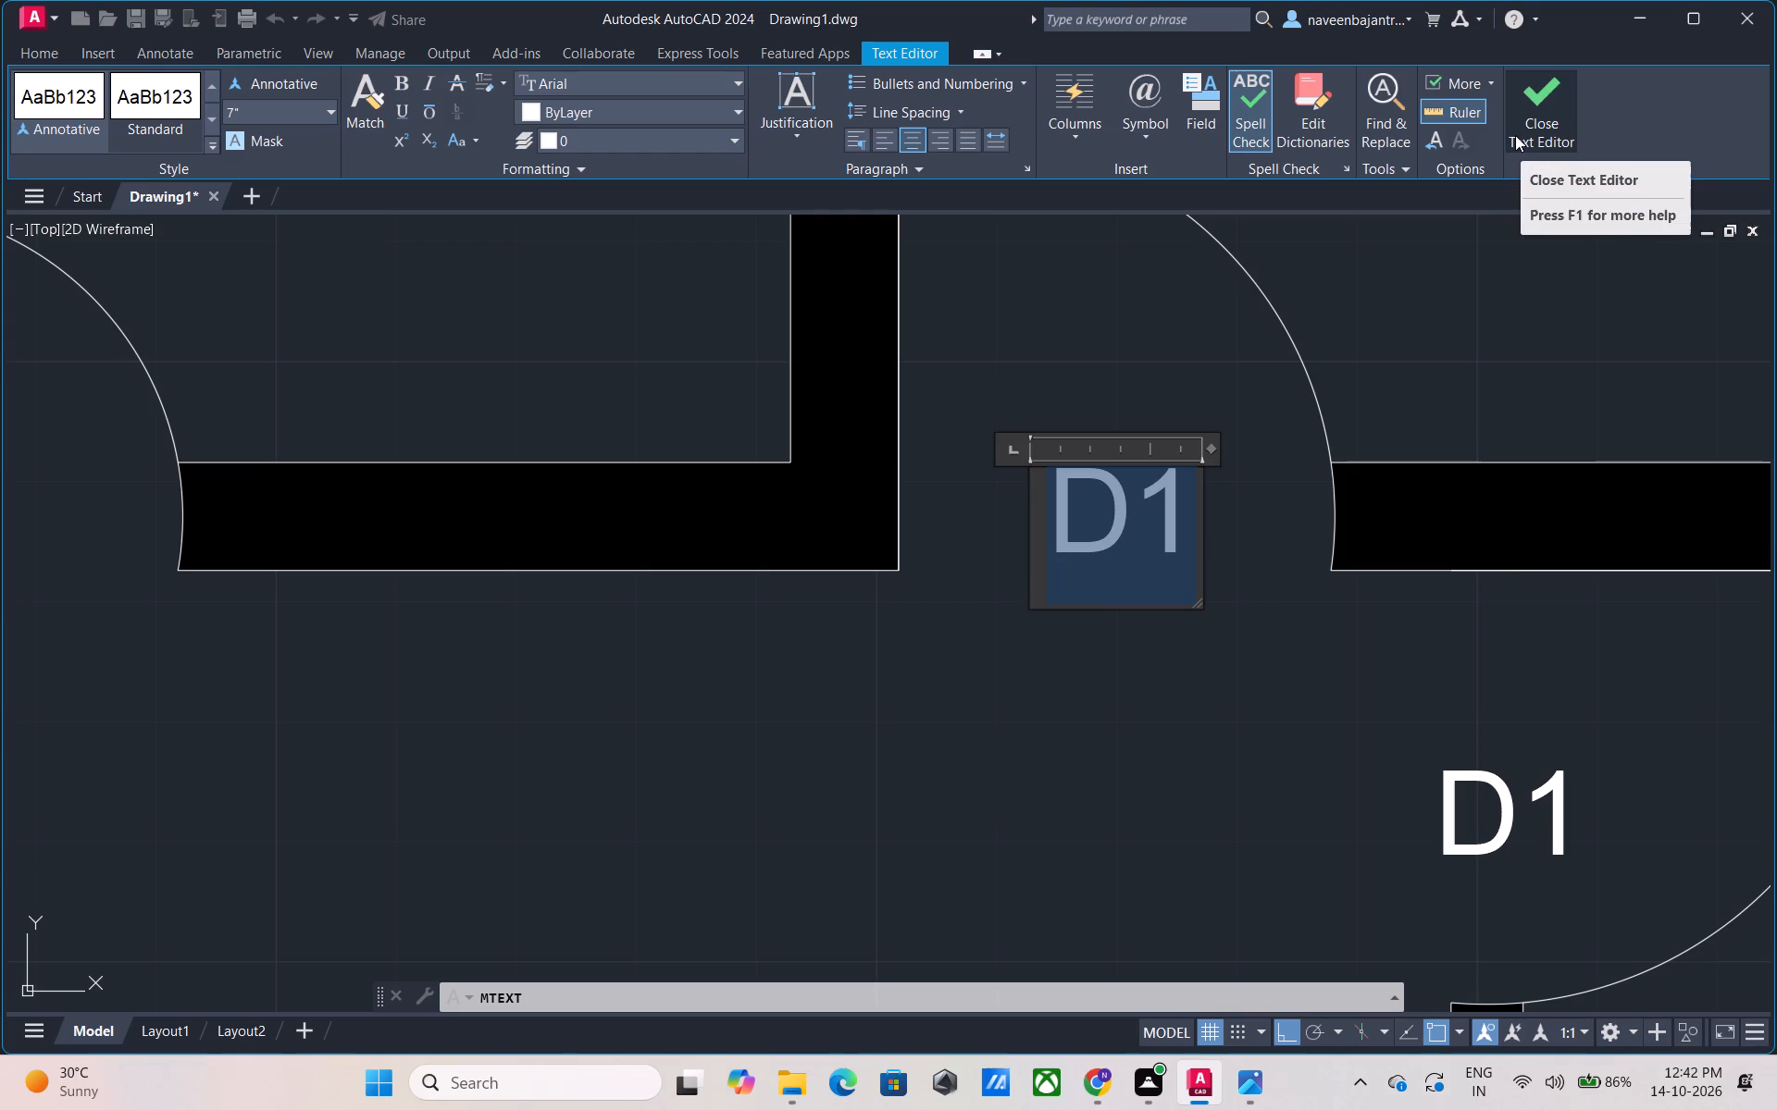
click(1515, 135)
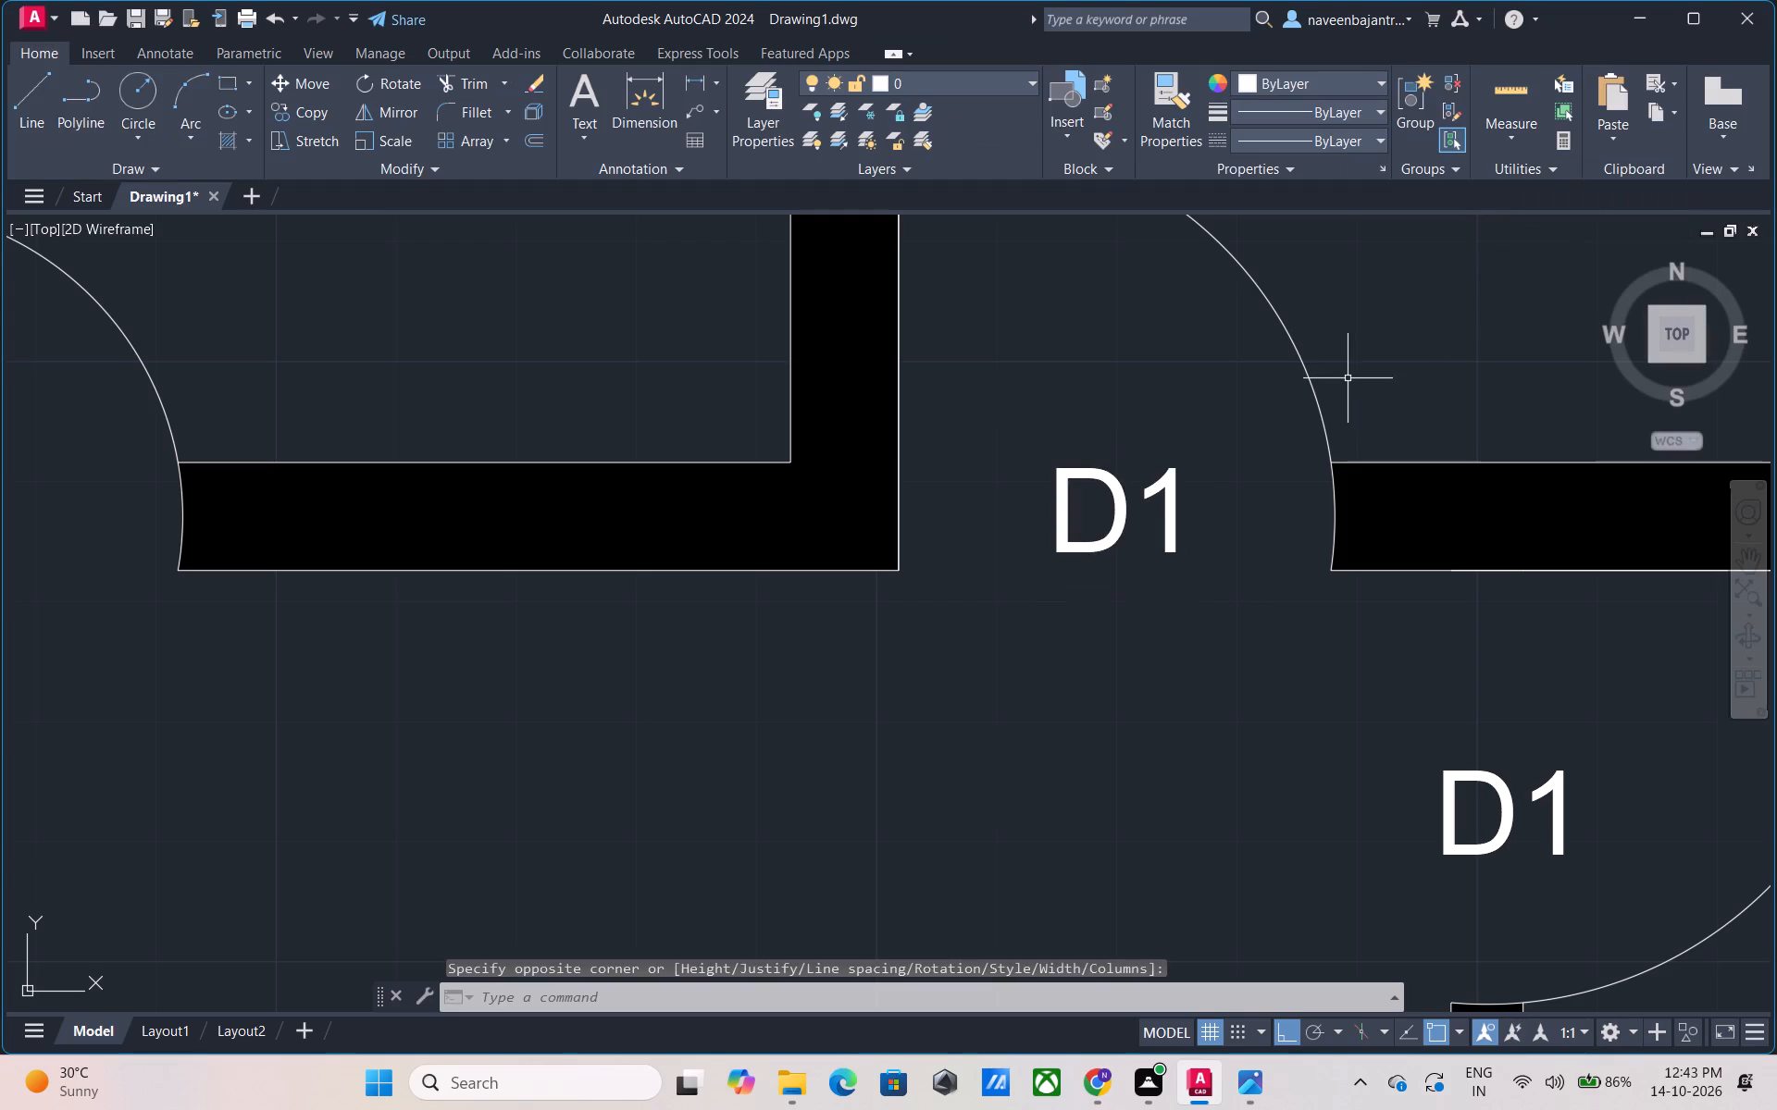
Add a centred multiline text label "D2", 7" high, in the door opening between the living room and the 6'9"x7'2" toilet.
scroll(1348, 378, down, 3)
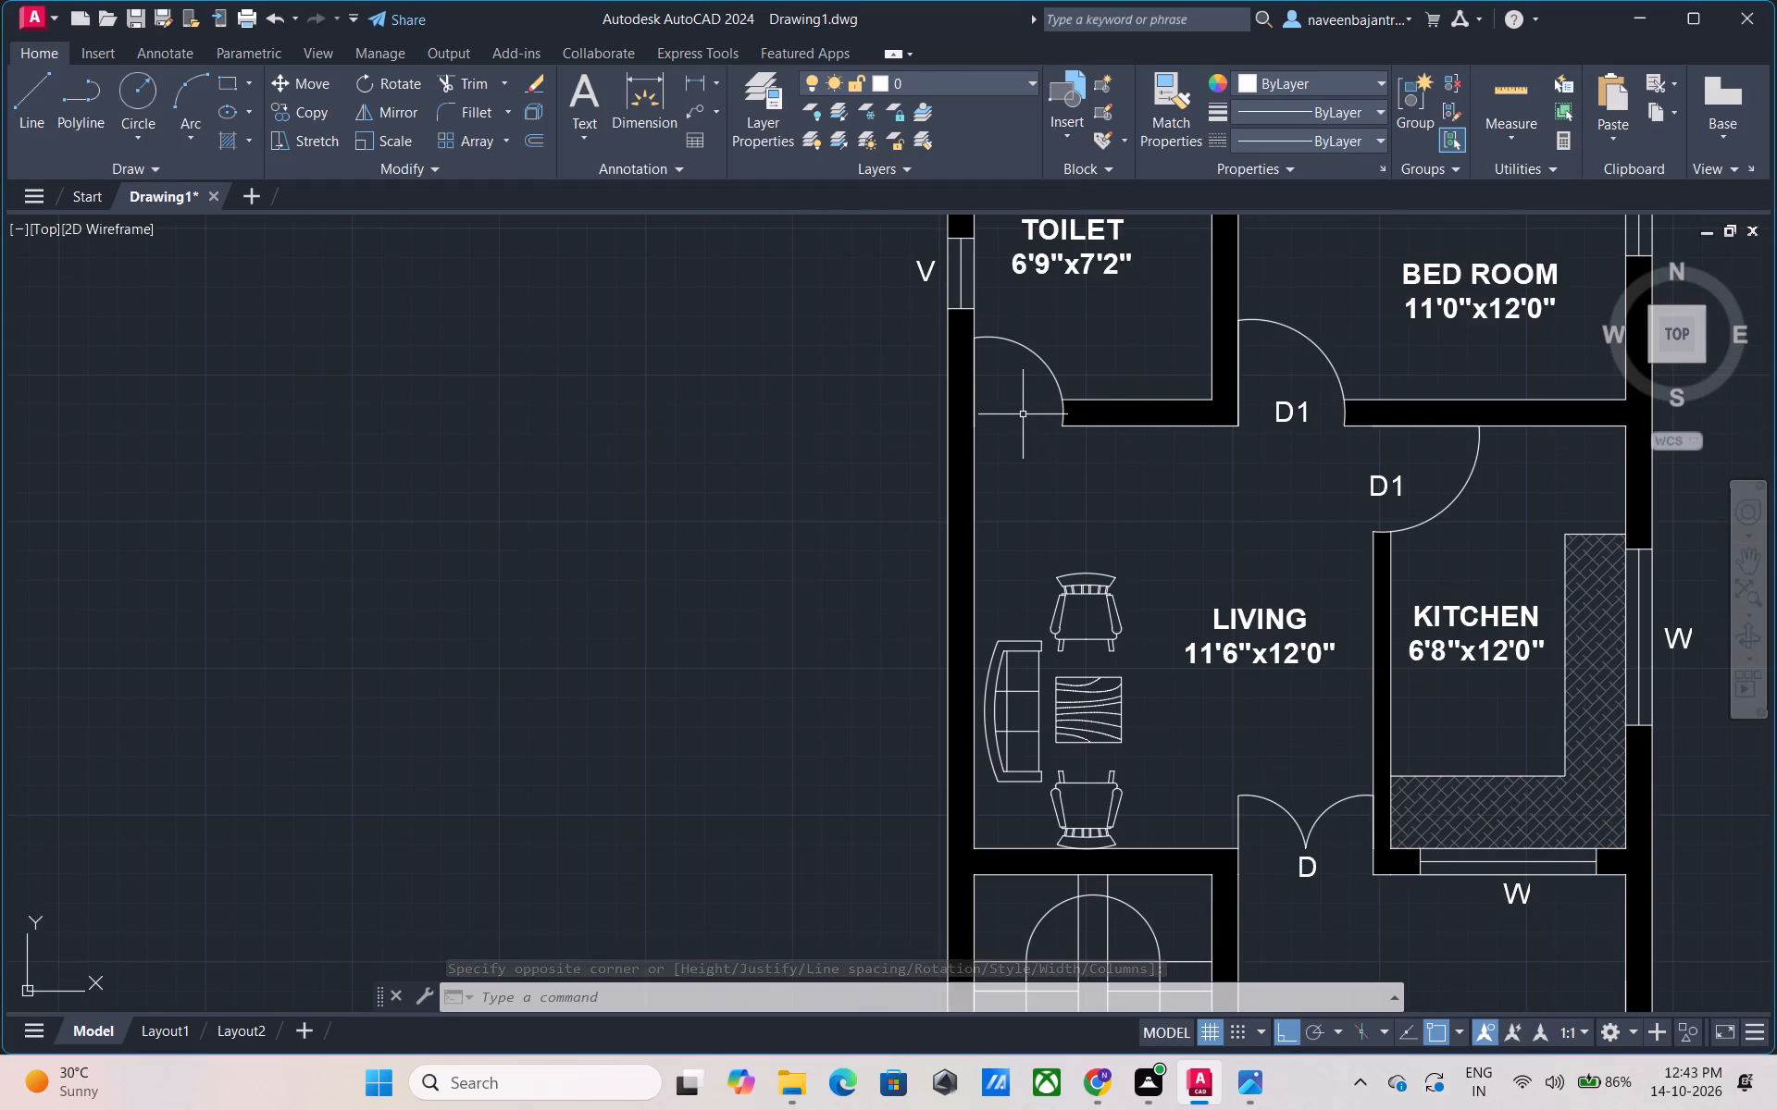
middle_drag(1023, 414, 988, 487)
scroll(988, 487, up, 2)
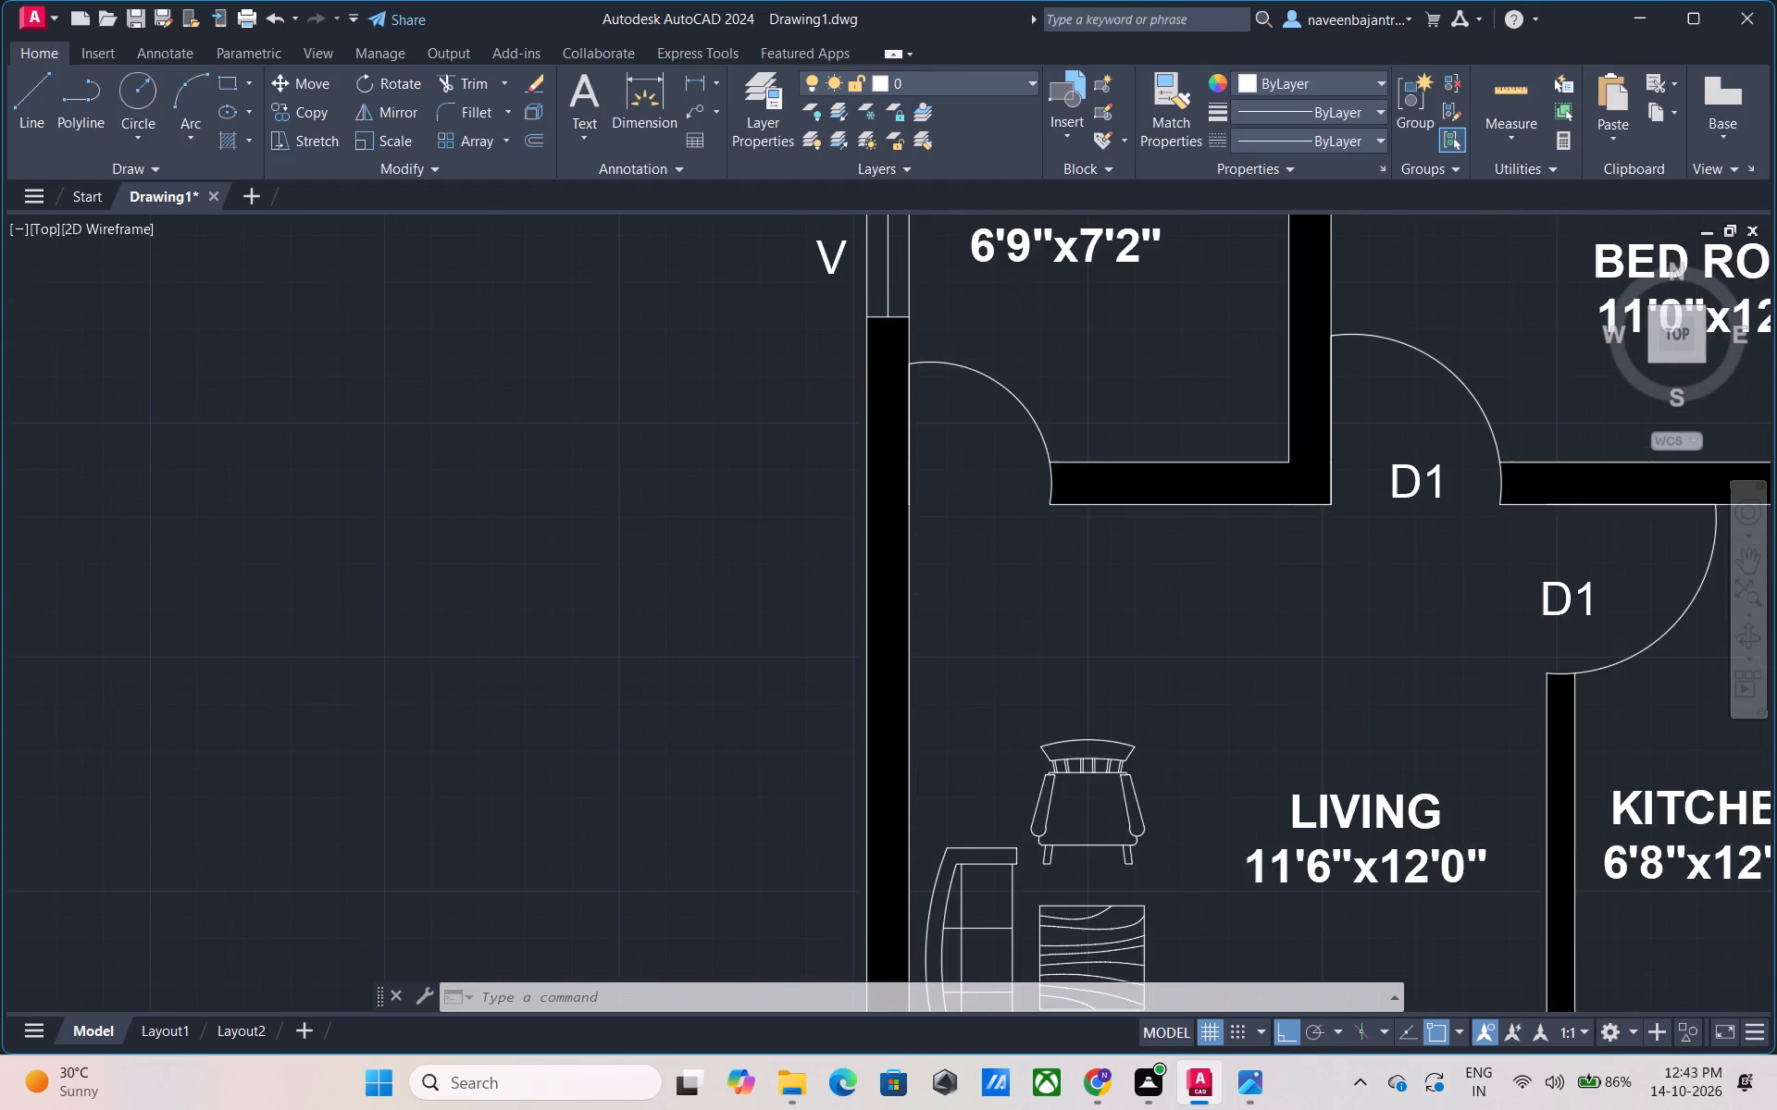
click(594, 94)
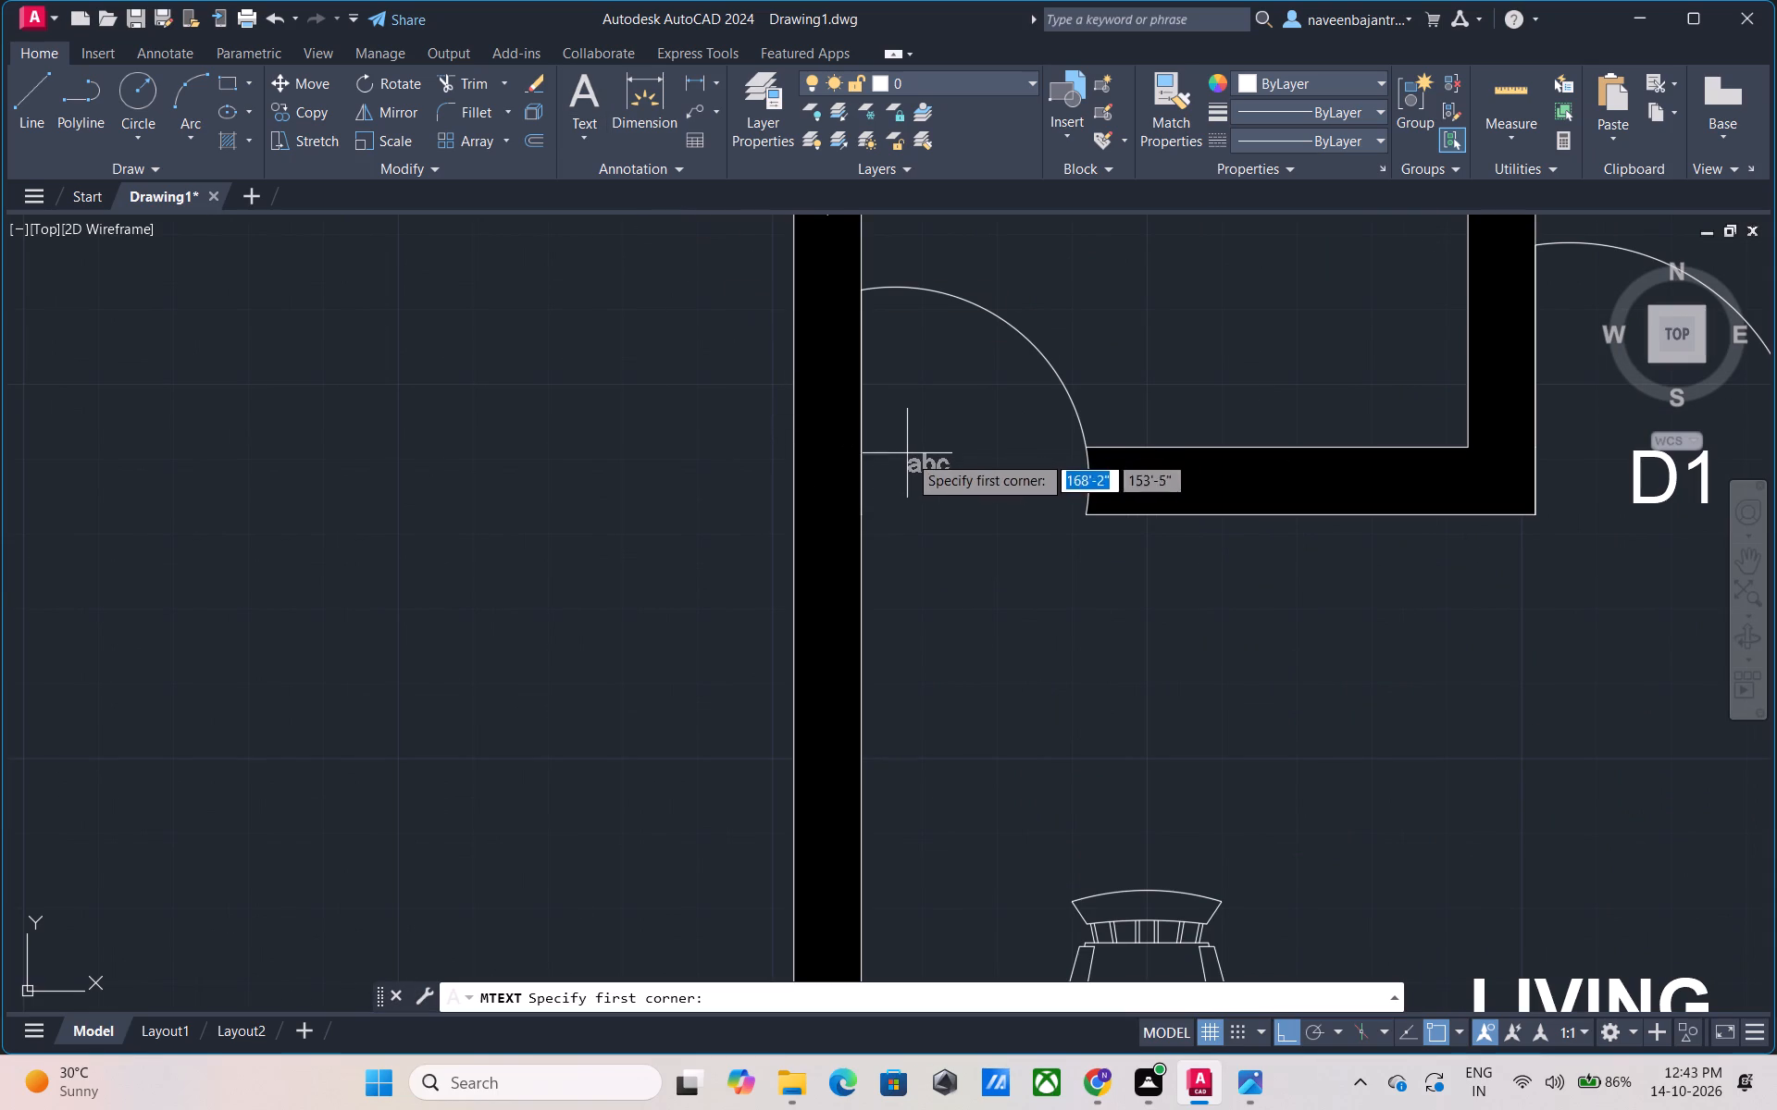
drag(905, 453, 914, 461)
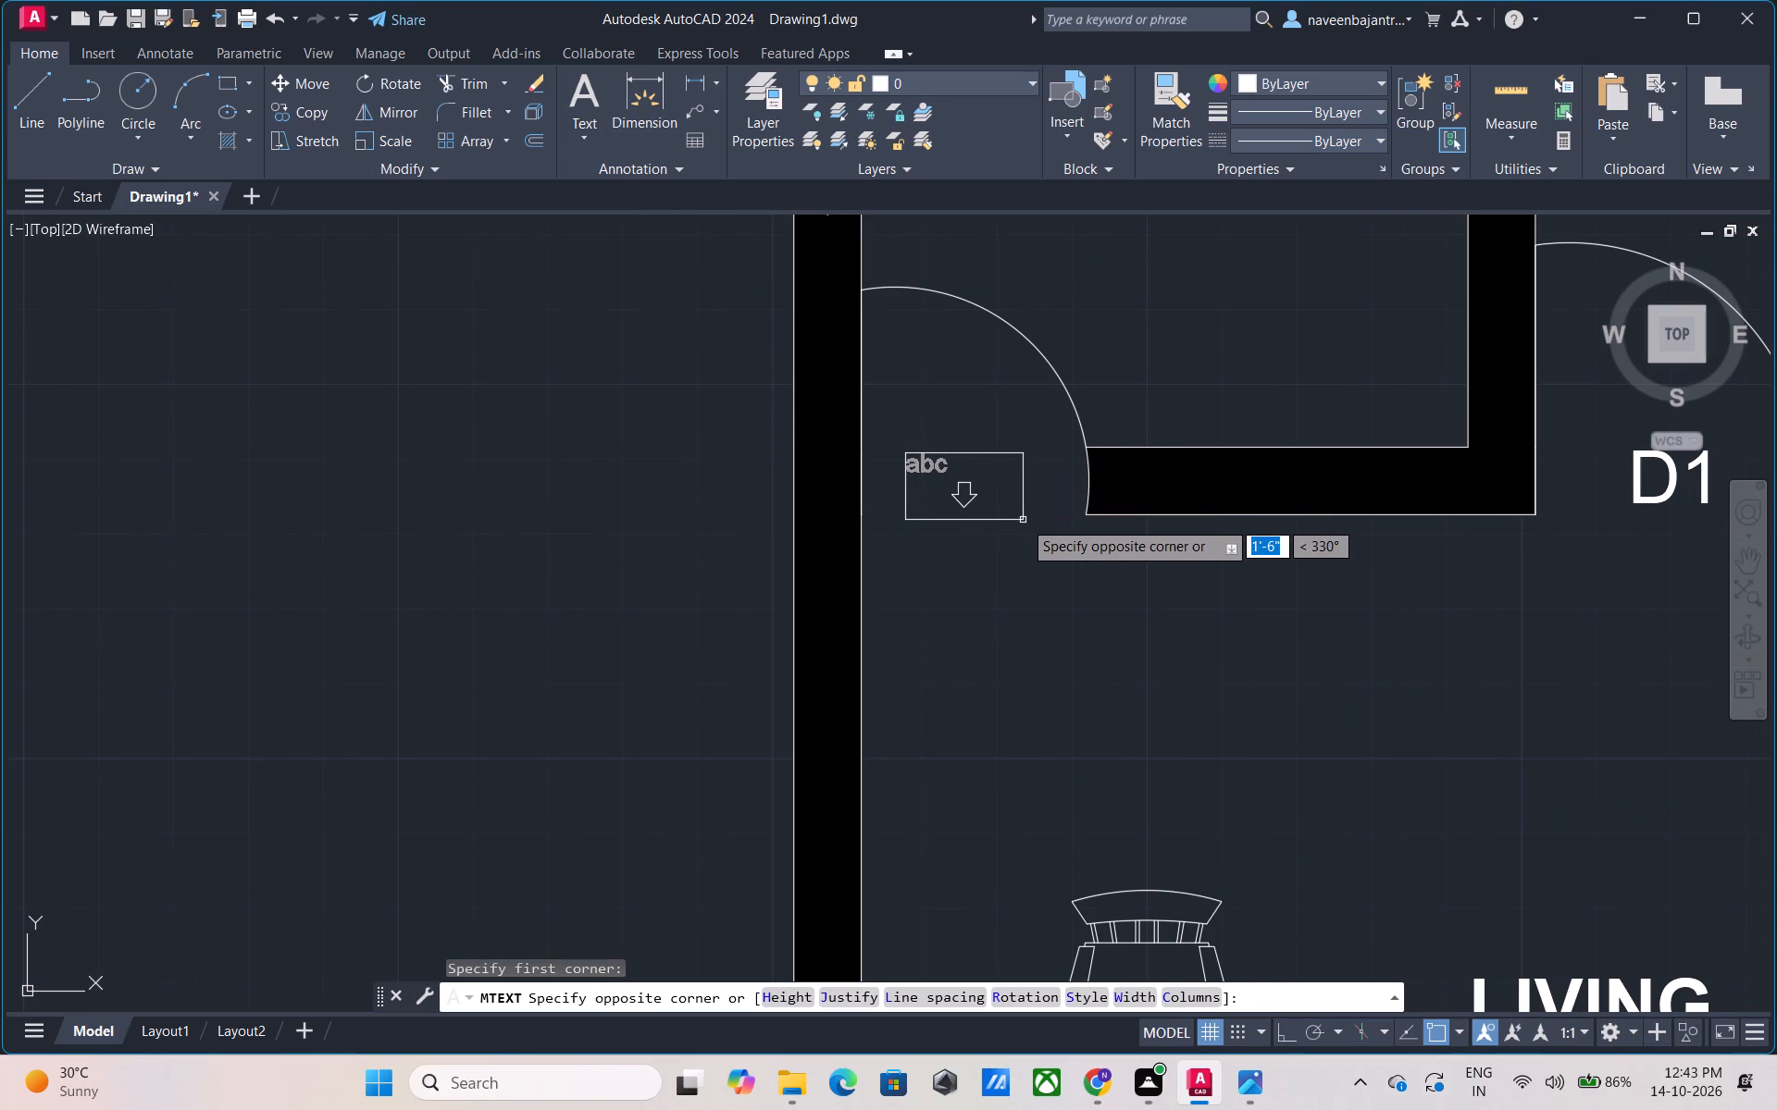
click(1031, 517)
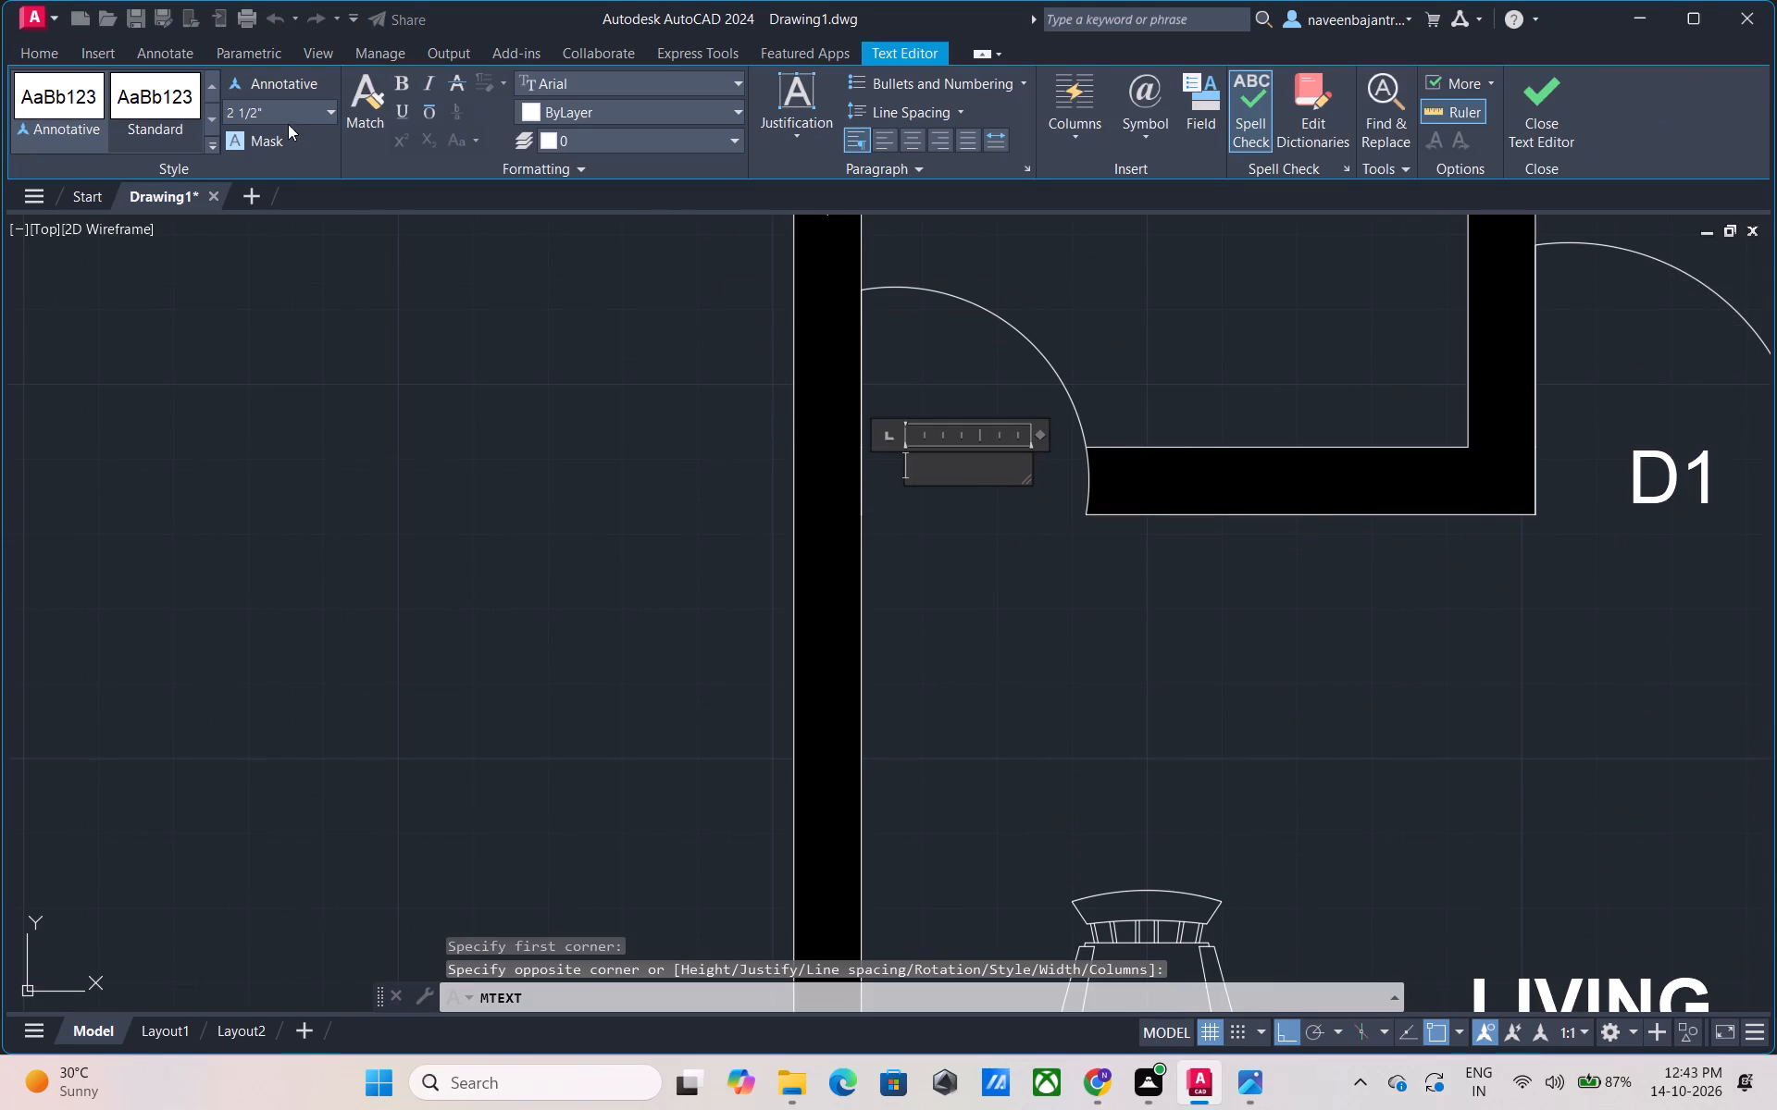
click(285, 112)
text(7')
key(Return)
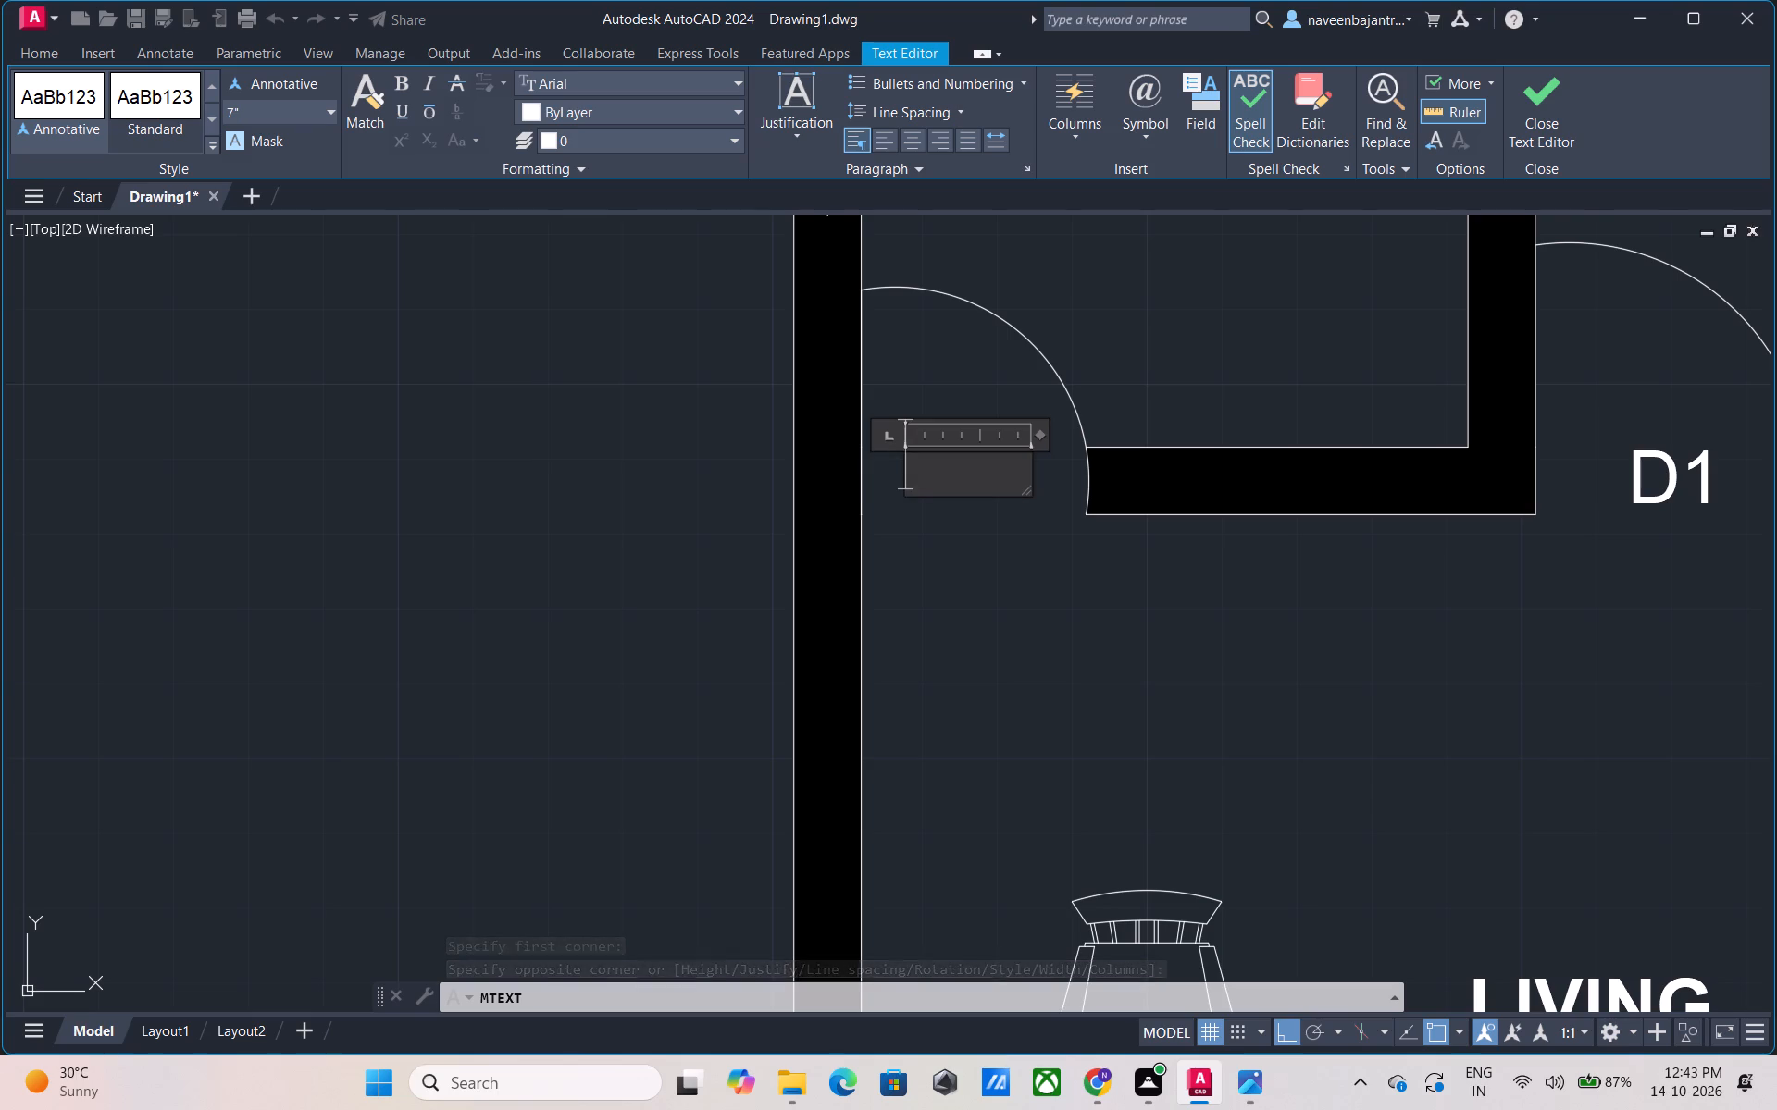
key(d)
key(2)
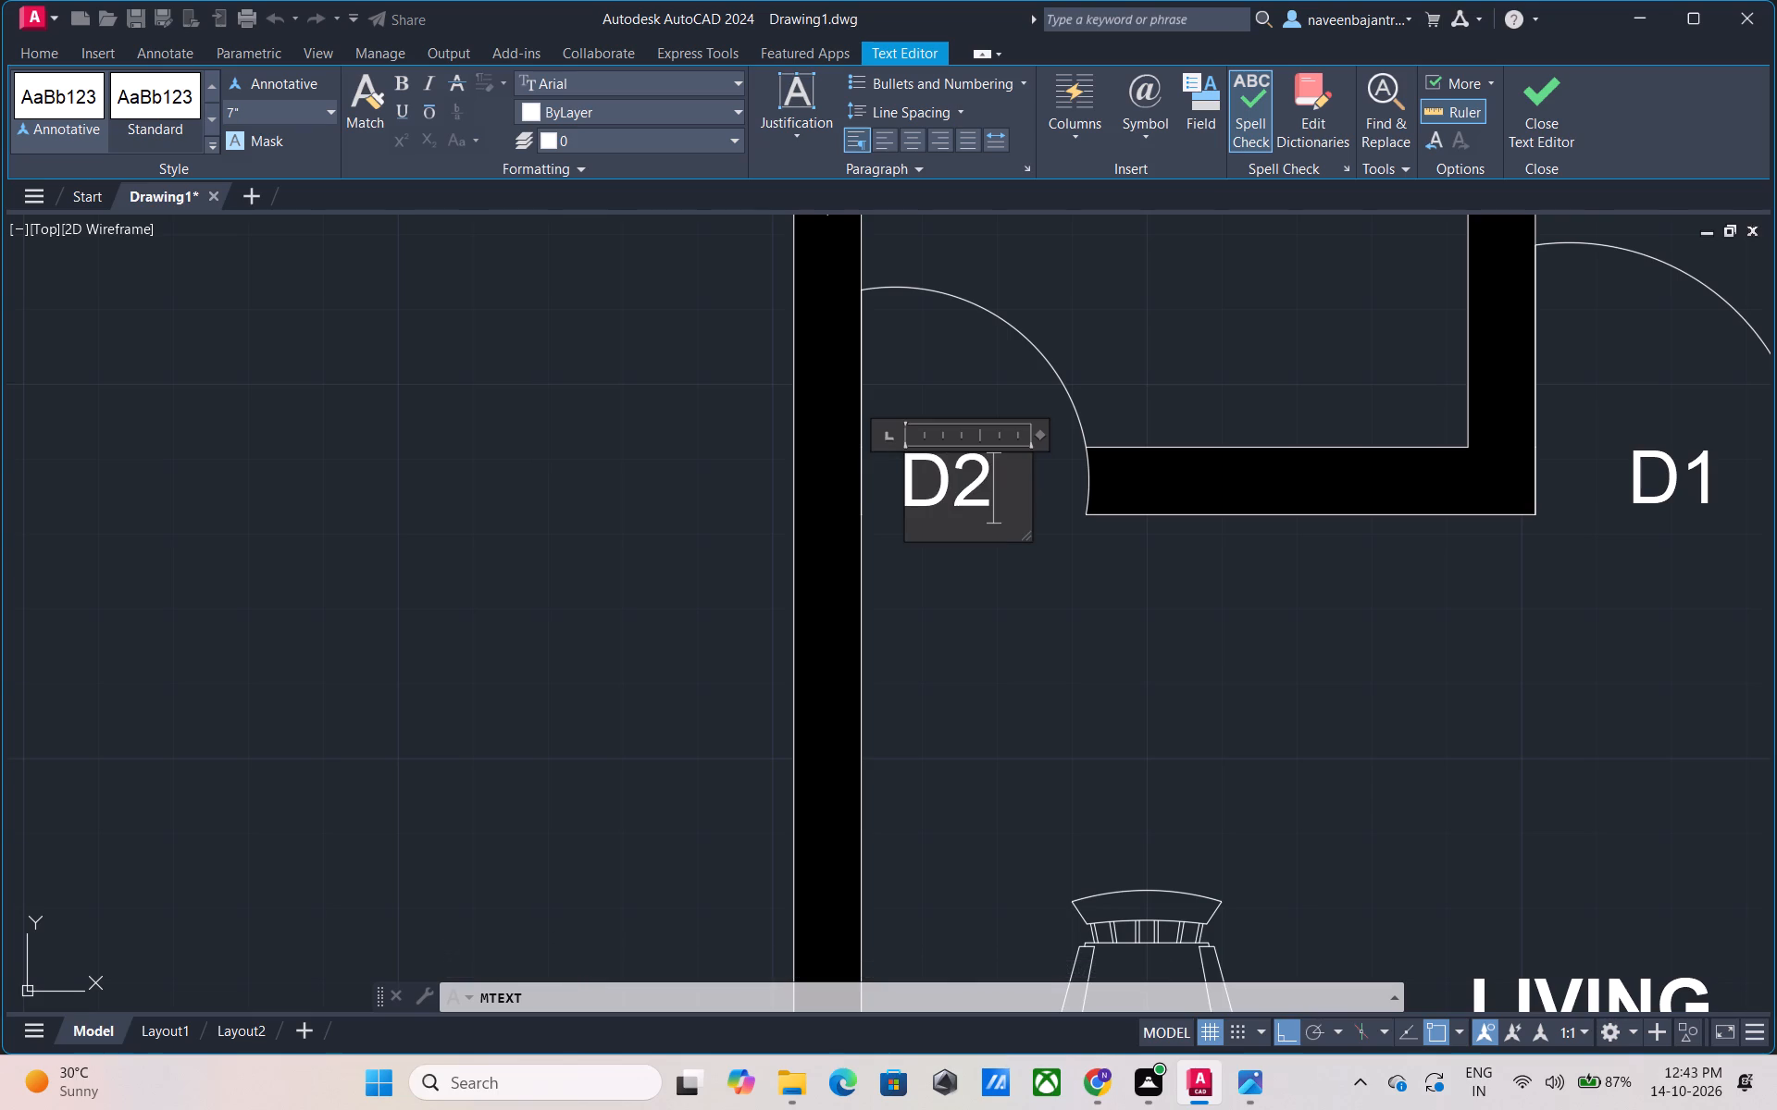
drag(989, 500, 924, 499)
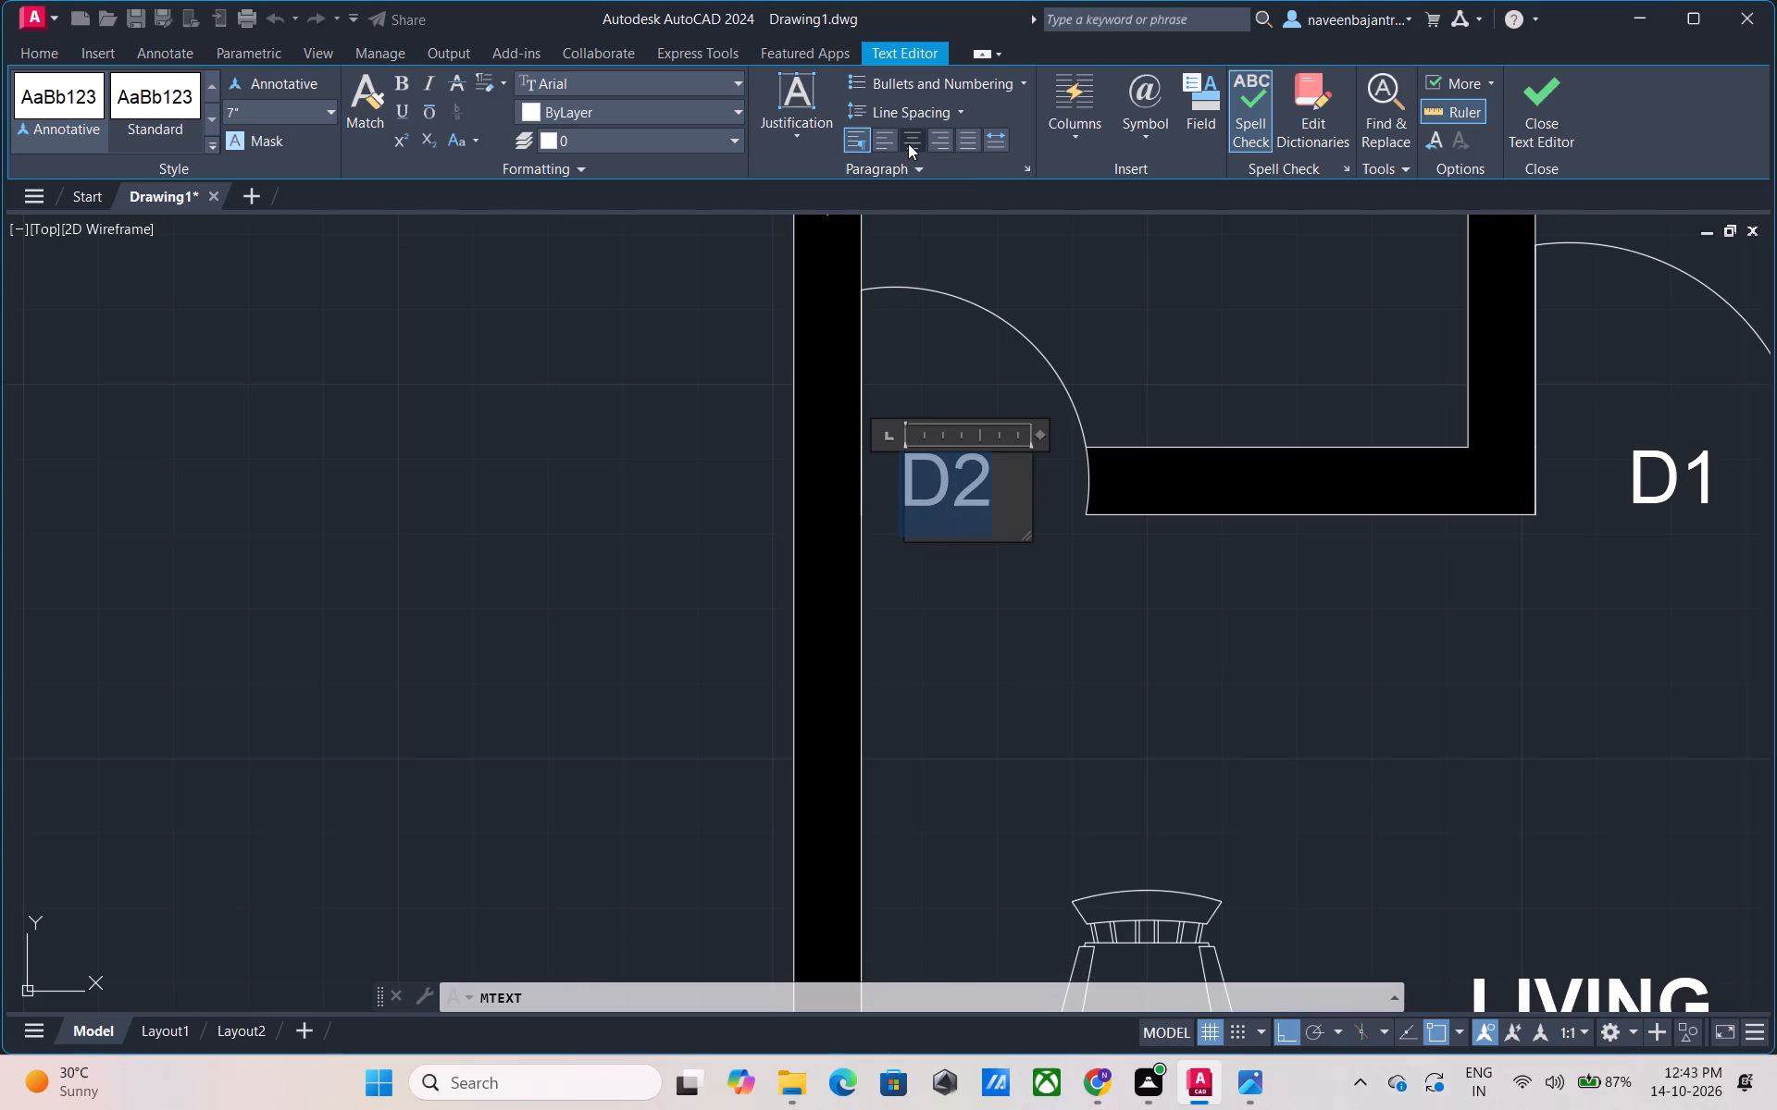
click(908, 143)
click(1542, 104)
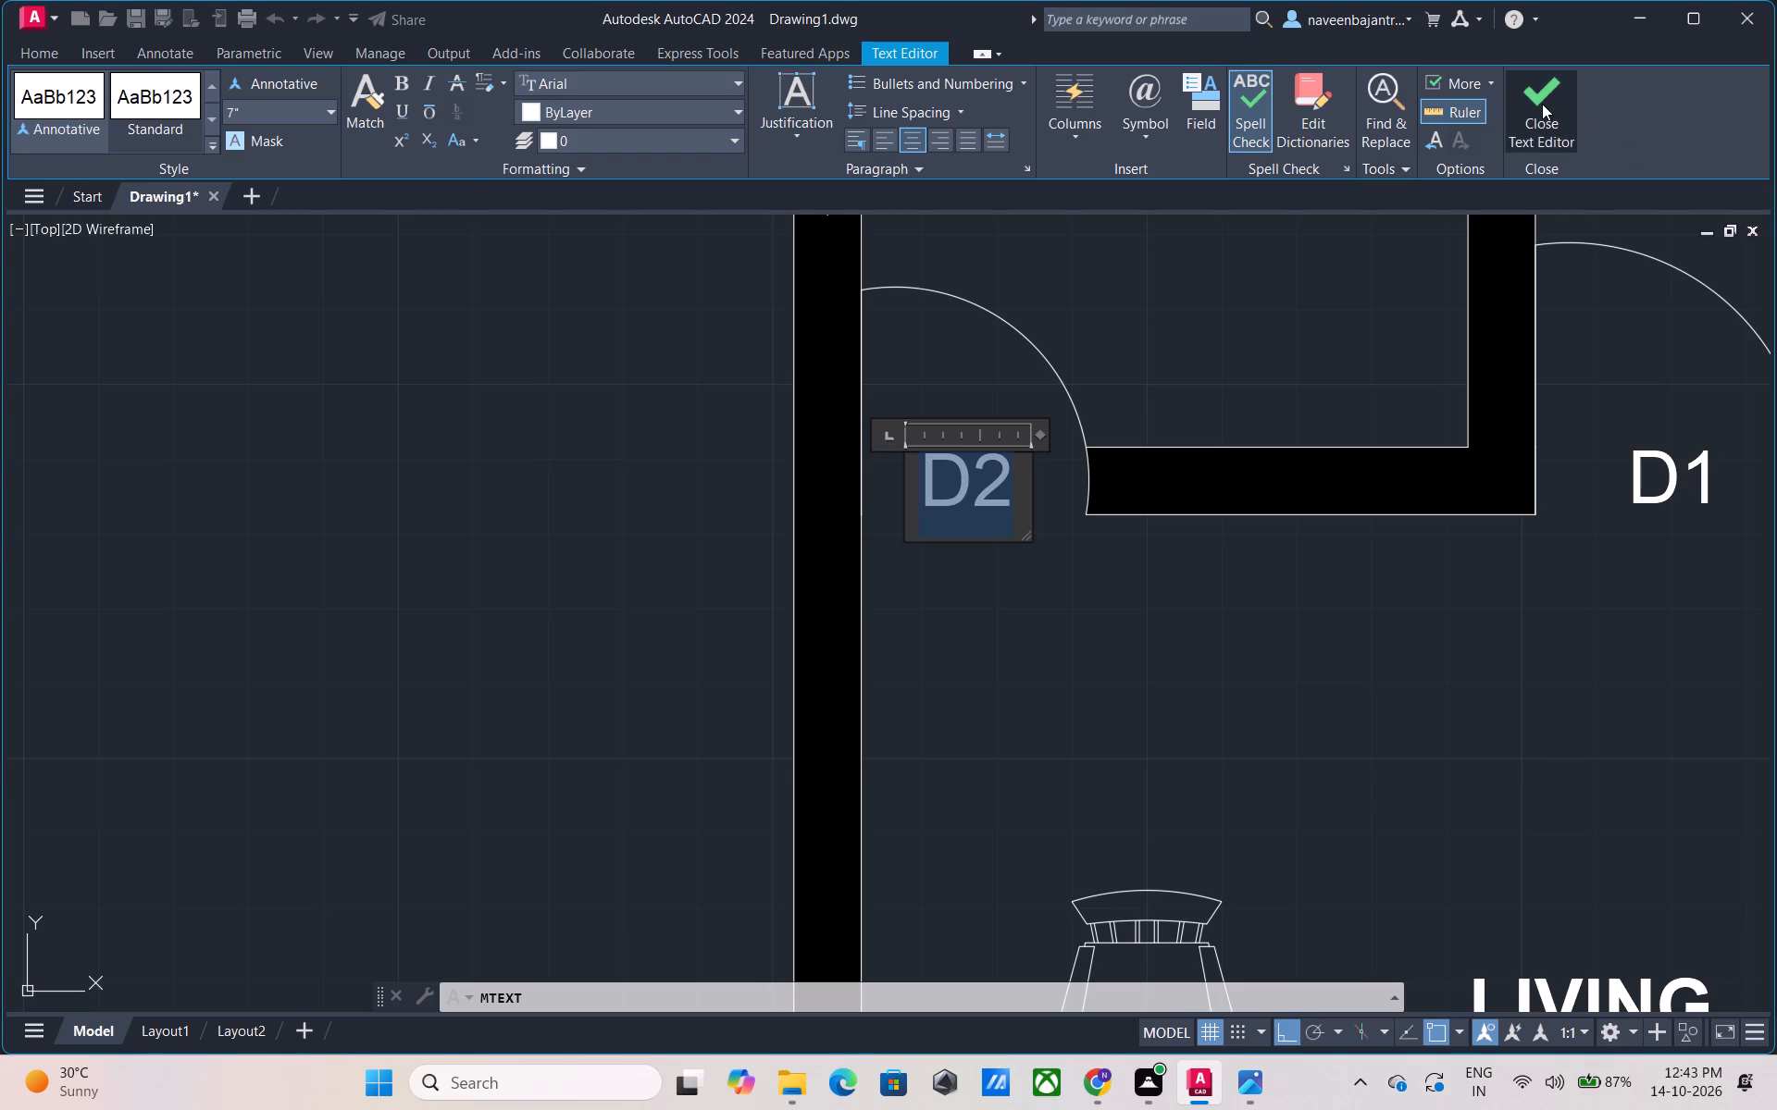
Add a centred multiline text label "D2", 7" high, in the door opening between the bedroom and the 6'9"x4'6" toilet.
scroll(1447, 351, down, 2)
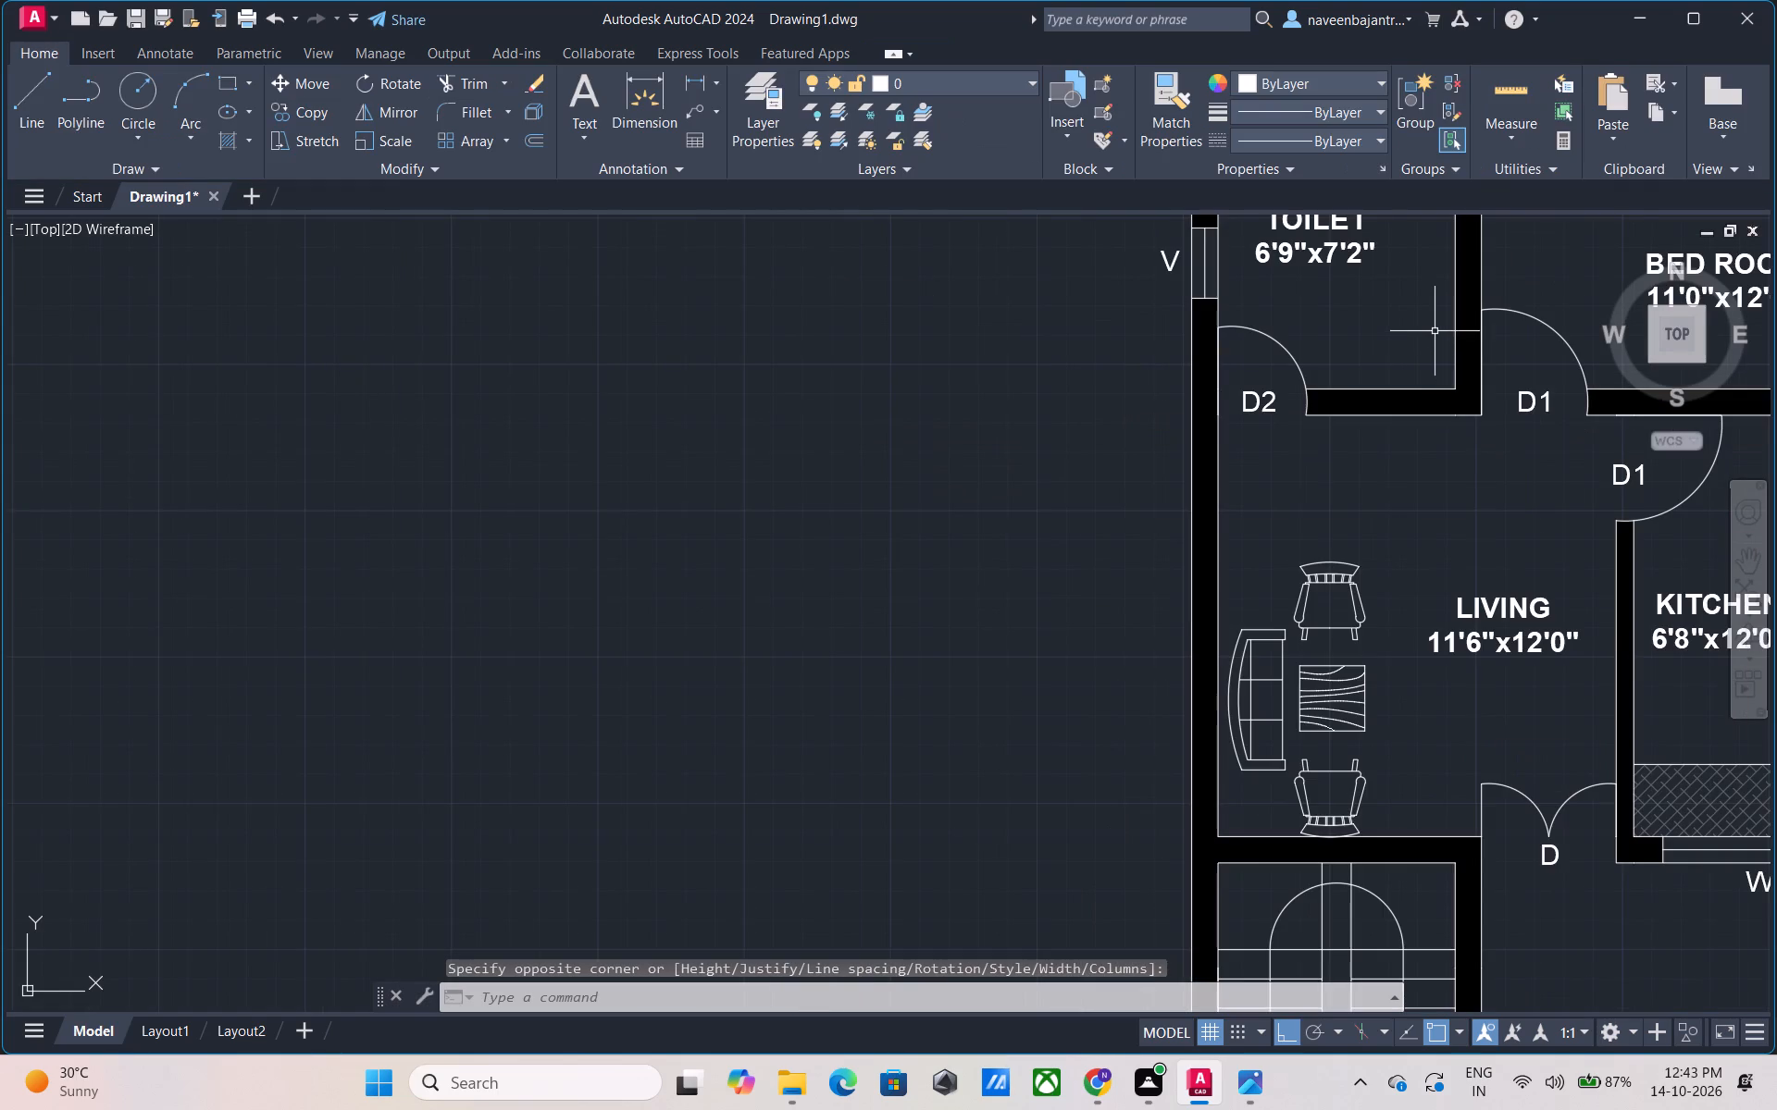
middle_drag(1433, 331, 1185, 837)
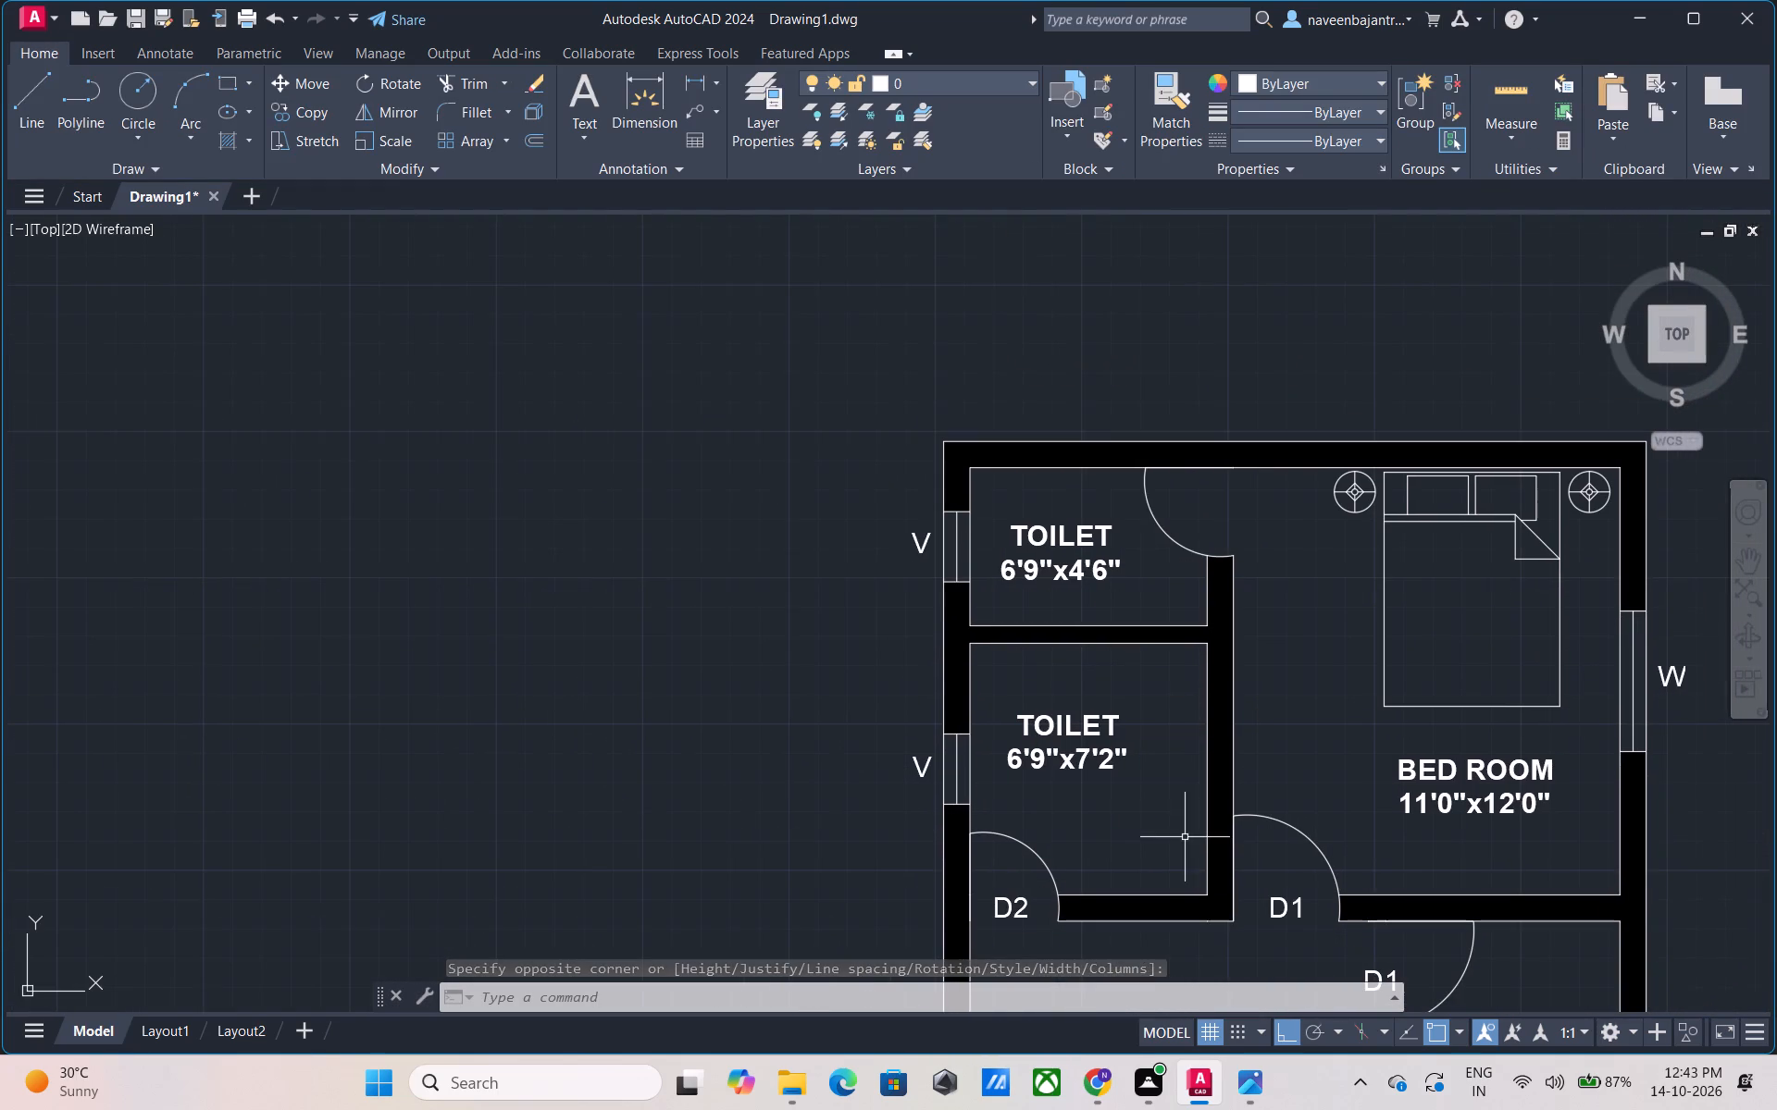
scroll(1216, 518, up, 3)
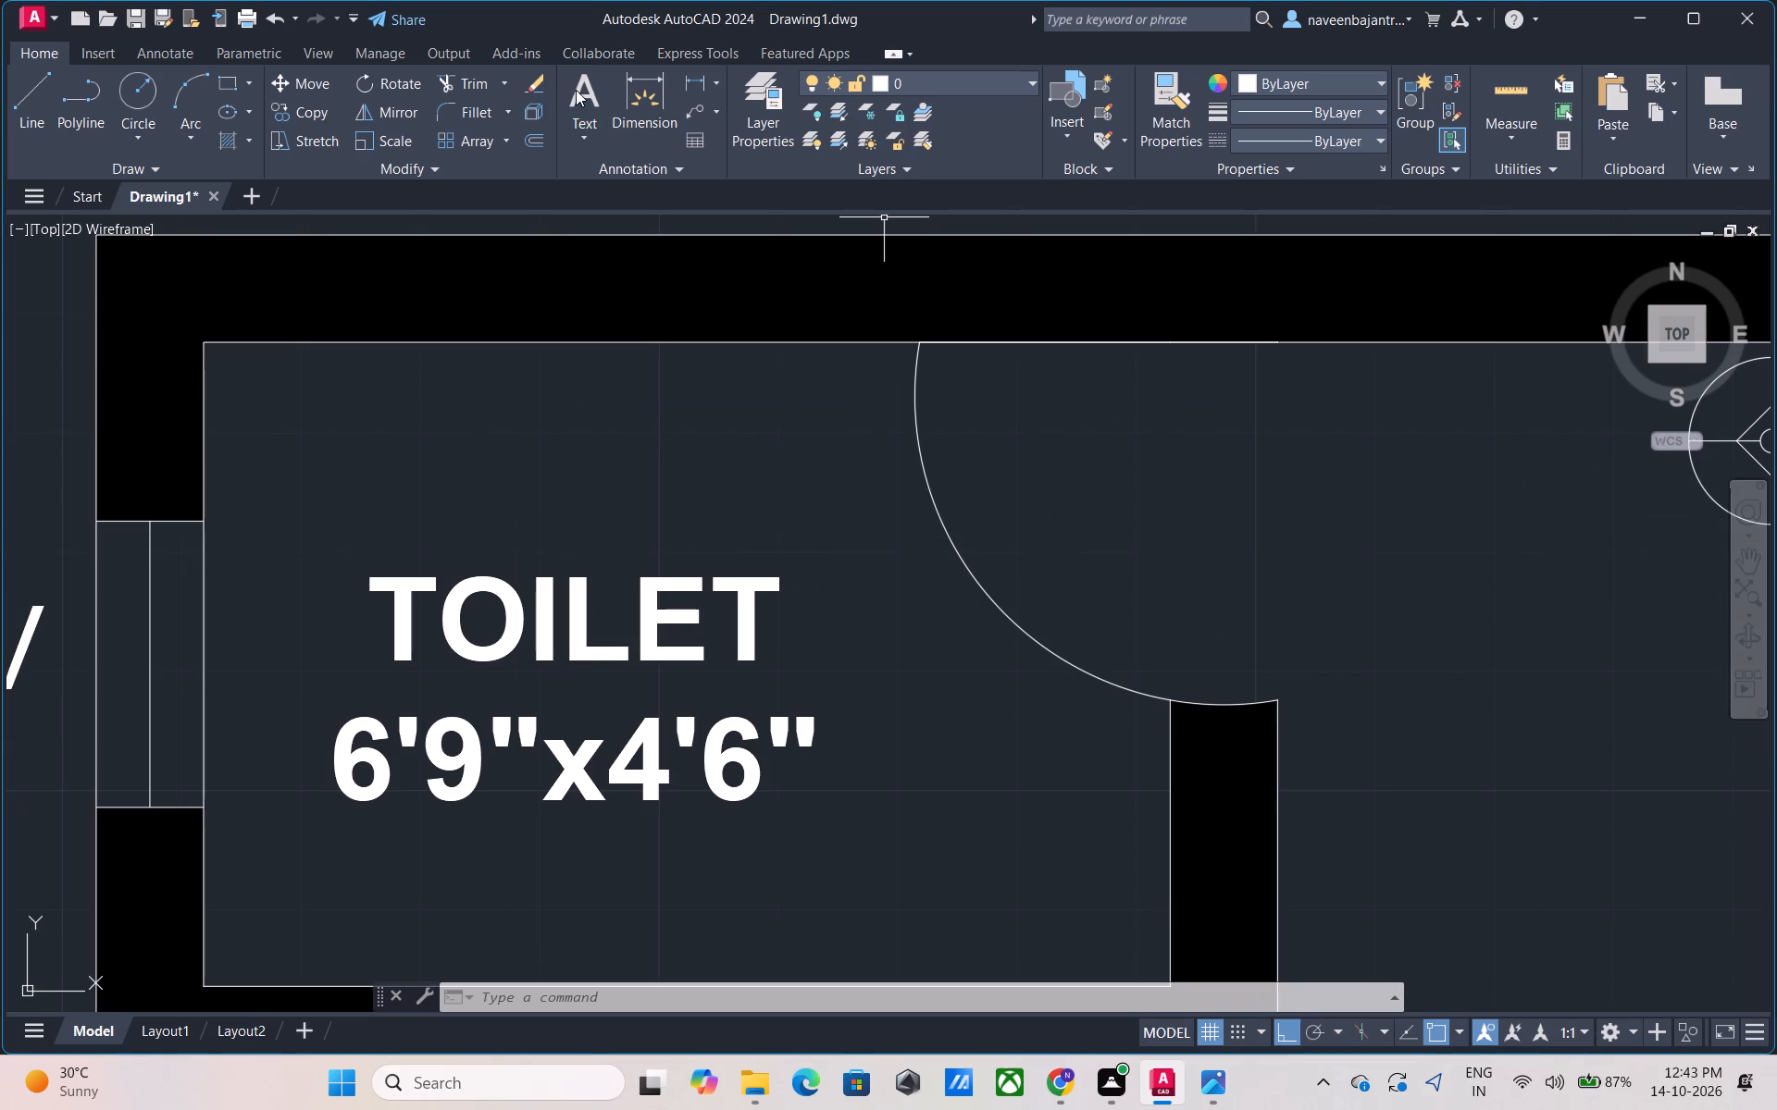
click(576, 90)
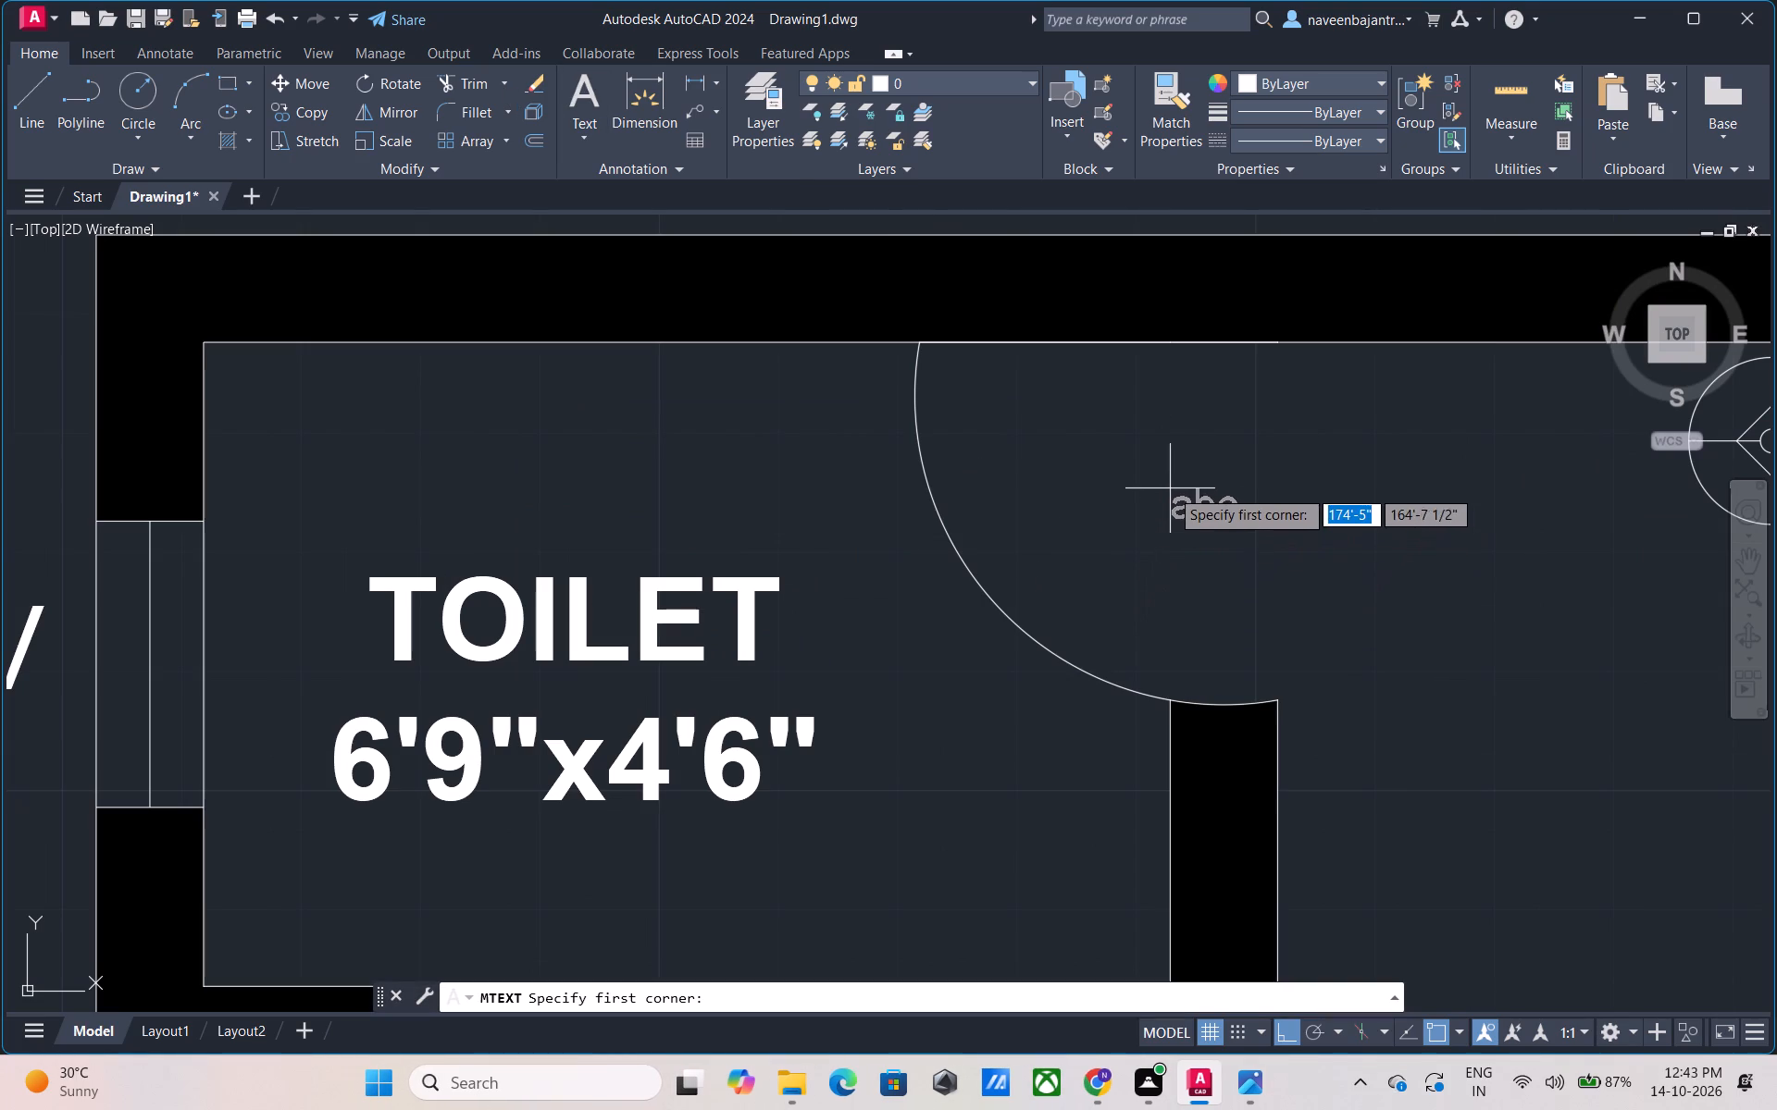
click(1154, 462)
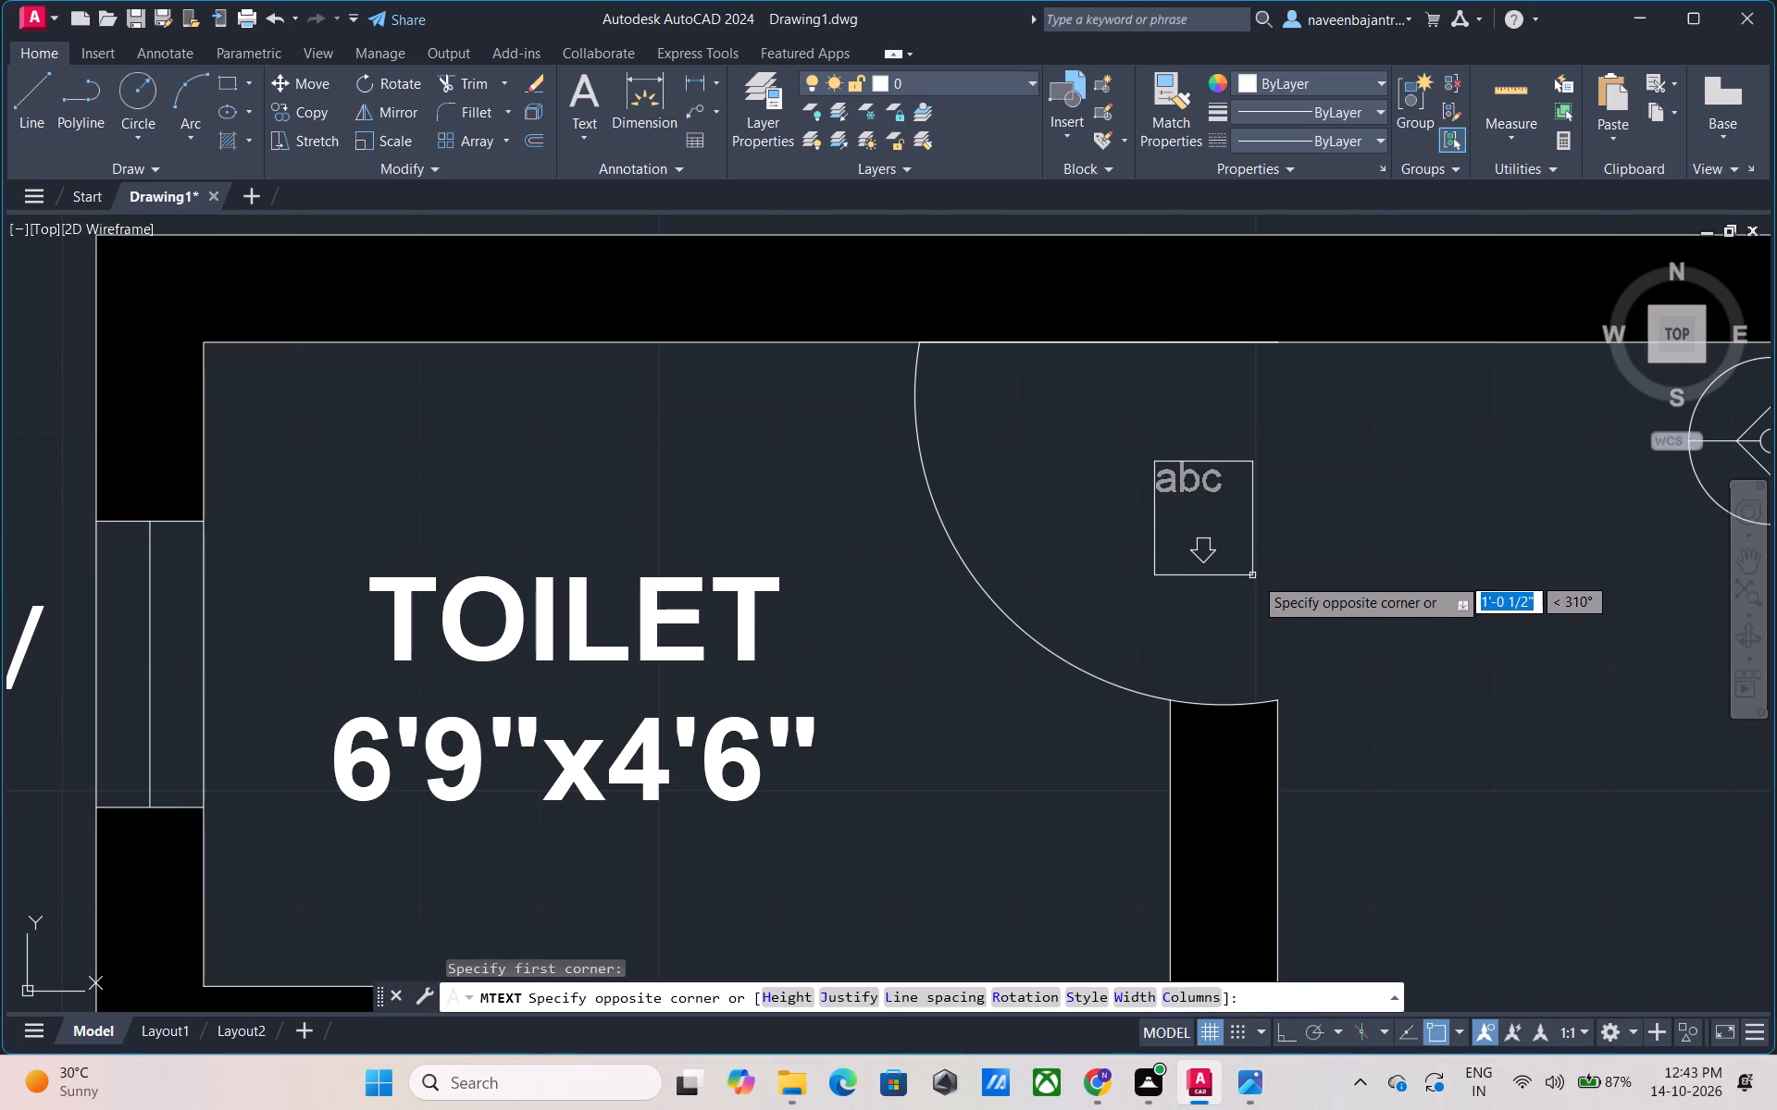
click(1299, 585)
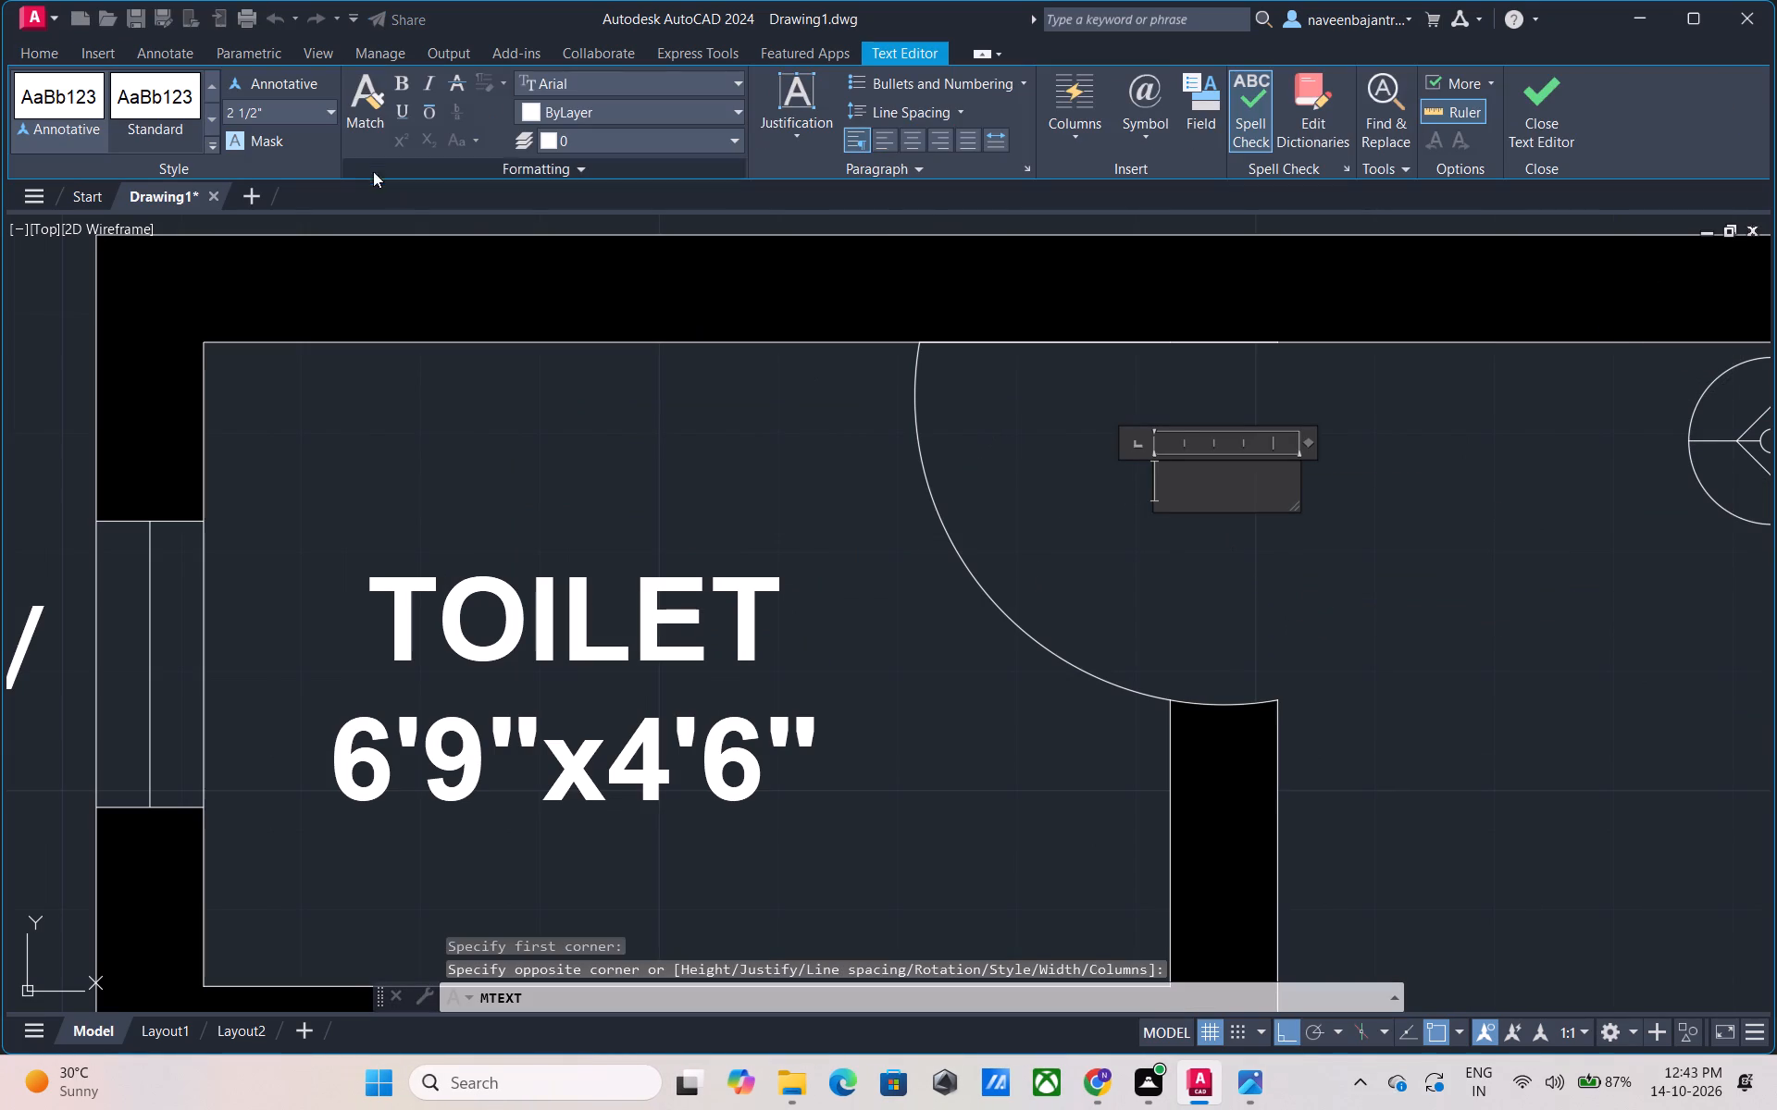
click(289, 119)
text(7")
key(Return)
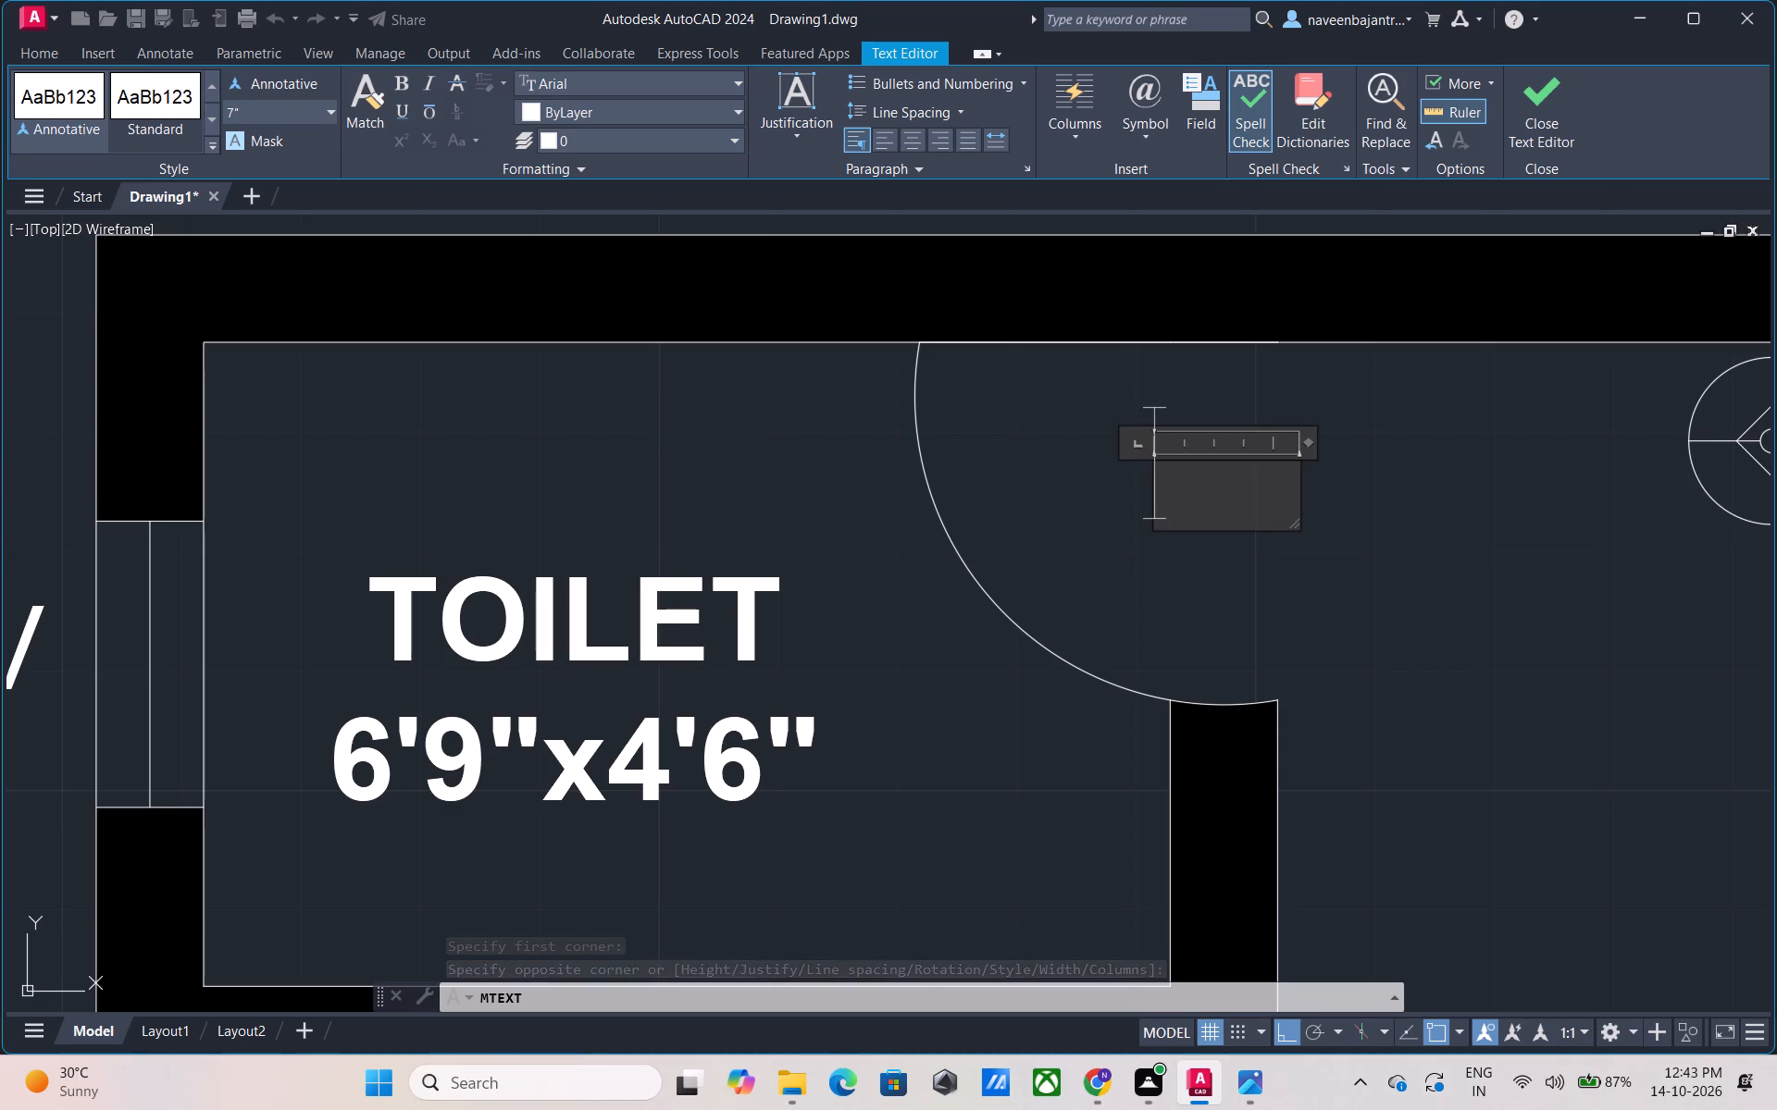
key(d)
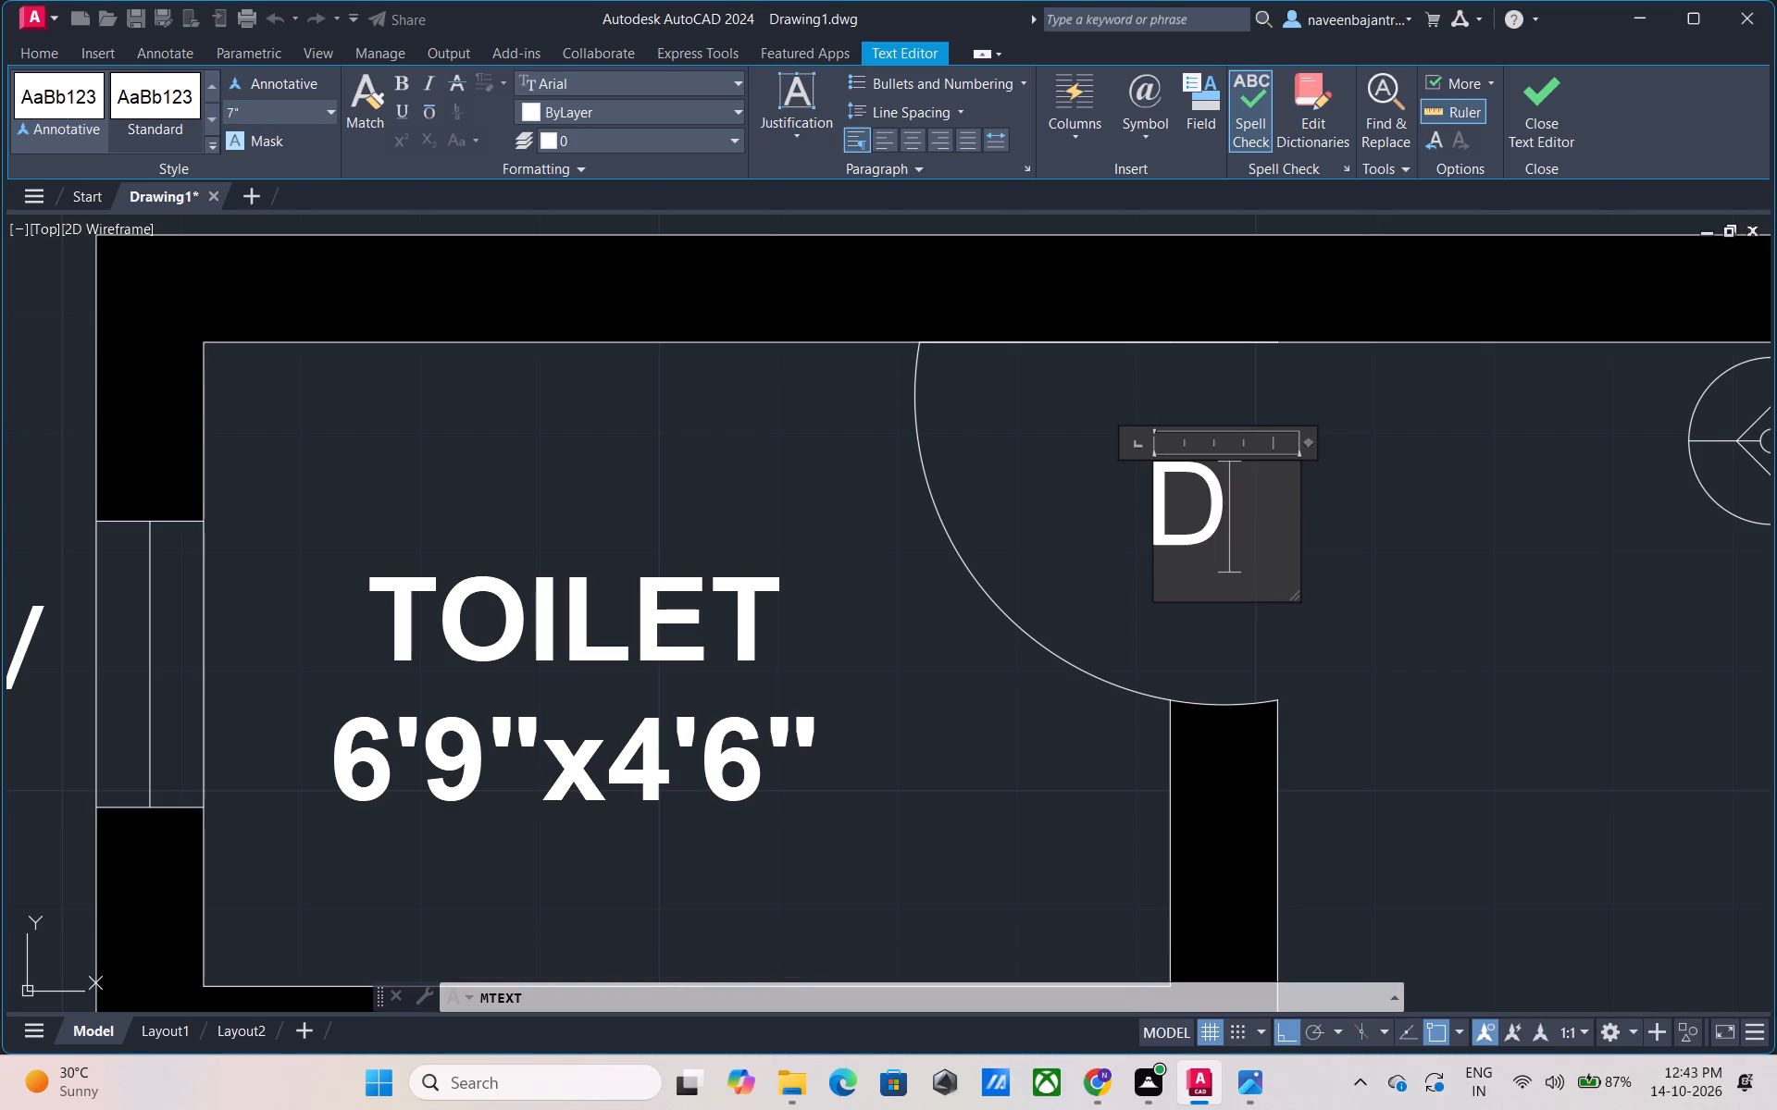
key(2)
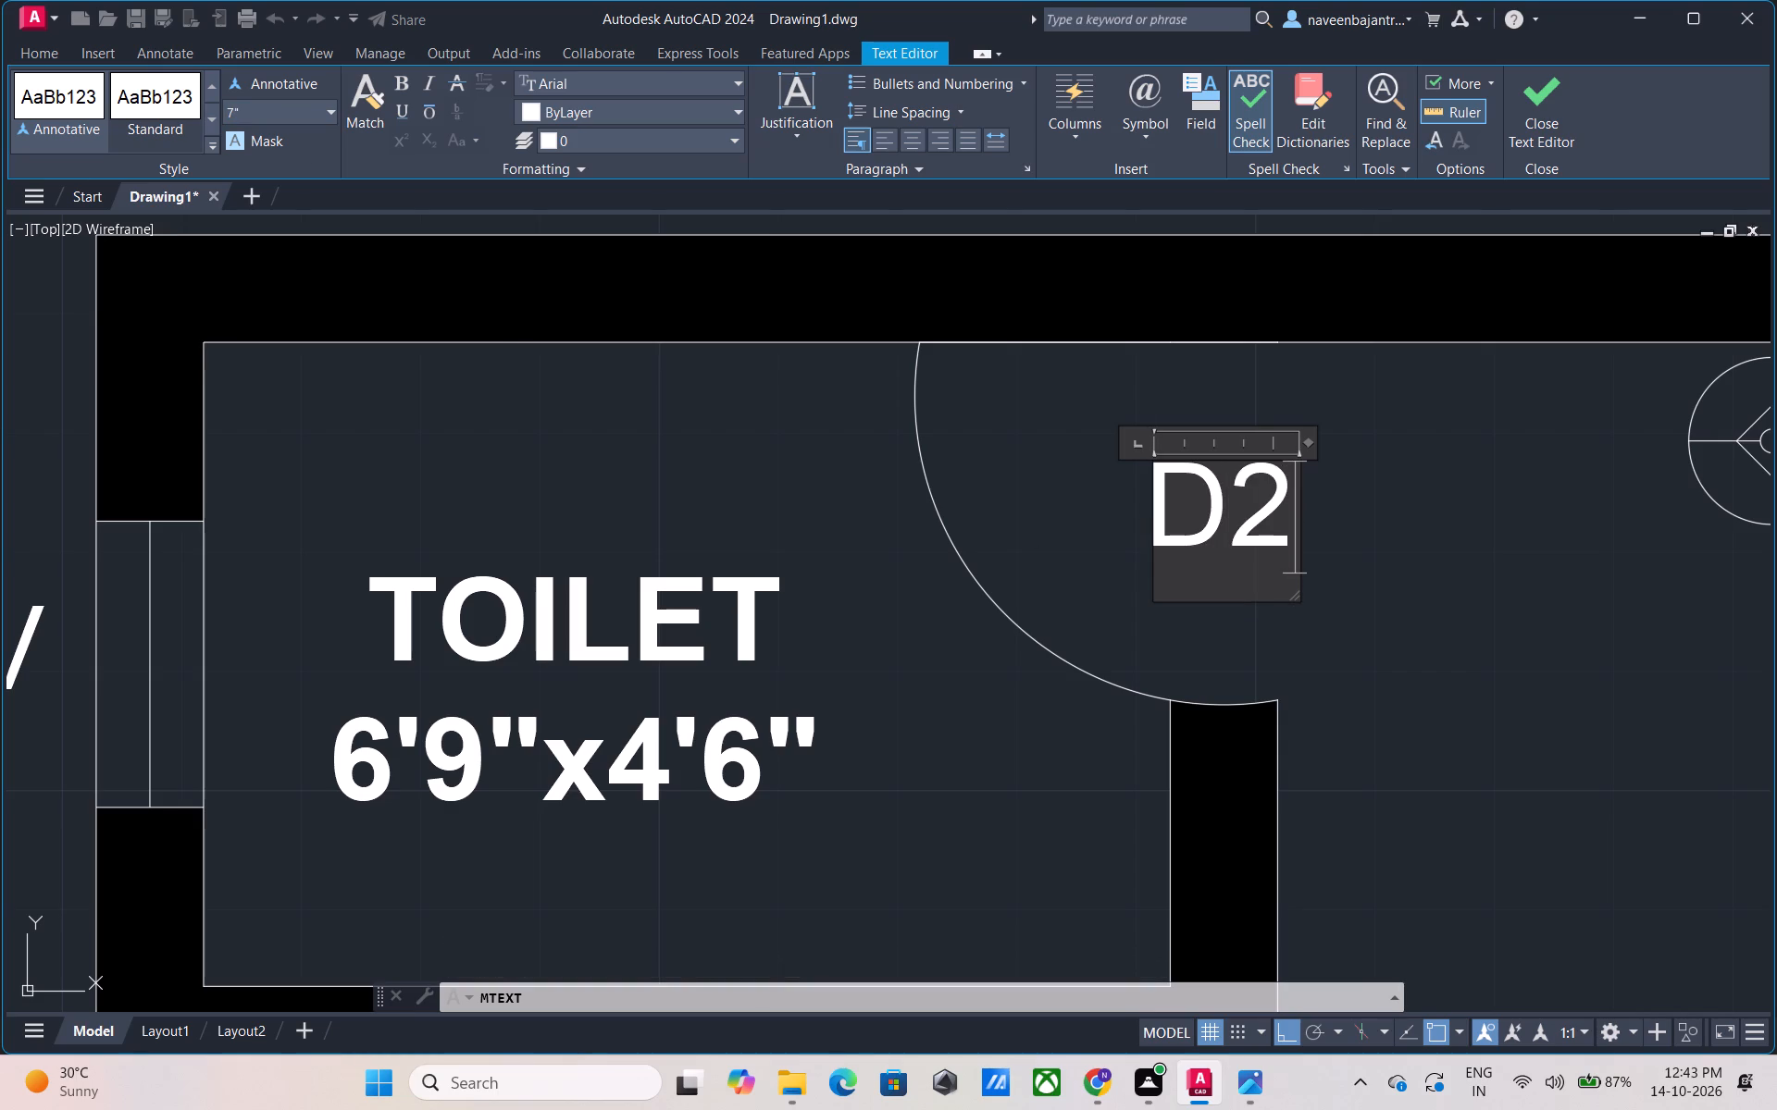
drag(1291, 537, 1168, 533)
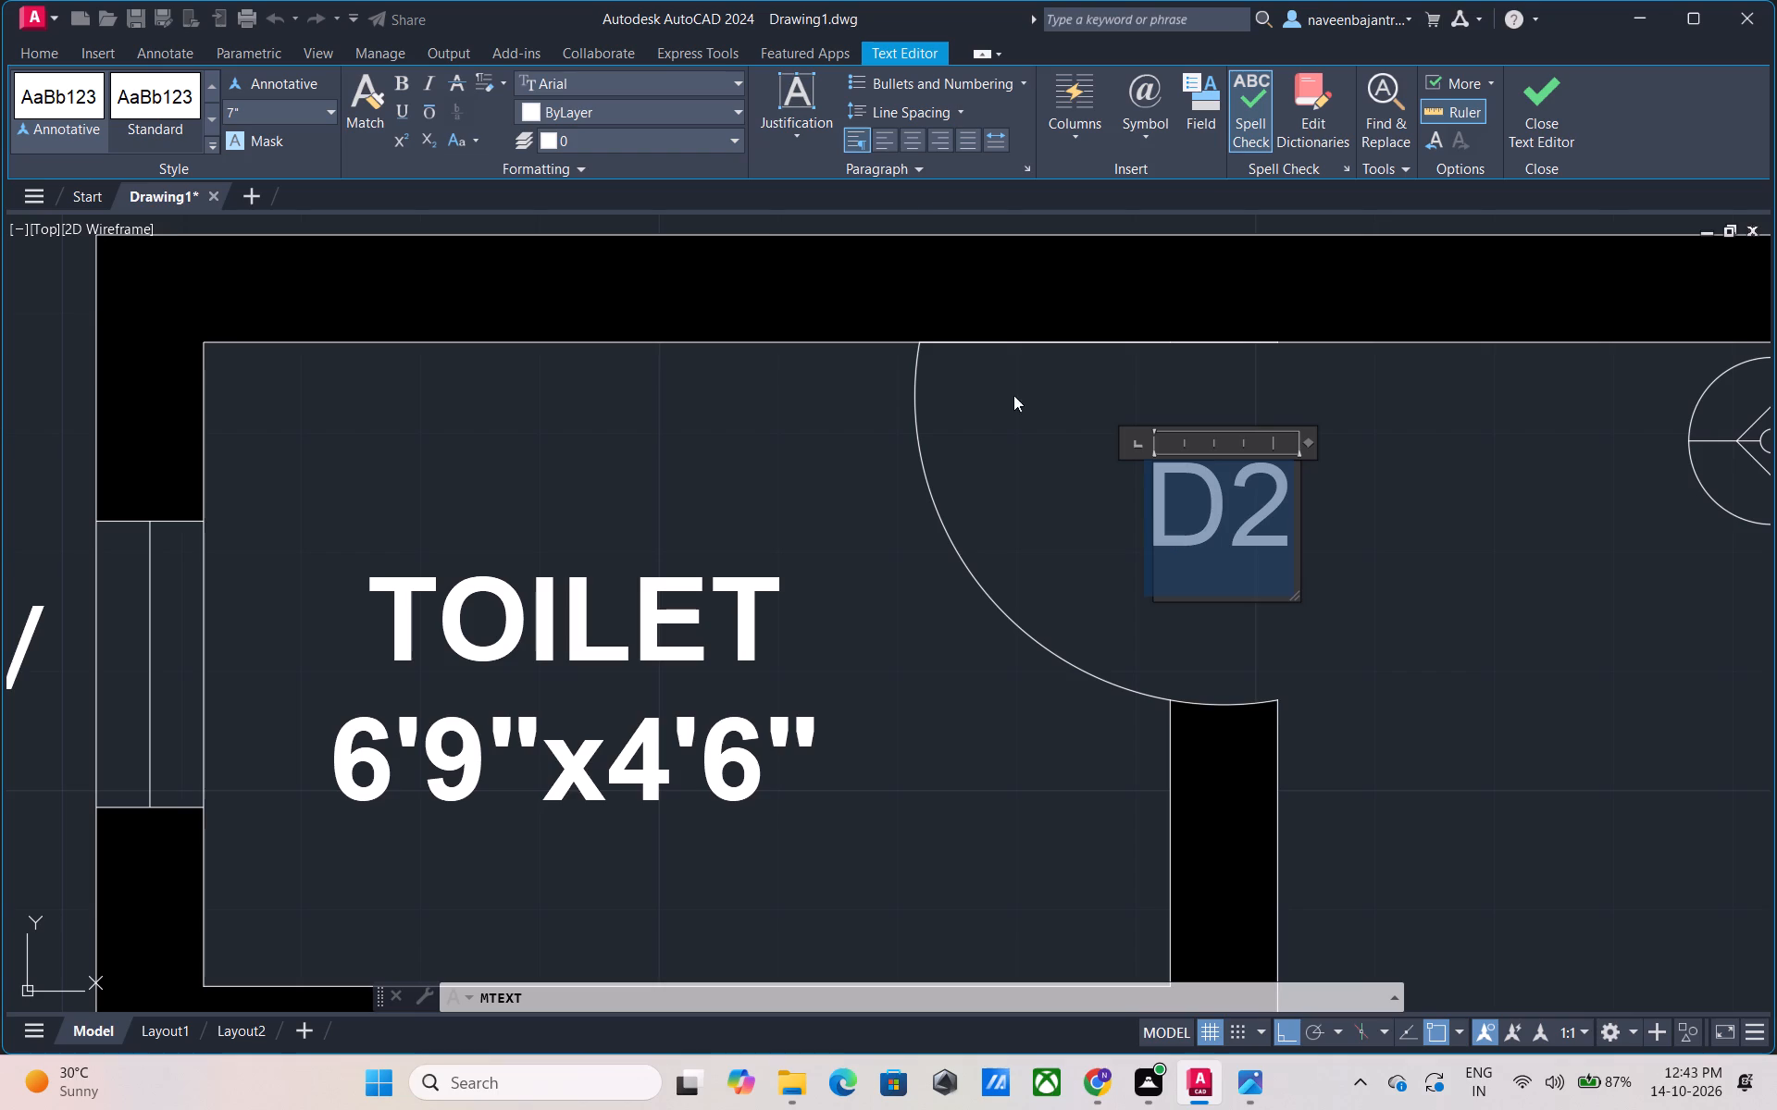
click(908, 140)
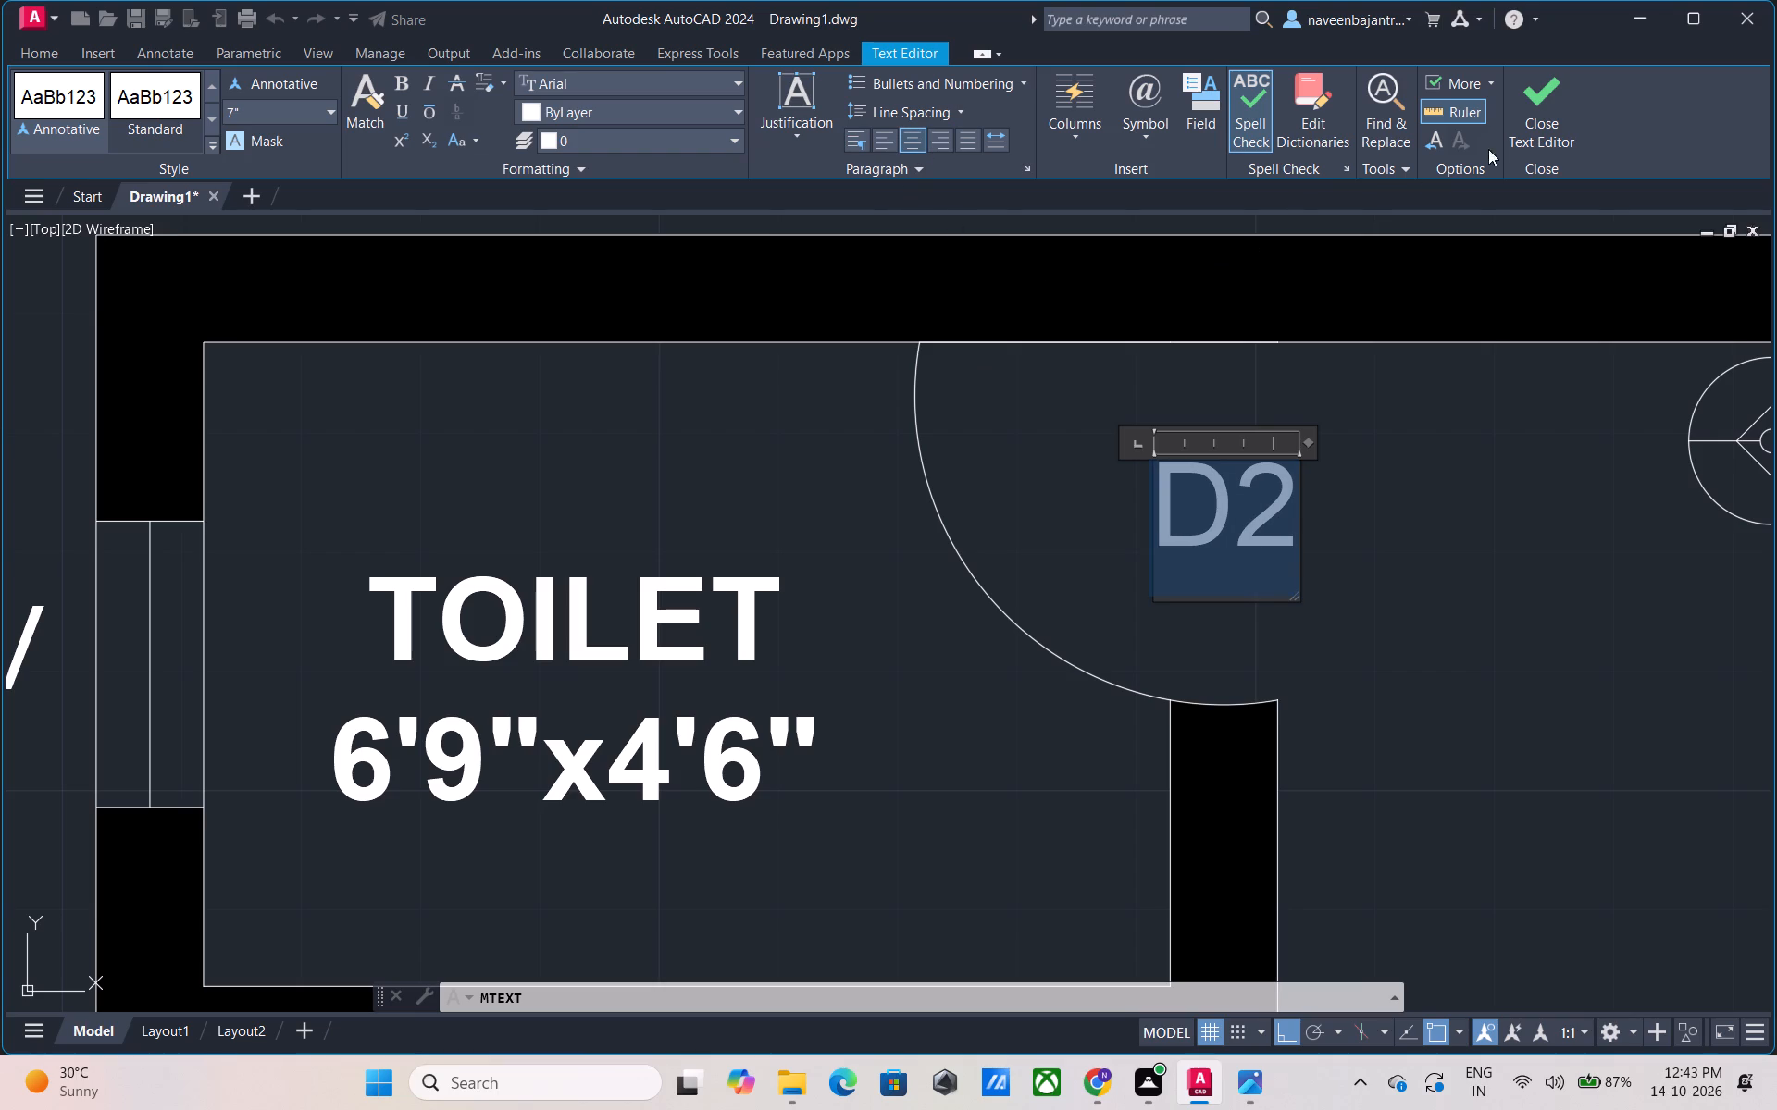
click(1539, 125)
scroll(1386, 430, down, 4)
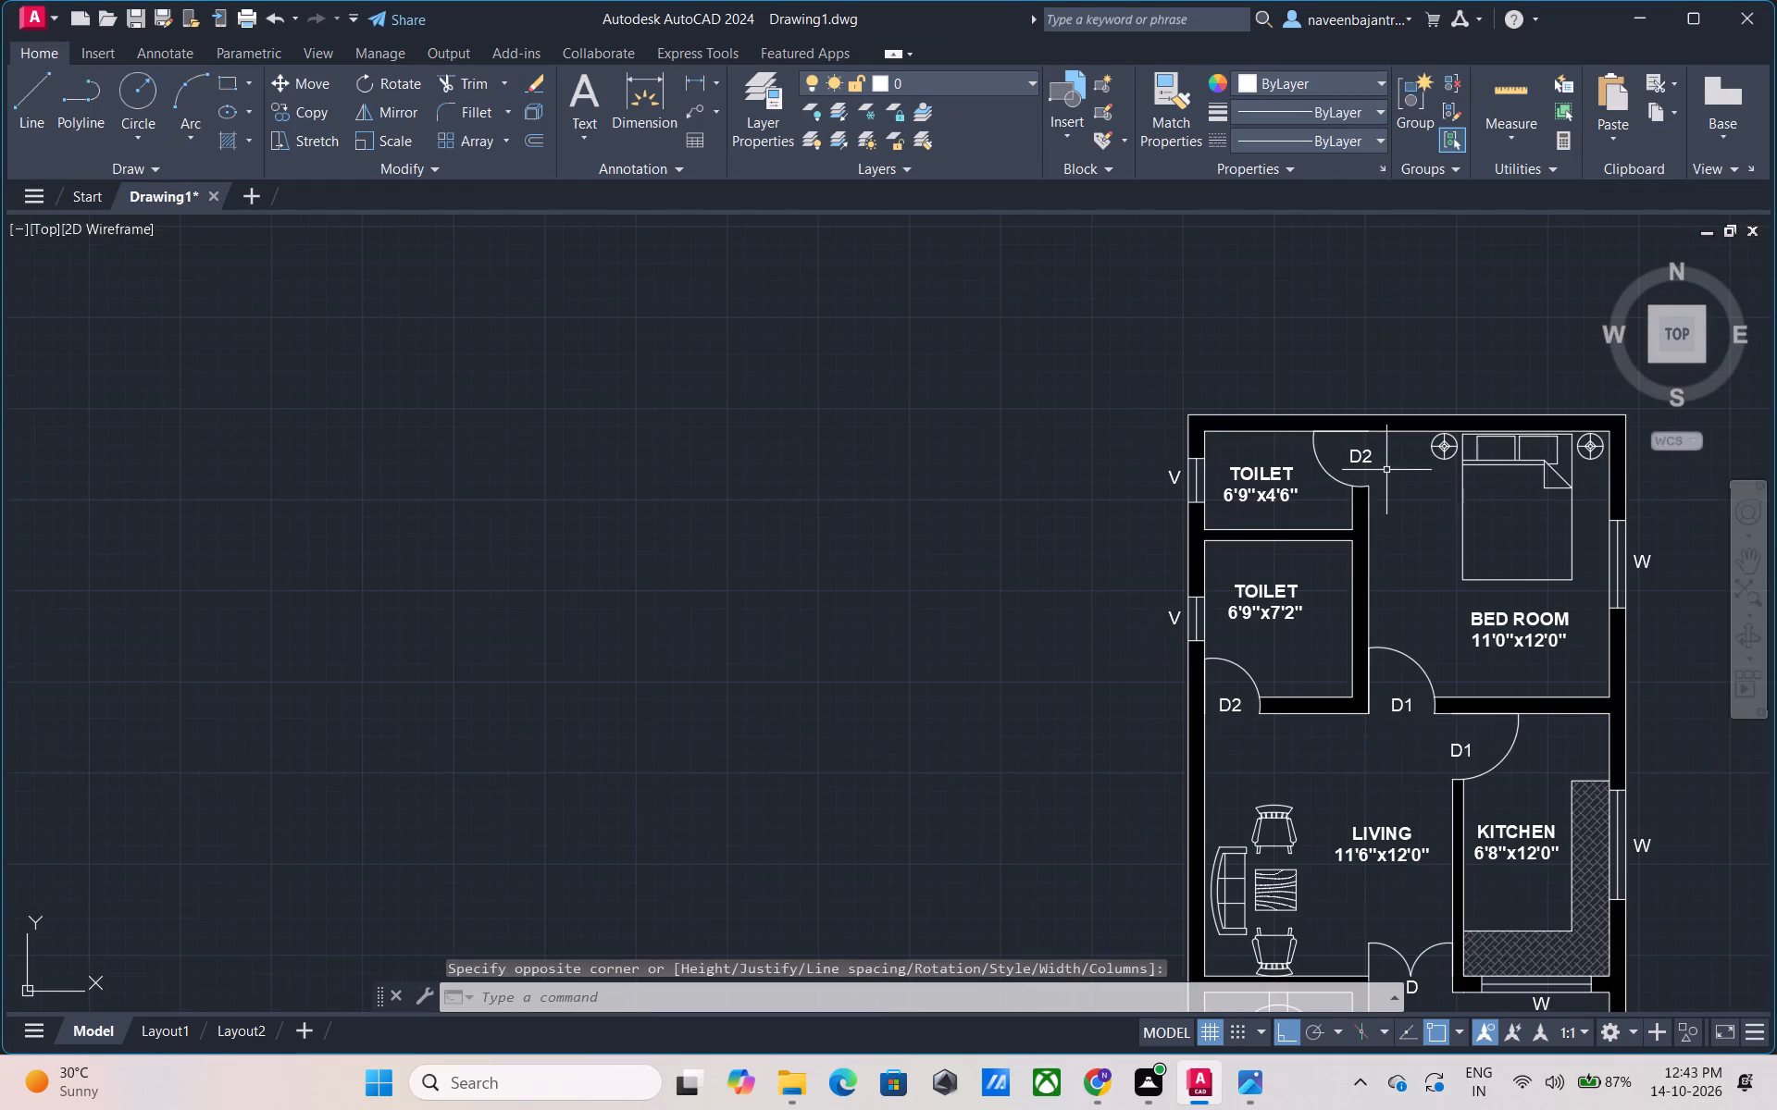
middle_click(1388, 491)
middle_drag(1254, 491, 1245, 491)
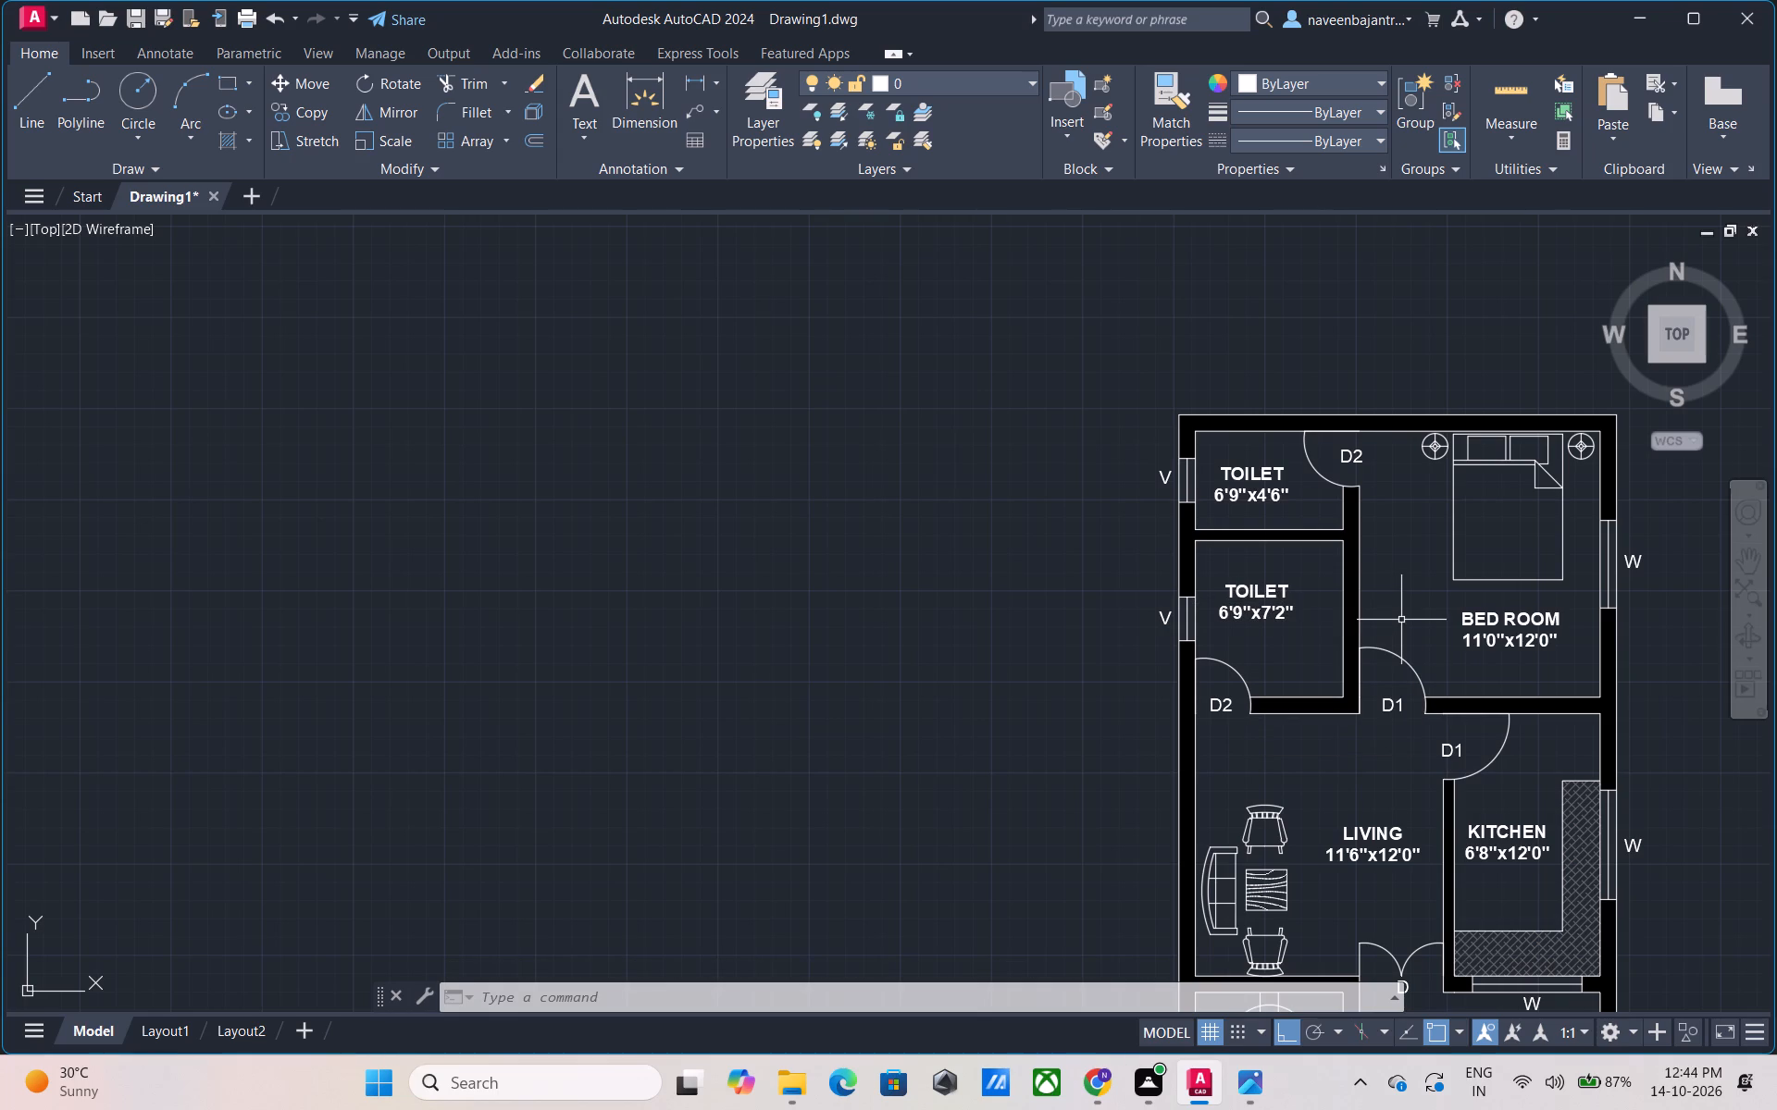
Review the whole labelled floor plan, from the toilets and bedroom down to the porch and gate.
middle_drag(1401, 620, 1369, 573)
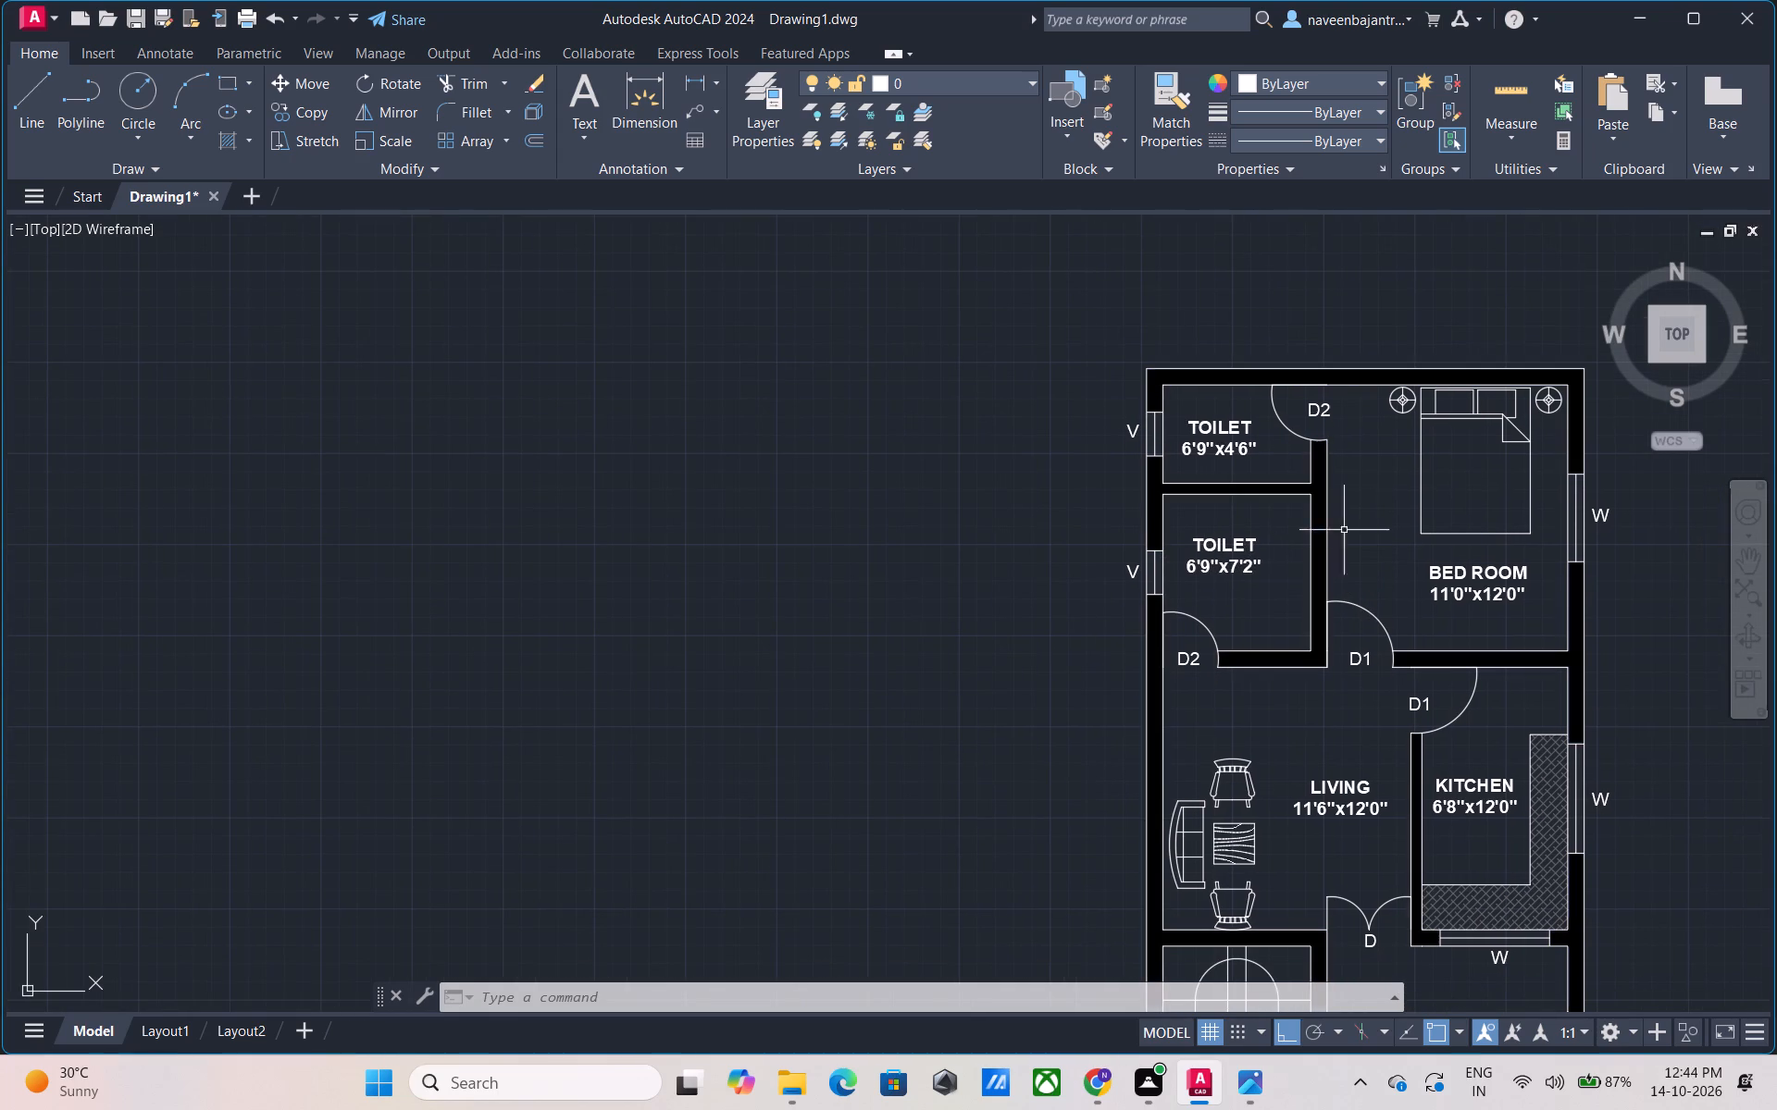
middle_drag(1391, 545, 1061, 412)
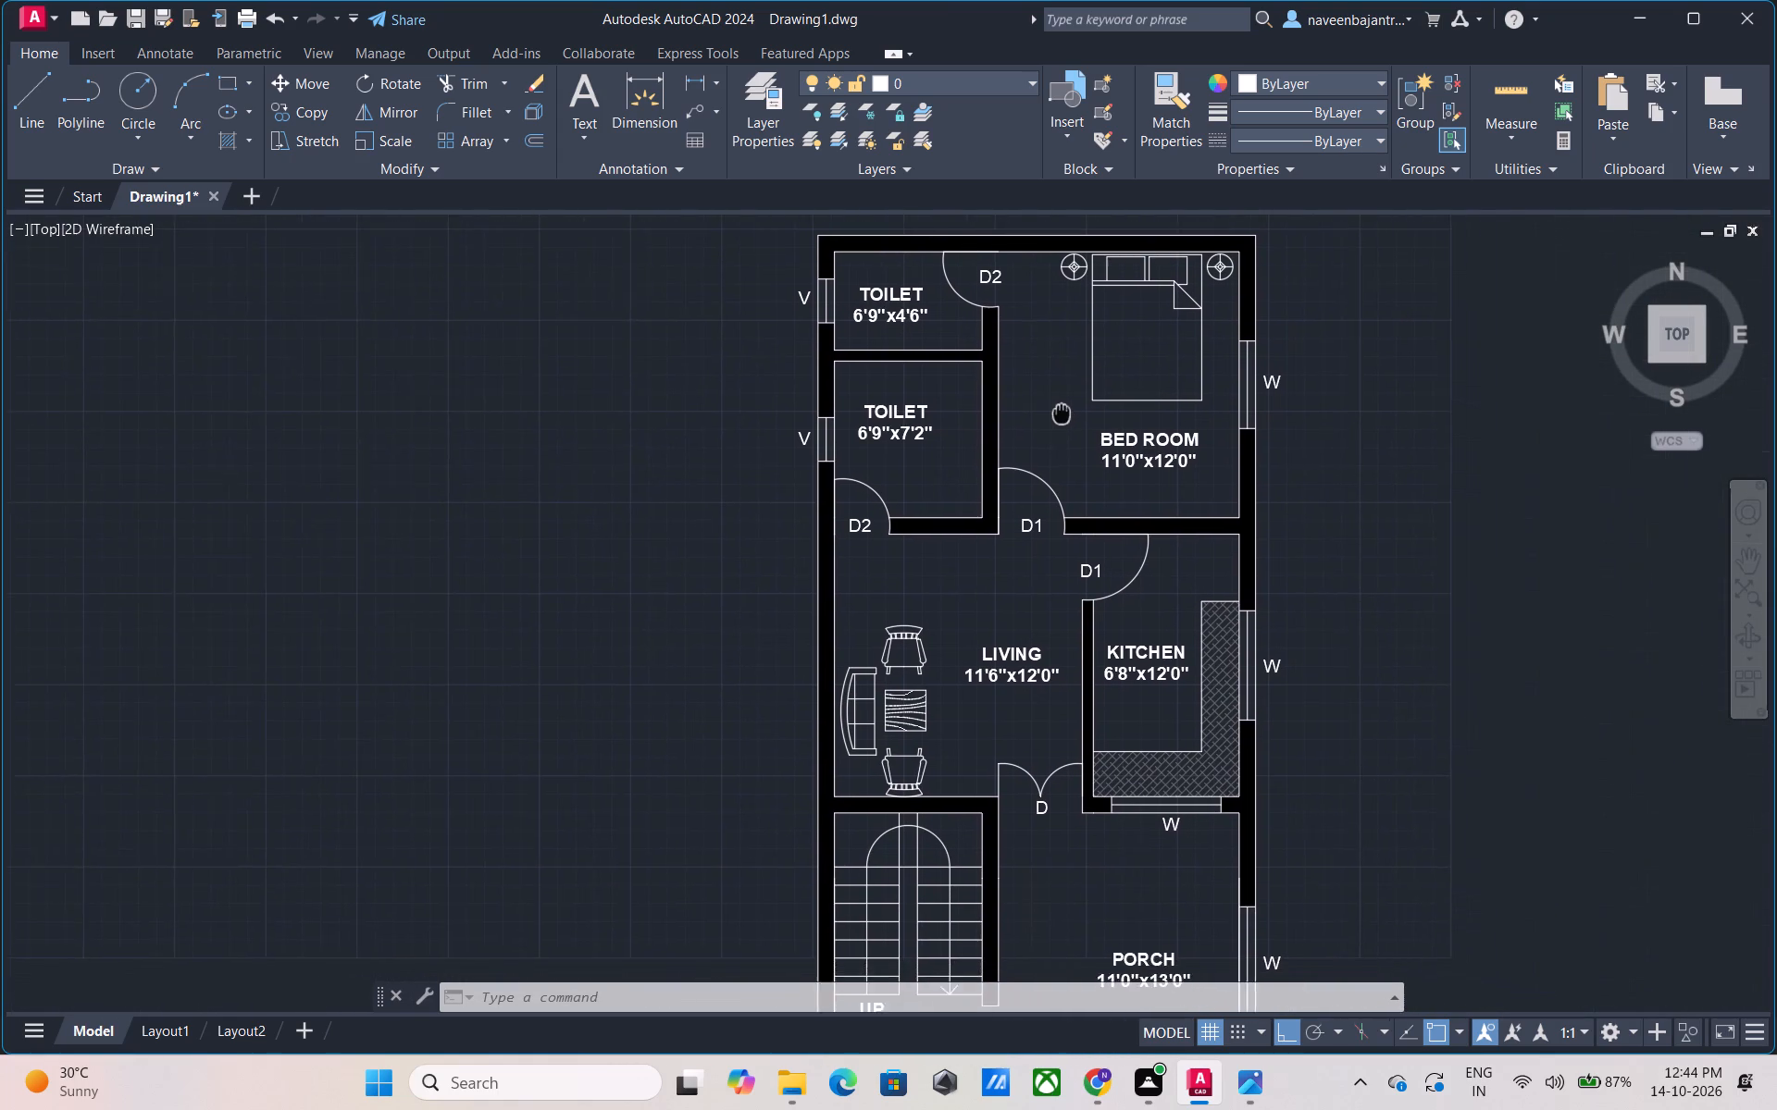
middle_drag(1061, 412, 1012, 401)
scroll(1010, 401, down, 1)
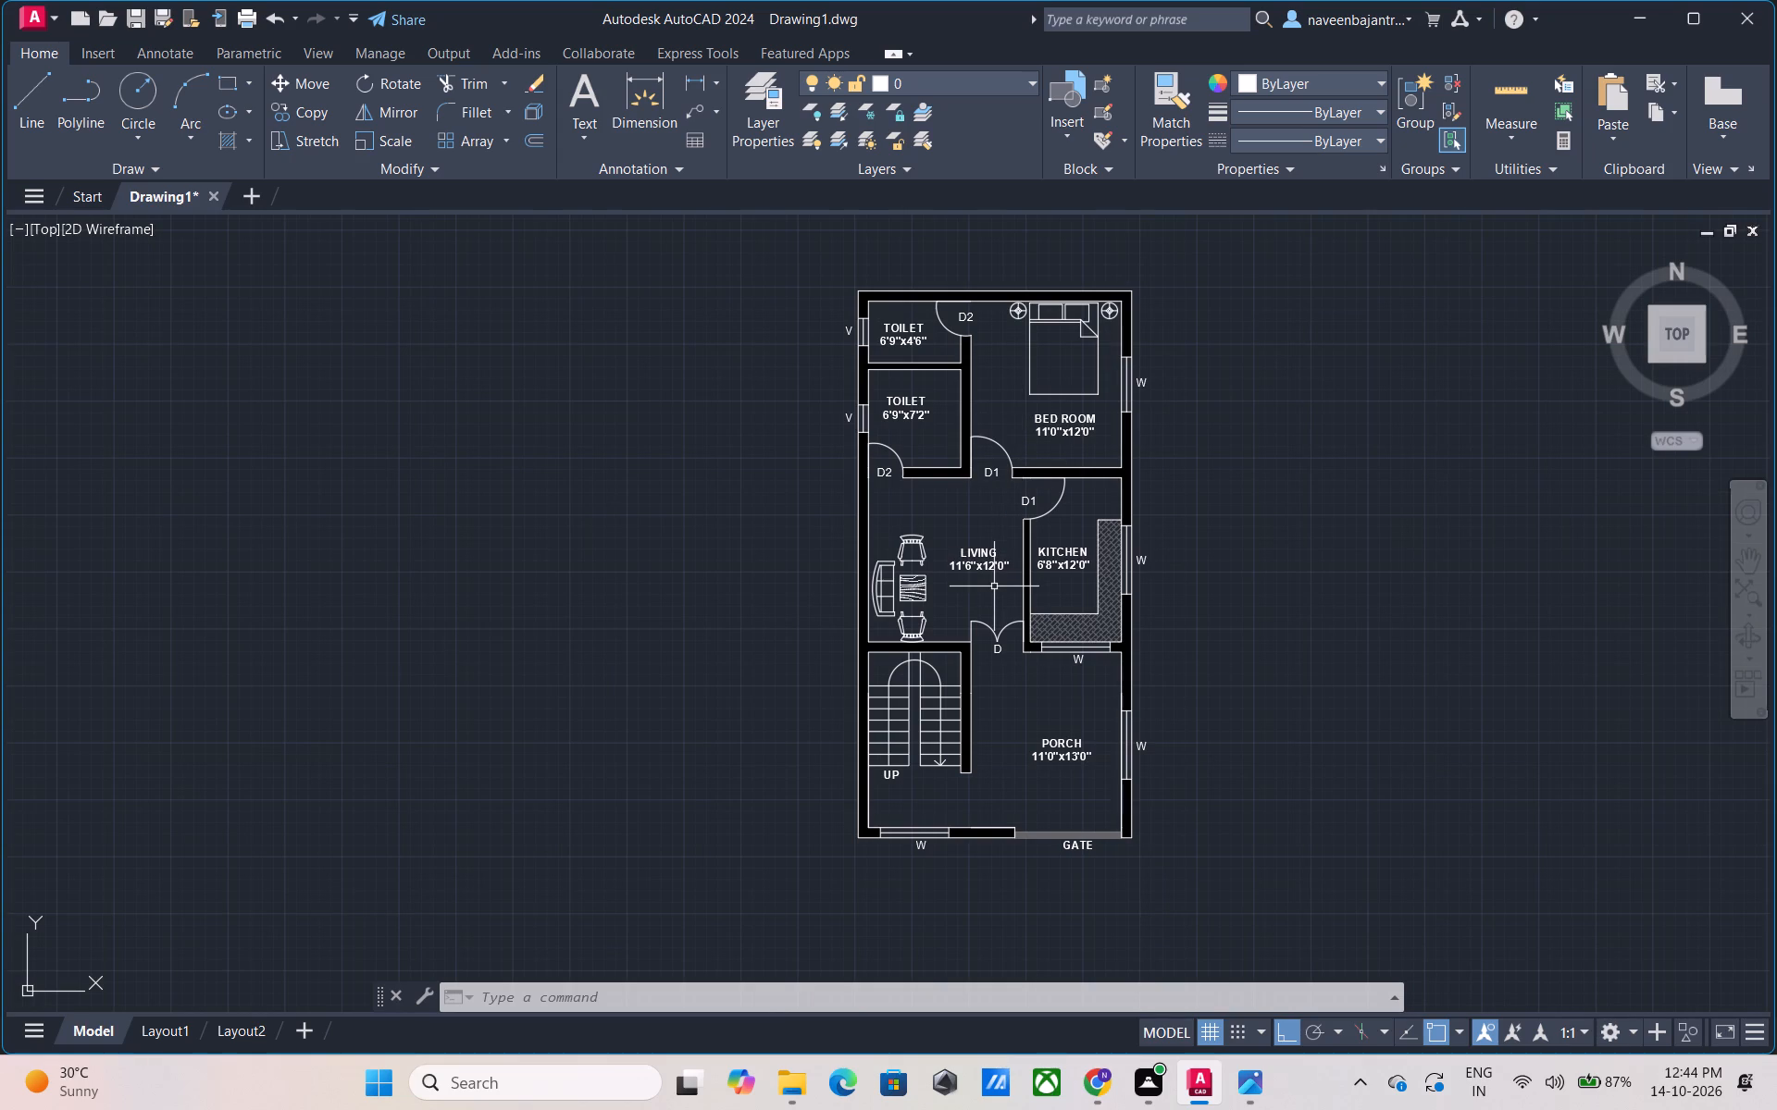
scroll(1001, 586, up, 1)
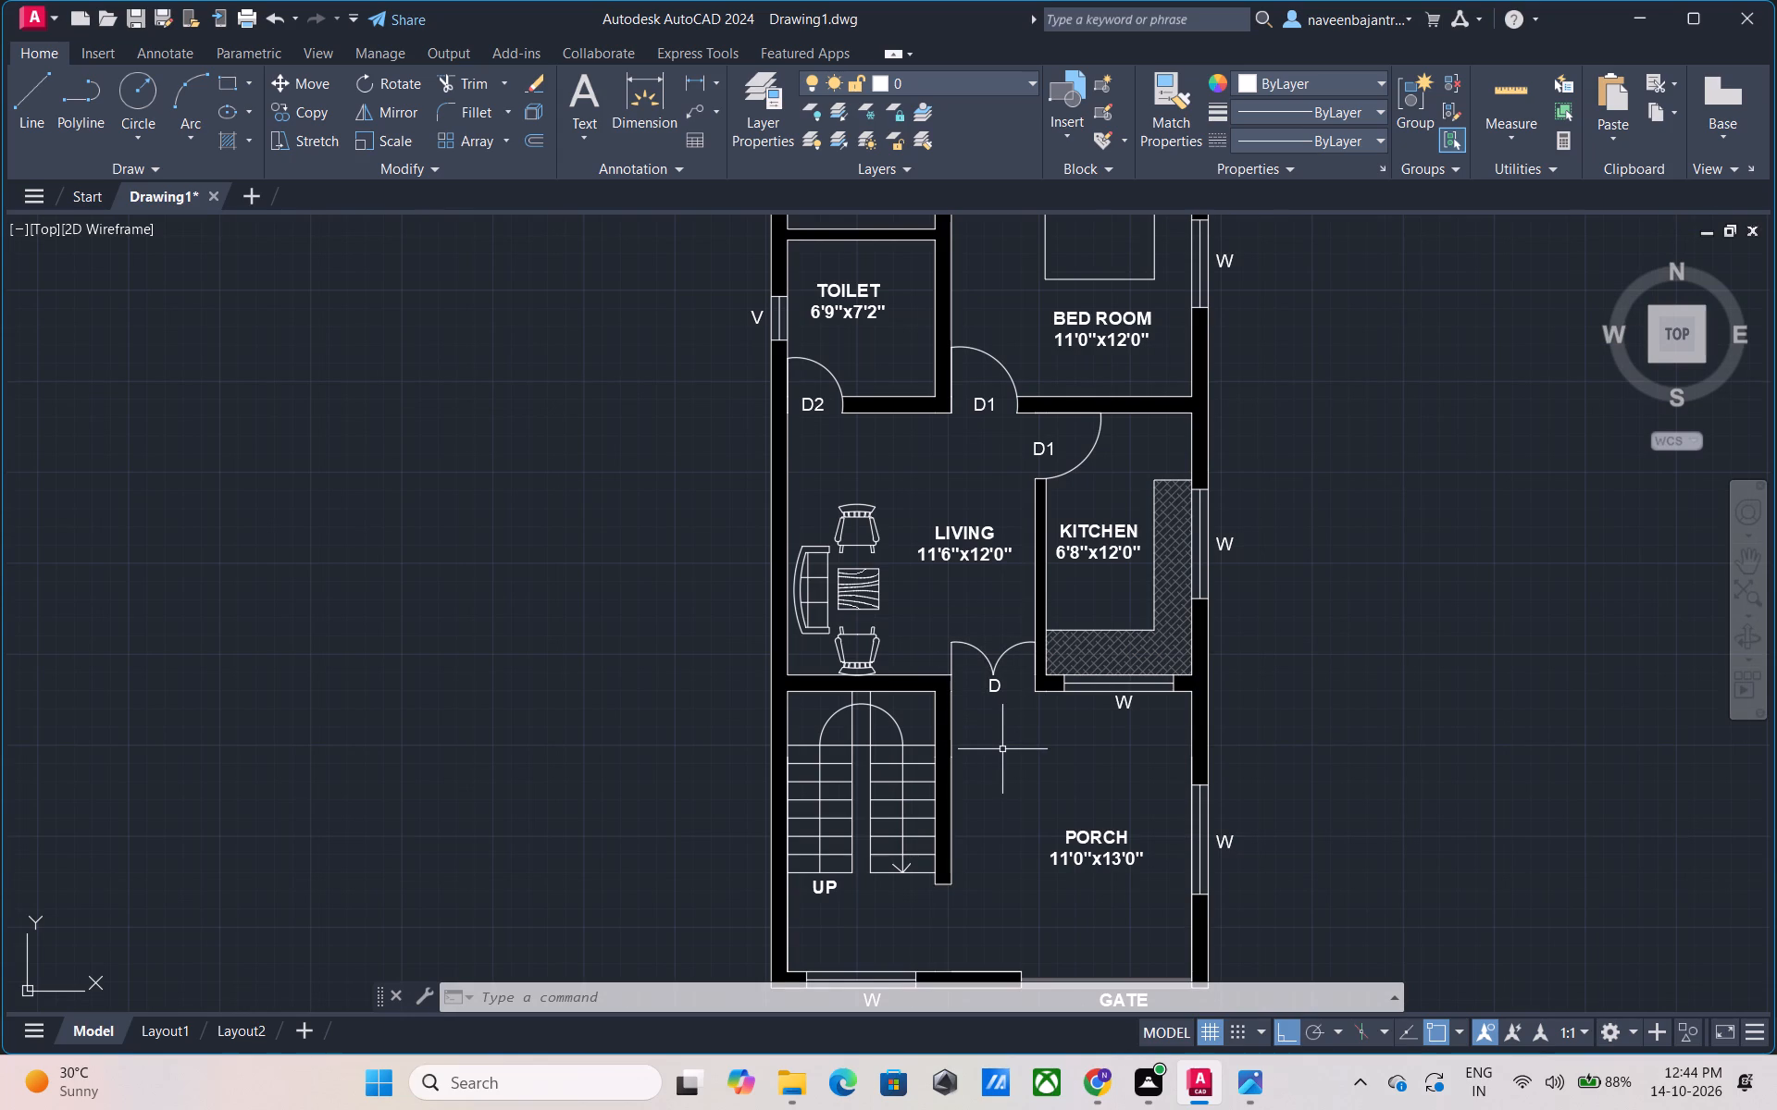
scroll(1003, 749, down, 1)
middle_drag(1010, 769, 994, 740)
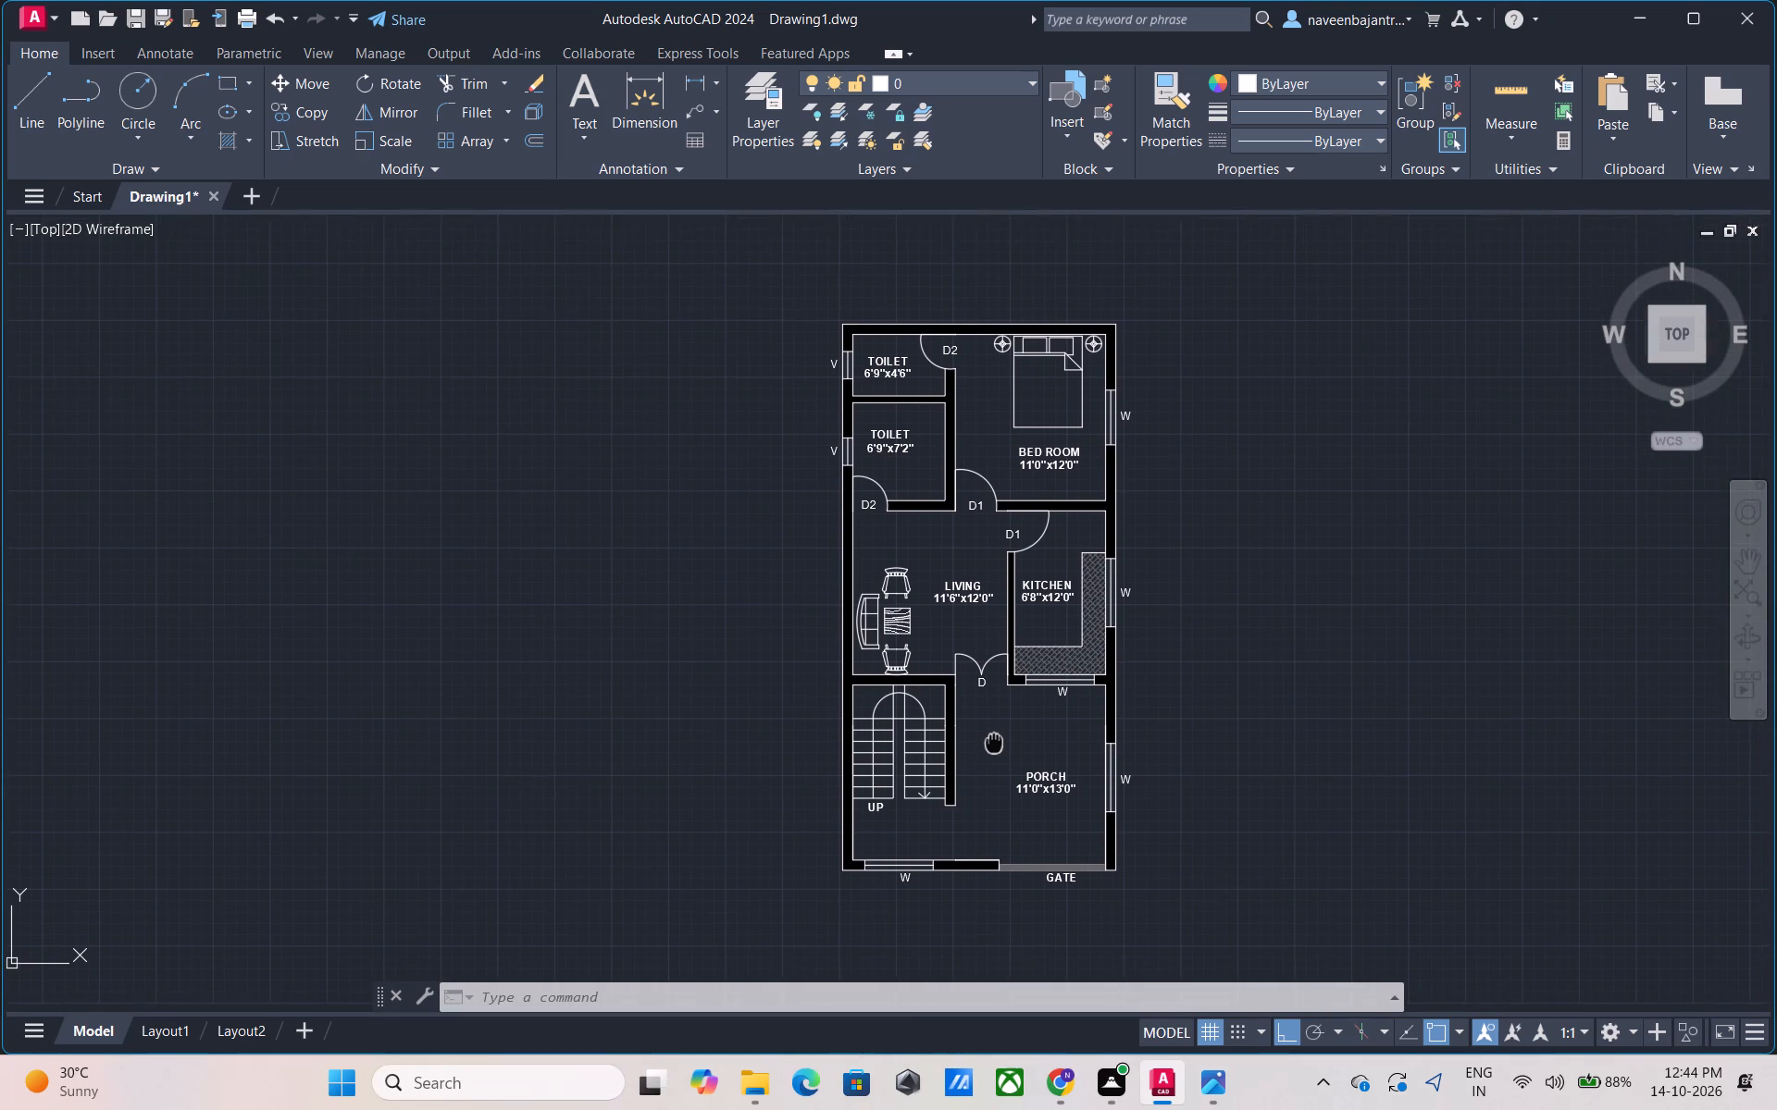
middle_drag(994, 740, 989, 734)
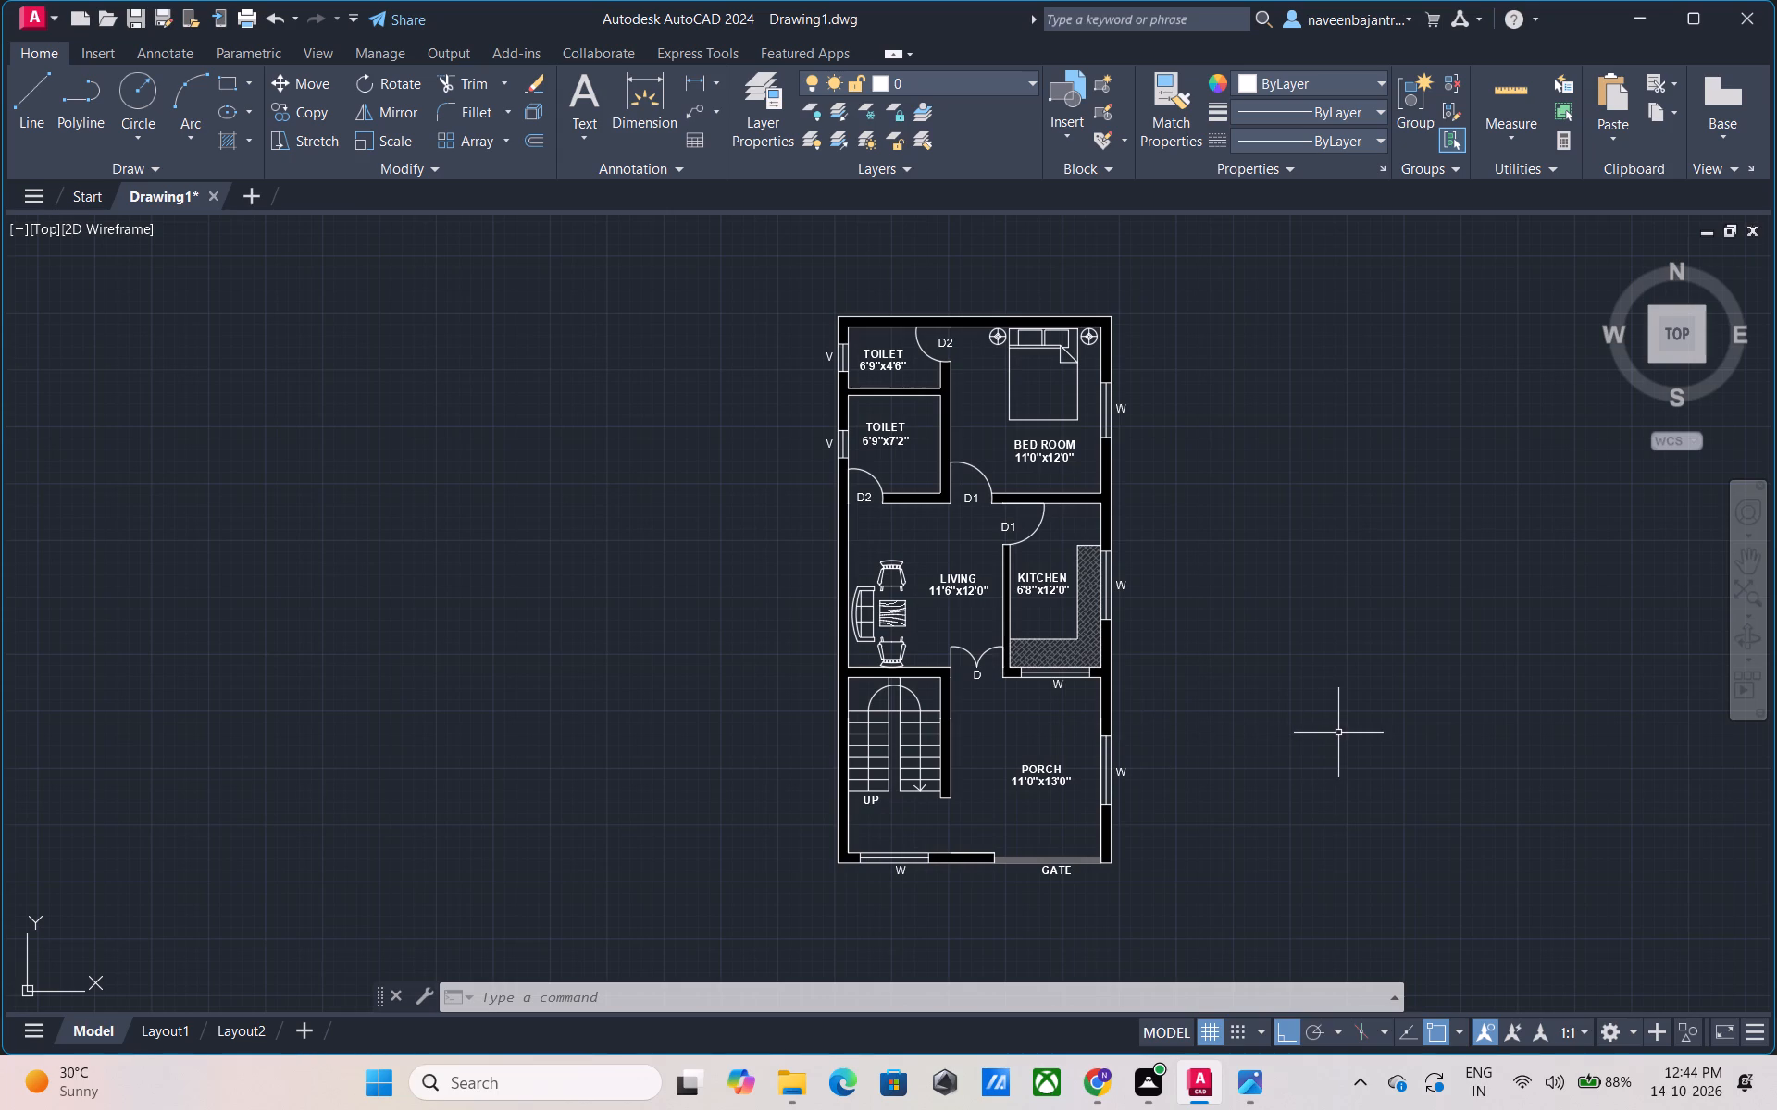
Open DesignCenter and browse its folder tree, past the sample drawings under Sample\en-us\DesignCenter, for a source of further blocks.
key(Escape)
text(DC)
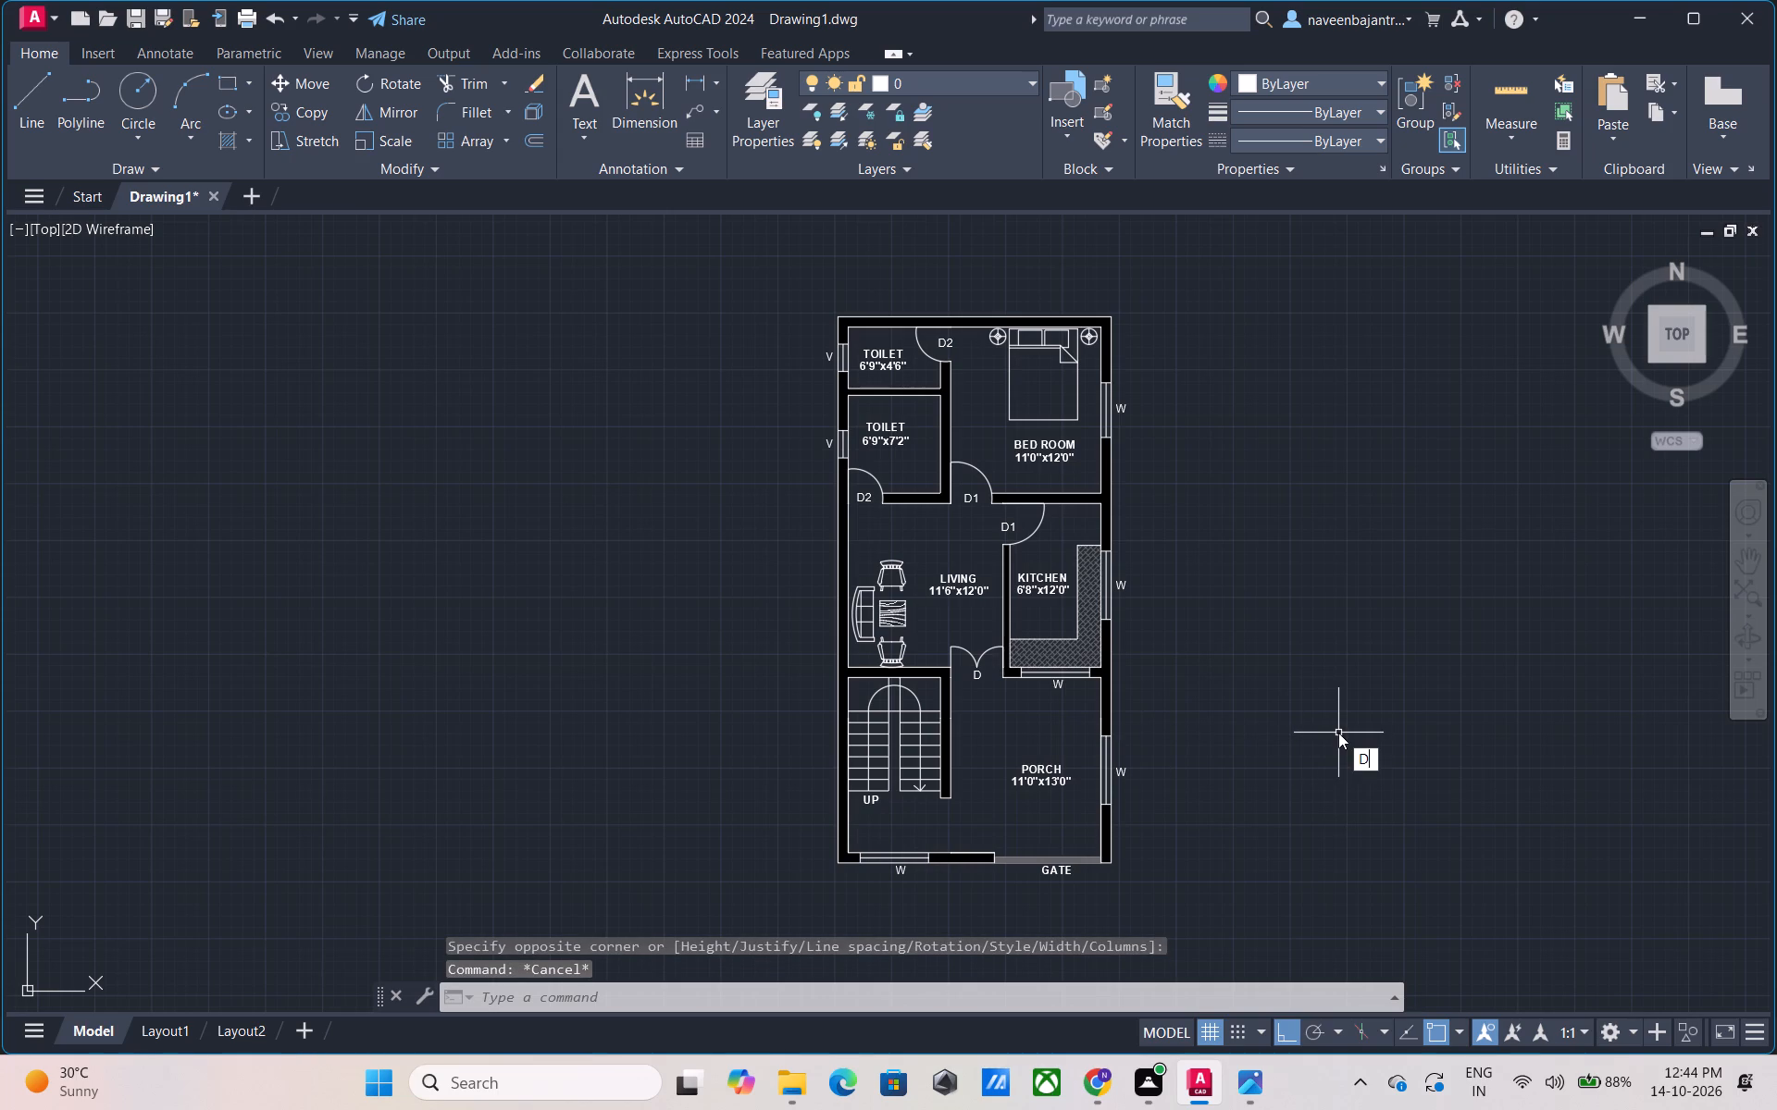
key(space)
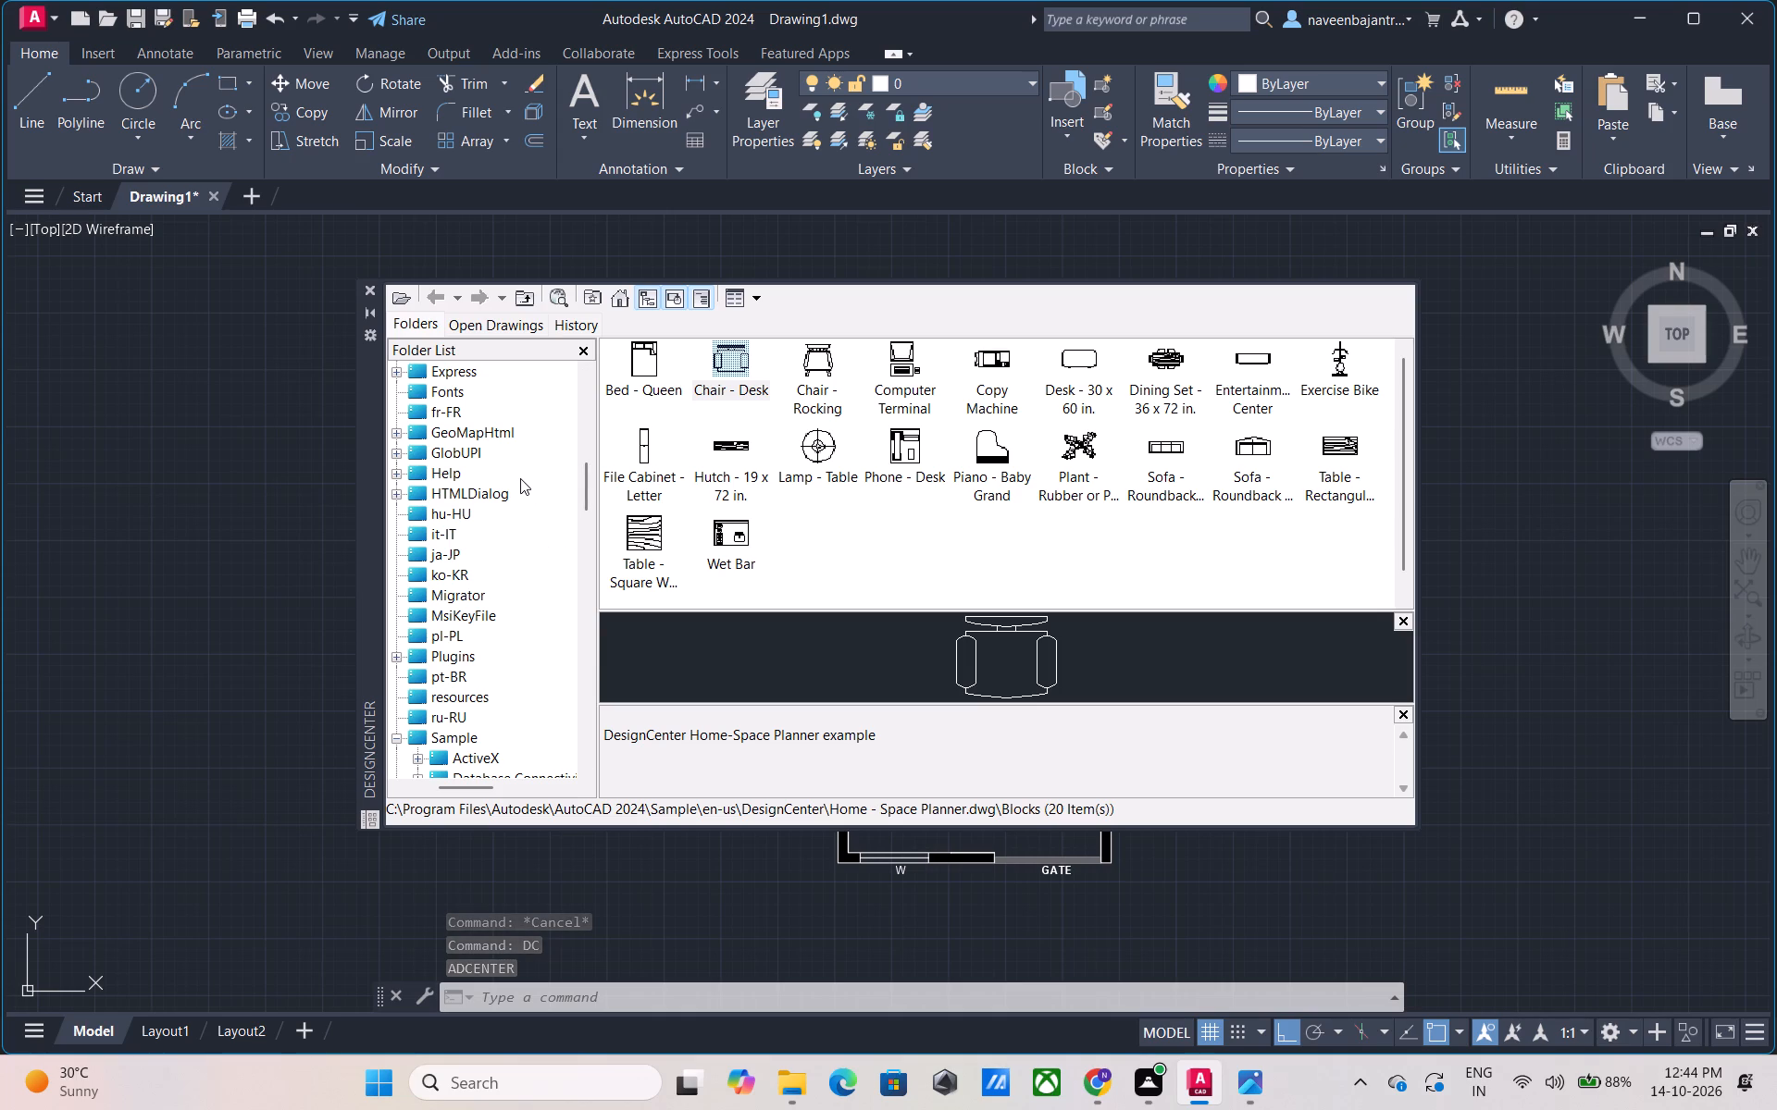
scroll(520, 487, down, 1)
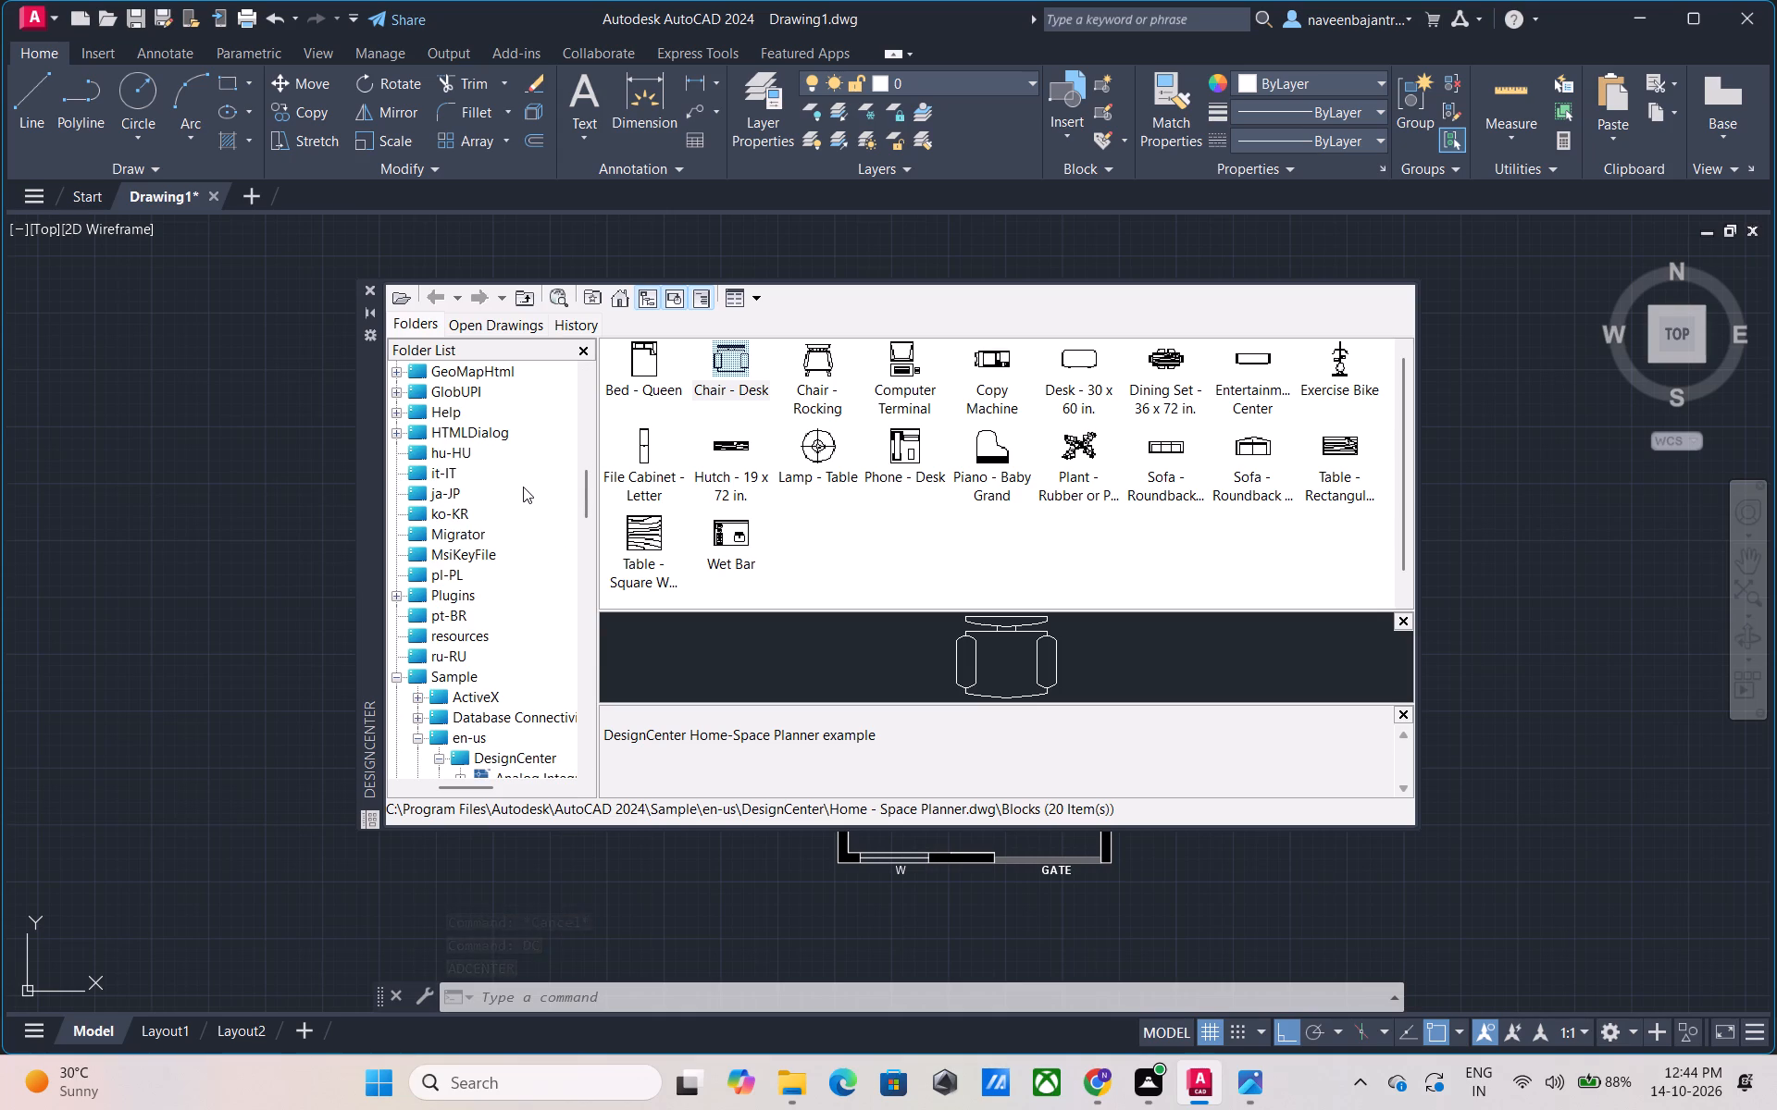
scroll(530, 486, down, 1)
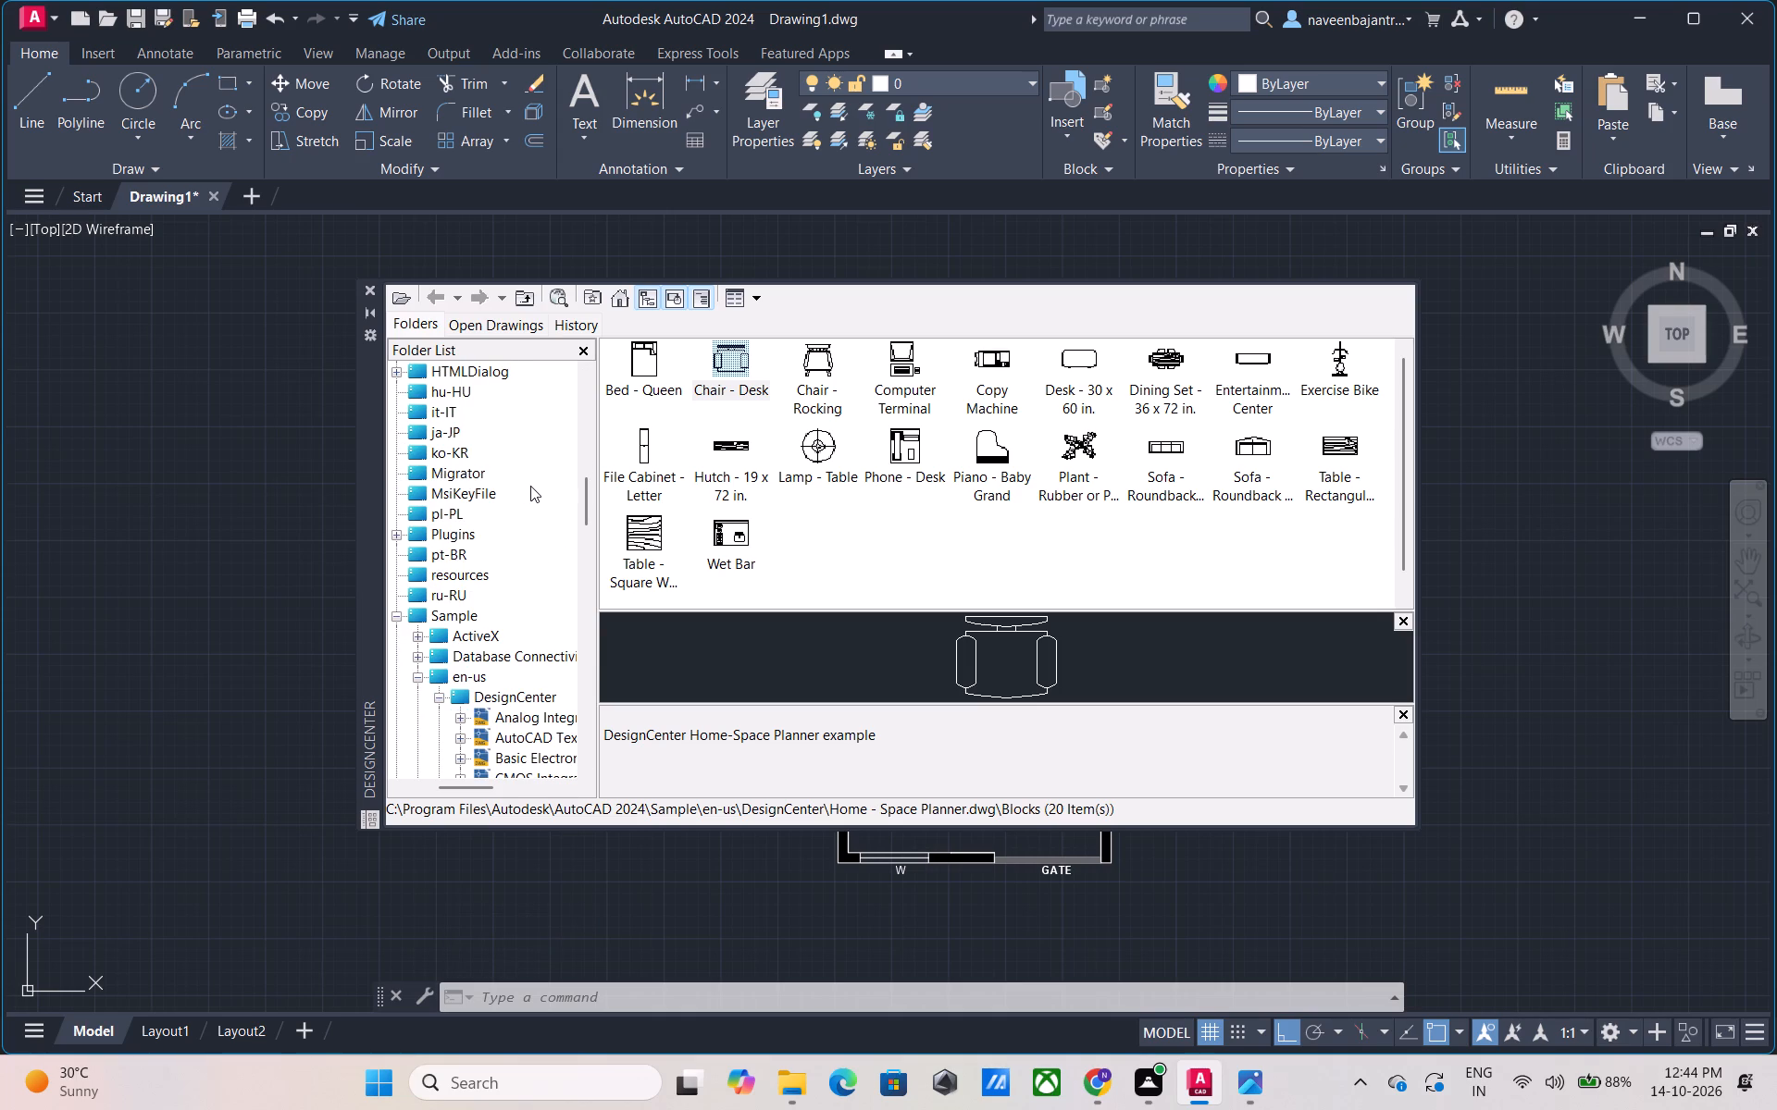
scroll(530, 486, down, 1)
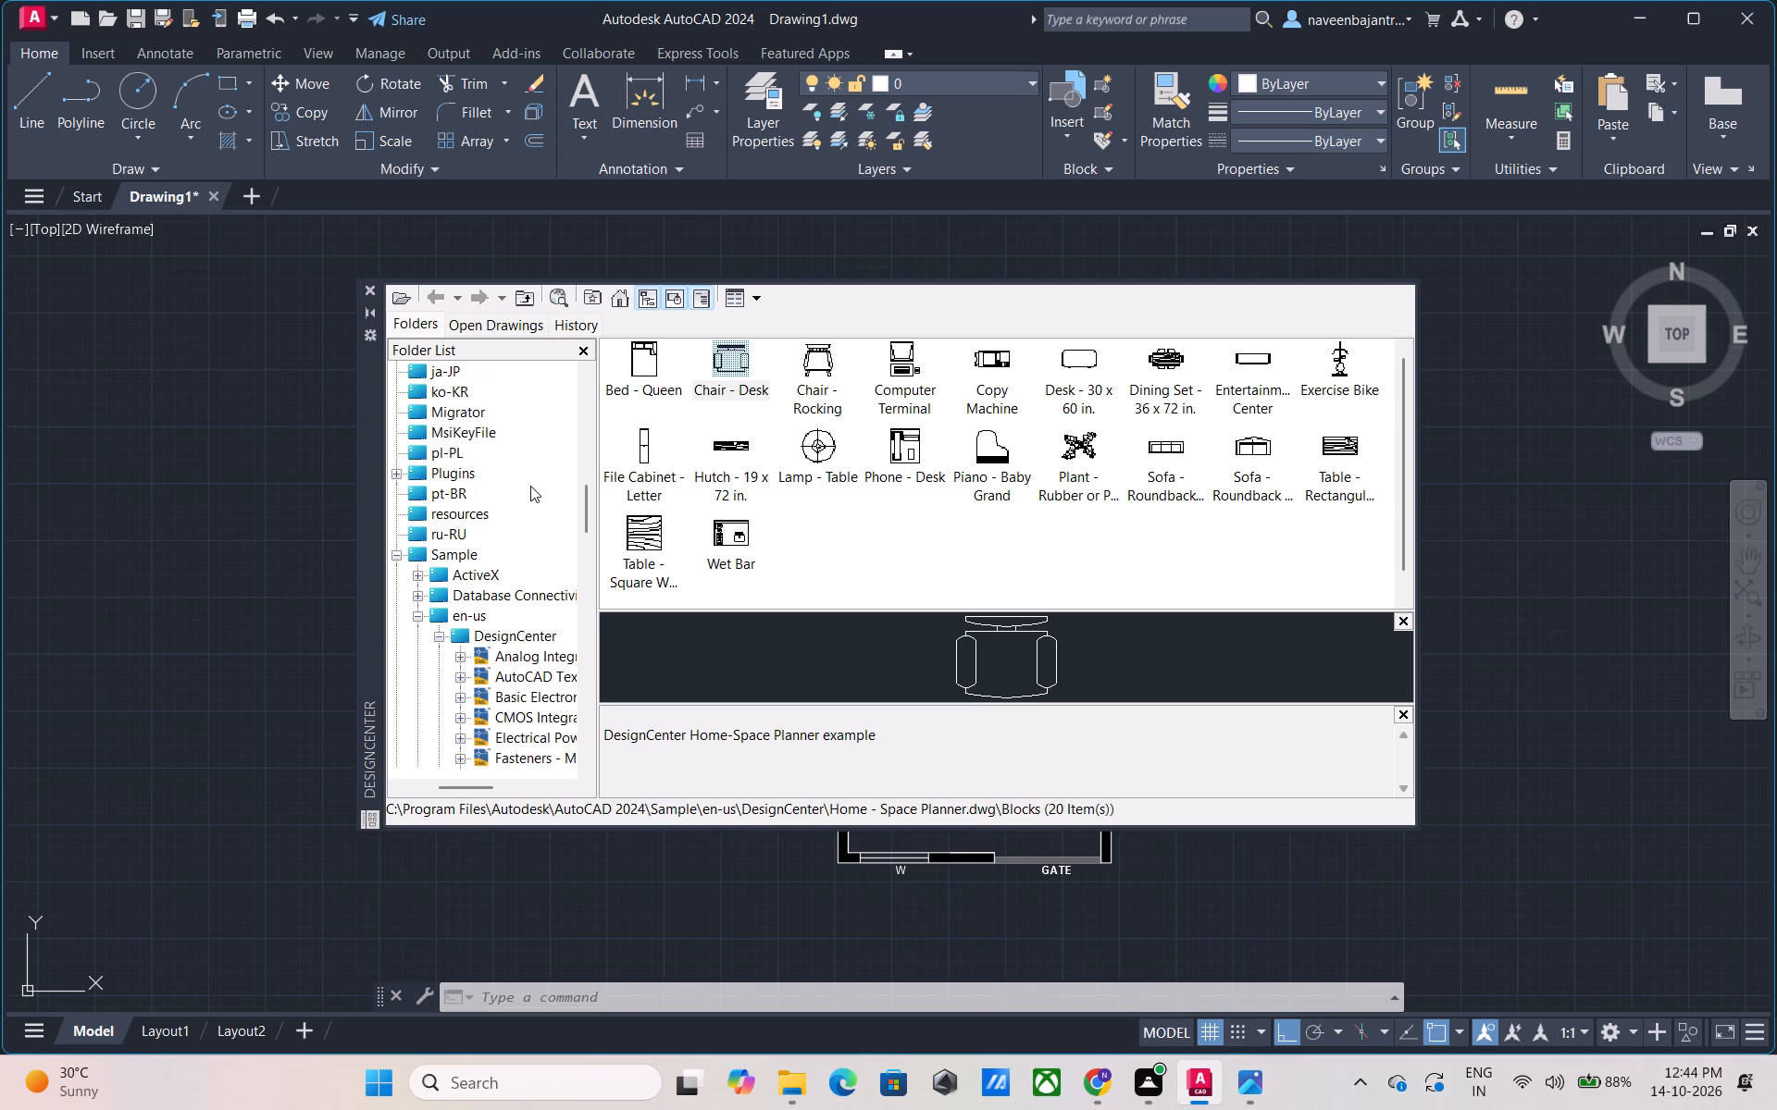
scroll(530, 486, down, 1)
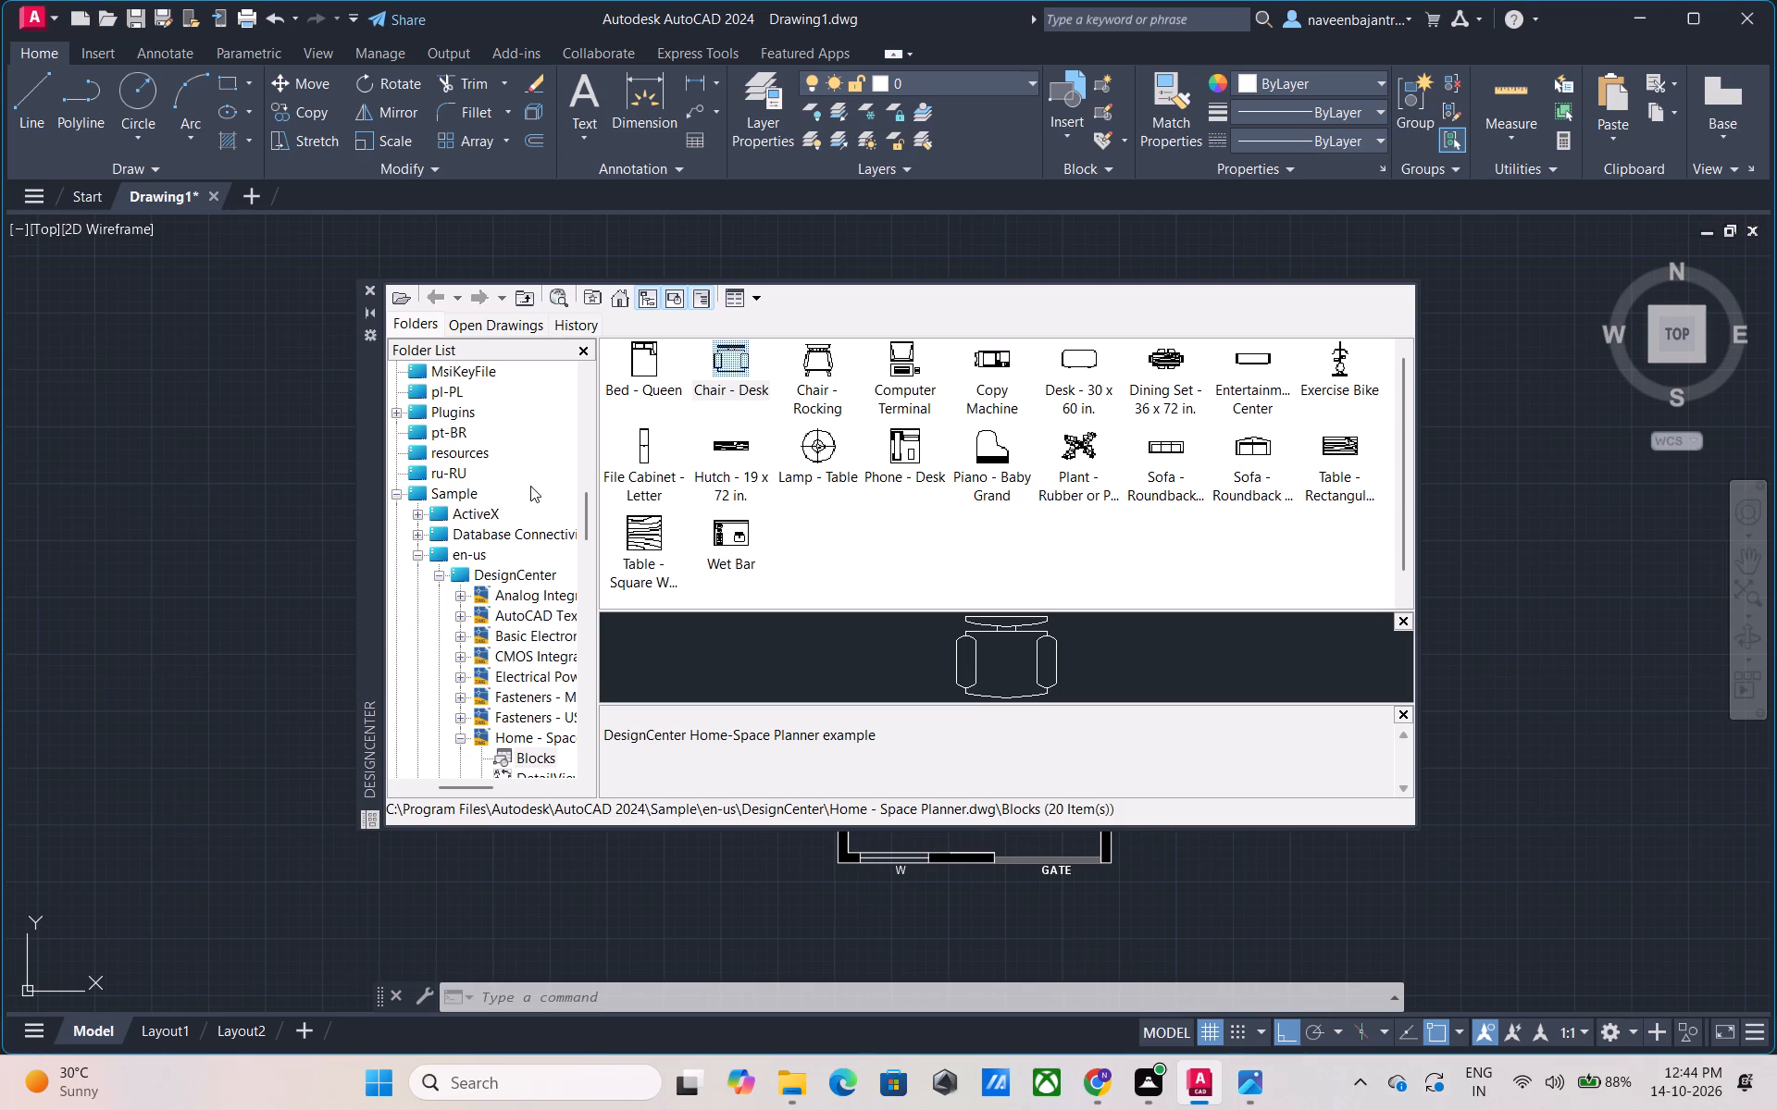
scroll(530, 486, down, 1)
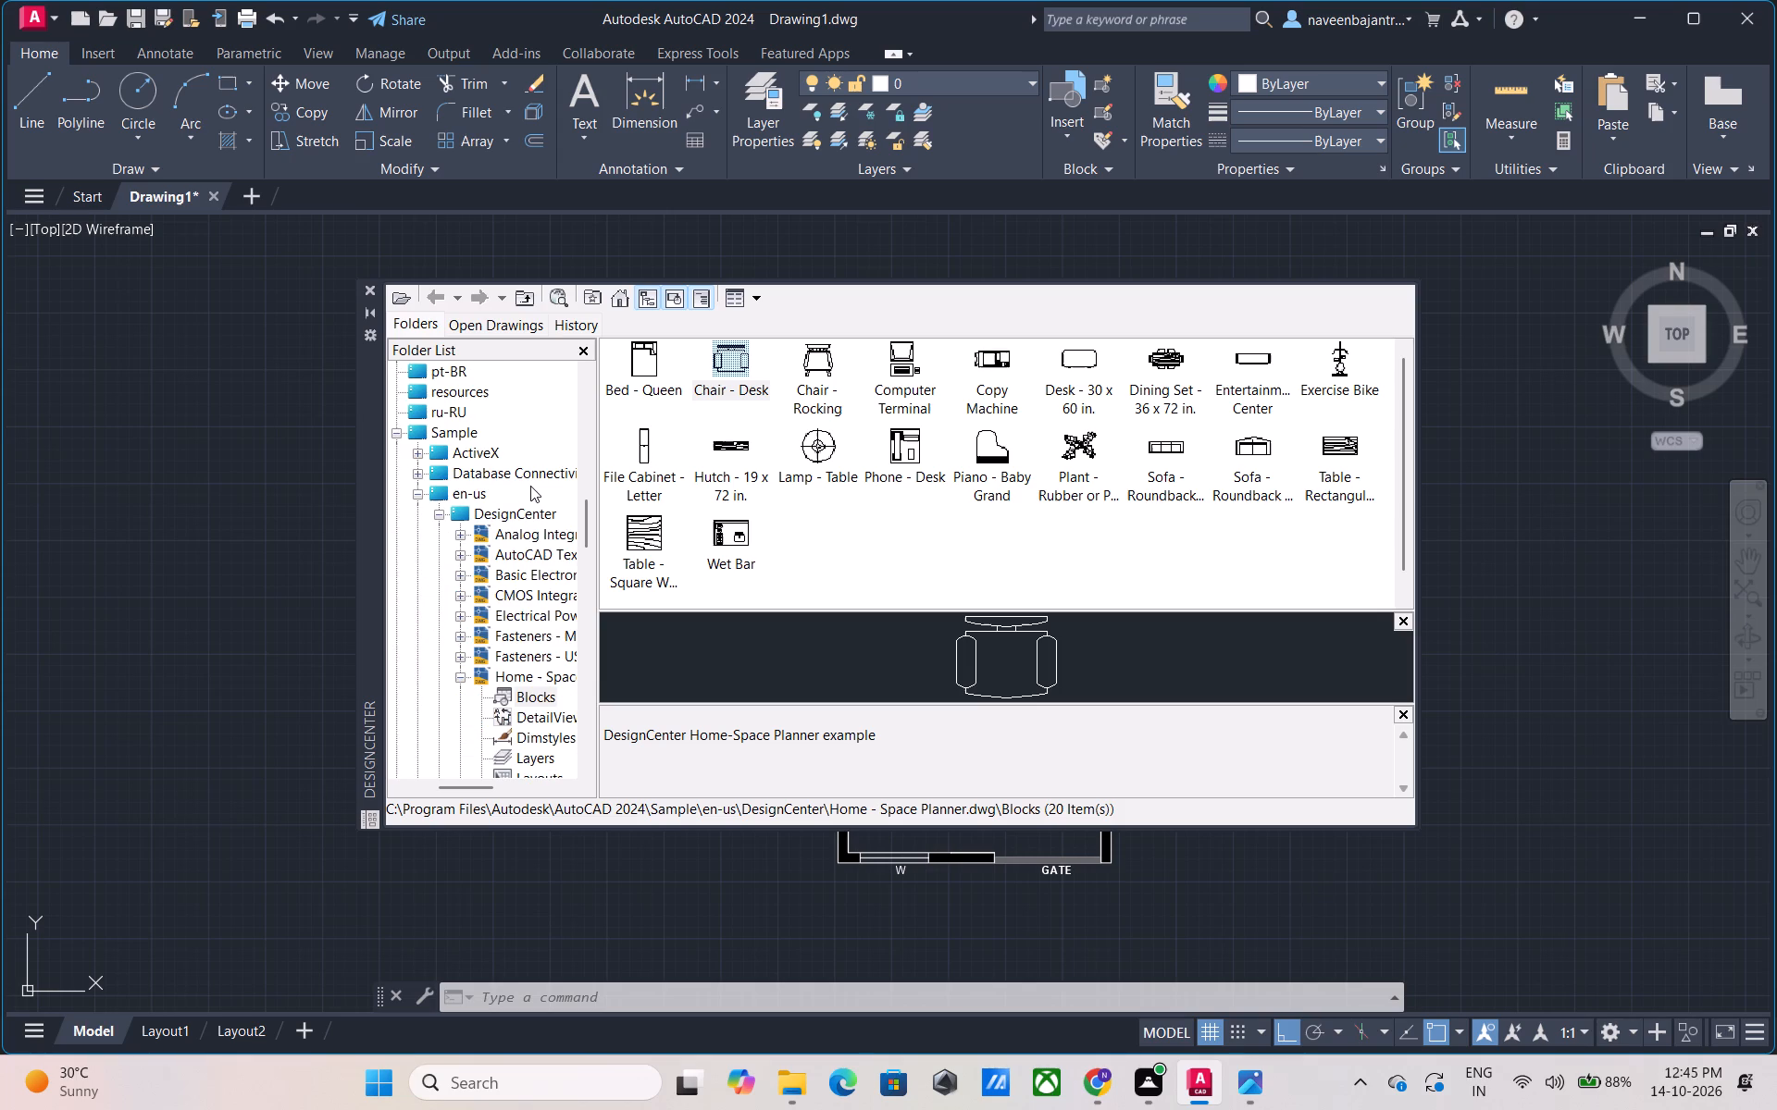
scroll(530, 486, down, 1)
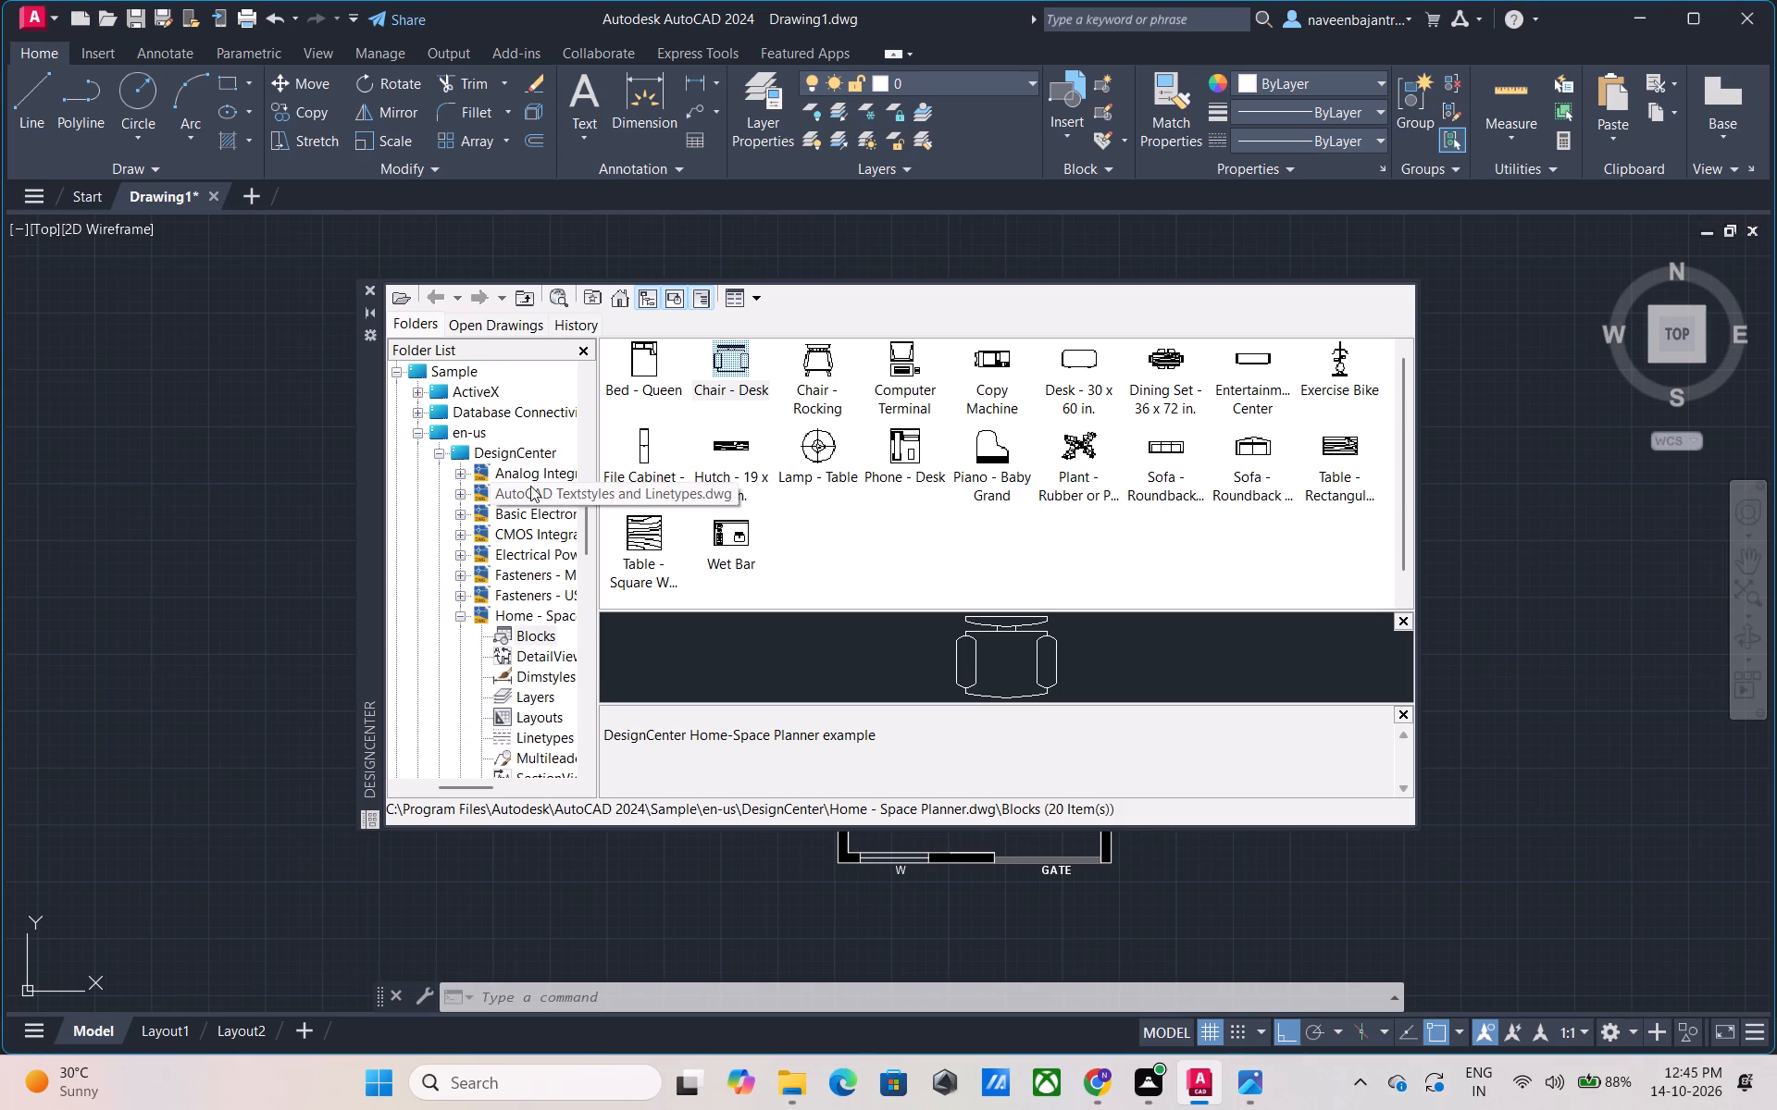
scroll(530, 486, down, 1)
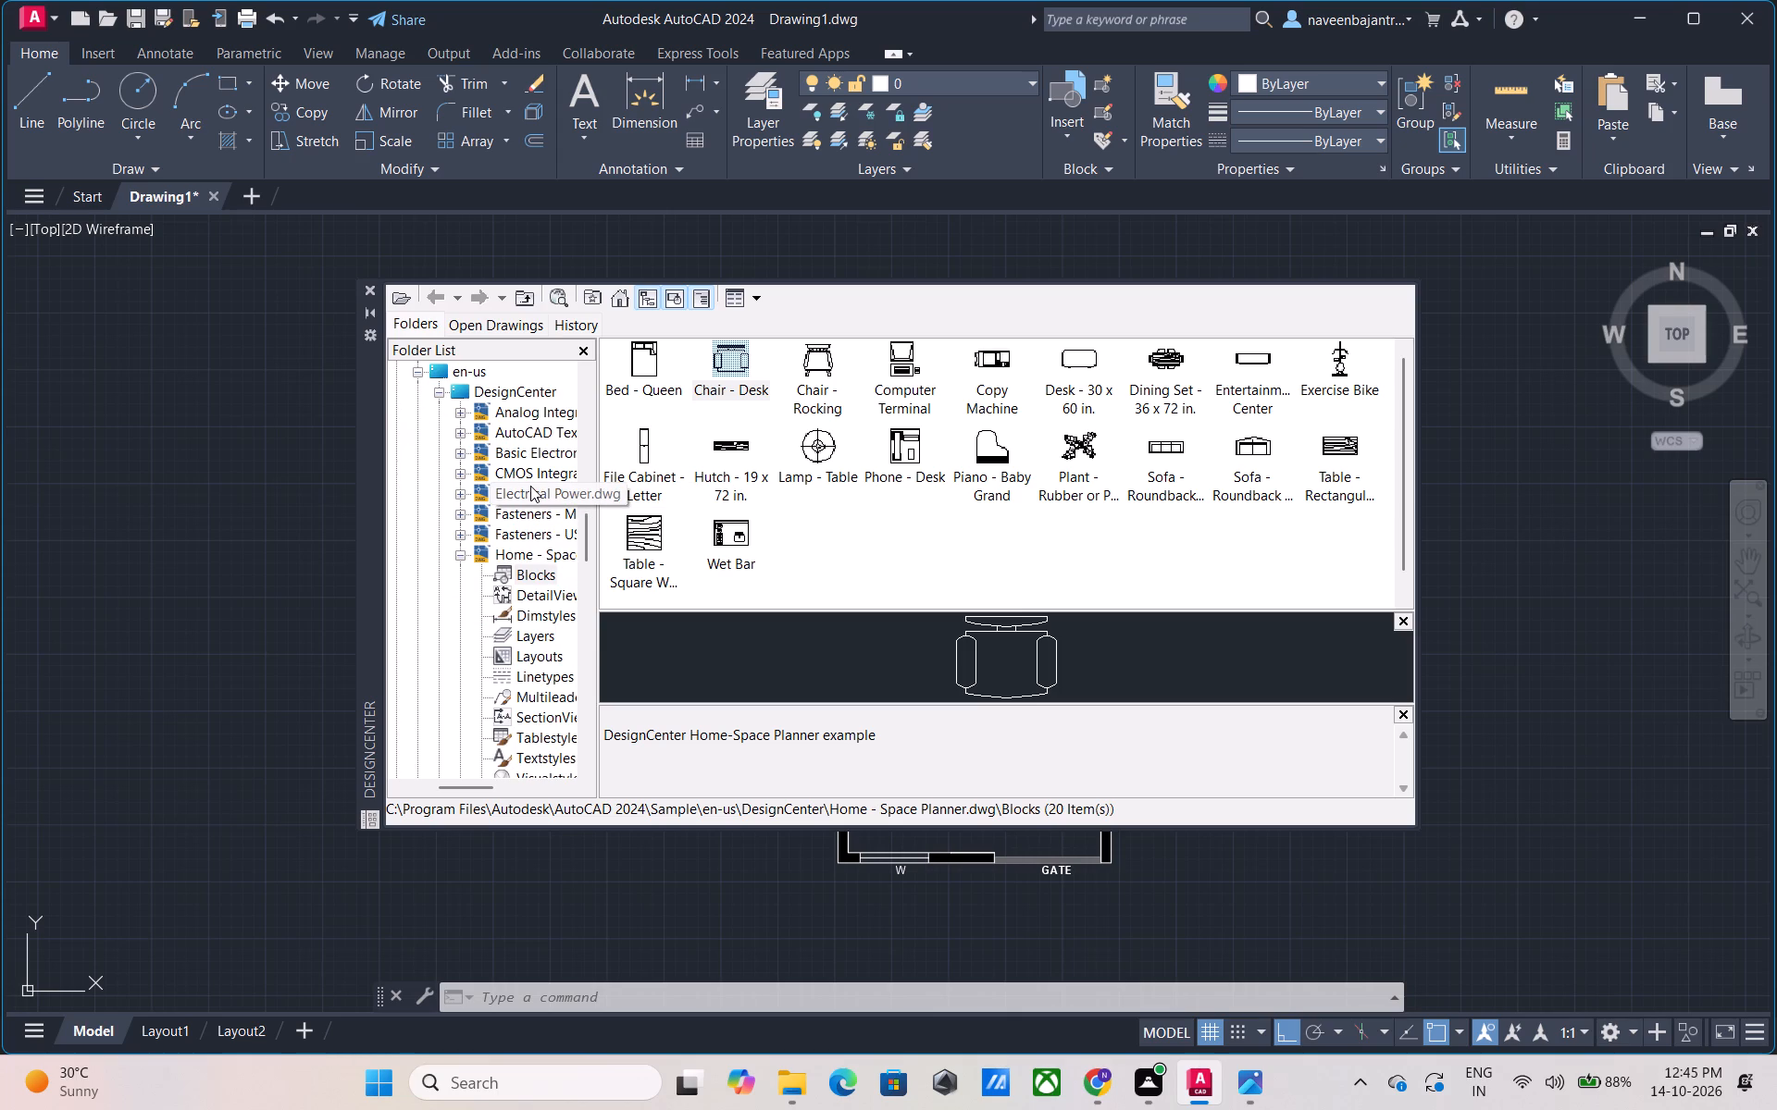
scroll(530, 486, down, 1)
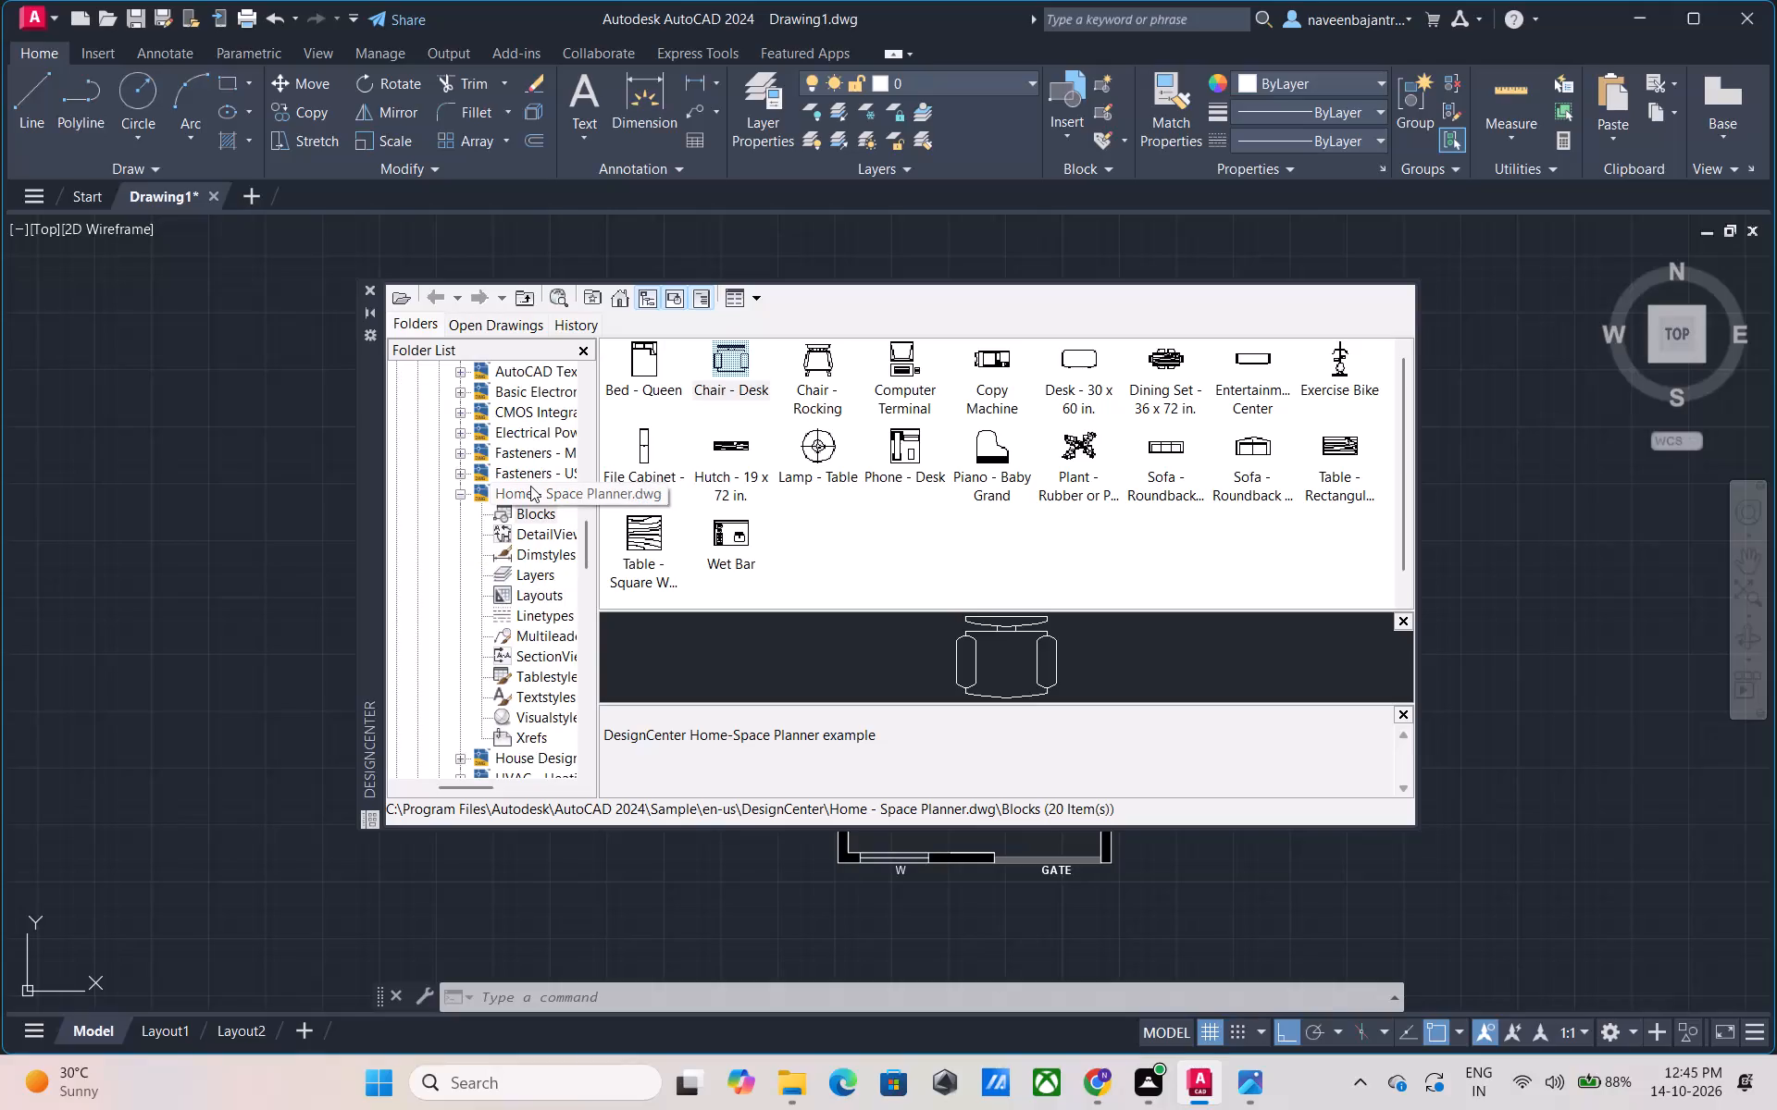
scroll(530, 486, down, 1)
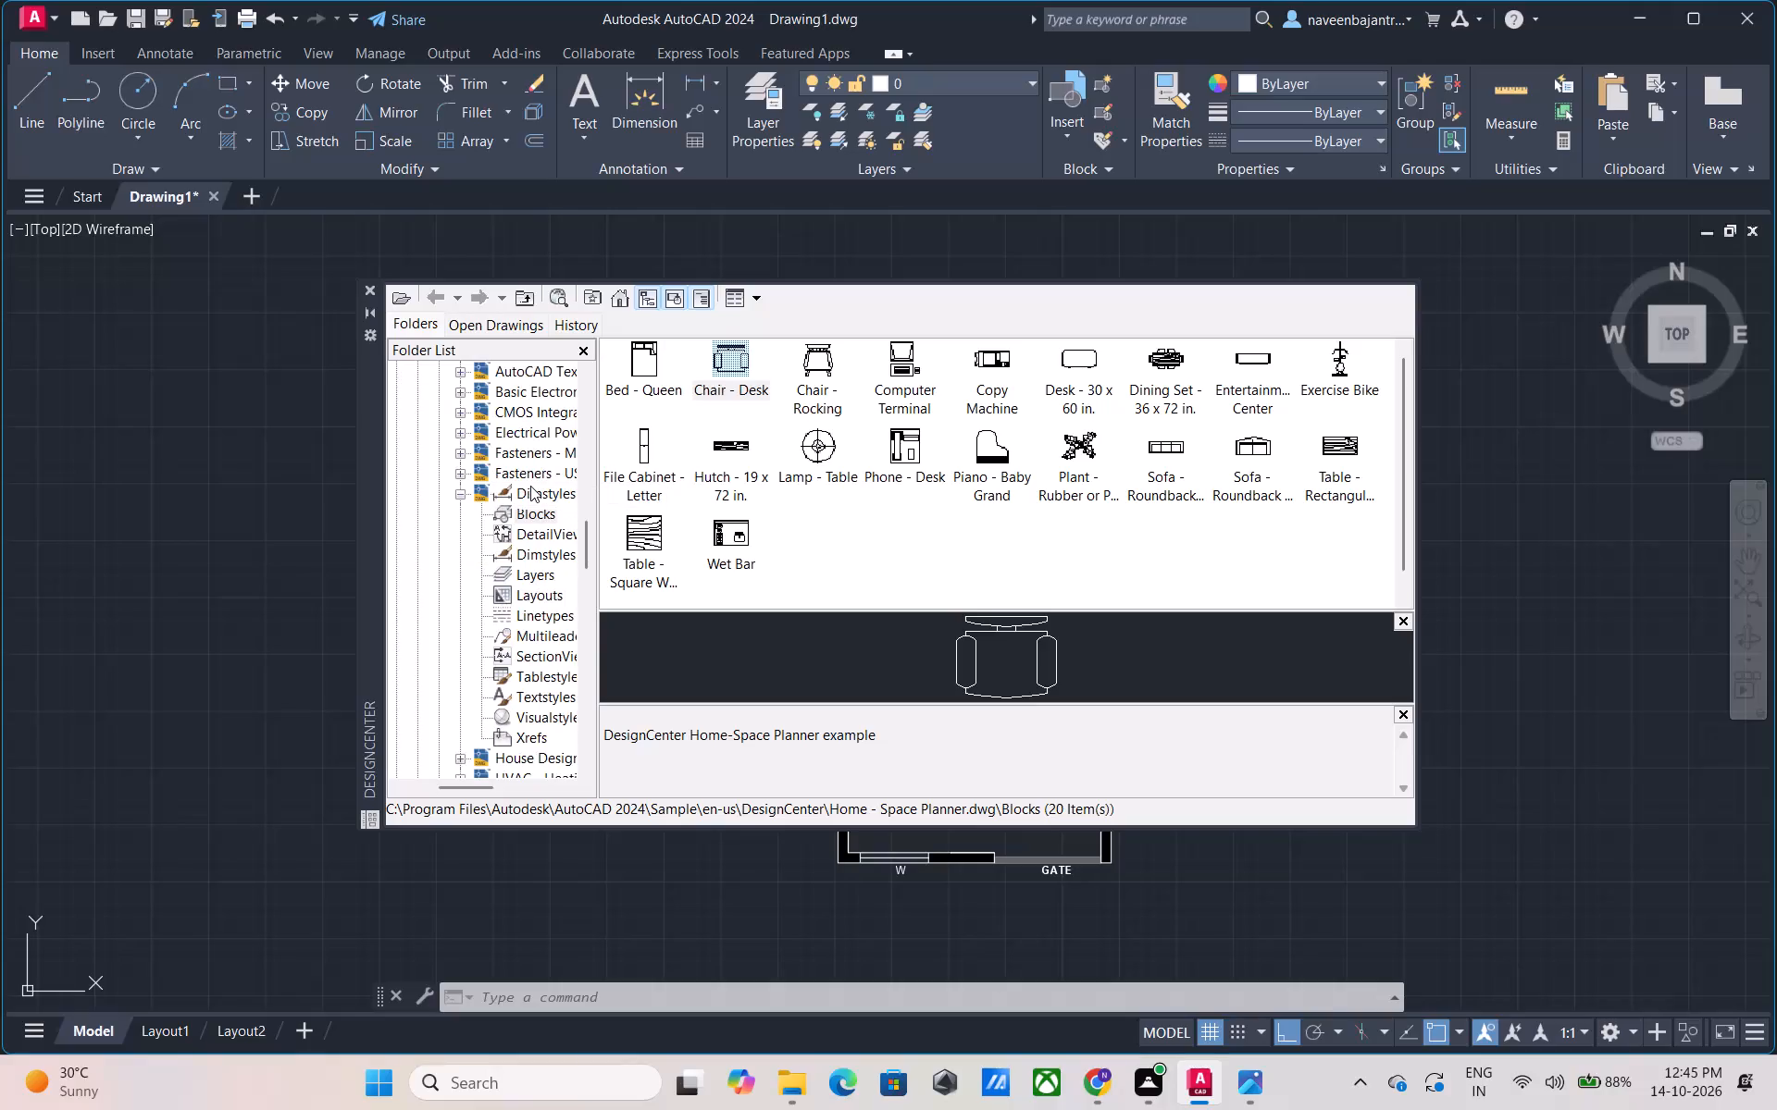
scroll(530, 486, down, 2)
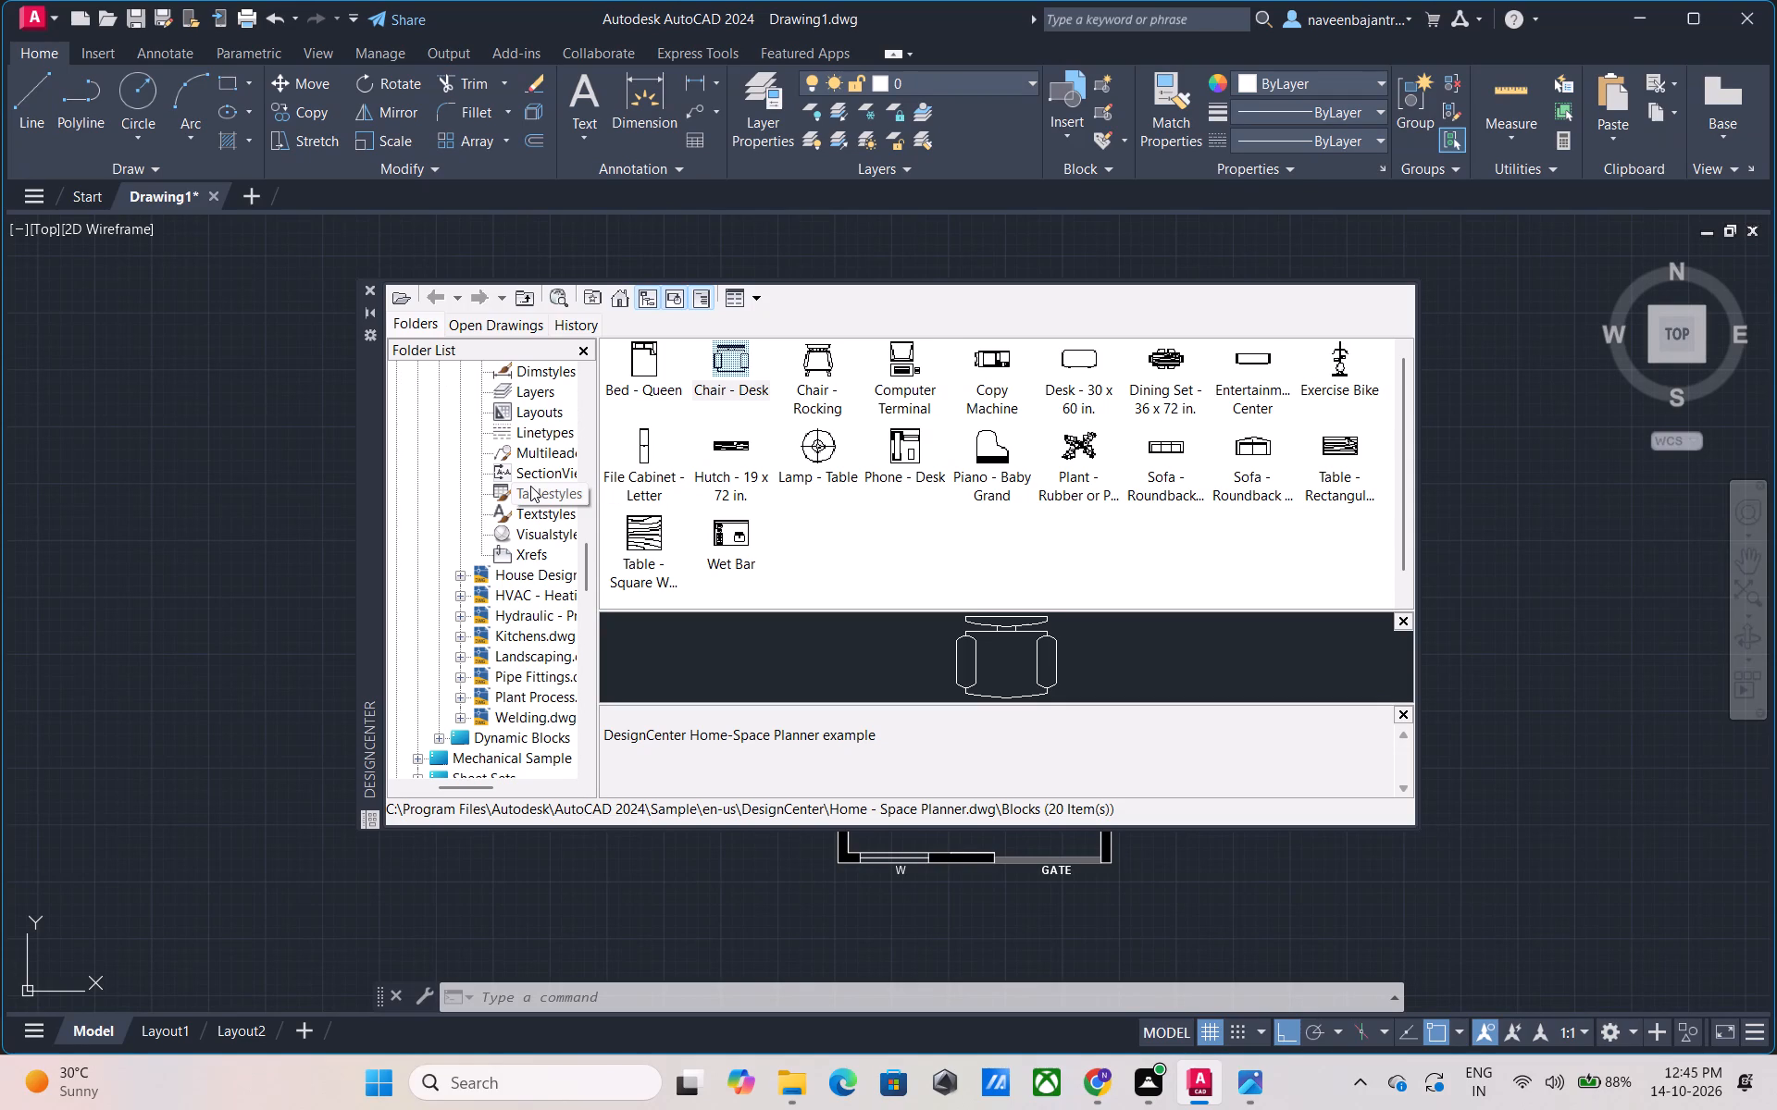
drag(458, 789, 468, 789)
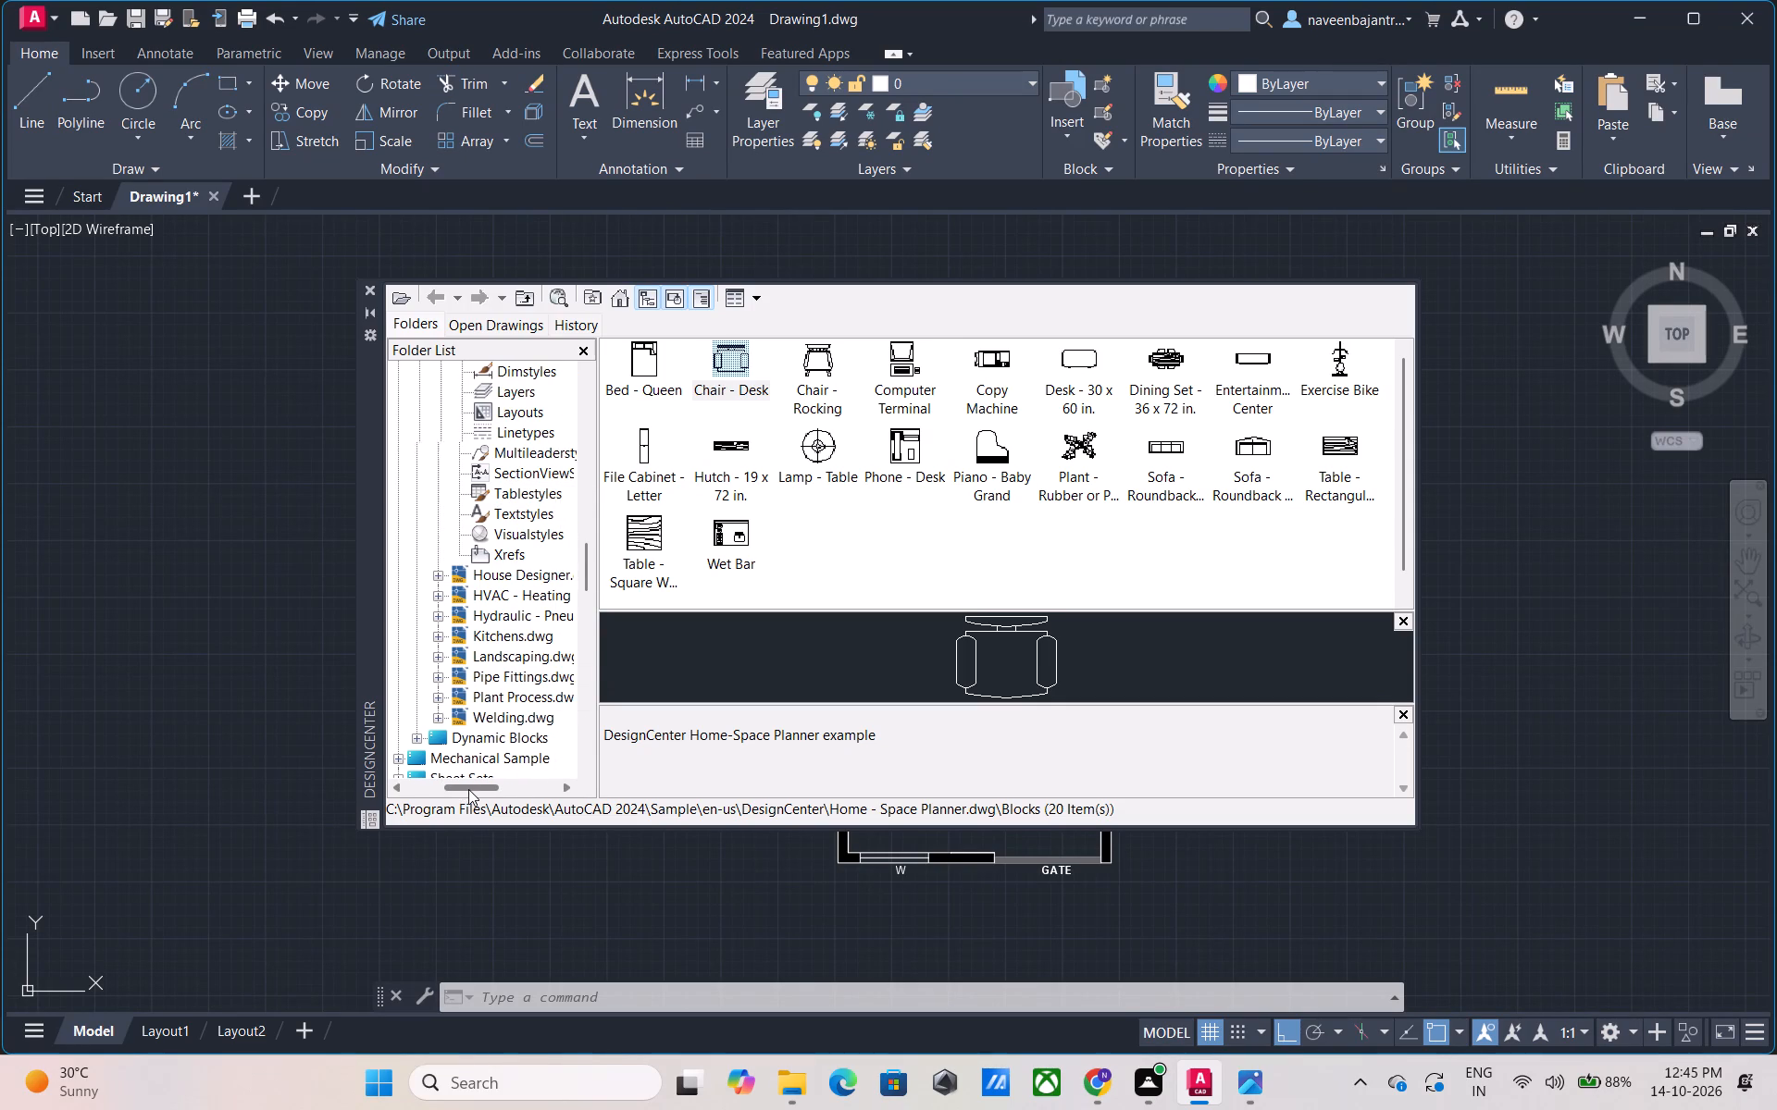
drag(468, 789, 473, 789)
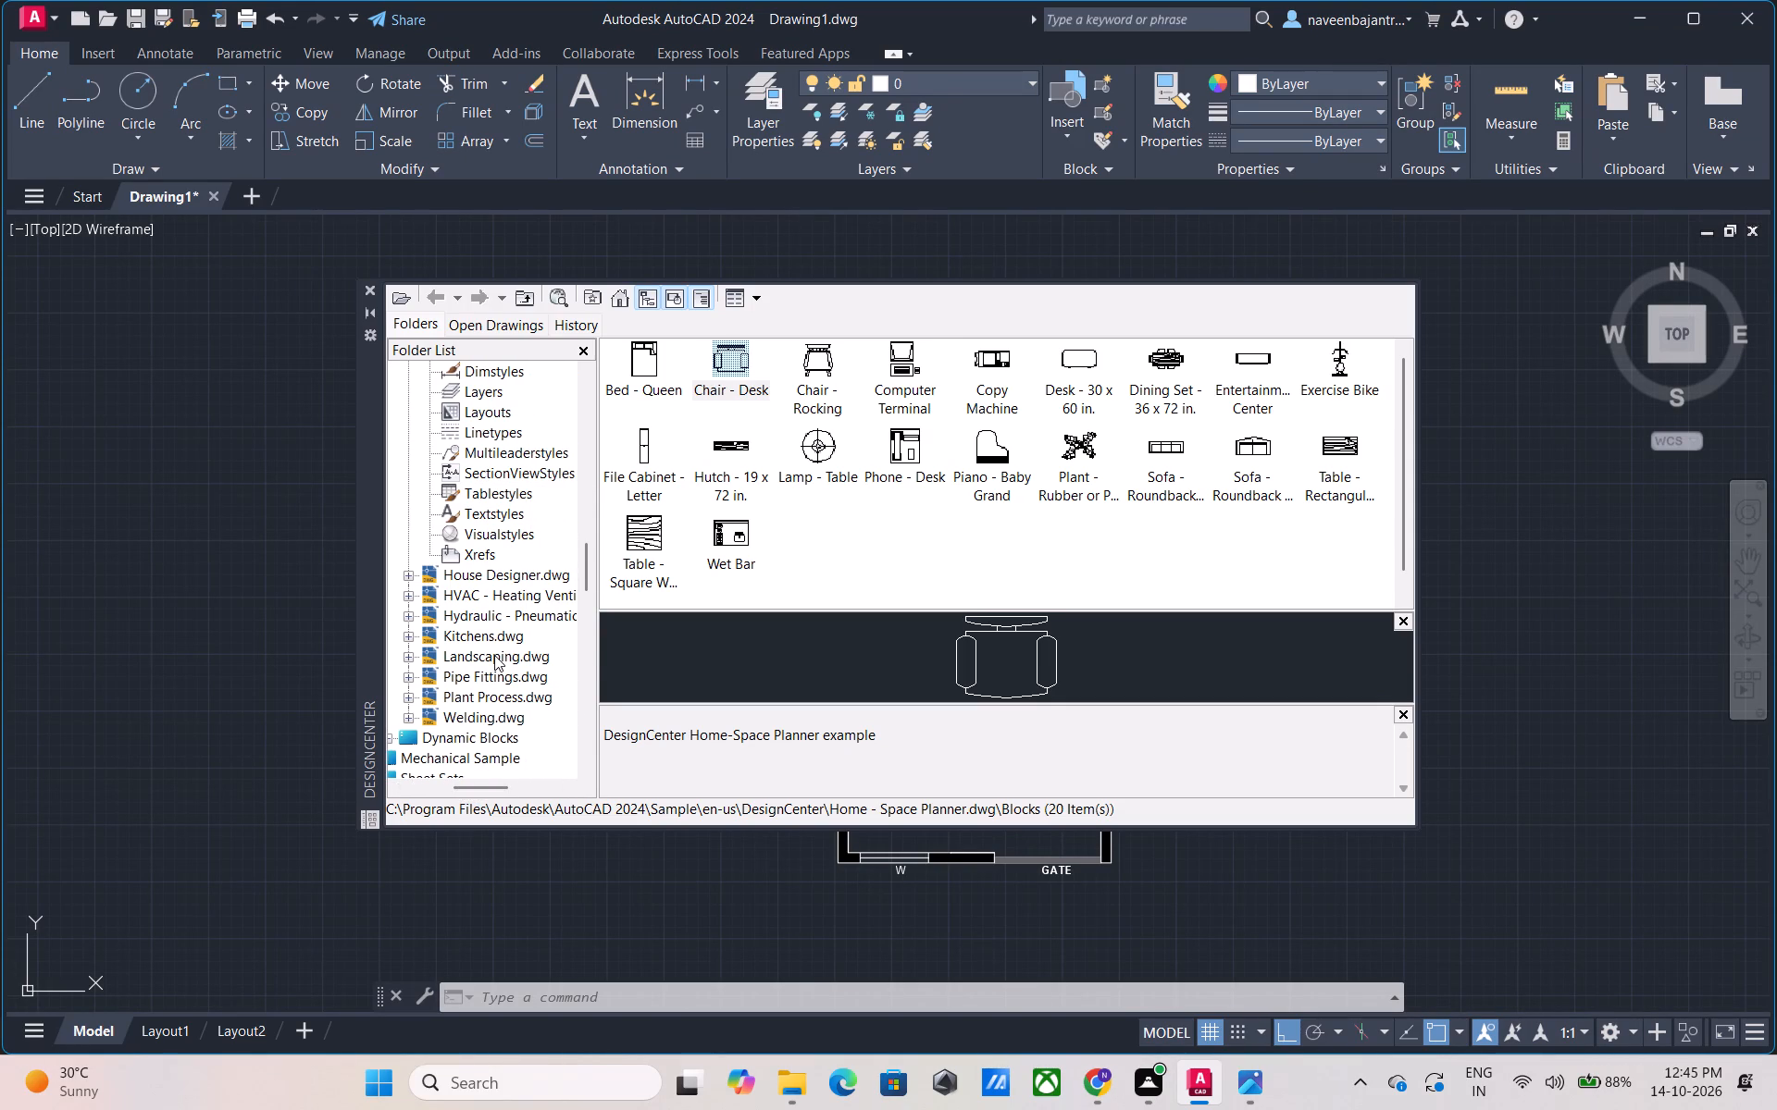
scroll(495, 655, down, 1)
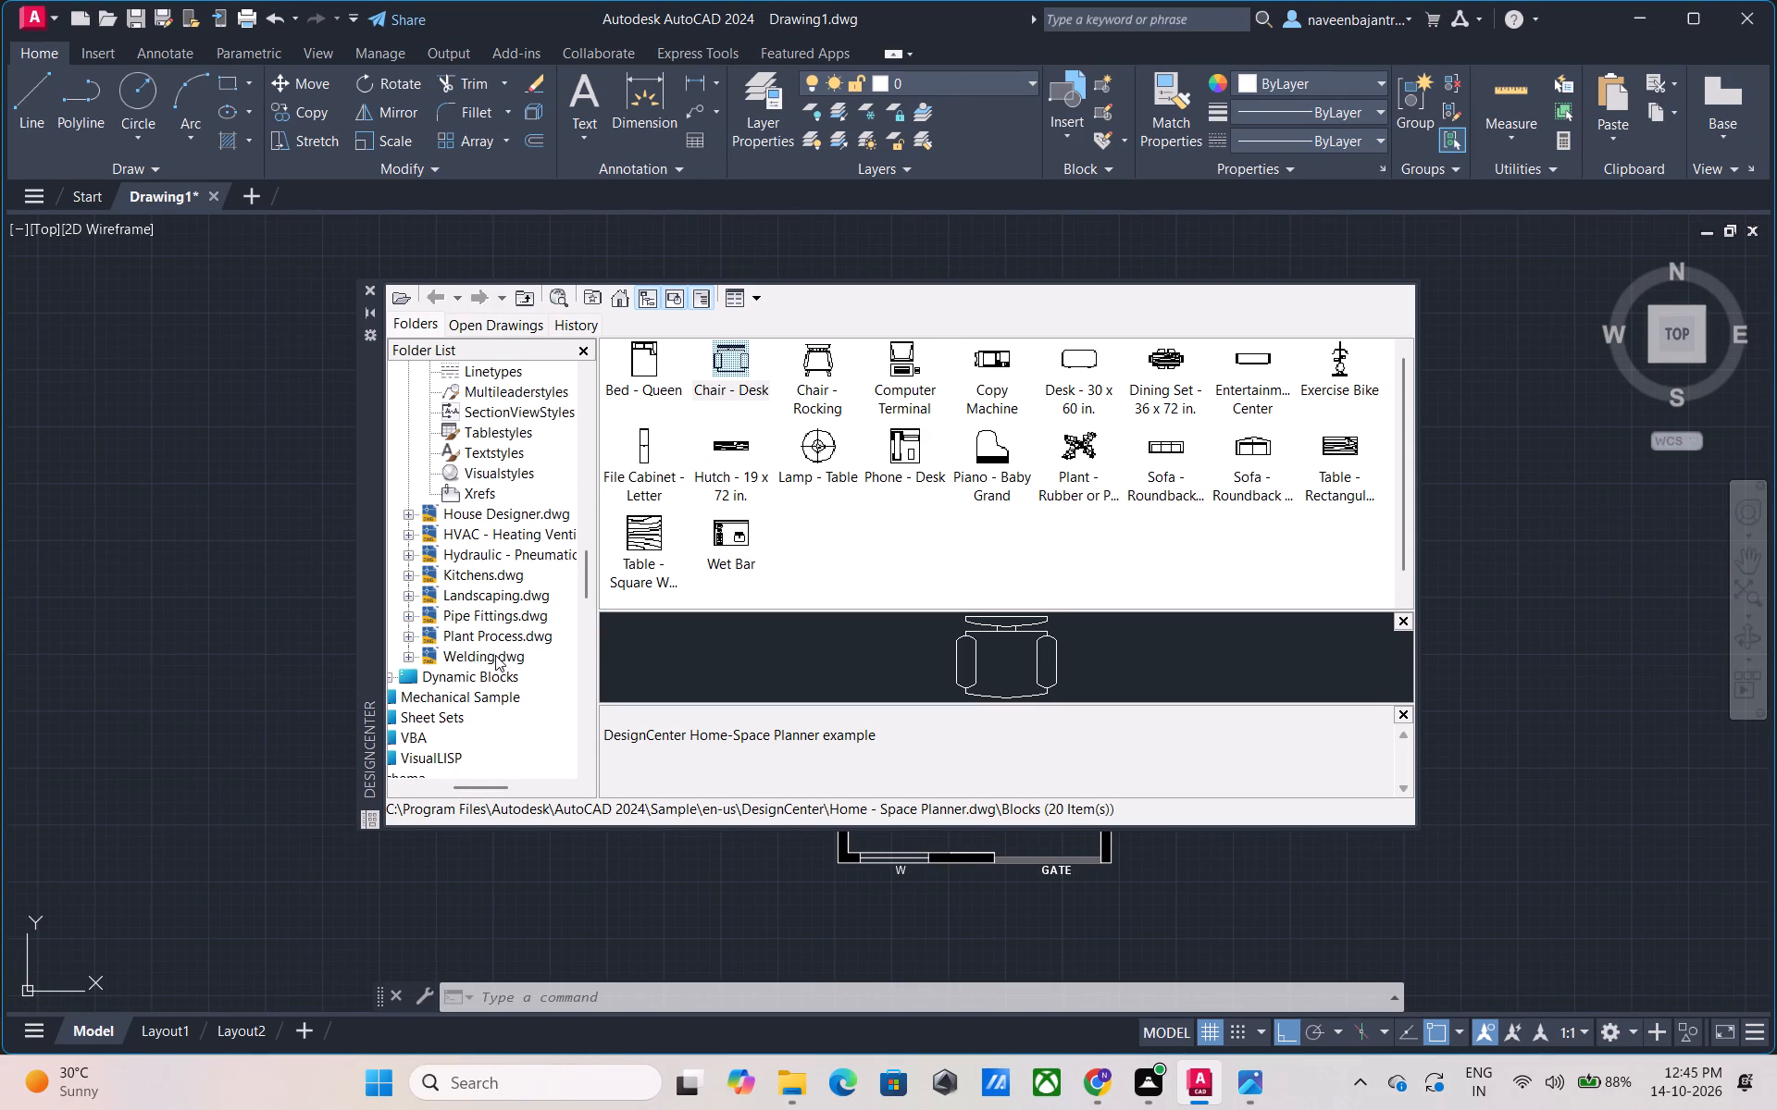
scroll(495, 655, down, 1)
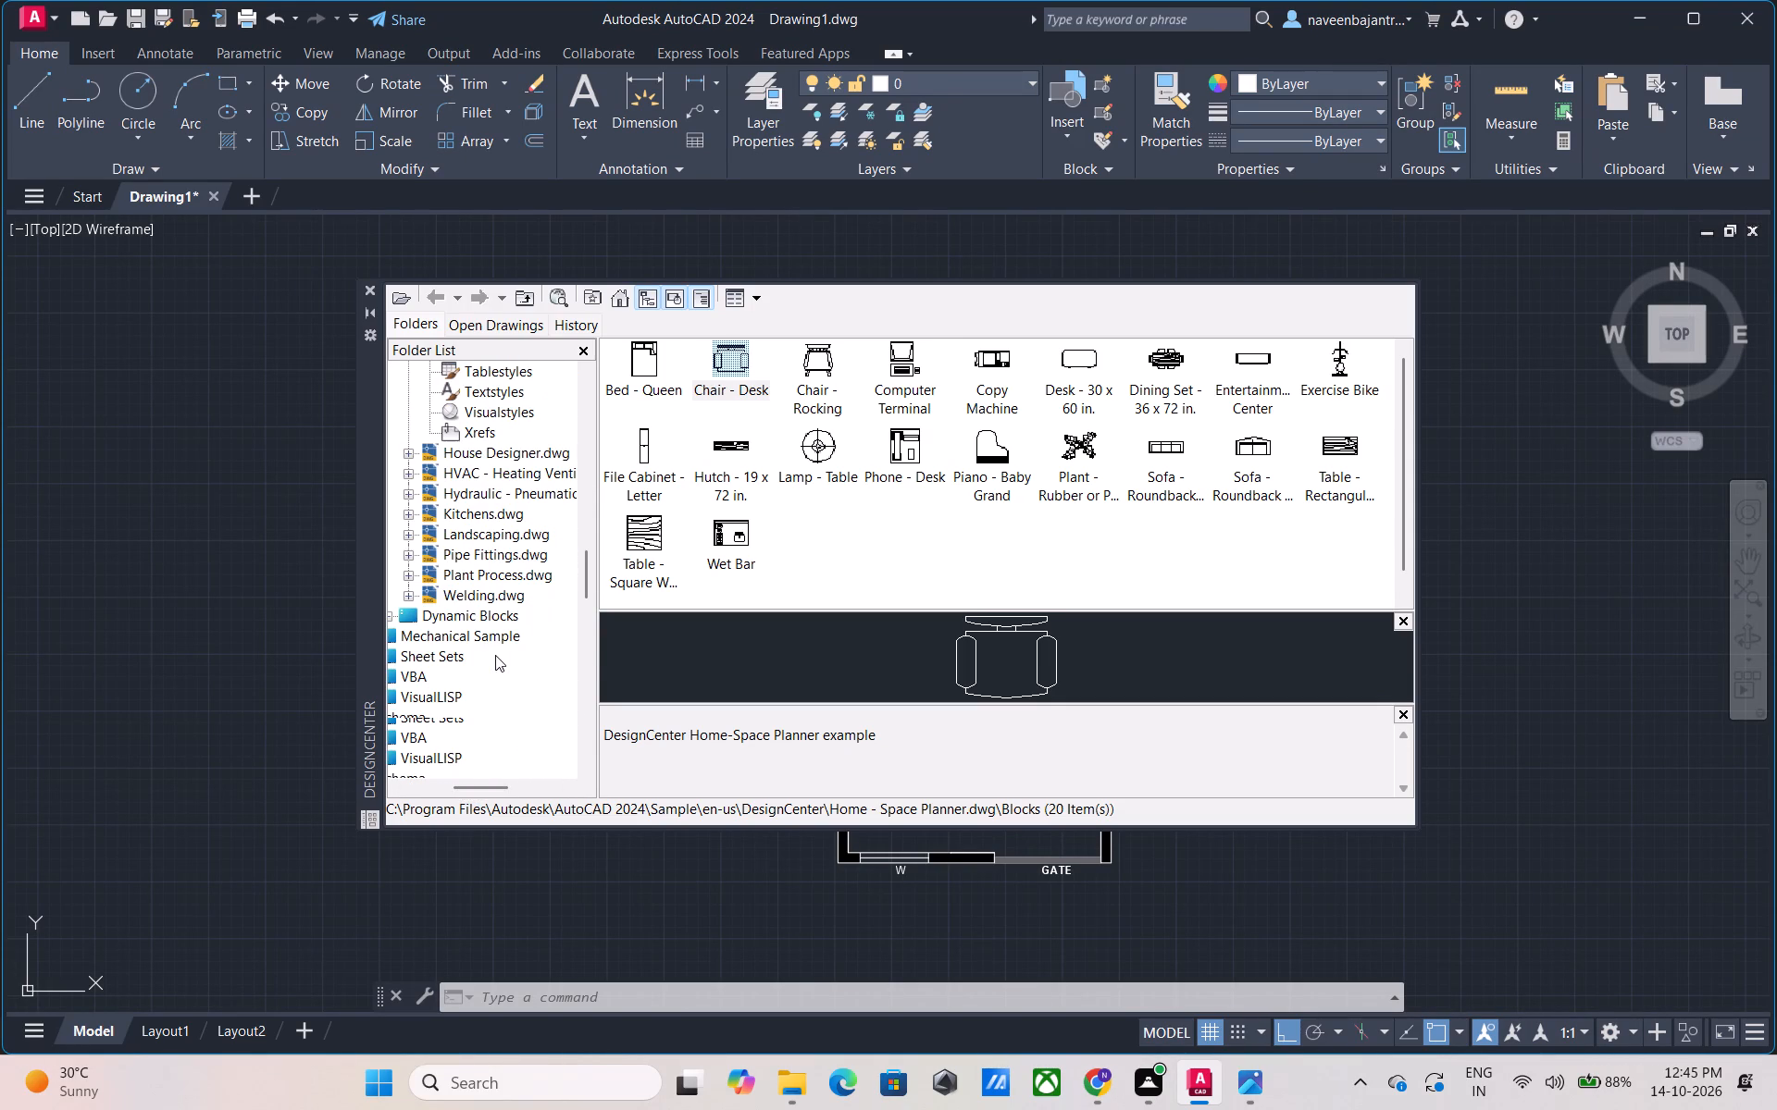
drag(485, 783, 478, 785)
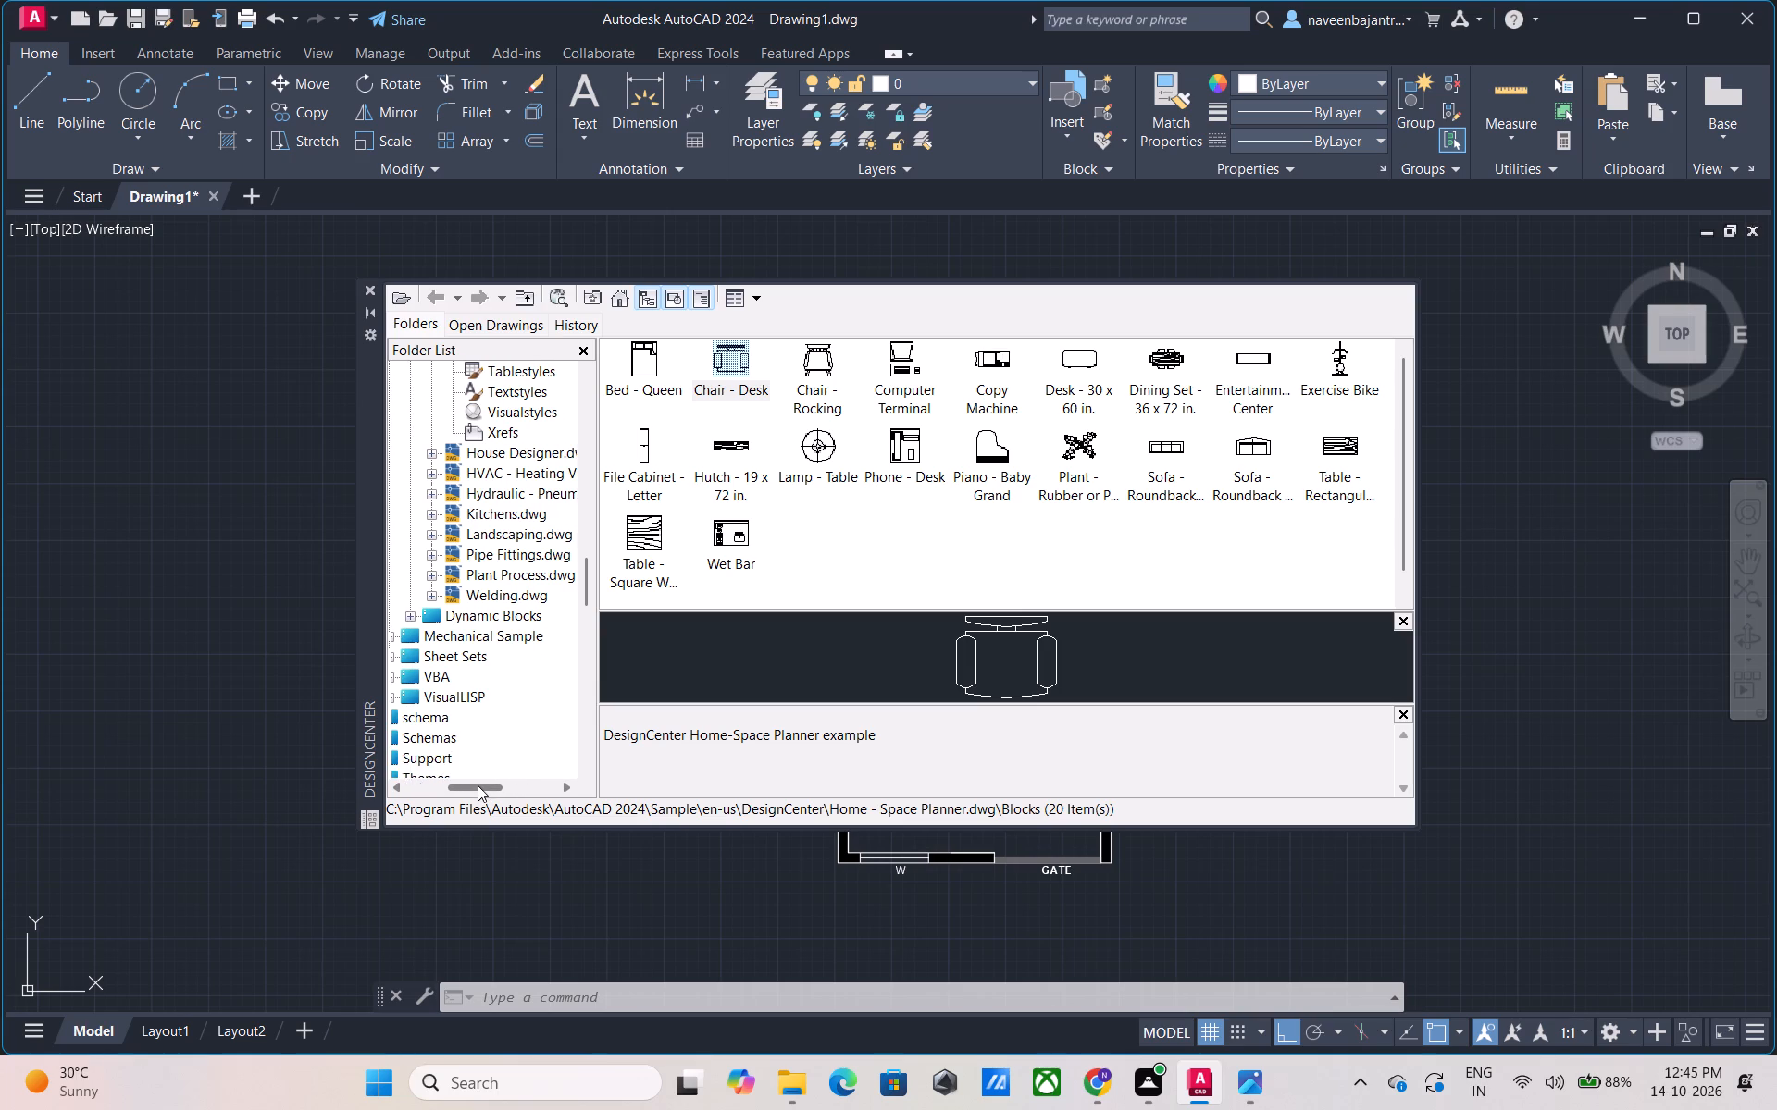
drag(478, 785, 470, 787)
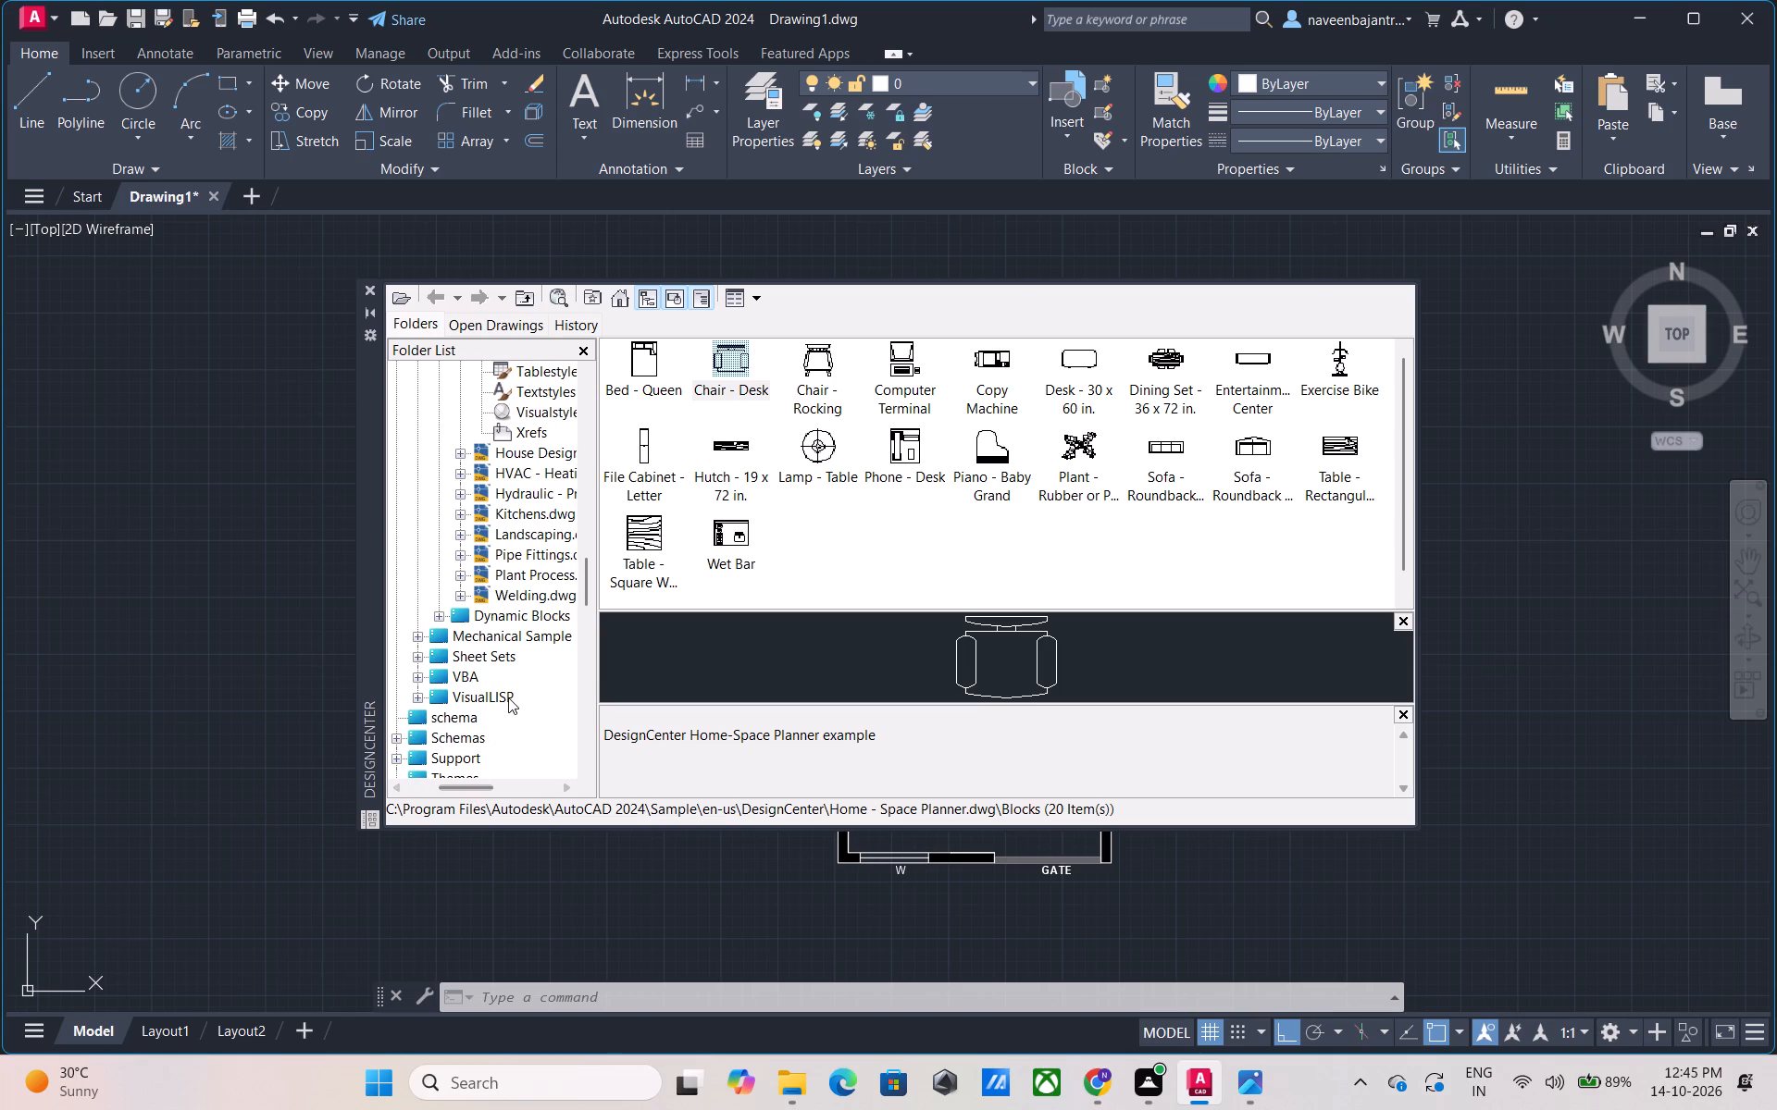
scroll(509, 691, down, 1)
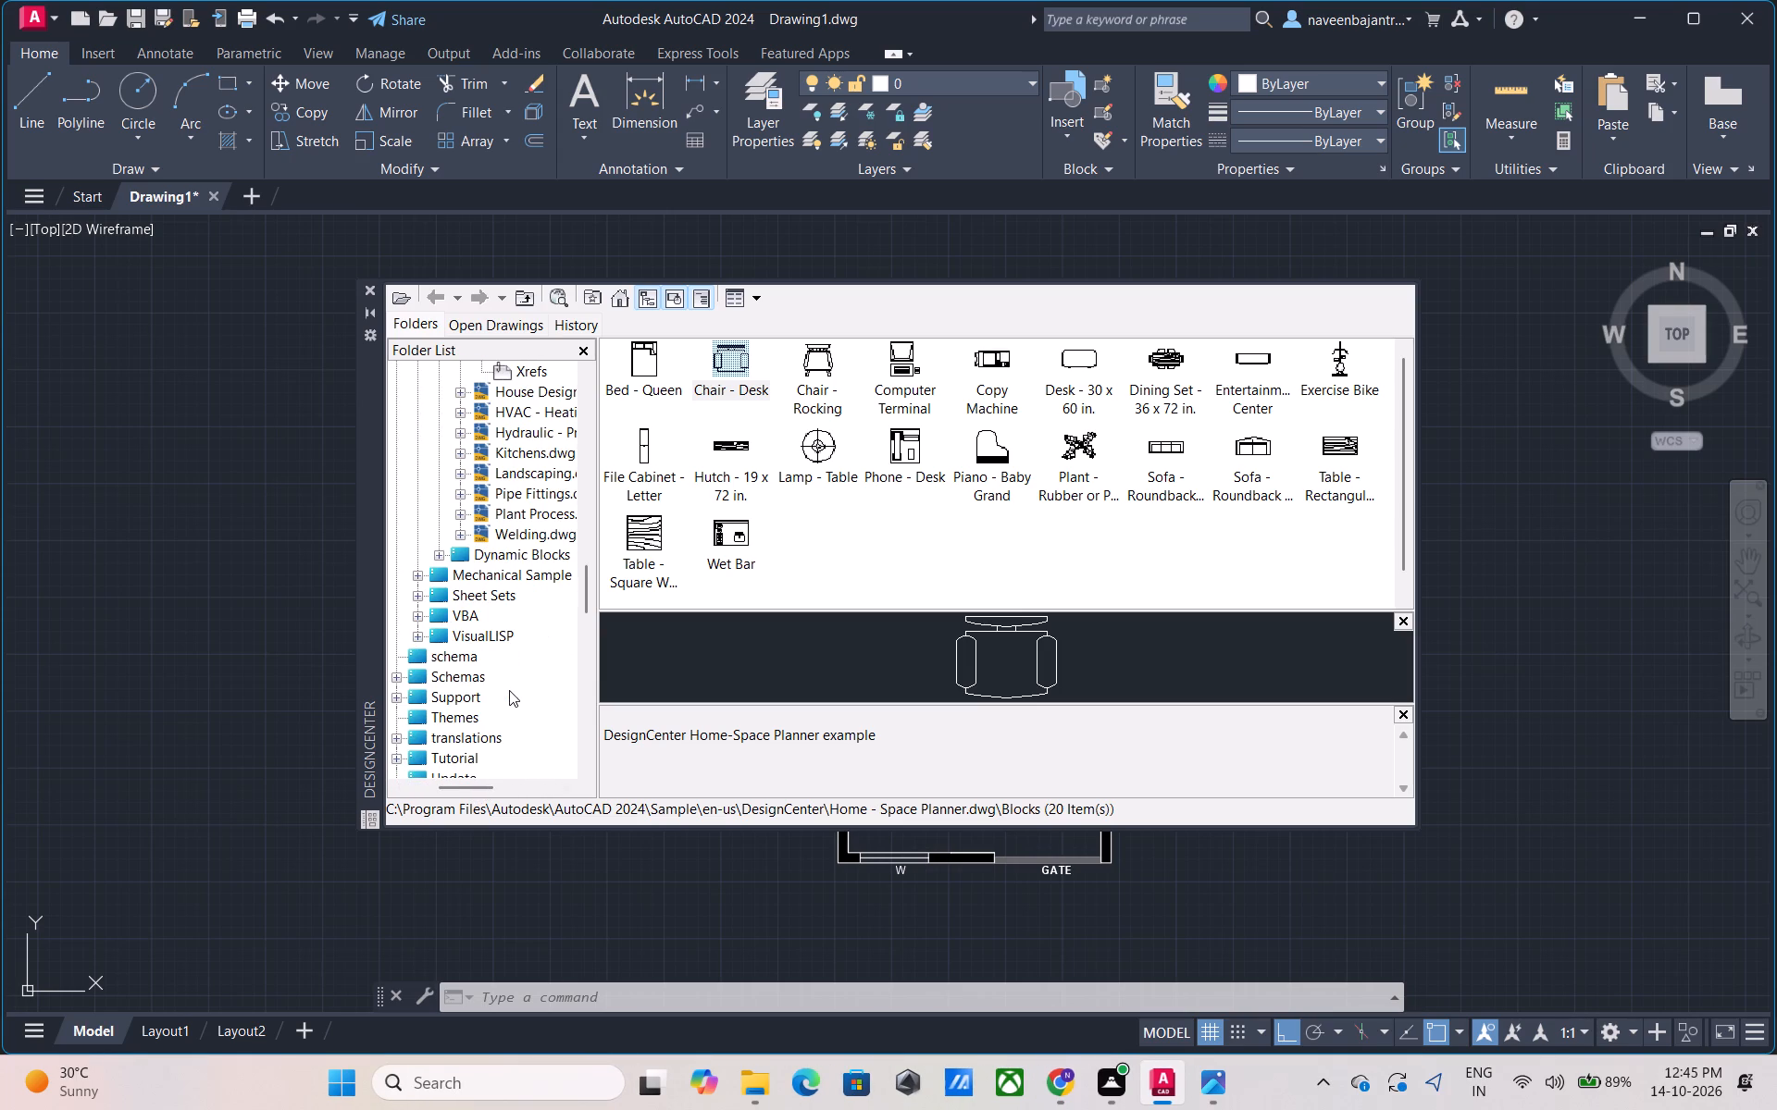
scroll(509, 690, down, 1)
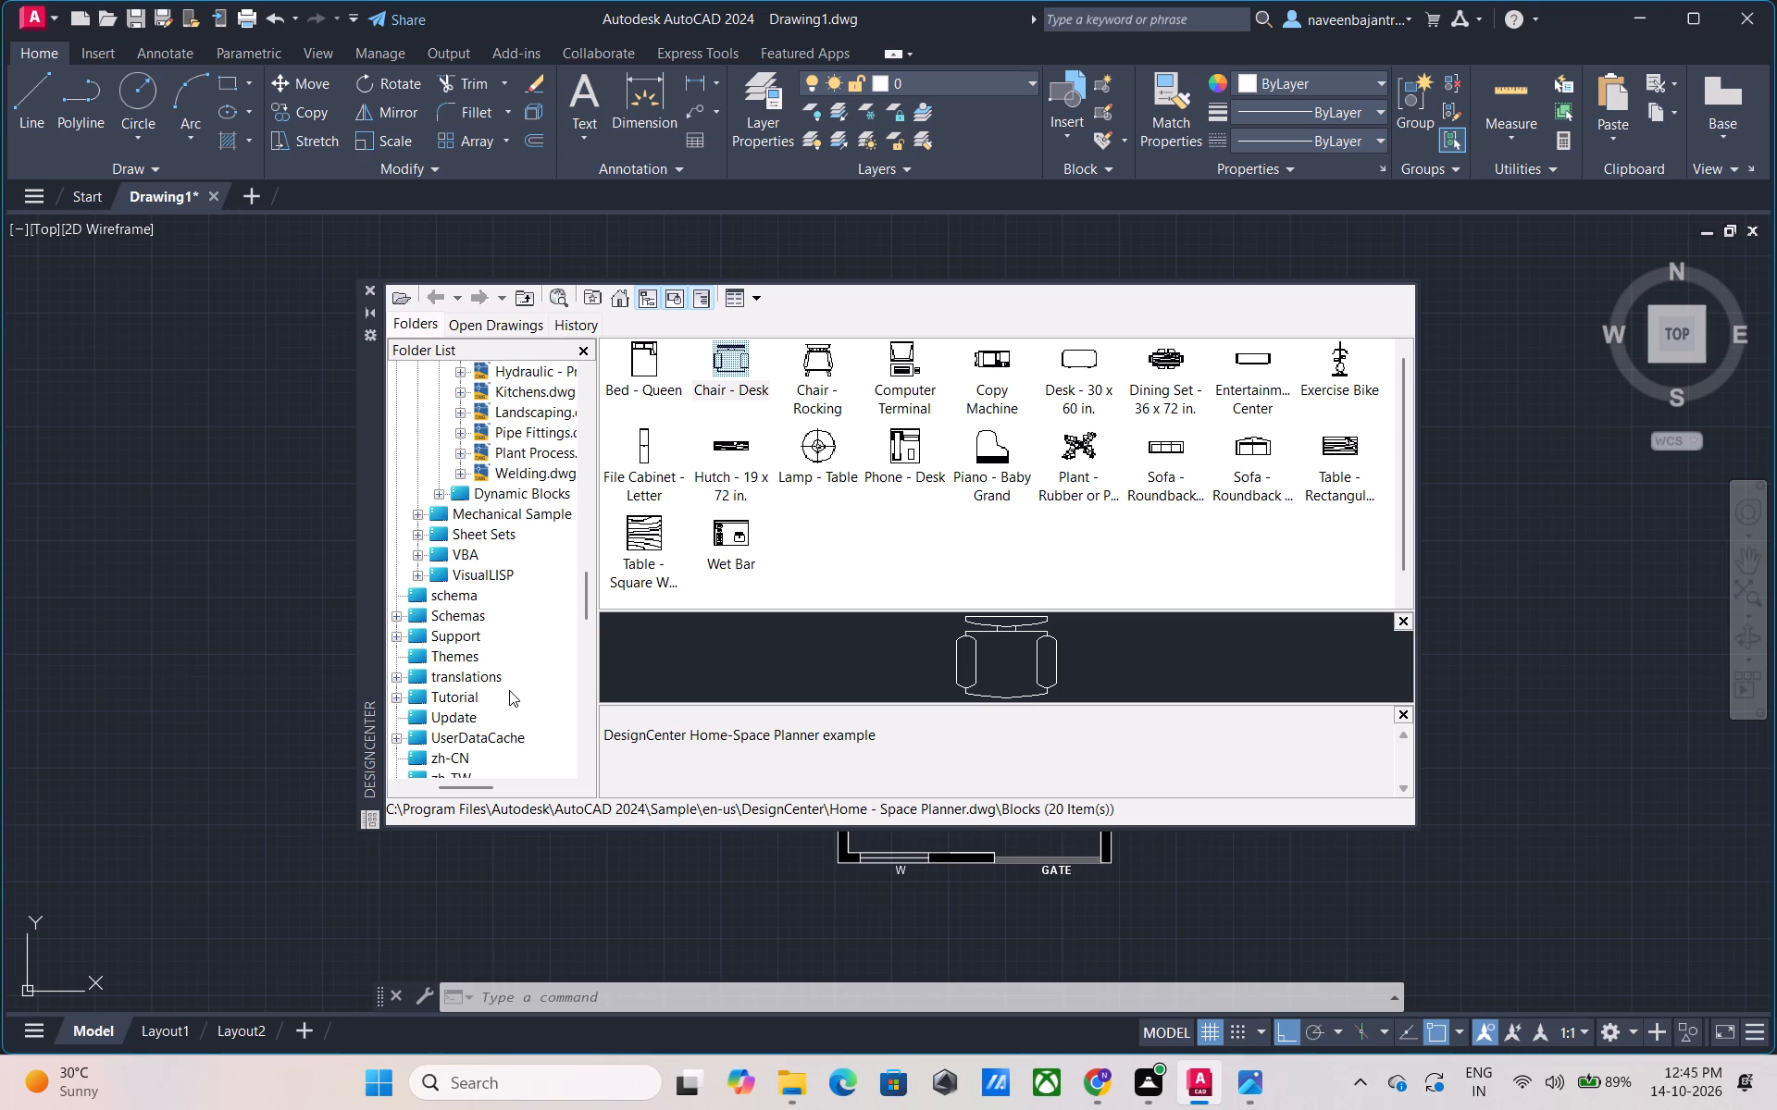
scroll(509, 690, down, 1)
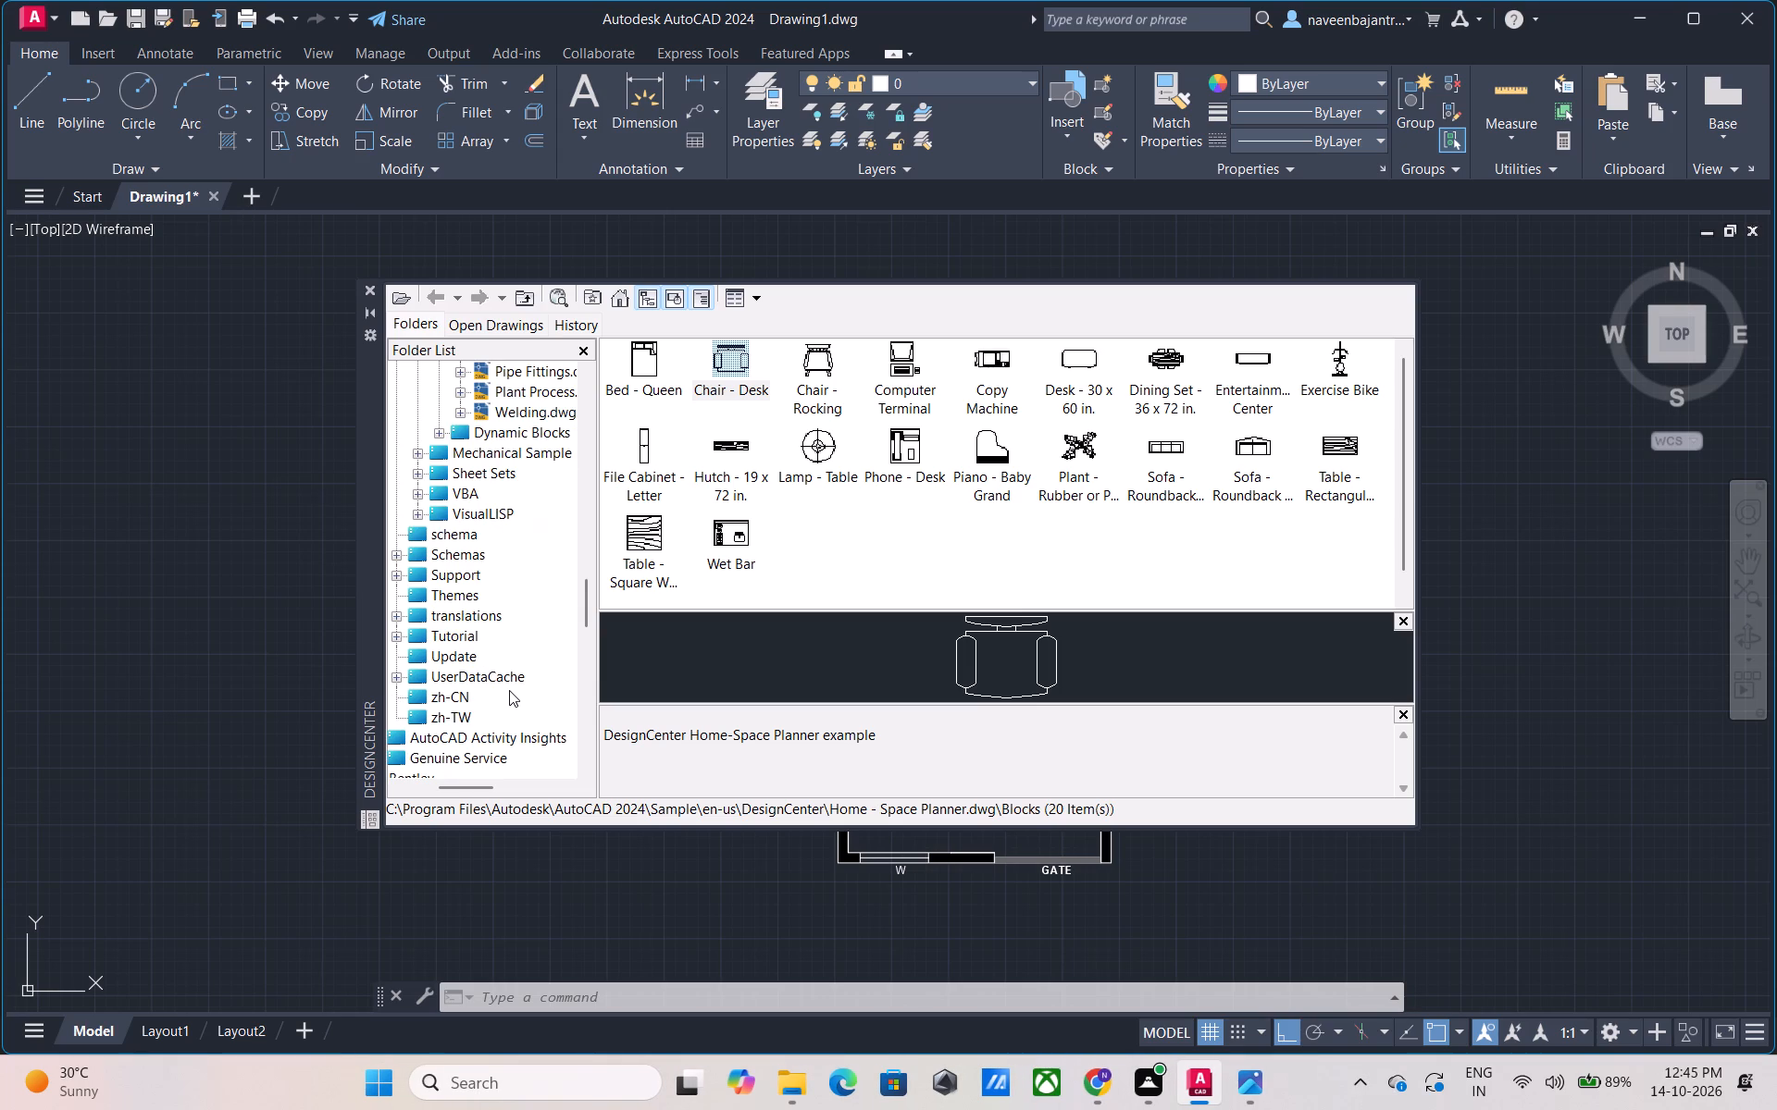
scroll(509, 690, down, 2)
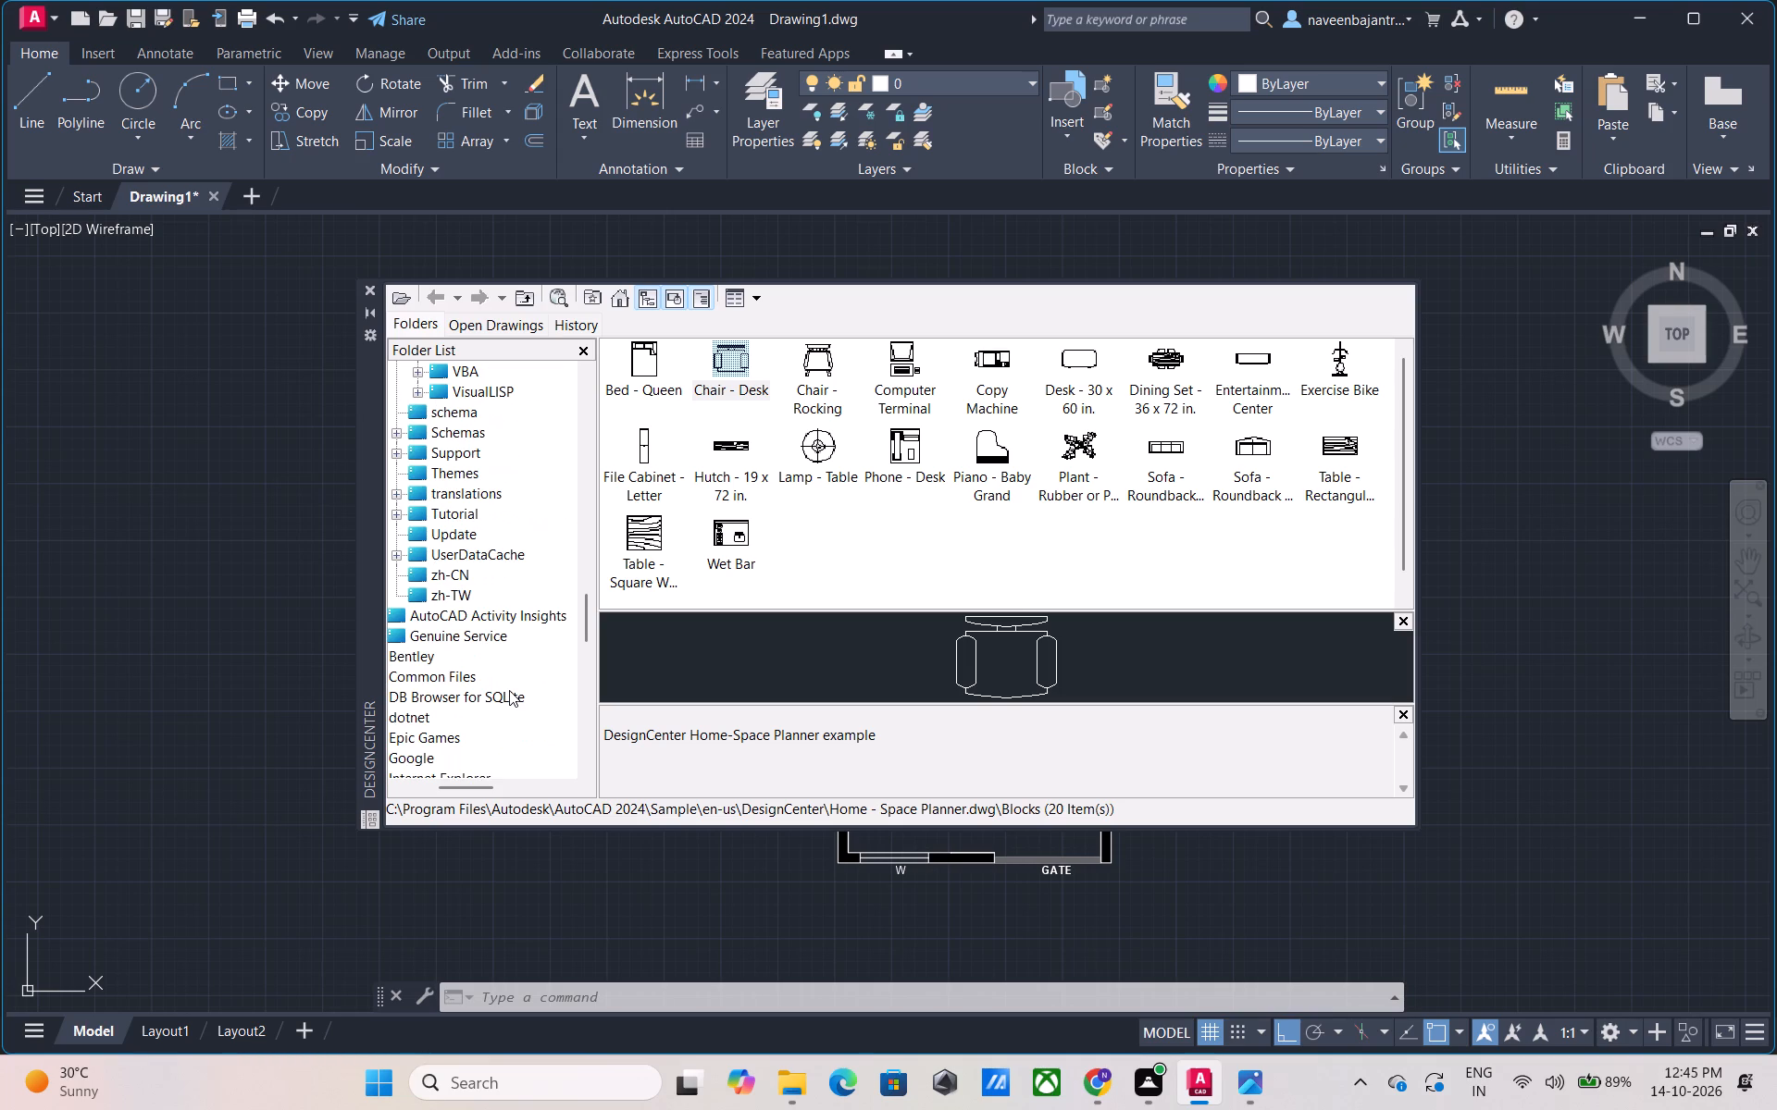
scroll(509, 690, down, 1)
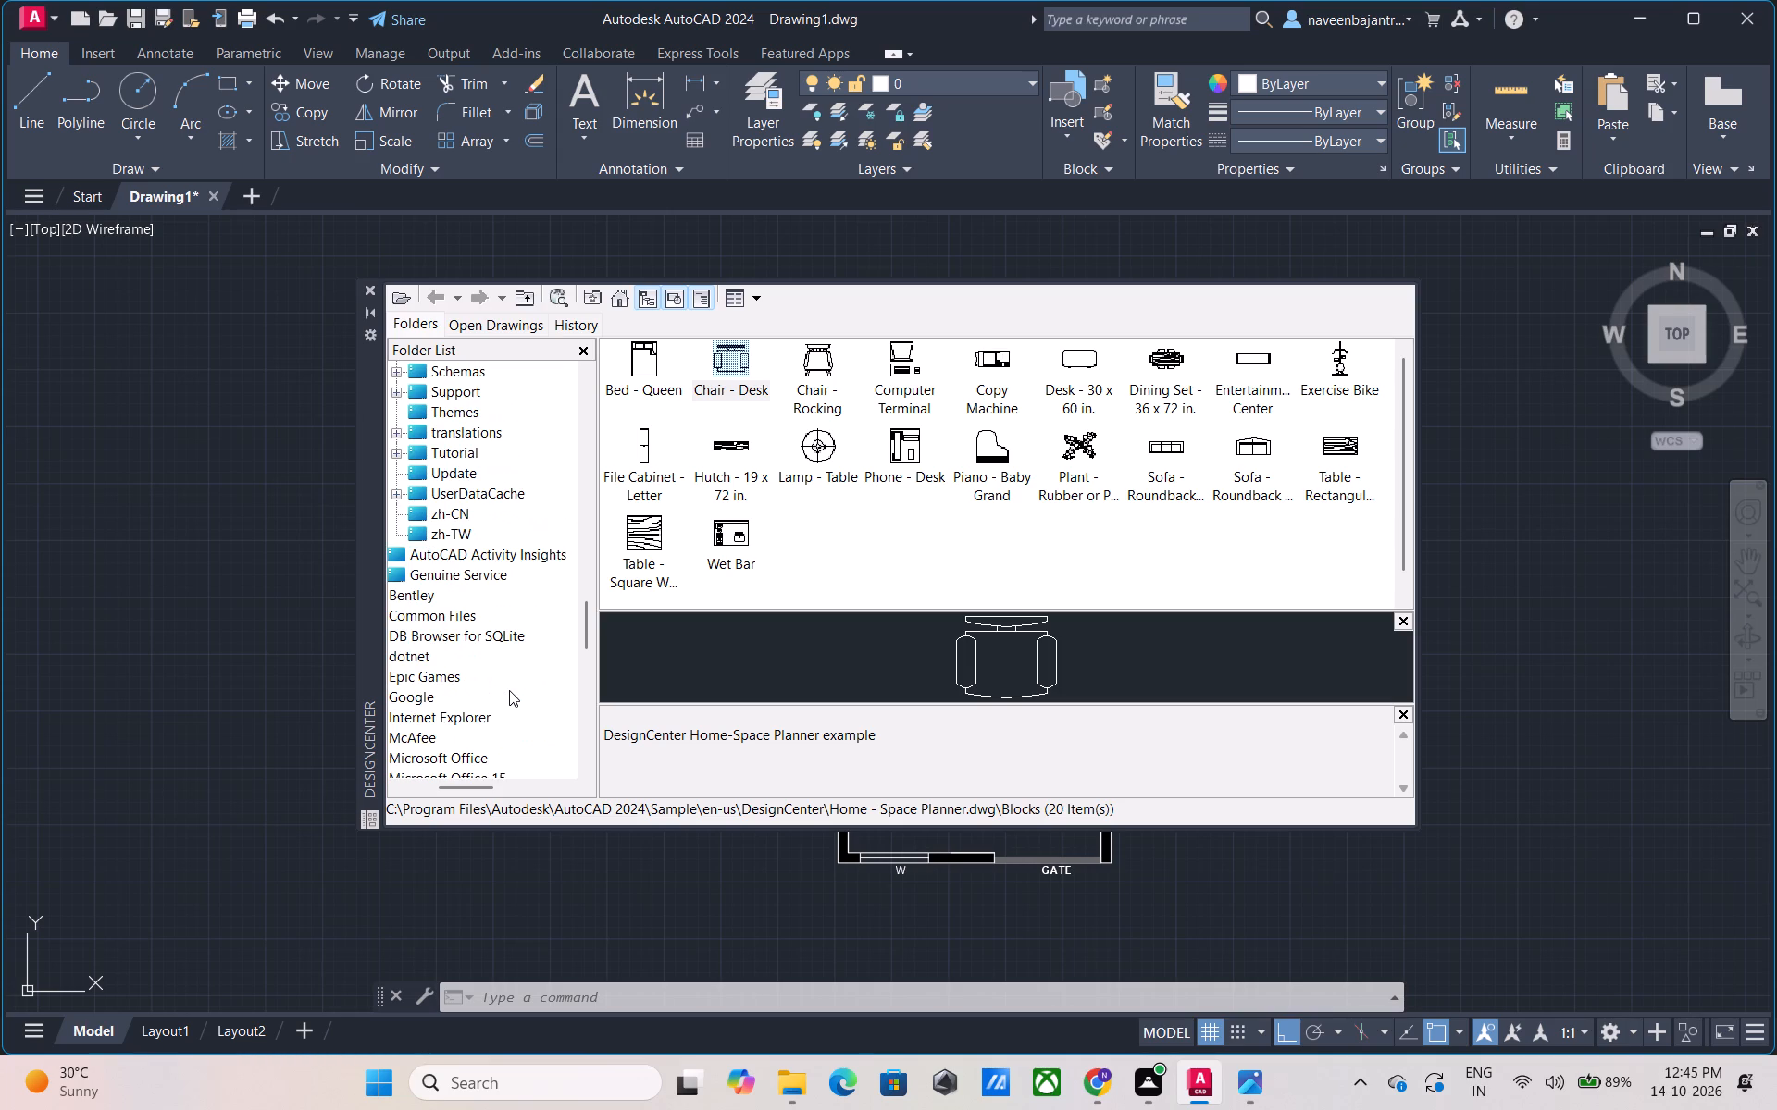
drag(471, 782, 471, 783)
drag(471, 783, 458, 783)
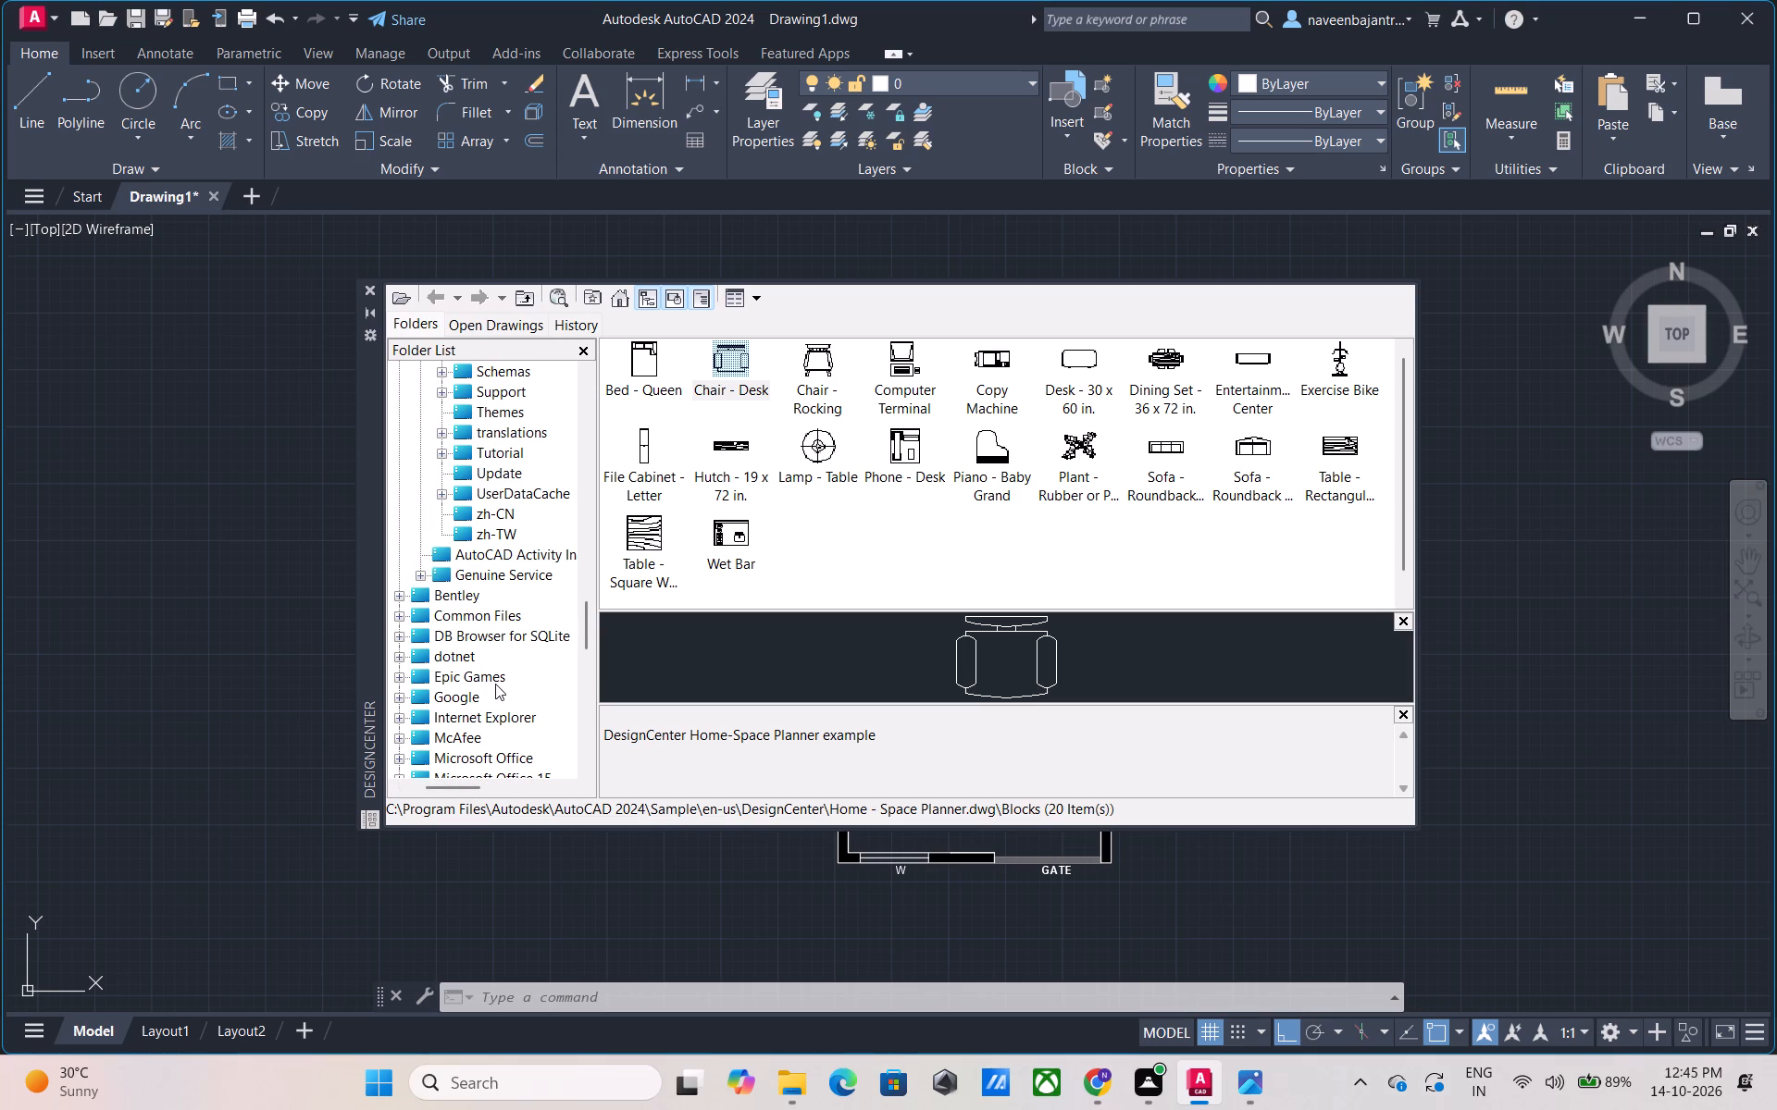
scroll(495, 684, down, 1)
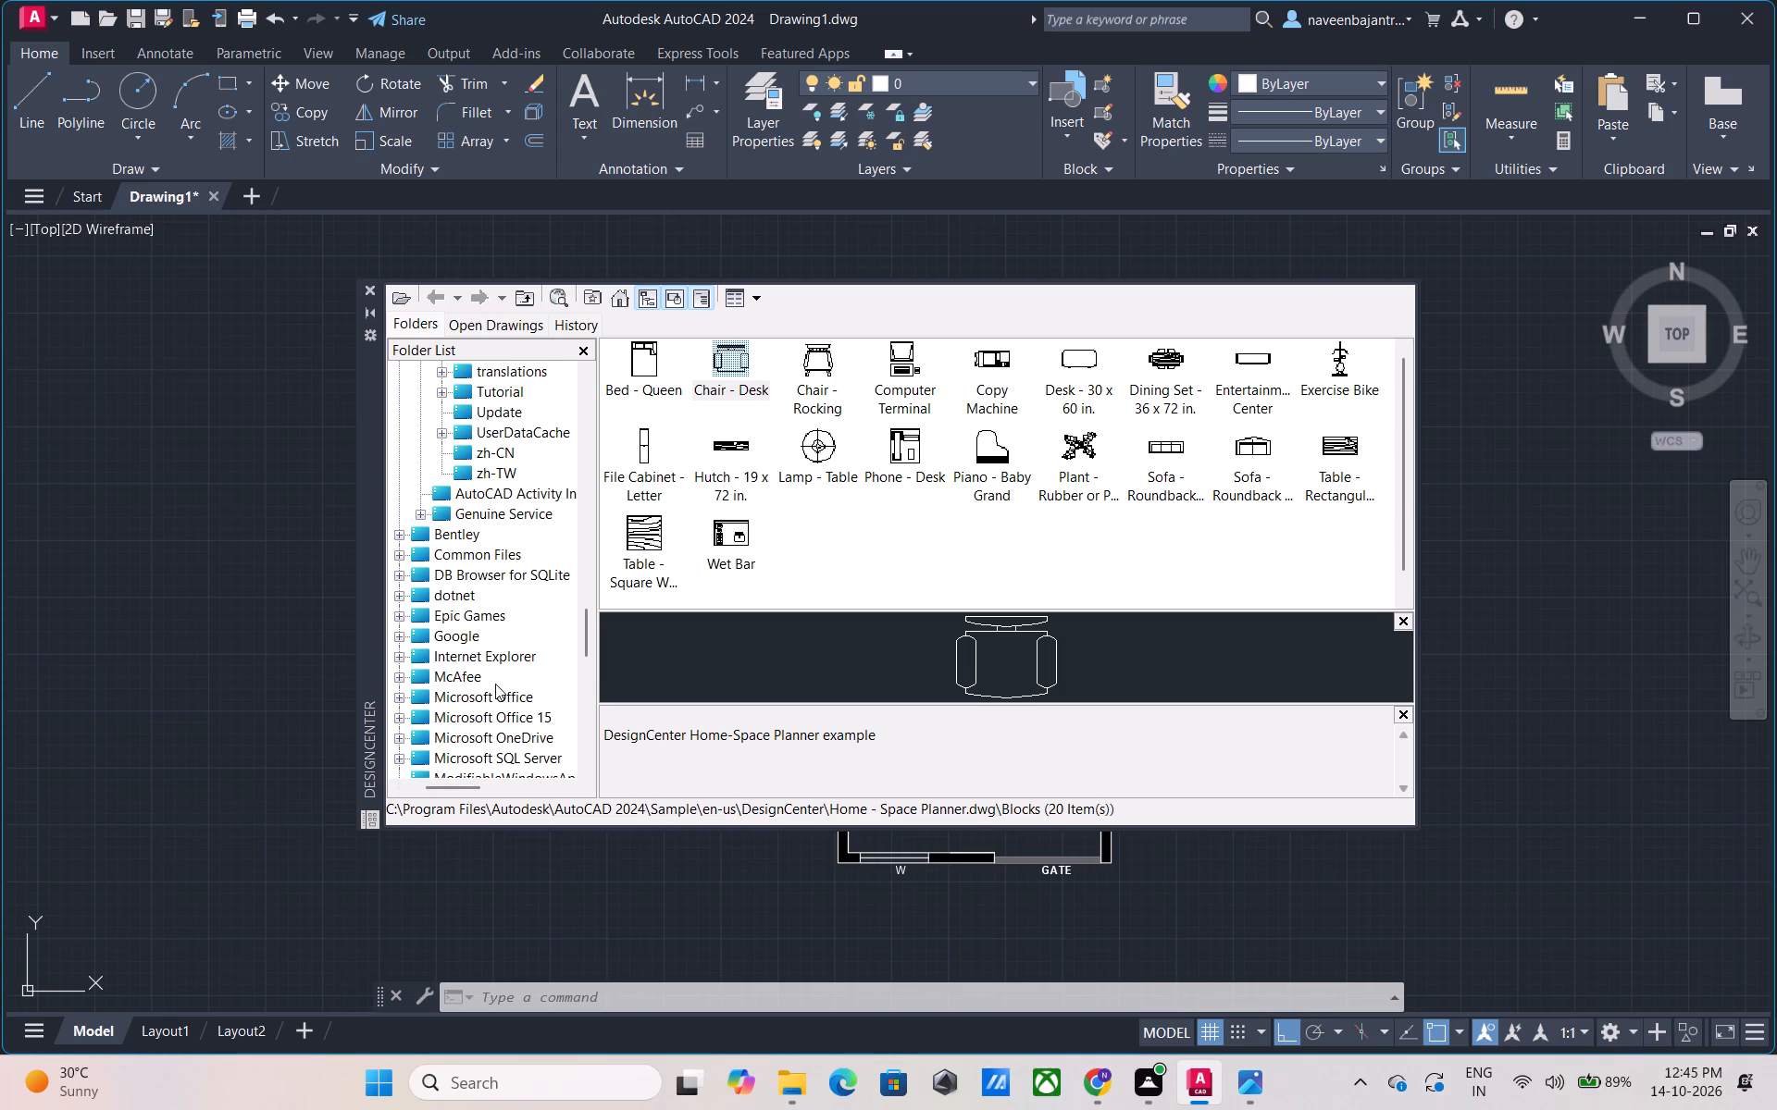
scroll(495, 684, down, 1)
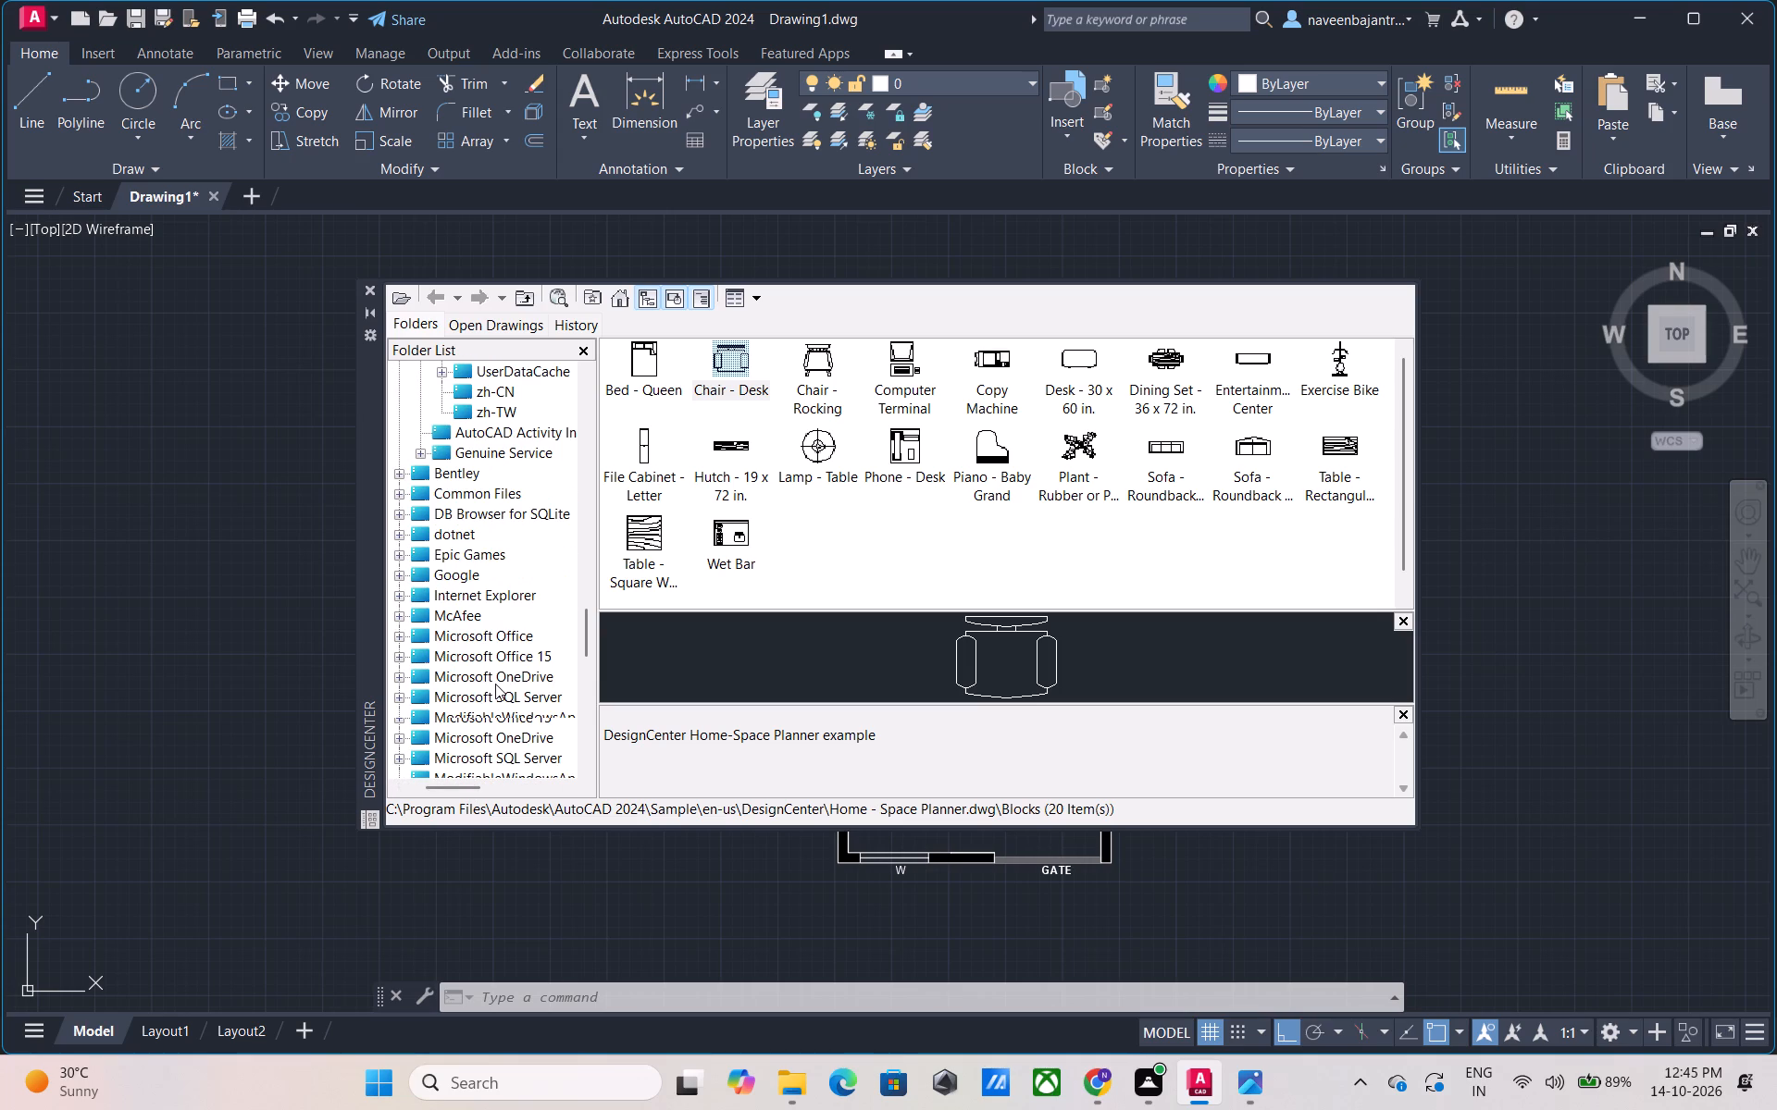
scroll(495, 684, down, 1)
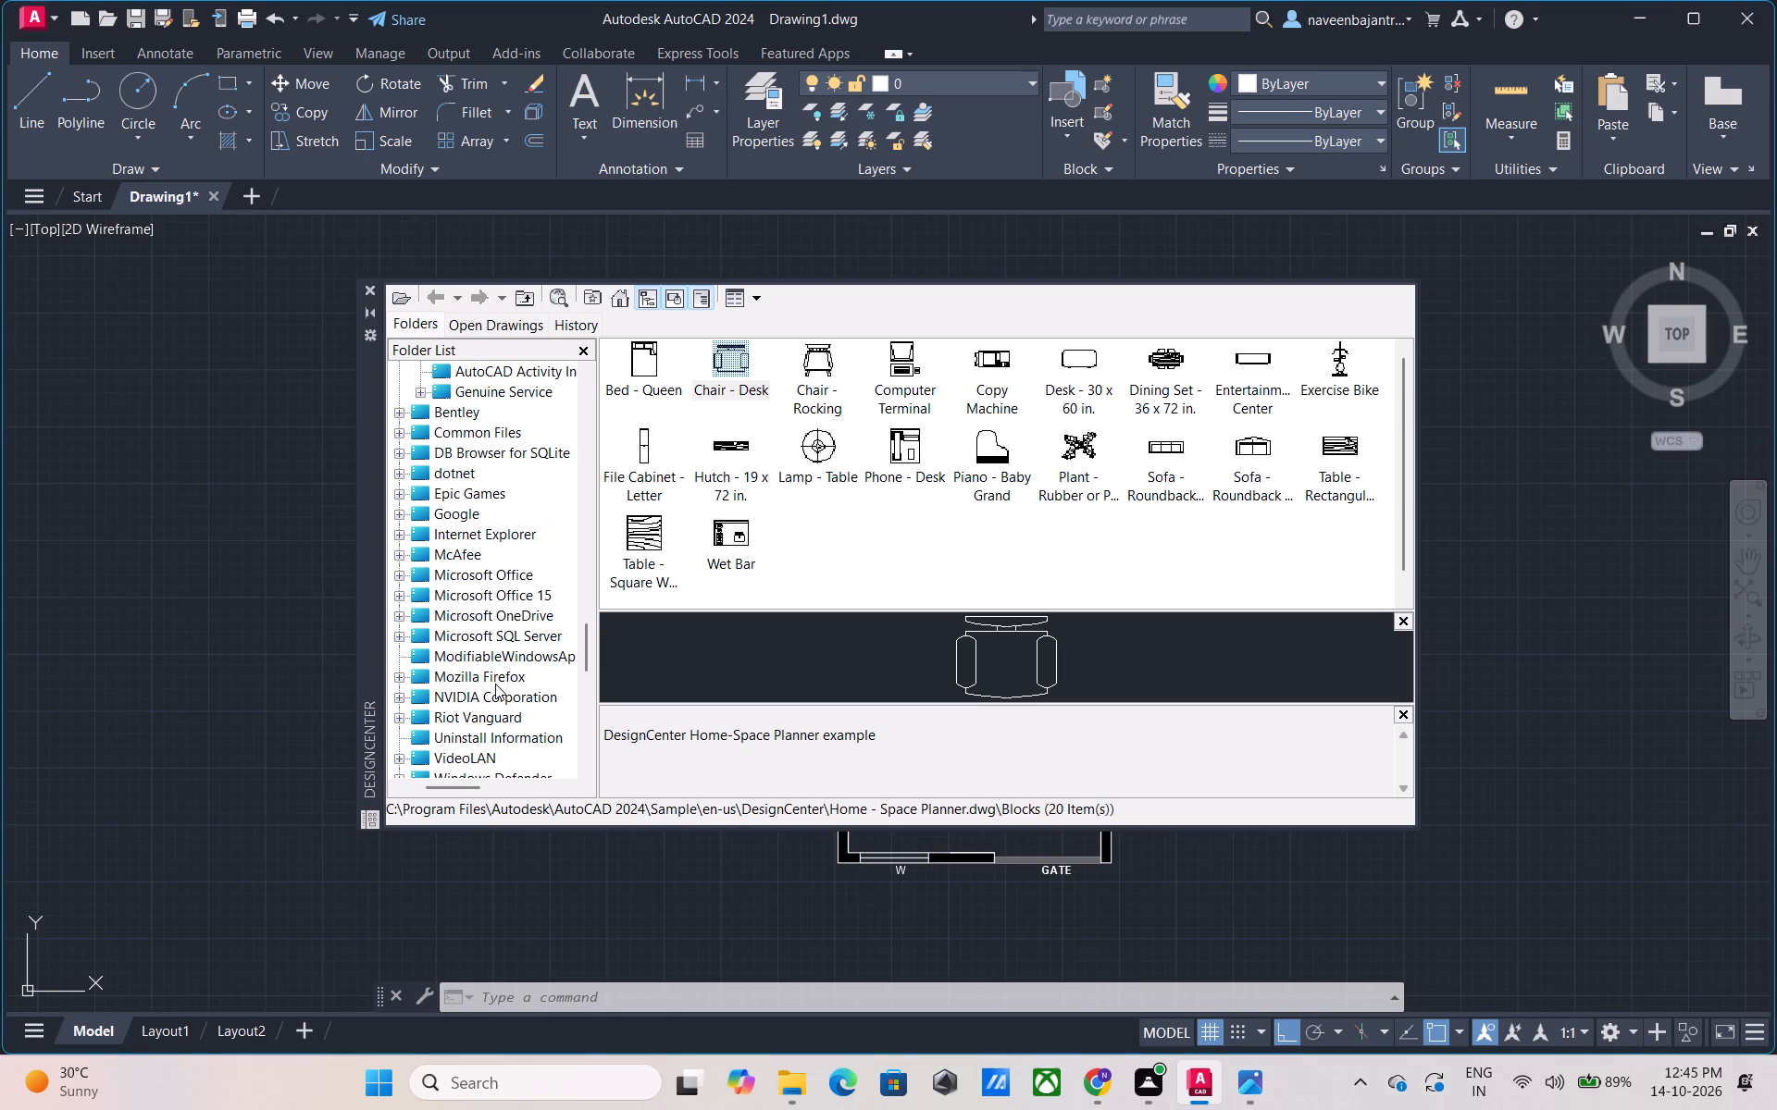
scroll(495, 684, down, 1)
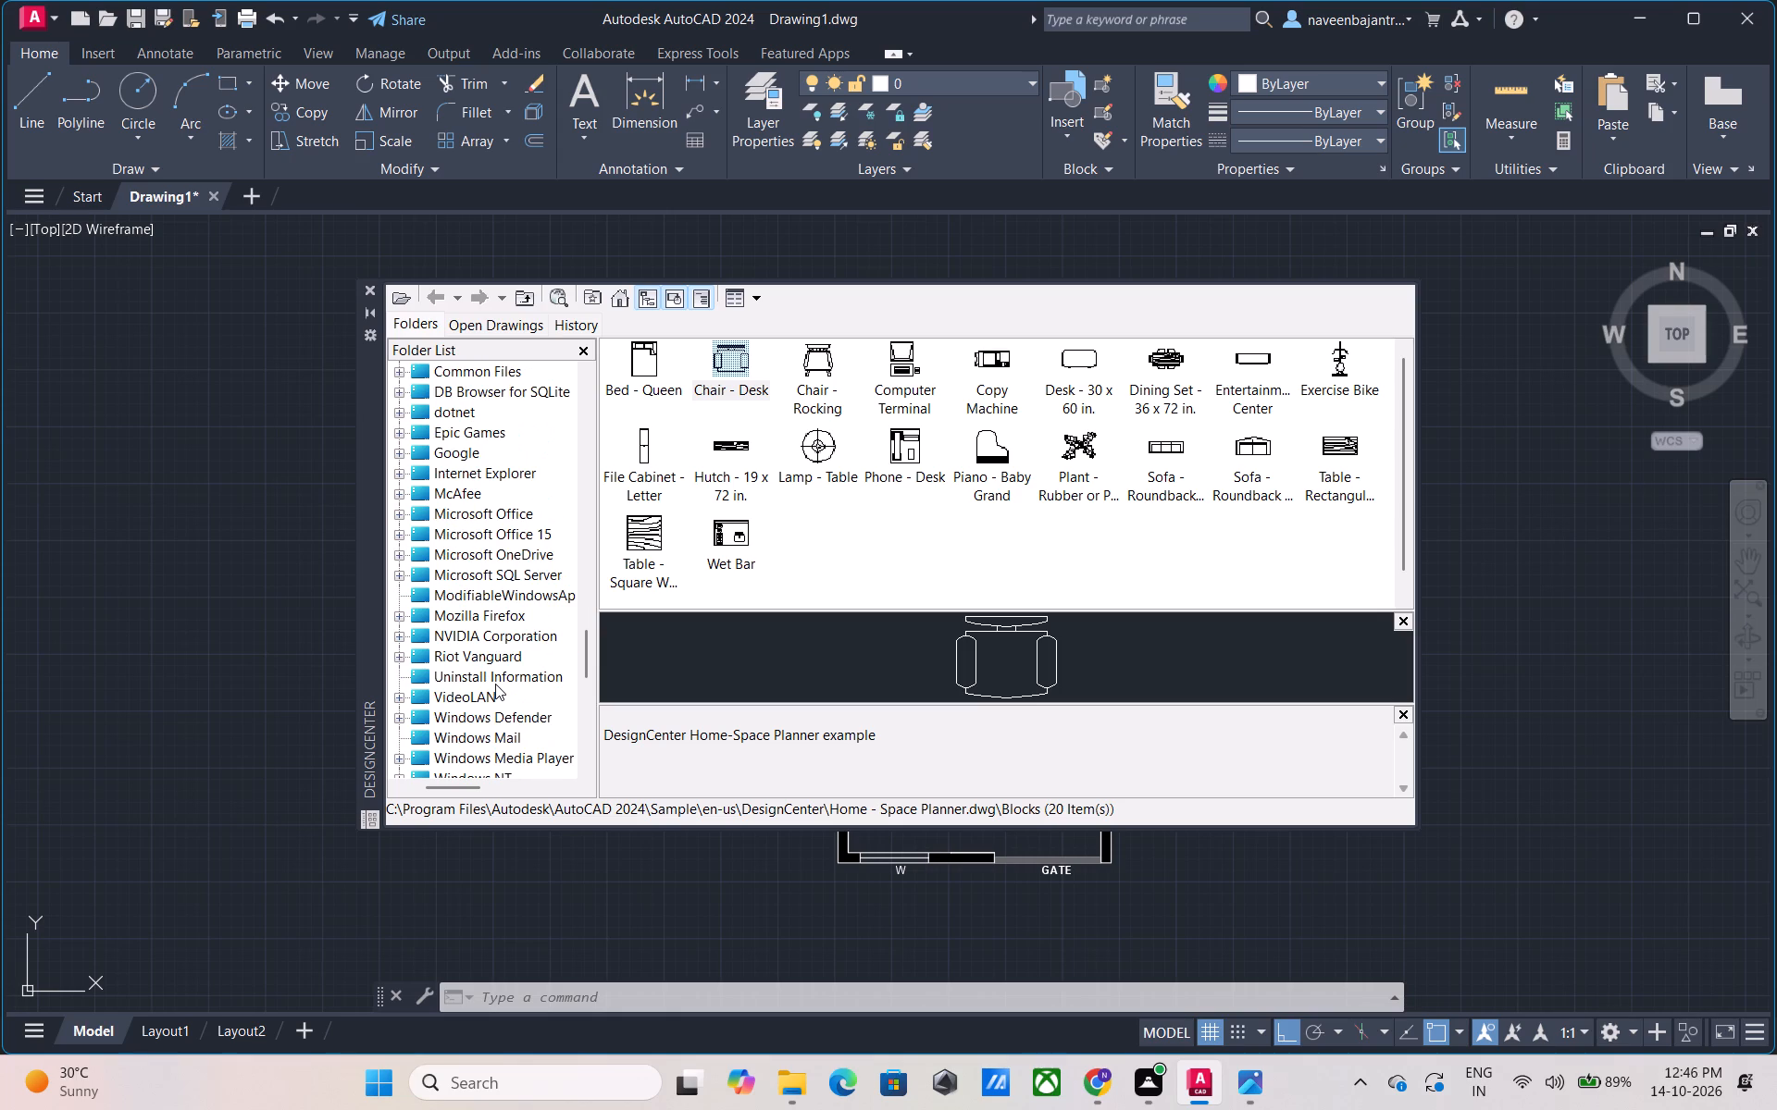
Browse the DesignCenter folder tree past Program Files and the drives to the folders and drawings at its end, looking for block sources.
scroll(495, 684, down, 1)
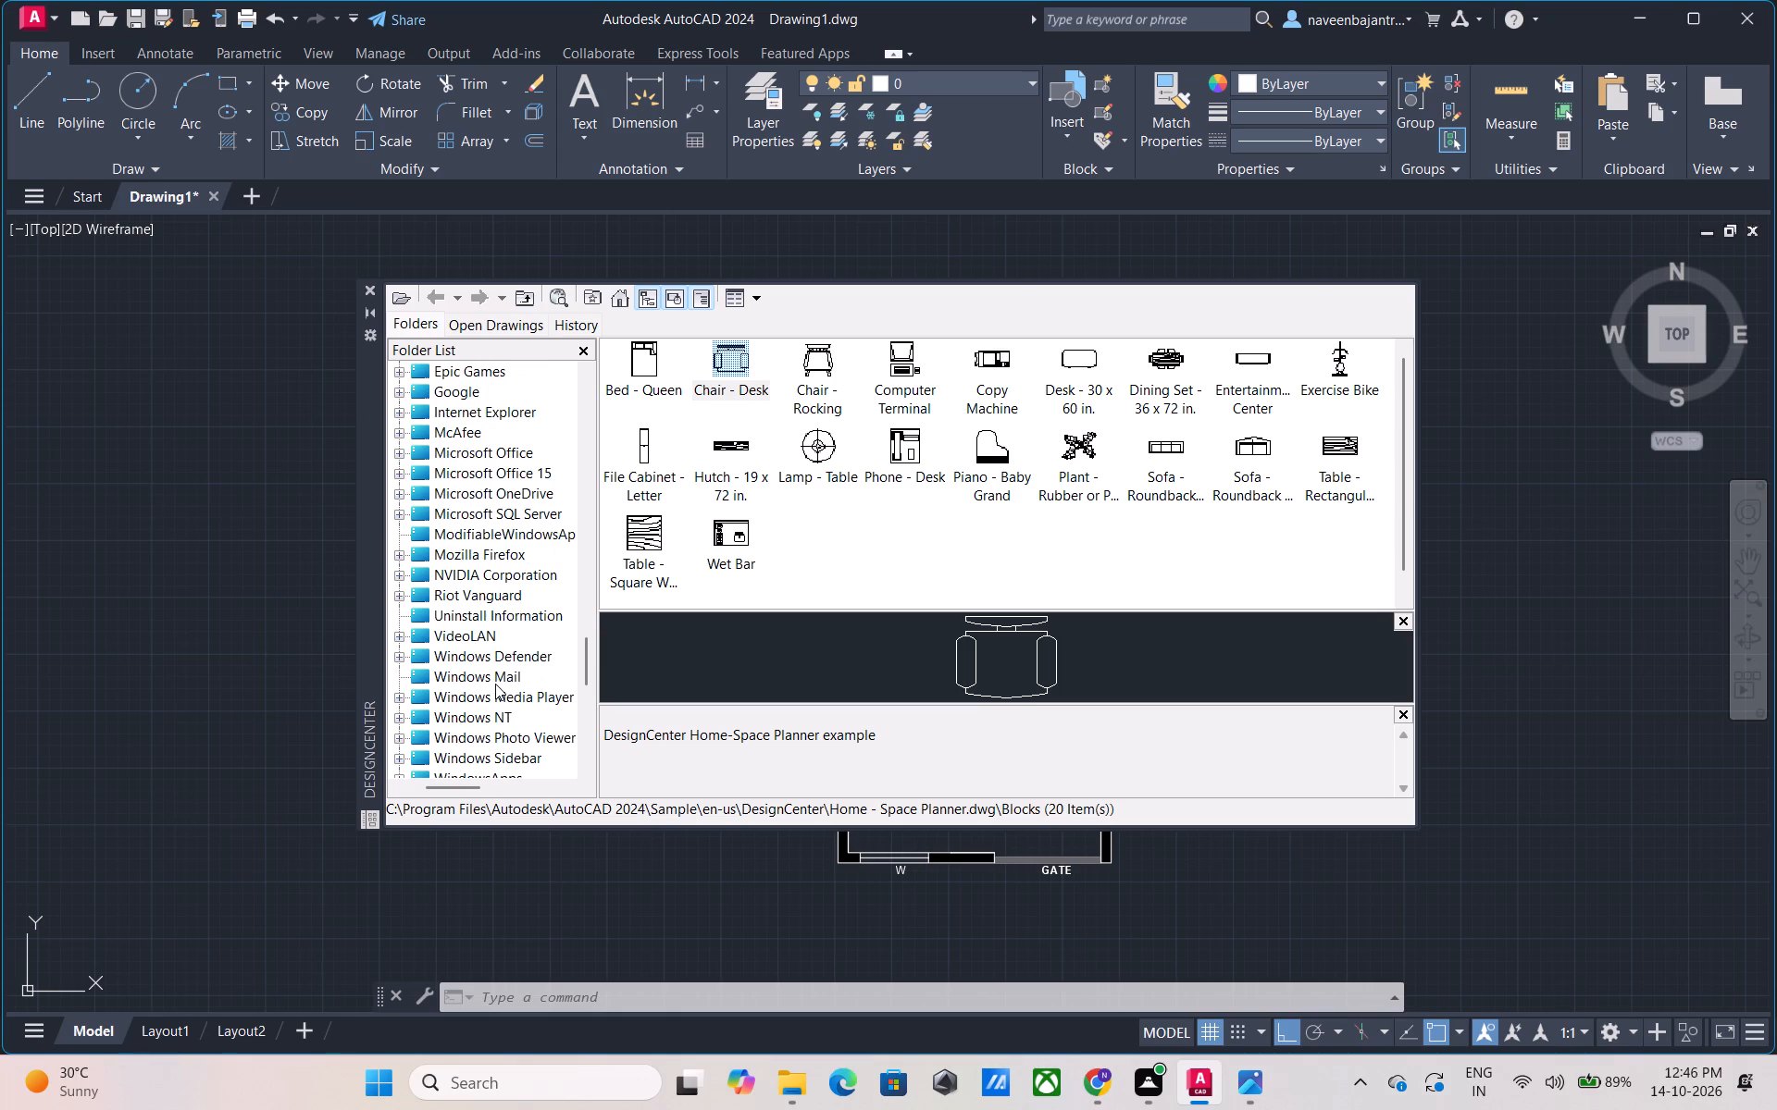
scroll(495, 684, down, 2)
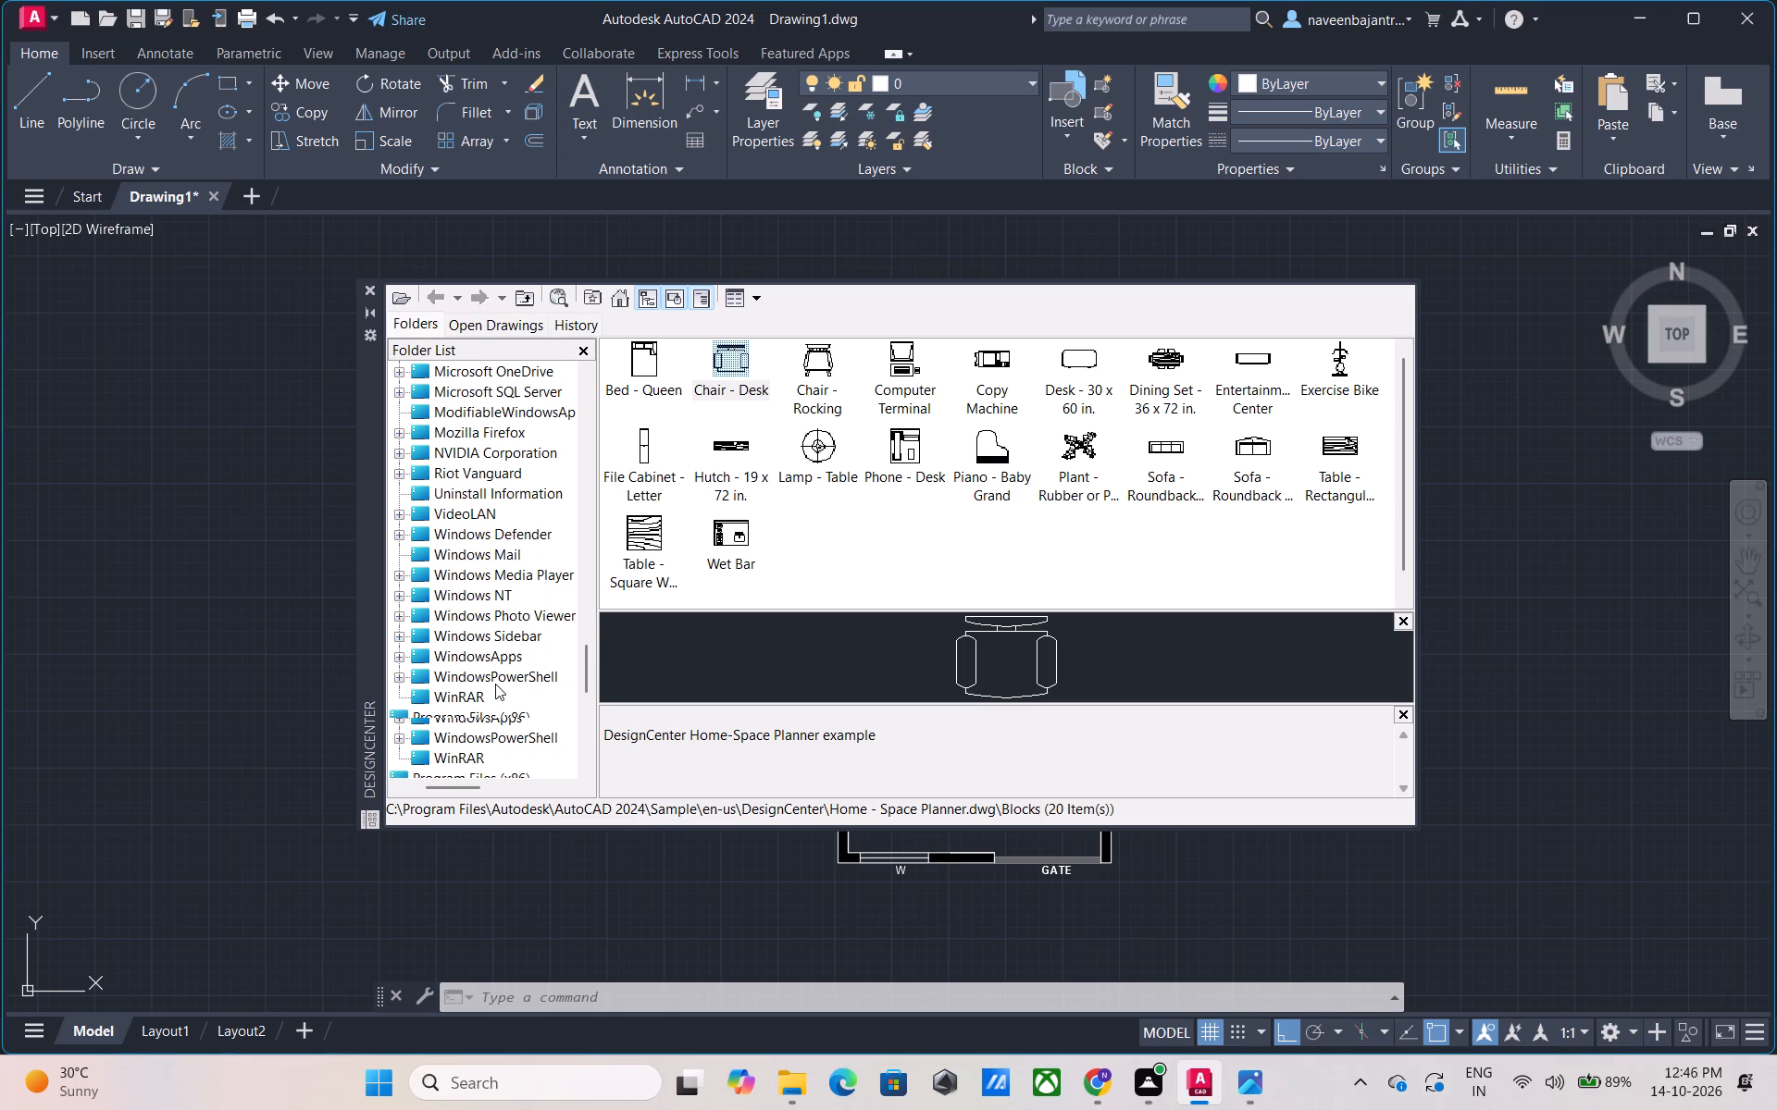
scroll(495, 684, down, 1)
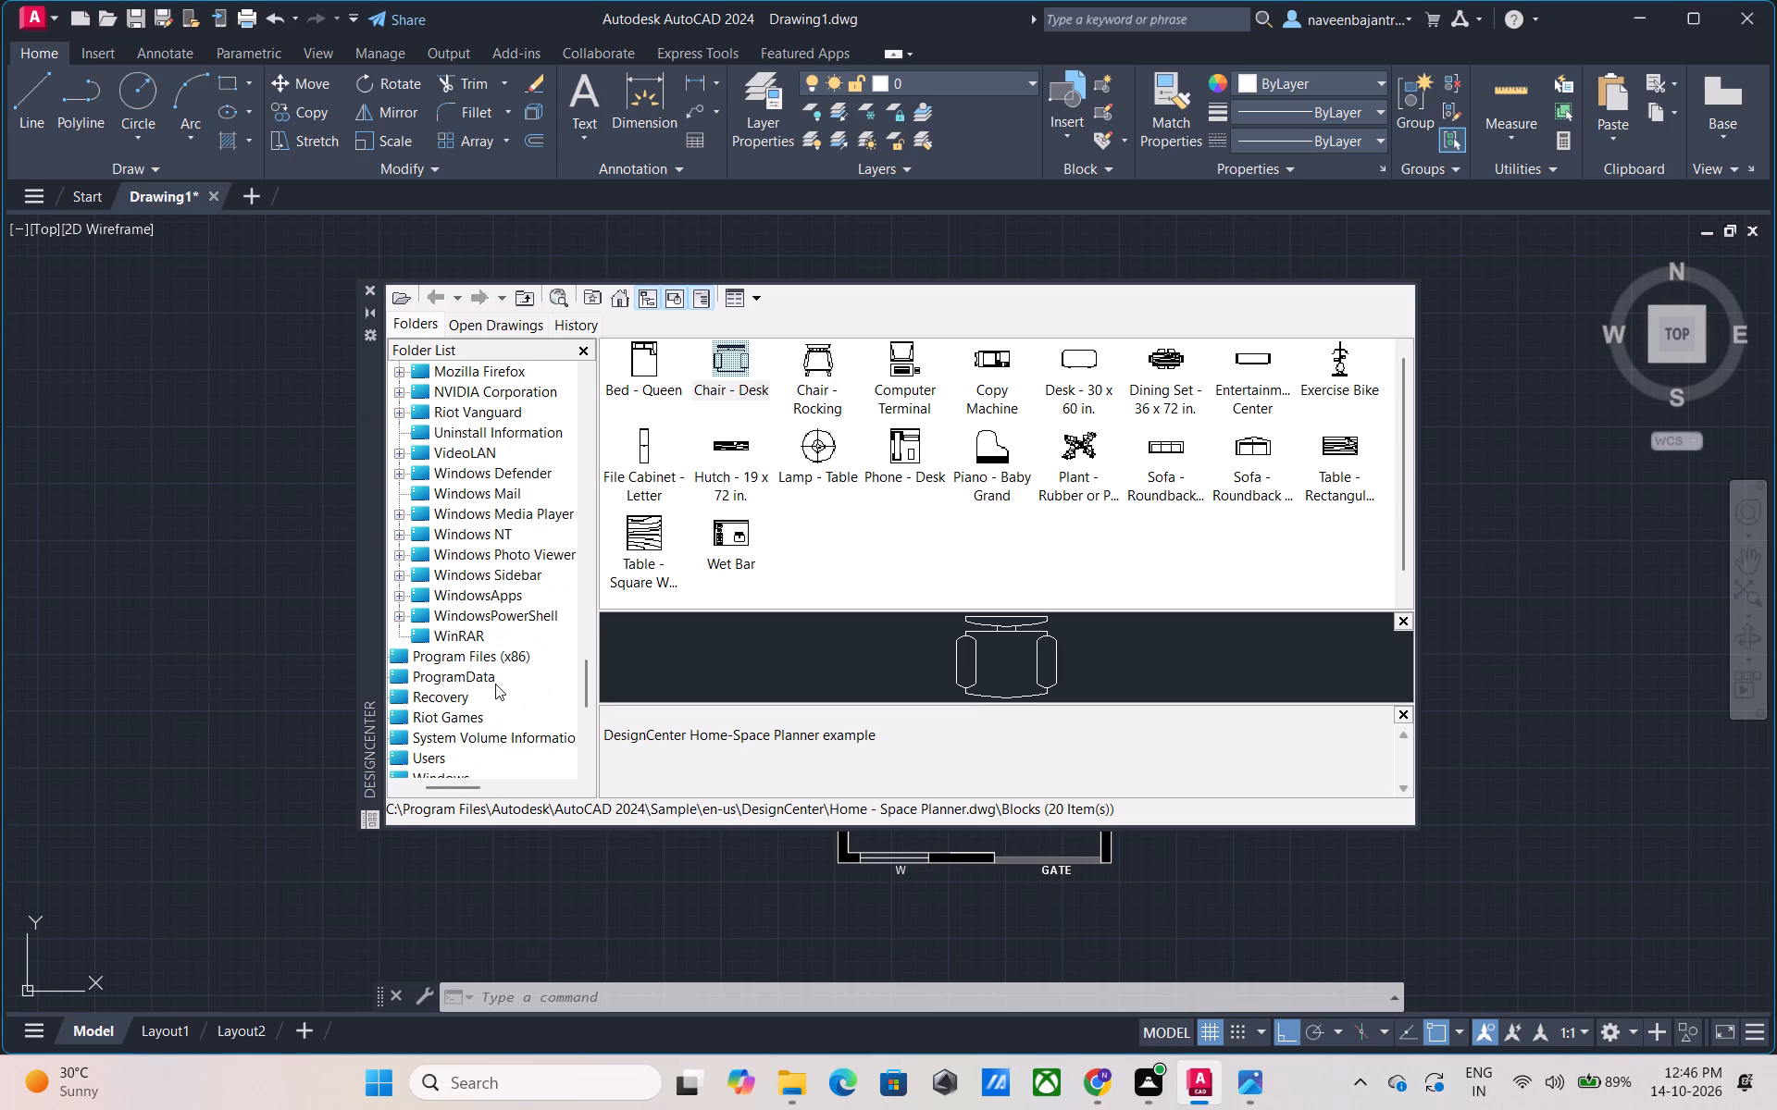
scroll(495, 684, down, 1)
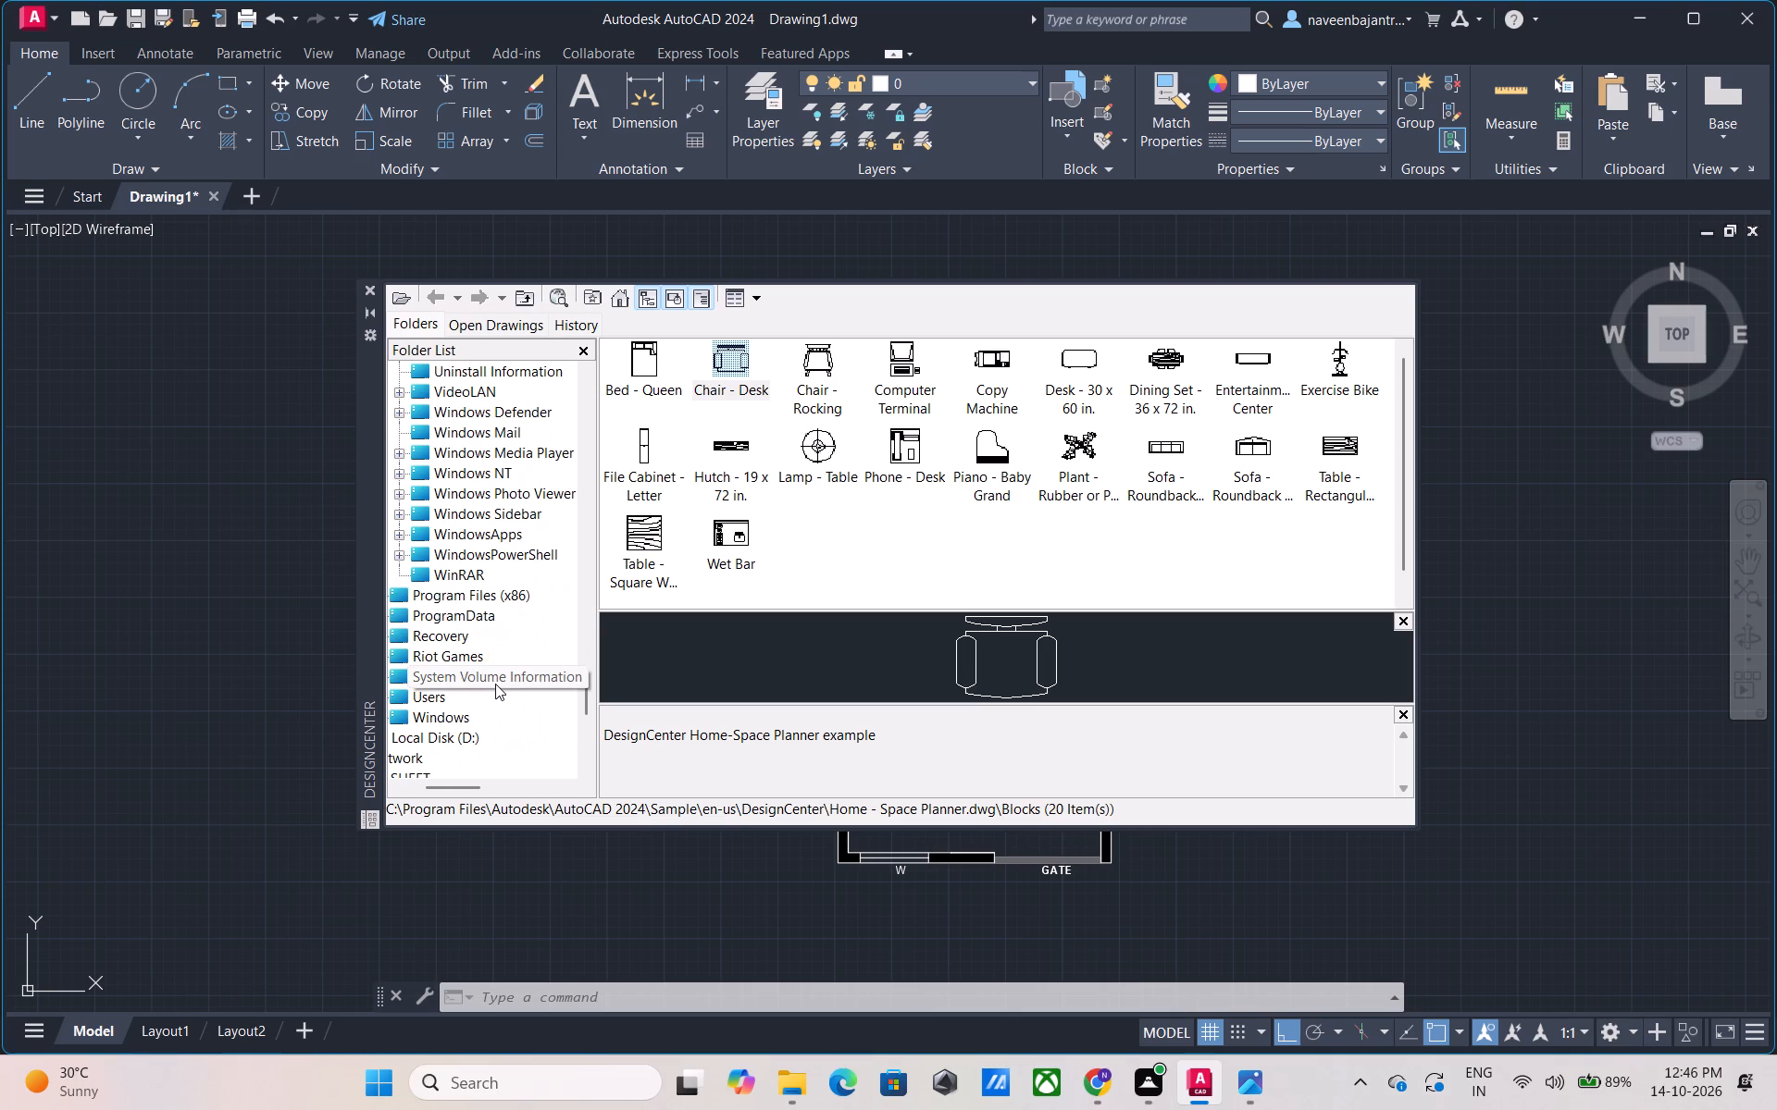
scroll(495, 684, down, 1)
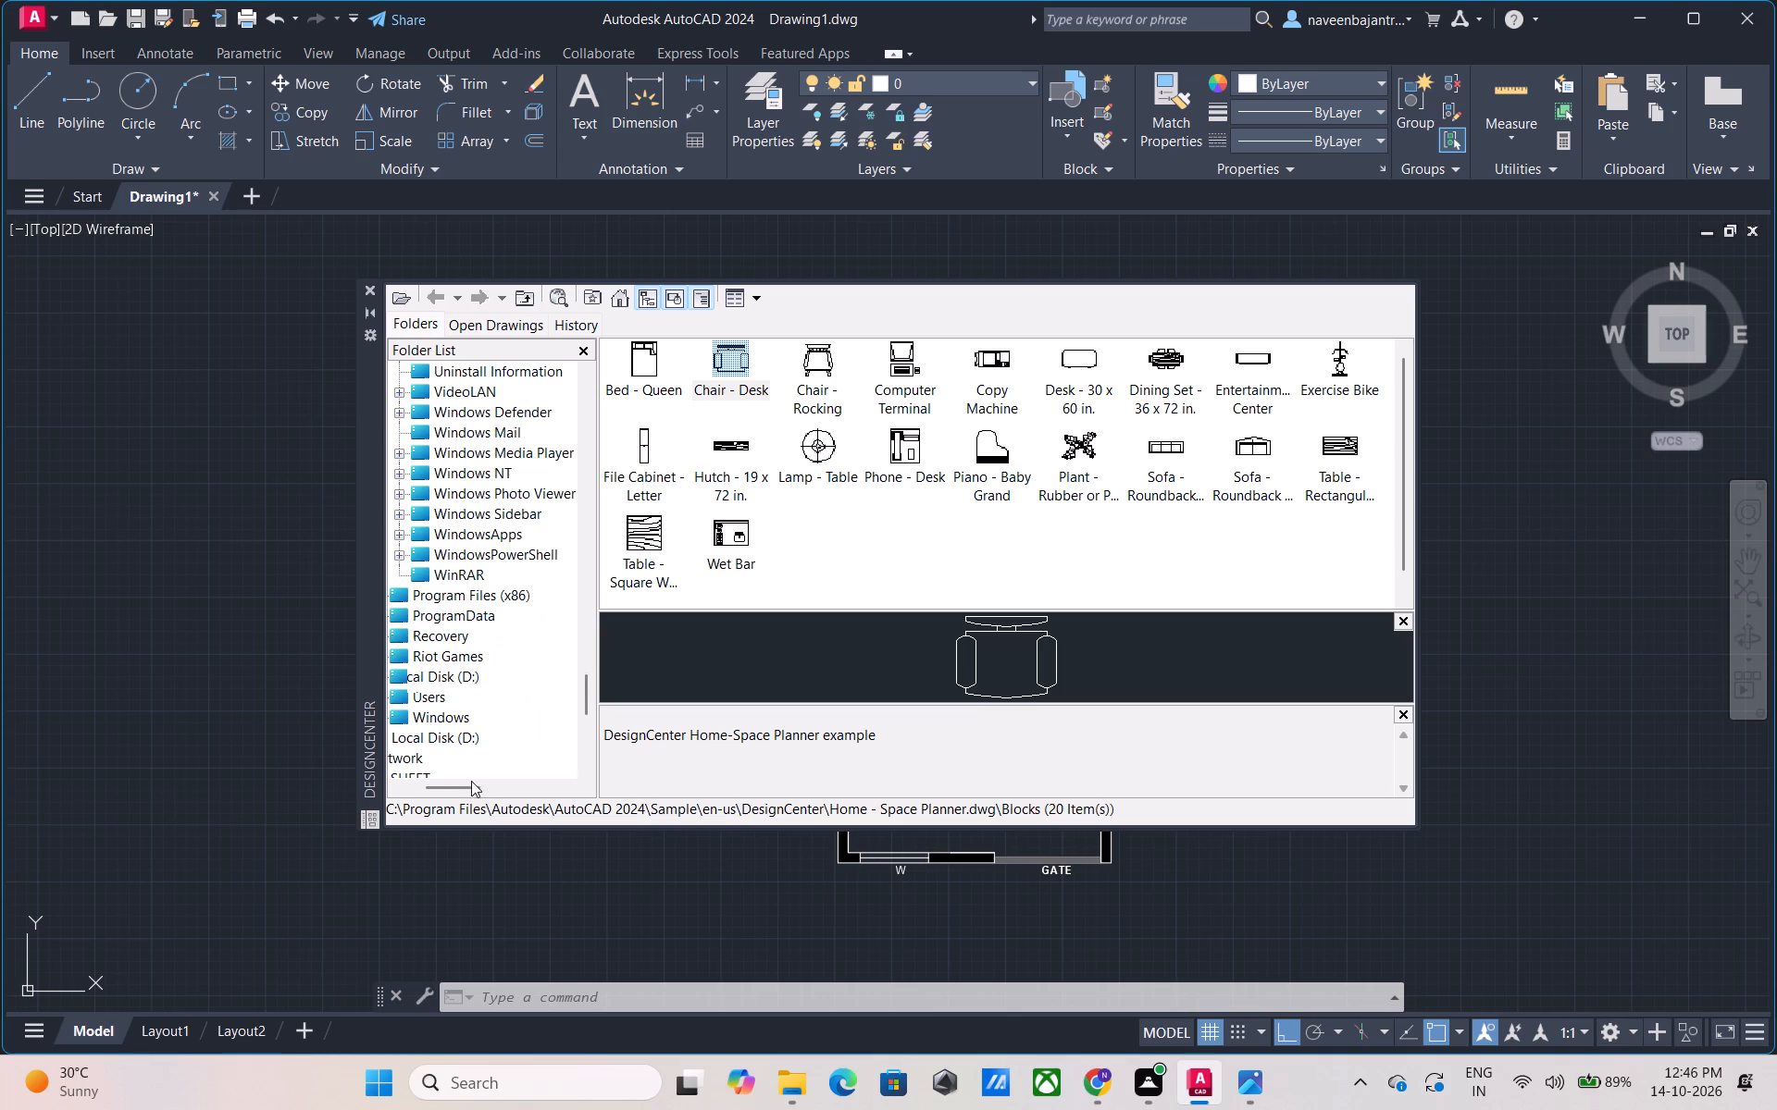
drag(470, 783, 452, 784)
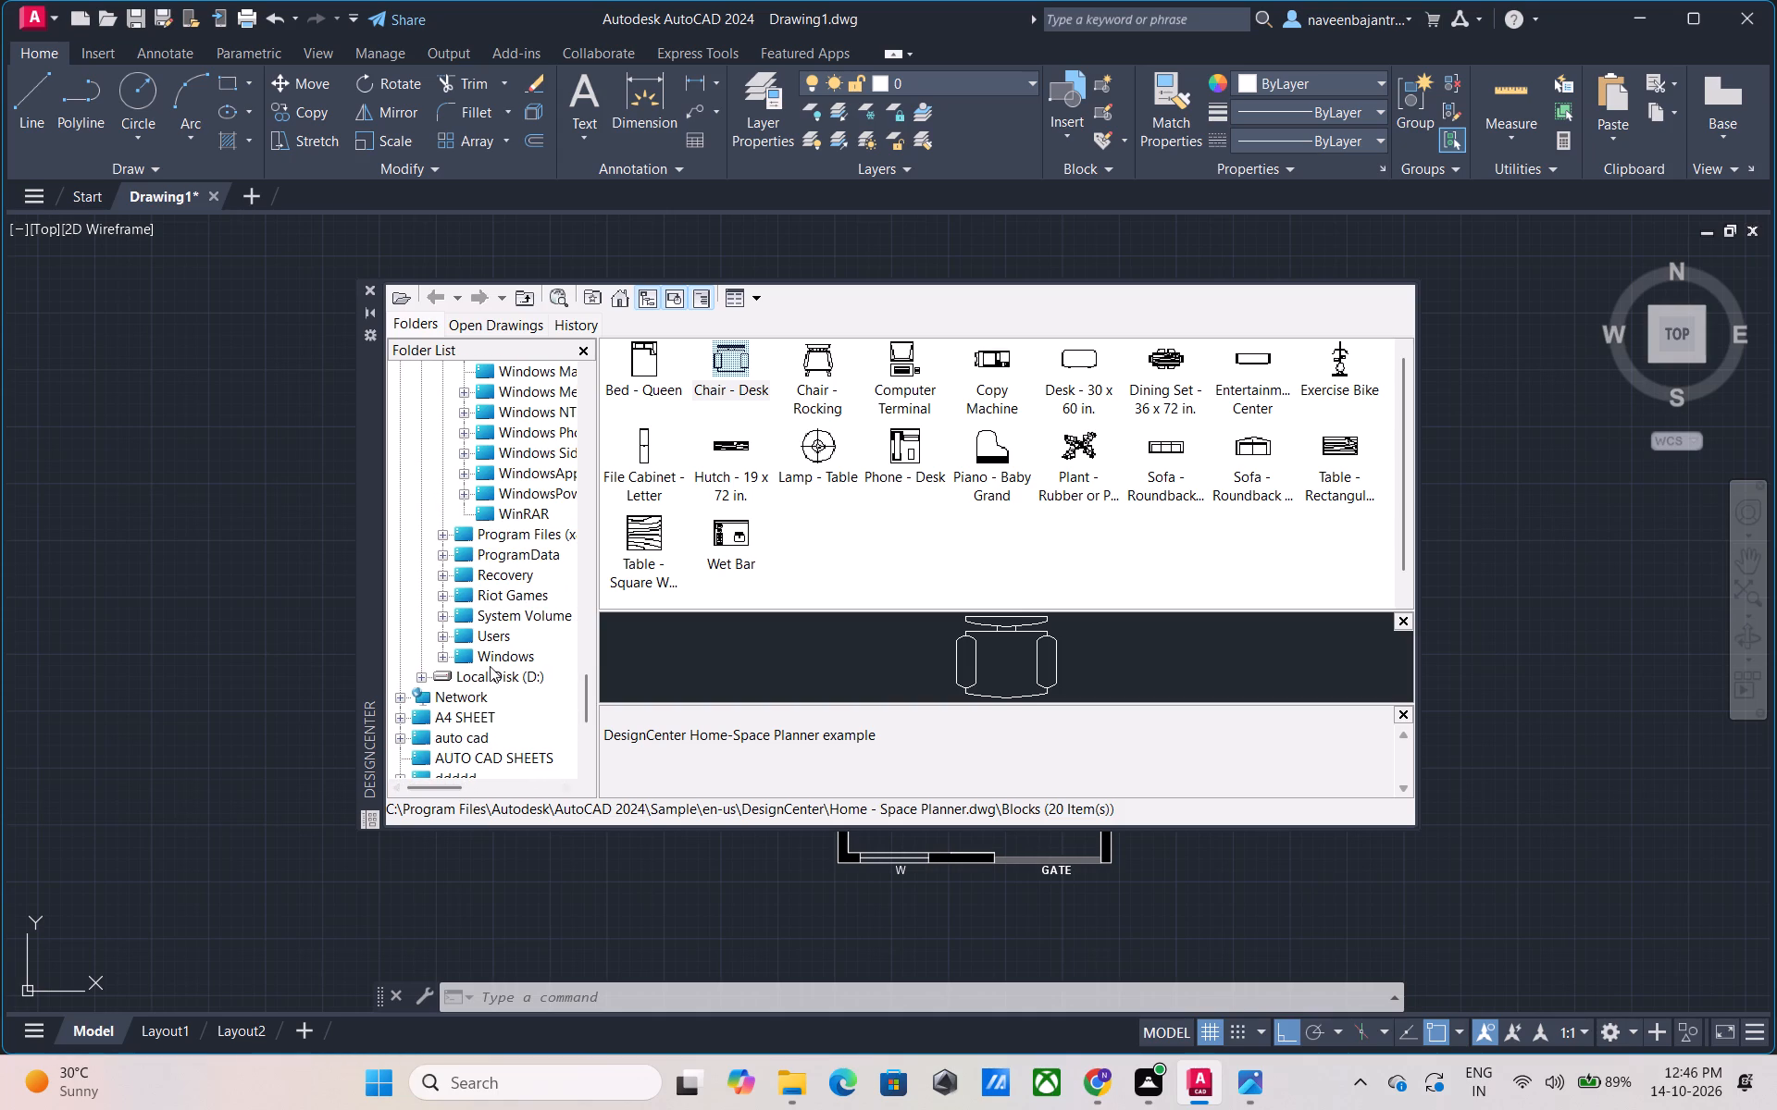
scroll(490, 665, down, 1)
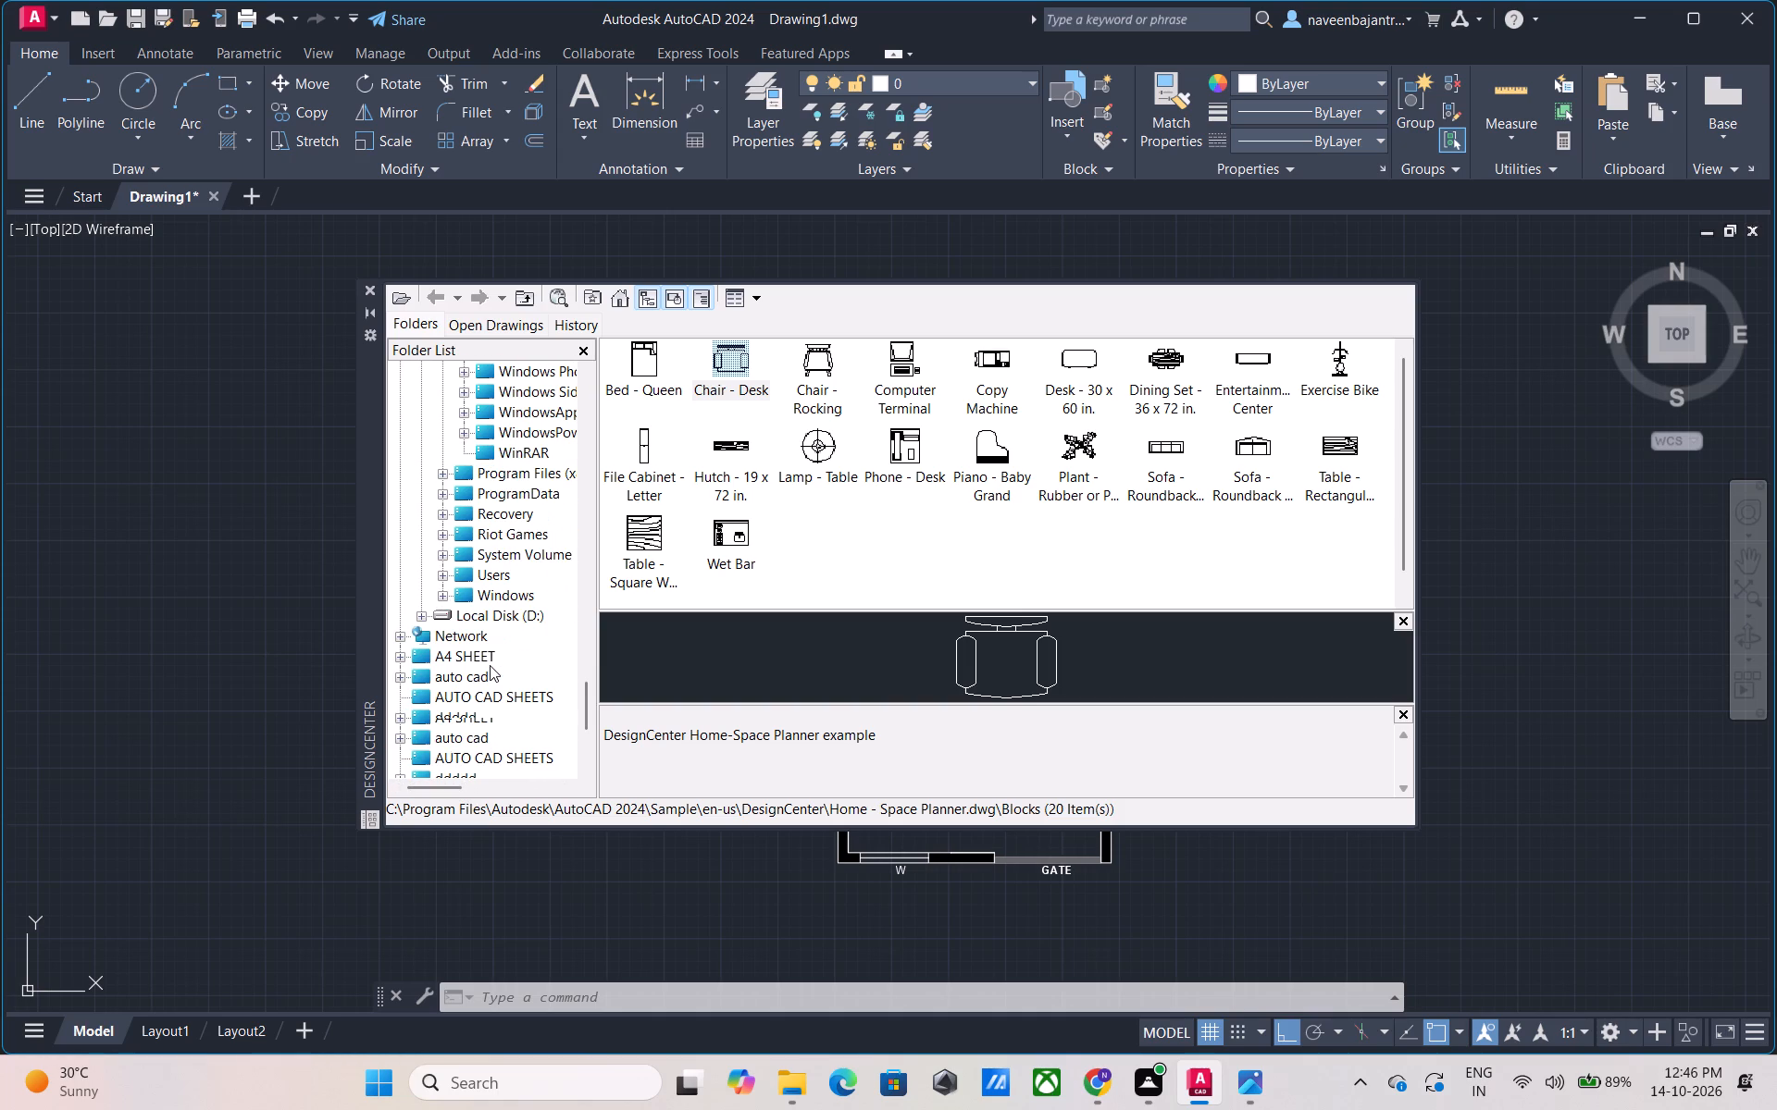
scroll(490, 665, down, 1)
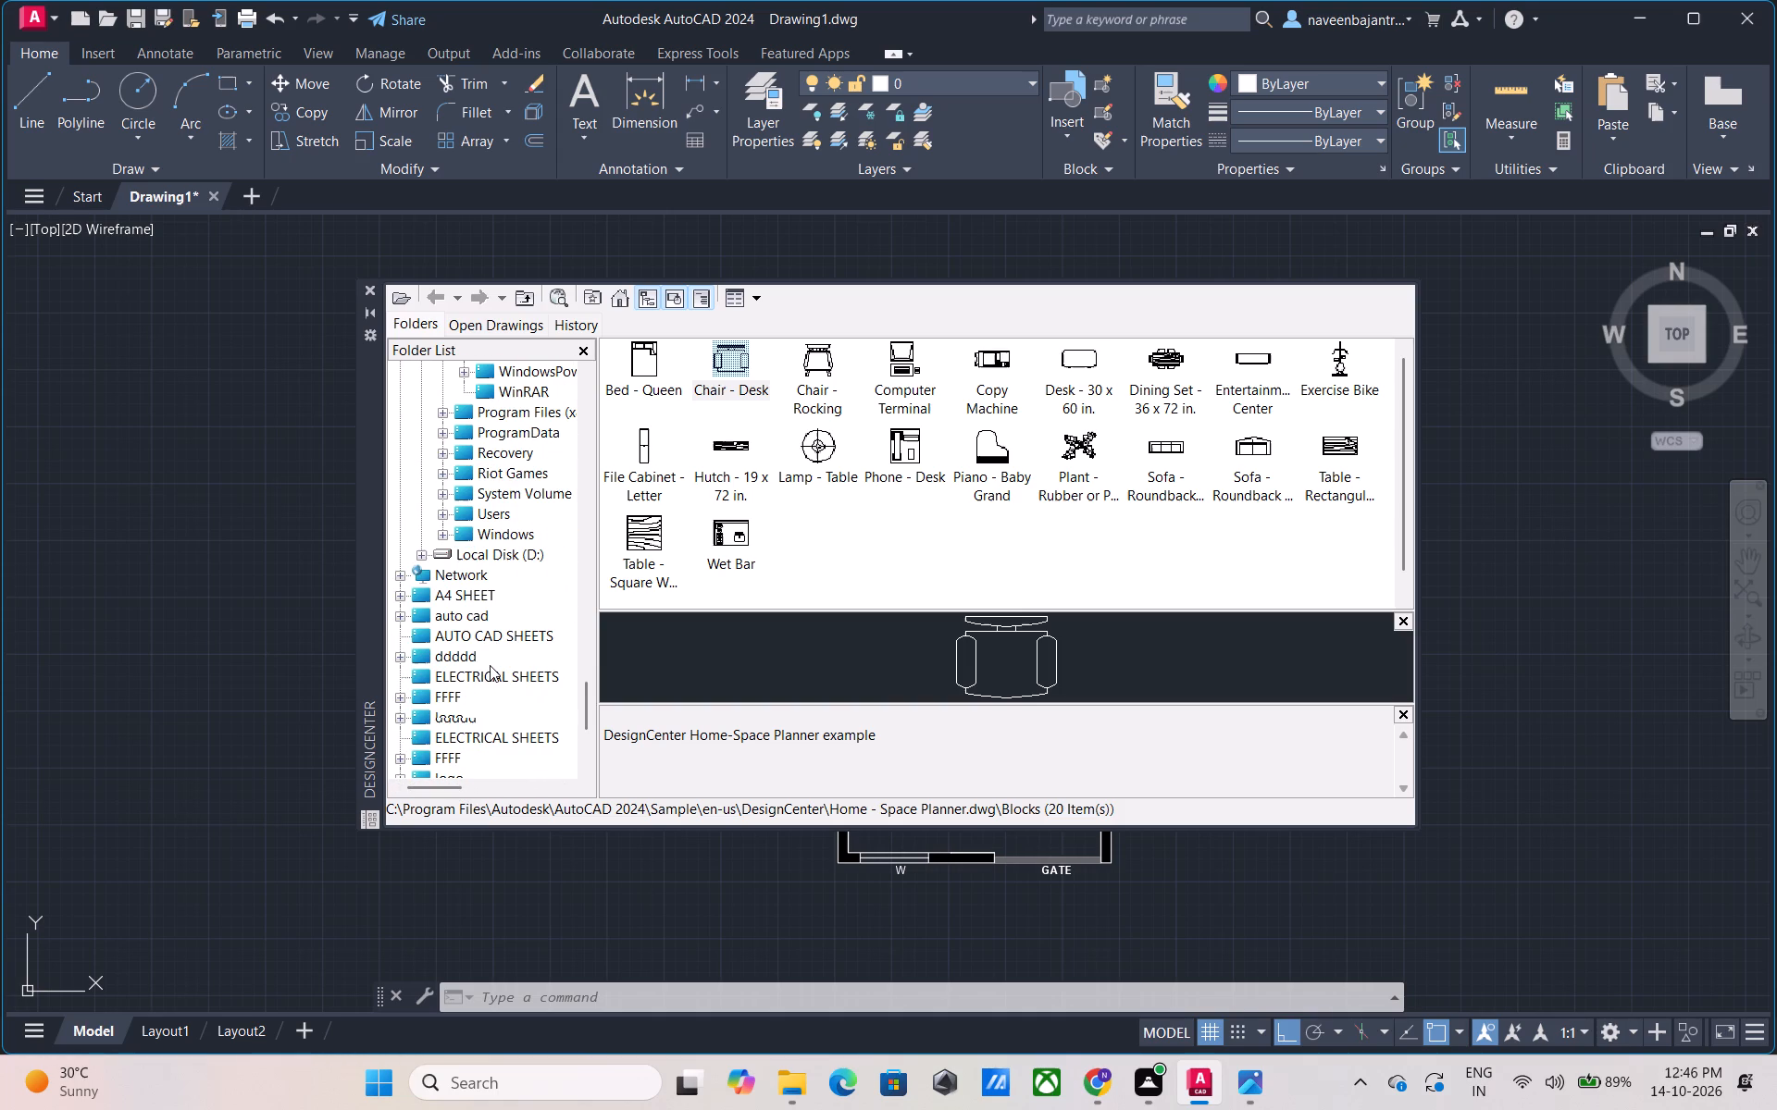
scroll(490, 665, down, 1)
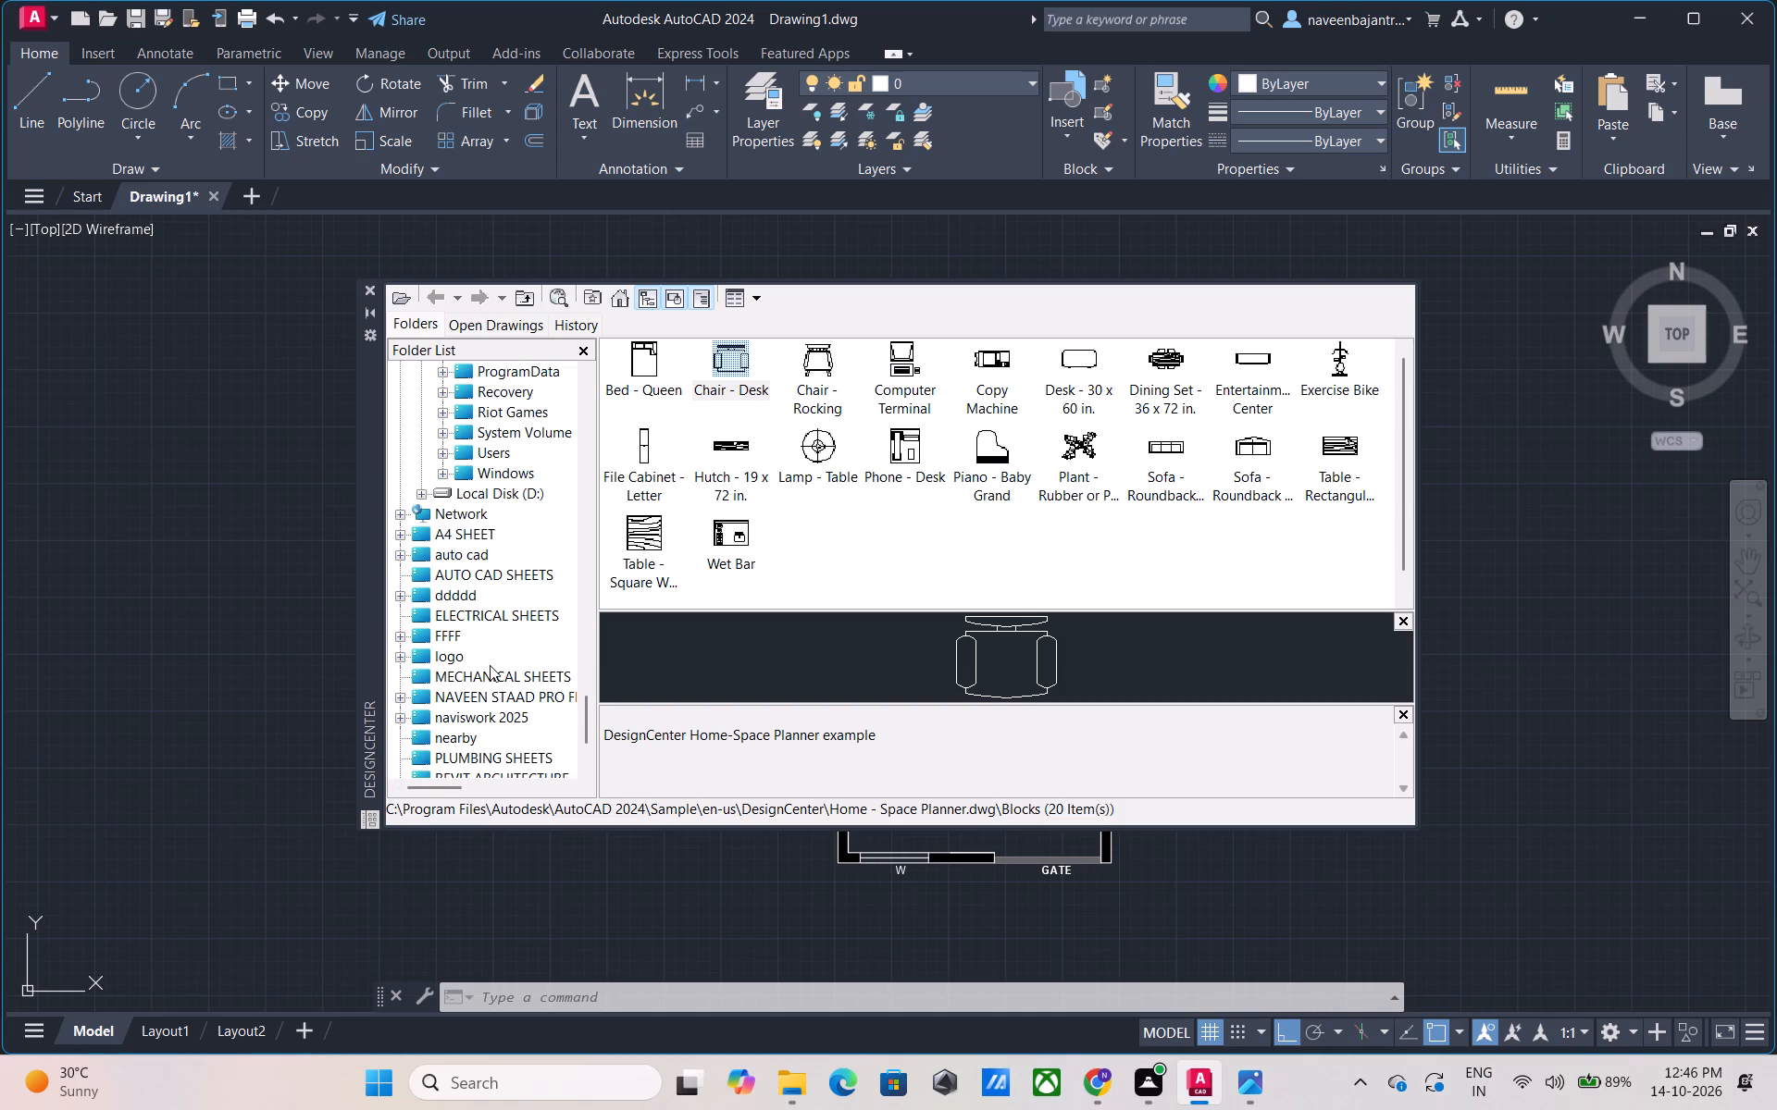
scroll(490, 665, down, 1)
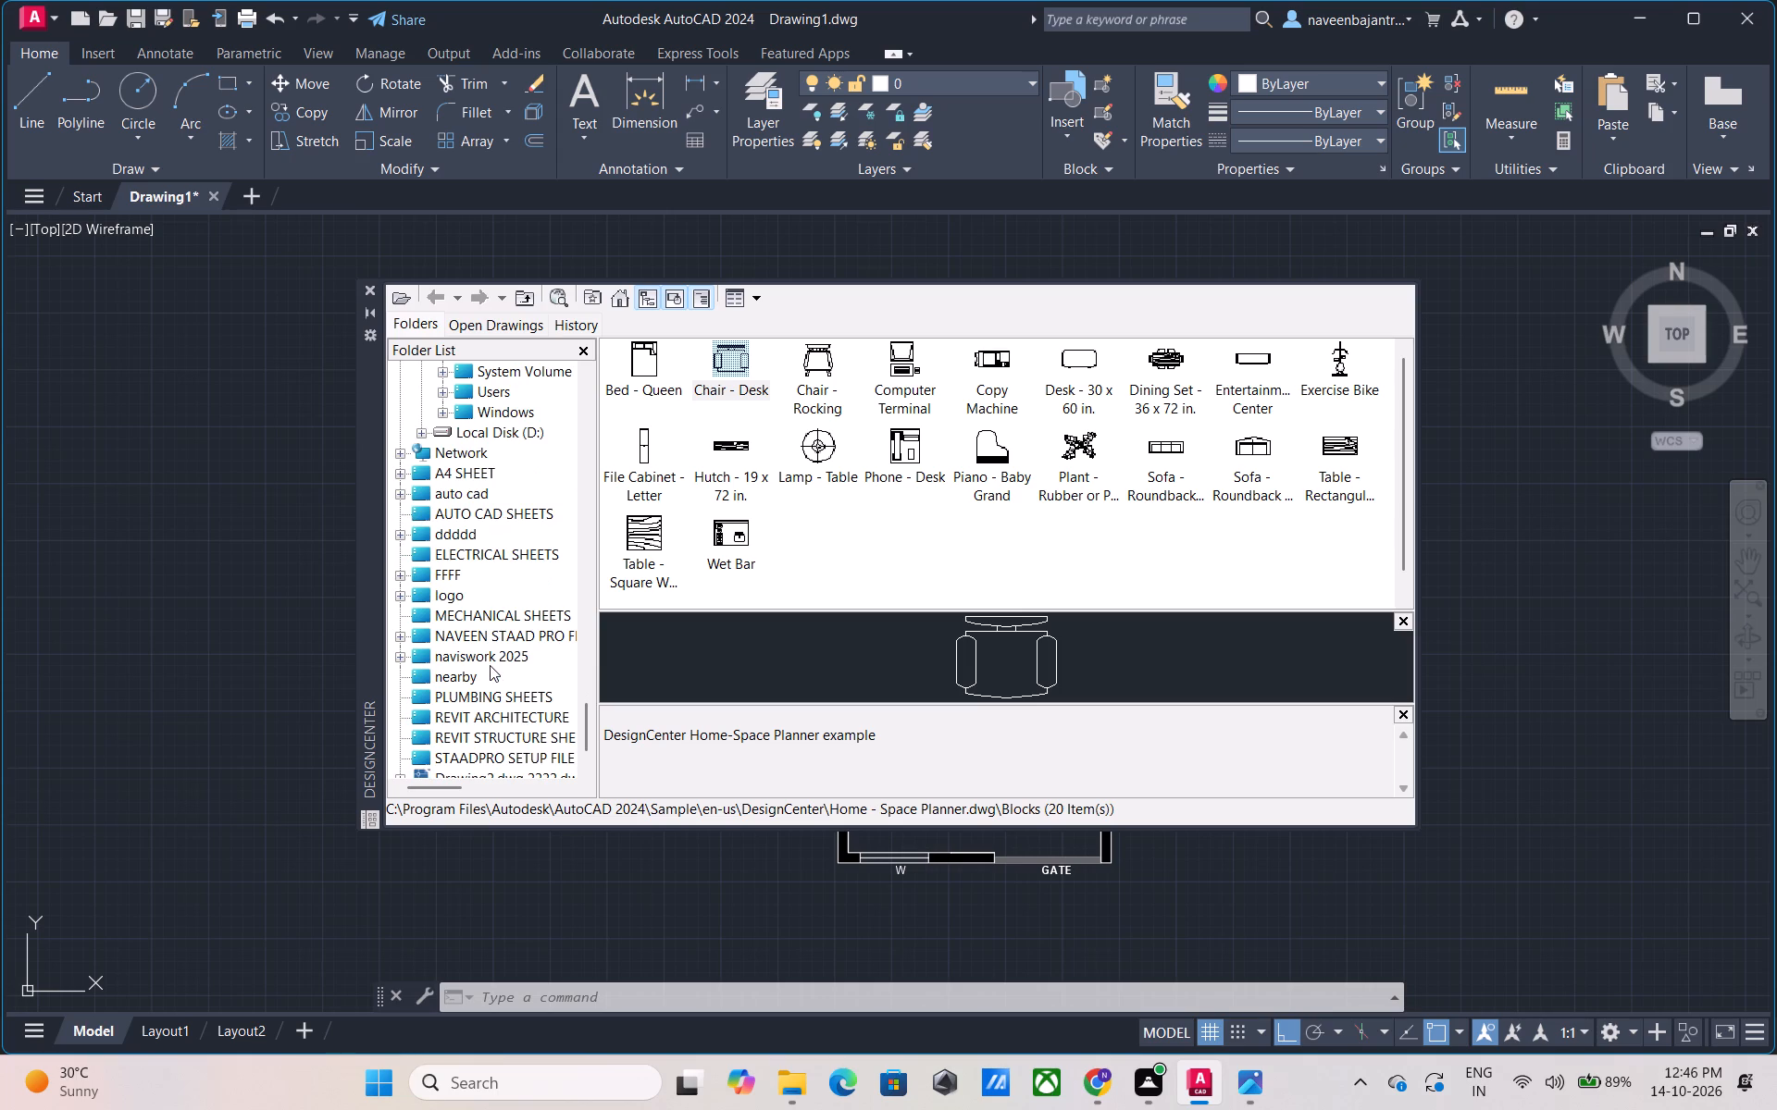
scroll(490, 665, down, 1)
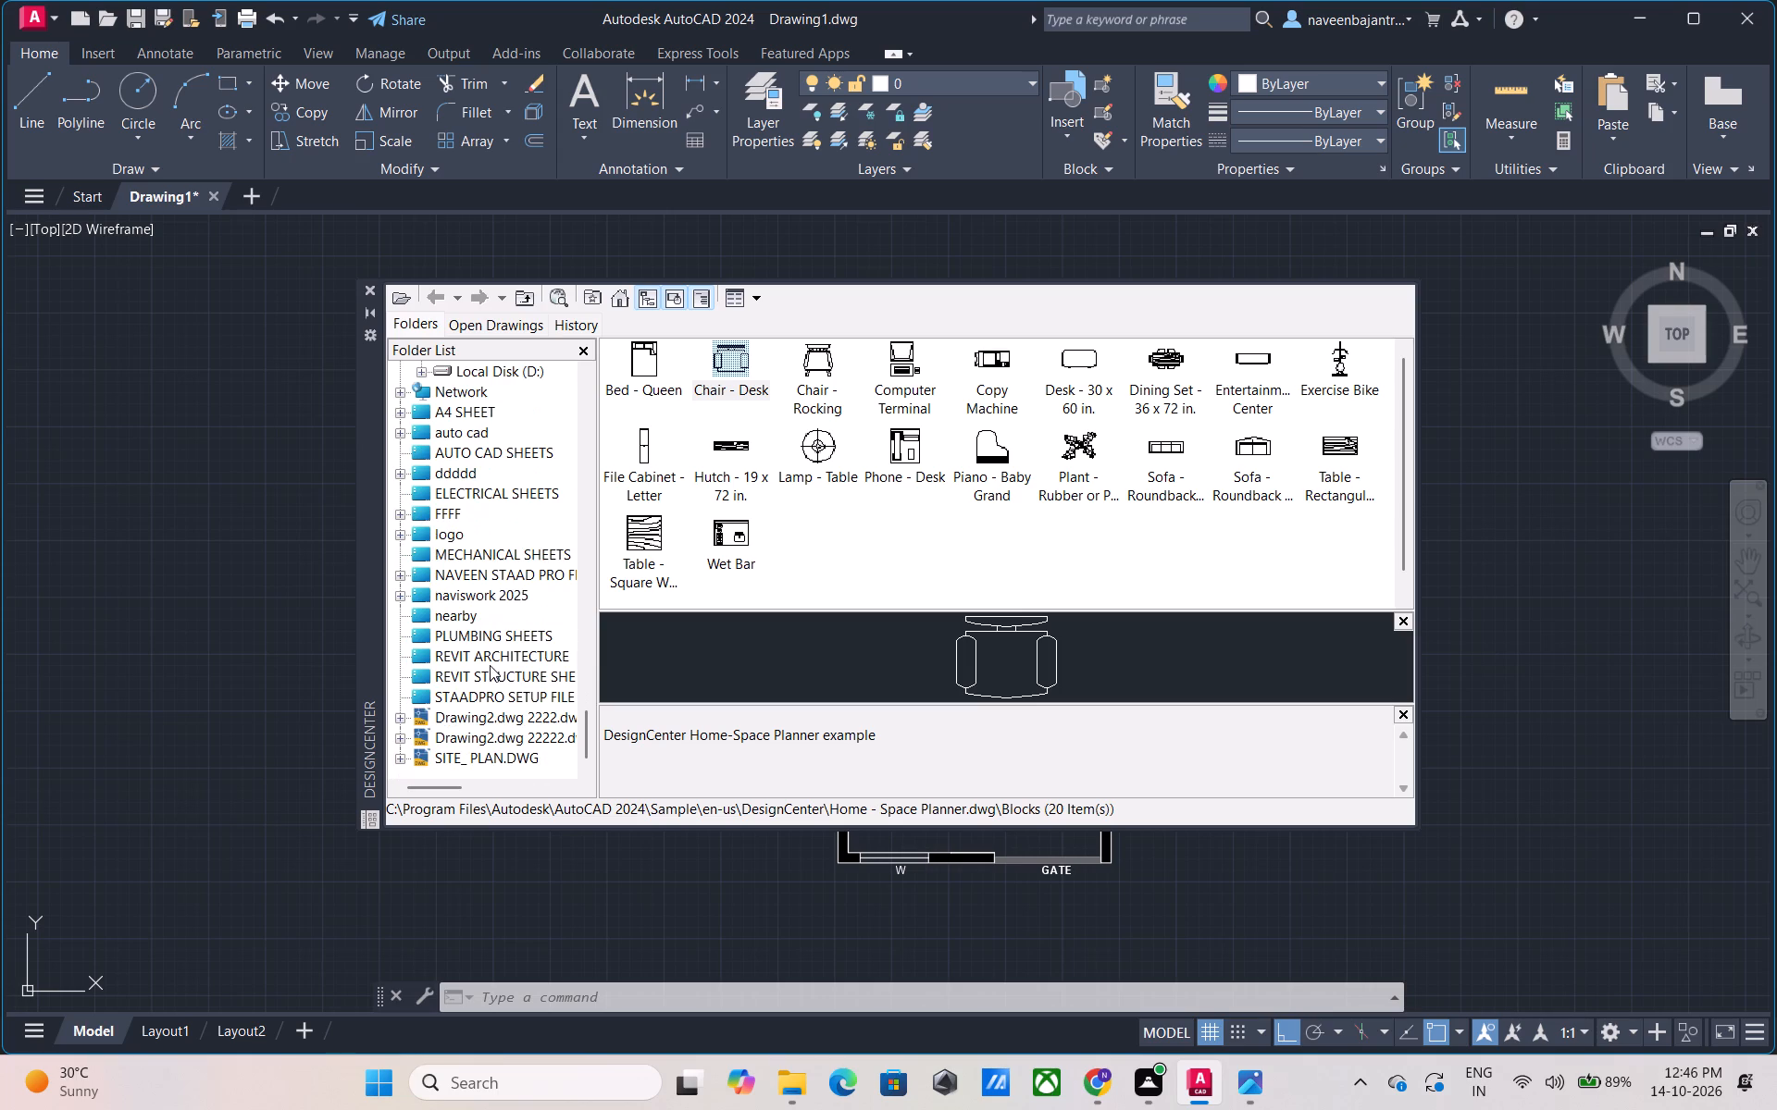
scroll(490, 665, down, 2)
Look back through the folder tree to the sample drawings under Sample\en-us\DesignCenter, around Home - Space Planner.dwg and House Designer.dwg.
scroll(490, 665, up, 1)
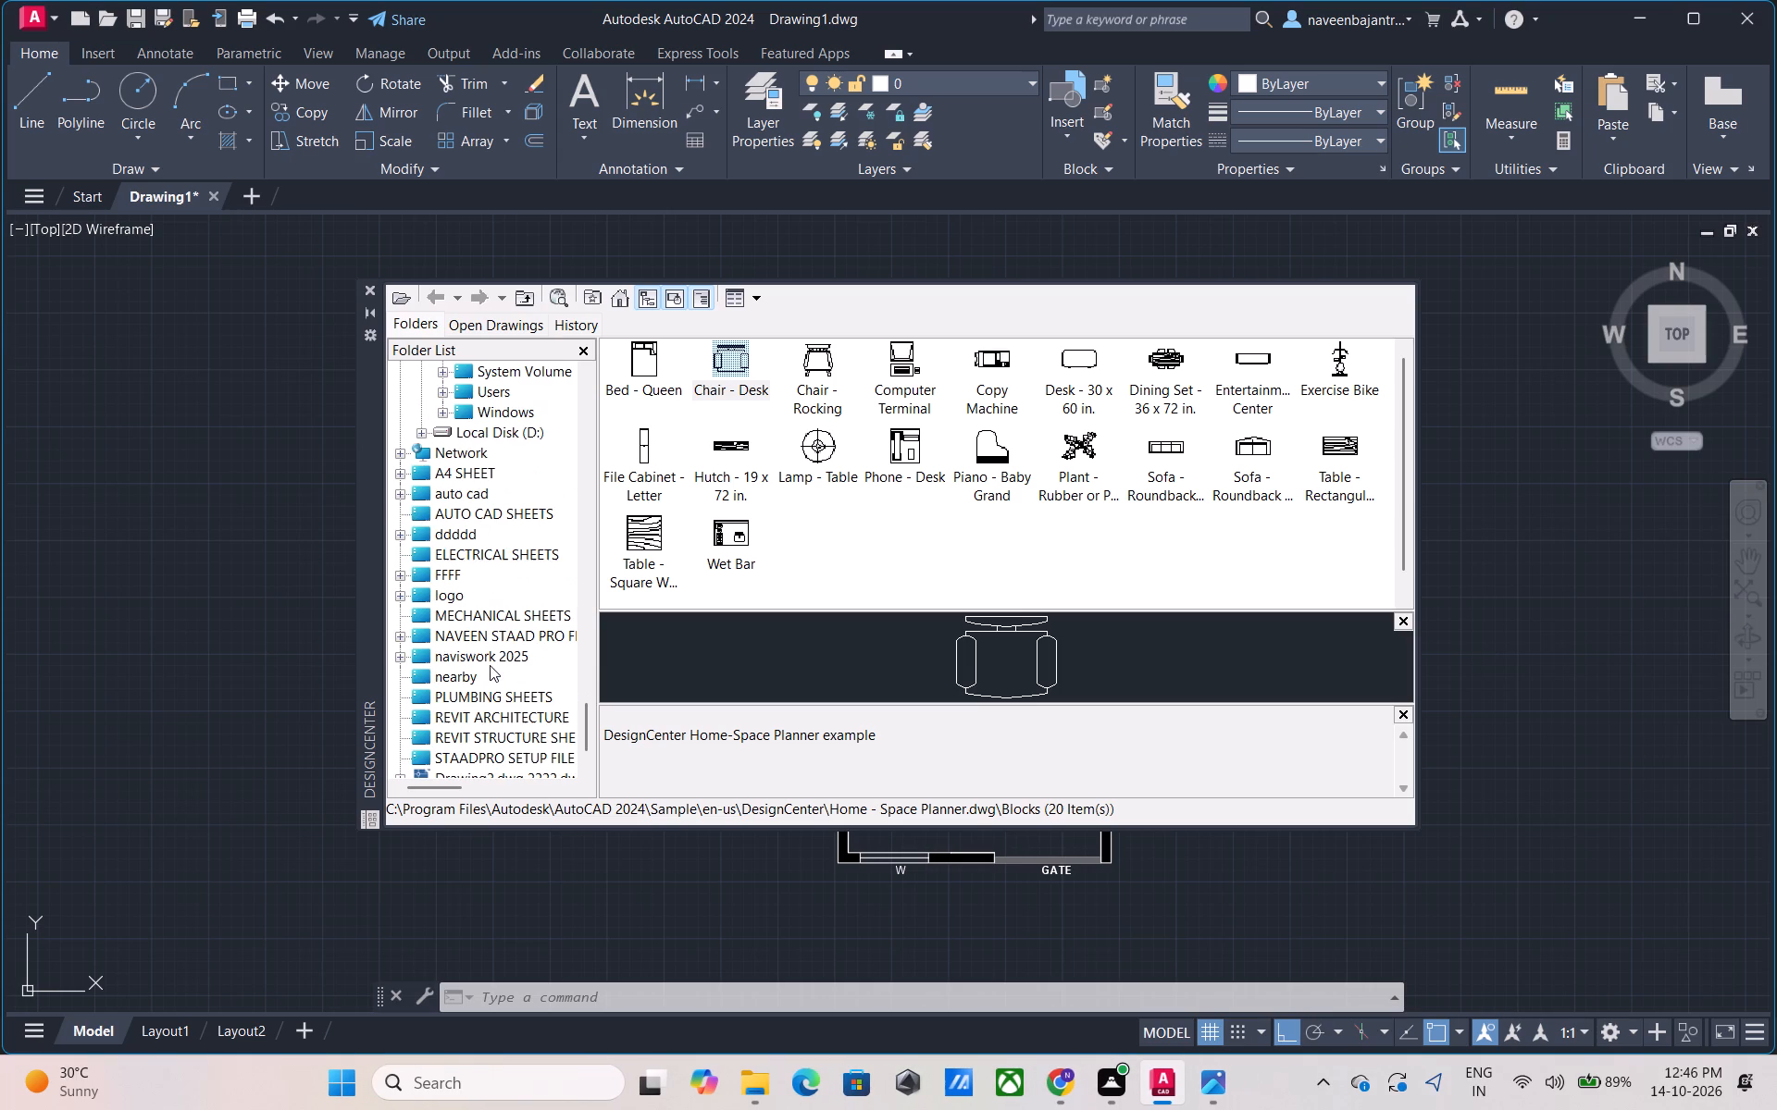
scroll(490, 665, up, 2)
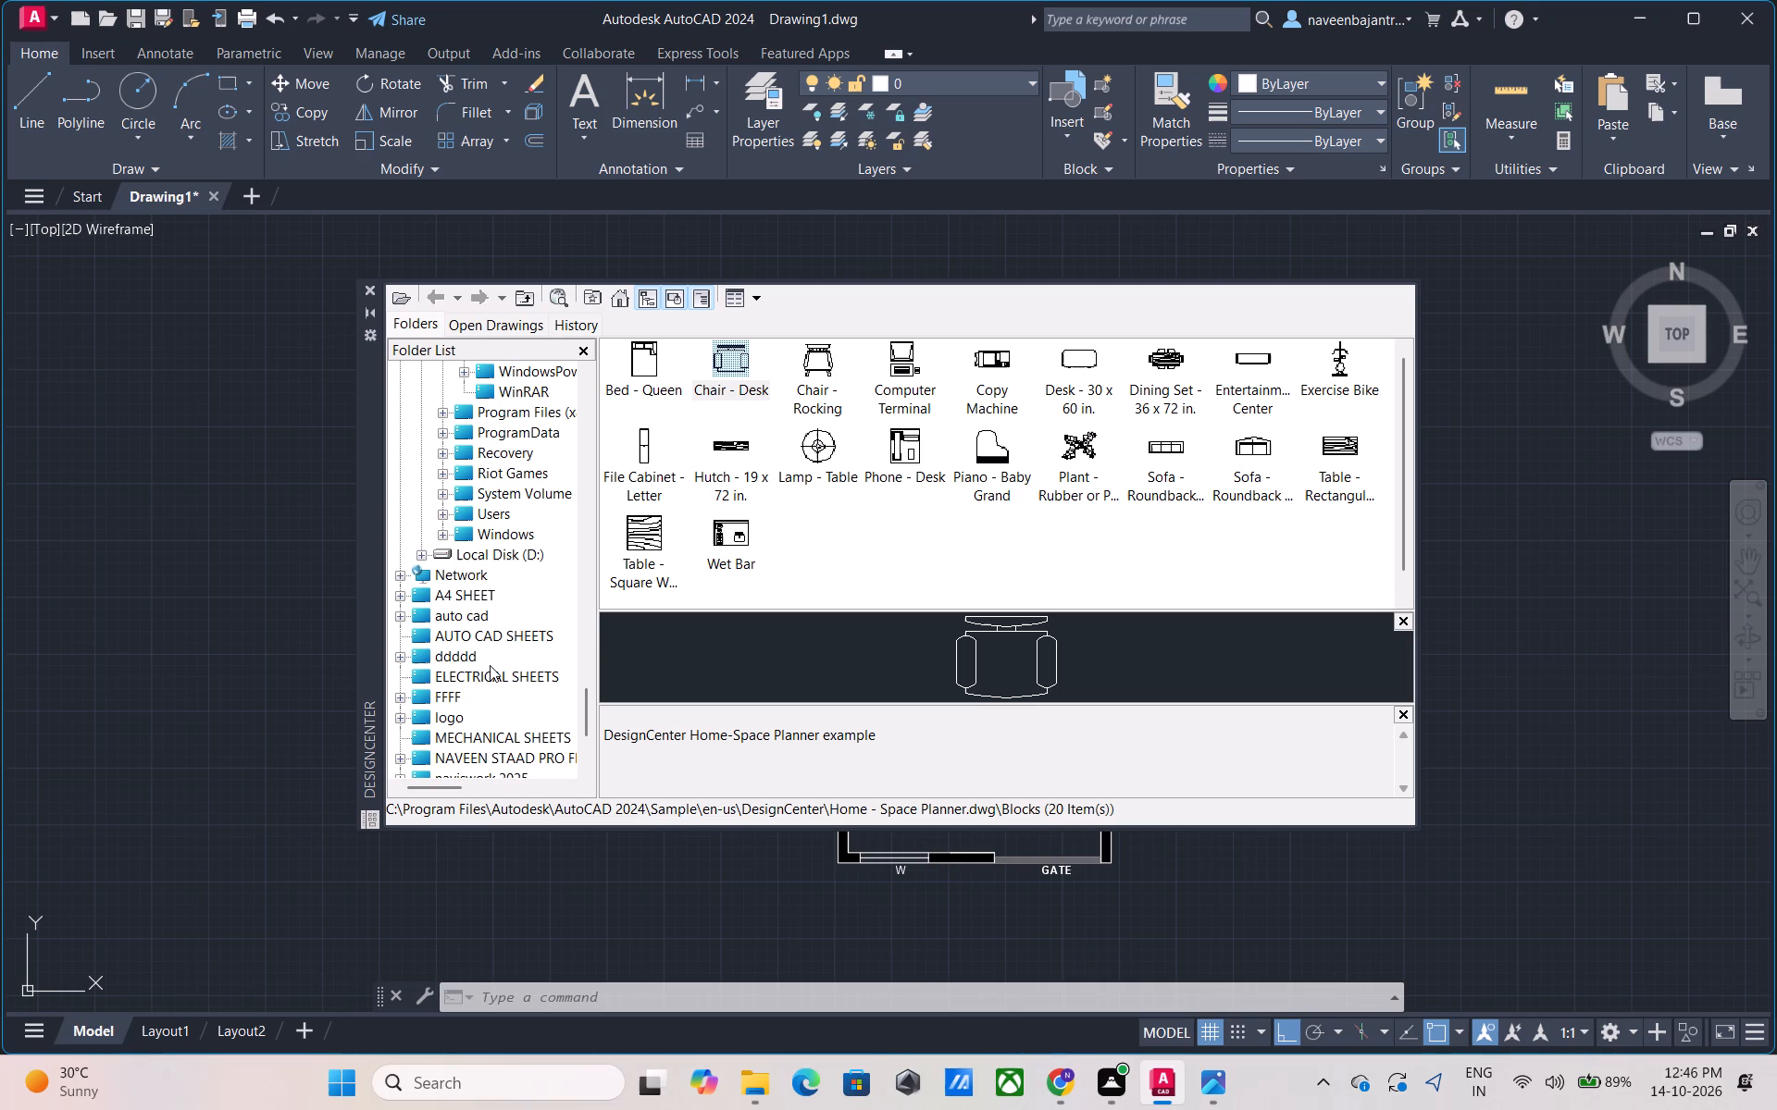
scroll(490, 665, up, 2)
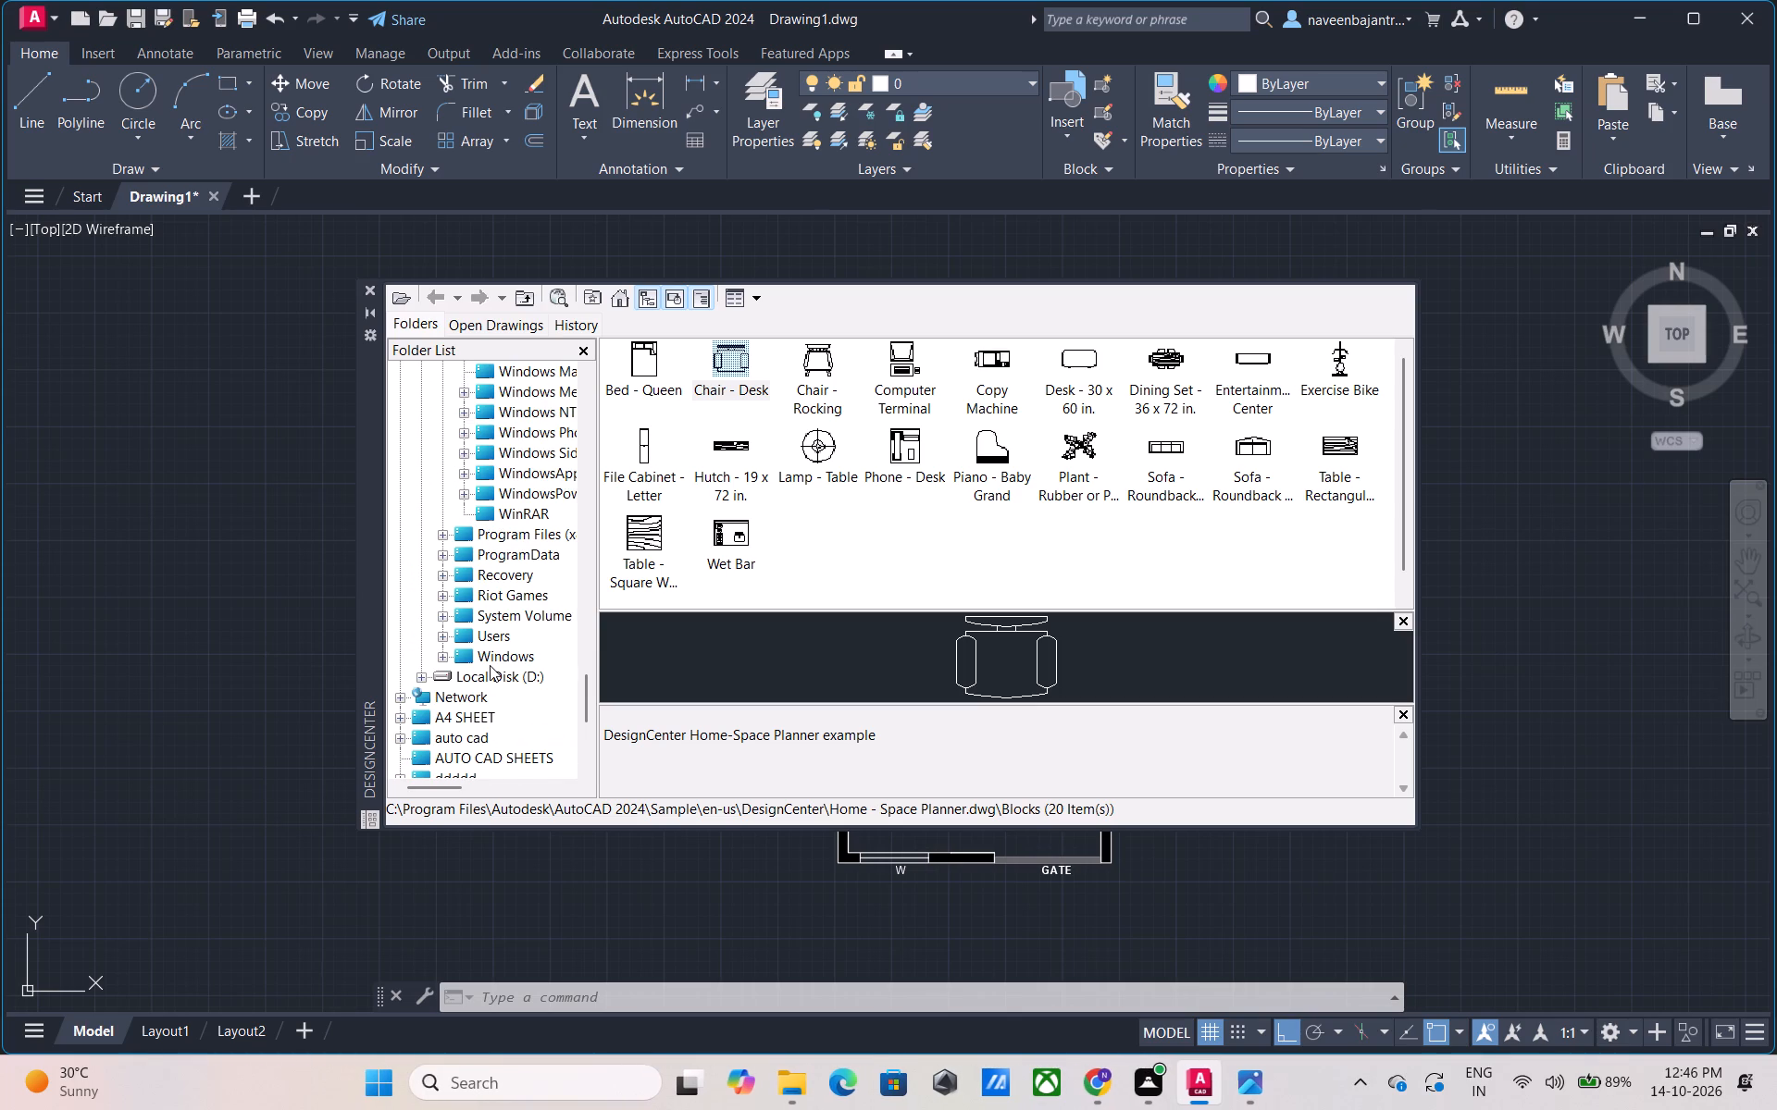
scroll(490, 665, up, 1)
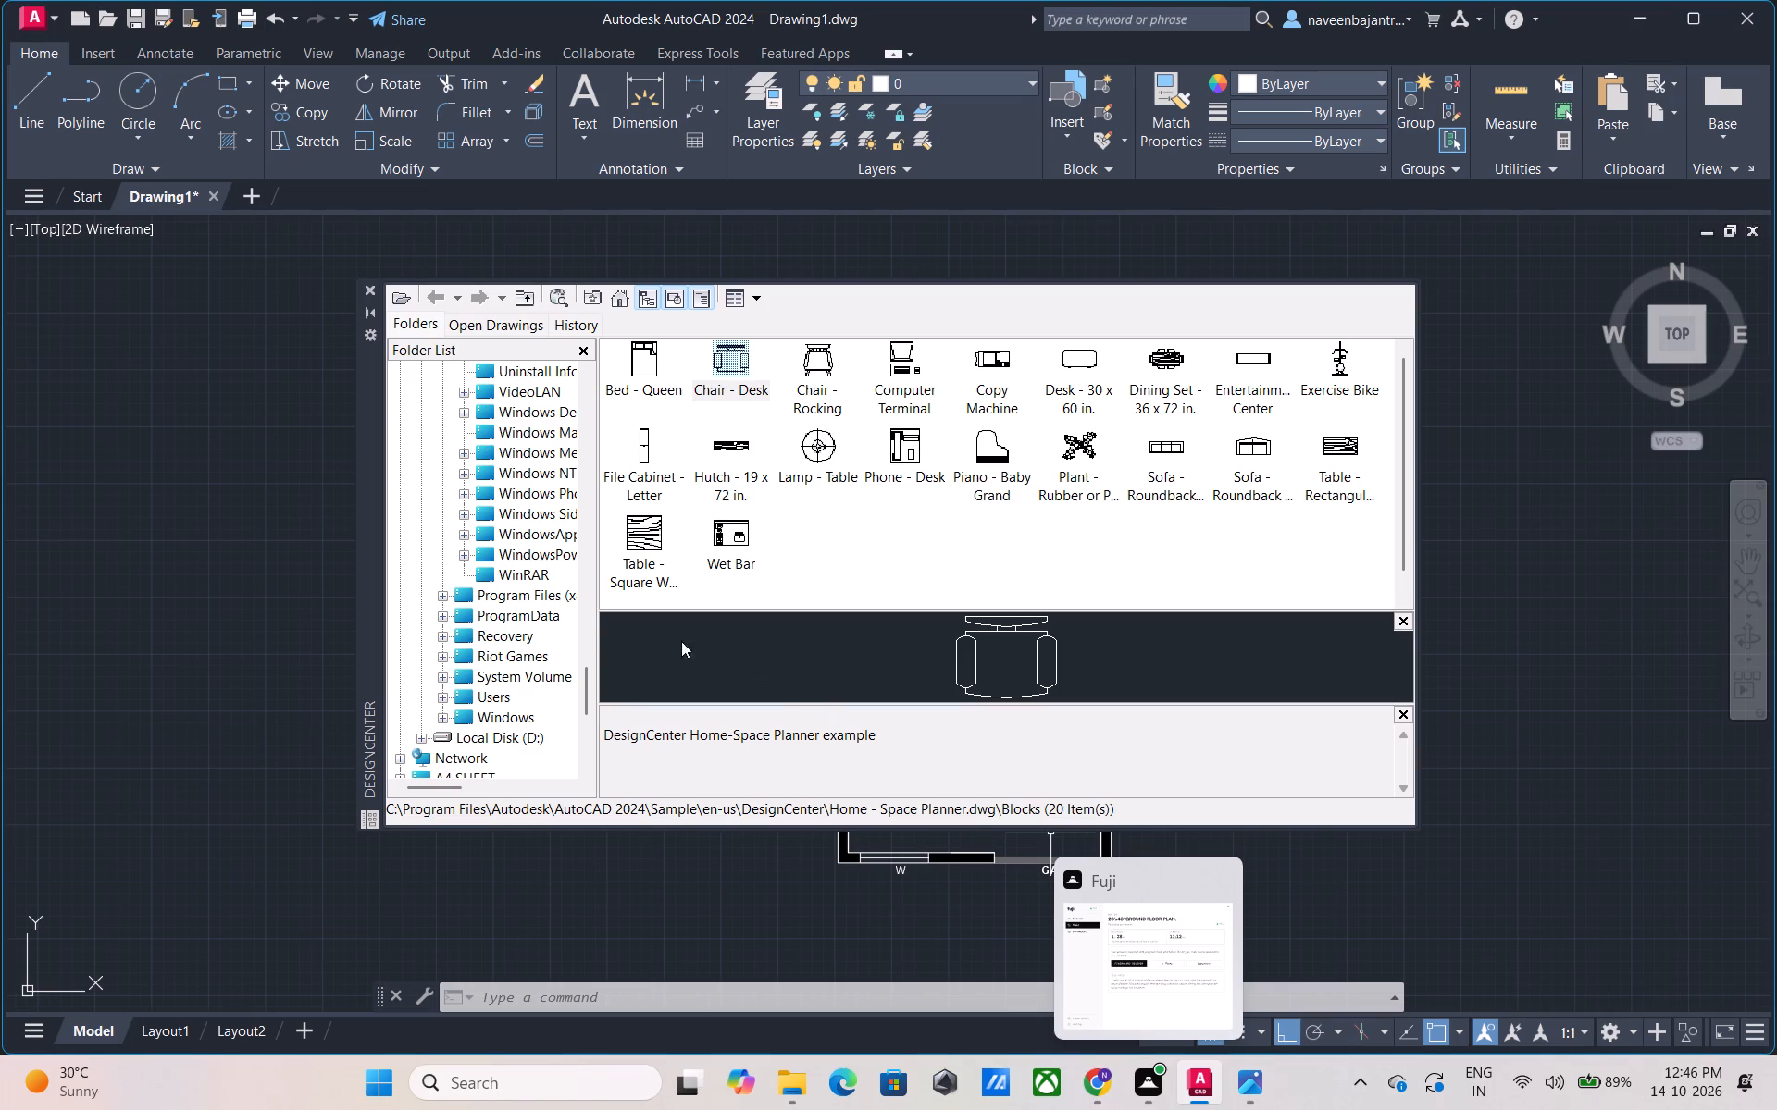
scroll(493, 612, up, 1)
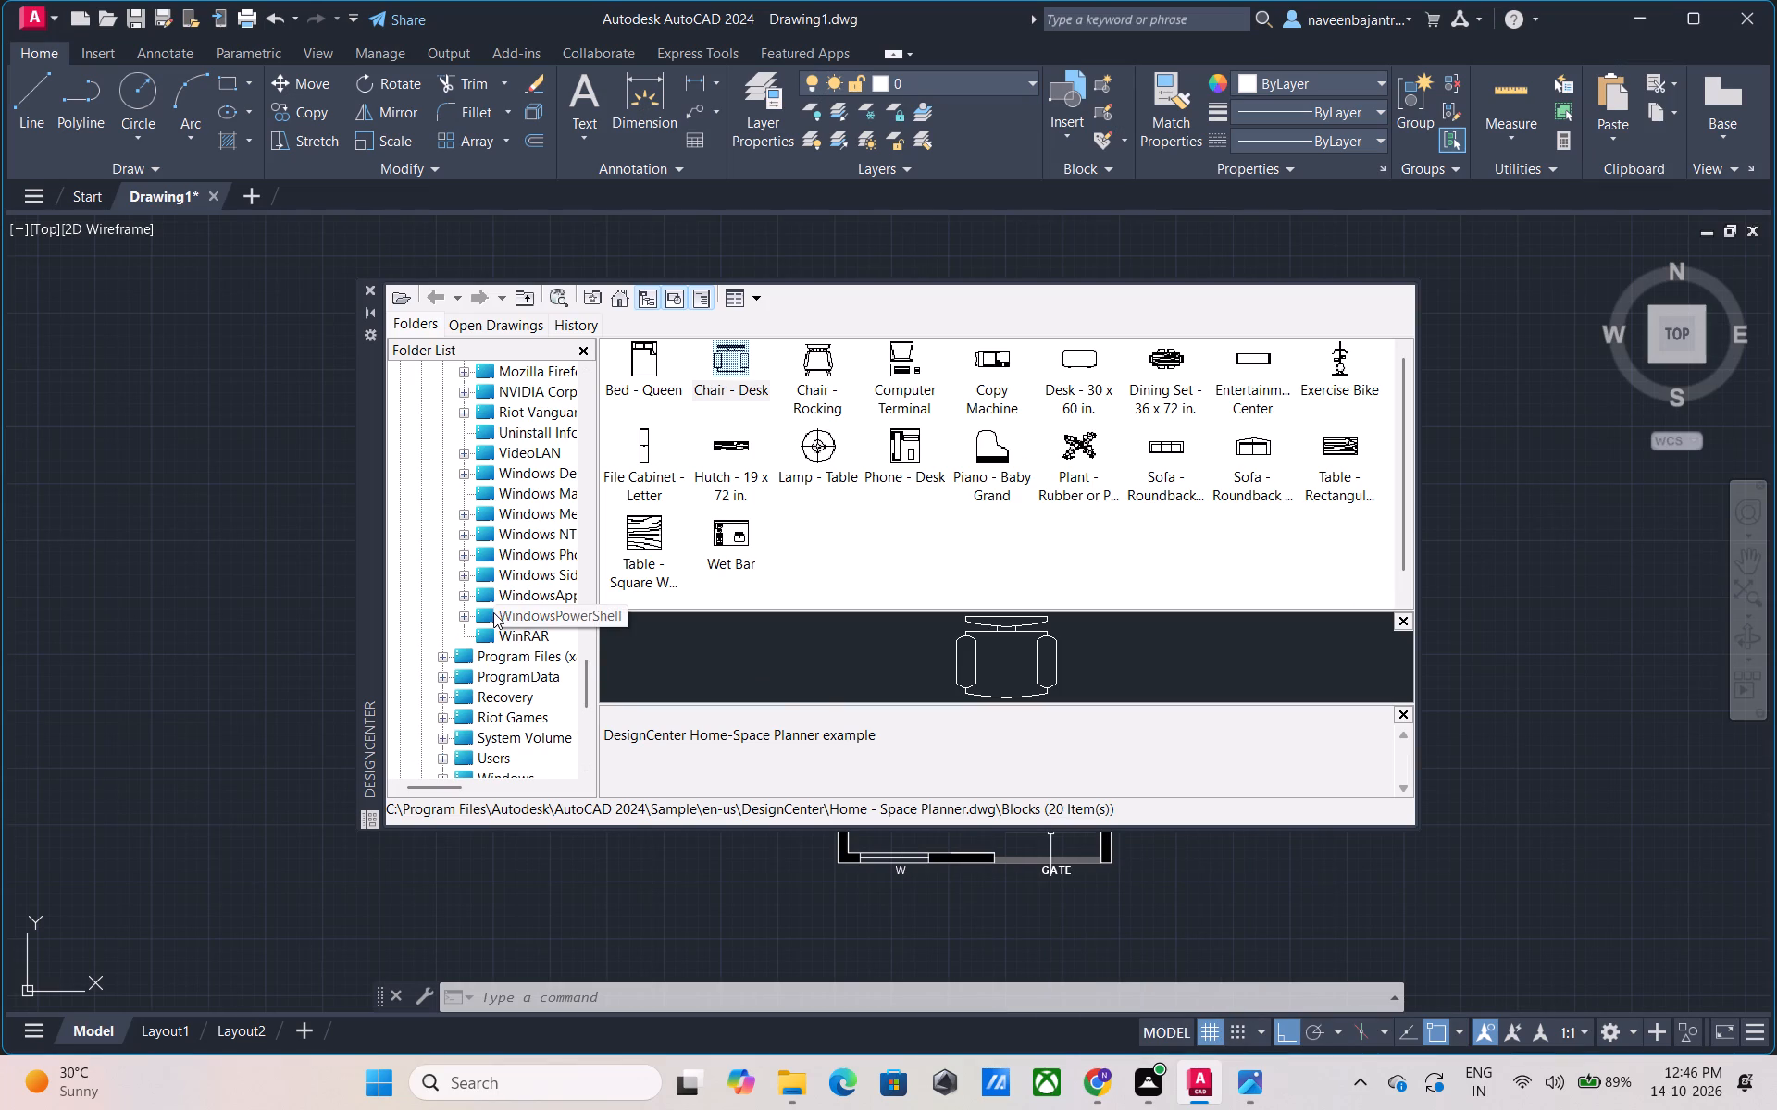
scroll(493, 612, up, 2)
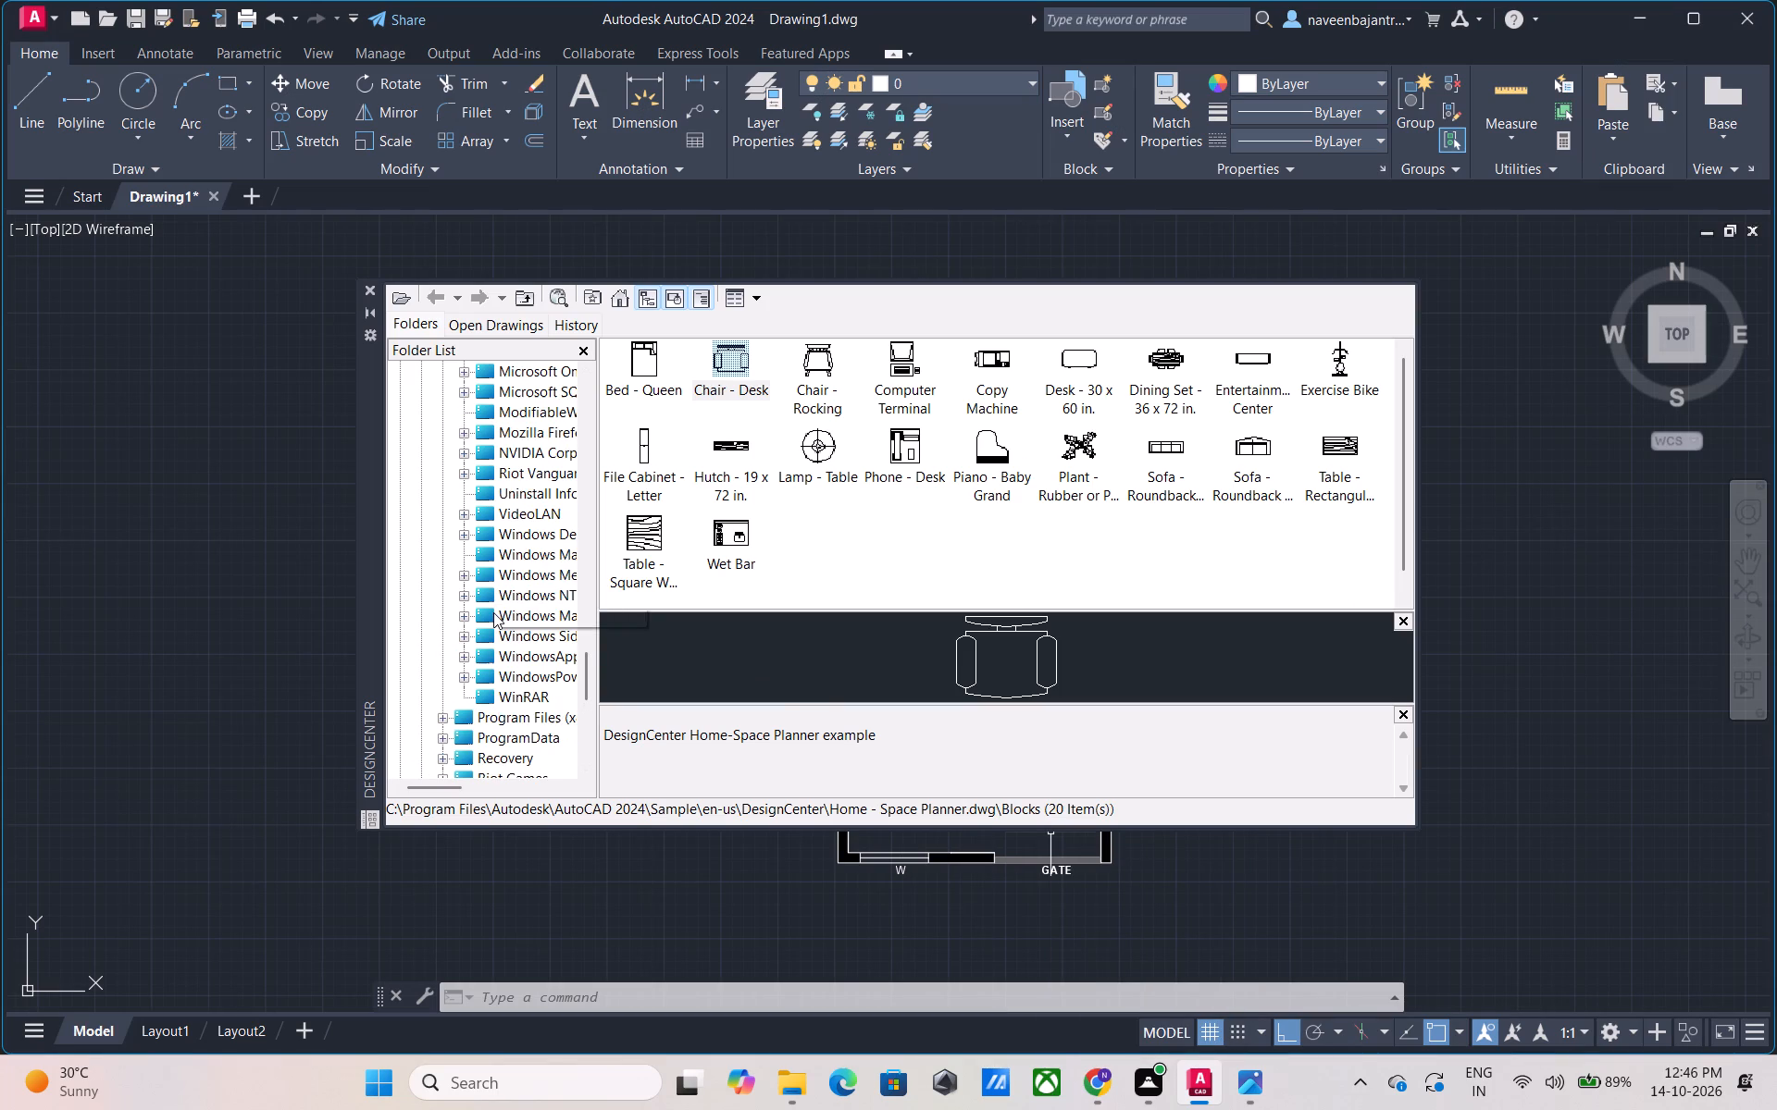
scroll(493, 612, up, 1)
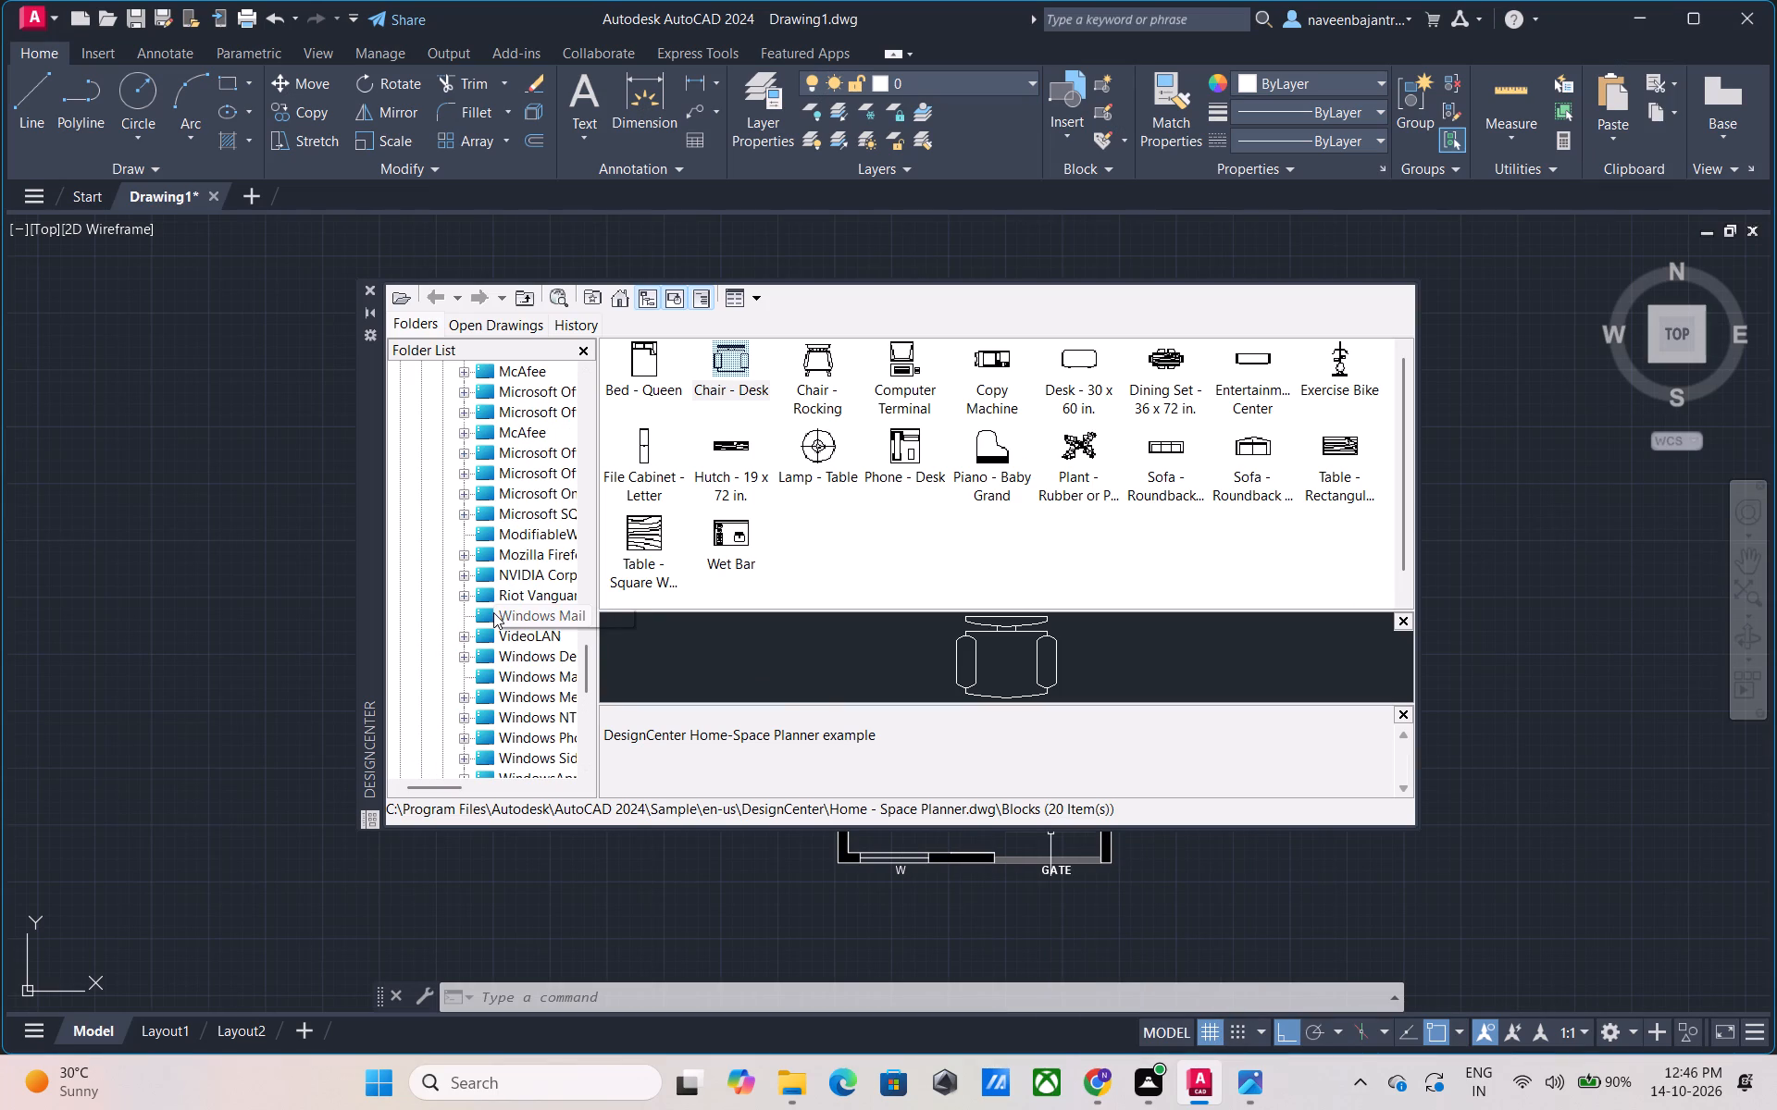
scroll(493, 612, up, 1)
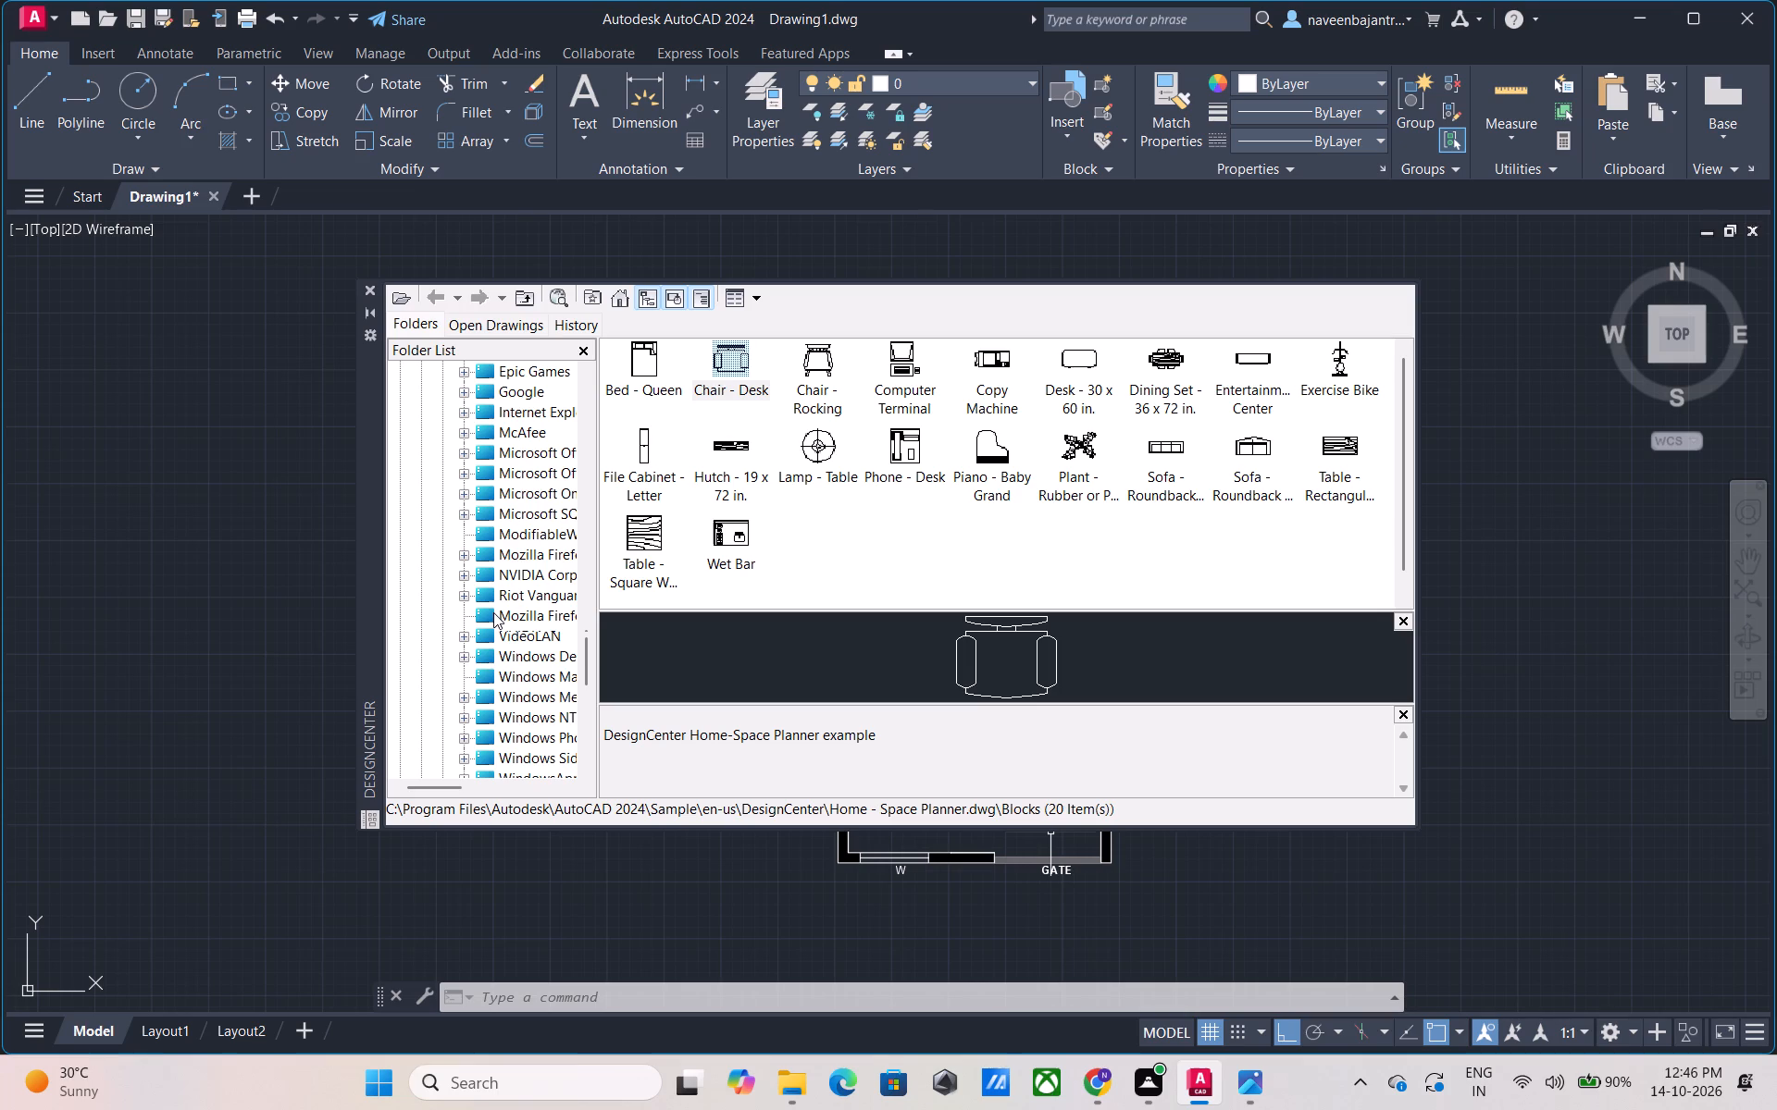
scroll(493, 612, up, 1)
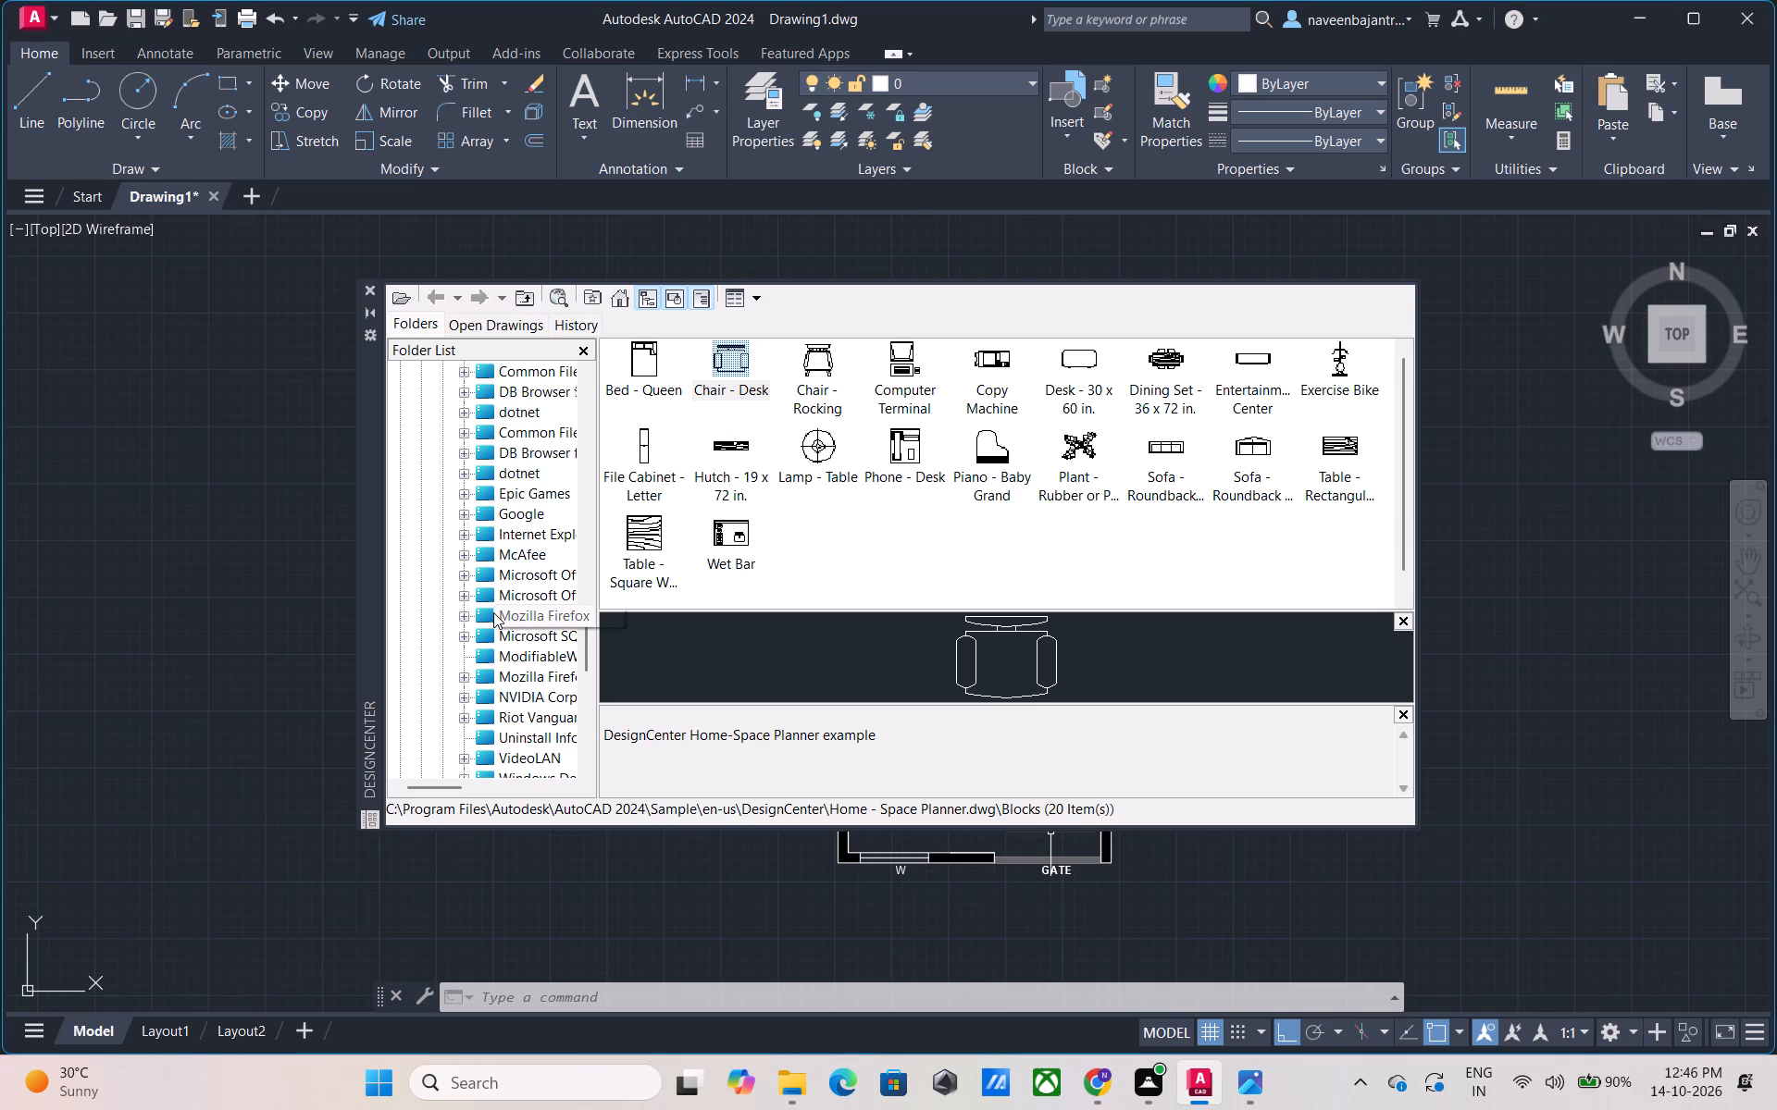
scroll(493, 612, up, 2)
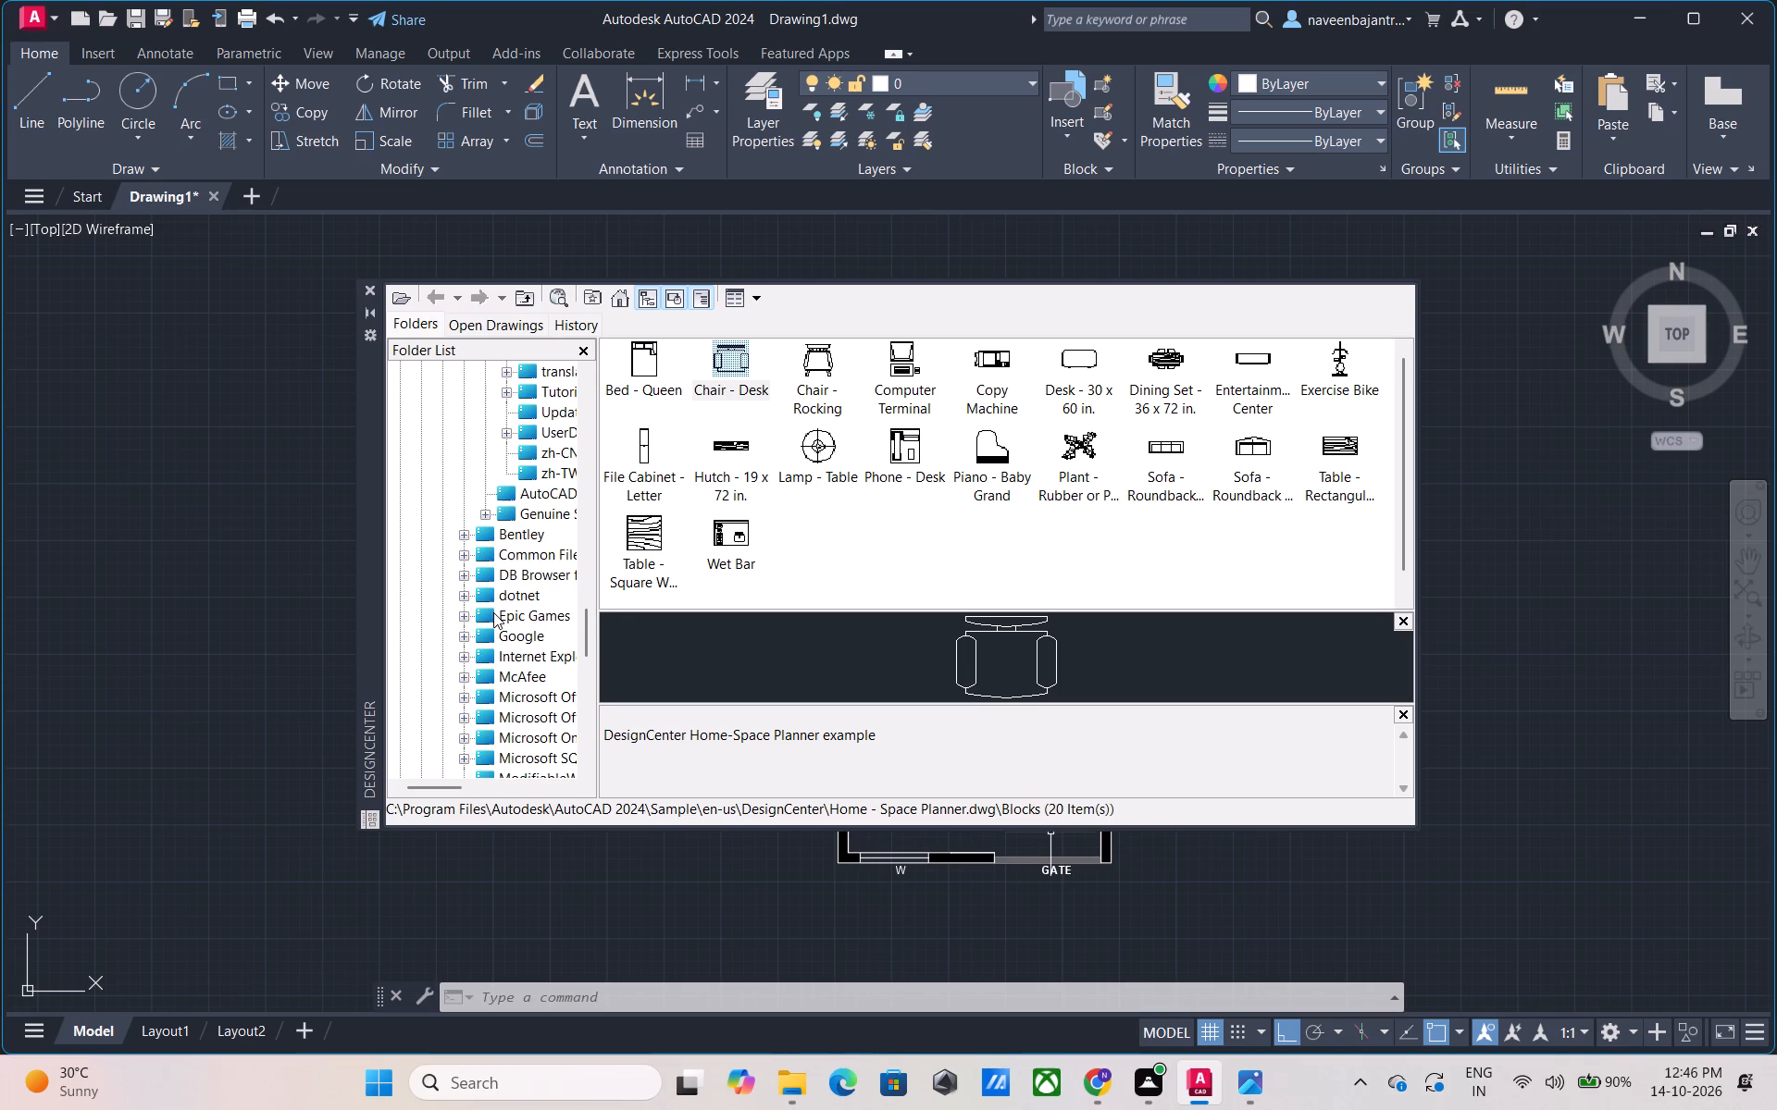
scroll(493, 612, up, 1)
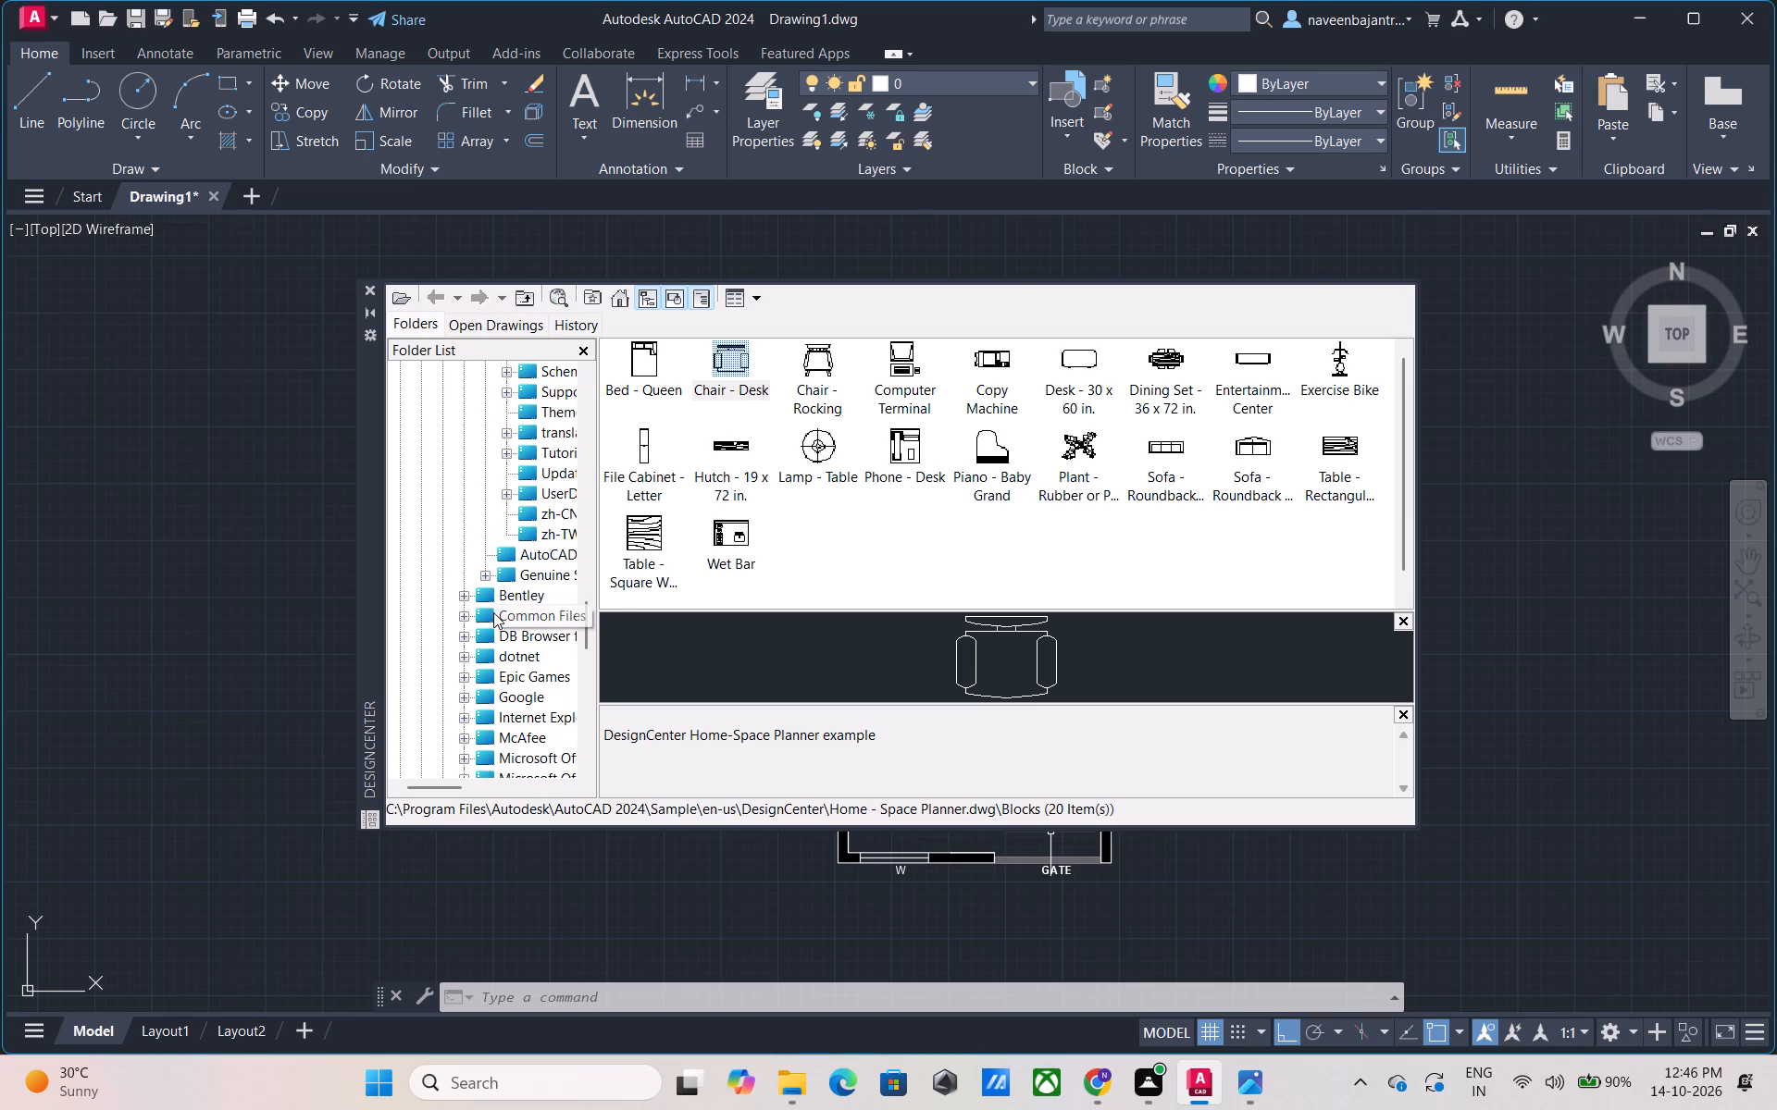
scroll(493, 612, up, 2)
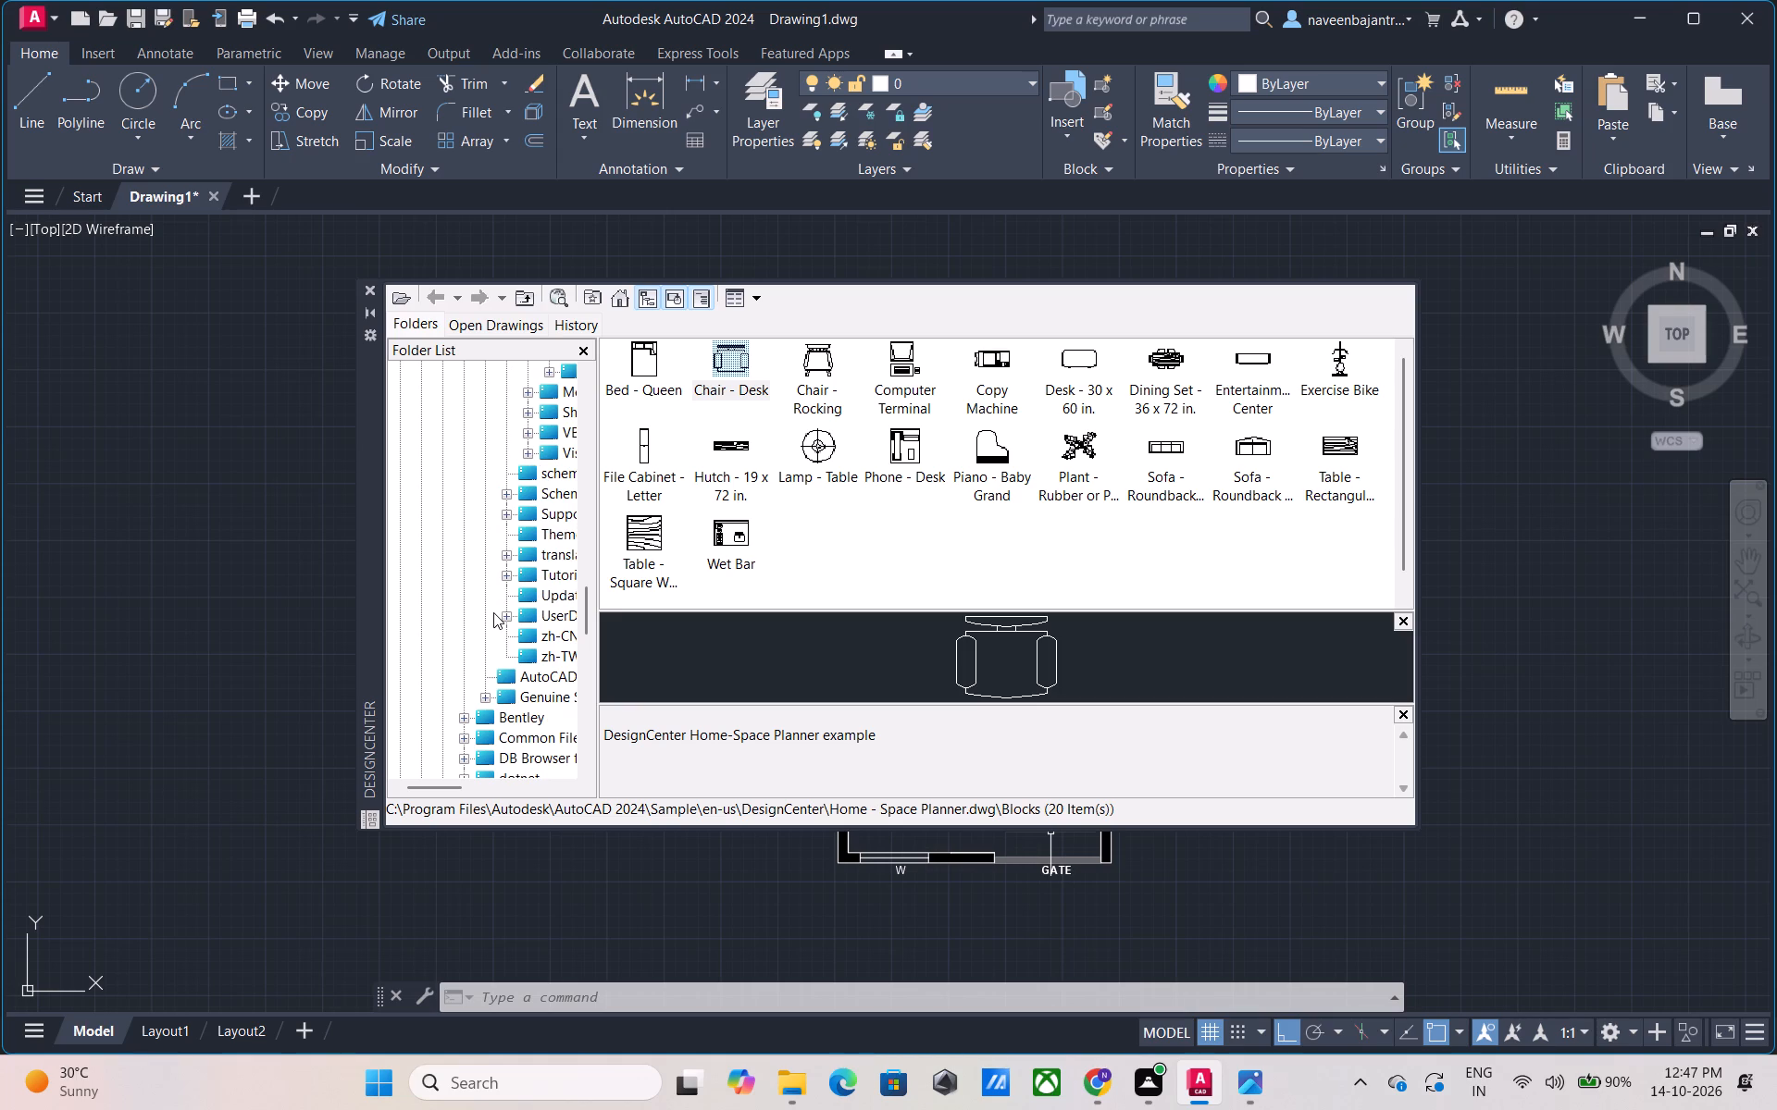
scroll(493, 612, up, 1)
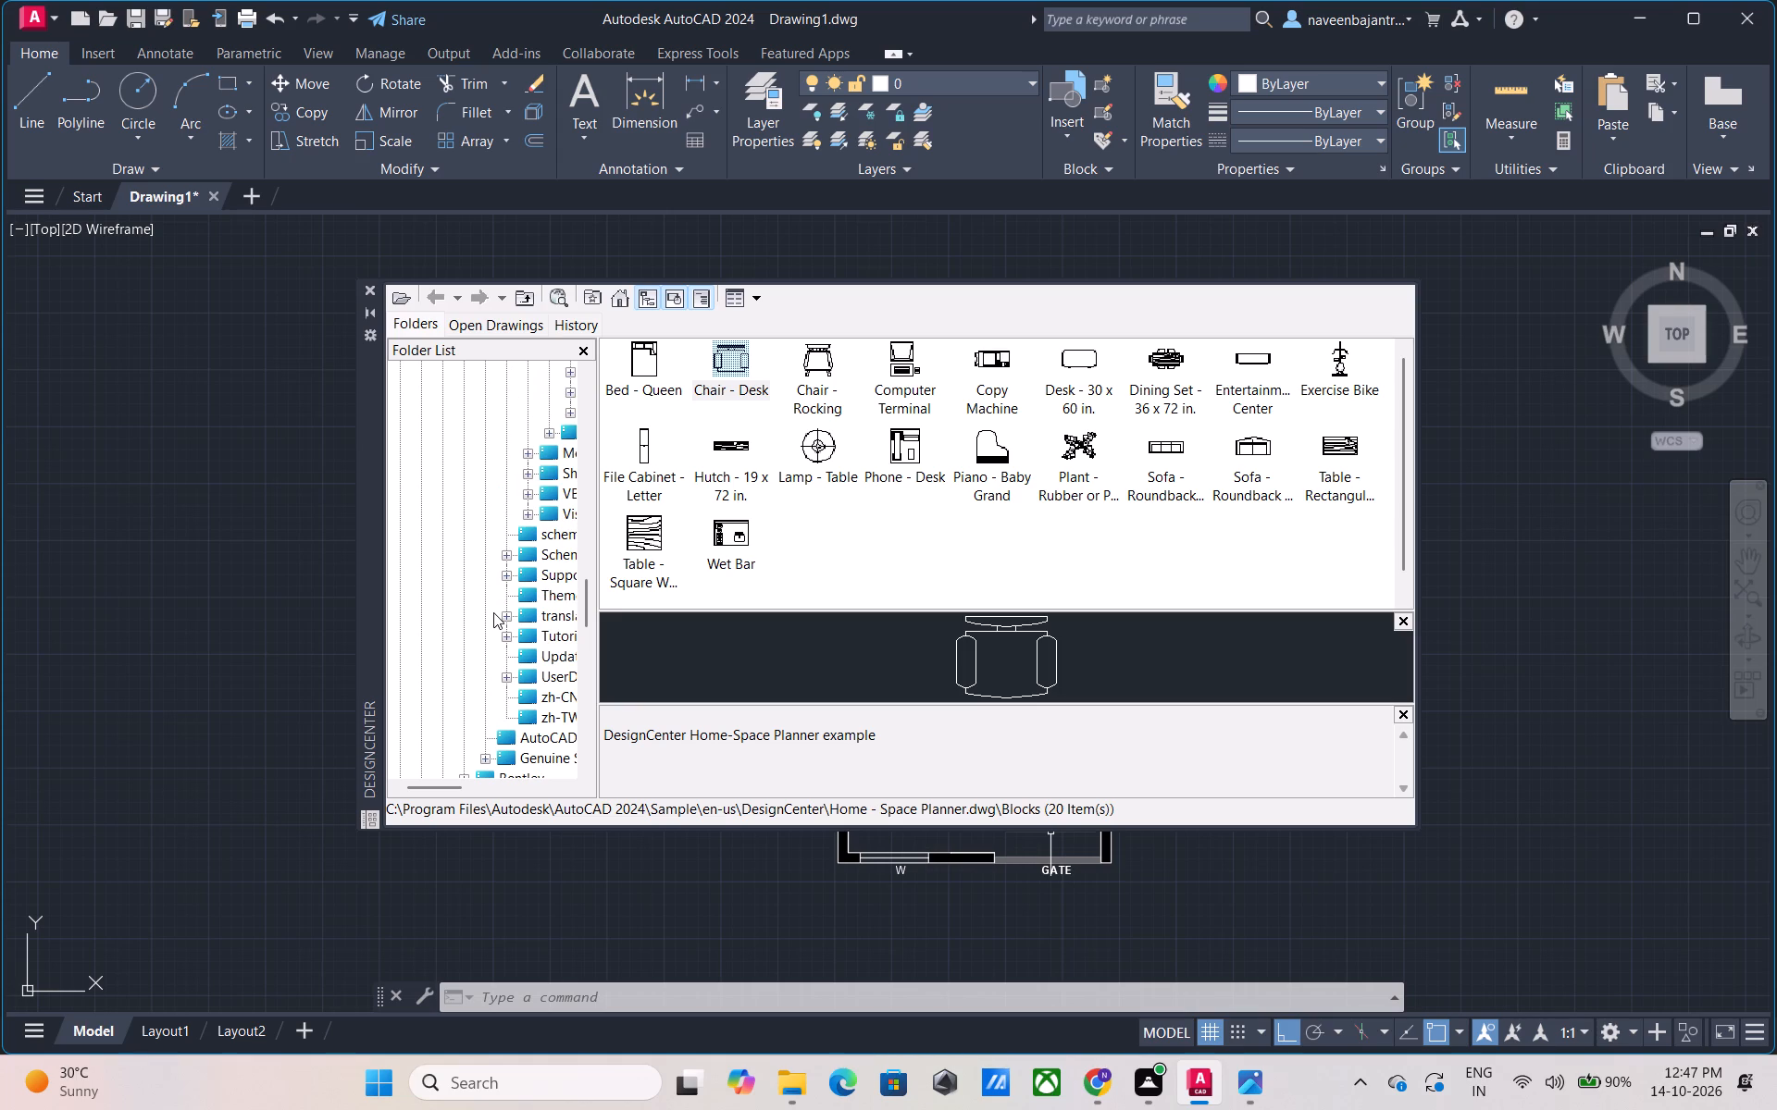
scroll(493, 612, up, 1)
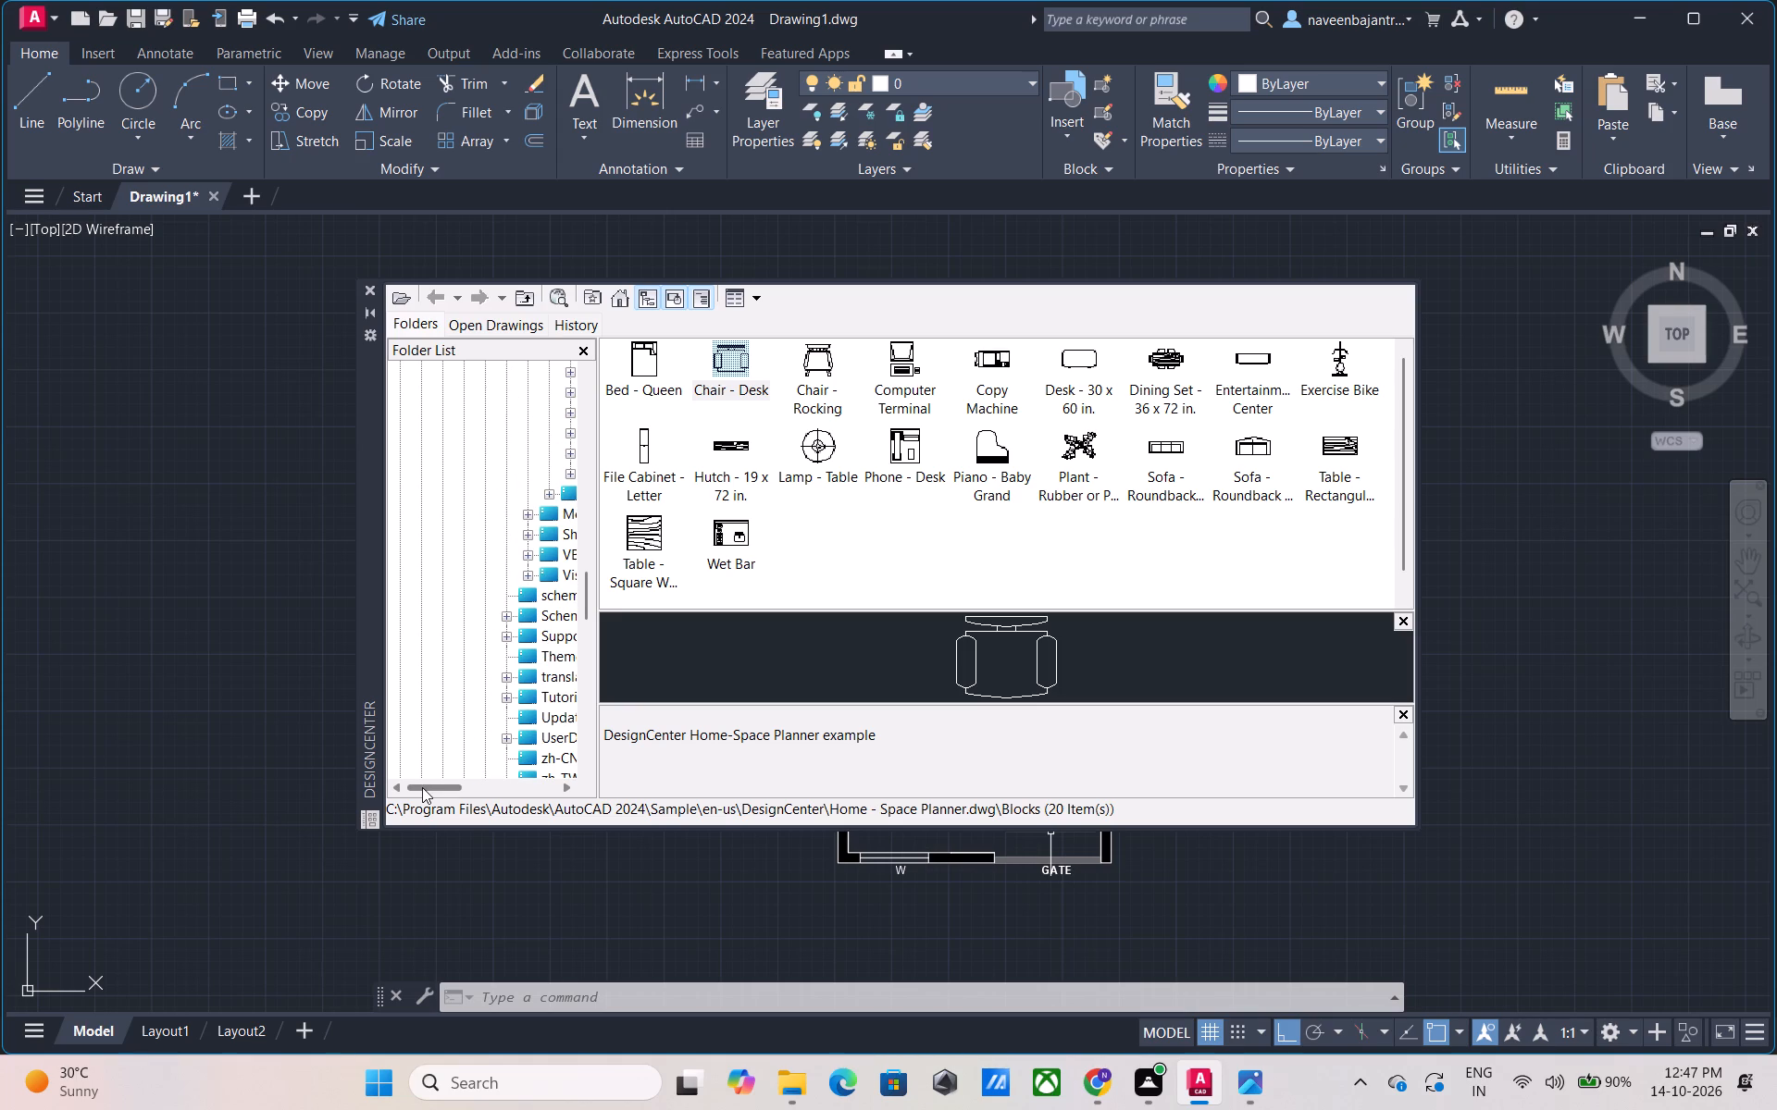
drag(422, 787, 452, 792)
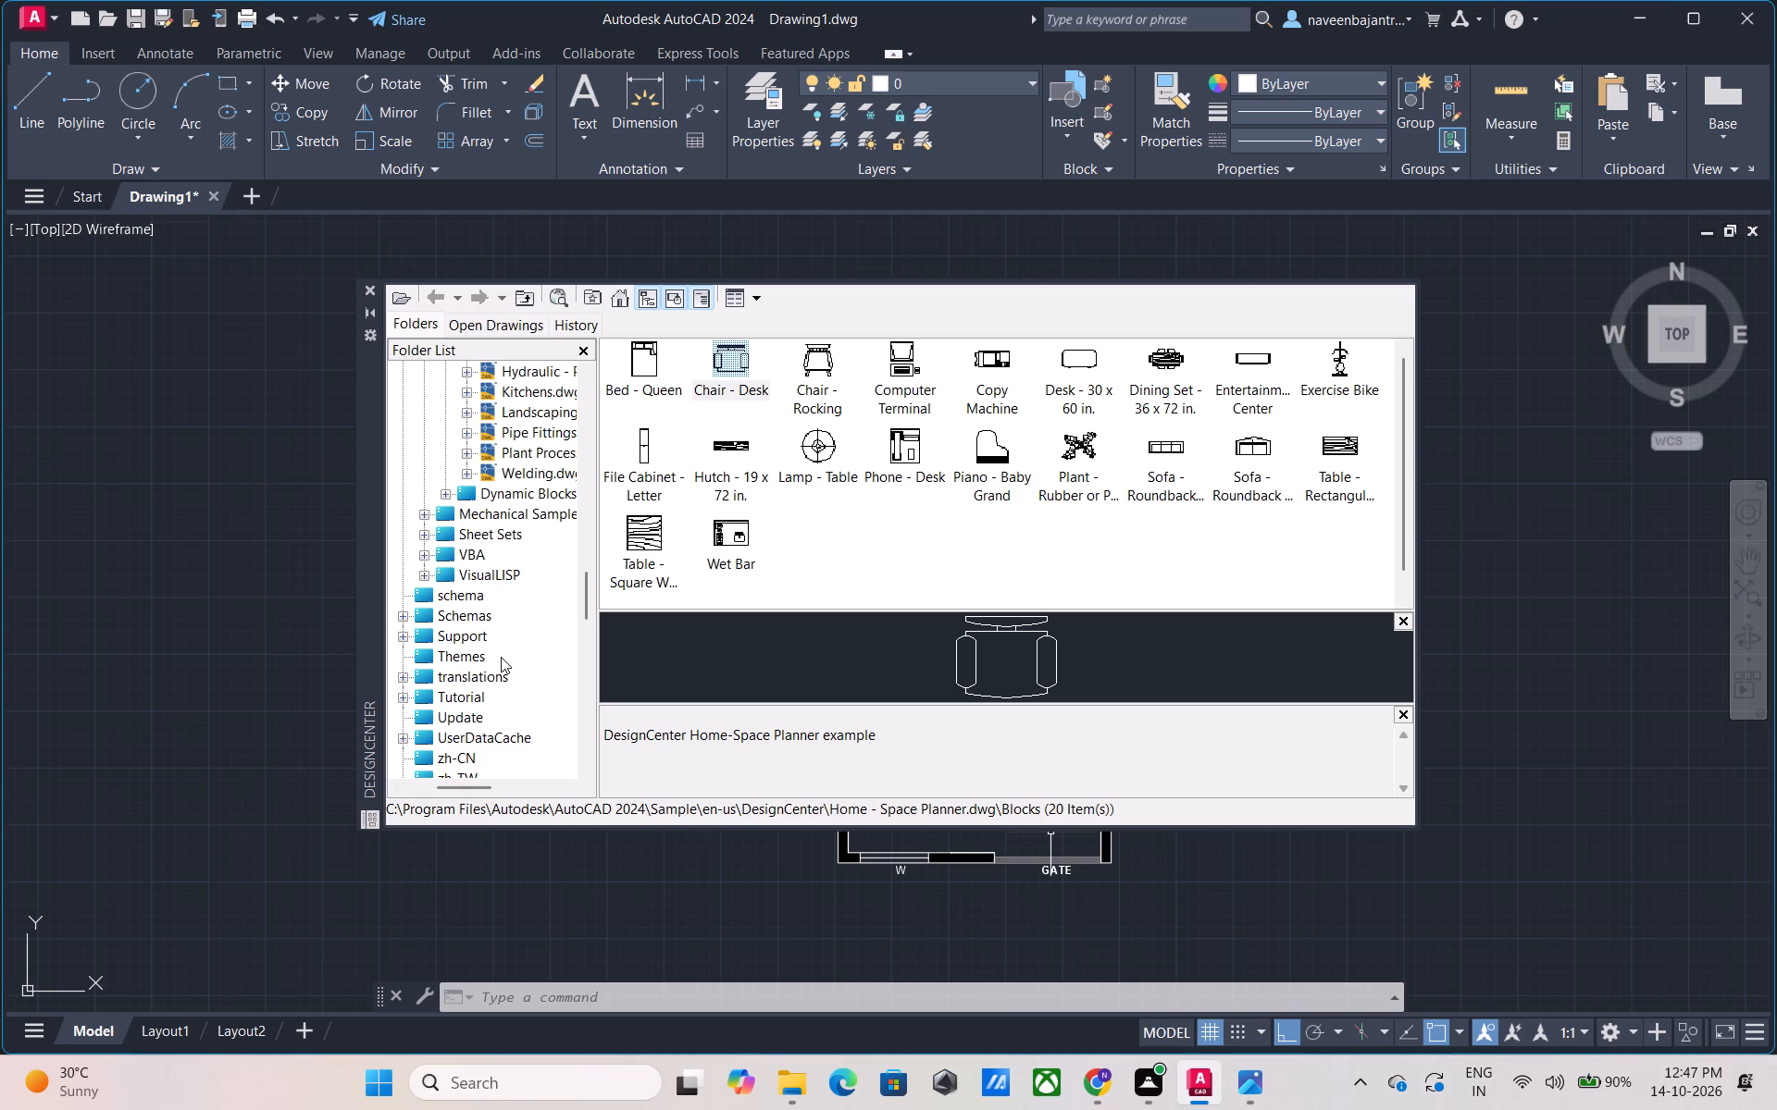
scroll(501, 657, up, 1)
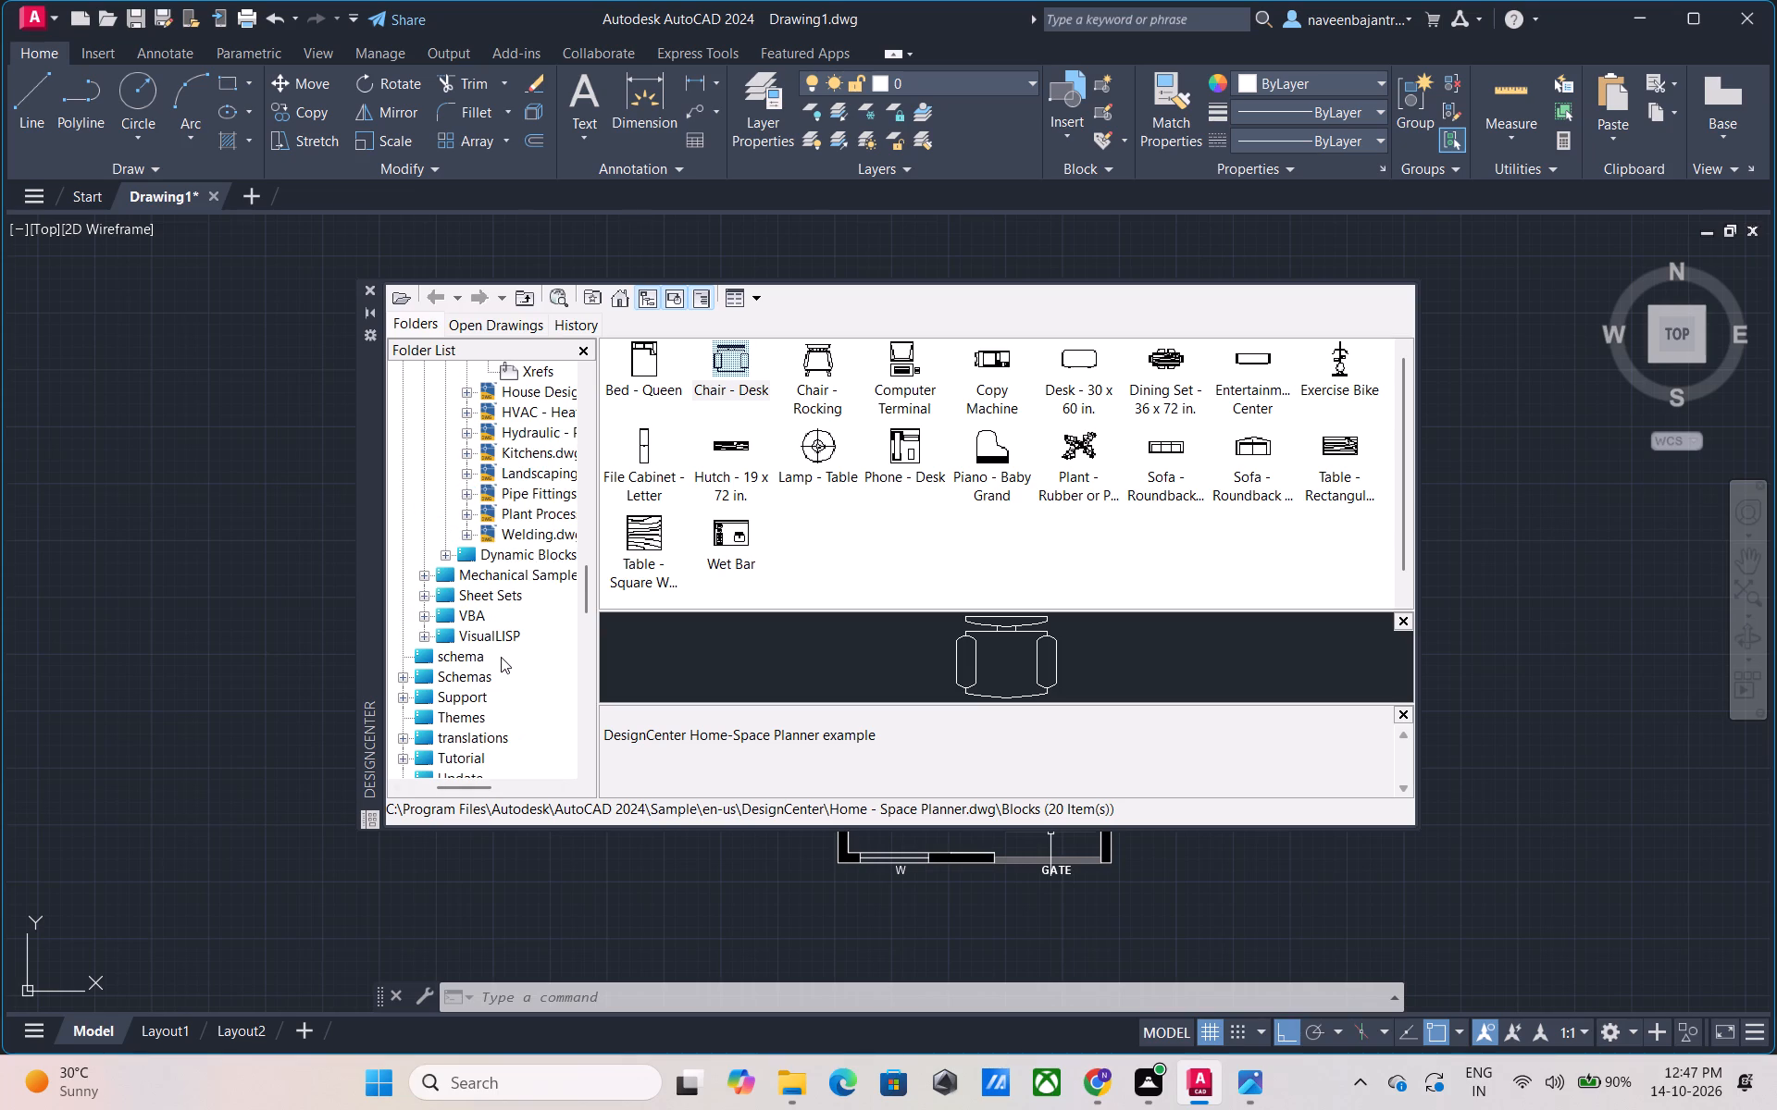
scroll(501, 657, up, 1)
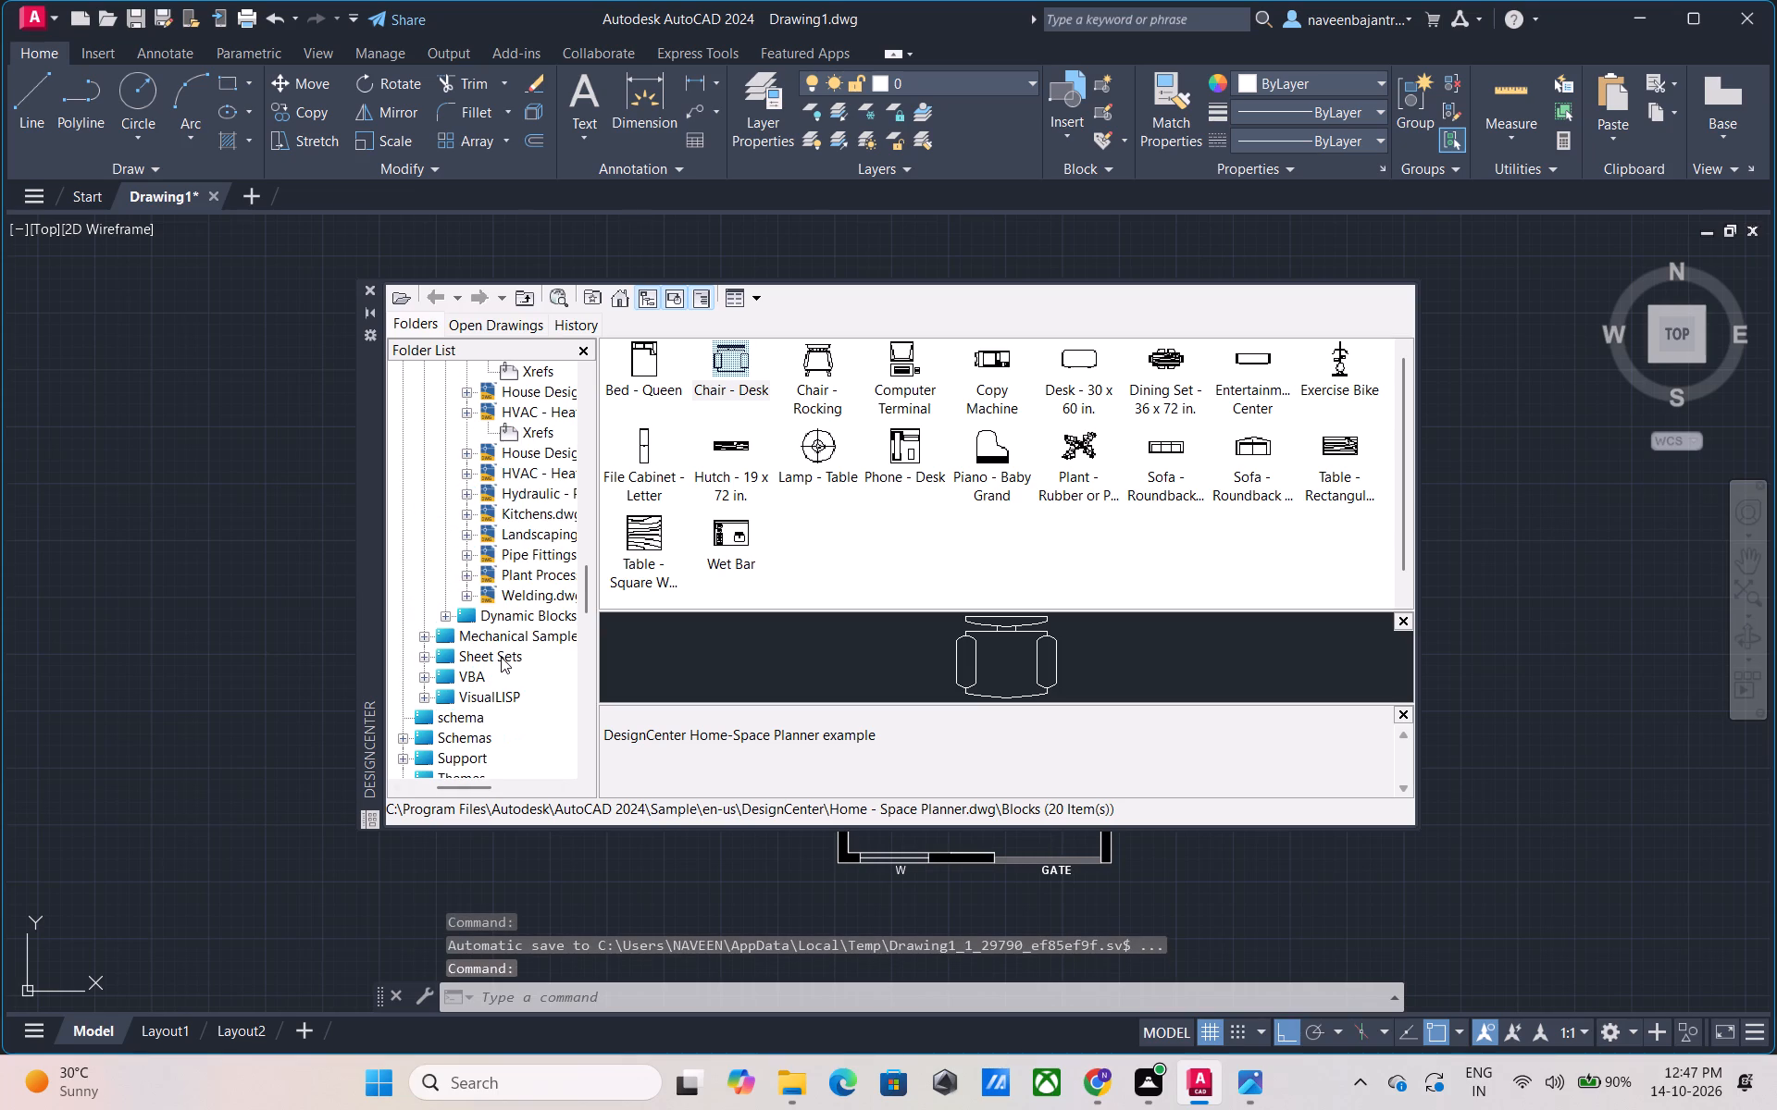
scroll(501, 657, up, 1)
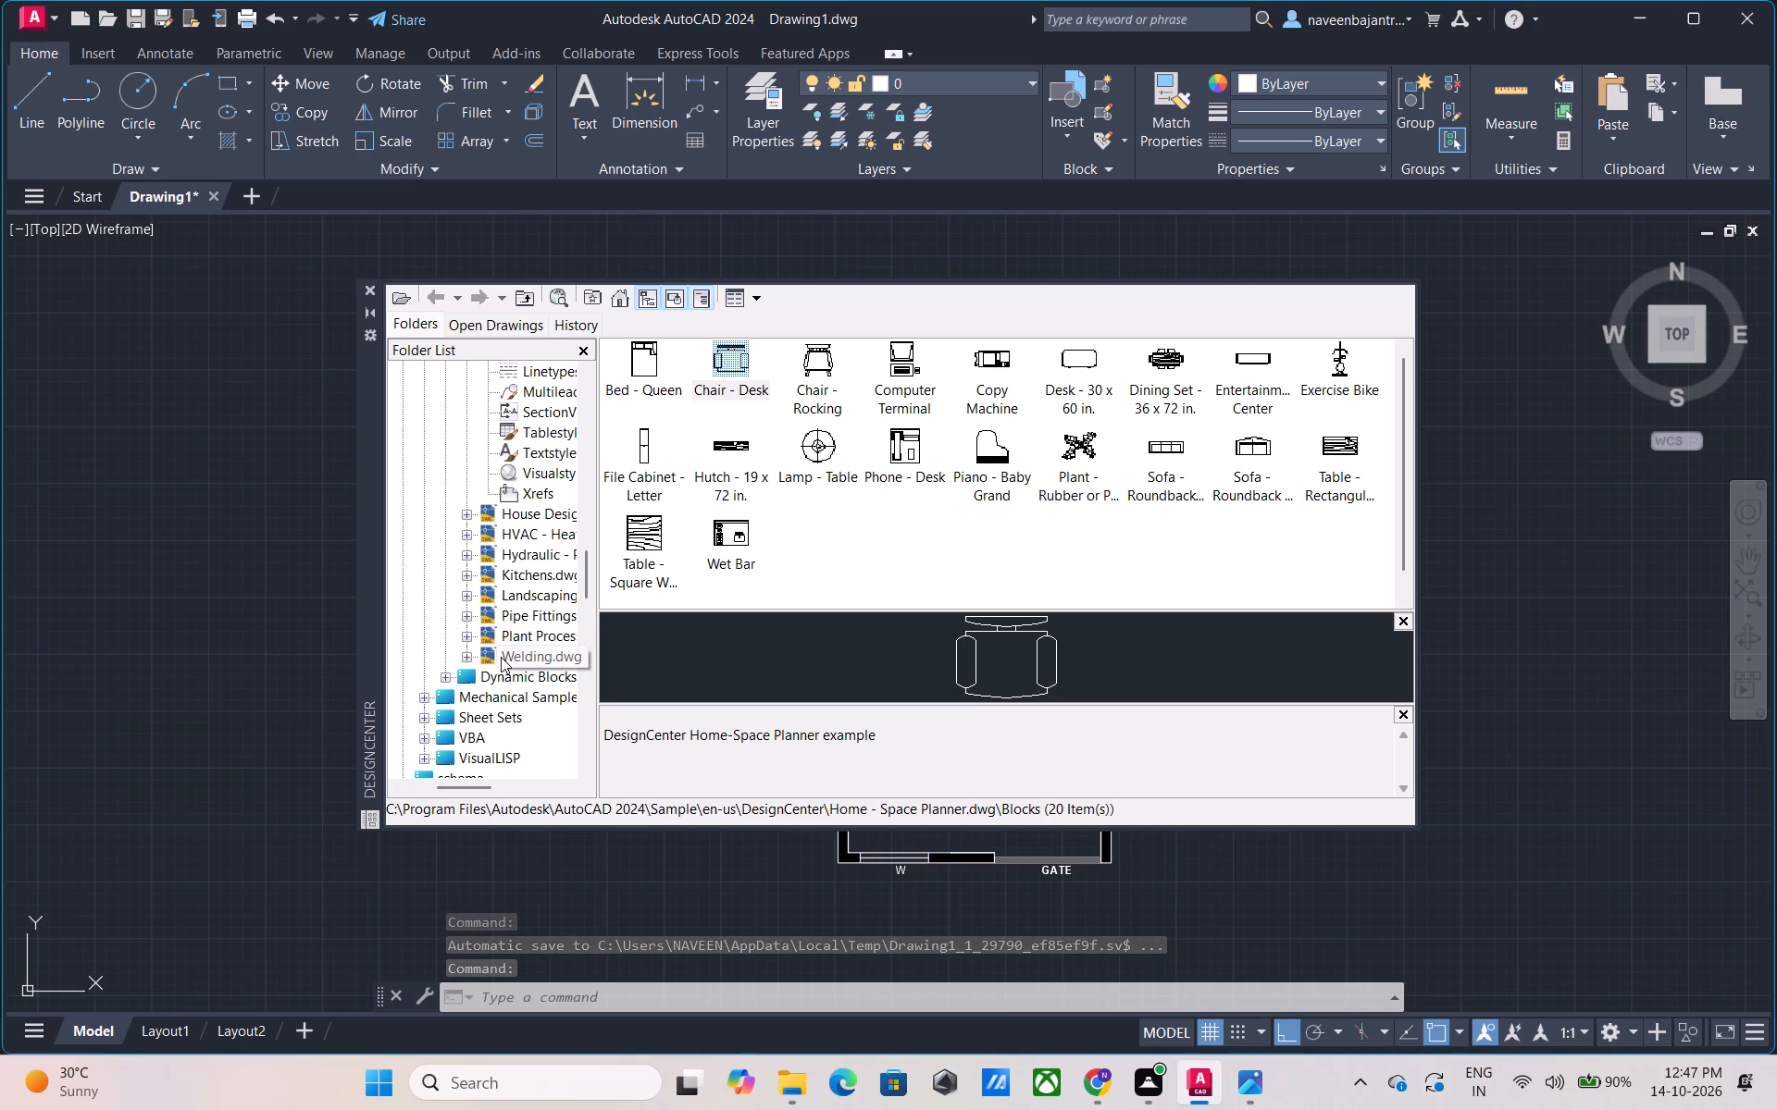
scroll(501, 657, up, 1)
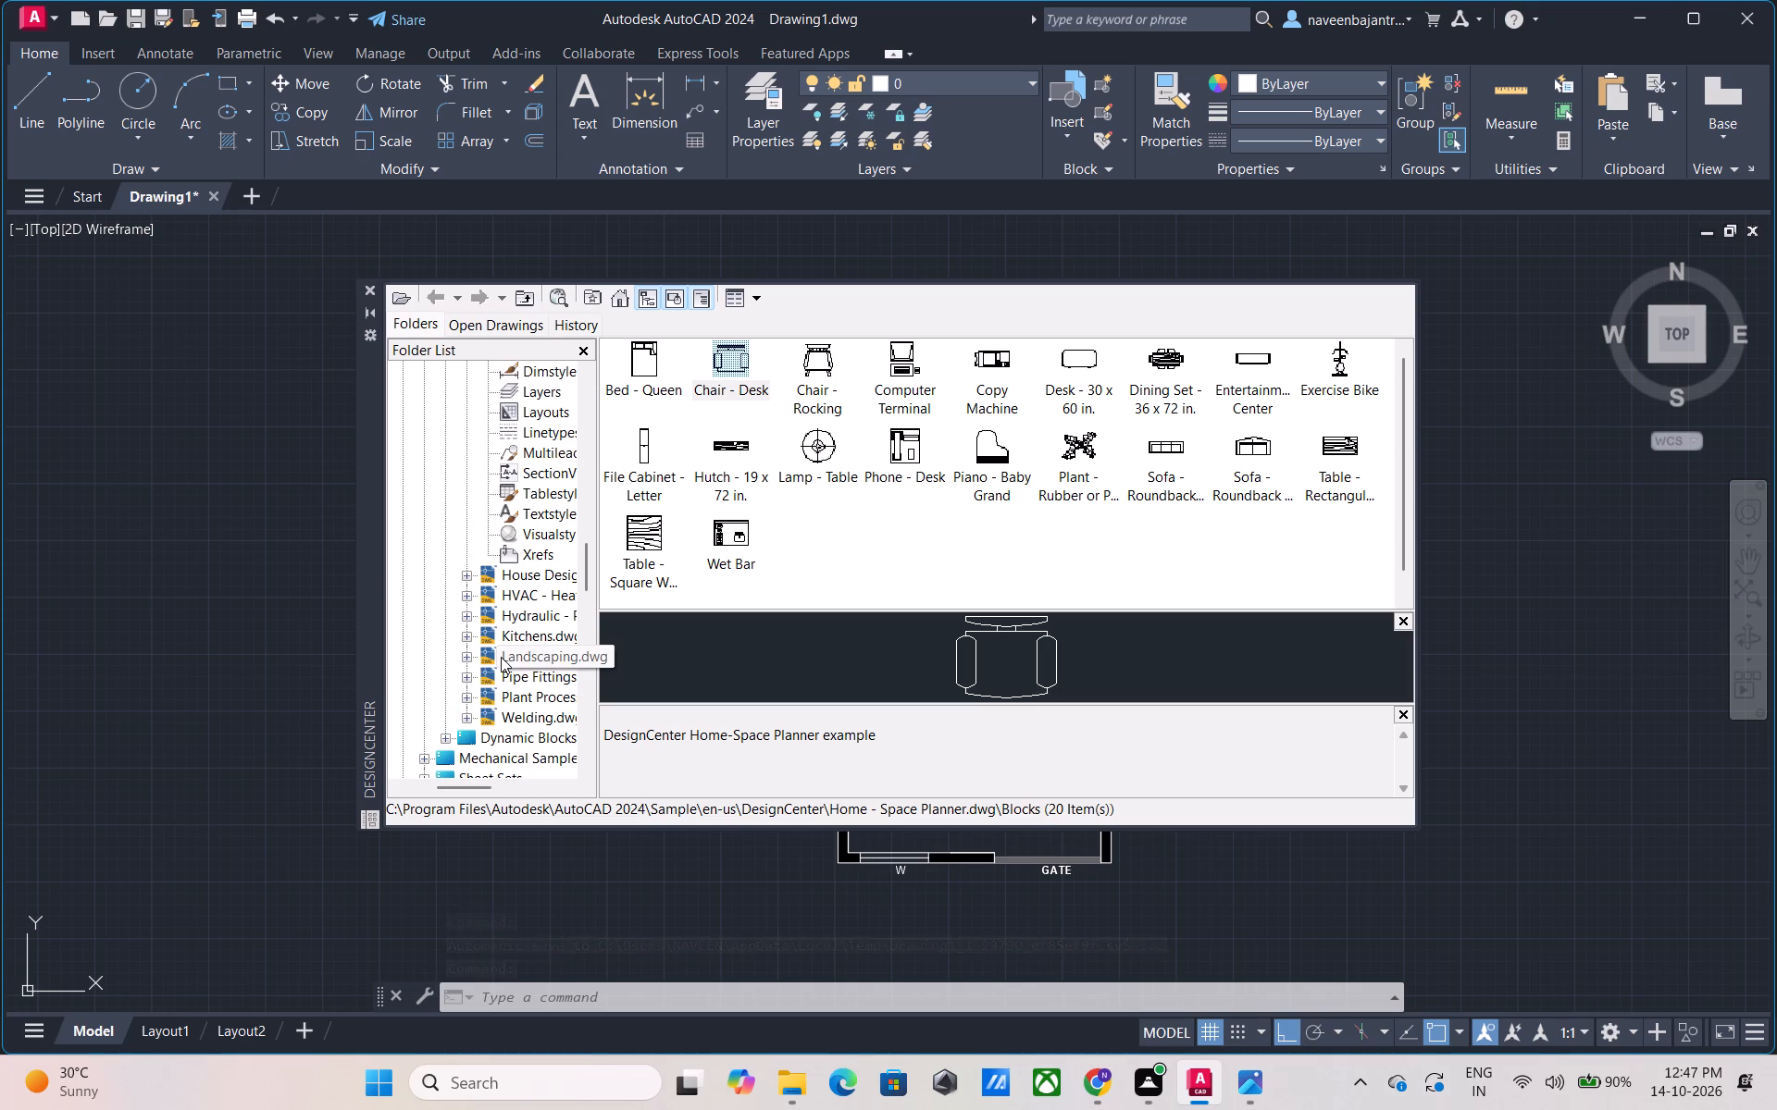
scroll(501, 657, up, 3)
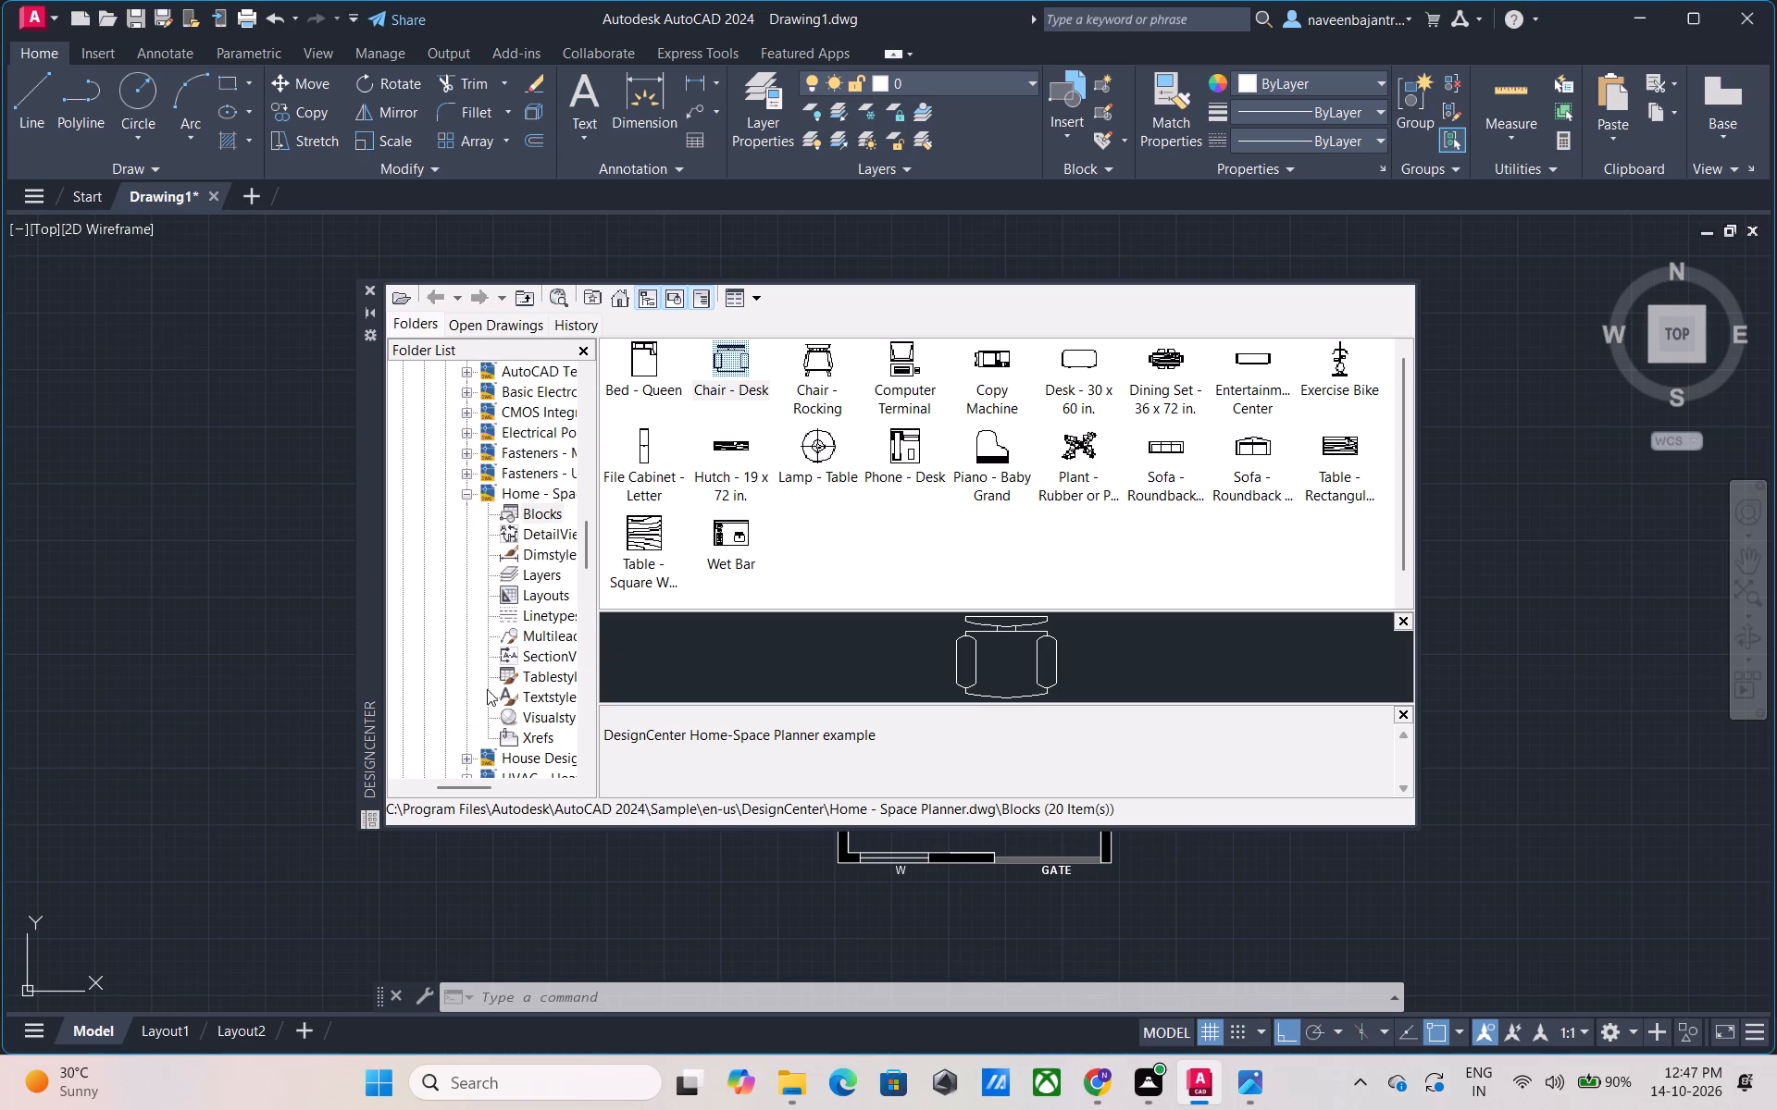
drag(458, 790, 475, 791)
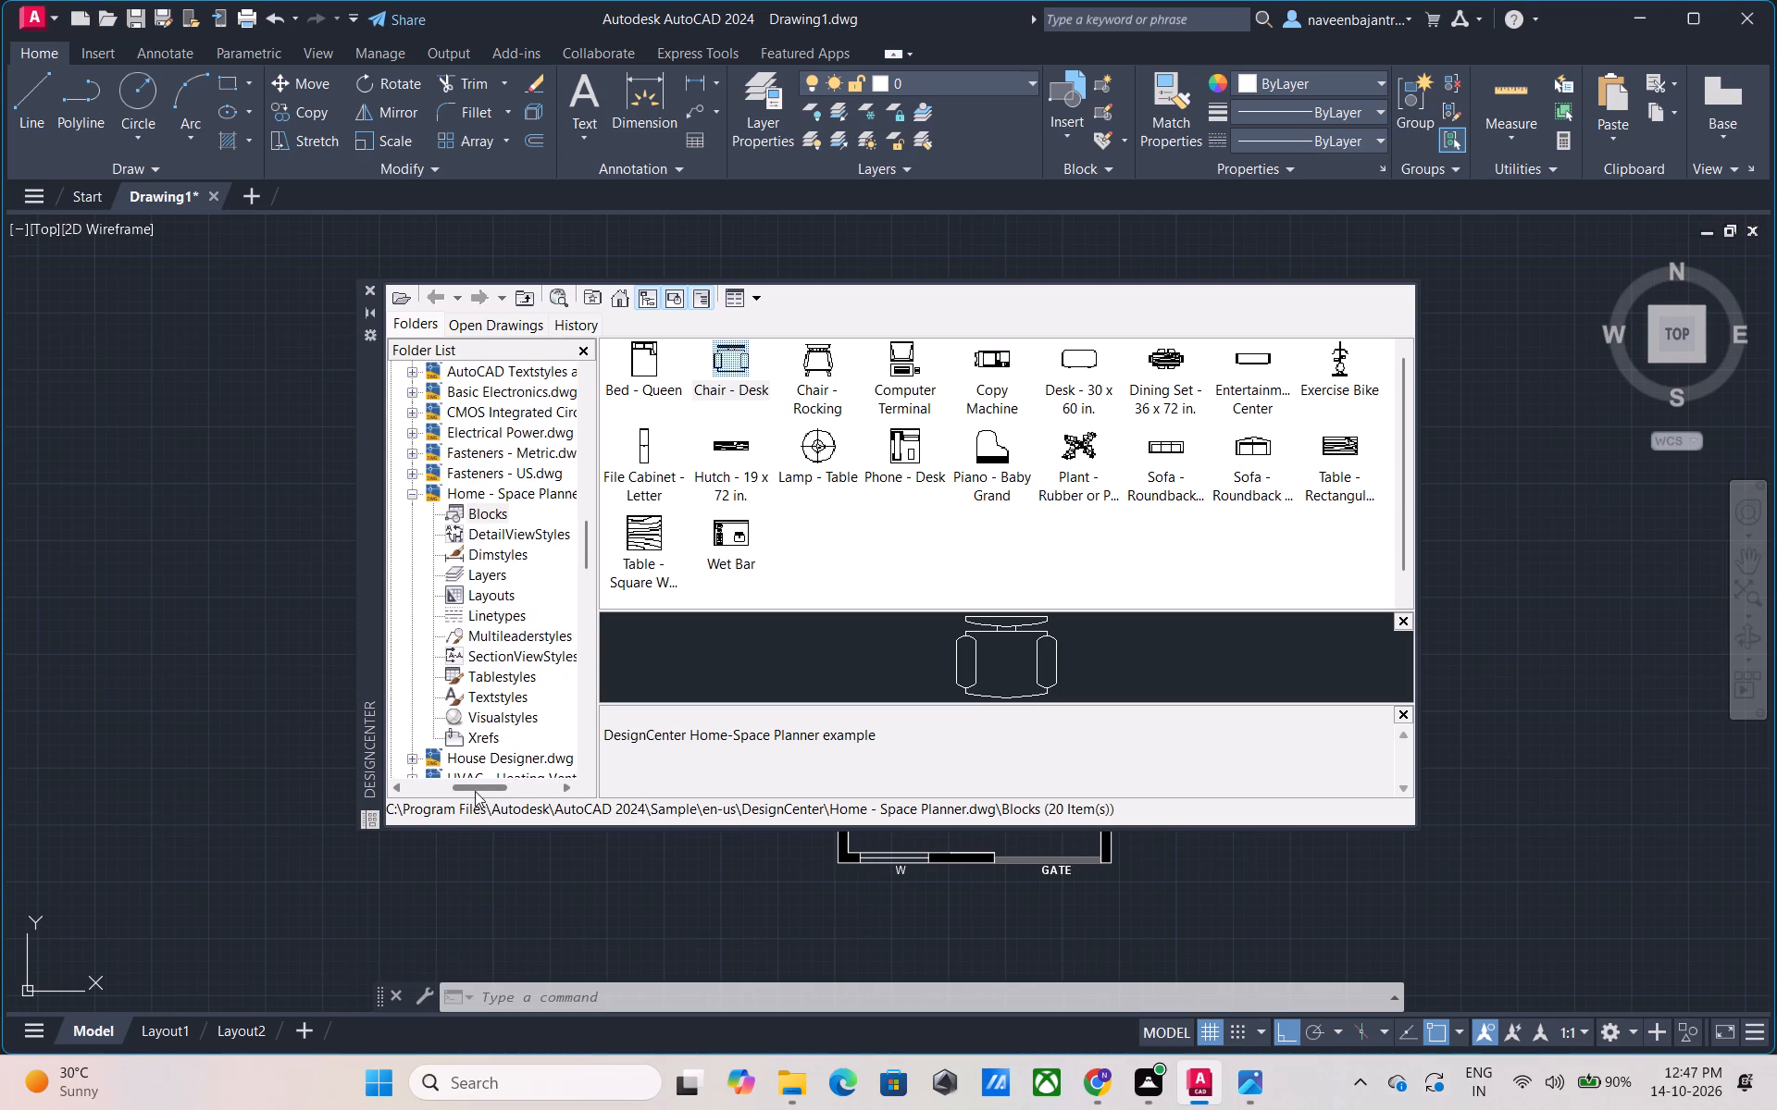
drag(475, 791, 477, 791)
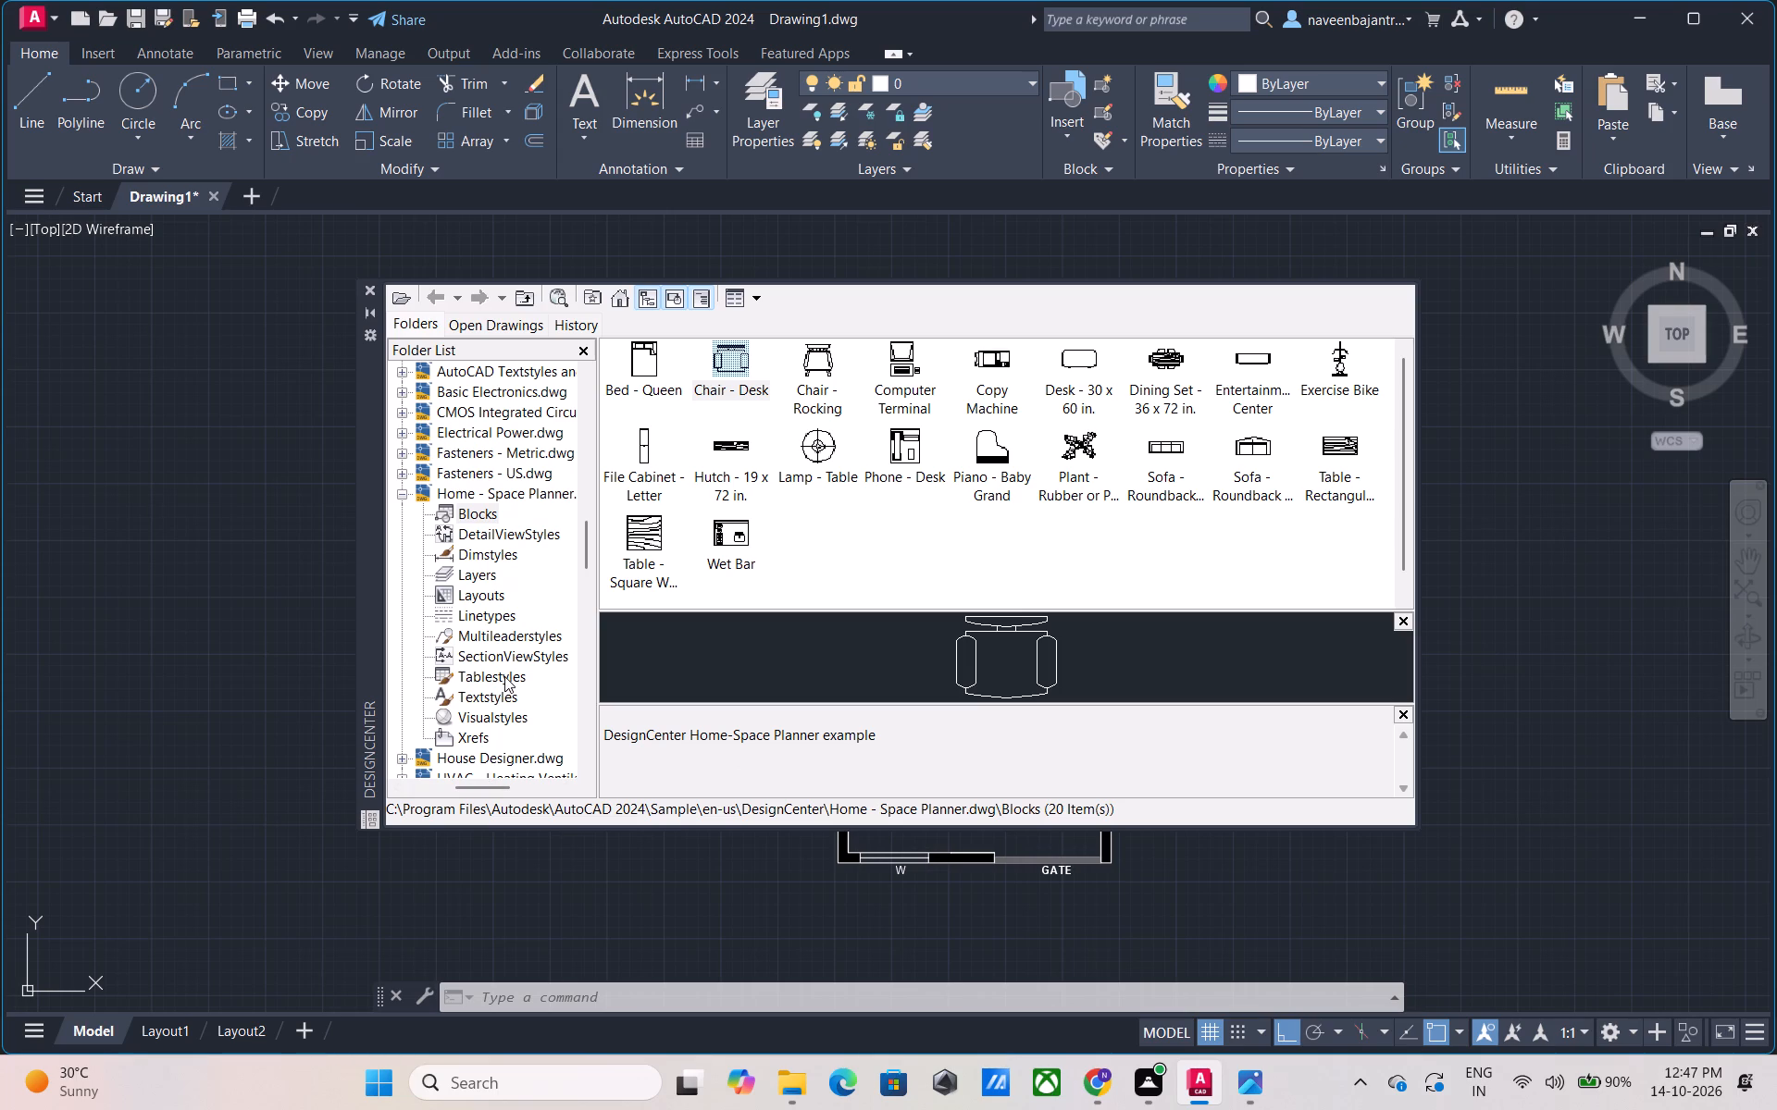
Look back through the DesignCenter folder tree from the Home - Space Planner.dwg contents to the top of the AutoCAD 2024 program folder.
scroll(504, 676, up, 2)
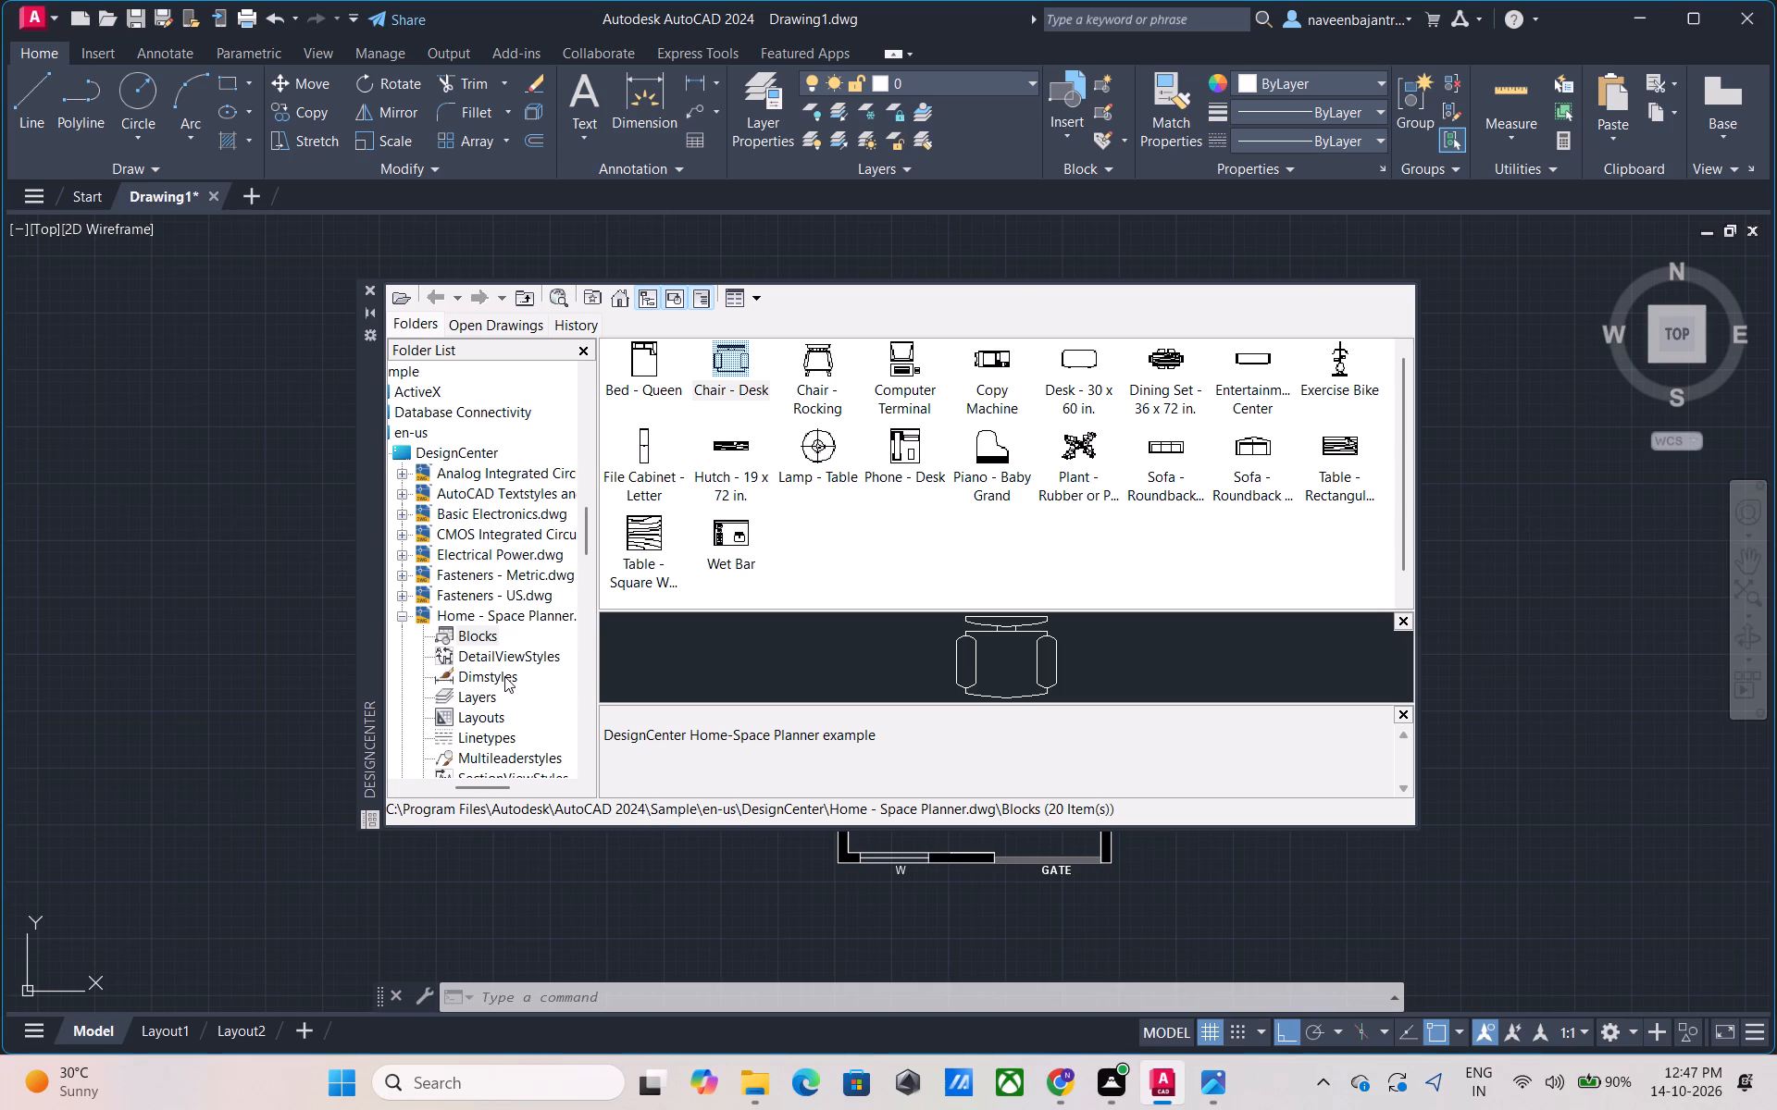
scroll(504, 676, up, 2)
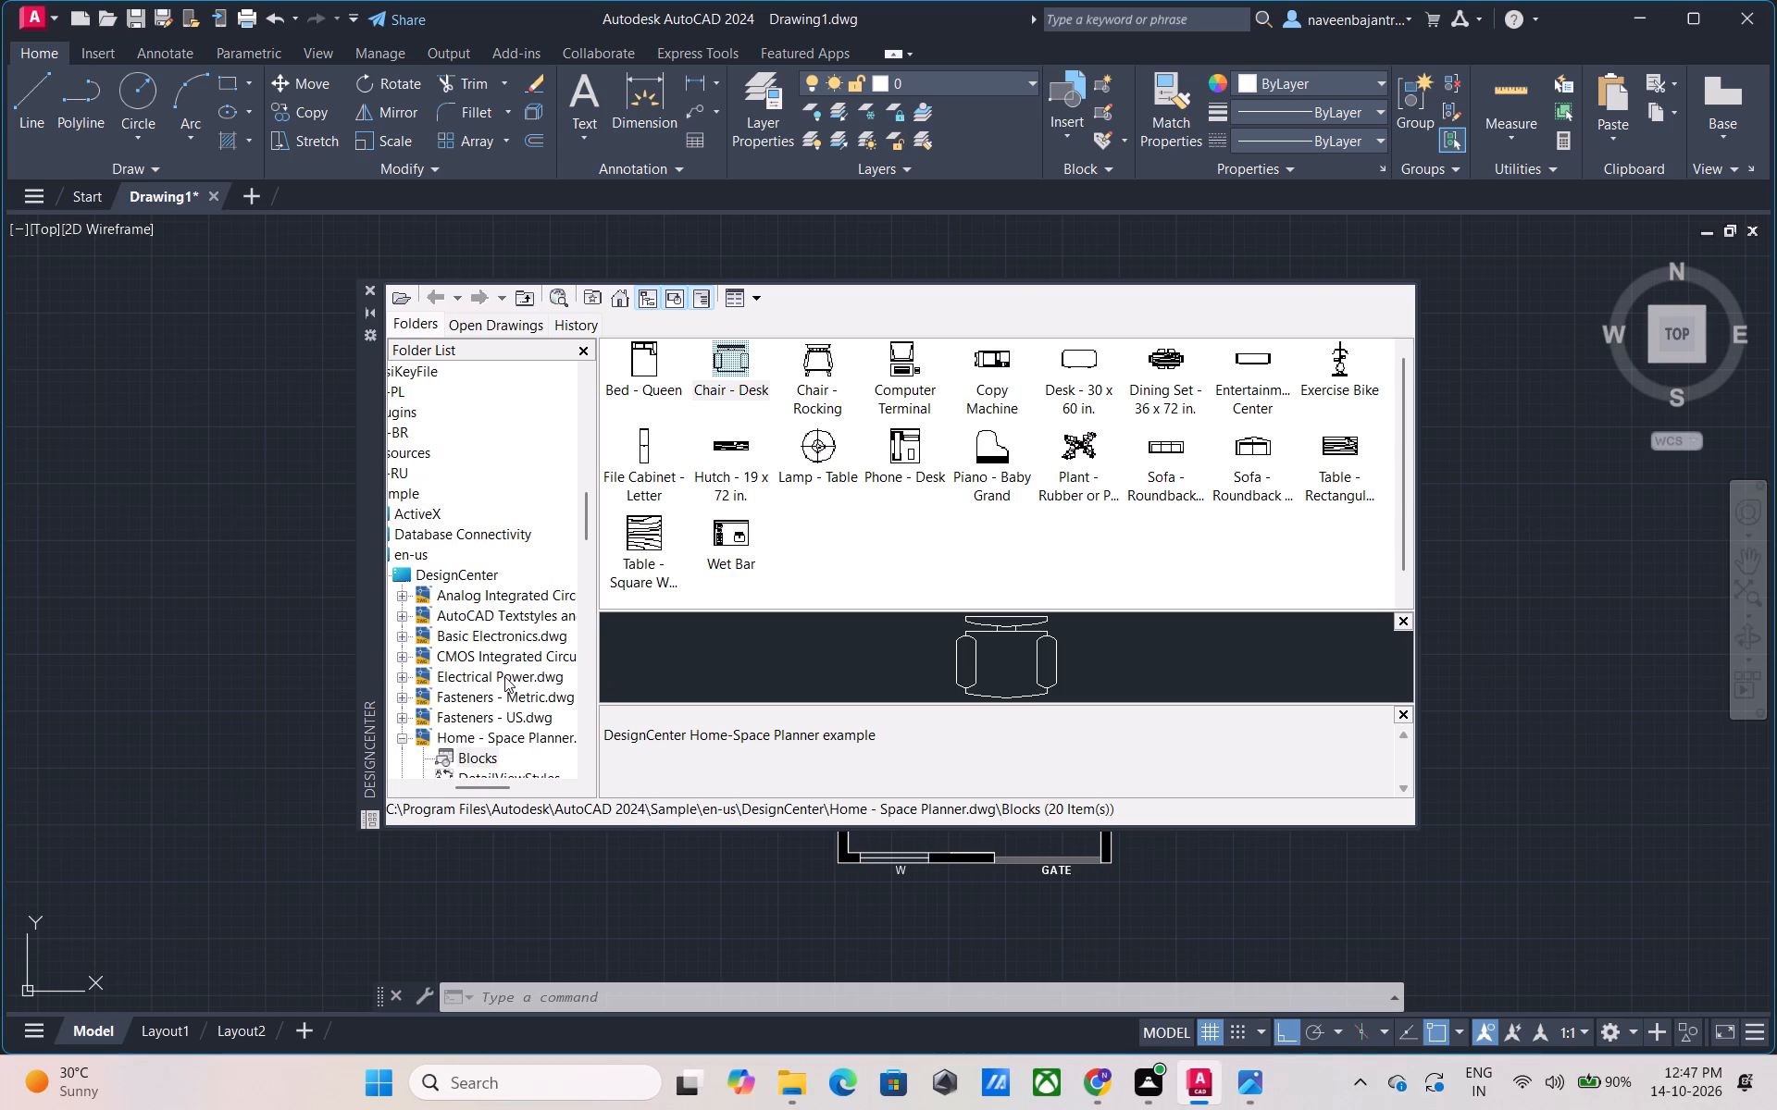
scroll(504, 676, up, 1)
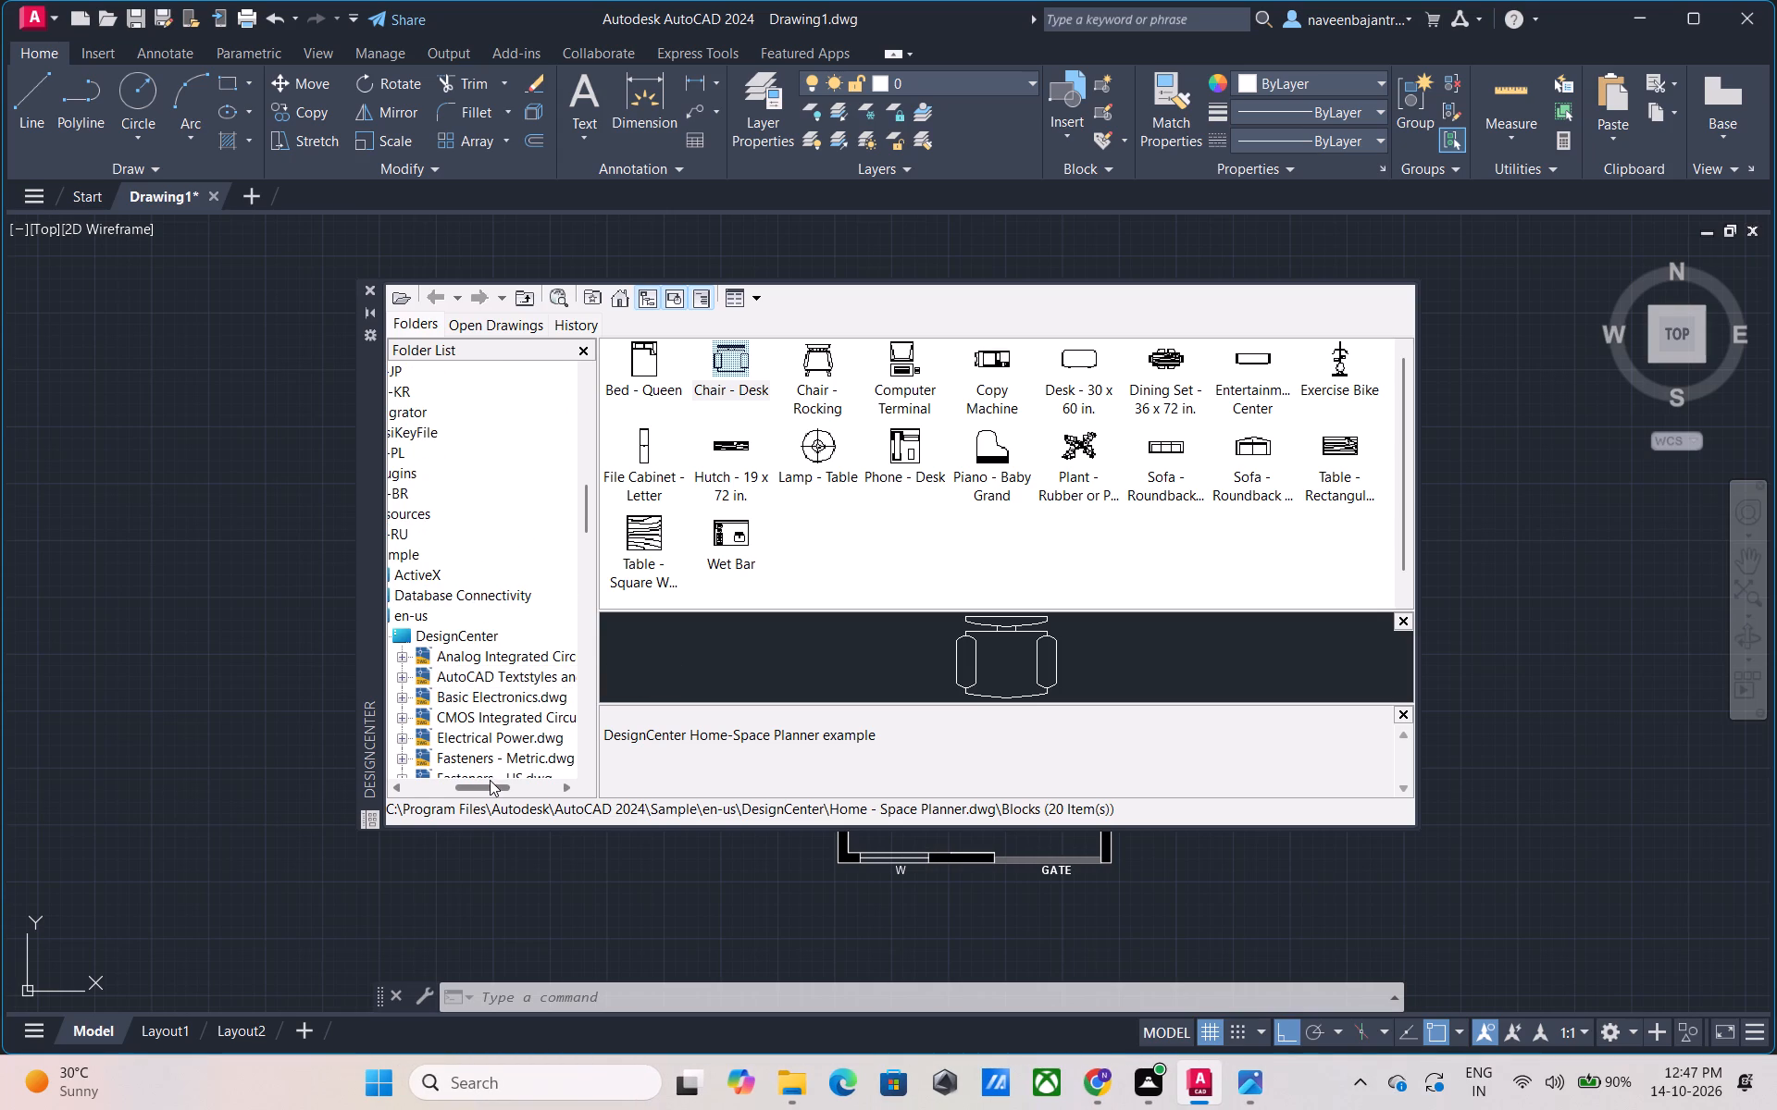
drag(490, 781, 476, 783)
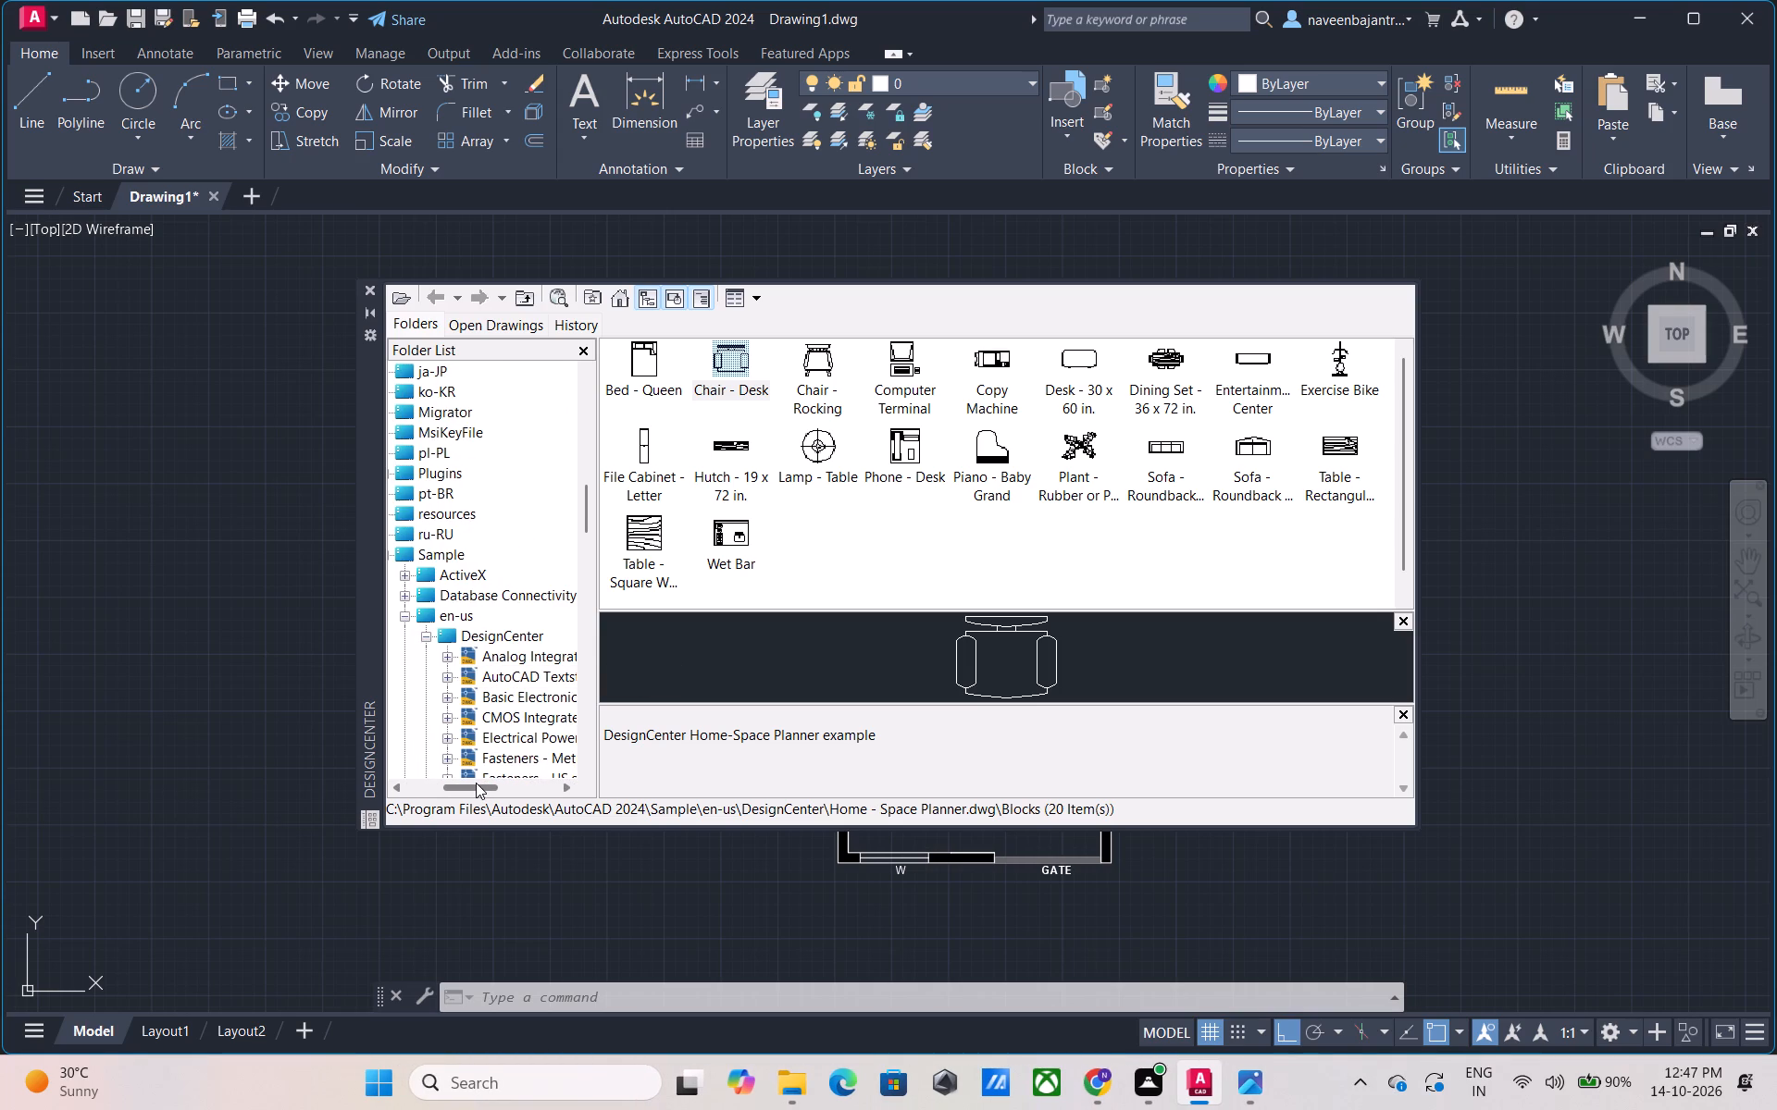
drag(476, 783, 473, 783)
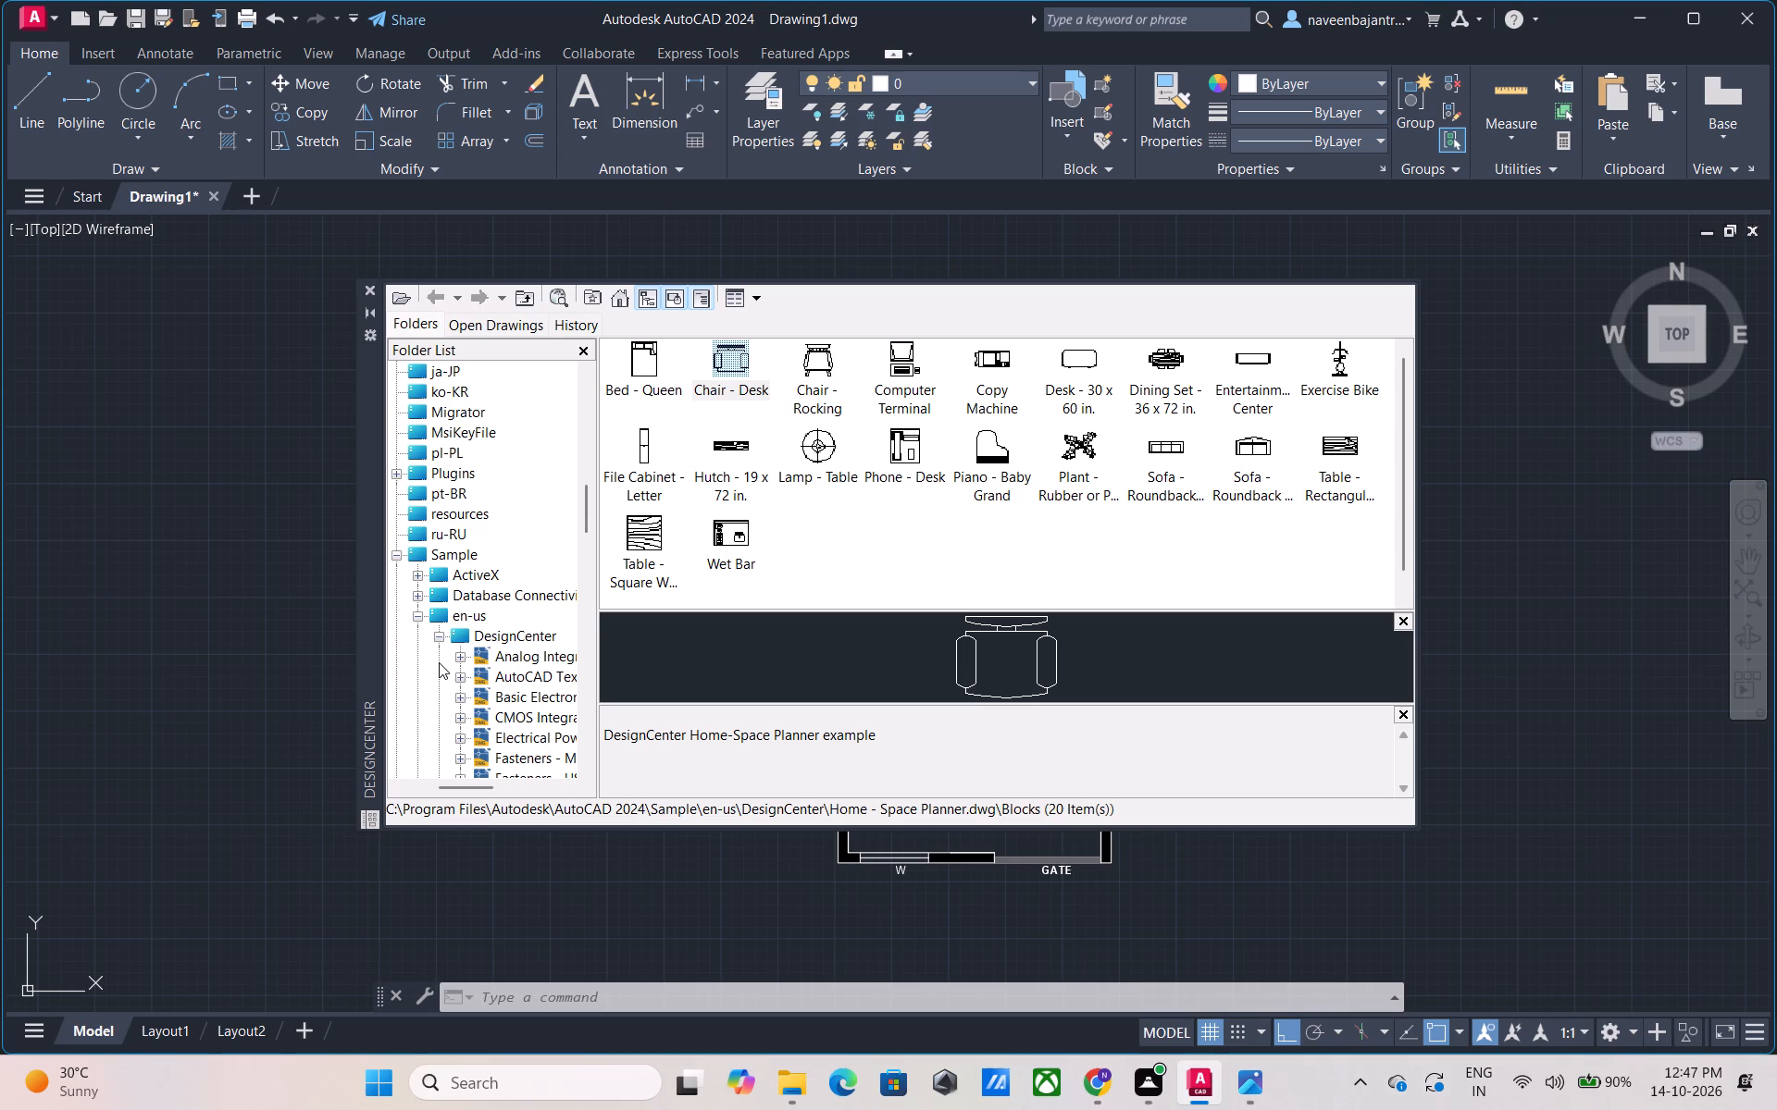
scroll(439, 662, up, 1)
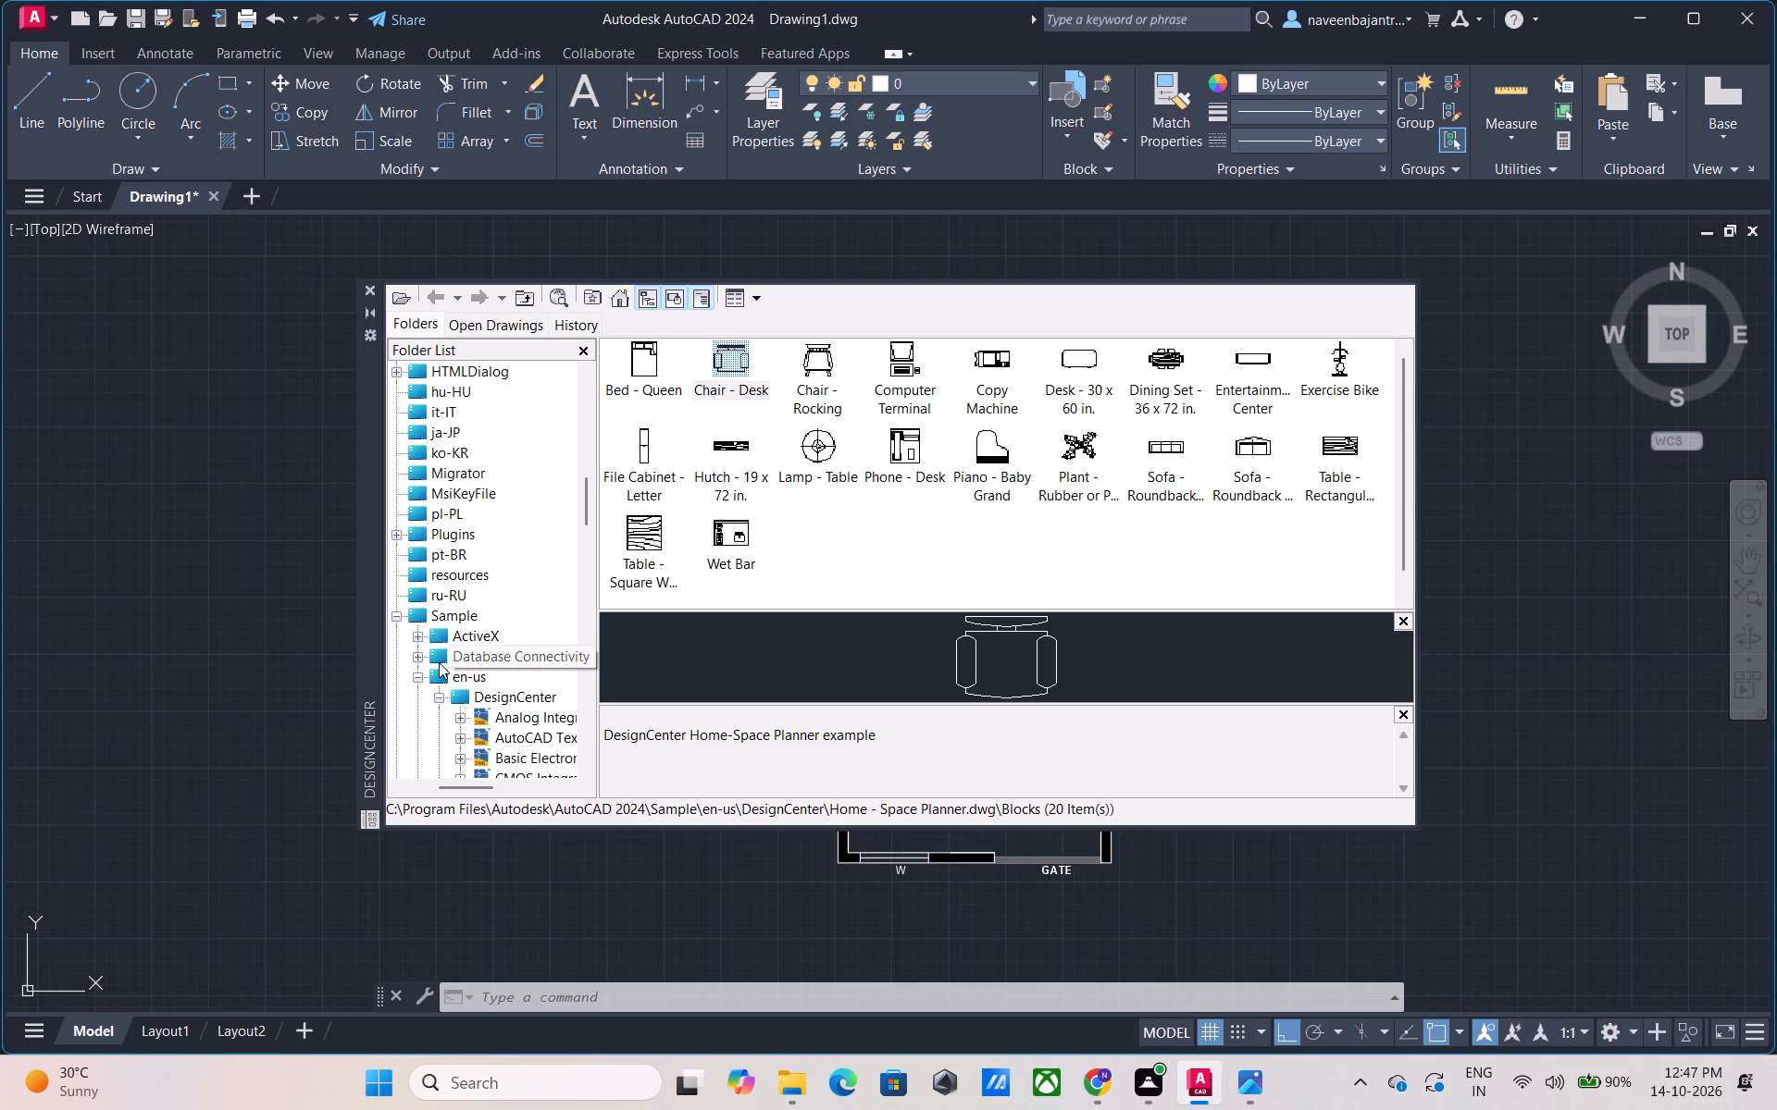
scroll(439, 662, up, 1)
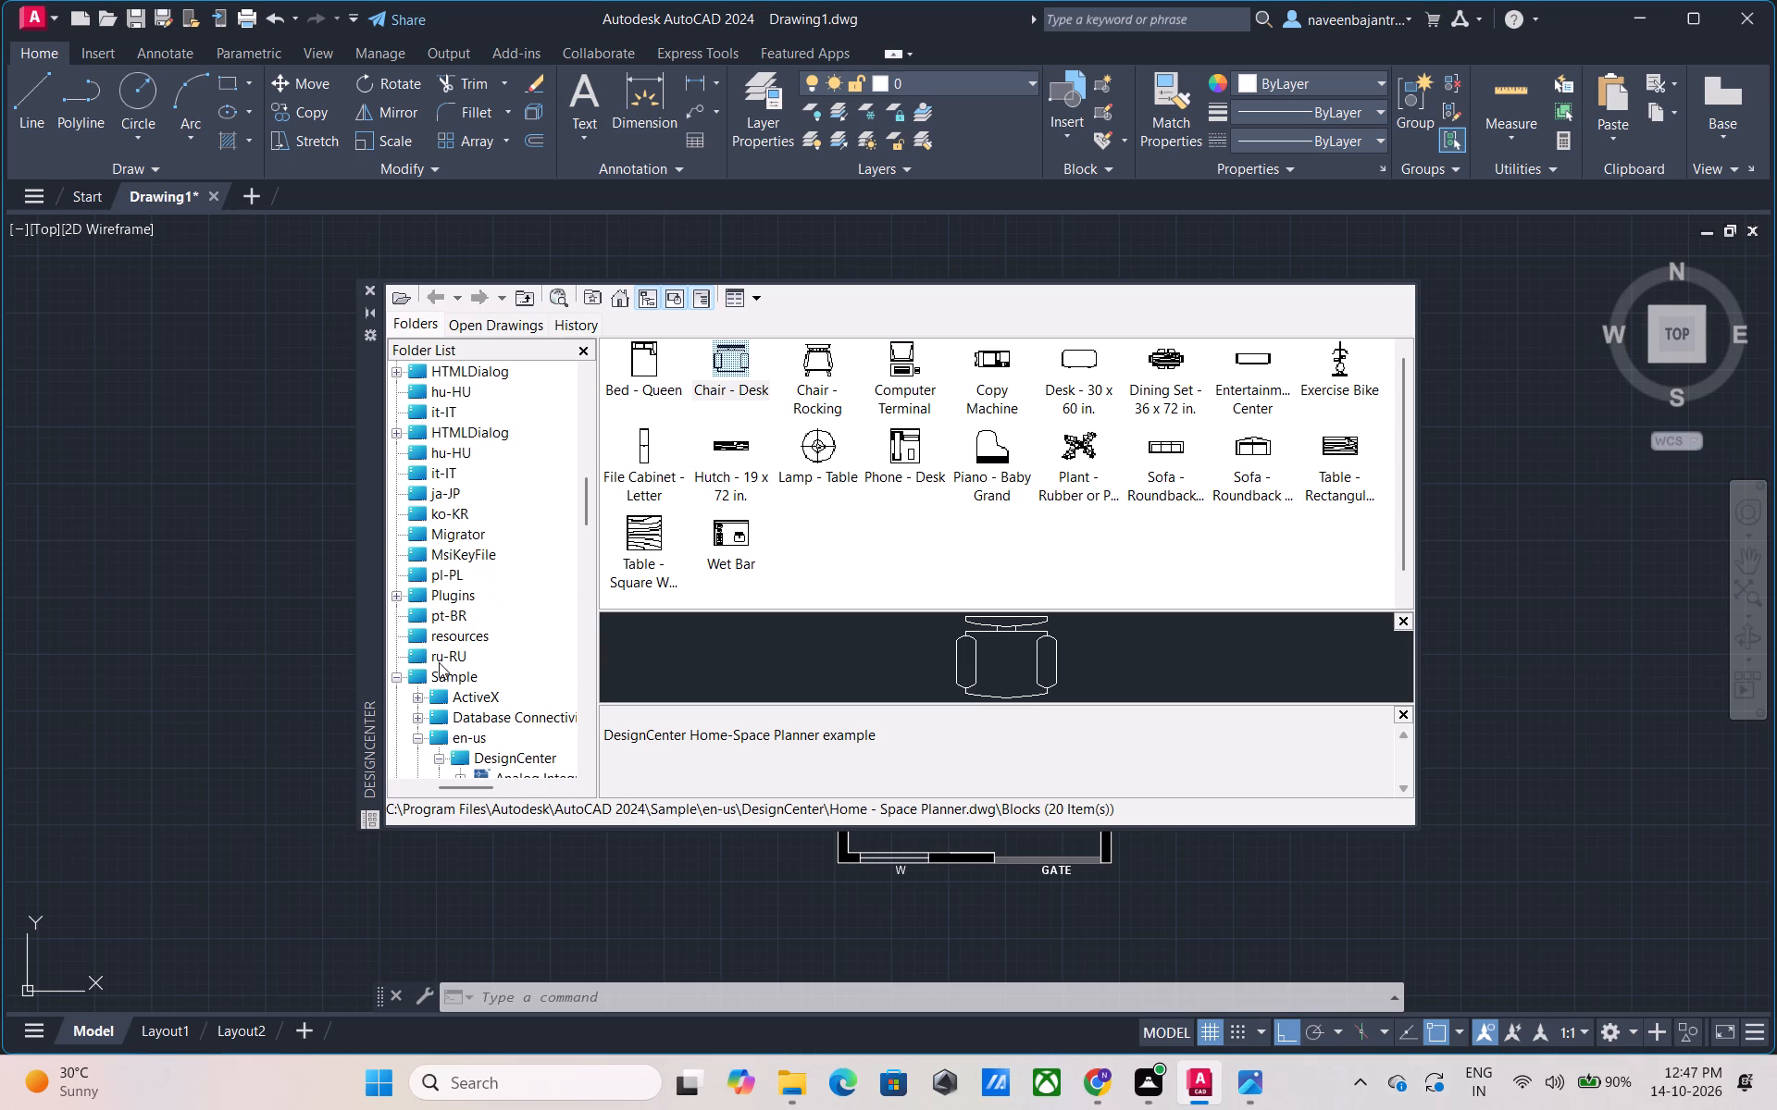
scroll(439, 662, up, 1)
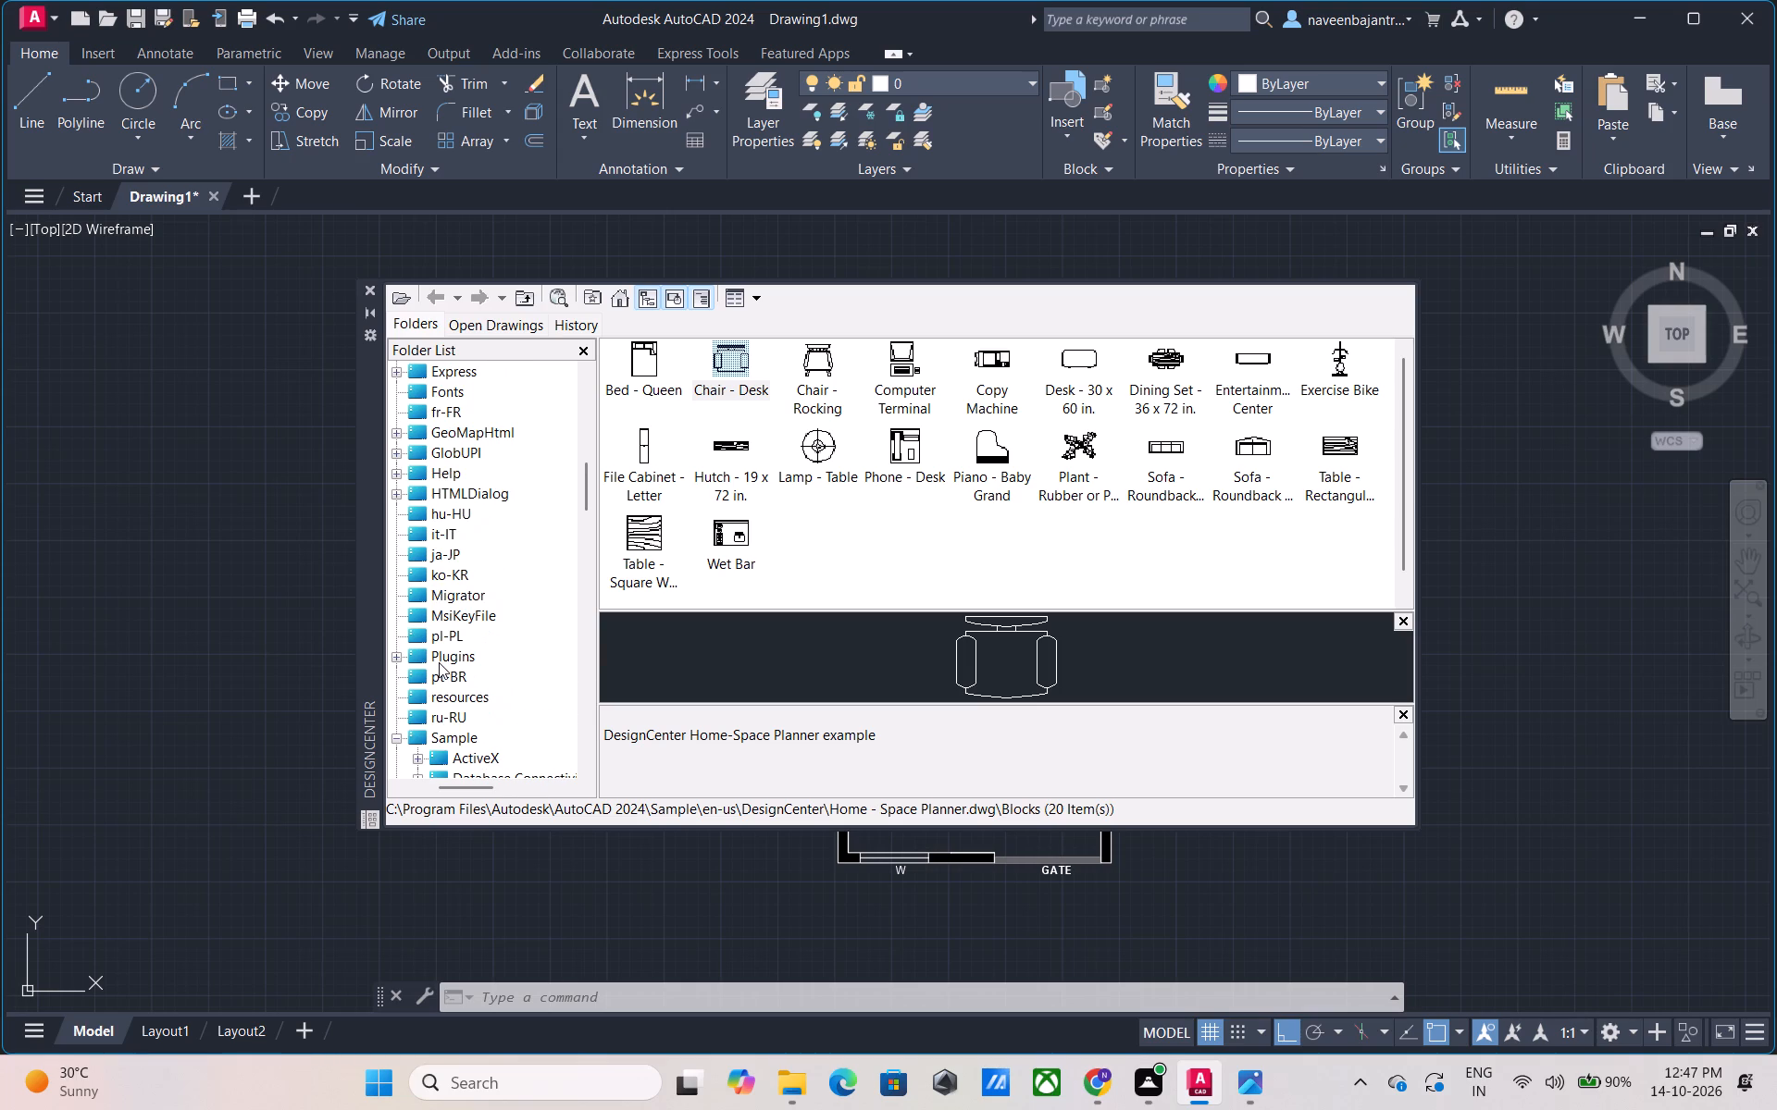
scroll(439, 662, up, 1)
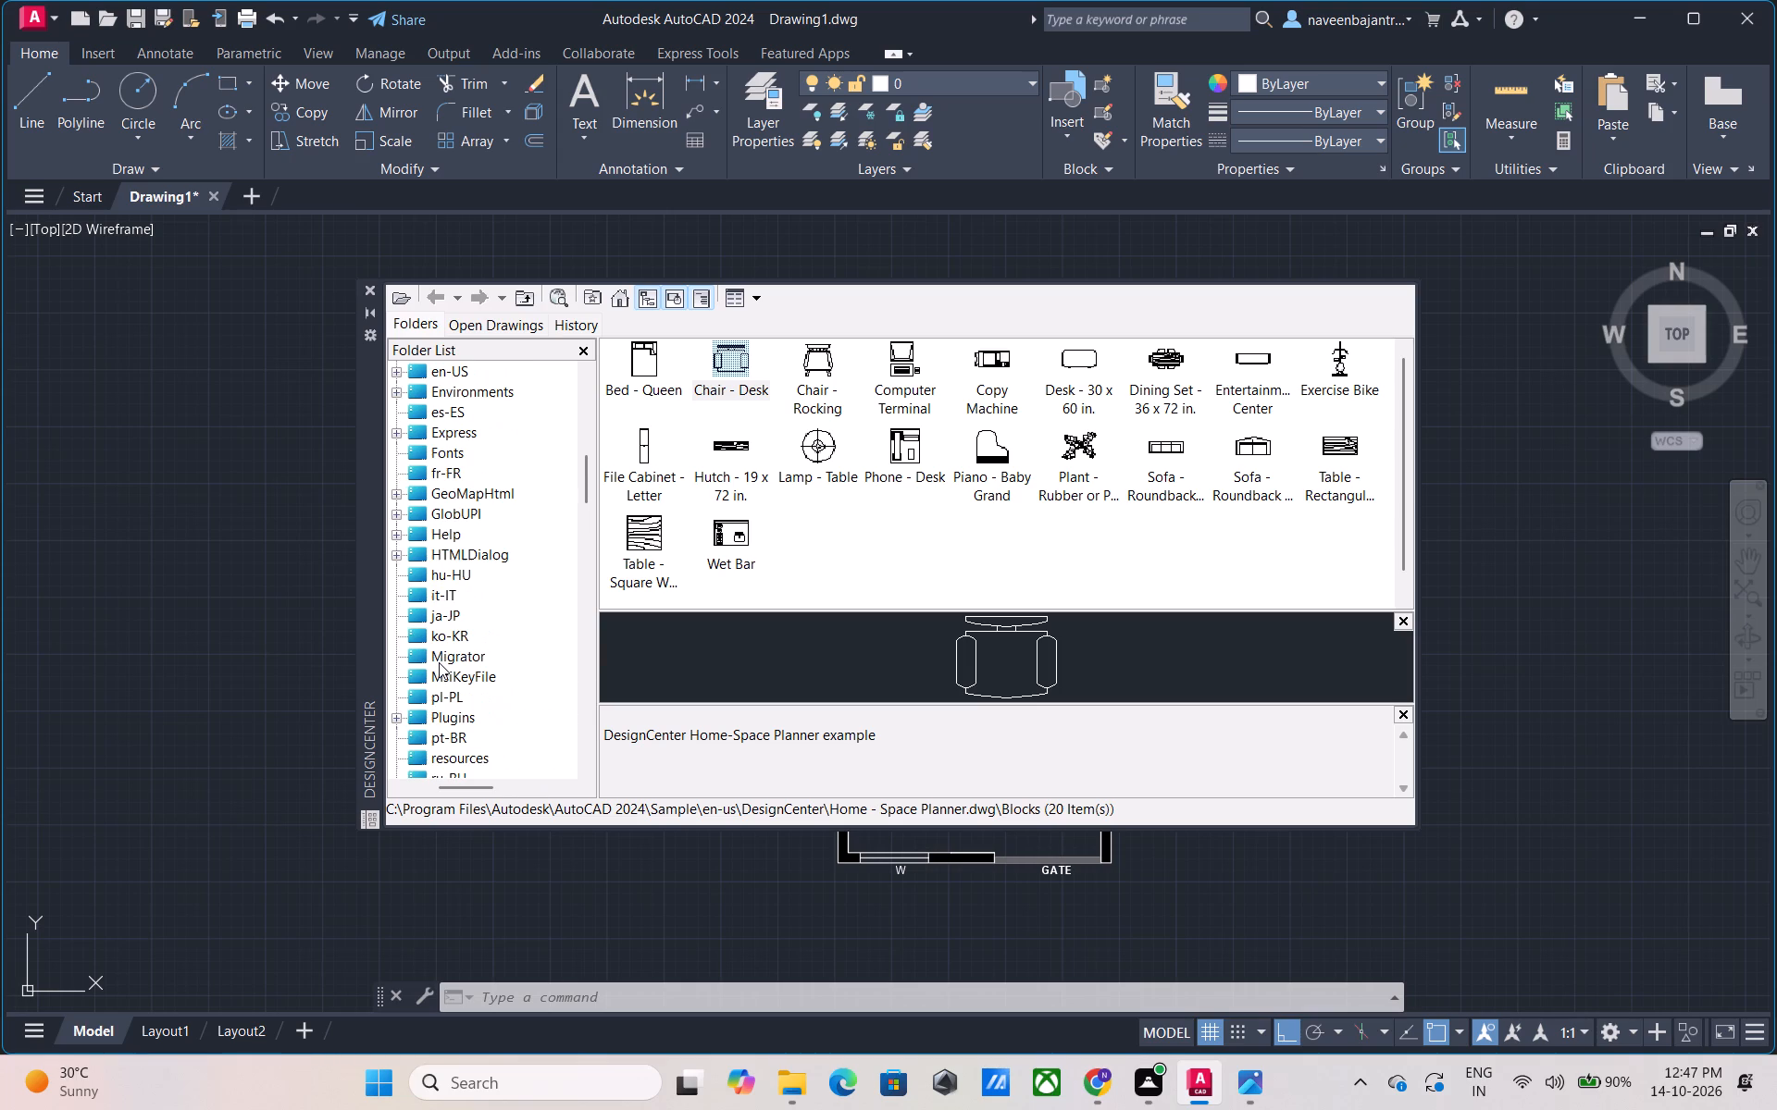
scroll(439, 662, up, 1)
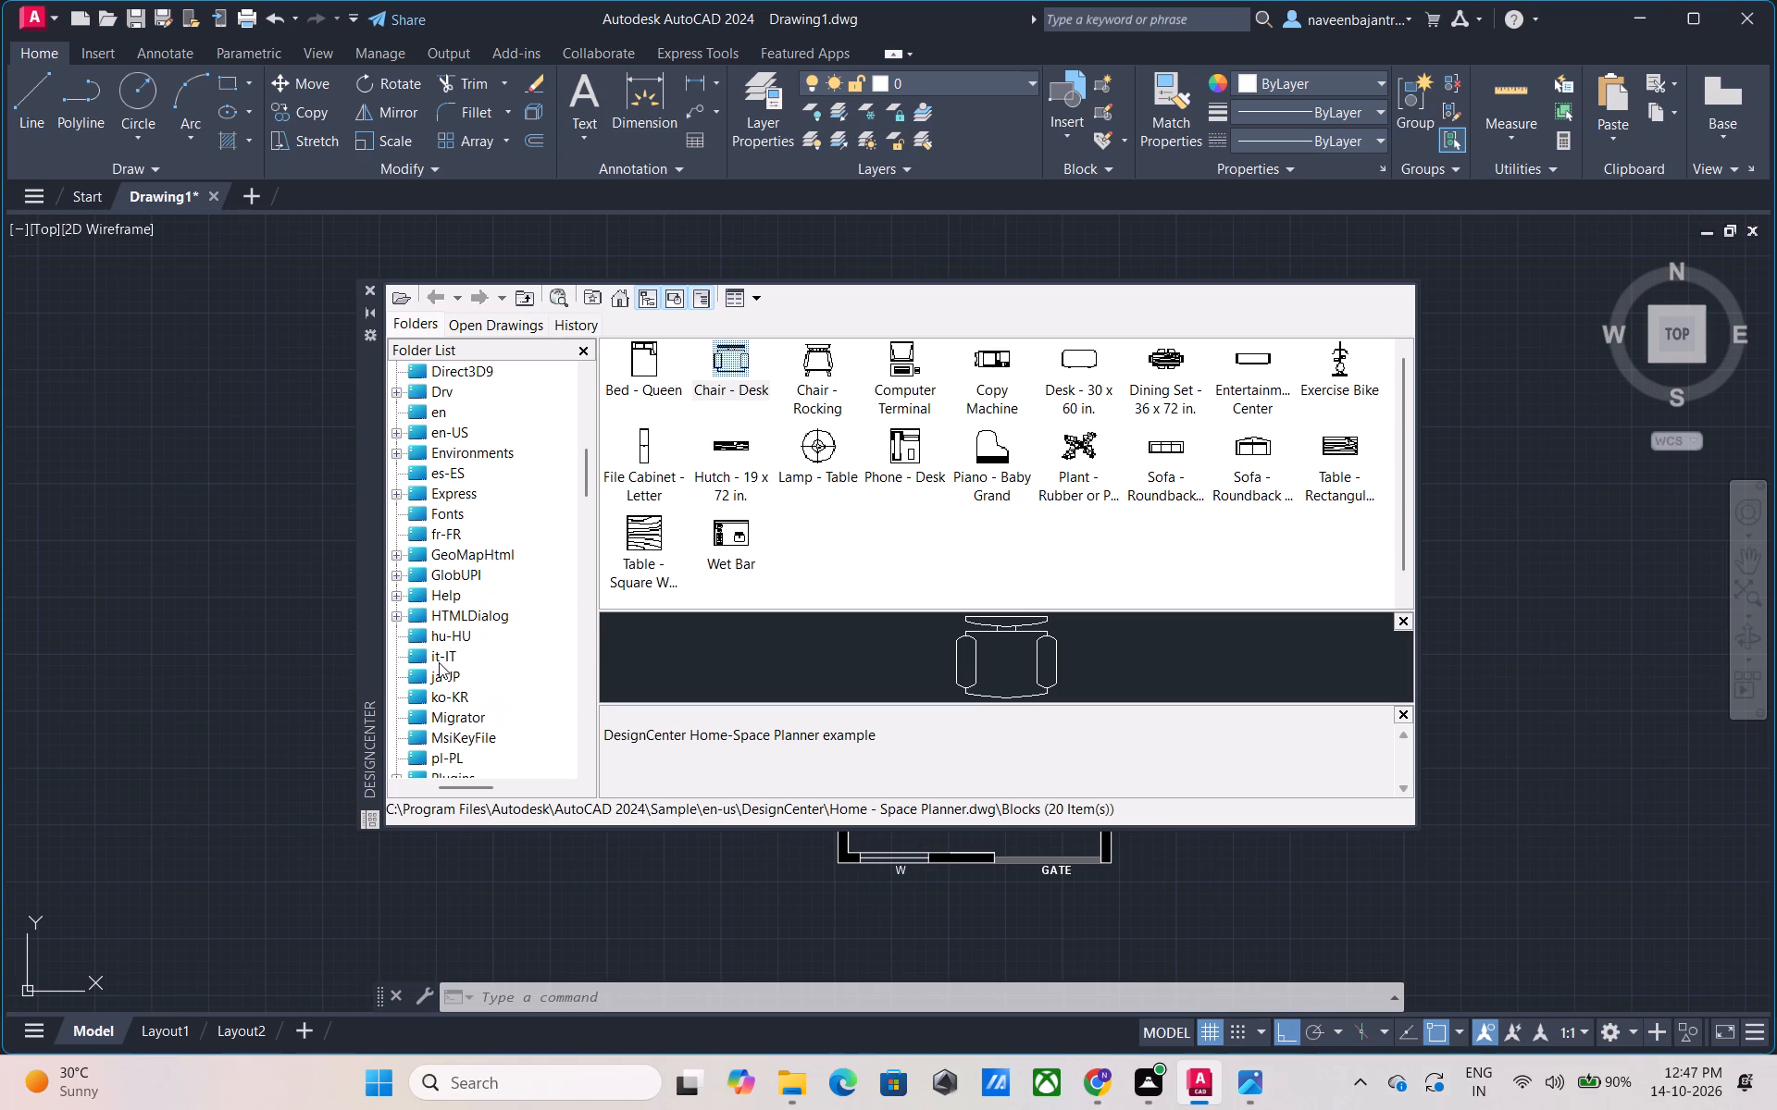
scroll(439, 662, up, 1)
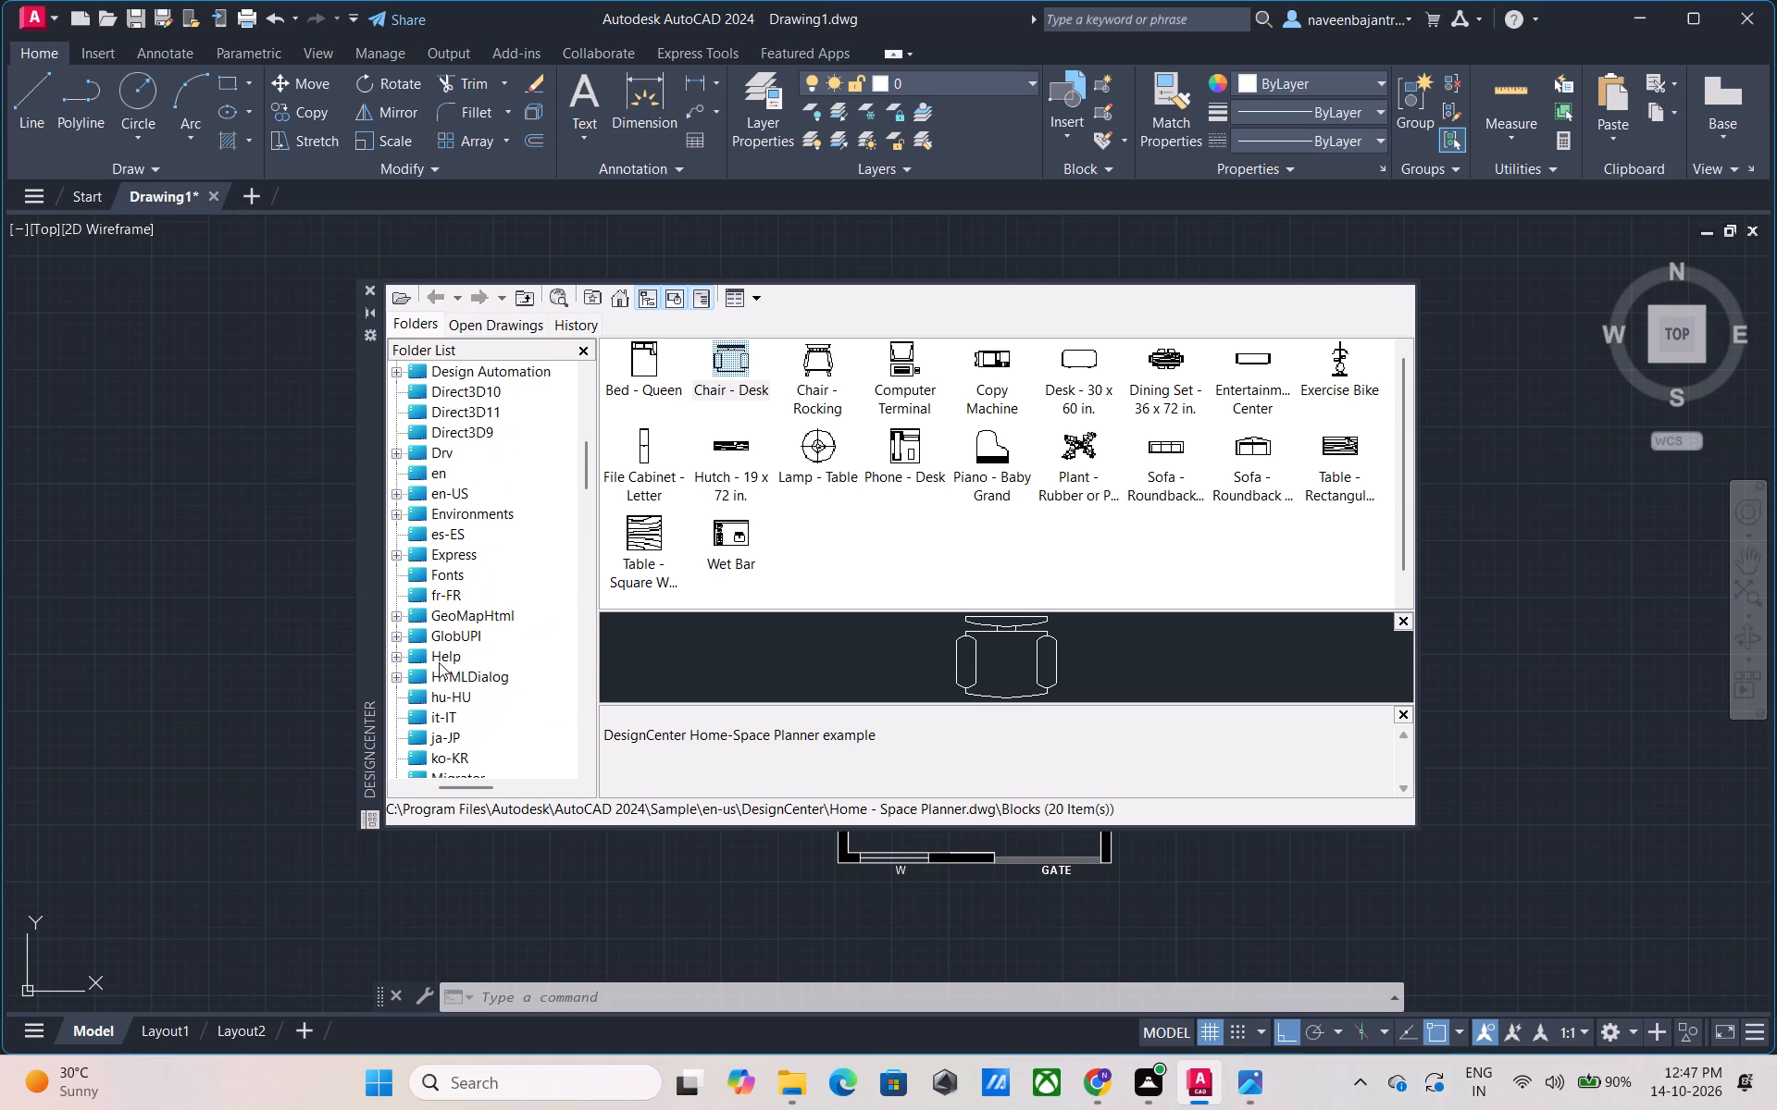
scroll(439, 662, up, 1)
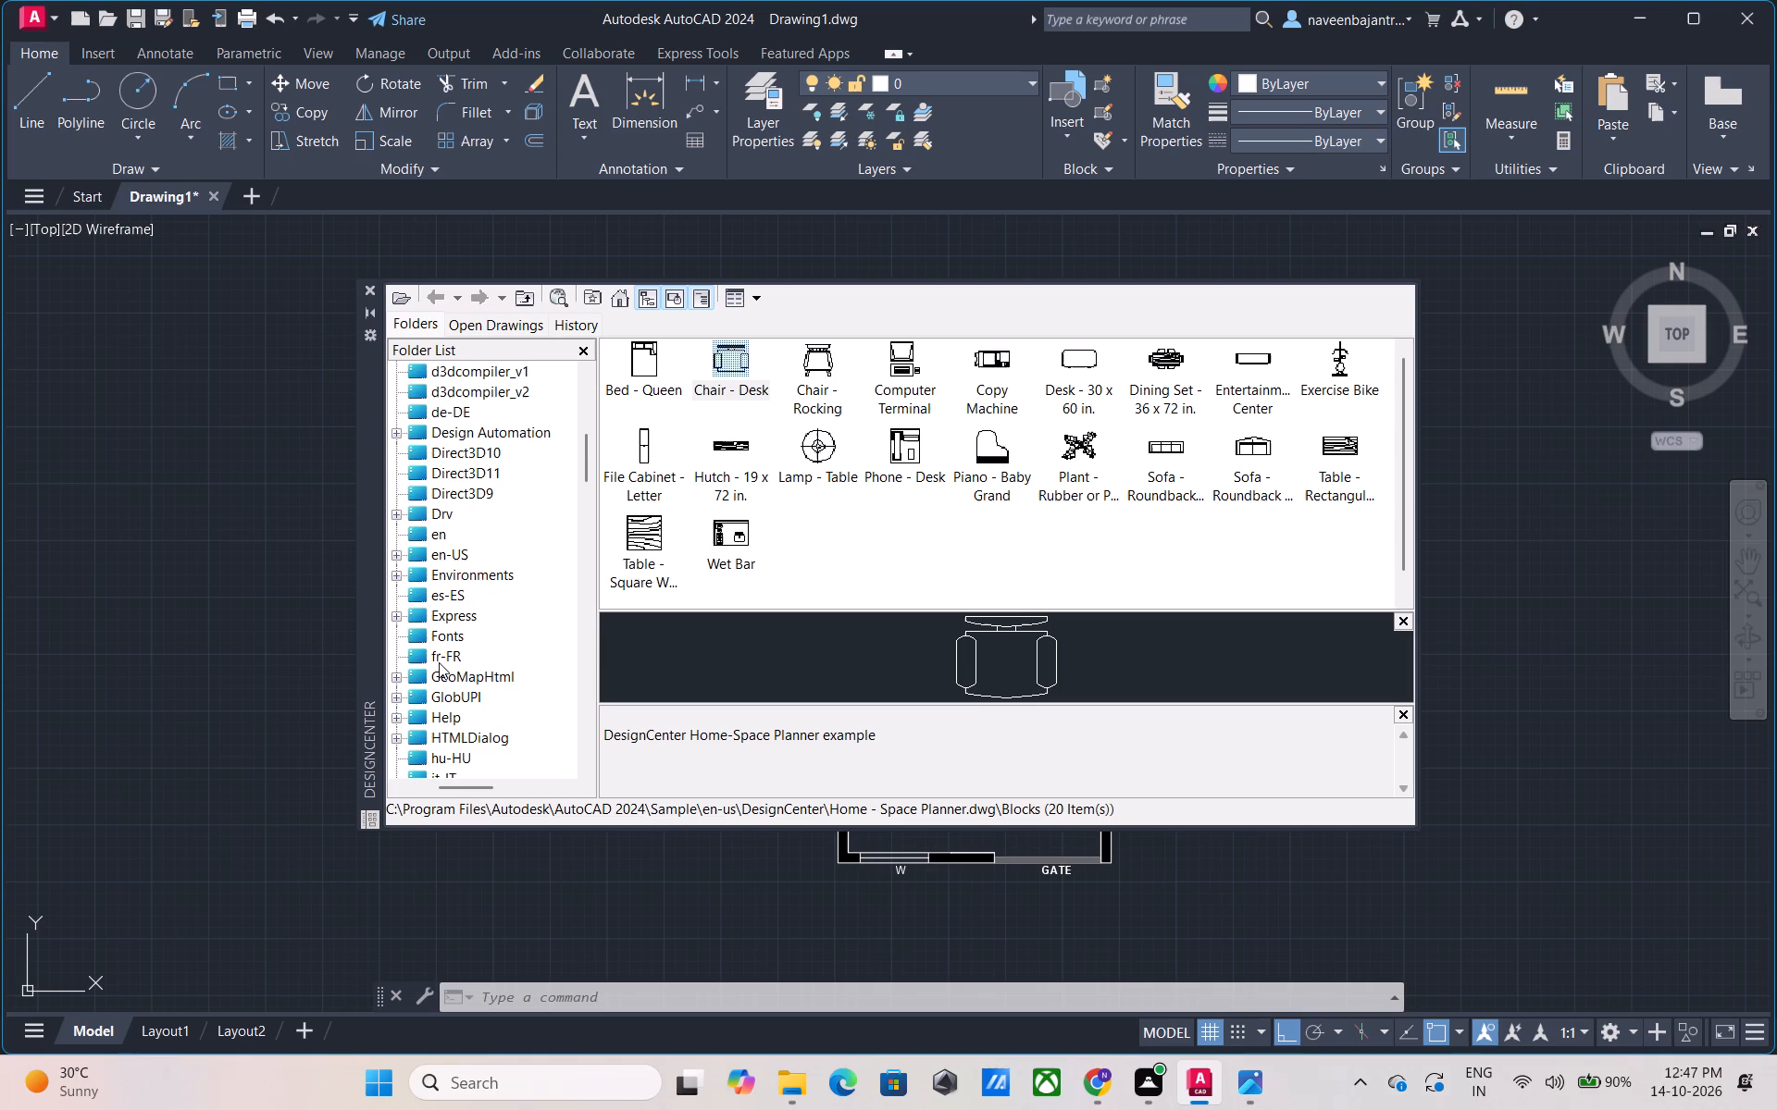
scroll(439, 662, up, 1)
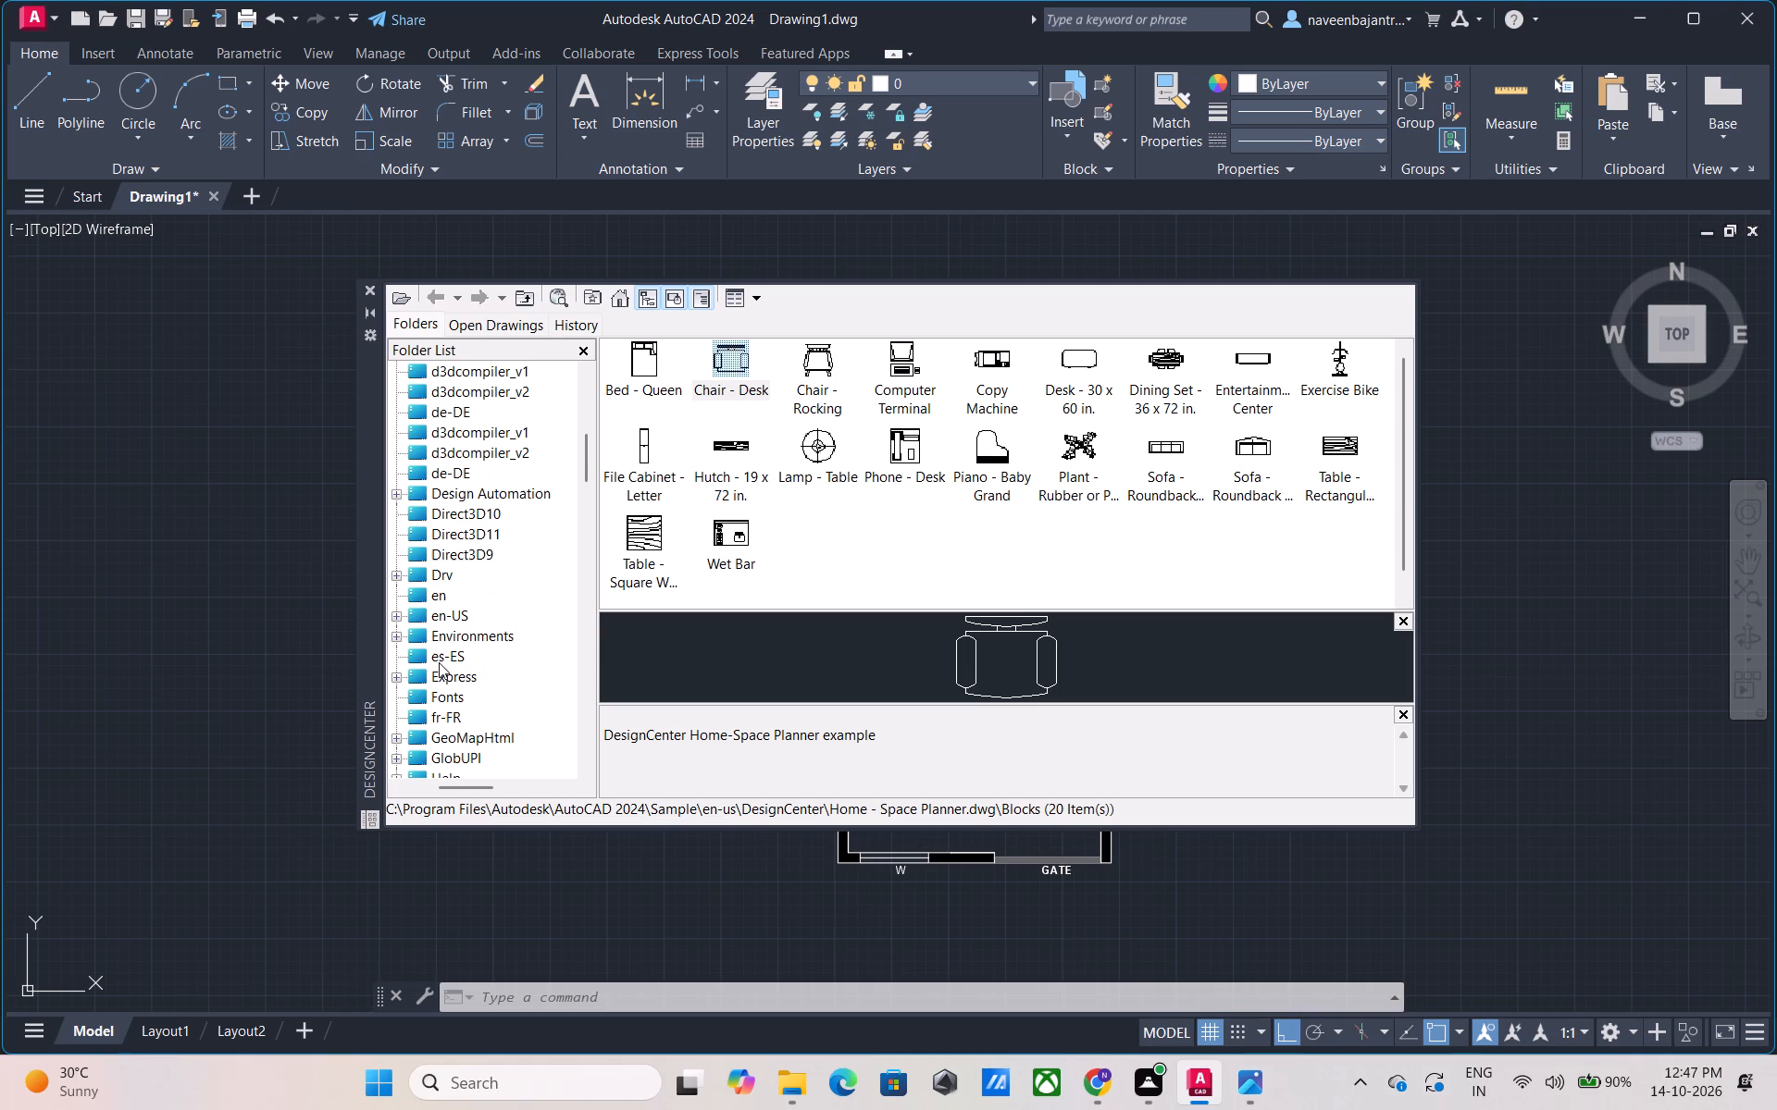
scroll(439, 662, up, 1)
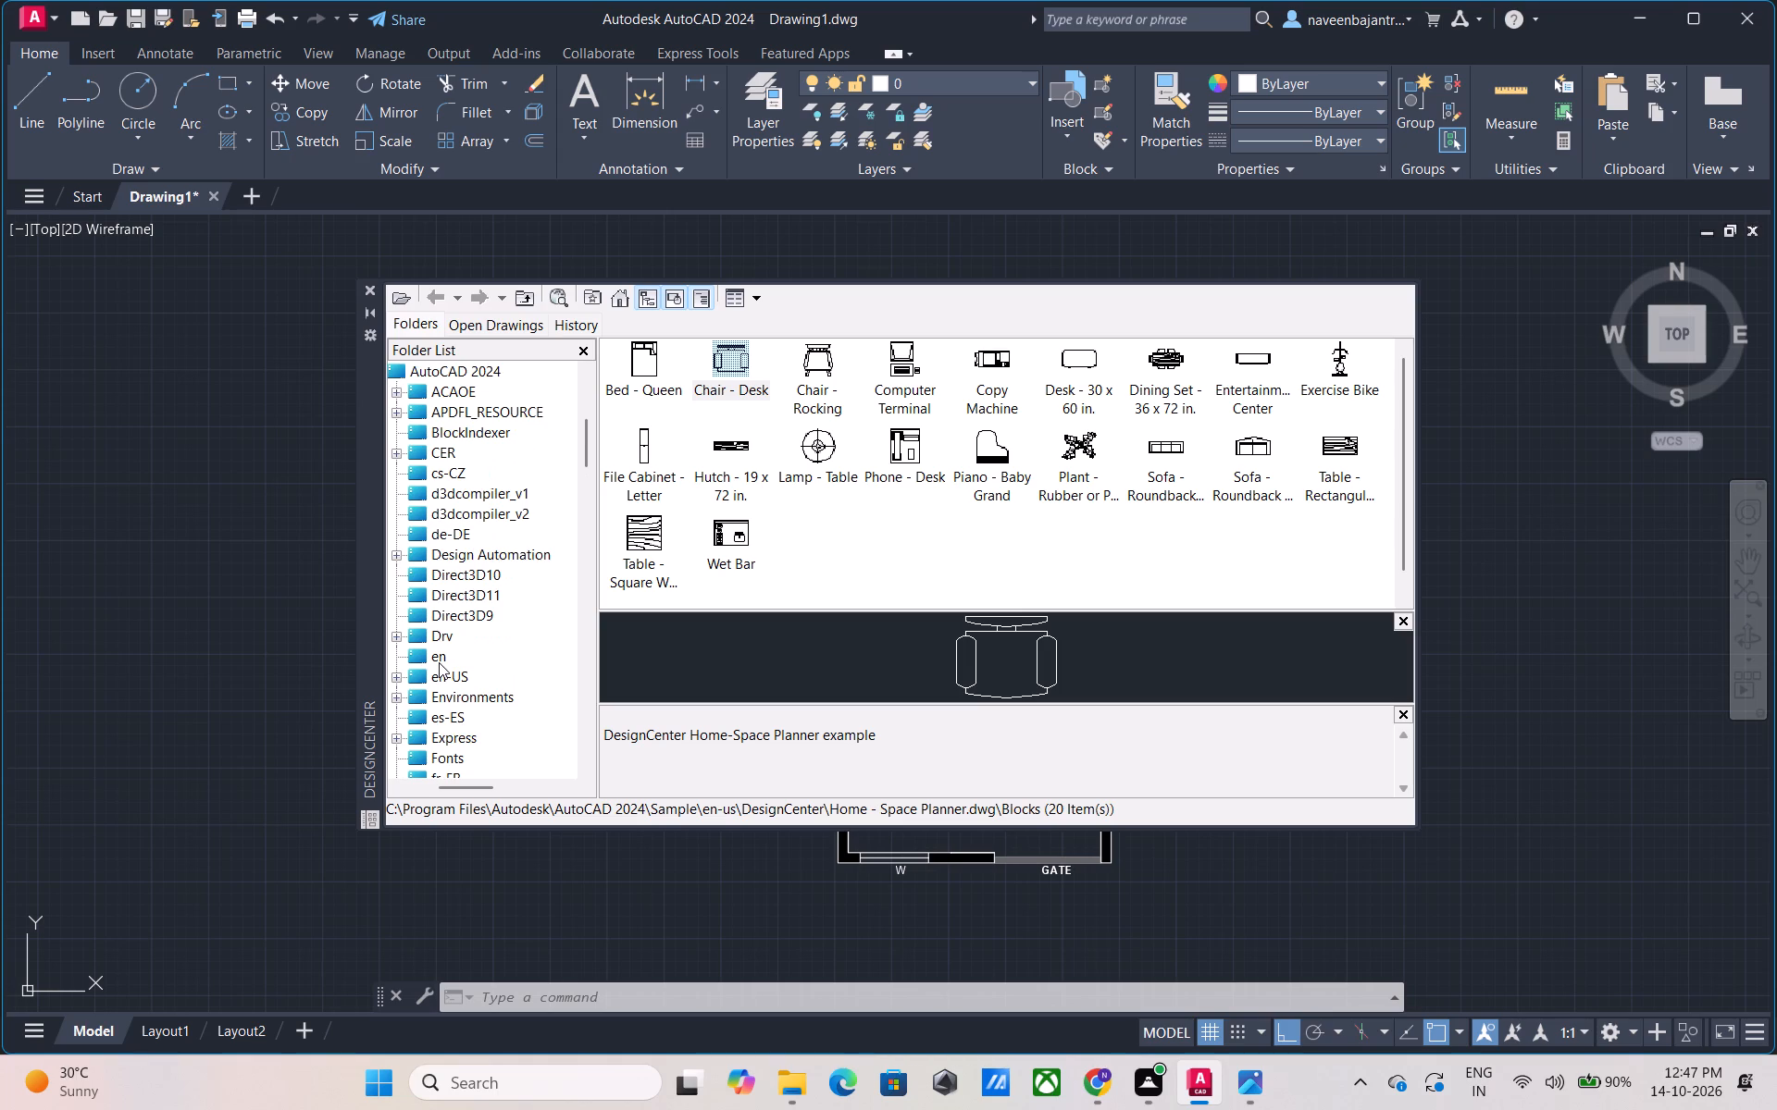
scroll(439, 662, up, 1)
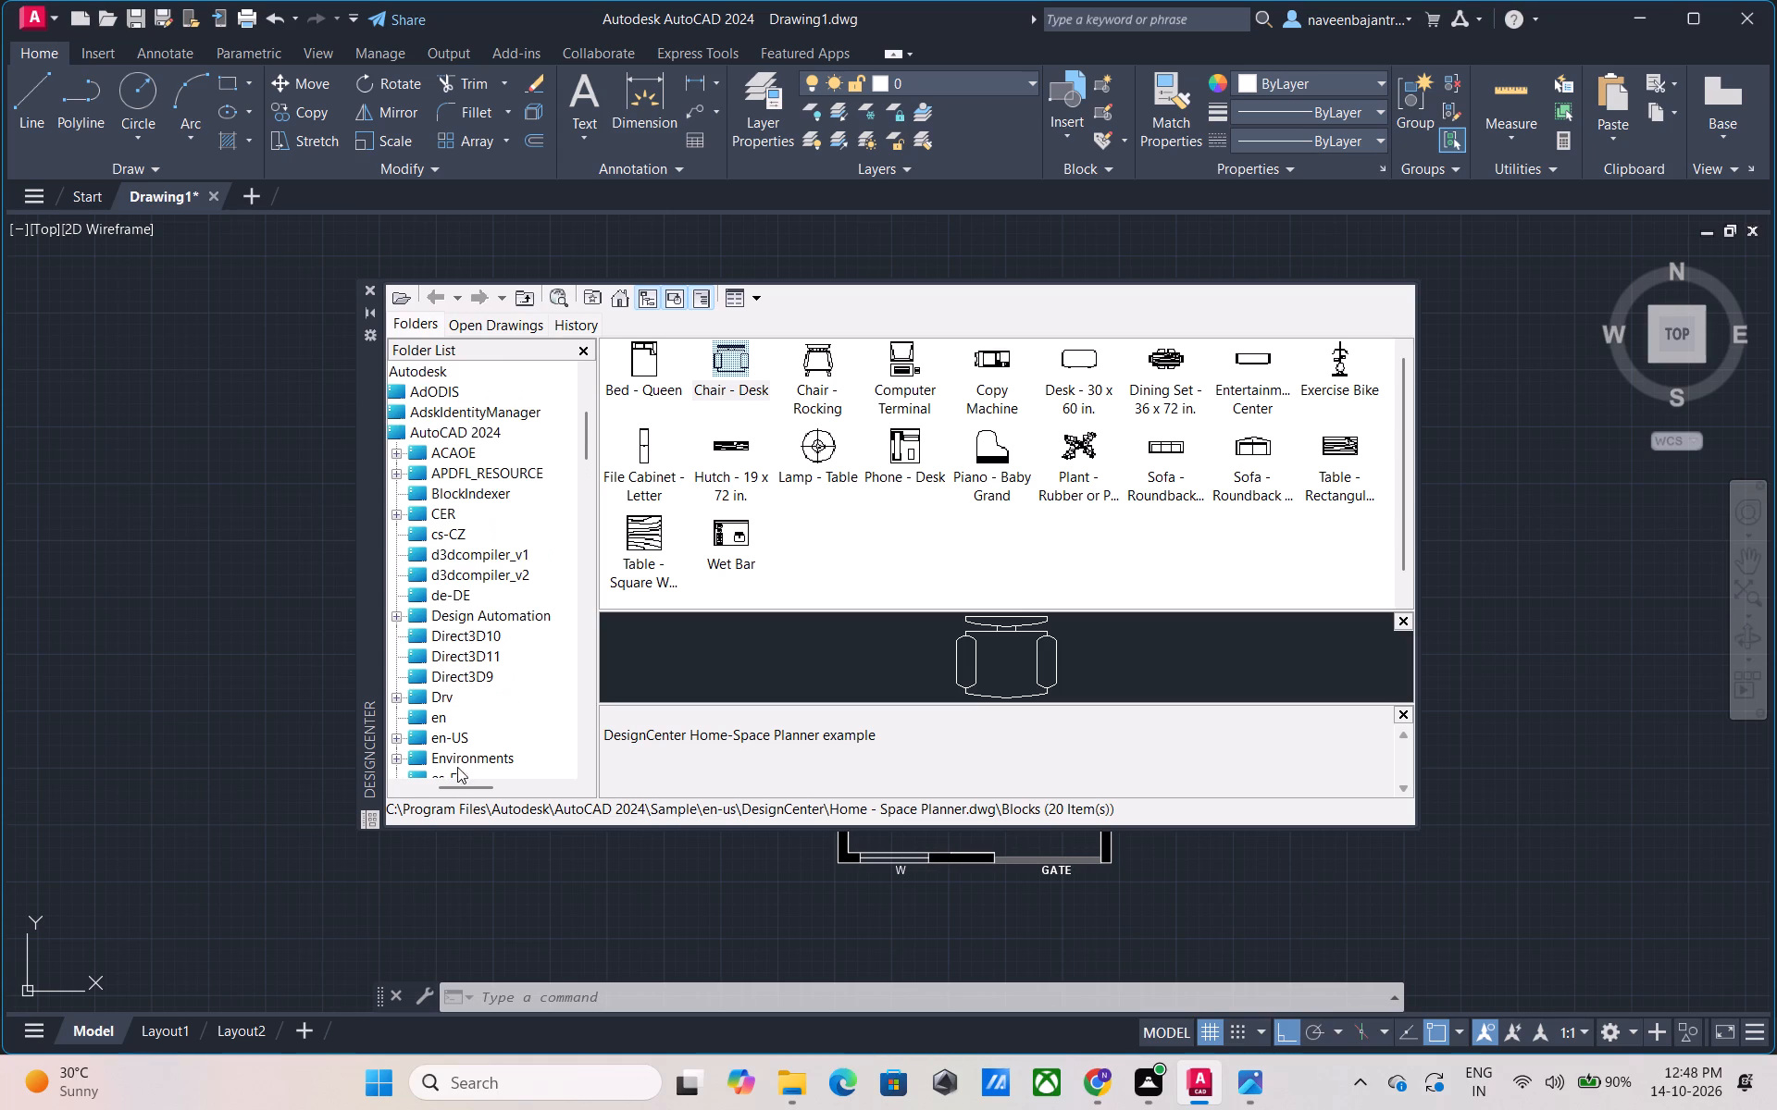
Look through the remaining Program Files and drive C: folders to the root of the folder tree, and close DesignCenter.
drag(457, 780, 446, 780)
scroll(451, 712, up, 1)
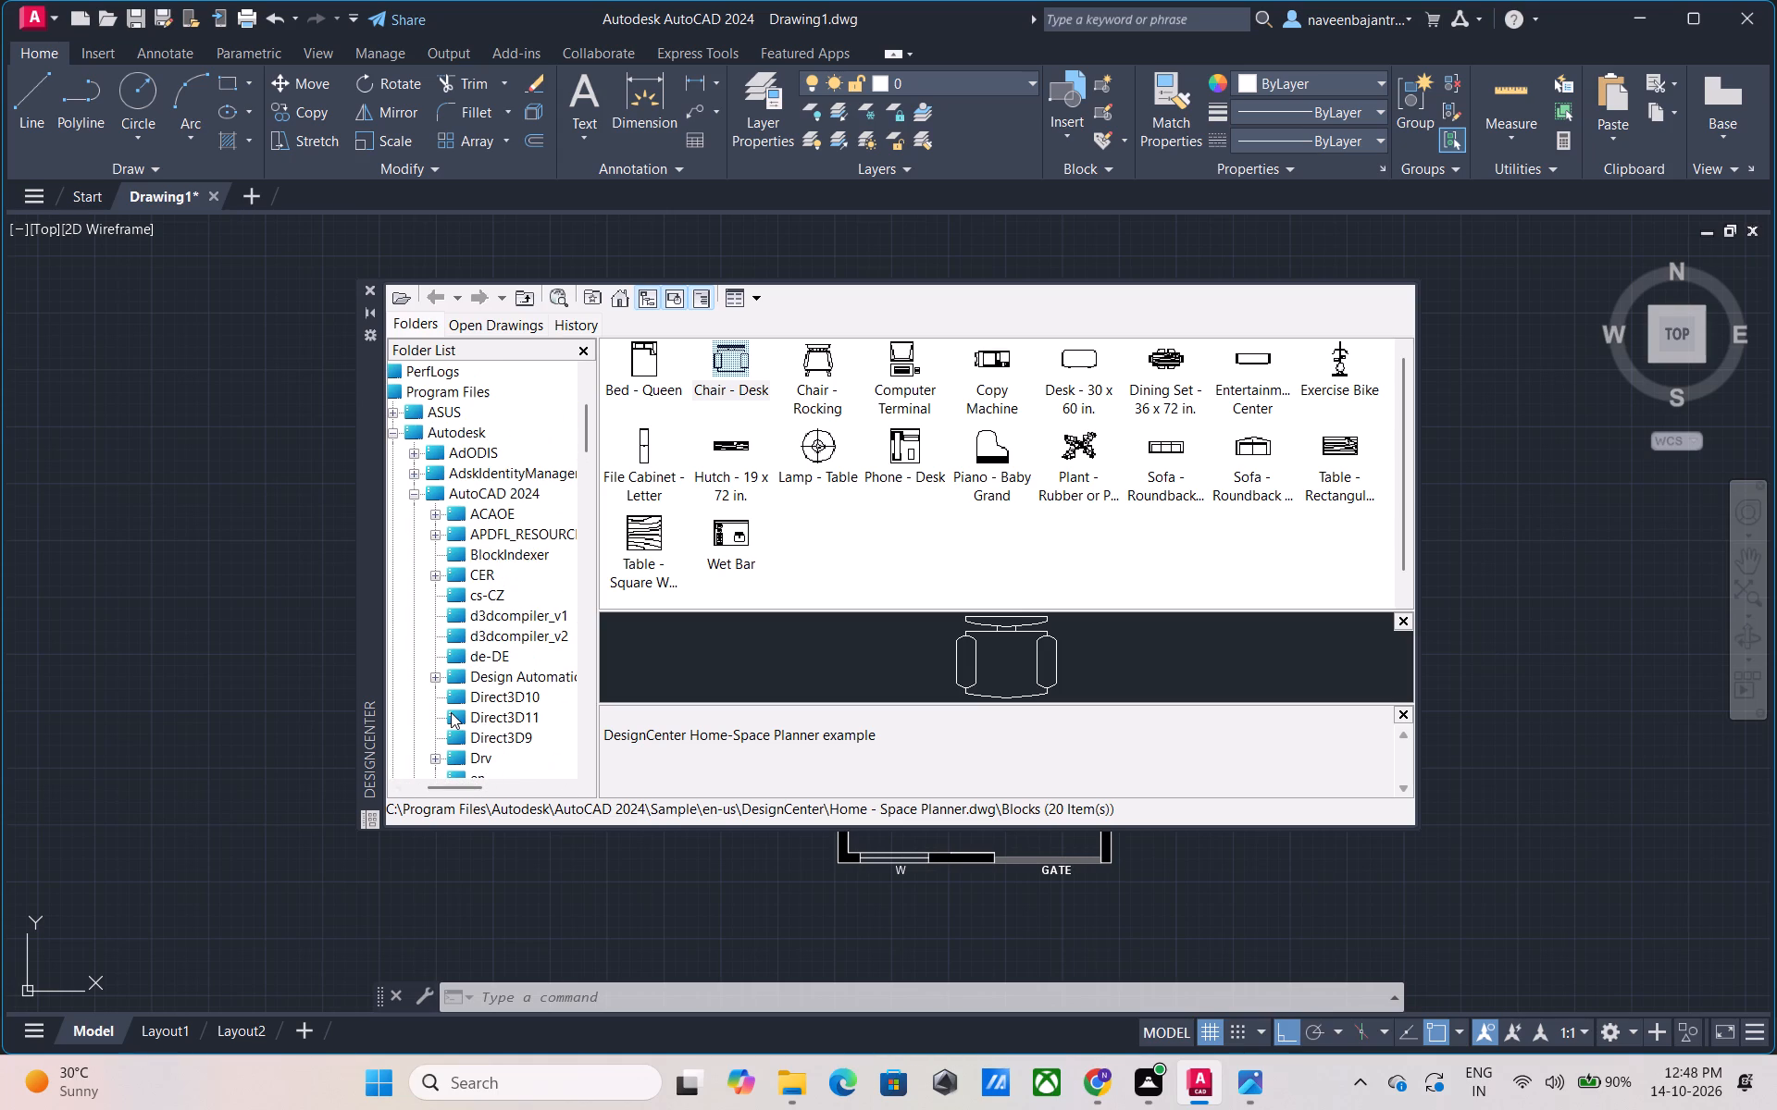
scroll(451, 712, up, 1)
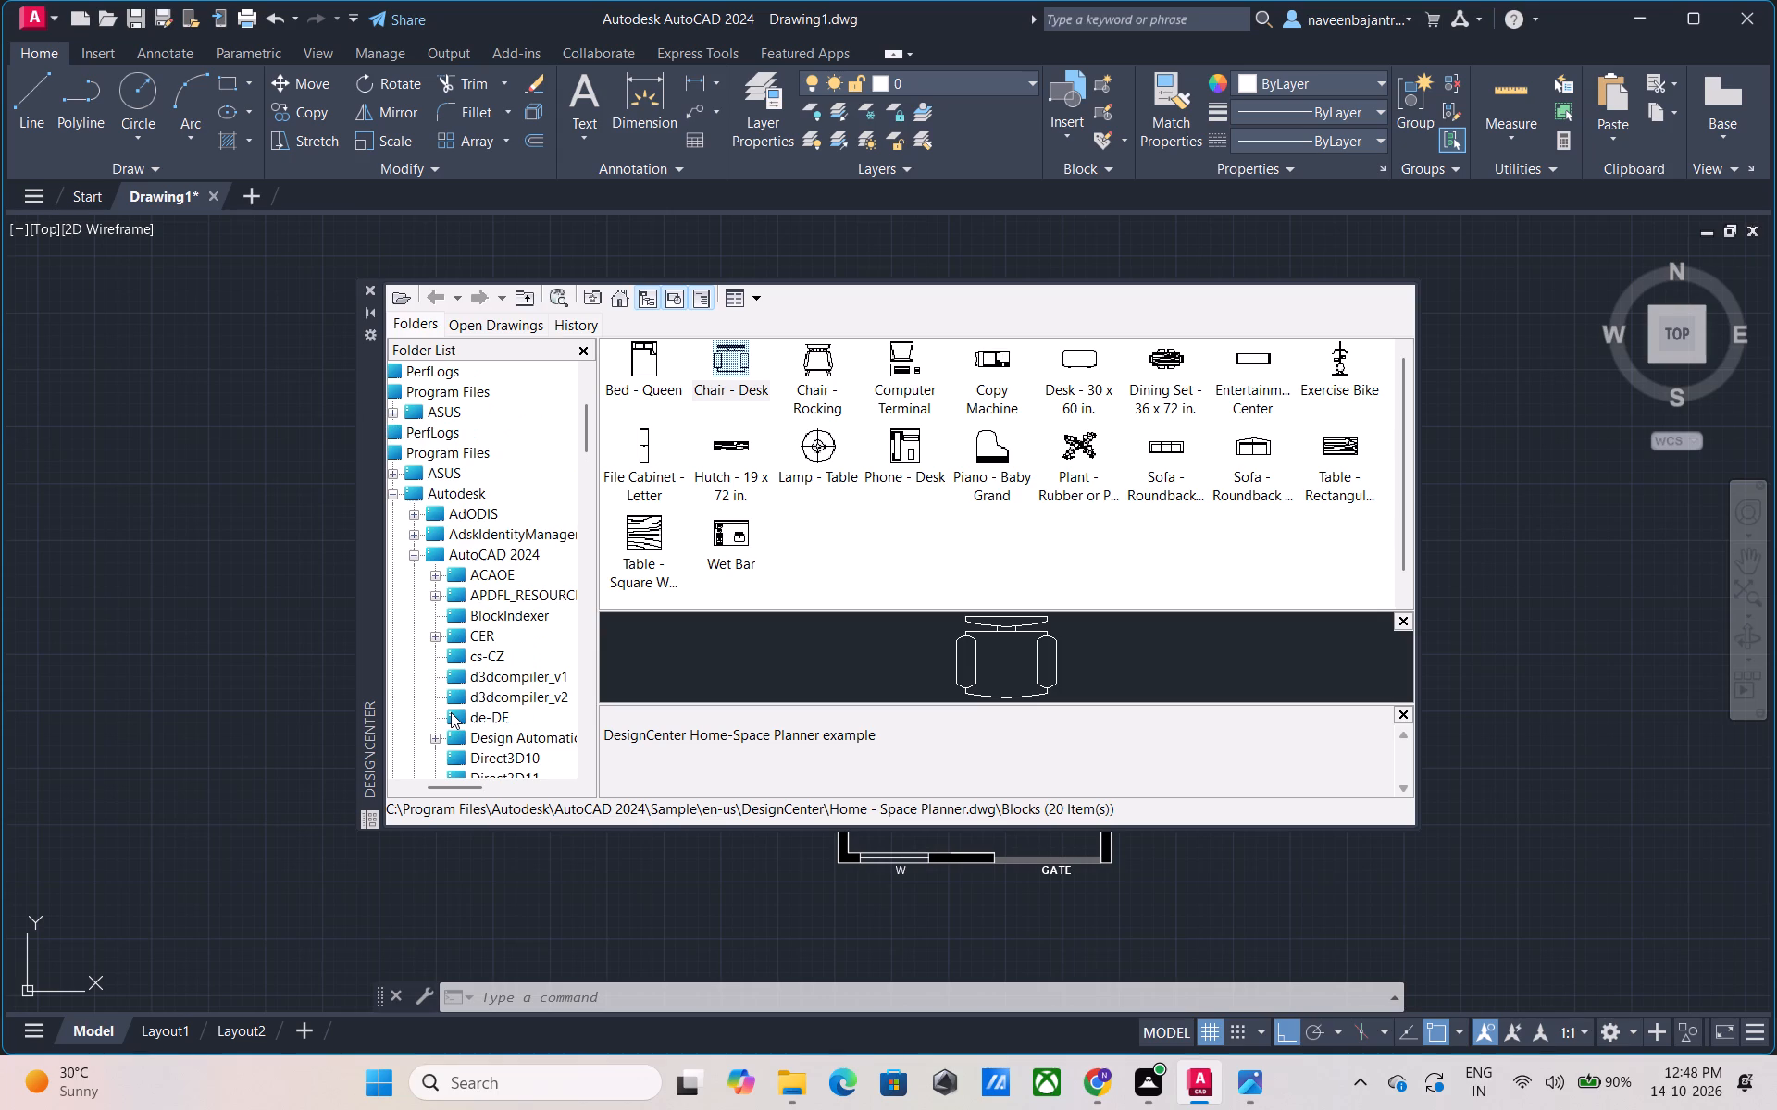
scroll(451, 712, up, 4)
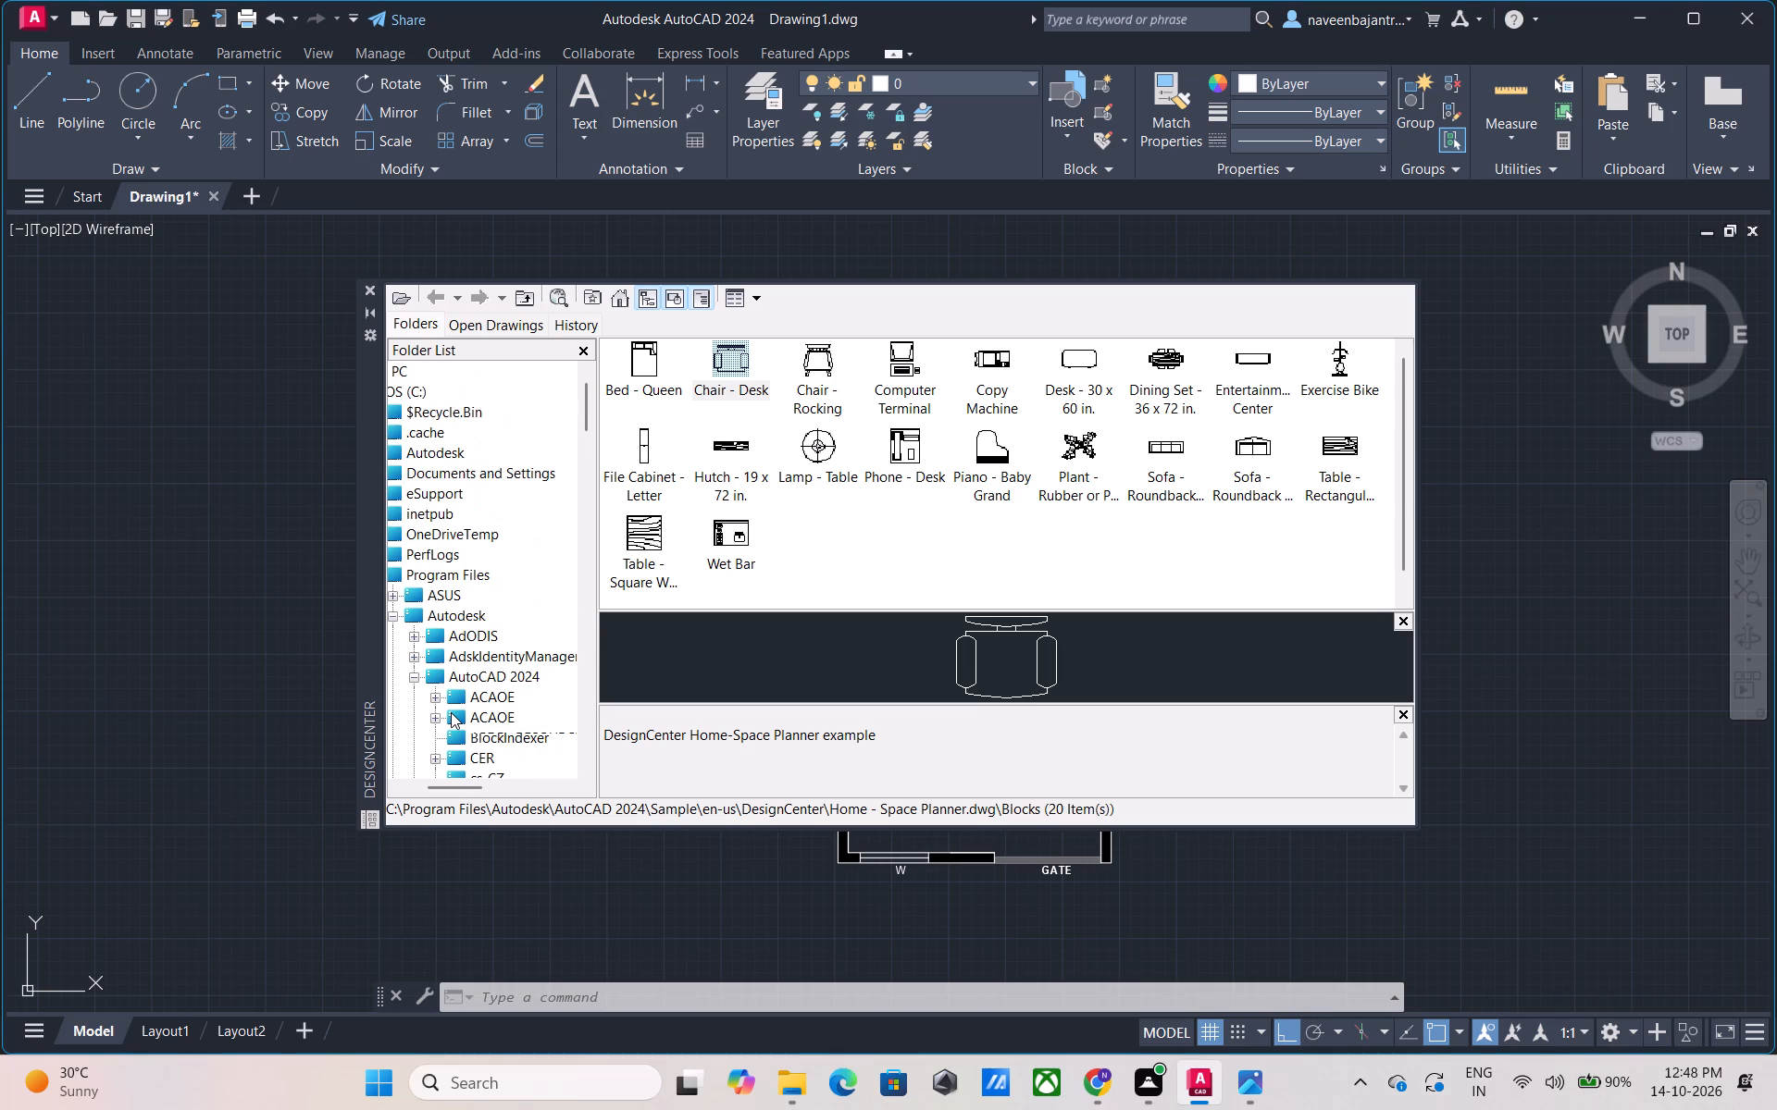
scroll(451, 712, up, 4)
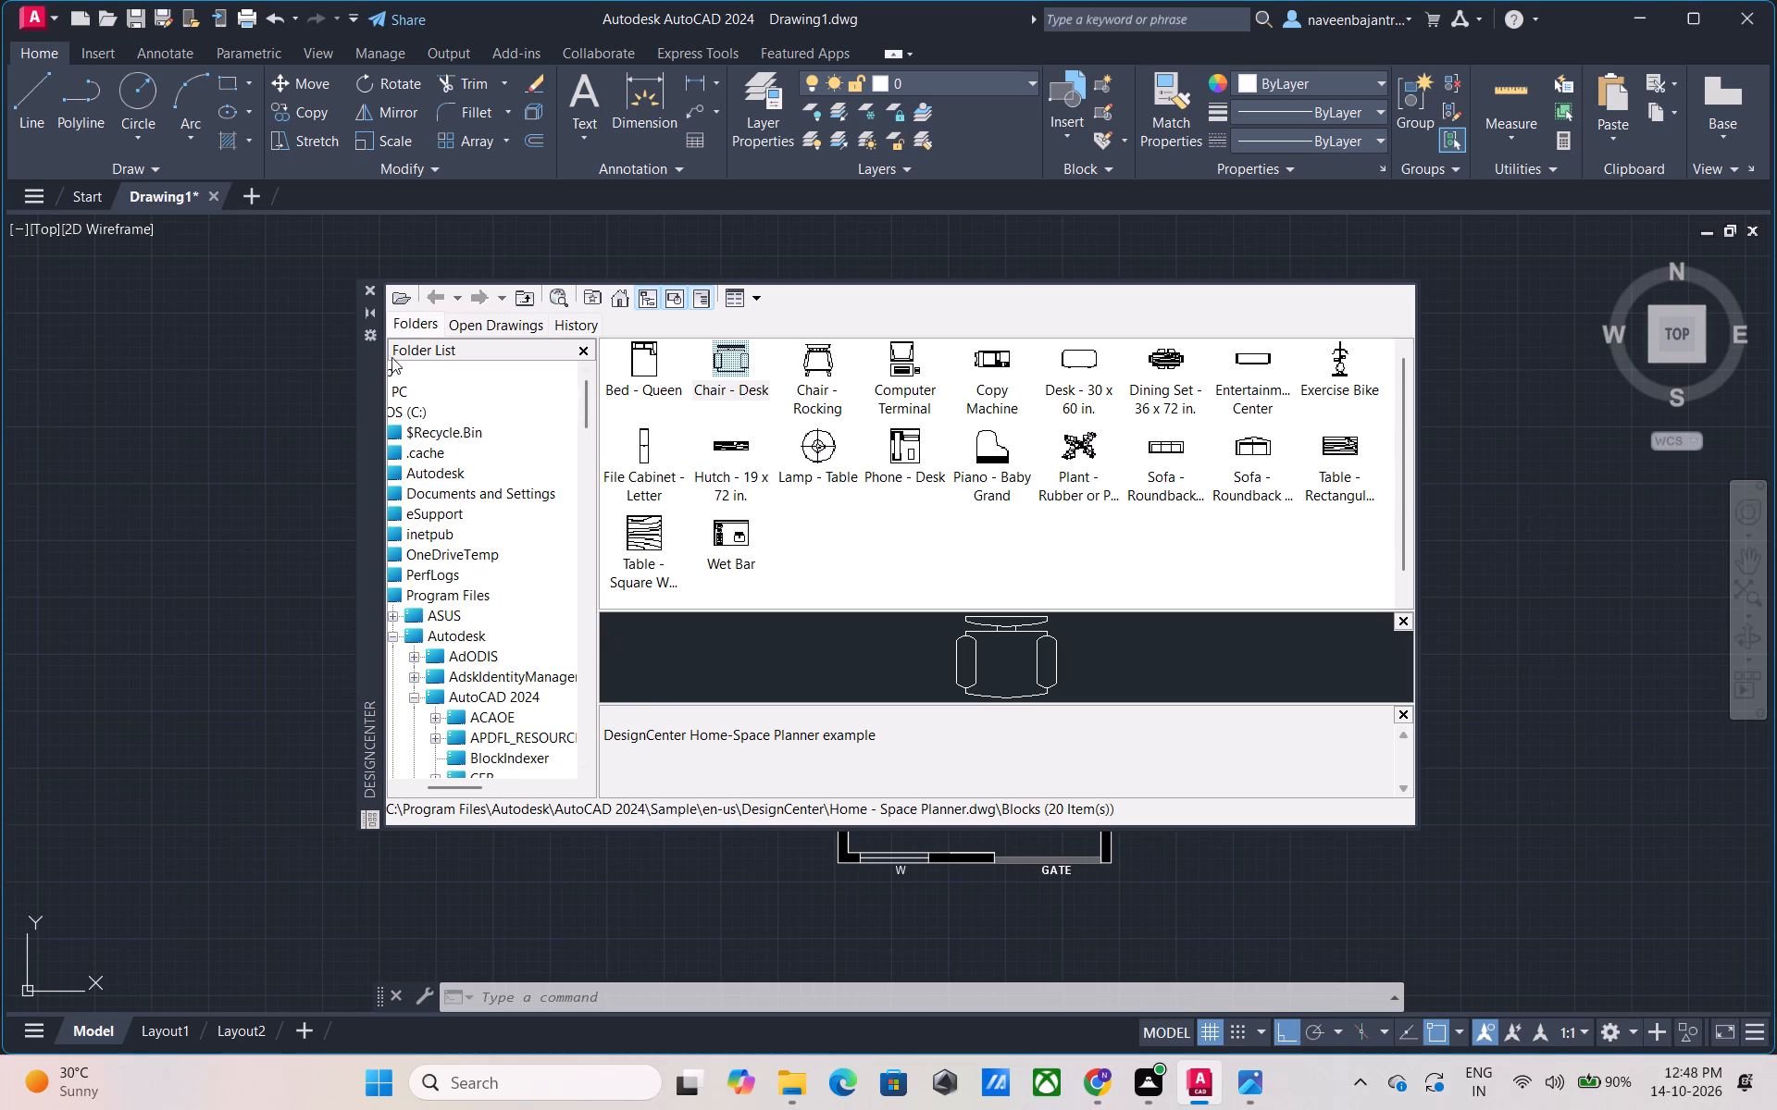
click(367, 292)
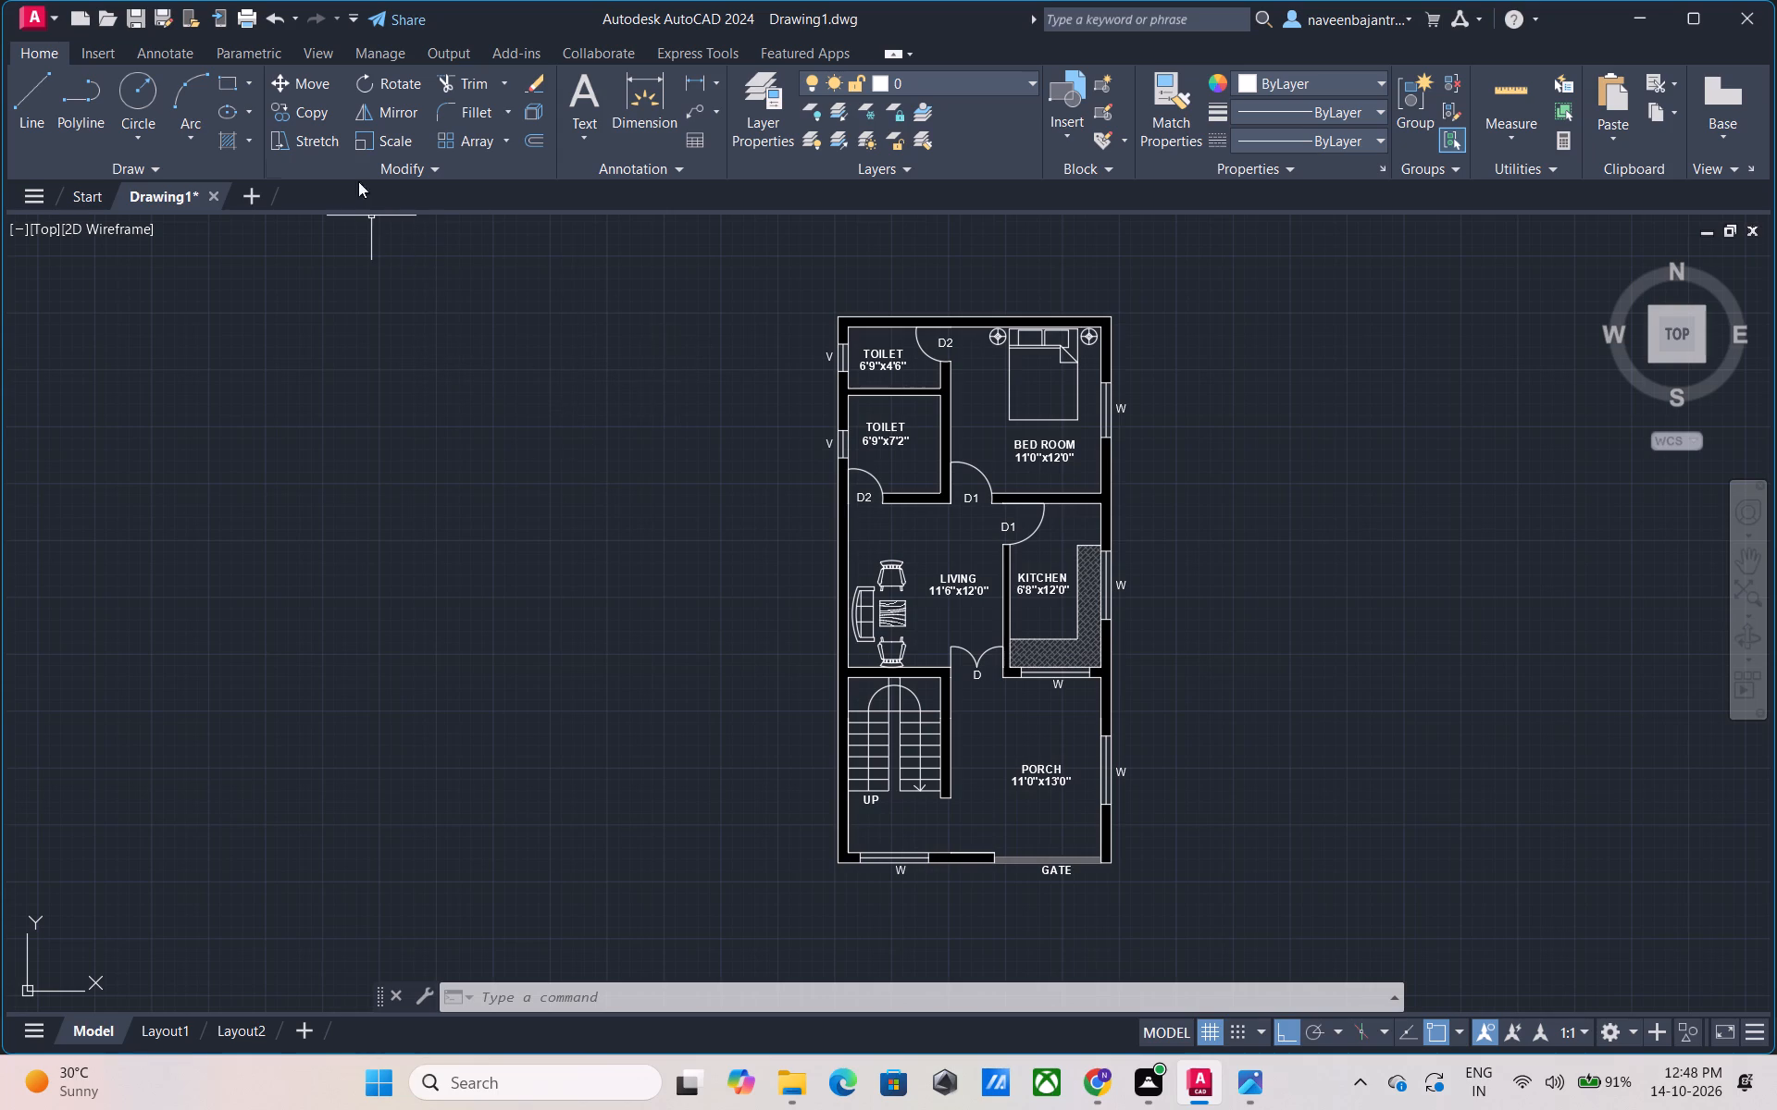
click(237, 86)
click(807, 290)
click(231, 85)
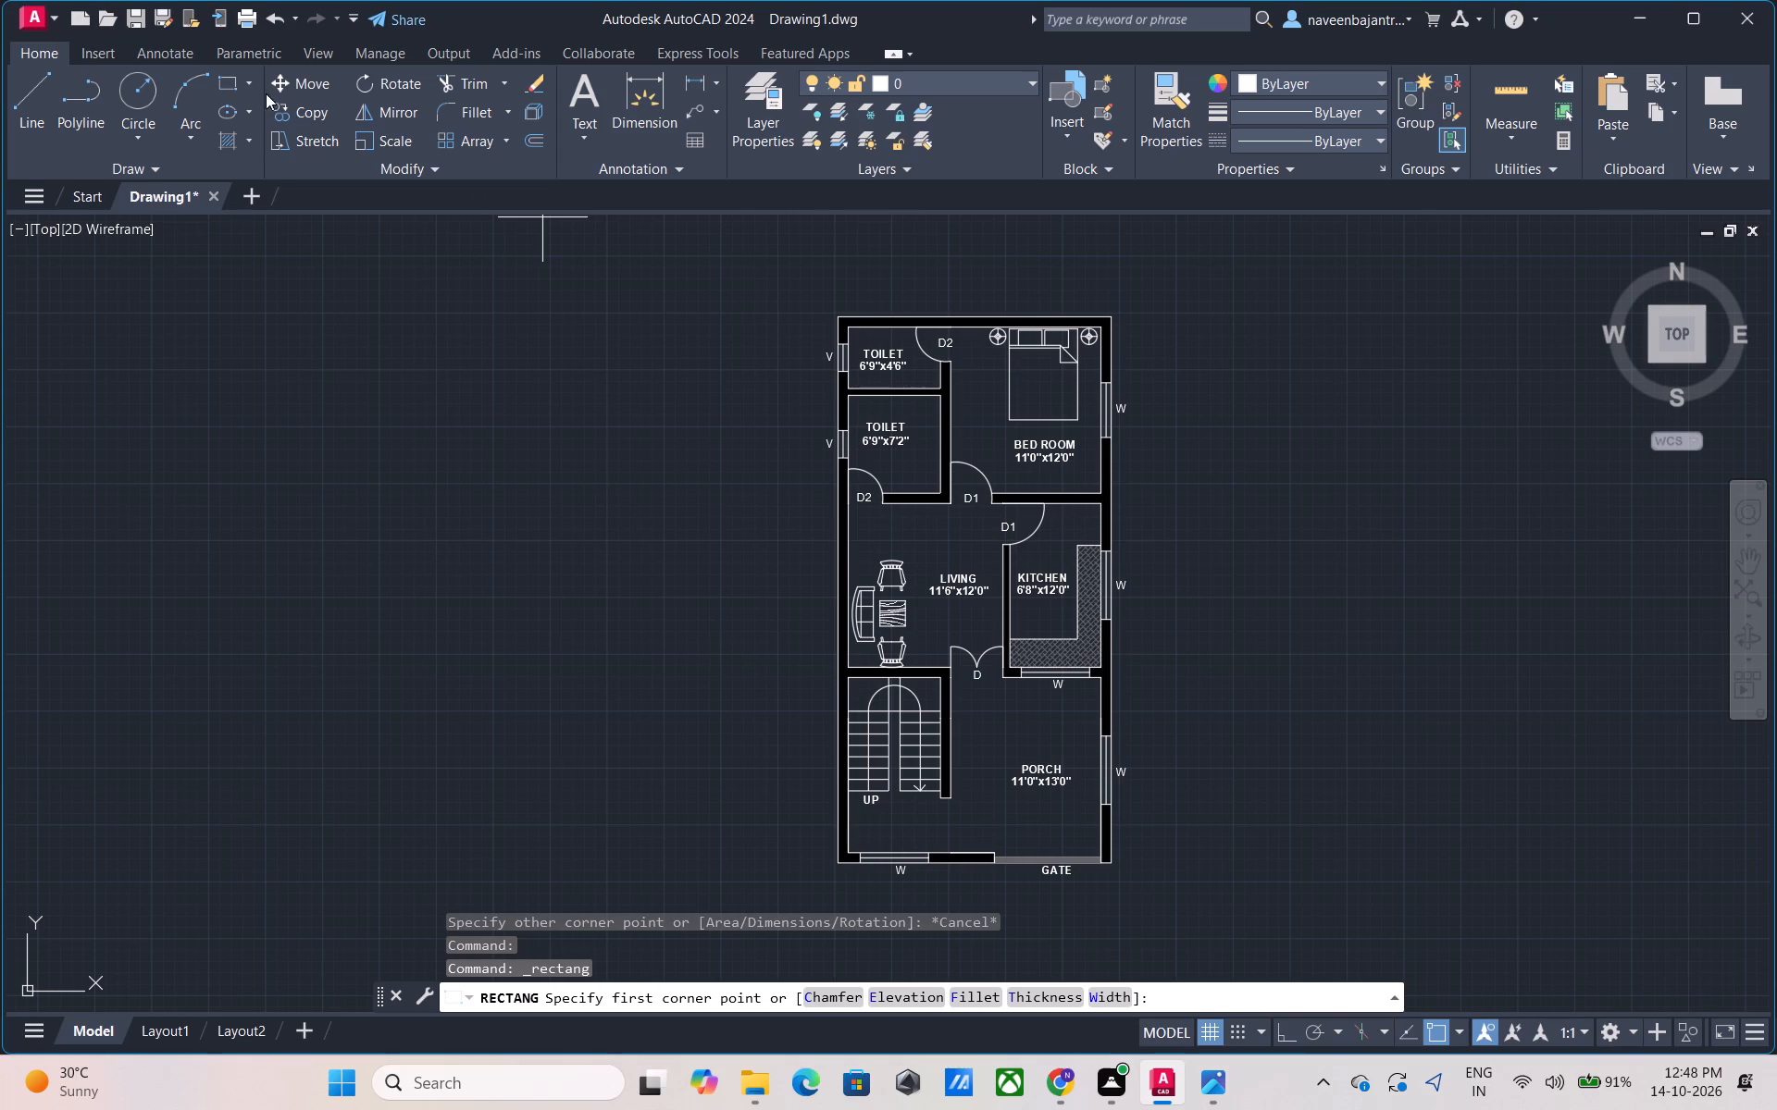
Draw a rectangular border around the whole floor plan, about 24'-6" wide and 43'-5" high.
click(230, 81)
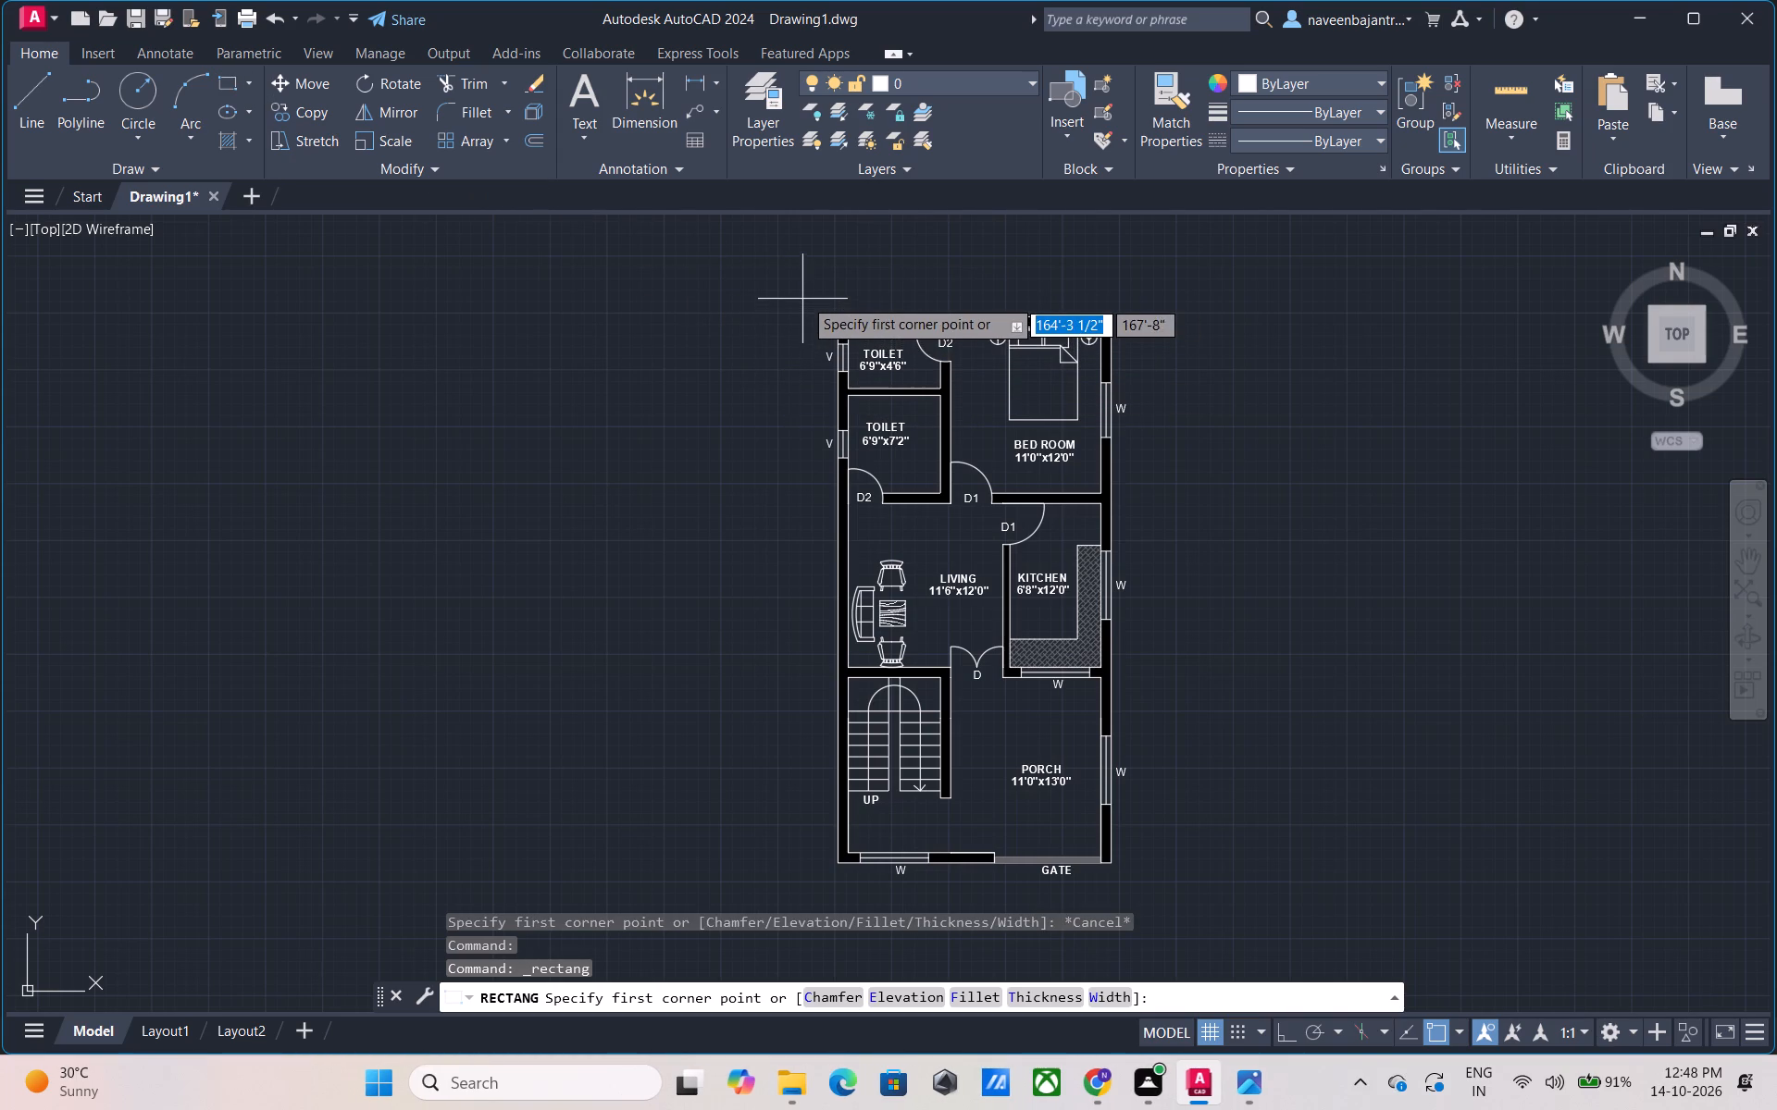
click(803, 298)
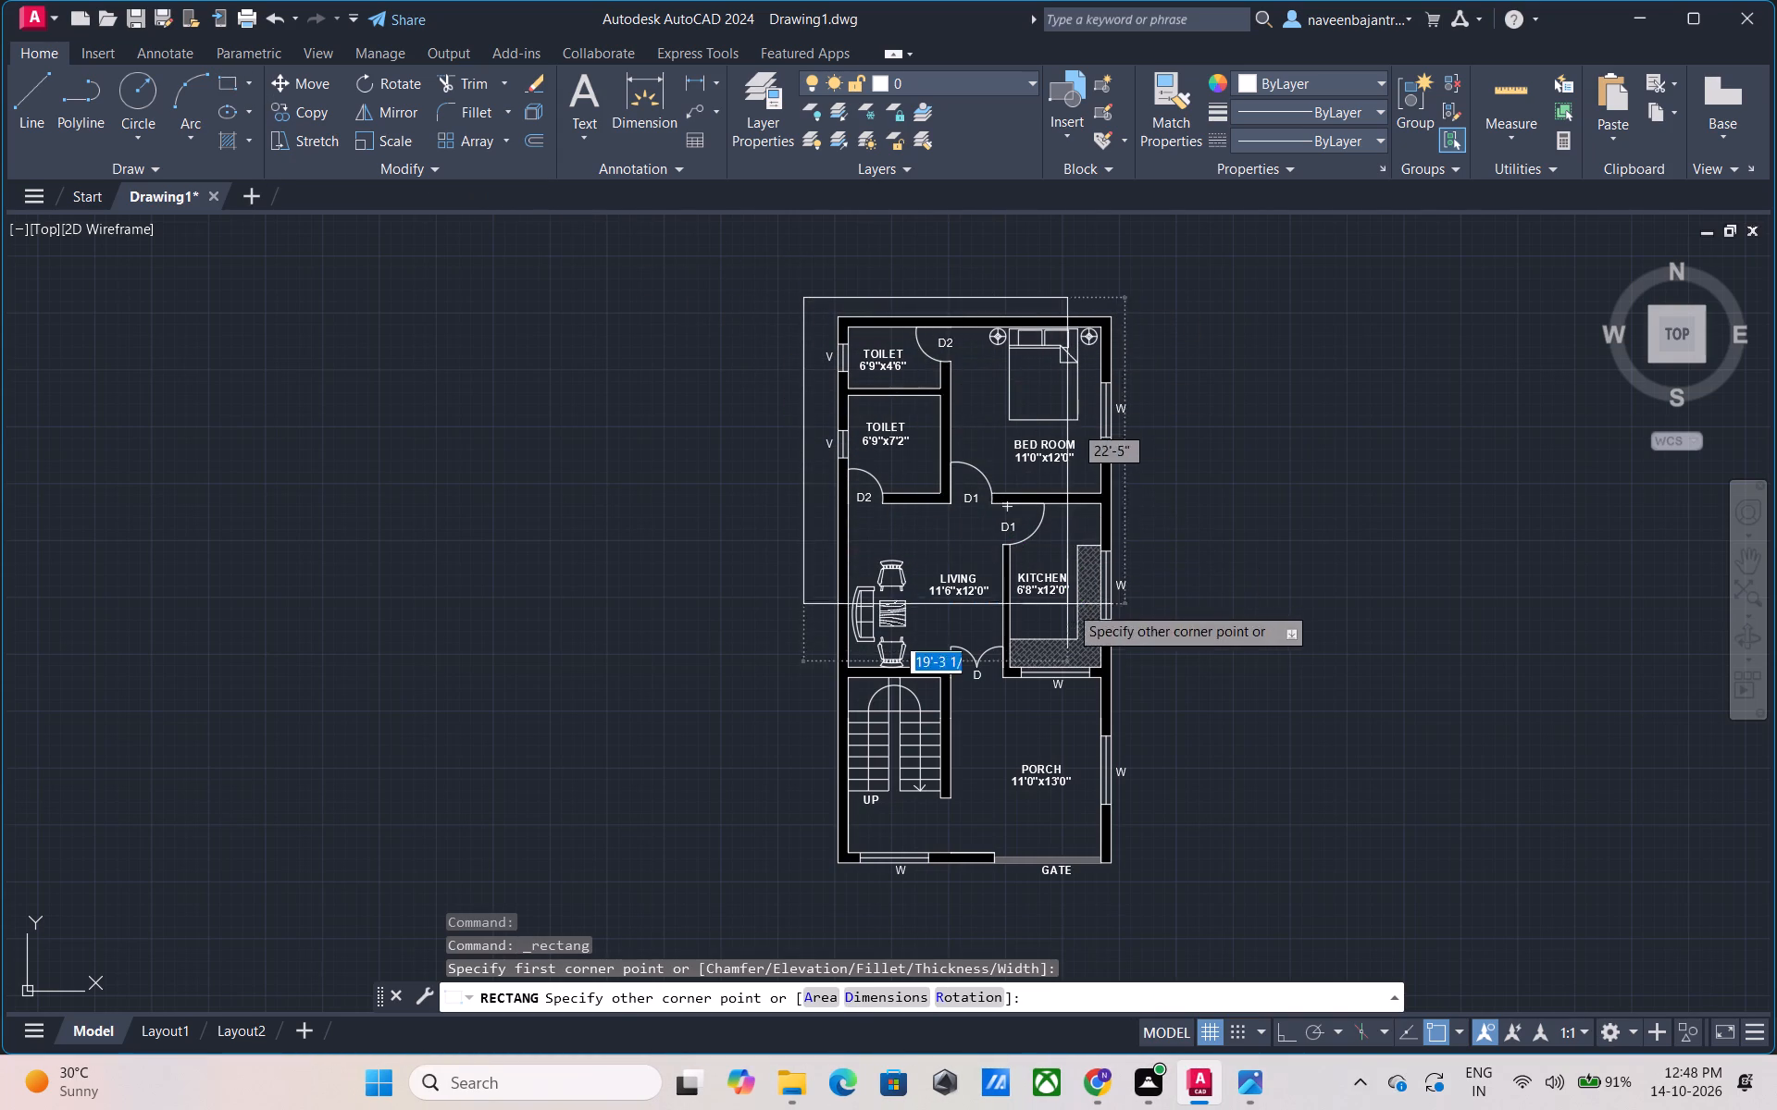
click(1140, 890)
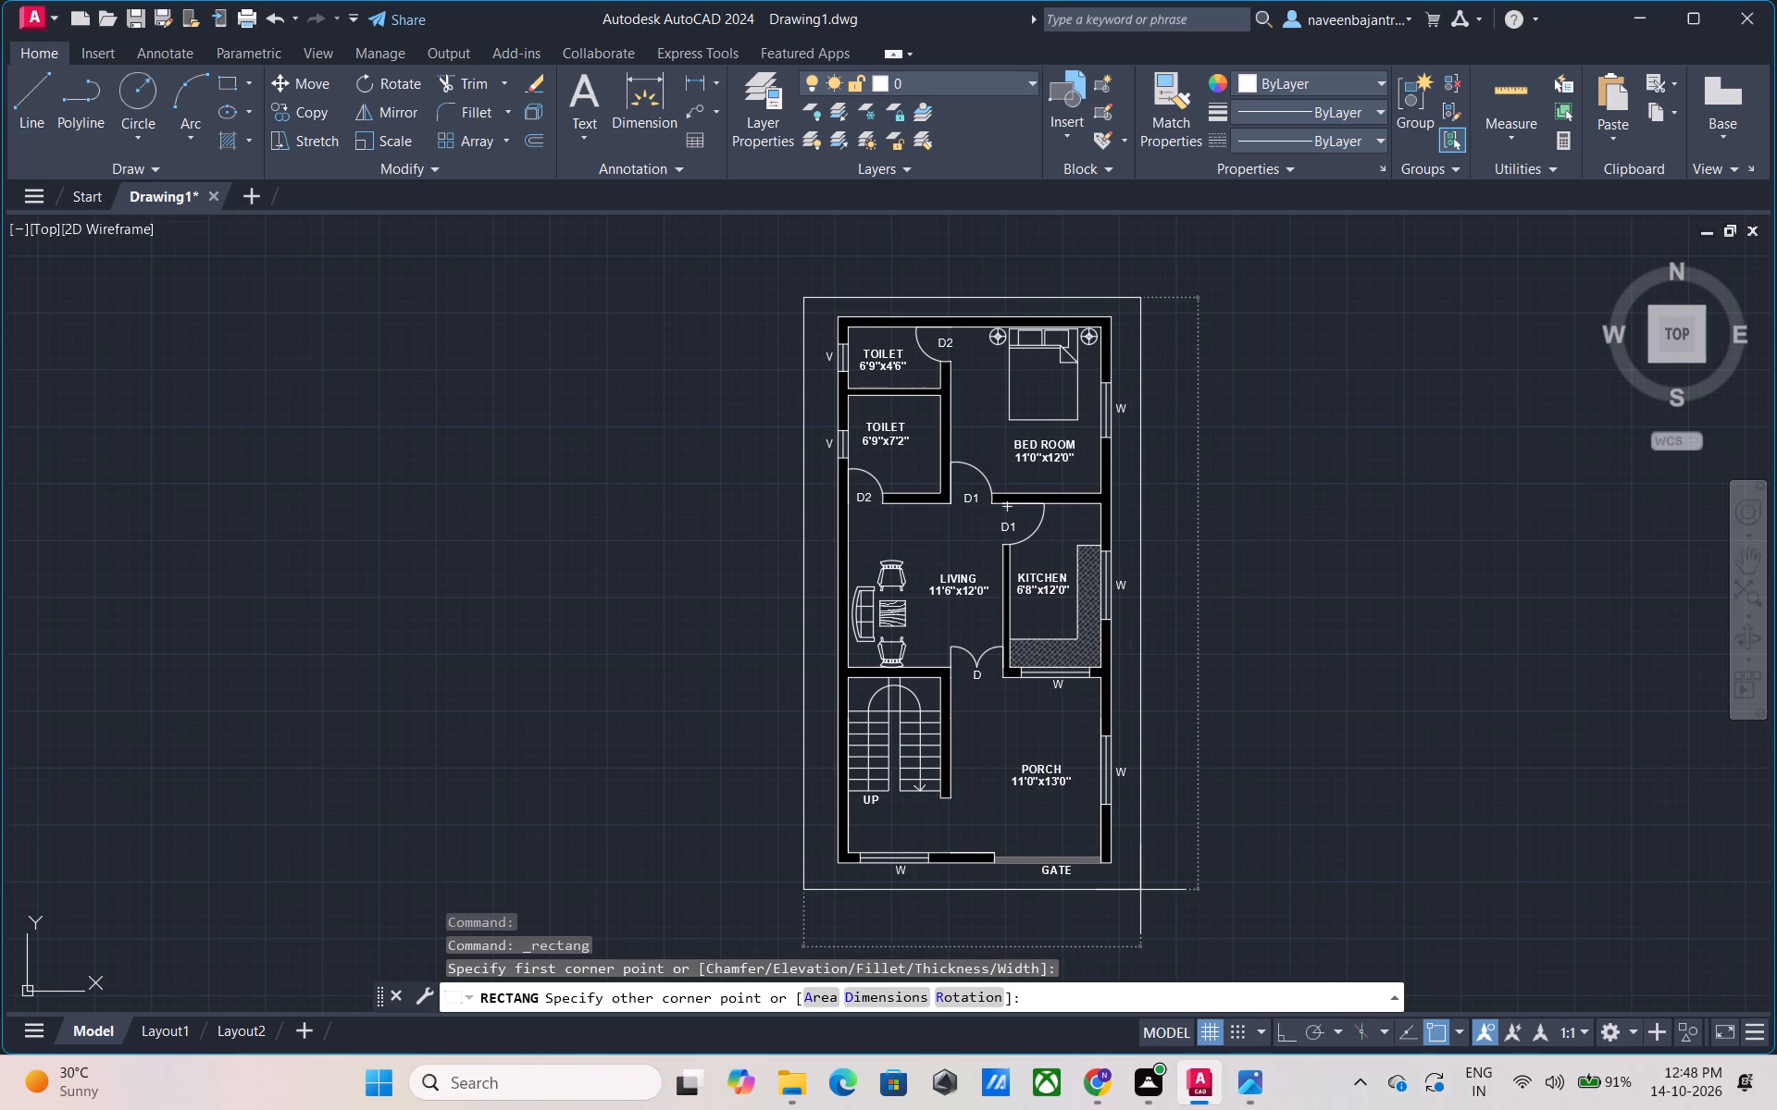
Save the drawing in the Desktop's ddddd folder under the name Drawing1.dwg 28.28.28.
click(36, 20)
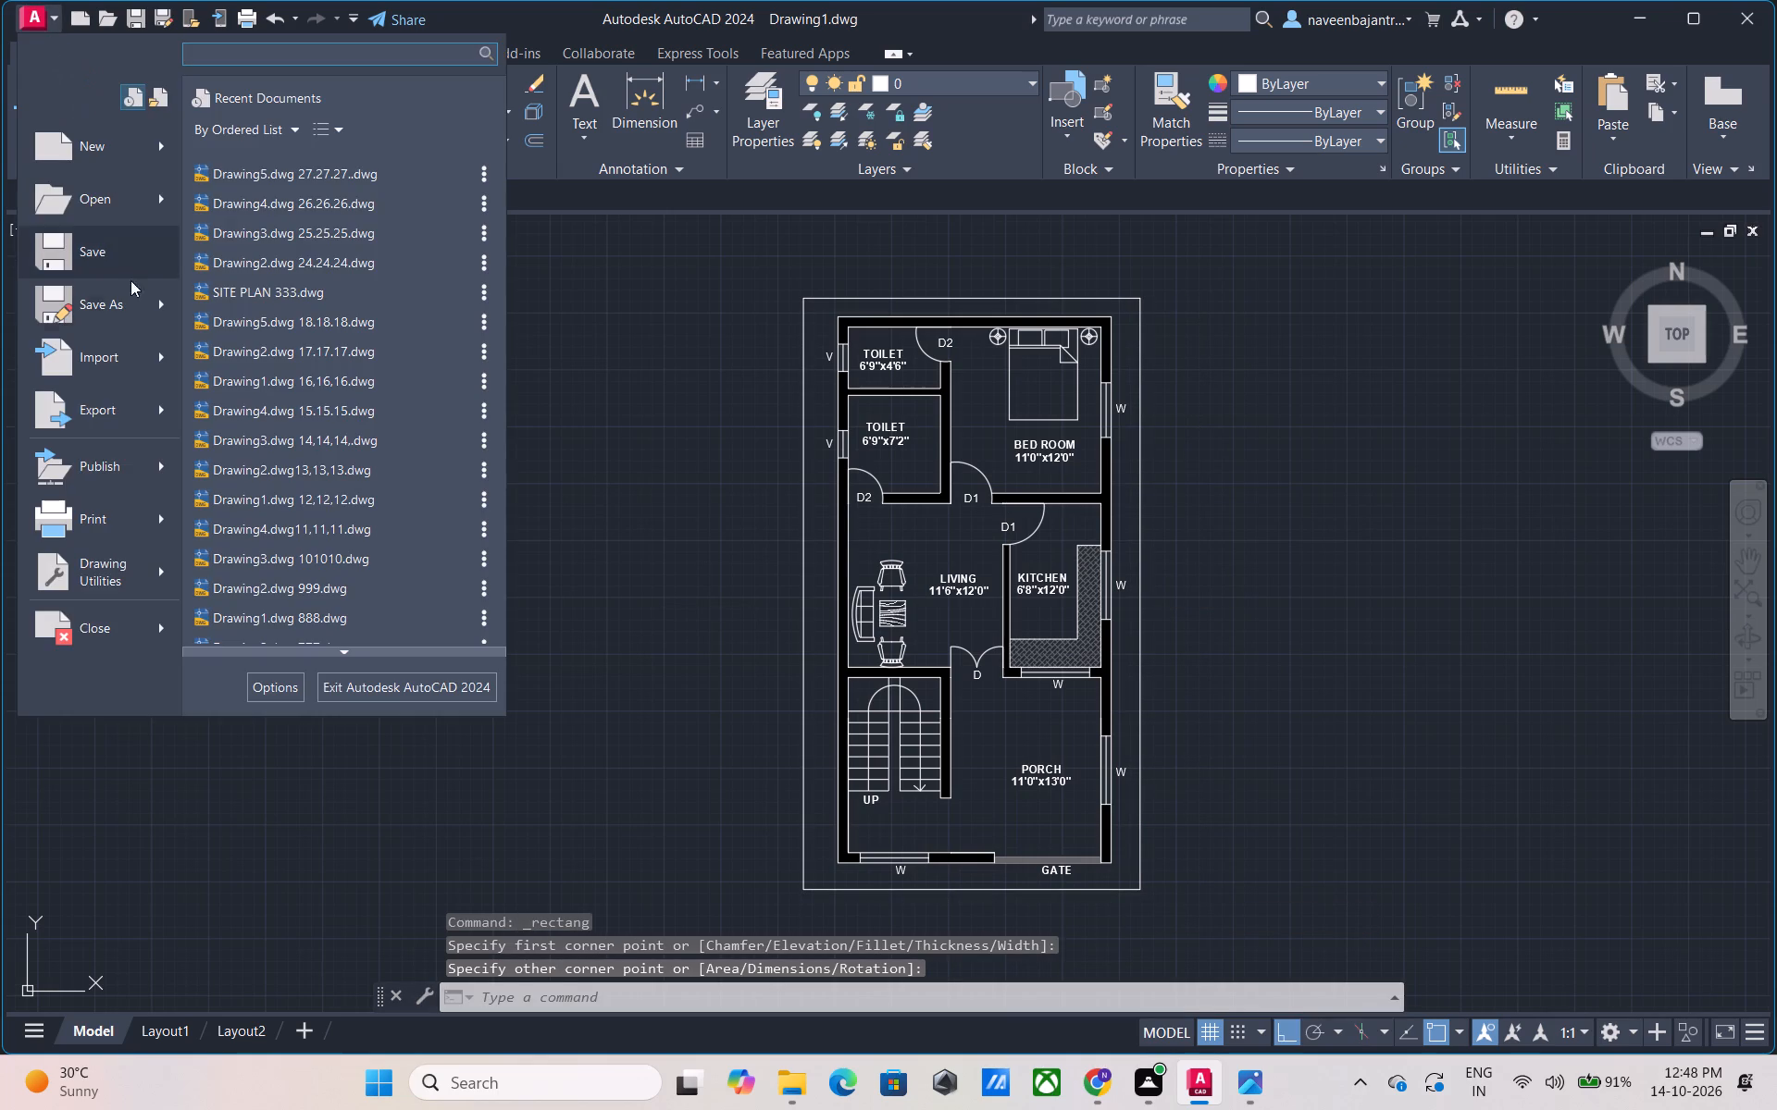
click(295, 175)
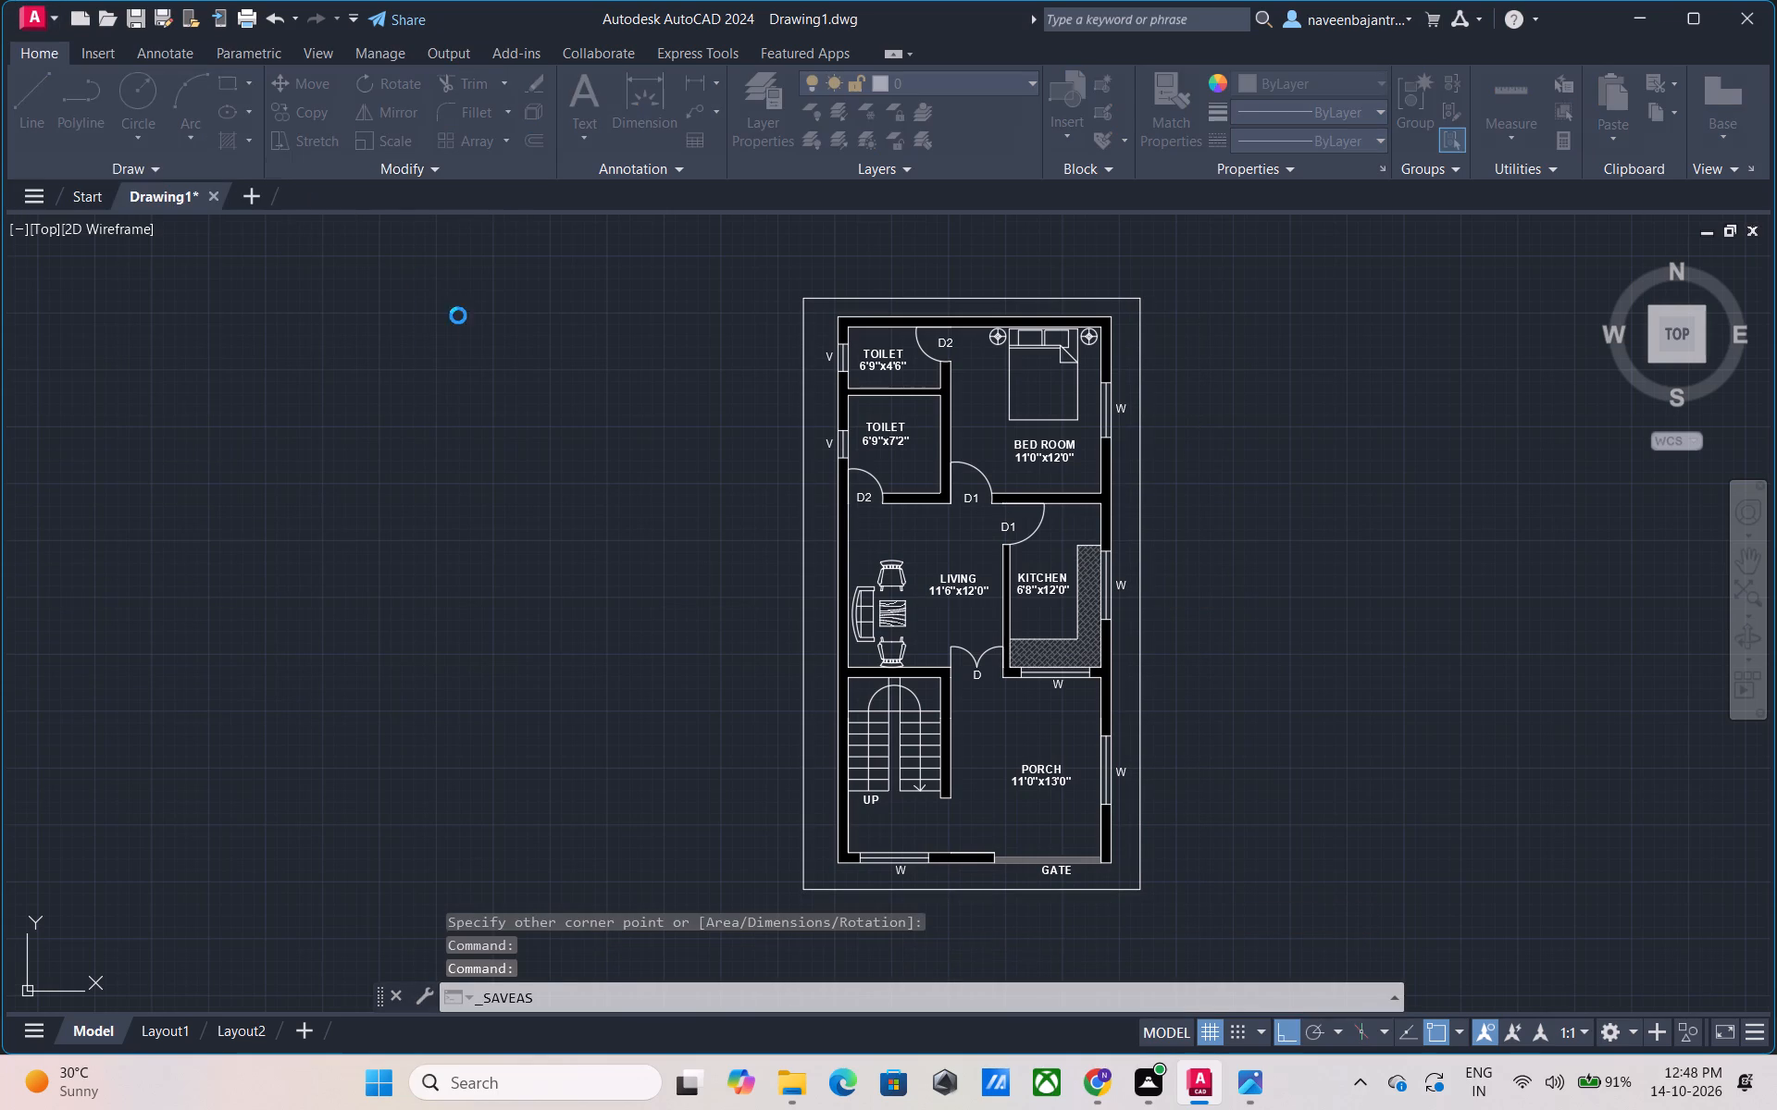
click(570, 470)
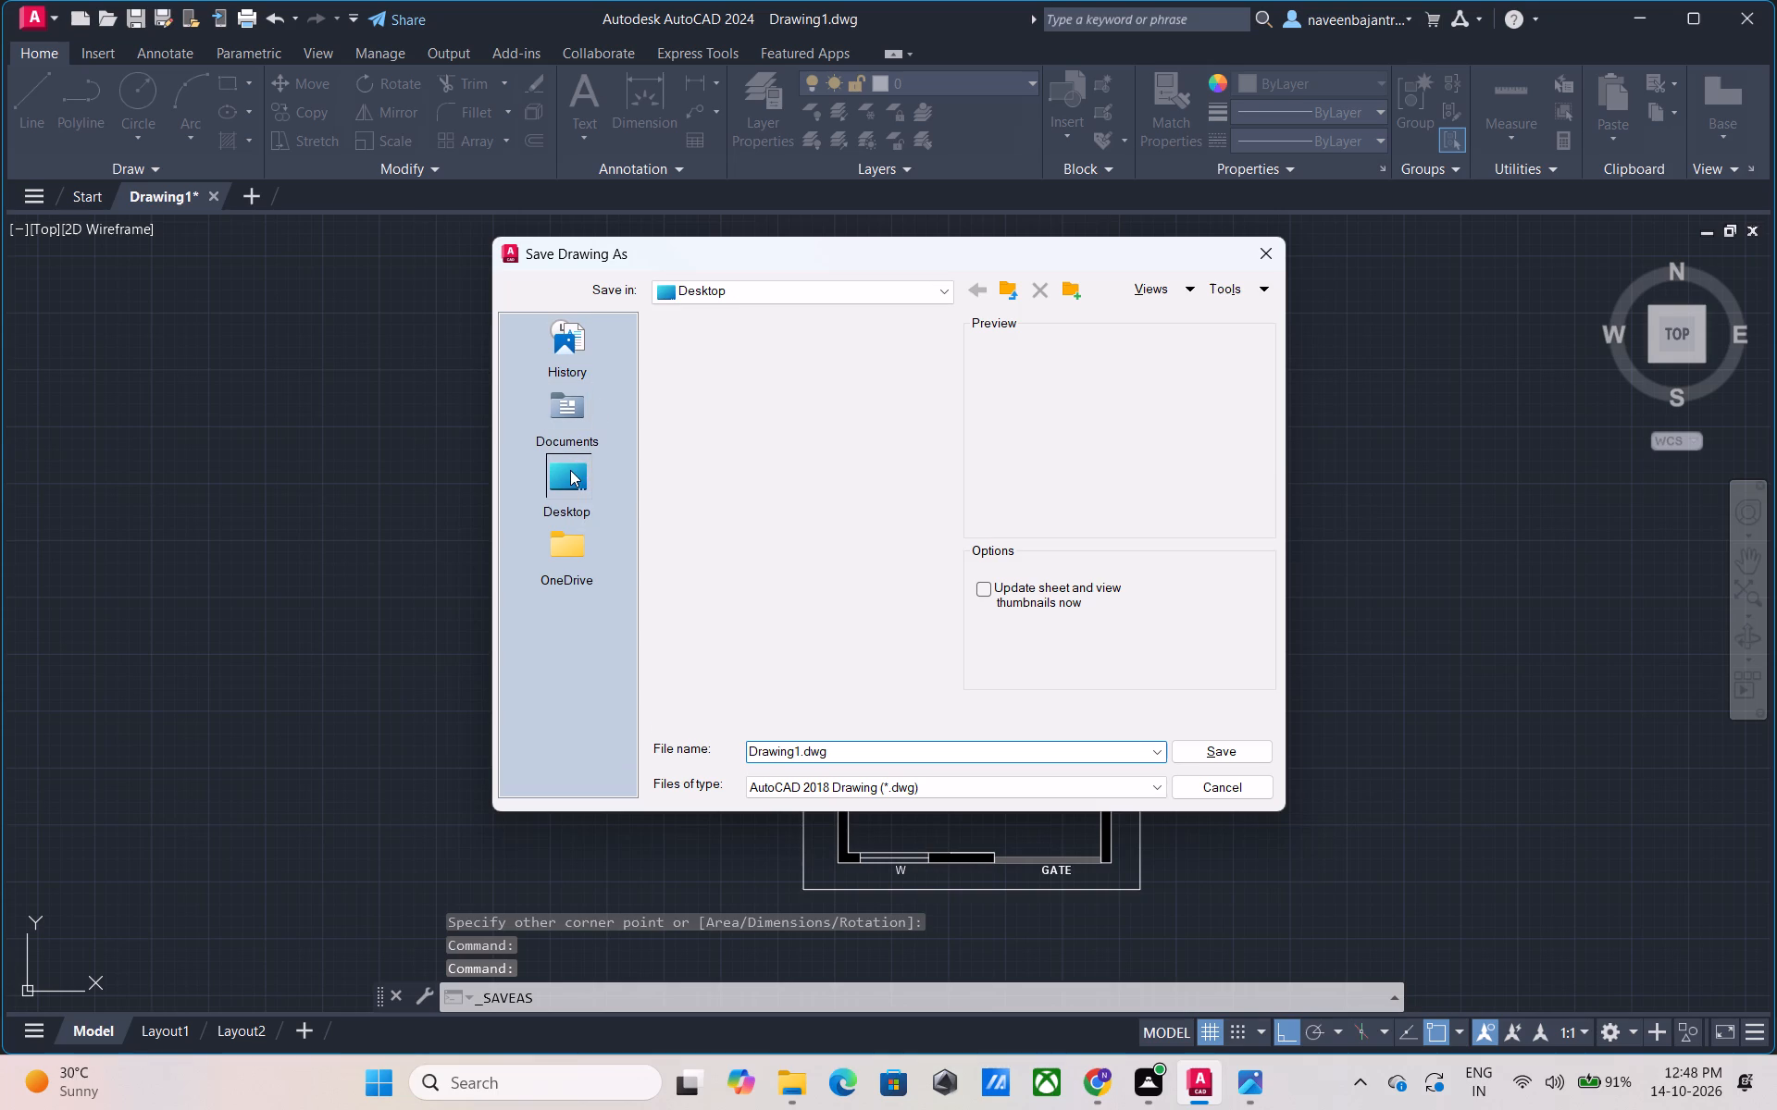
click(701, 673)
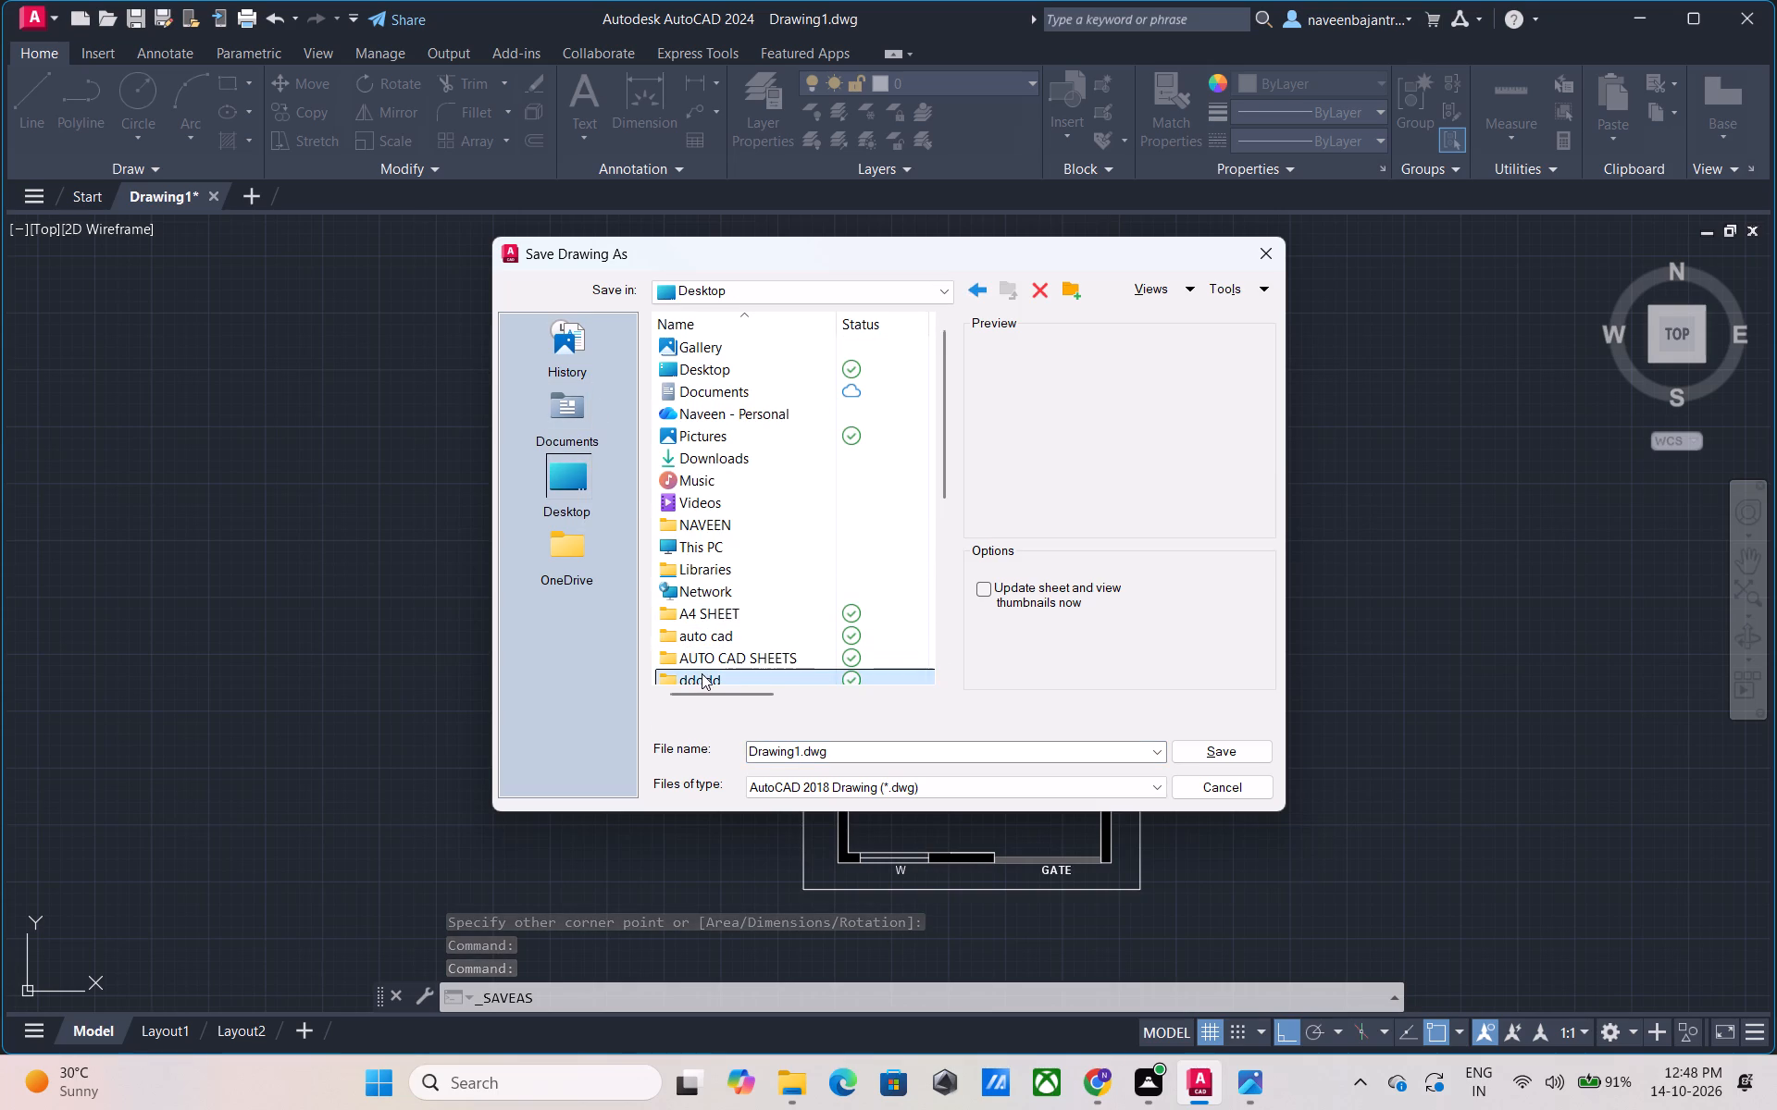
double_click(704, 652)
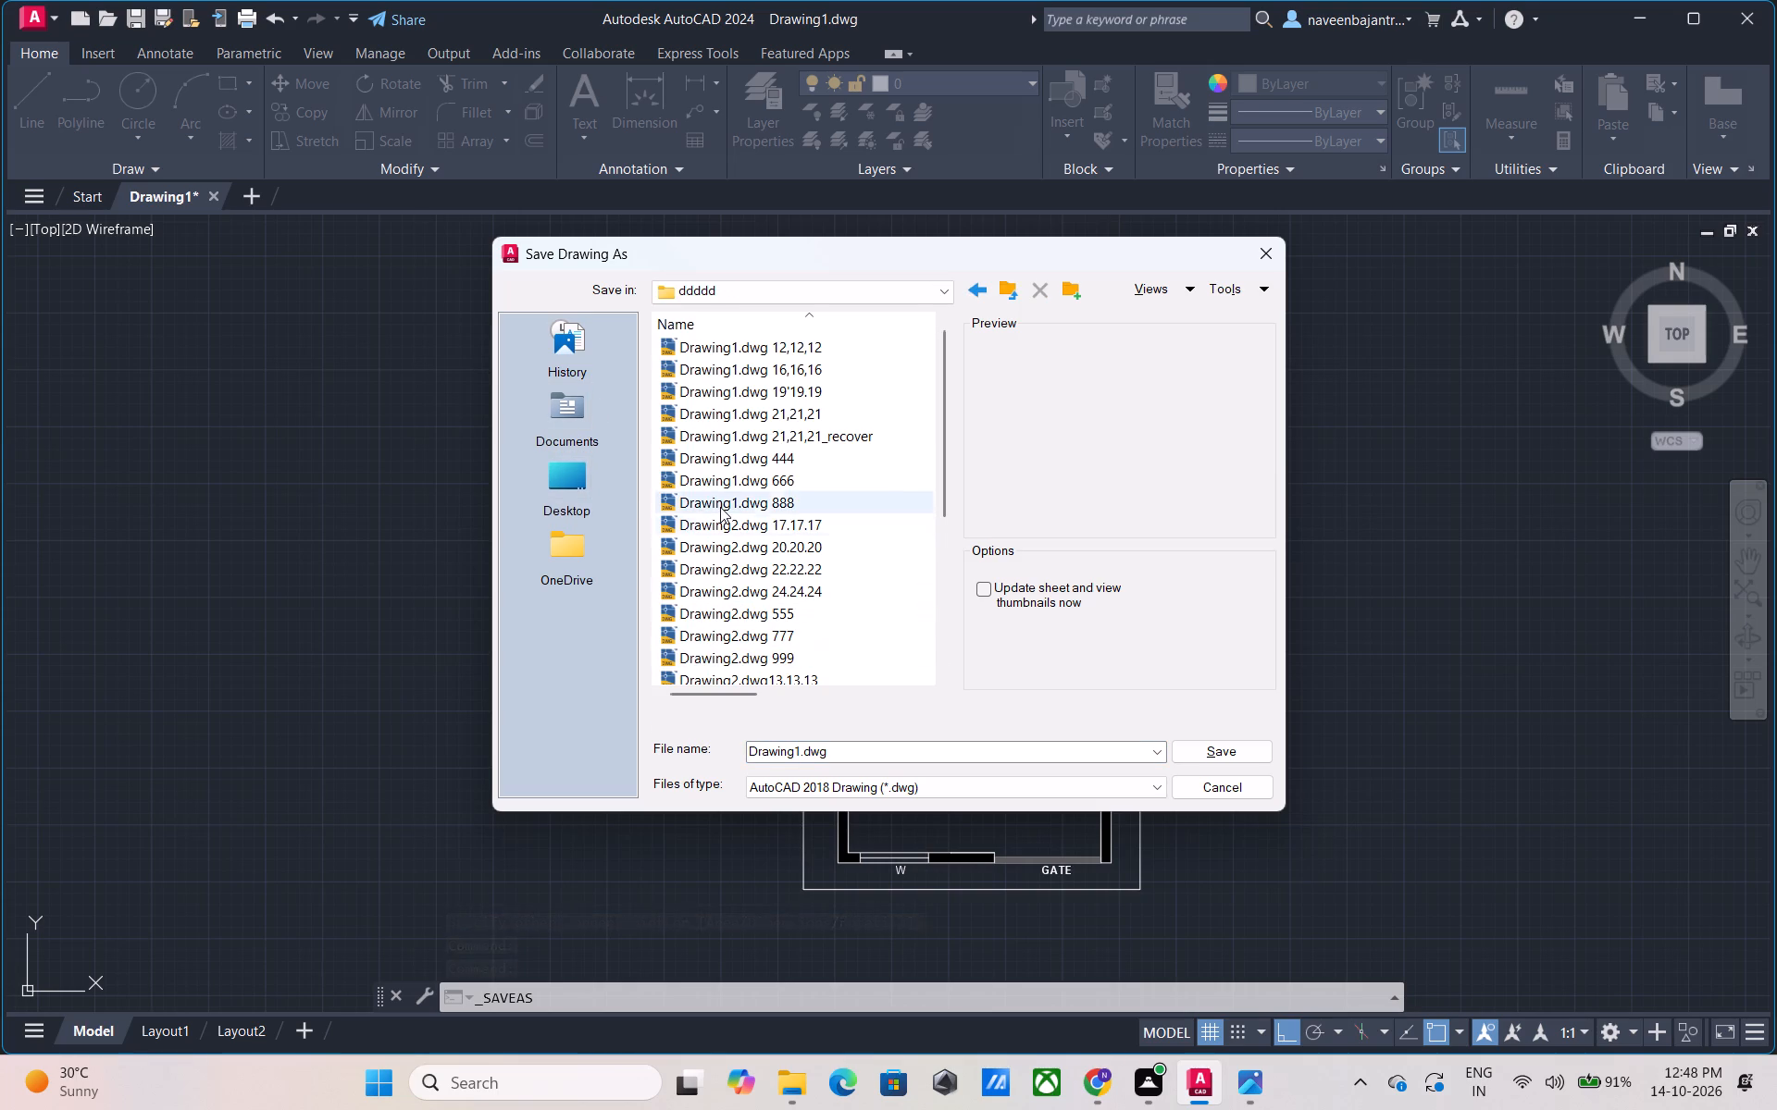
scroll(720, 505, down, 9)
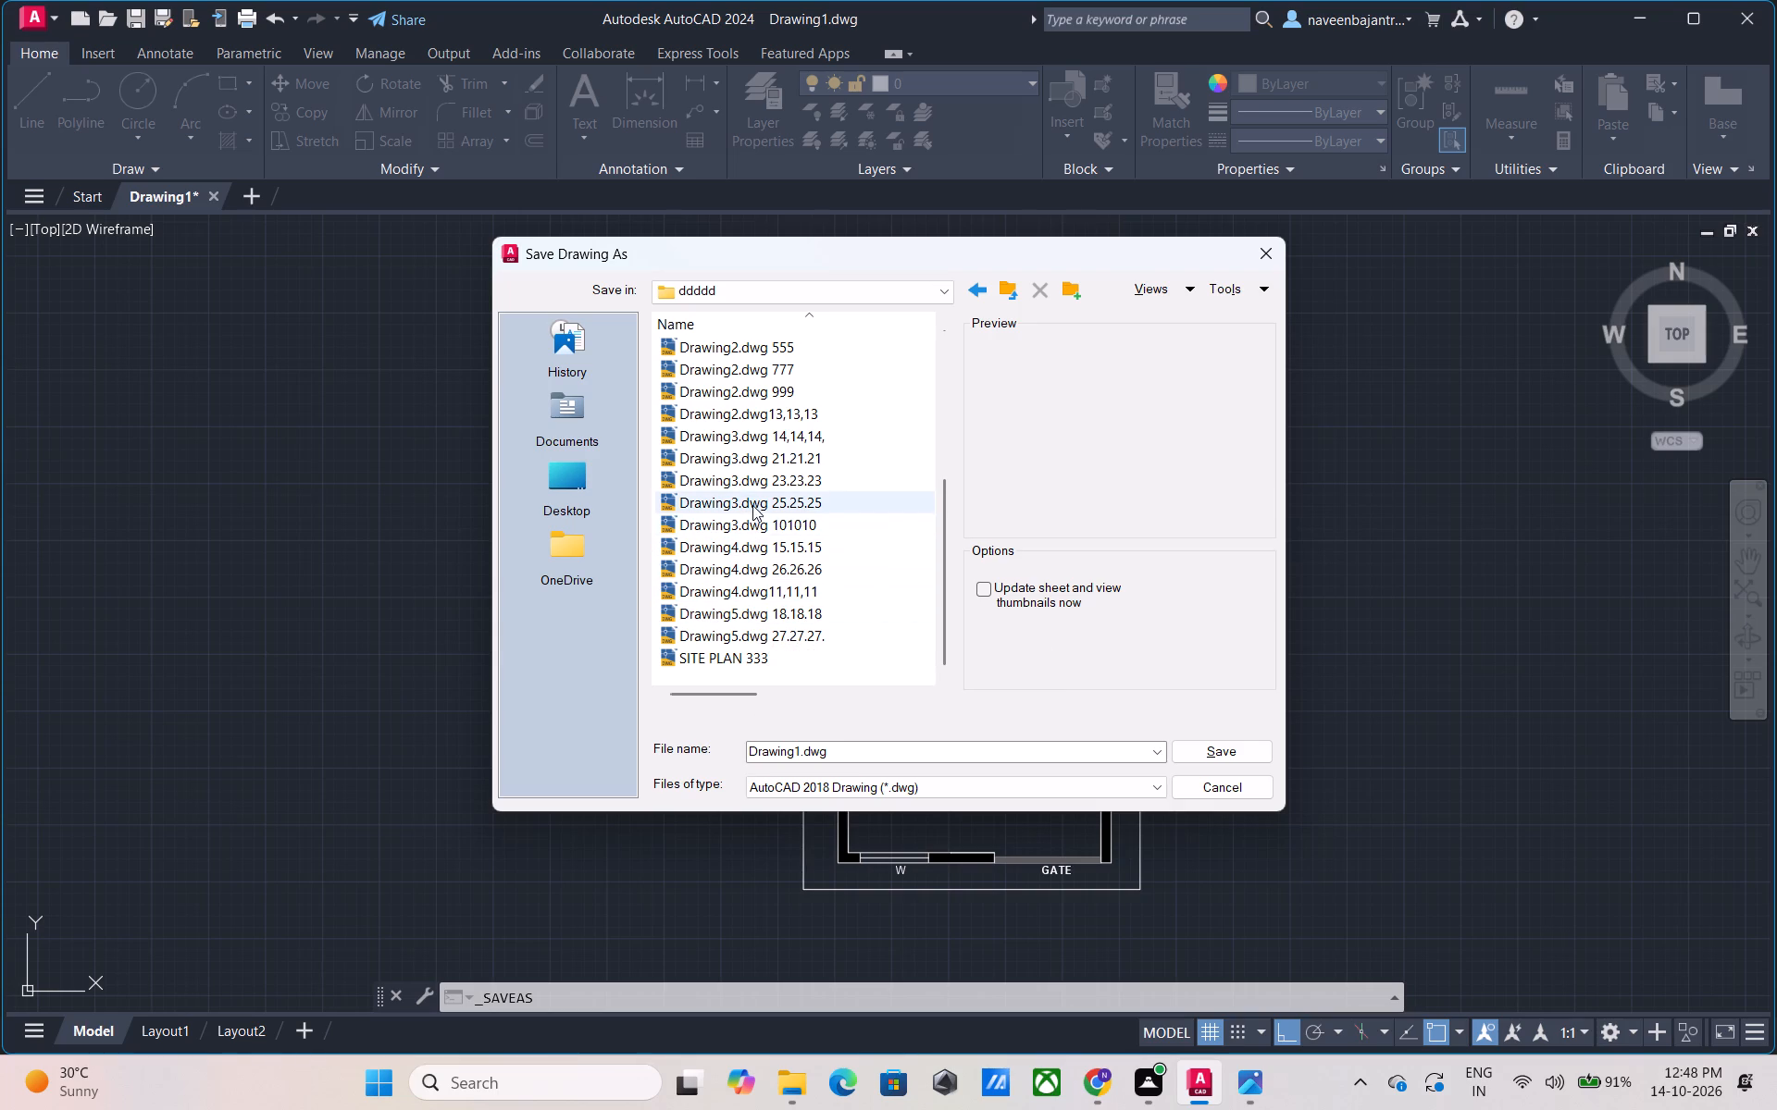
scroll(752, 491, up, 2)
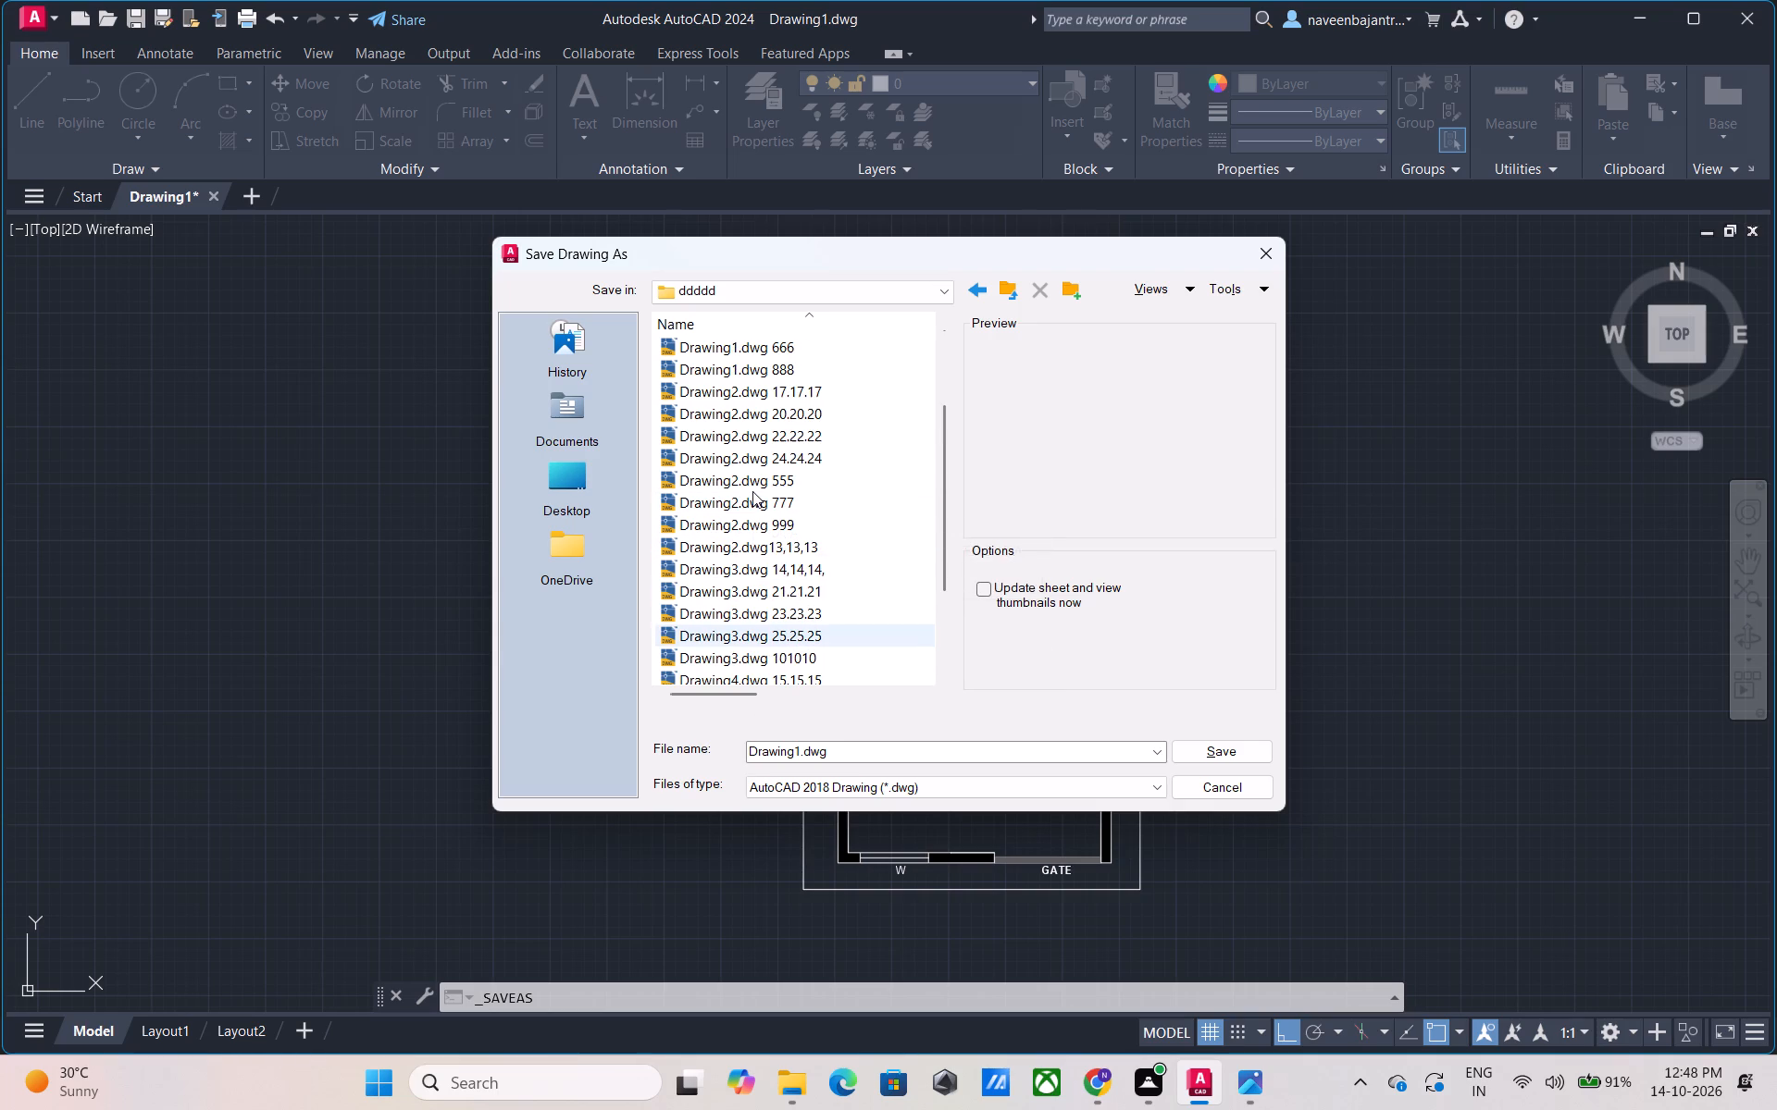
scroll(752, 491, up, 2)
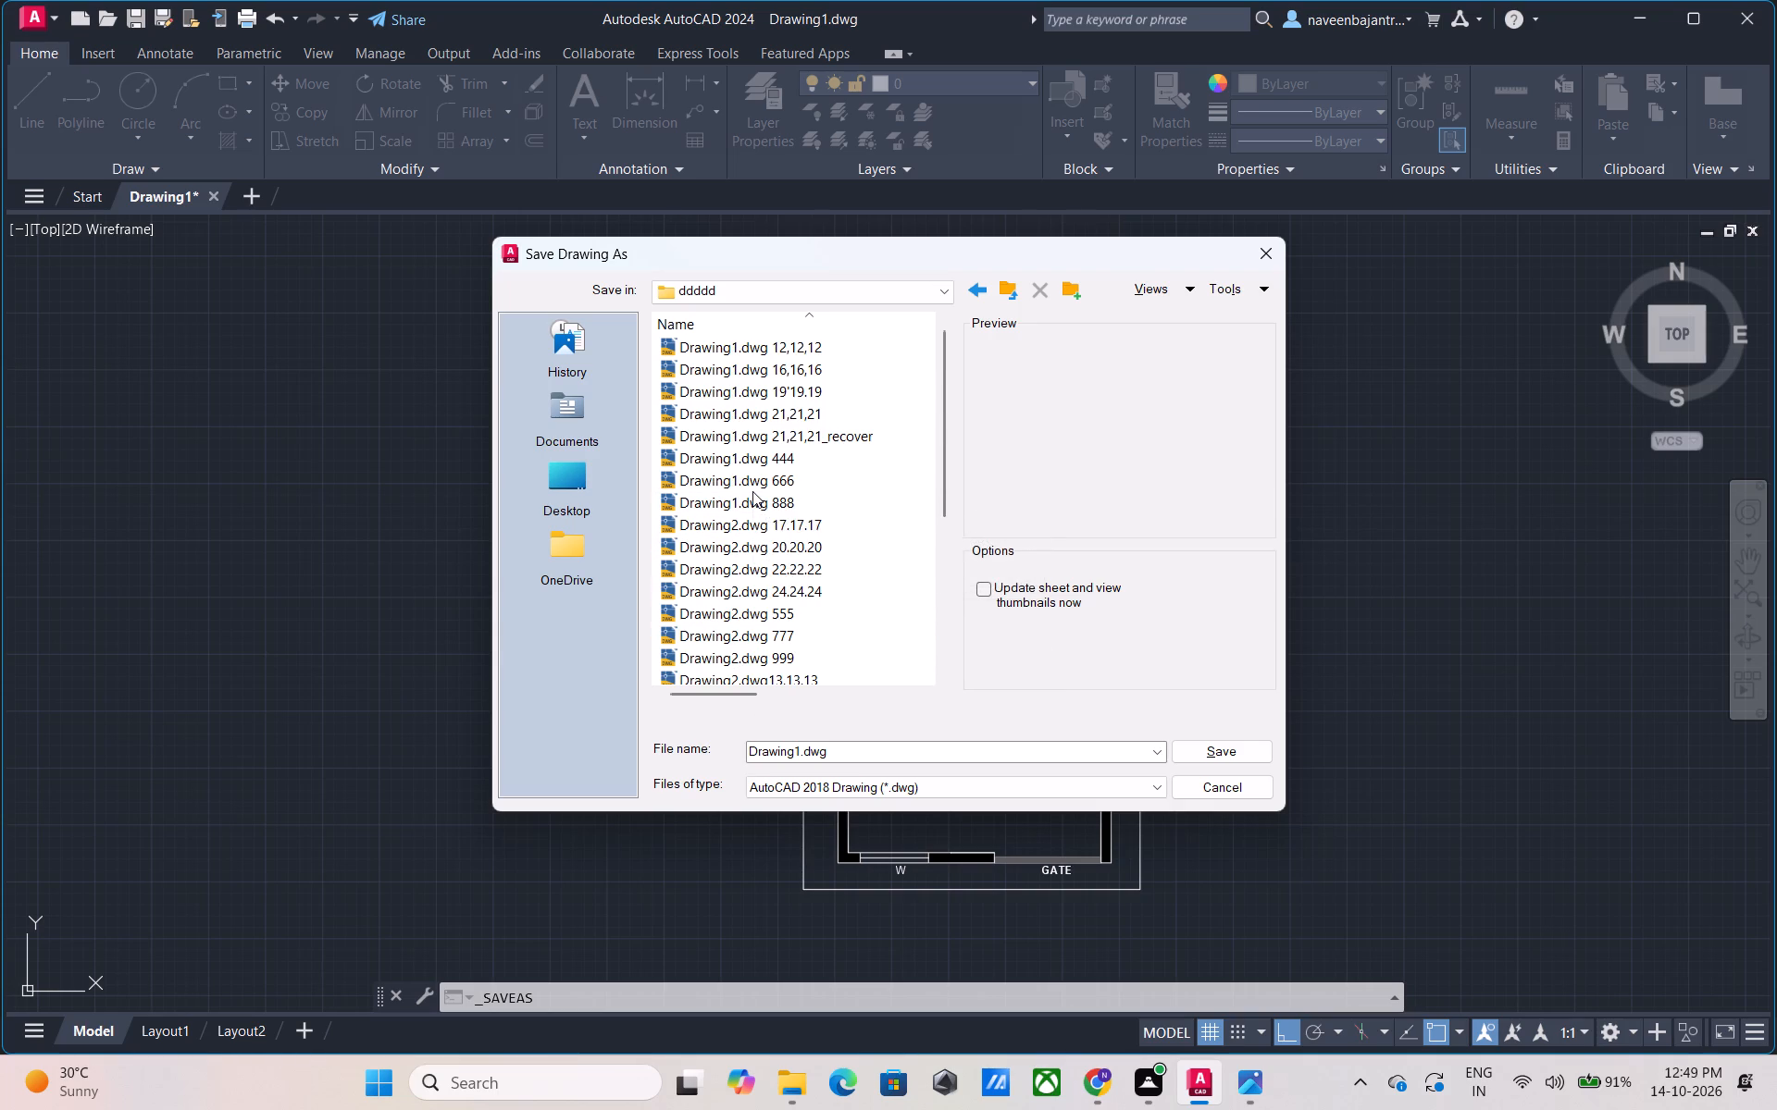
scroll(752, 491, up, 3)
scroll(752, 491, down, 4)
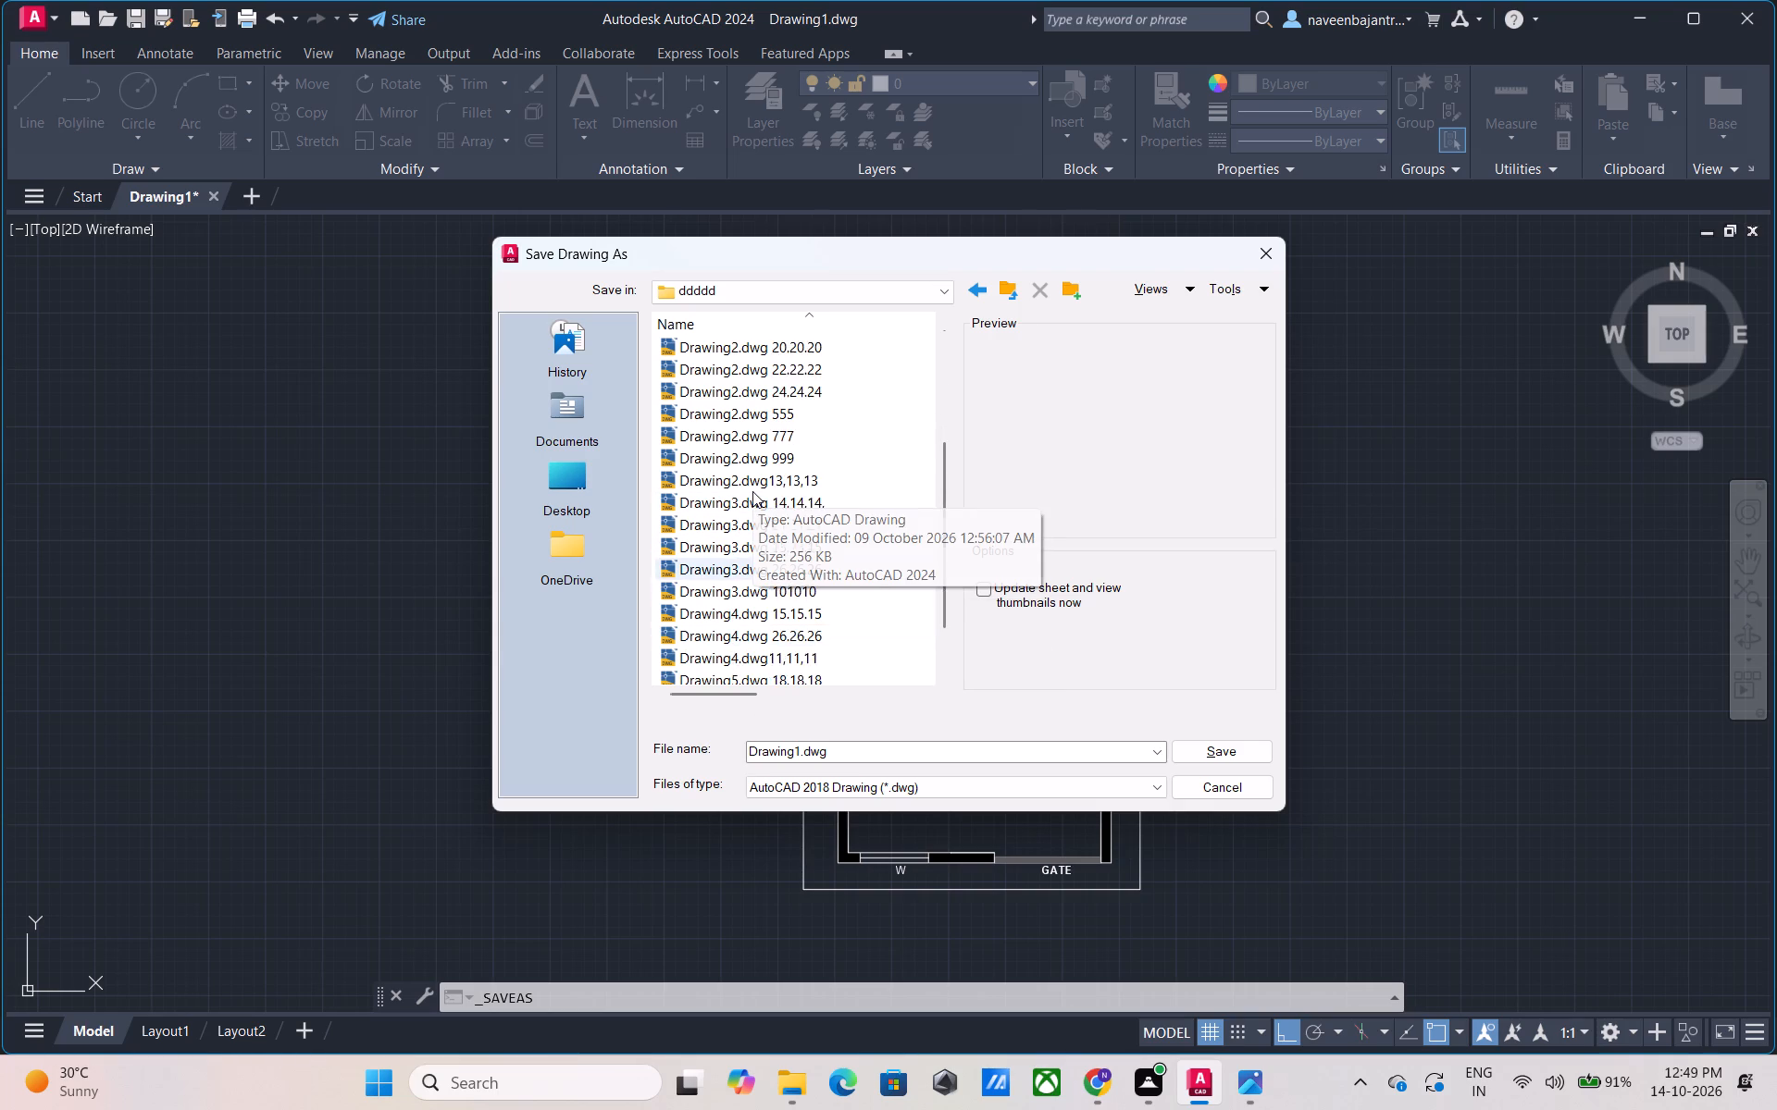
scroll(752, 491, down, 4)
click(856, 746)
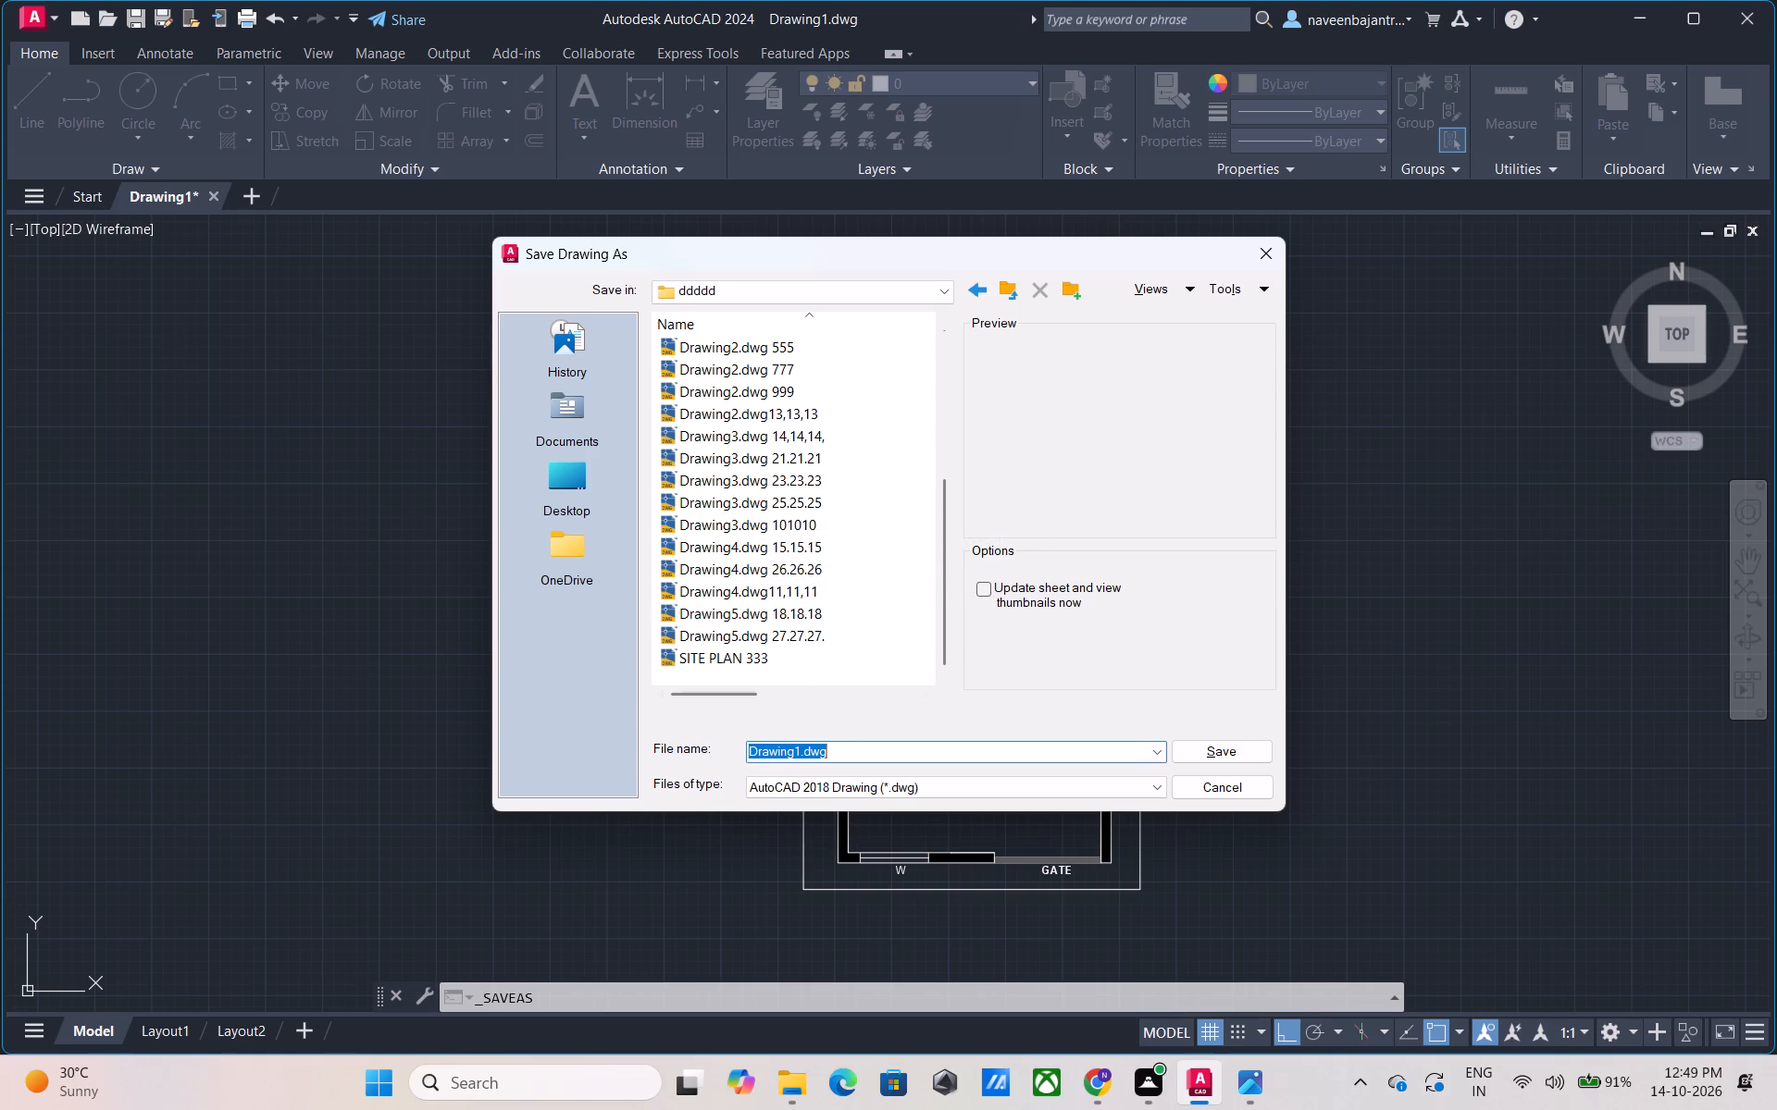
click(856, 746)
key(space)
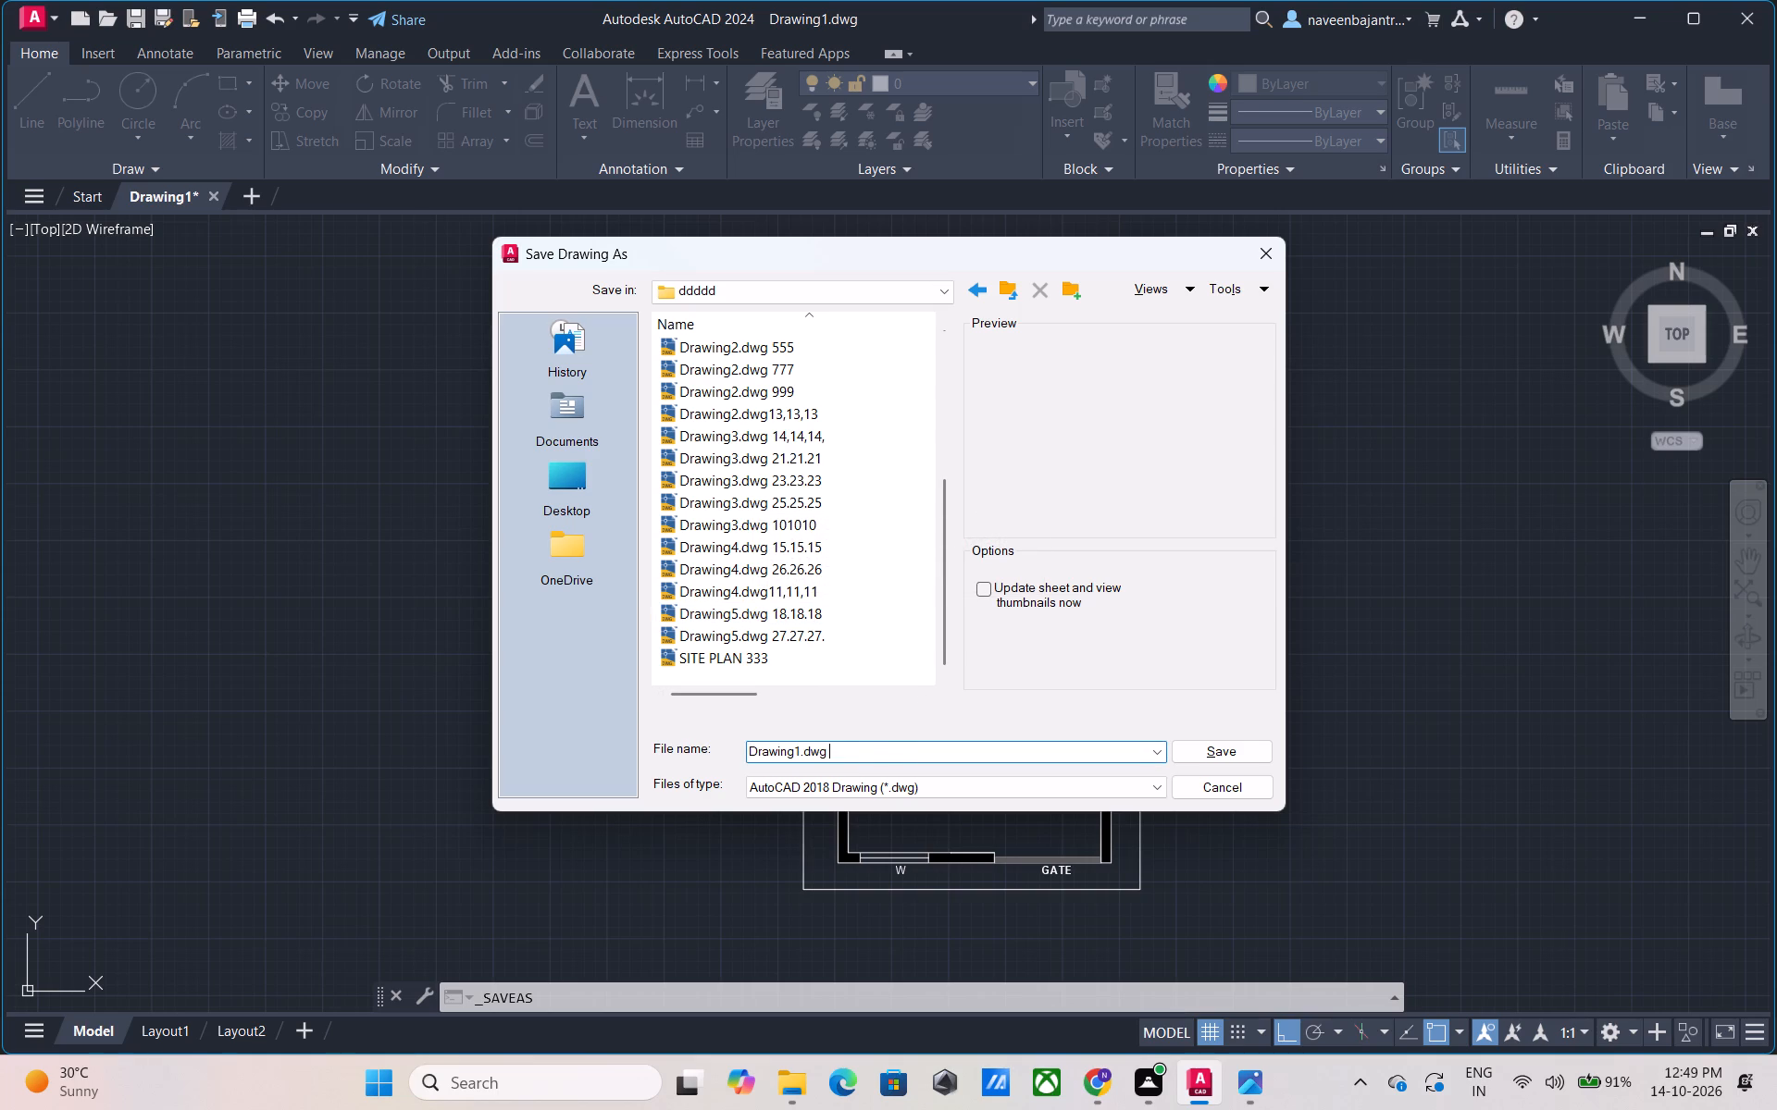
text(28.28.28)
click(1203, 758)
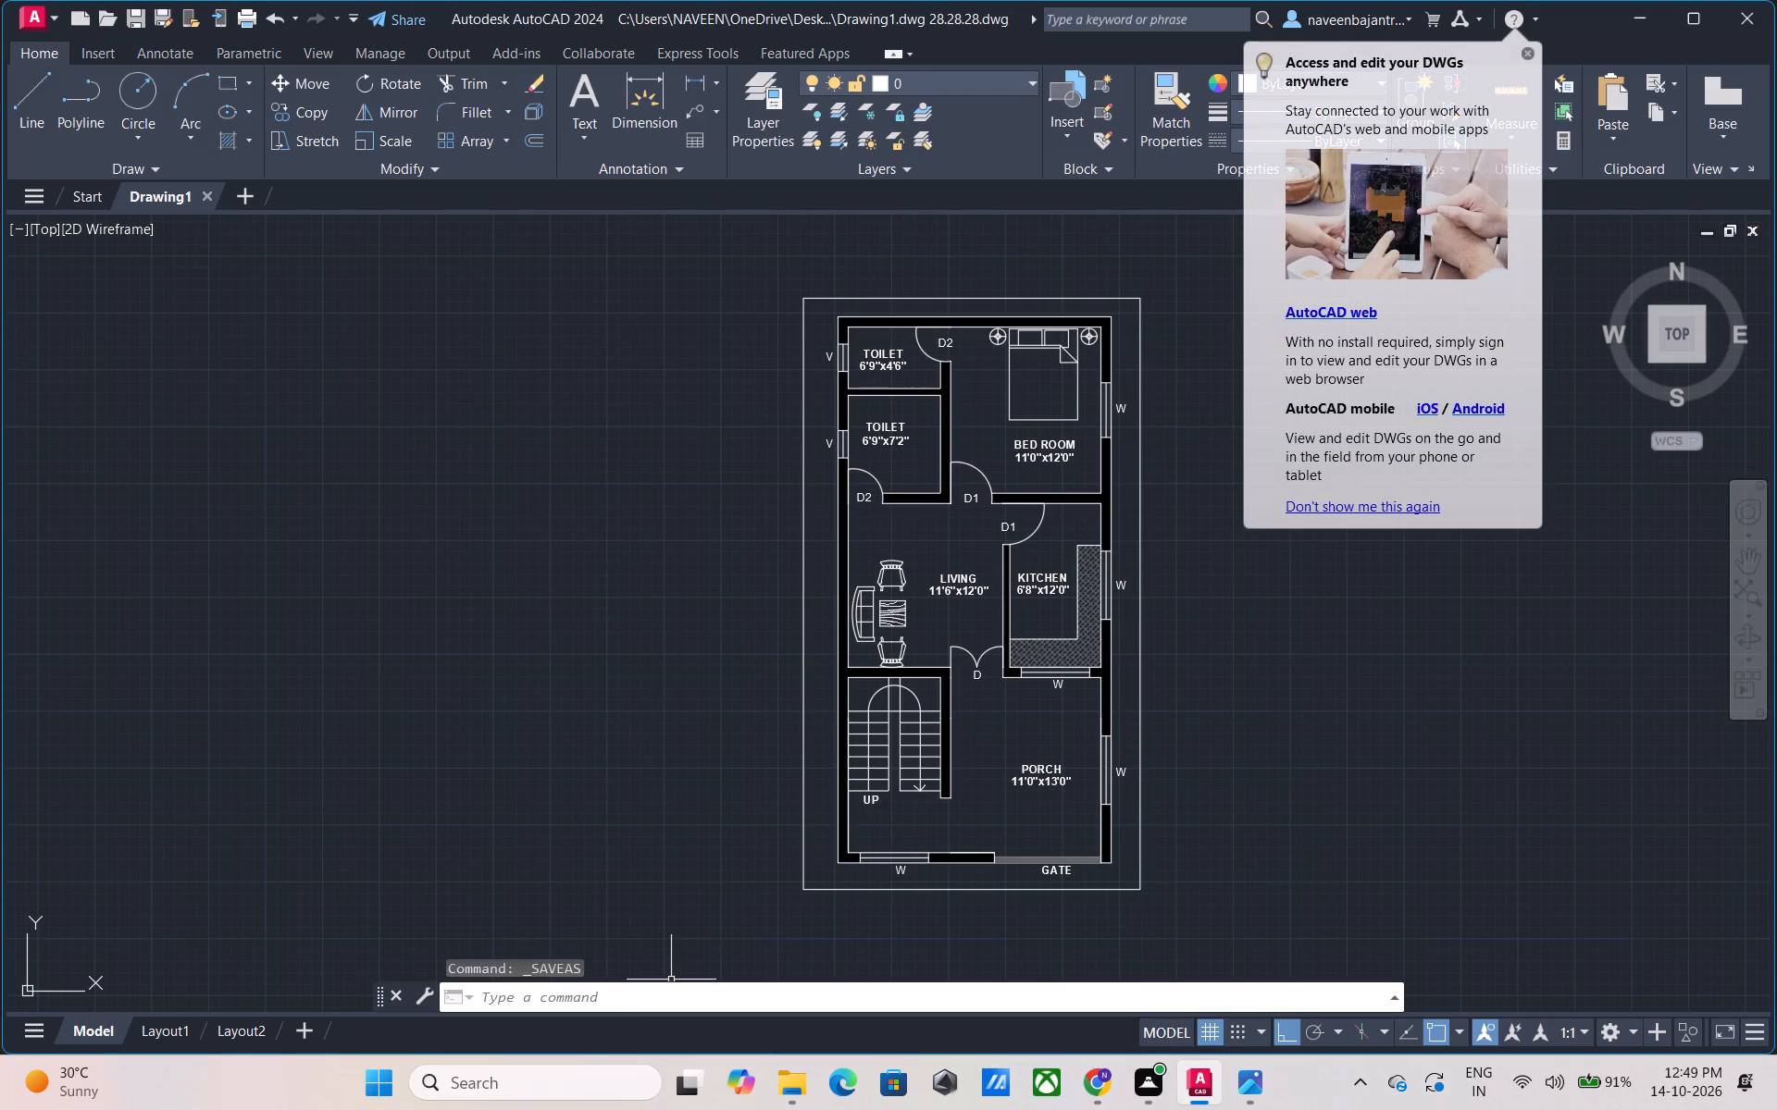
Run the LOGFILEOFF command.
click(630, 996)
text(LOH)
key(BackSpace)
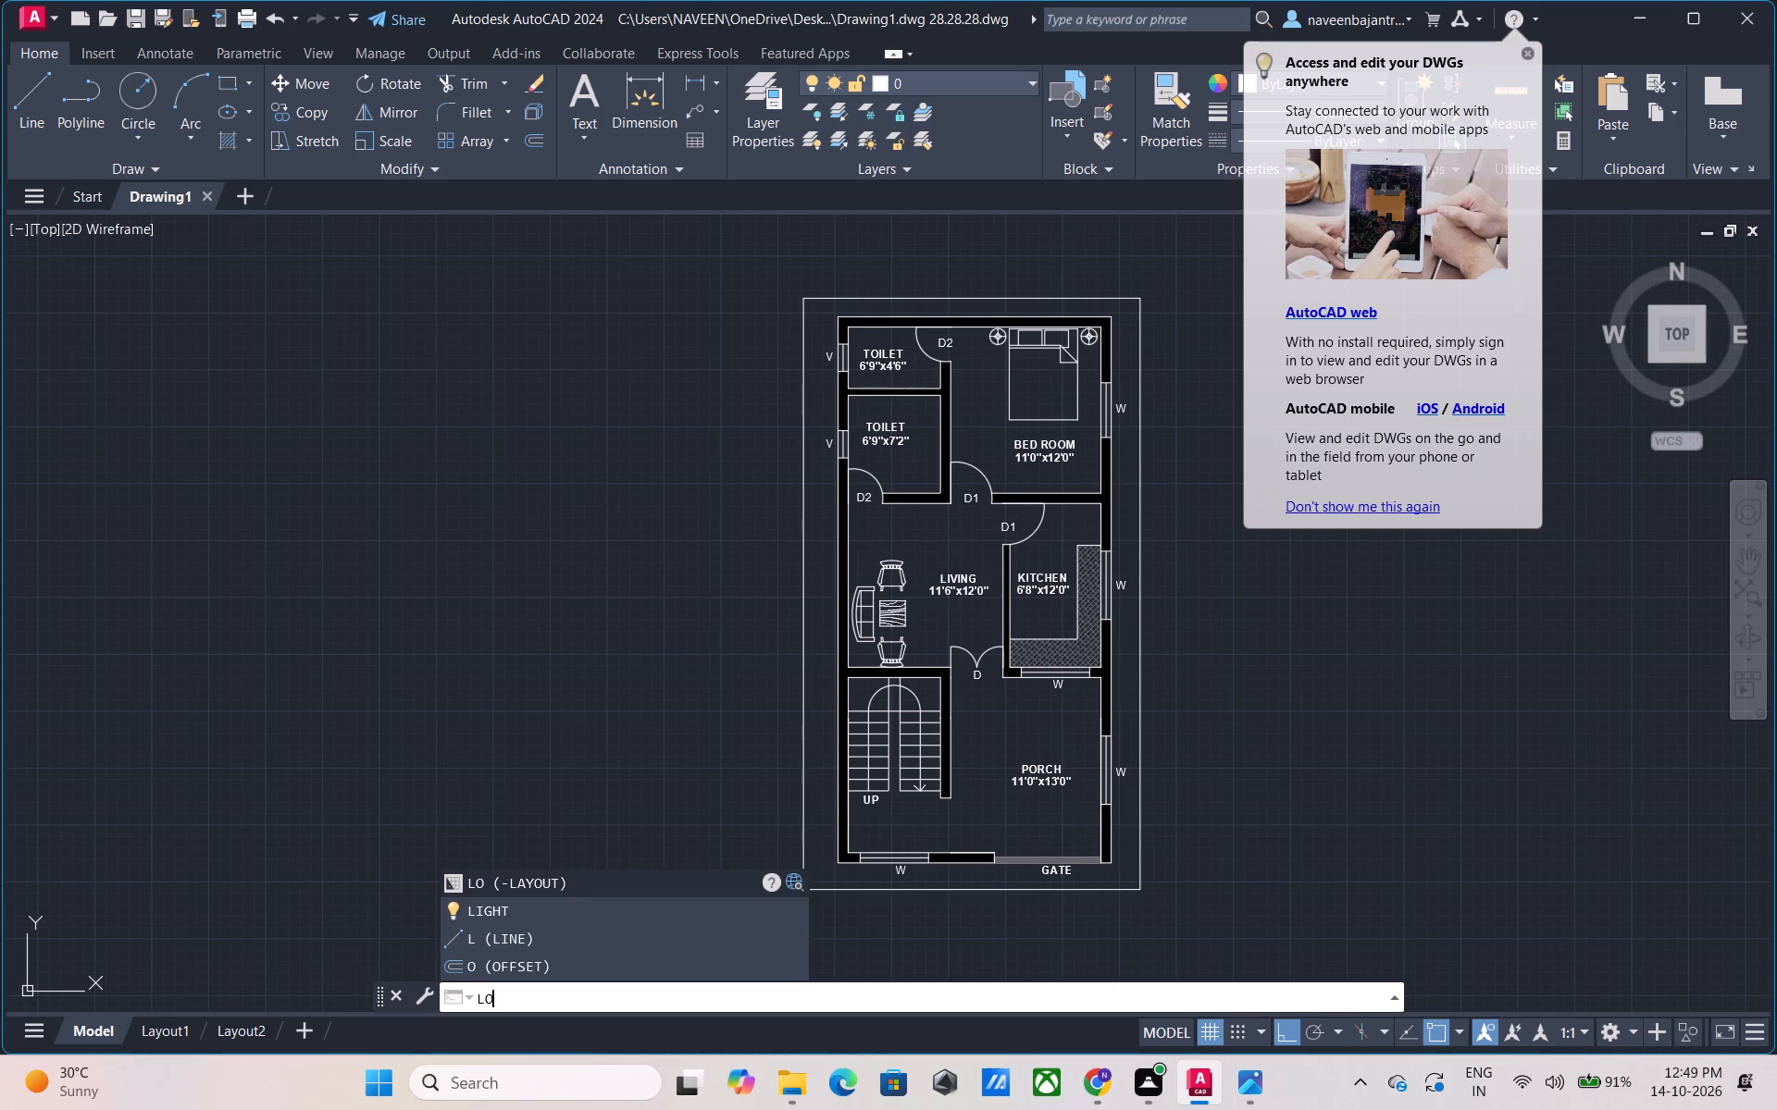
key(g)
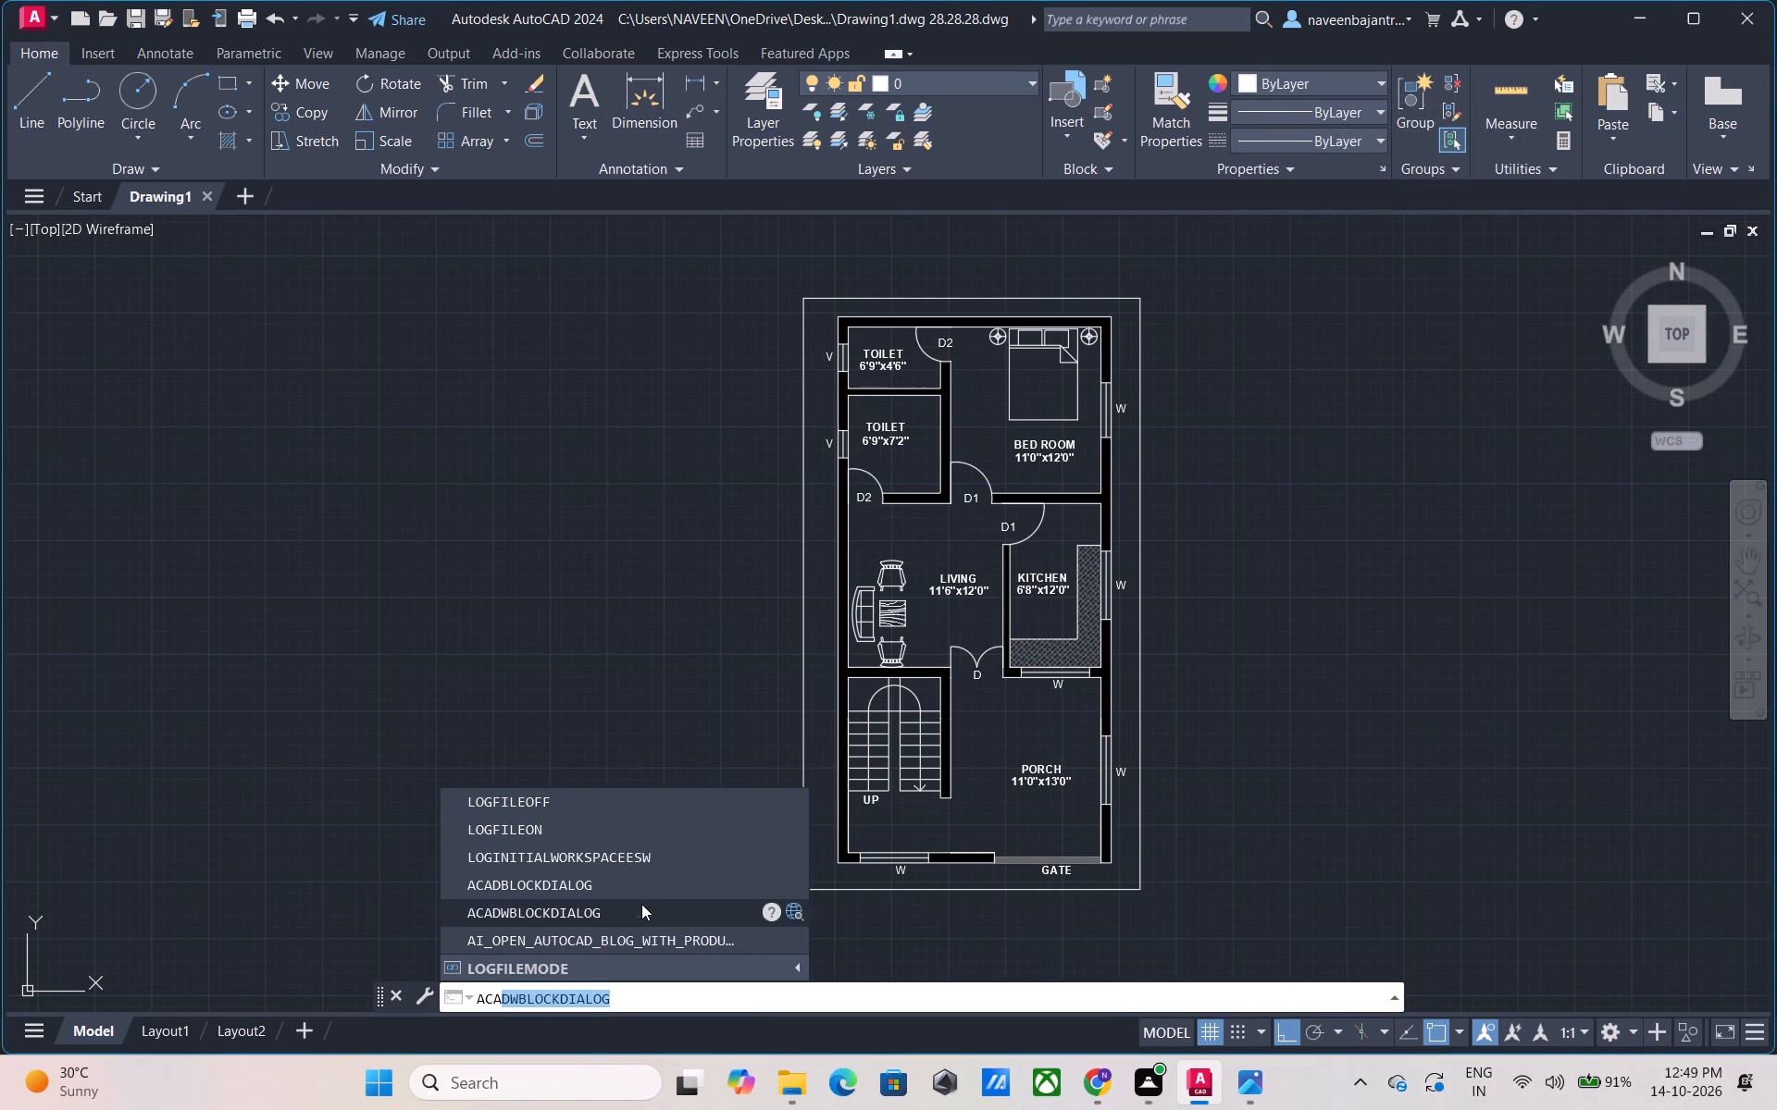
click(547, 799)
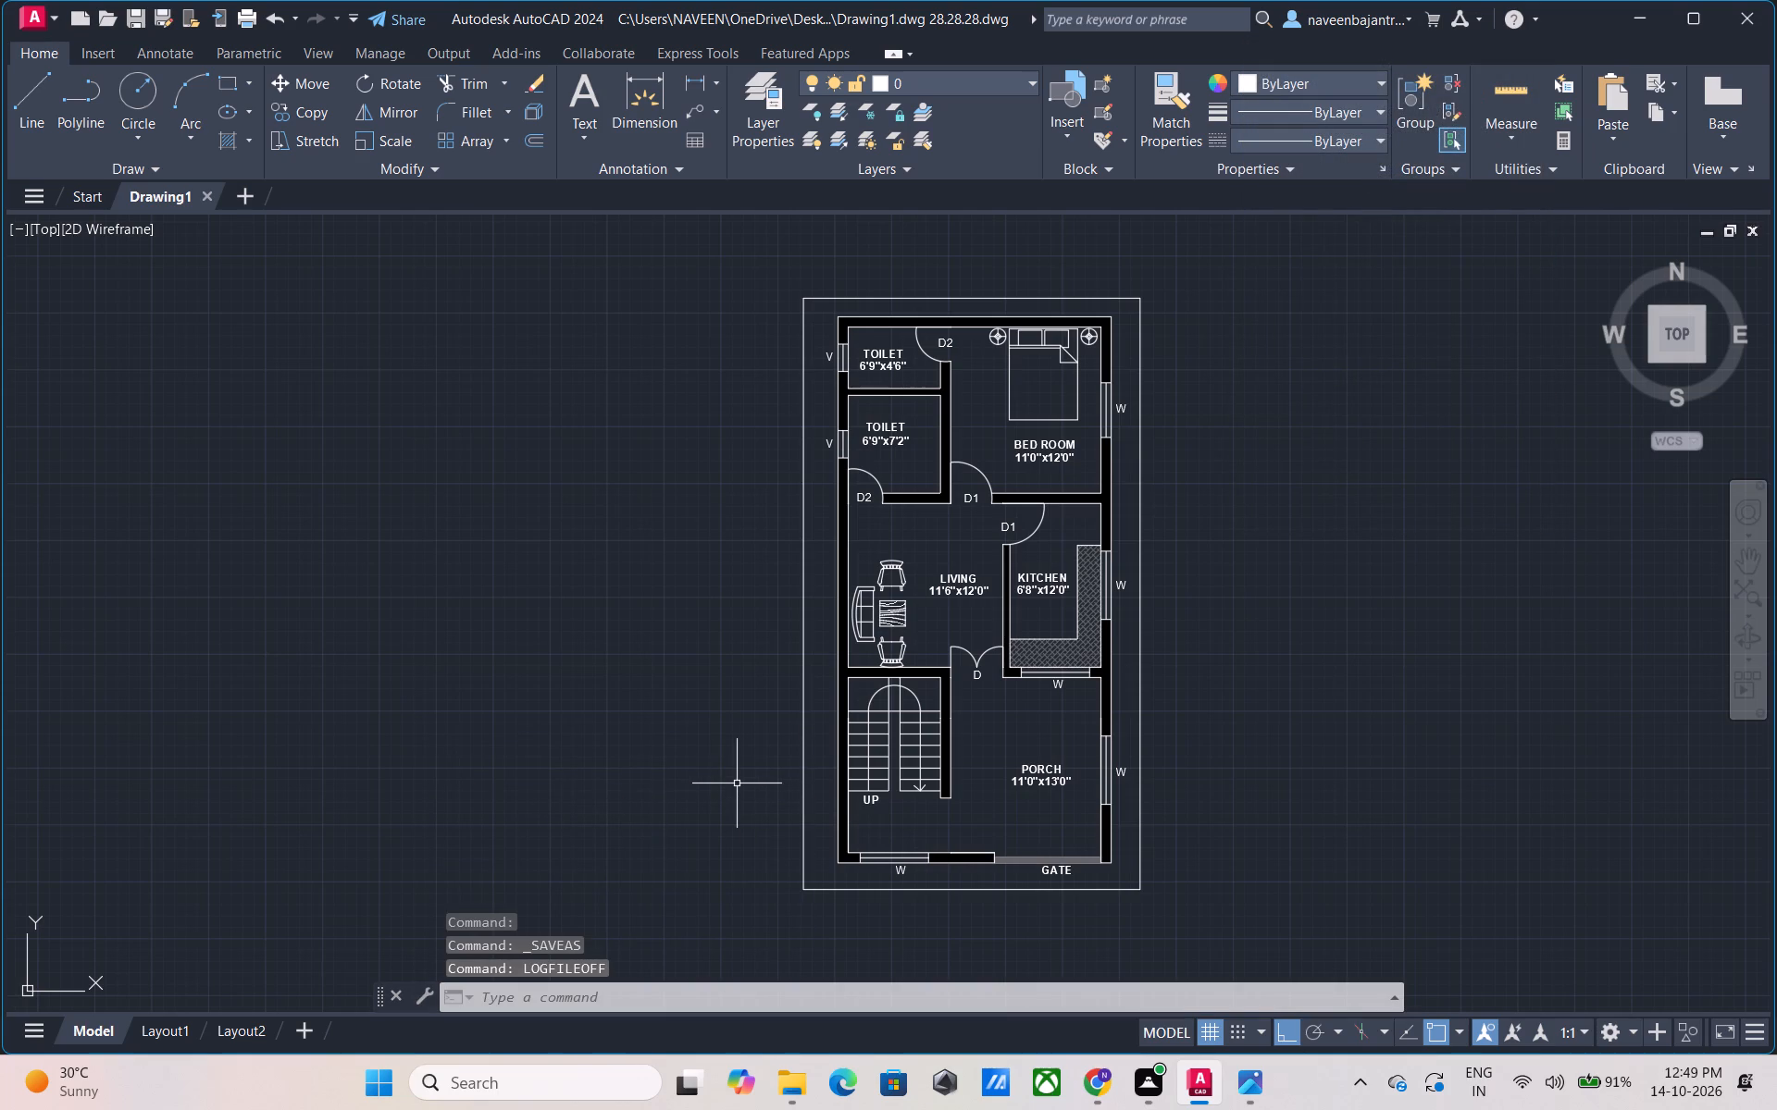
Set up a plot with DWG To PDF.pc3, using a window around the plan's outer border and centring the plot.
key(ctrl+p)
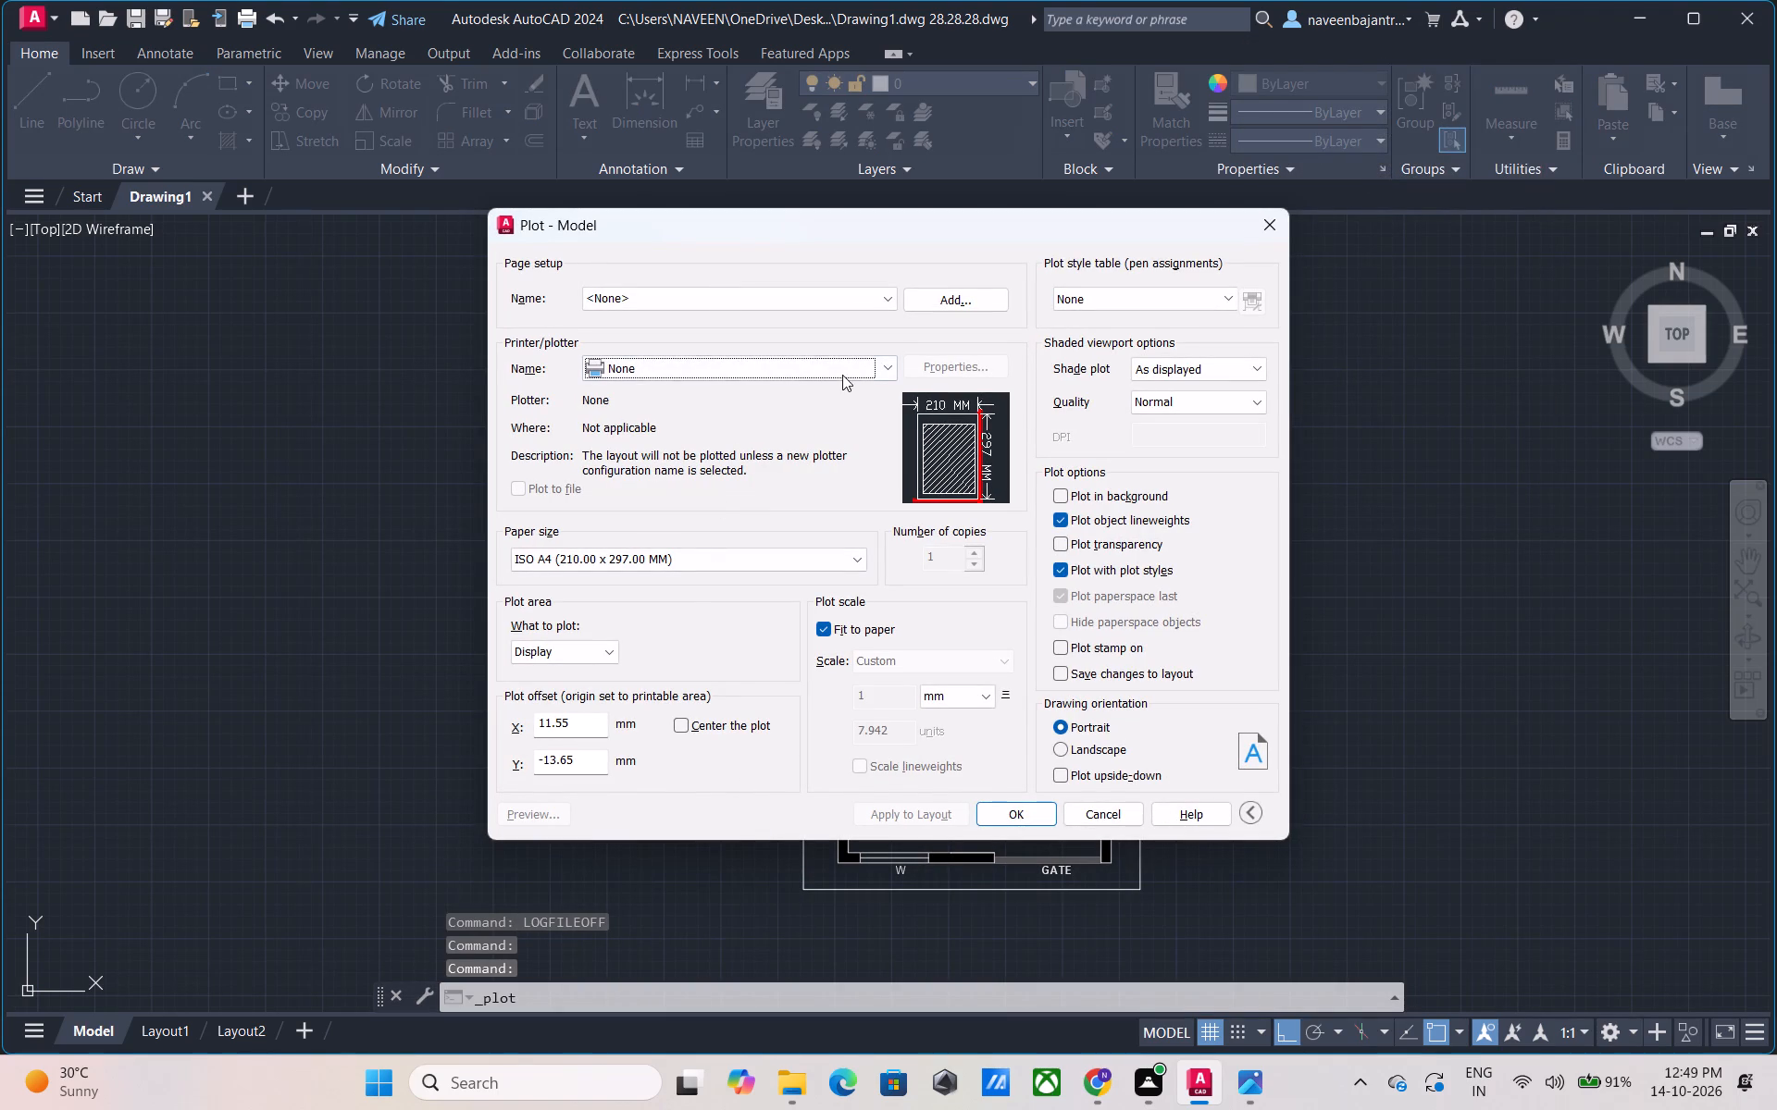
click(879, 372)
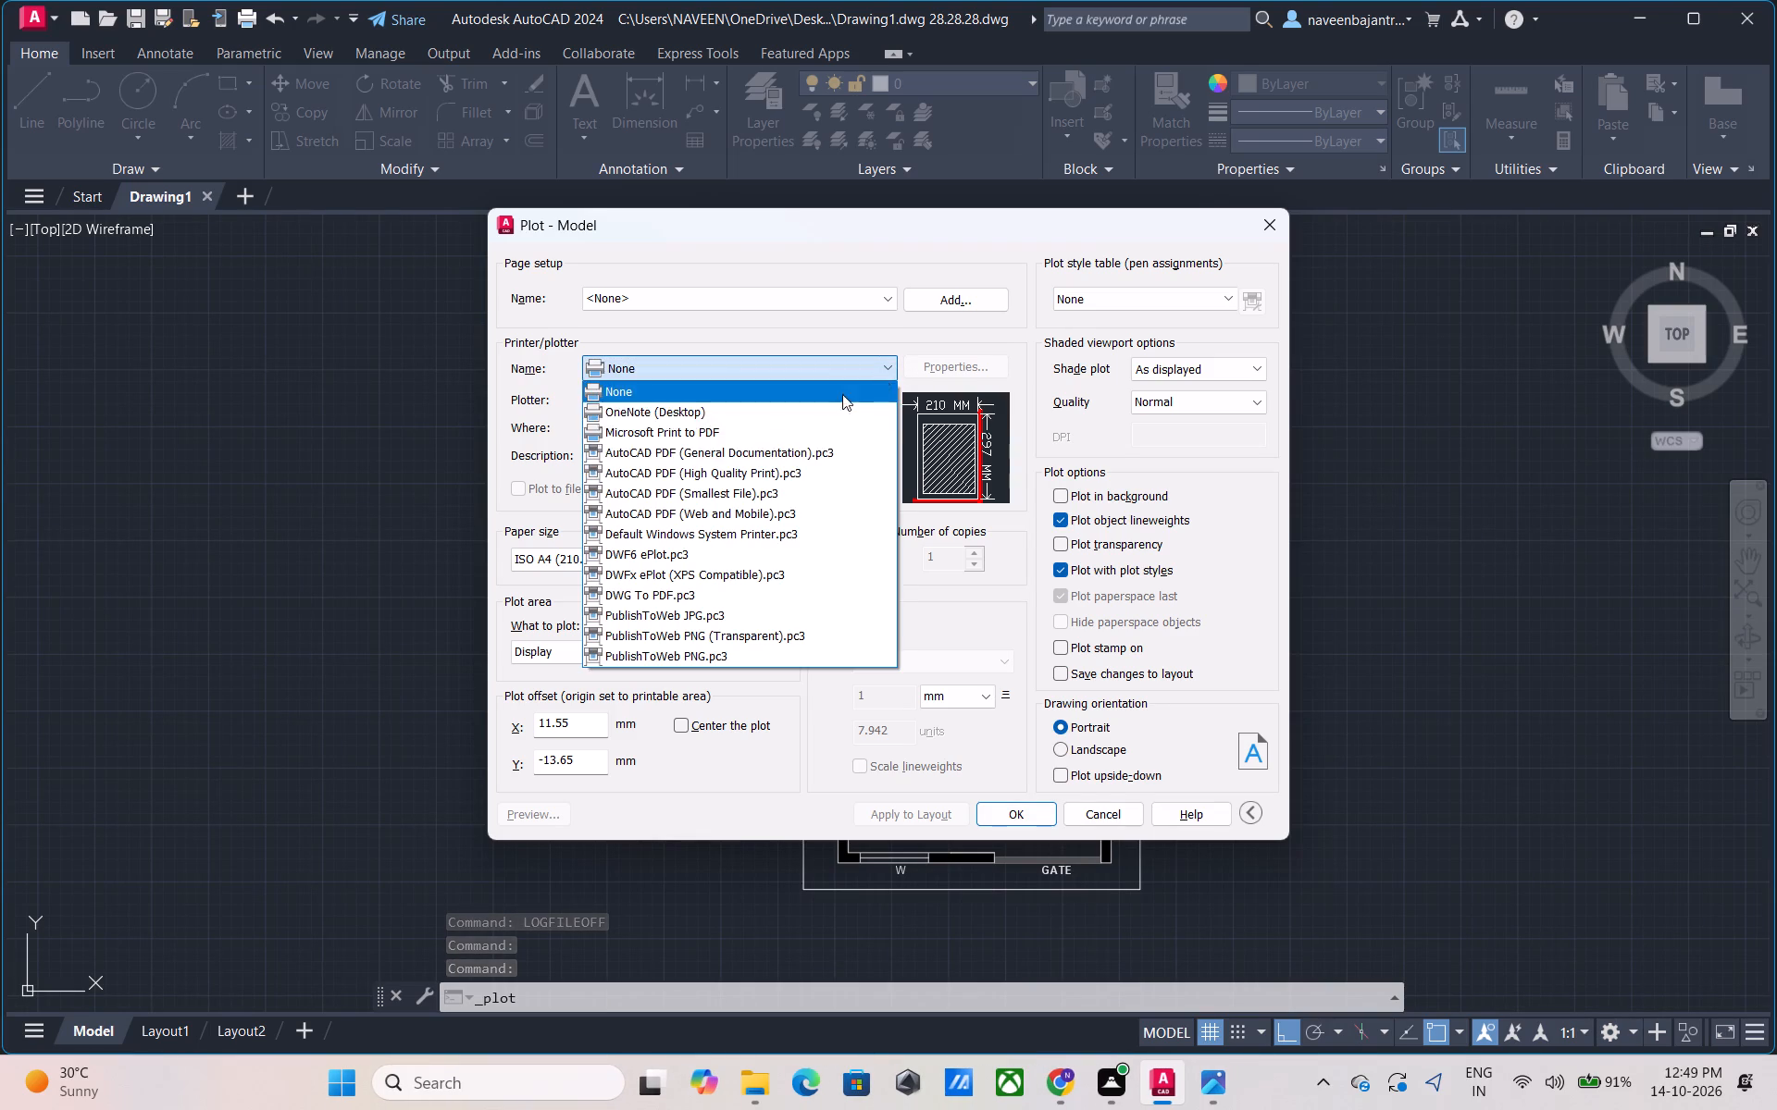
click(665, 586)
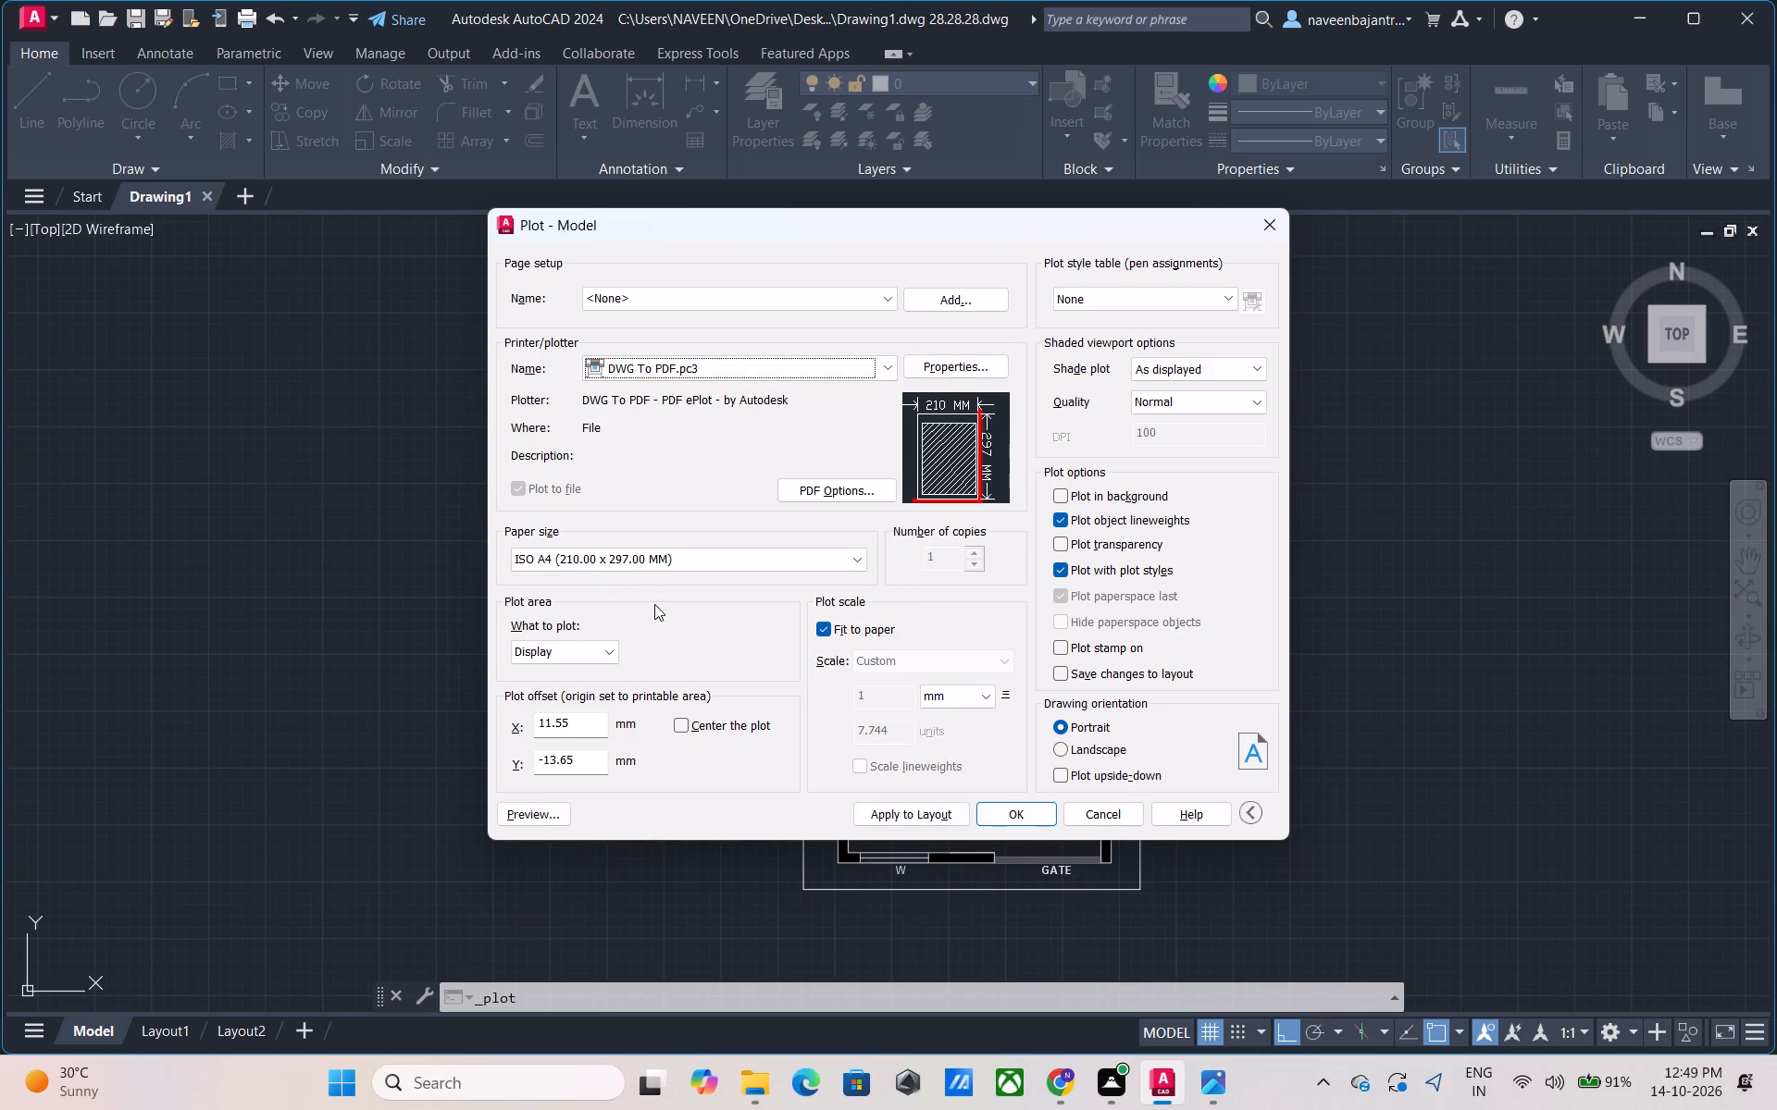
click(593, 652)
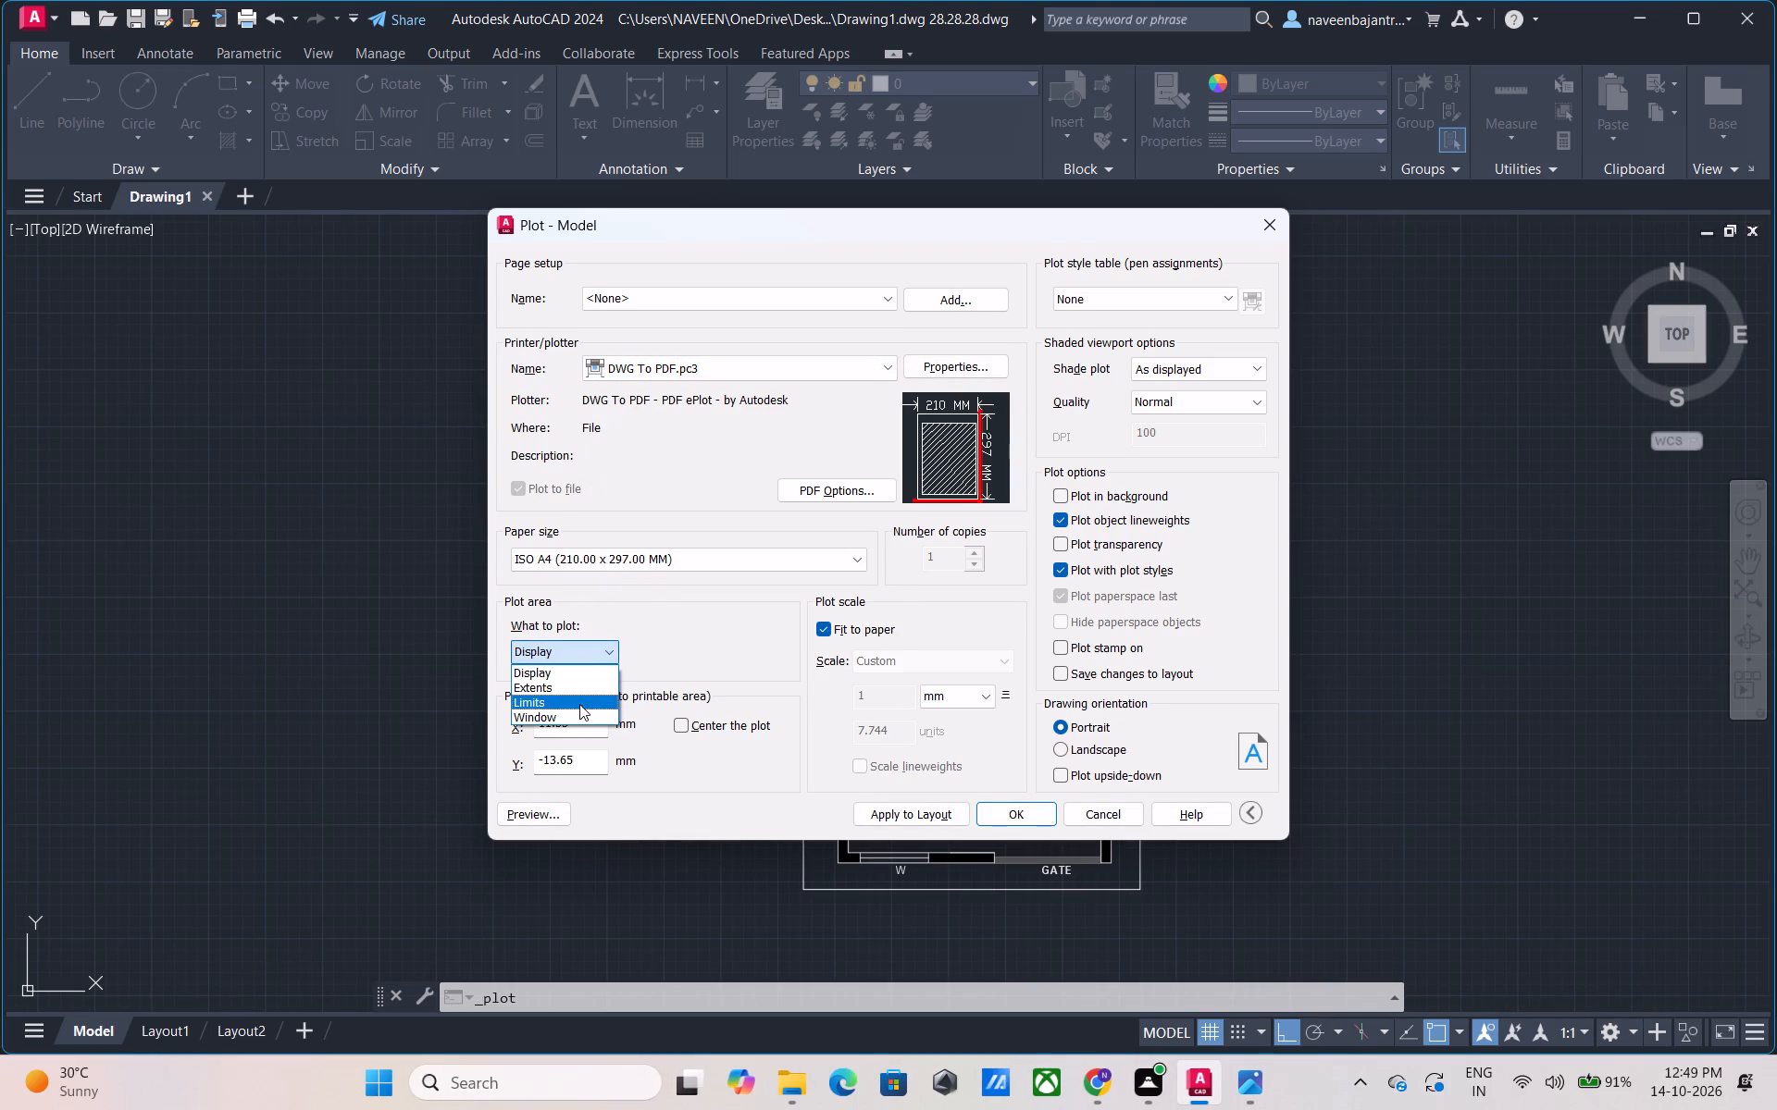
click(578, 712)
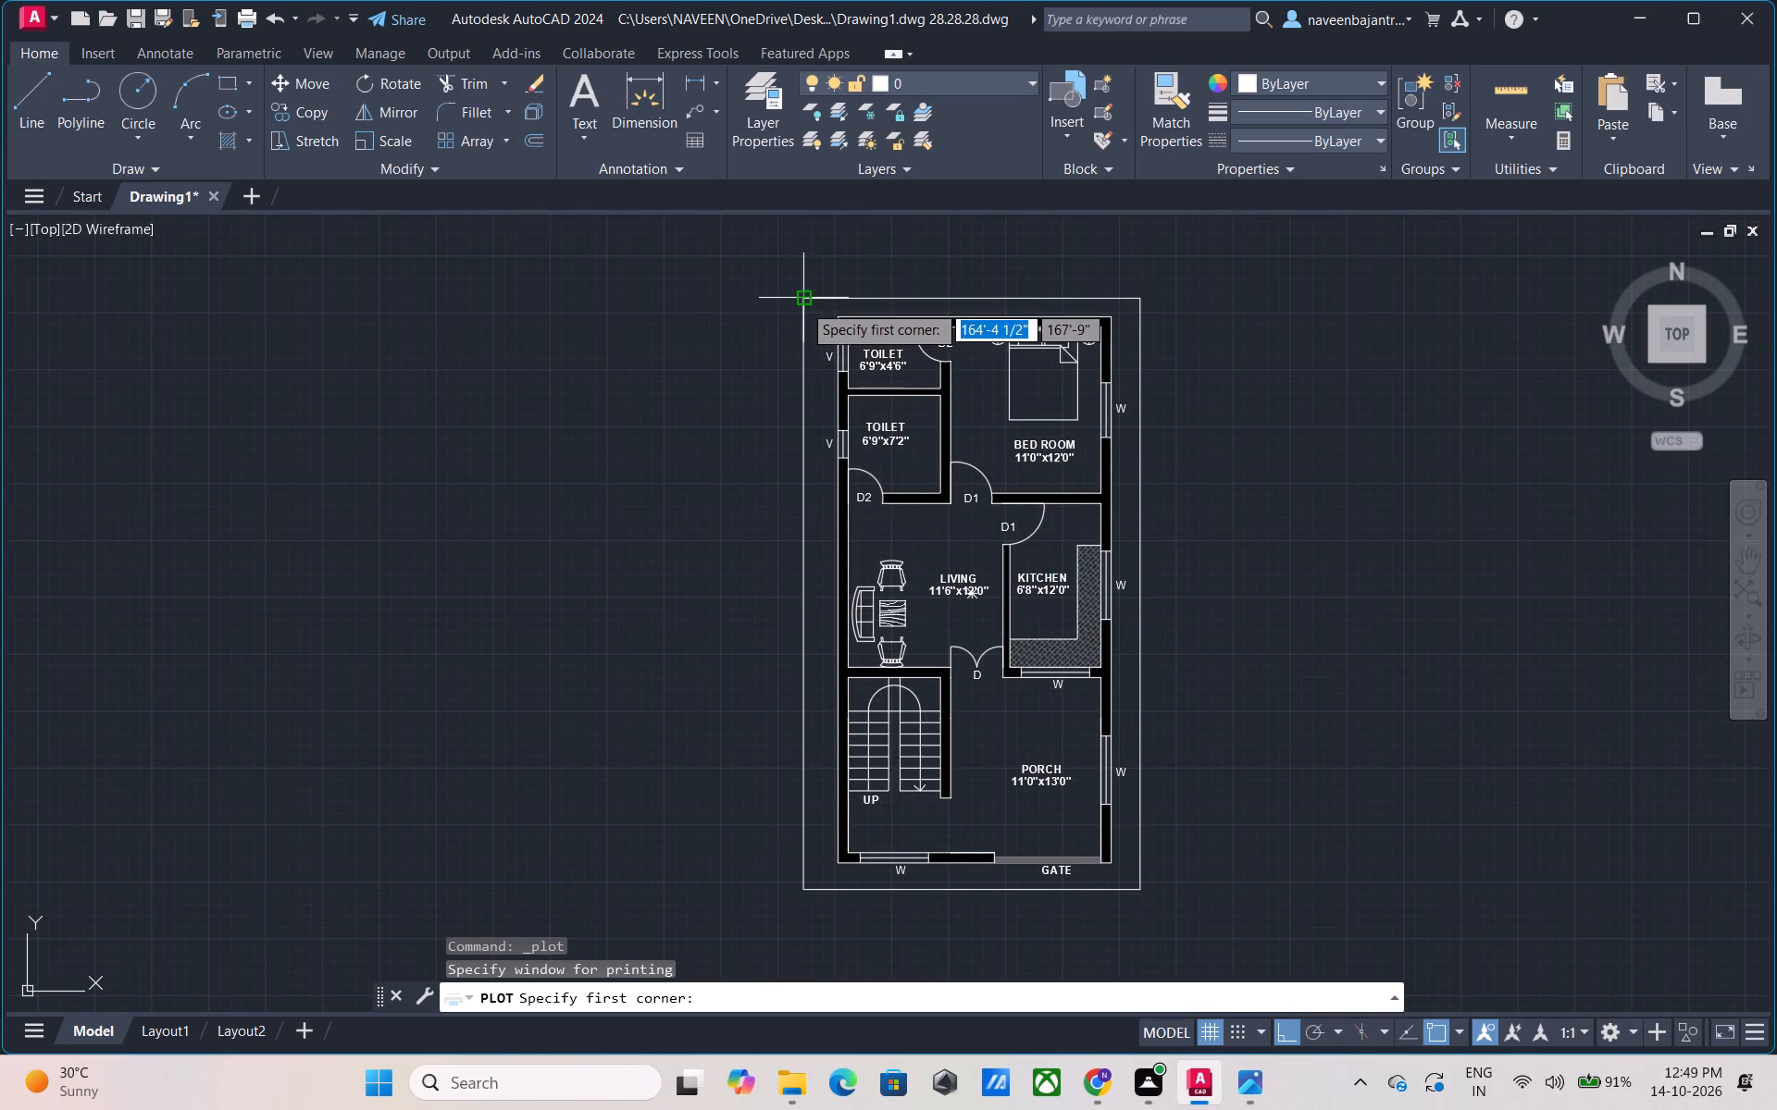
click(802, 303)
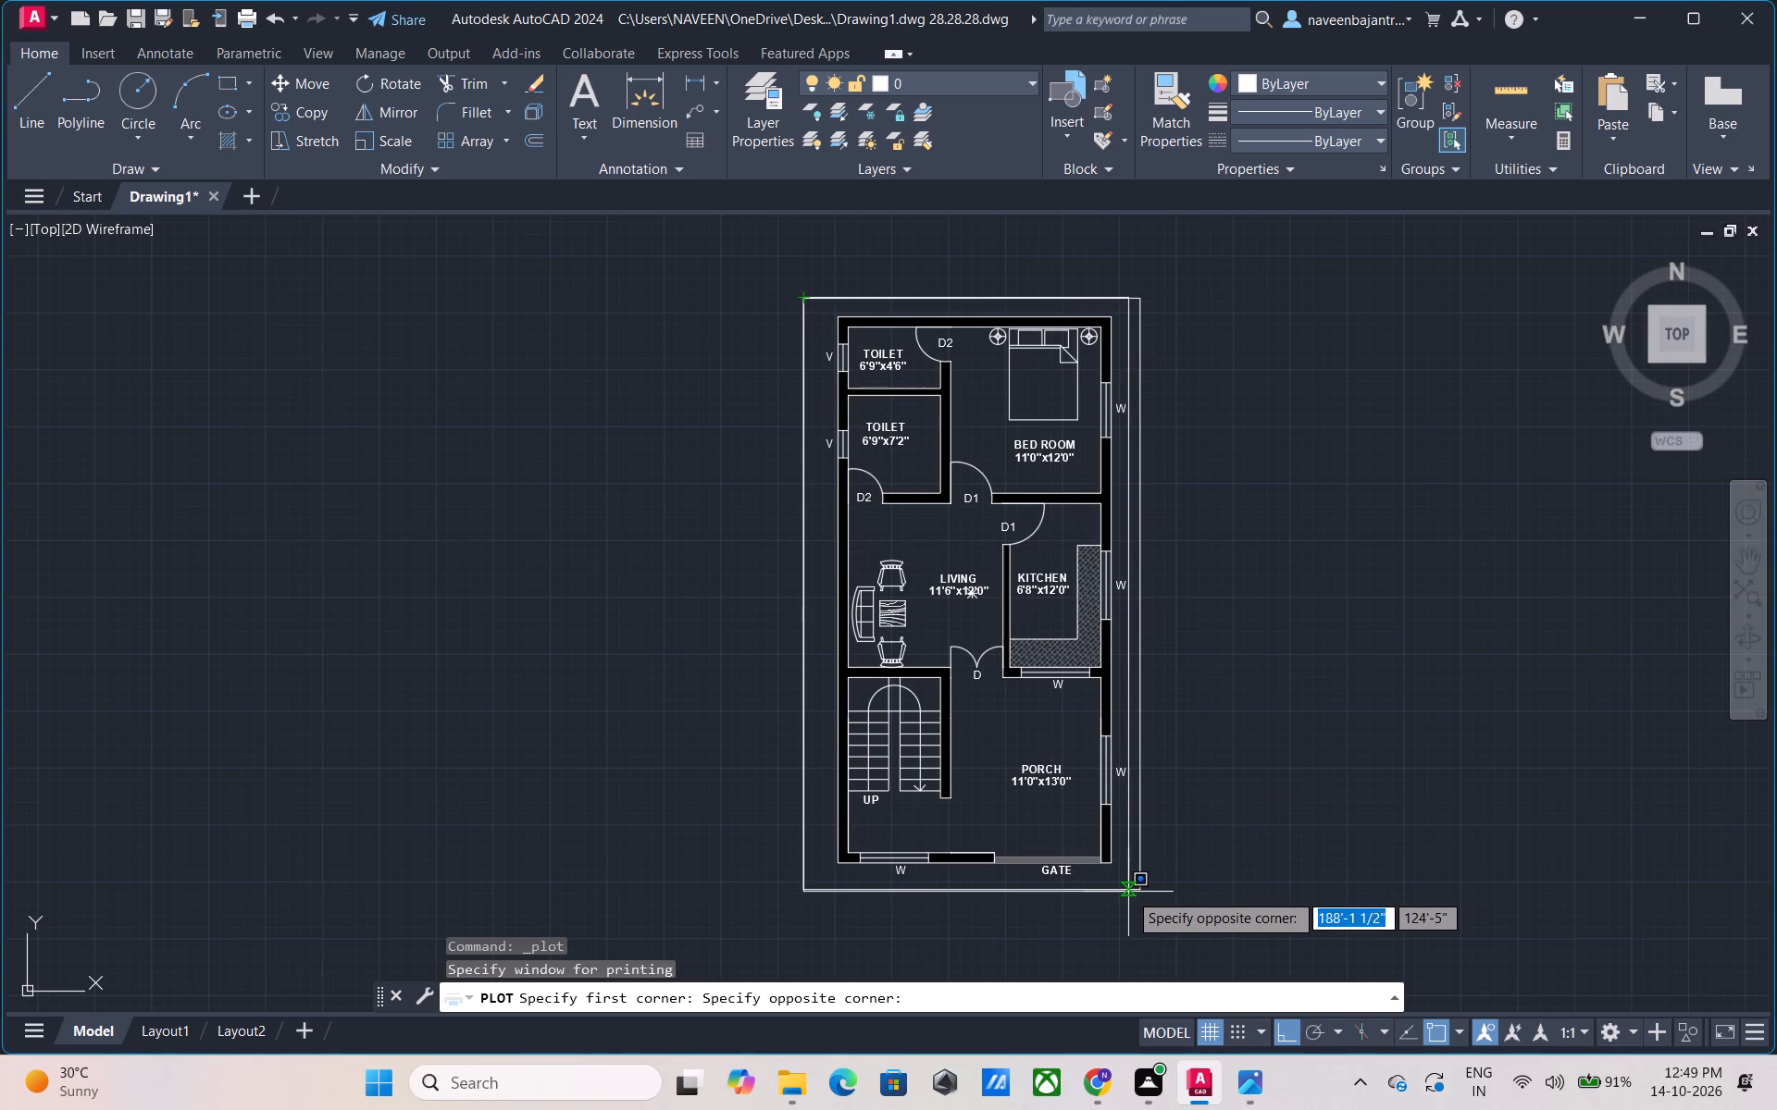
click(1134, 892)
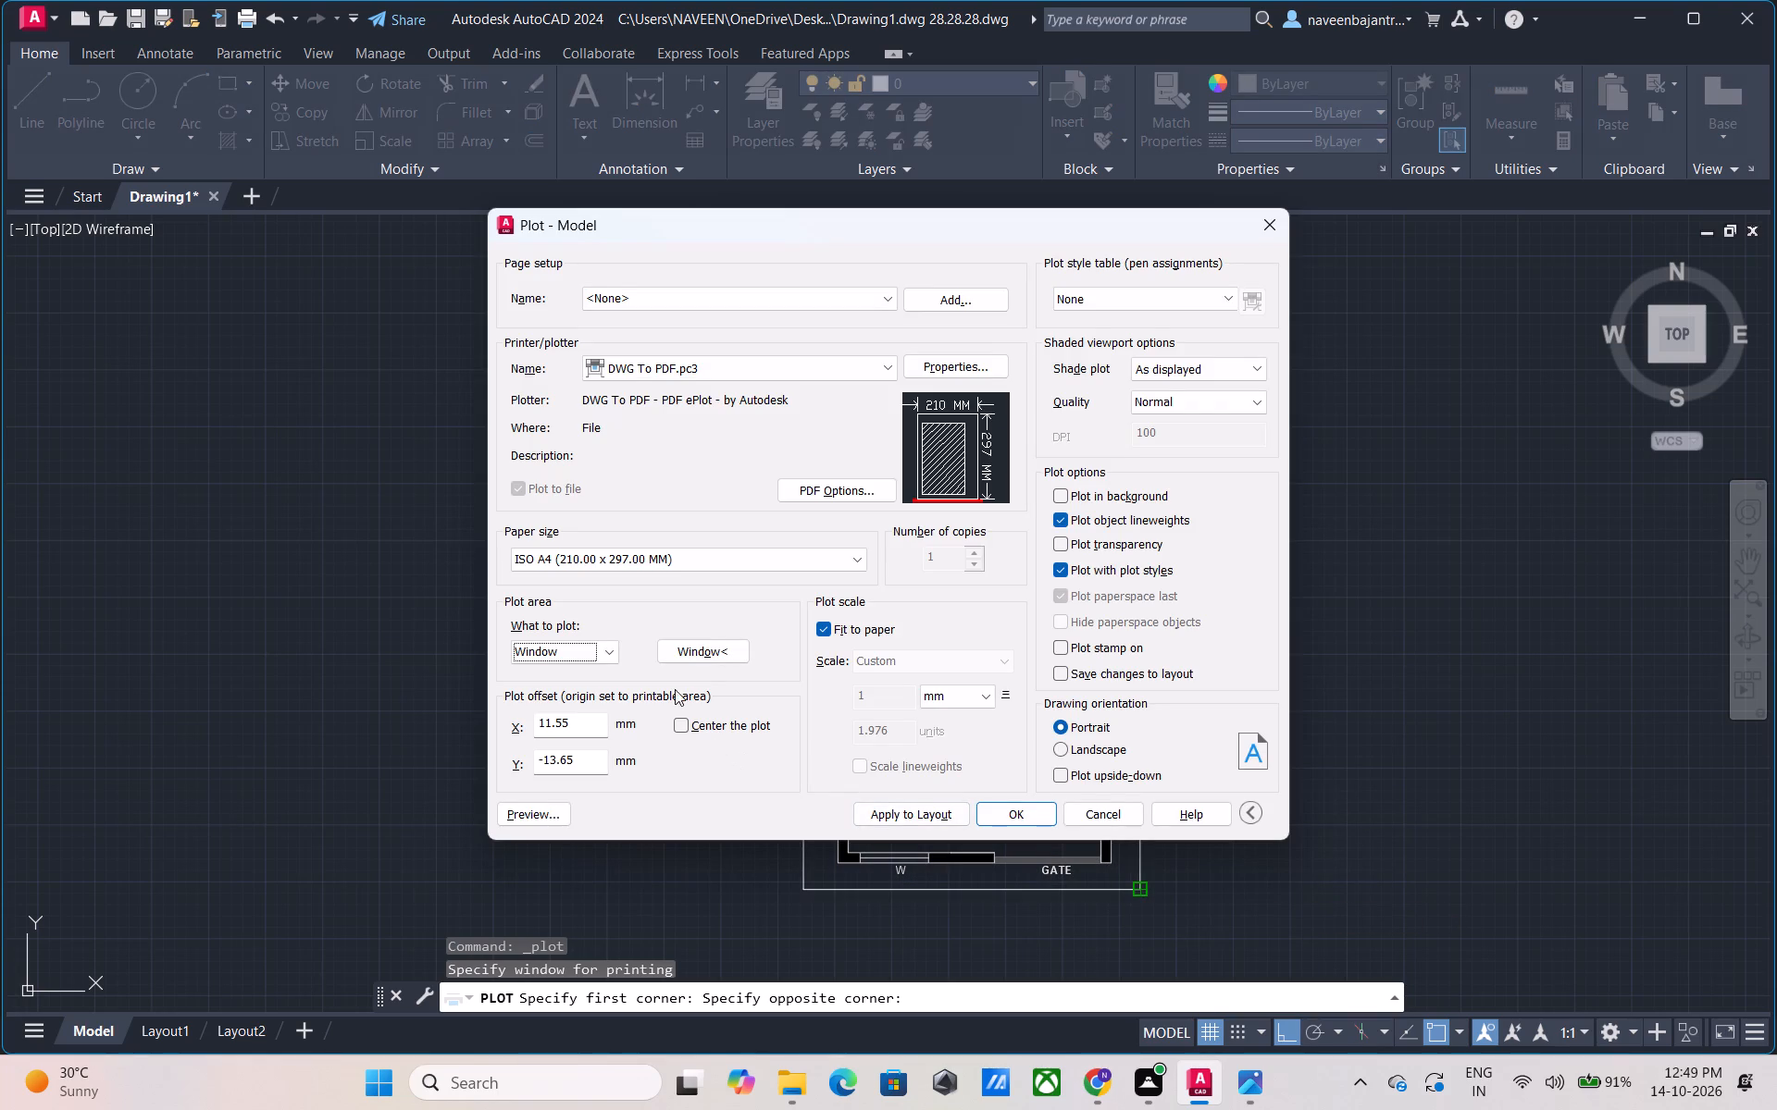
click(678, 724)
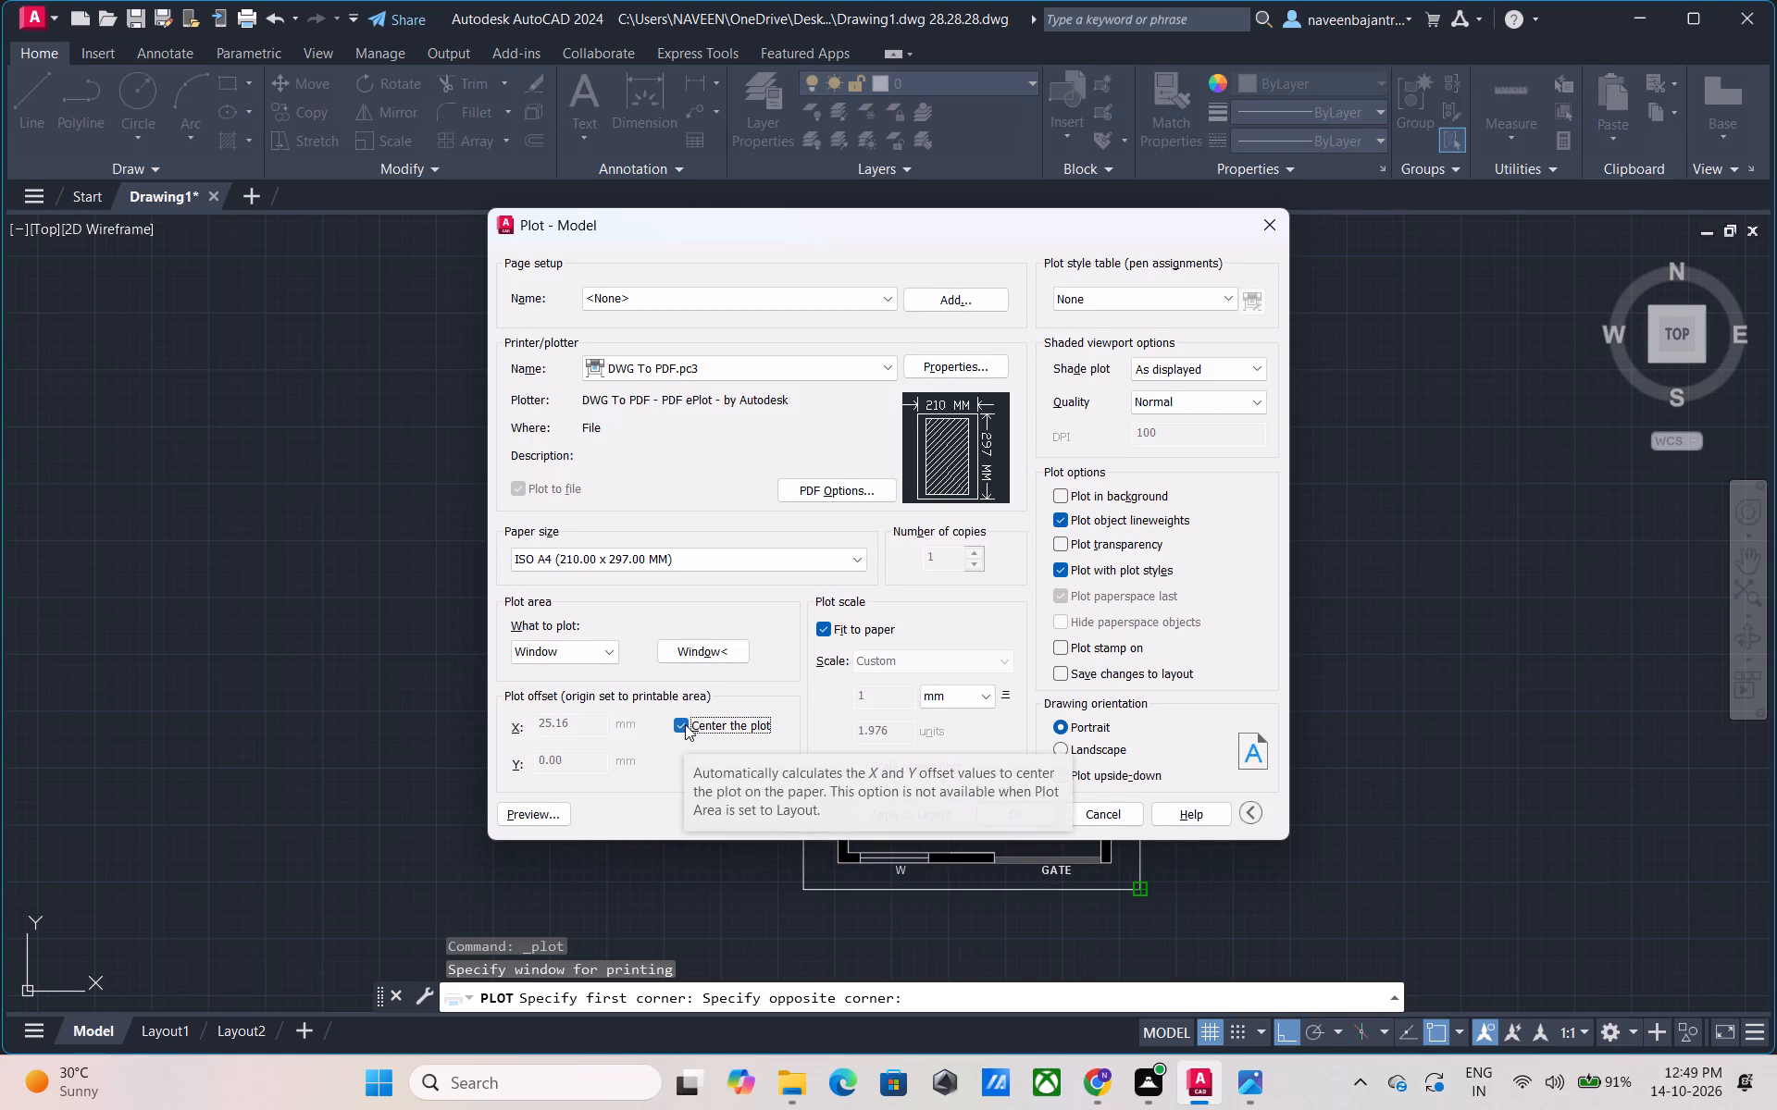
Preview the plotted floor plan sheet and return to the plot settings.
click(555, 819)
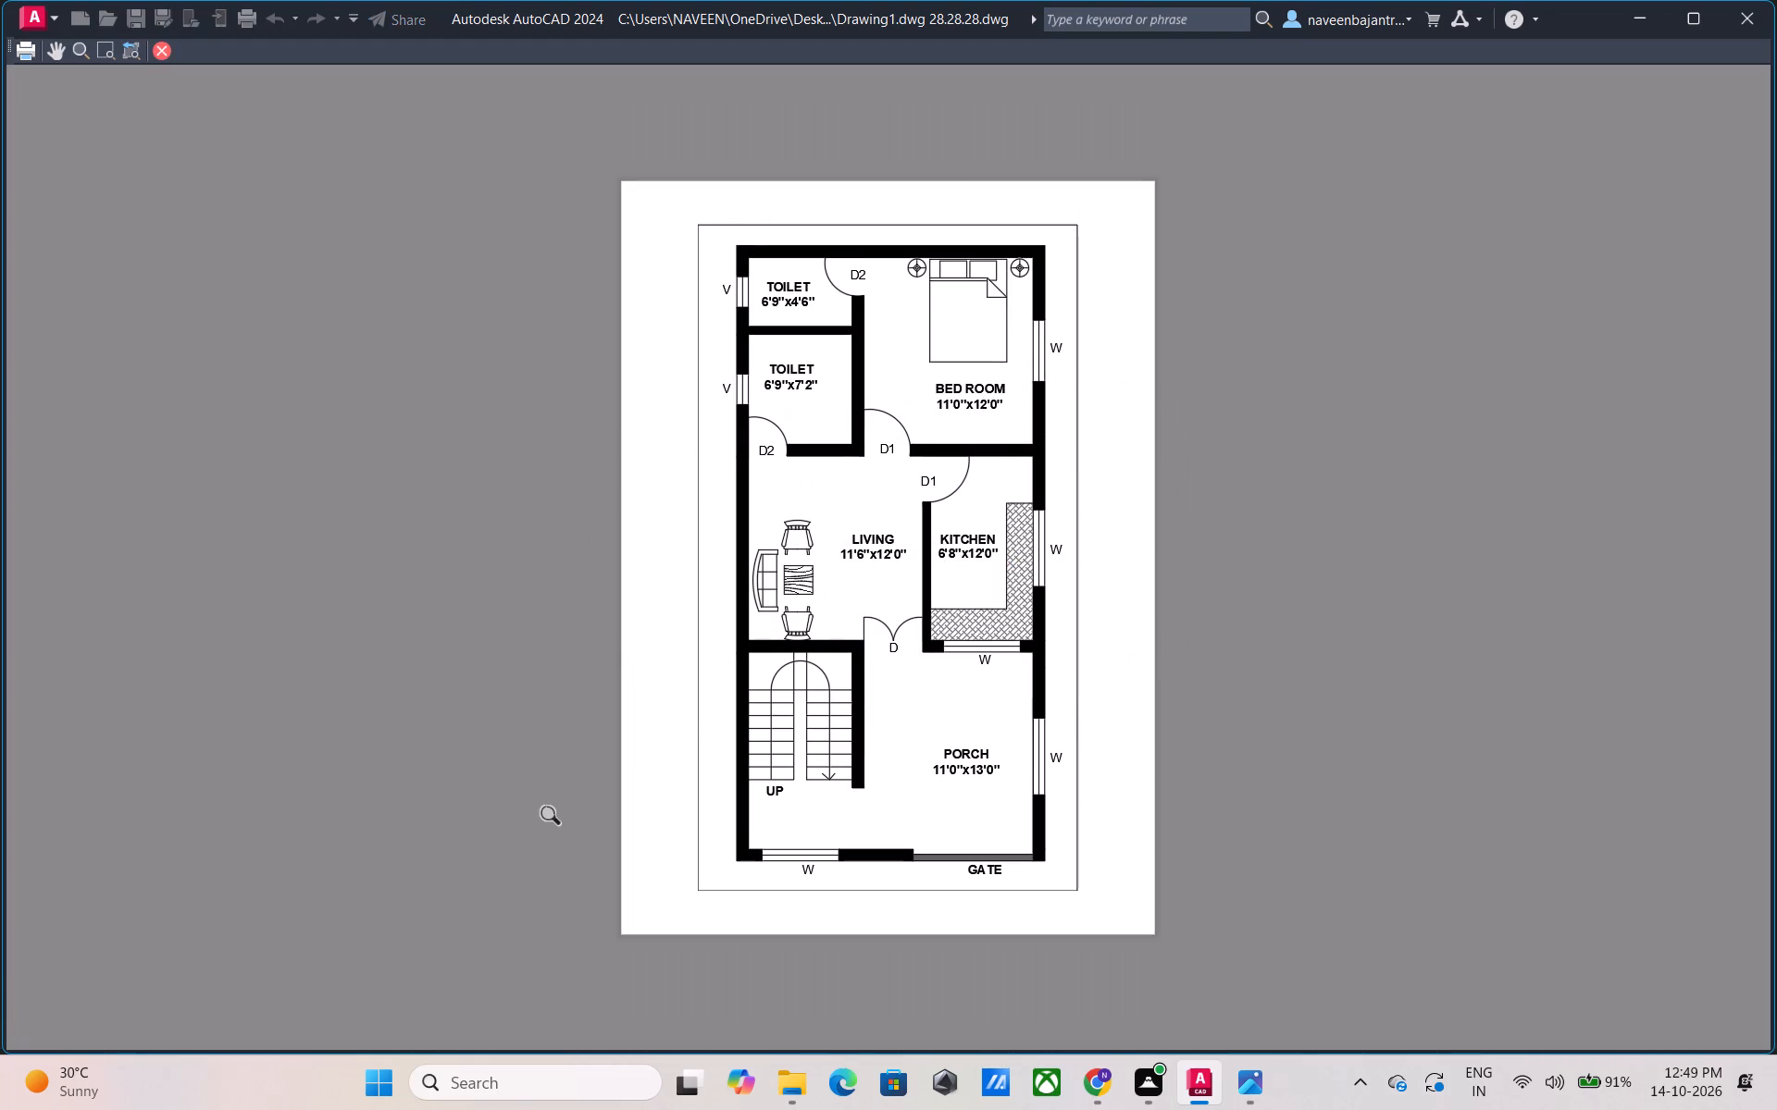
click(163, 48)
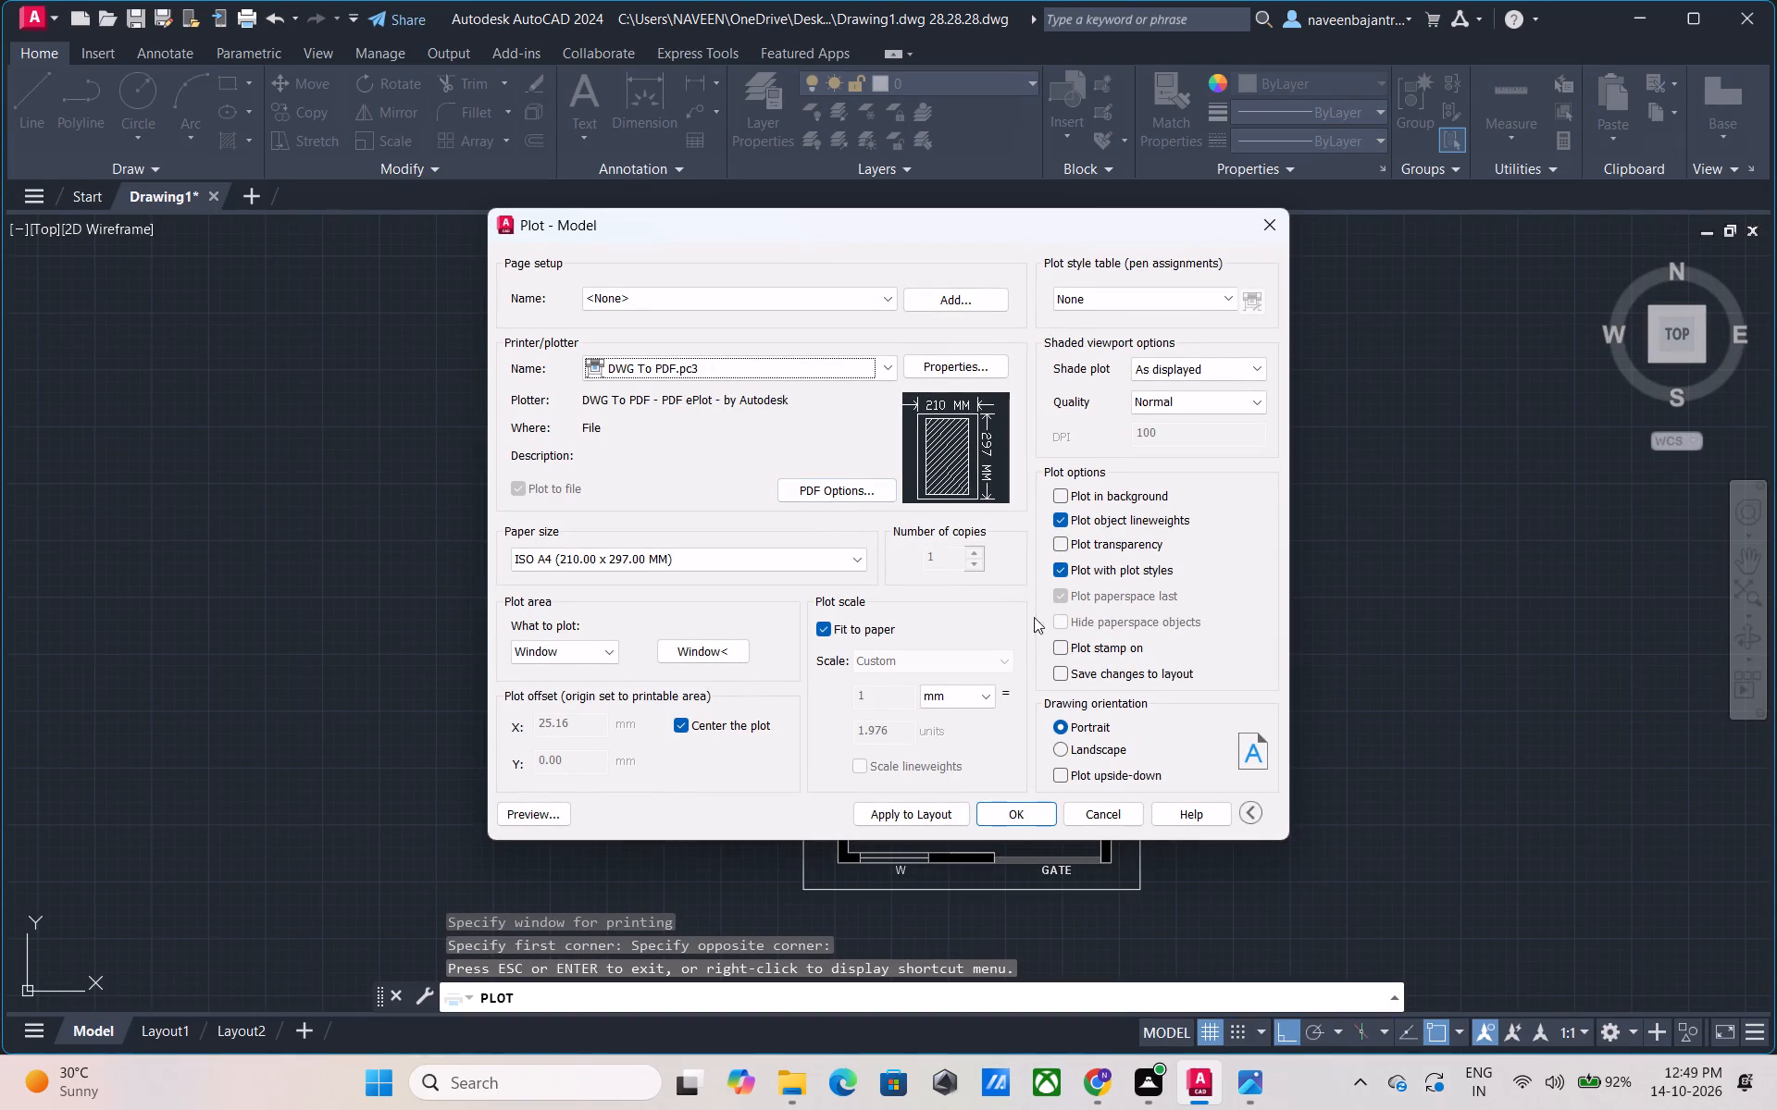
Apply the plot settings to the layout, save the PDF under its default name in the Desktop's ddddd folder, and close the opened PDF.
click(933, 812)
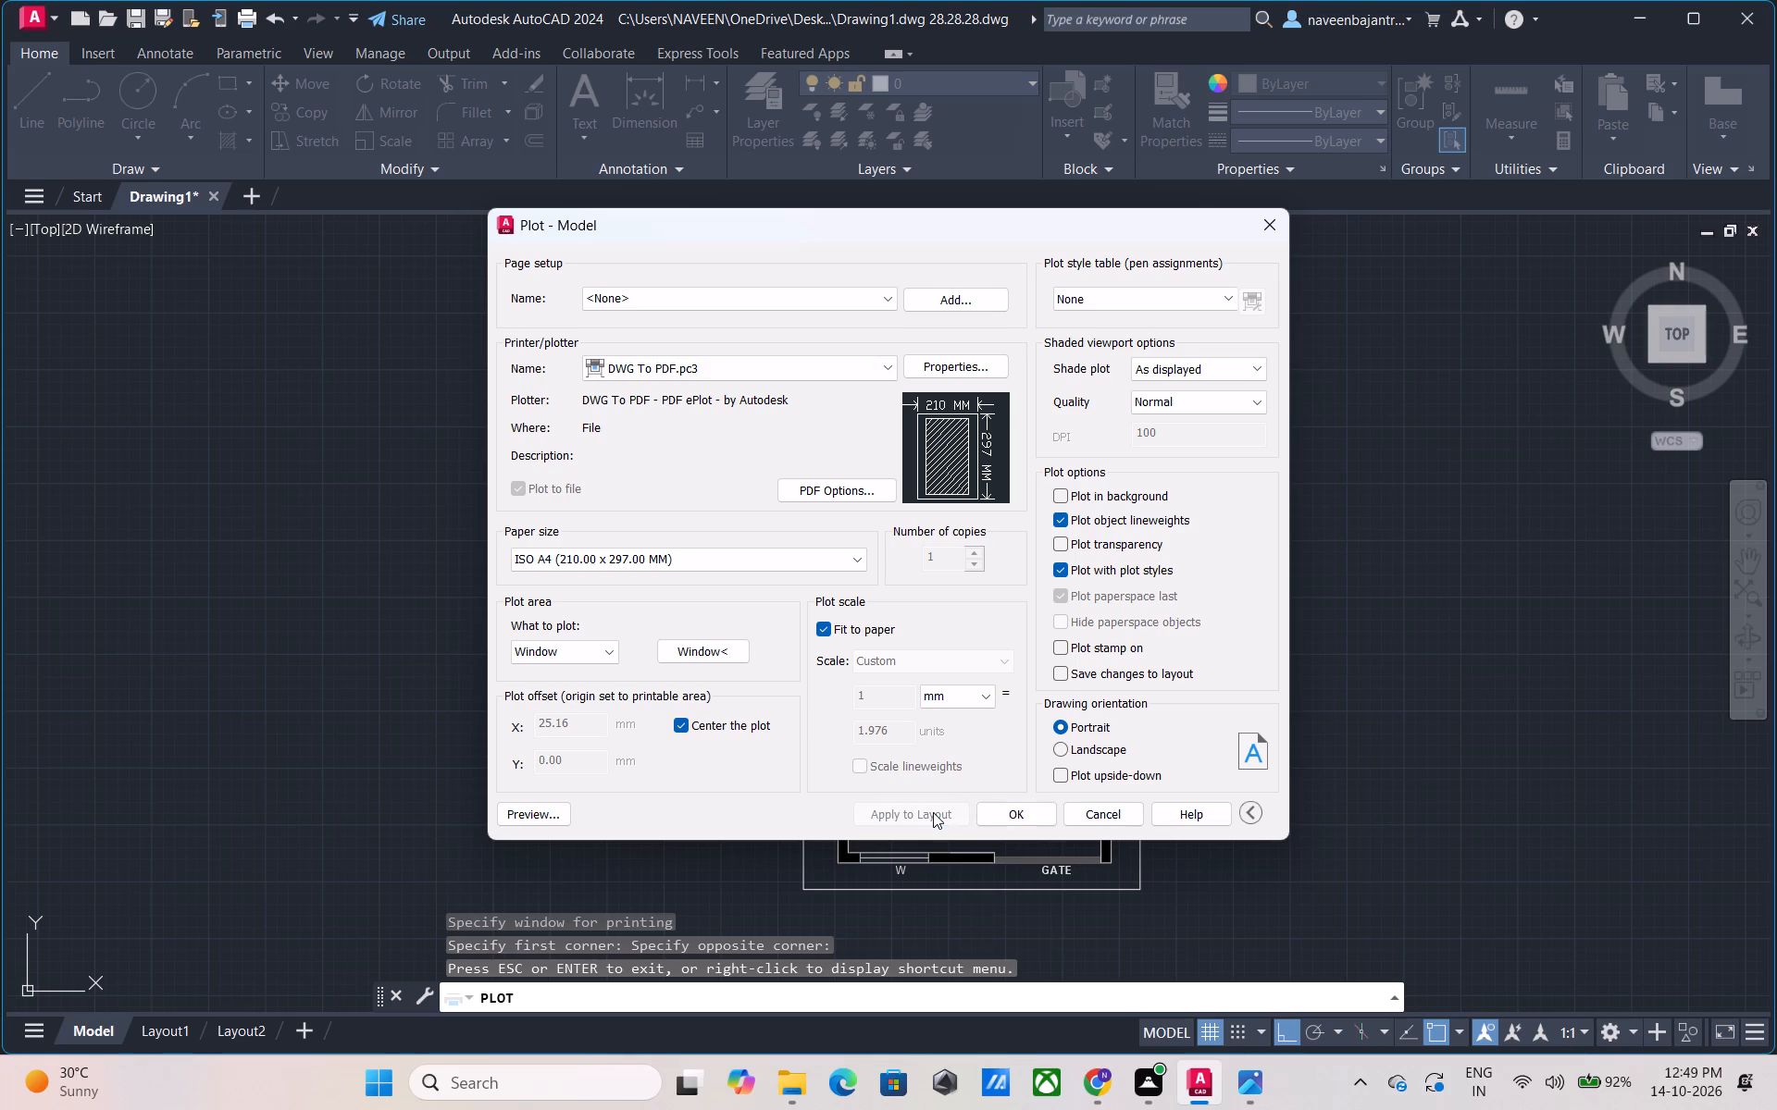
click(1000, 823)
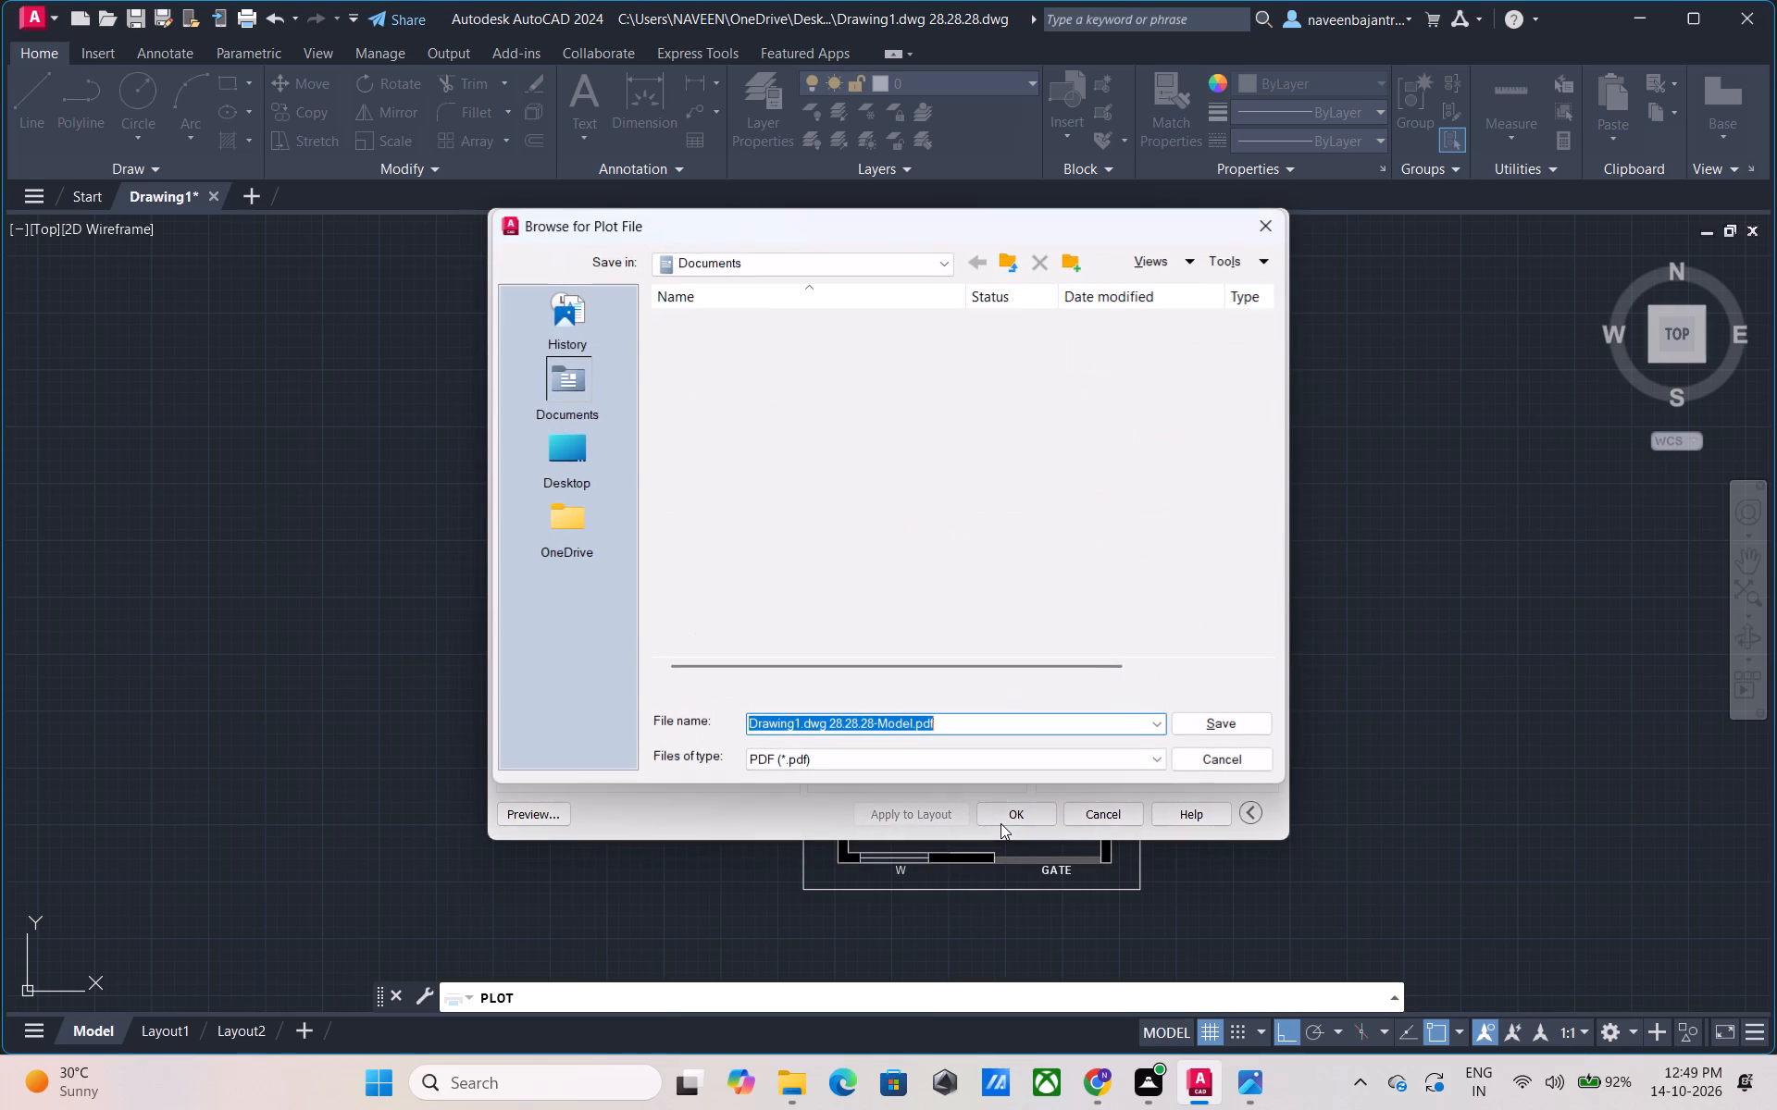
click(574, 456)
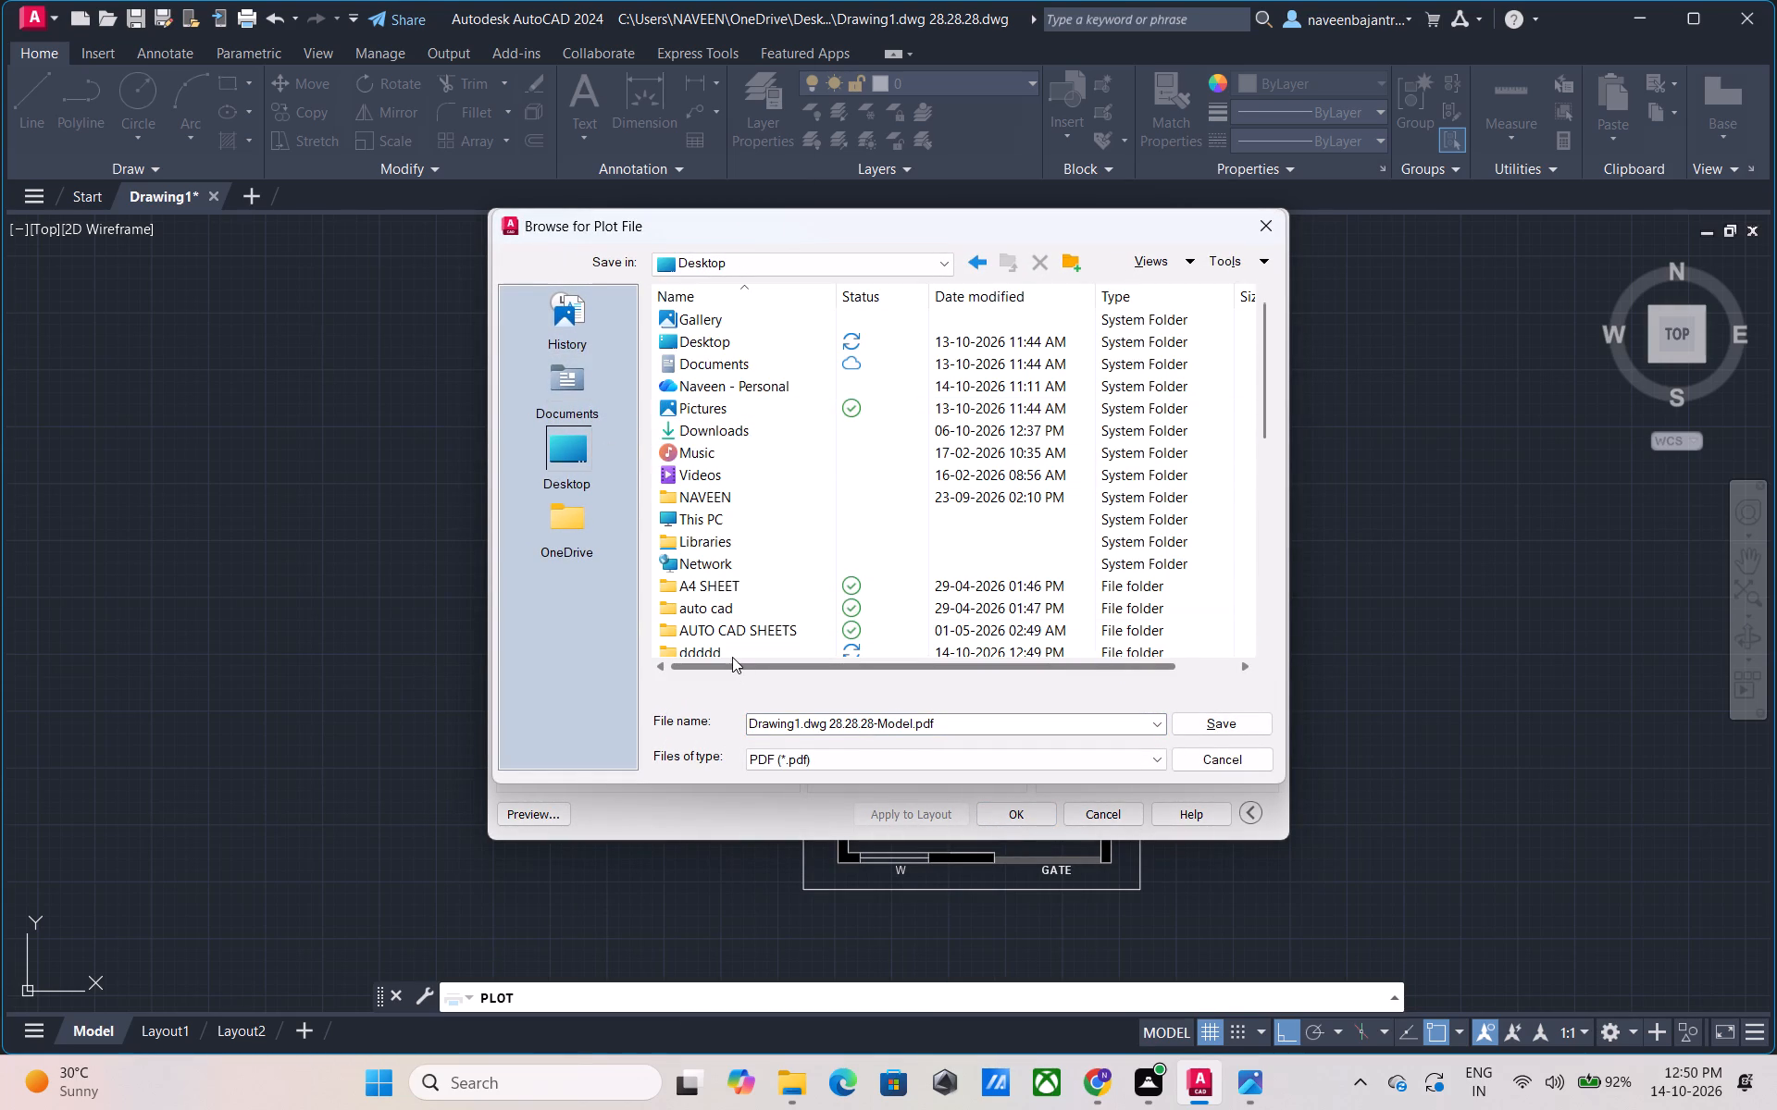
click(732, 650)
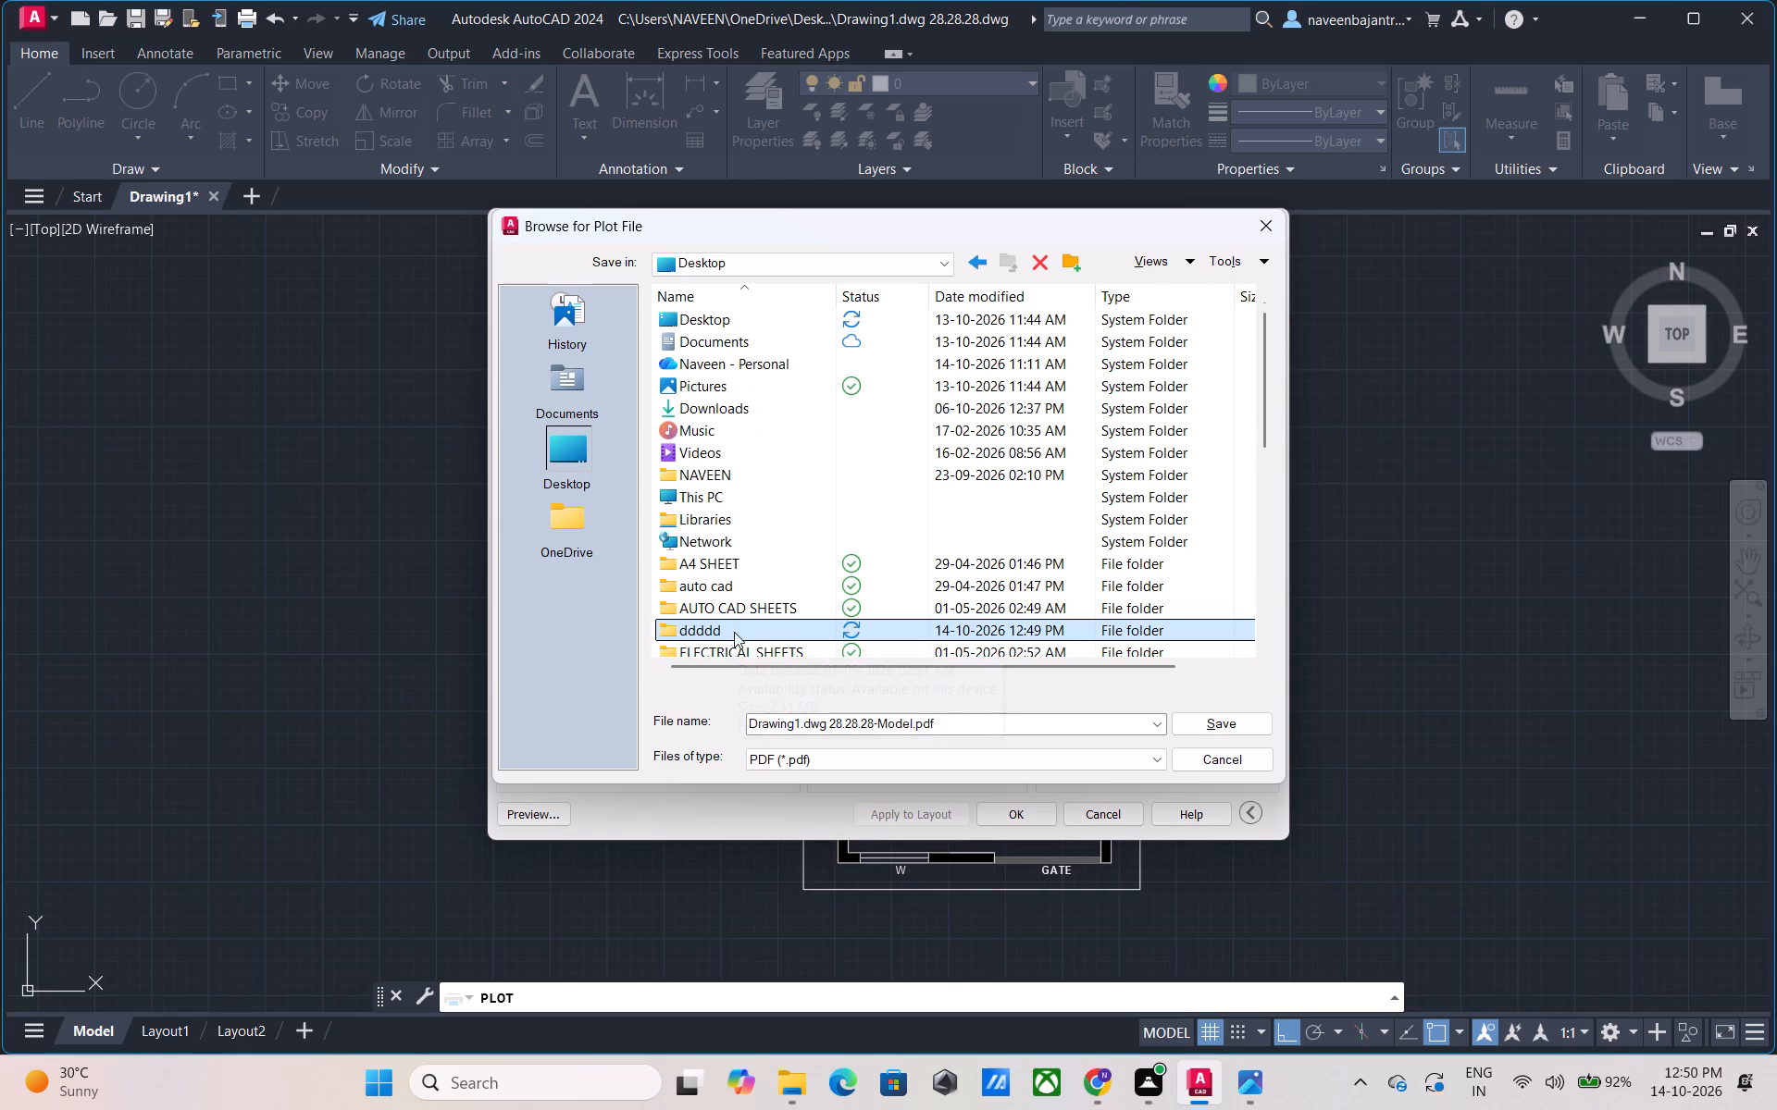
double_click(734, 626)
scroll(850, 623, down, 4)
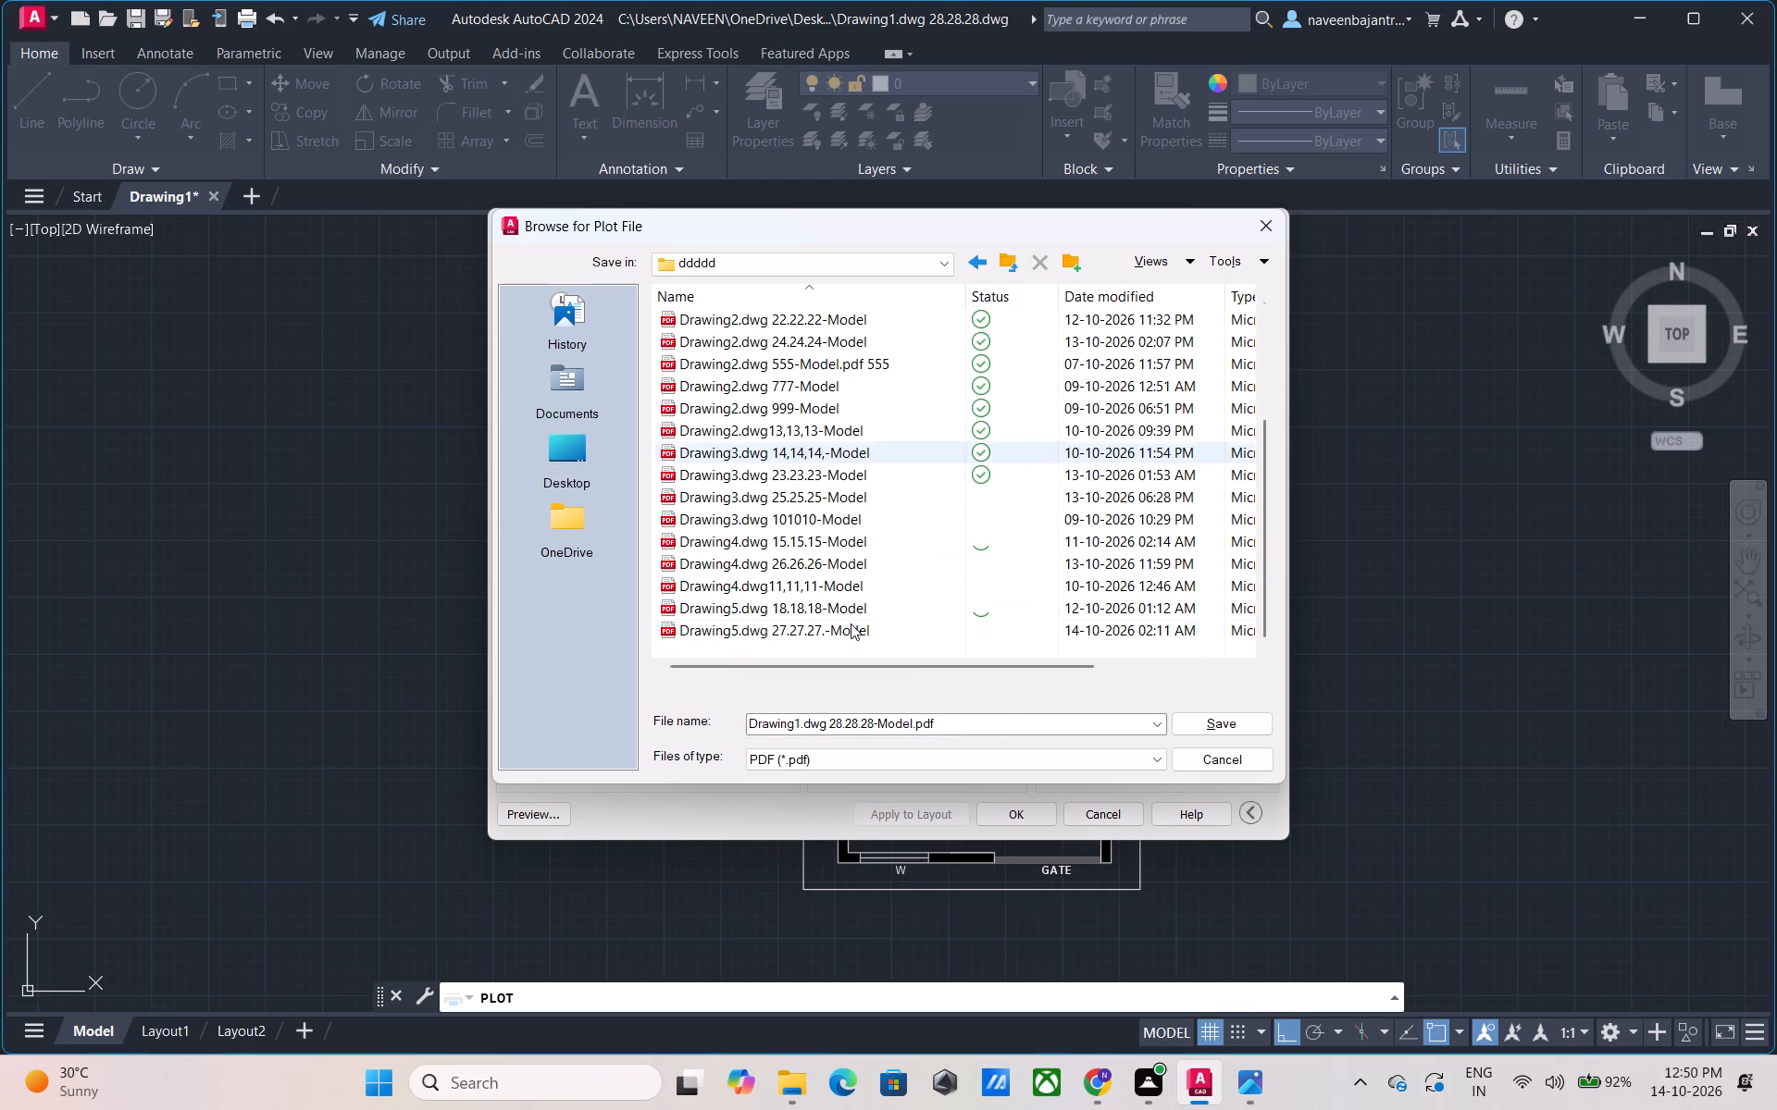
scroll(851, 623, down, 7)
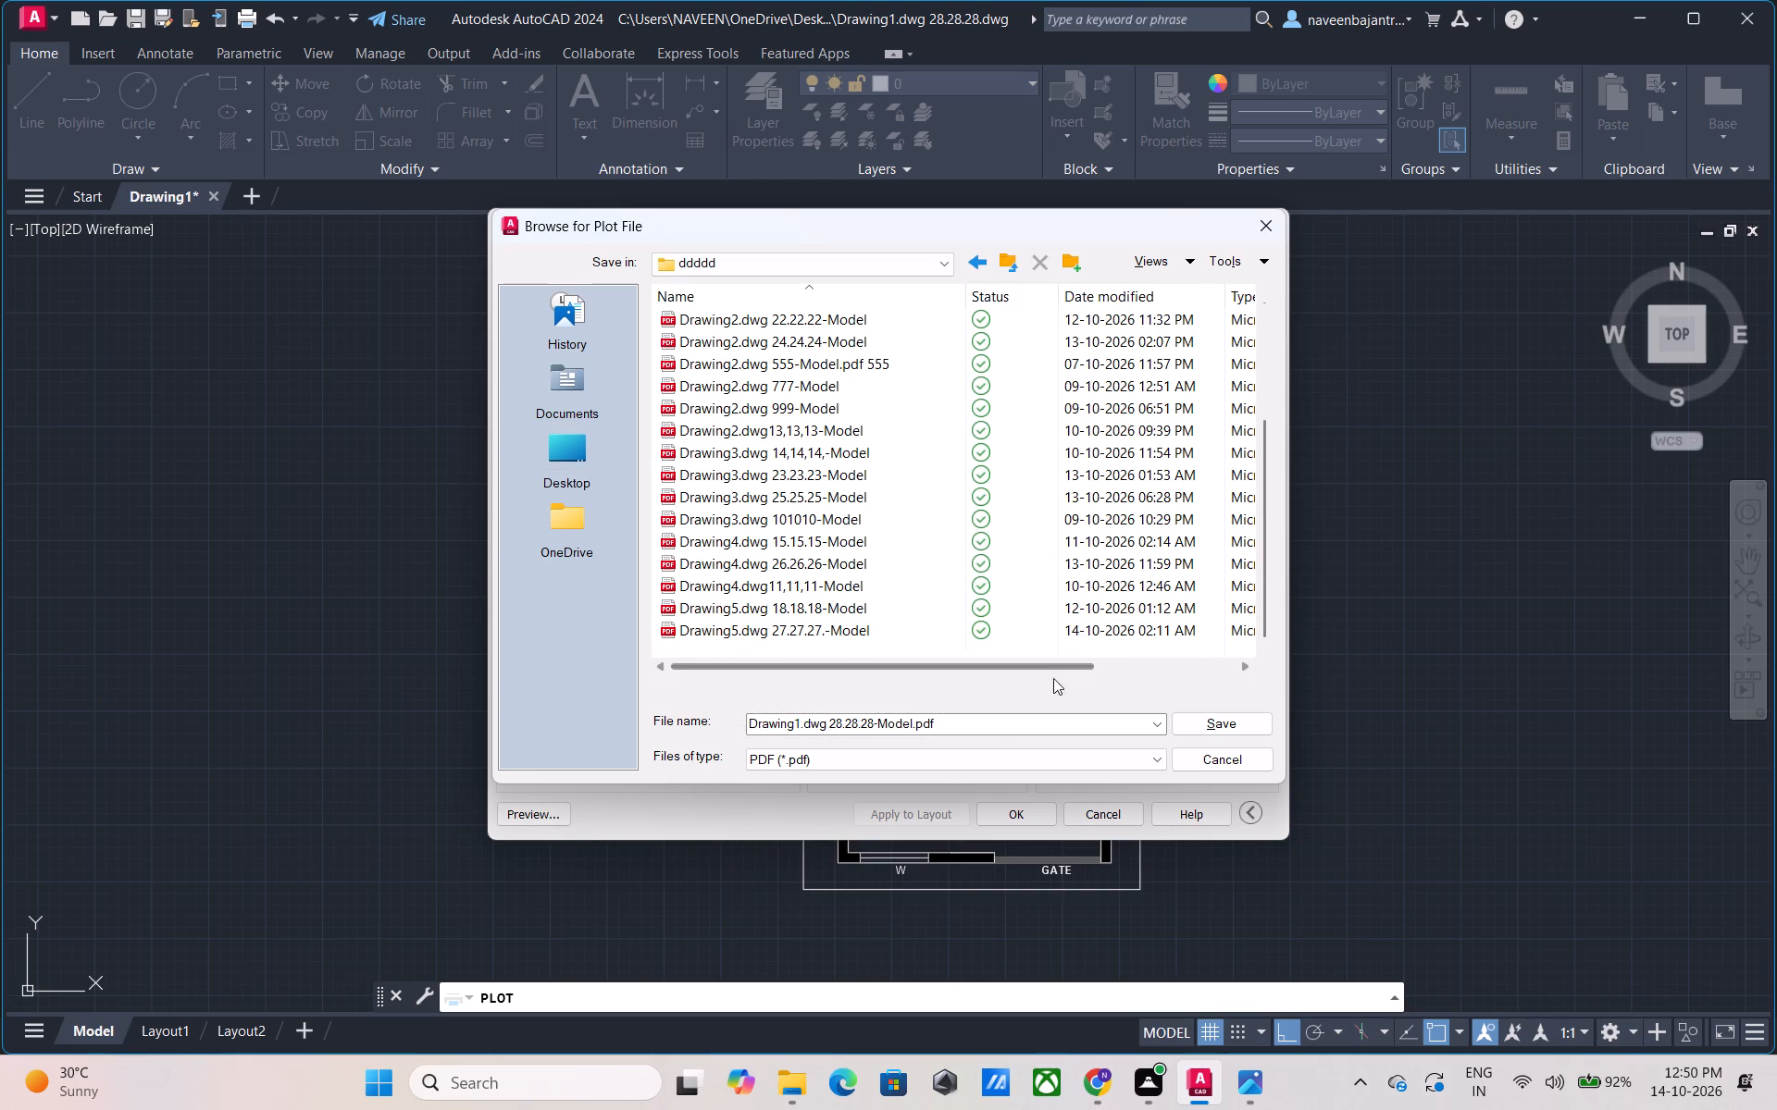
click(1193, 730)
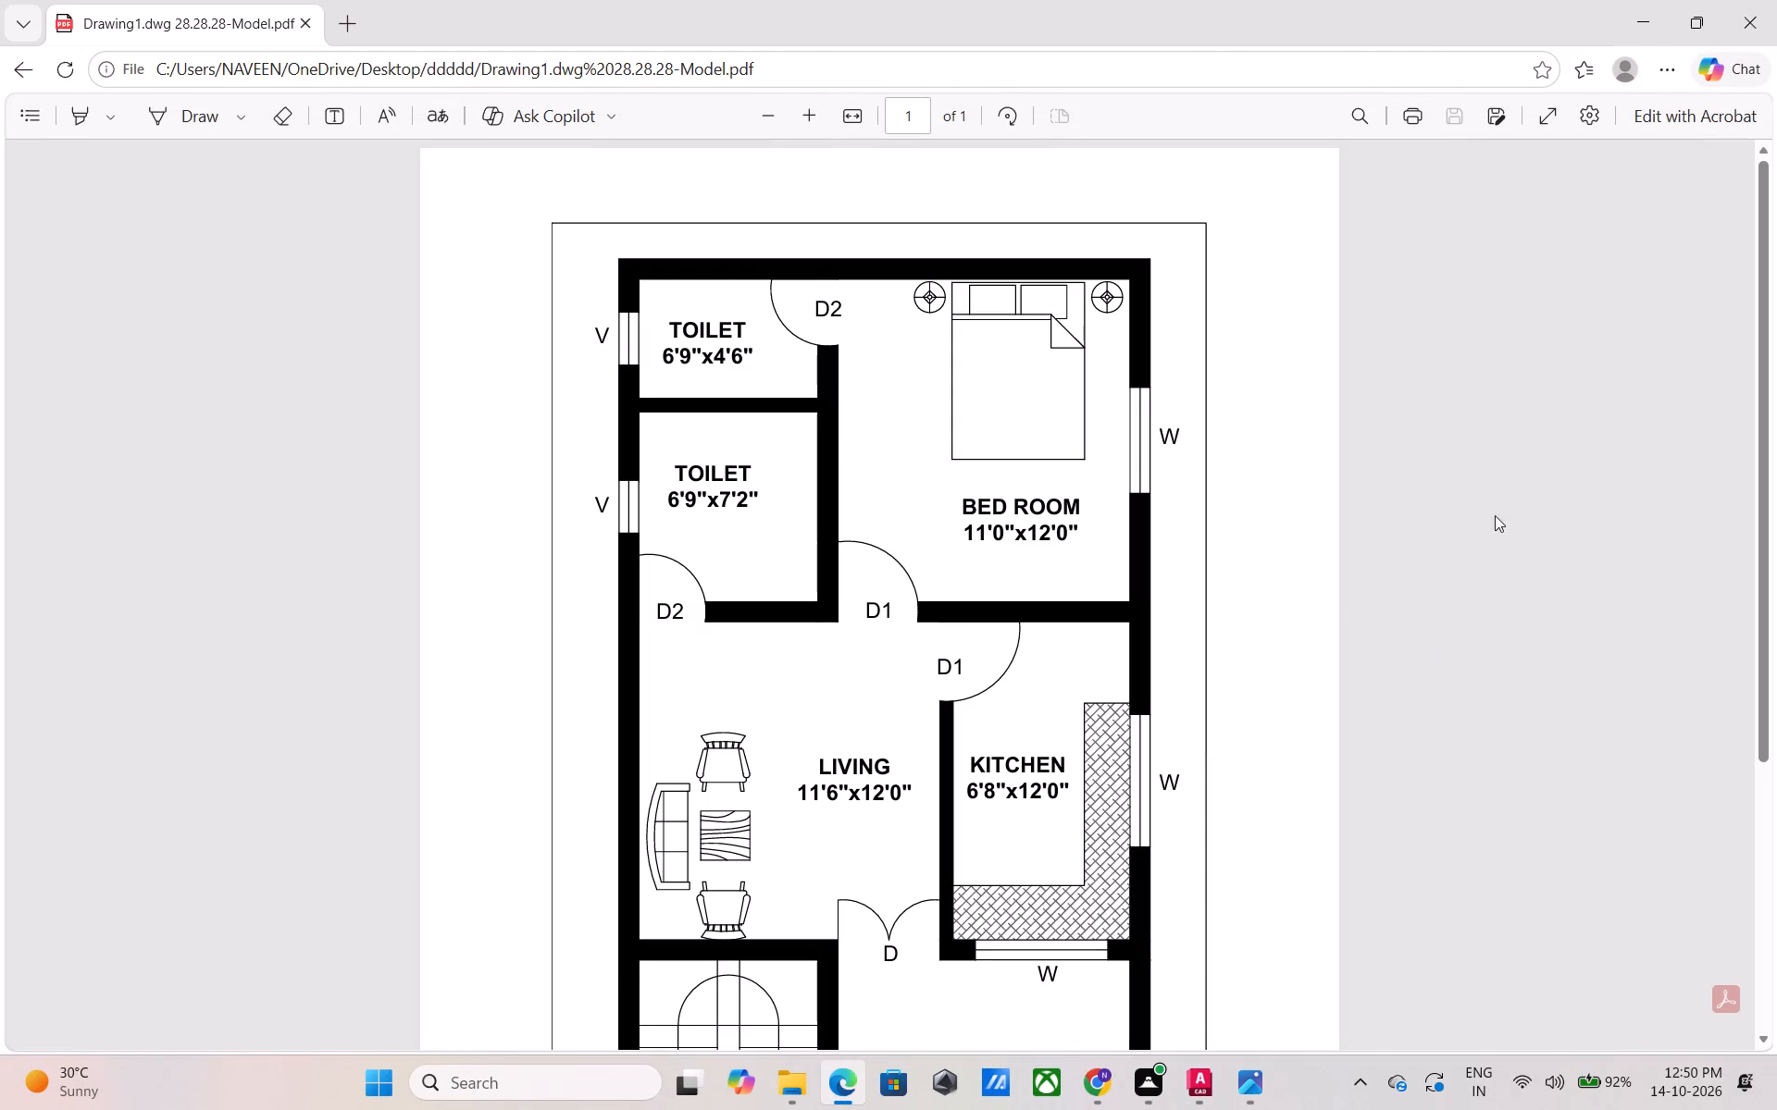
click(1740, 20)
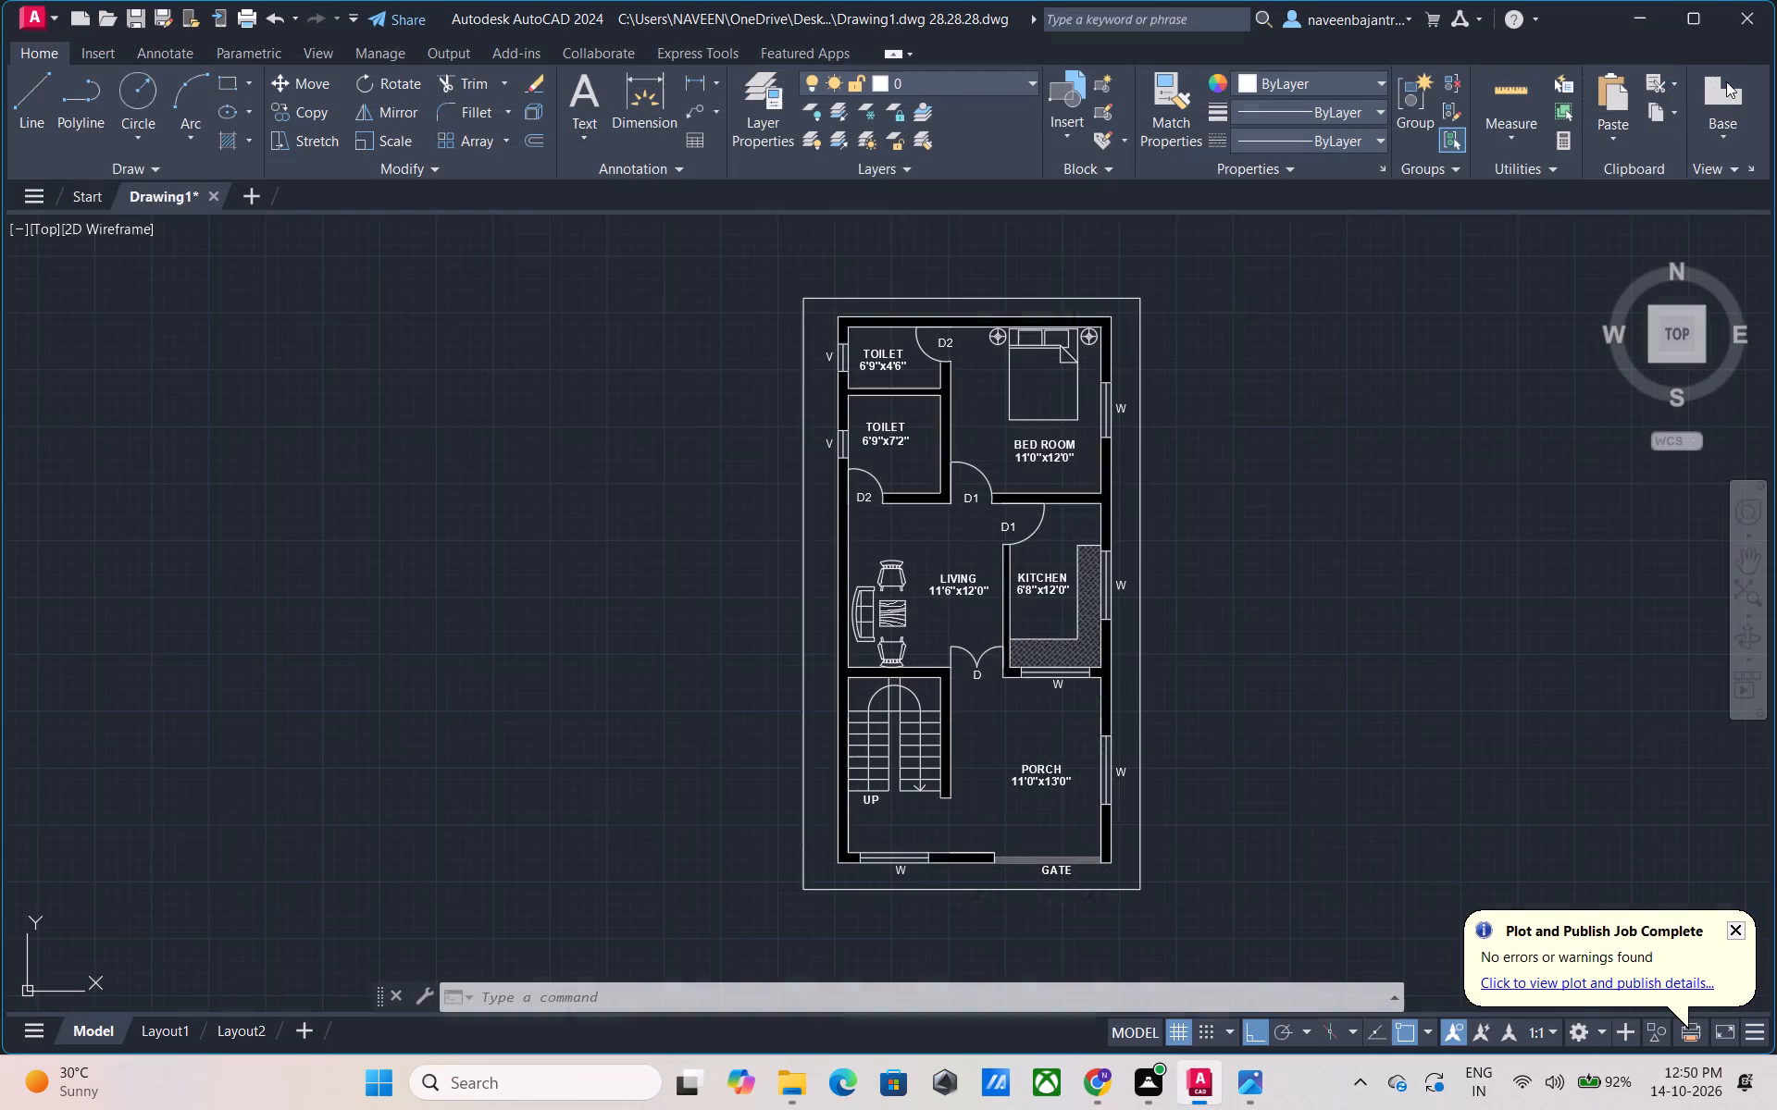